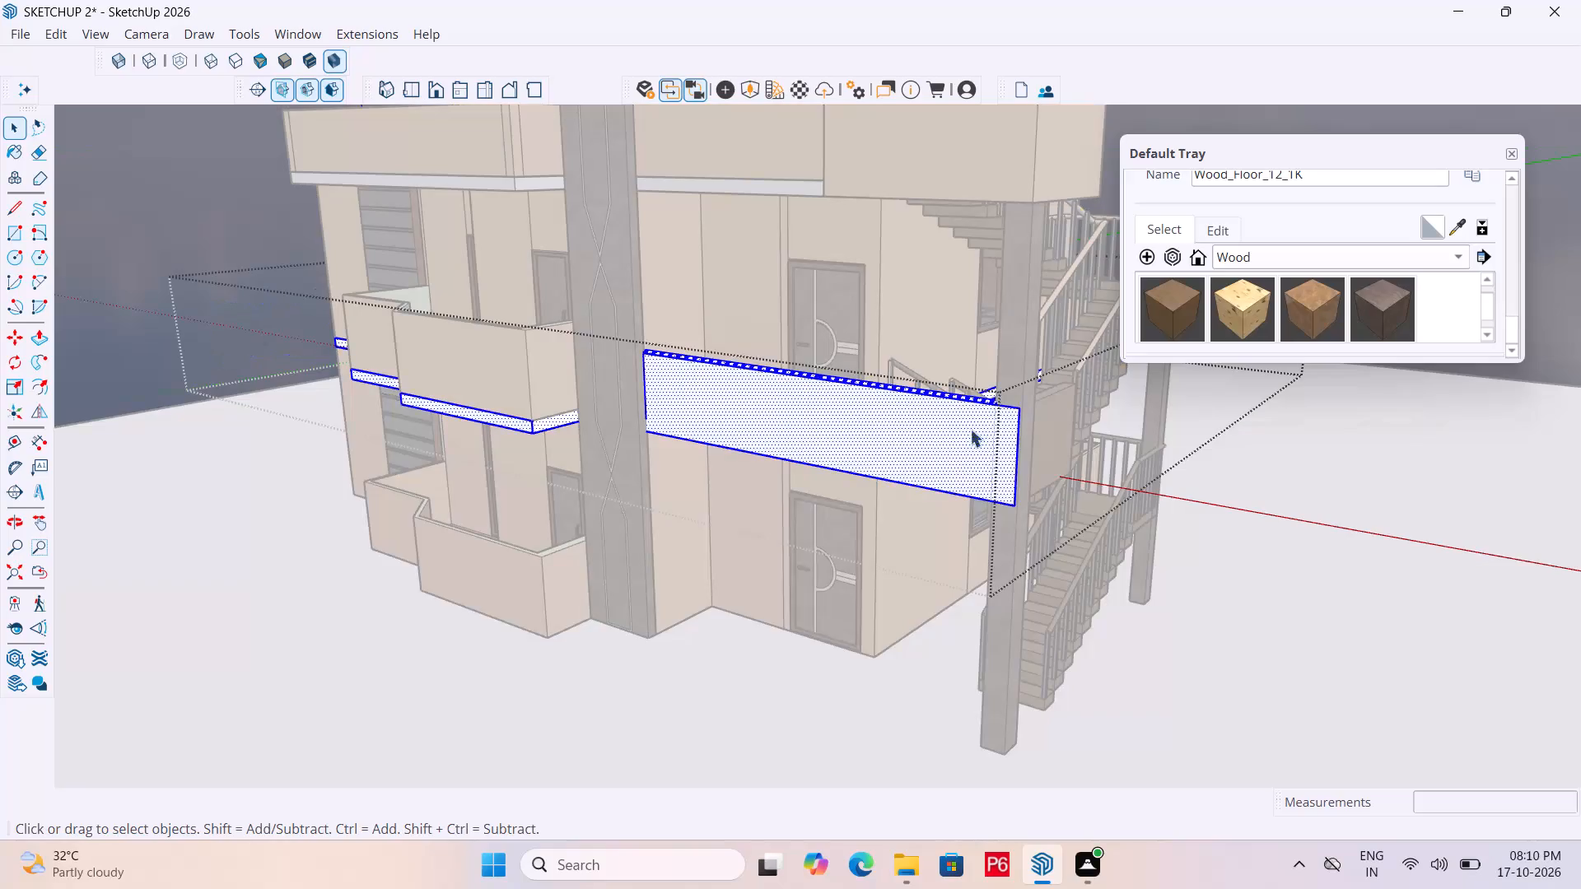
# Push the end face of the parapet's half-round cap back along the wall, away from the corner column.
pyautogui.moveTo(1039, 429); pyautogui.dragTo(993, 488, button='middle')
pyautogui.moveTo(993, 488); pyautogui.dragTo(1013, 494, button='middle')
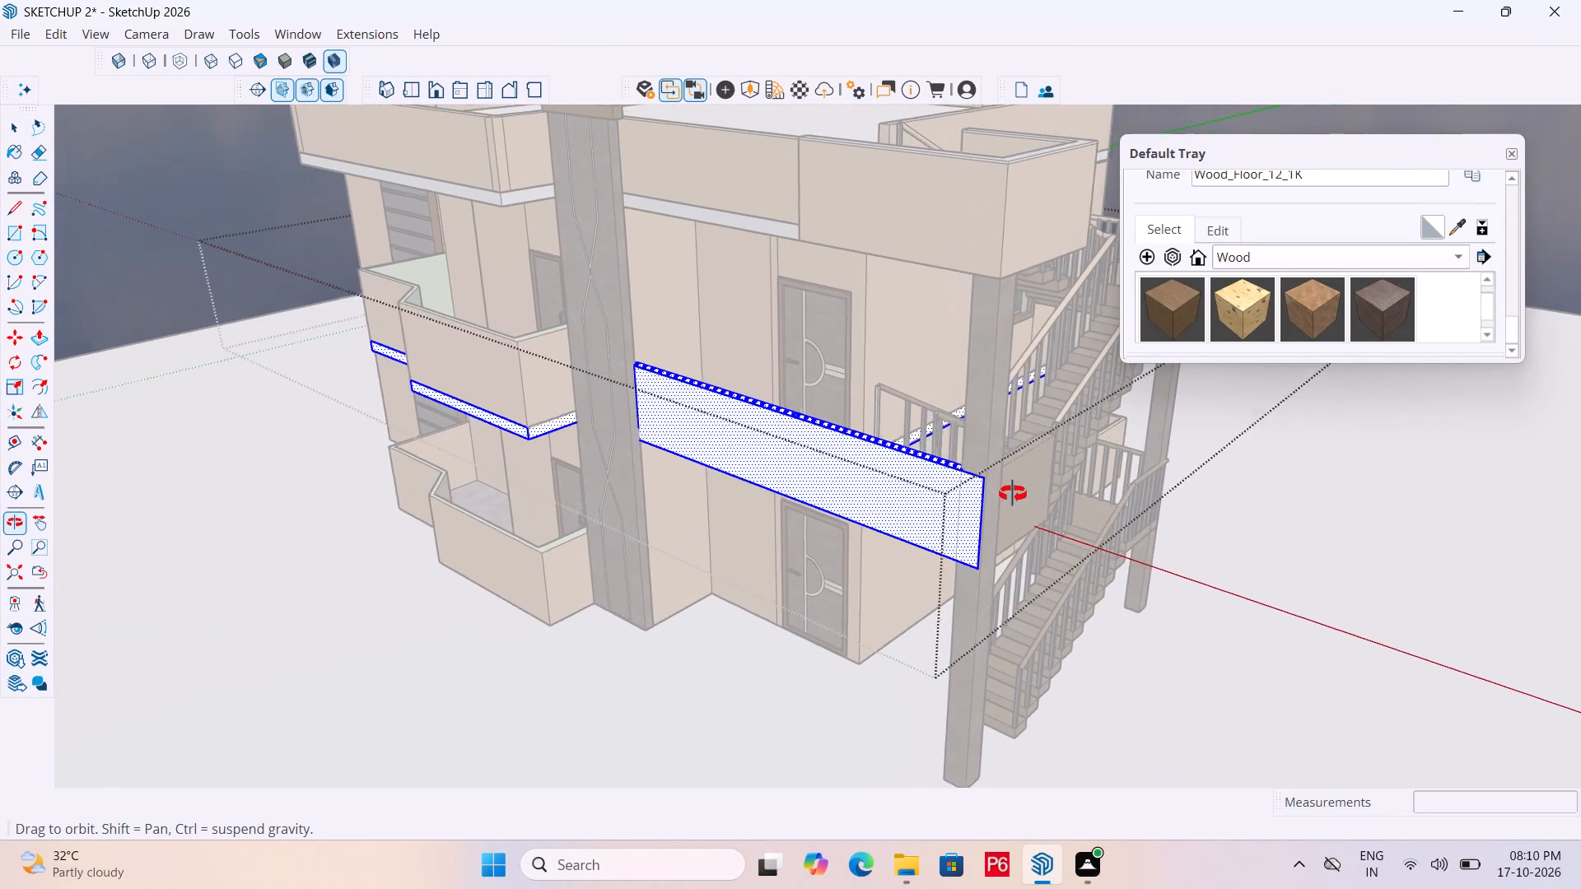
pyautogui.moveTo(1013, 494); pyautogui.dragTo(1020, 495, button='middle')
pyautogui.moveTo(986, 501); pyautogui.dragTo(860, 211, button='middle')
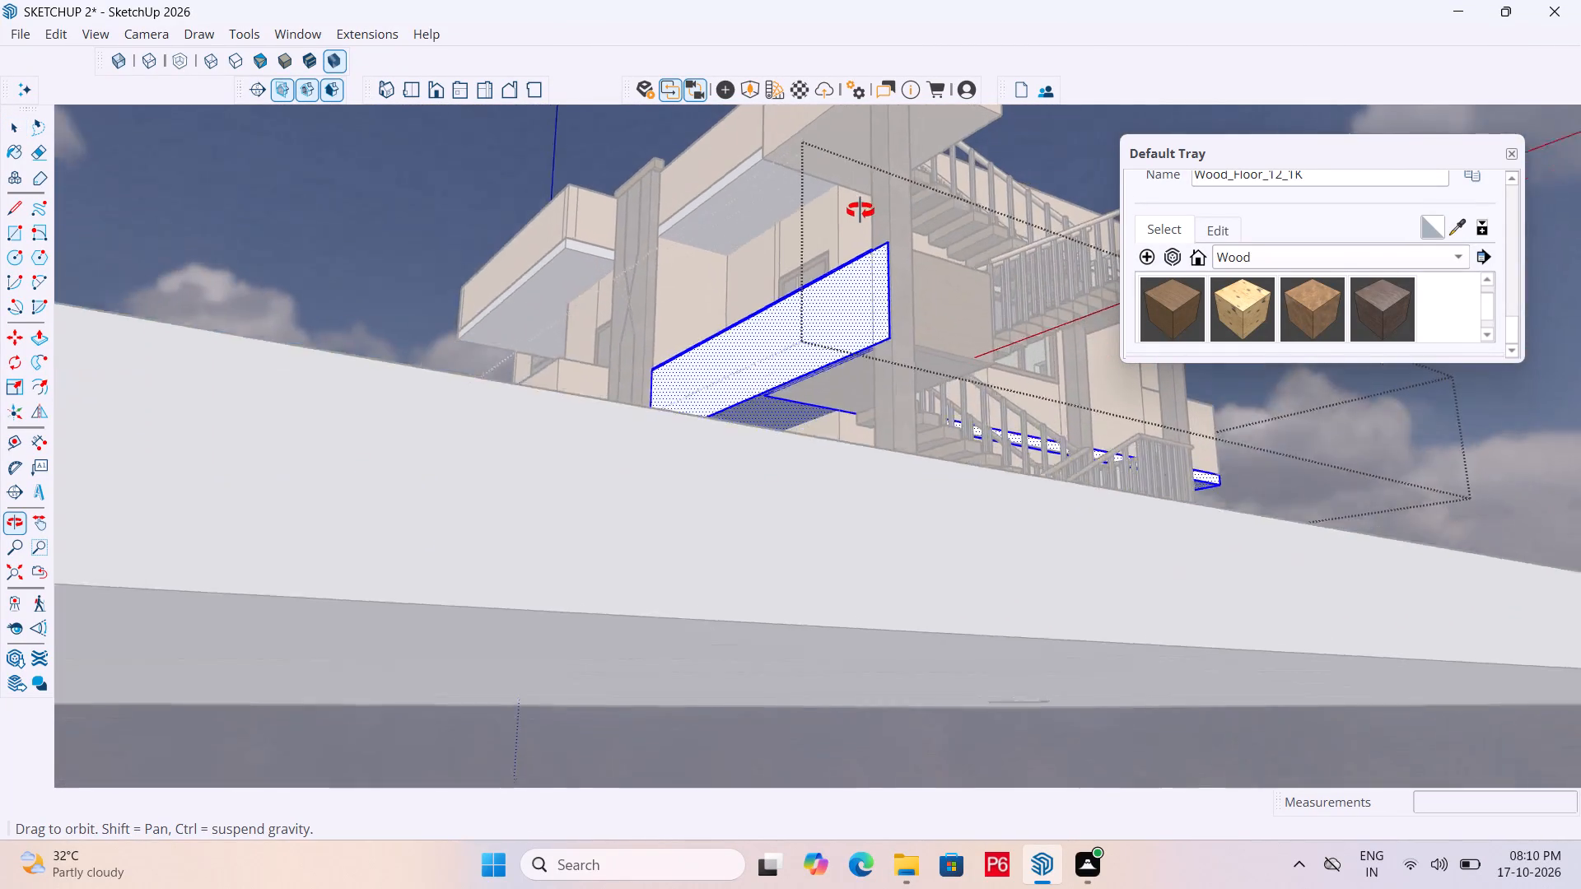
pyautogui.moveTo(860, 211); pyautogui.dragTo(842, 285, button='middle')
pyautogui.scroll(4, 917, 428)
pyautogui.moveTo(874, 427); pyautogui.dragTo(743, 399, button='middle')
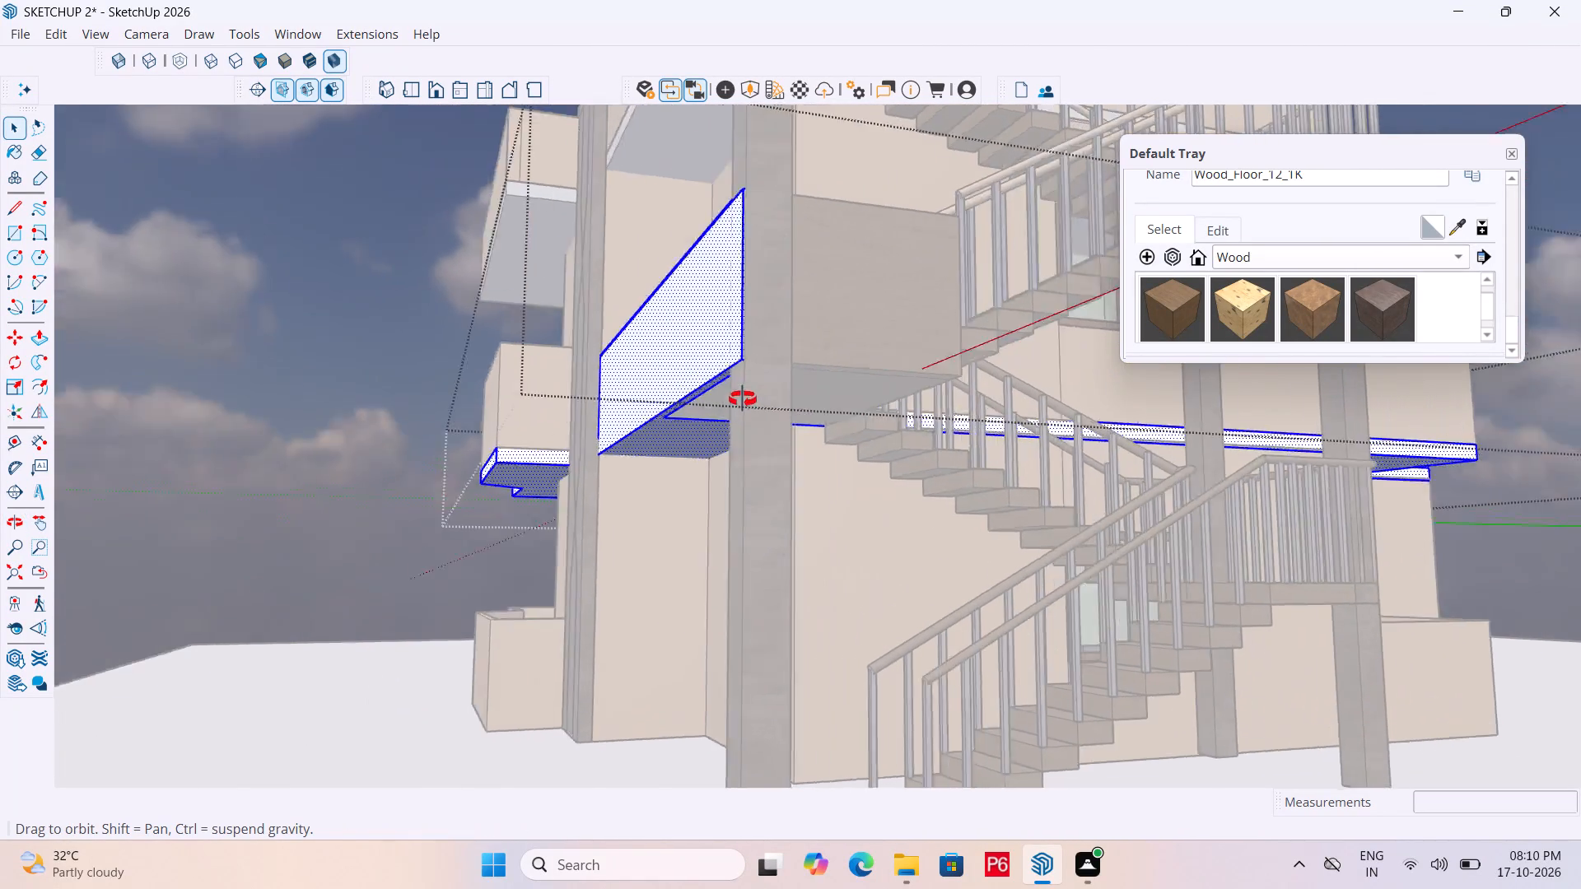
pyautogui.moveTo(743, 399); pyautogui.dragTo(786, 355, button='middle')
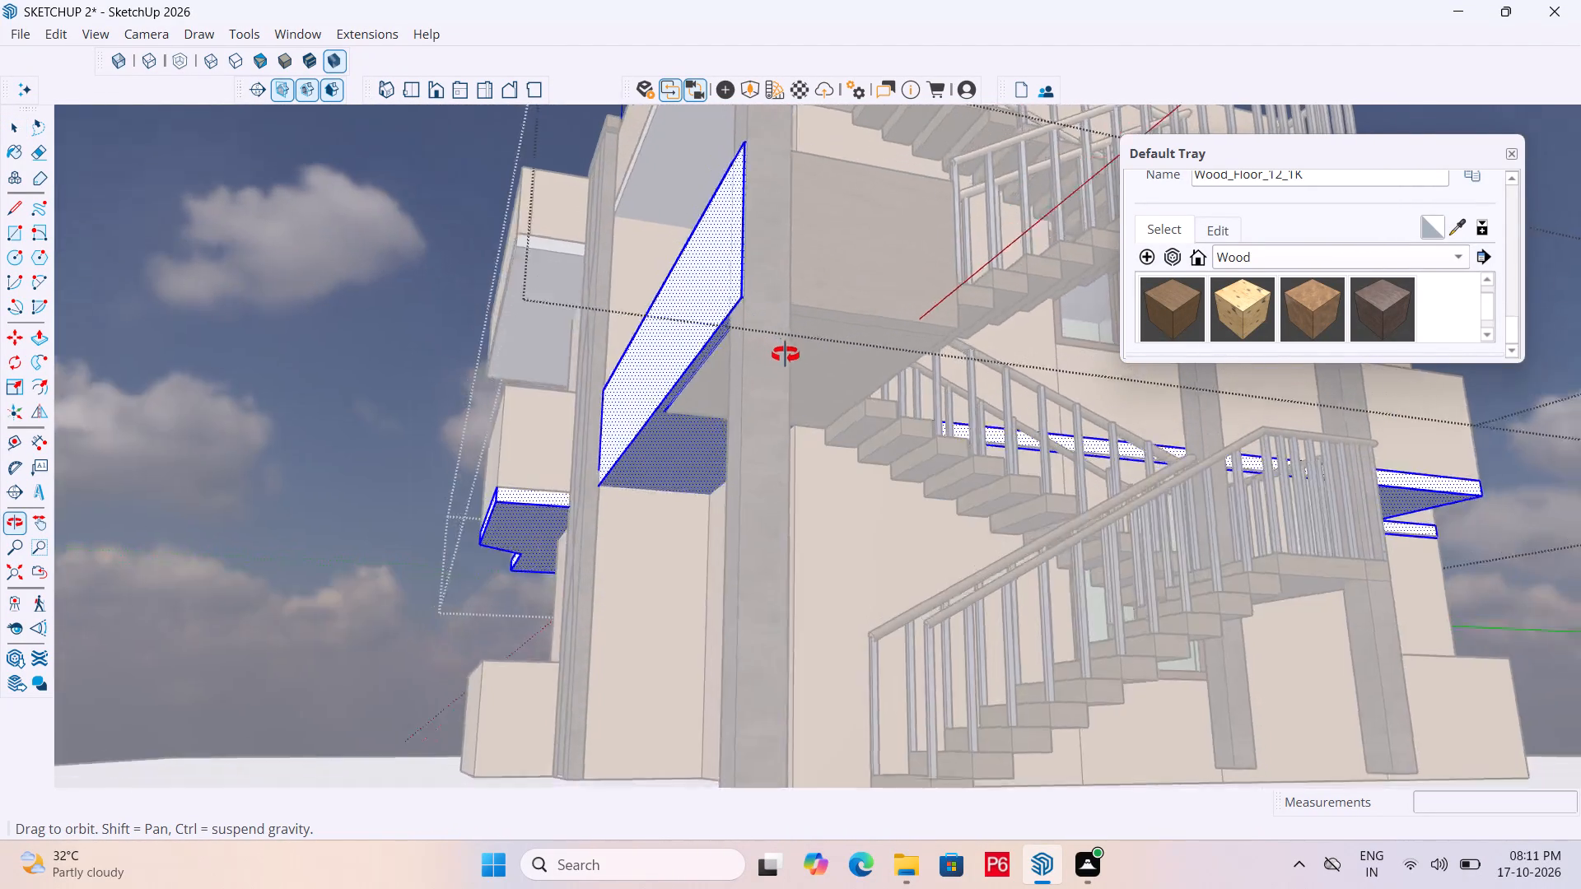
pyautogui.moveTo(786, 355); pyautogui.dragTo(977, 681, button='middle')
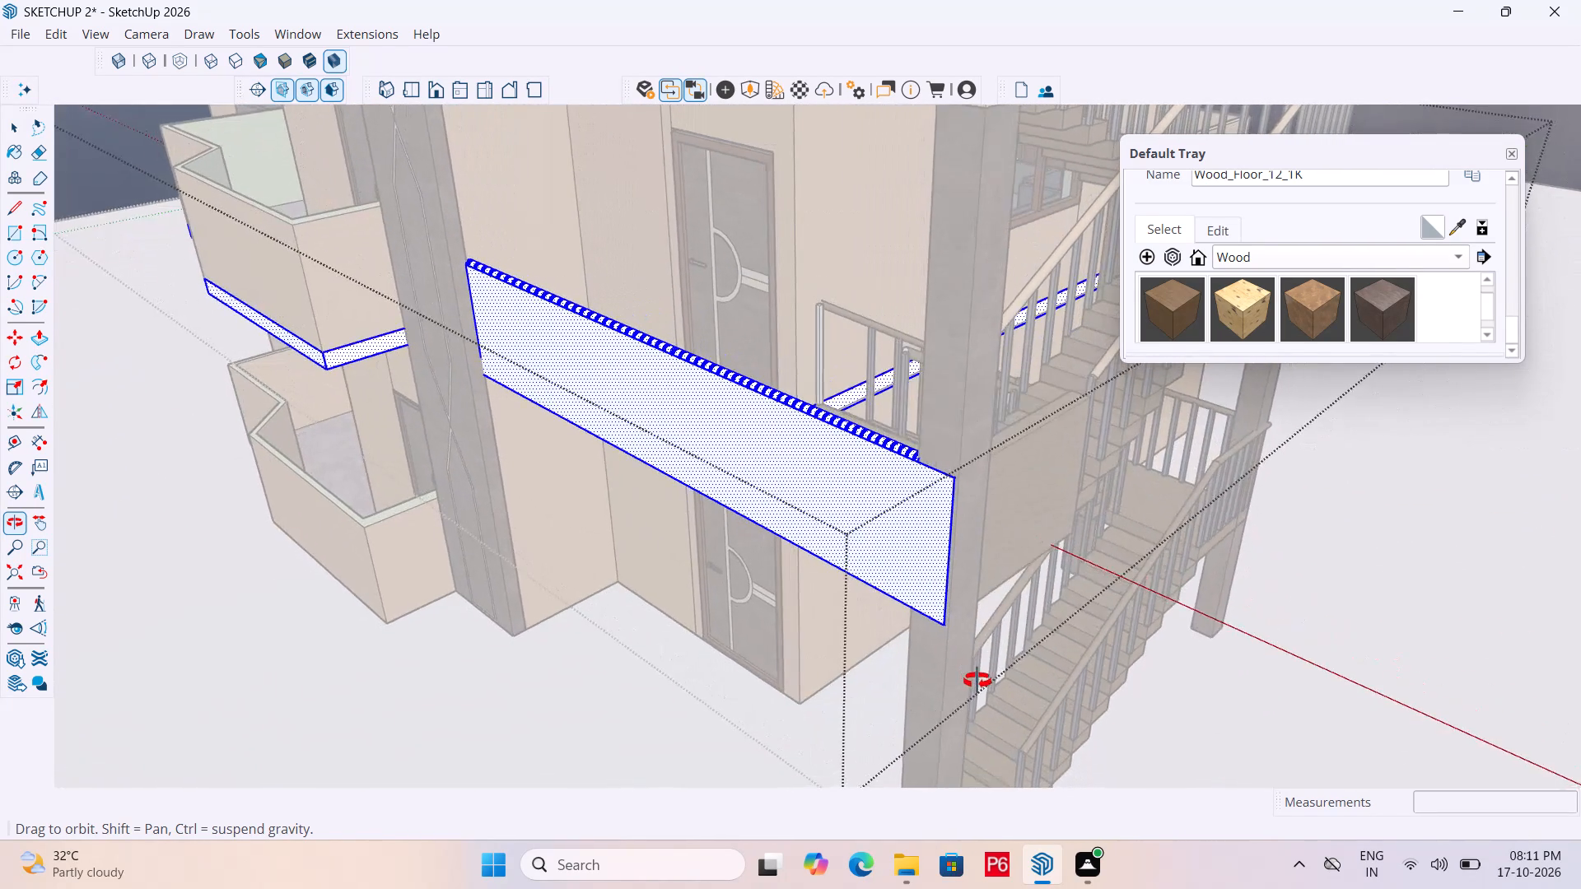
pyautogui.moveTo(977, 681); pyautogui.dragTo(987, 680, button='middle')
pyautogui.scroll(16, 927, 549)
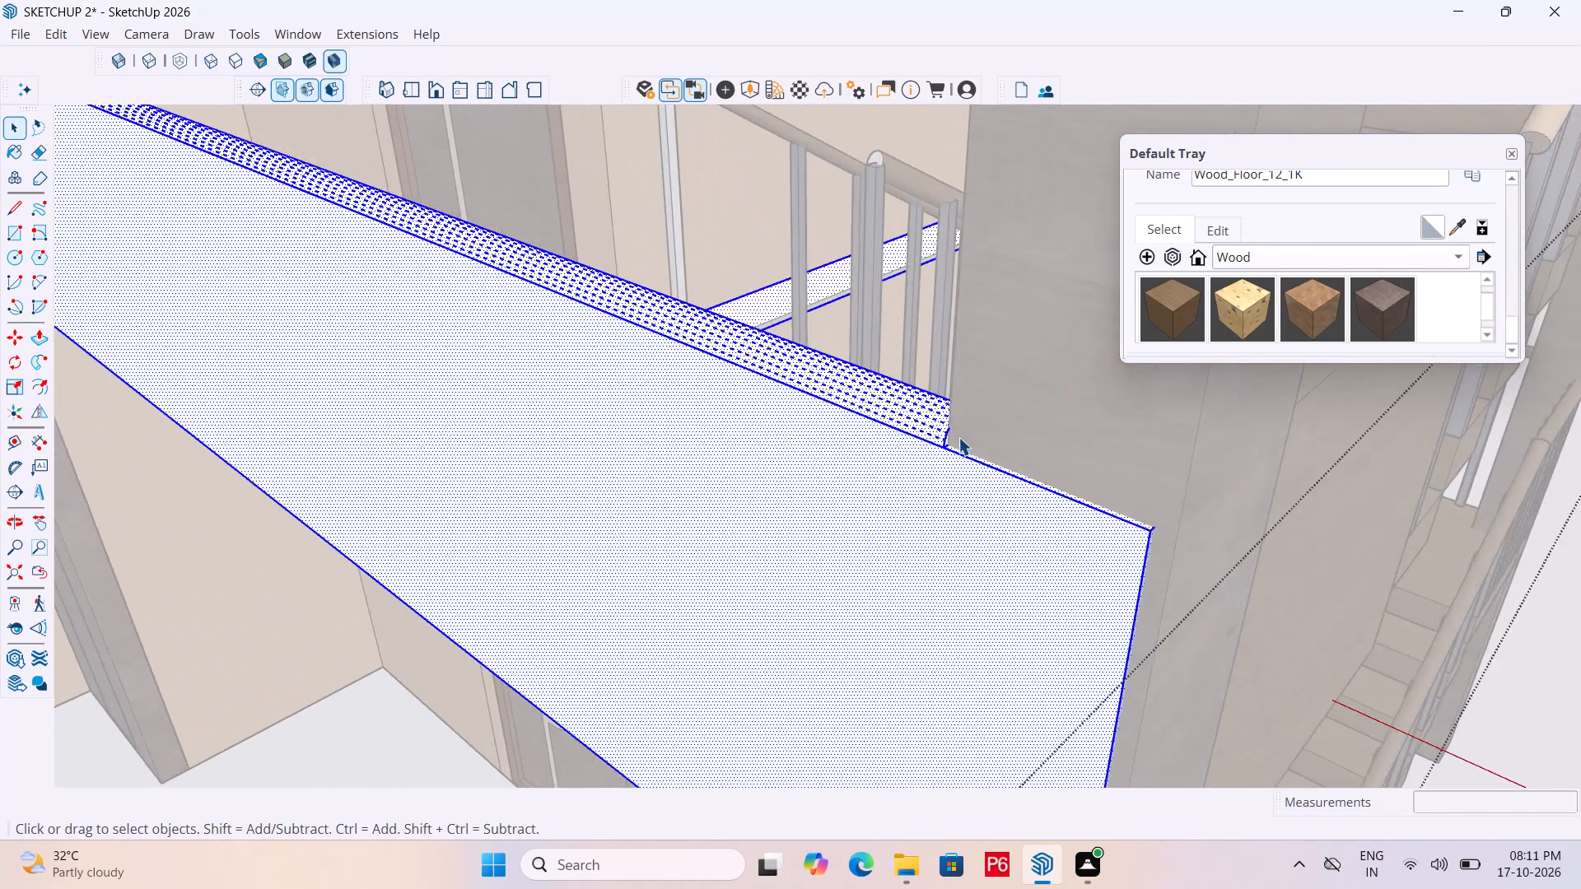
pyautogui.scroll(17, 940, 445)
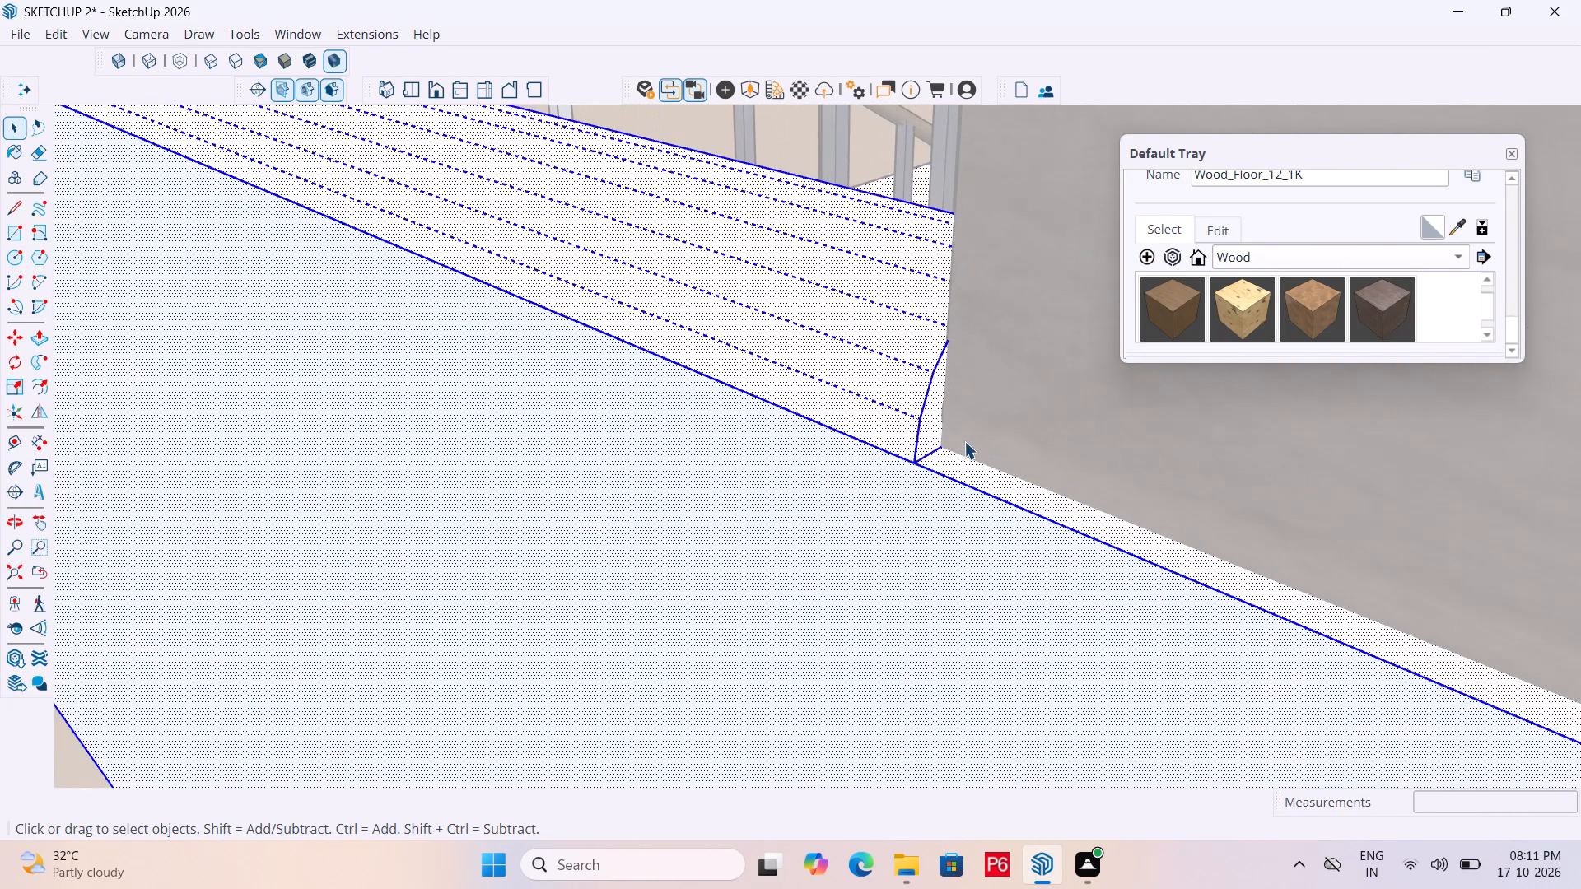
pyautogui.press('p')
pyautogui.moveTo(931, 434); pyautogui.dragTo(914, 420)
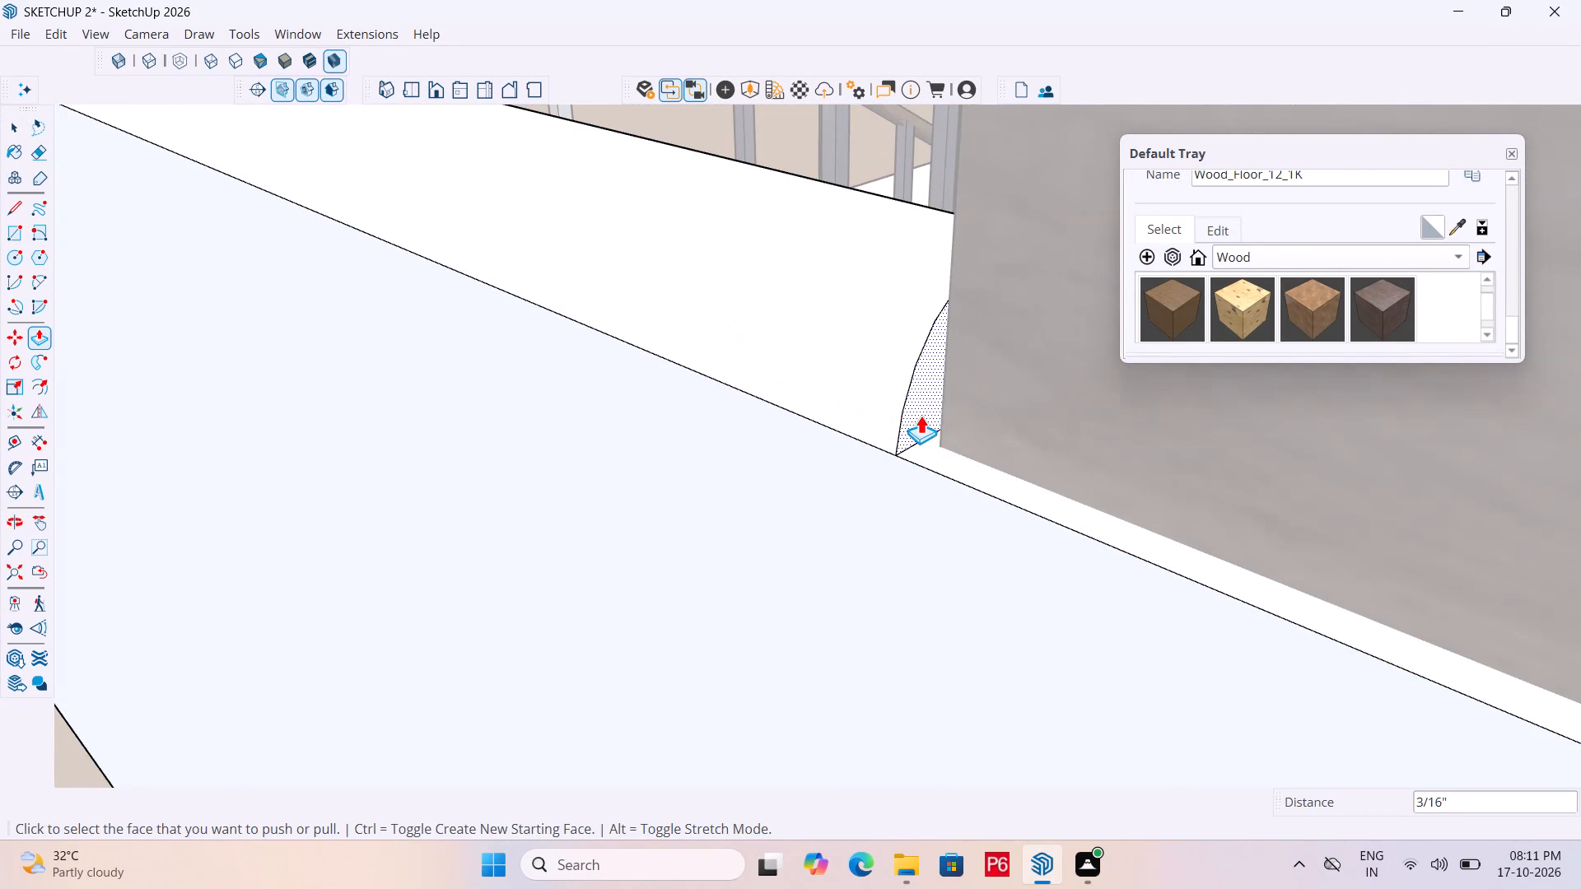
pyautogui.moveTo(921, 415); pyautogui.dragTo(910, 405)
pyautogui.moveTo(907, 403); pyautogui.dragTo(736, 300)
pyautogui.click(735, 300)
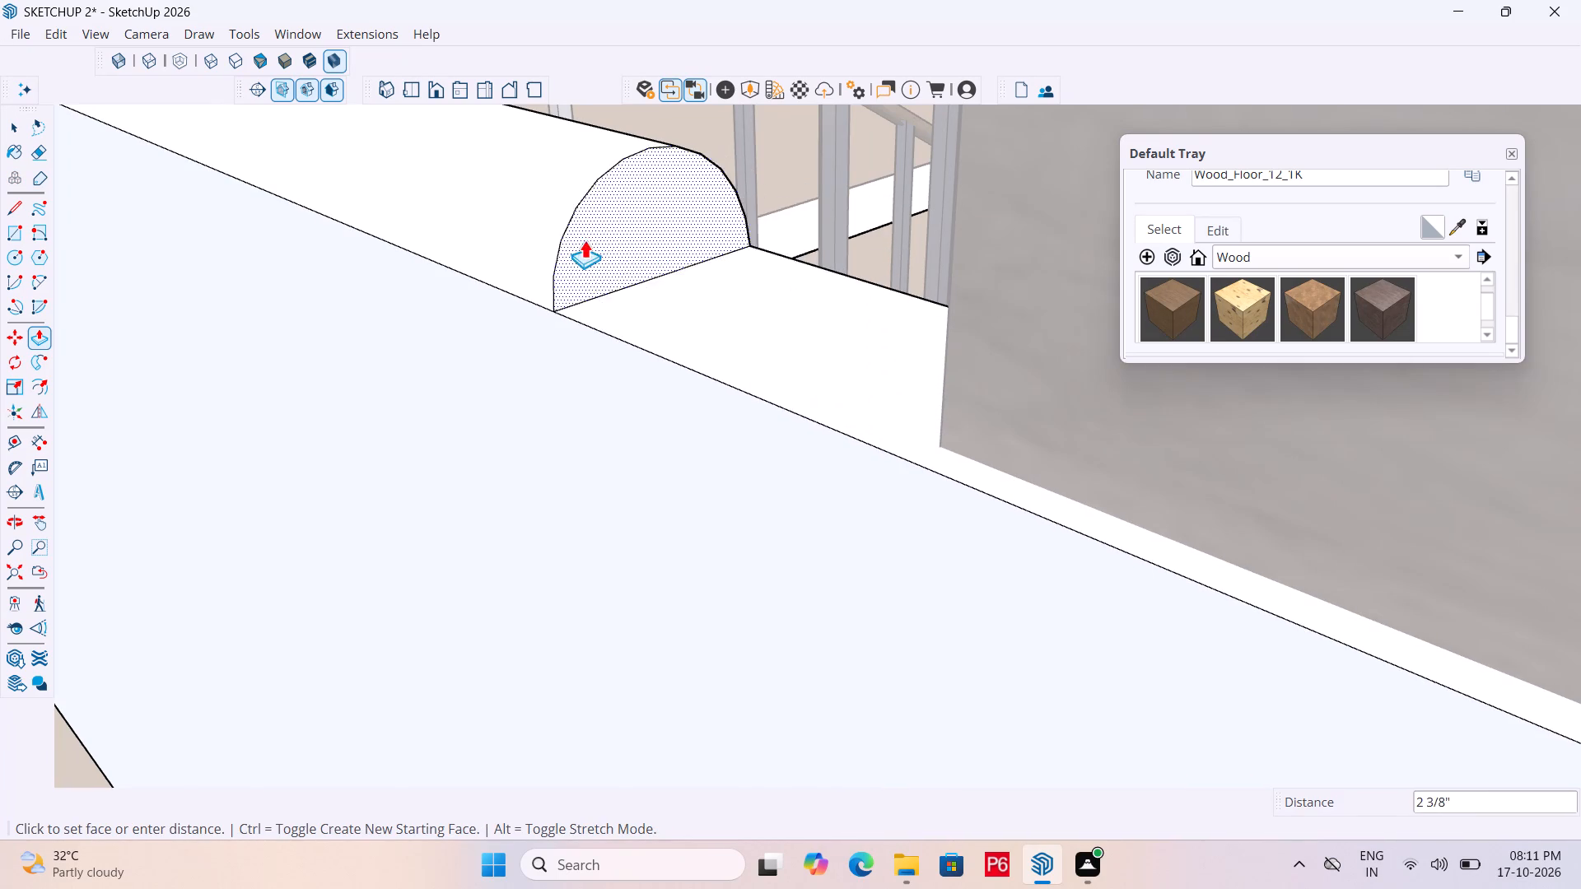
pyautogui.click(676, 264)
# Draw a 3" line across the exposed parapet top alongside the corner column, between its two long edges.
pyautogui.moveTo(739, 310); pyautogui.dragTo(1245, 420, button='middle')
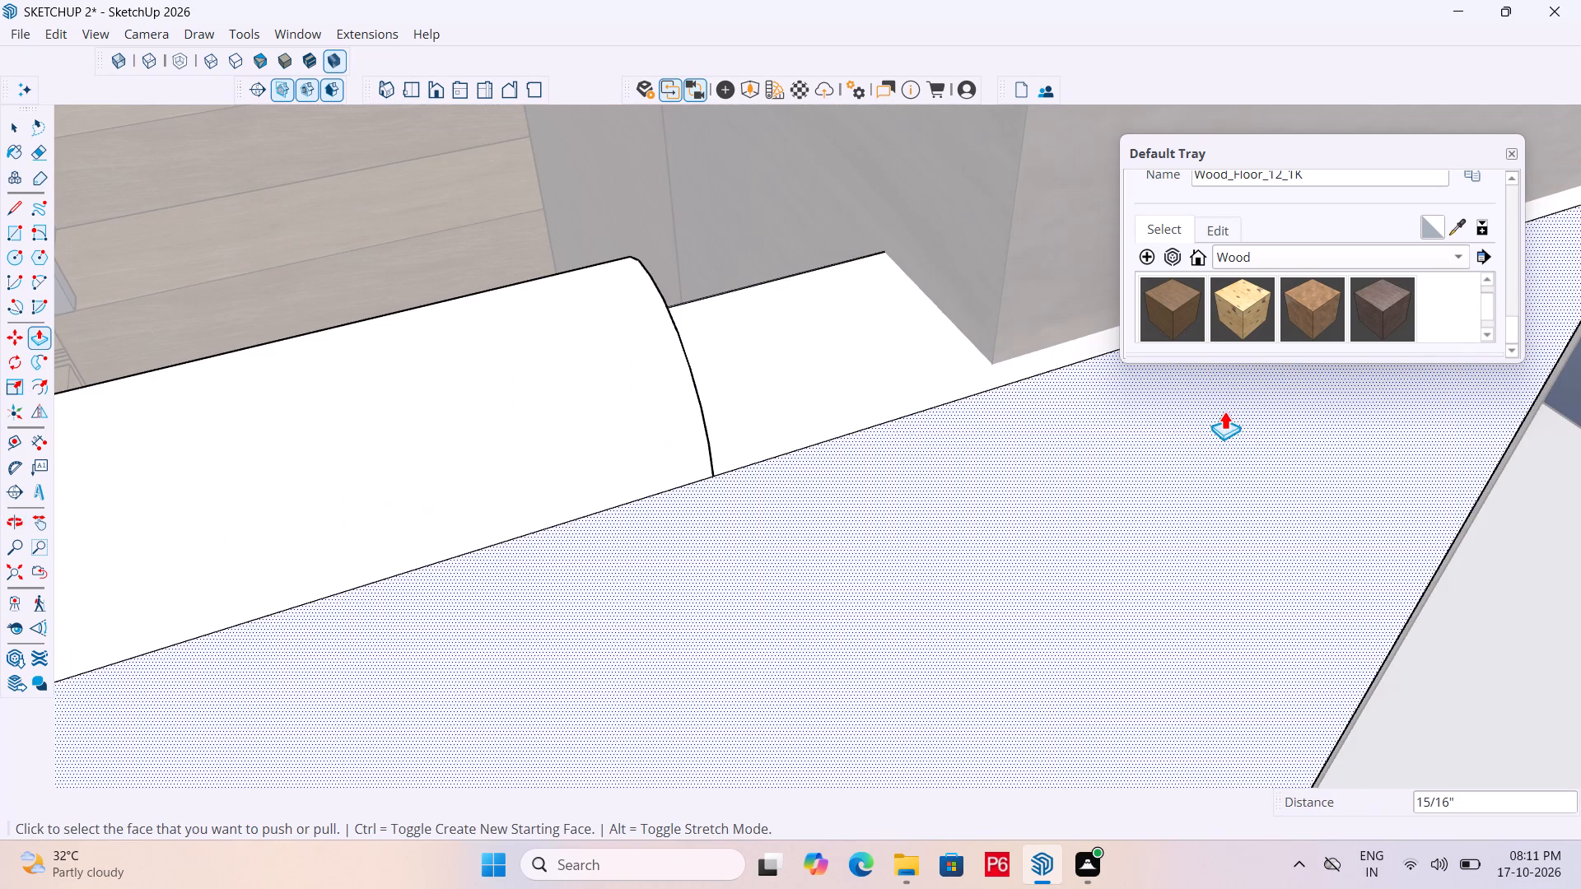
pyautogui.press('l')
pyautogui.click(872, 256)
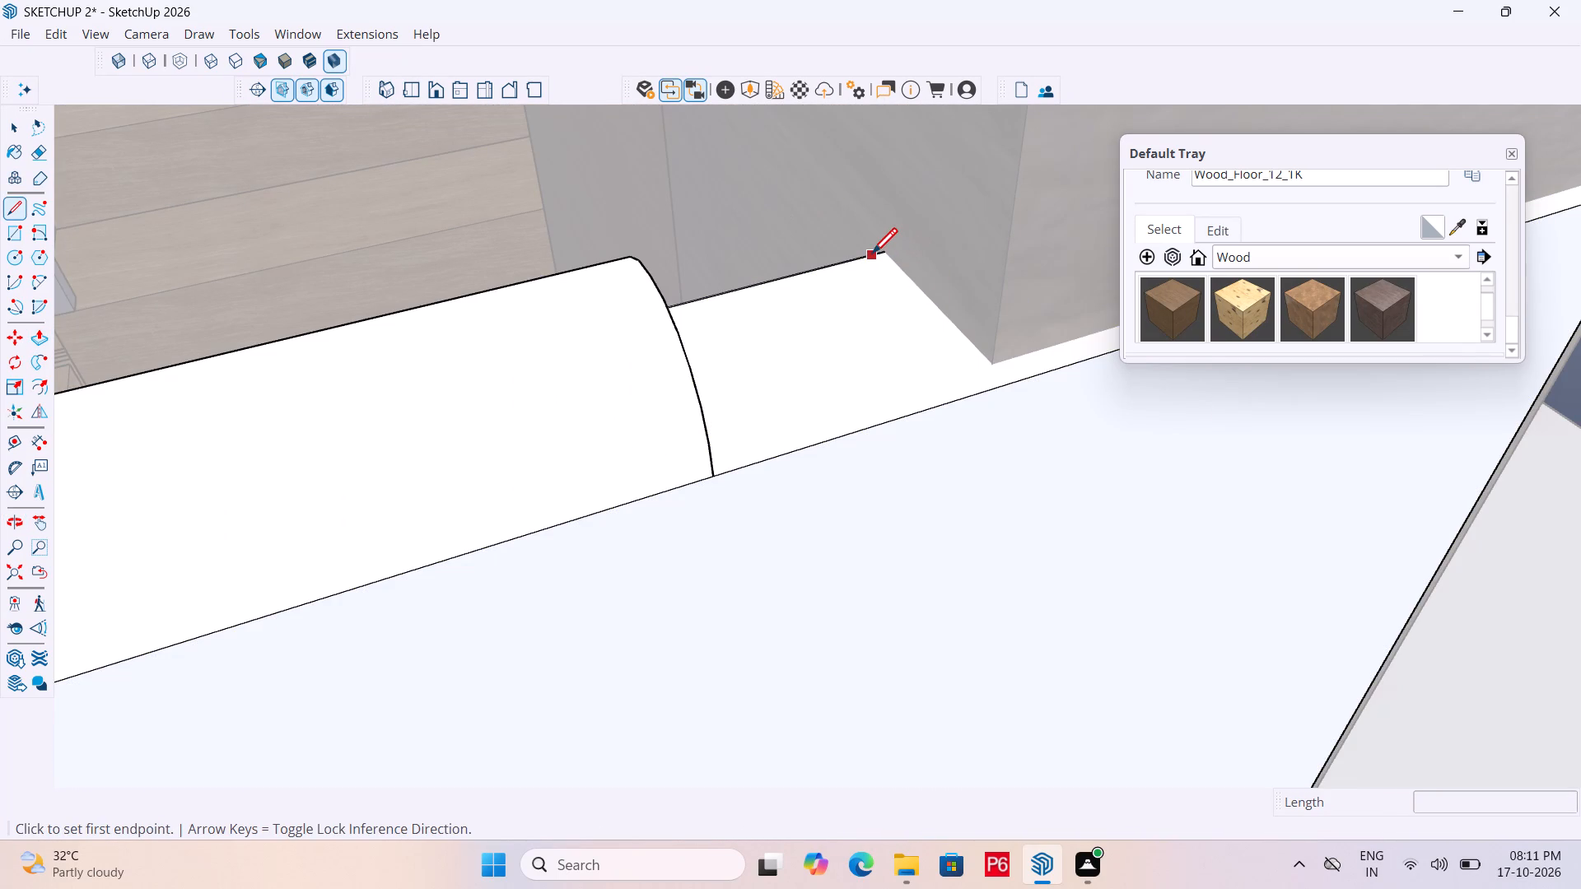
pyautogui.click(993, 390)
pyautogui.press('space')
# Cut away the parapet's end inside the column by pushing the marked strip down 3' and the remaining ledge 7".
pyautogui.scroll(-5, 773, 389)
pyautogui.scroll(-1, 643, 354)
pyautogui.press('p')
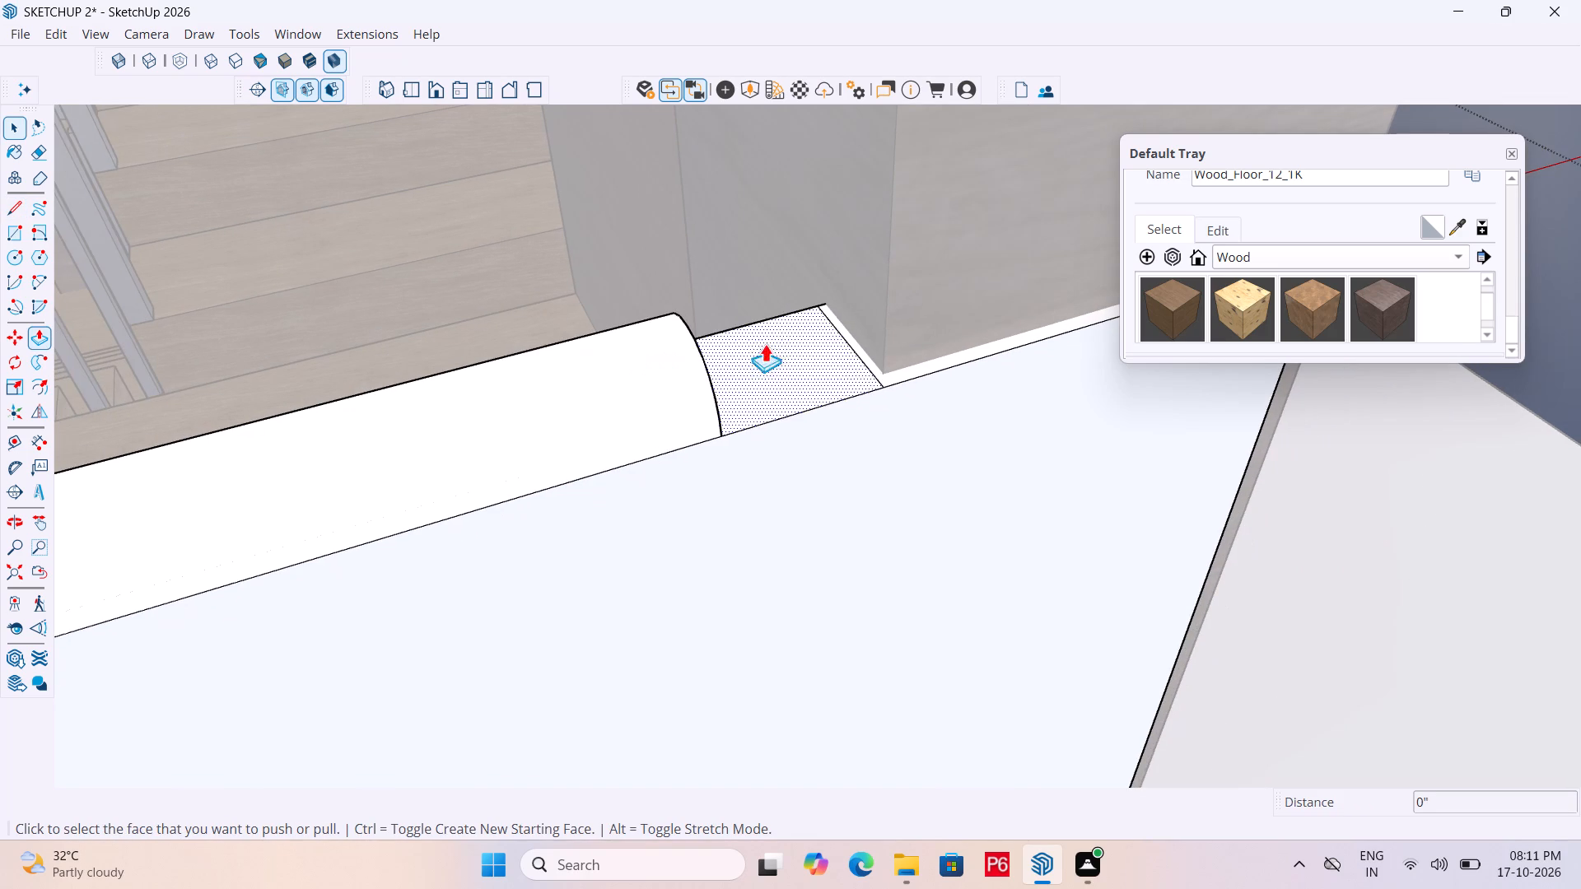
pyautogui.click(901, 372)
pyautogui.scroll(-7, 749, 487)
pyautogui.scroll(-6, 560, 358)
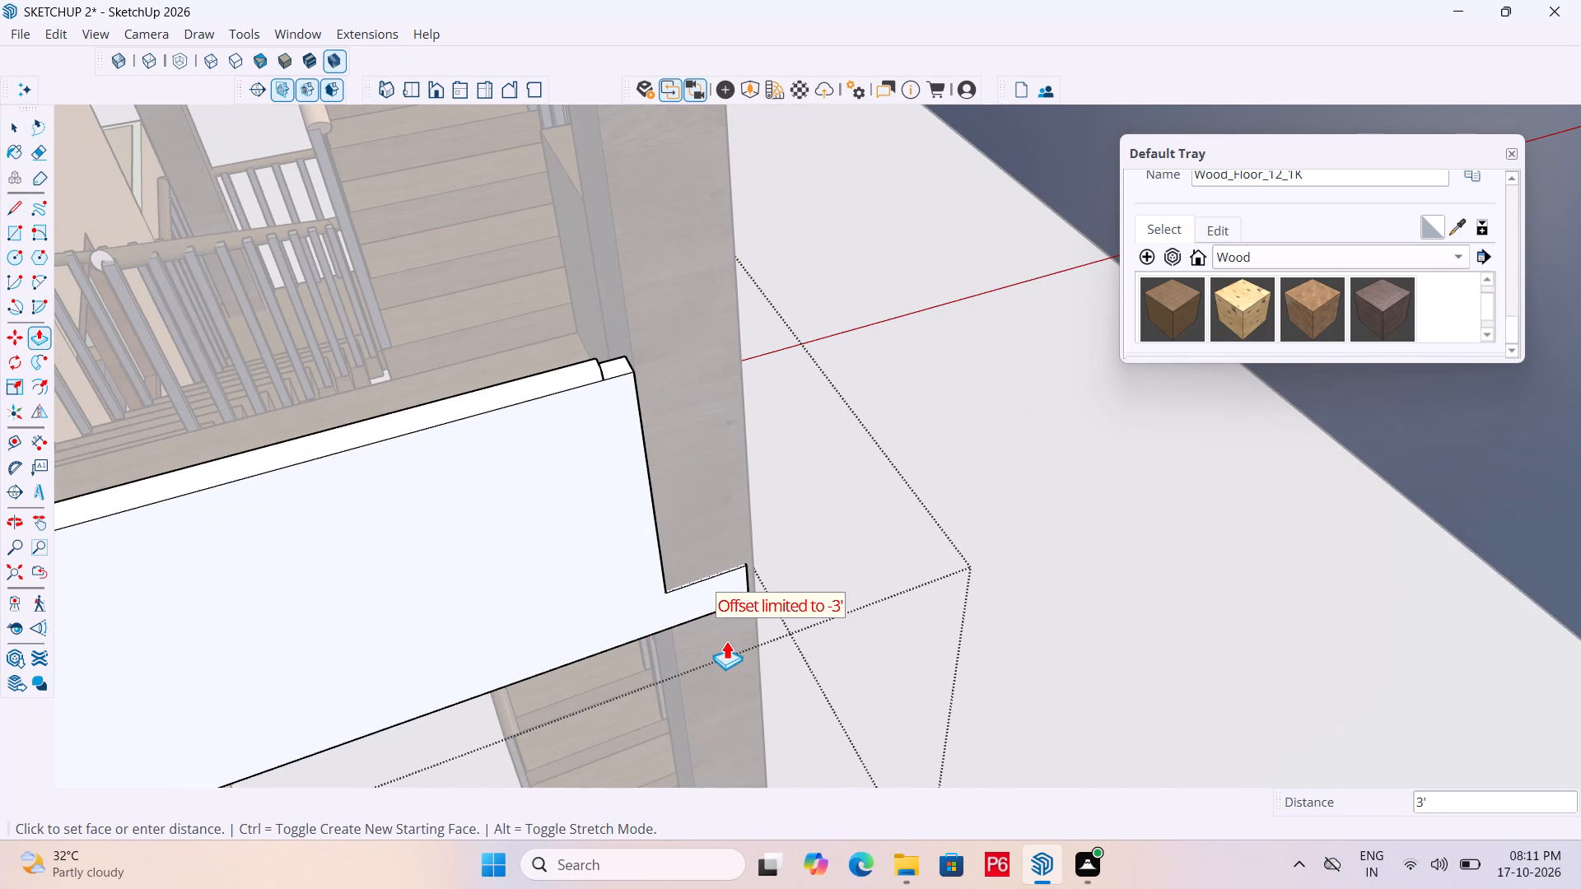
pyautogui.click(721, 631)
pyautogui.scroll(13, 685, 617)
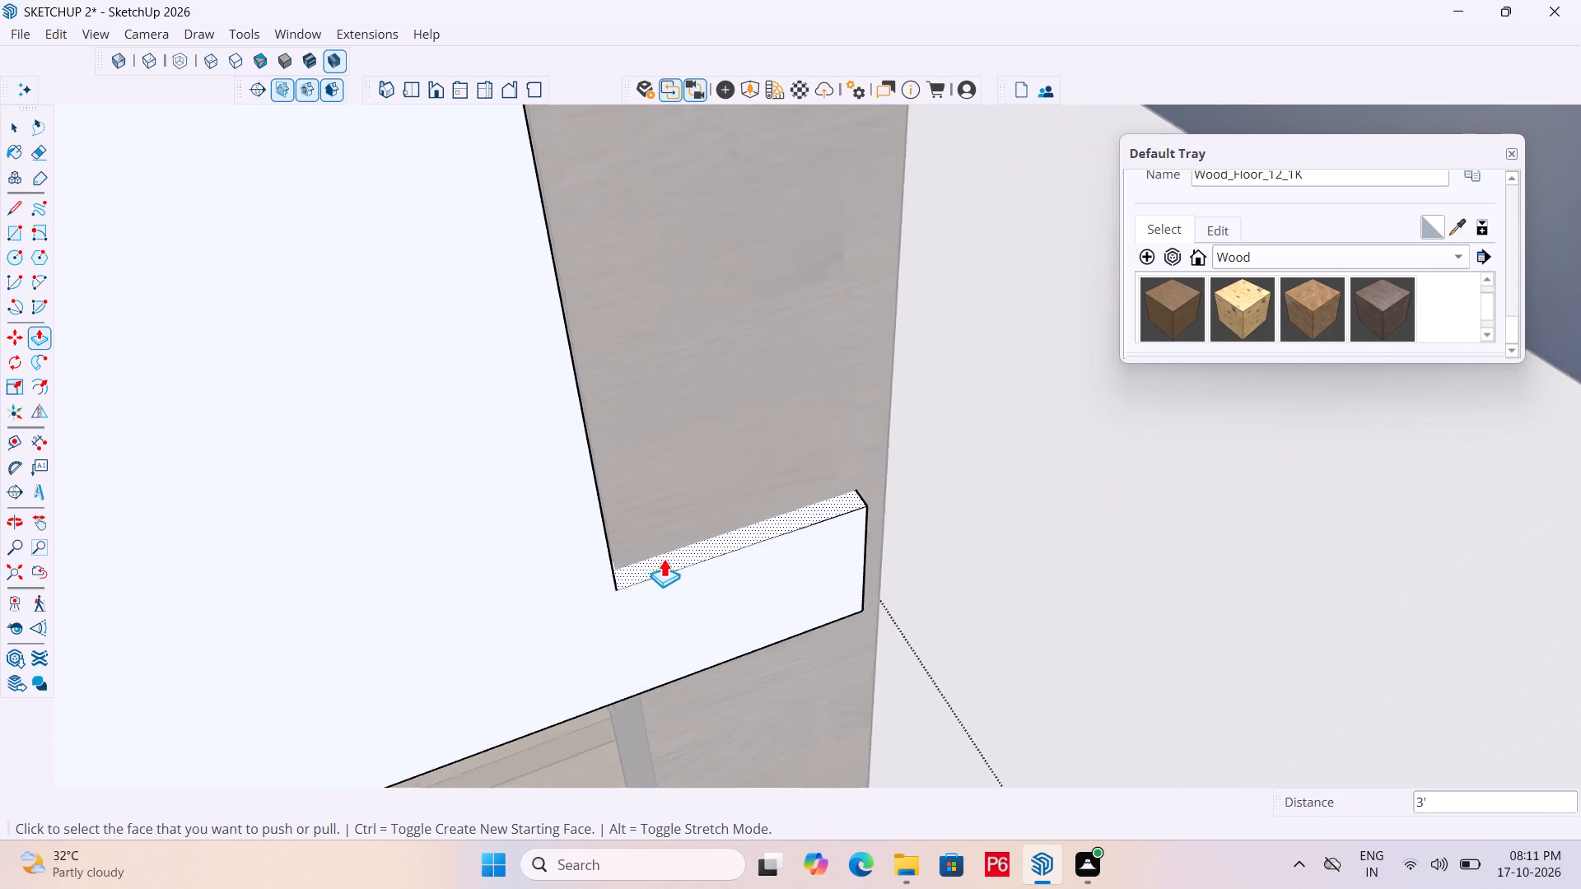
pyautogui.scroll(3, 664, 558)
pyautogui.click(677, 563)
pyautogui.click(708, 724)
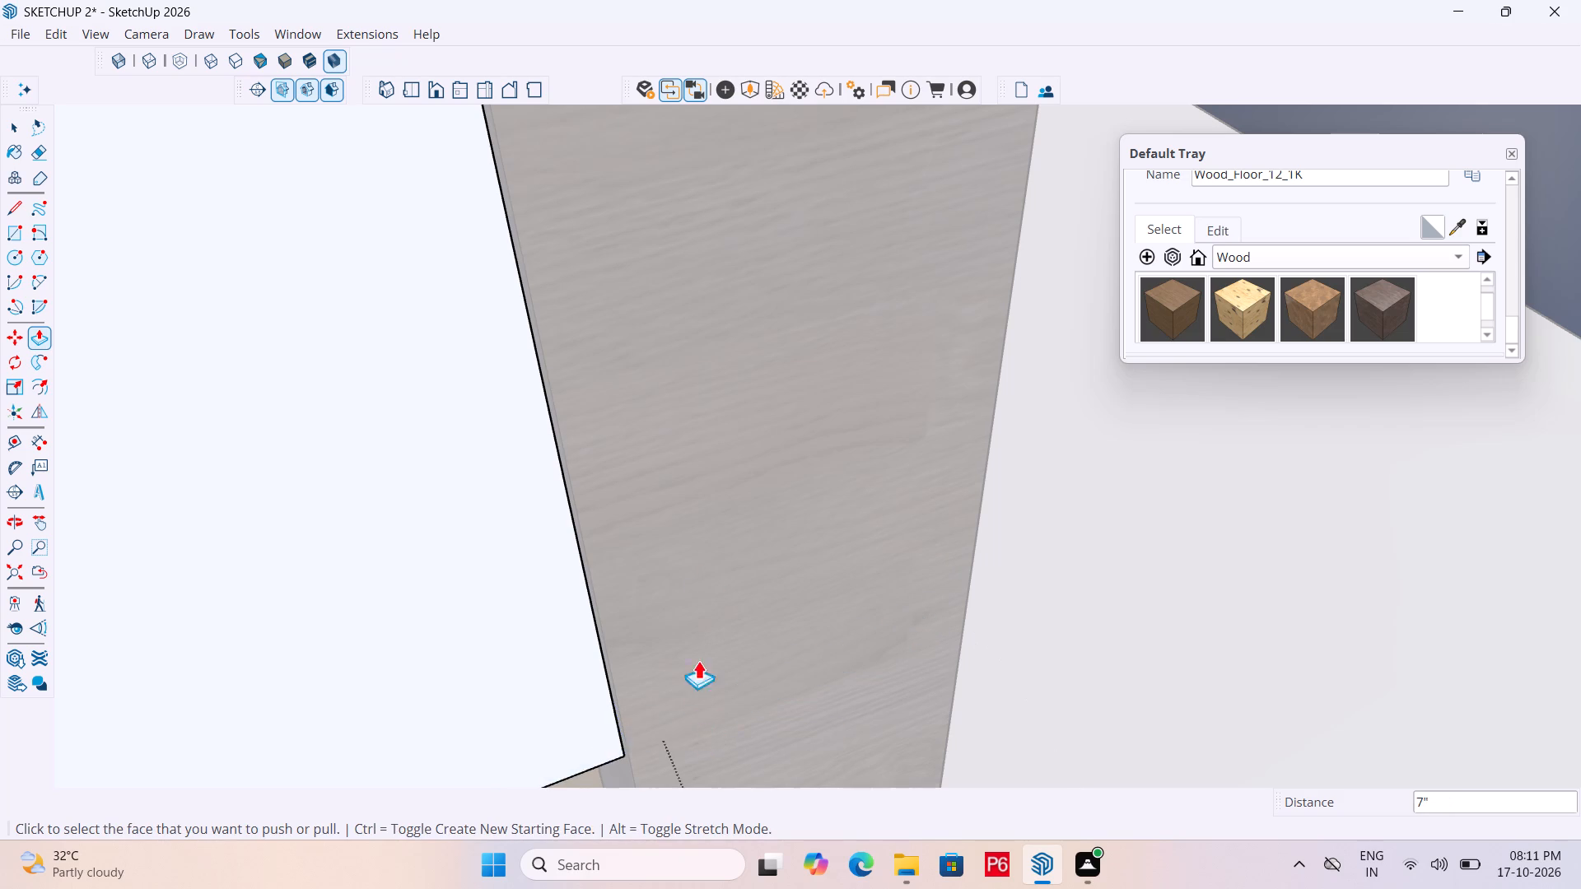
# Save the model.
pyautogui.scroll(-7, 788, 415)
pyautogui.moveTo(926, 409); pyautogui.dragTo(680, 404, button='middle')
pyautogui.scroll(-7, 977, 423)
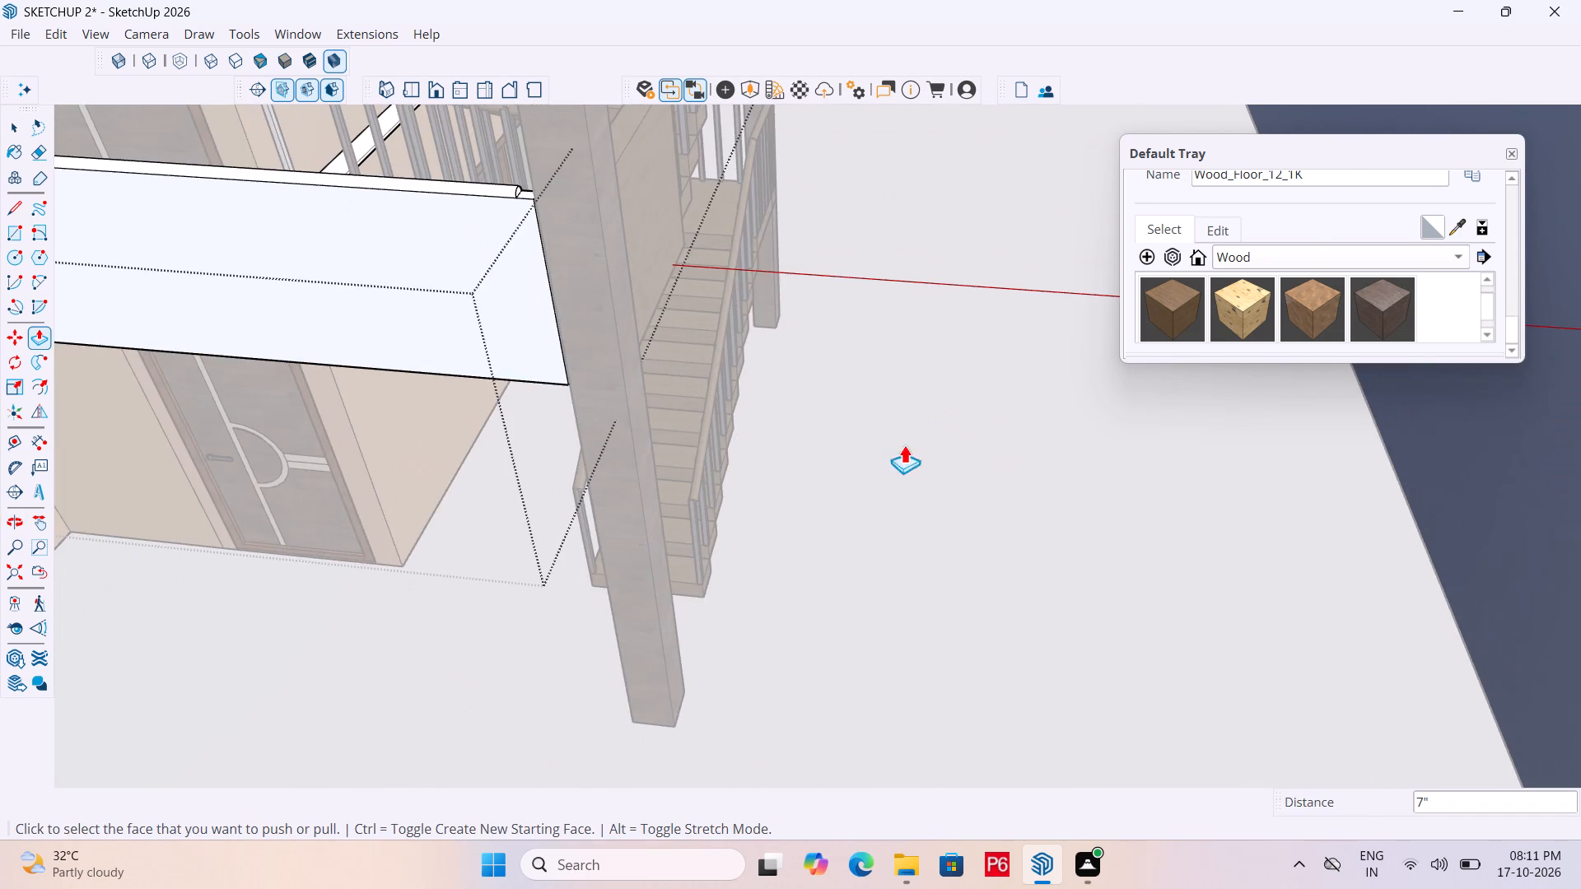
pyautogui.moveTo(874, 440); pyautogui.dragTo(703, 436, button='middle')
pyautogui.hotkey('ctrl', 's')
pyautogui.hotkey('ctrl', 's')
pyautogui.hotkey('ctrl', 's')
# Push/Pull the parapet wall's vertical end face at the corner column by about 3/16".
pyautogui.scroll(4, 466, 274)
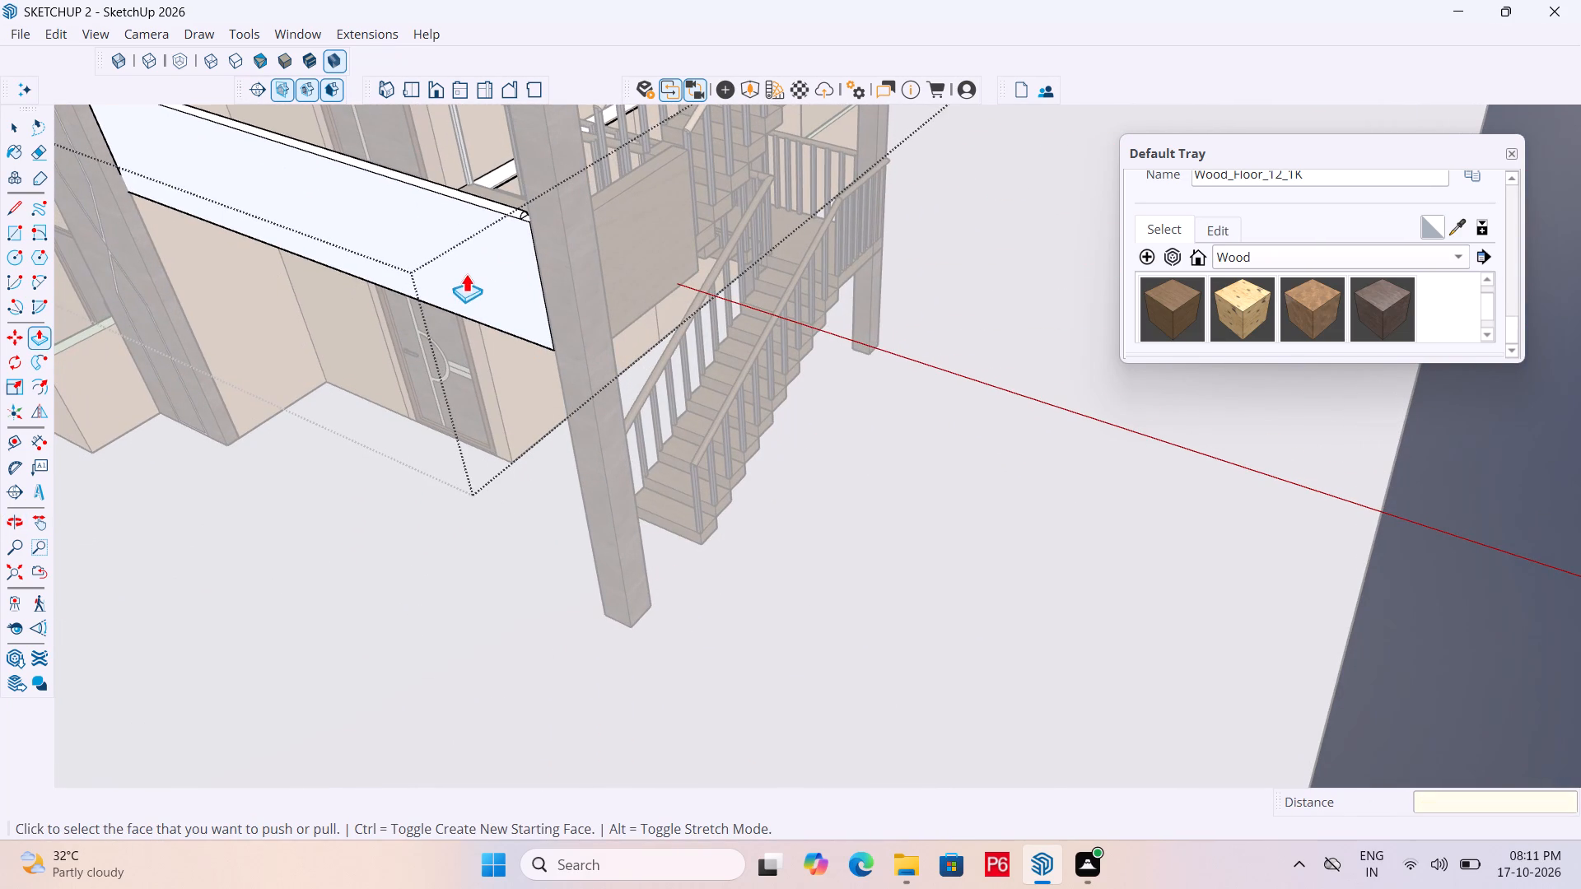
pyautogui.scroll(12, 466, 273)
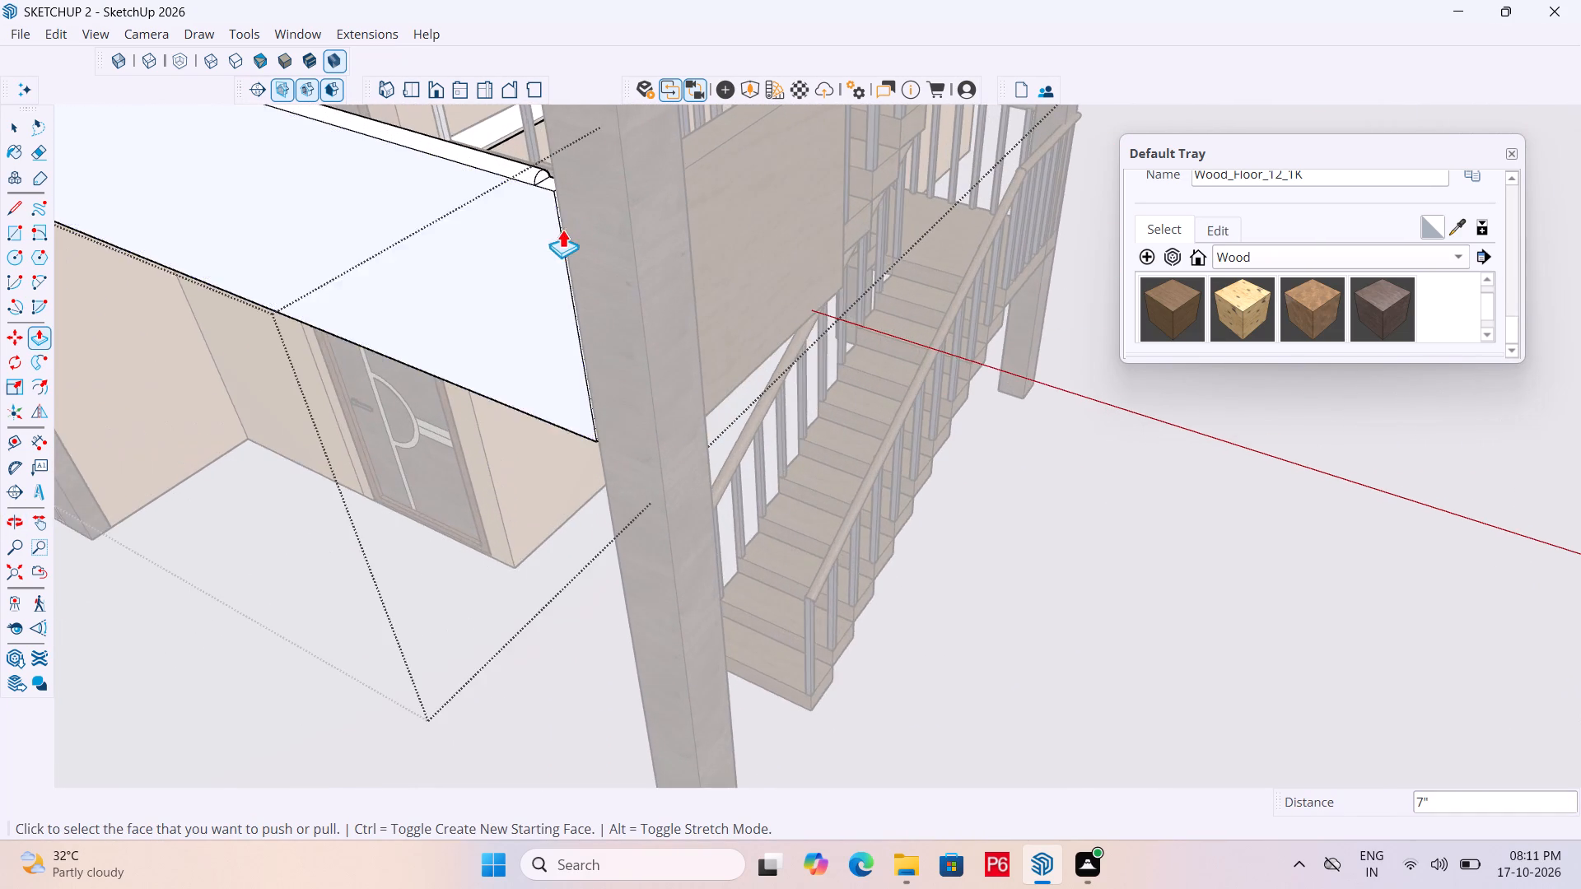
pyautogui.scroll(15, 565, 227)
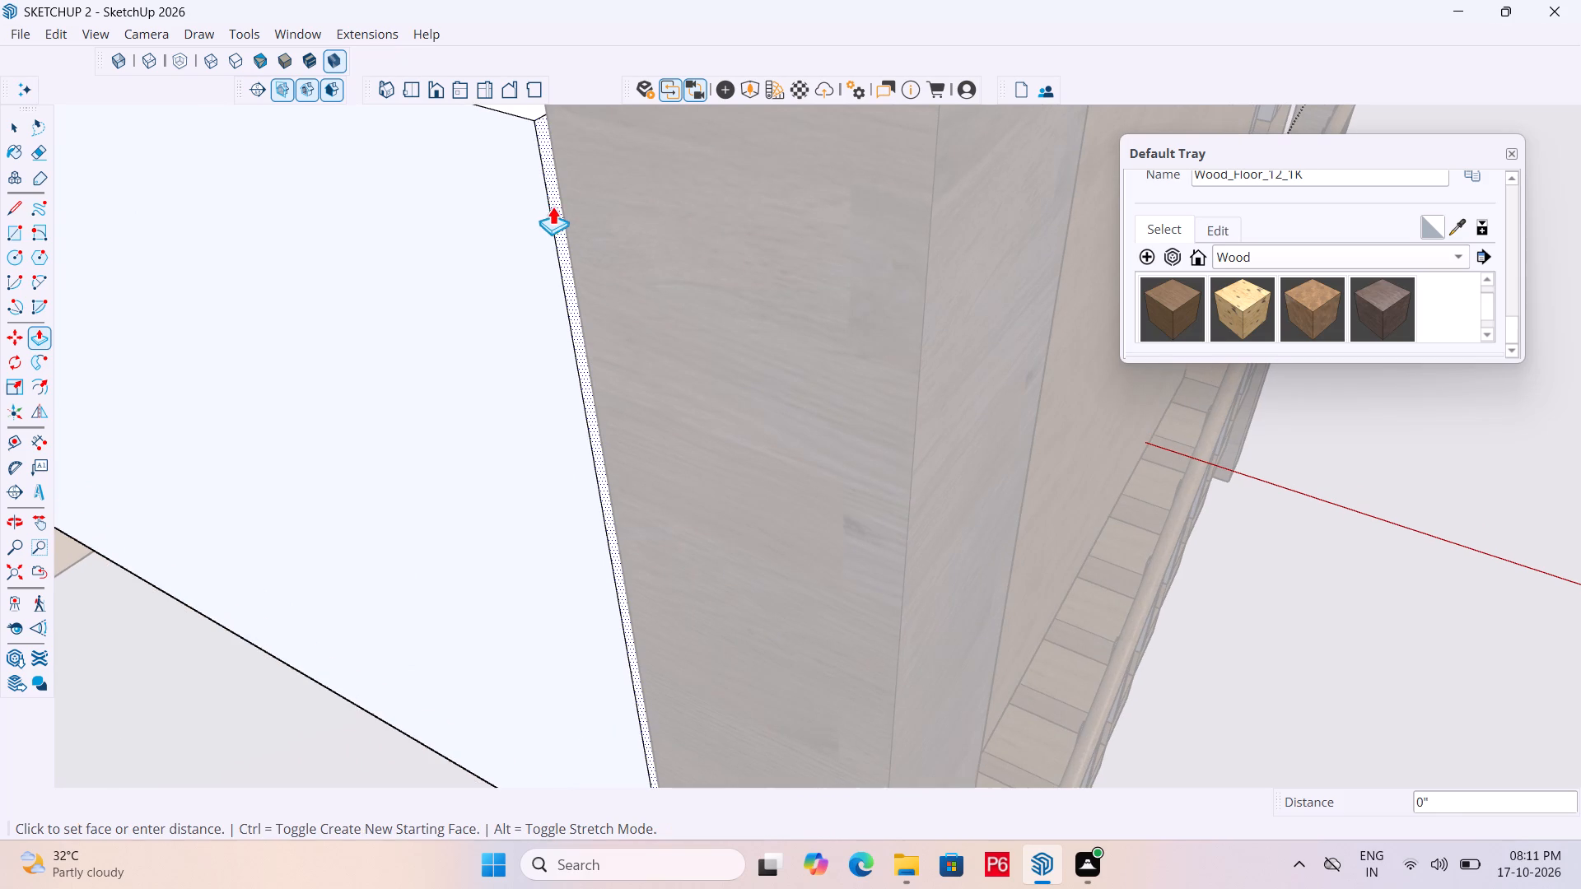
pyautogui.click(553, 206)
pyautogui.scroll(-5, 666, 265)
pyautogui.scroll(-5, 721, 329)
pyautogui.moveTo(617, 309); pyautogui.dragTo(725, 316, button='middle')
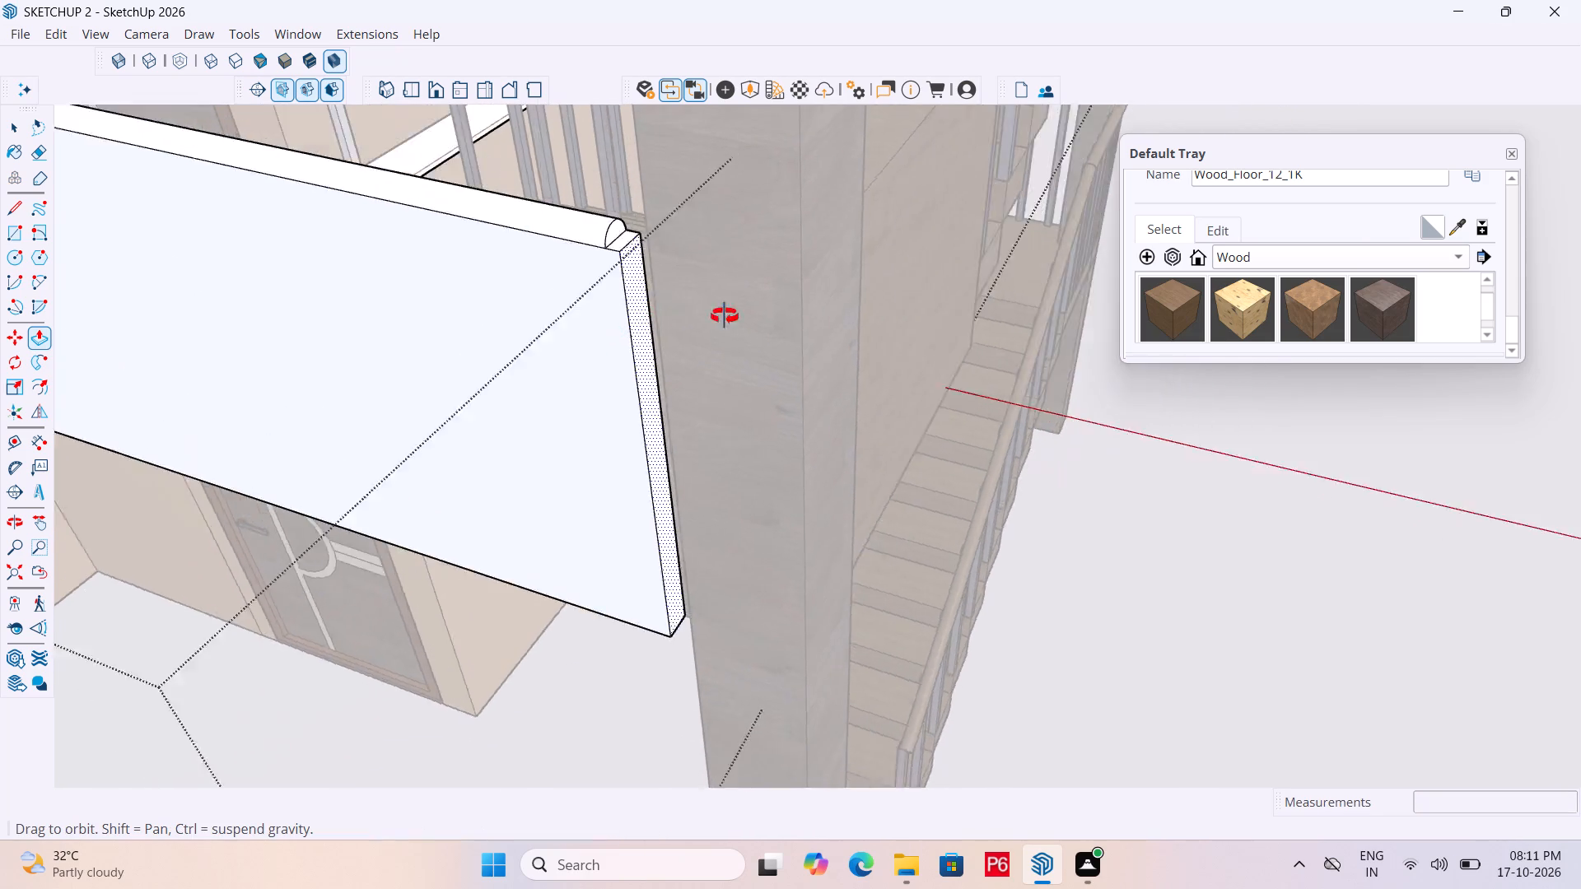
pyautogui.moveTo(725, 316); pyautogui.dragTo(1215, 312, button='middle')
pyautogui.click(730, 202)
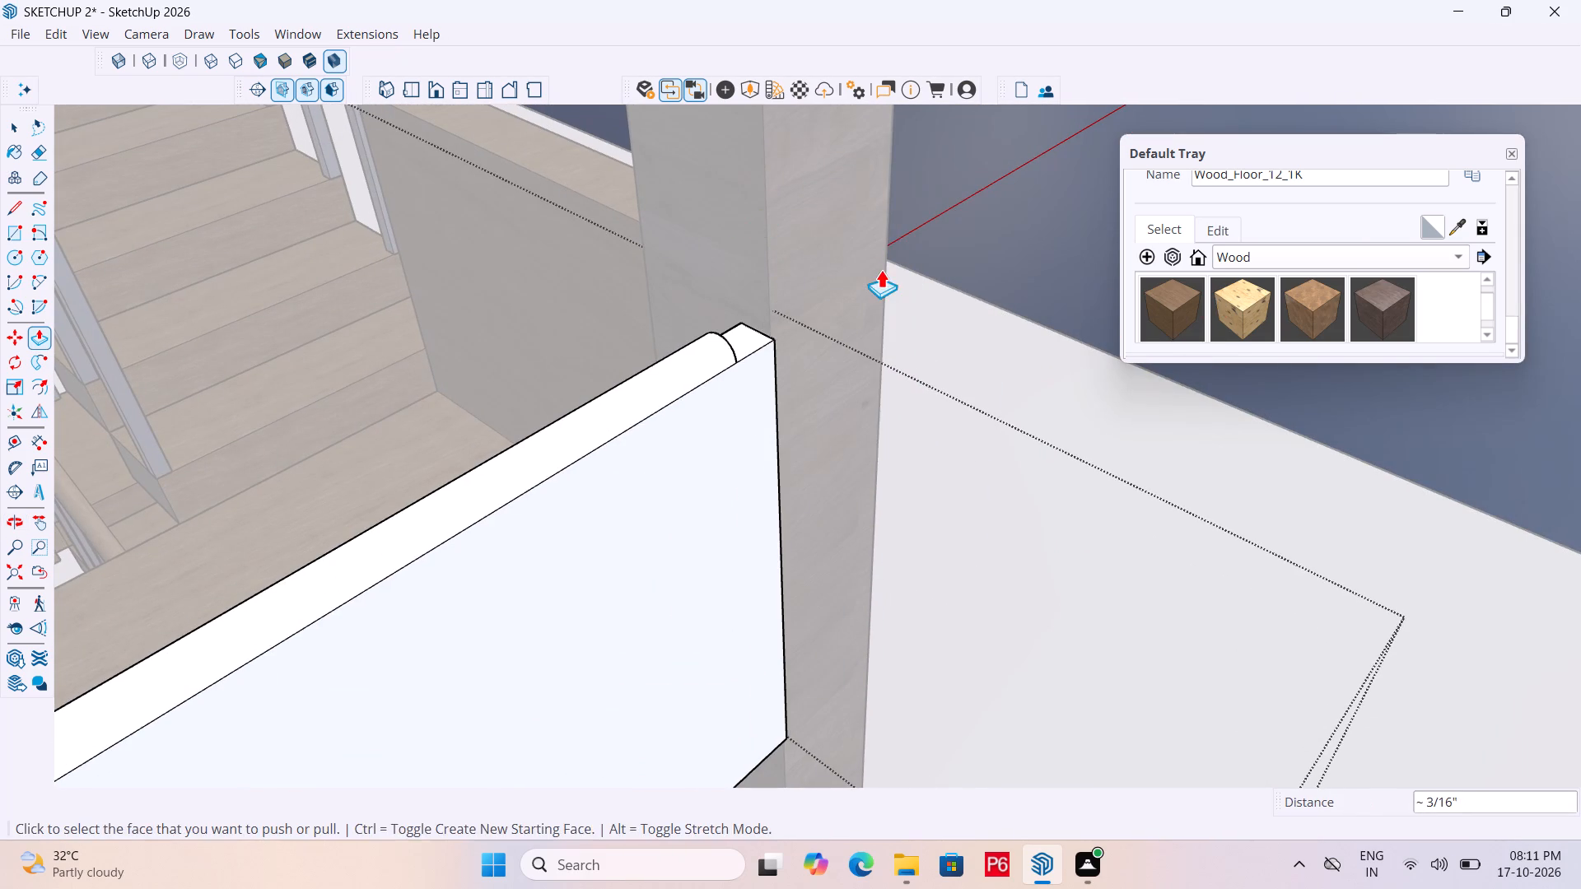
# Extend the half-round cap's end face 3 1/2" so it reaches the parapet's end at the column.
pyautogui.moveTo(882, 269); pyautogui.dragTo(149, 261, button='middle')
pyautogui.scroll(6, 691, 305)
pyautogui.click(889, 265)
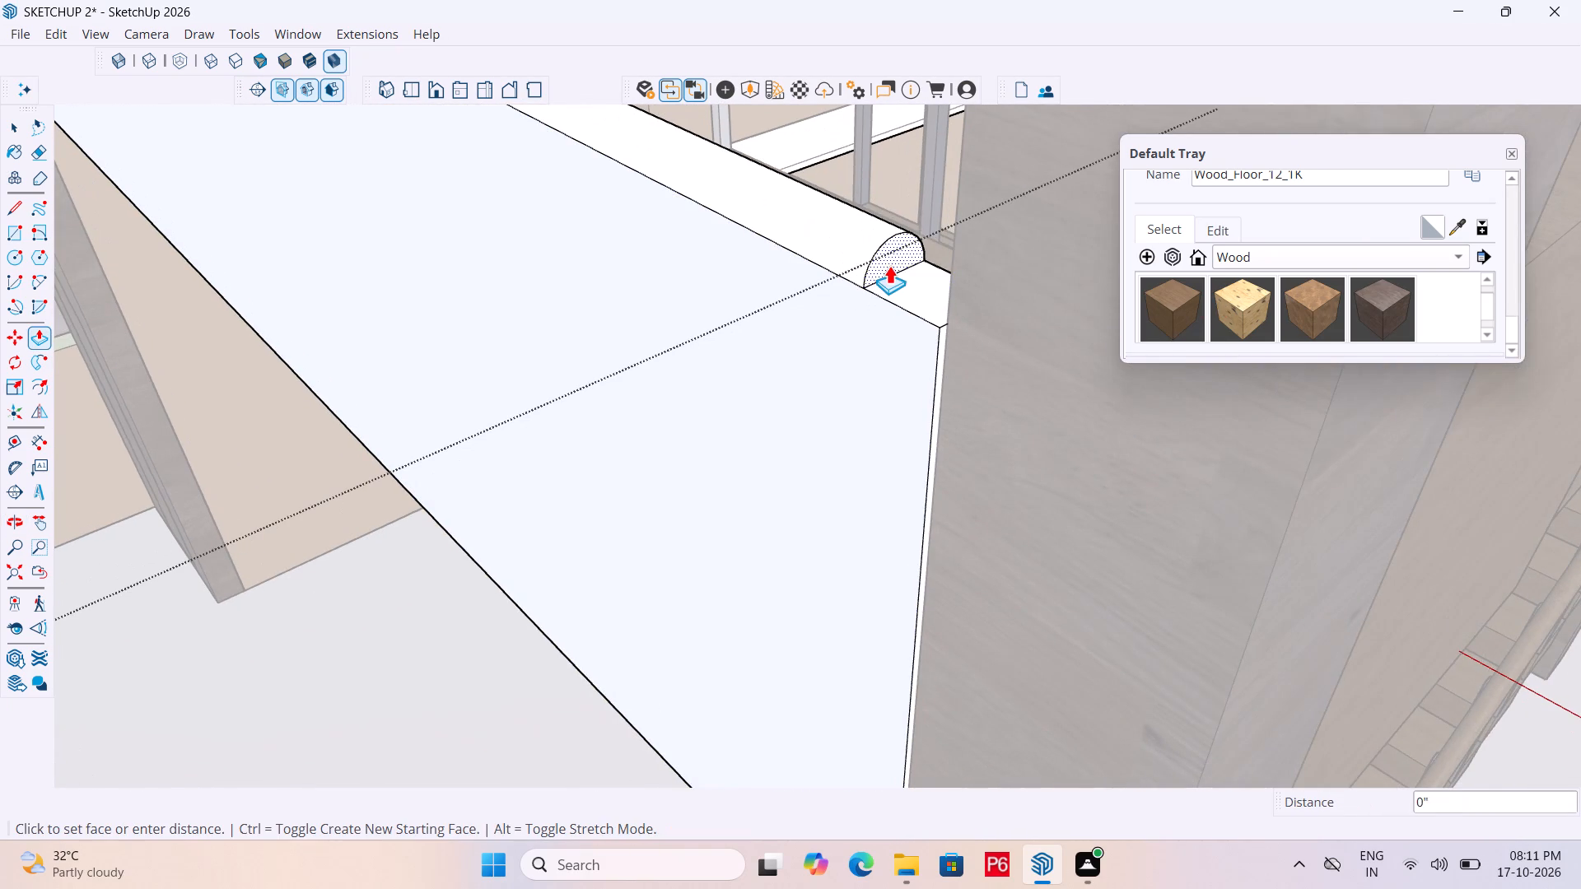
pyautogui.click(953, 308)
pyautogui.scroll(-5, 902, 236)
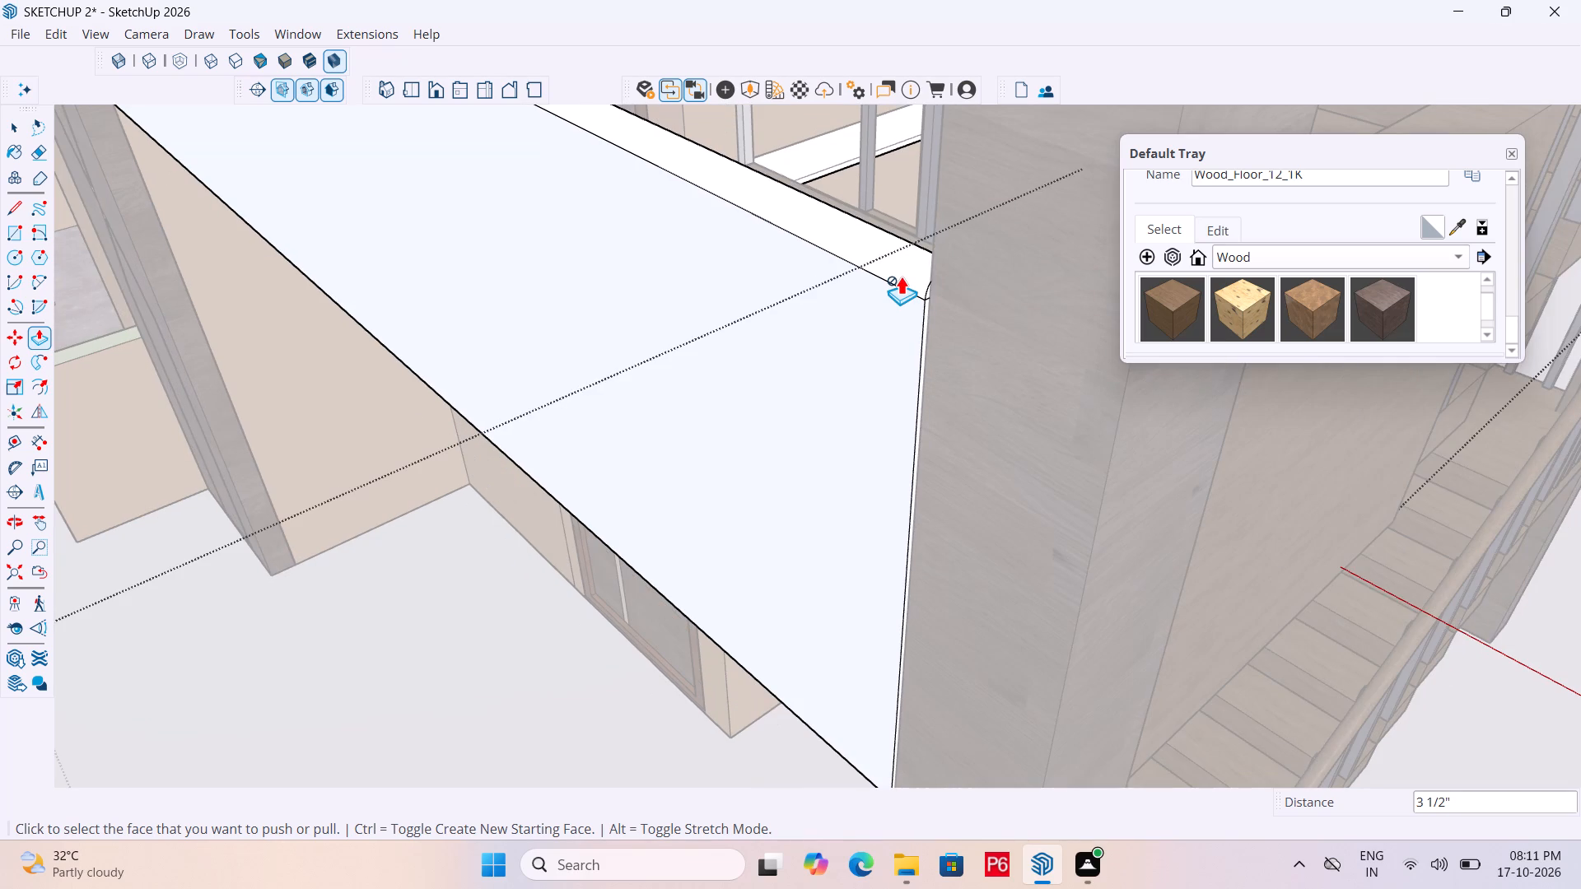
# Save the model with the finished parapet end.
pyautogui.hotkey('ctrl', 's')
pyautogui.hotkey('ctrl', 's')
pyautogui.hotkey('ctrl', 's')
pyautogui.hotkey('ctrl', 's')
pyautogui.hotkey('ctrl', 's')
pyautogui.hotkey('ctrl', 's')
# Exit editing of the slab and parapet group to return to the whole building.
pyautogui.scroll(-7, 843, 300)
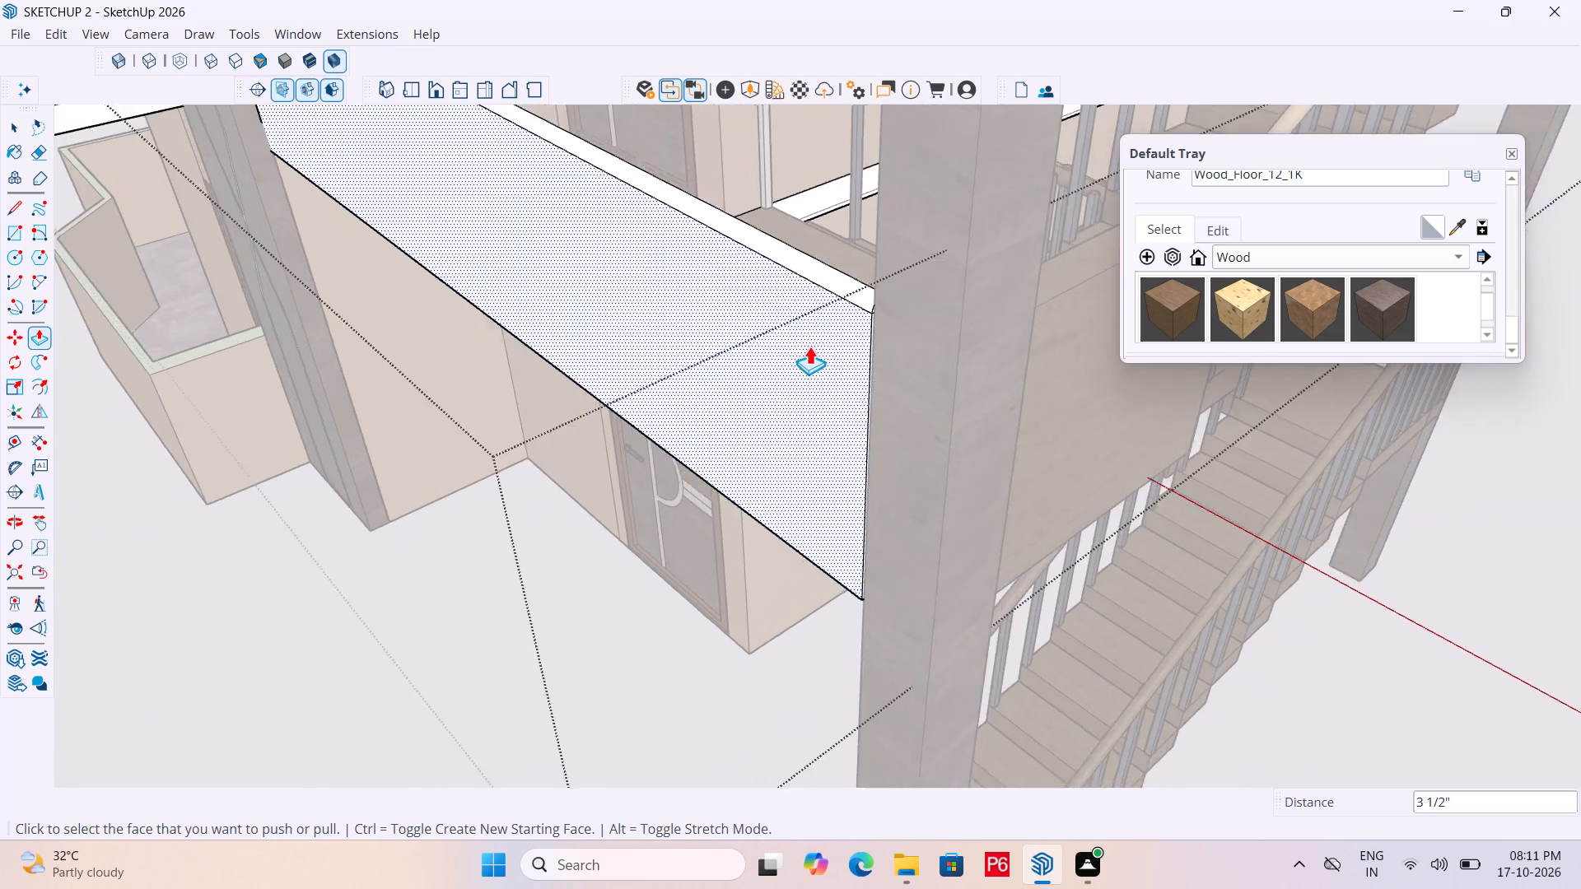
pyautogui.scroll(-10, 809, 366)
pyautogui.press('space')
pyautogui.scroll(-7, 885, 435)
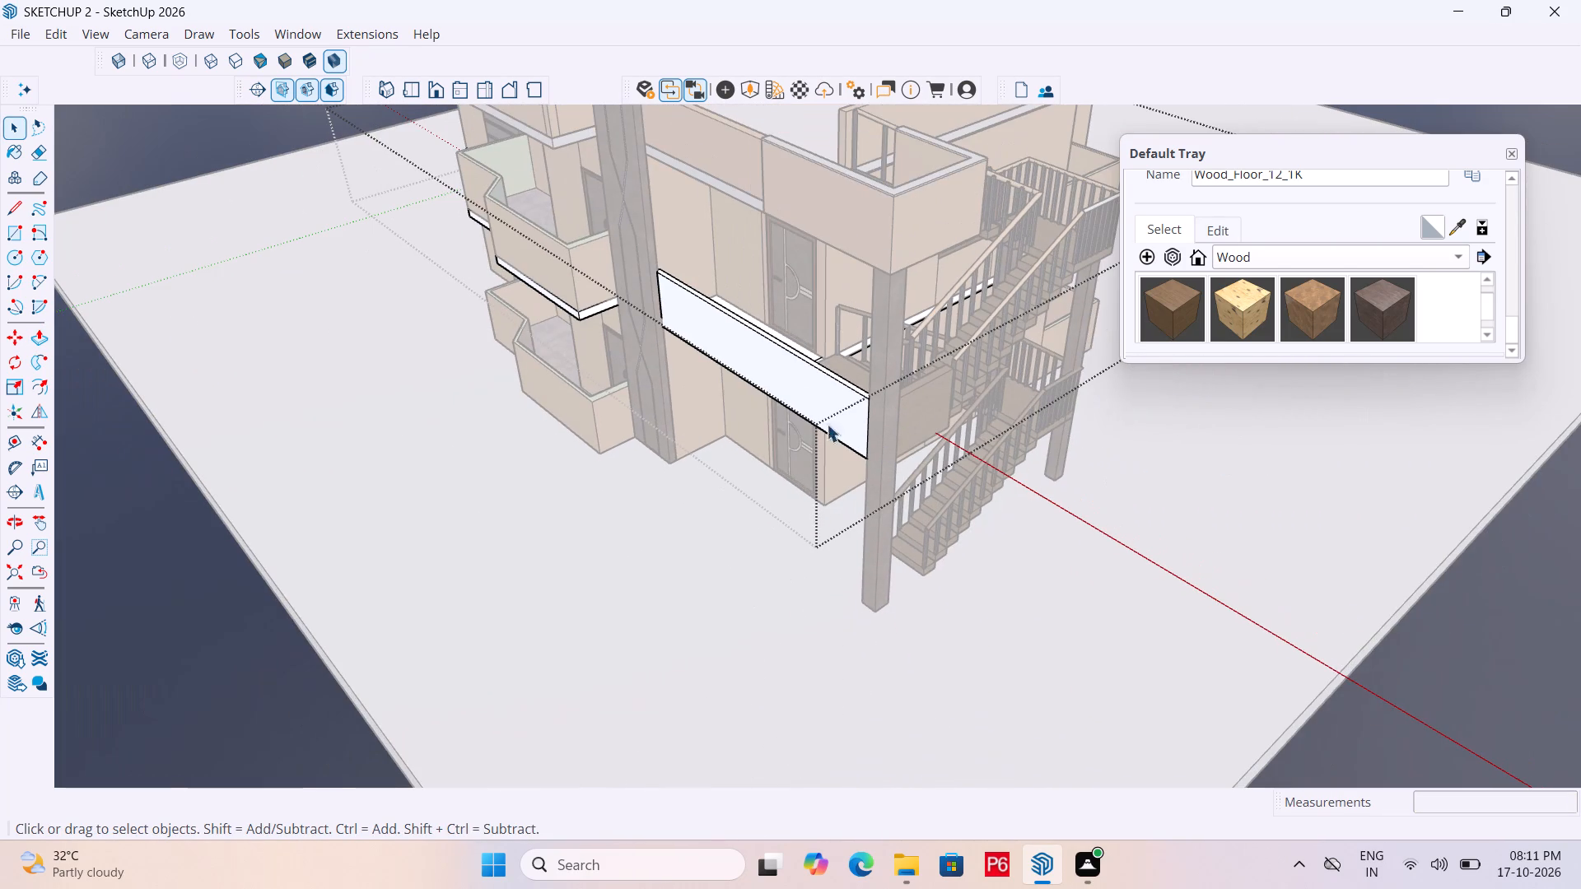
pyautogui.doubleClick(187, 538)
# Sample the C02_Golden_Beige material from the wall beside the upper entrance door.
pyautogui.moveTo(688, 382); pyautogui.dragTo(796, 300, button='middle')
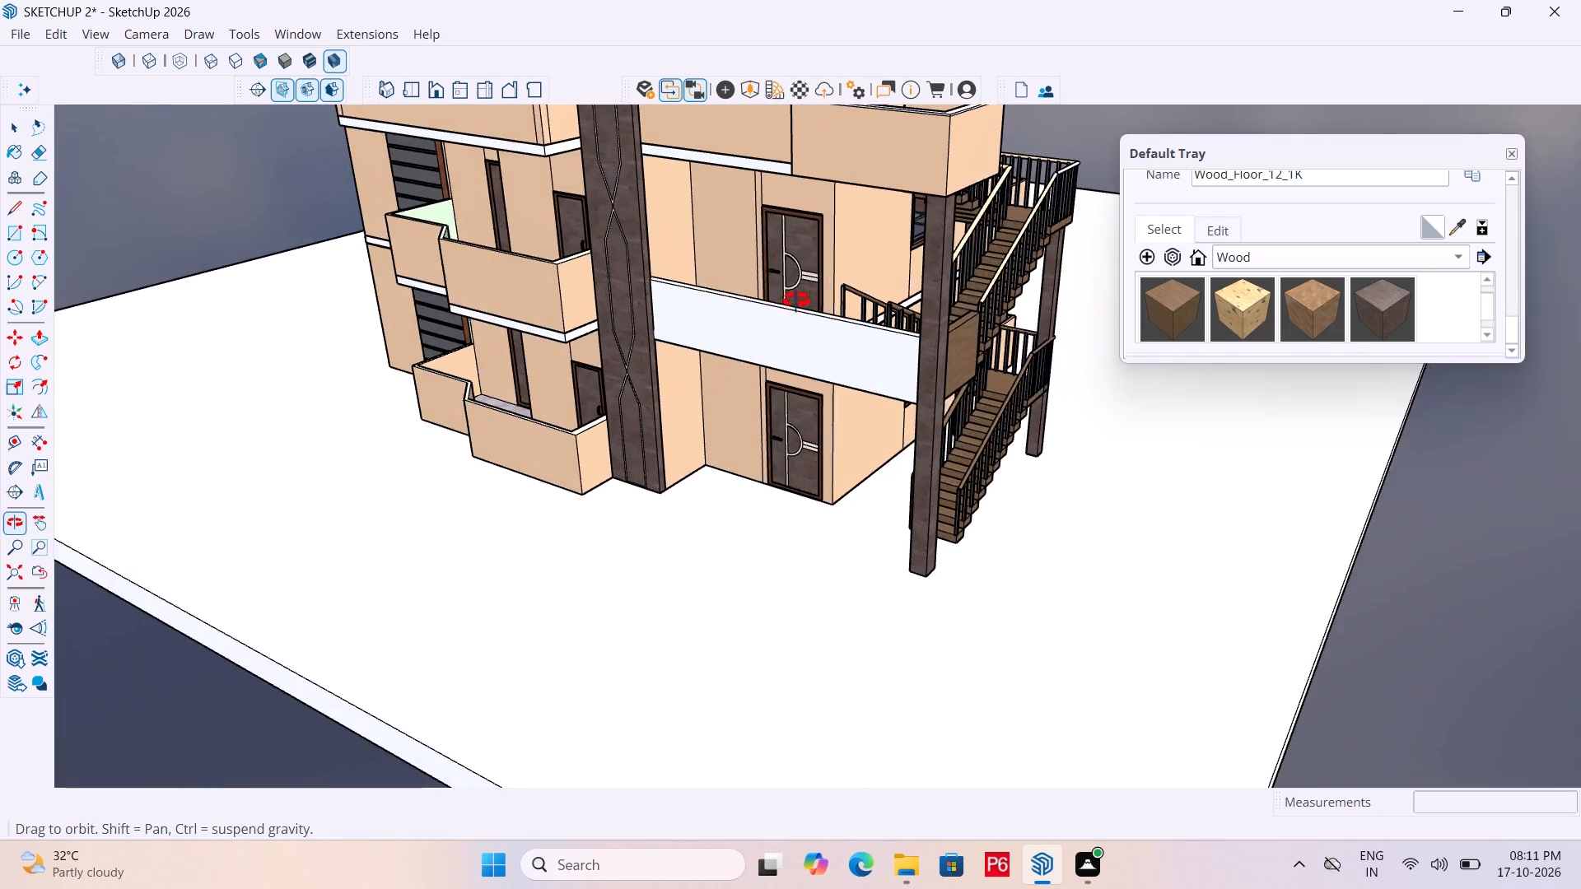
pyautogui.moveTo(796, 300); pyautogui.dragTo(724, 305, button='middle')
pyautogui.scroll(1, 707, 311)
pyautogui.scroll(5, 760, 255)
pyautogui.moveTo(375, 201); pyautogui.dragTo(355, 310, button='middle')
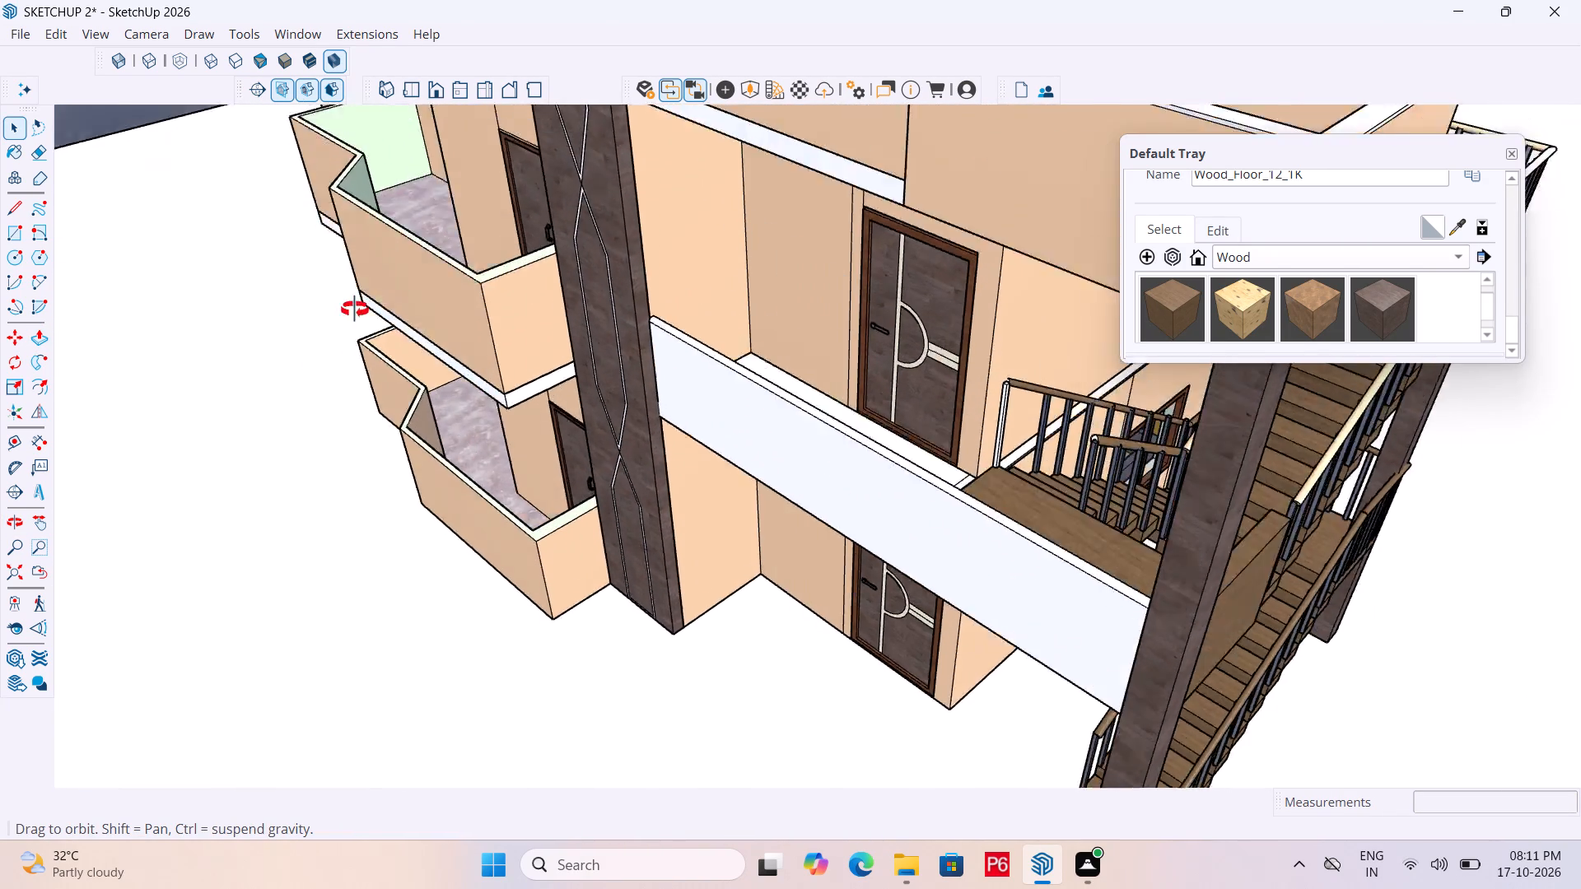
pyautogui.moveTo(355, 310); pyautogui.dragTo(506, 261, button='middle')
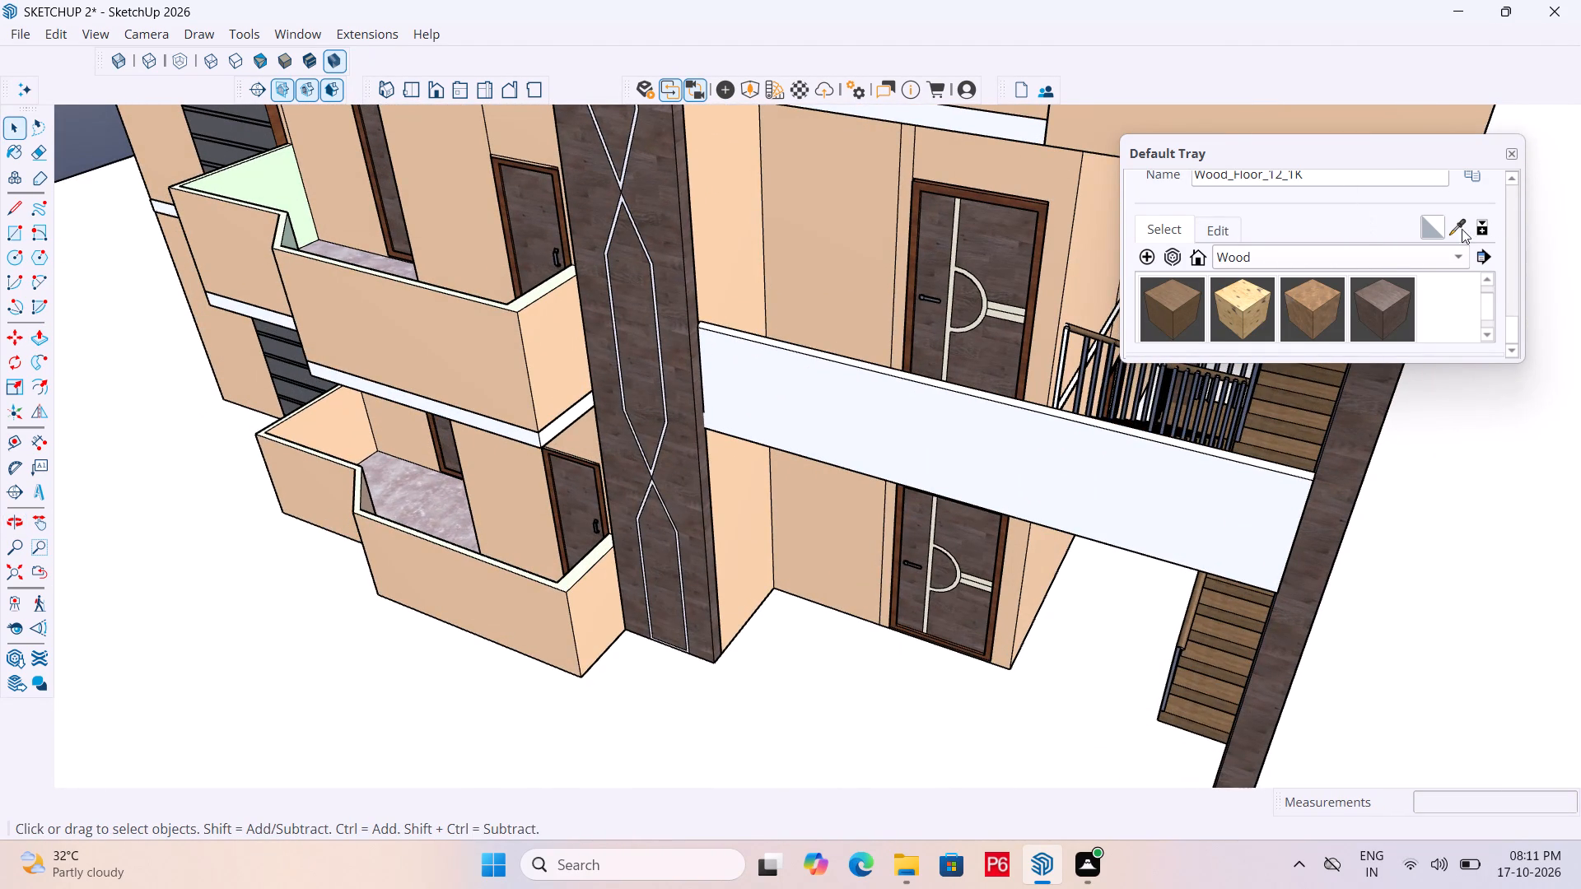
pyautogui.click(1452, 226)
pyautogui.click(868, 228)
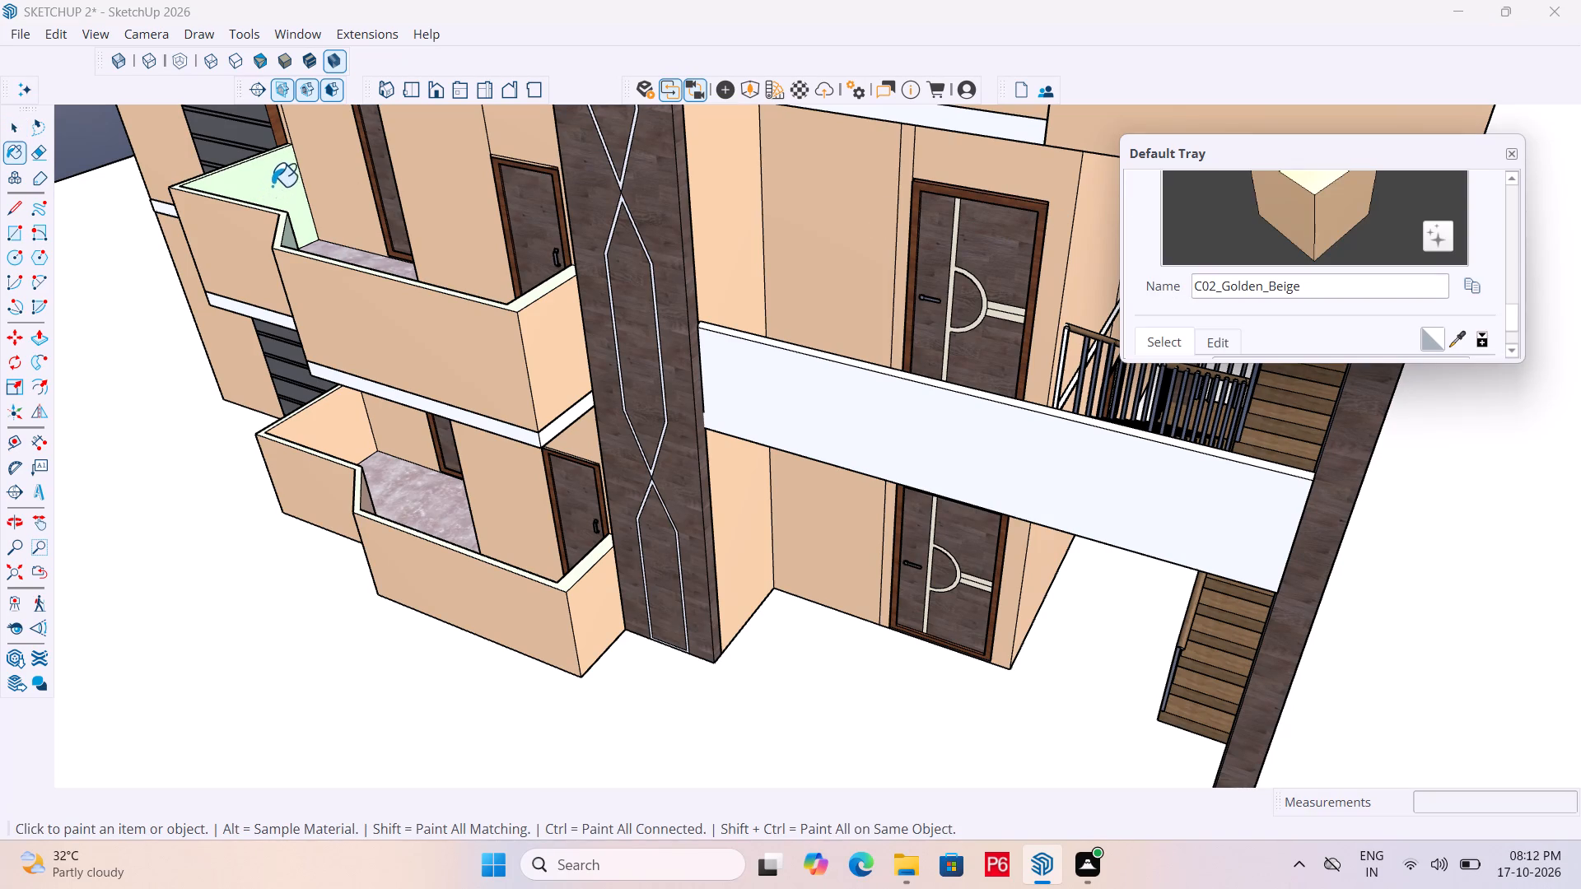
# Open the upper floor's wall group for editing at the pale green inner face of the balcony.
pyautogui.press('space')
pyautogui.doubleClick(272, 186)
pyautogui.click(272, 184)
pyautogui.click(272, 184)
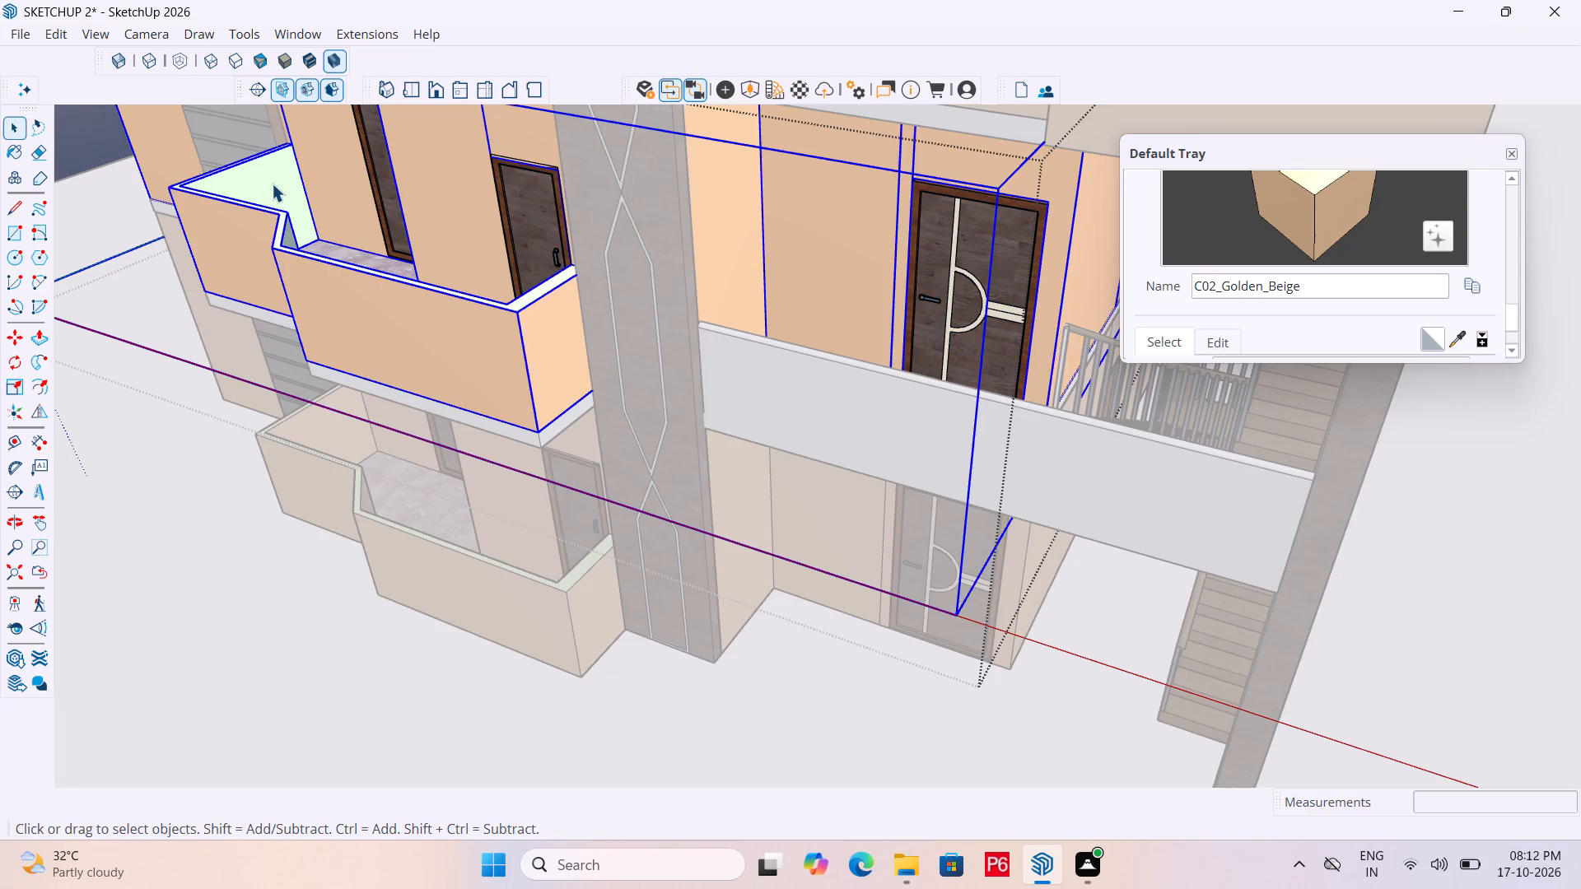
pyautogui.click(263, 177)
pyautogui.click(256, 170)
pyautogui.doubleClick(282, 178)
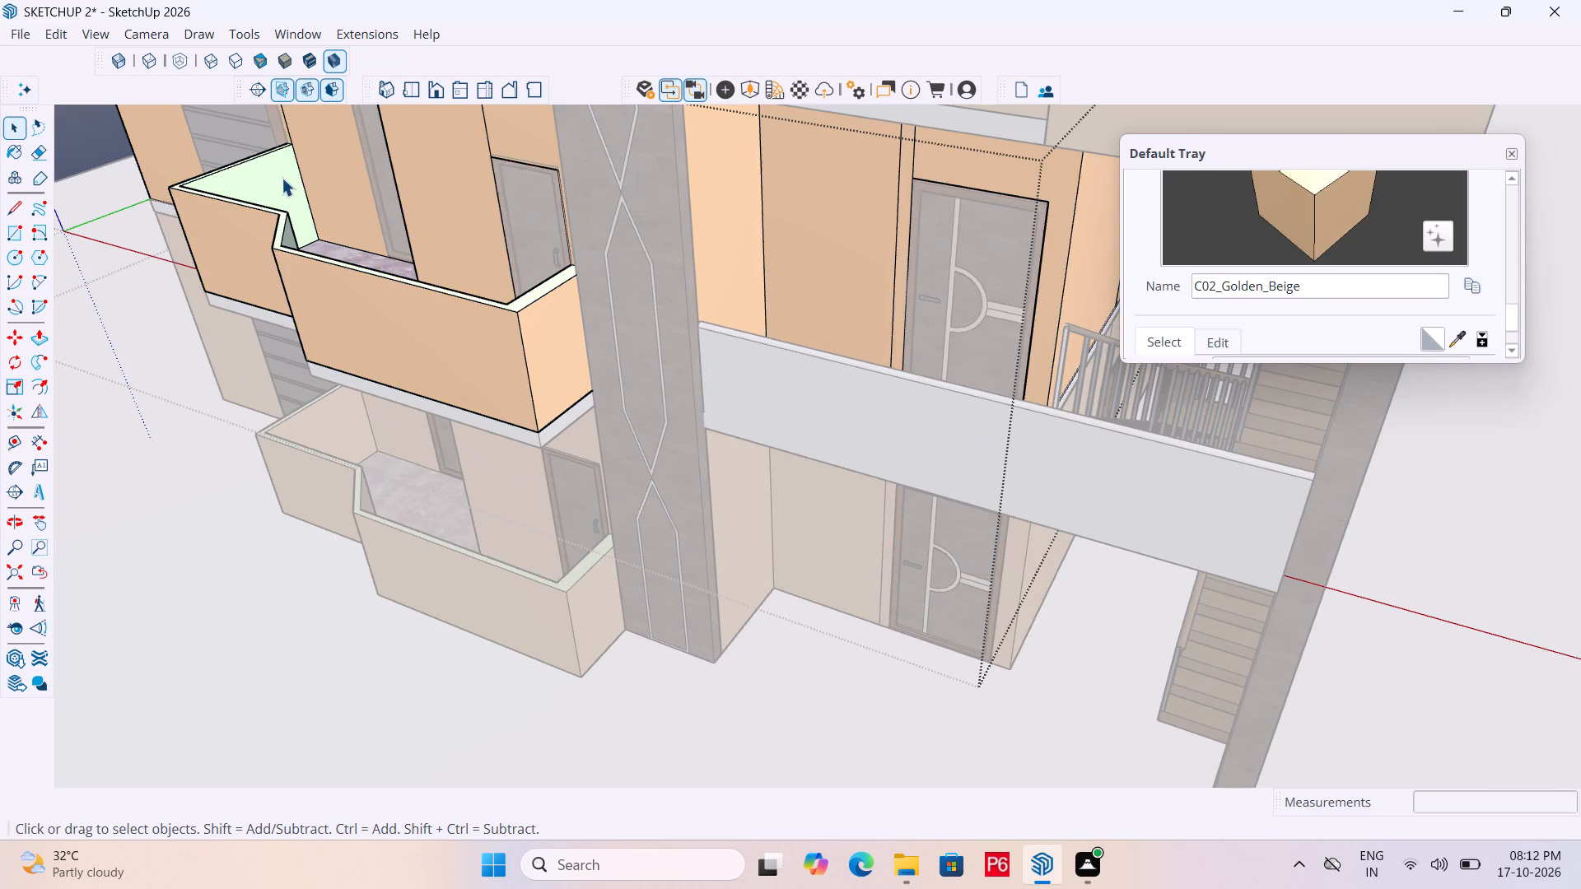
# Clear the selection and save the model.
pyautogui.scroll(-5, 408, 215)
pyautogui.scroll(-5, 661, 294)
pyautogui.press('space')
pyautogui.click(1215, 497)
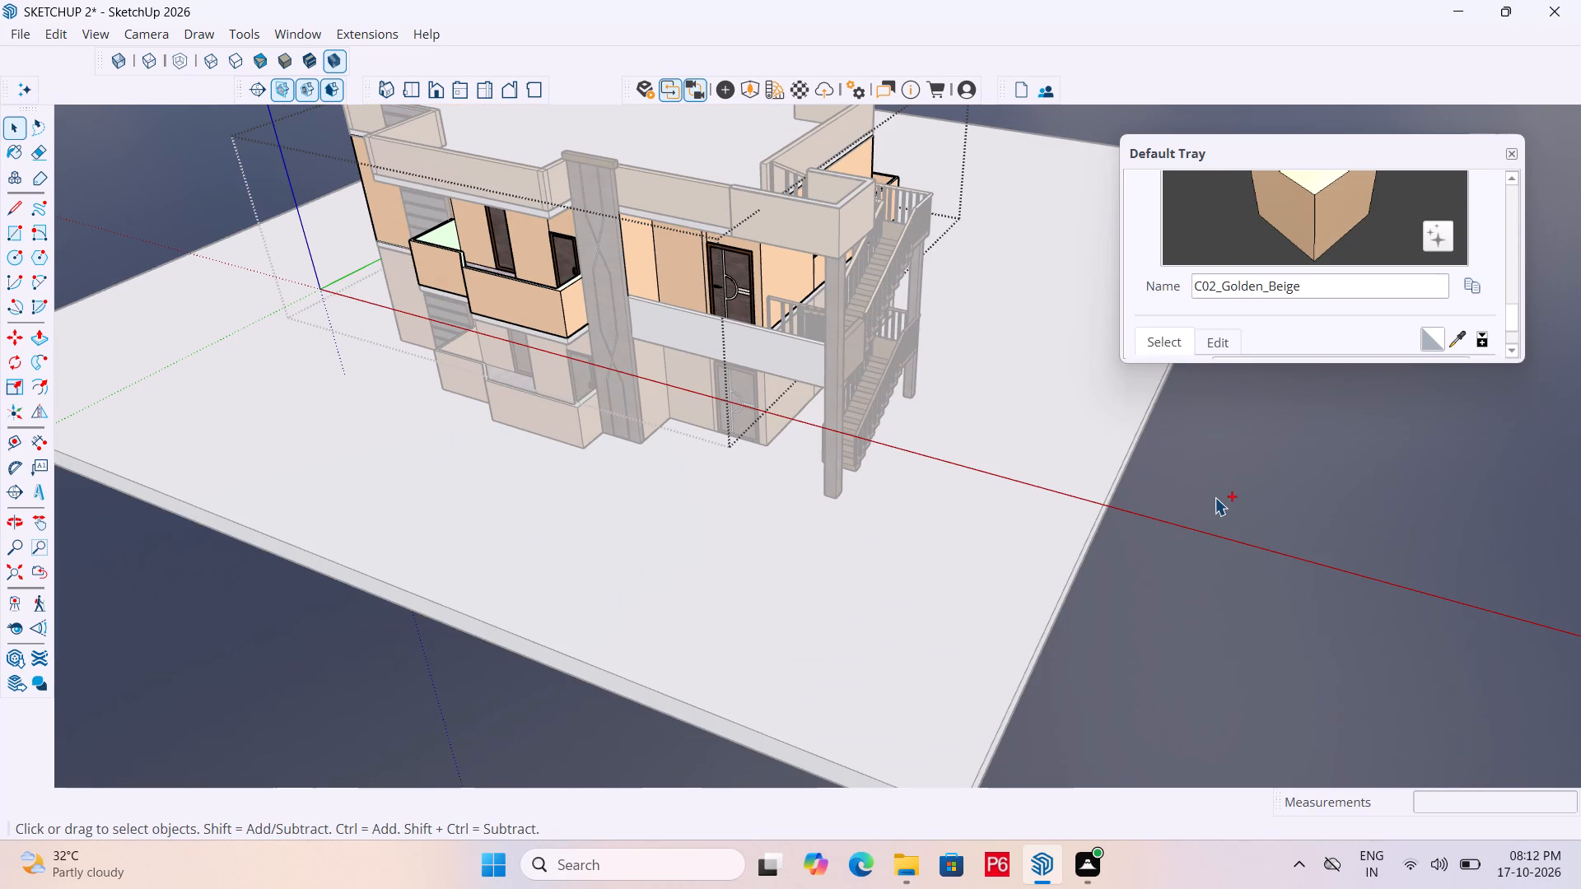
pyautogui.hotkey('ctrl', 's')
pyautogui.hotkey('ctrl', 's')
pyautogui.hotkey('ctrl', 's')
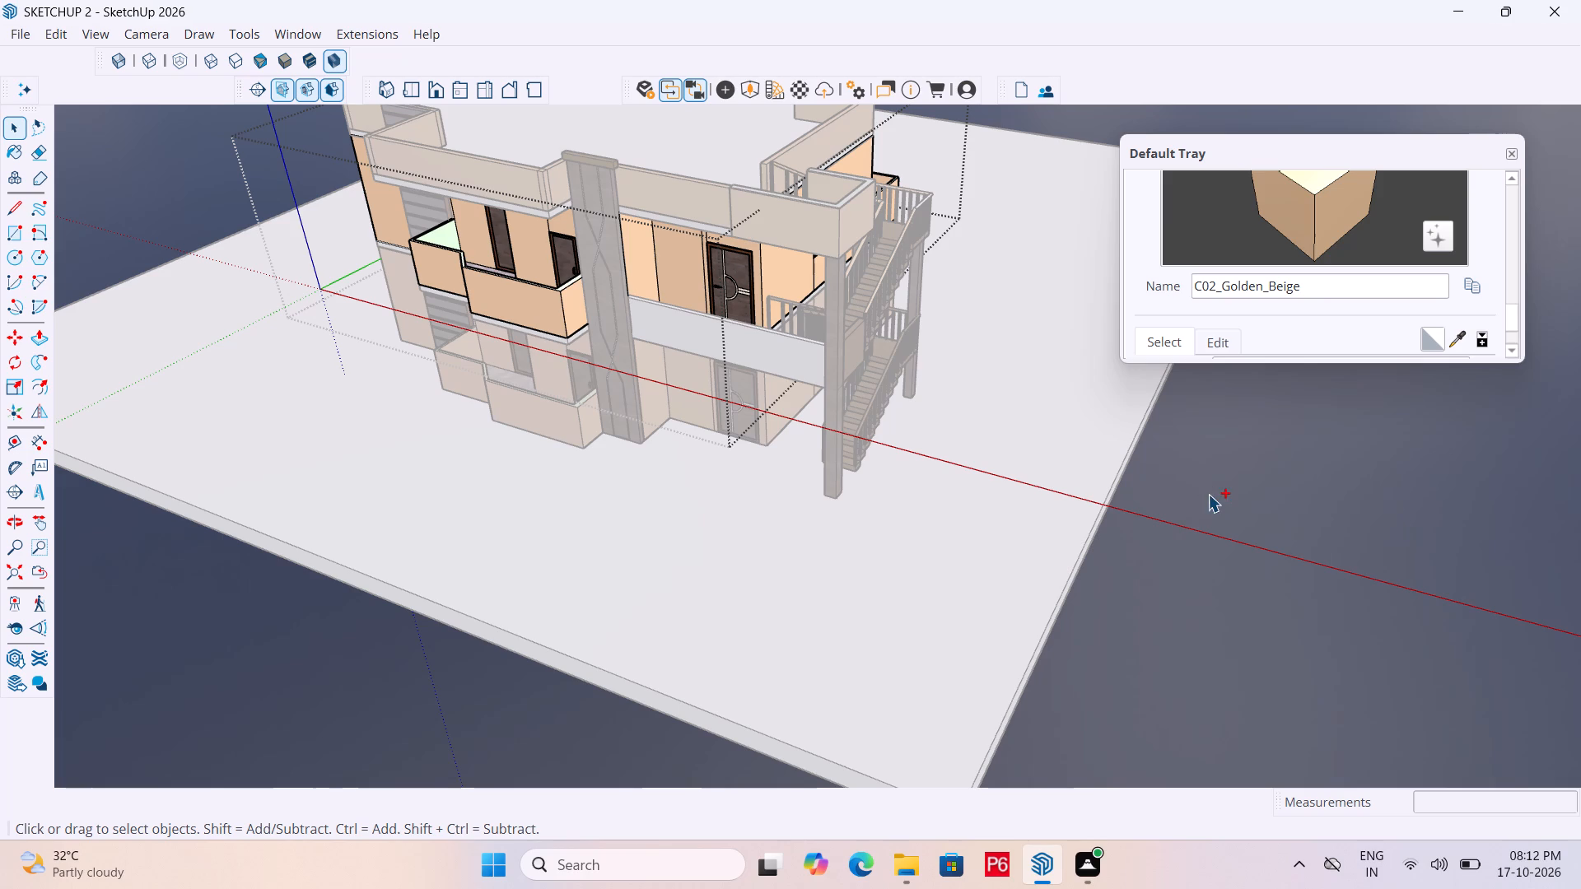
# Save the model.
pyautogui.hotkey('ctrl', 's')
pyautogui.hotkey('ctrl', 's')
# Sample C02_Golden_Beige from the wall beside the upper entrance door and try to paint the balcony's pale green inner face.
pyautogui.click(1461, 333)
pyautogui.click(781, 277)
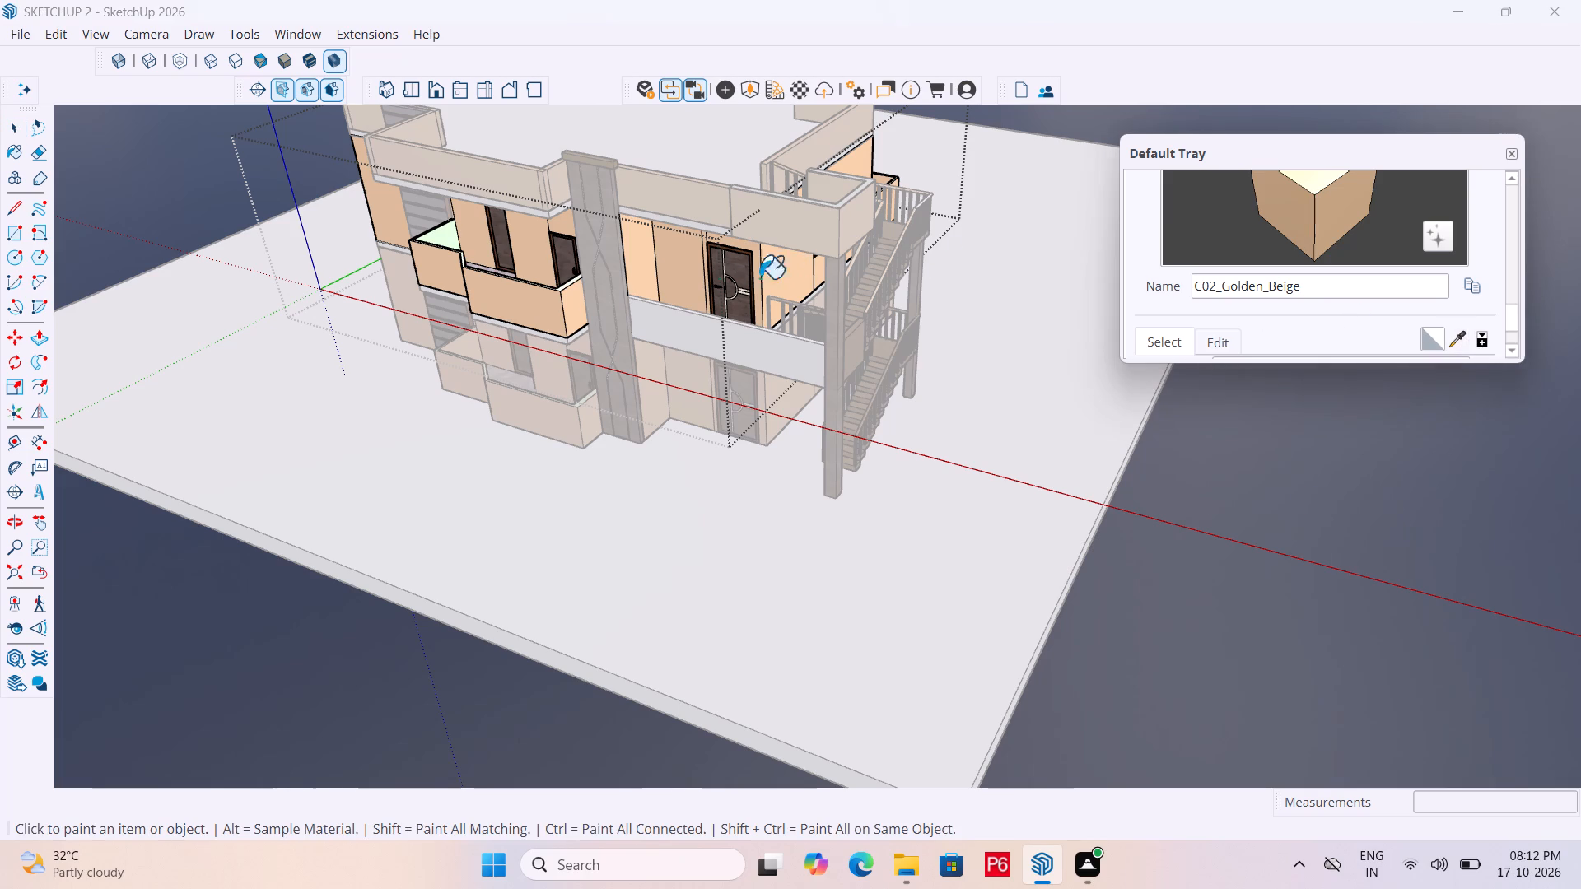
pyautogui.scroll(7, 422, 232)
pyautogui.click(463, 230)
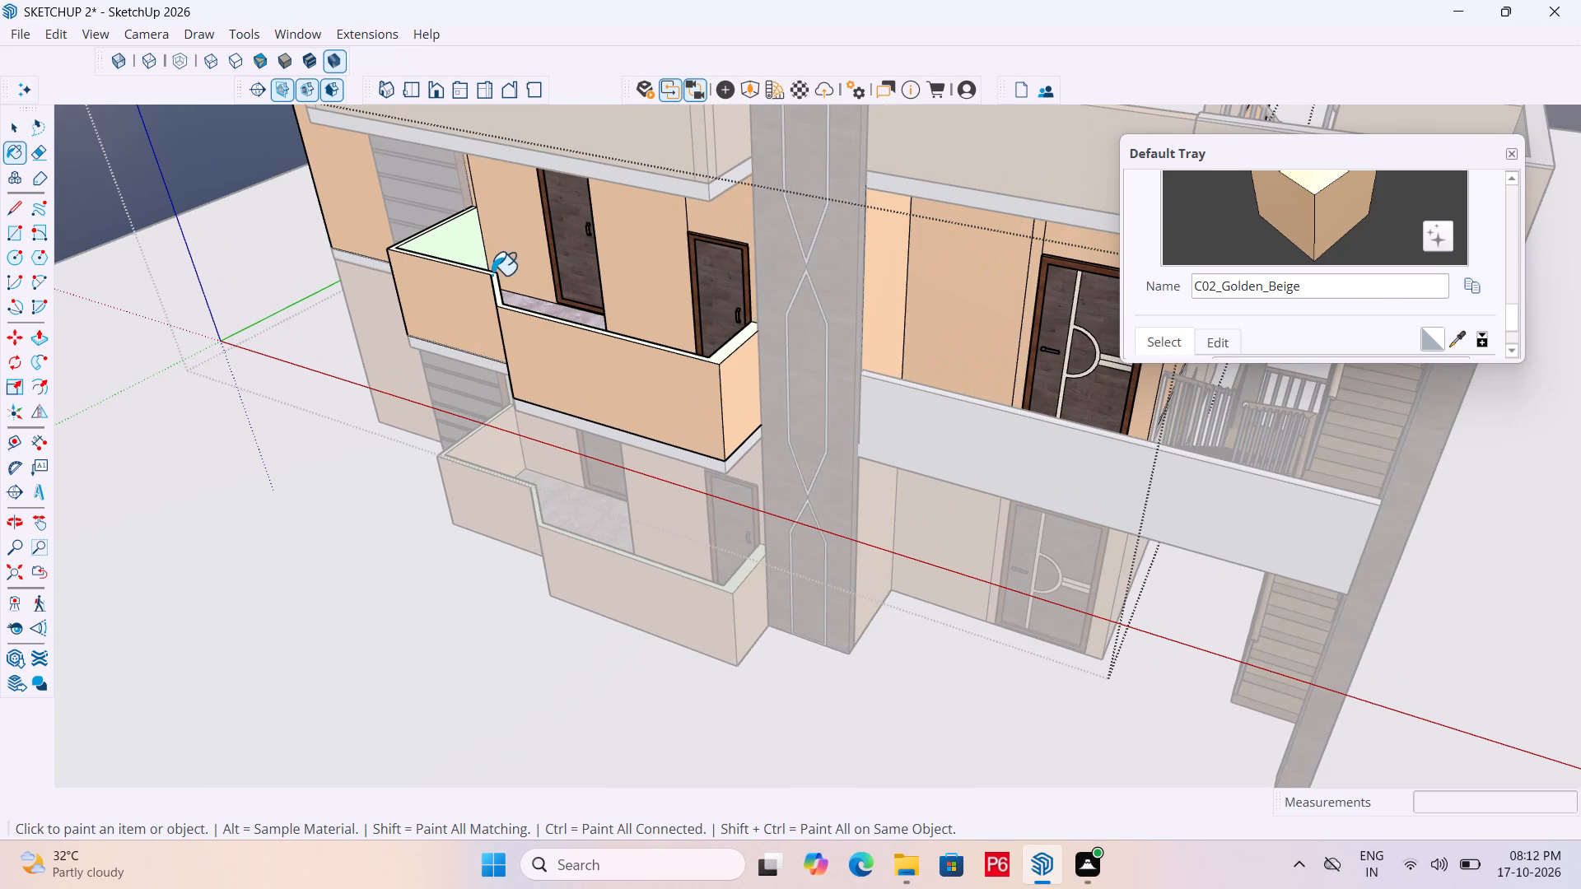
# Open the nested wall group at the balcony's pale green inner face and paint that face with the sampled C02_Golden_Beige.
pyautogui.press('space')
pyautogui.doubleClick(455, 233)
pyautogui.doubleClick(454, 237)
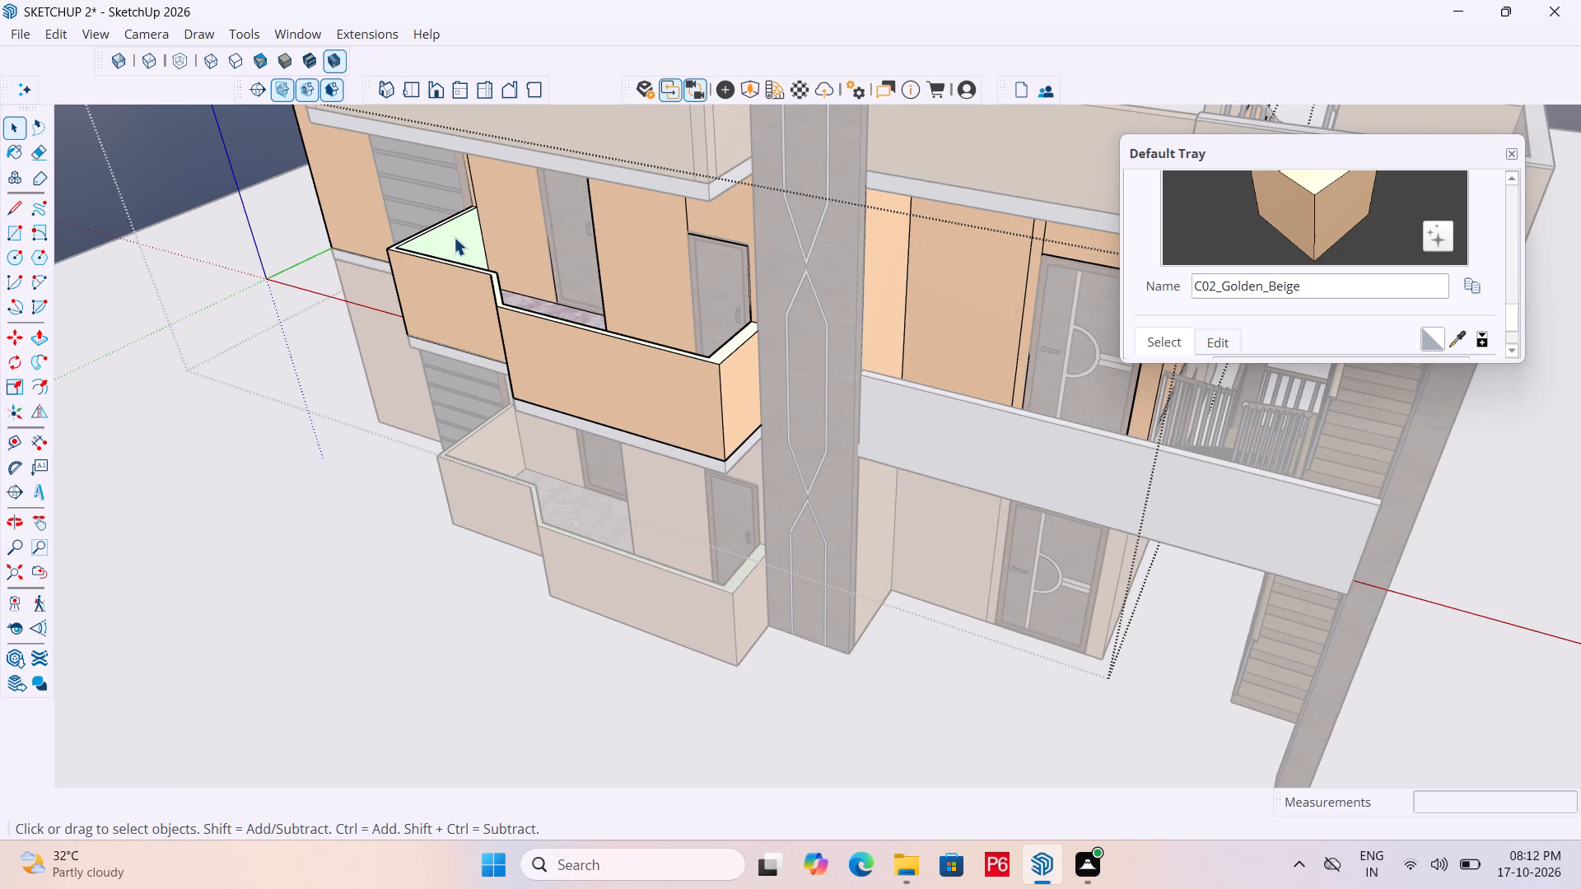
pyautogui.click(1456, 343)
pyautogui.click(943, 323)
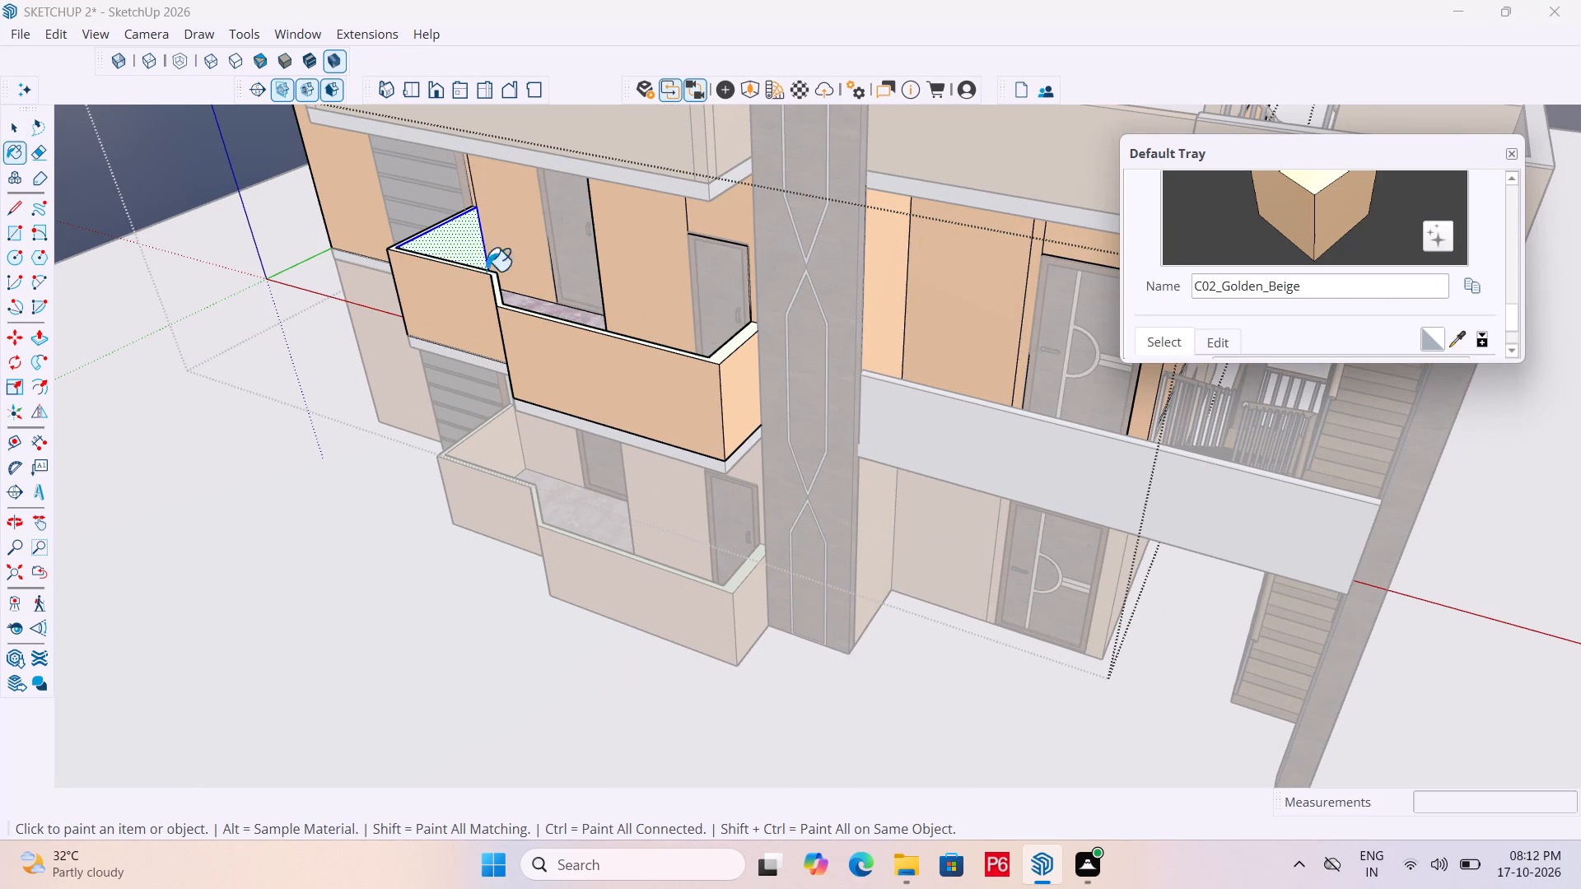
pyautogui.click(459, 247)
# Paint the opposite inner face of the upper balcony parapet, next to the patterned column, with C02_Golden_Beige.
pyautogui.moveTo(656, 266); pyautogui.dragTo(297, 252, button='middle')
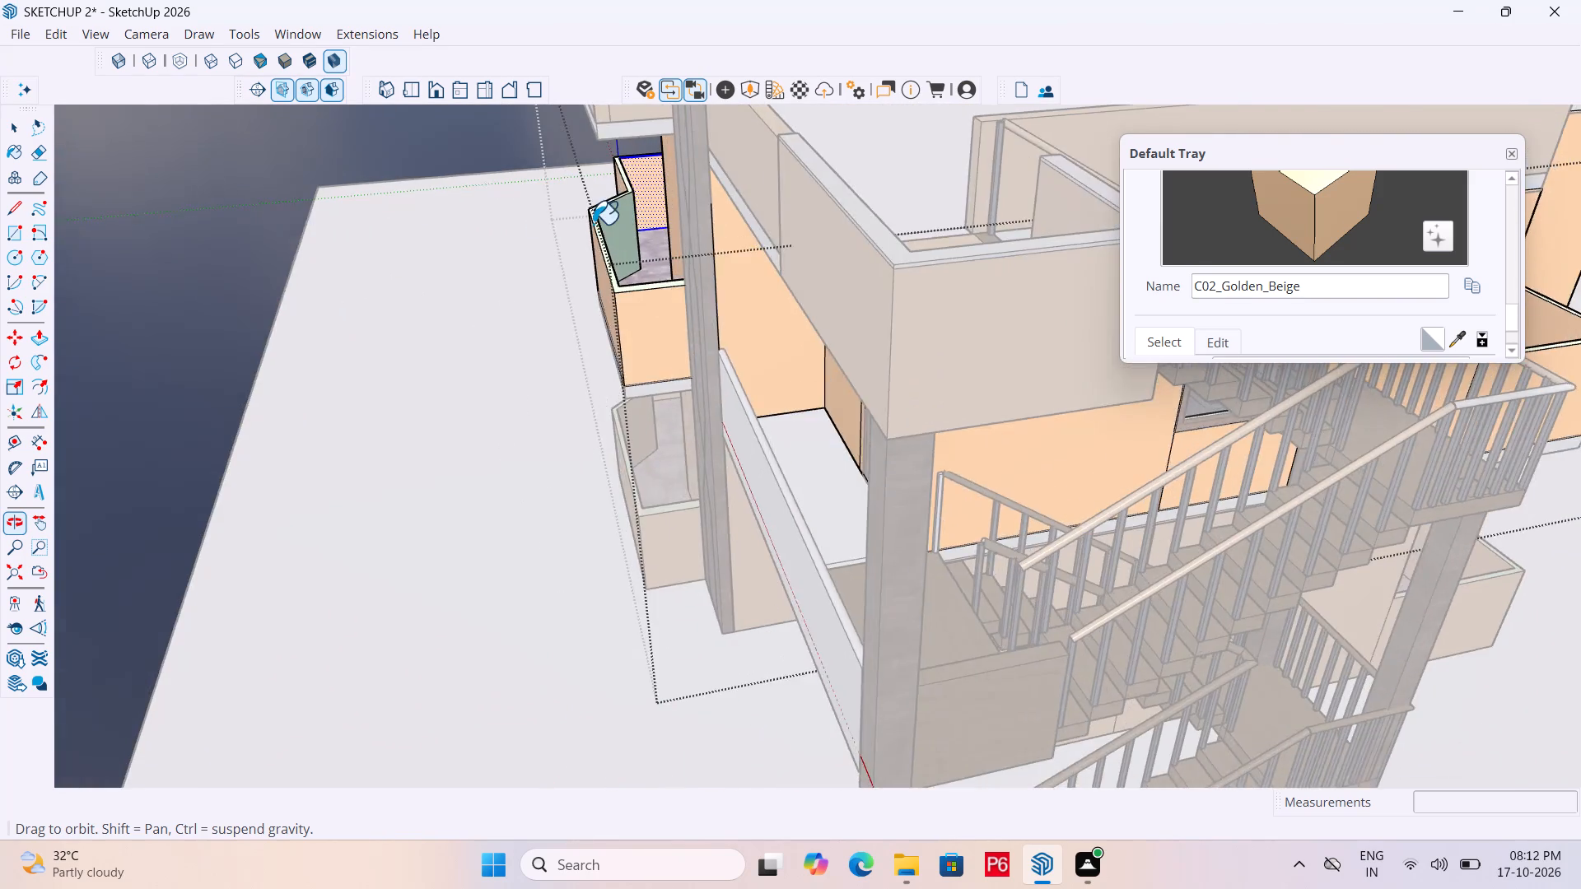
pyautogui.scroll(7, 593, 224)
pyautogui.click(621, 233)
pyautogui.moveTo(721, 294); pyautogui.dragTo(636, 247, button='middle')
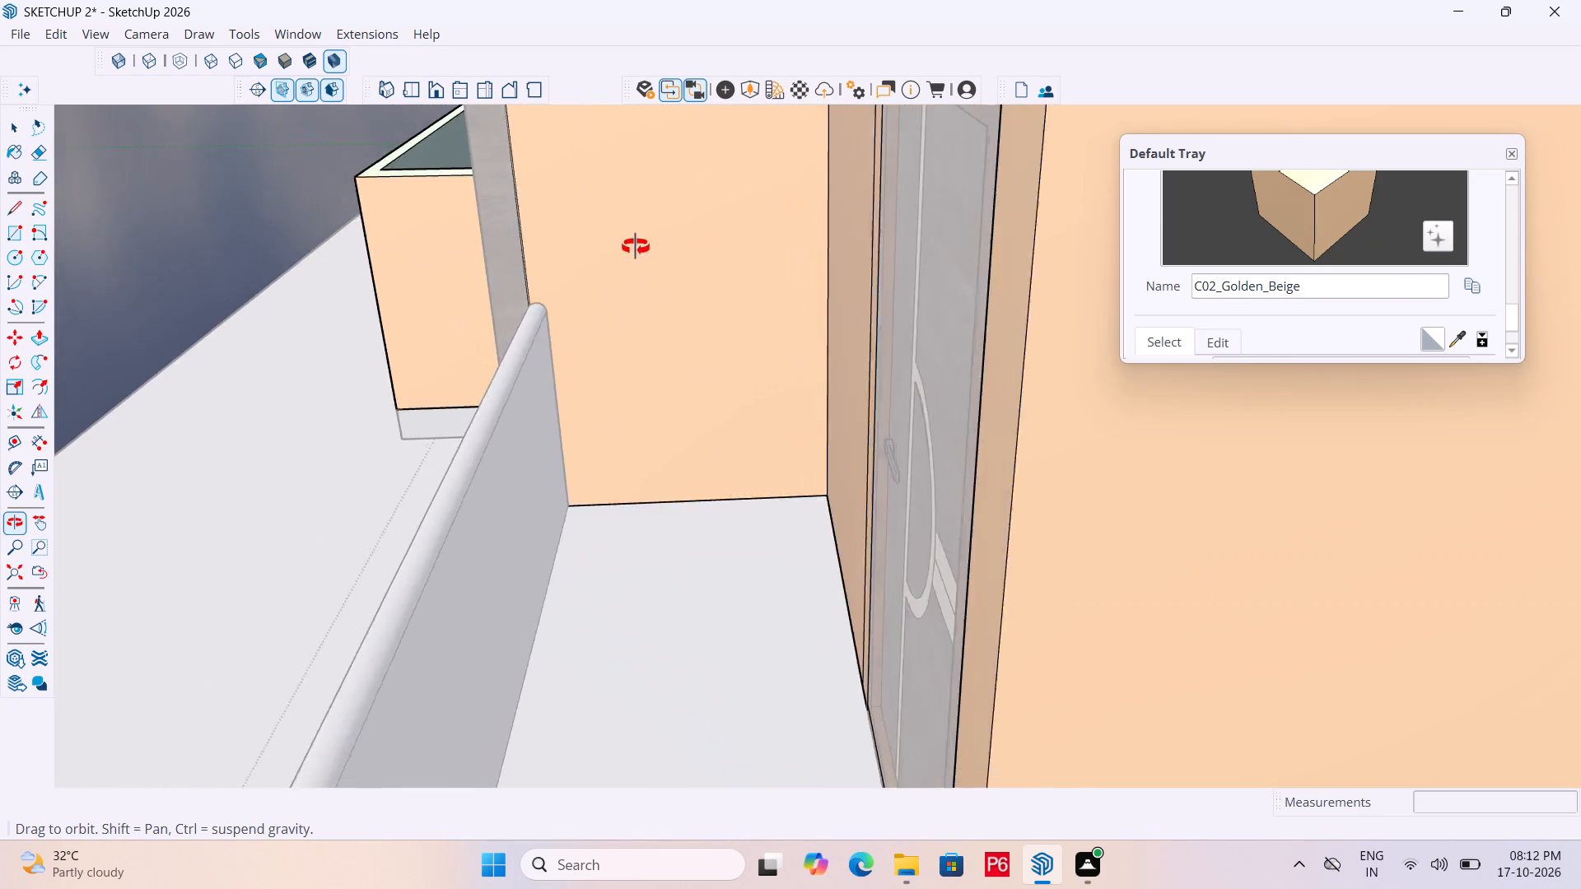
pyautogui.moveTo(636, 247); pyautogui.dragTo(667, 281, button='middle')
pyautogui.click(516, 266)
pyautogui.moveTo(478, 332); pyautogui.dragTo(1512, 405, button='middle')
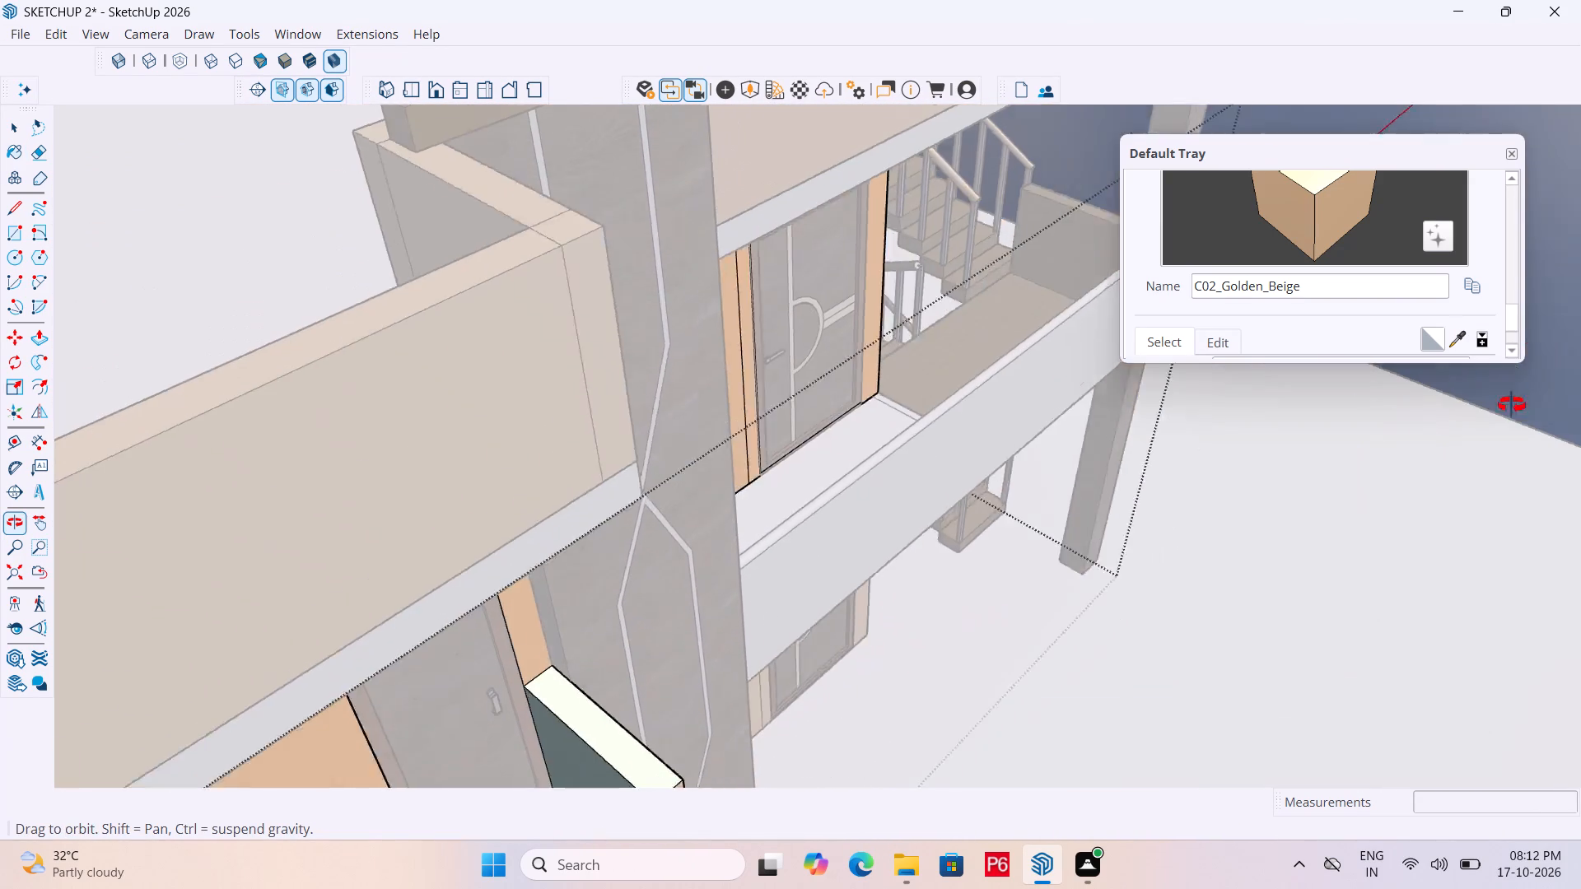
pyautogui.moveTo(1512, 405); pyautogui.dragTo(1513, 405, button='middle')
pyautogui.moveTo(720, 435); pyautogui.dragTo(820, 314, button='middle')
pyautogui.moveTo(727, 649); pyautogui.dragTo(726, 614)
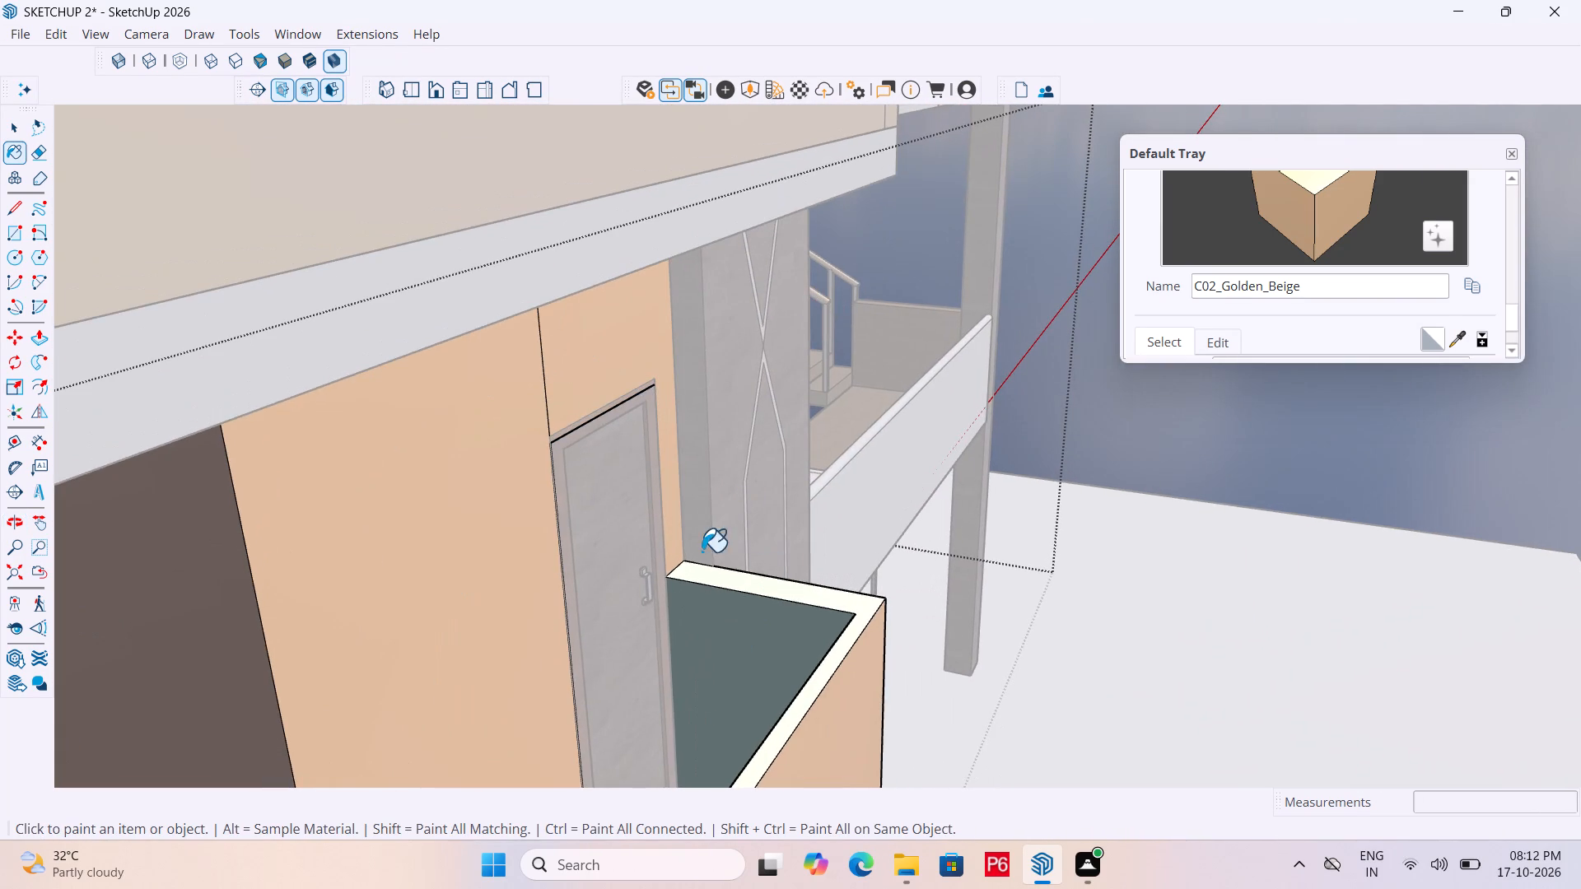
pyautogui.scroll(-17, 659, 403)
# Save the model and exit the nested wall groups to return to the whole building.
pyautogui.hotkey('ctrl', 's')
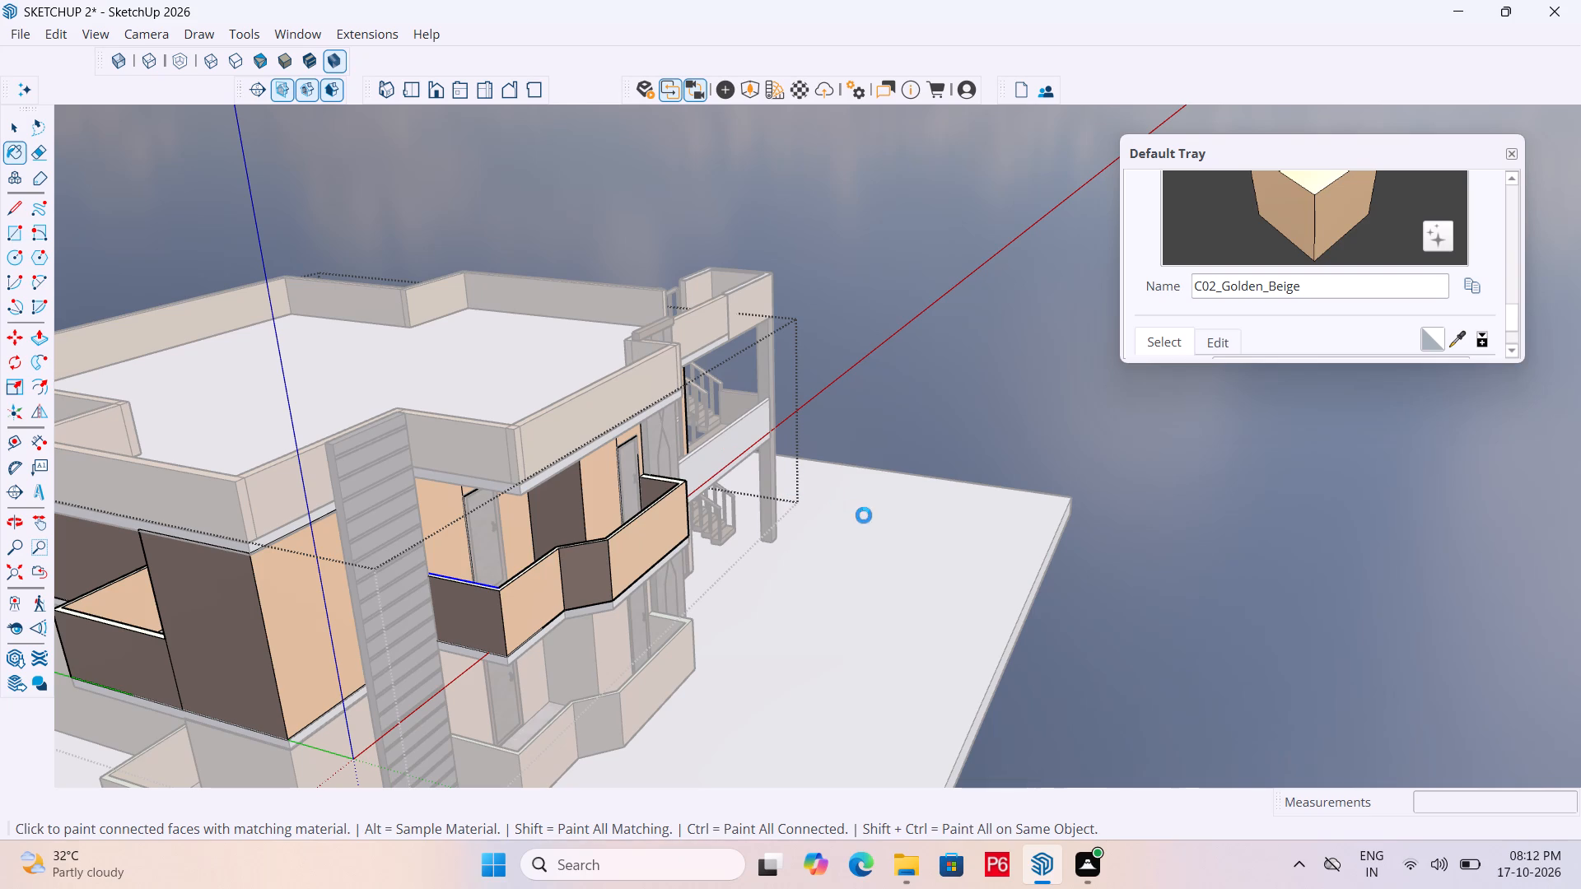
pyautogui.hotkey('ctrl', 's')
pyautogui.keyDown('ctrl'); pyautogui.moveTo(860, 515); pyautogui.dragTo(531, 503, button='middle'); pyautogui.keyUp('ctrl')
pyautogui.moveTo(823, 493); pyautogui.dragTo(567, 482, button='middle')
pyautogui.scroll(-1, 700, 354)
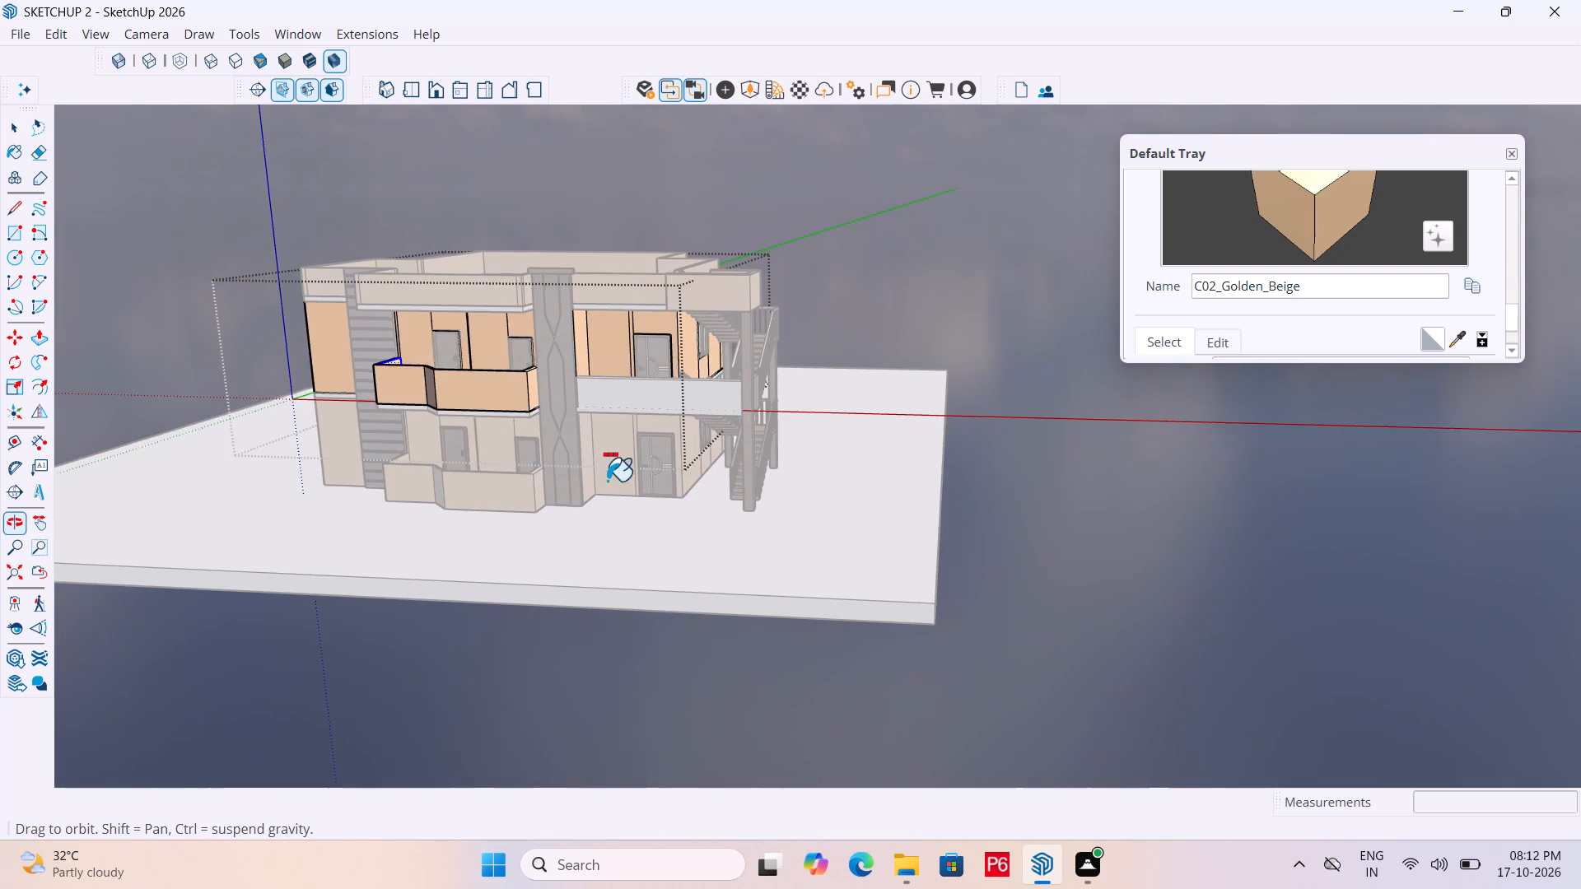
pyautogui.press('space')
pyautogui.click(892, 317)
pyautogui.doubleClick(935, 285)
# Open the slab and parapet group between the two storeys and select the front parapet's outer face.
pyautogui.moveTo(687, 335); pyautogui.dragTo(503, 368, button='middle')
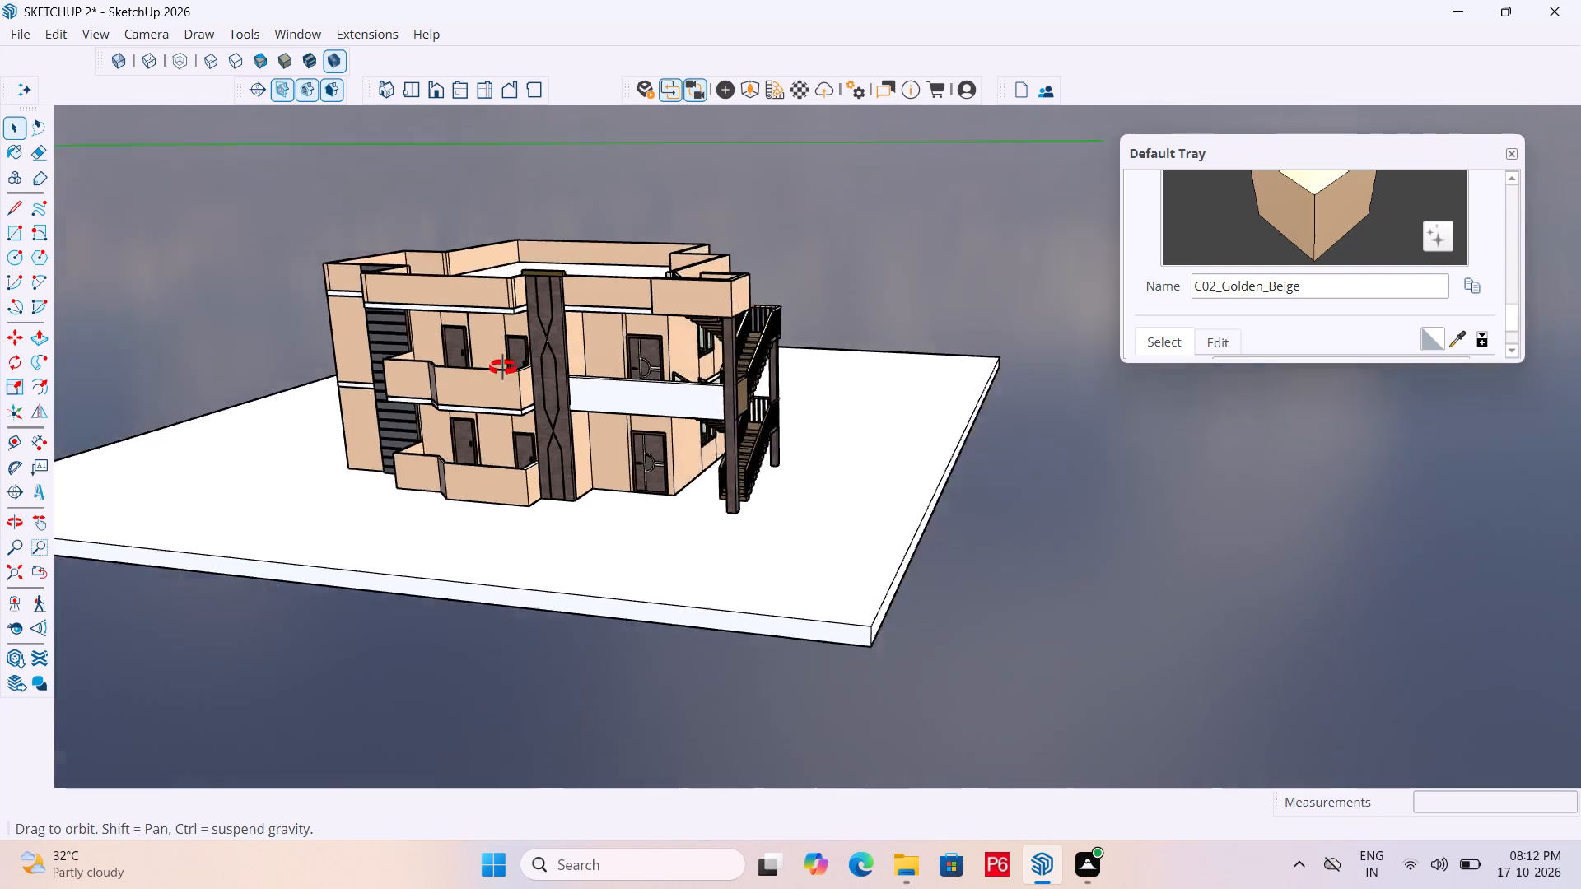
pyautogui.moveTo(503, 368); pyautogui.dragTo(539, 405, button='middle')
pyautogui.scroll(10, 538, 405)
pyautogui.click(787, 398)
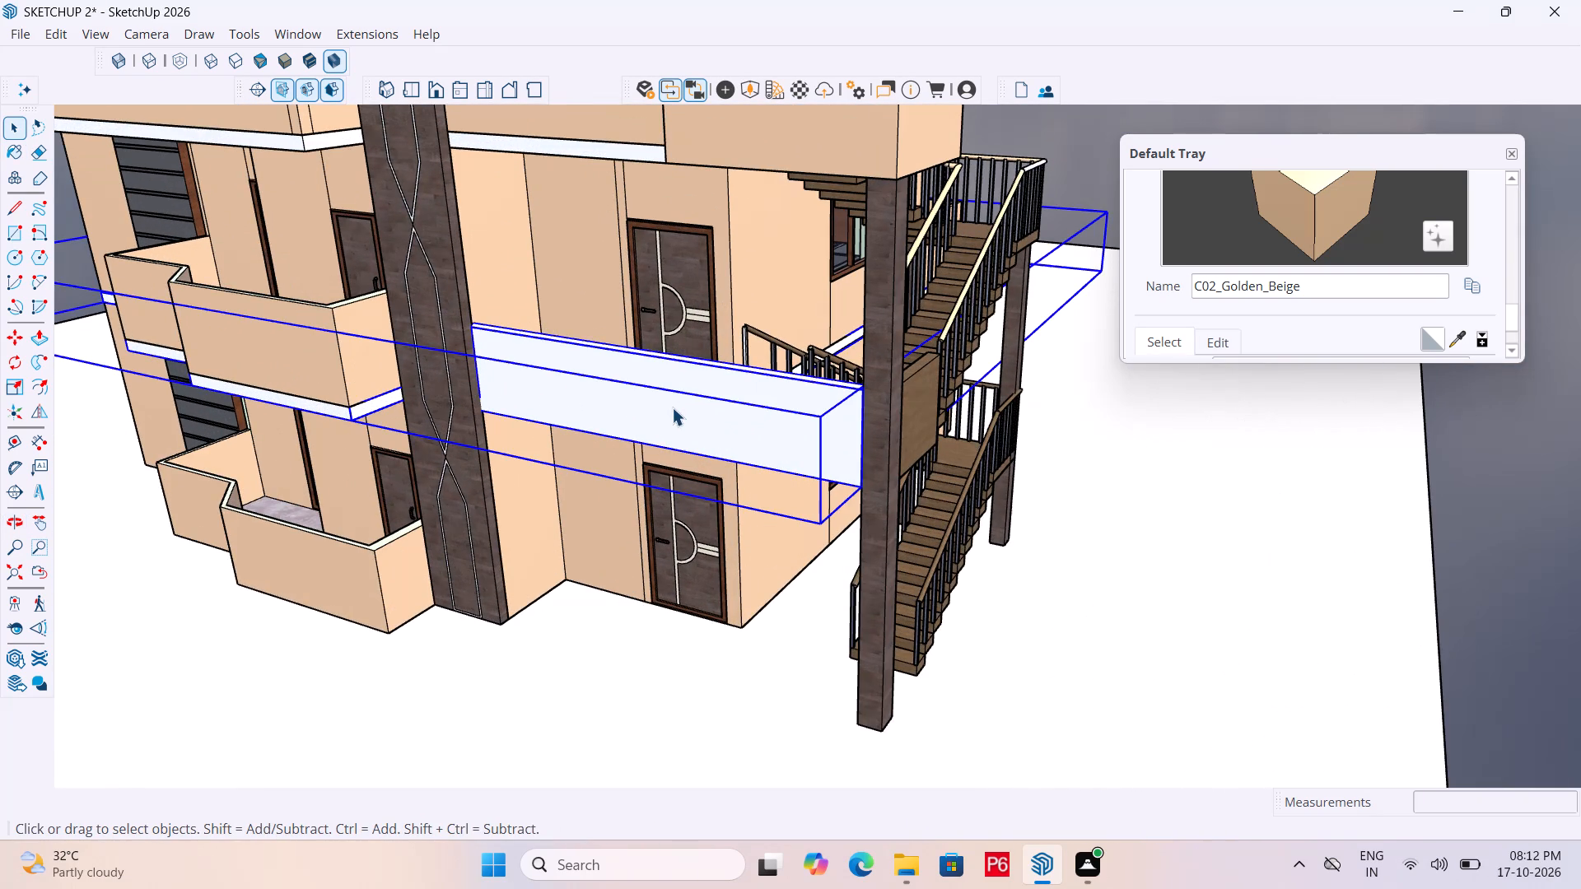
pyautogui.doubleClick(687, 407)
pyautogui.scroll(4, 819, 428)
pyautogui.doubleClick(748, 399)
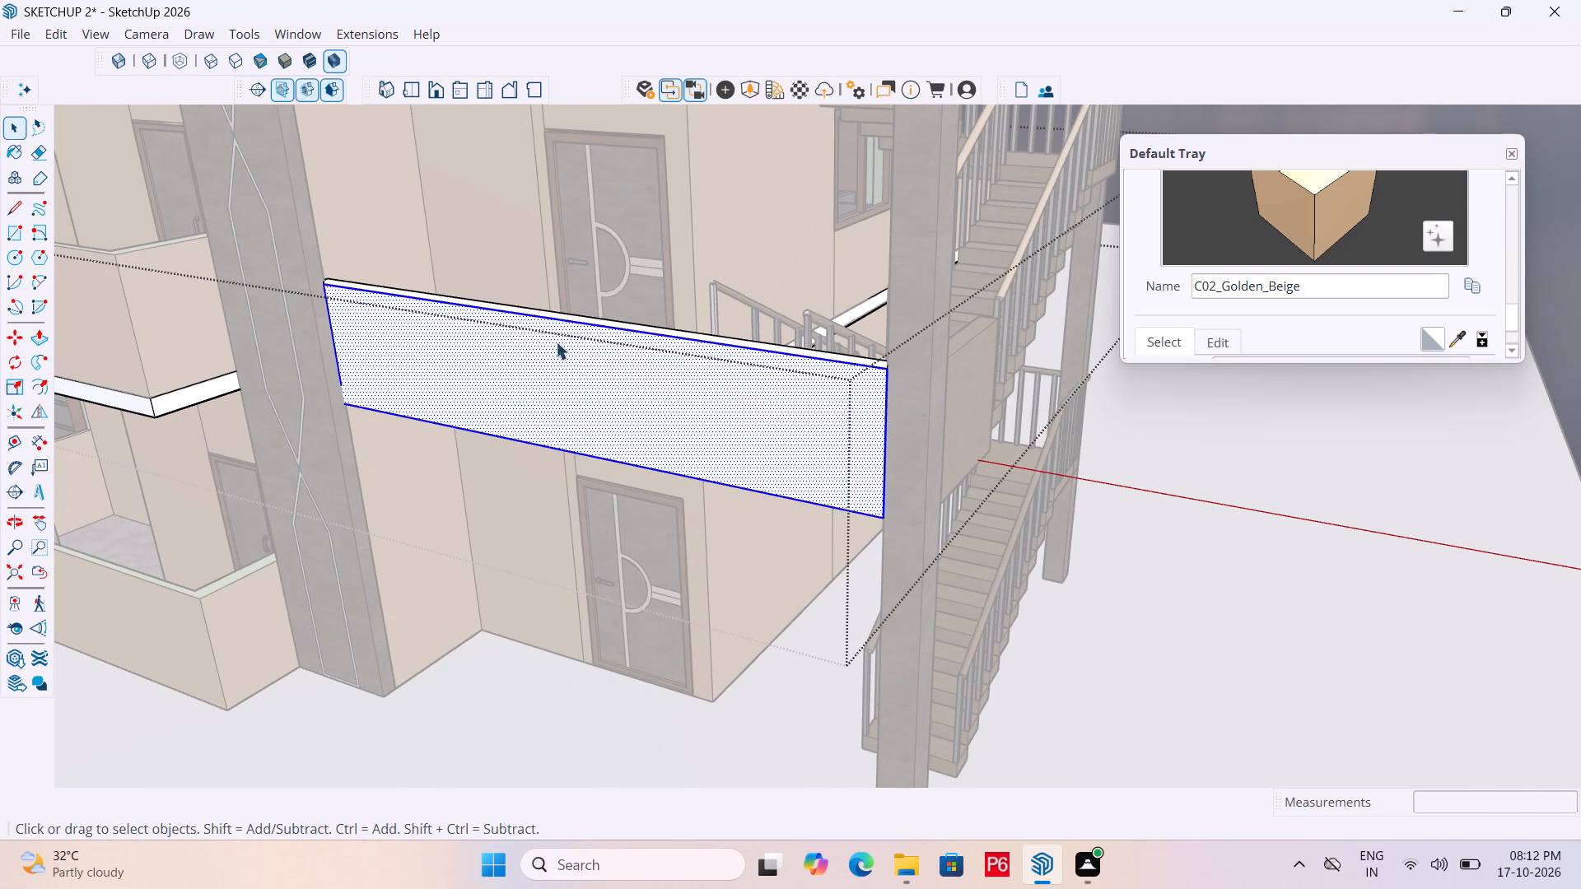
pyautogui.moveTo(660, 347); pyautogui.dragTo(609, 360, button='middle')
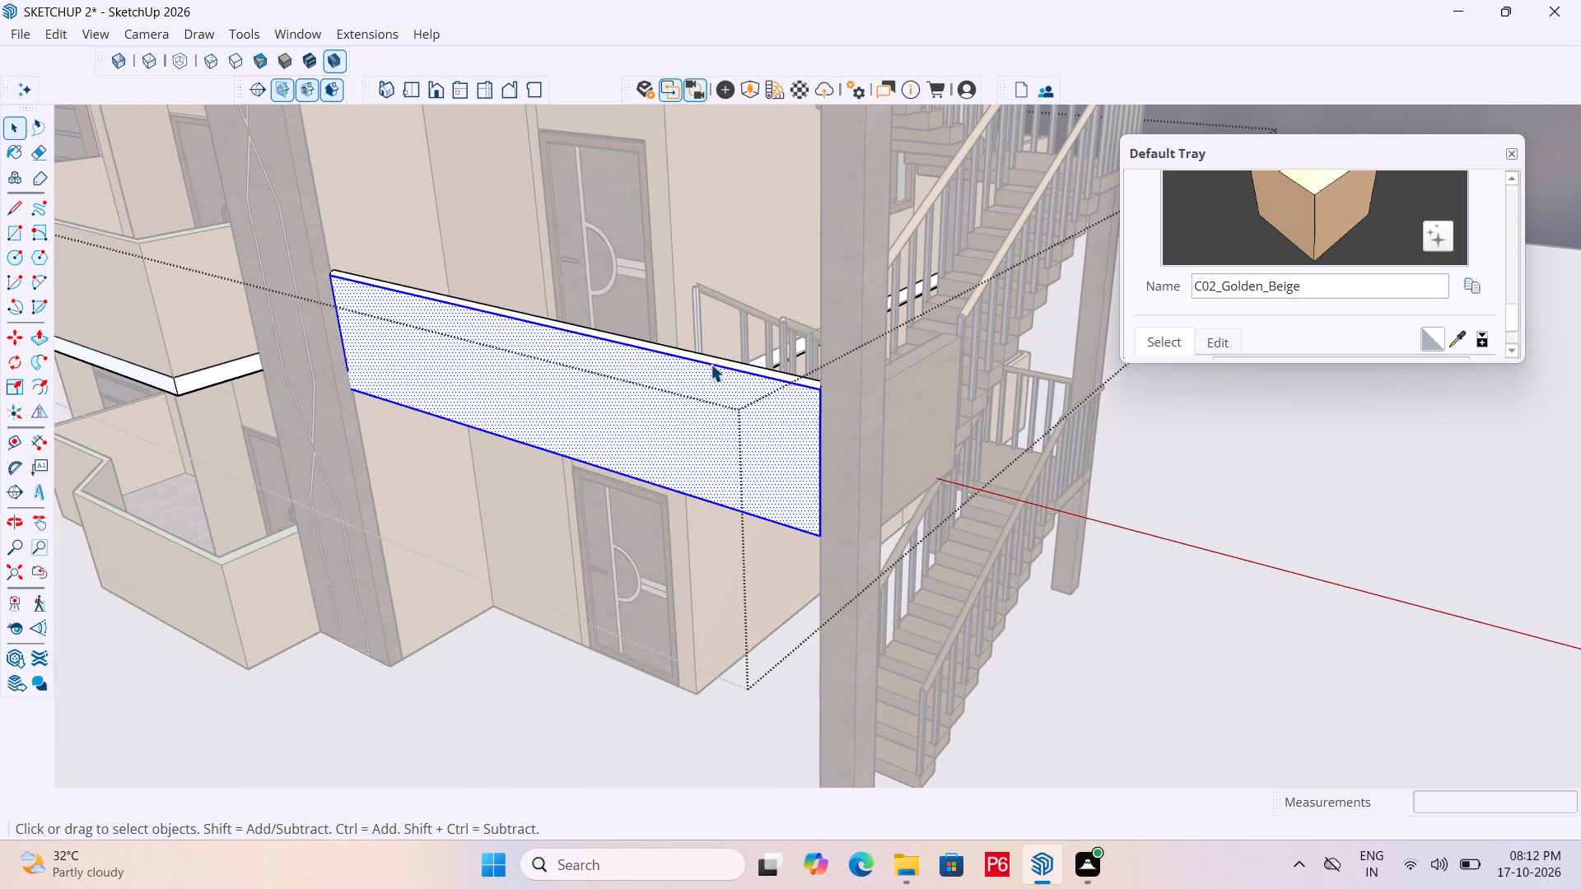
pyautogui.scroll(-3, 1276, 276)
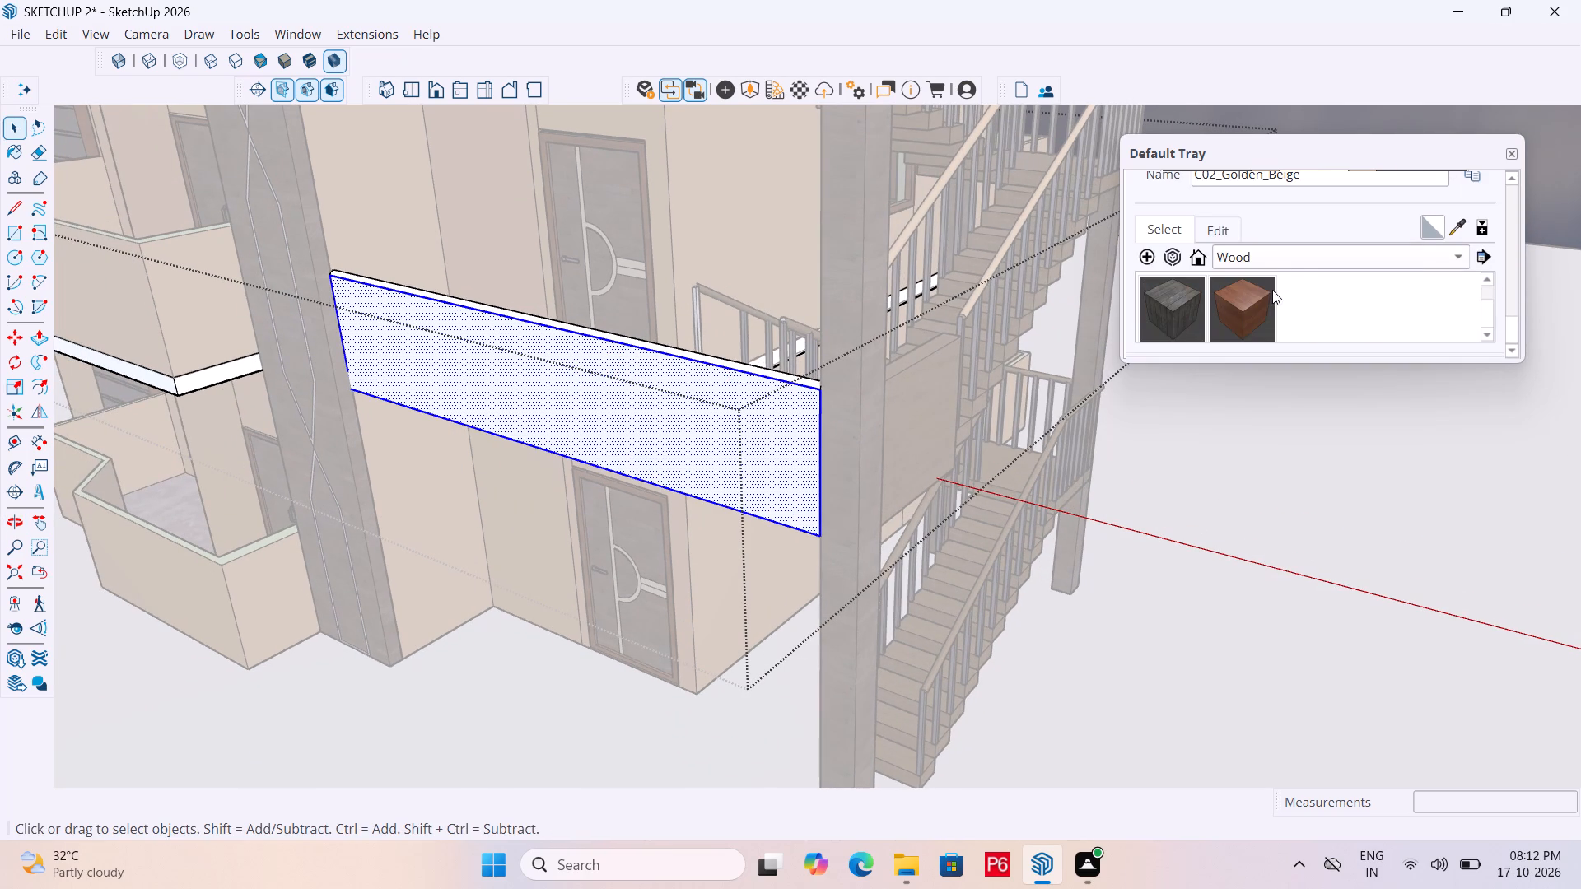
pyautogui.click(1304, 262)
# Select the slab's underside face below the front parapet, beside the stair landing.
pyautogui.moveTo(733, 485); pyautogui.dragTo(765, 337, button='middle')
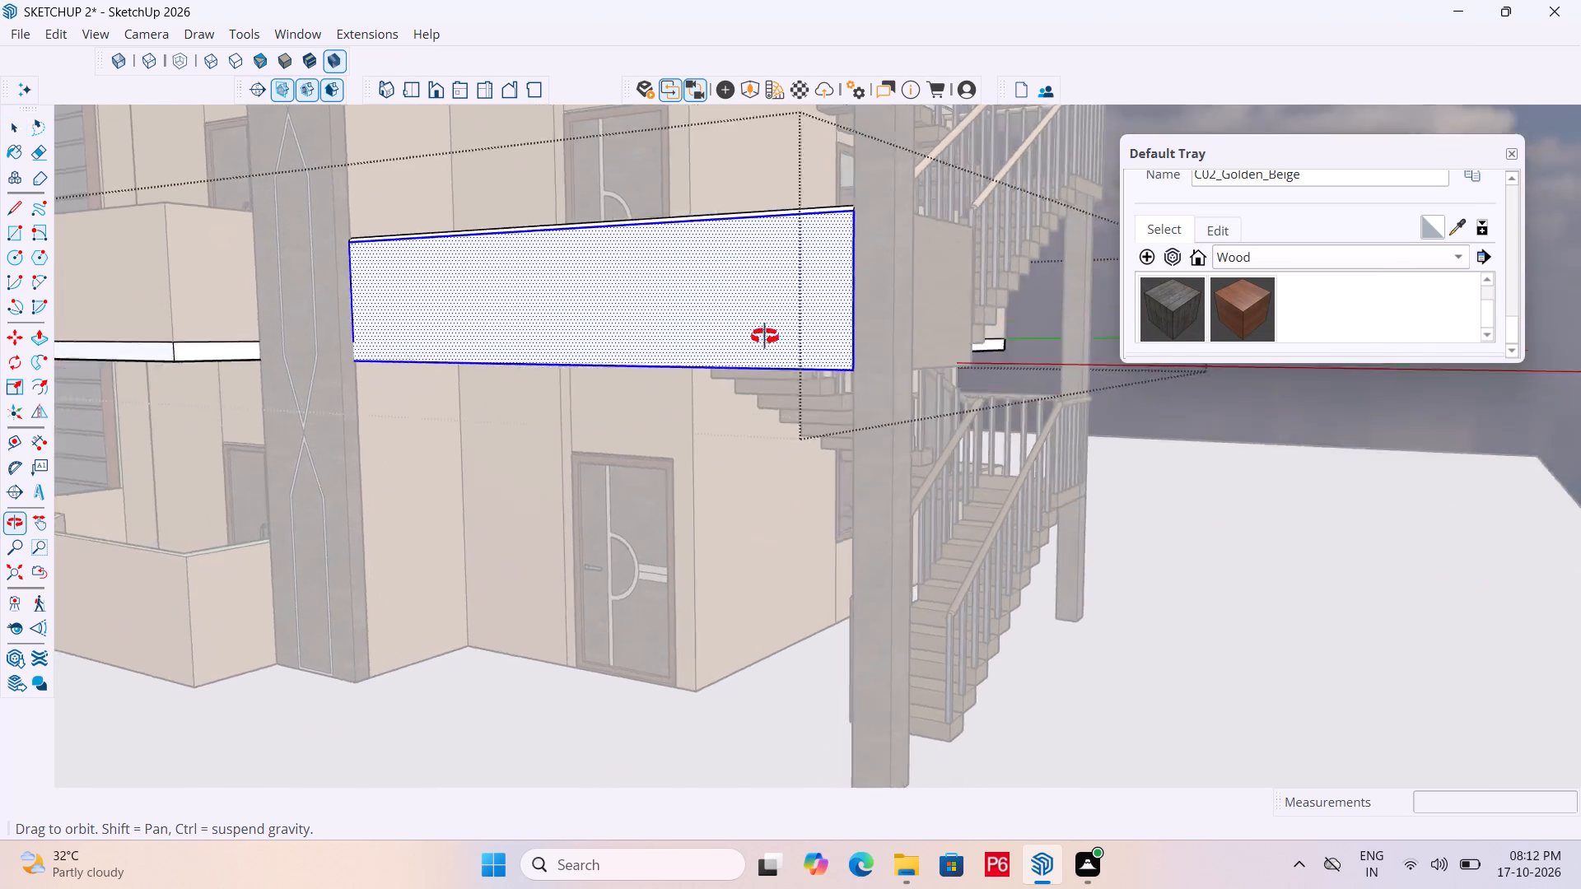
pyautogui.moveTo(765, 337); pyautogui.dragTo(832, 243, button='middle')
pyautogui.scroll(4, 930, 288)
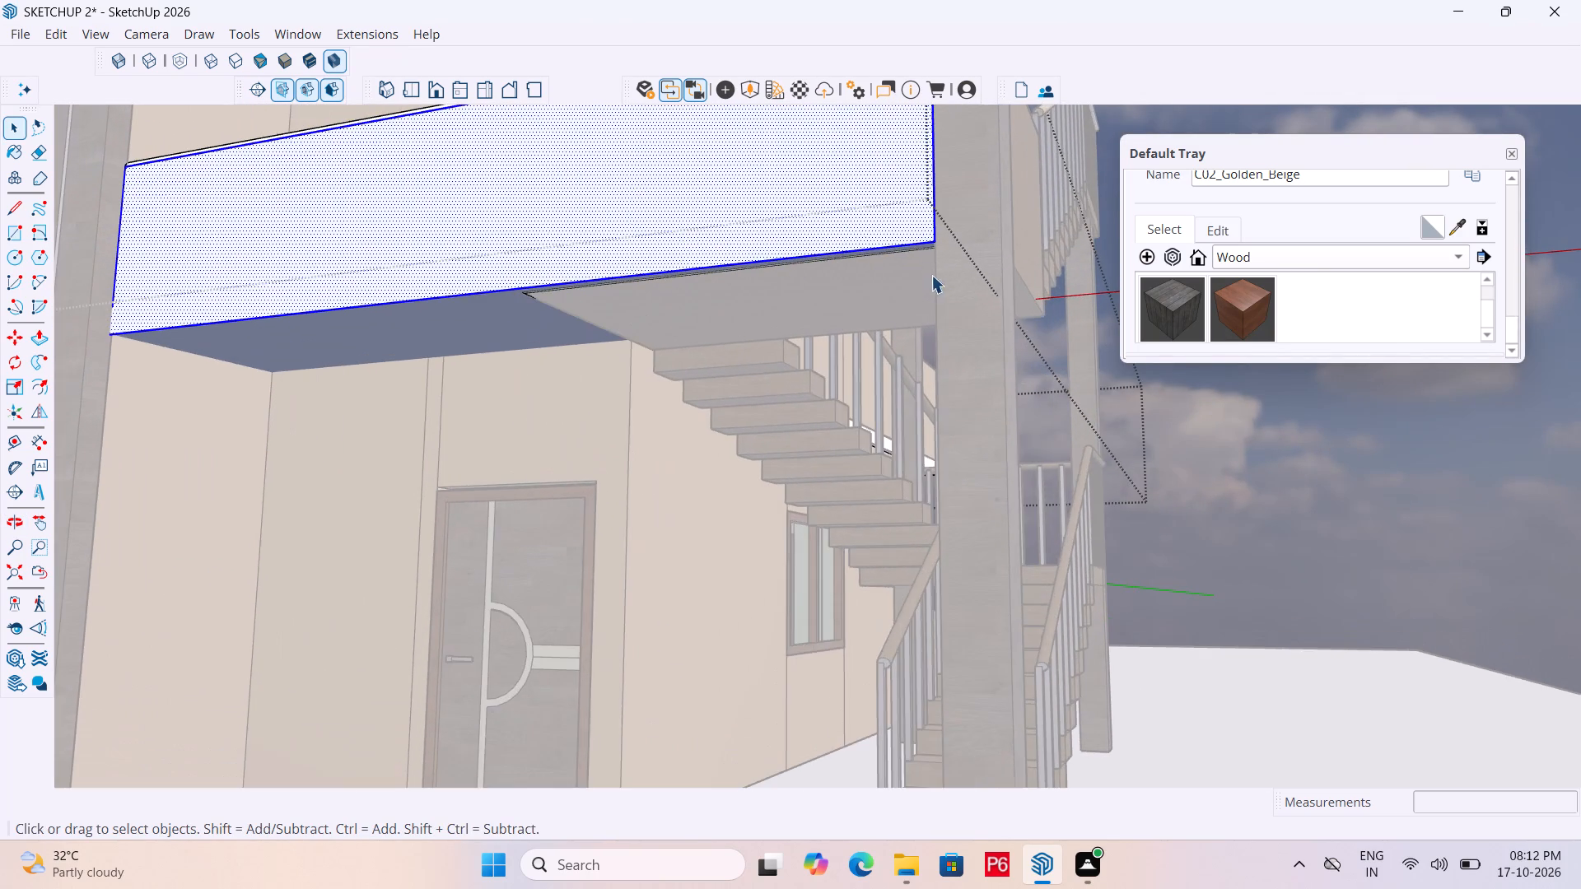
pyautogui.press('space')
pyautogui.scroll(9, 909, 254)
pyautogui.doubleClick(935, 241)
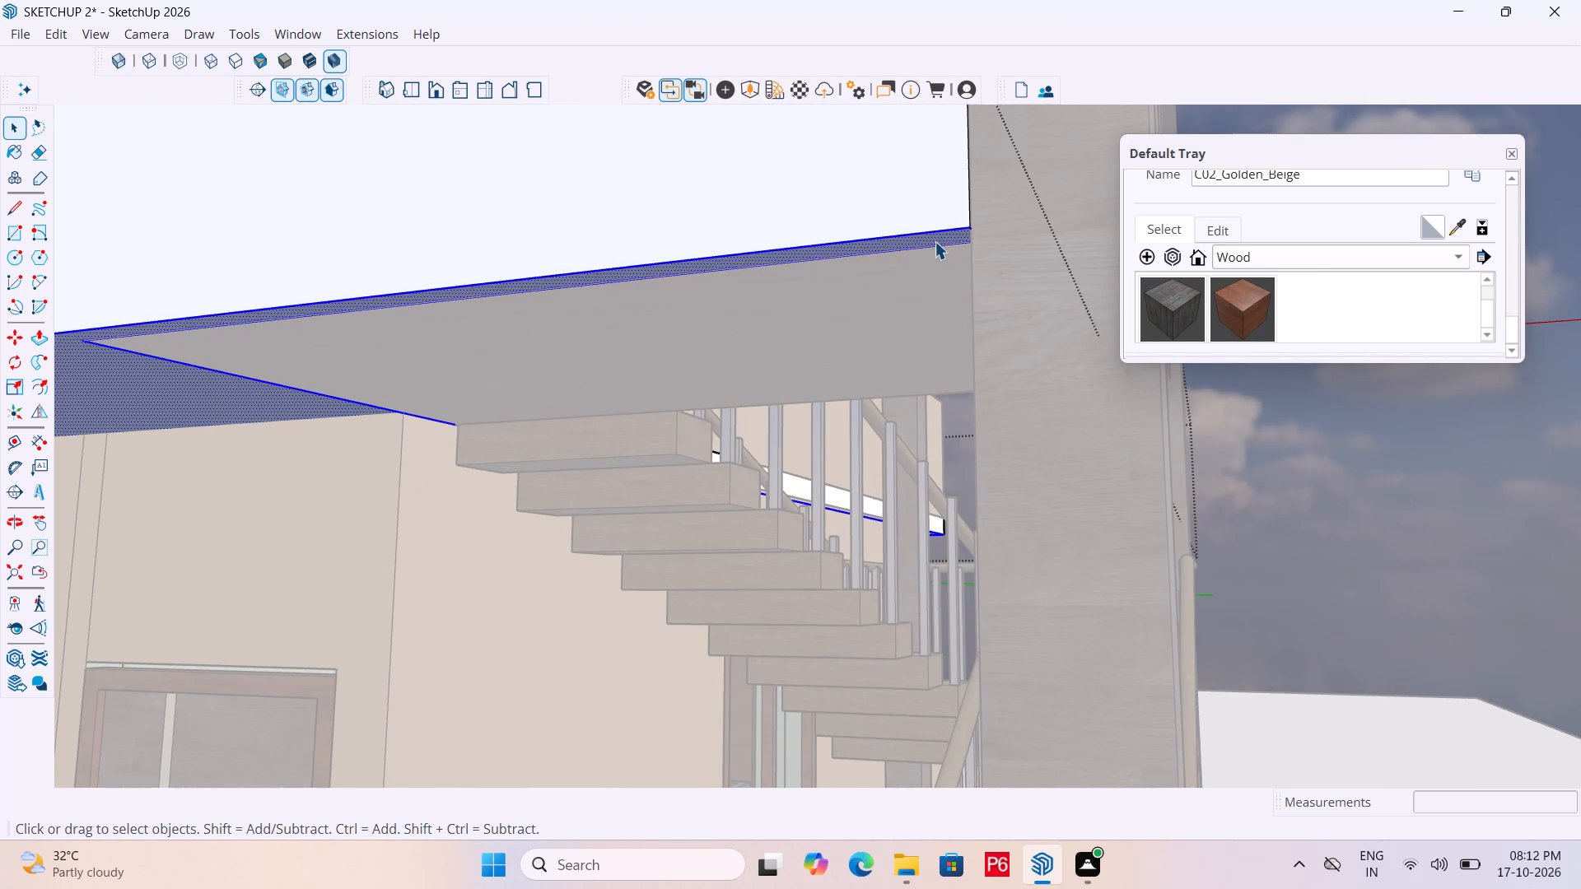
pyautogui.moveTo(901, 233); pyautogui.dragTo(936, 222, button='middle')
pyautogui.scroll(-3, 831, 305)
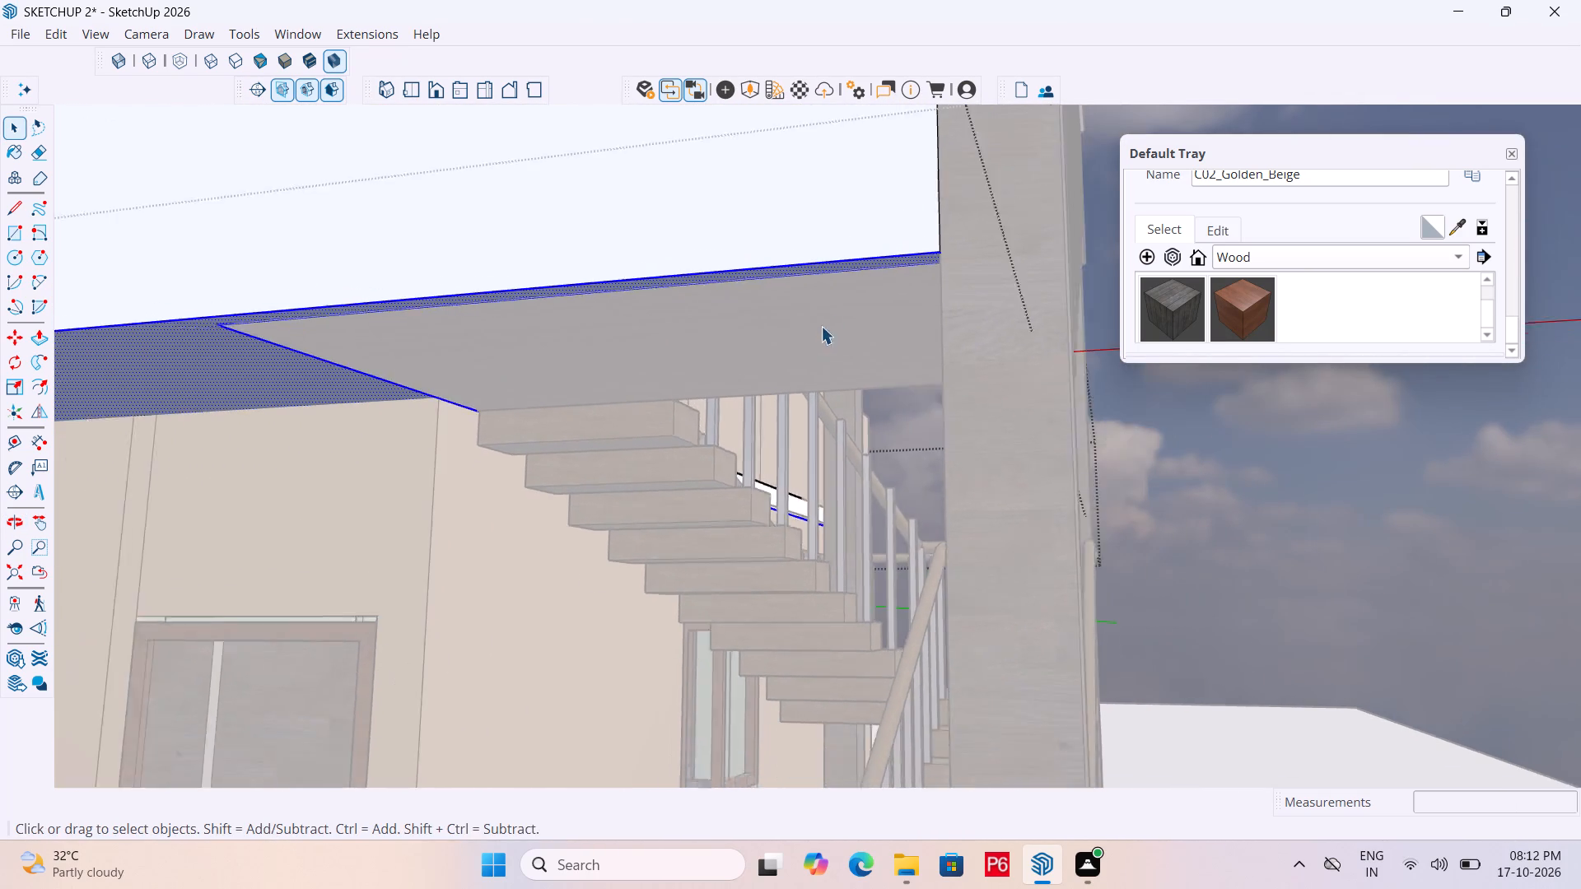
pyautogui.scroll(-2, 821, 326)
pyautogui.moveTo(693, 324); pyautogui.dragTo(425, 289, button='middle')
# Draw a line about 9' 9" long across the slab's underside, from the stair landing's corner parallel to the front edge.
pyautogui.press('l')
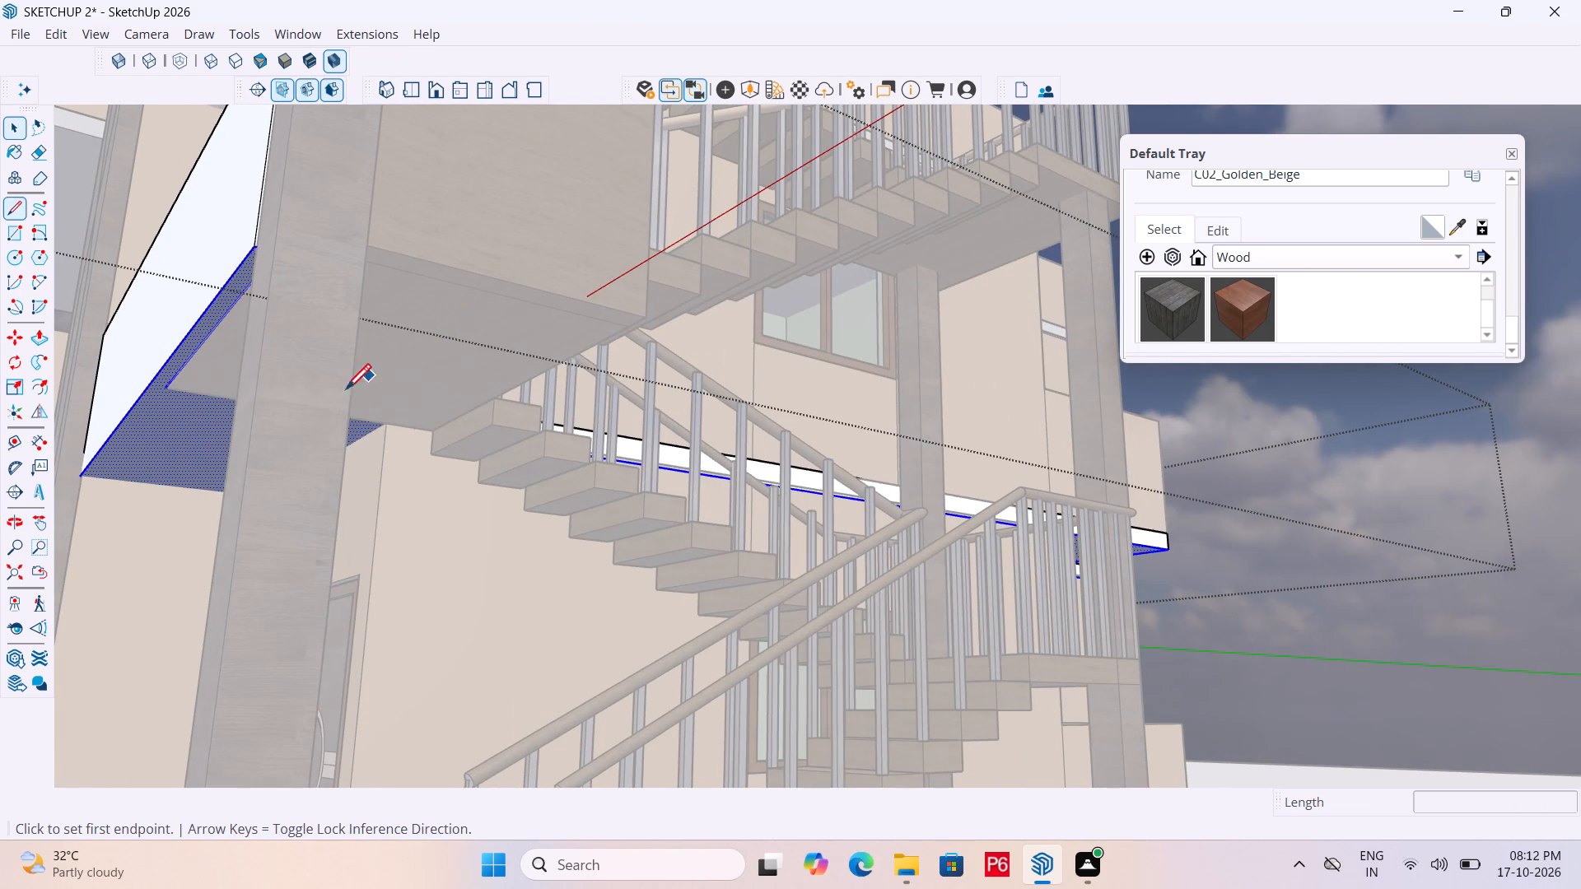
pyautogui.scroll(5, 105, 416)
pyautogui.click(191, 379)
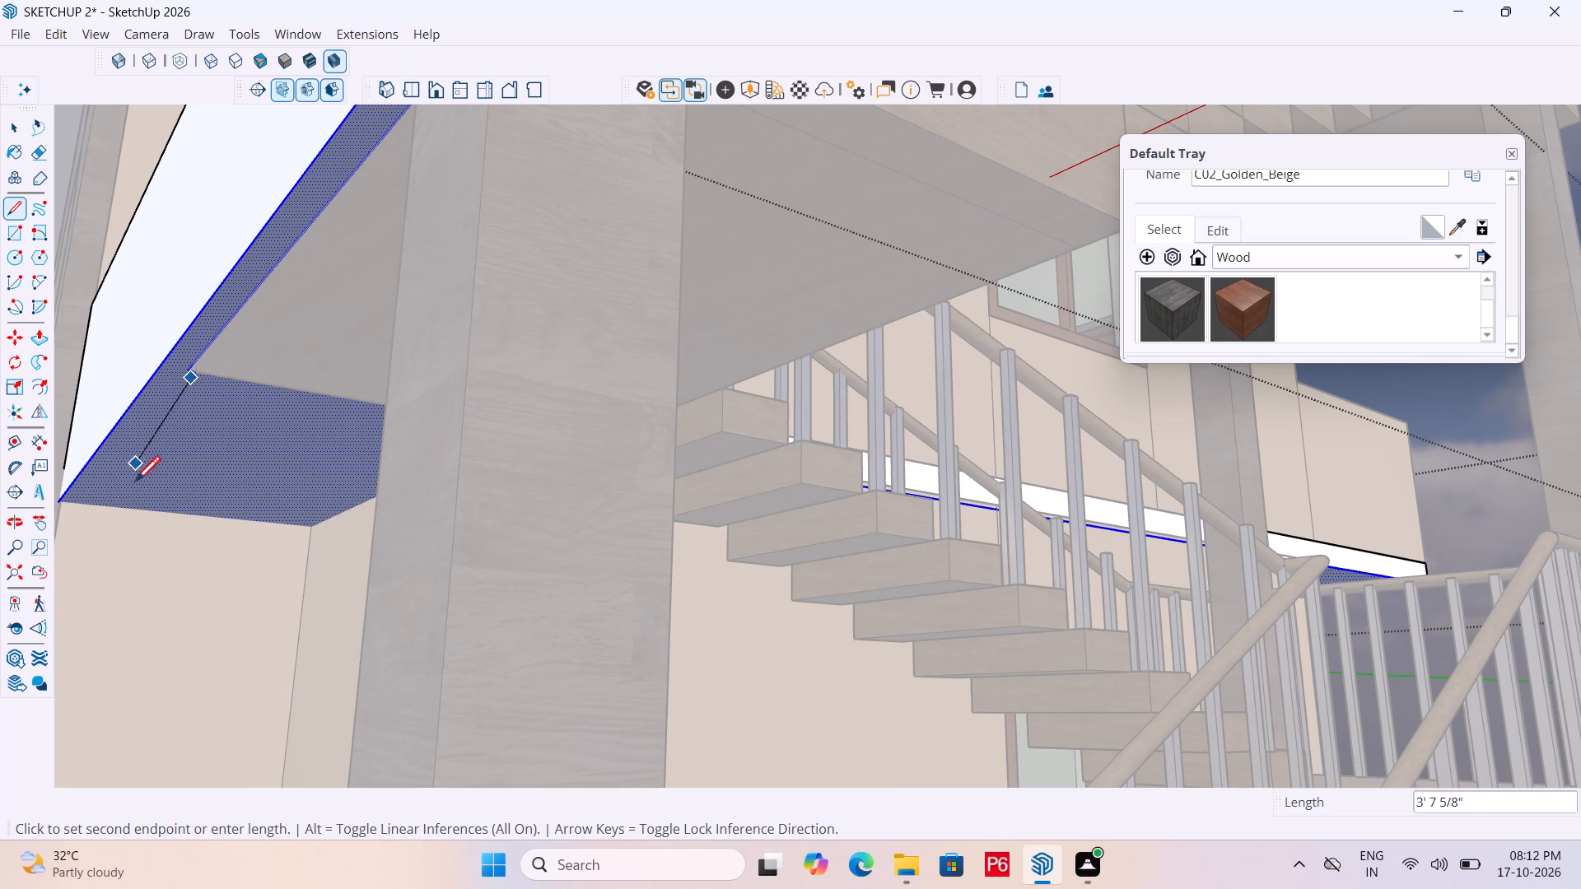
pyautogui.press('Escape')
pyautogui.scroll(-3, 529, 384)
pyautogui.scroll(4, 119, 498)
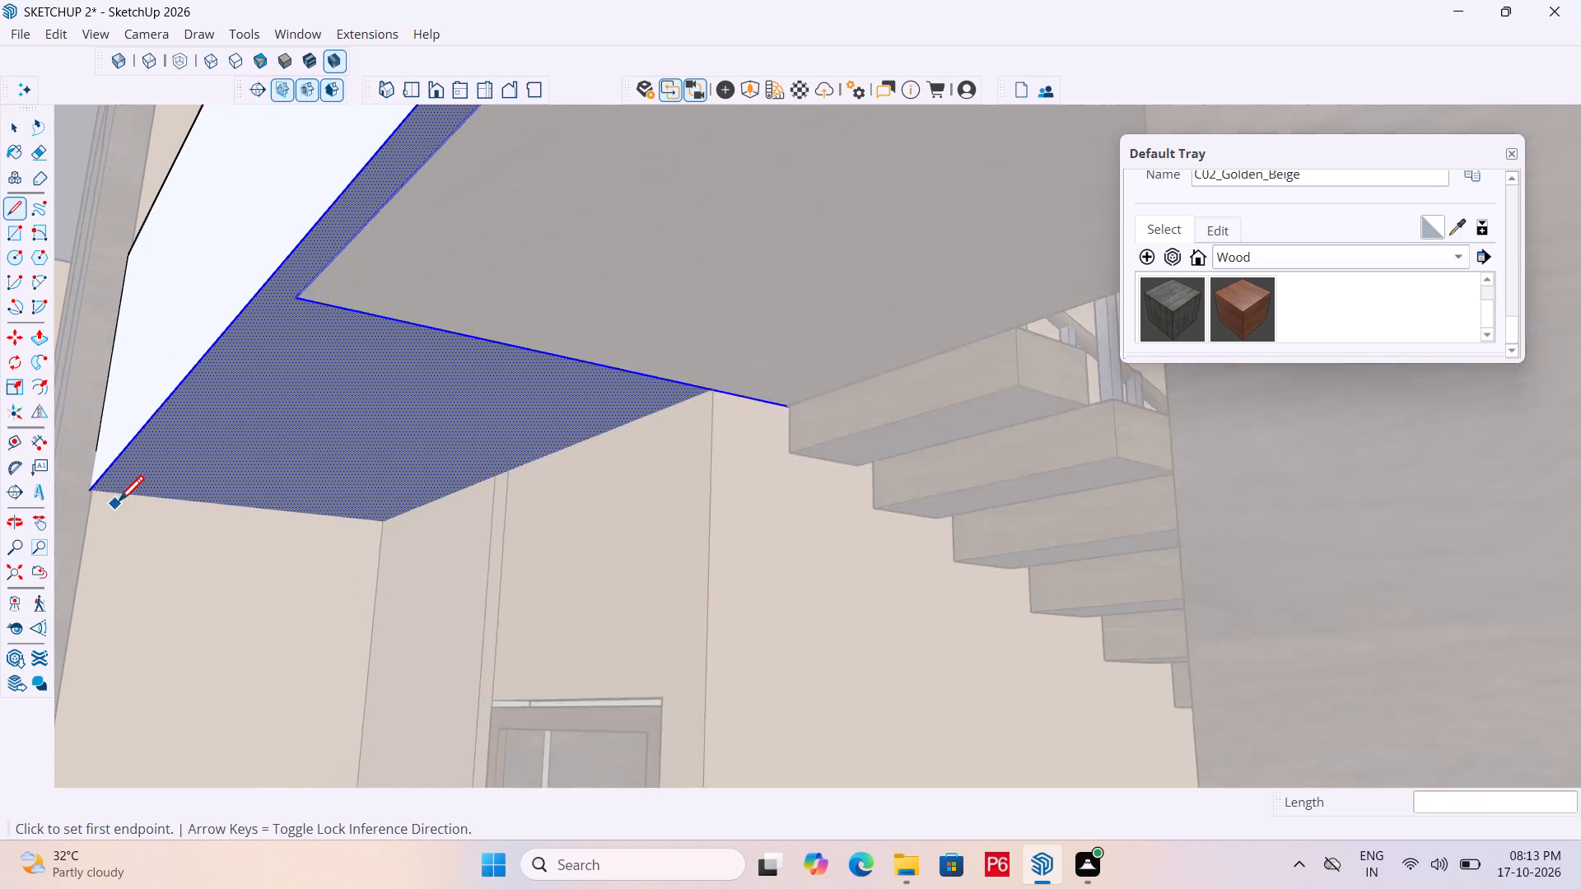
pyautogui.scroll(2, 119, 504)
pyautogui.click(413, 168)
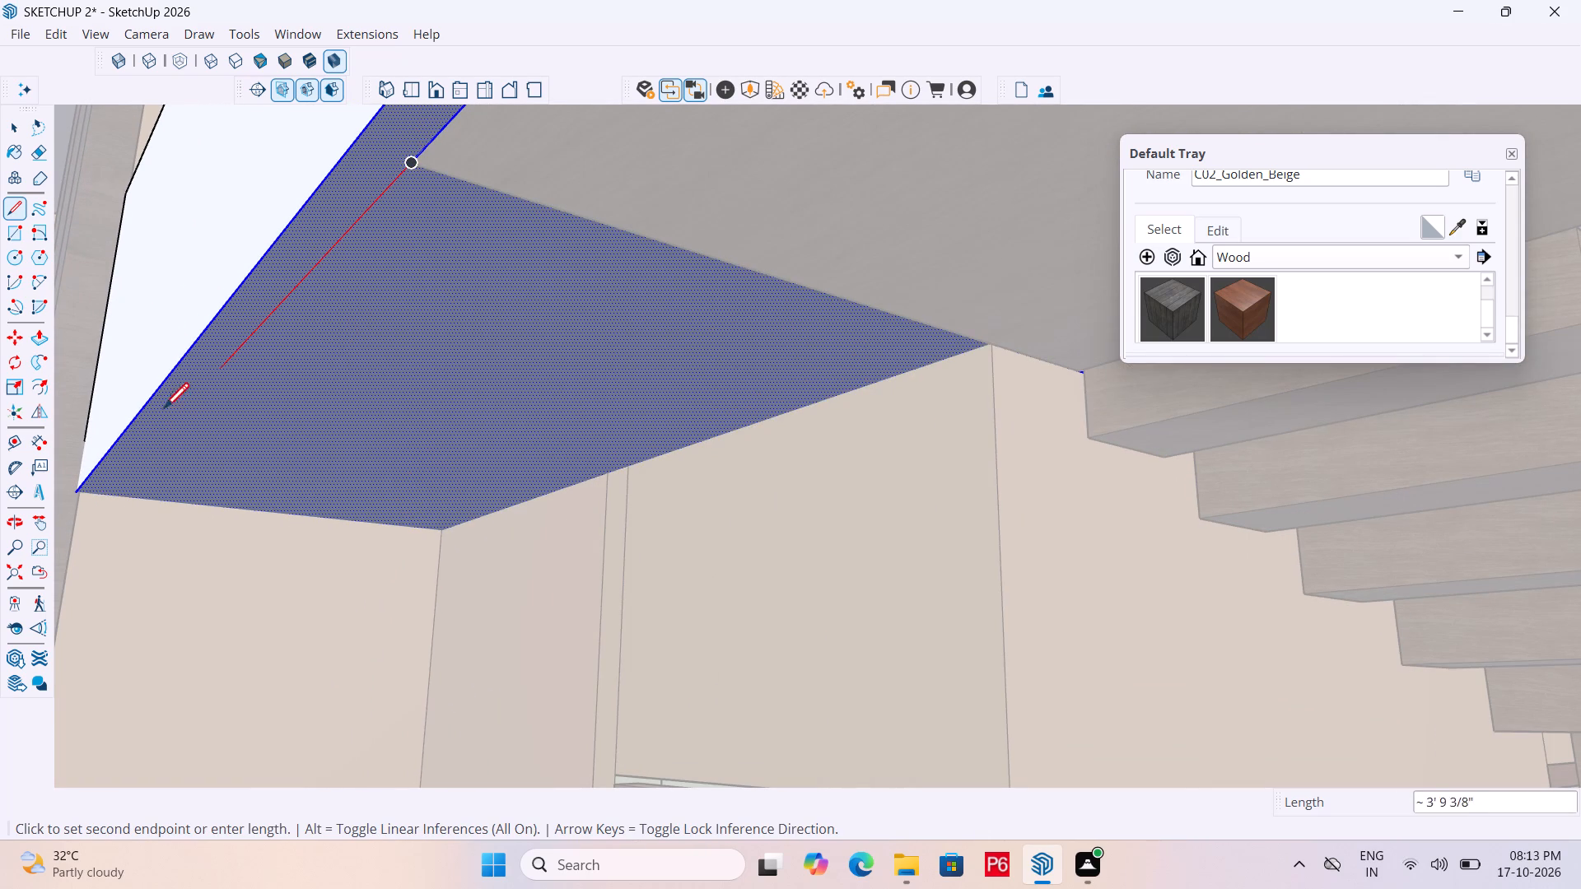
pyautogui.click(104, 497)
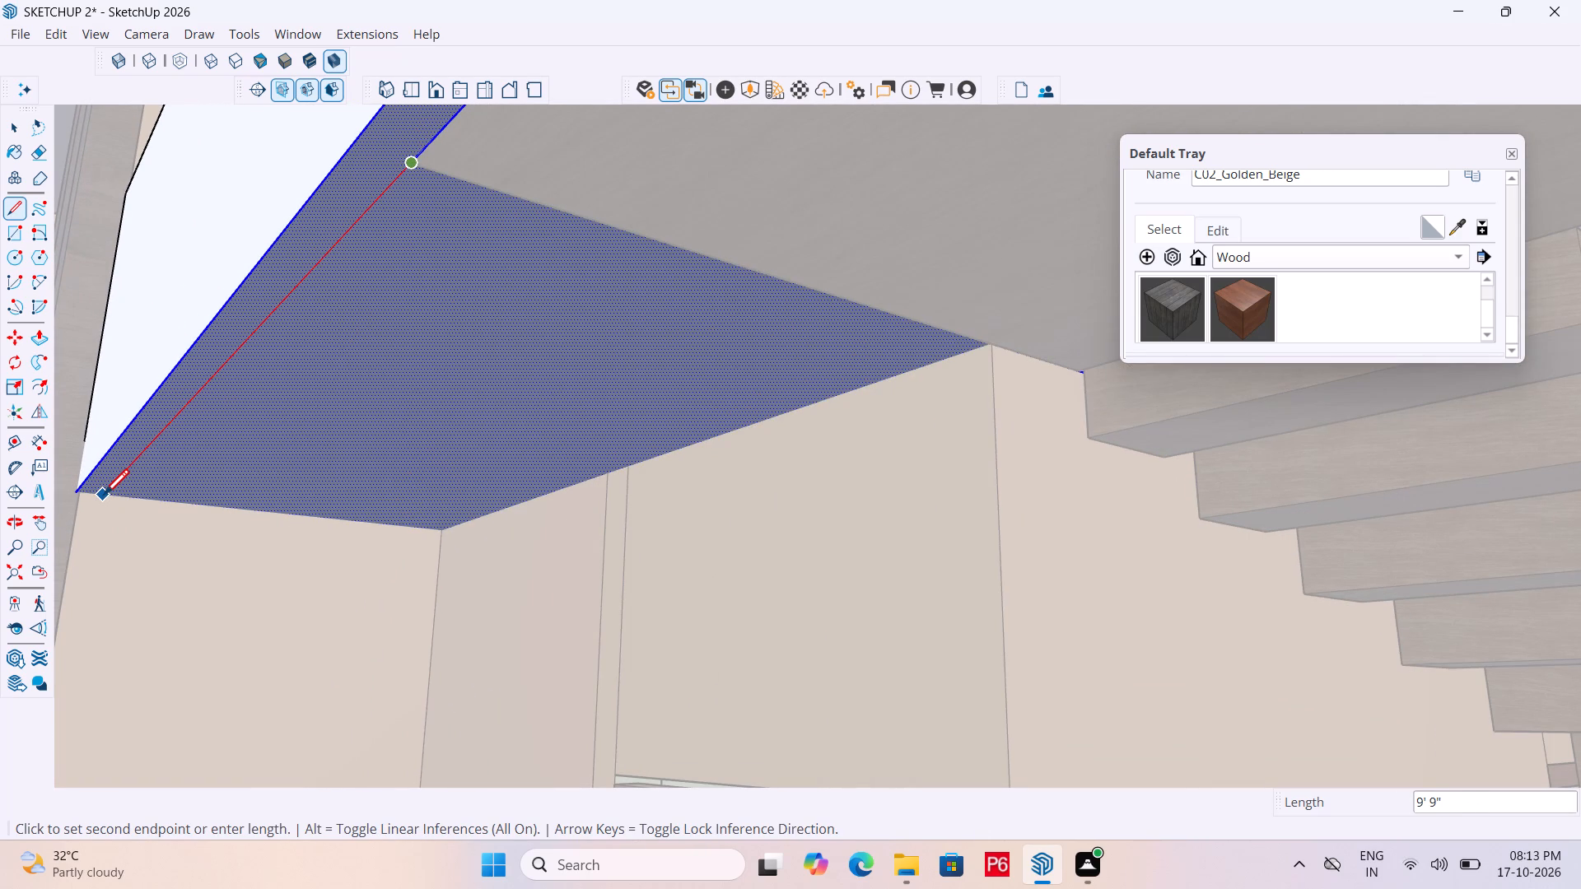
pyautogui.press('space')
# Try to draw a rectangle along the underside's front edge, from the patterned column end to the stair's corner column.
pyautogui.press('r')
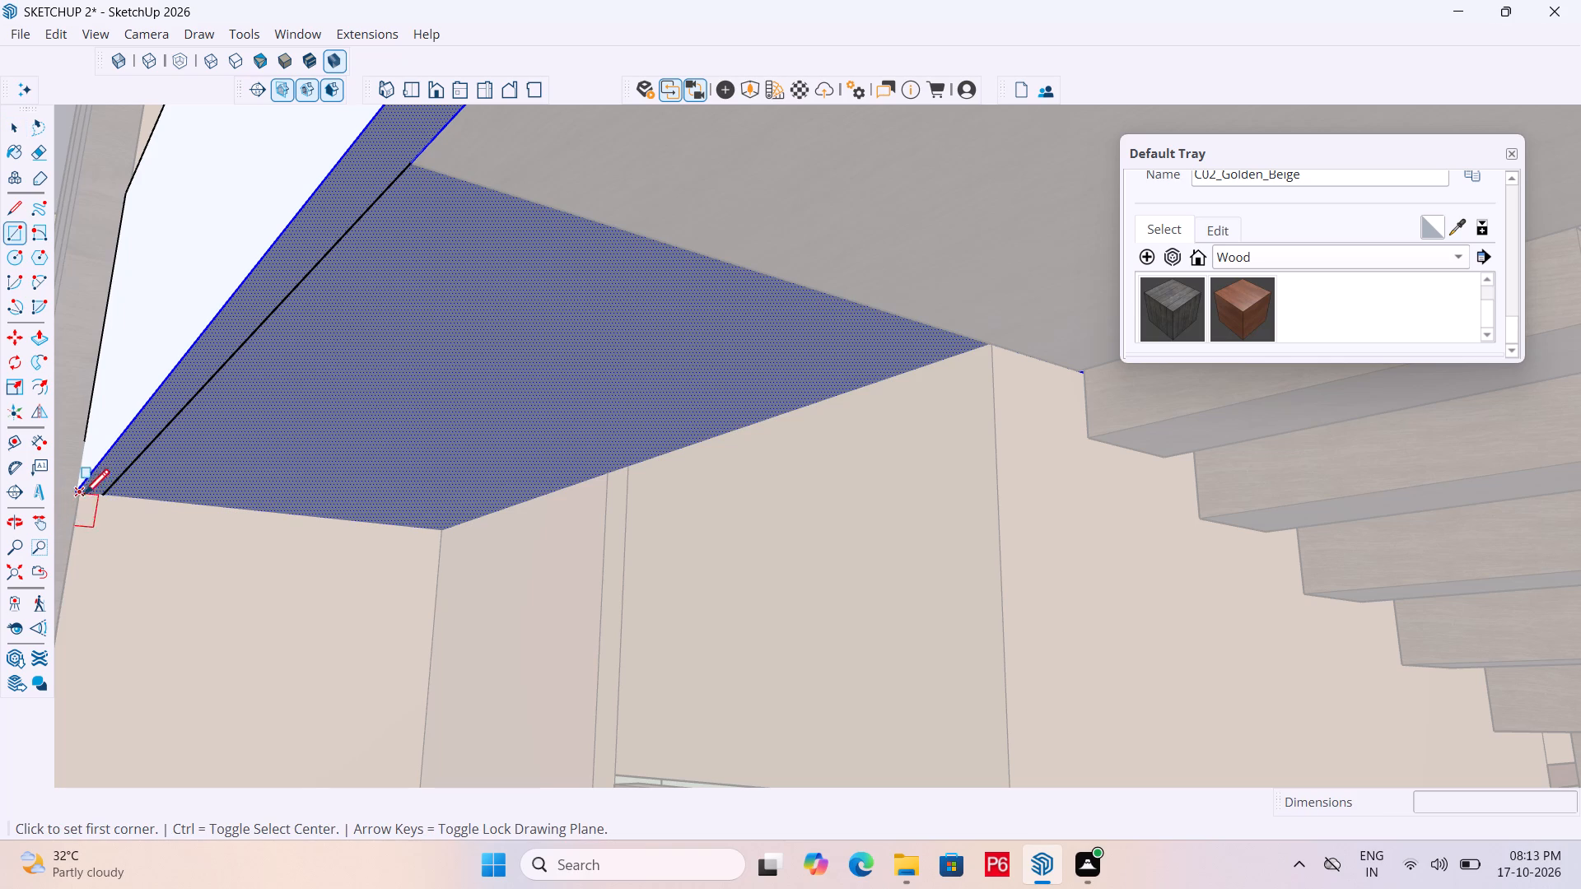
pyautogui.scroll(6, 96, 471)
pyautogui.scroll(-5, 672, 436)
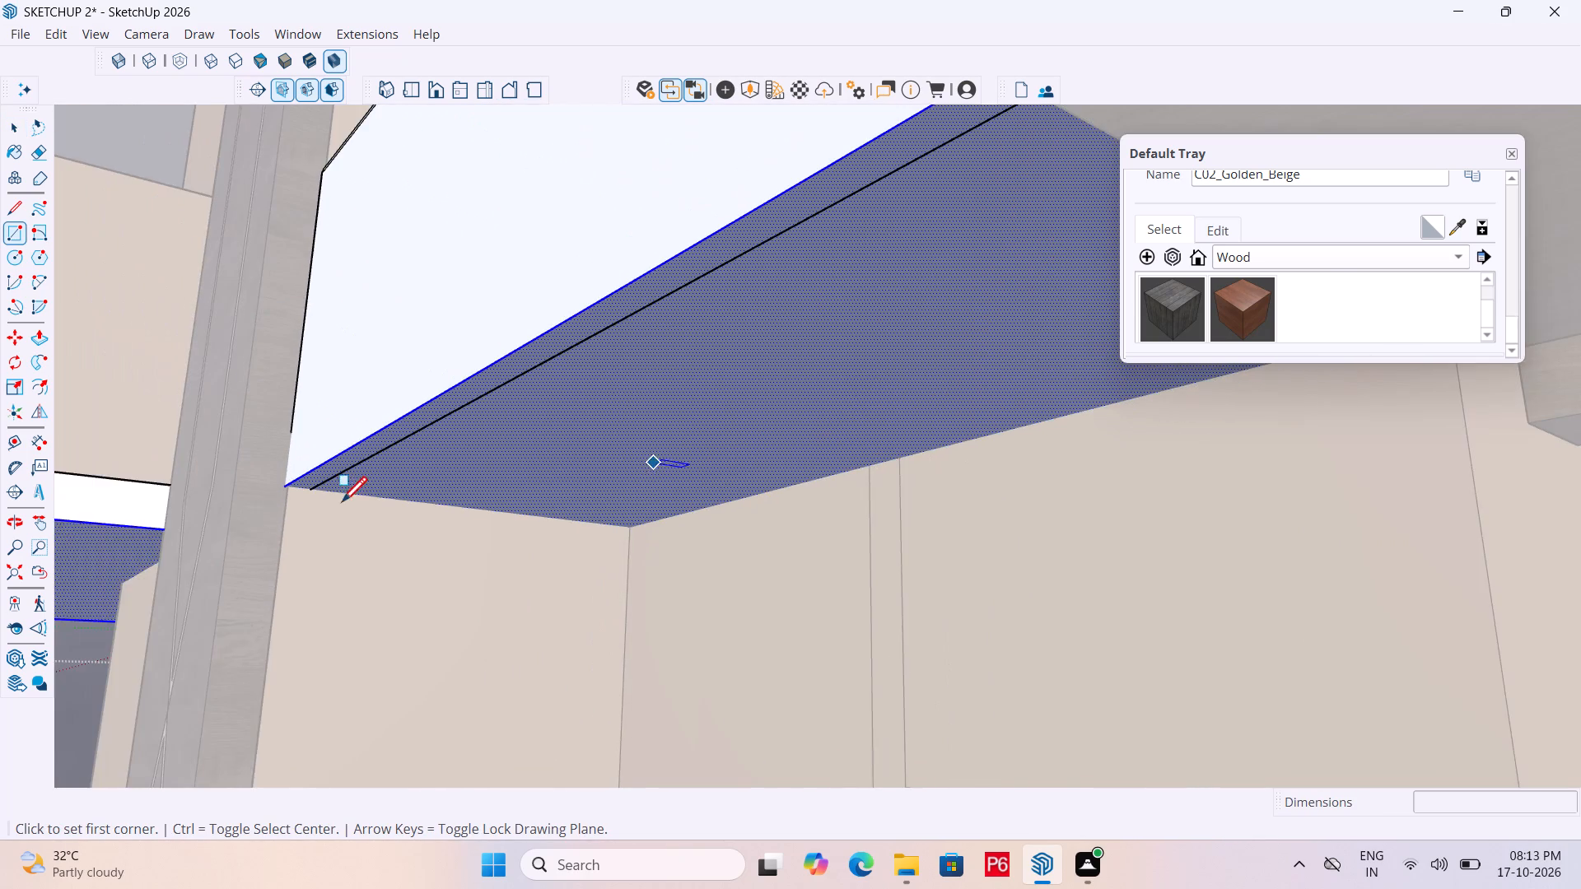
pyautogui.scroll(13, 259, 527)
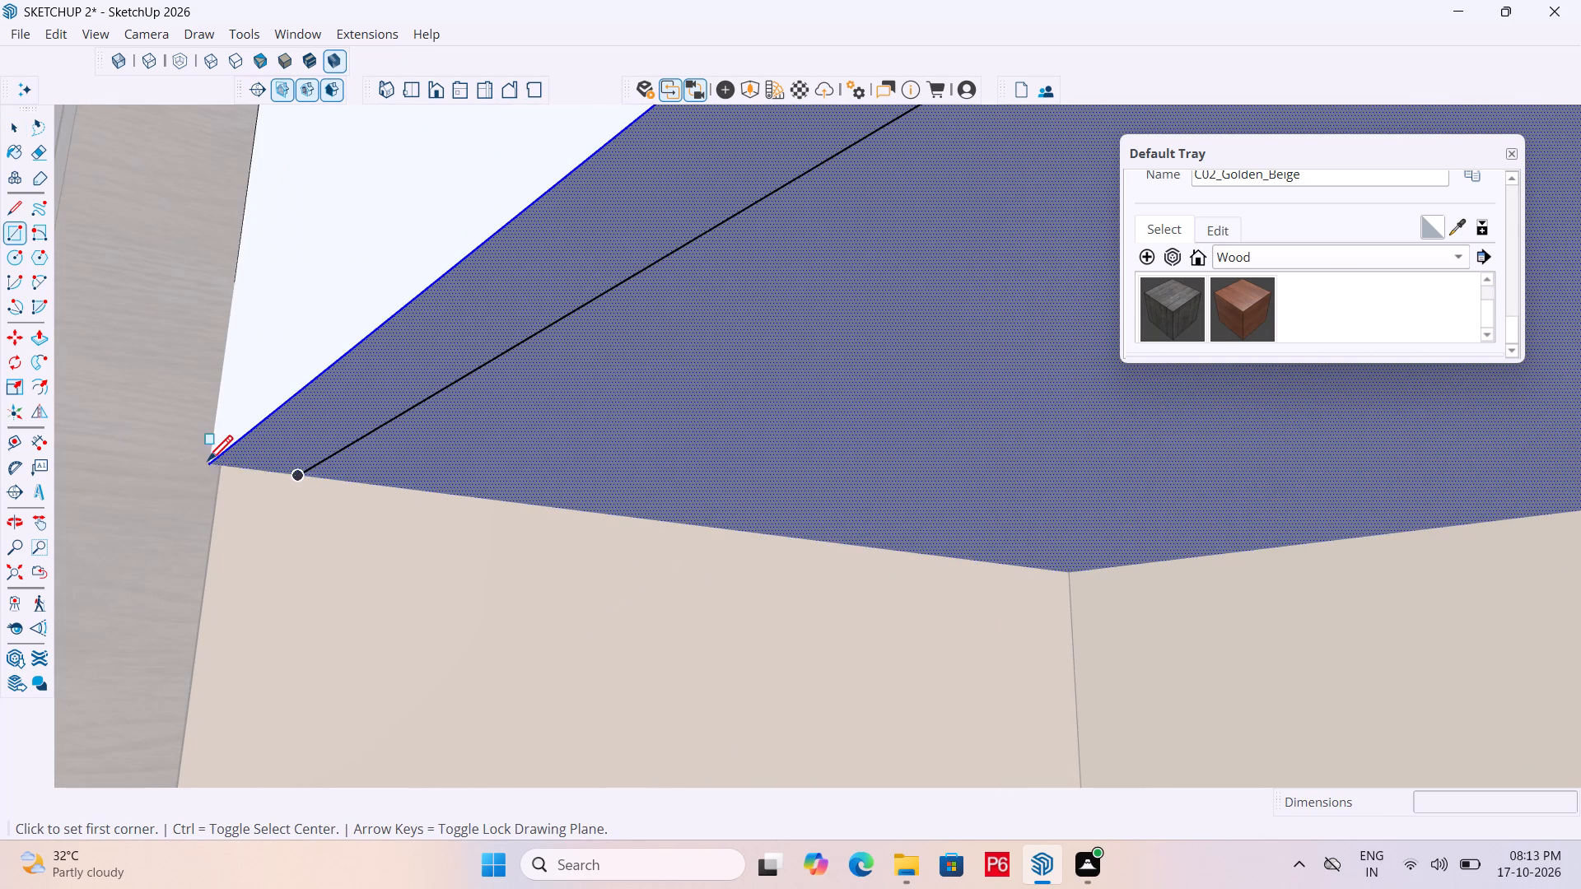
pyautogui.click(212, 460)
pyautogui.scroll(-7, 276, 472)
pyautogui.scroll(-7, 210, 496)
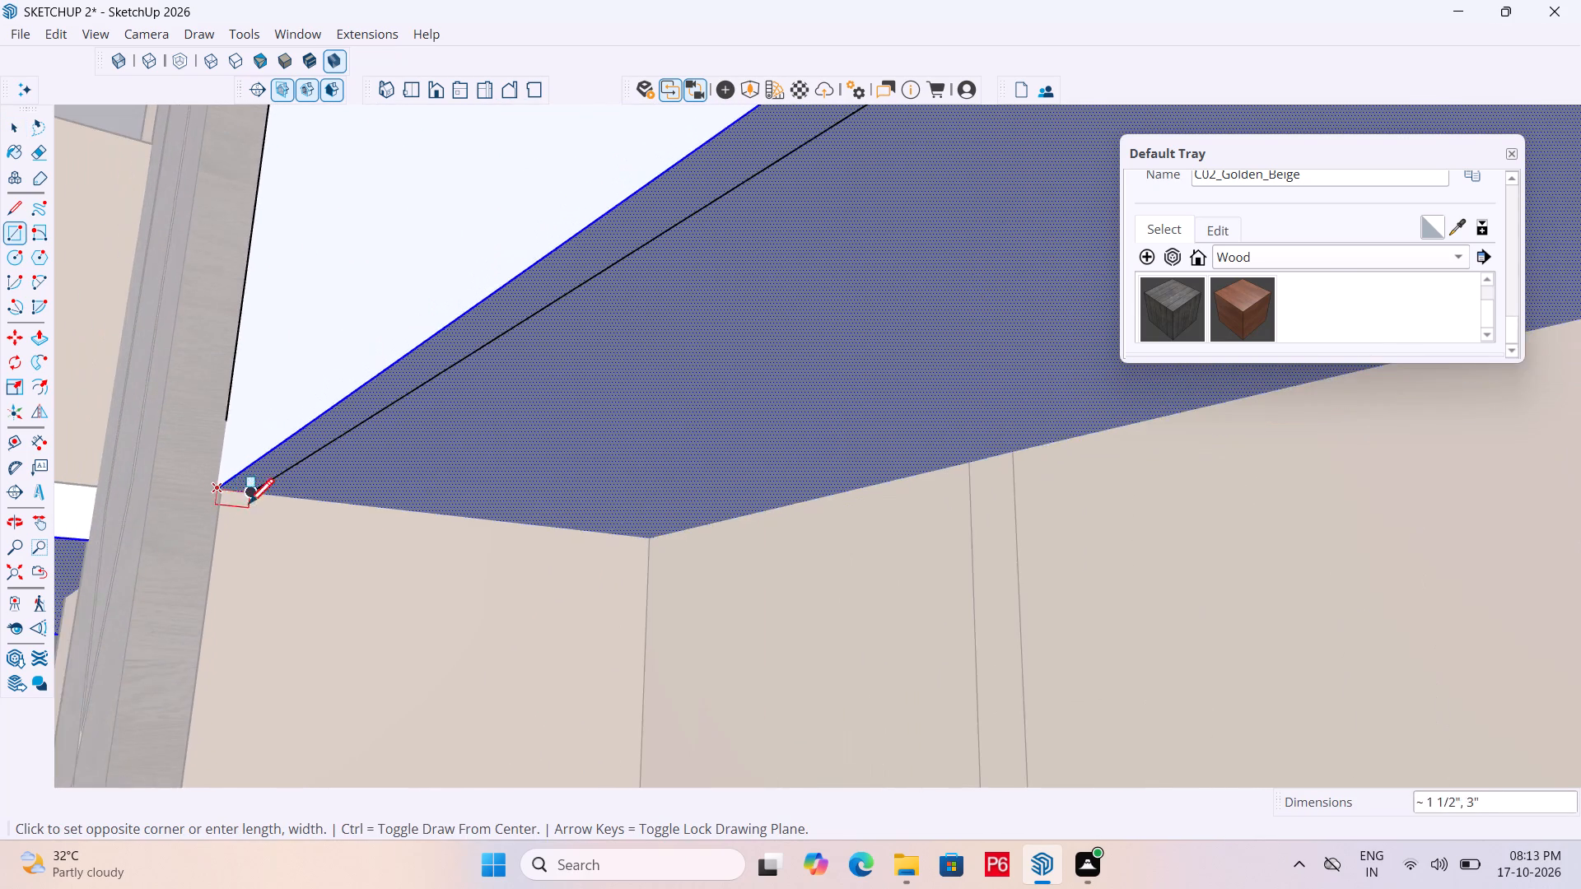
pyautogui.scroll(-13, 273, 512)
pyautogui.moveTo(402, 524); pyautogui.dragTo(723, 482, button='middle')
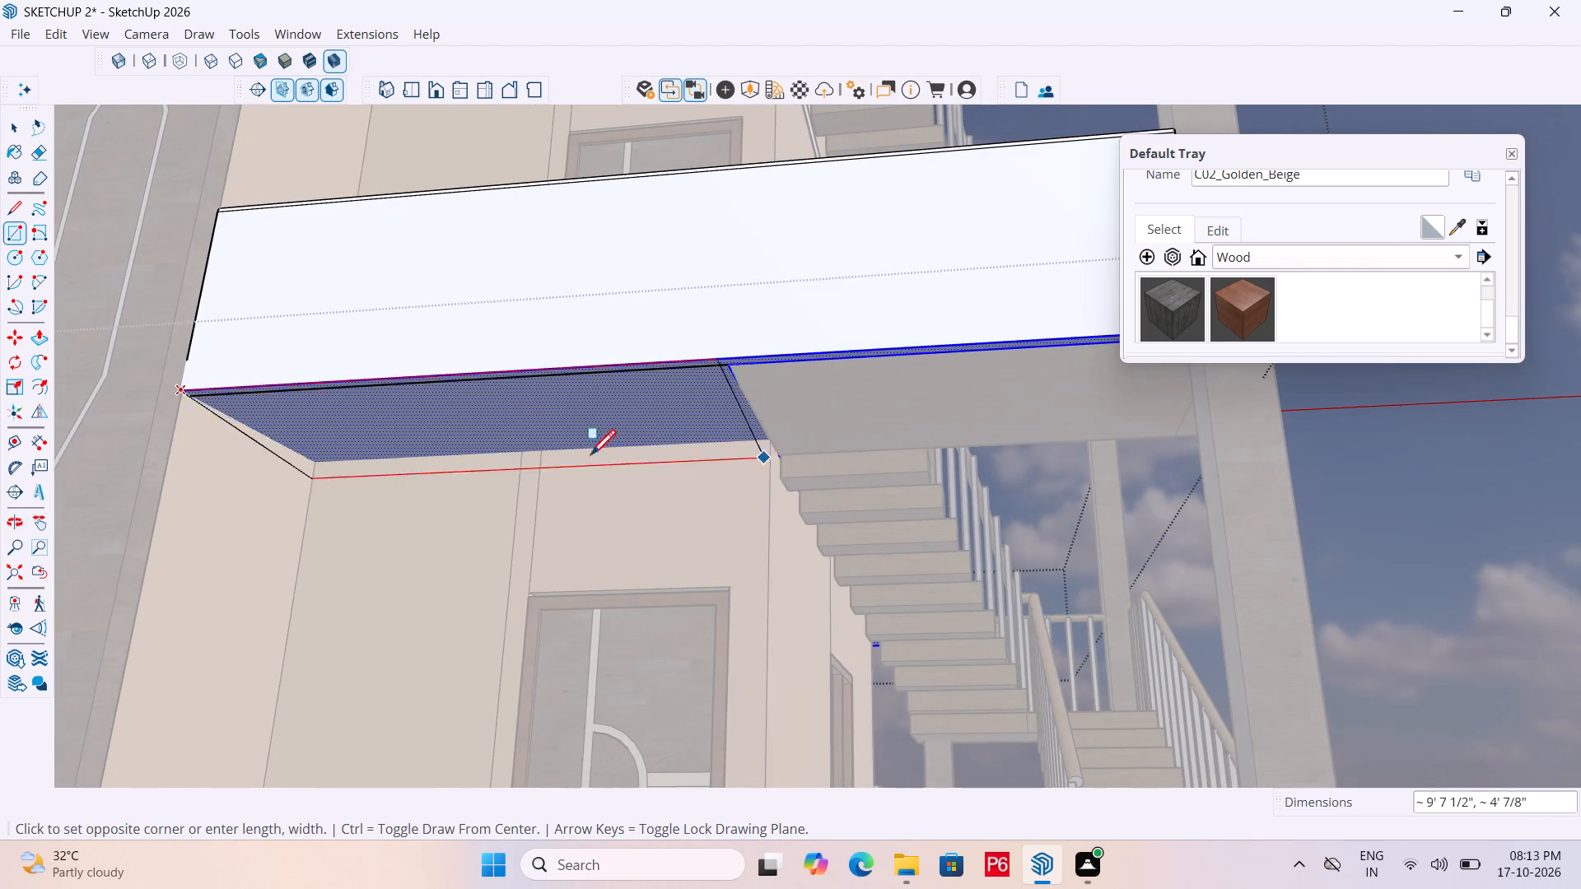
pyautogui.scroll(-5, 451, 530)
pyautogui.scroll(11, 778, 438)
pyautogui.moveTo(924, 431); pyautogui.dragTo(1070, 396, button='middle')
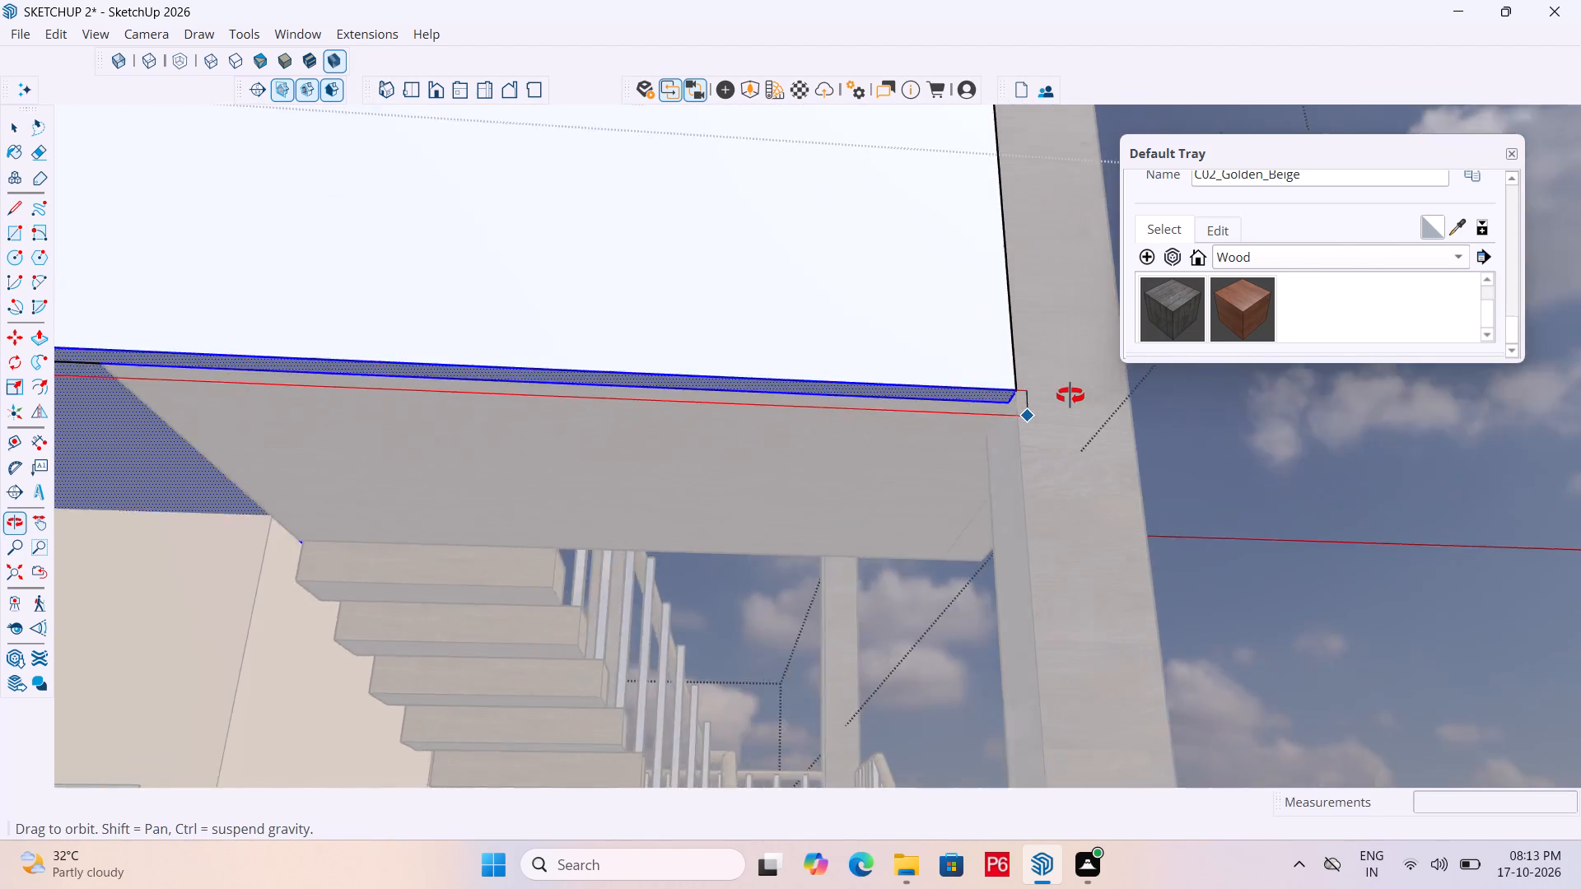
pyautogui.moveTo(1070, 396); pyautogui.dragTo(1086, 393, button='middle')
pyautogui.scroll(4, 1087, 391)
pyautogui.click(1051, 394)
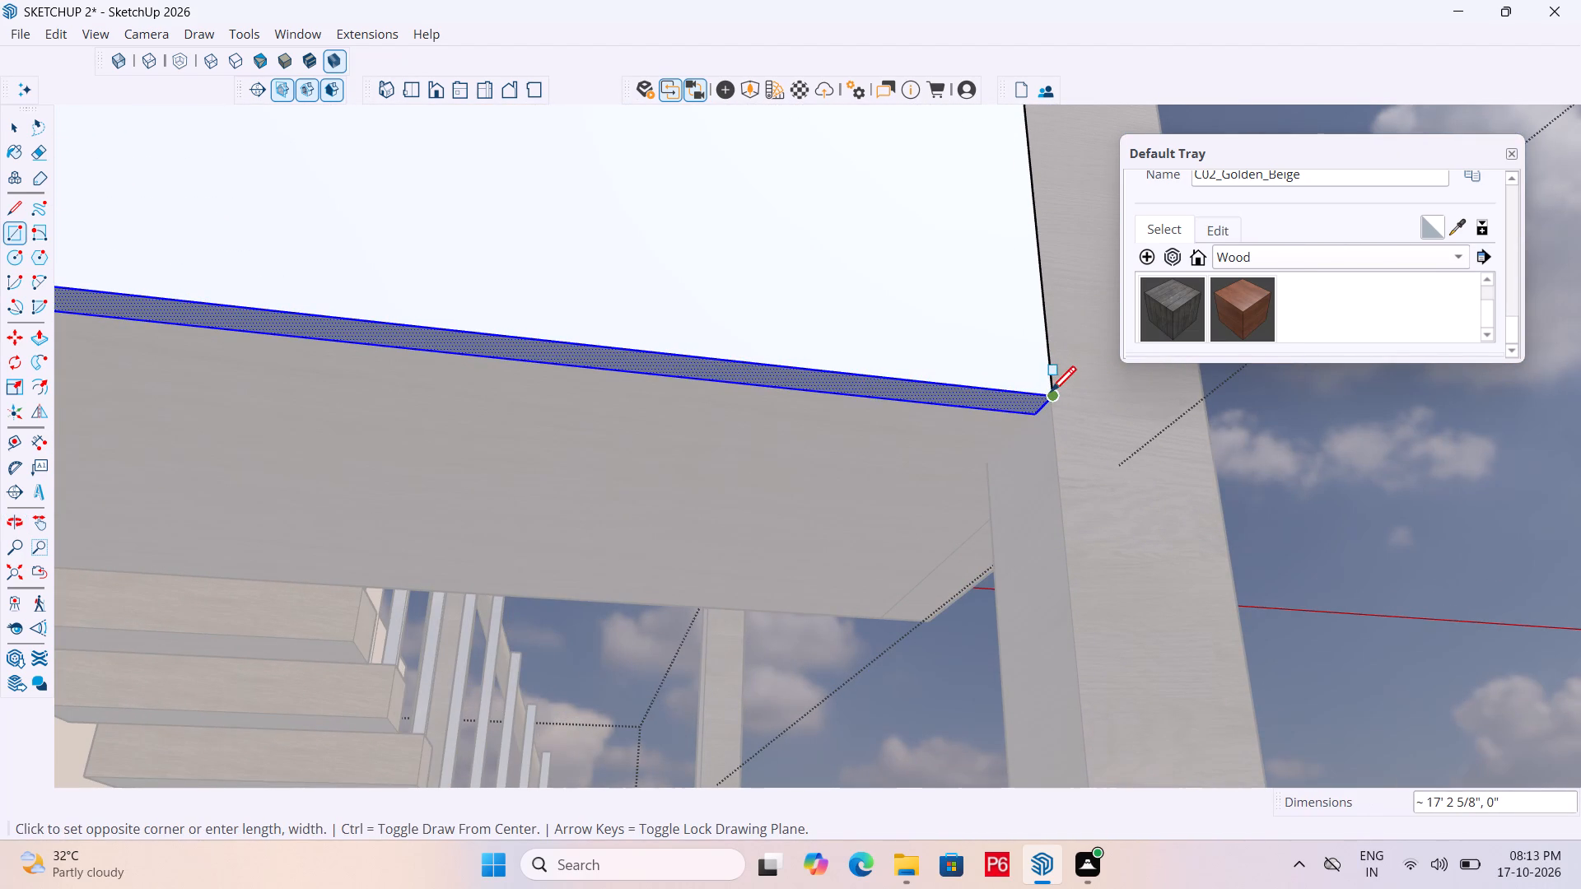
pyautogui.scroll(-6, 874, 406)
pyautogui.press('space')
# Exit editing of the slab and parapet group and save the model.
pyautogui.moveTo(870, 402); pyautogui.dragTo(532, 445, button='middle')
pyautogui.scroll(-1, 870, 402)
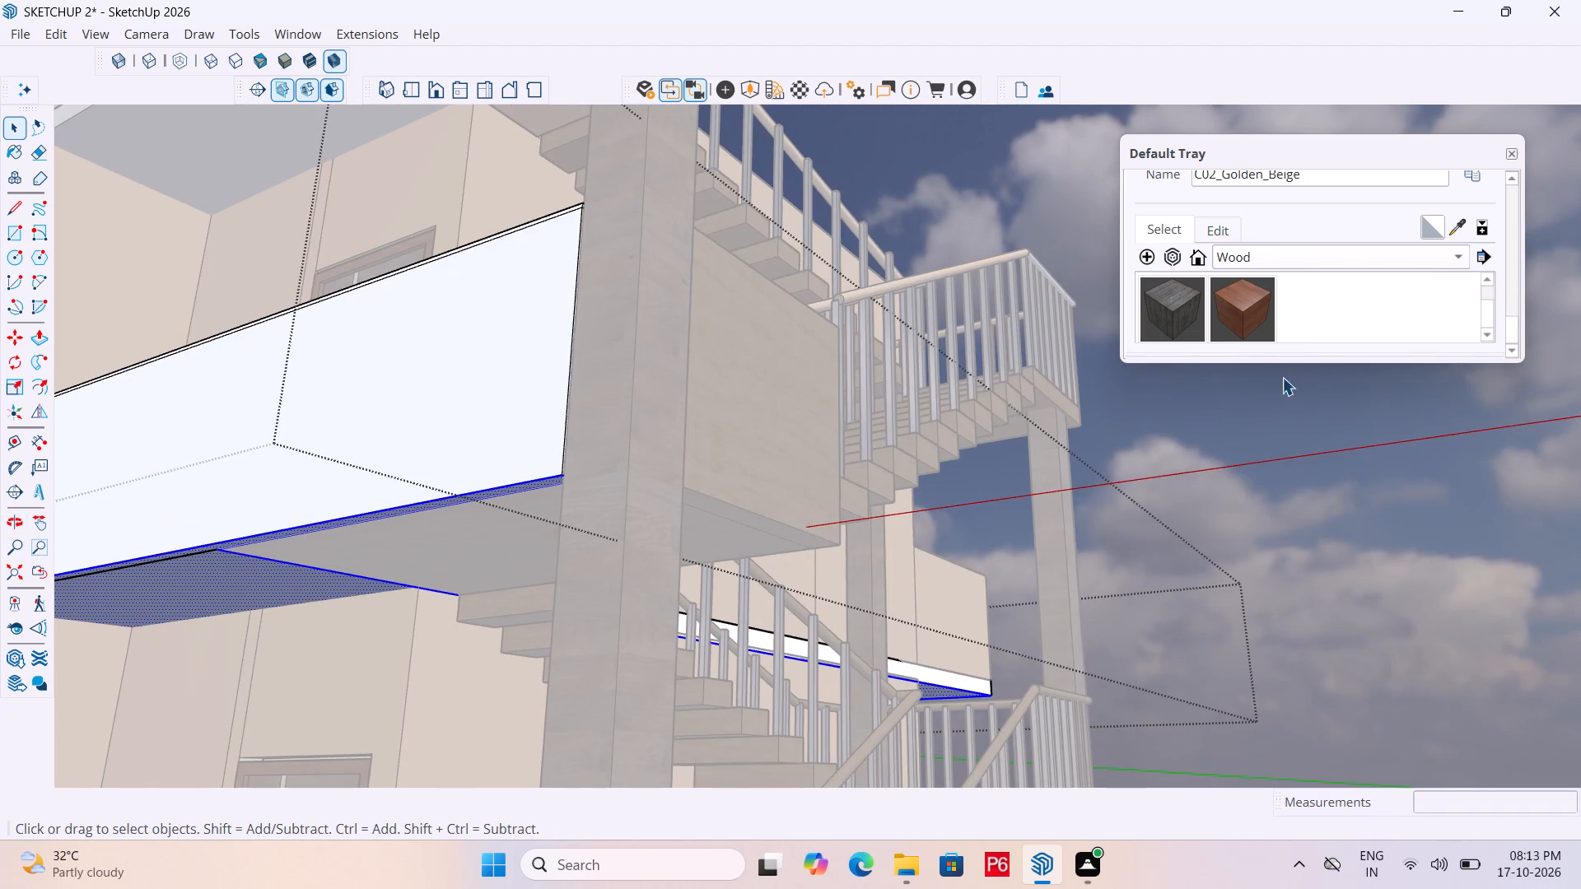
pyautogui.doubleClick(1289, 431)
pyautogui.scroll(-3, 688, 391)
pyautogui.hotkey('ctrl', 's')
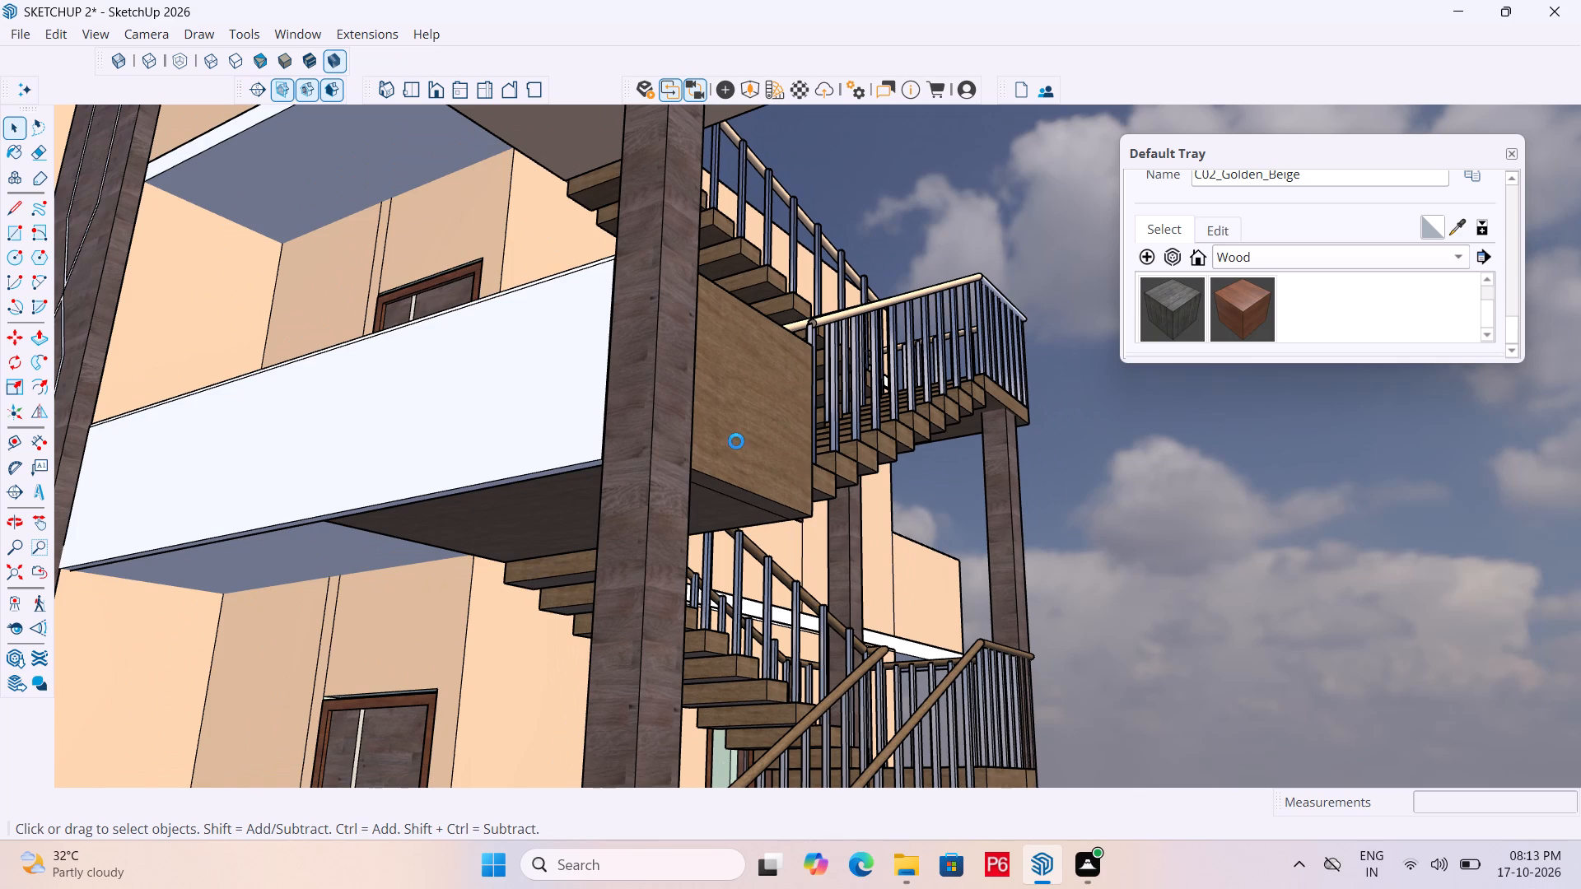
pyautogui.hotkey('ctrl', 's')
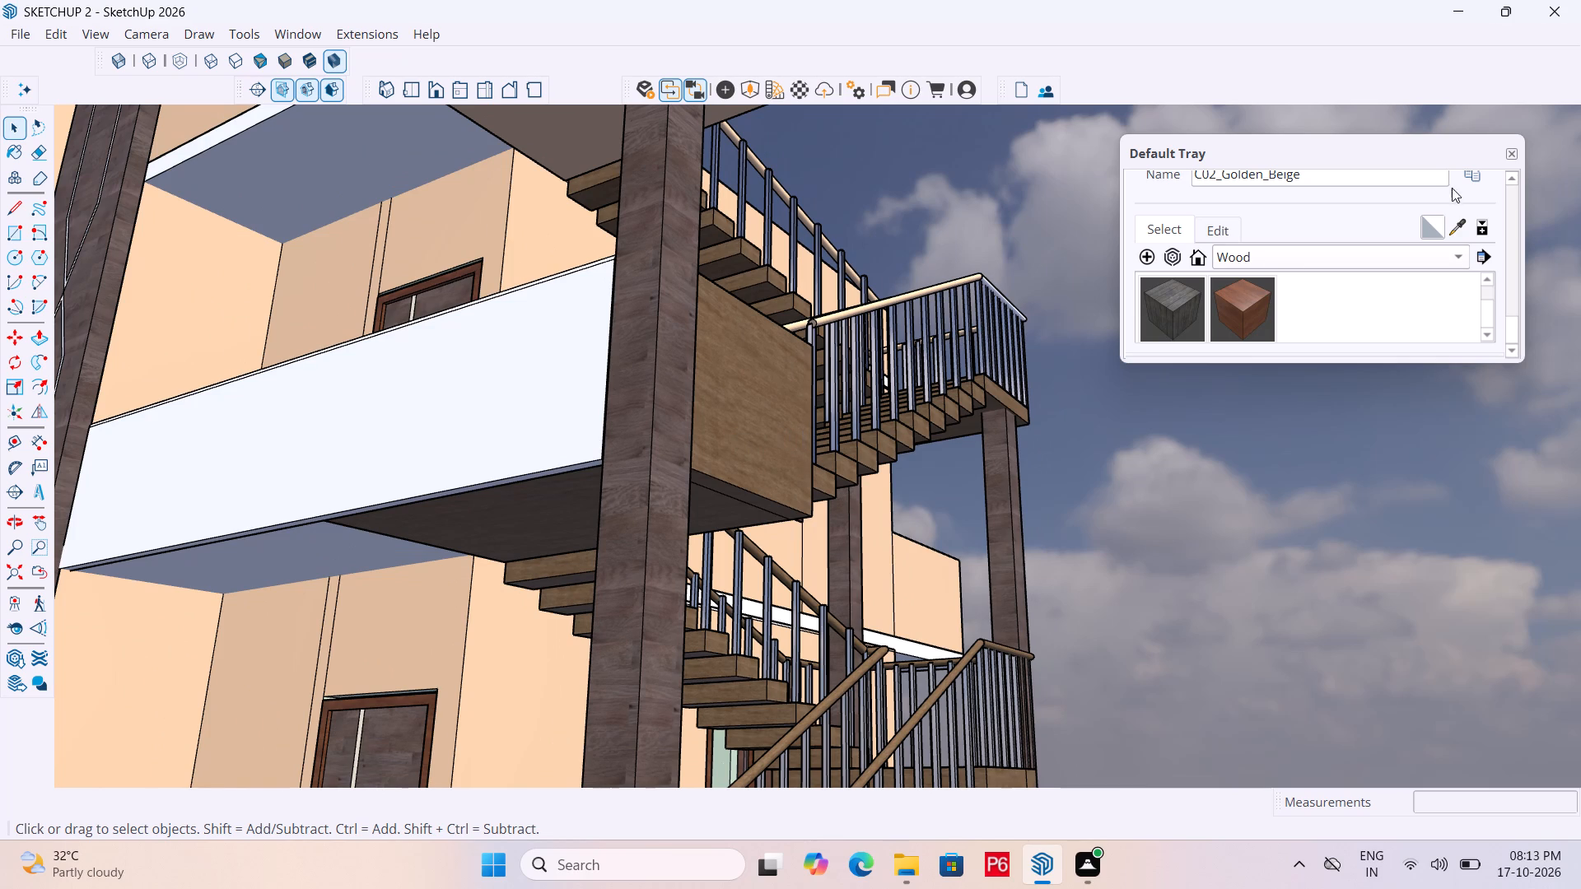
# Capture a rectangular screenshot of the model view showing the white front parapet, slab underside and staircase.
pyautogui.click(1514, 156)
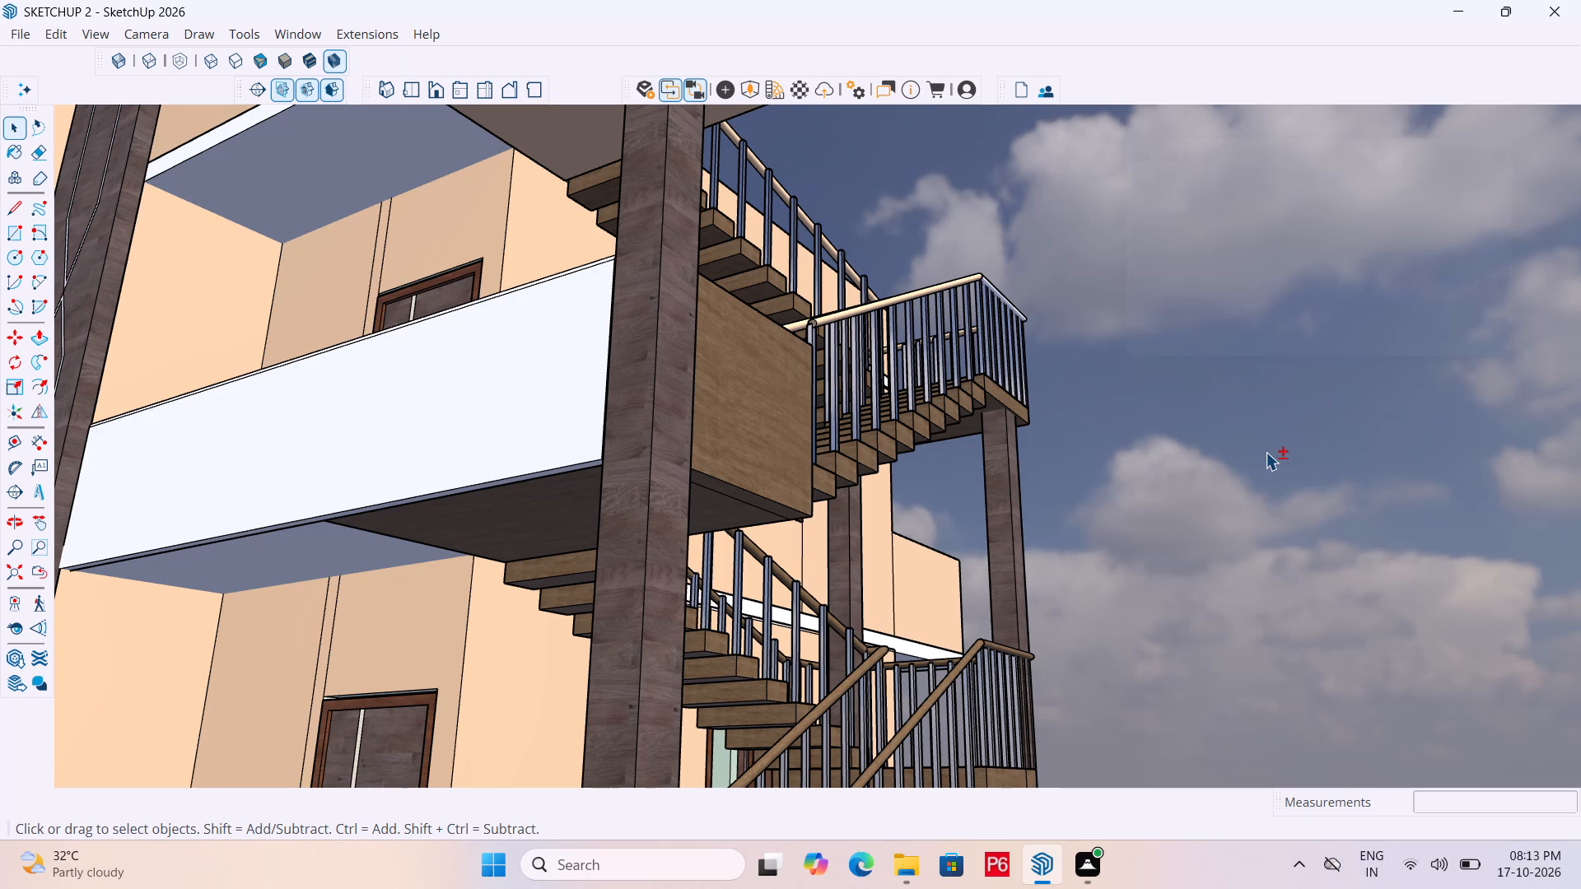
pyautogui.press('shift+super+s')
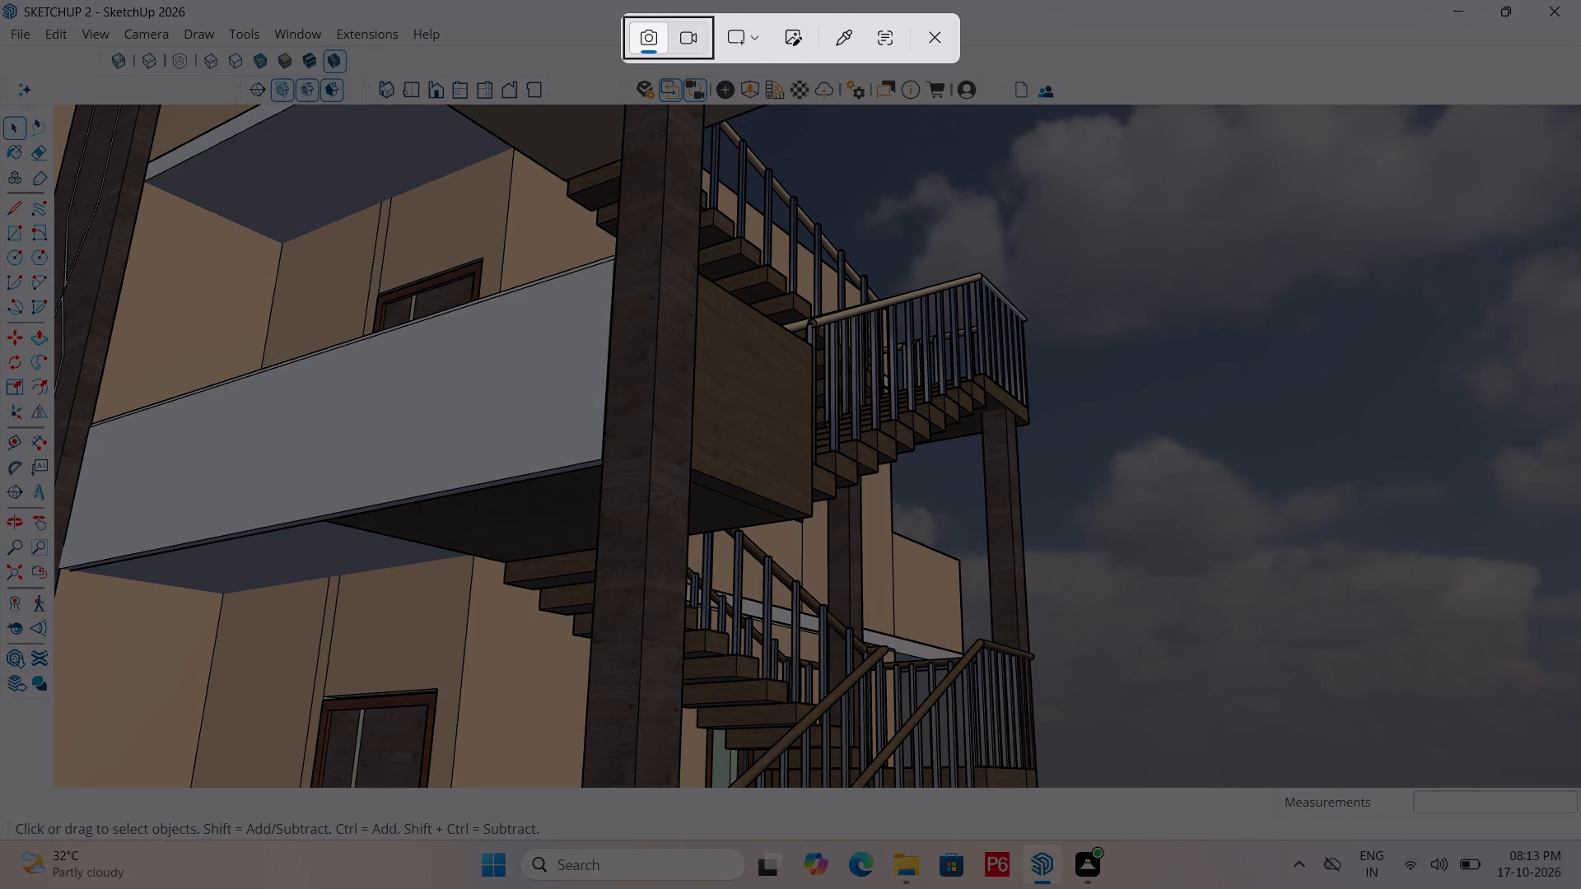
pyautogui.click(748, 49)
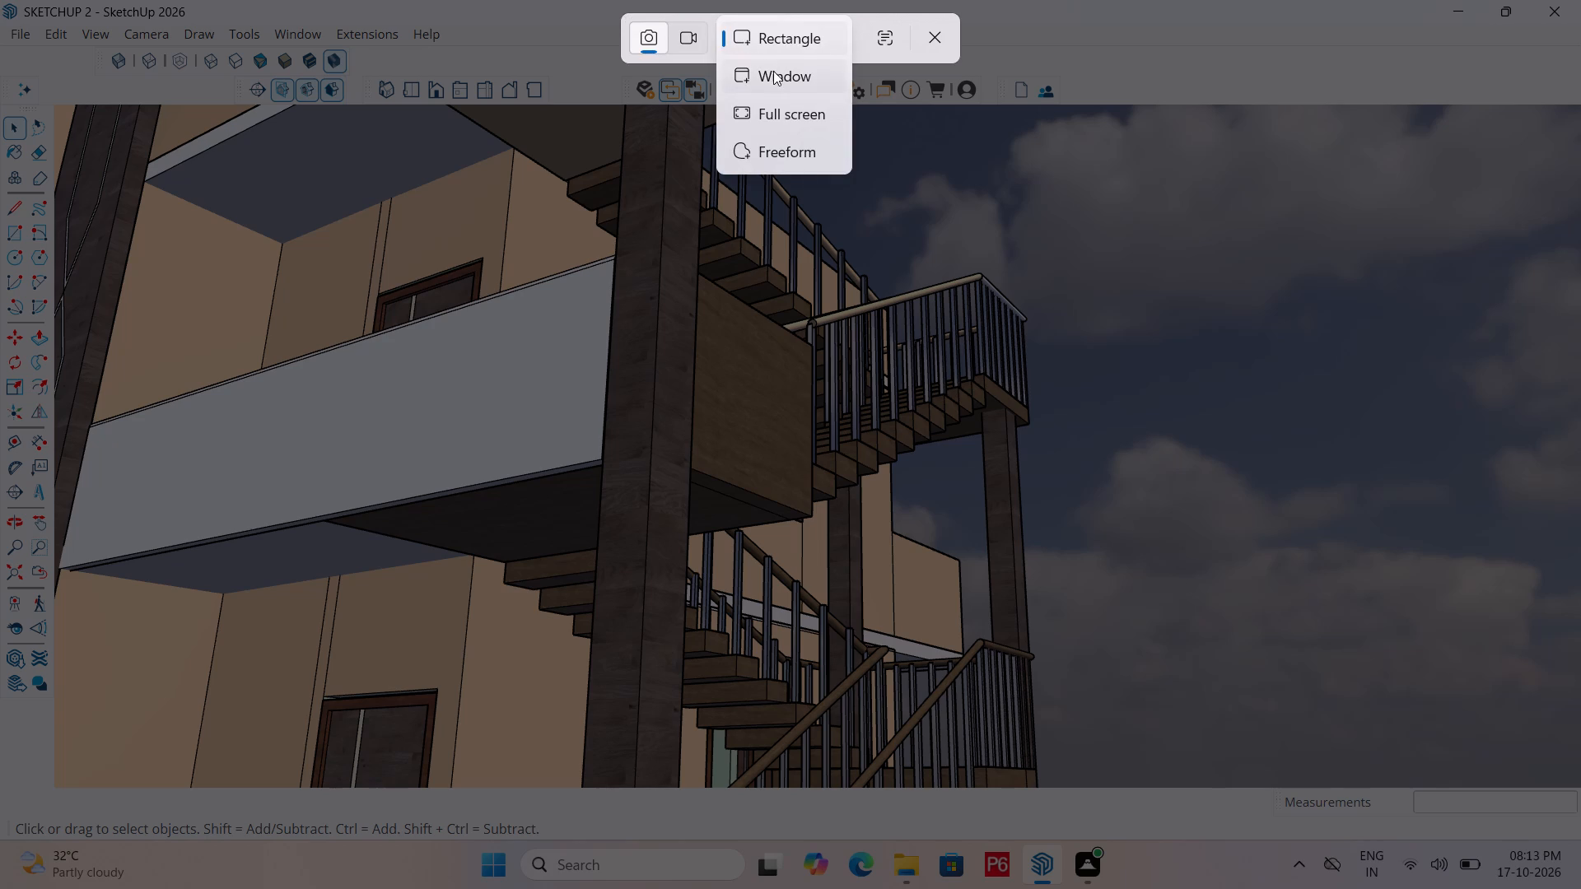
pyautogui.click(798, 36)
pyautogui.moveTo(55, 106); pyautogui.dragTo(91, 123)
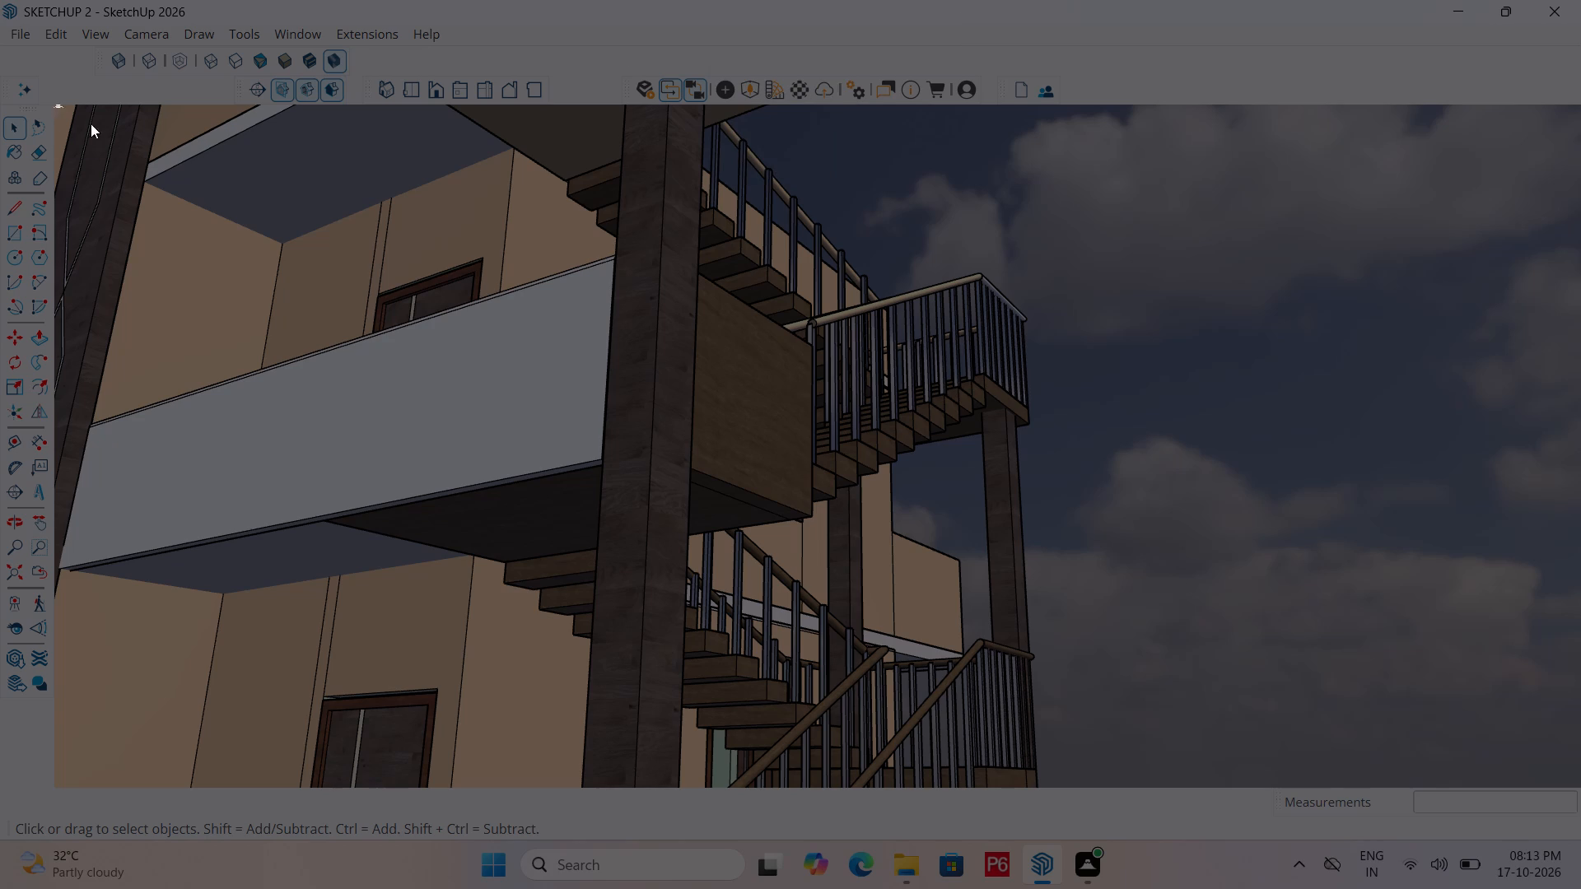
pyautogui.moveTo(91, 123); pyautogui.dragTo(1535, 782)
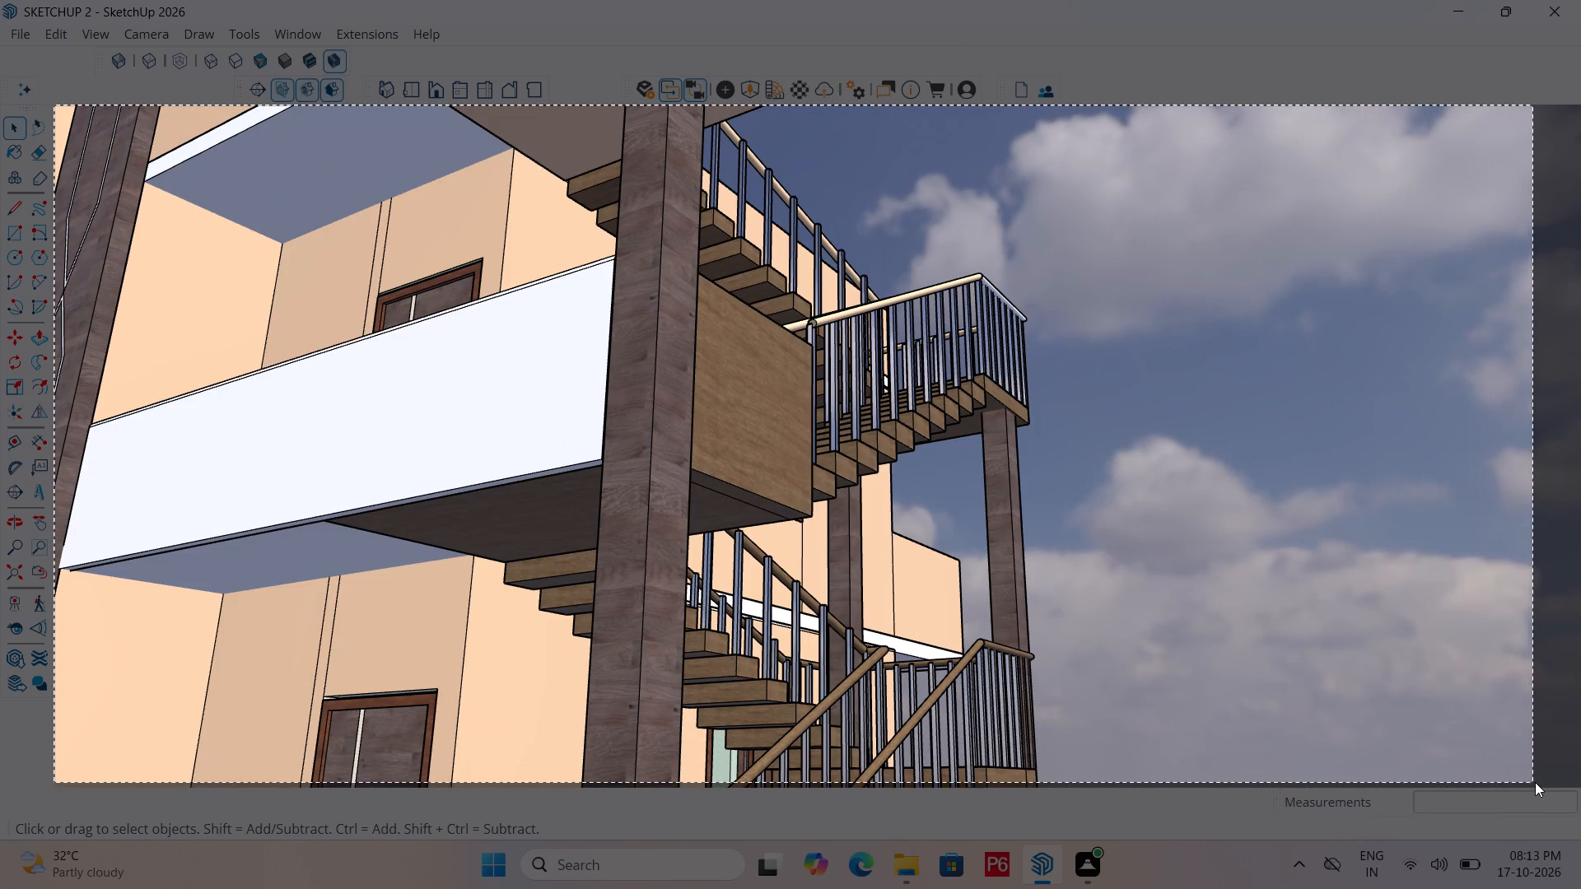
pyautogui.moveTo(1535, 782); pyautogui.dragTo(1539, 782)
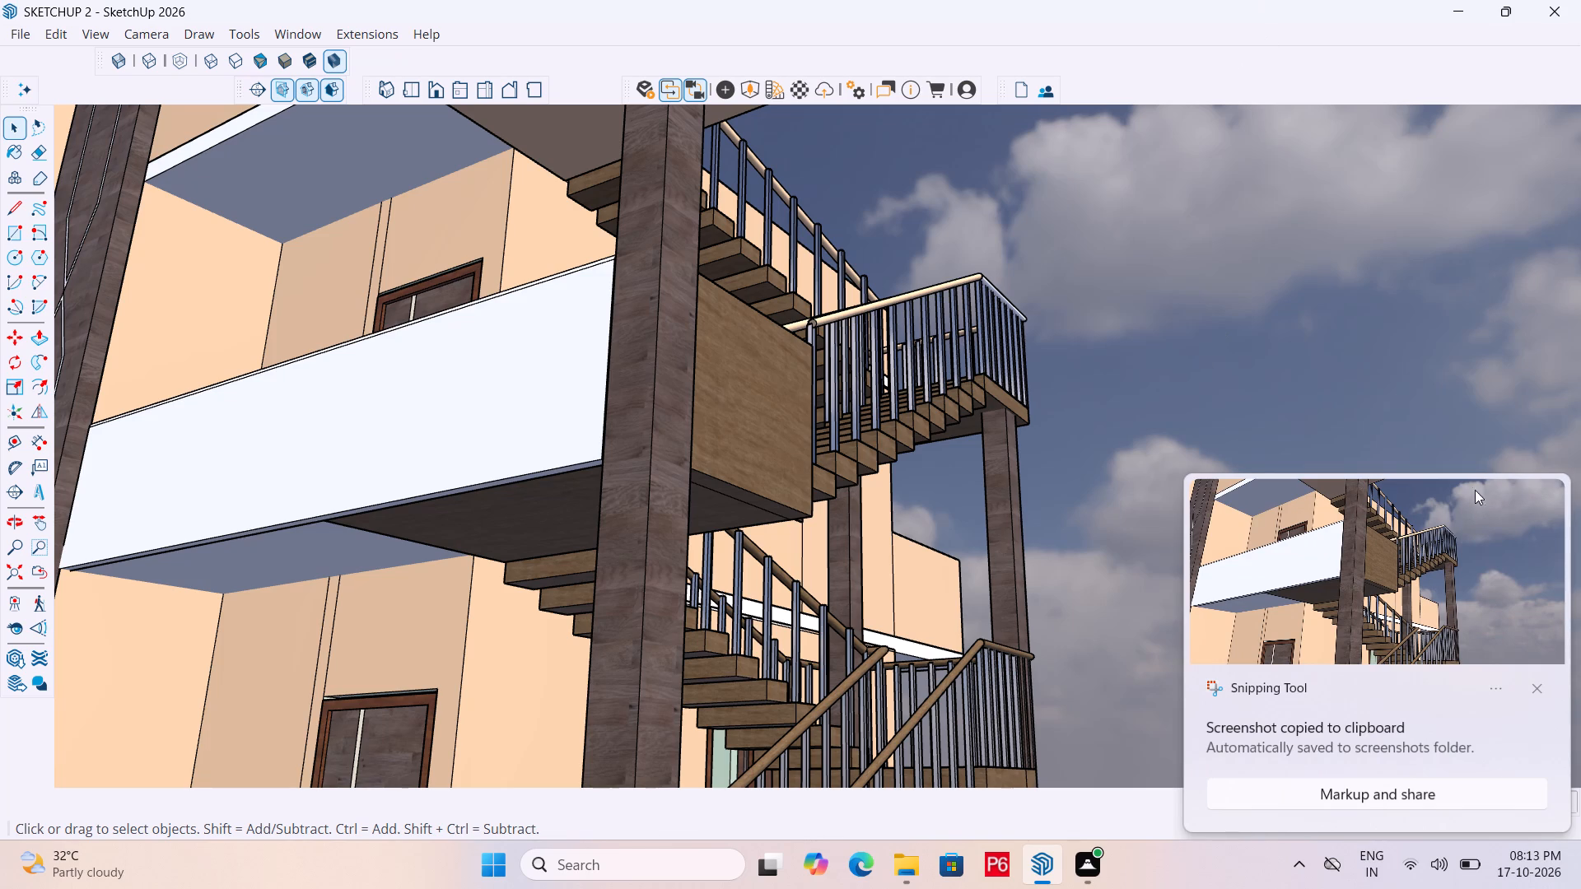
pyautogui.click(1537, 685)
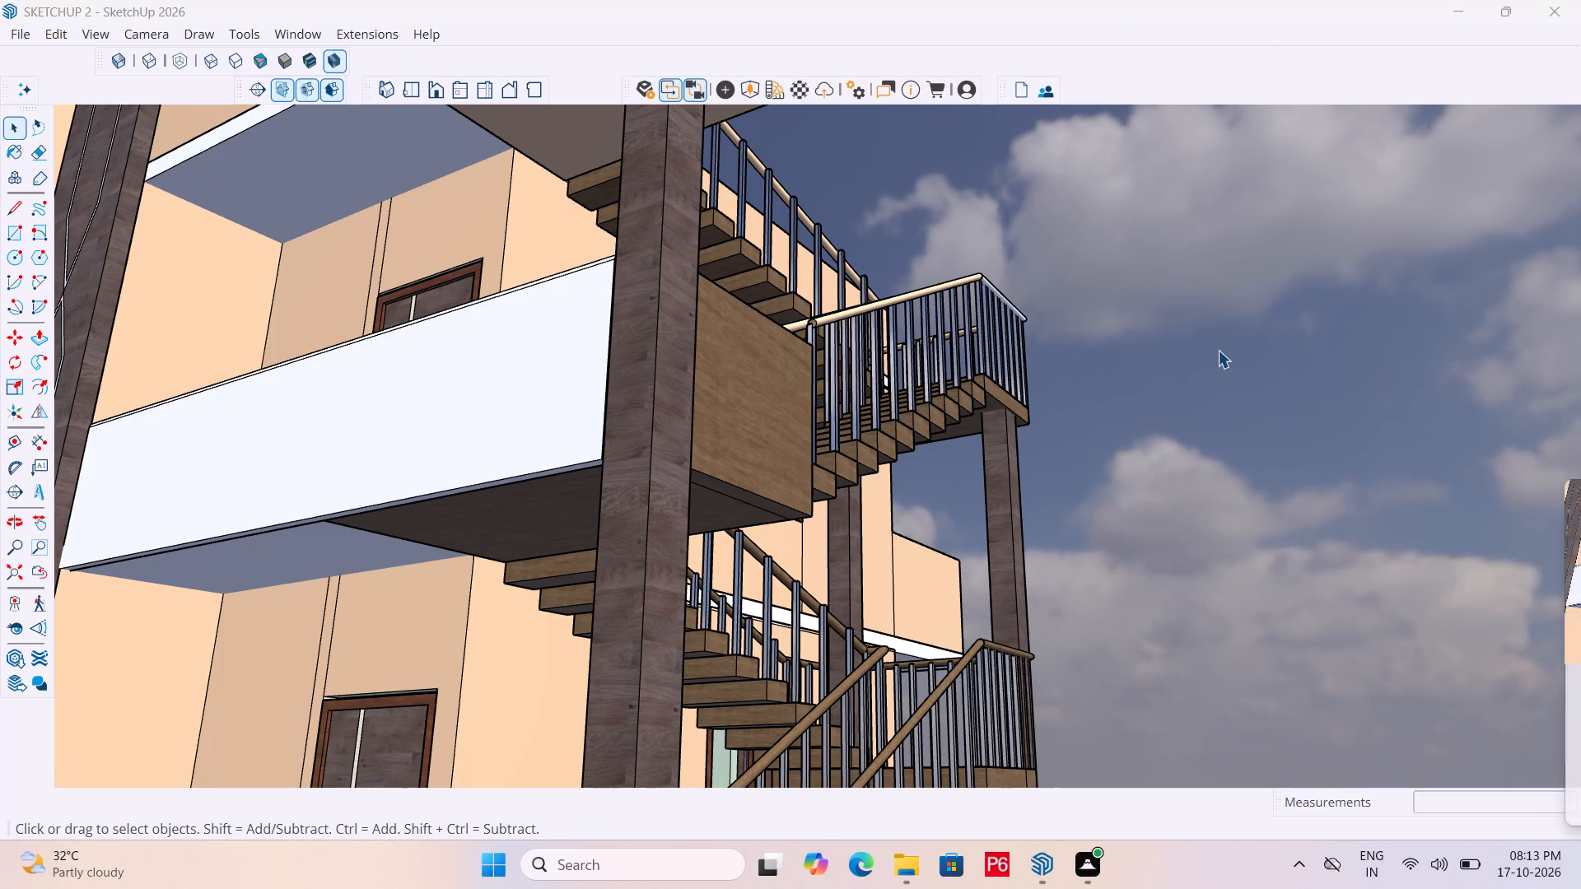
# Select the white front parapet's outer face inside its slab group, save the model and exit the group.
pyautogui.moveTo(1117, 341); pyautogui.dragTo(1144, 489, button='middle')
pyautogui.scroll(-6, 1189, 356)
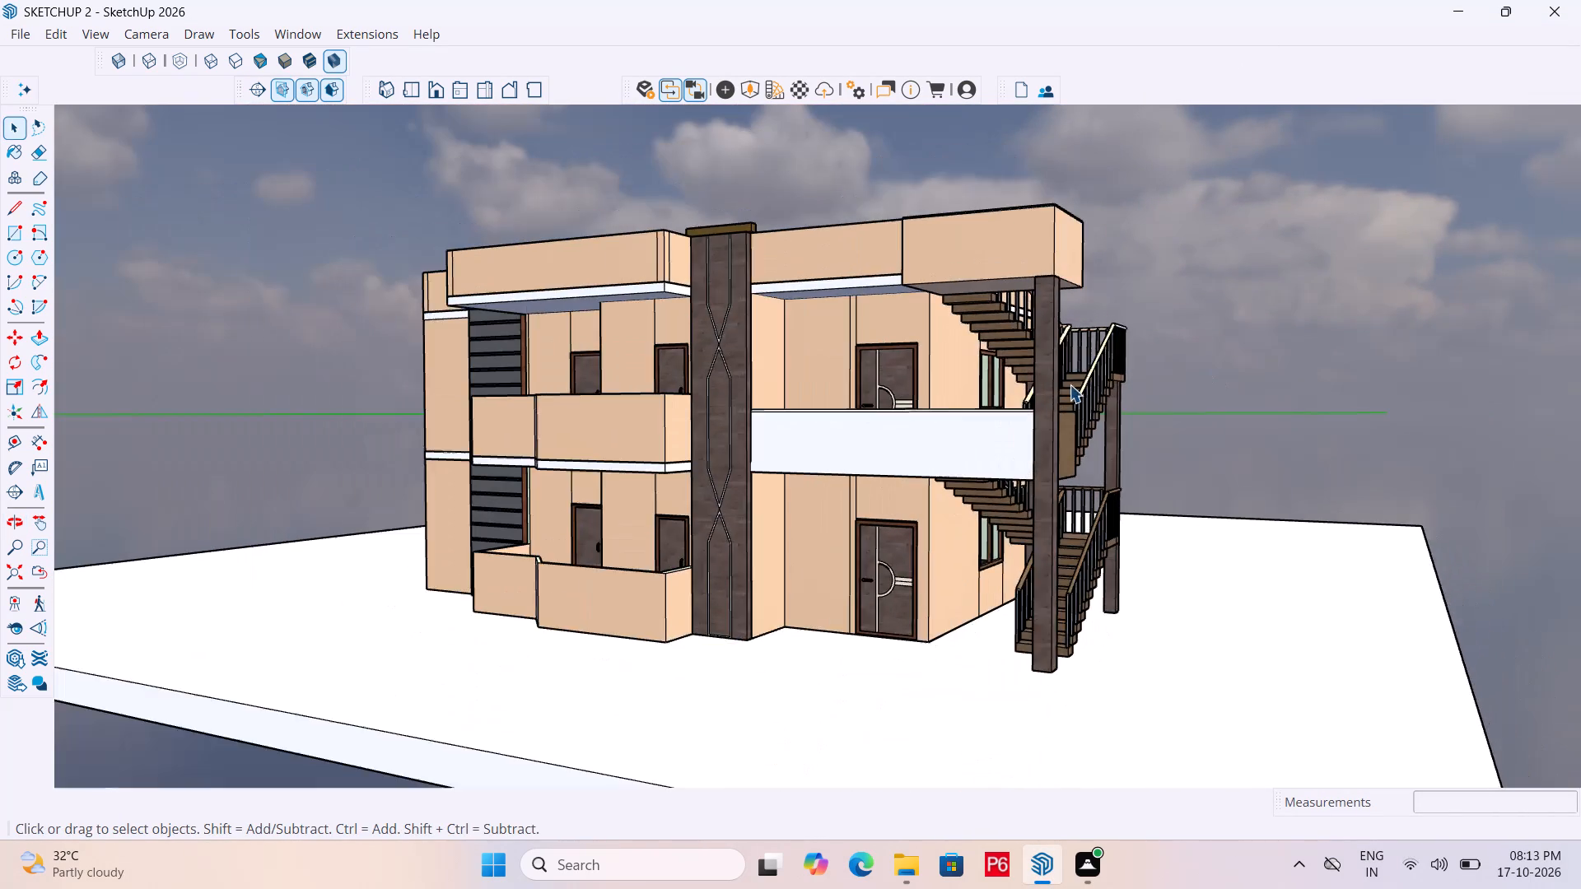
pyautogui.moveTo(989, 433); pyautogui.dragTo(900, 438, button='middle')
pyautogui.press('space')
pyautogui.scroll(5, 900, 438)
pyautogui.click(904, 436)
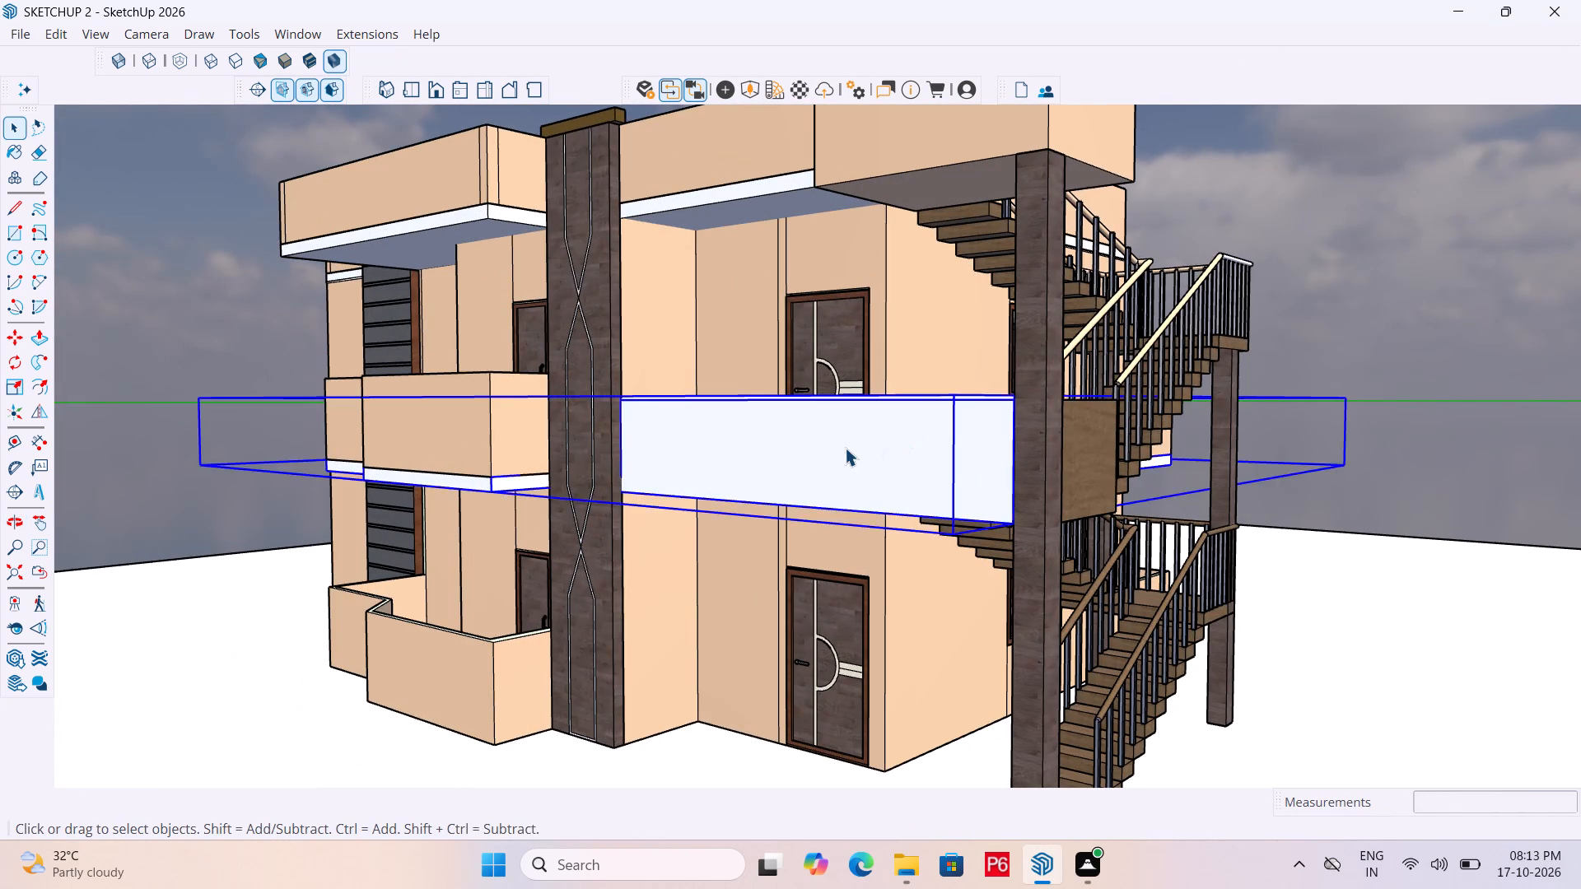
pyautogui.doubleClick(845, 448)
pyautogui.click(819, 448)
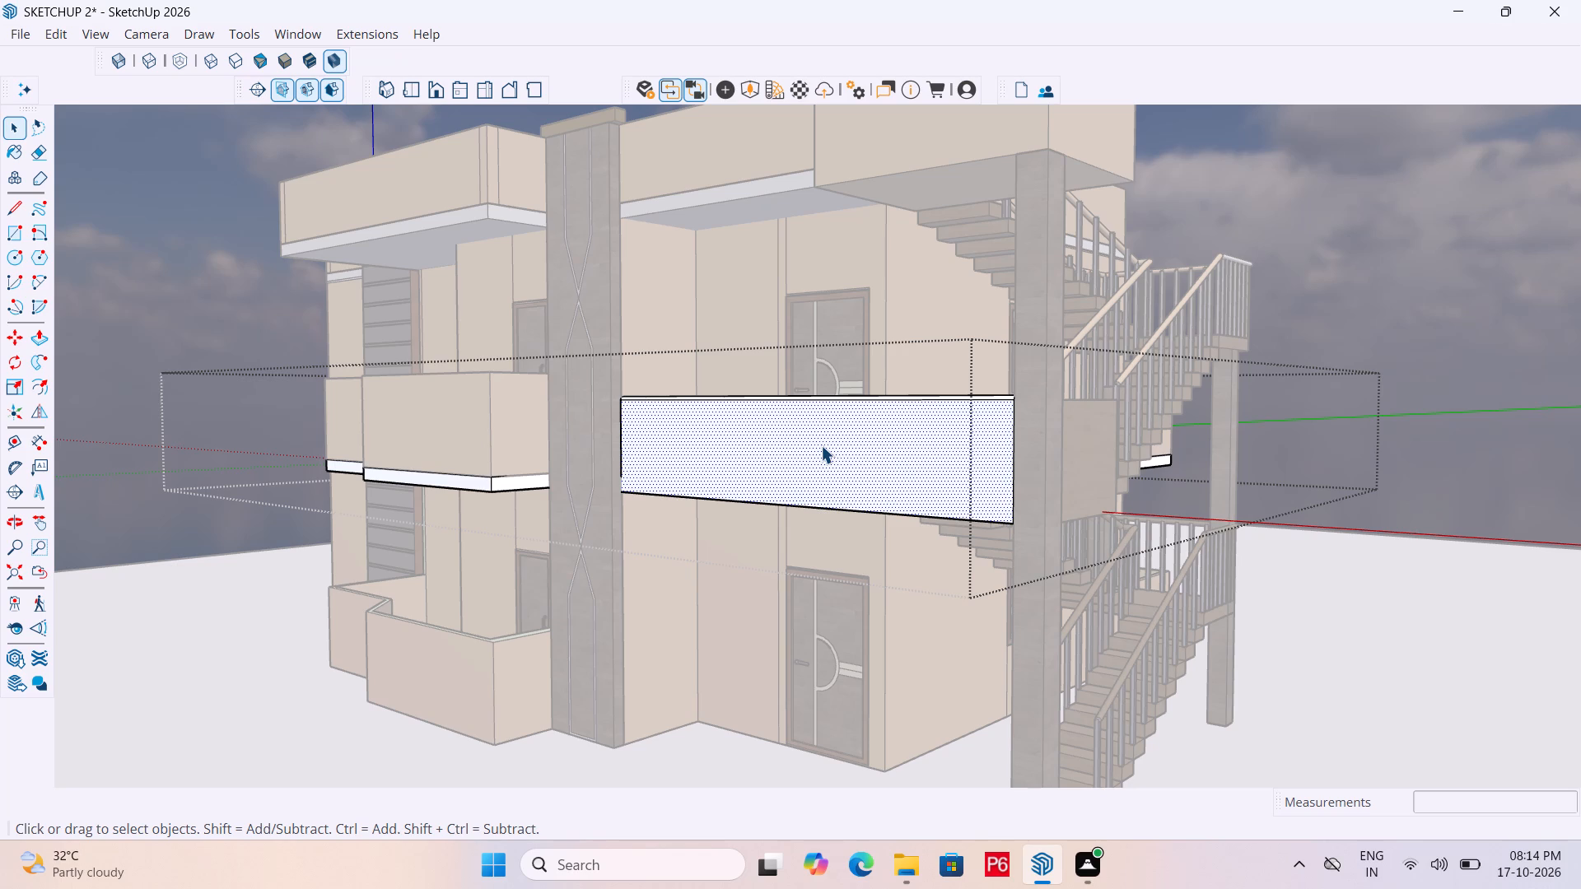
pyautogui.moveTo(830, 454); pyautogui.dragTo(683, 482, button='middle')
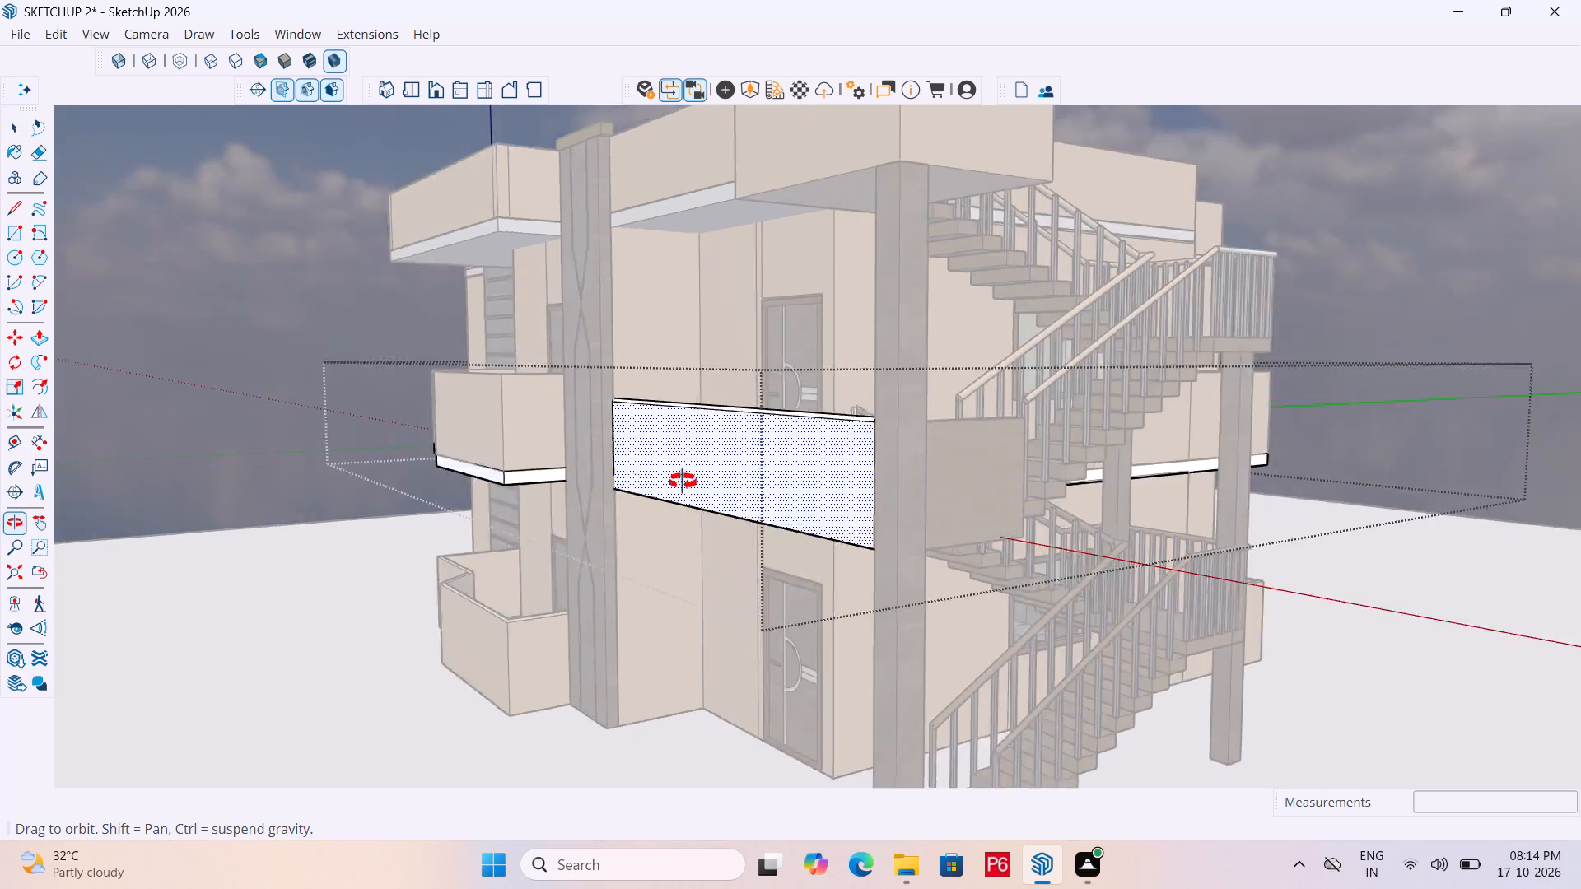
pyautogui.moveTo(683, 482); pyautogui.dragTo(518, 540, button='middle')
pyautogui.hotkey('ctrl', 's')
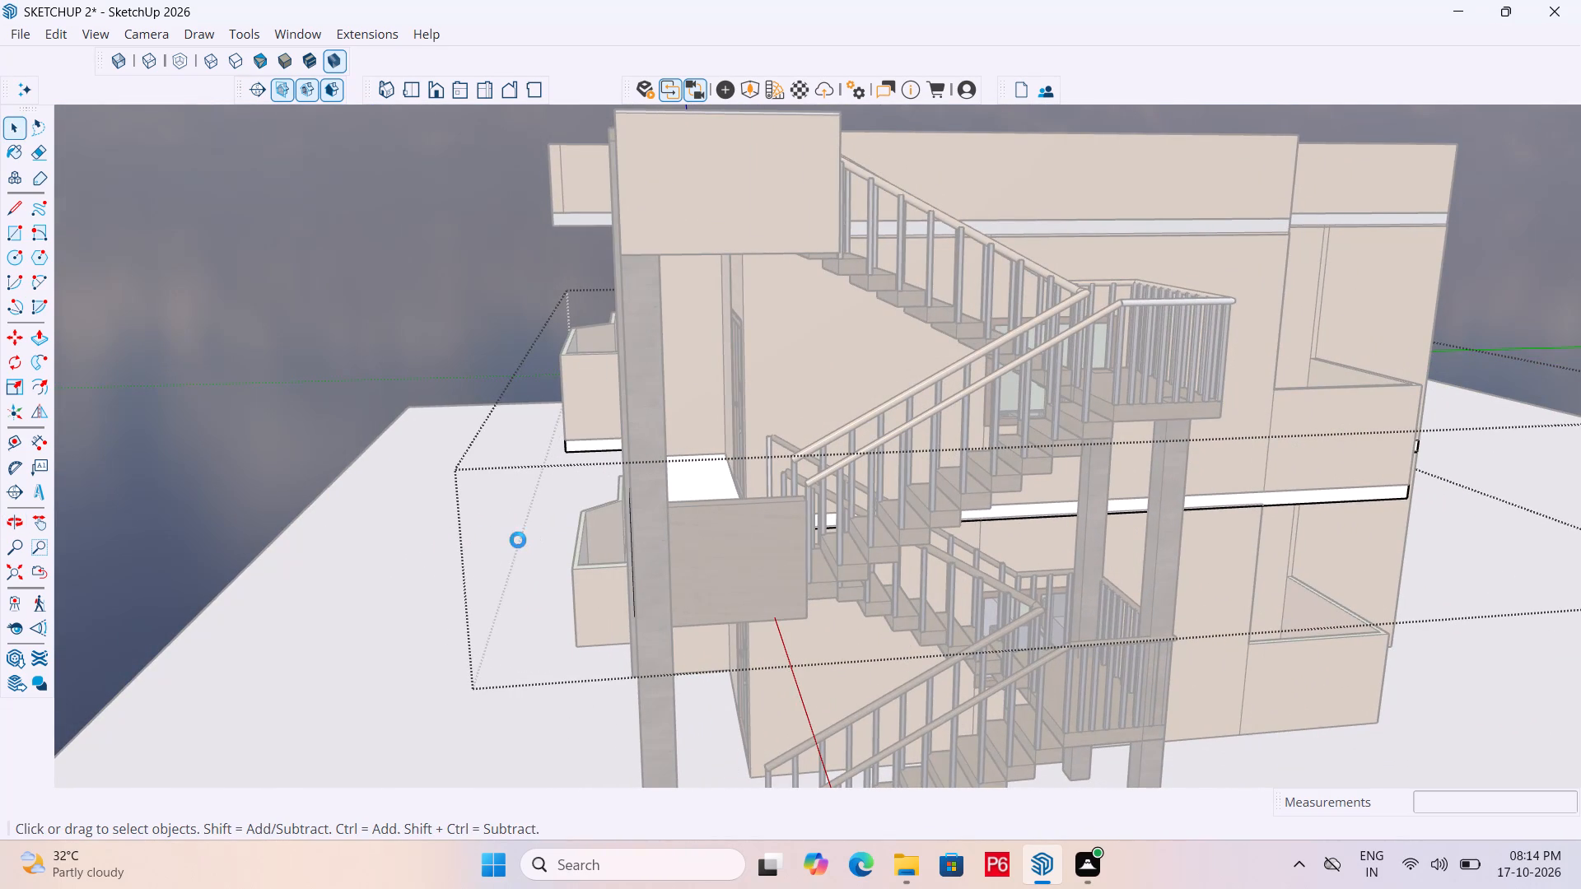
pyautogui.hotkey('ctrl', 's')
pyautogui.moveTo(520, 540); pyautogui.dragTo(759, 540, button='middle')
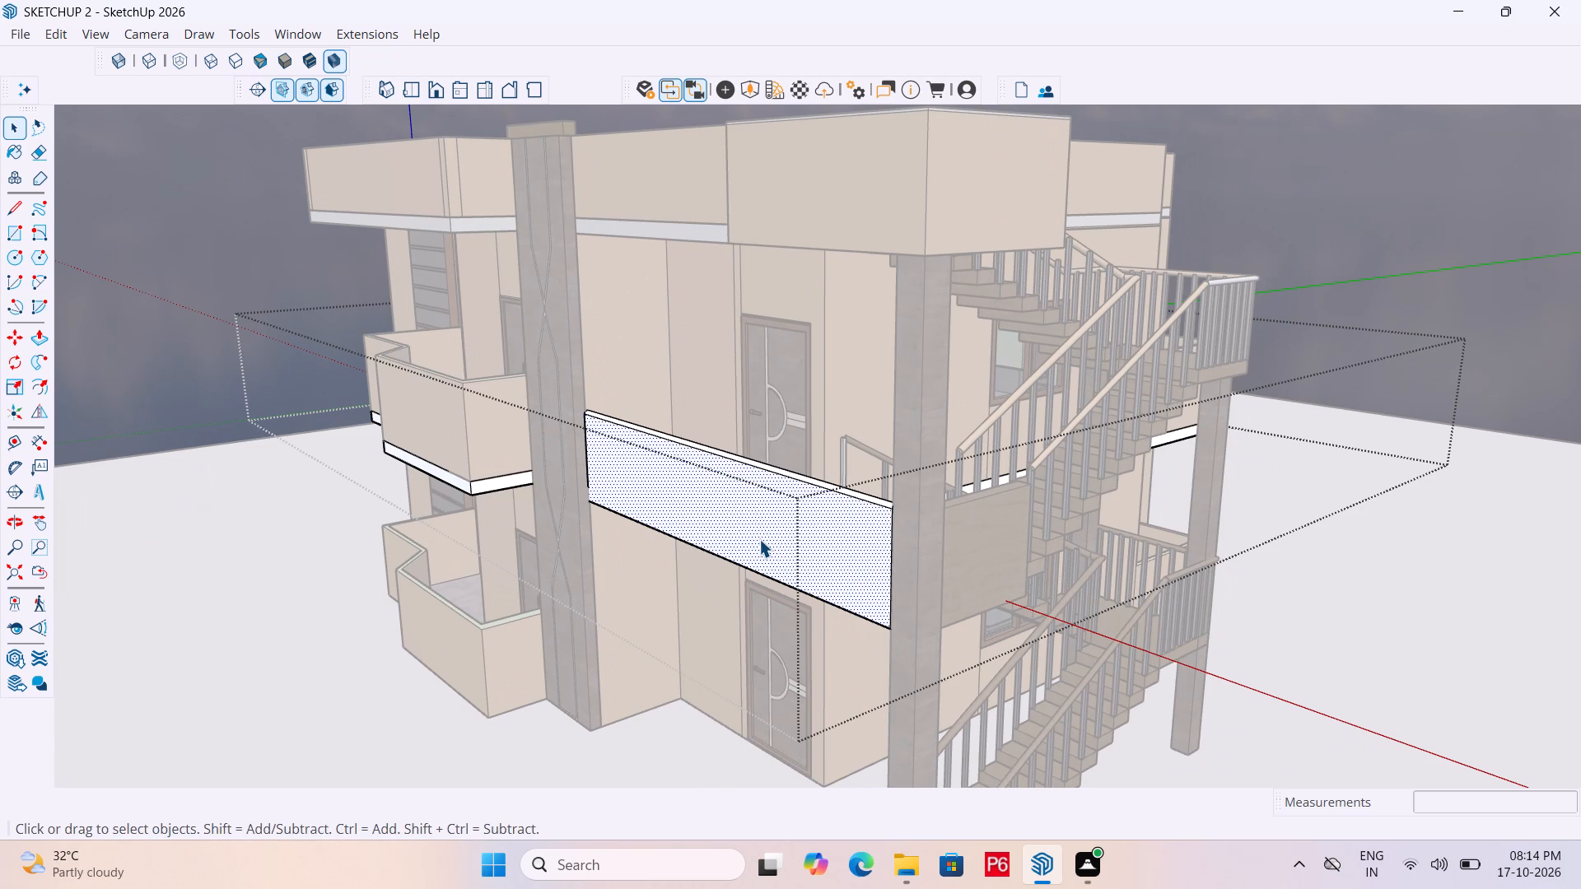
pyautogui.scroll(-6, 537, 503)
pyautogui.click(1212, 320)
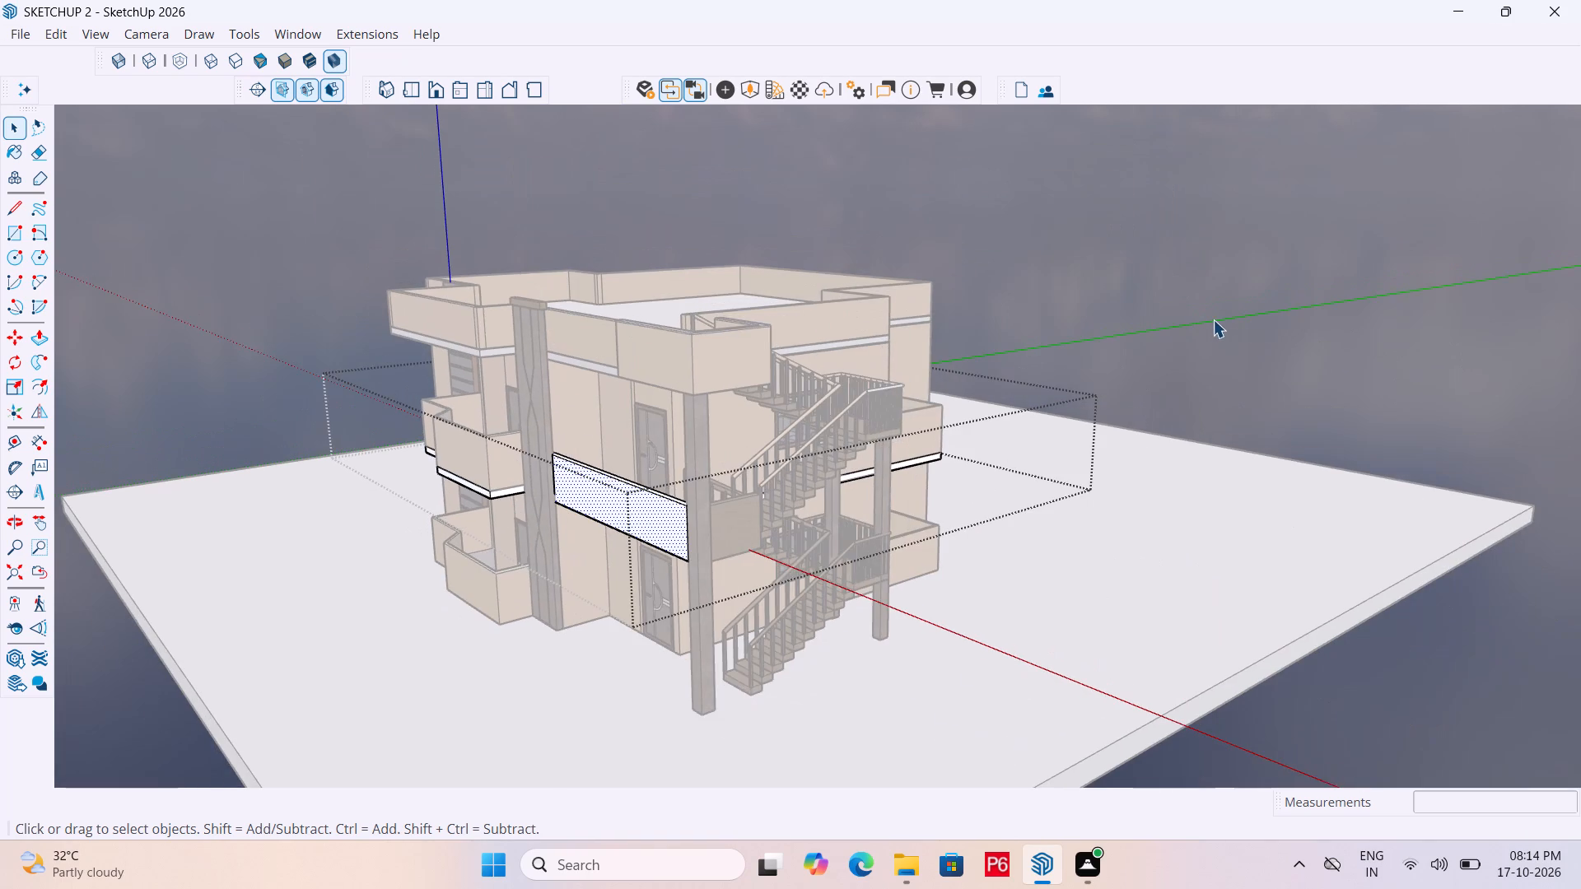
# Open the roof parapet group and erase the seam lines across the parapet top at the inward corner of the side recess.
pyautogui.moveTo(627, 434); pyautogui.dragTo(632, 570, button='middle')
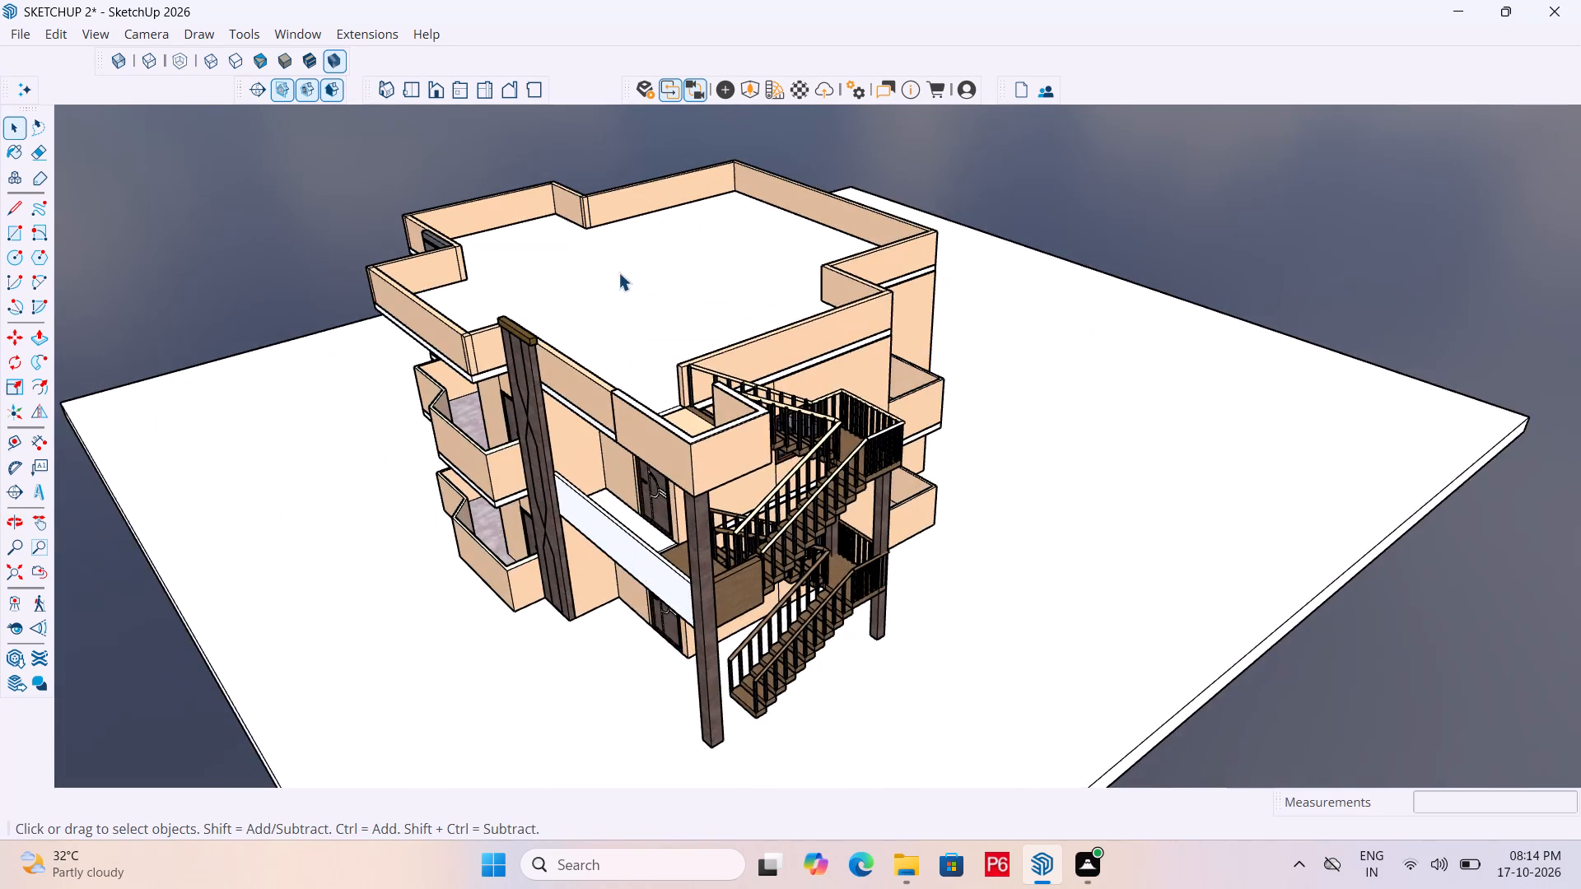
pyautogui.scroll(4, 622, 250)
pyautogui.scroll(-5, 916, 314)
pyautogui.moveTo(597, 431); pyautogui.dragTo(1043, 358, button='middle')
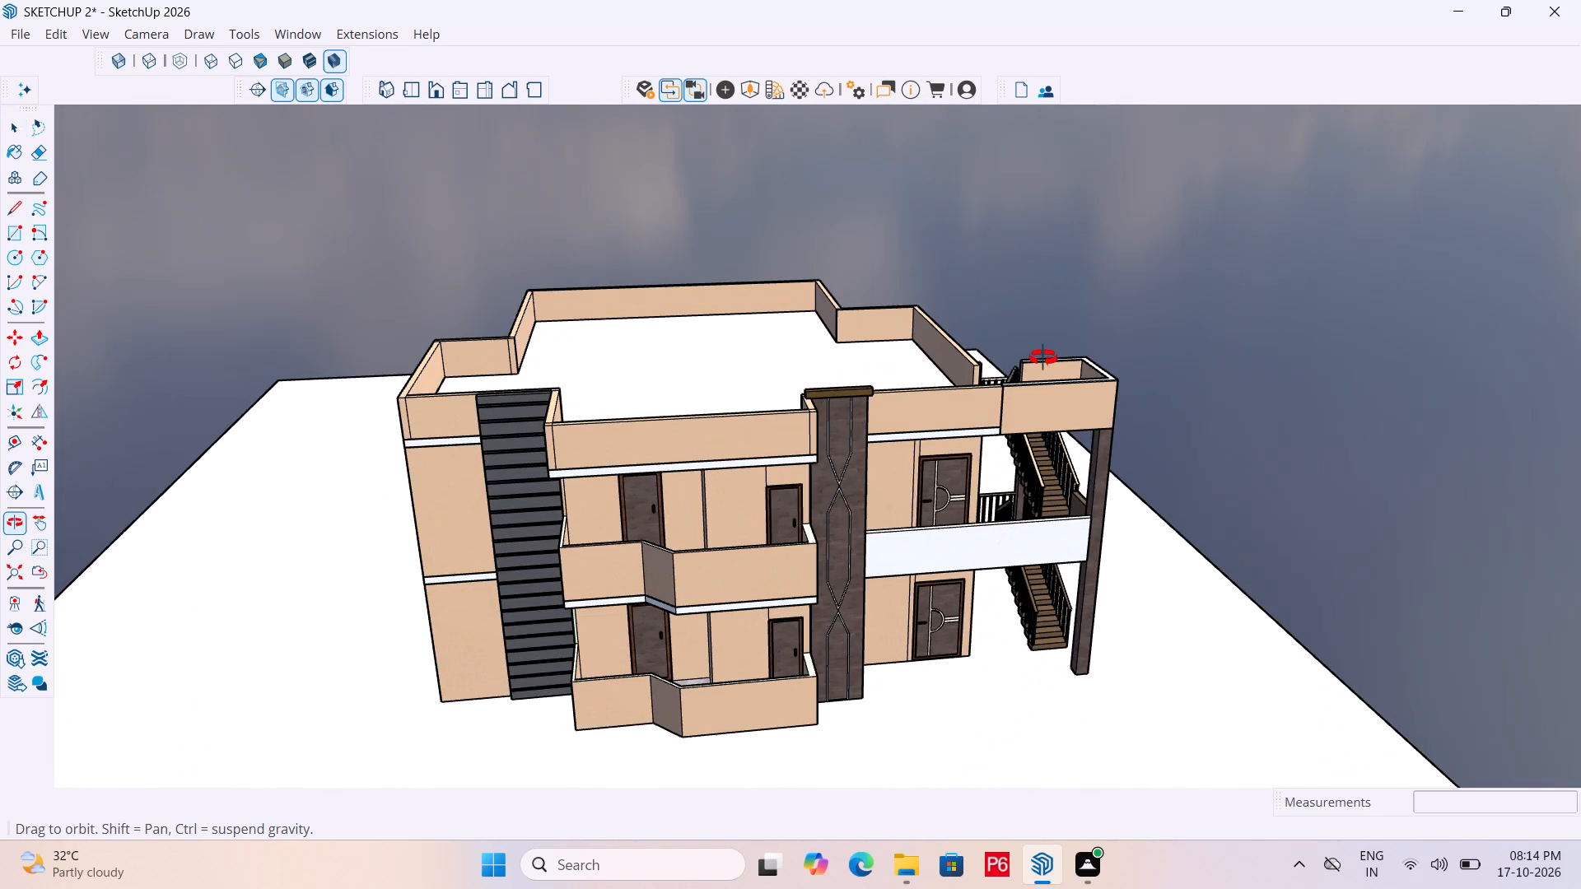
pyautogui.moveTo(1043, 358); pyautogui.dragTo(1170, 346, button='middle')
pyautogui.scroll(1, 328, 458)
pyautogui.moveTo(343, 456); pyautogui.dragTo(562, 483, button='middle')
pyautogui.scroll(4, 562, 483)
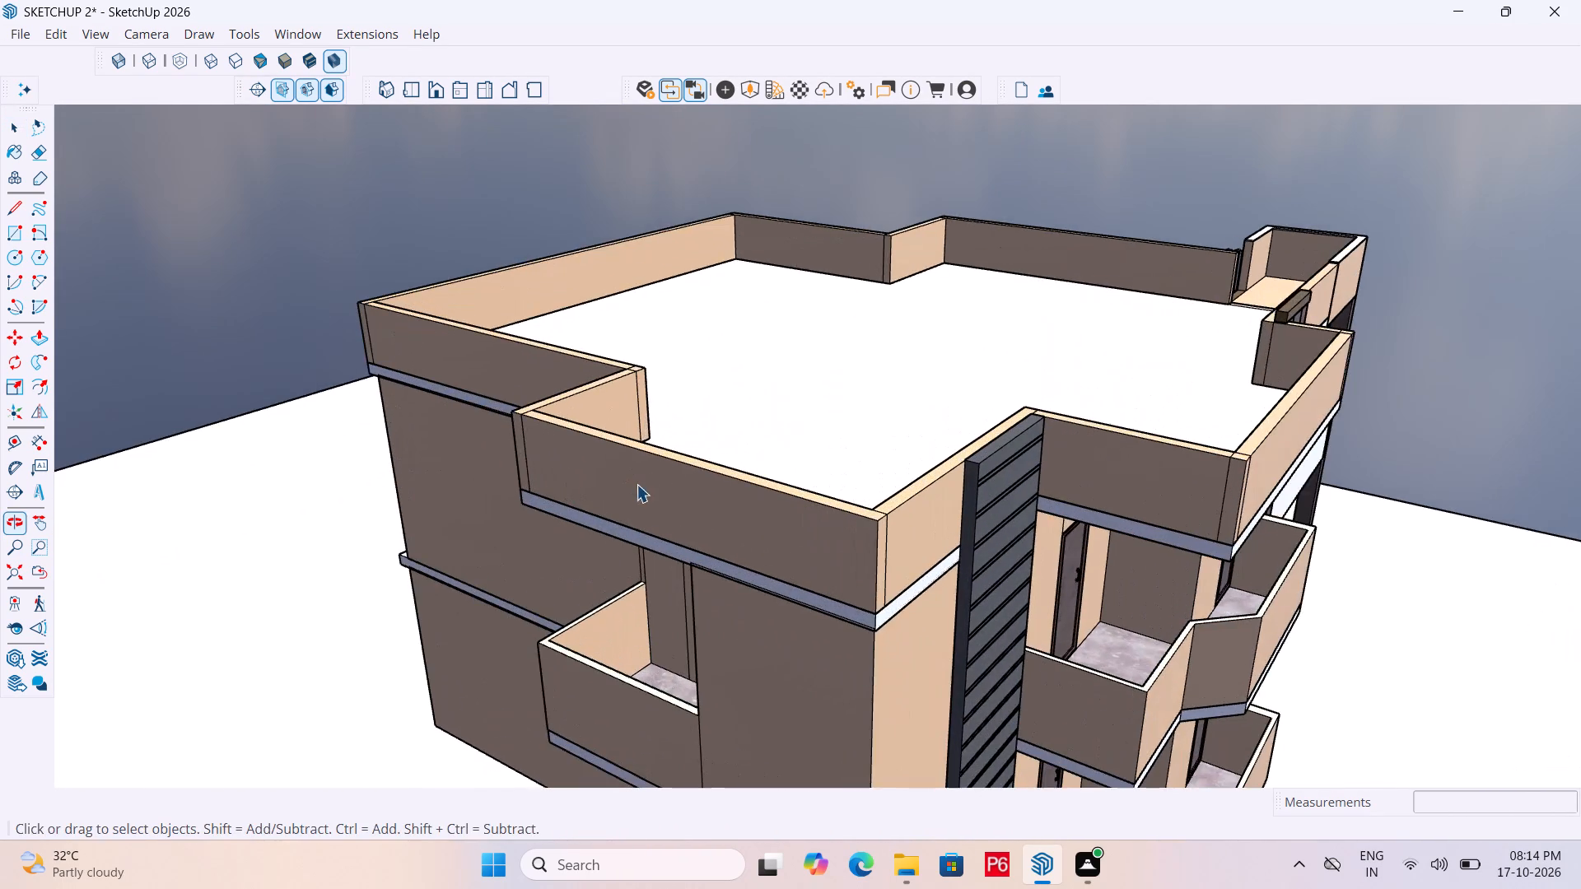
pyautogui.moveTo(671, 472); pyautogui.dragTo(632, 575, button='middle')
pyautogui.scroll(6, 632, 575)
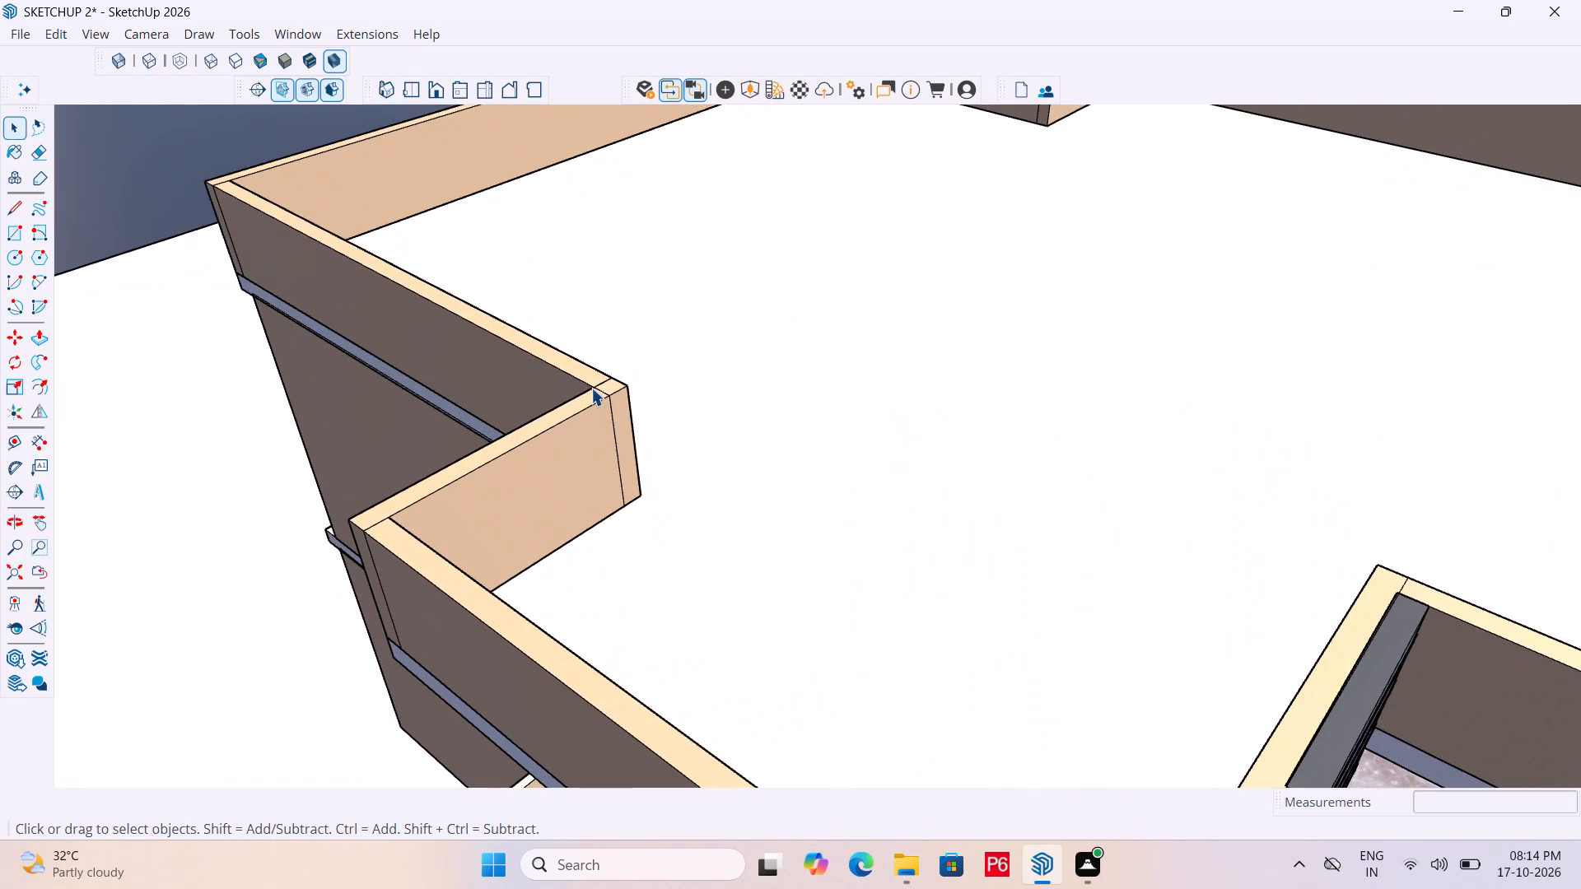
pyautogui.click(591, 388)
pyautogui.doubleClick(601, 396)
pyautogui.click(610, 386)
pyautogui.scroll(5, 604, 385)
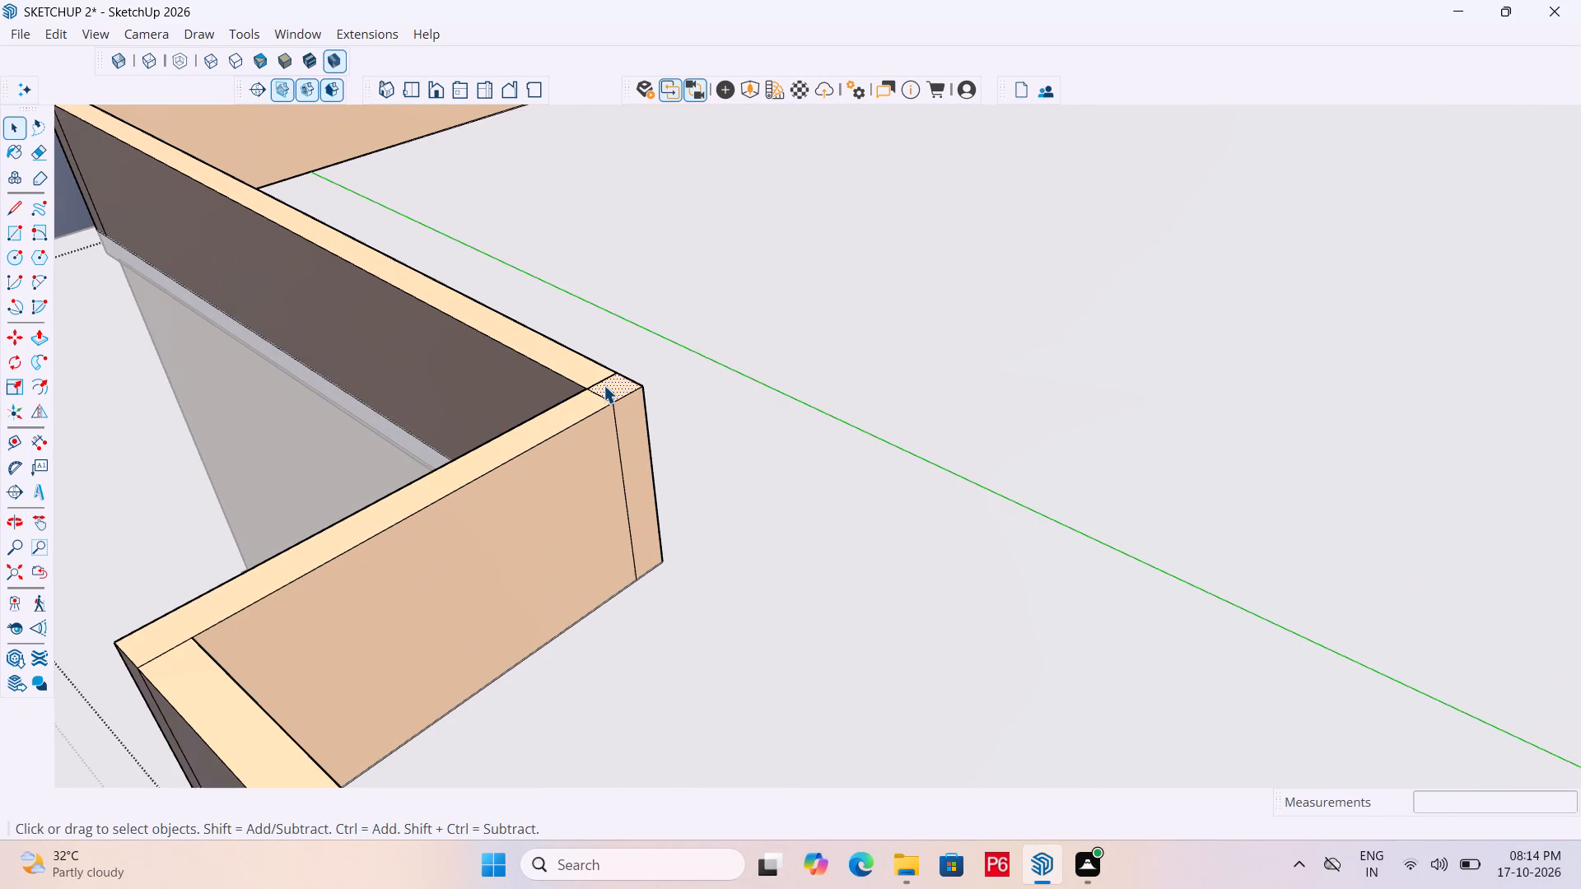
pyautogui.press('e')
pyautogui.click(605, 375)
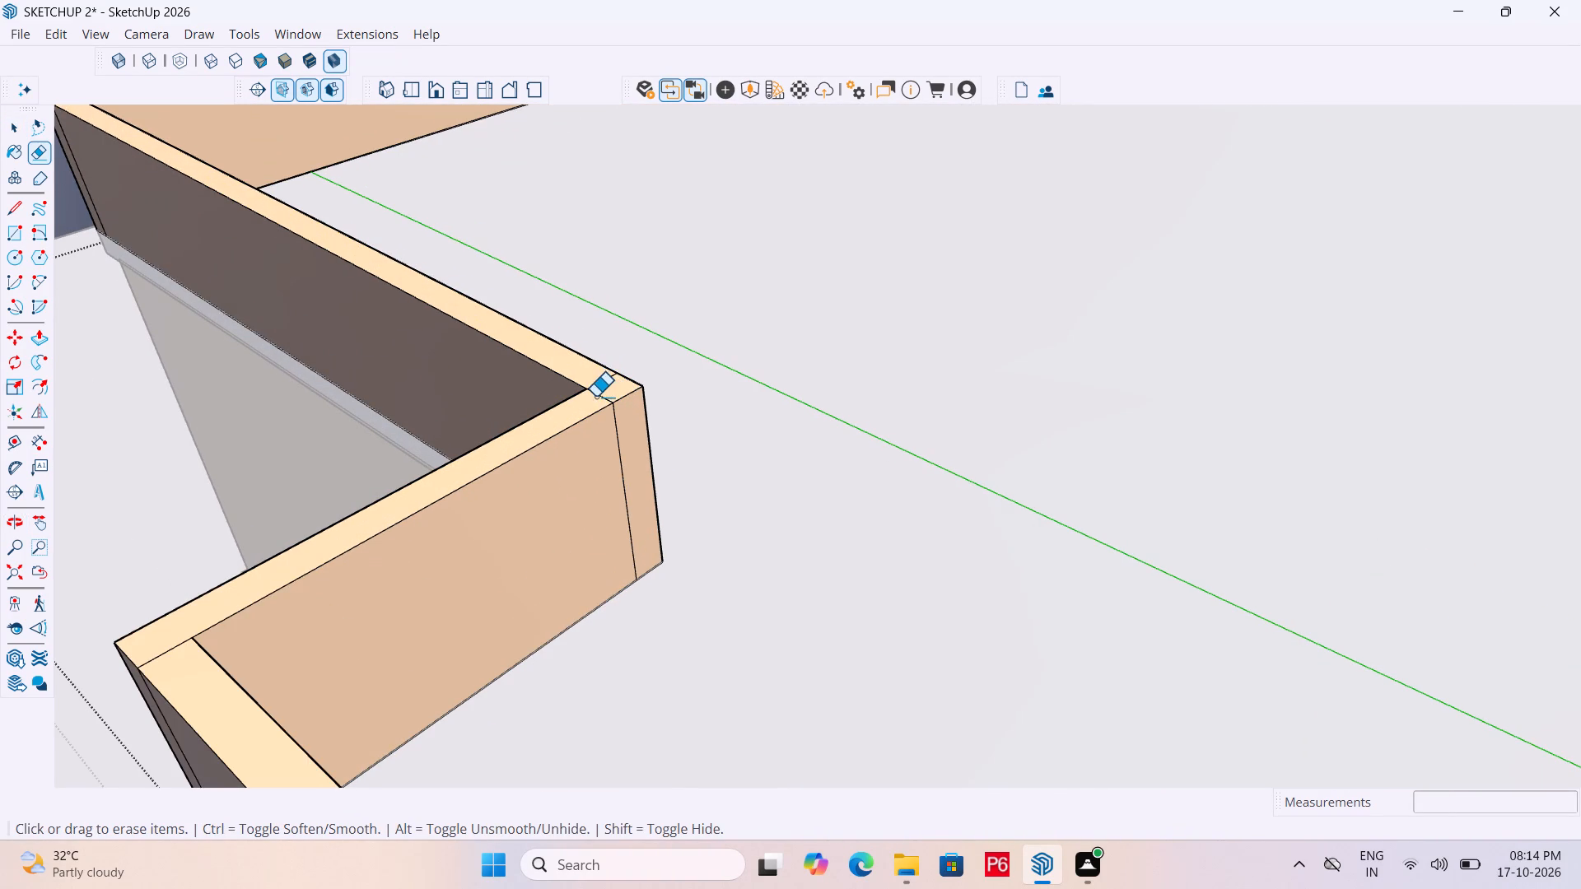
pyautogui.moveTo(595, 397); pyautogui.dragTo(603, 386)
pyautogui.click(604, 377)
# Erase the top seam lines at the adjacent projecting corner and at the two corners flanking the slatted panel.
pyautogui.scroll(-6, 508, 333)
pyautogui.scroll(6, 319, 512)
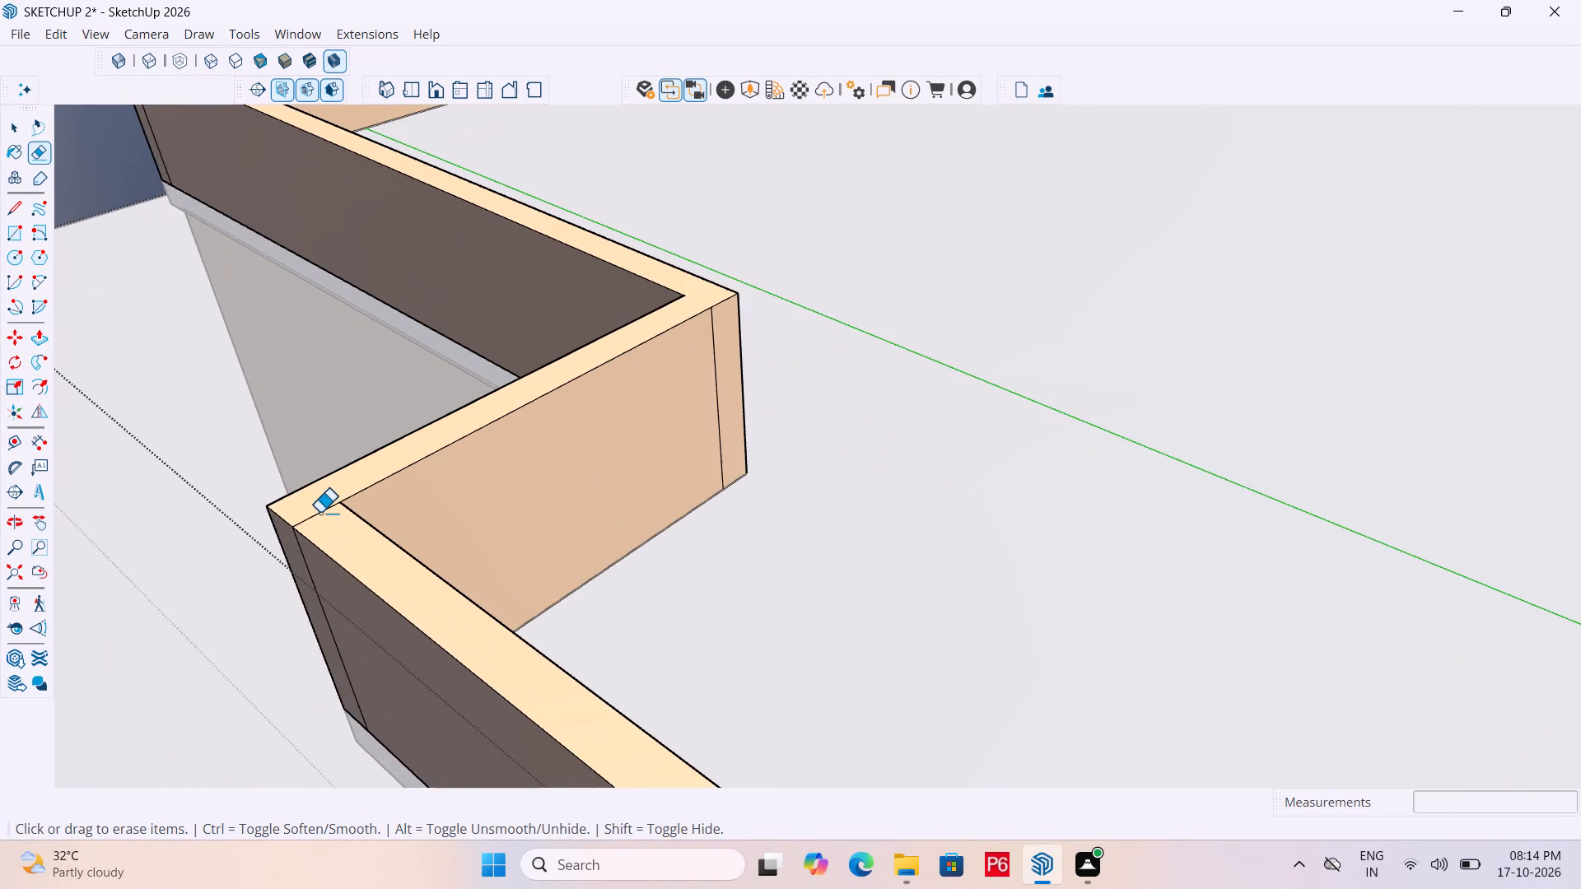
pyautogui.click(319, 514)
pyautogui.scroll(-7, 148, 395)
pyautogui.scroll(11, 359, 507)
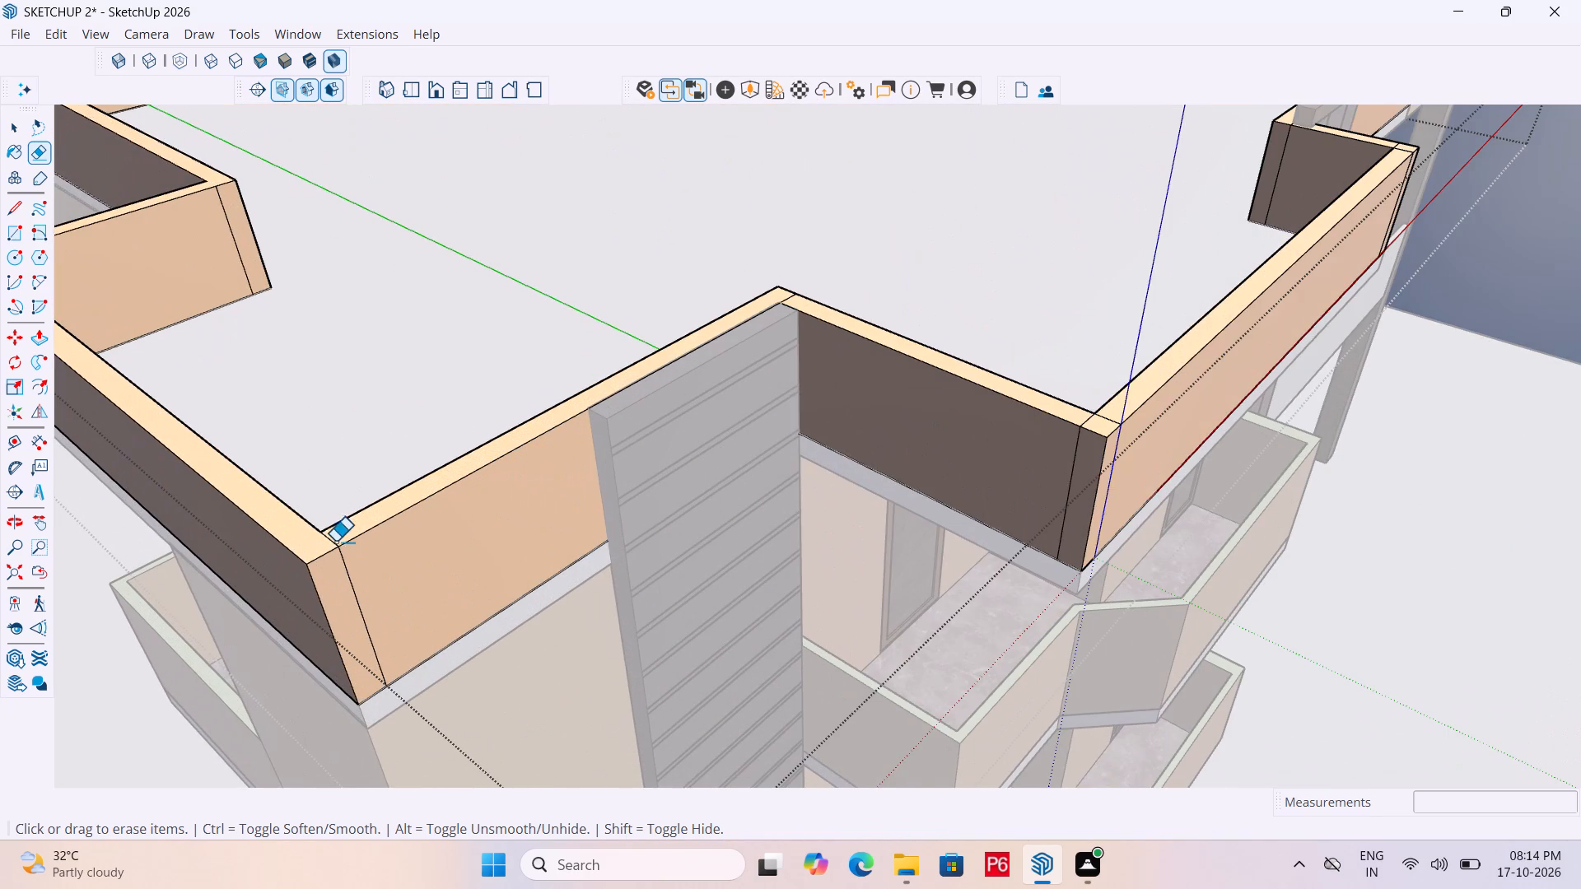
pyautogui.click(333, 540)
pyautogui.scroll(-6, 299, 561)
pyautogui.scroll(9, 567, 413)
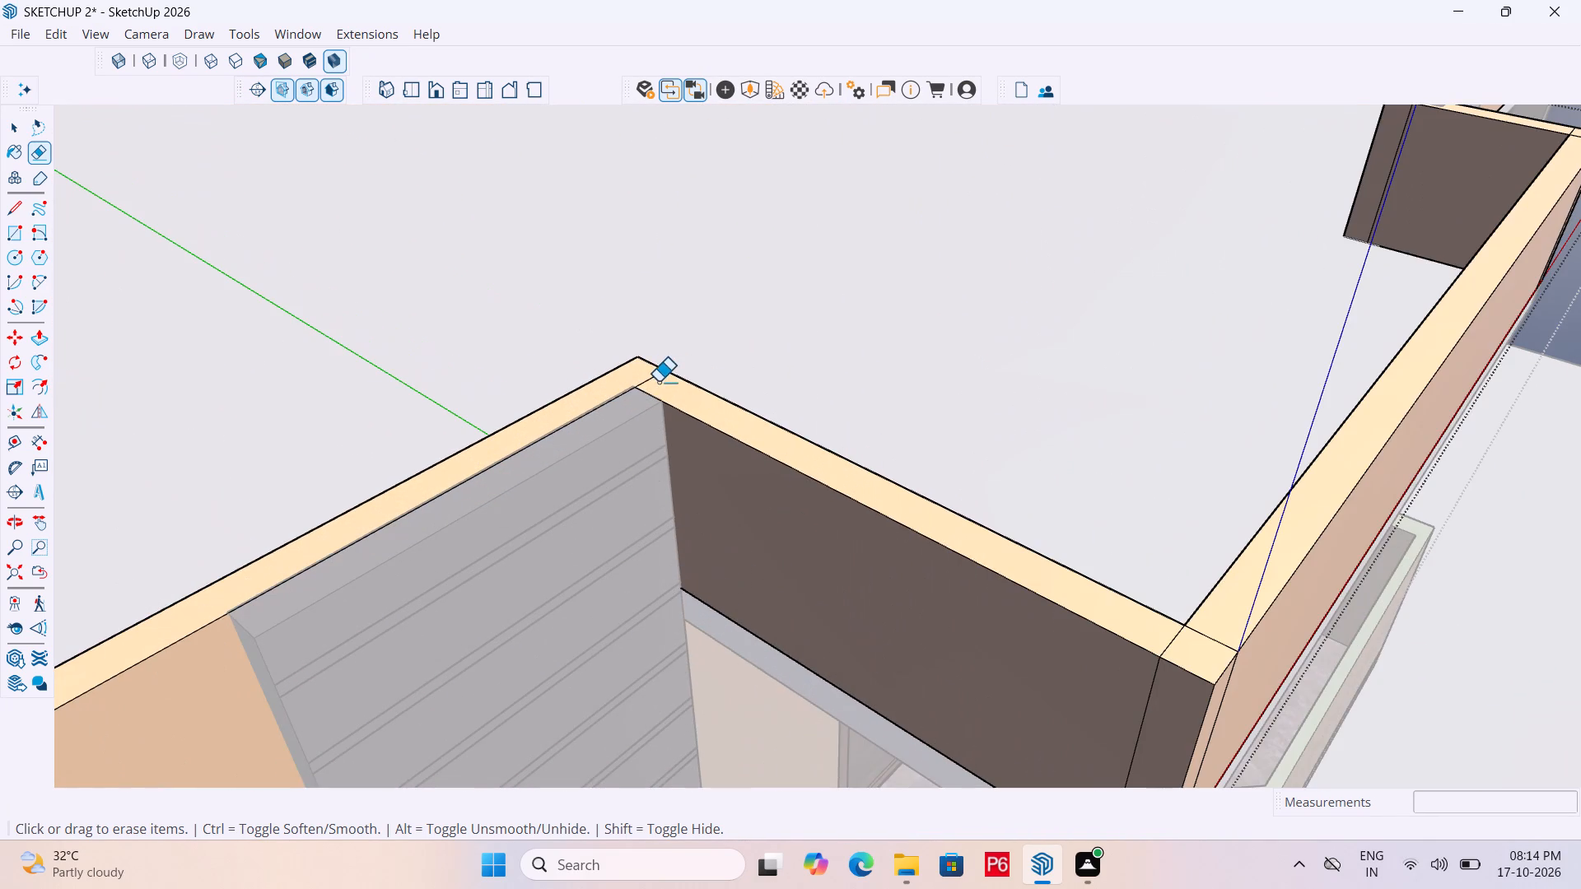
pyautogui.click(653, 375)
# Erase the parapet top seam lines at the two outer corners of the front section above the balconies.
pyautogui.scroll(-5, 444, 440)
pyautogui.scroll(8, 801, 568)
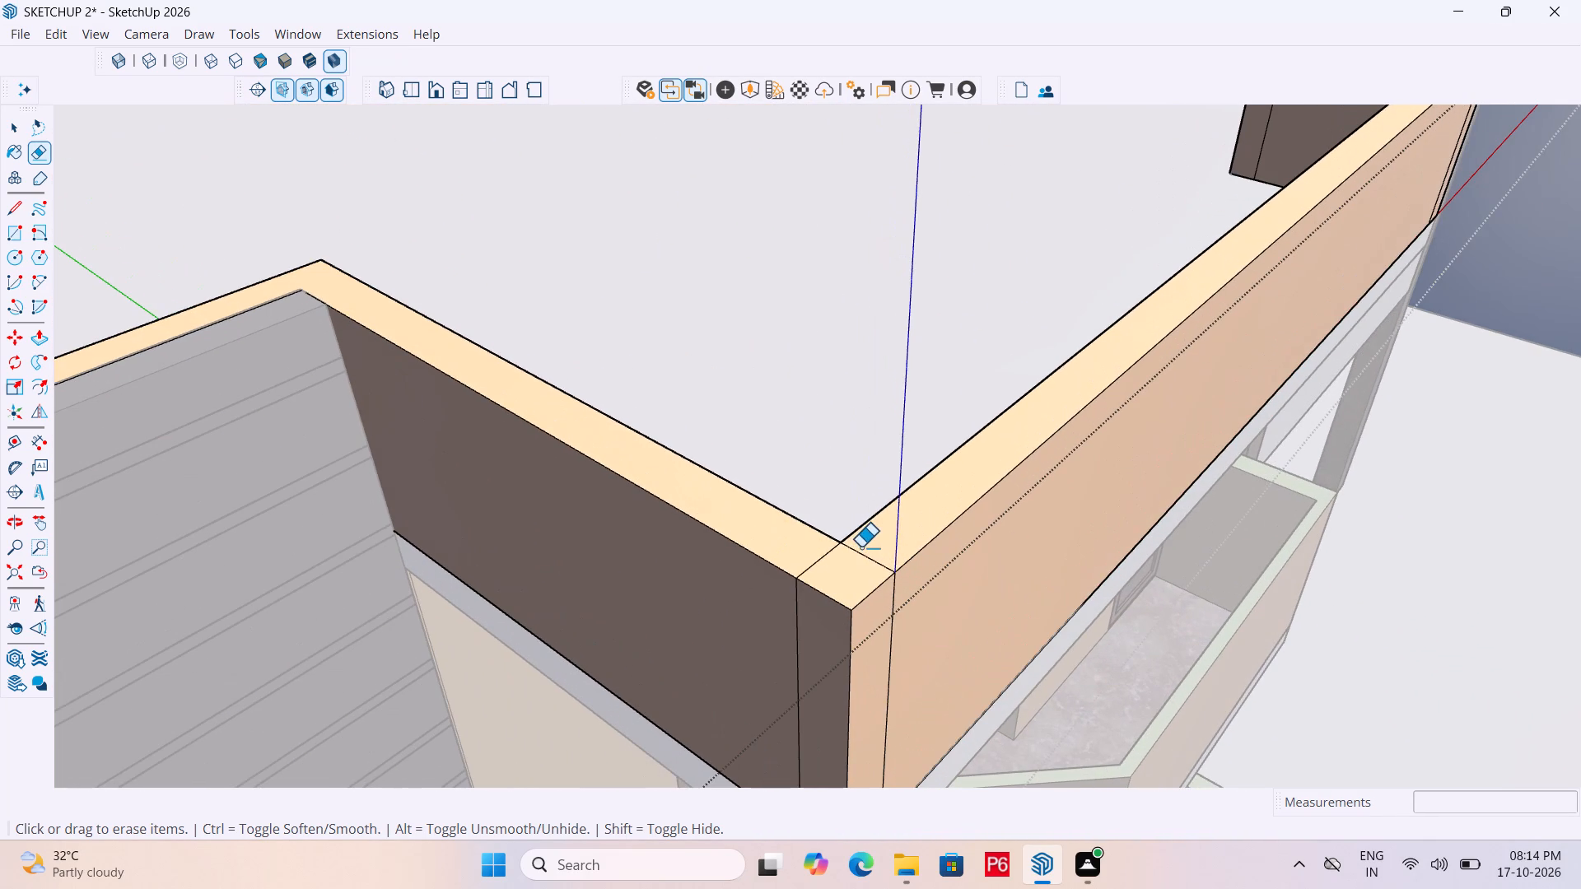
pyautogui.moveTo(855, 552); pyautogui.dragTo(835, 564)
pyautogui.moveTo(808, 560); pyautogui.dragTo(826, 562)
pyautogui.scroll(-13, 563, 568)
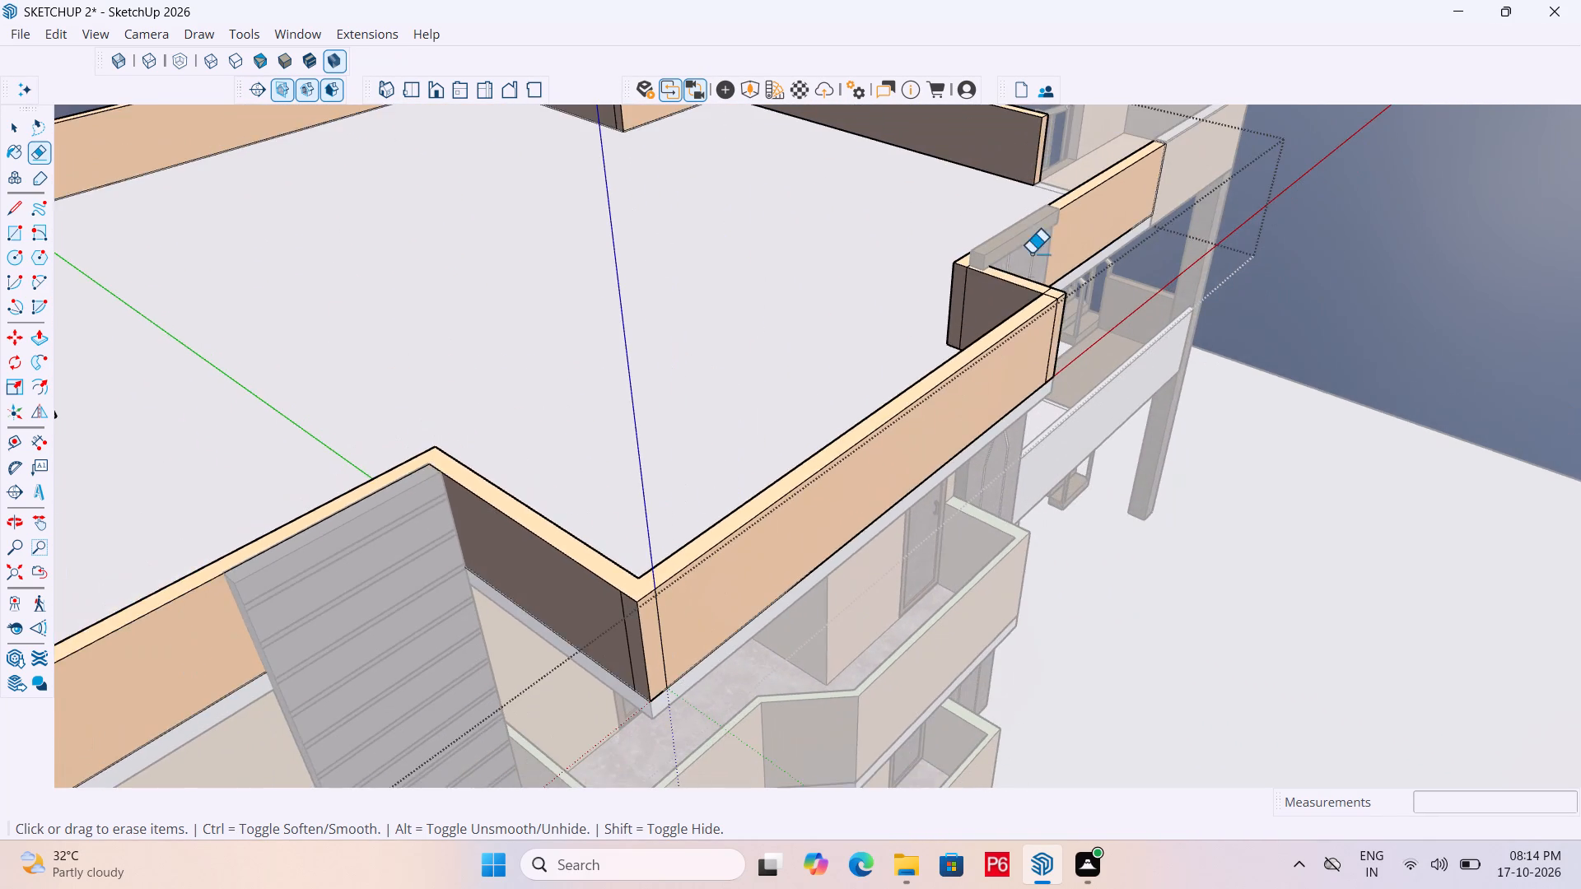
pyautogui.scroll(14, 1045, 255)
pyautogui.moveTo(972, 351); pyautogui.dragTo(951, 361)
pyautogui.moveTo(949, 319); pyautogui.dragTo(954, 327)
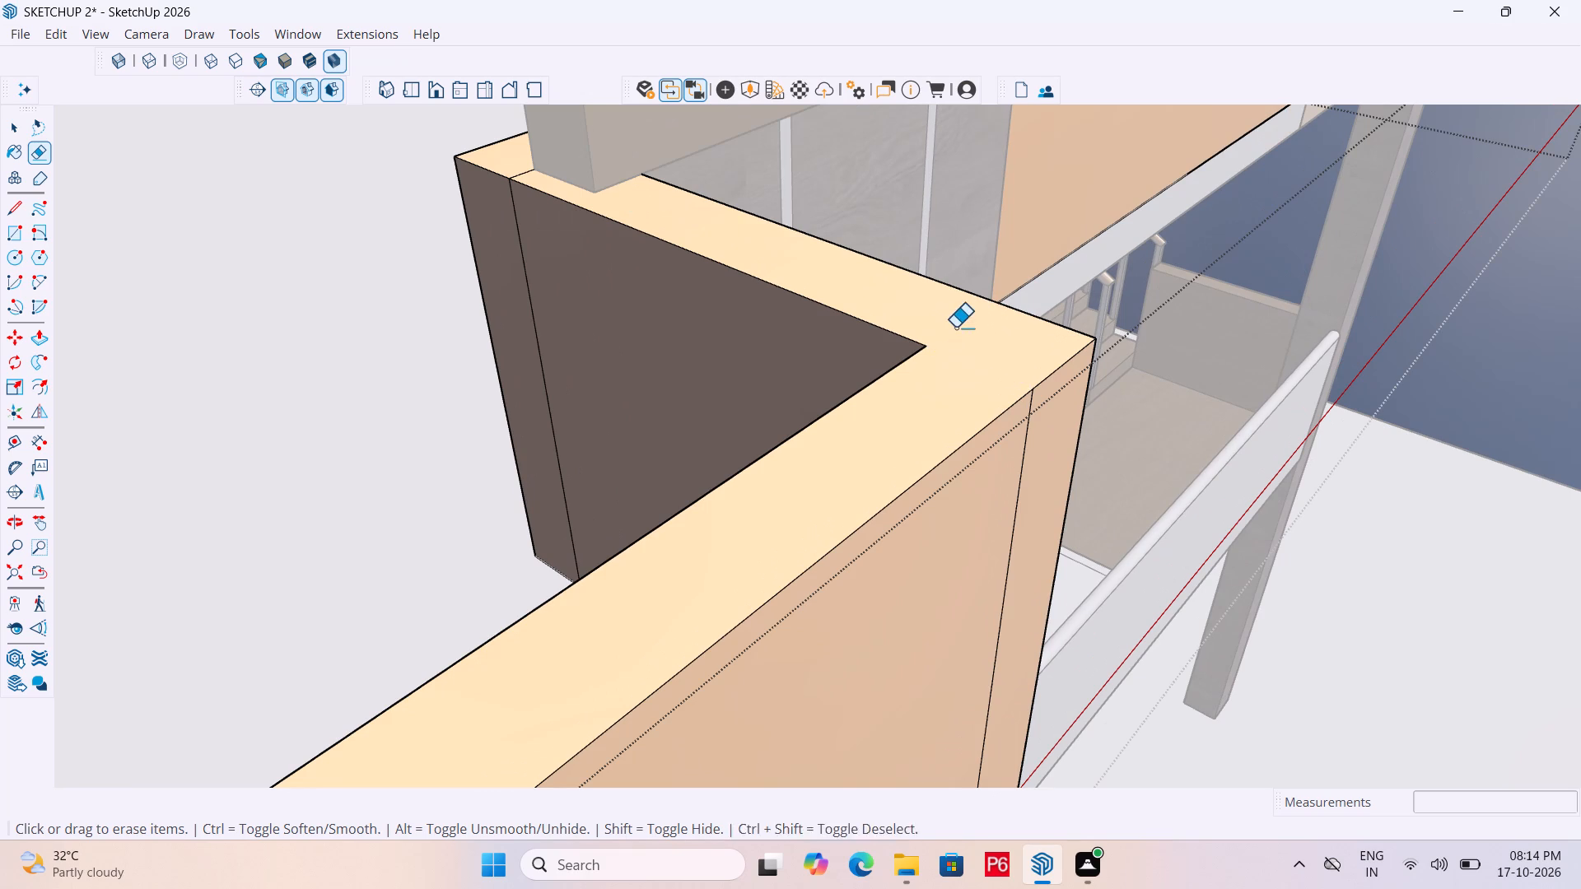
# Erase the seam line on the parapet top at the inner corner beside the patterned column's cap.
pyautogui.scroll(-6, 919, 365)
pyautogui.scroll(-7, 843, 433)
pyautogui.scroll(-1, 859, 287)
pyautogui.moveTo(865, 290); pyautogui.dragTo(1197, 335, button='middle')
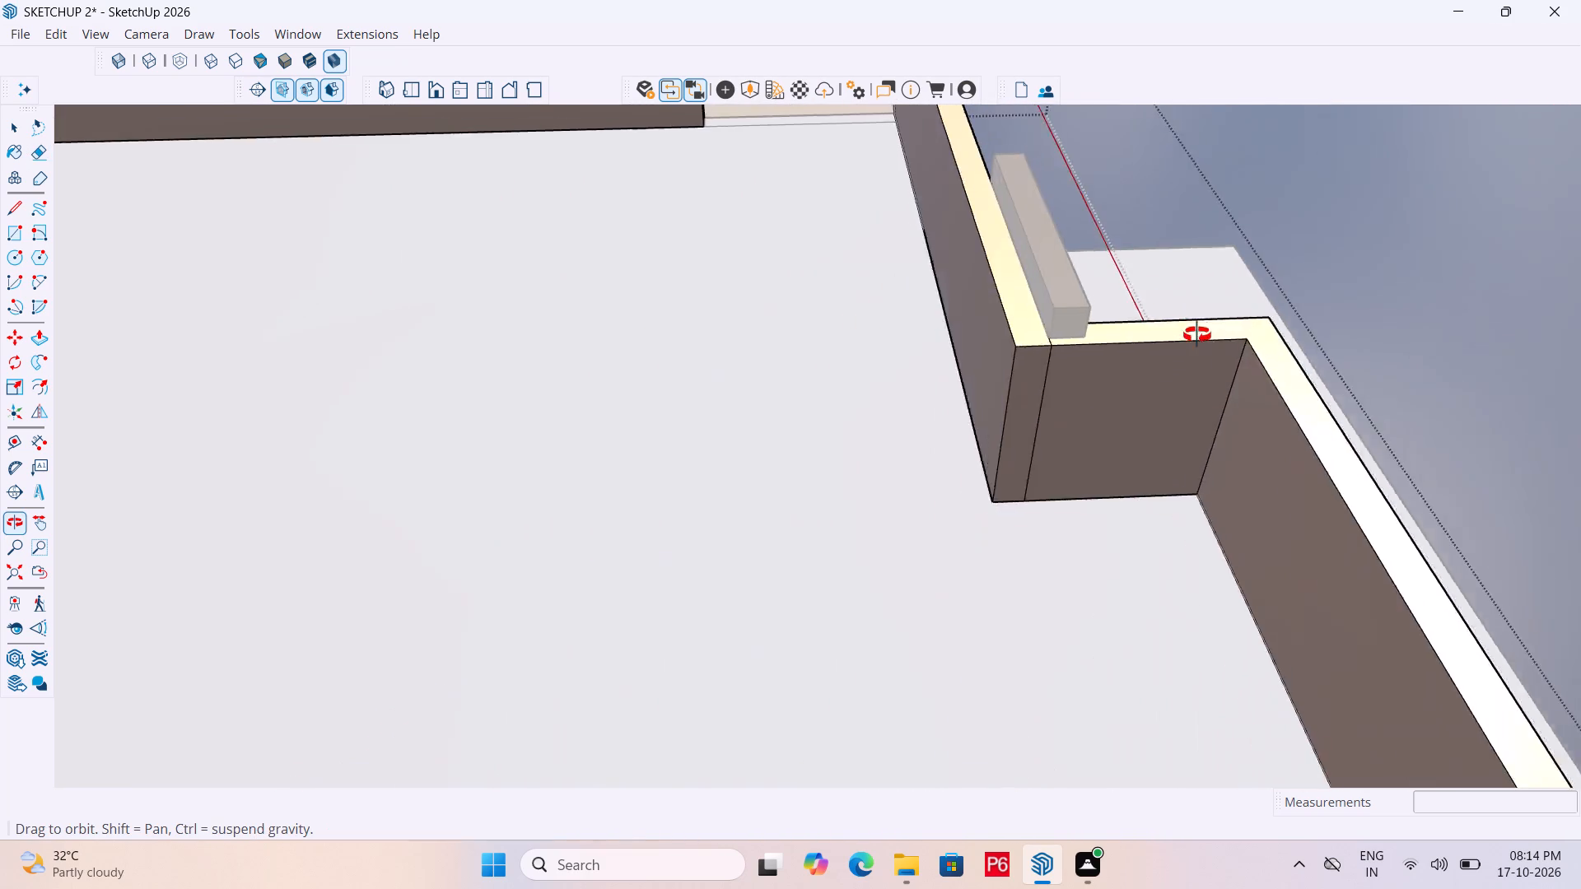
pyautogui.moveTo(1197, 335); pyautogui.dragTo(1108, 371, button='middle')
pyautogui.scroll(5, 1000, 366)
pyautogui.scroll(6, 960, 433)
pyautogui.moveTo(957, 461); pyautogui.dragTo(966, 461)
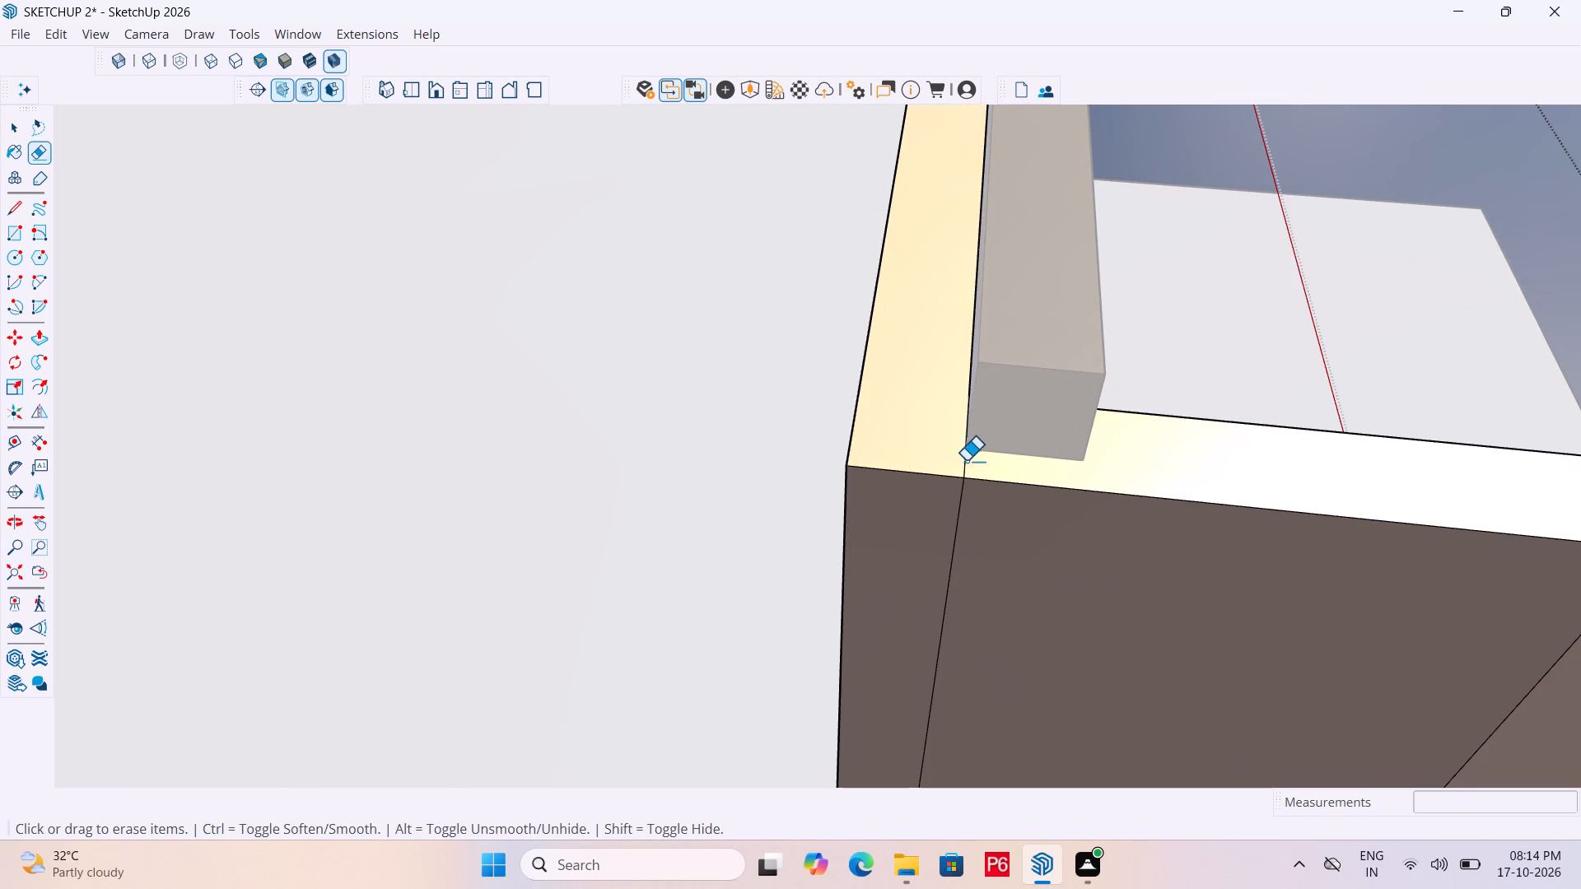
pyautogui.moveTo(966, 461); pyautogui.dragTo(972, 461)
# Erase the parapet top seam lines at the two outer corners along the roof's opposite side.
pyautogui.scroll(-7, 965, 478)
pyautogui.scroll(-7, 865, 468)
pyautogui.scroll(1, 908, 533)
pyautogui.scroll(-7, 888, 500)
pyautogui.scroll(-4, 777, 530)
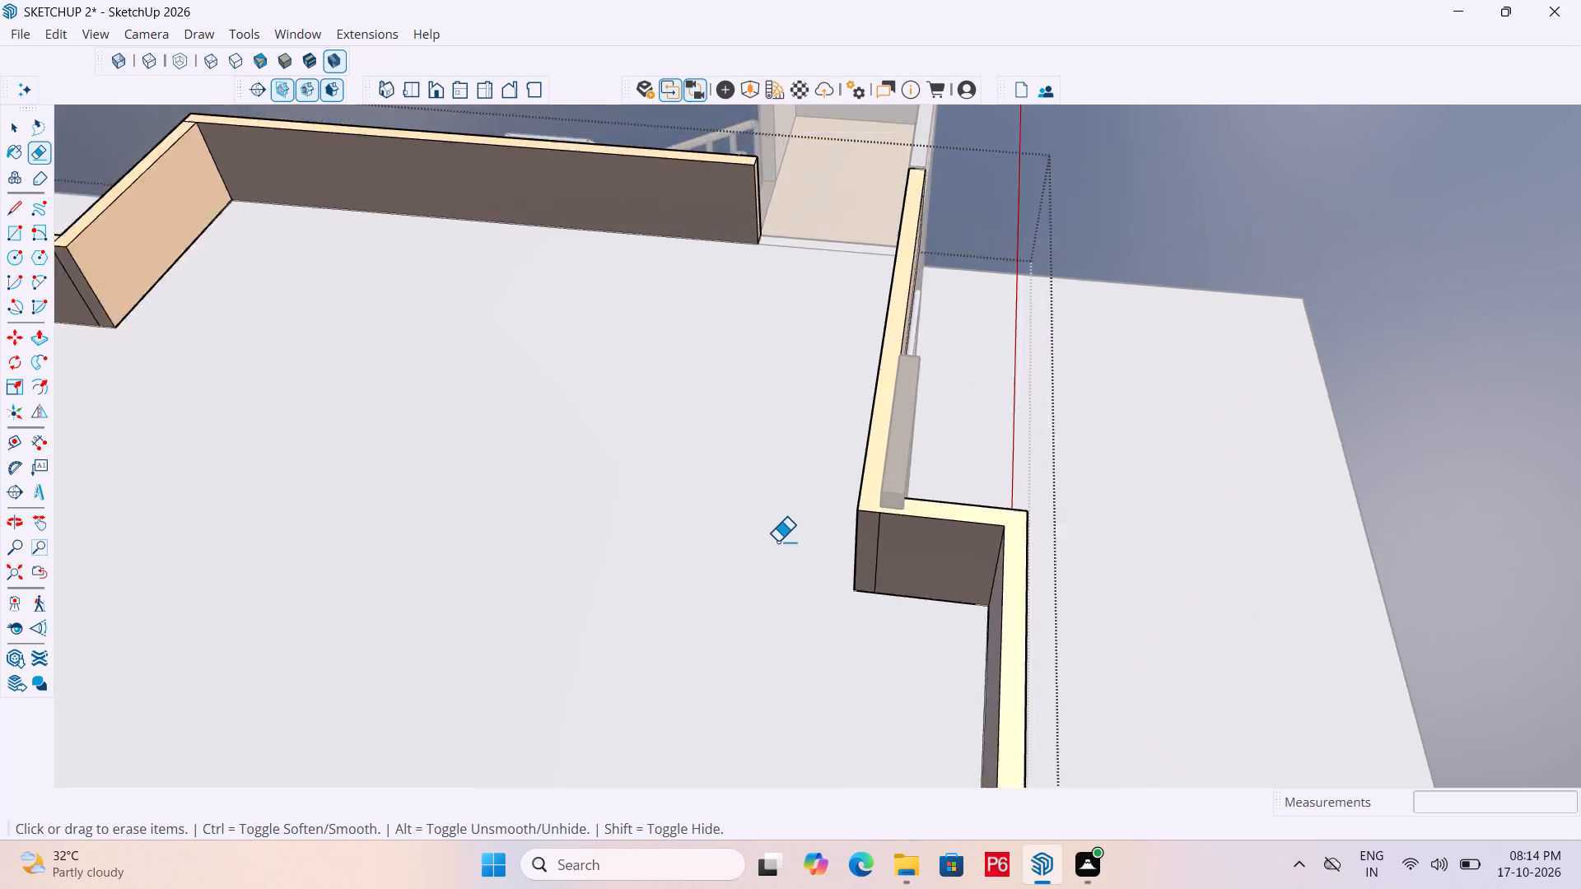
pyautogui.scroll(-3, 777, 542)
pyautogui.moveTo(934, 377); pyautogui.dragTo(996, 255, button='middle')
pyautogui.scroll(1, 1014, 250)
pyautogui.scroll(-10, 1164, 232)
pyautogui.scroll(1, 777, 526)
pyautogui.moveTo(777, 526); pyautogui.dragTo(1054, 598, button='middle')
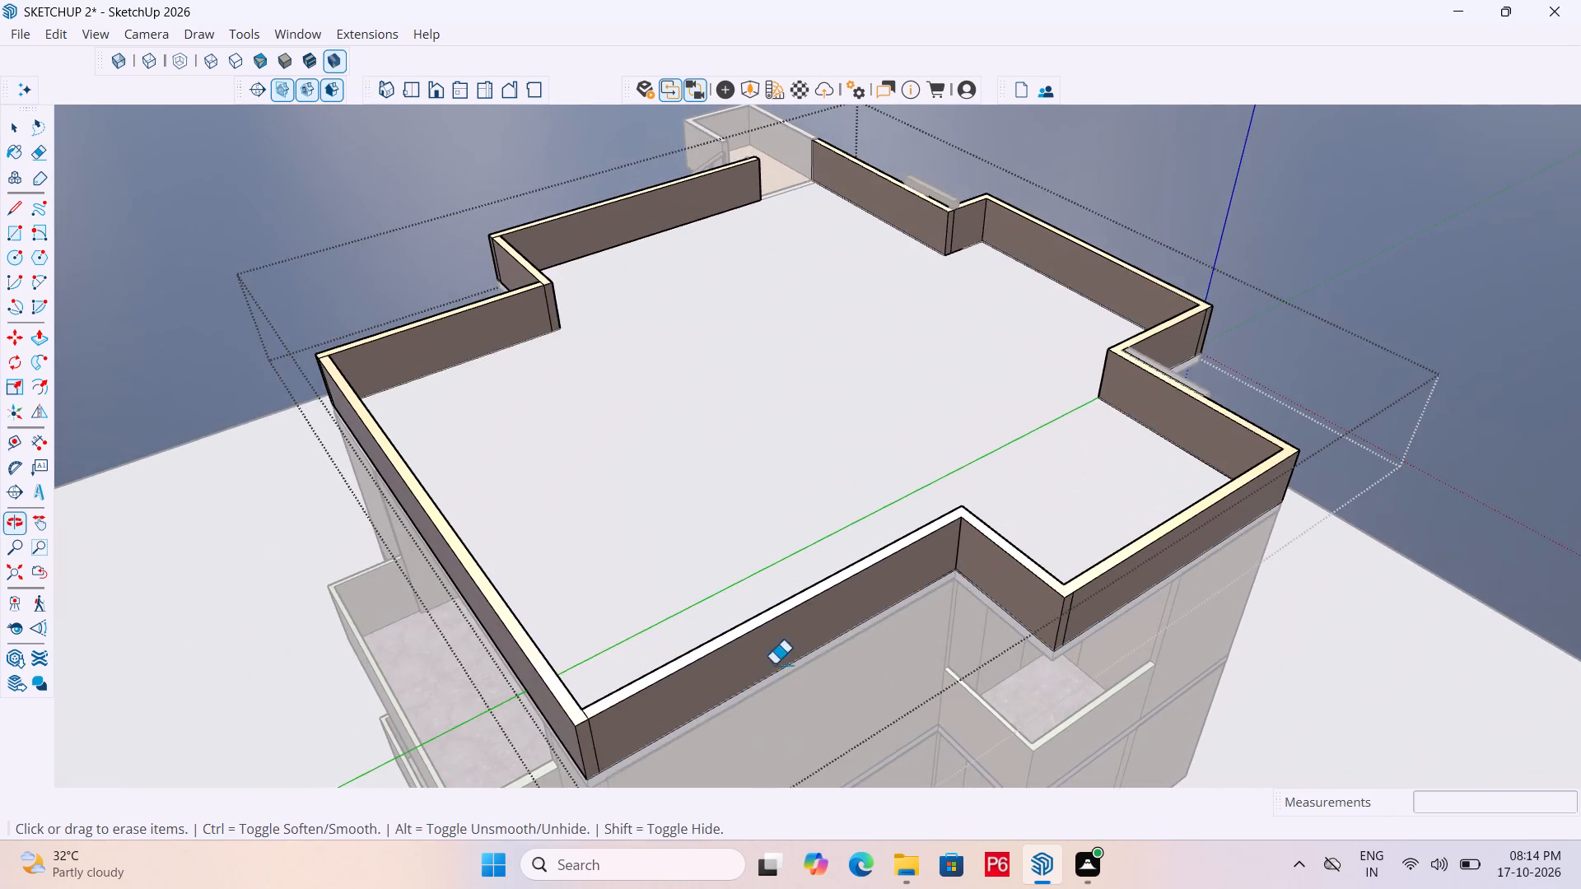
pyautogui.scroll(10, 525, 758)
pyautogui.click(632, 640)
pyautogui.scroll(-6, 752, 655)
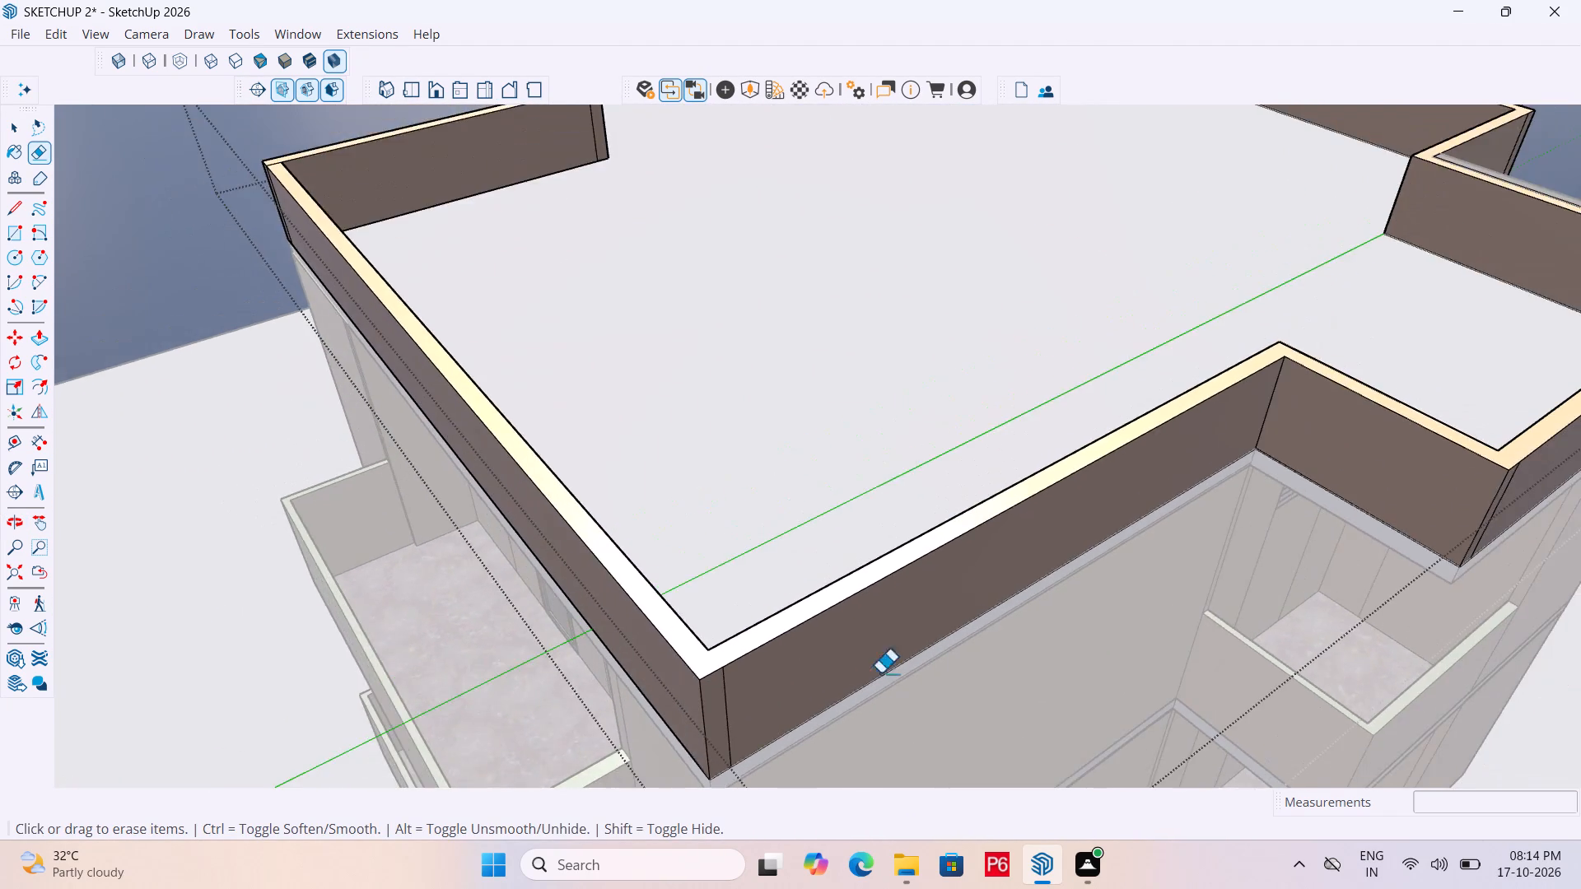
pyautogui.scroll(-6, 949, 644)
pyautogui.scroll(11, 515, 328)
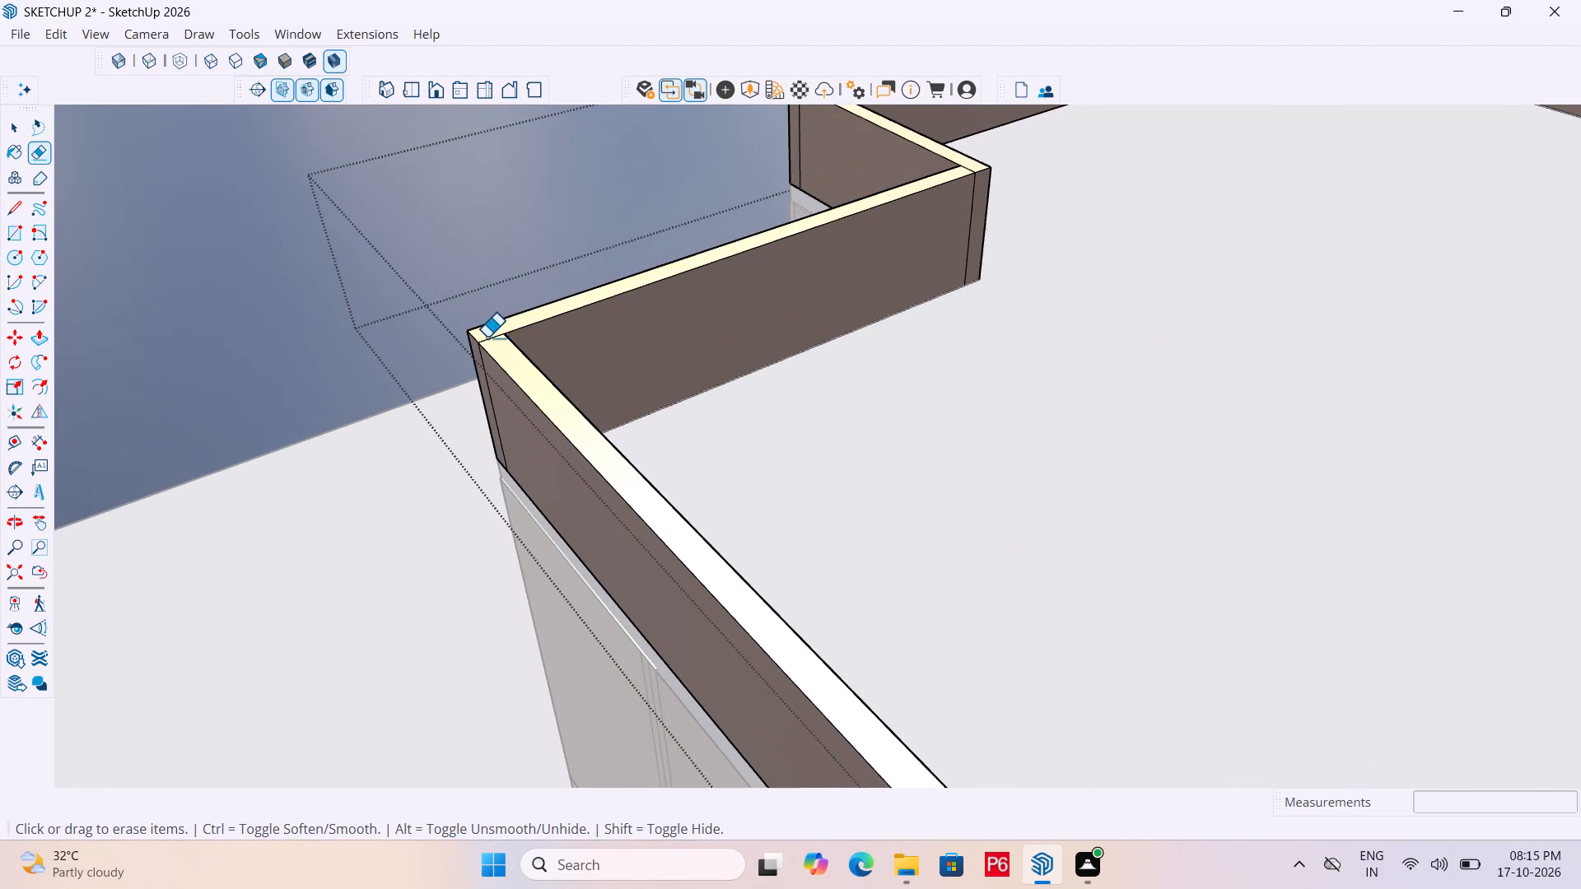
pyautogui.moveTo(487, 337); pyautogui.dragTo(501, 349)
# Erase the parapet top seam lines at the recess's inner corner and the outer corner nearest the staircase landing.
pyautogui.scroll(-5, 609, 491)
pyautogui.moveTo(483, 459); pyautogui.dragTo(736, 511, button='middle')
pyautogui.scroll(2, 1062, 226)
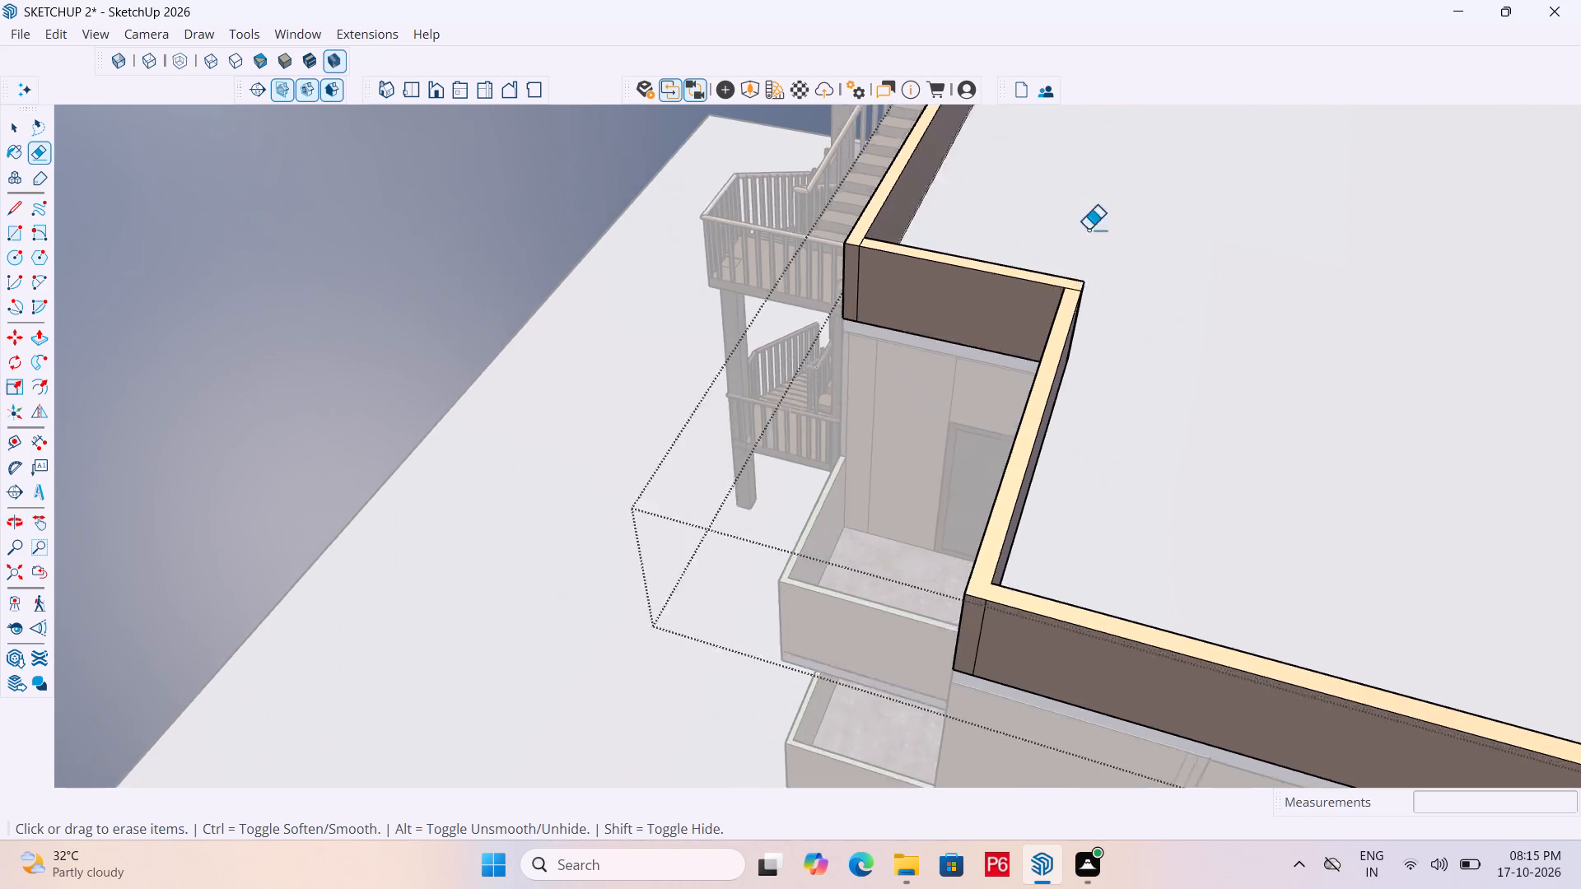
pyautogui.scroll(8, 1088, 230)
pyautogui.moveTo(1062, 323); pyautogui.dragTo(1062, 333)
pyautogui.scroll(-6, 967, 335)
pyautogui.scroll(2, 505, 129)
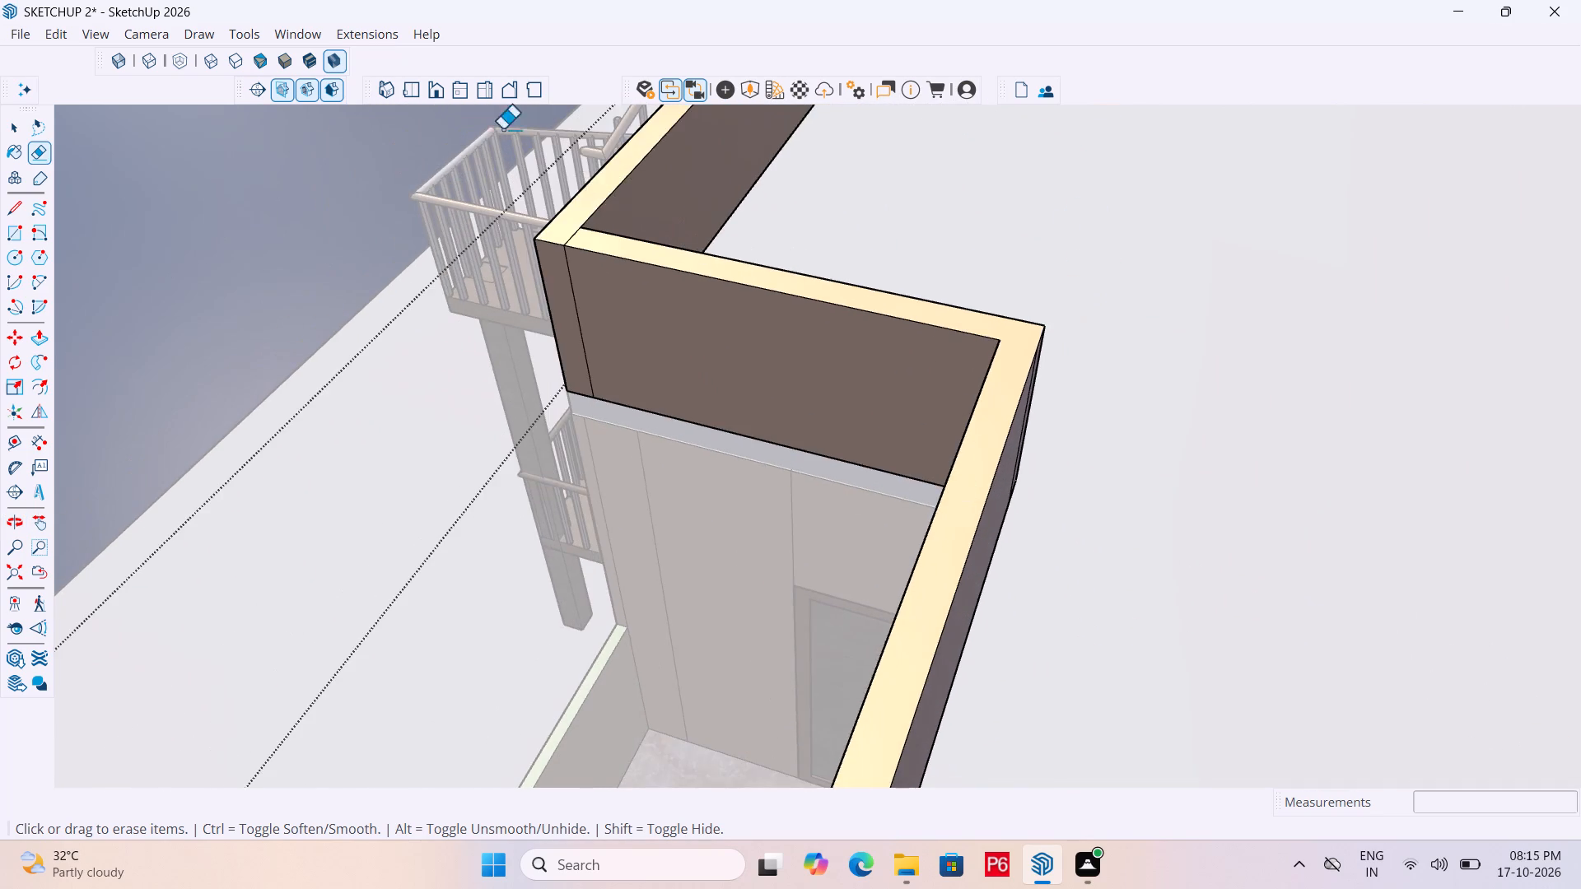
pyautogui.scroll(4, 502, 129)
pyautogui.scroll(-3, 721, 370)
pyautogui.moveTo(803, 482); pyautogui.dragTo(828, 491)
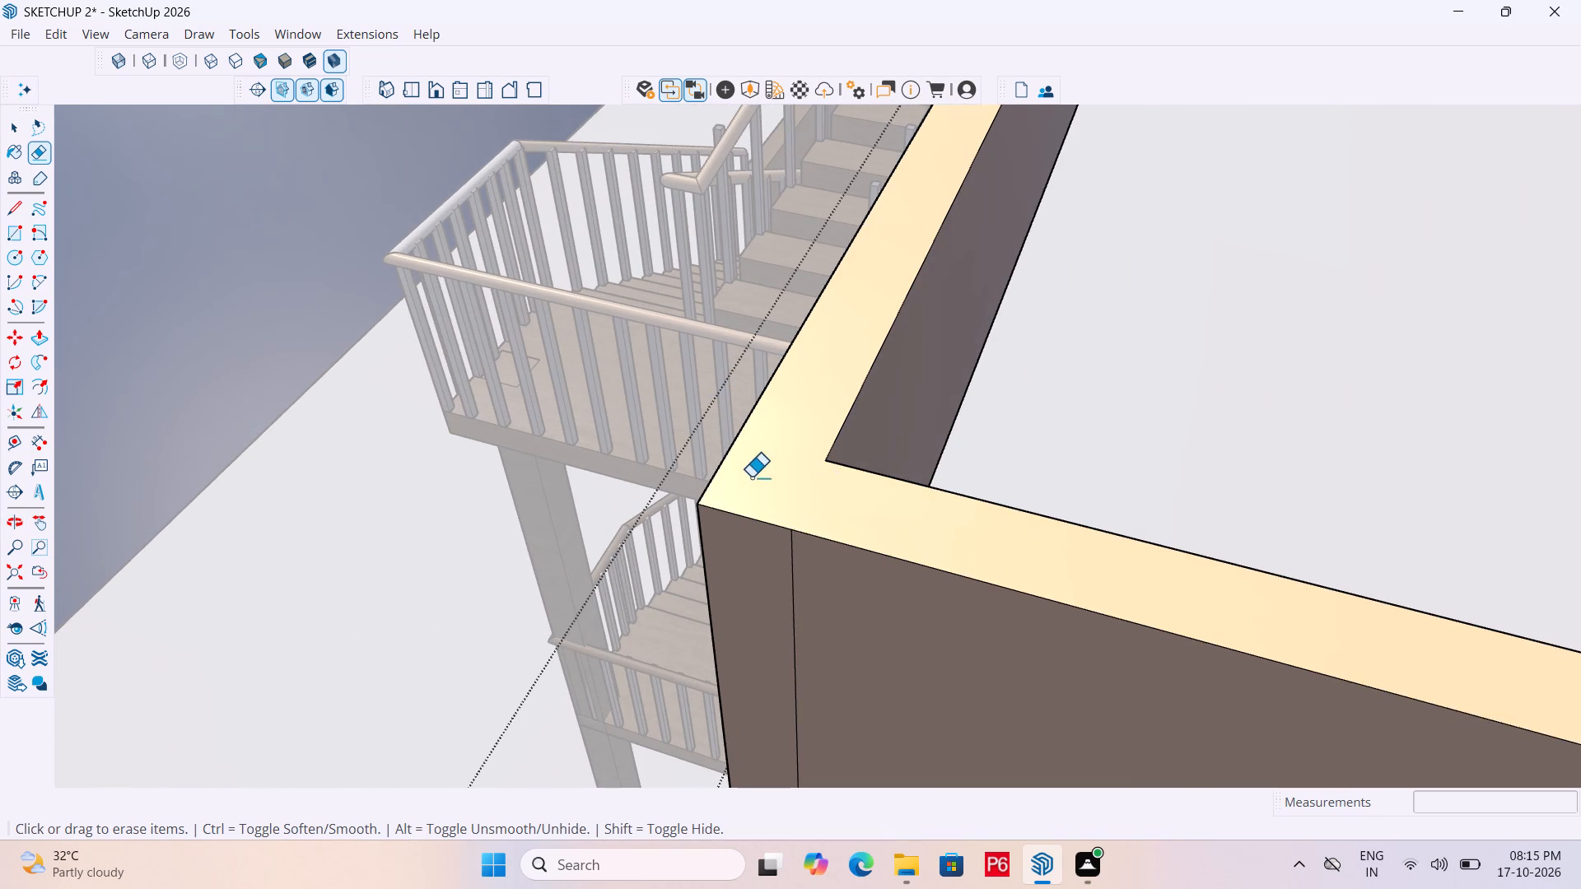
# Save the model and close the roof parapet group.
pyautogui.scroll(-13, 678, 469)
pyautogui.scroll(6, 901, 217)
pyautogui.scroll(-7, 399, 245)
pyautogui.scroll(-4, 458, 307)
pyautogui.hotkey('ctrl', 's')
pyautogui.hotkey('ctrl', 's')
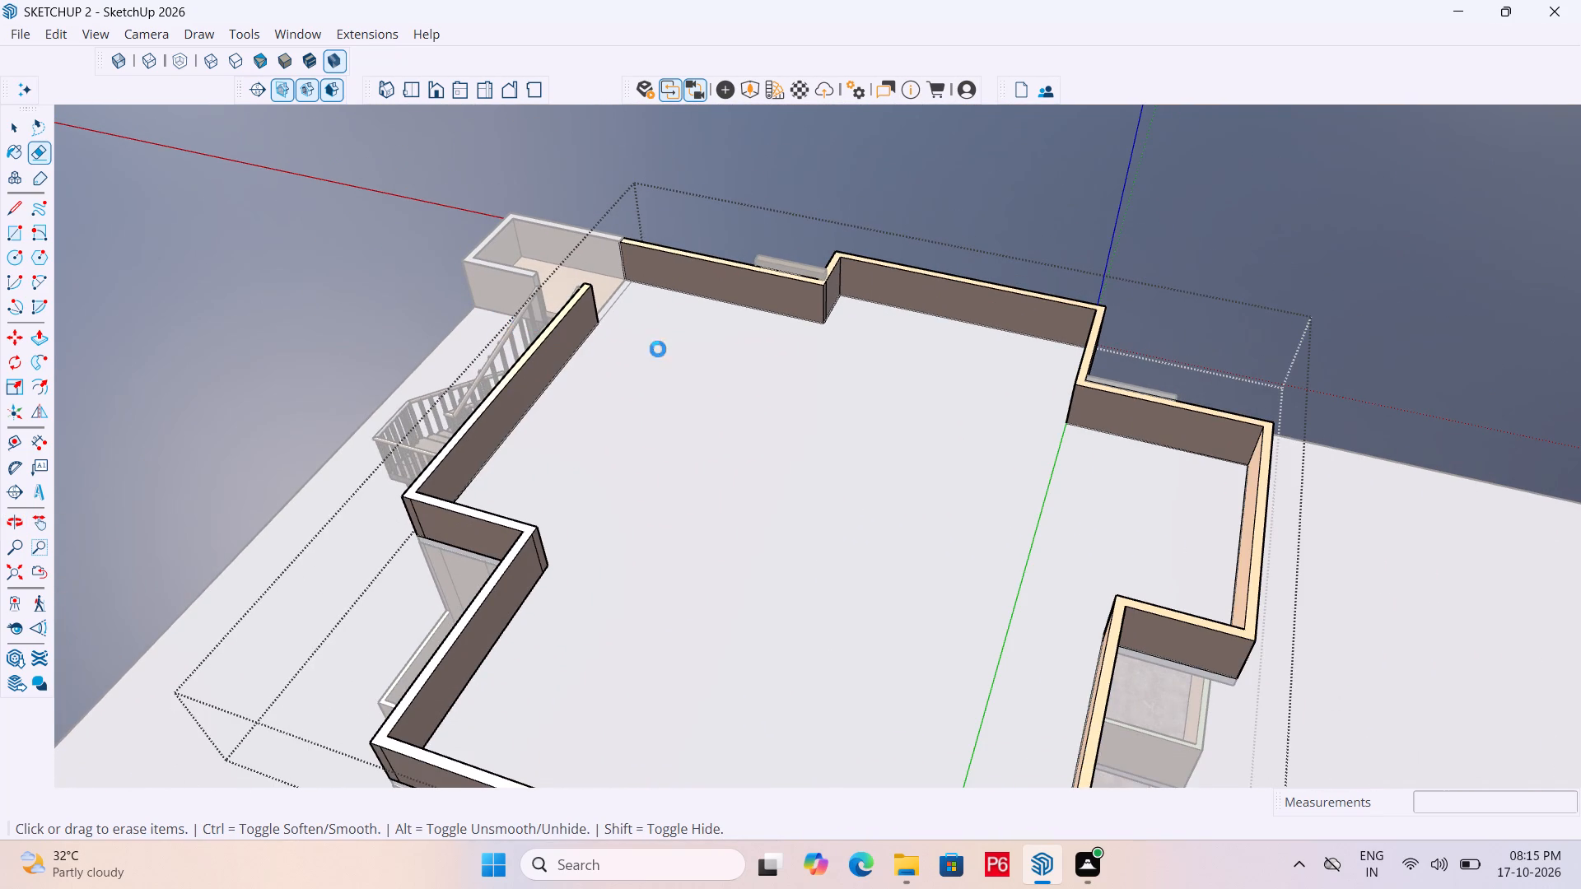
pyautogui.scroll(-3, 858, 333)
pyautogui.moveTo(859, 333); pyautogui.dragTo(445, 317, button='middle')
pyautogui.moveTo(1000, 418); pyautogui.dragTo(255, 243, button='middle')
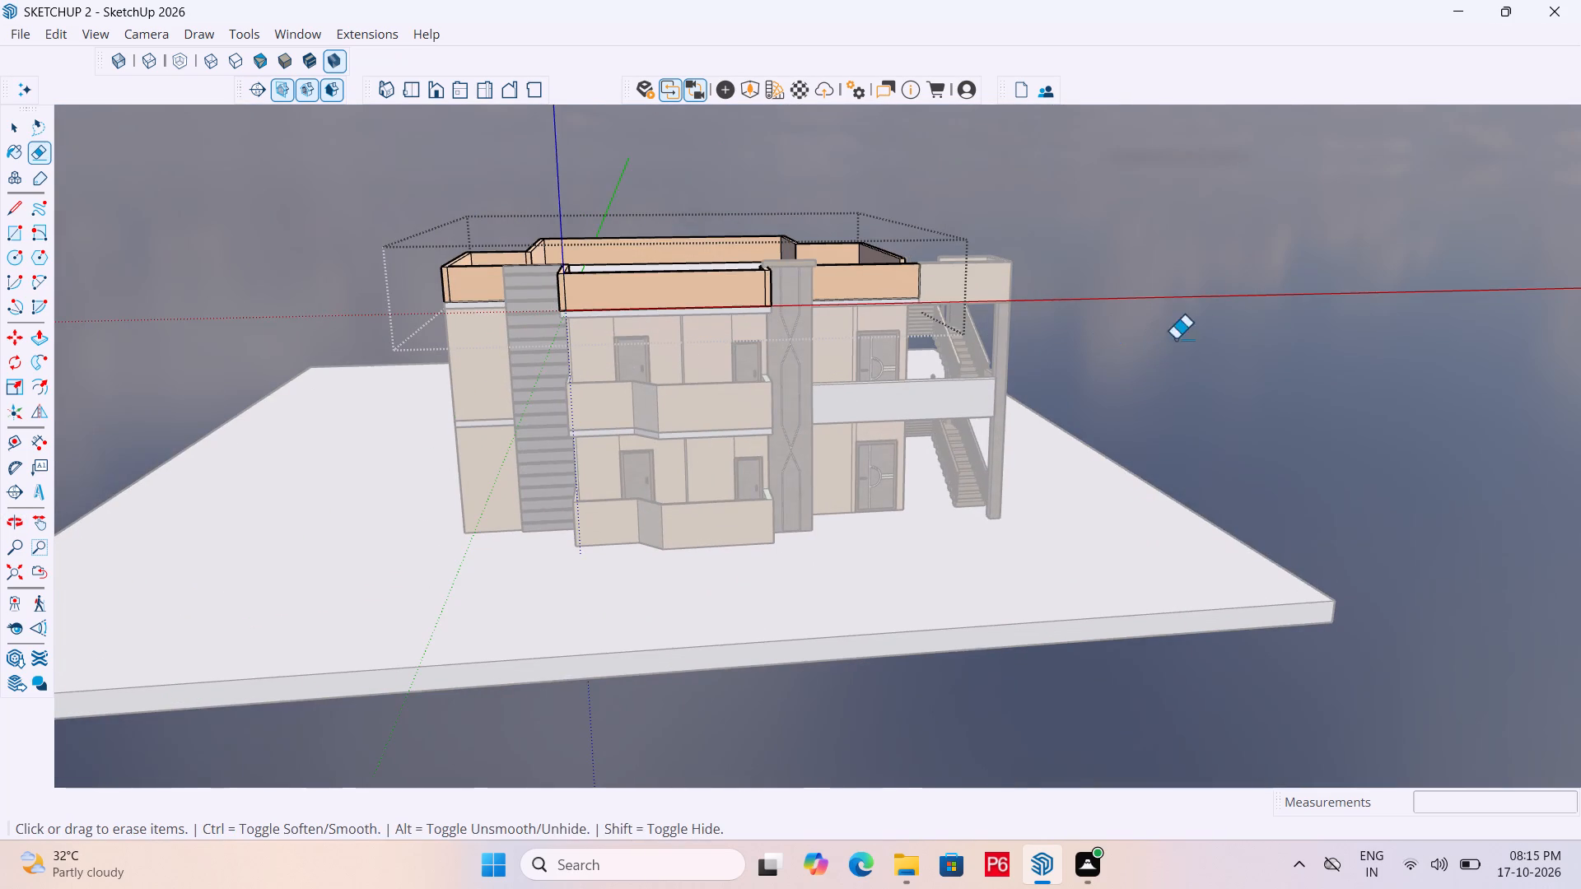
pyautogui.click(1187, 379)
pyautogui.press('space')
pyautogui.click(1190, 375)
# Reopen the roof parapet group for editing and select its continuous top face.
pyautogui.moveTo(694, 316); pyautogui.dragTo(885, 468, button='middle')
pyautogui.scroll(3, 707, 420)
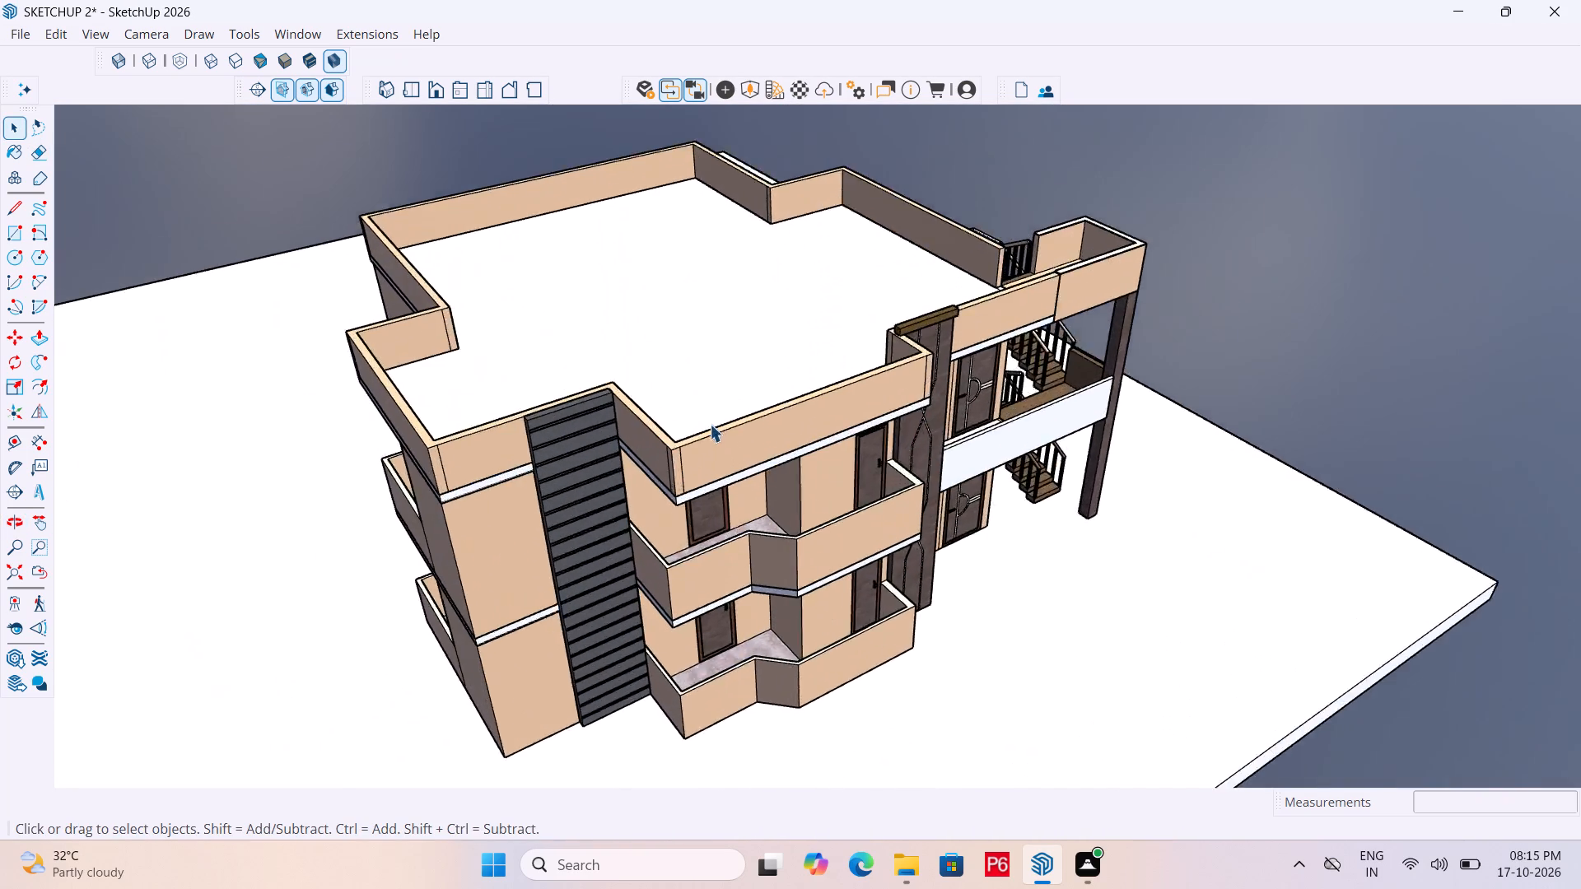
pyautogui.scroll(9, 710, 424)
pyautogui.click(675, 447)
pyautogui.click(656, 442)
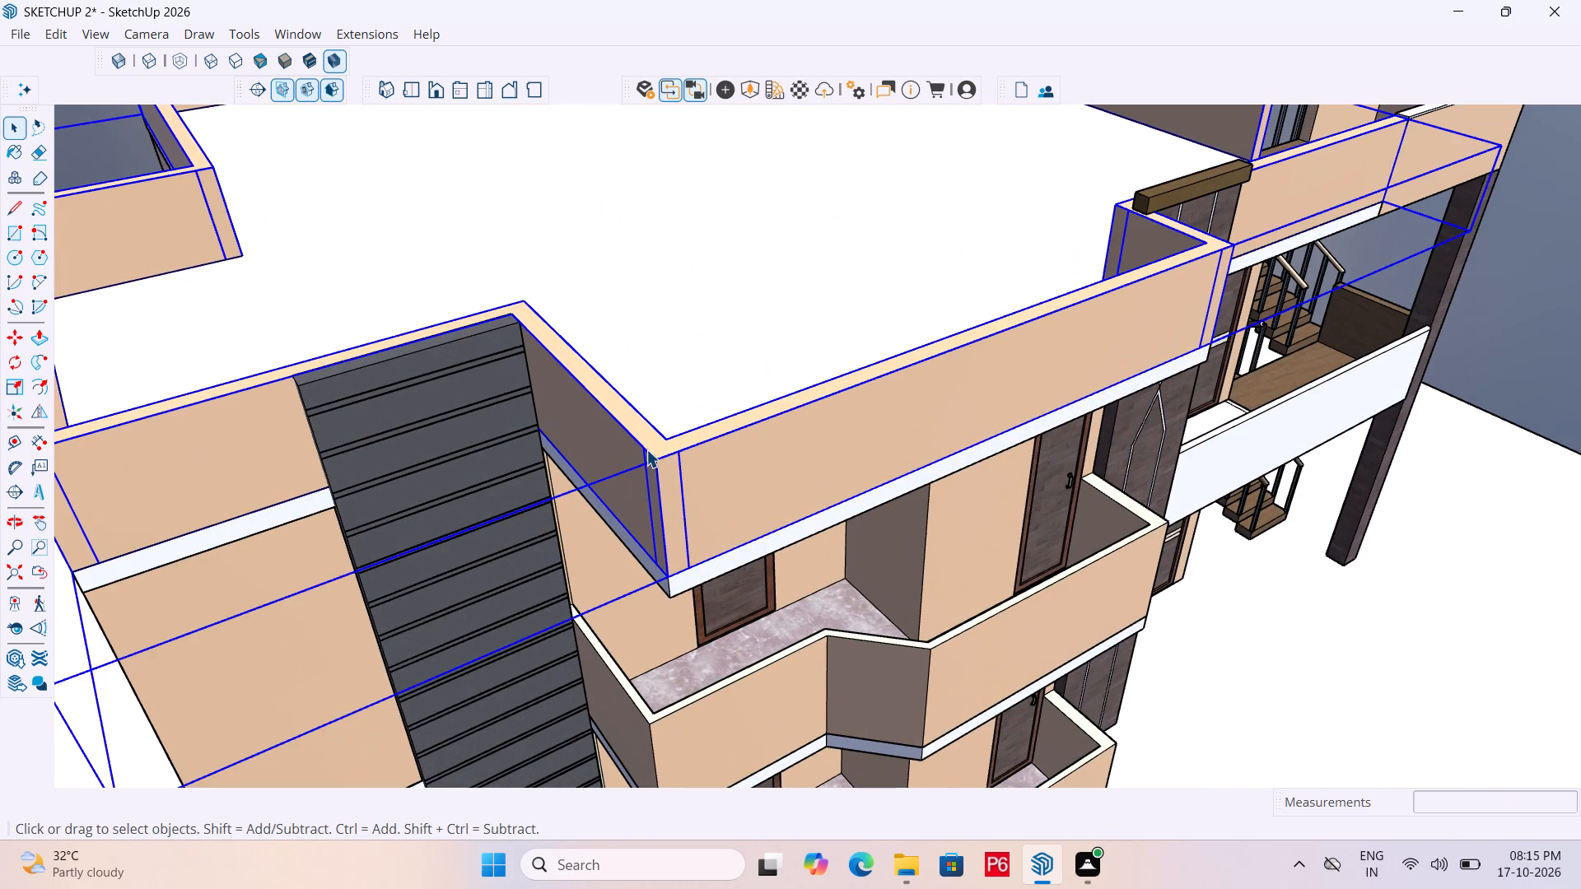
pyautogui.doubleClick(650, 449)
pyautogui.click(650, 444)
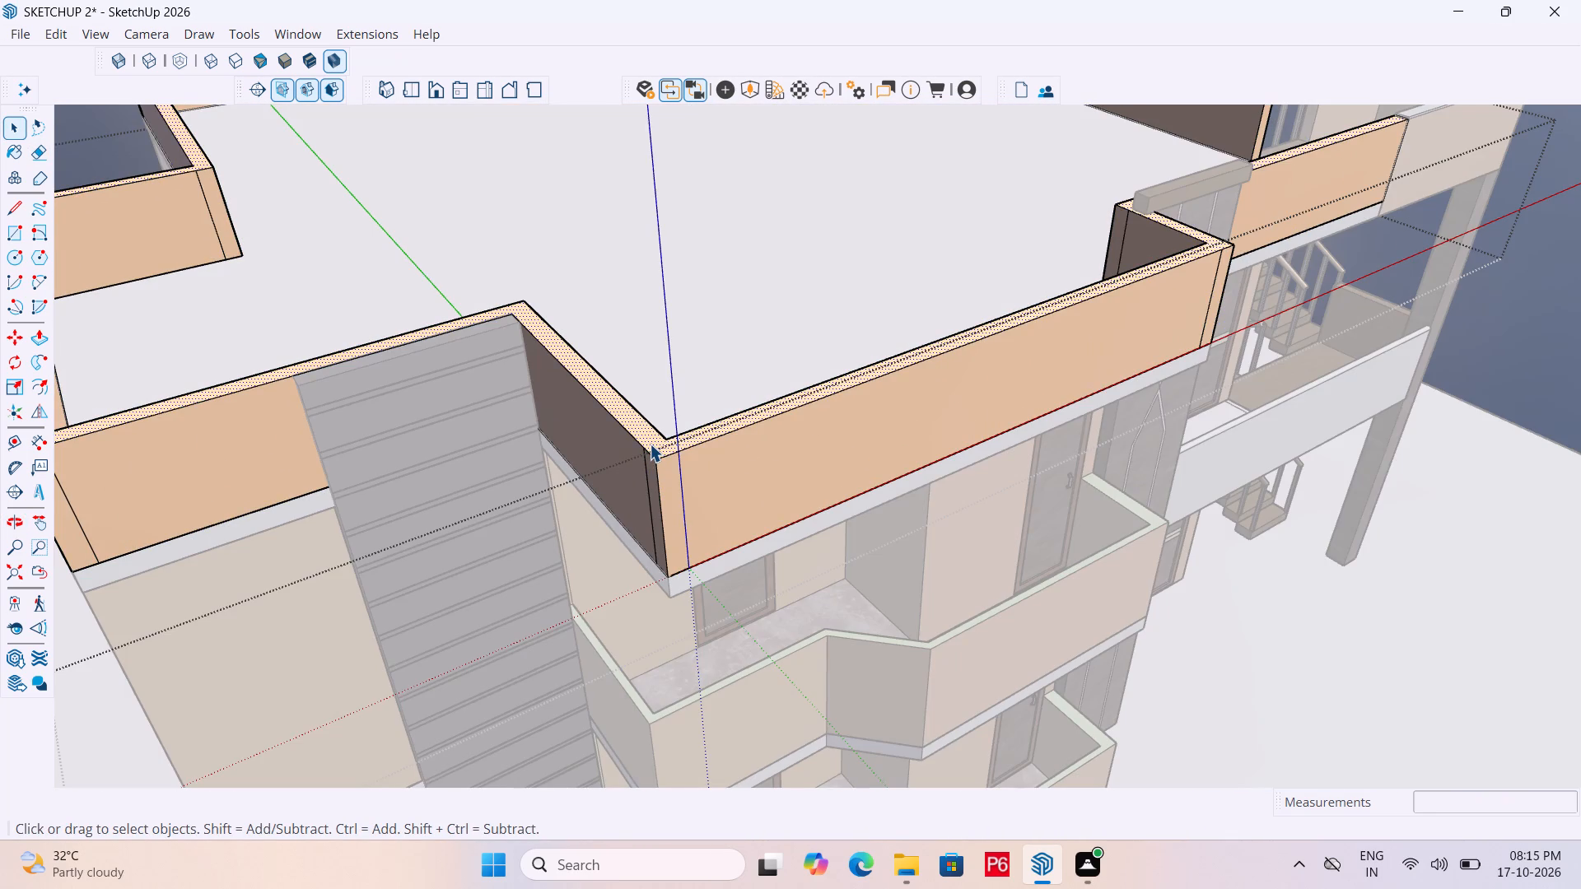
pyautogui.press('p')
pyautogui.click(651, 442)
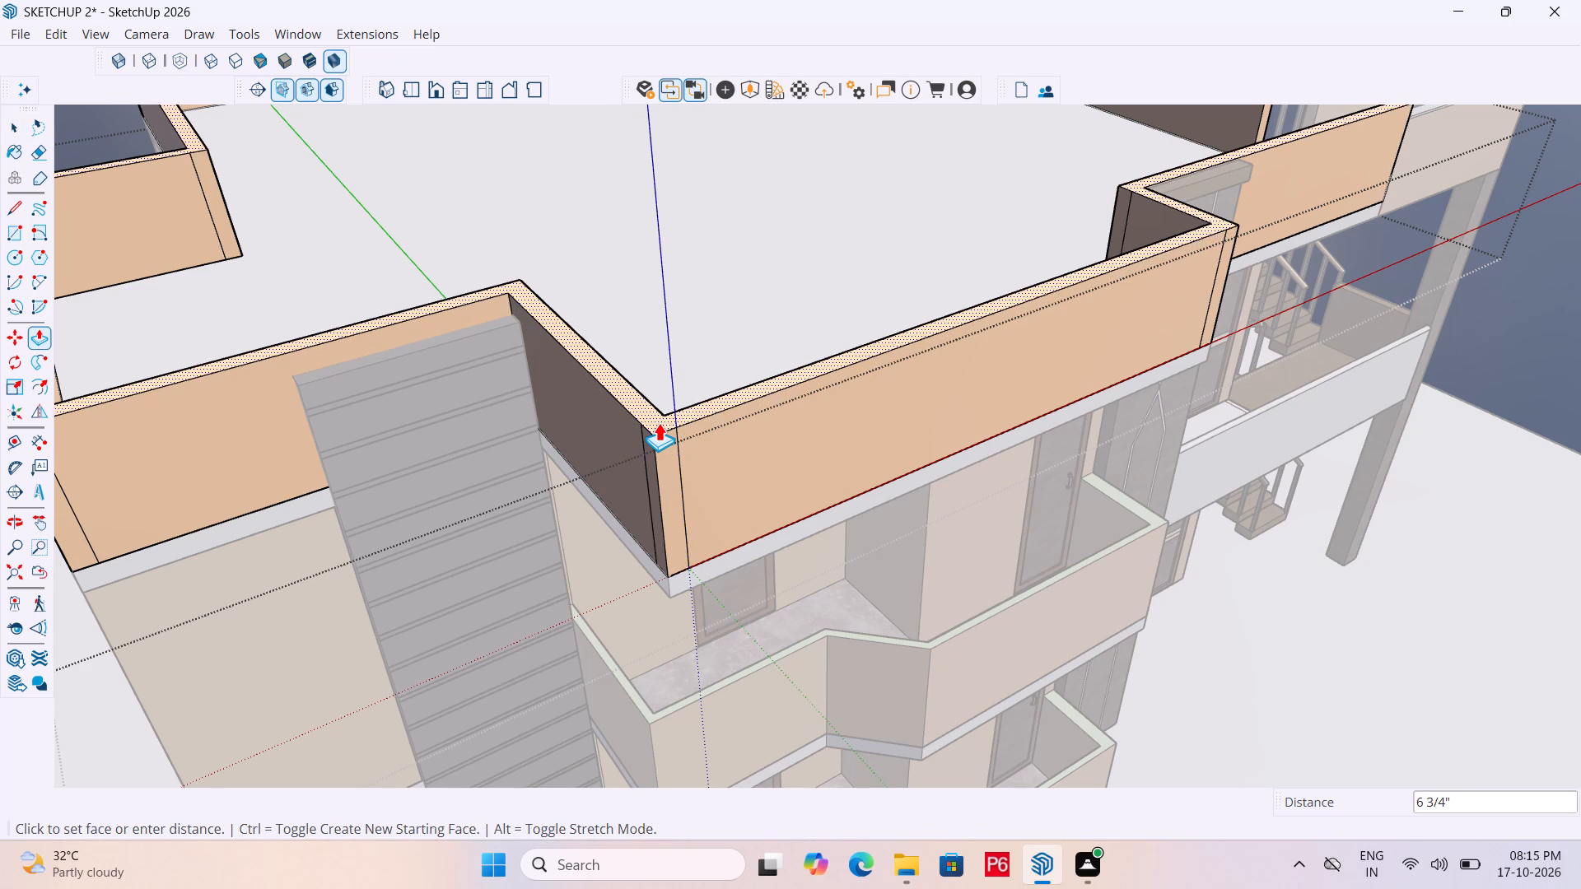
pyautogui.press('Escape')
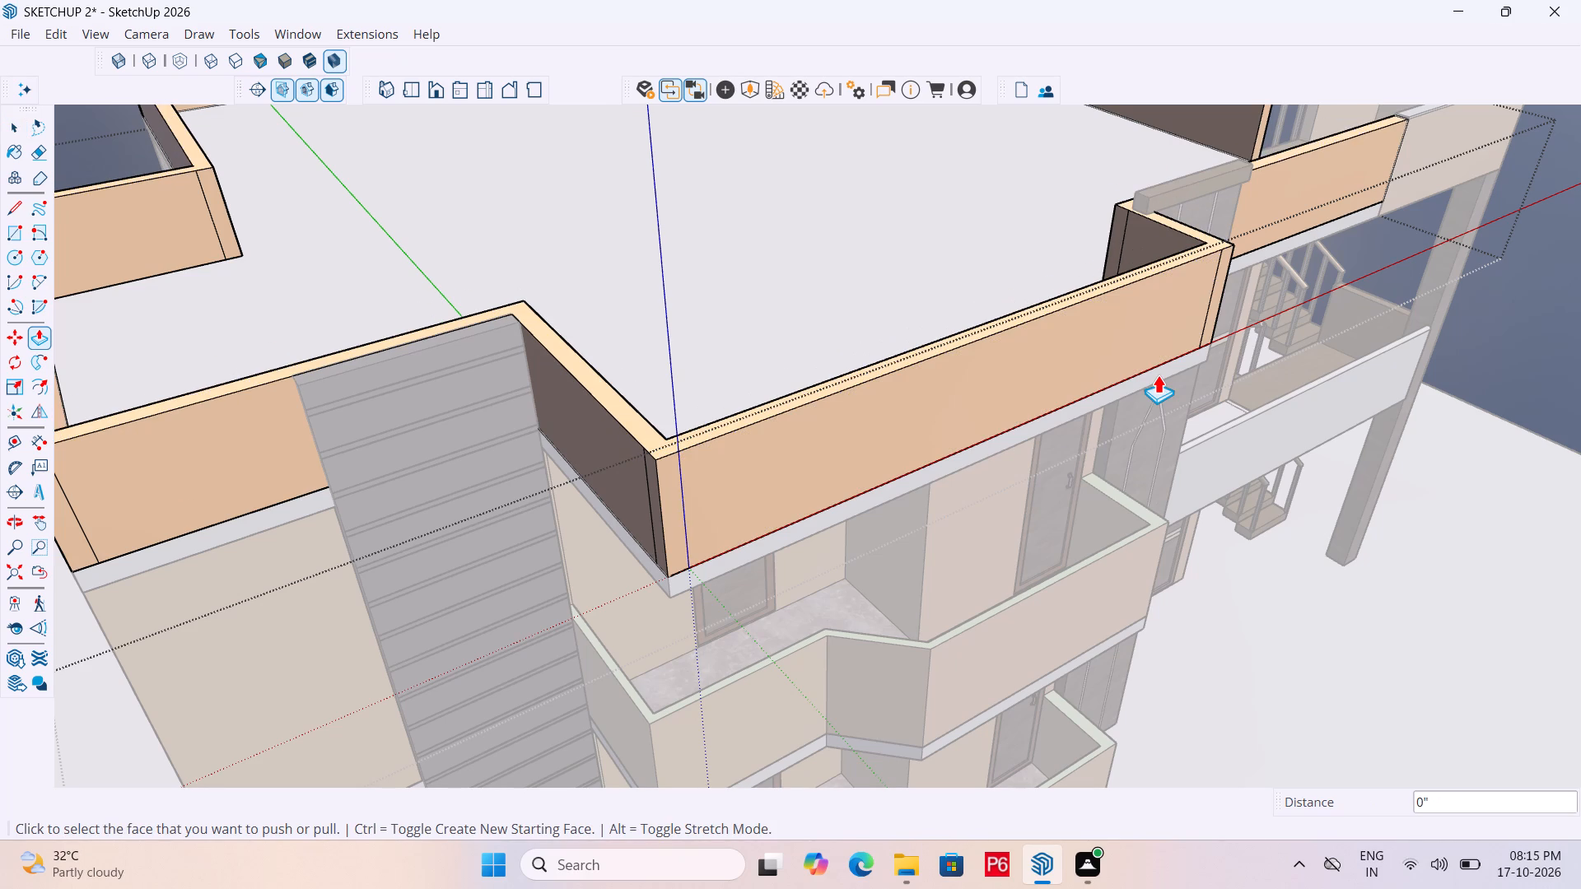
# Paint the roof parapet's top face with the solid colour M00_Soft_Cloud.
pyautogui.press('b')
pyautogui.scroll(-3, 1304, 291)
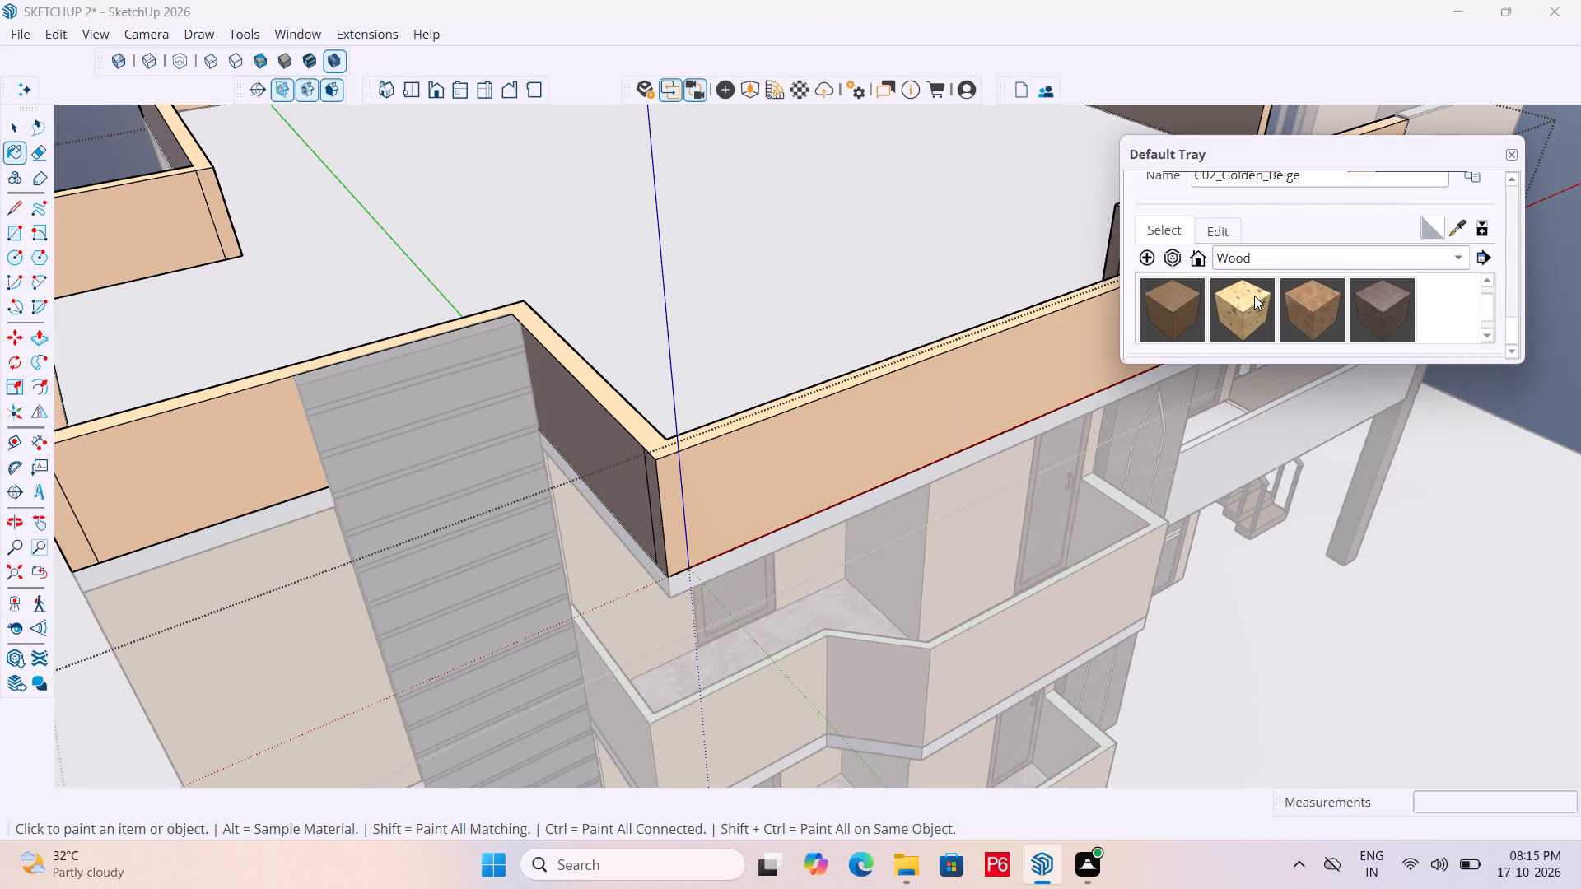
pyautogui.click(1286, 268)
pyautogui.click(1269, 222)
pyautogui.scroll(-4, 1278, 317)
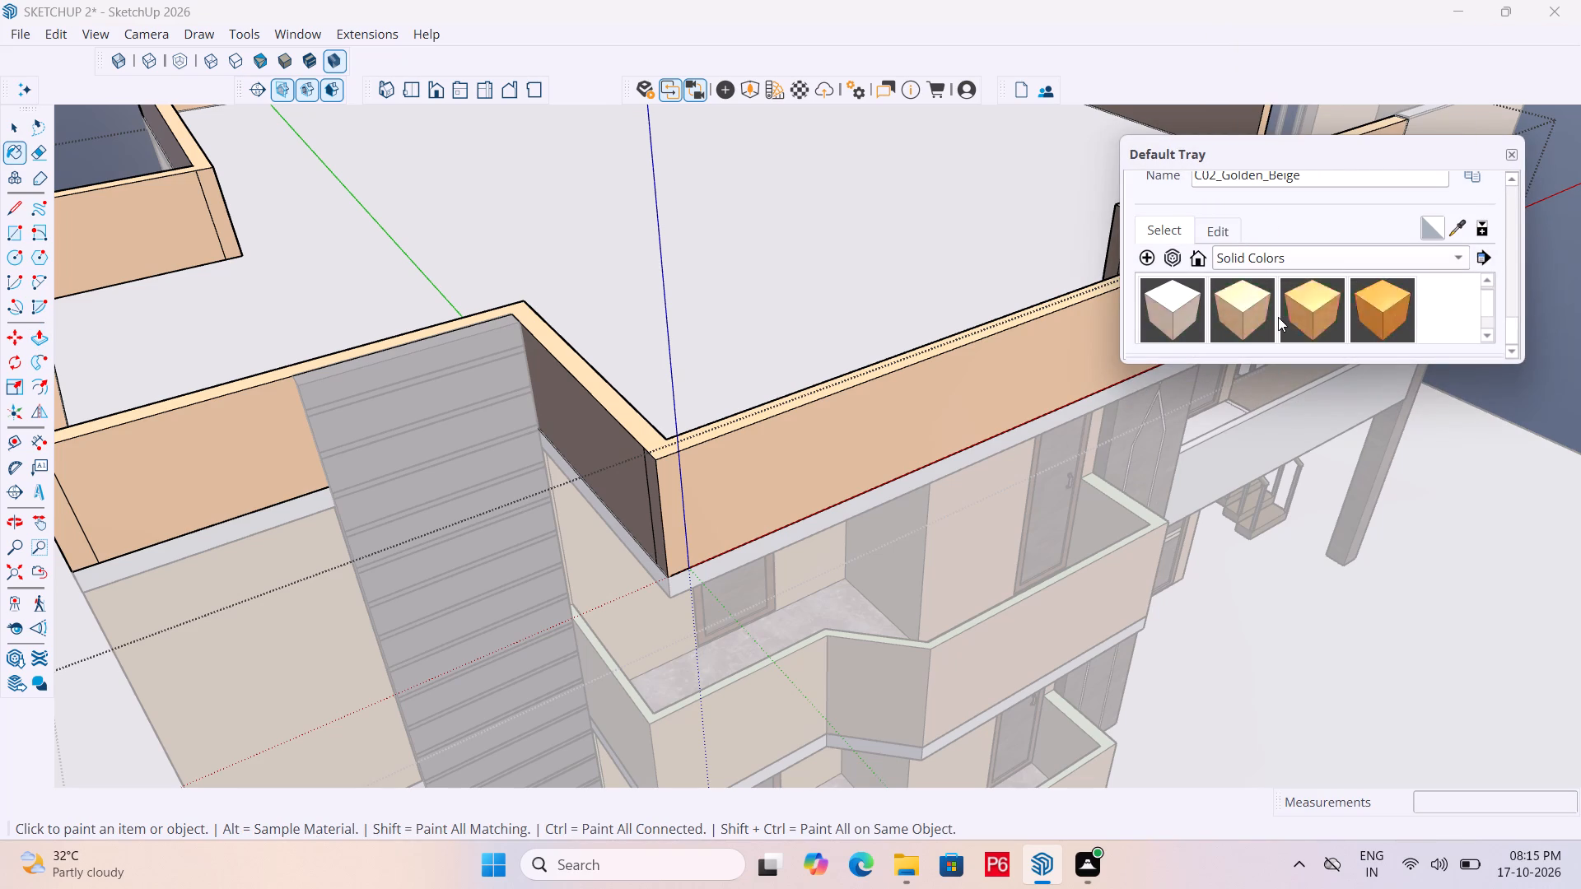
pyautogui.scroll(-8, 1278, 317)
pyautogui.scroll(-18, 1299, 300)
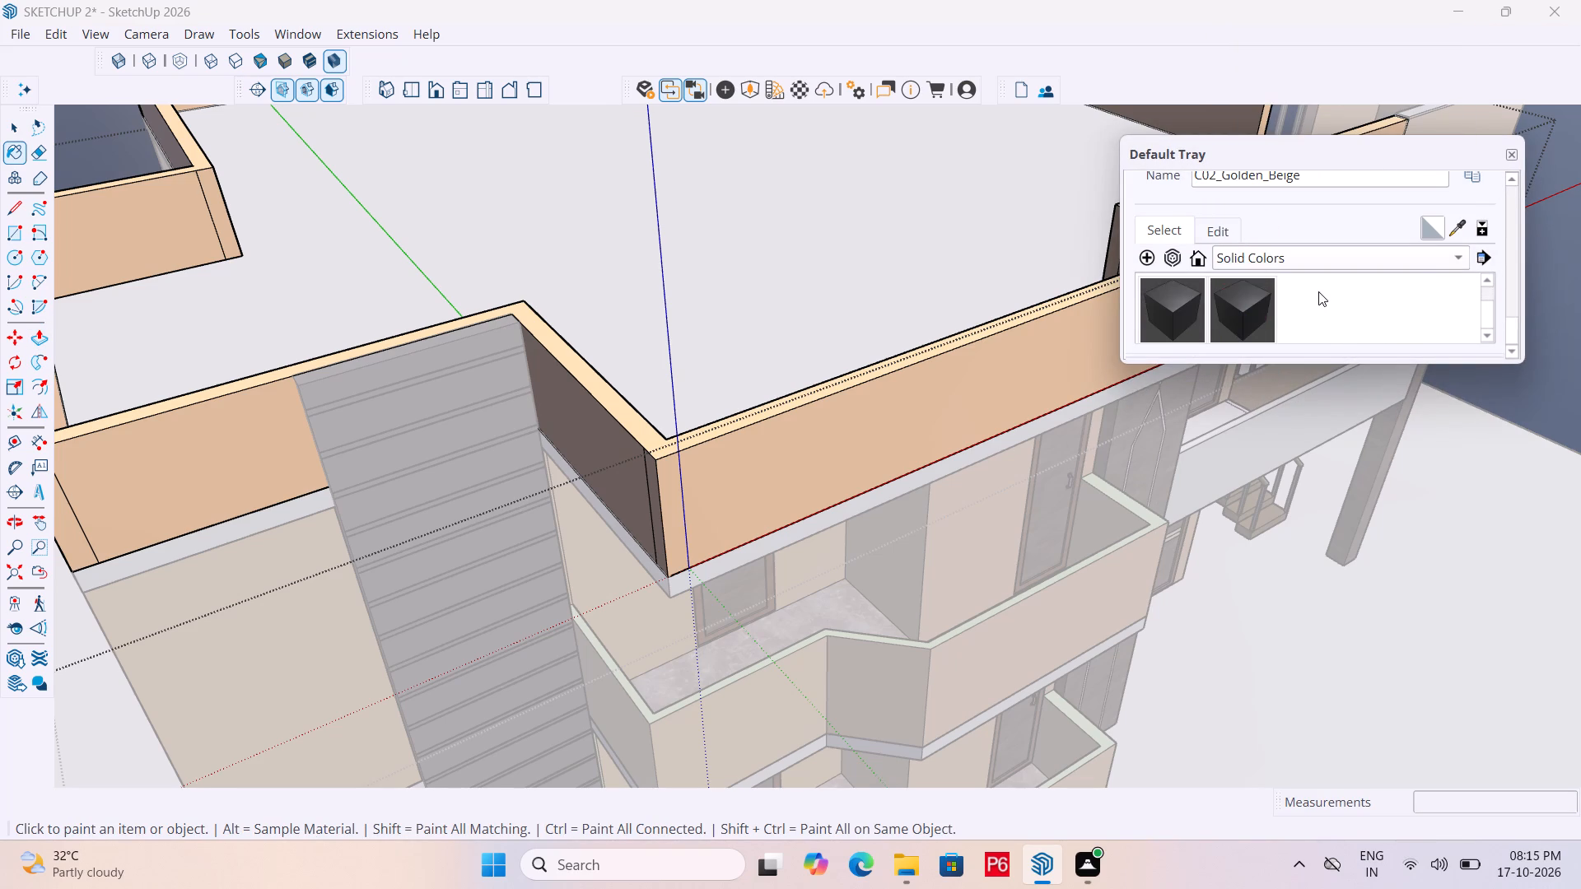
pyautogui.scroll(-4, 1318, 291)
pyautogui.scroll(2, 1297, 308)
pyautogui.click(1178, 314)
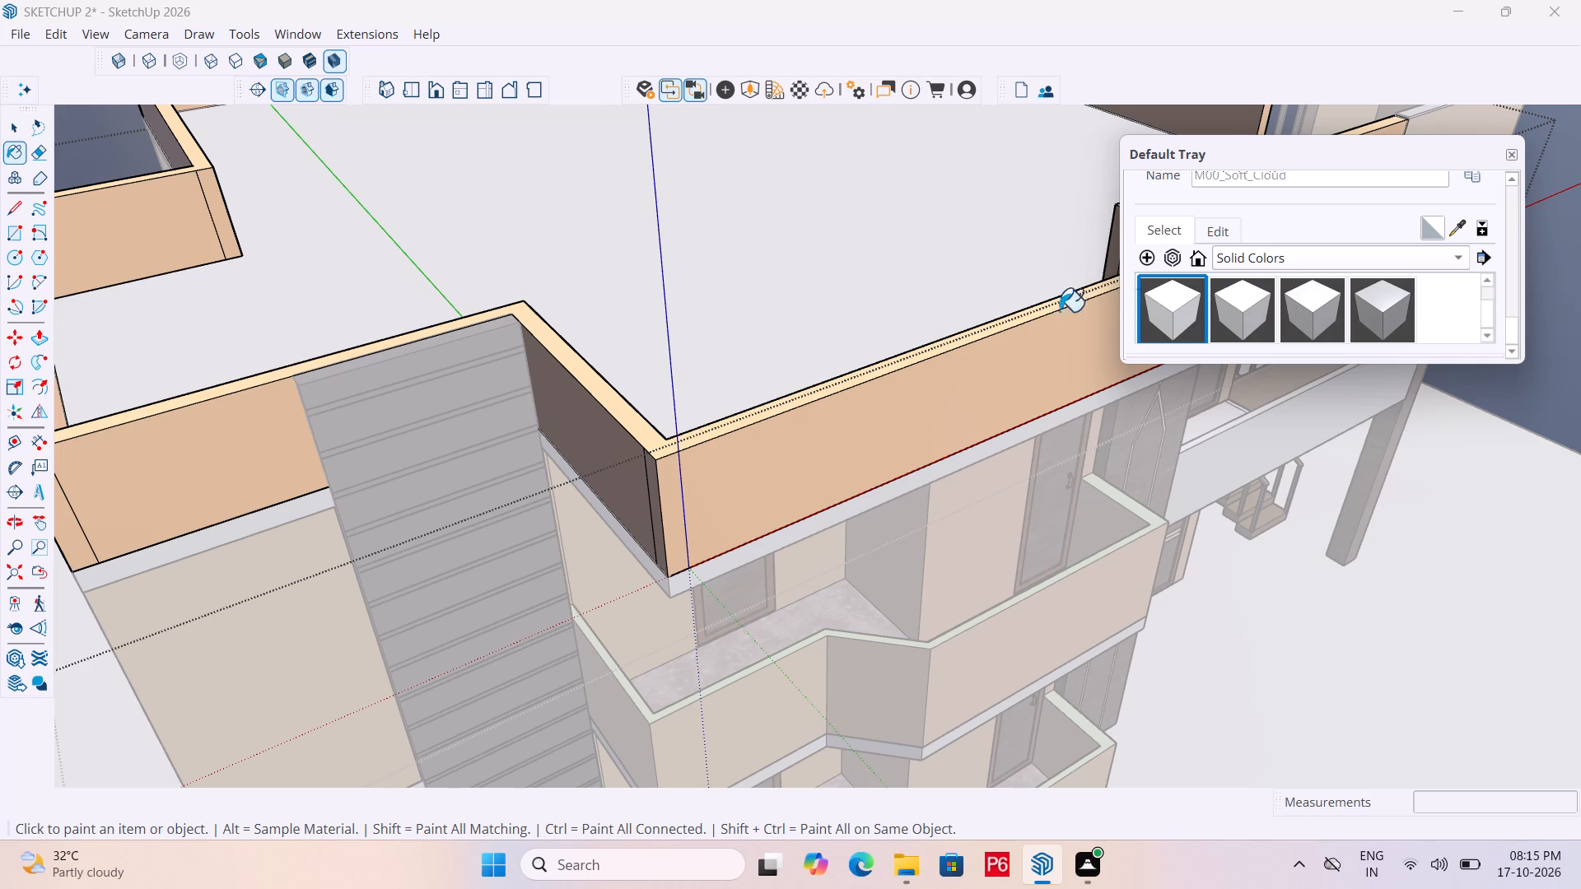
pyautogui.scroll(6, 651, 452)
pyautogui.click(646, 416)
pyautogui.scroll(-5, 679, 417)
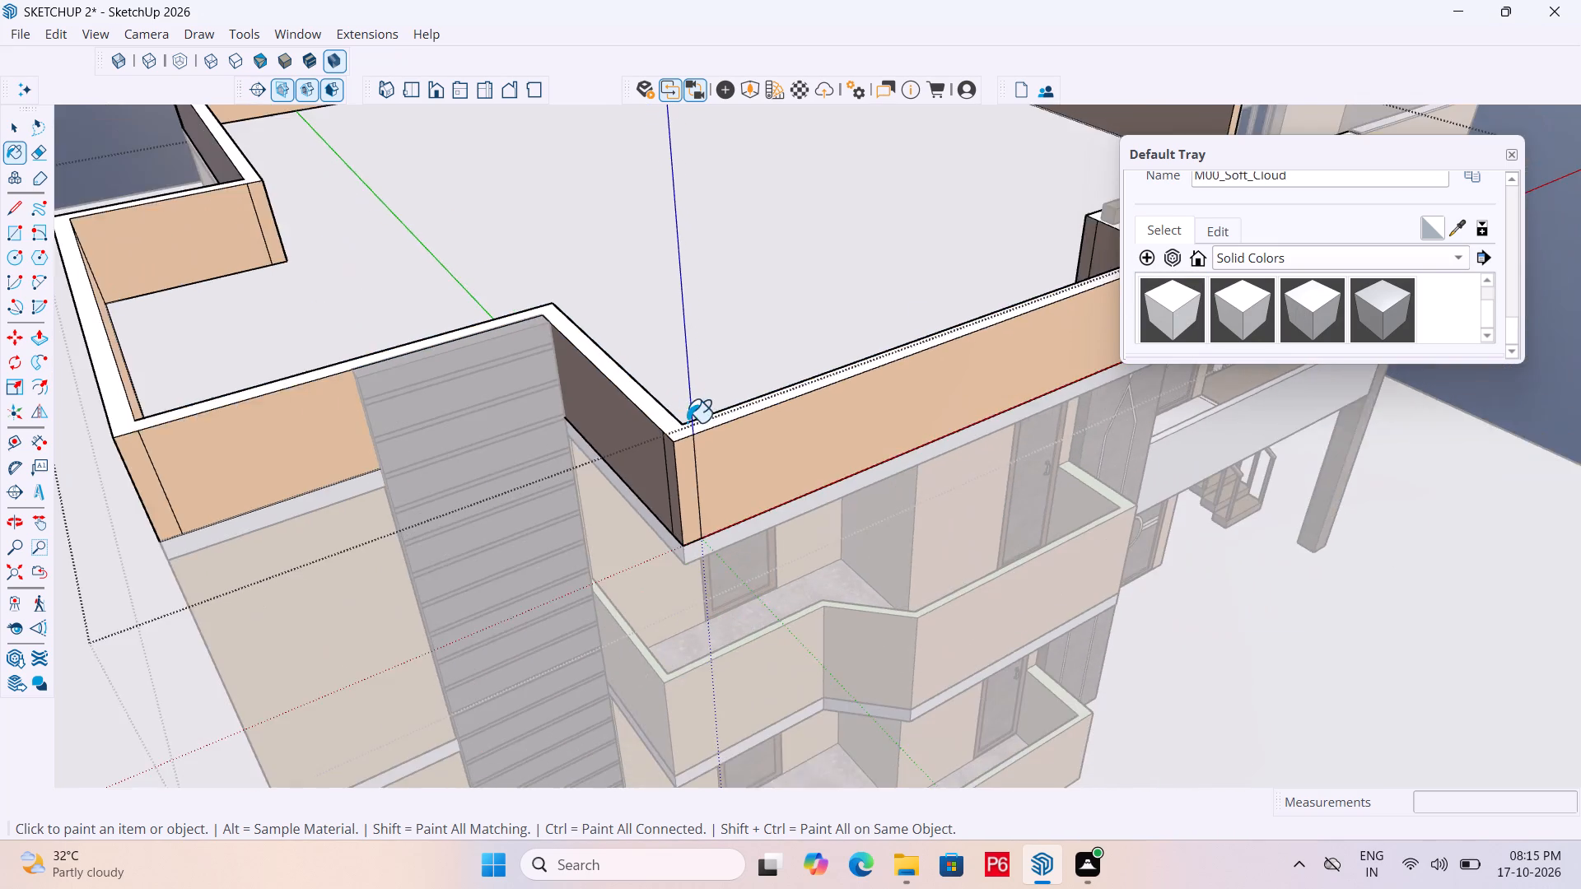
pyautogui.scroll(-6, 687, 422)
pyautogui.moveTo(788, 403); pyautogui.dragTo(748, 362, button='middle')
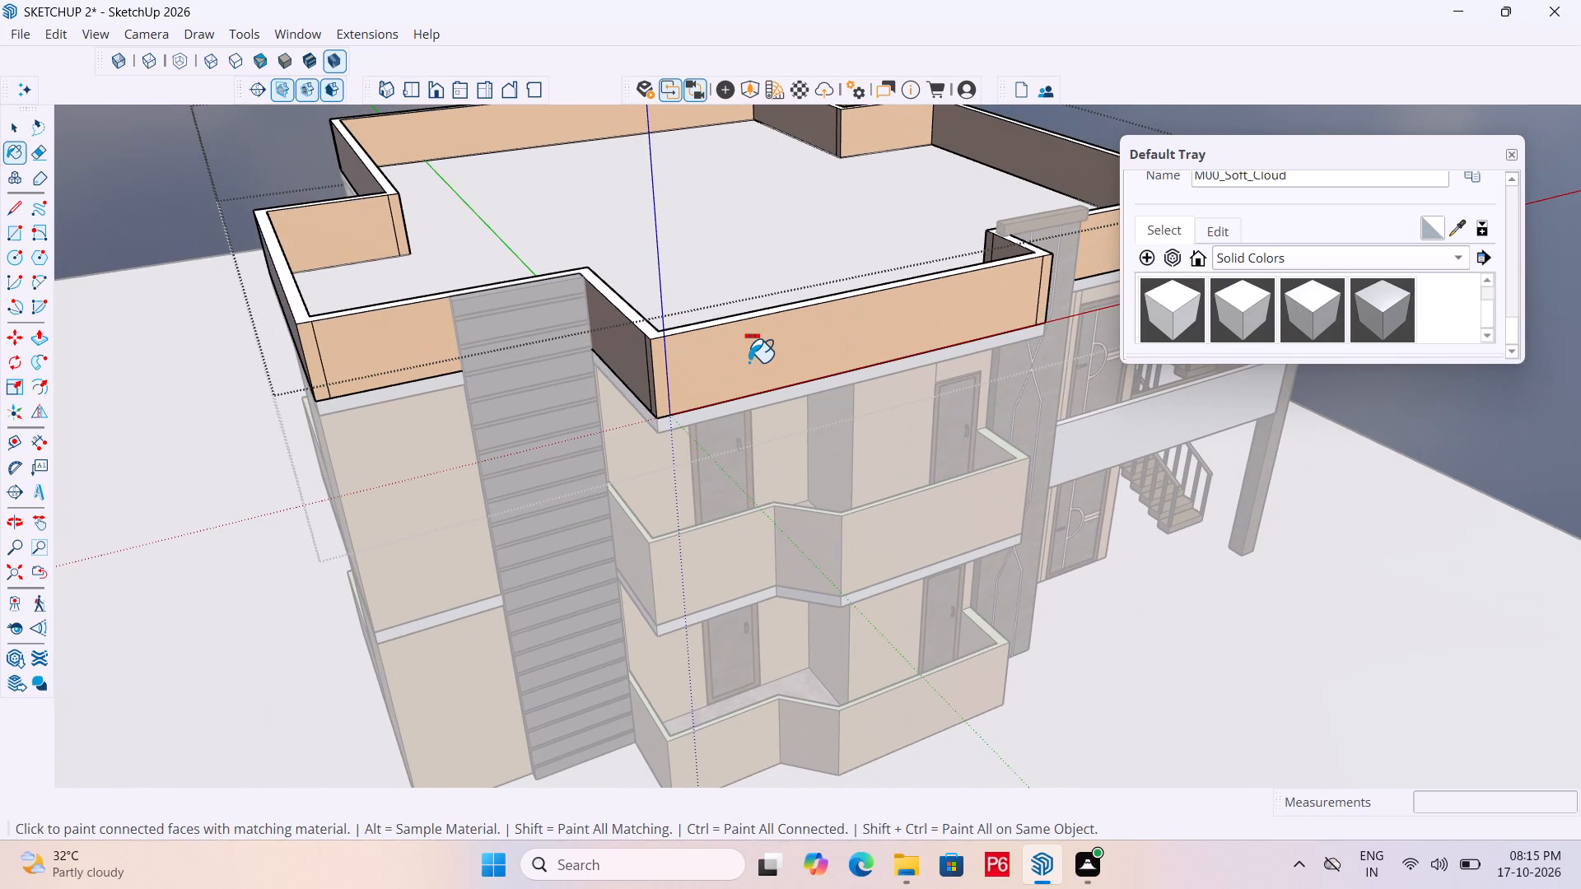
# Save the model, dismiss the materials tray and close the roof parapet group.
pyautogui.hotkey('ctrl', 's')
pyautogui.hotkey('ctrl', 's')
pyautogui.press('space')
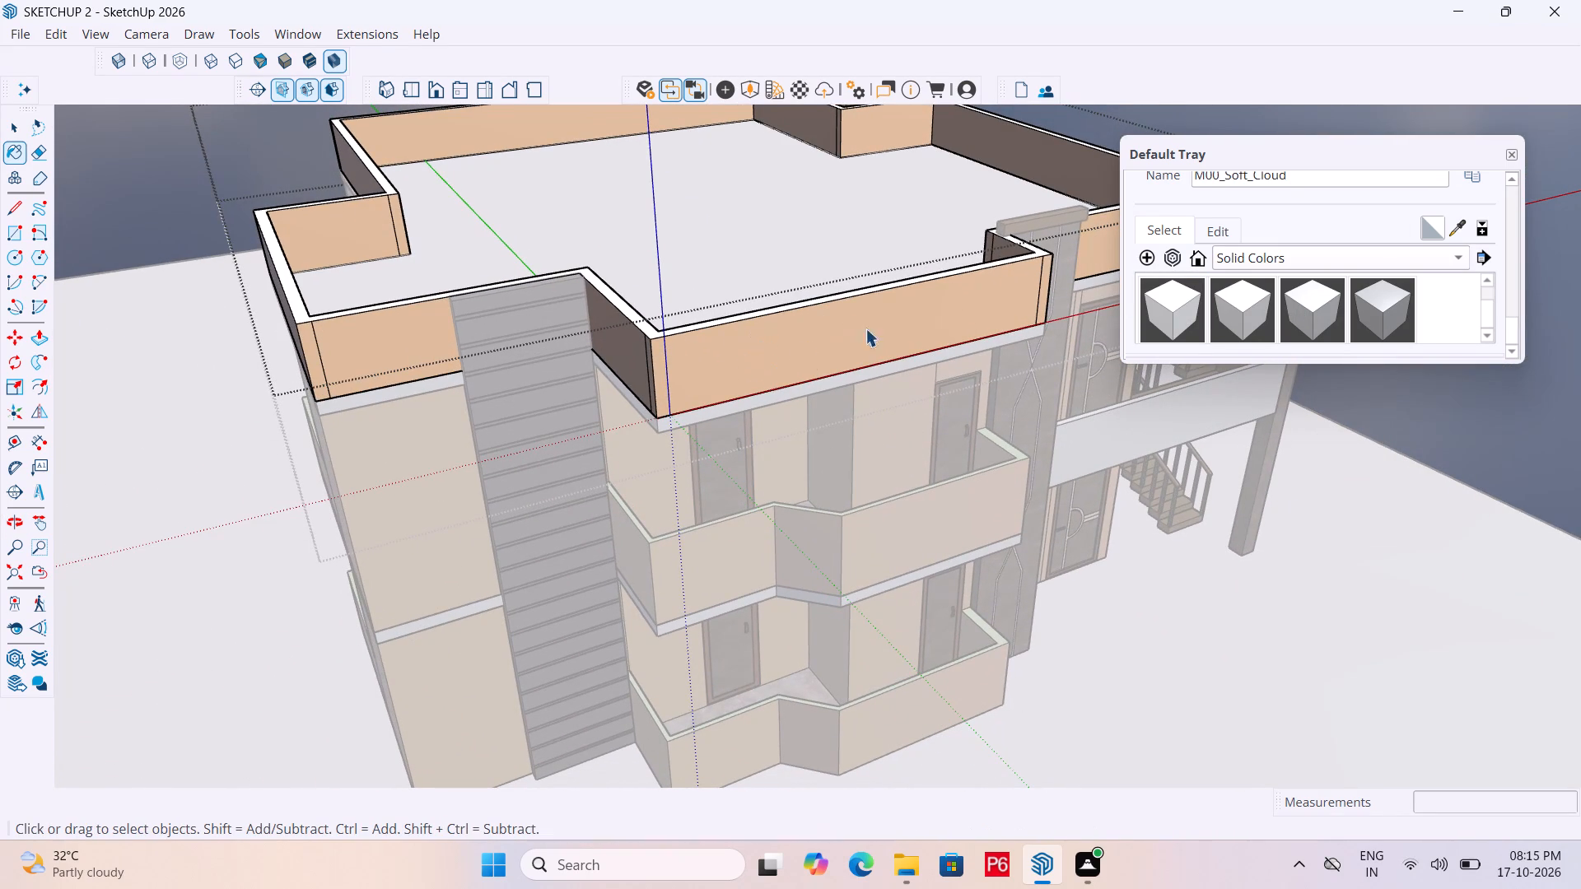
pyautogui.click(1511, 154)
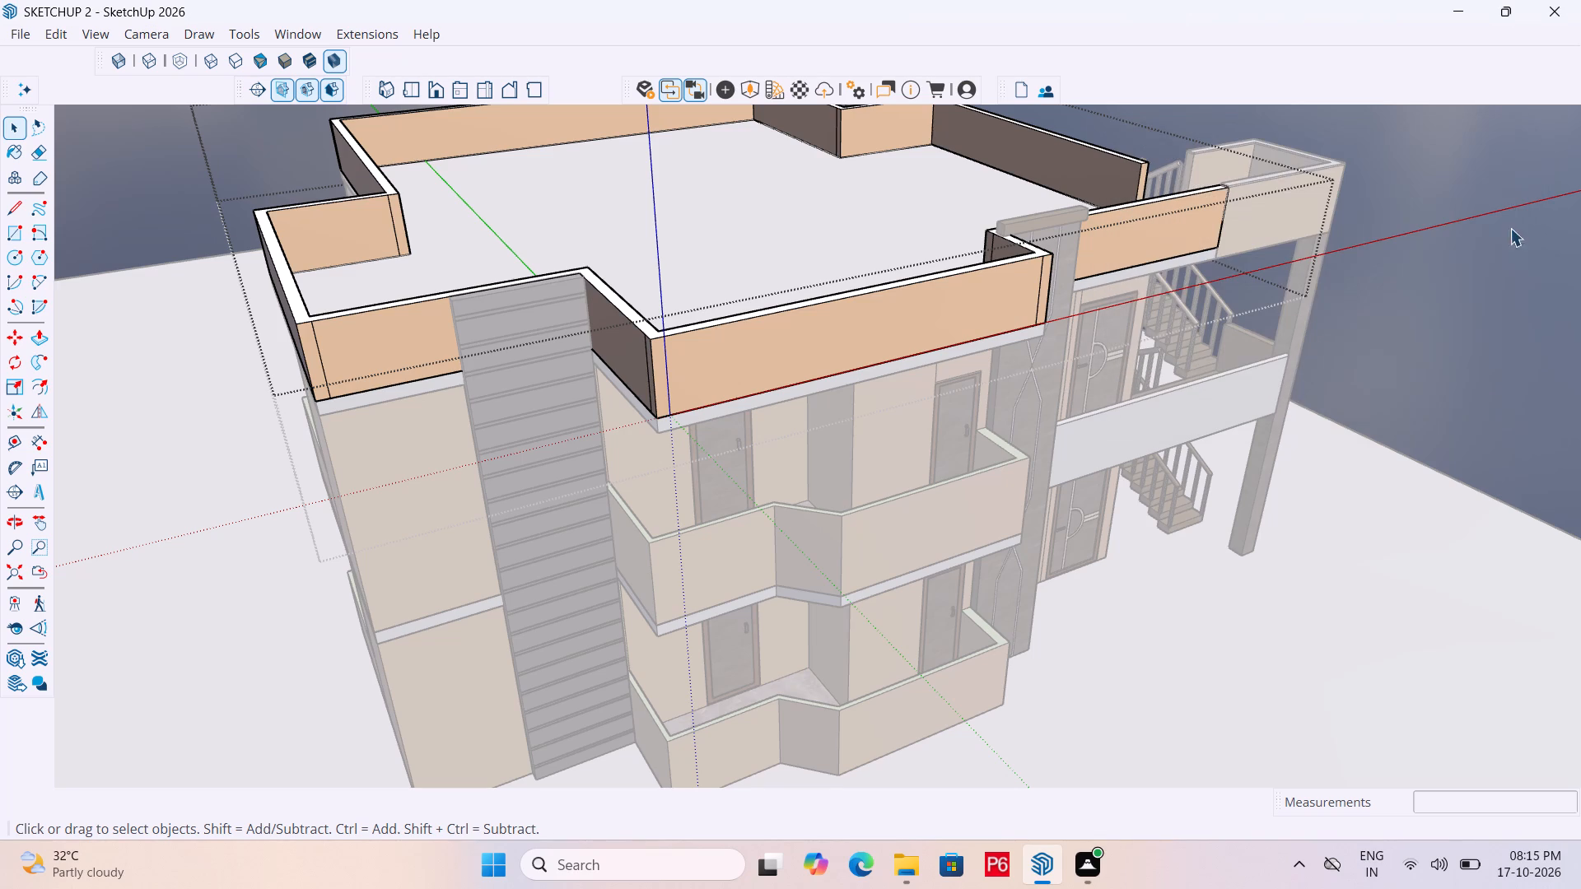
pyautogui.click(1523, 293)
pyautogui.moveTo(1430, 273); pyautogui.dragTo(1431, 266)
pyautogui.click(1431, 266)
# Push/Pull the roof parapet's white top face up 1" as a new layer, level with the adjoining staircase-side parapet.
pyautogui.moveTo(837, 290); pyautogui.dragTo(752, 175, button='middle')
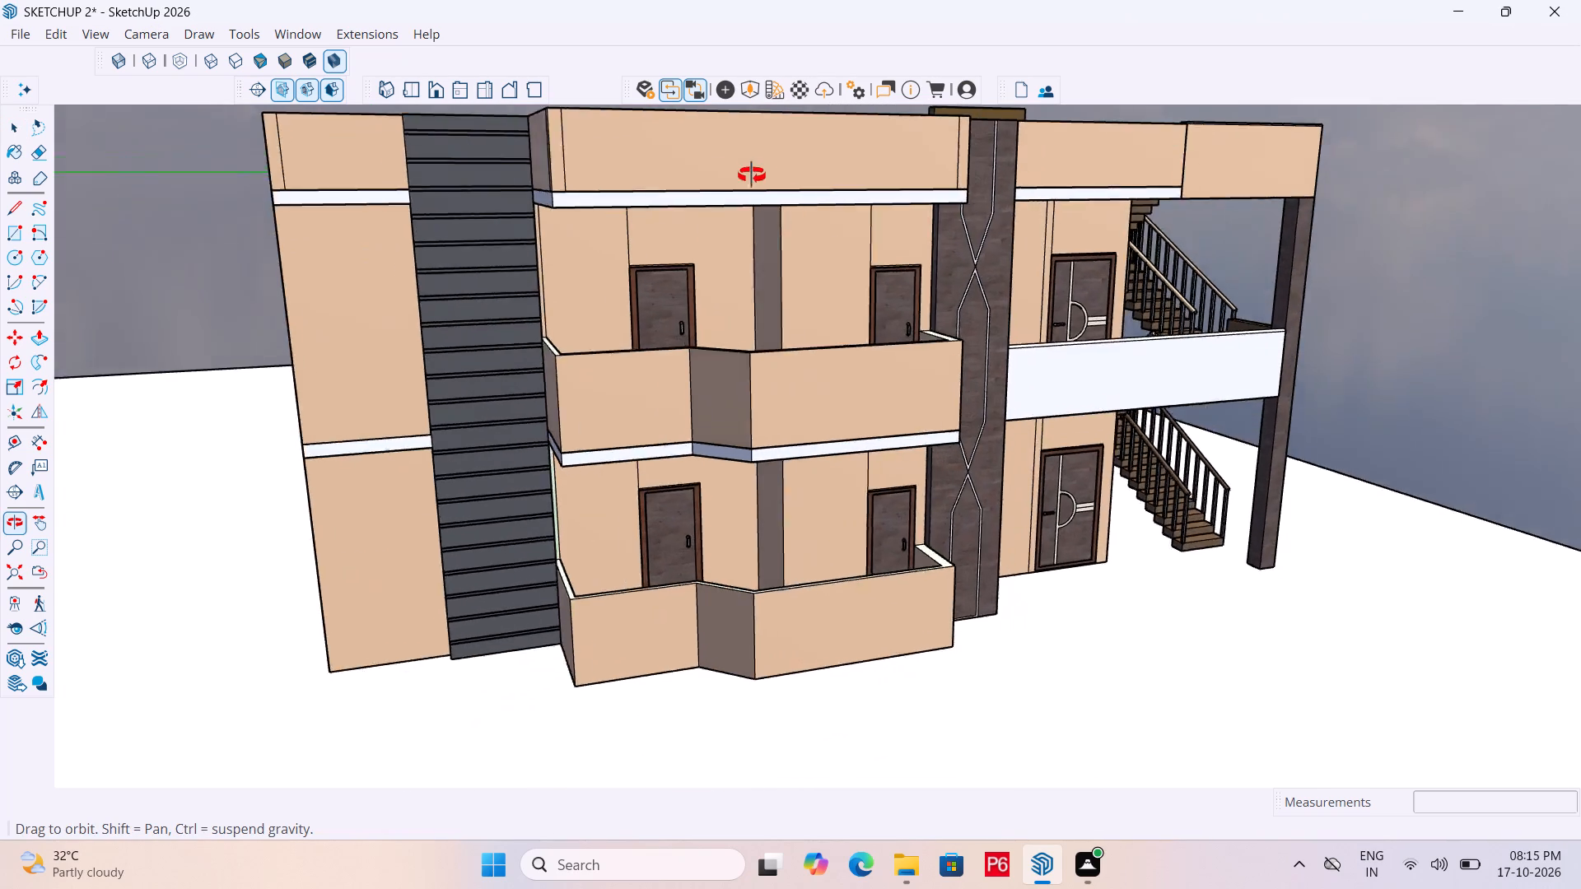
pyautogui.moveTo(752, 175); pyautogui.dragTo(920, 358, button='middle')
pyautogui.scroll(5, 861, 388)
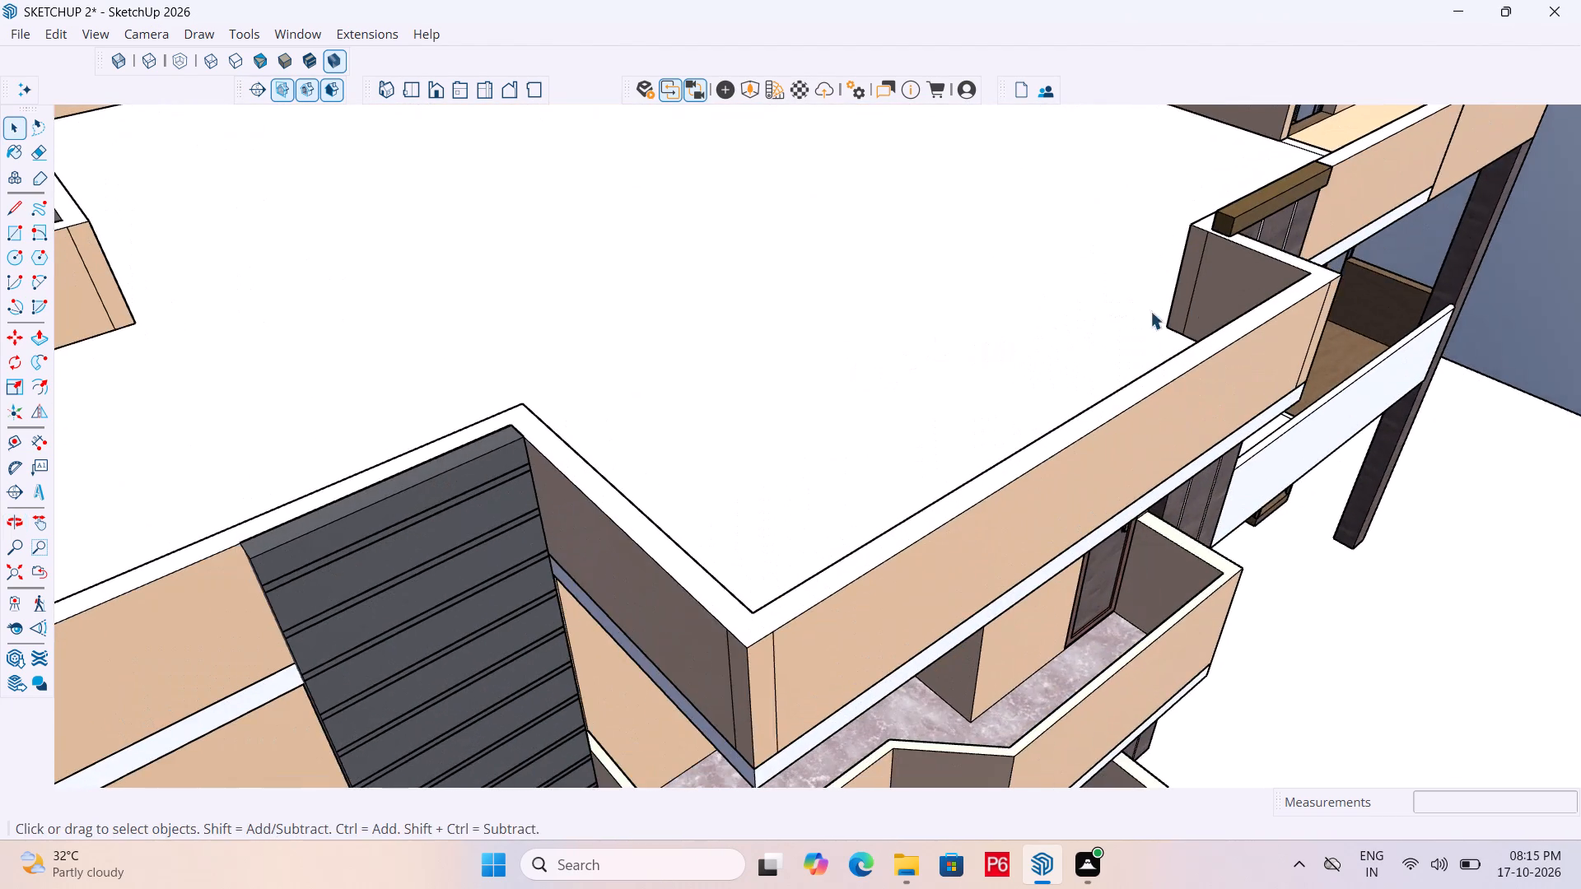
pyautogui.moveTo(1102, 330); pyautogui.dragTo(790, 328, button='middle')
pyautogui.scroll(4, 1395, 274)
pyautogui.moveTo(1411, 273); pyautogui.dragTo(1385, 274, button='middle')
pyautogui.scroll(-1, 1328, 282)
pyautogui.moveTo(1324, 286); pyautogui.dragTo(1073, 308, button='middle')
pyautogui.scroll(2, 1073, 309)
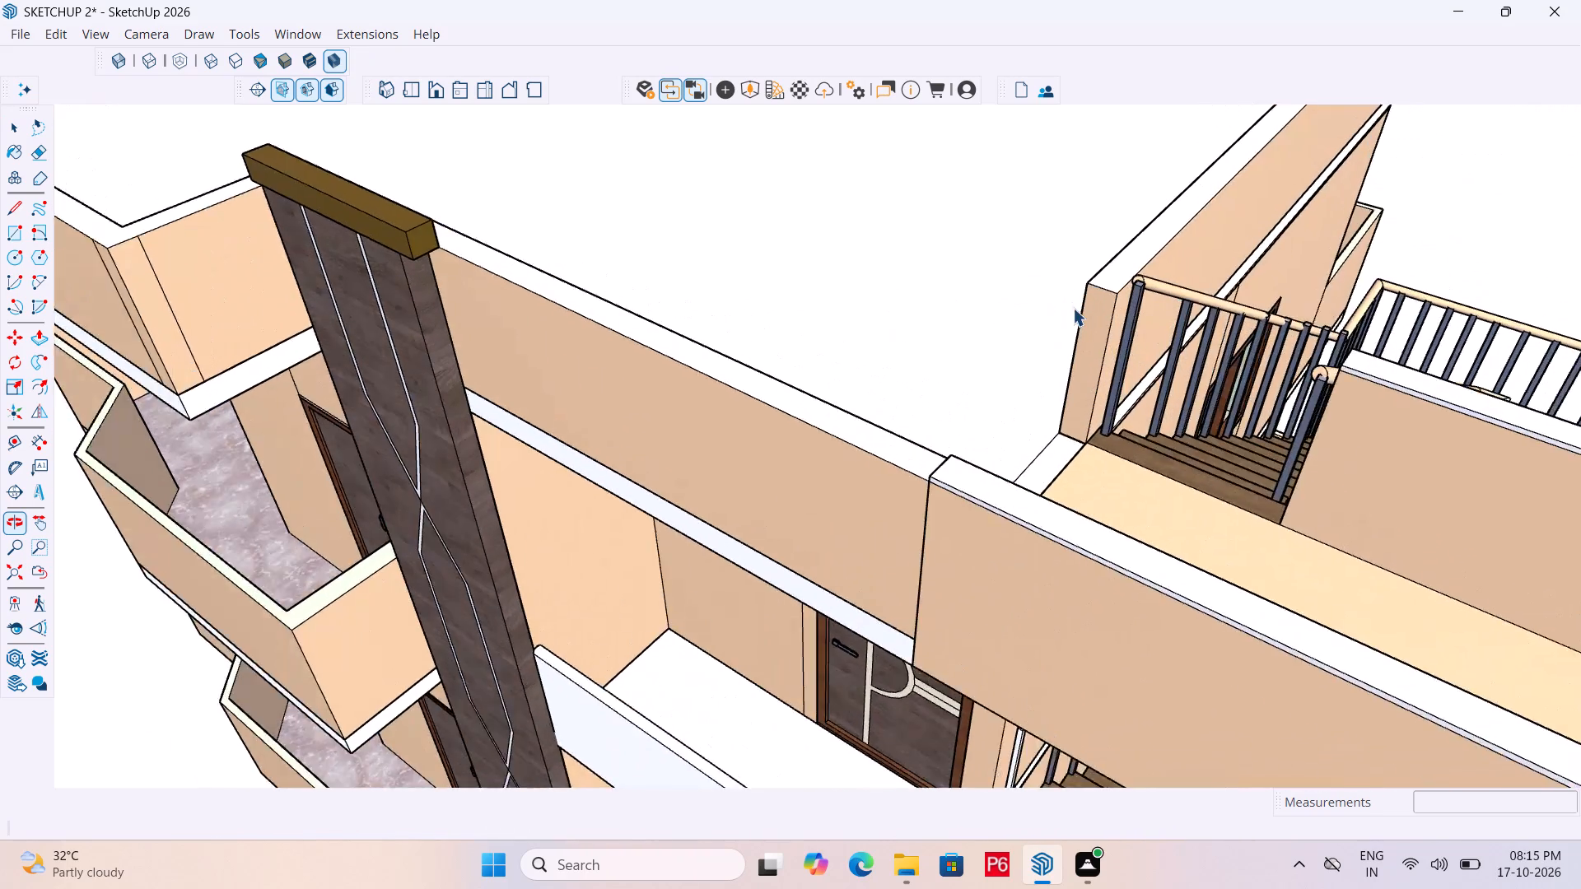
pyautogui.scroll(3, 973, 414)
pyautogui.doubleClick(819, 524)
pyautogui.click(780, 521)
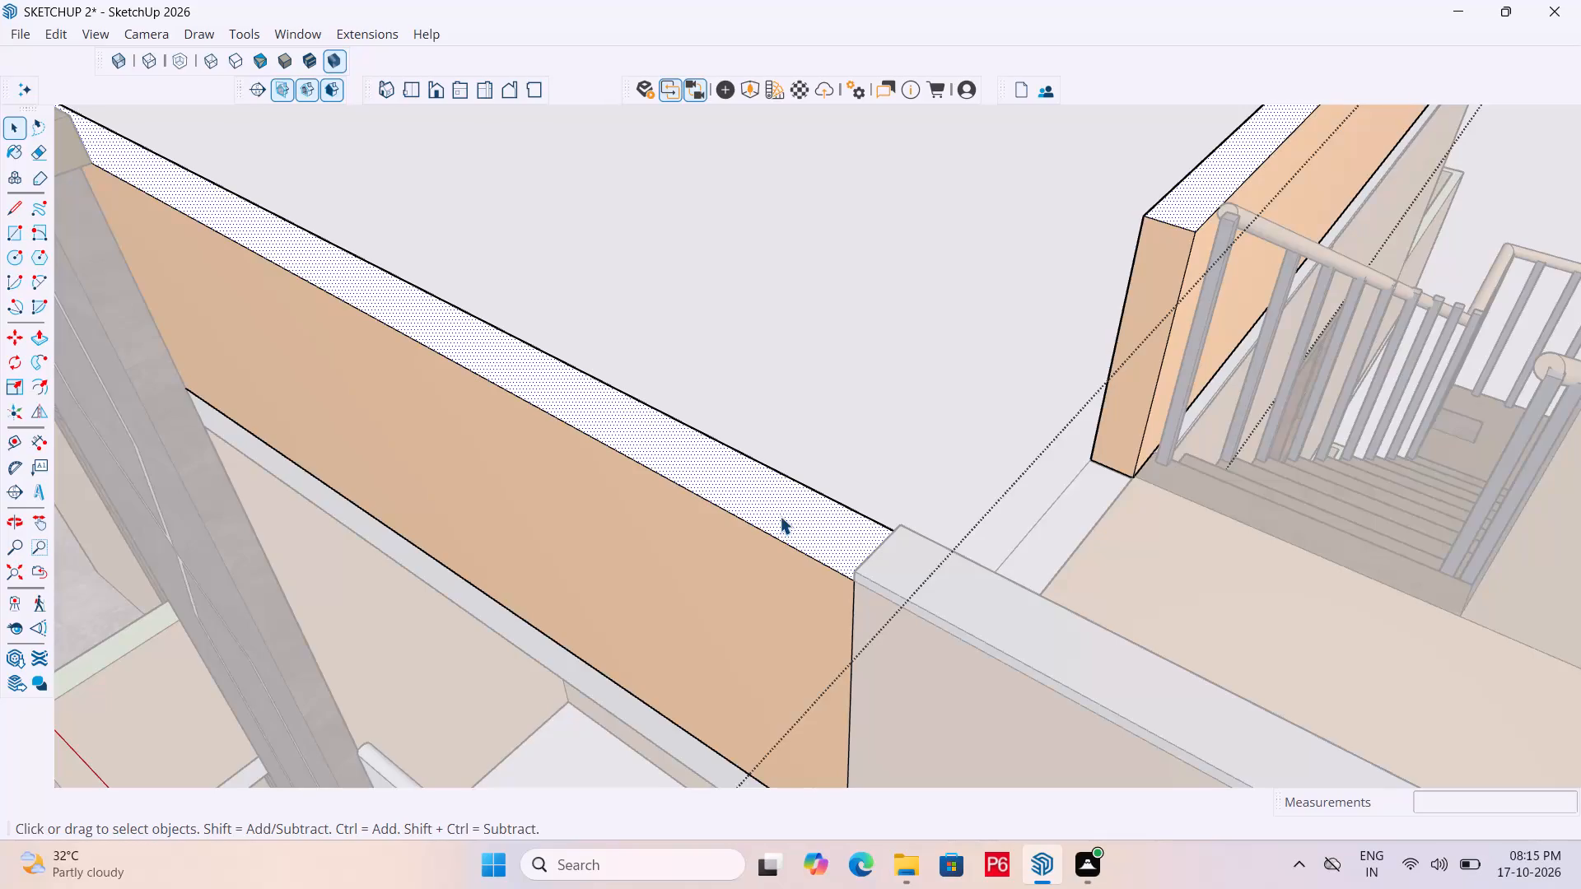
pyautogui.press('p')
pyautogui.click(794, 504)
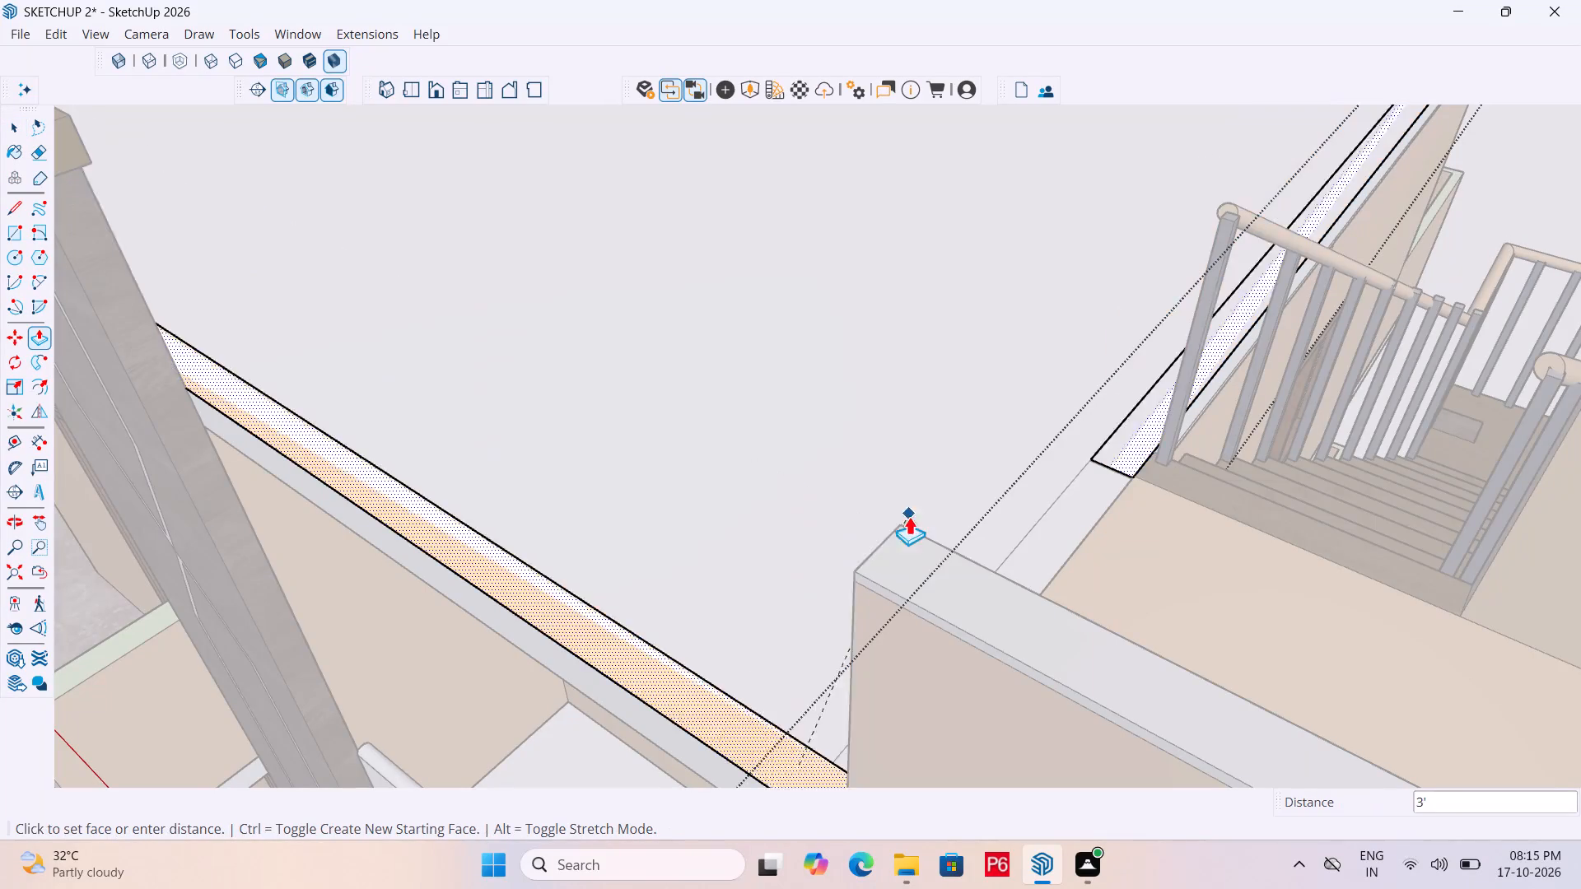
pyautogui.click(988, 607)
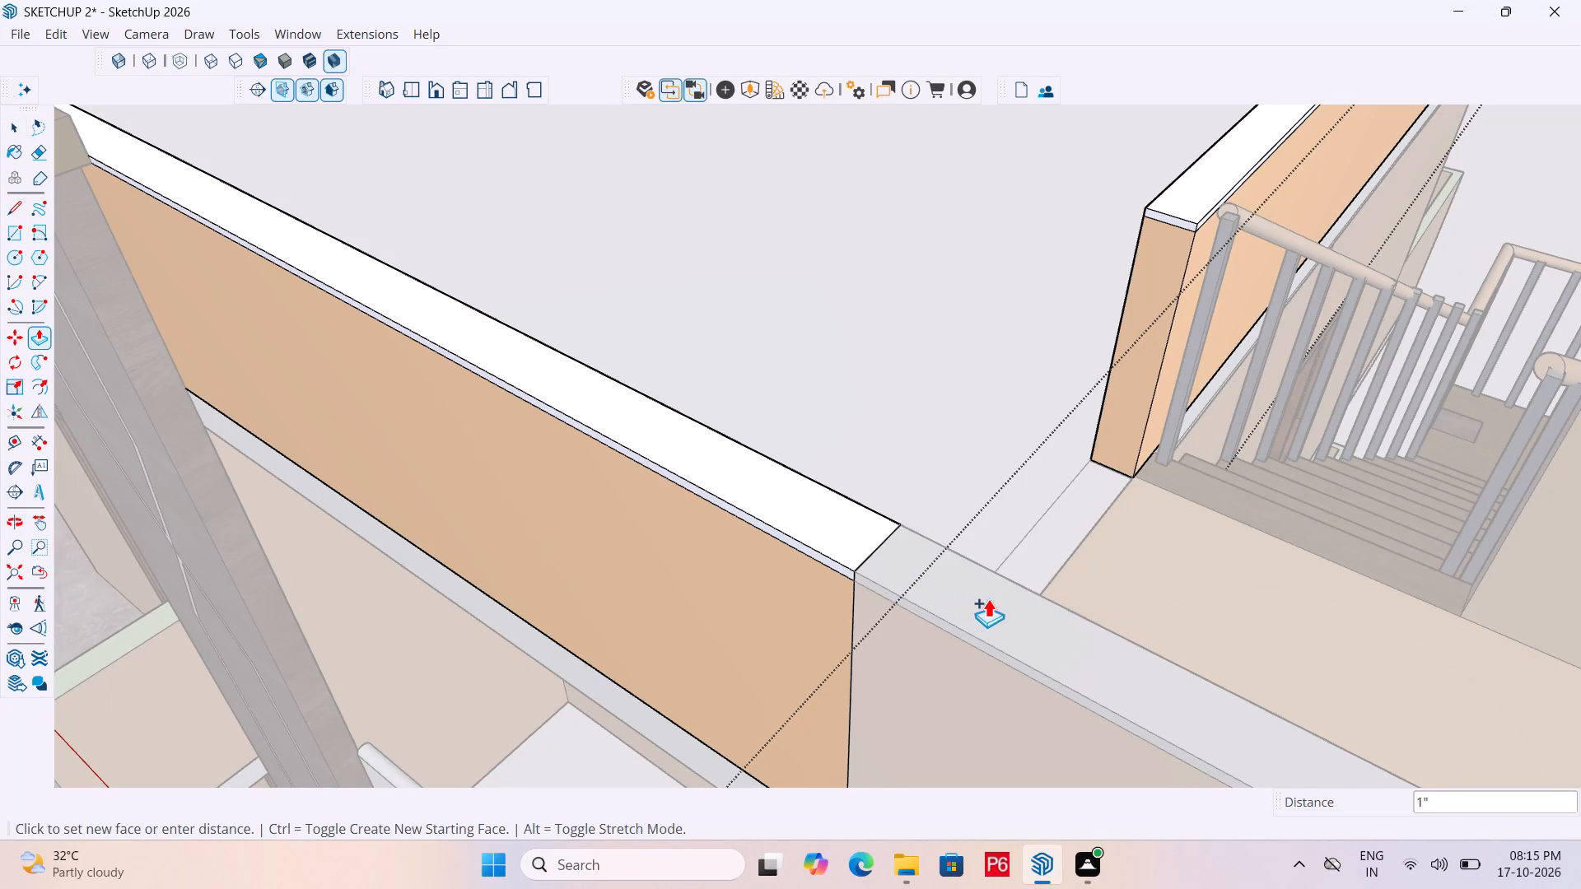
pyautogui.scroll(-7, 812, 383)
pyautogui.scroll(-5, 756, 317)
# Close the roof parapet group and save the model.
pyautogui.press('space')
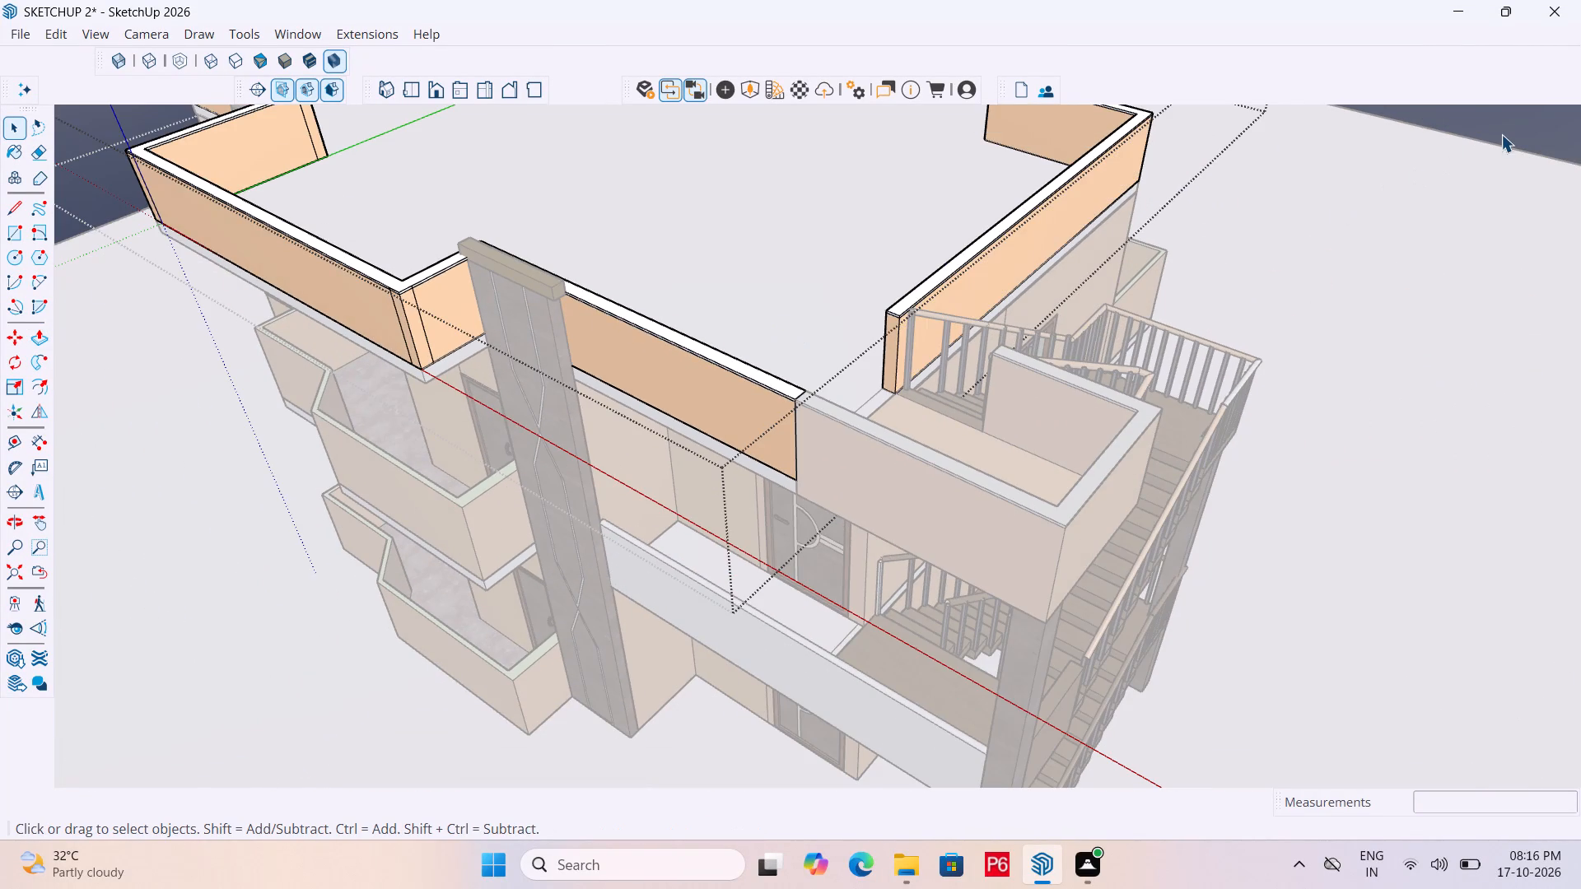
pyautogui.click(1501, 134)
pyautogui.hotkey('ctrl', 's')
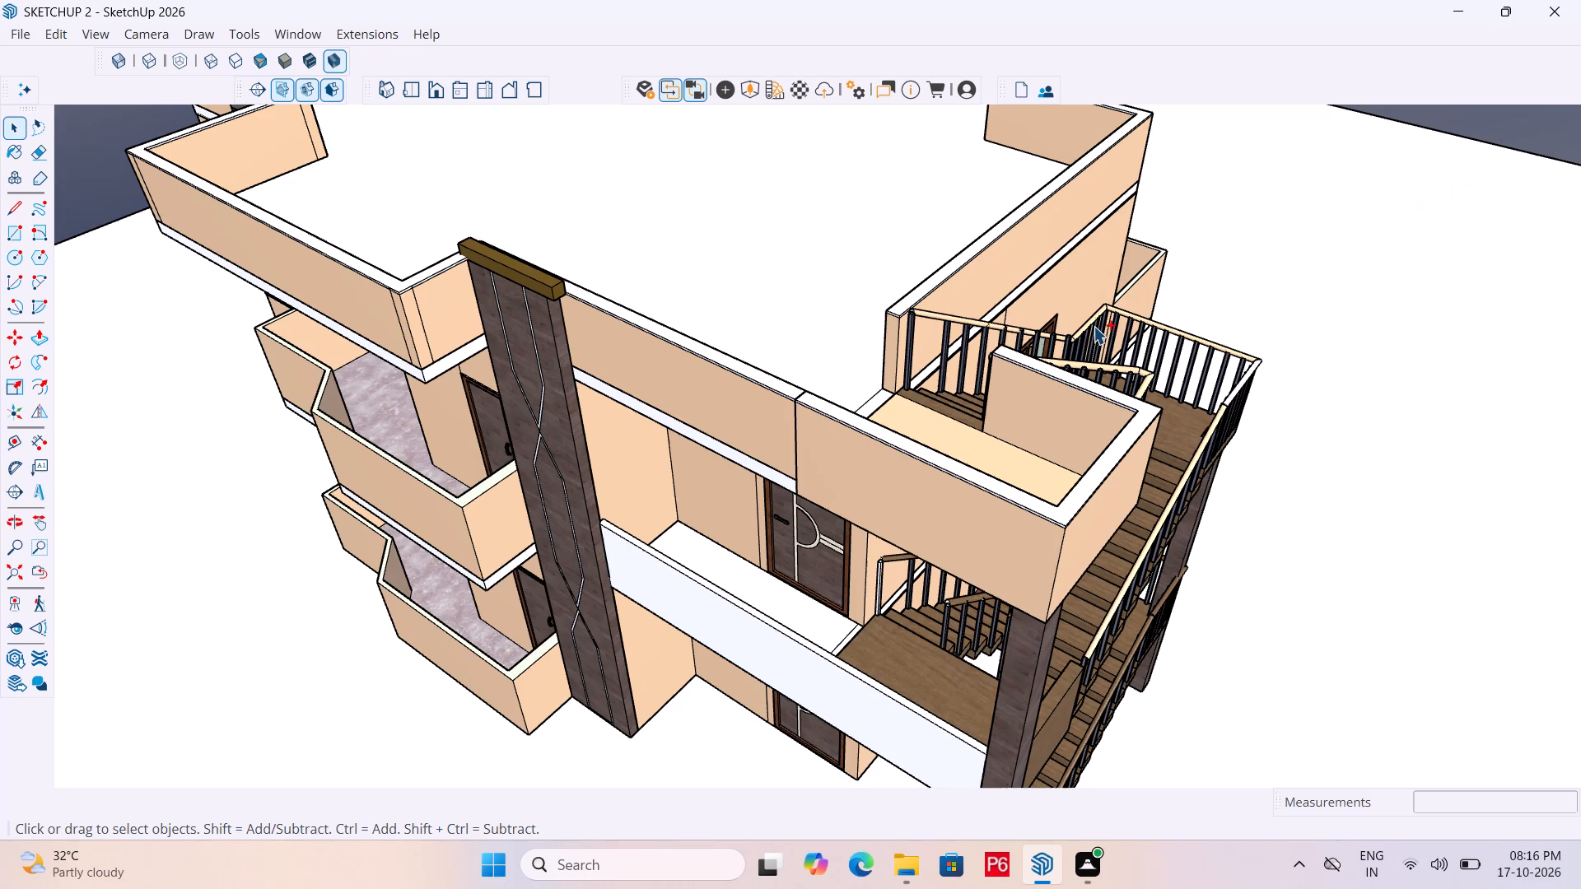
pyautogui.hotkey('ctrl', 's')
# Examine the finished parapet coping and the front facade from several angles.
pyautogui.moveTo(830, 466); pyautogui.dragTo(956, 263, button='middle')
pyautogui.scroll(4, 897, 223)
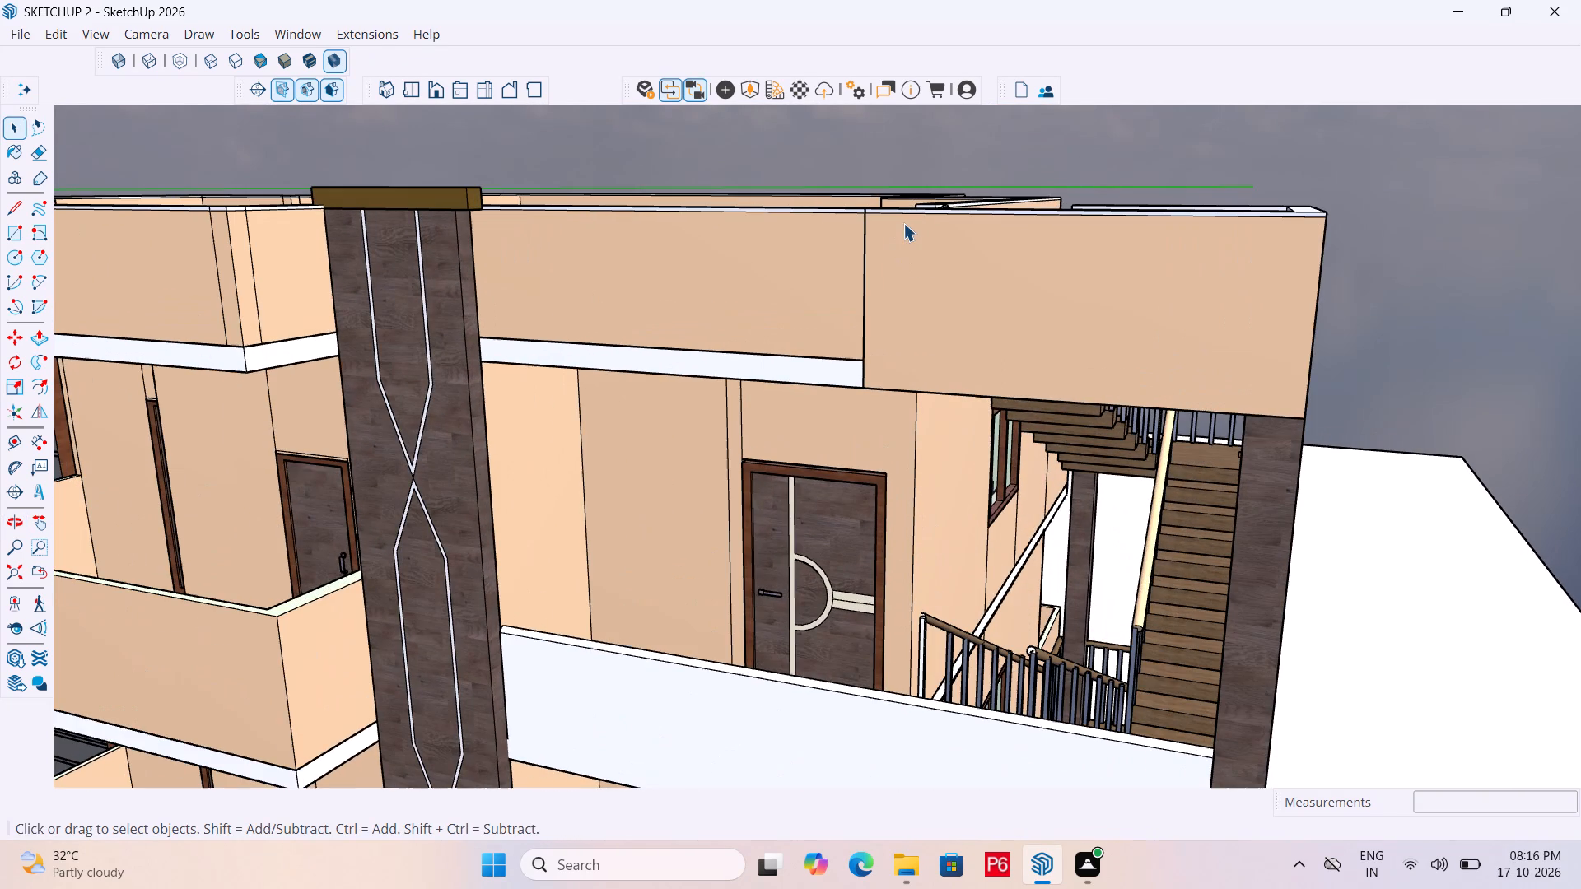
pyautogui.moveTo(956, 243); pyautogui.dragTo(1066, 273, button='middle')
pyautogui.scroll(-2, 637, 291)
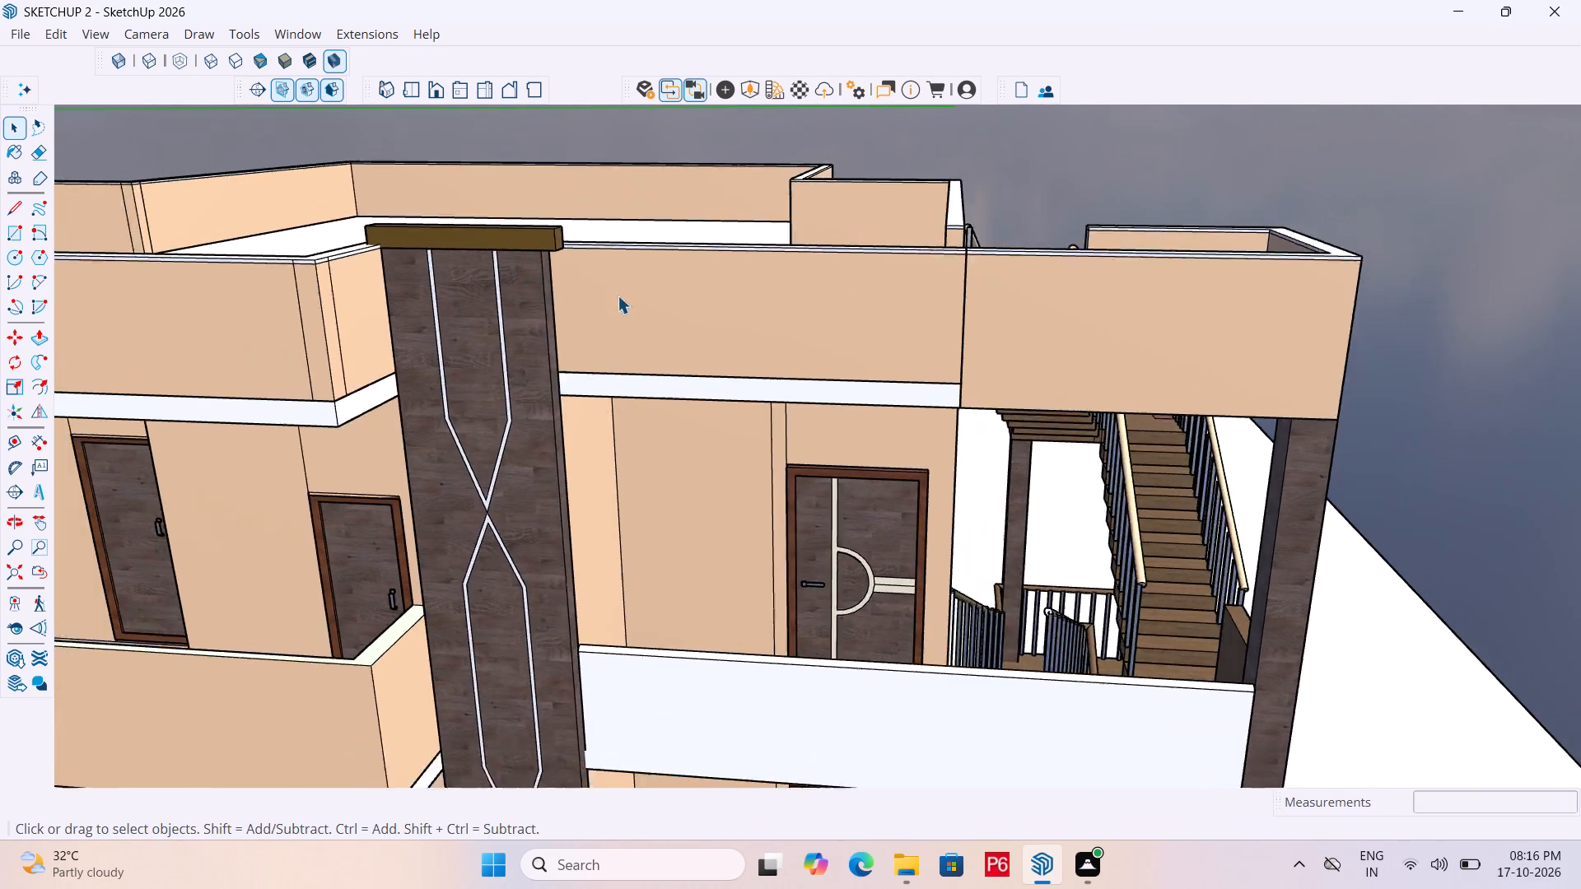
pyautogui.scroll(-3, 618, 296)
pyautogui.moveTo(833, 289); pyautogui.dragTo(972, 263, button='middle')
pyautogui.scroll(-1, 847, 289)
pyautogui.scroll(-6, 779, 238)
pyautogui.scroll(1, 643, 272)
pyautogui.moveTo(886, 267); pyautogui.dragTo(1148, 230, button='middle')
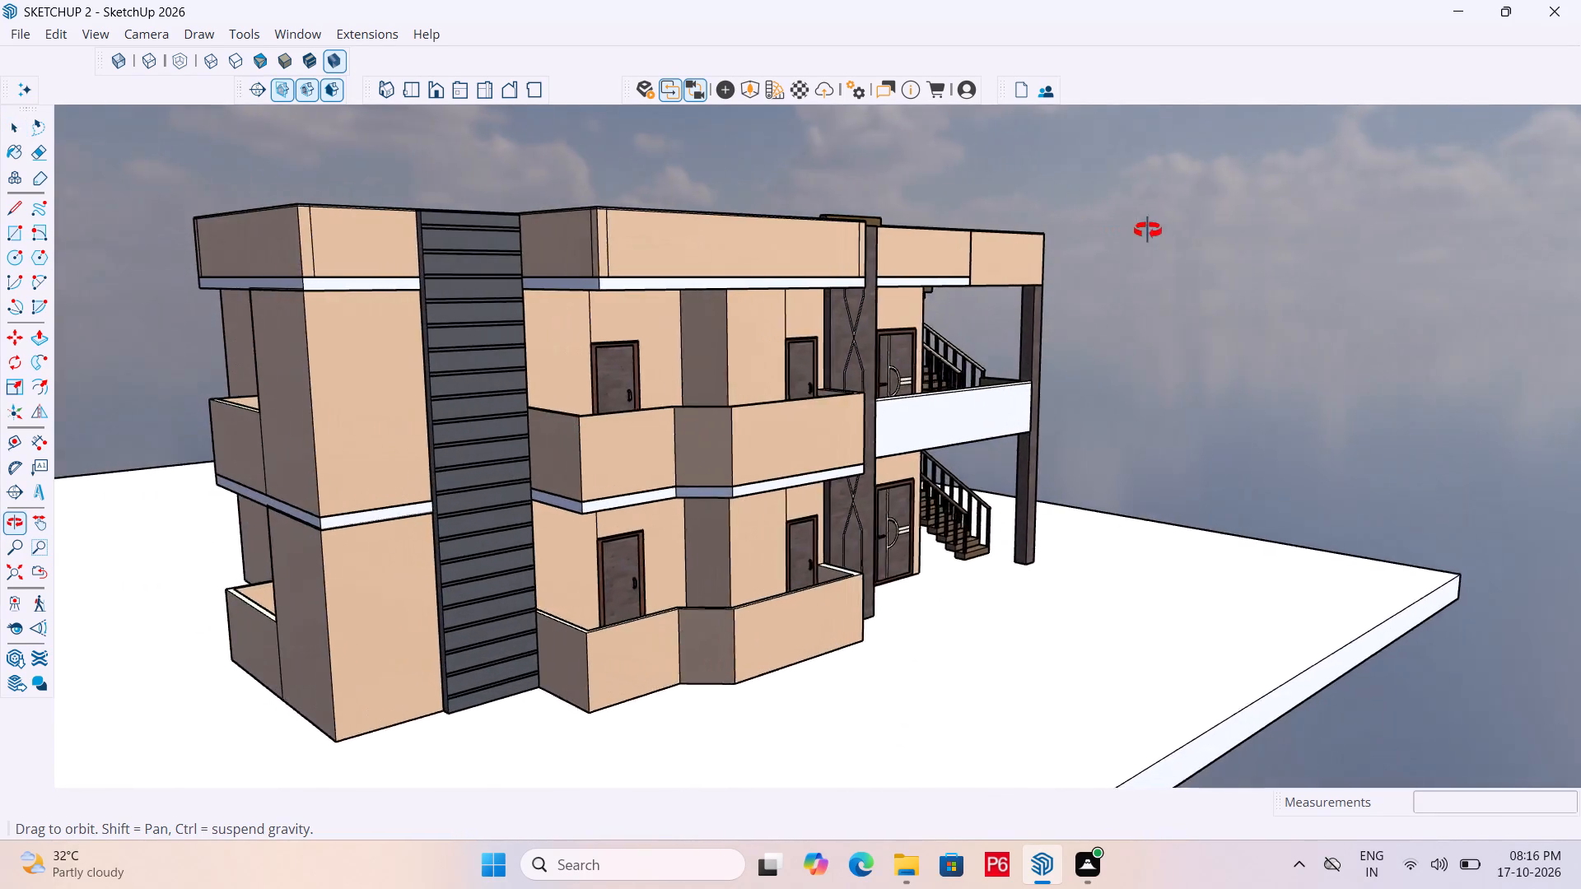
pyautogui.moveTo(1148, 230); pyautogui.dragTo(879, 249, button='middle')
# Draw a horizontal rectangle about 1' 11 5/8" by 3 5/16" on the staircase-side parapet's front face, near its upper inner corner.
pyautogui.scroll(9, 855, 250)
pyautogui.moveTo(793, 252); pyautogui.dragTo(911, 277, button='middle')
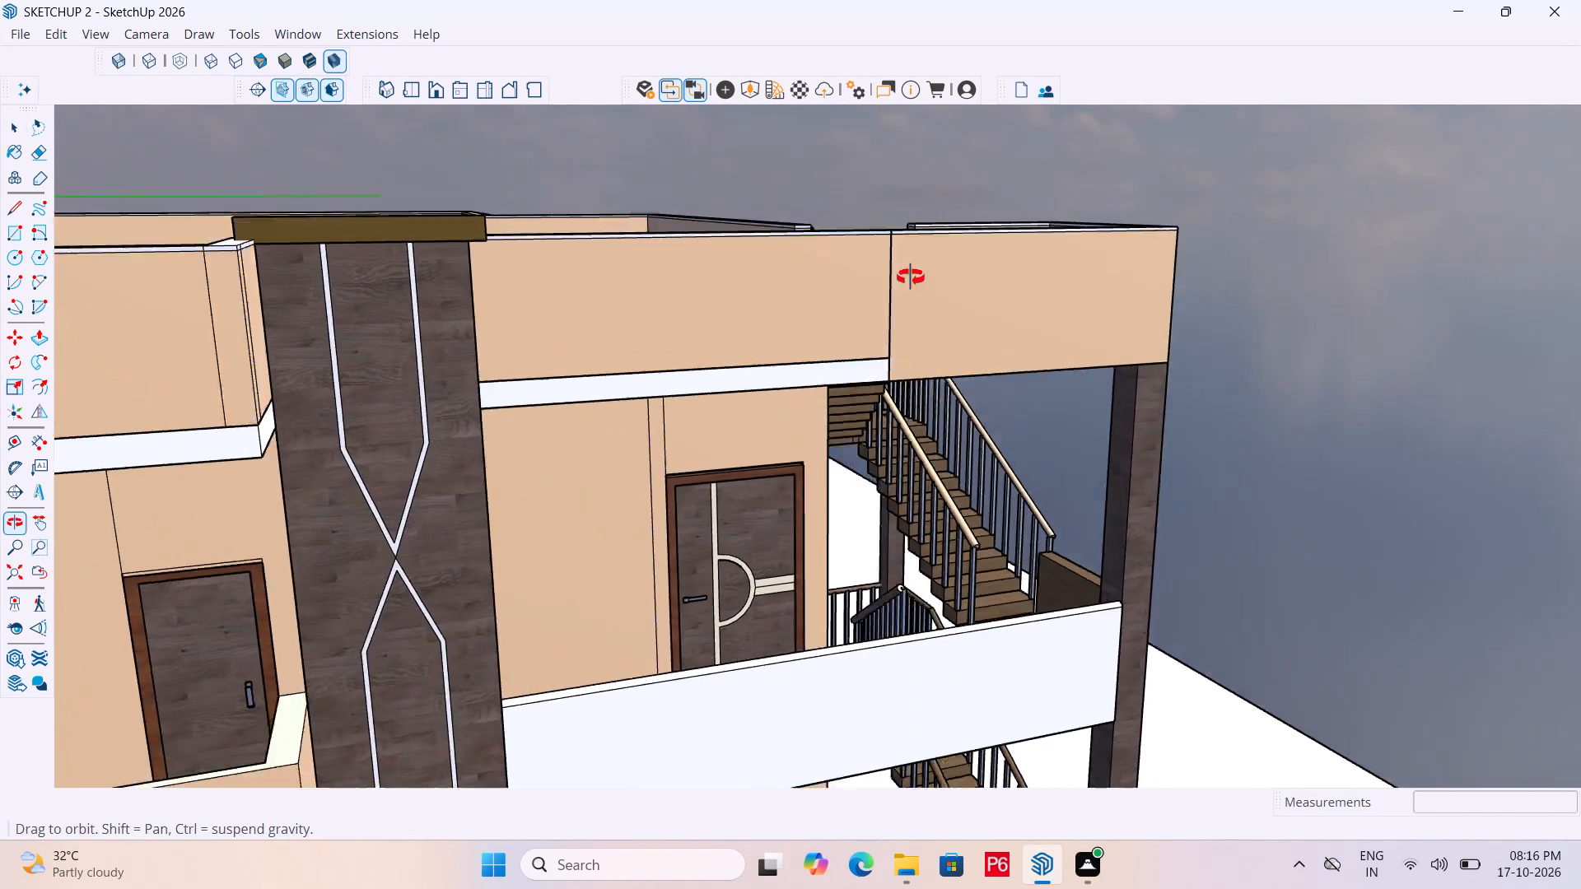
pyautogui.moveTo(911, 277); pyautogui.dragTo(950, 294, button='middle')
pyautogui.scroll(10, 1084, 302)
pyautogui.middleClick(1085, 302)
pyautogui.press('r')
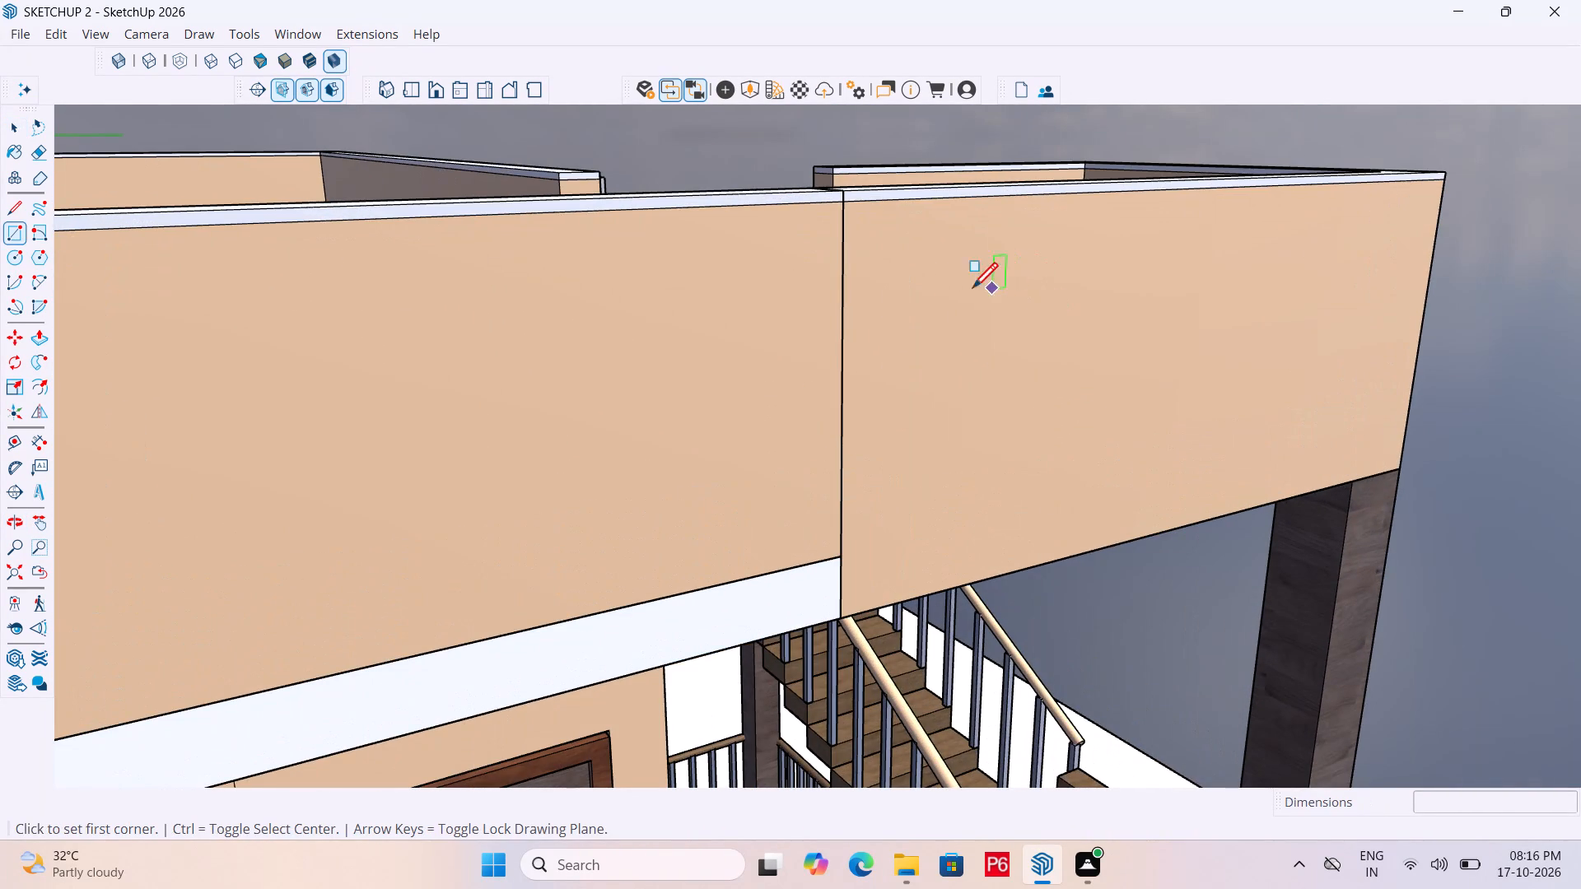
pyautogui.click(849, 244)
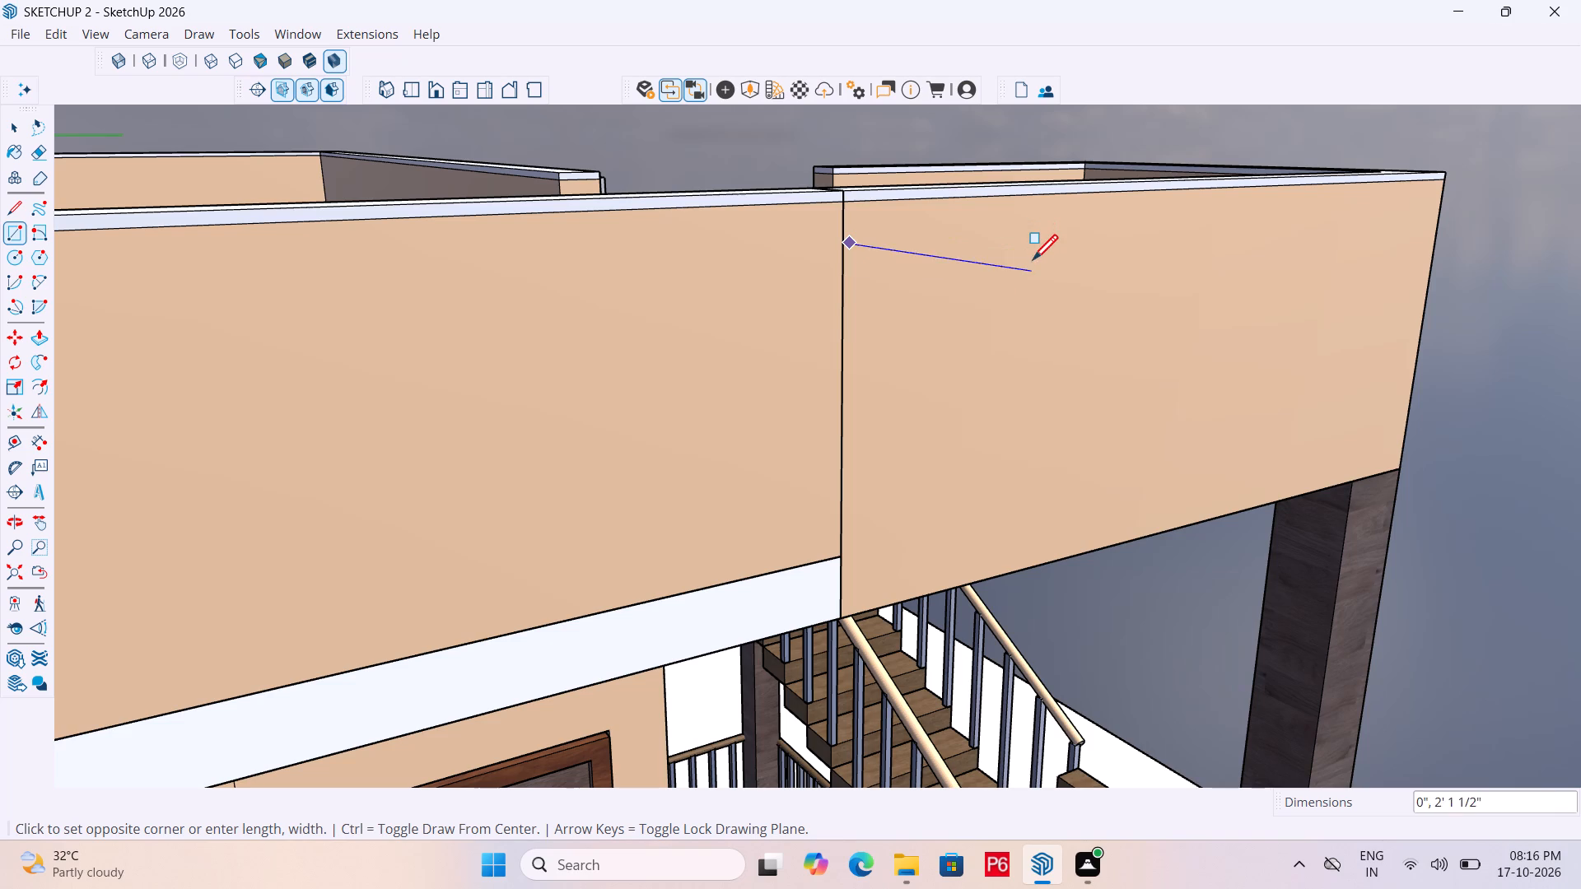
pyautogui.scroll(4, 1035, 254)
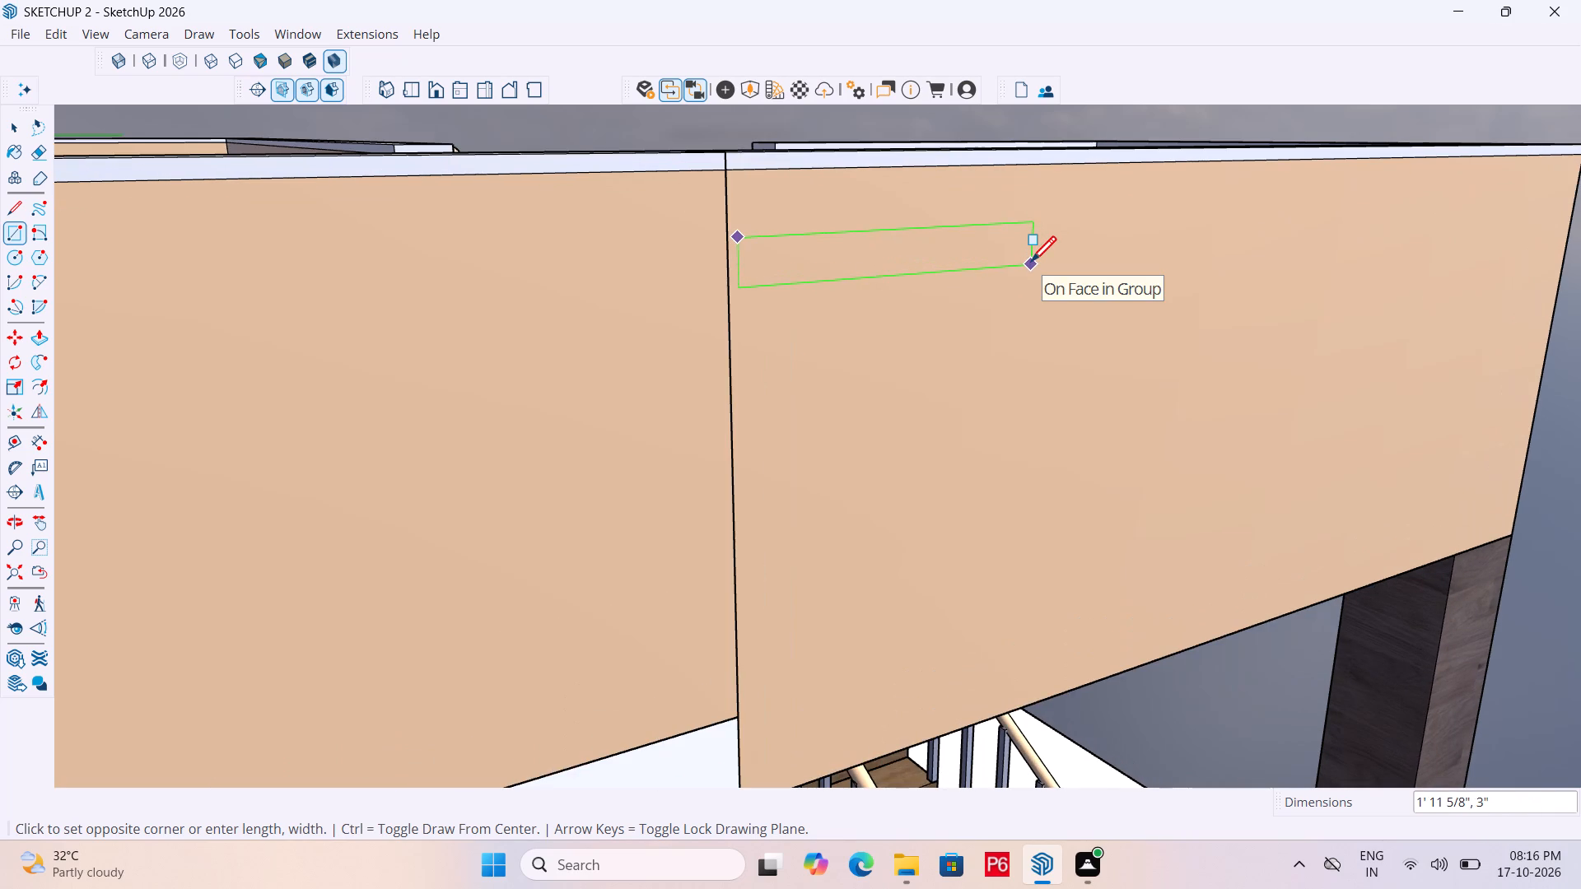
pyautogui.click(1031, 269)
pyautogui.press('space')
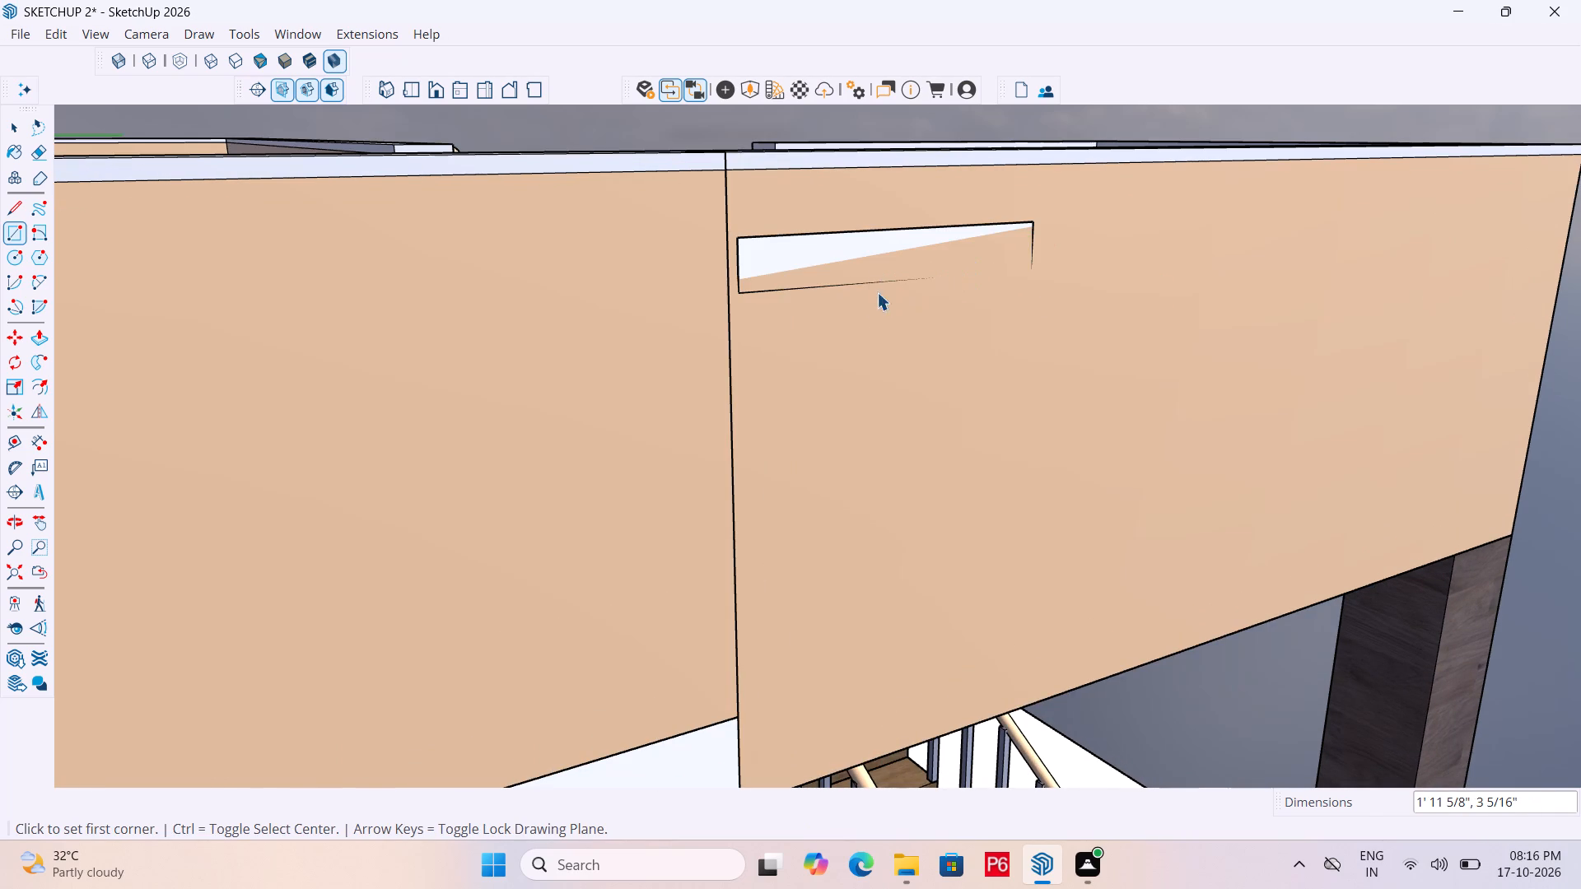
# Make the new rectangle's face and edges into a group.
pyautogui.doubleClick(821, 253)
pyautogui.rightClick(821, 253)
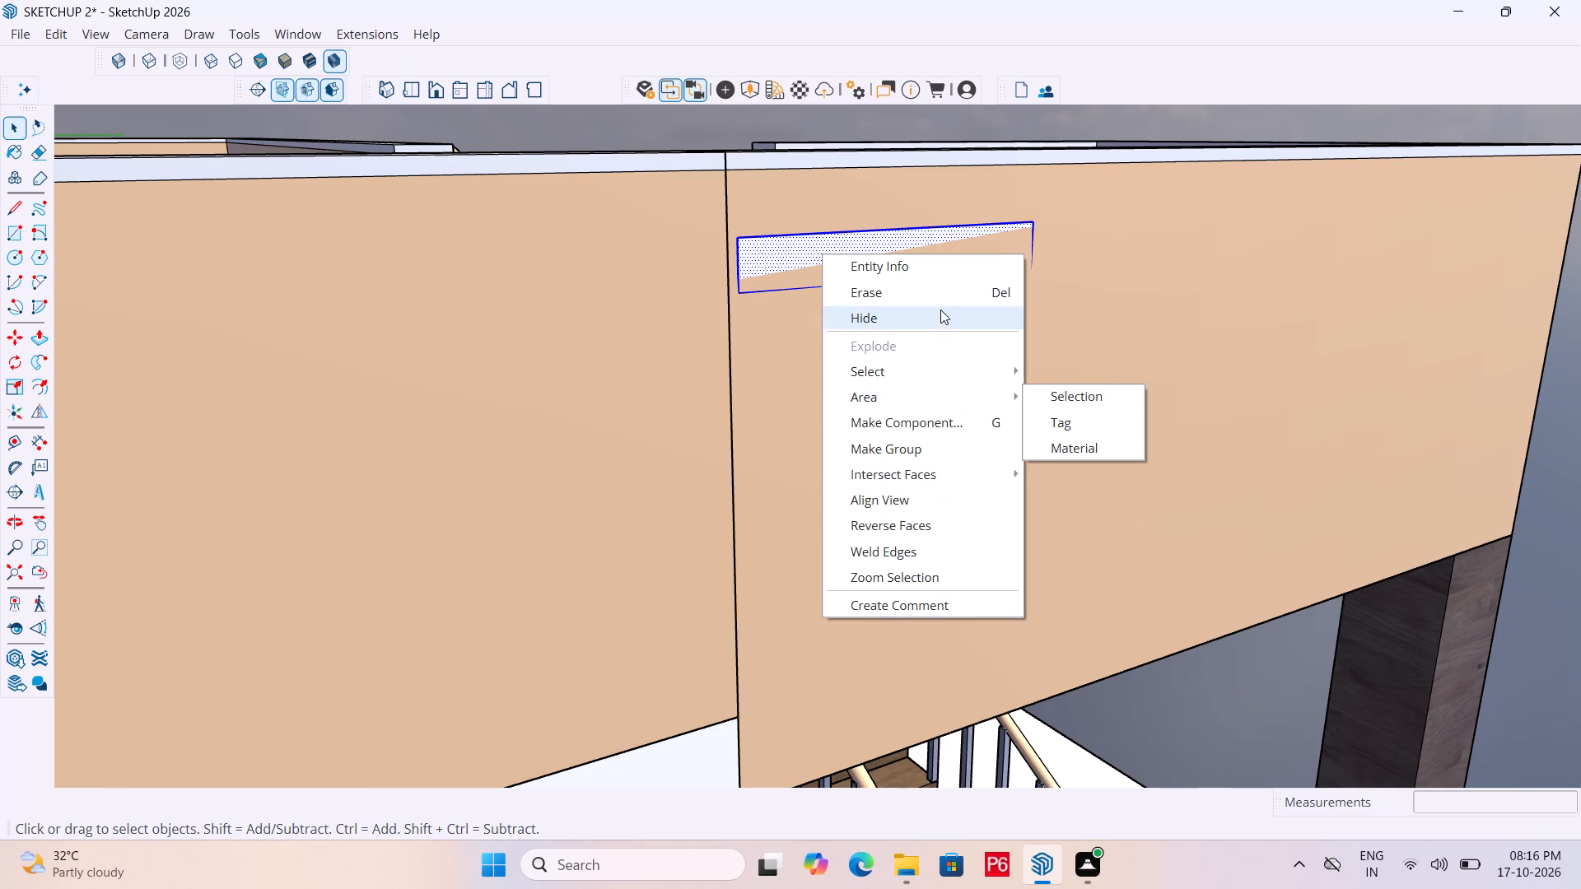
pyautogui.click(942, 445)
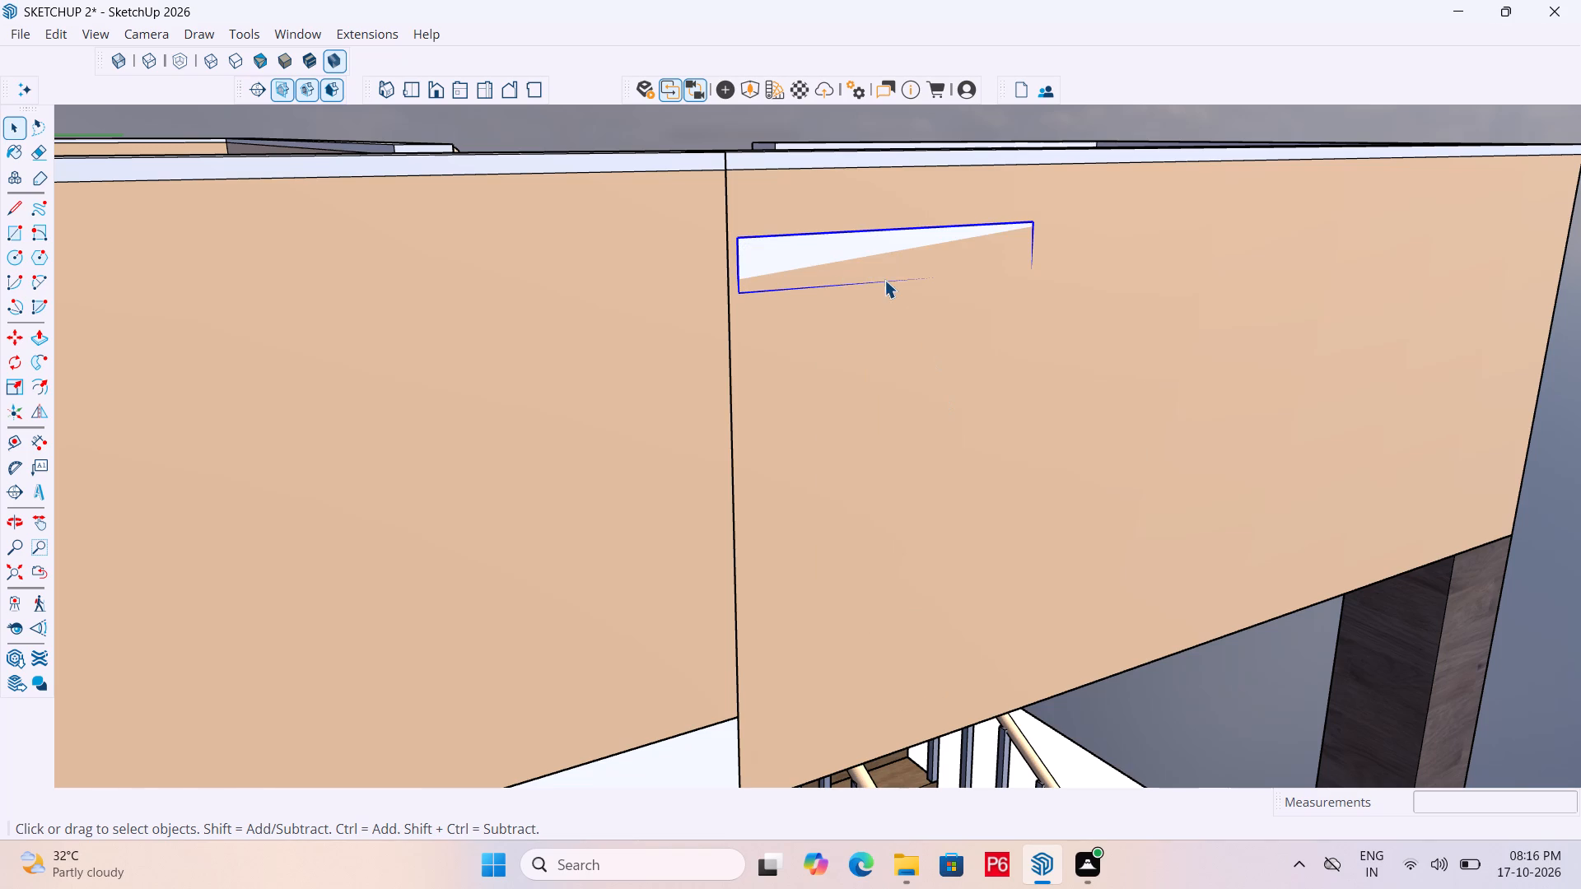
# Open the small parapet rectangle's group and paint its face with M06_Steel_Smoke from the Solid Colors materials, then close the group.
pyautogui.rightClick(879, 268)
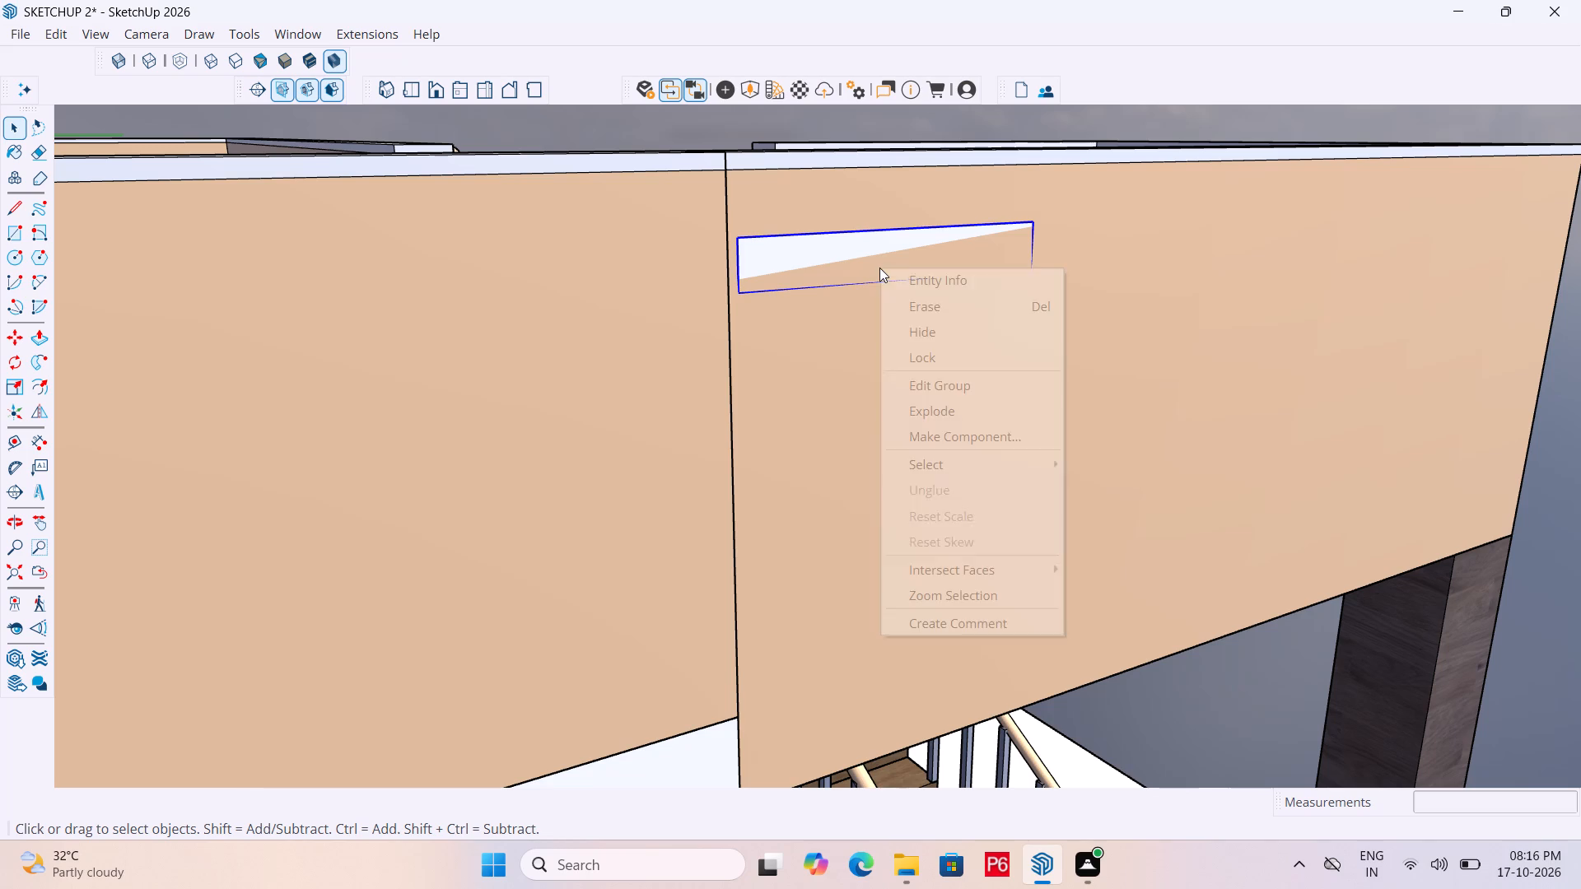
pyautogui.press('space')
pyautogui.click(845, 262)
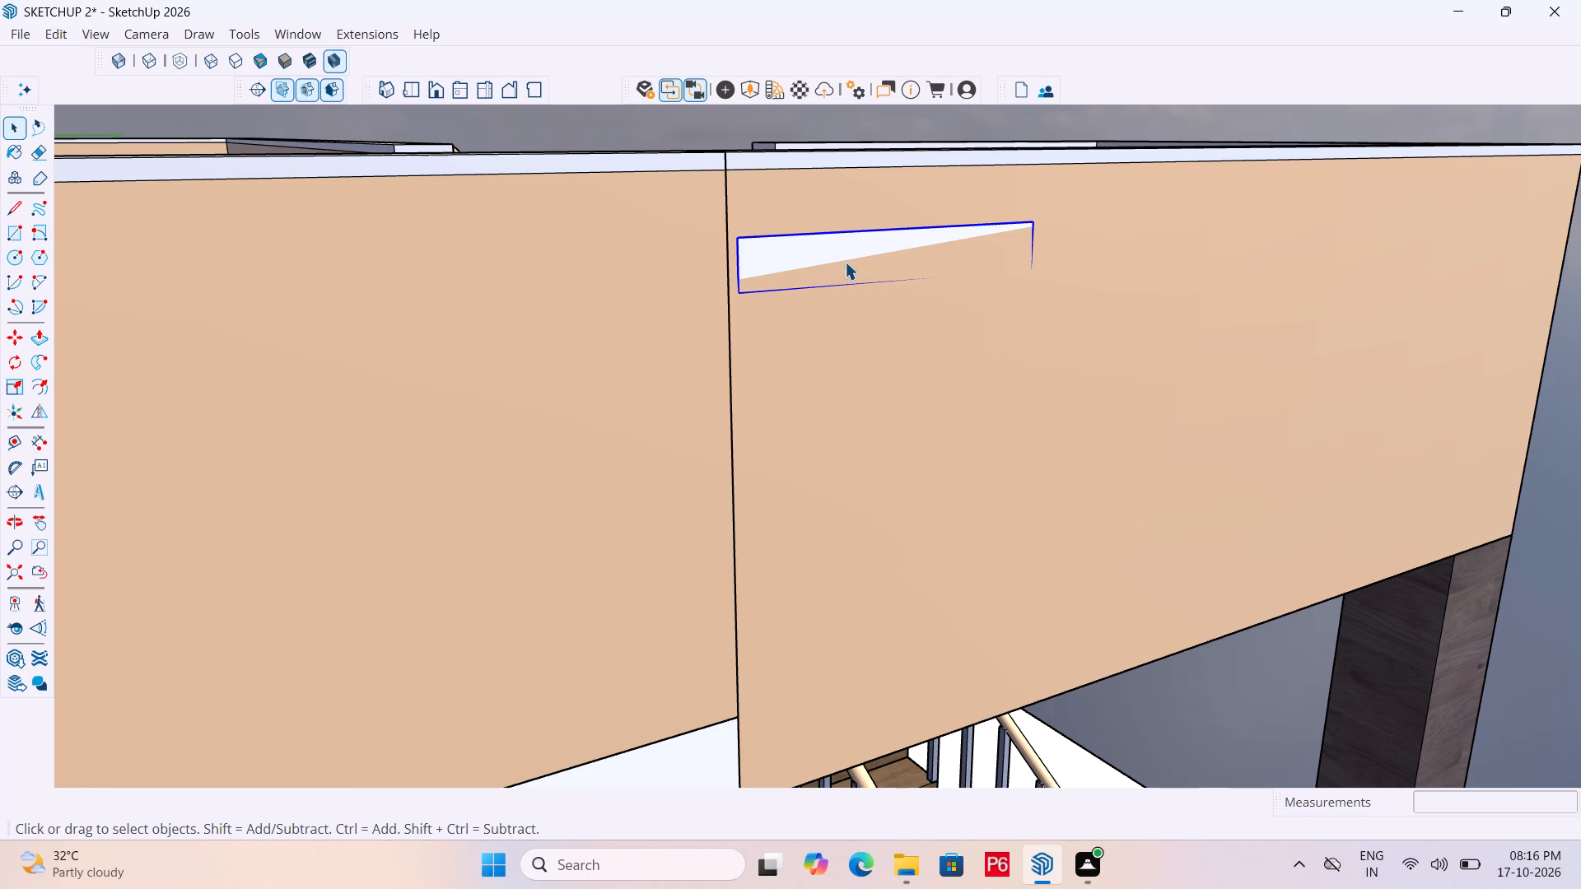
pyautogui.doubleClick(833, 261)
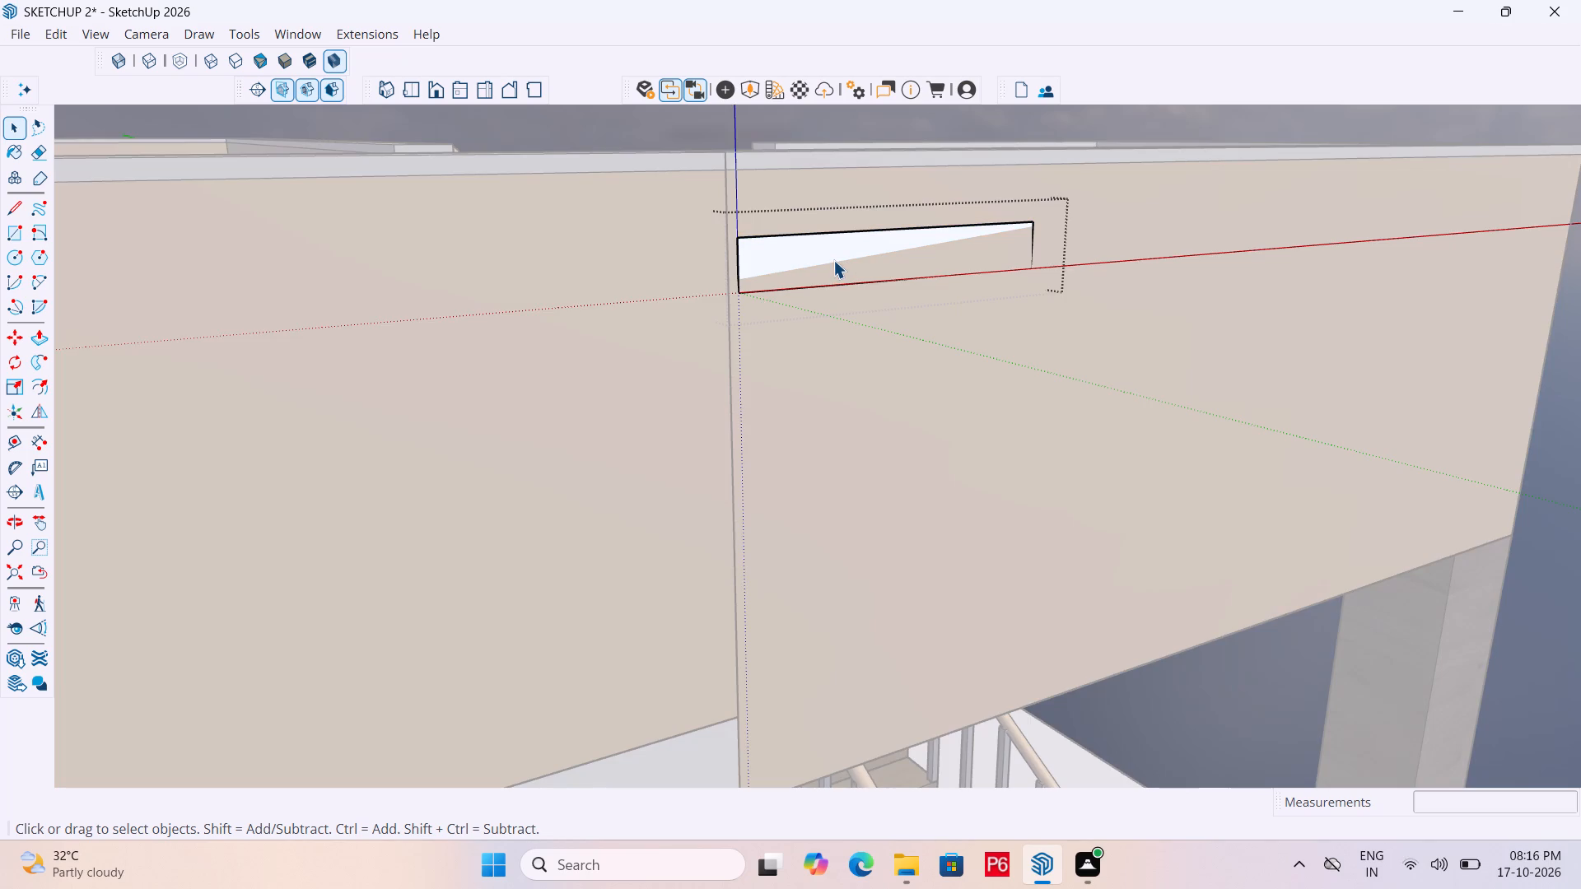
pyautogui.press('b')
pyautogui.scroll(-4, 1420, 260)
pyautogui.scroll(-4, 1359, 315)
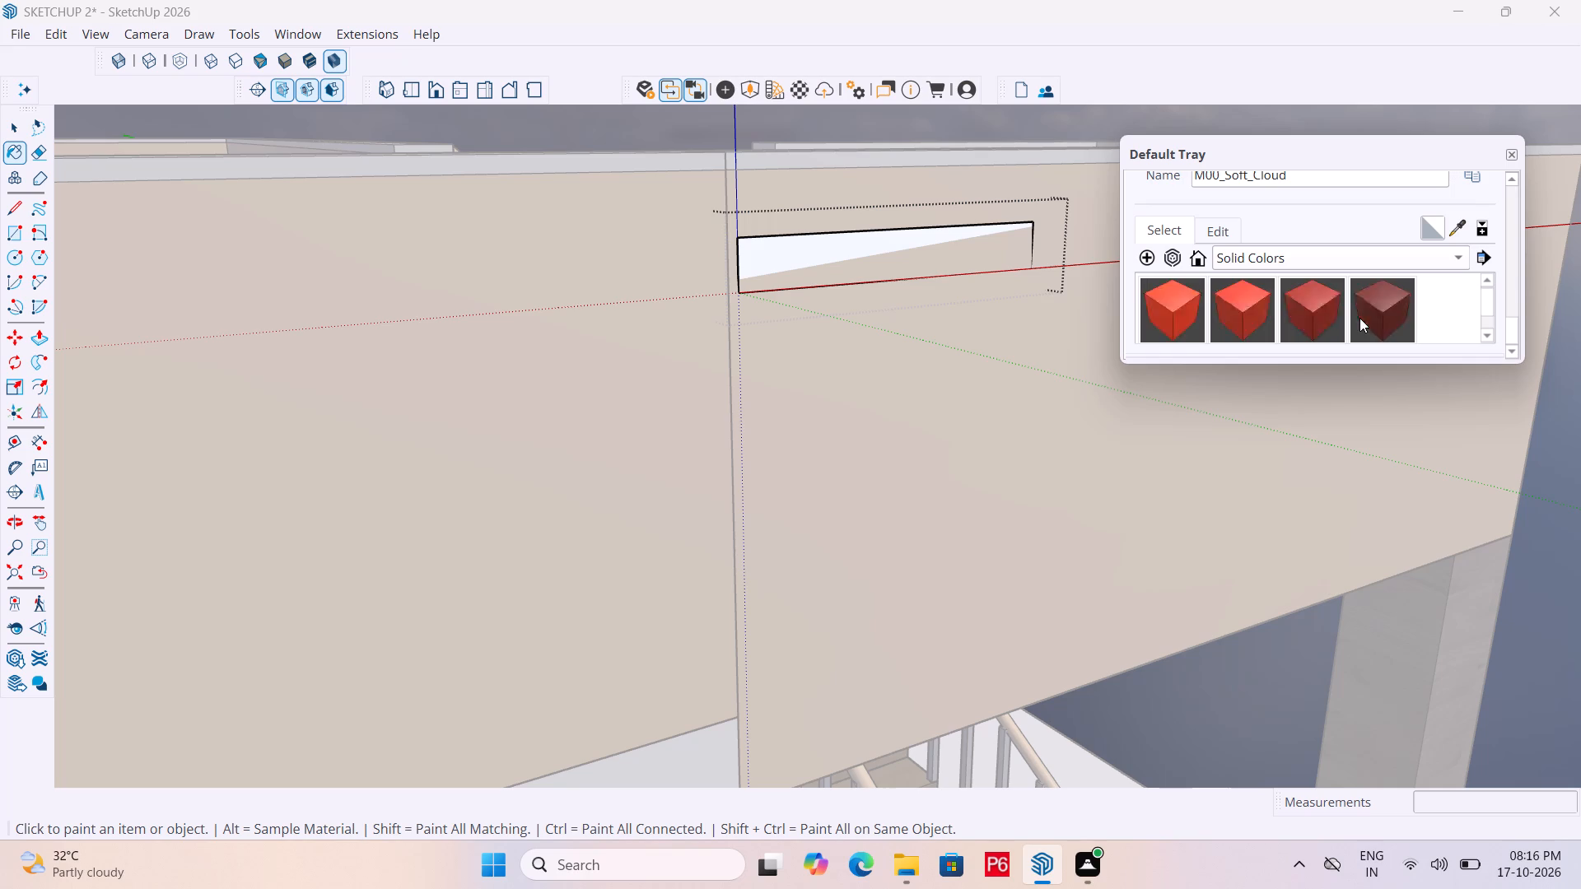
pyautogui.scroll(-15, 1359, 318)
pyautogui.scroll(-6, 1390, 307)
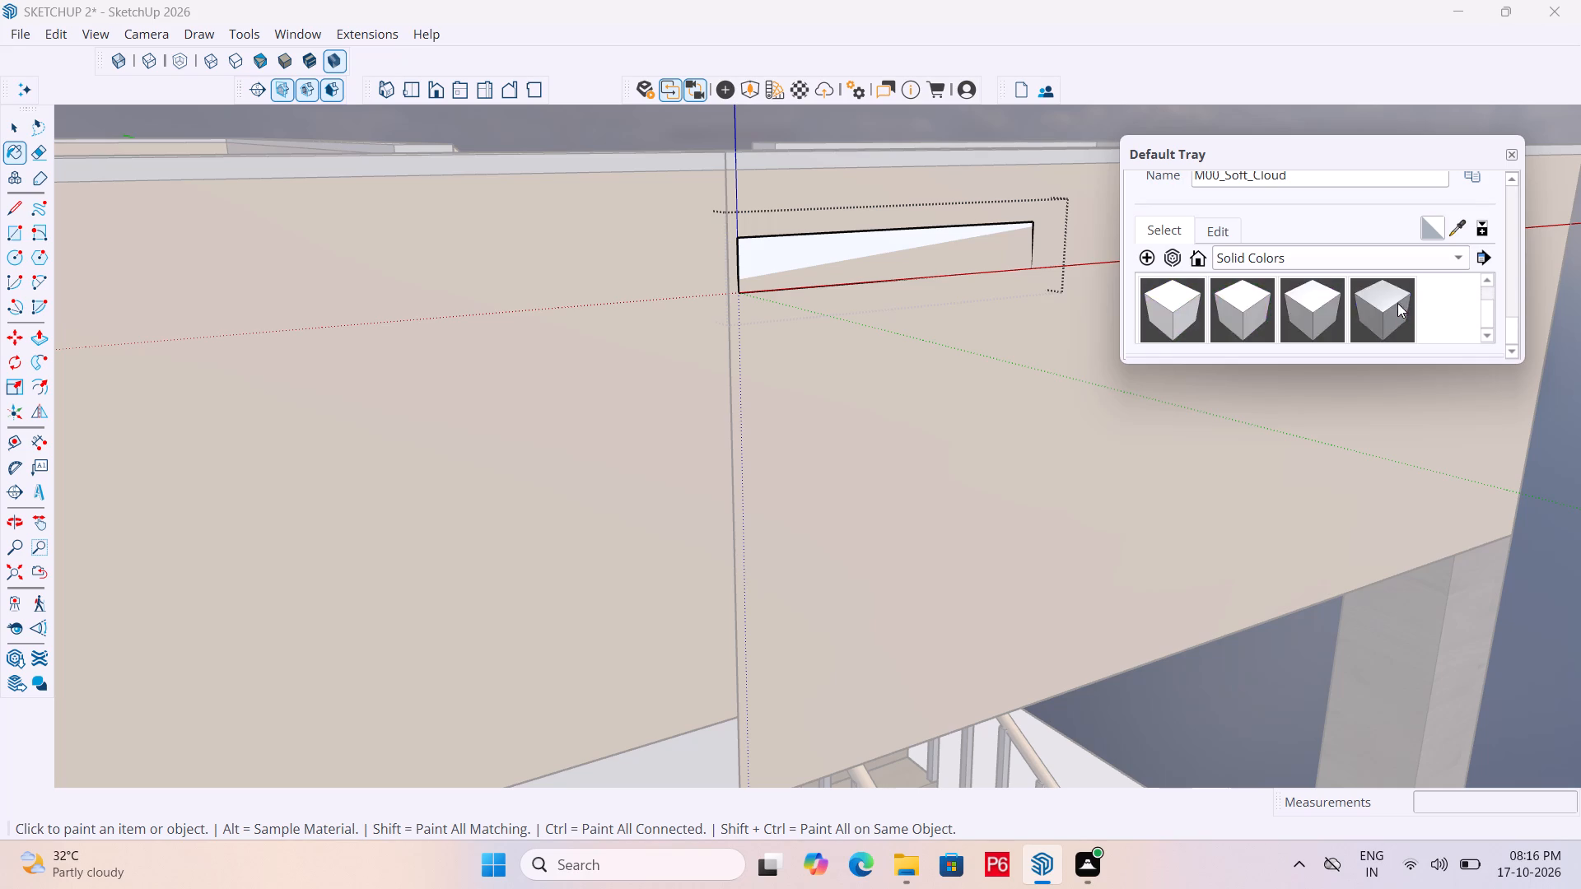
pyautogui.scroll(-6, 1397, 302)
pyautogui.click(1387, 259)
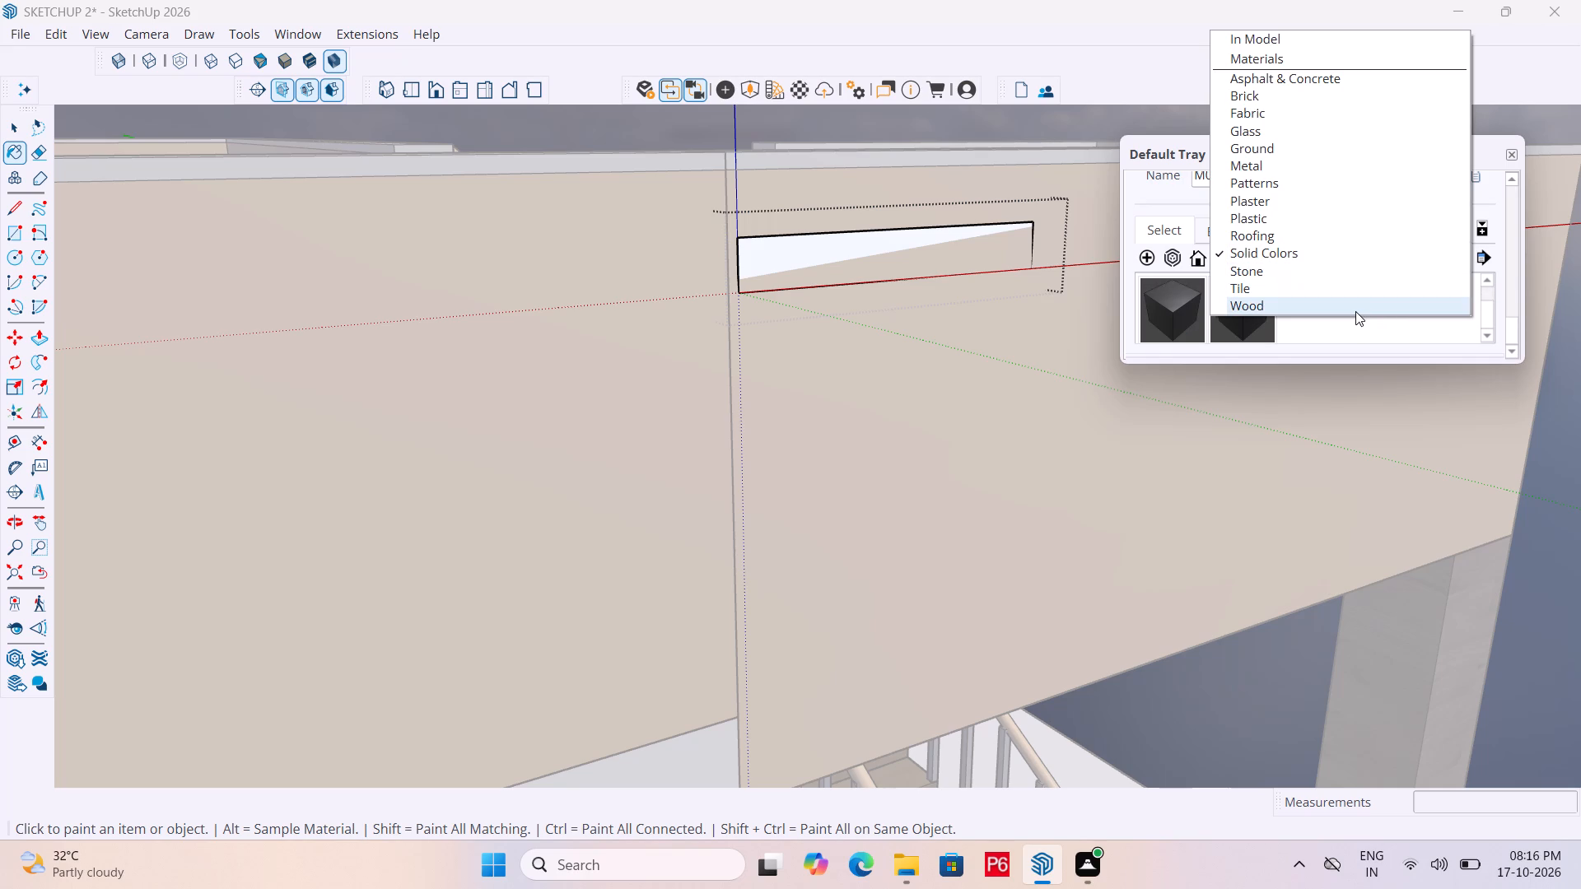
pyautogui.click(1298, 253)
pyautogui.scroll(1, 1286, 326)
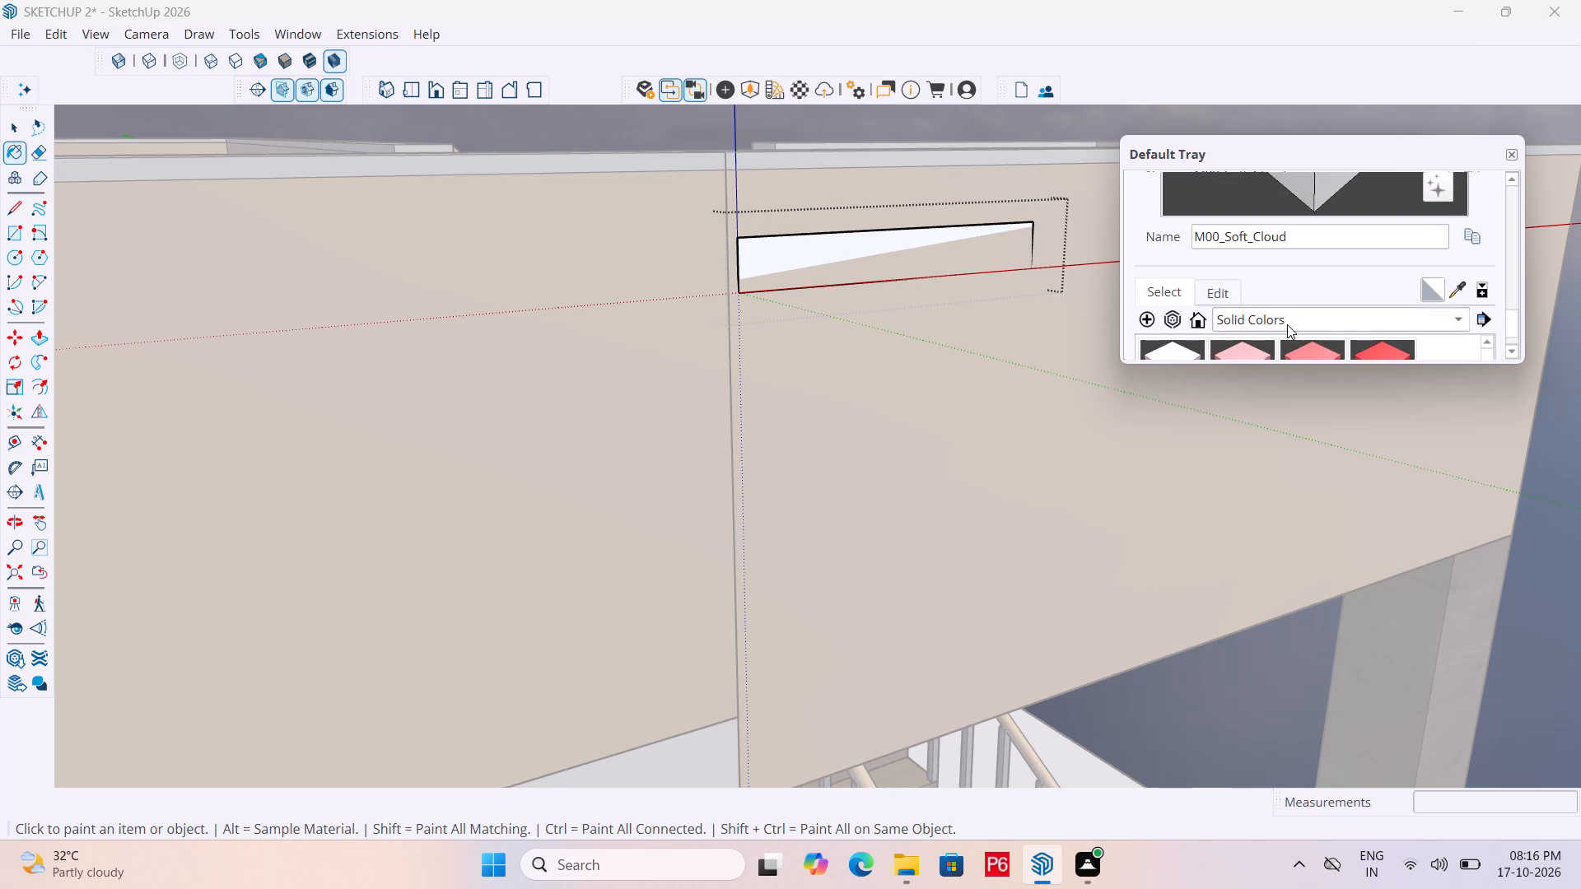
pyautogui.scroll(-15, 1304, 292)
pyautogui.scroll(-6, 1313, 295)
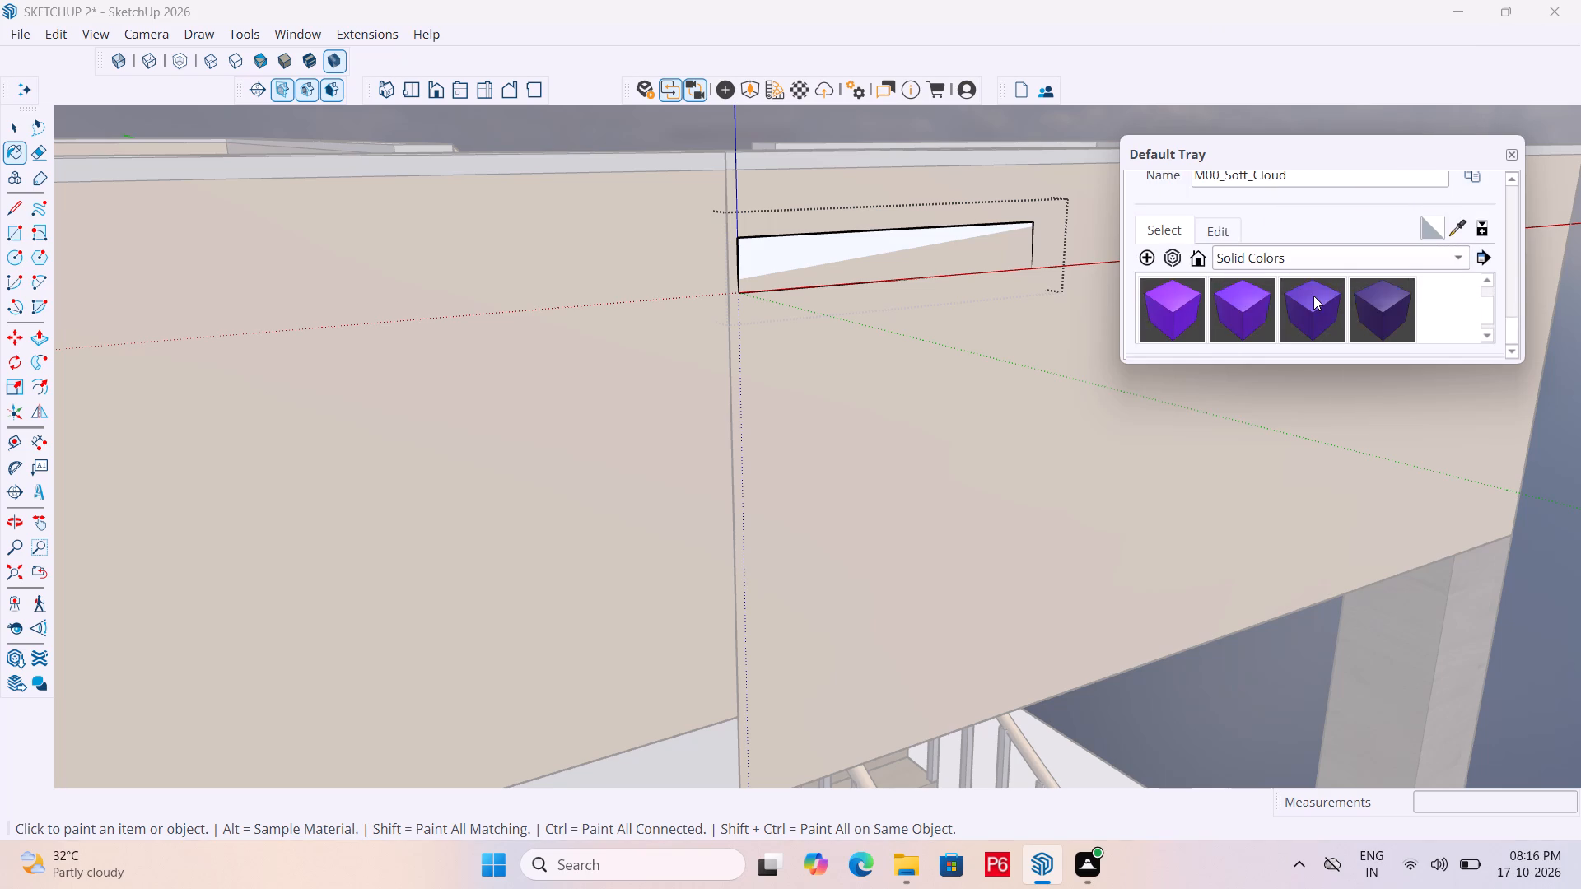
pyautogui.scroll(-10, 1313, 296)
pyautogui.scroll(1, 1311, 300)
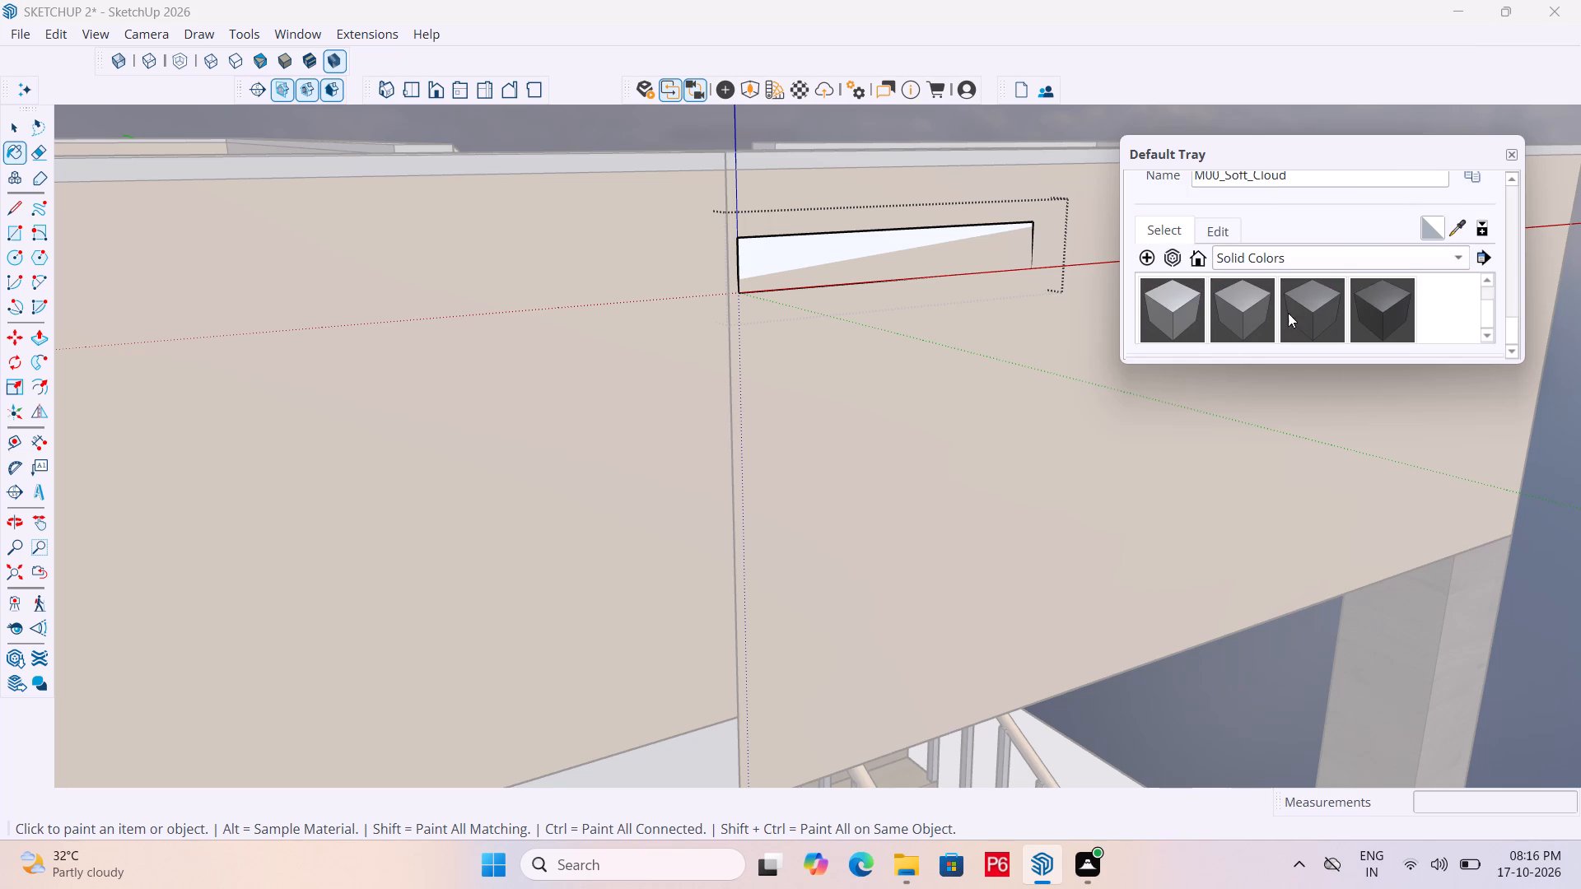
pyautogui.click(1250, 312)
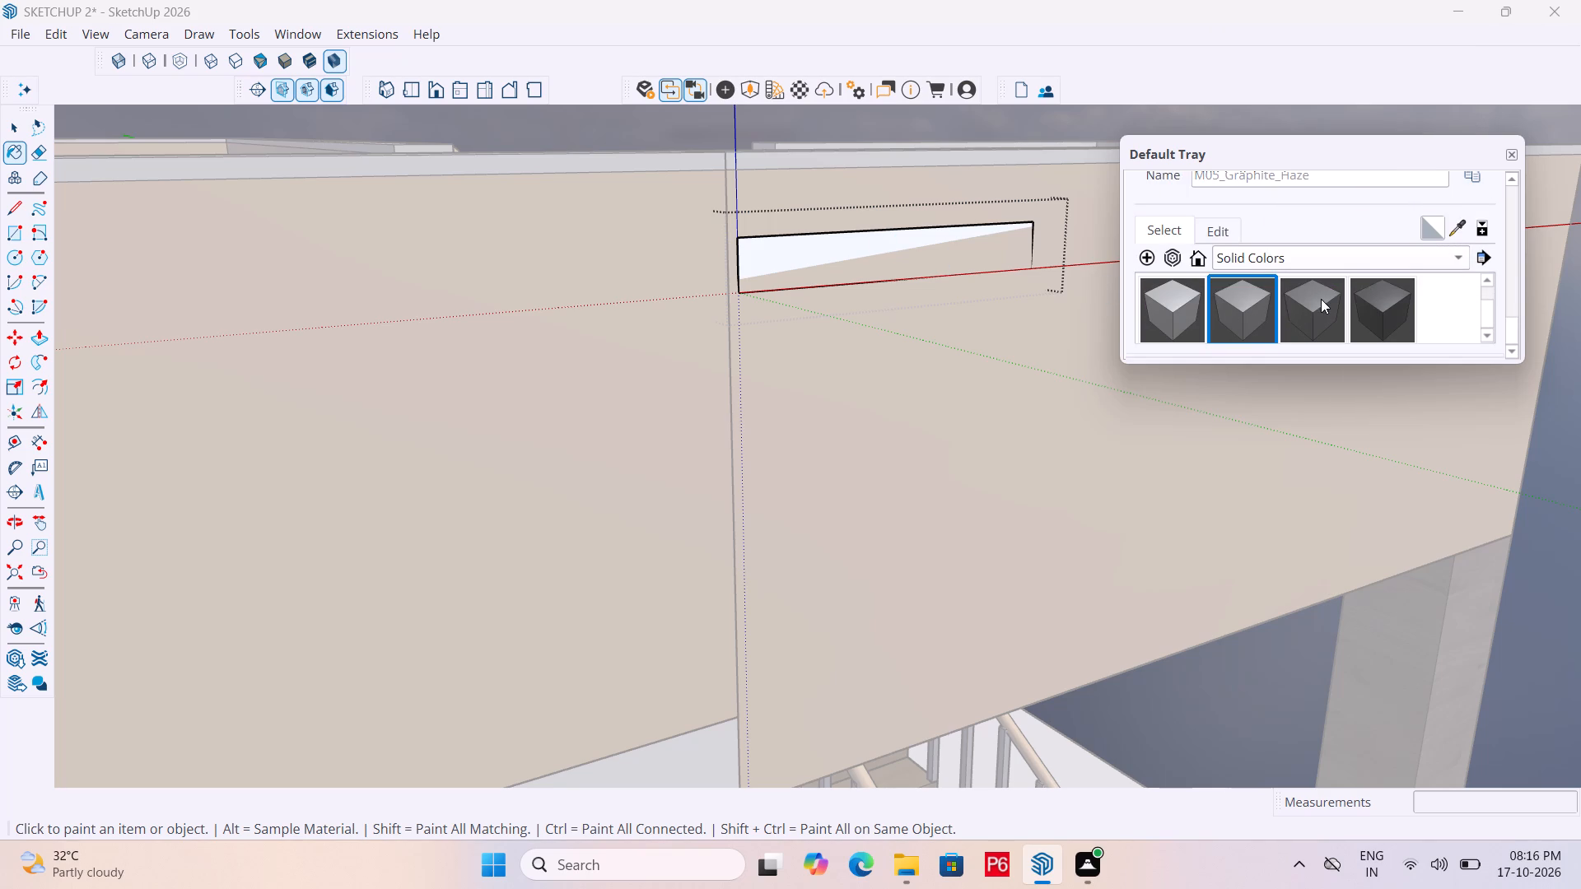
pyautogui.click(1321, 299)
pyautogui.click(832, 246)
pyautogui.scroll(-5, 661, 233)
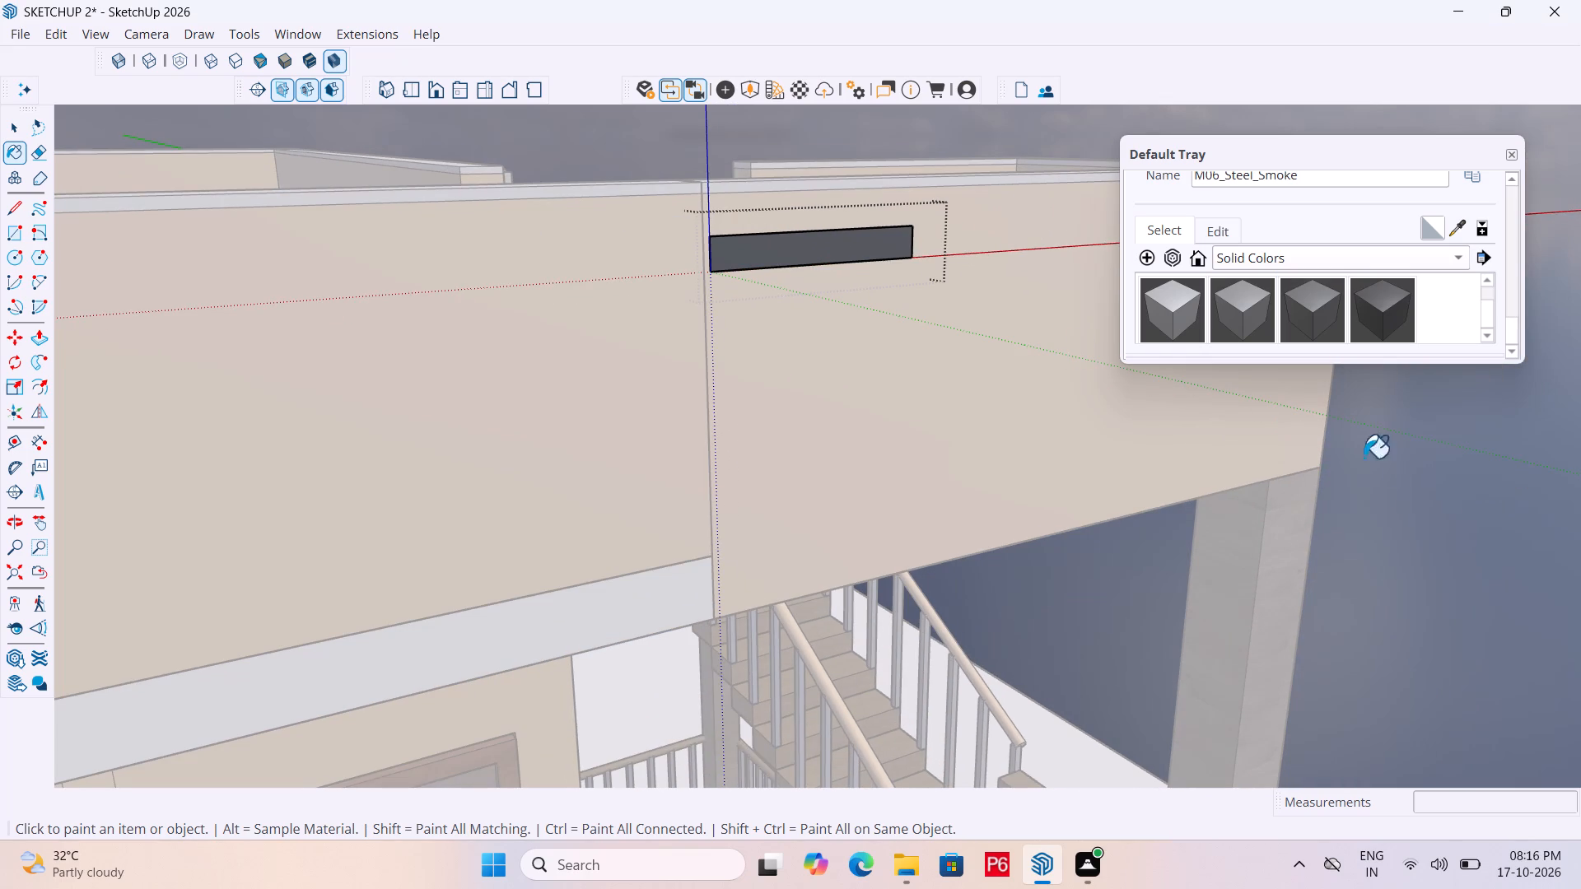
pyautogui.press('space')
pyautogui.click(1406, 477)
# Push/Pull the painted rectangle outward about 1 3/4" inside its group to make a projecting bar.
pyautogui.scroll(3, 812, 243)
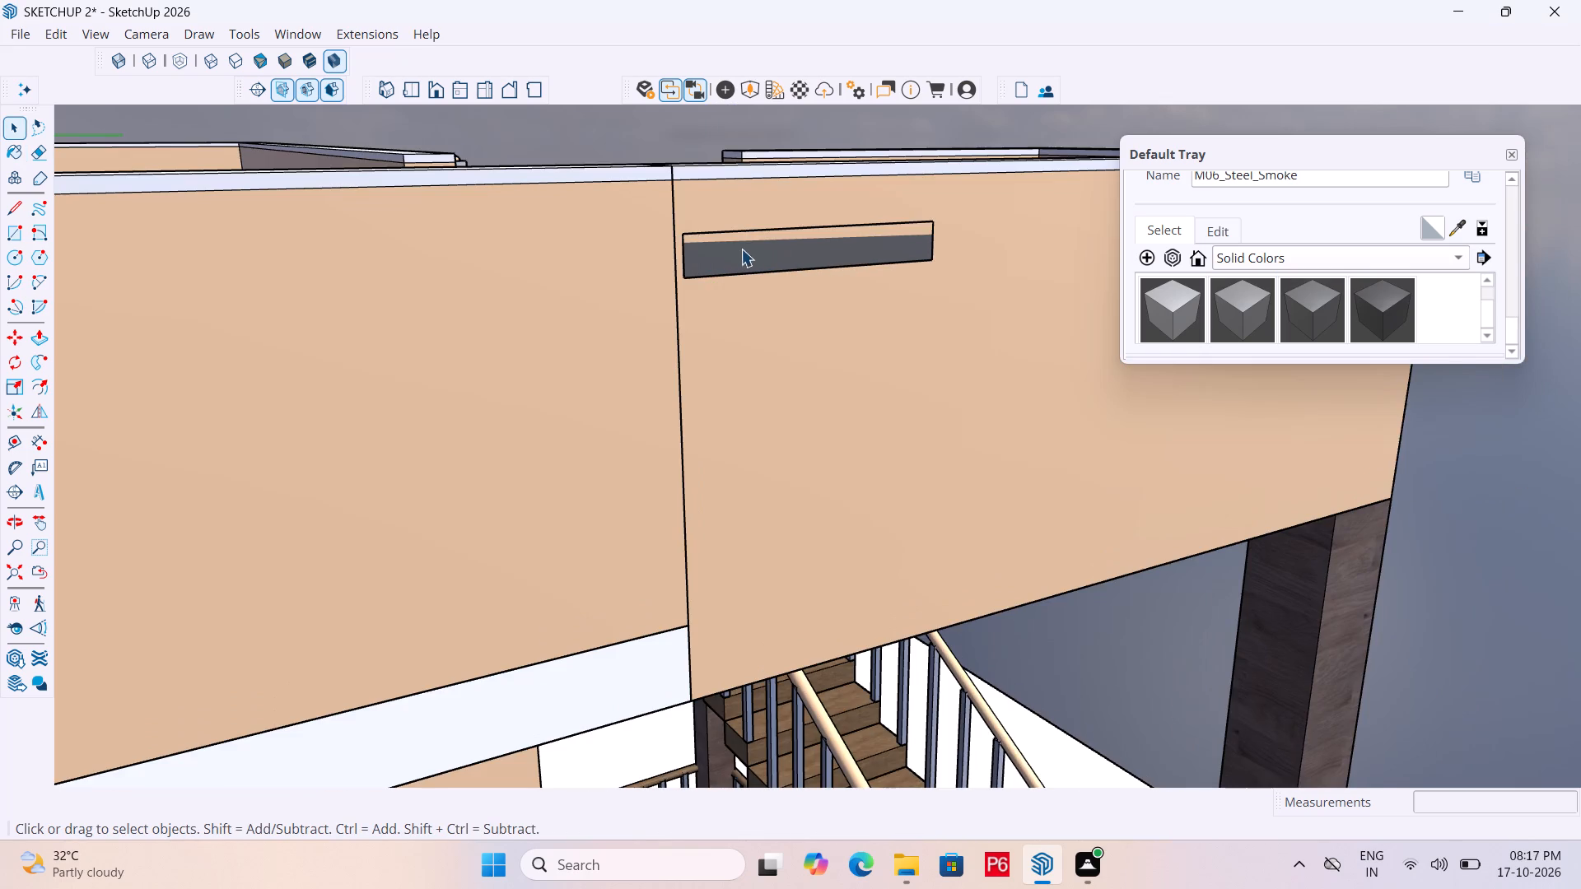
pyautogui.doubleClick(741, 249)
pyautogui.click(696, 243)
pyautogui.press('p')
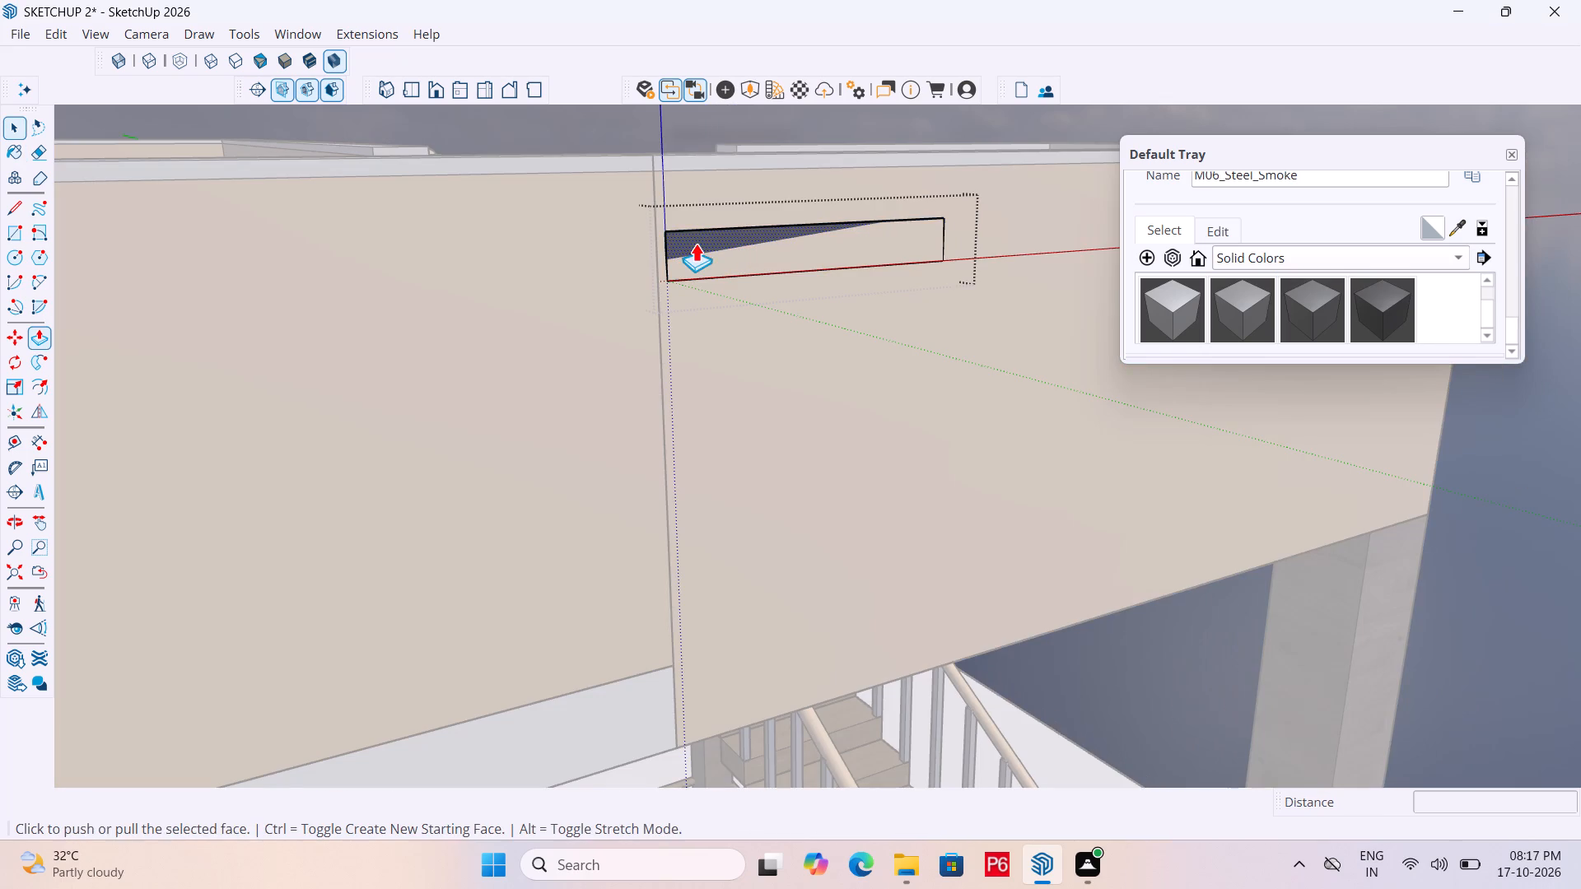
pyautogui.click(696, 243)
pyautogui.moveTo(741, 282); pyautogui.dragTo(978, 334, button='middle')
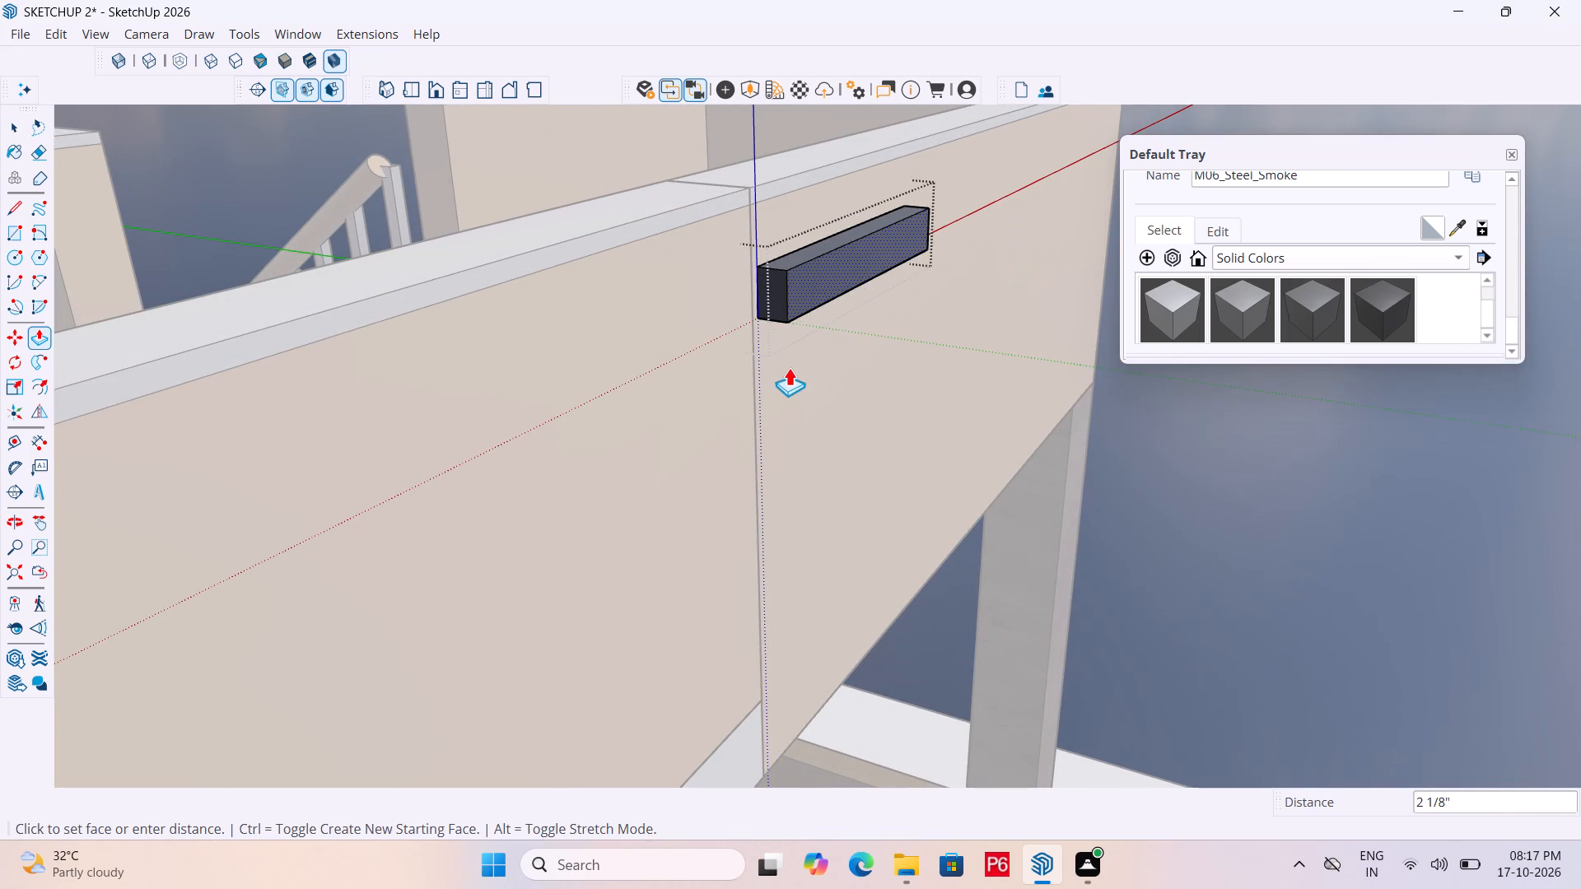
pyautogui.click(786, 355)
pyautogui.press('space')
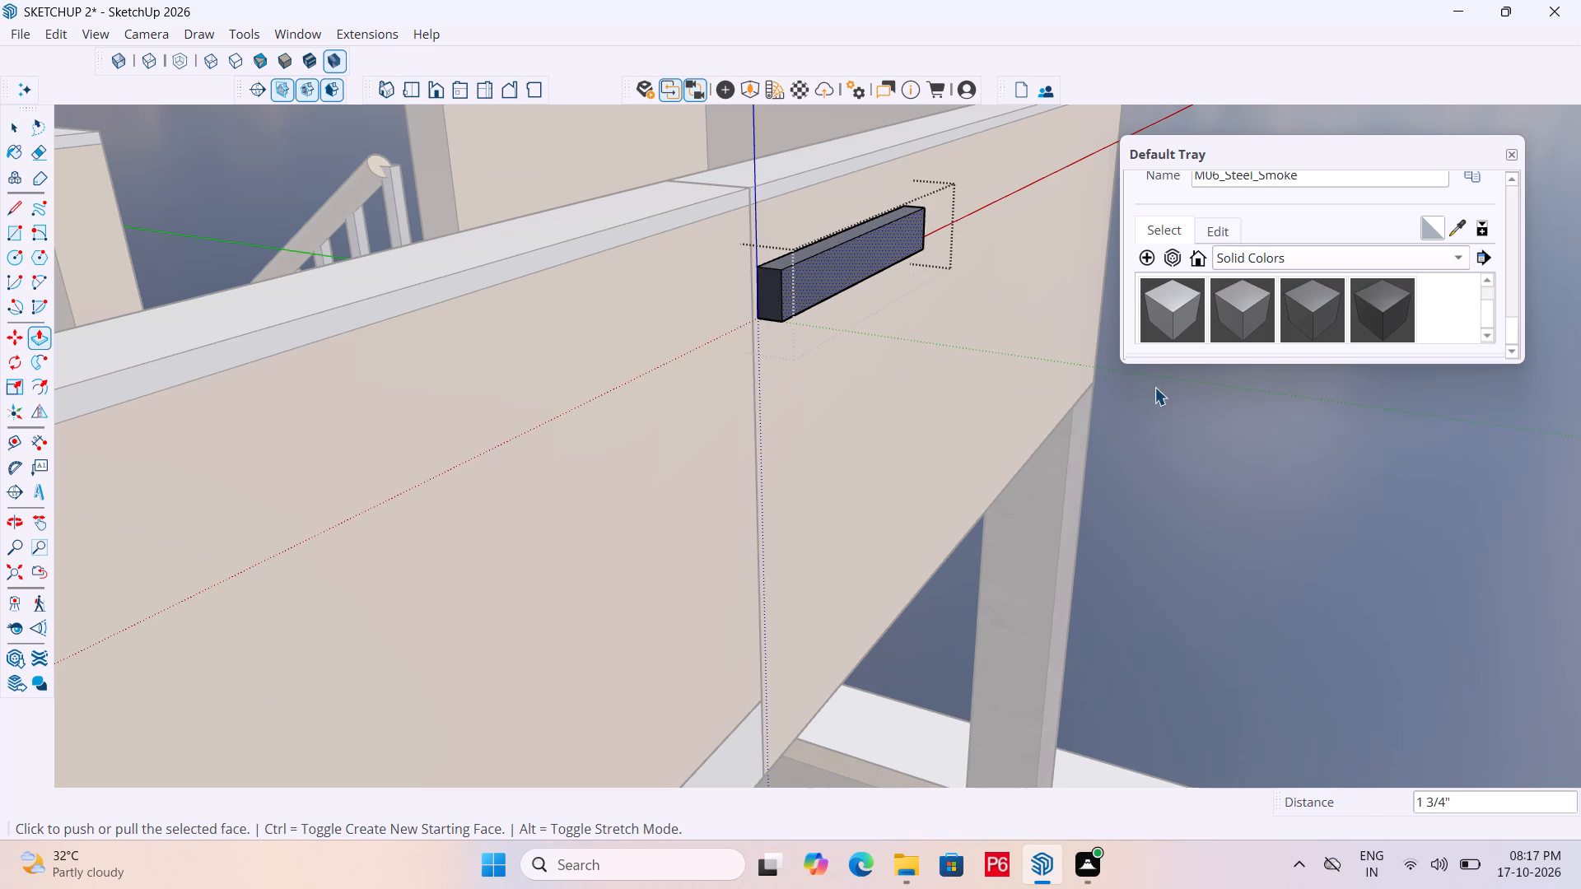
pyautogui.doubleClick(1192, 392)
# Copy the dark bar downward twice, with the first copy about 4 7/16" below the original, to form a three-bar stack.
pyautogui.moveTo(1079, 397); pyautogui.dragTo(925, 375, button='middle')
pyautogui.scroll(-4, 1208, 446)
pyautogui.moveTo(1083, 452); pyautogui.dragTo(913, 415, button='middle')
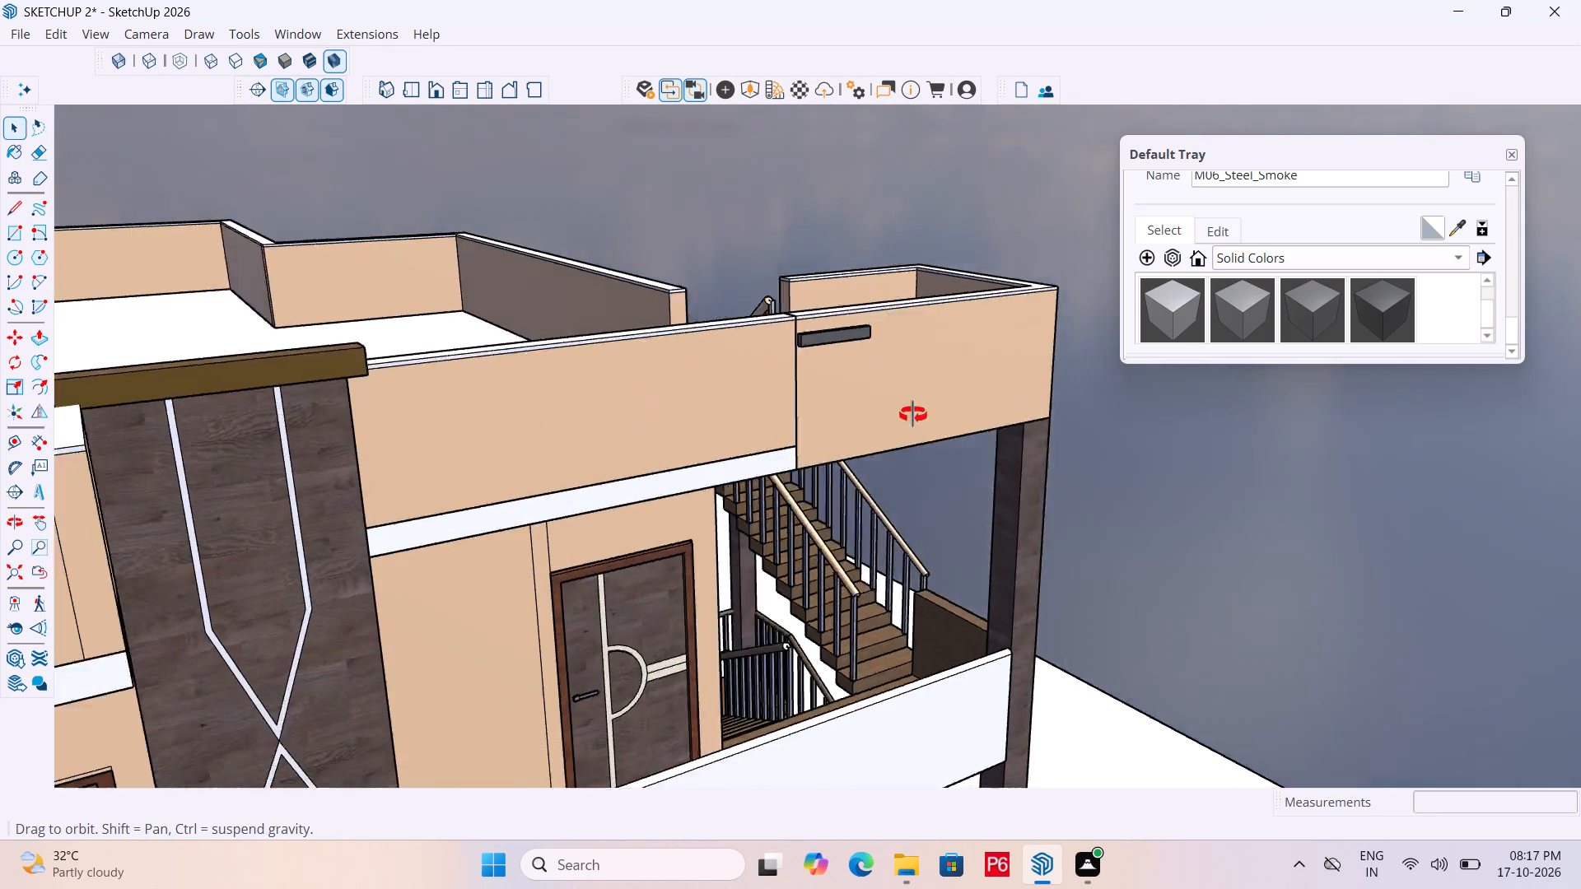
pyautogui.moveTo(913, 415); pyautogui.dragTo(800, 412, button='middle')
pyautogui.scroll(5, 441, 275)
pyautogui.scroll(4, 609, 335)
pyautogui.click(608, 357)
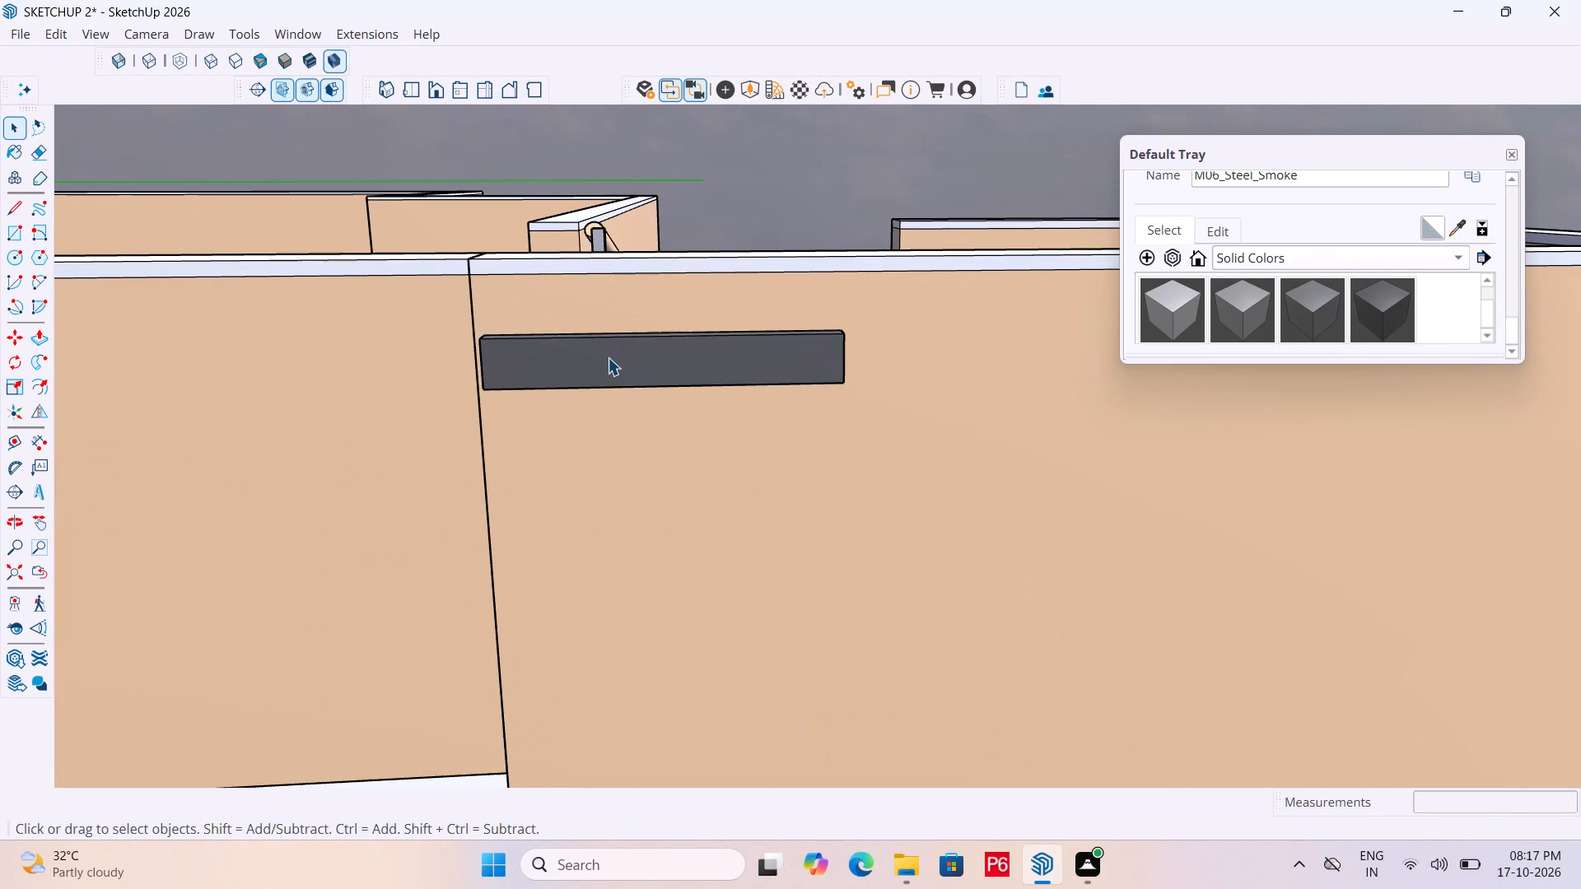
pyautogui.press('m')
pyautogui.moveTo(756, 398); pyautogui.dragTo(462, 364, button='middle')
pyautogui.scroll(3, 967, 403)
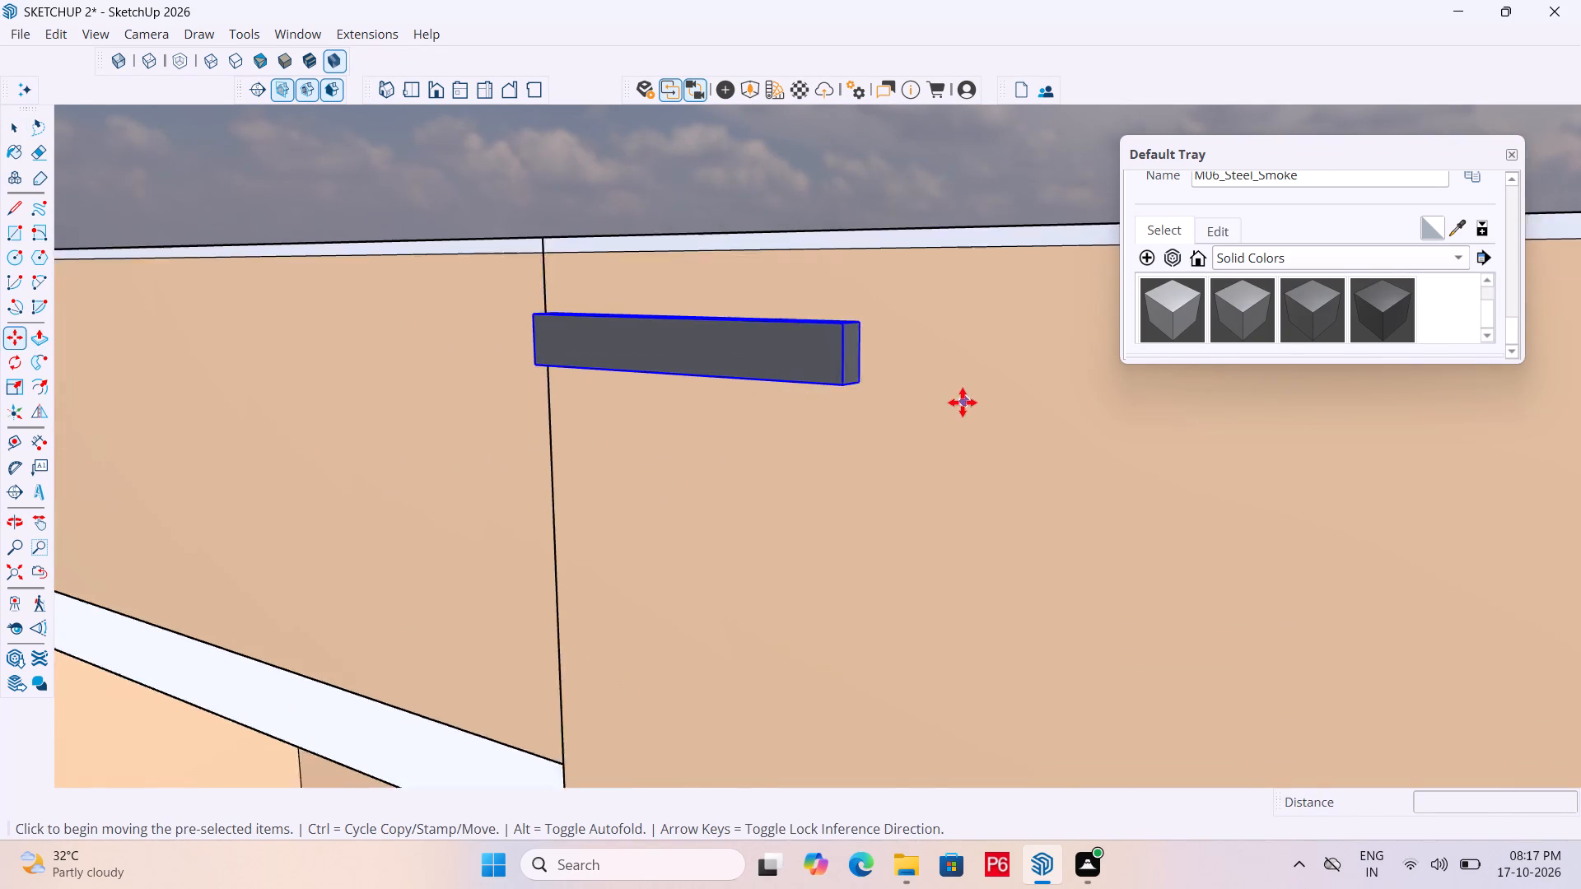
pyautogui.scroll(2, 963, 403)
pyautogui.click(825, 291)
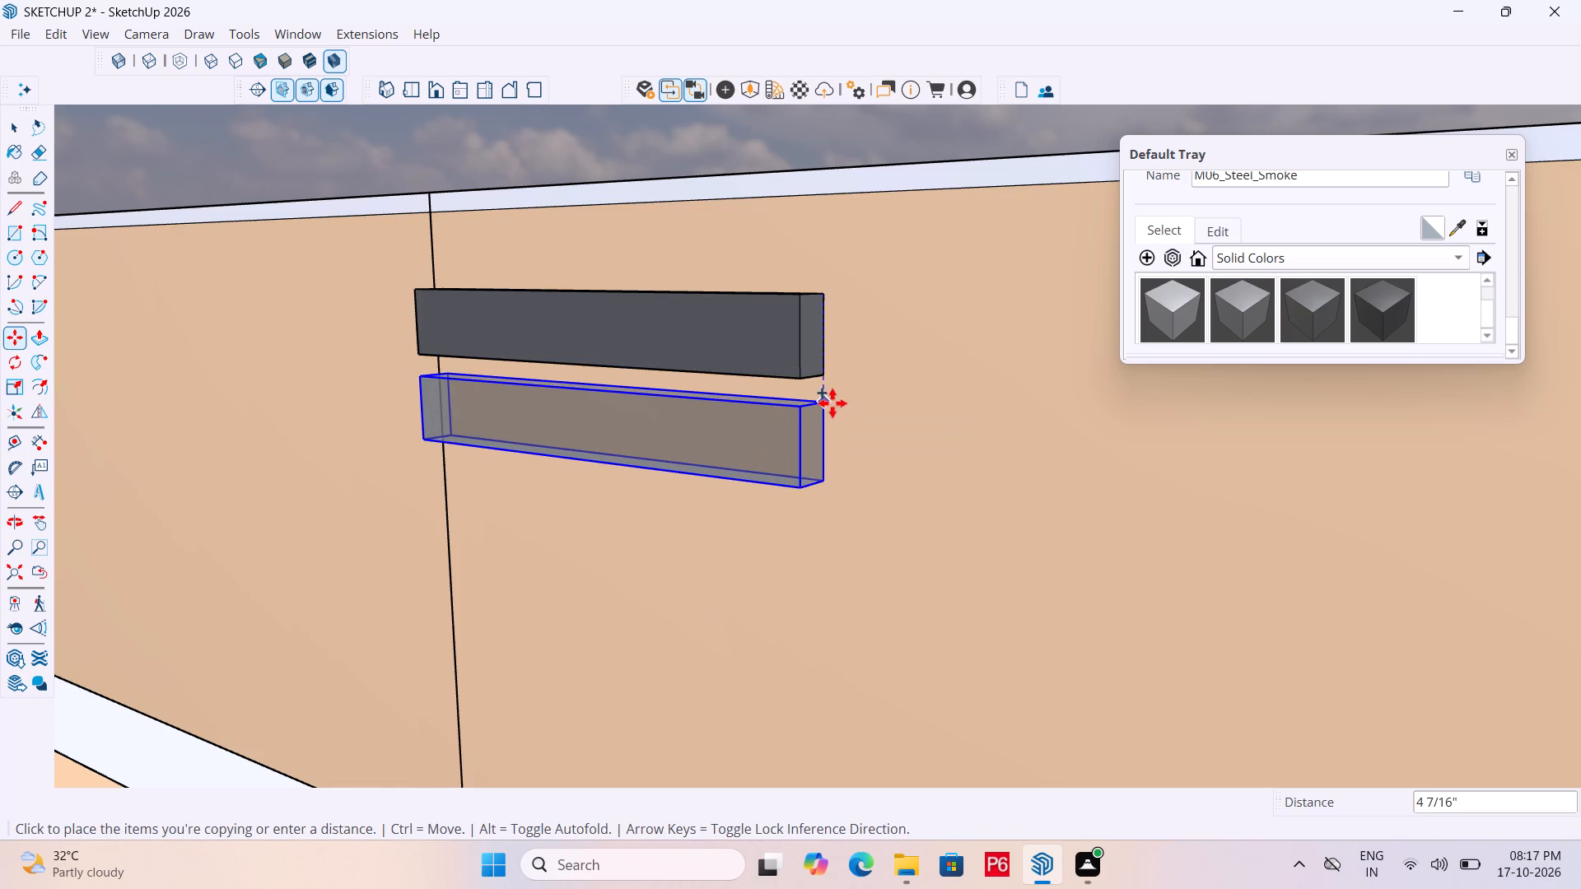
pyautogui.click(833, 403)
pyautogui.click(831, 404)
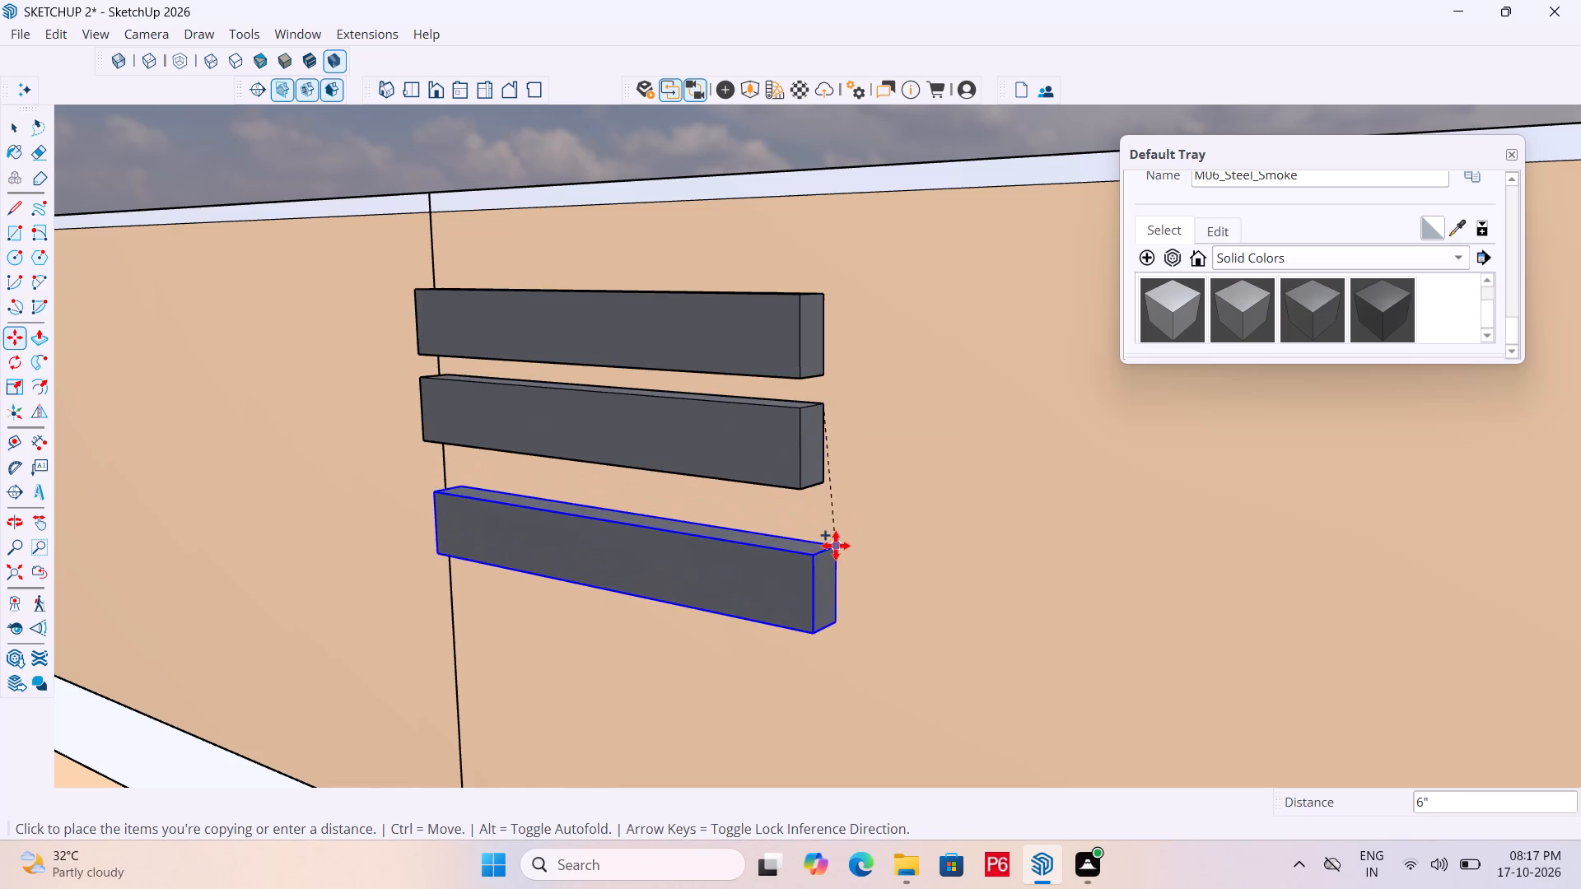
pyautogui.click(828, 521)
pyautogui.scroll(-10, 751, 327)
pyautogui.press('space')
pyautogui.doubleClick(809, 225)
# Save the model.
pyautogui.hotkey('ctrl', 's')
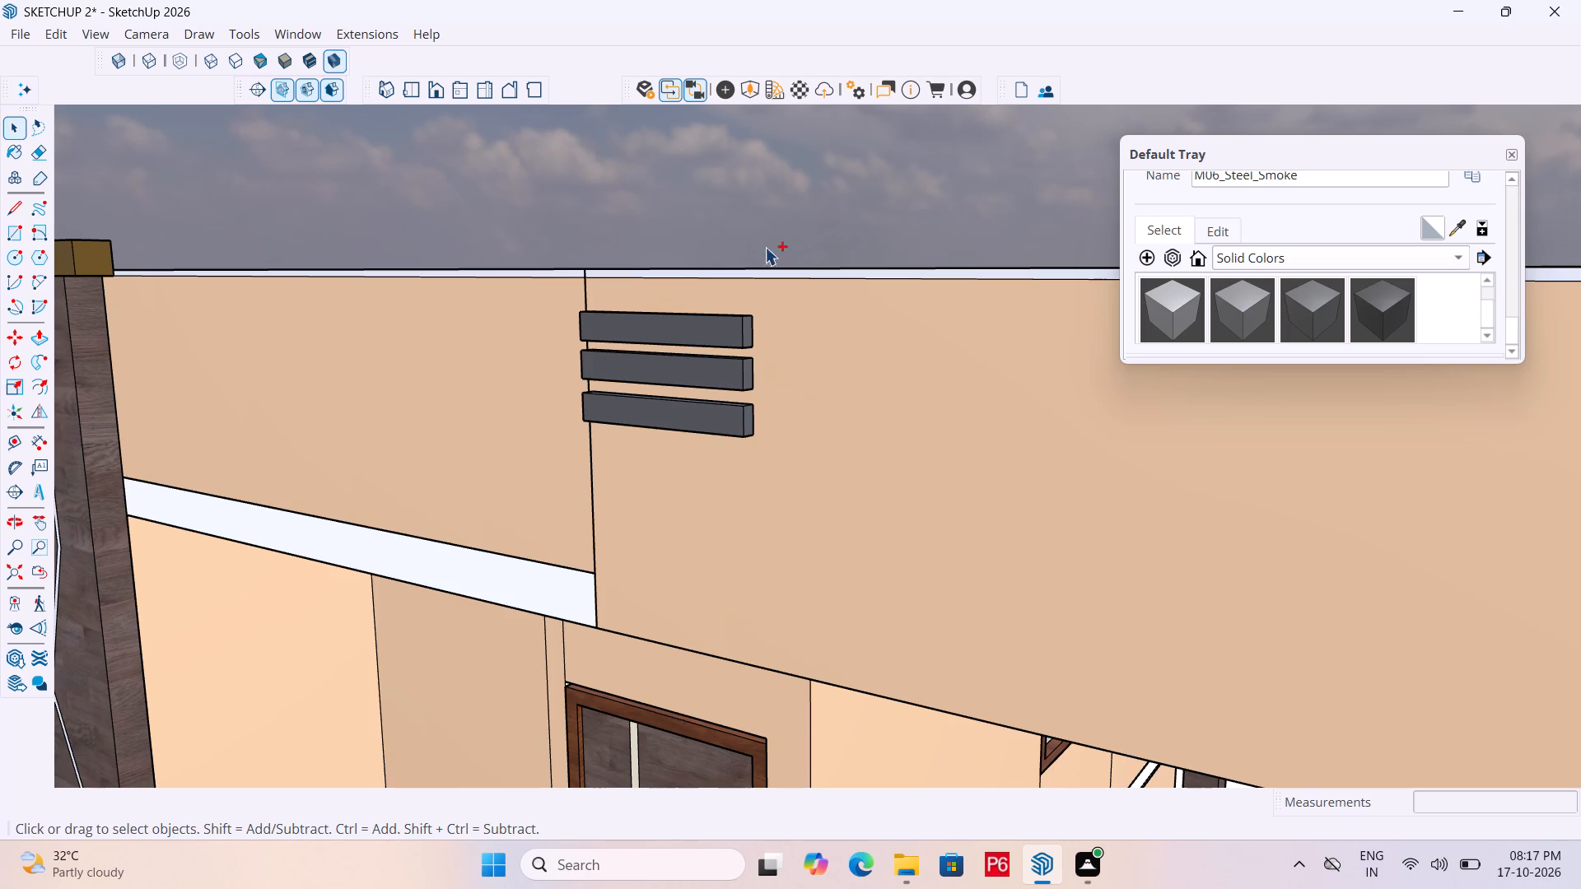
pyautogui.hotkey('ctrl', 's')
pyautogui.hotkey('ctrl', 's')
pyautogui.hotkey('ctrl', 's')
# Examine the bar detailing on the staircase-side parapet against the whole front facade from wider angles.
pyautogui.scroll(-5, 545, 320)
pyautogui.scroll(-6, 669, 365)
pyautogui.scroll(-7, 595, 278)
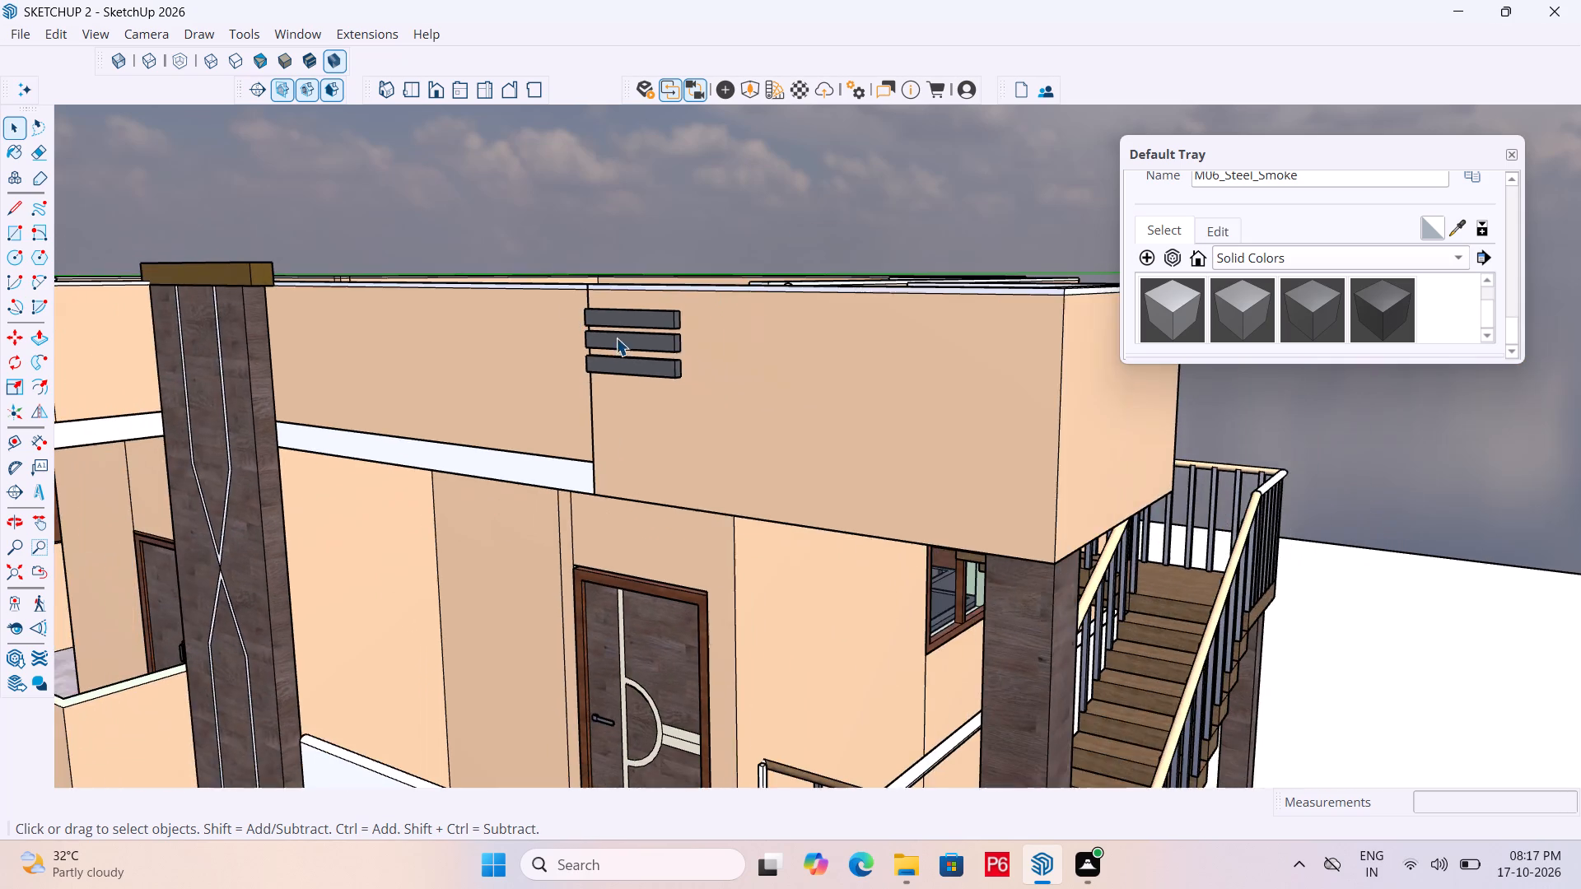
pyautogui.scroll(-4, 668, 361)
pyautogui.moveTo(660, 379); pyautogui.dragTo(753, 406, button='middle')
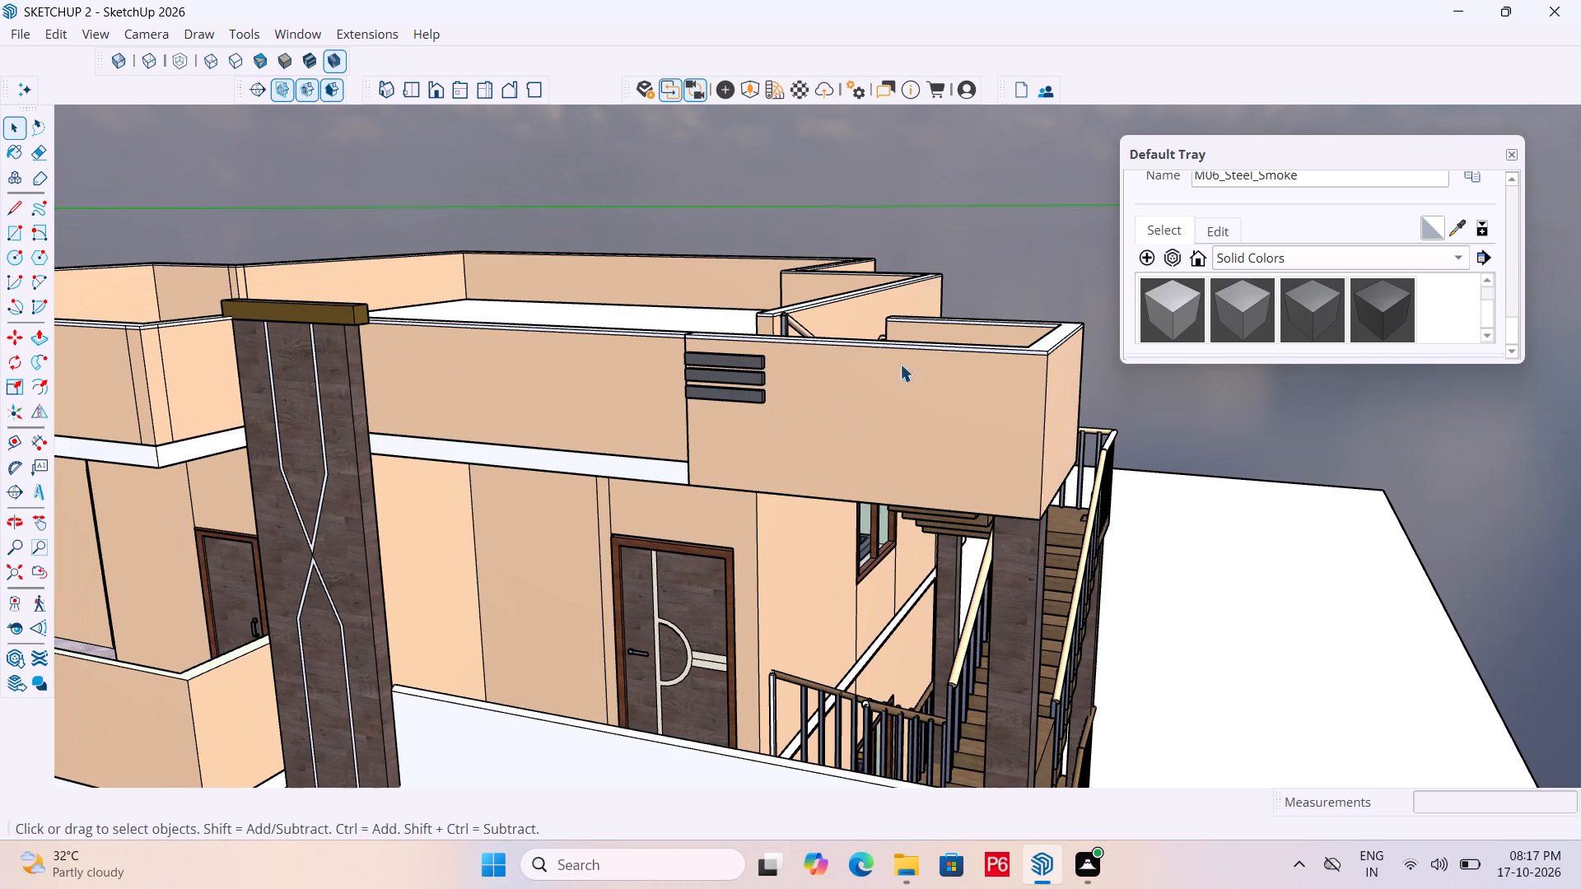
pyautogui.moveTo(798, 354); pyautogui.dragTo(850, 361, button='middle')
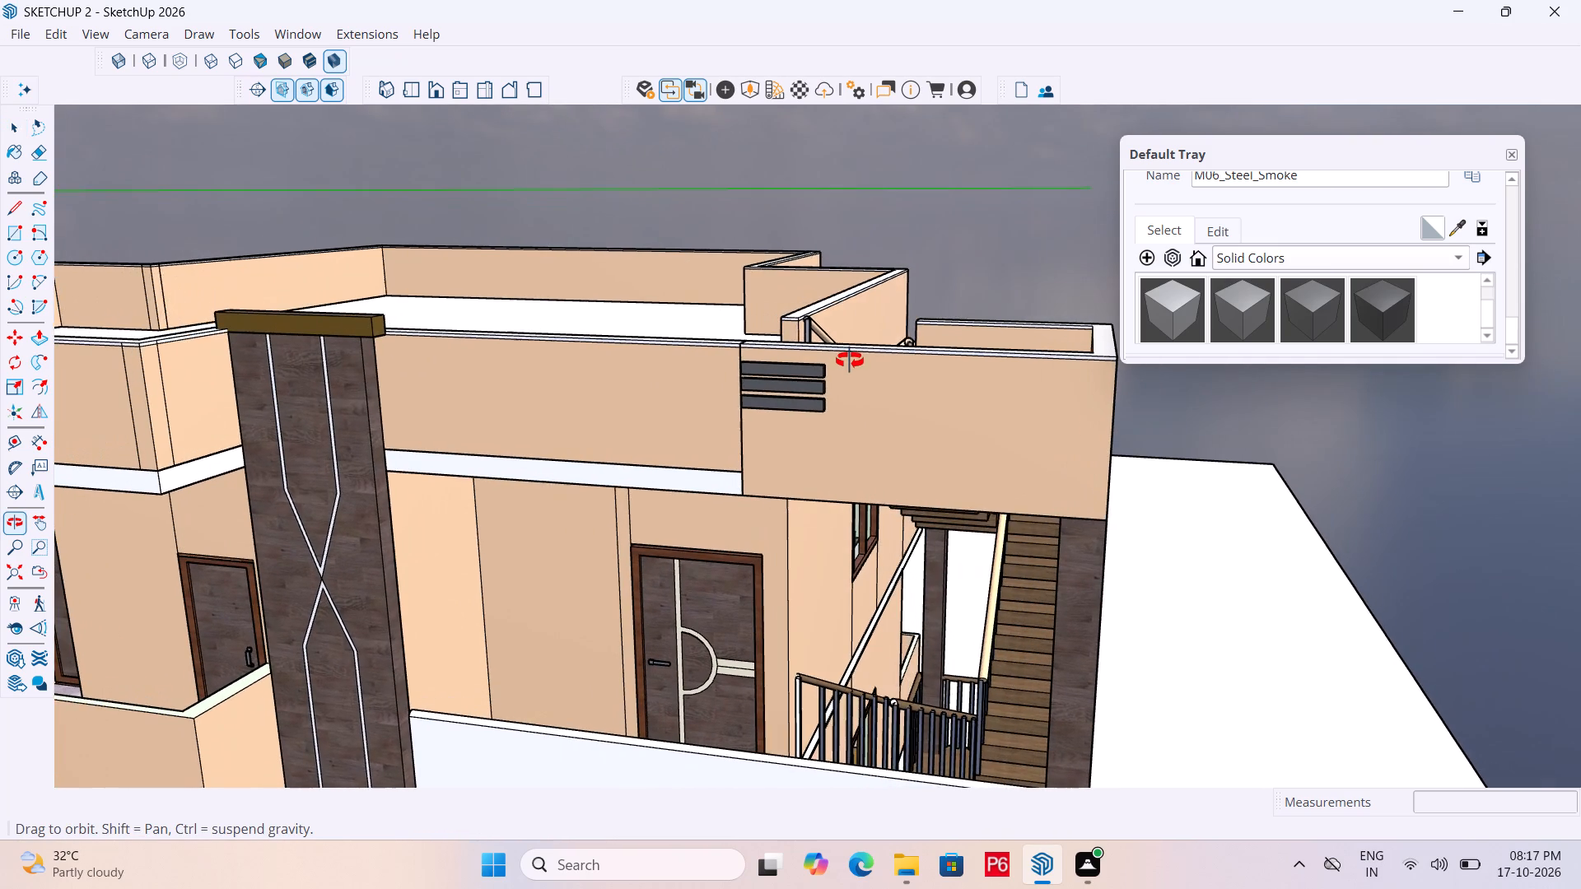
pyautogui.moveTo(850, 361); pyautogui.dragTo(853, 362, button='middle')
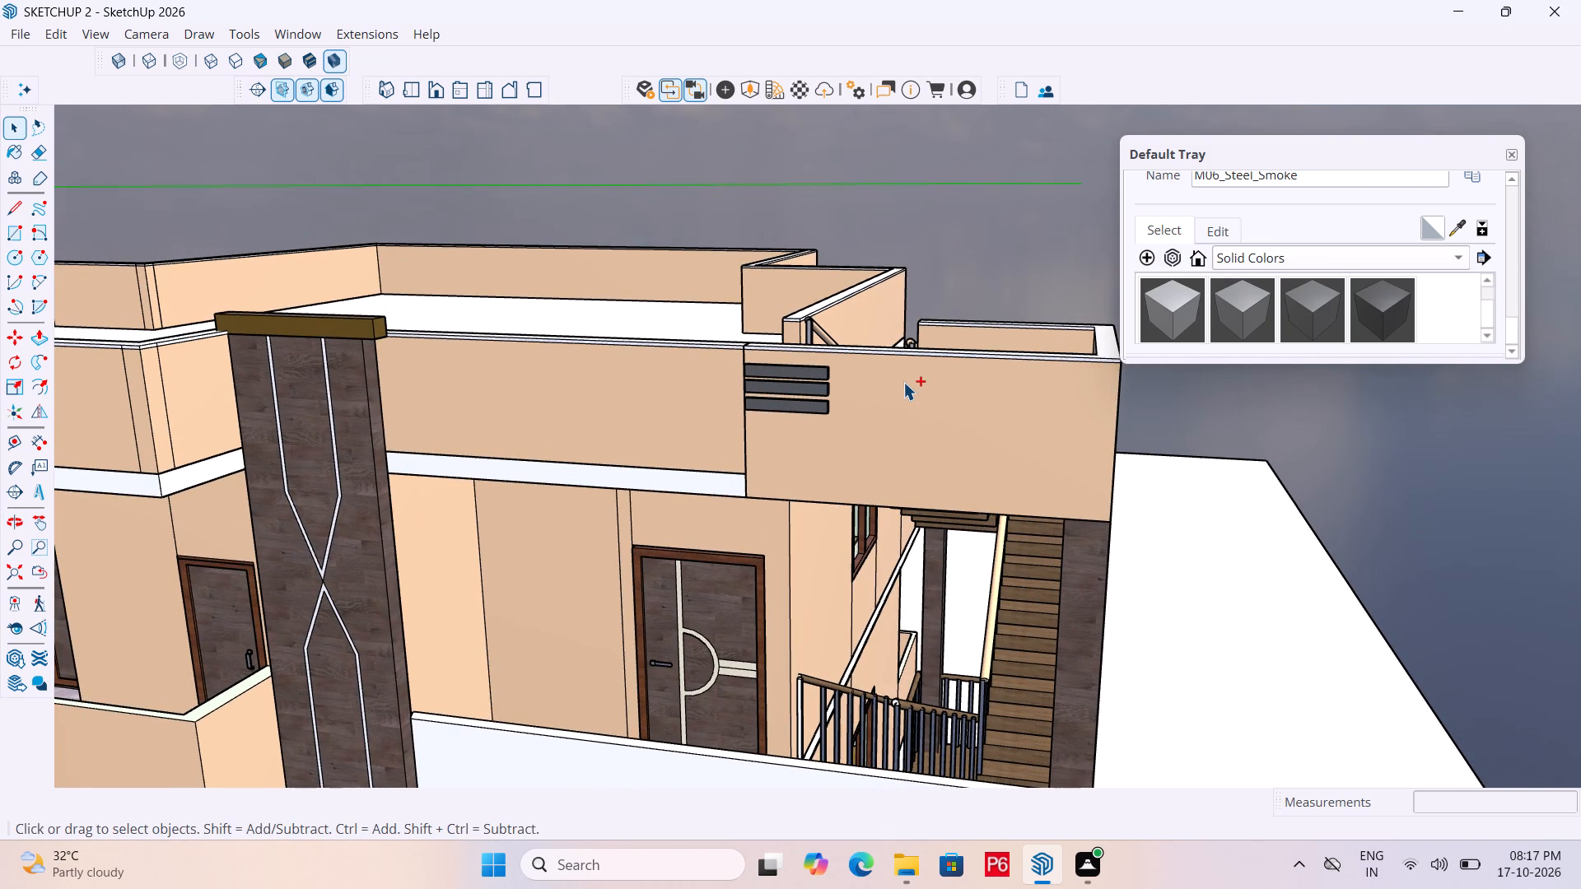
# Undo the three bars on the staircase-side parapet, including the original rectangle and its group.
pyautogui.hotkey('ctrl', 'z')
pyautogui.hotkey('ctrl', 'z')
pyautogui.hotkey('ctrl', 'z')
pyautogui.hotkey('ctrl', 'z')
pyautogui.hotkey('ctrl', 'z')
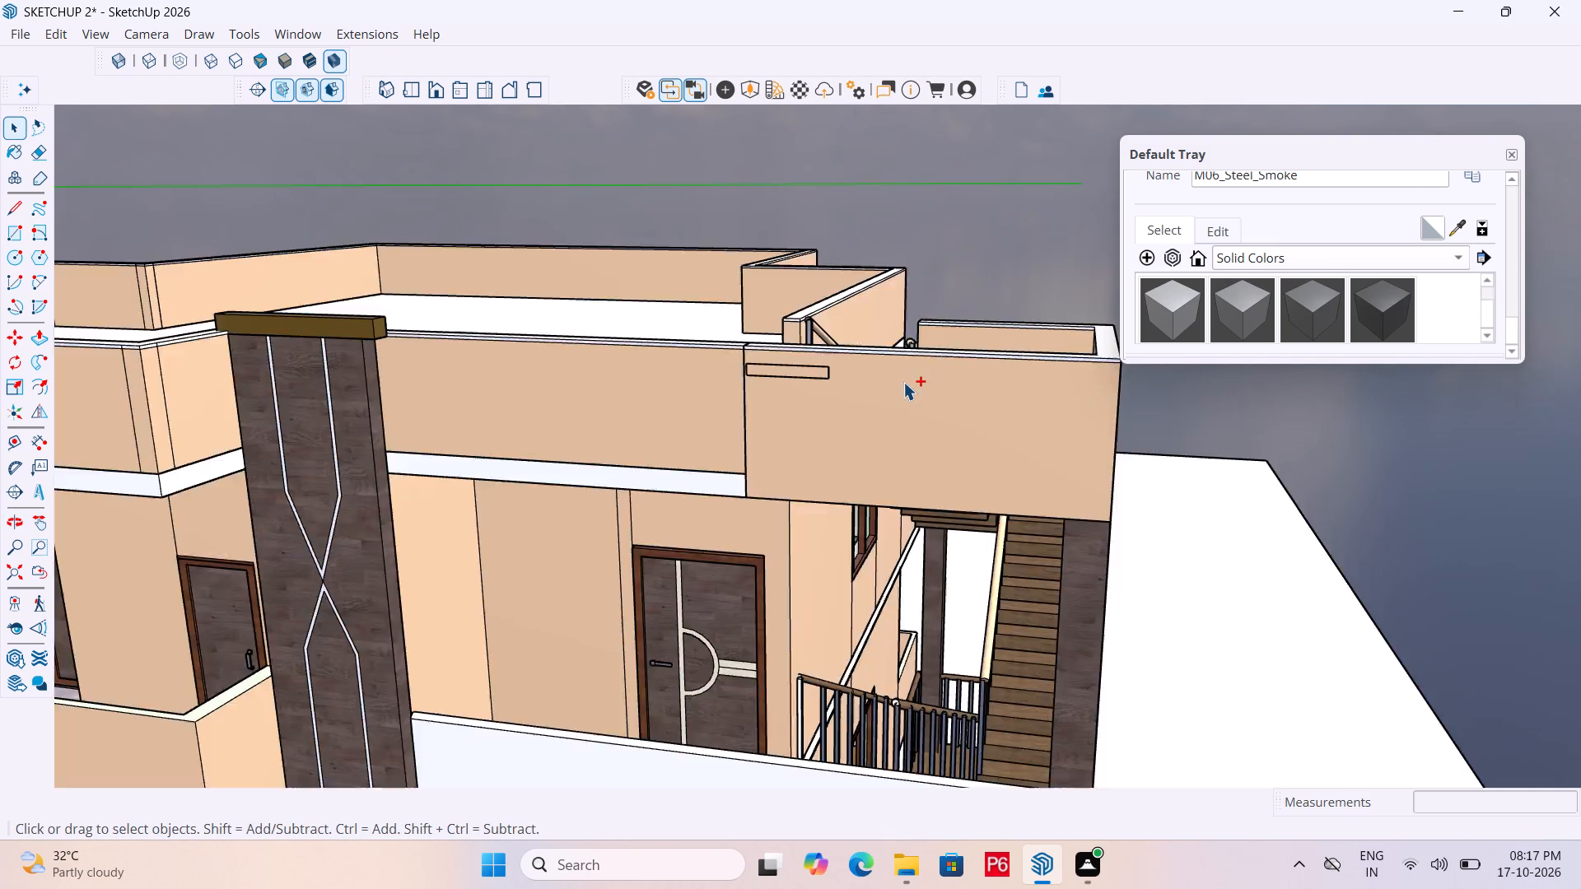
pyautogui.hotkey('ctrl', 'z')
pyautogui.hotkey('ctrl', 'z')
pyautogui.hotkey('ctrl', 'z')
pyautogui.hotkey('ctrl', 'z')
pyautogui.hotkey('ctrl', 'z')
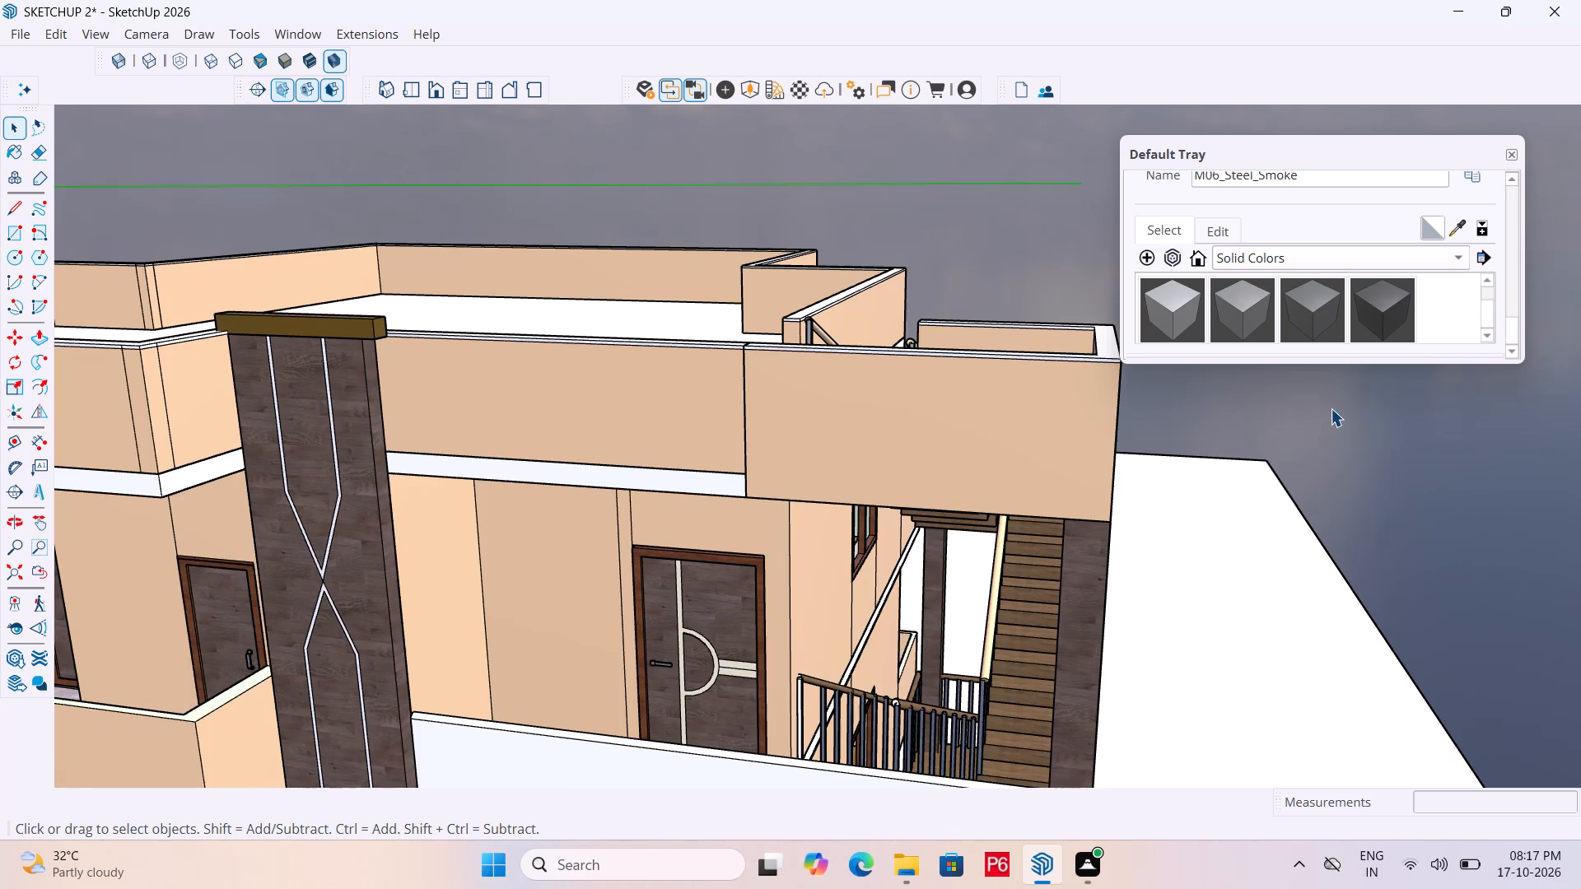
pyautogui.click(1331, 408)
# Open the staircase-side parapet group nested inside the staircase group for editing and start the Line tool.
pyautogui.scroll(-3, 683, 448)
pyautogui.scroll(2, 934, 440)
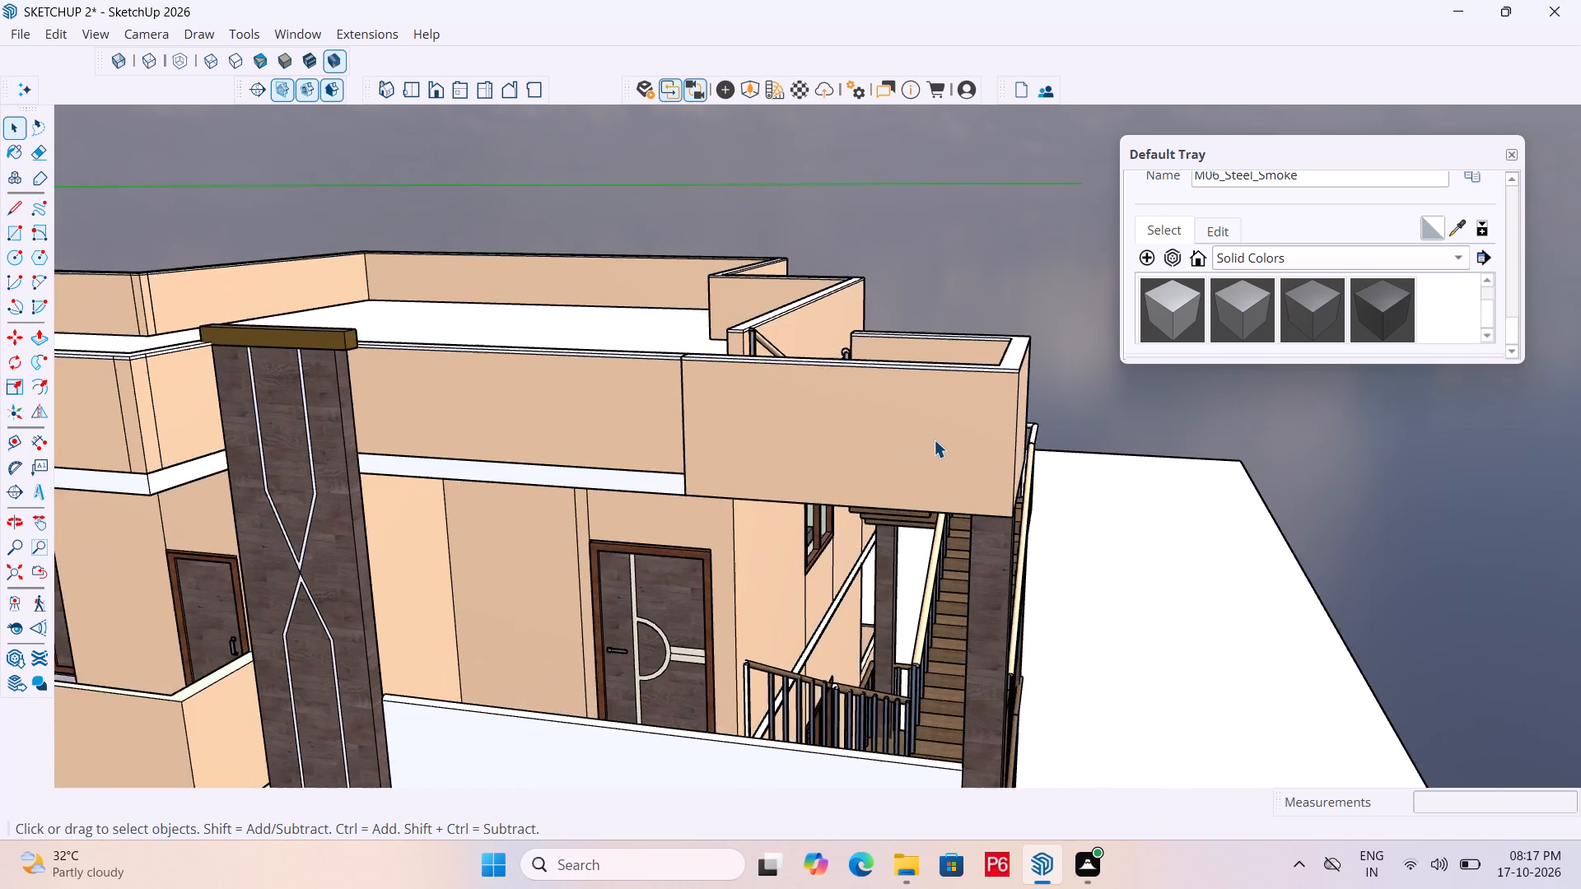
pyautogui.scroll(2, 934, 440)
pyautogui.moveTo(804, 385); pyautogui.dragTo(789, 351, button='middle')
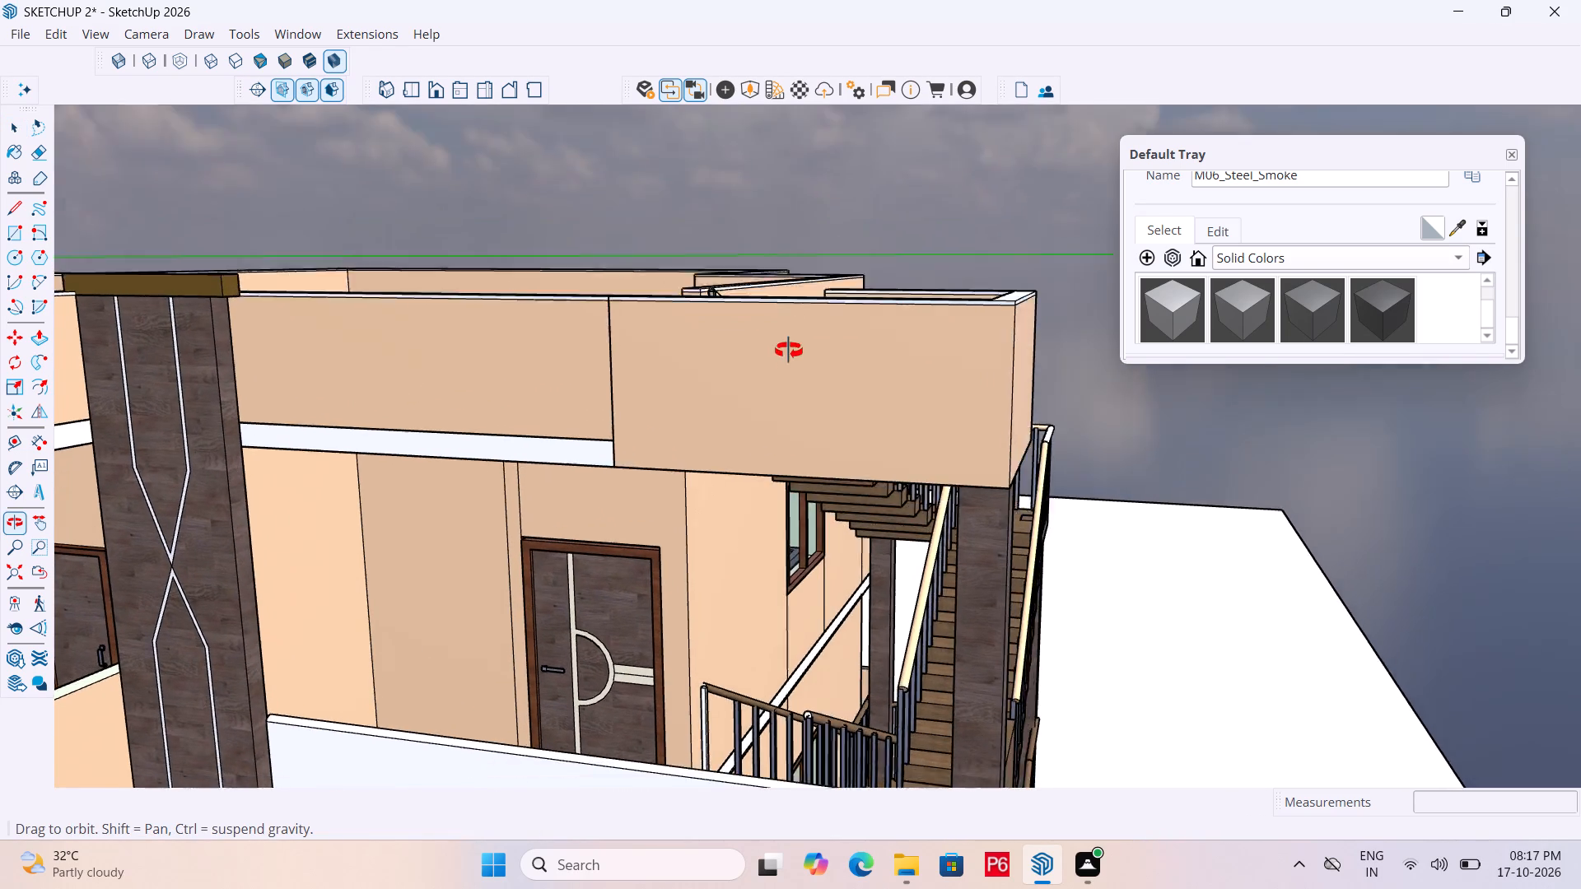
pyautogui.moveTo(789, 351); pyautogui.dragTo(945, 445, button='middle')
pyautogui.scroll(5, 874, 469)
pyautogui.moveTo(901, 447); pyautogui.dragTo(808, 364, button='middle')
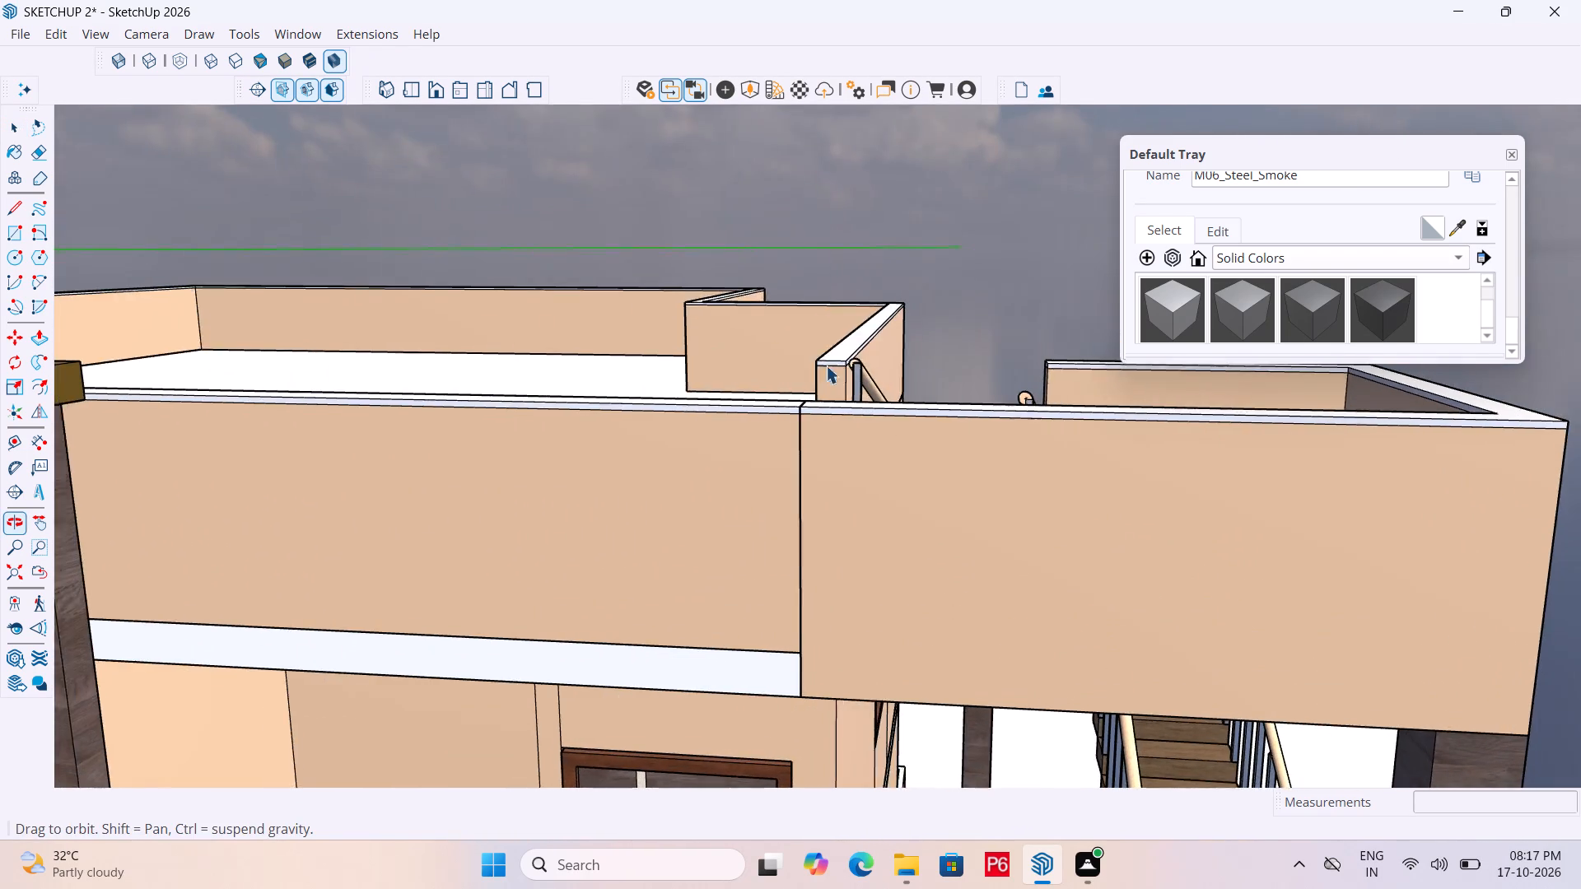
pyautogui.scroll(-6, 534, 349)
pyautogui.moveTo(633, 427); pyautogui.dragTo(762, 439, button='middle')
pyautogui.scroll(2, 756, 439)
pyautogui.doubleClick(916, 454)
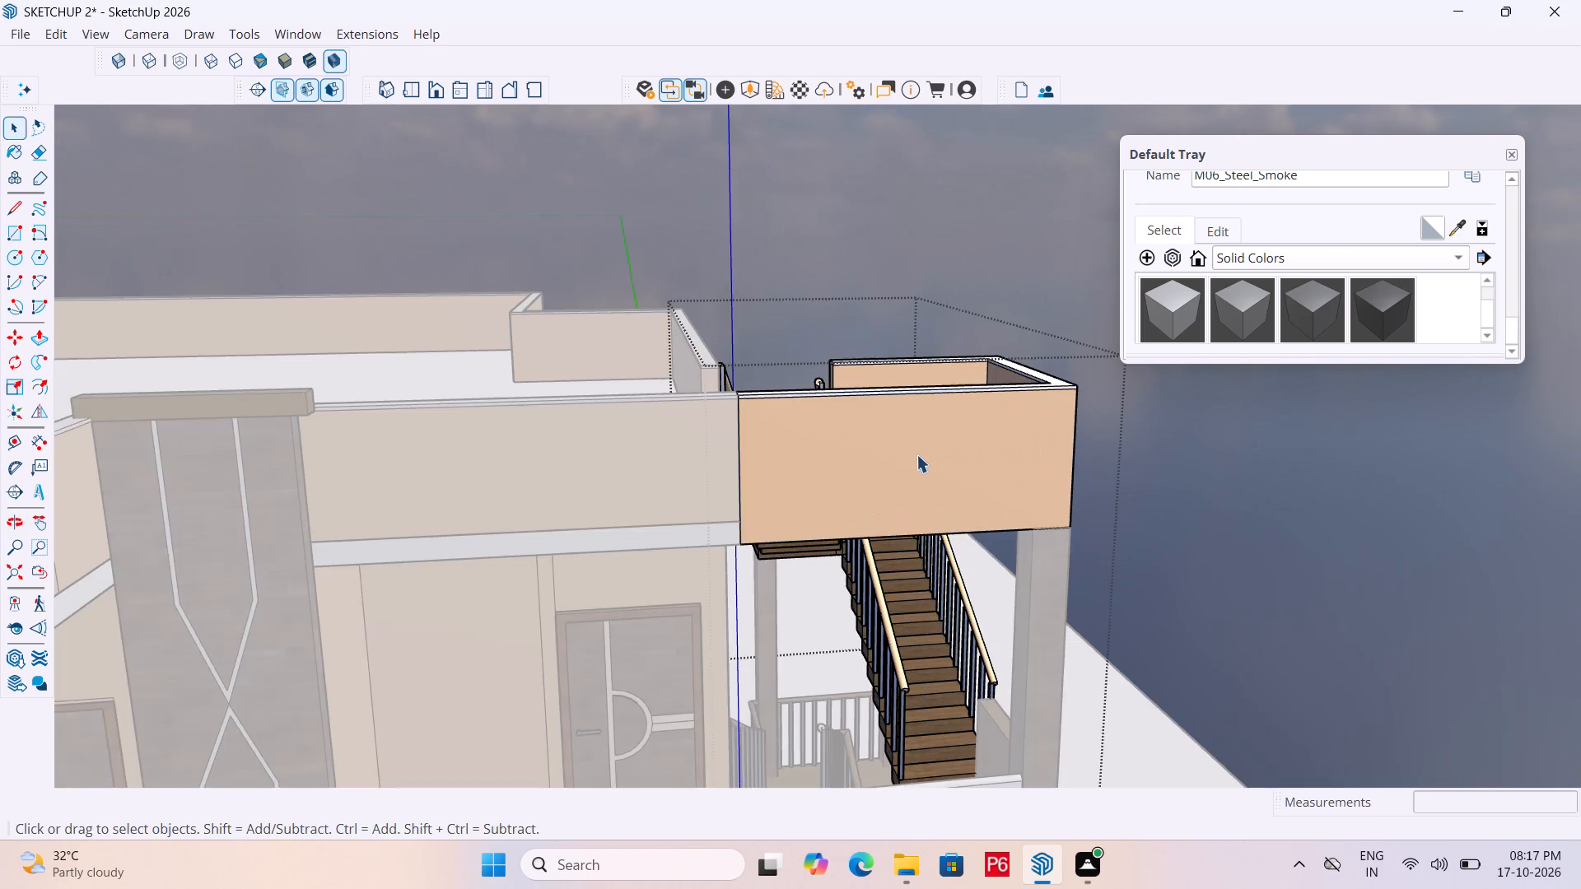
pyautogui.click(838, 431)
pyautogui.doubleClick(814, 422)
pyautogui.click(808, 418)
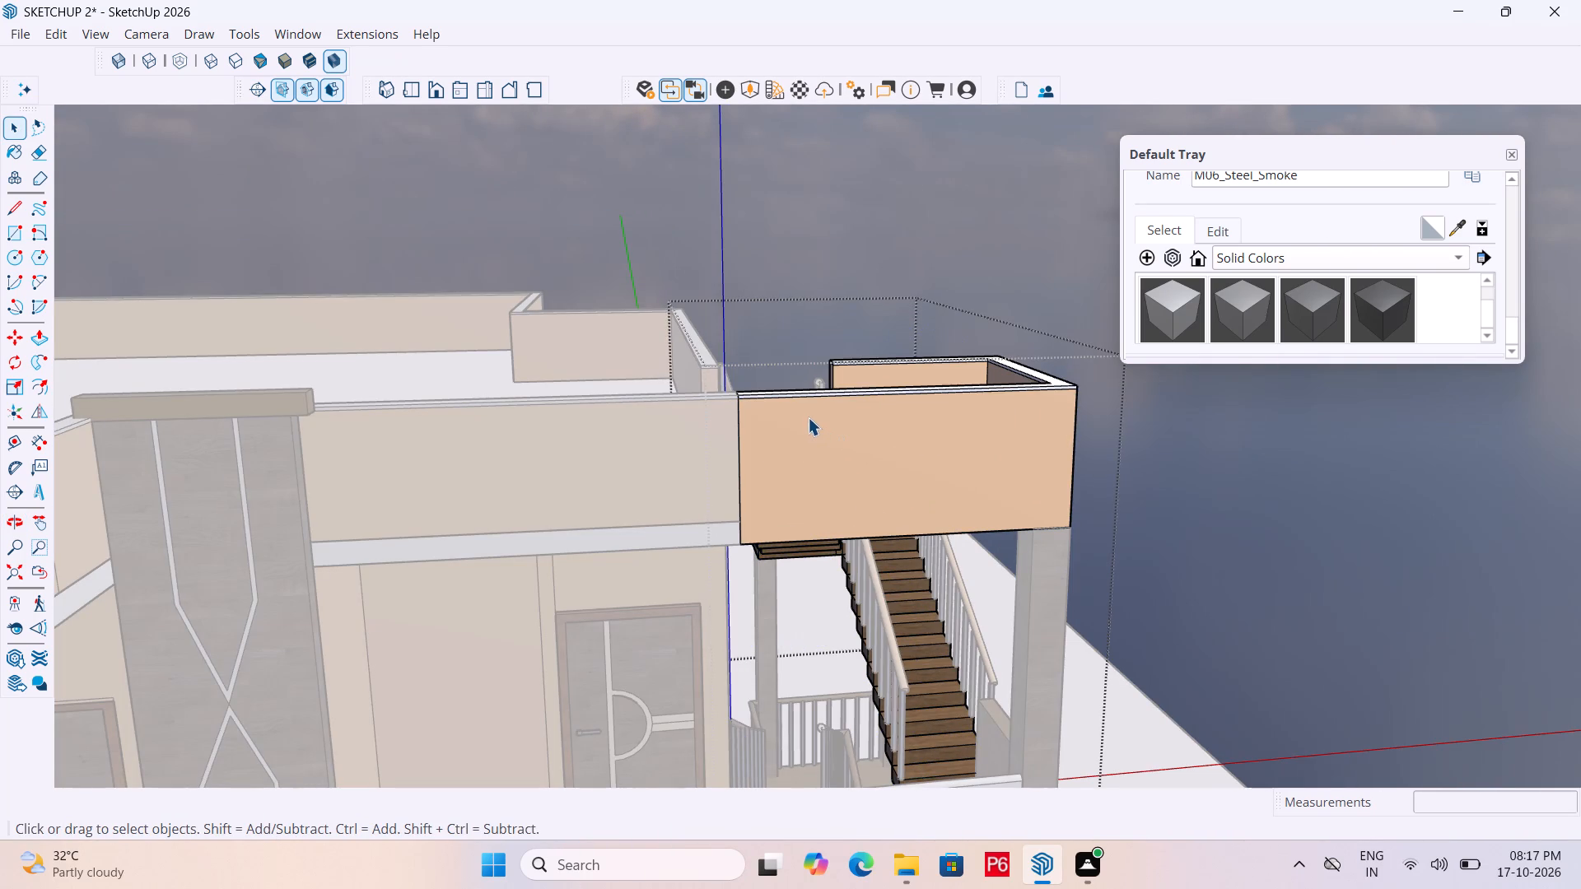
pyautogui.doubleClick(821, 422)
pyautogui.moveTo(869, 449); pyautogui.dragTo(884, 427, button='middle')
pyautogui.press('l')
pyautogui.scroll(4, 921, 405)
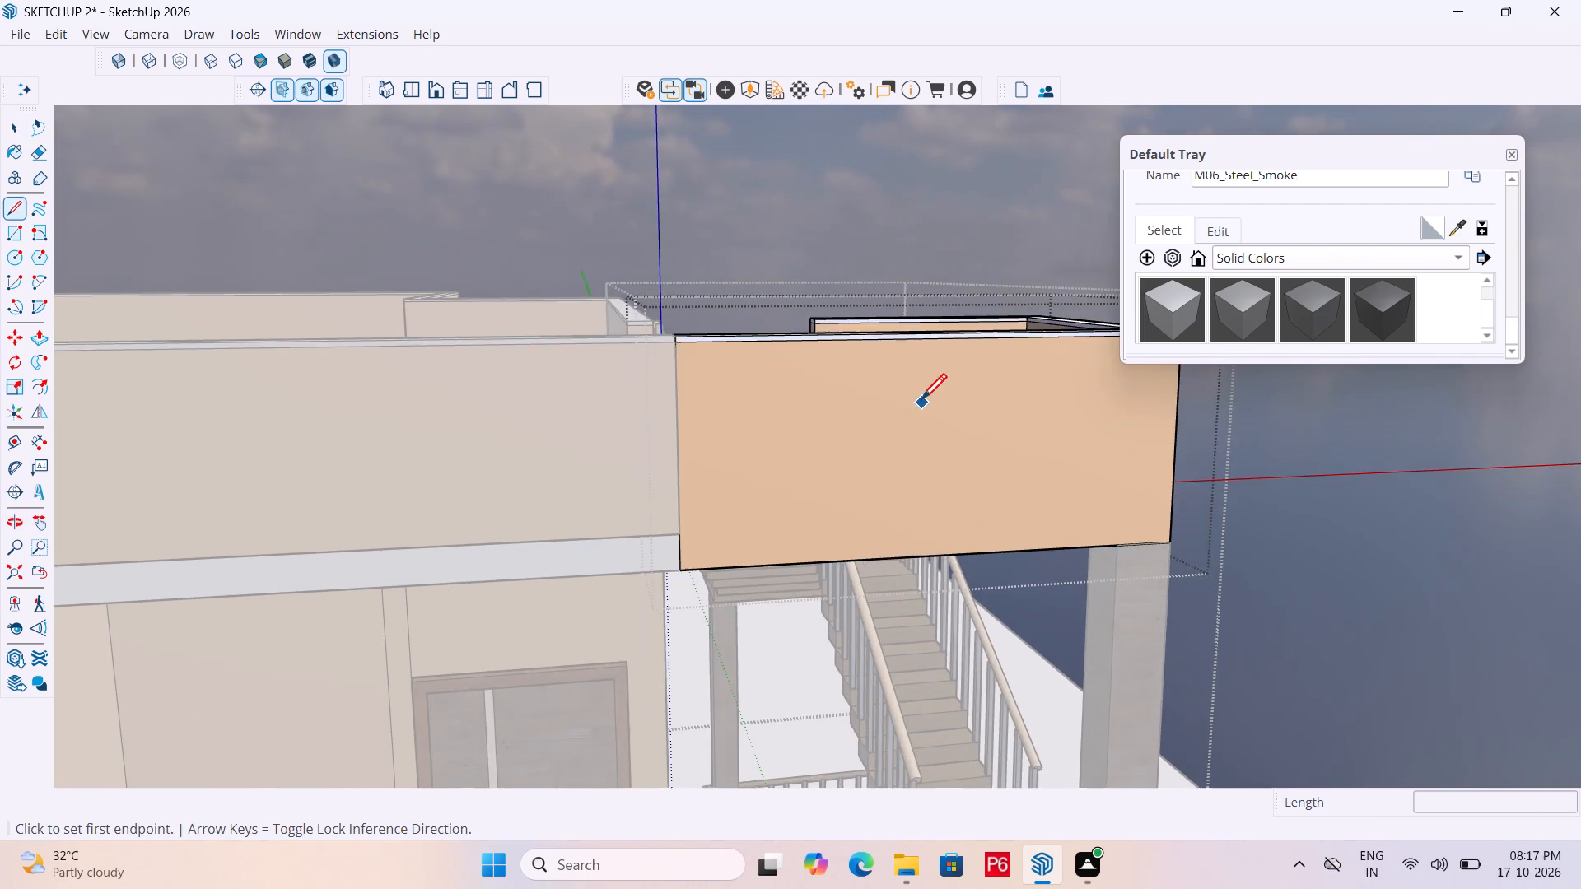
pyautogui.moveTo(837, 374); pyautogui.dragTo(857, 310, button='middle')
pyautogui.scroll(4, 857, 310)
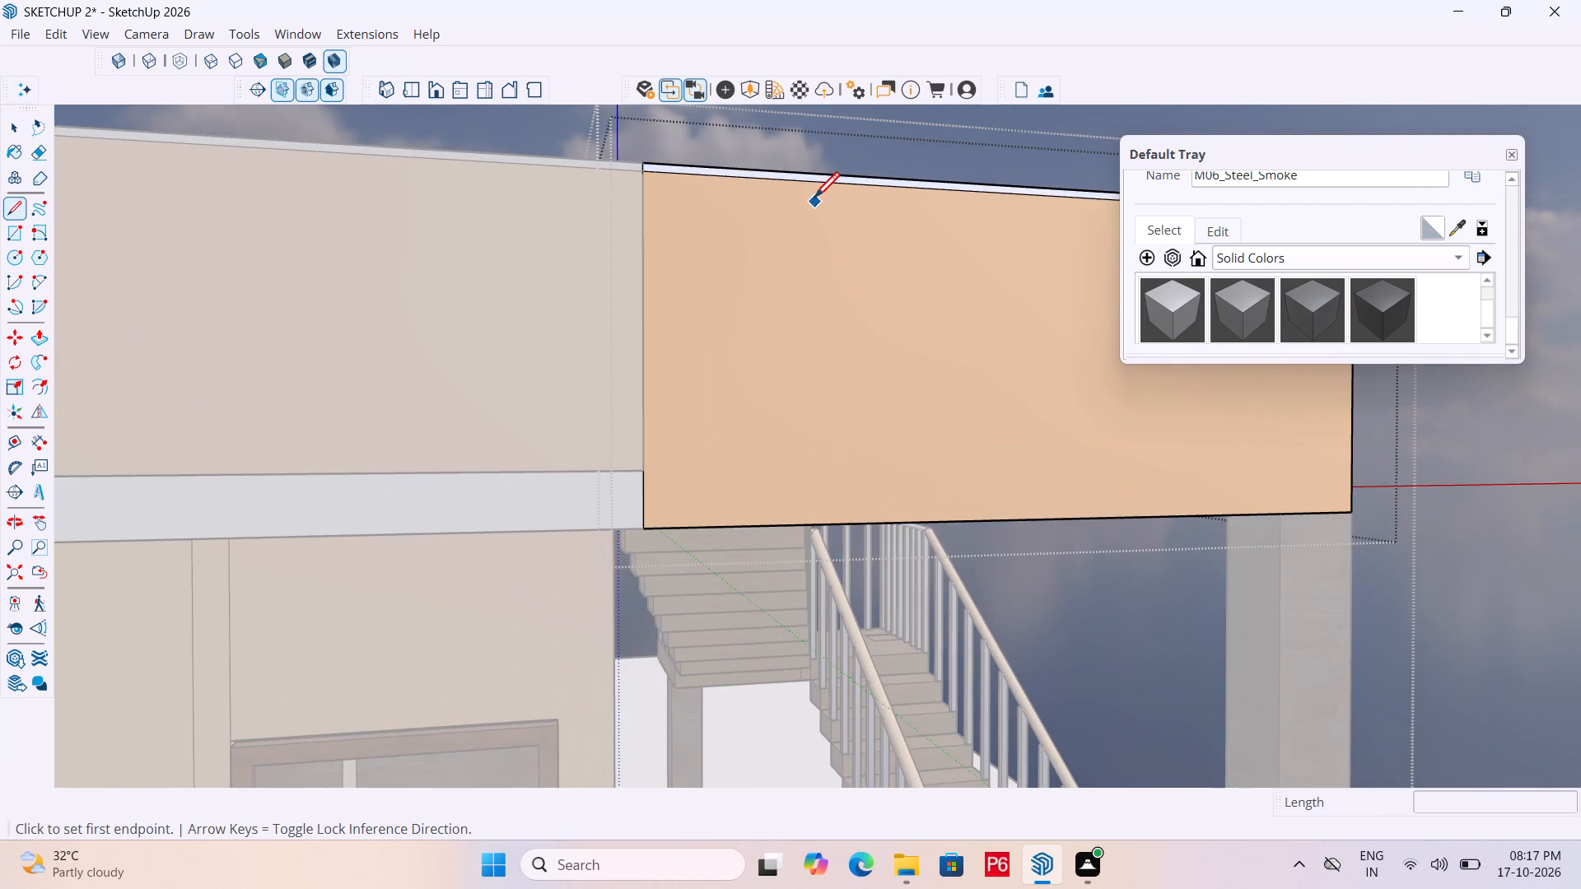
pyautogui.scroll(4, 819, 195)
pyautogui.scroll(-1, 798, 209)
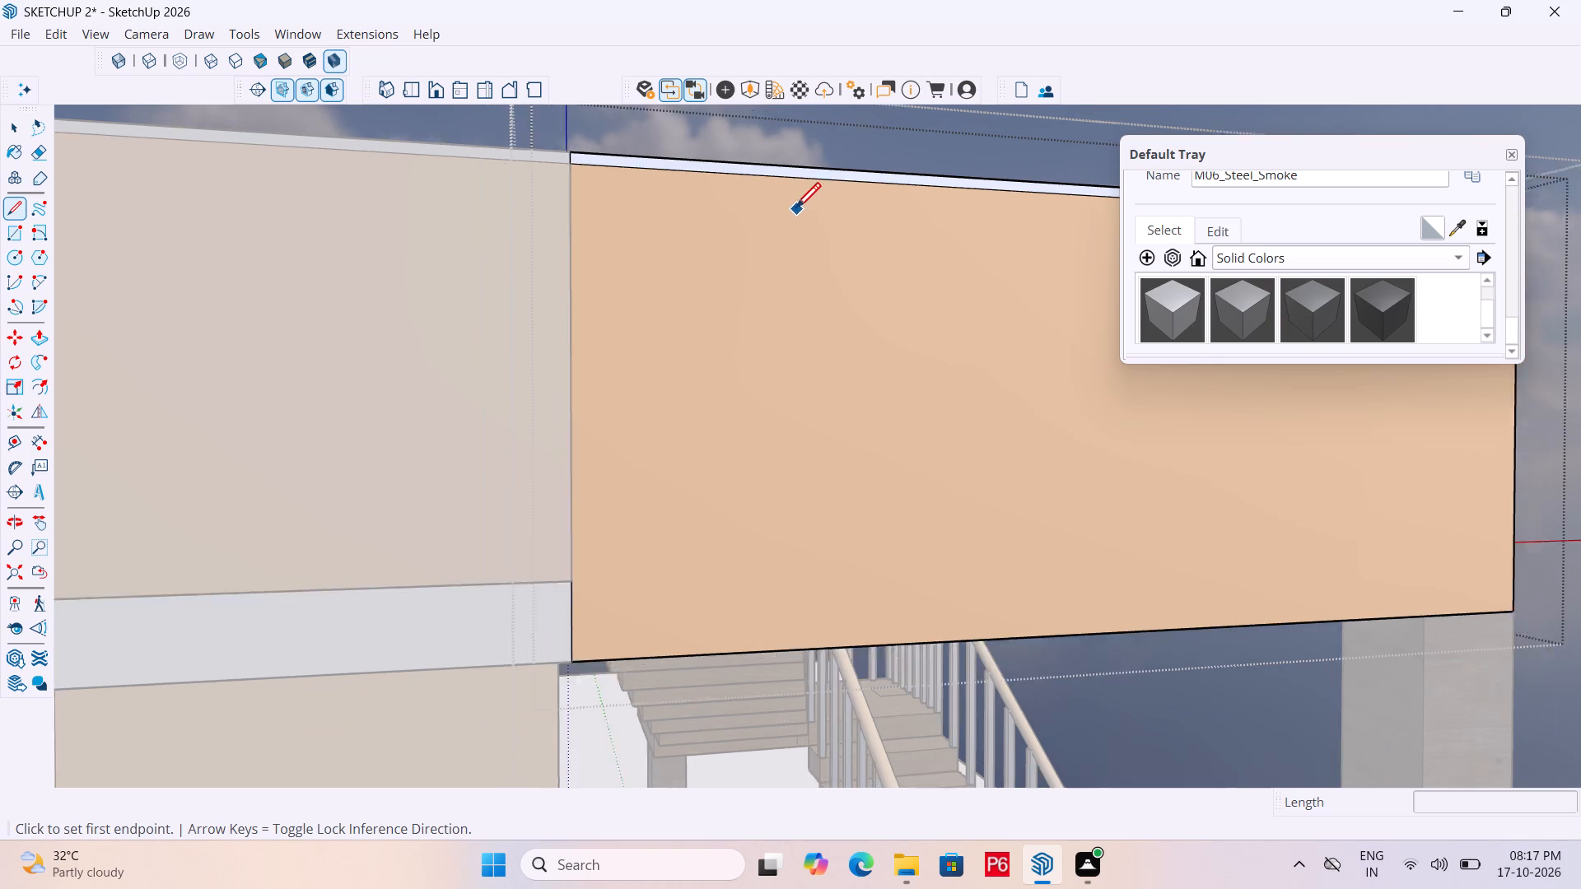
pyautogui.scroll(-2, 795, 211)
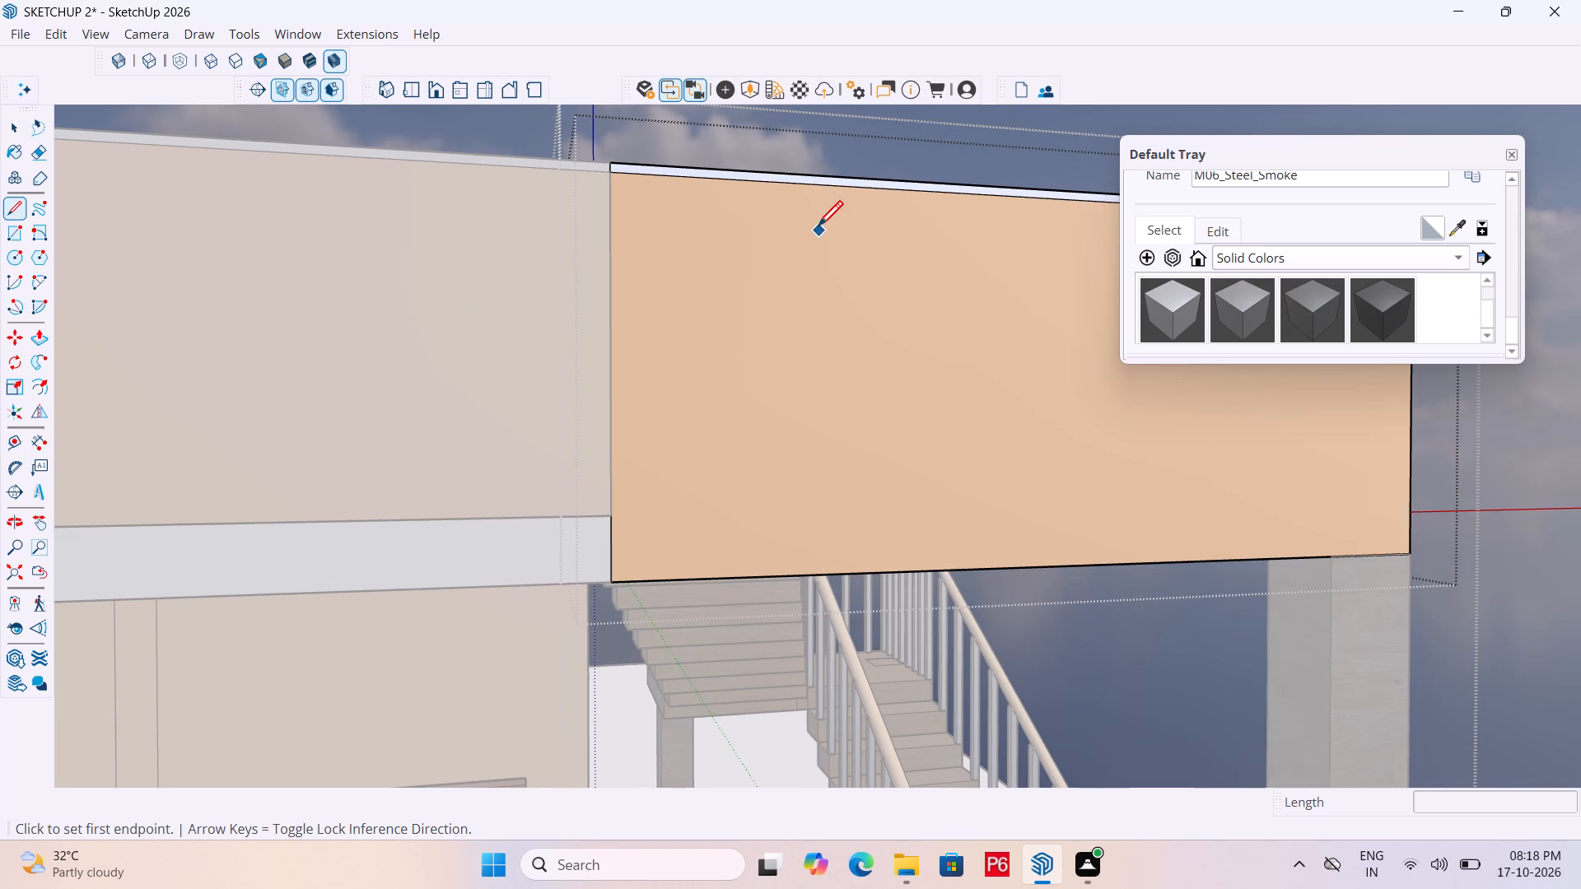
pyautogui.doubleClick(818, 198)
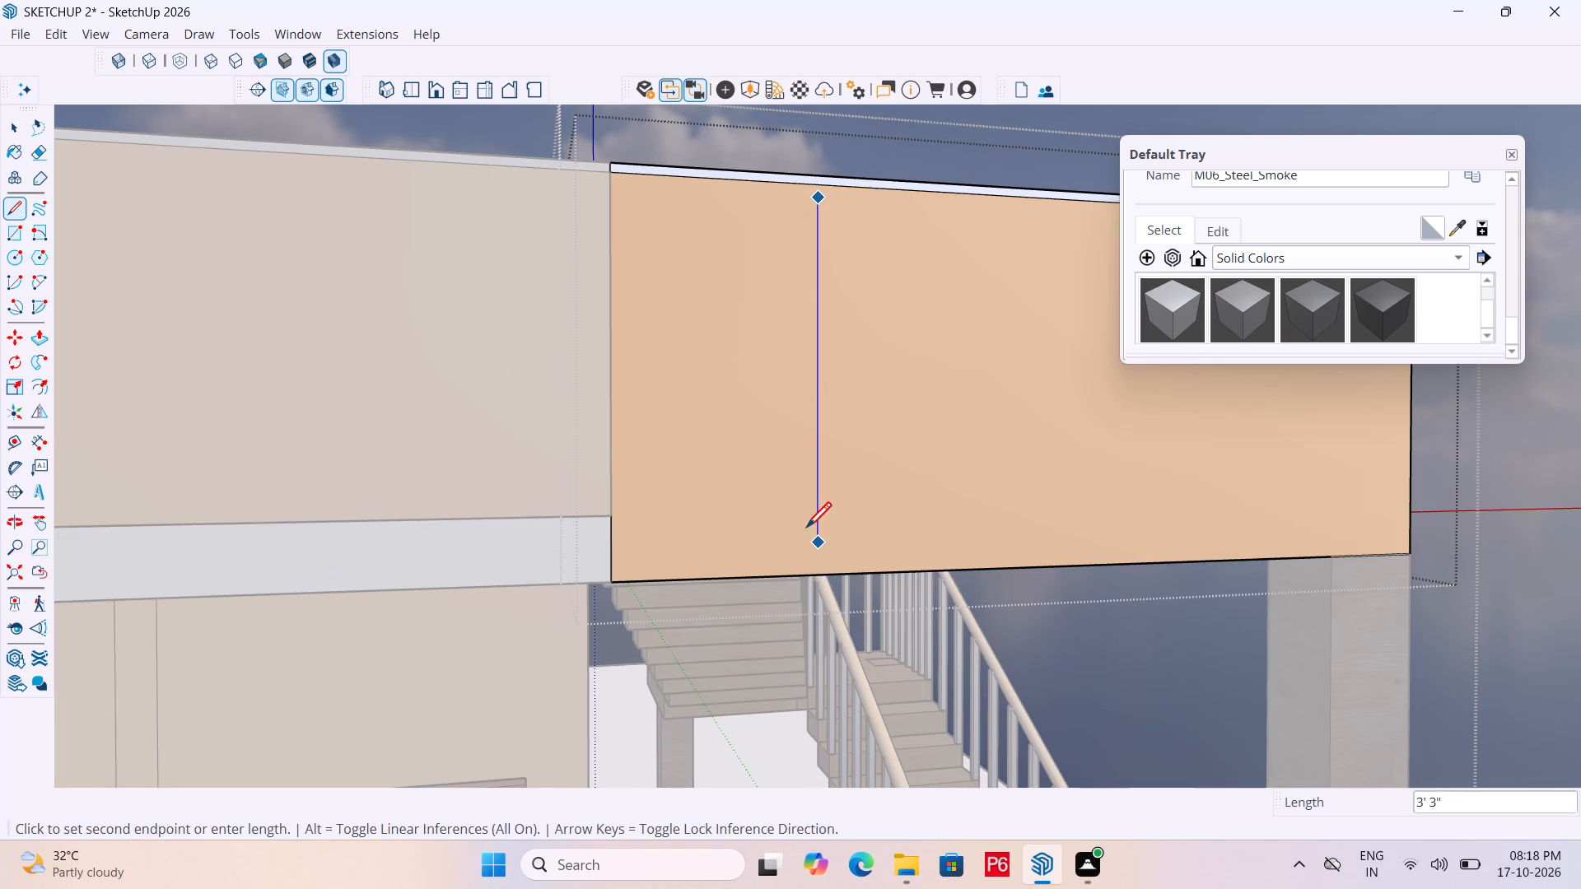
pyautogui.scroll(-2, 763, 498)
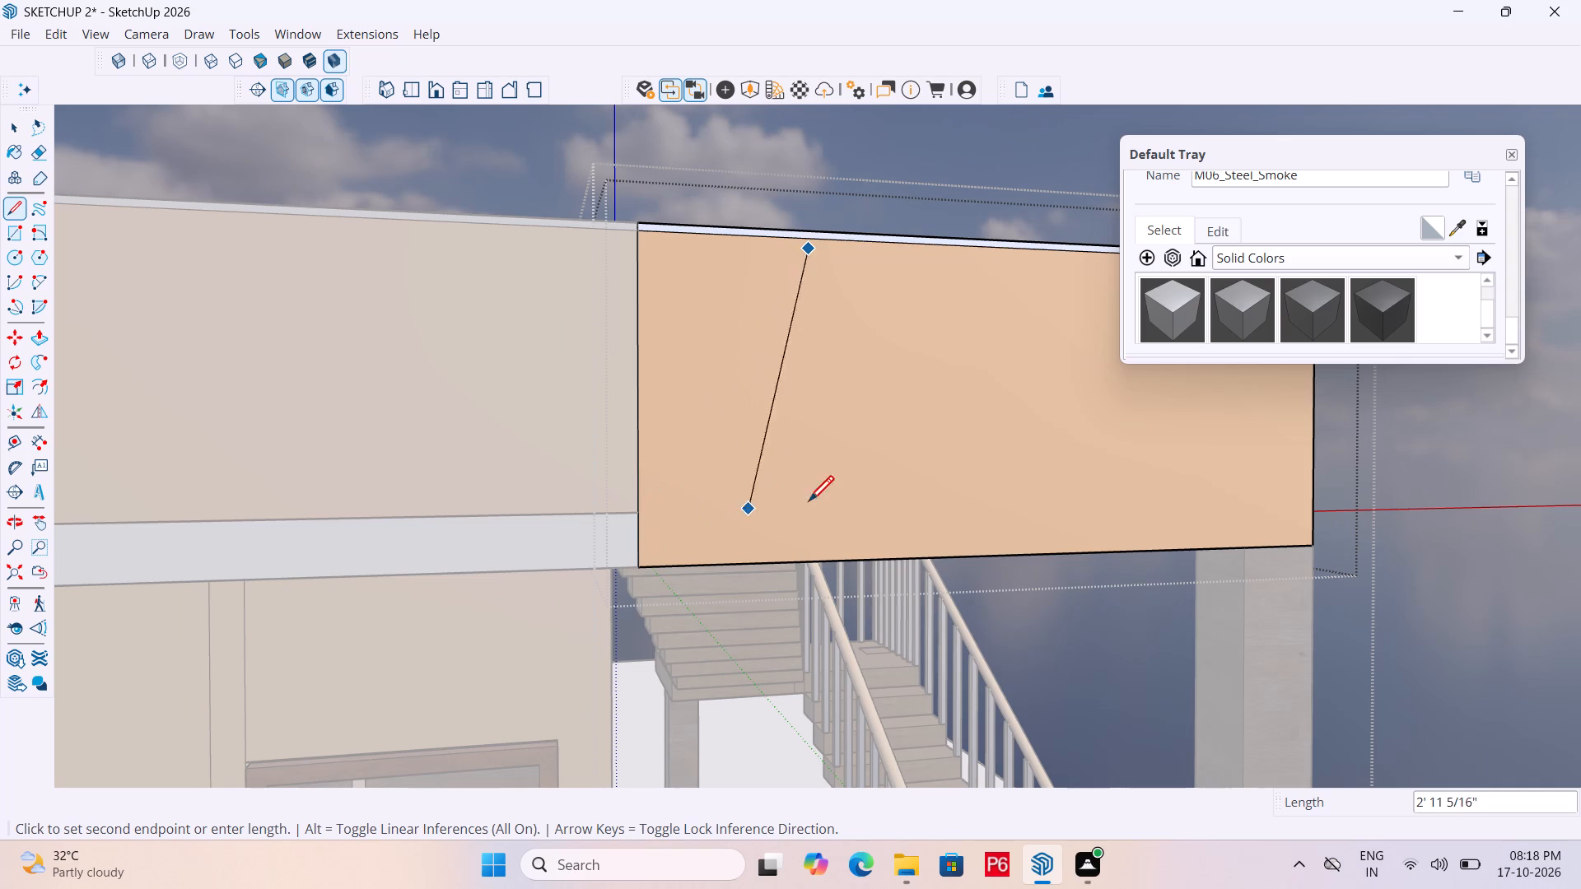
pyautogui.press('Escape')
# Draw a horizontal line about 8' 5 13/16" long across the parapet's front face, level with the top of the adjoining white band.
pyautogui.click(637, 517)
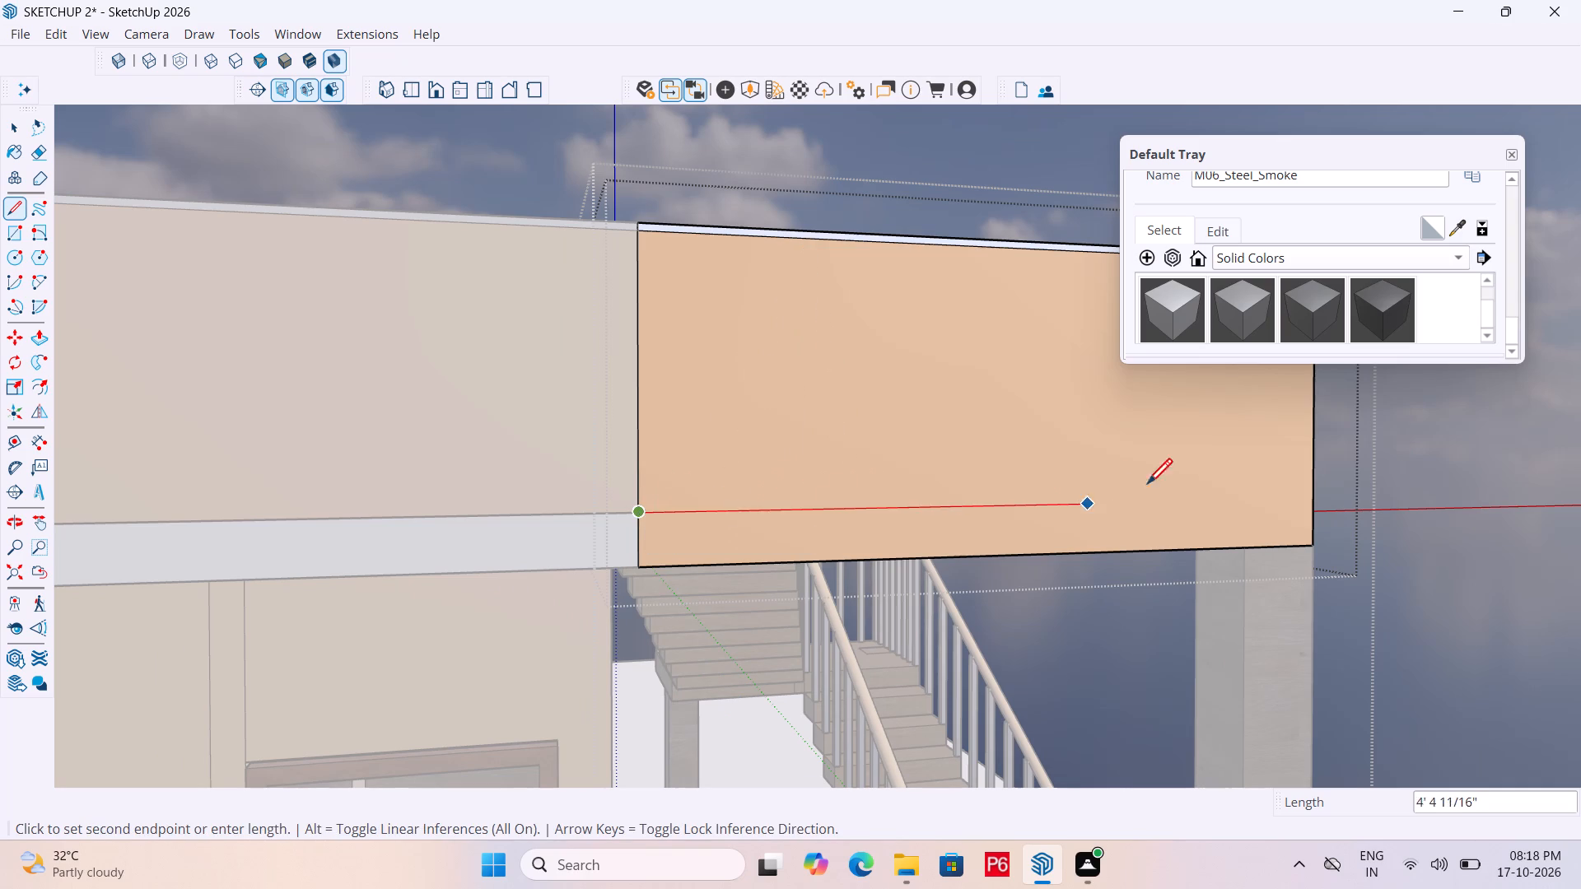
pyautogui.moveTo(1261, 487); pyautogui.dragTo(527, 493, button='middle')
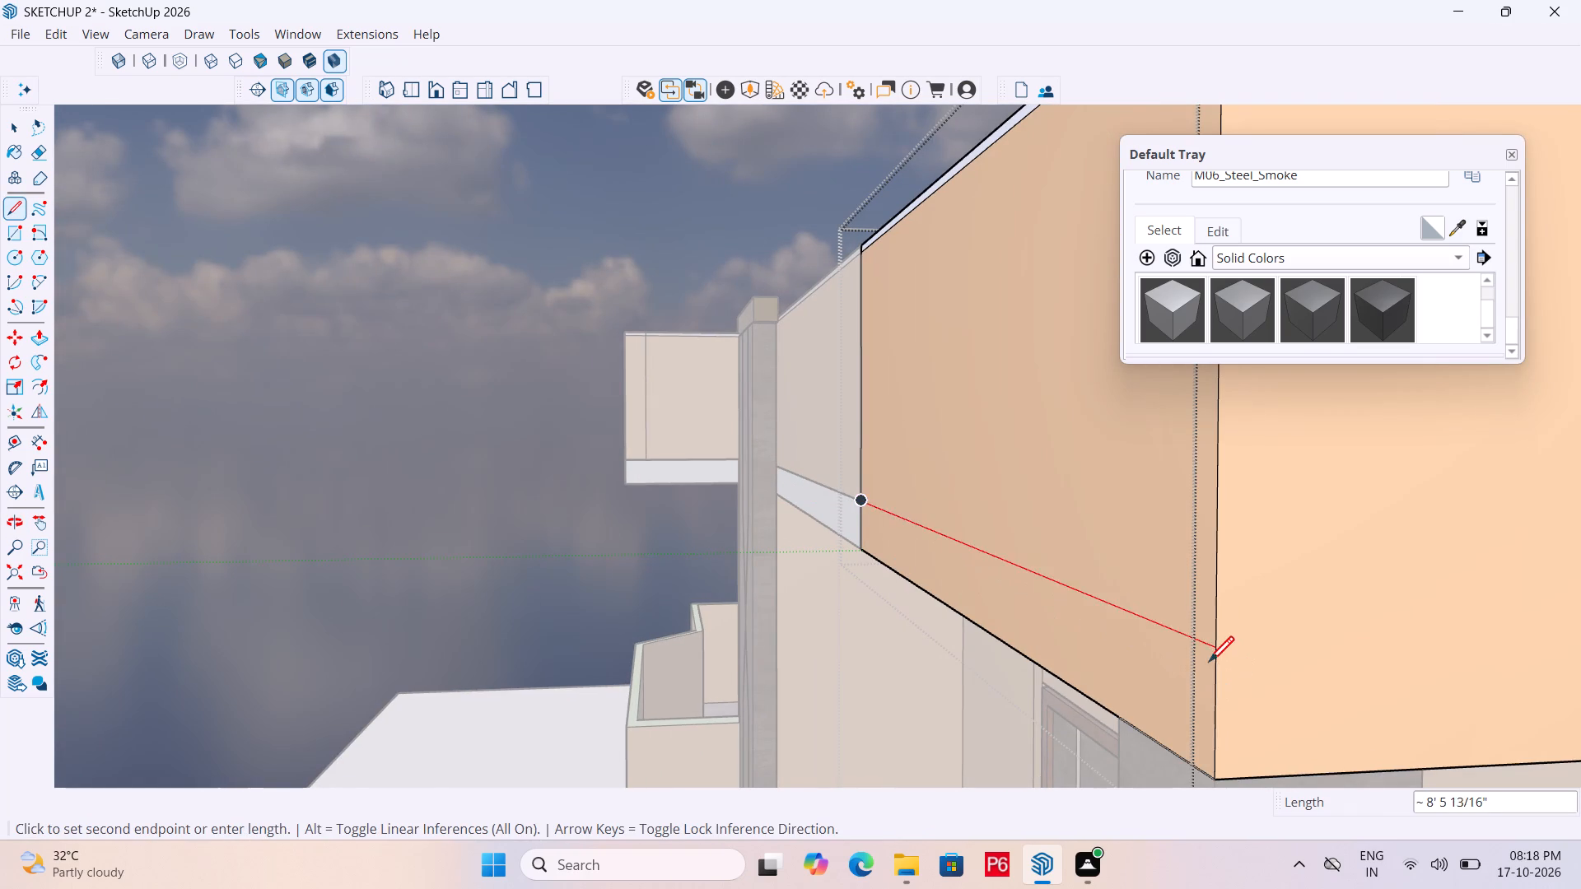
pyautogui.click(1214, 658)
# Continue the horizontal line from the front face's end around the parapet's outer side face and rear face.
pyautogui.scroll(-5, 681, 622)
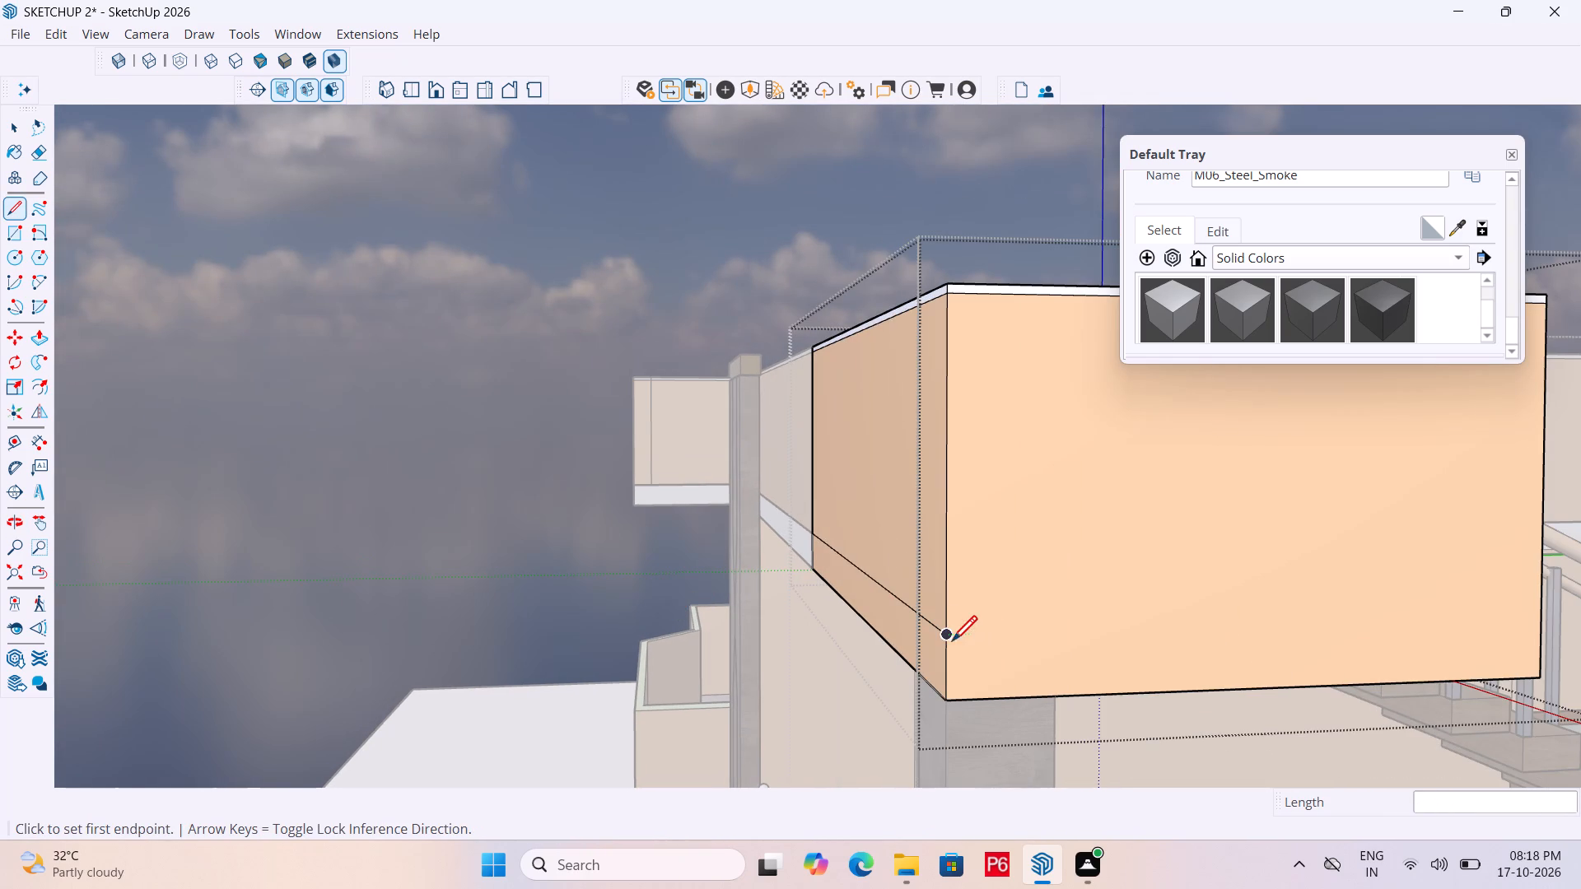
pyautogui.moveTo(944, 636); pyautogui.dragTo(953, 633)
pyautogui.moveTo(1515, 608); pyautogui.dragTo(1266, 598, button='middle')
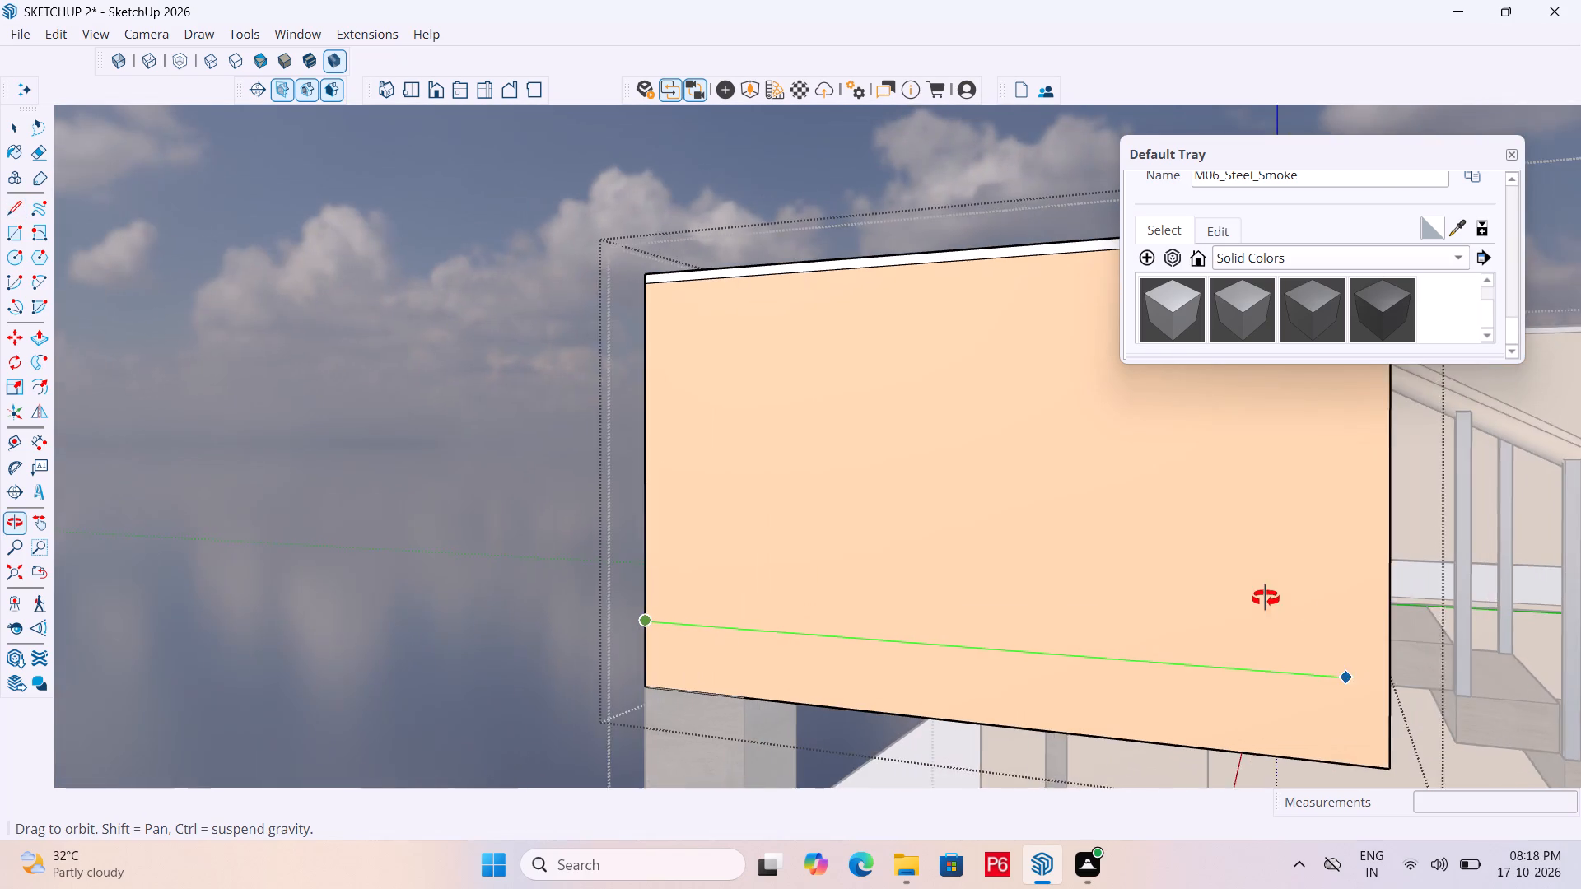
pyautogui.moveTo(1266, 598); pyautogui.dragTo(1261, 600, button='middle')
pyautogui.click(1380, 692)
pyautogui.scroll(-5, 1063, 567)
pyautogui.moveTo(817, 592); pyautogui.dragTo(590, 584, button='middle')
pyautogui.scroll(3, 853, 644)
pyautogui.click(847, 659)
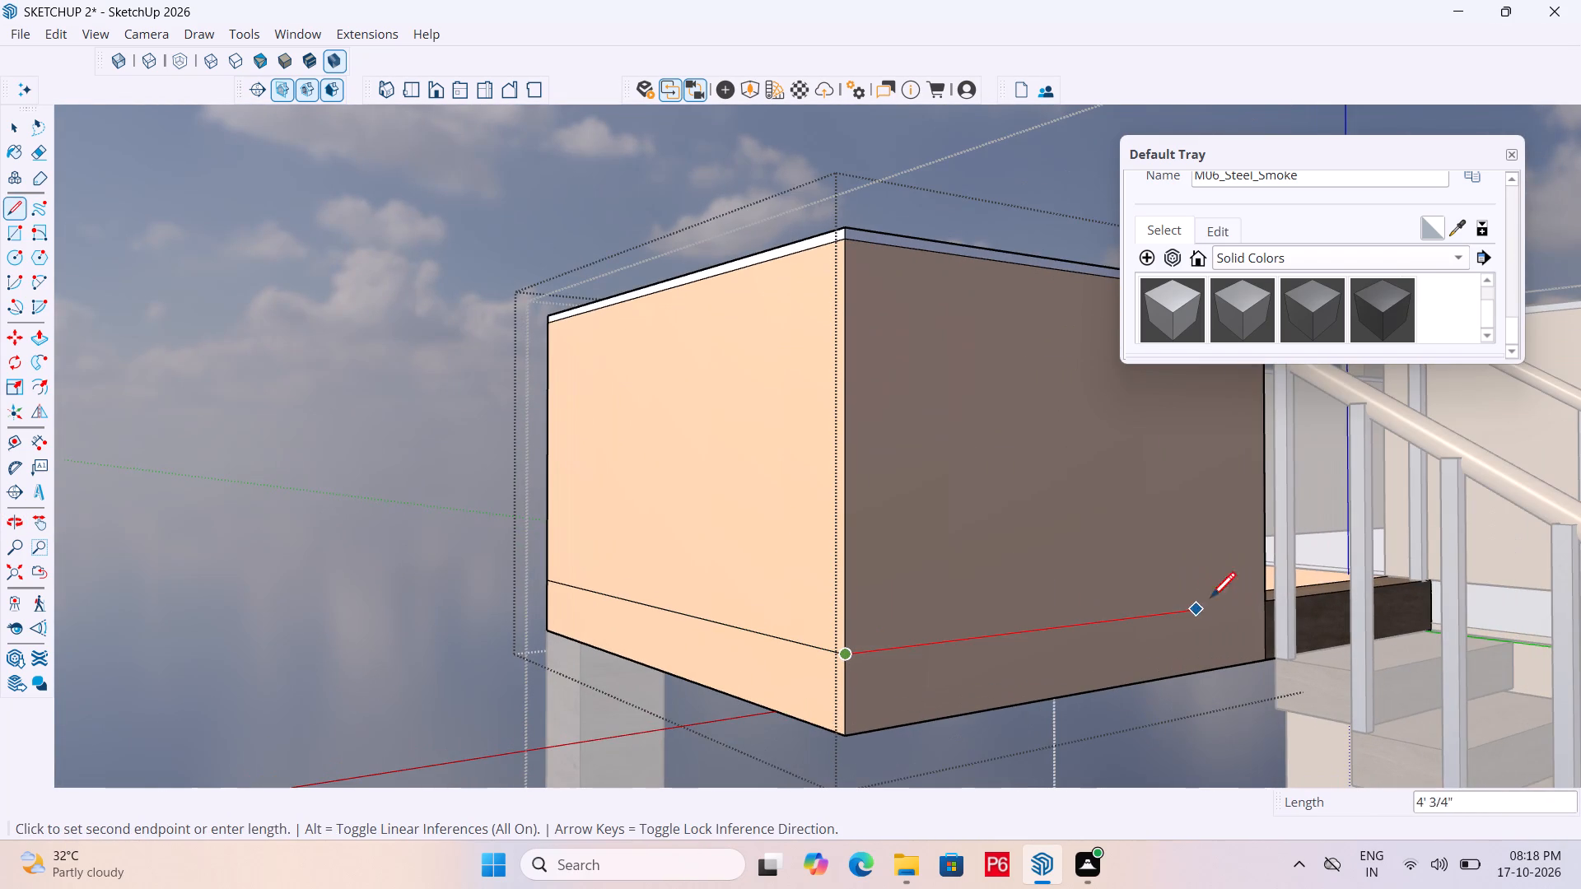
pyautogui.click(1264, 601)
pyautogui.press('space')
pyautogui.moveTo(663, 586); pyautogui.dragTo(1401, 601, button='middle')
pyautogui.scroll(-1, 663, 584)
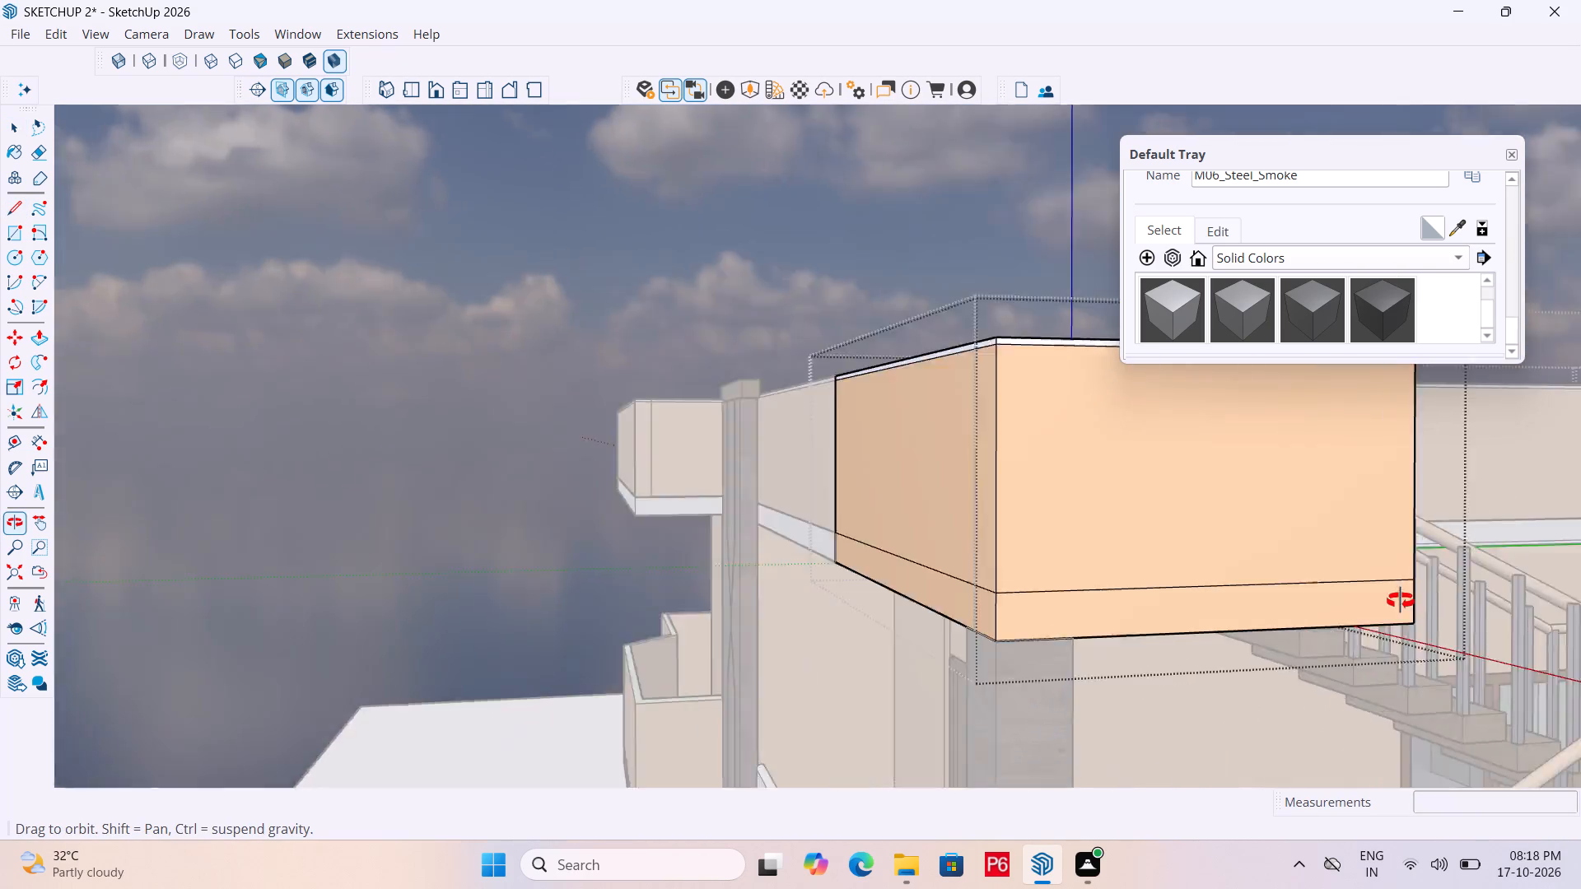
pyautogui.moveTo(1401, 601); pyautogui.dragTo(1403, 602, button='middle')
# Save the model.
pyautogui.hotkey('ctrl', 's')
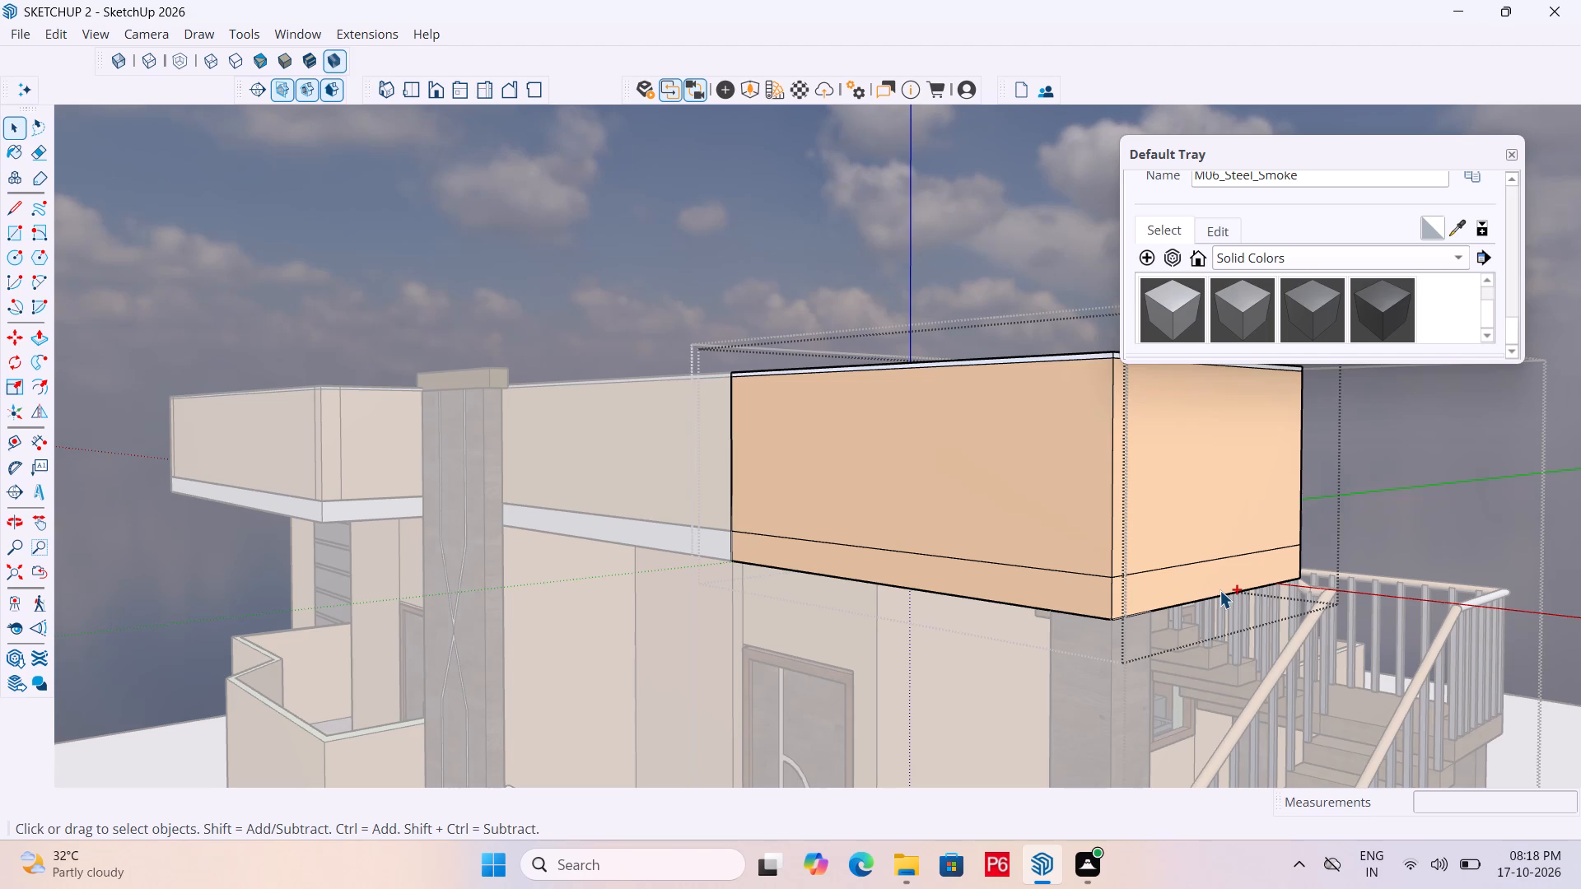
pyautogui.hotkey('ctrl', 's')
# Paint the lower strip of the parapet's front face with the Solid Colors material M00_Soft_Cloud.
pyautogui.scroll(5, 838, 573)
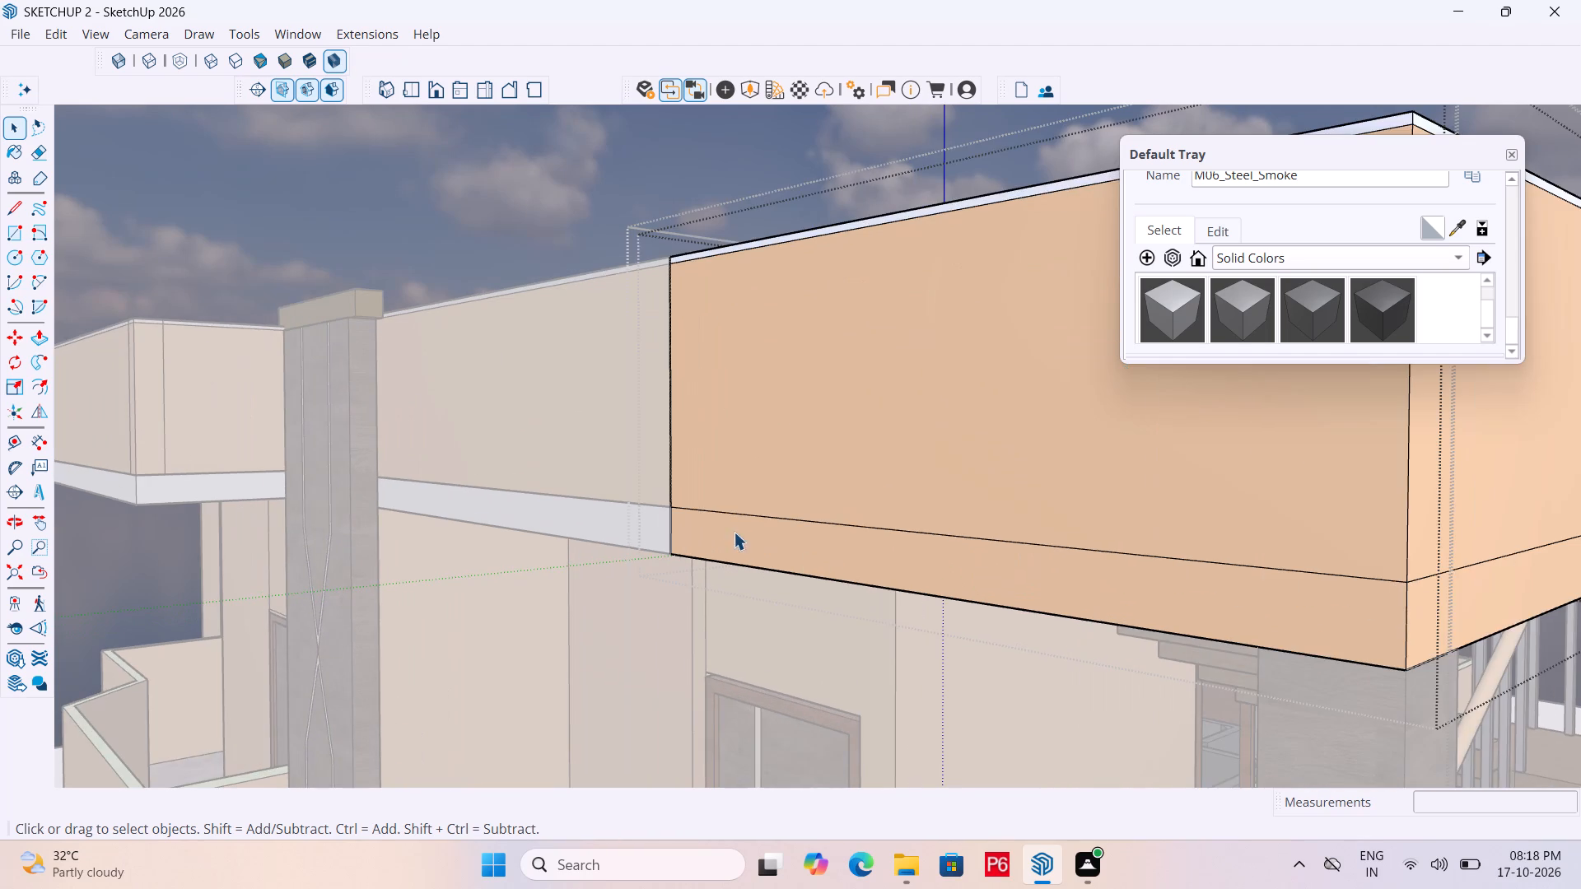
pyautogui.moveTo(734, 532); pyautogui.dragTo(746, 542, button='middle')
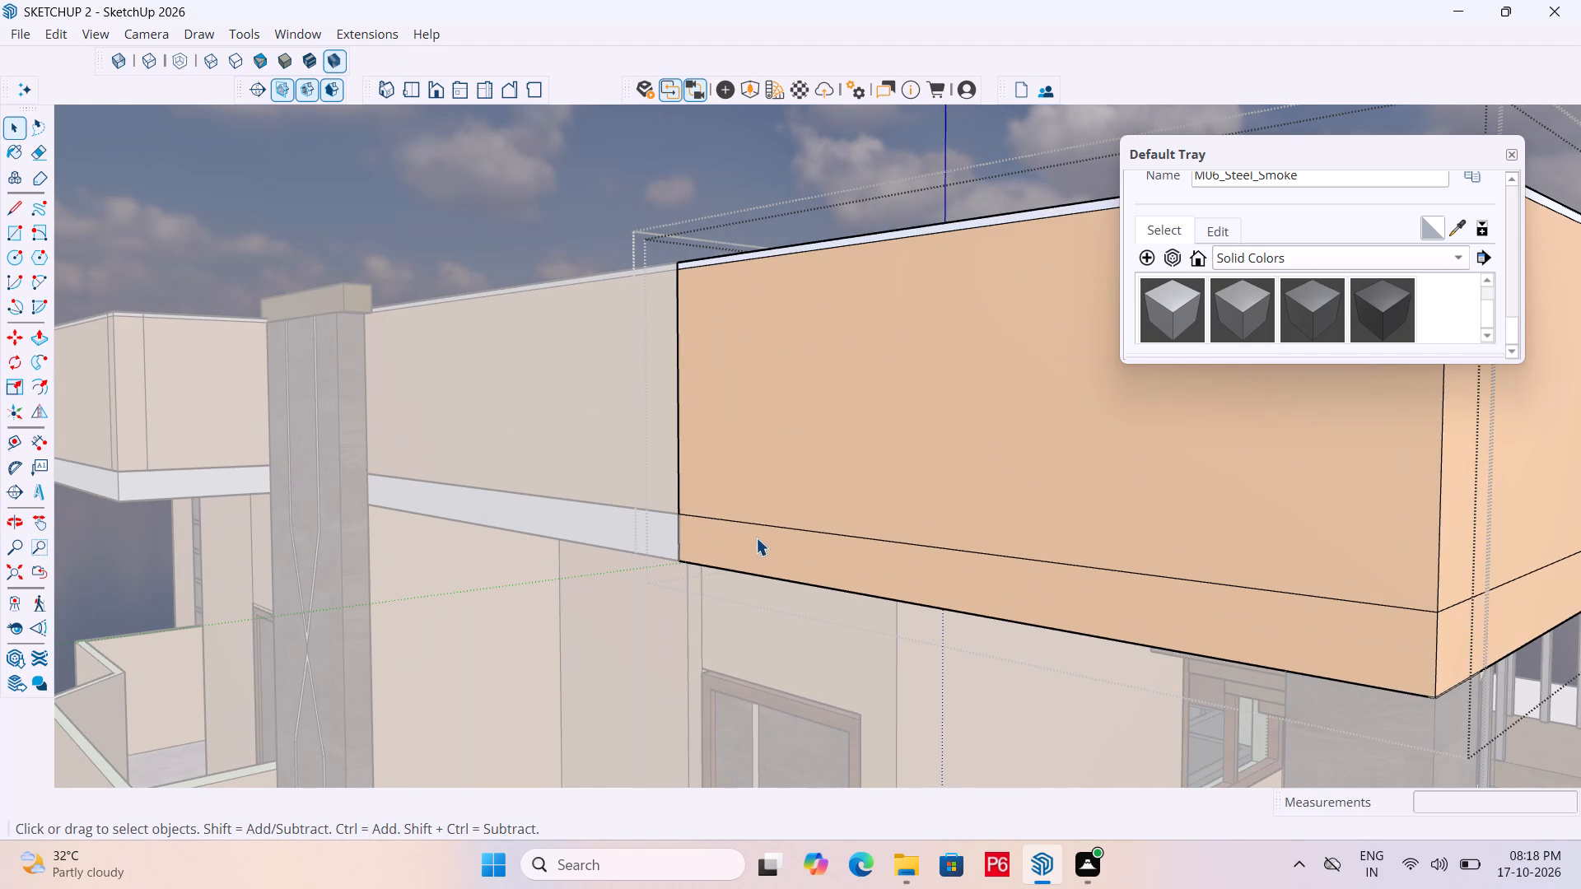
pyautogui.click(861, 566)
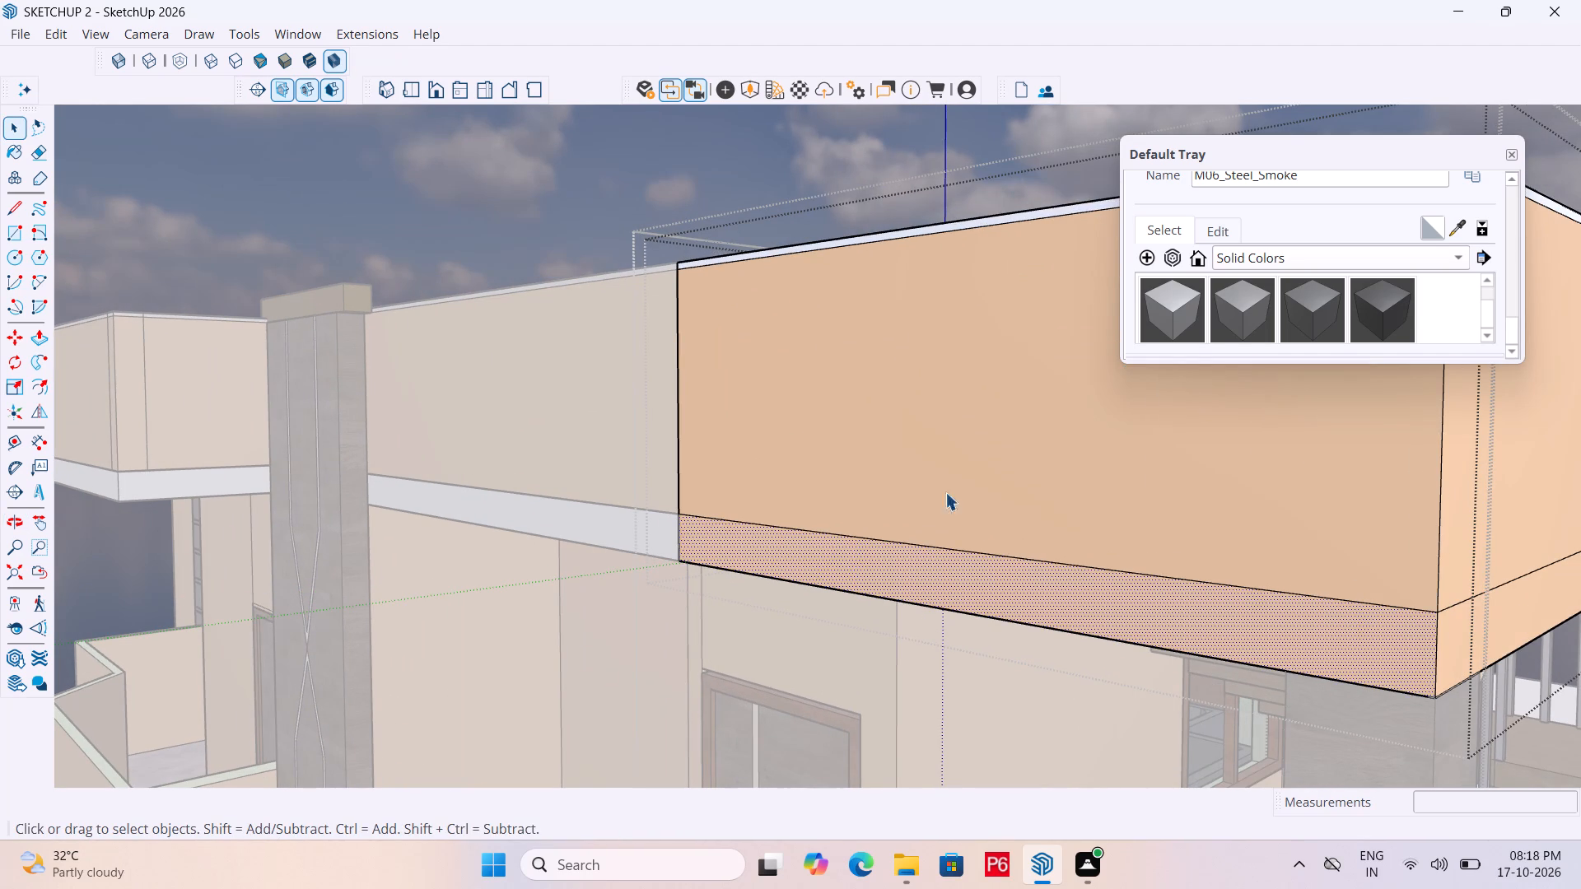
pyautogui.click(1292, 263)
pyautogui.scroll(-2, 1275, 307)
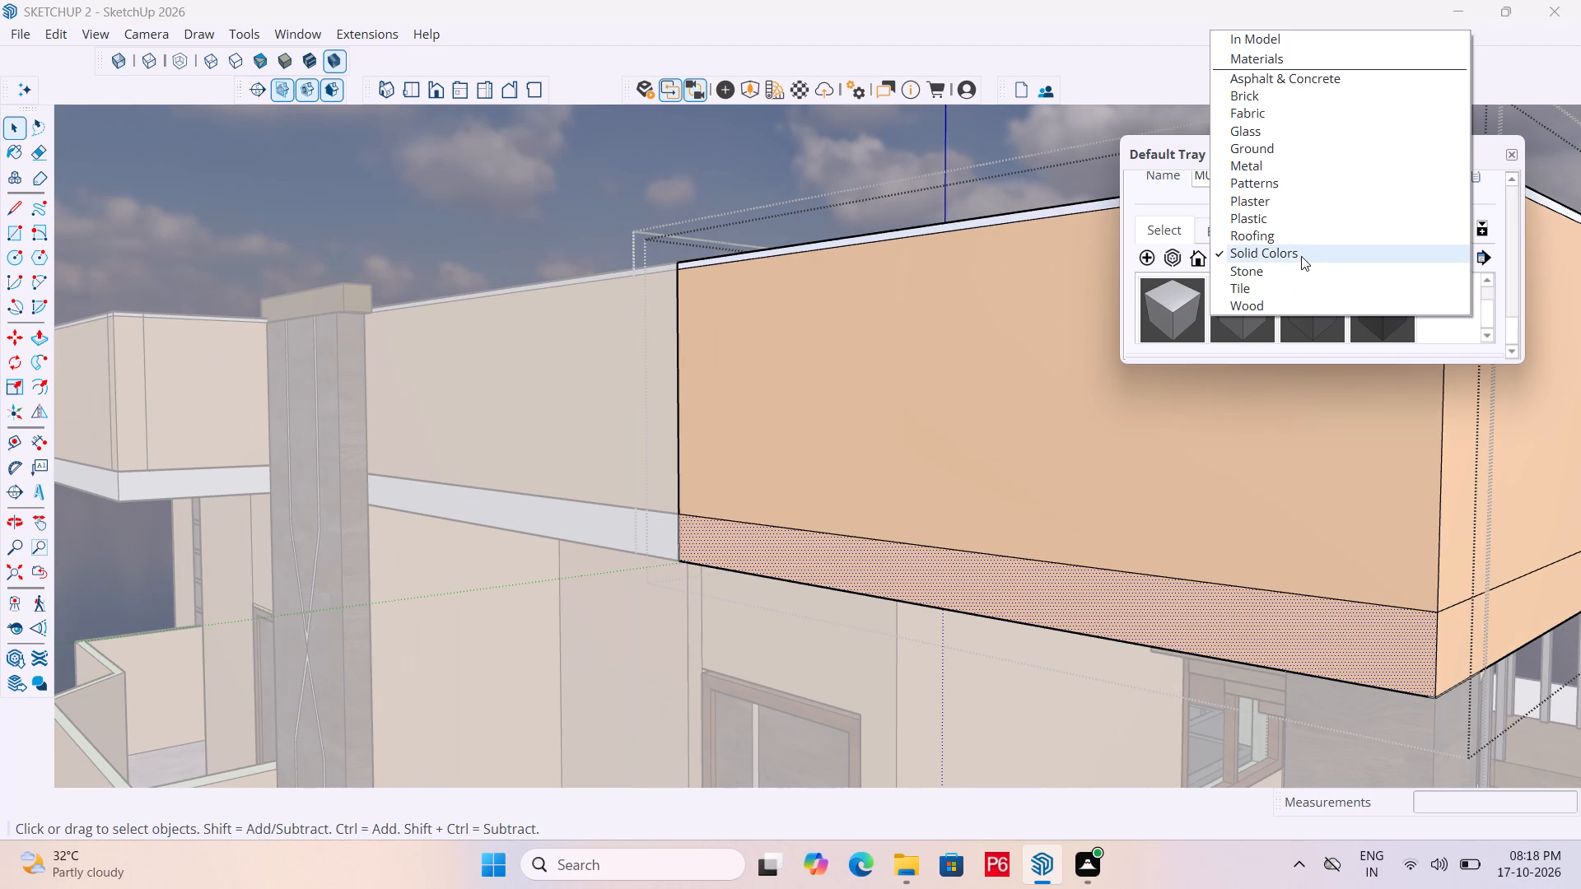
pyautogui.click(1301, 256)
pyautogui.scroll(-4, 1327, 292)
pyautogui.scroll(1, 1252, 307)
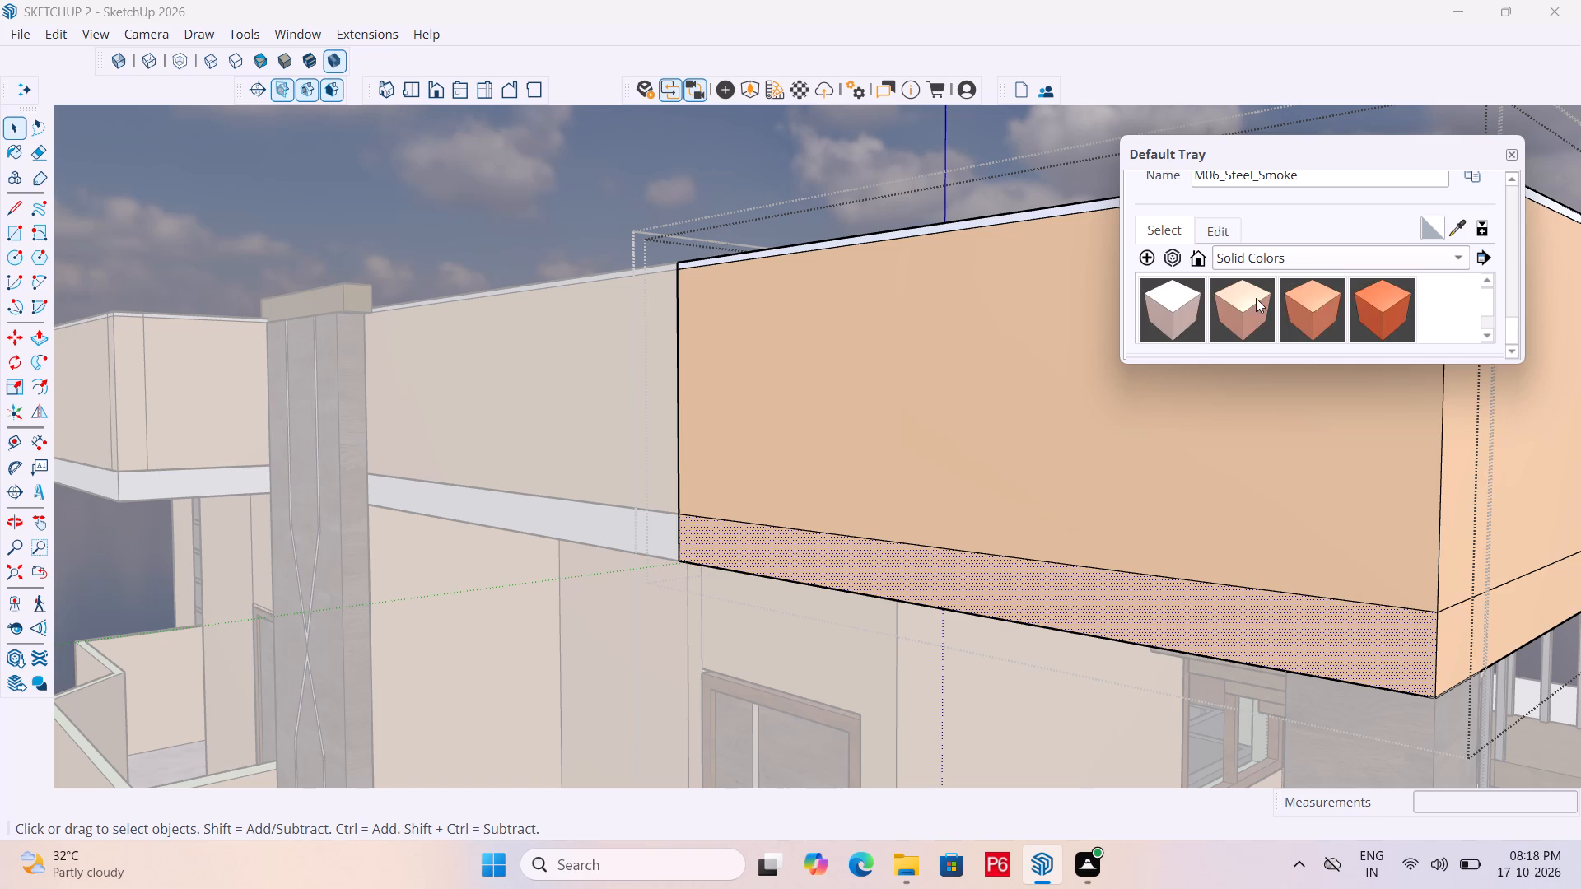
pyautogui.scroll(-4, 1256, 300)
pyautogui.scroll(-17, 1282, 319)
pyautogui.scroll(-6, 1350, 308)
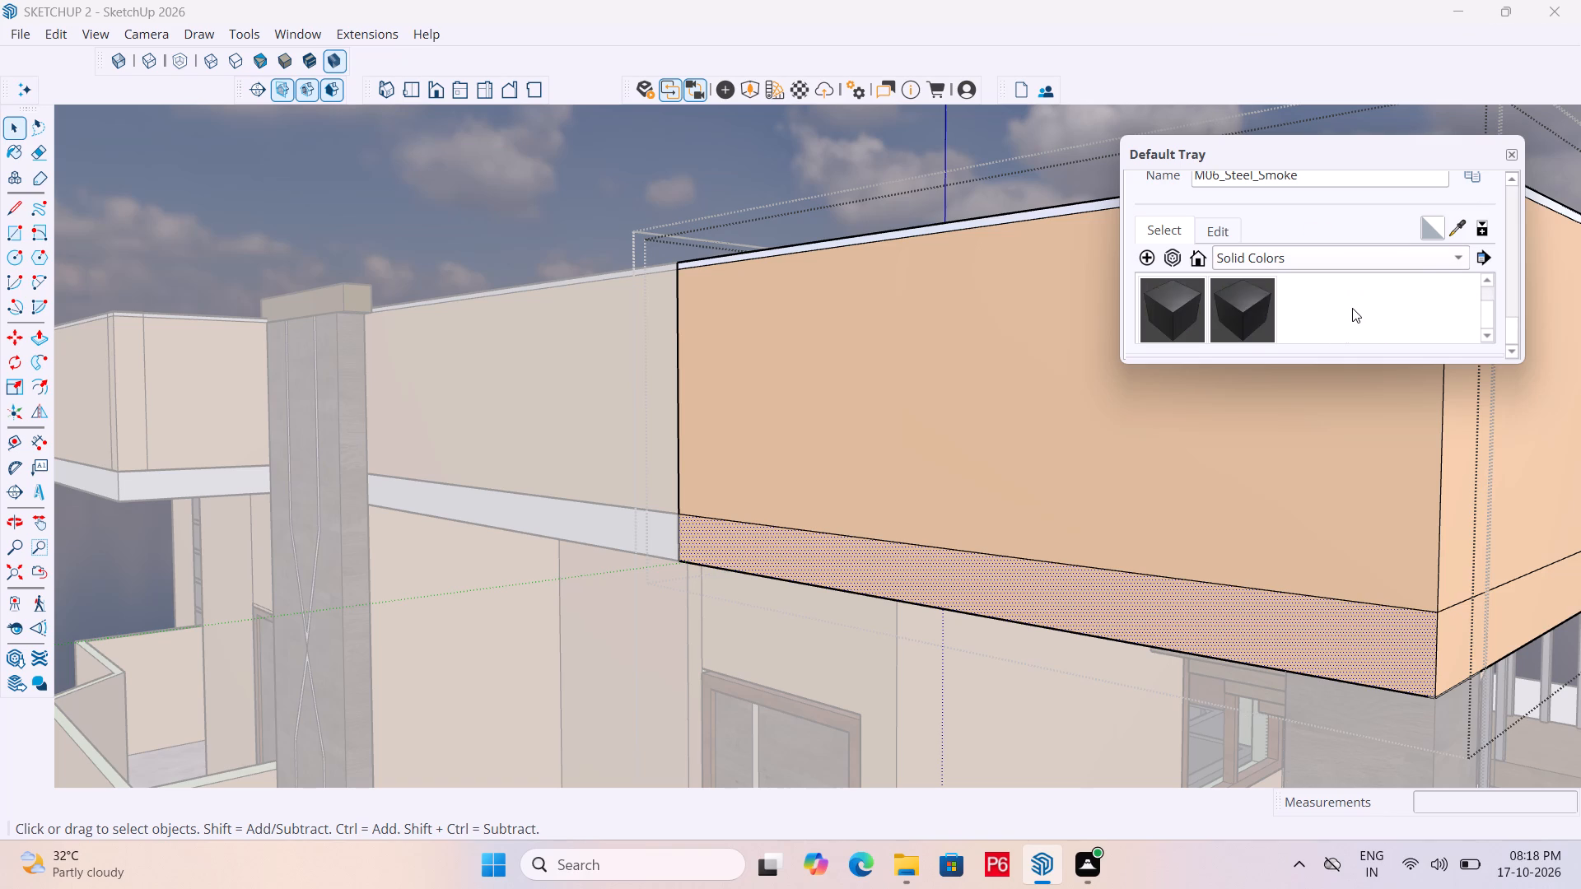
pyautogui.scroll(3, 1248, 310)
pyautogui.scroll(-1, 1196, 306)
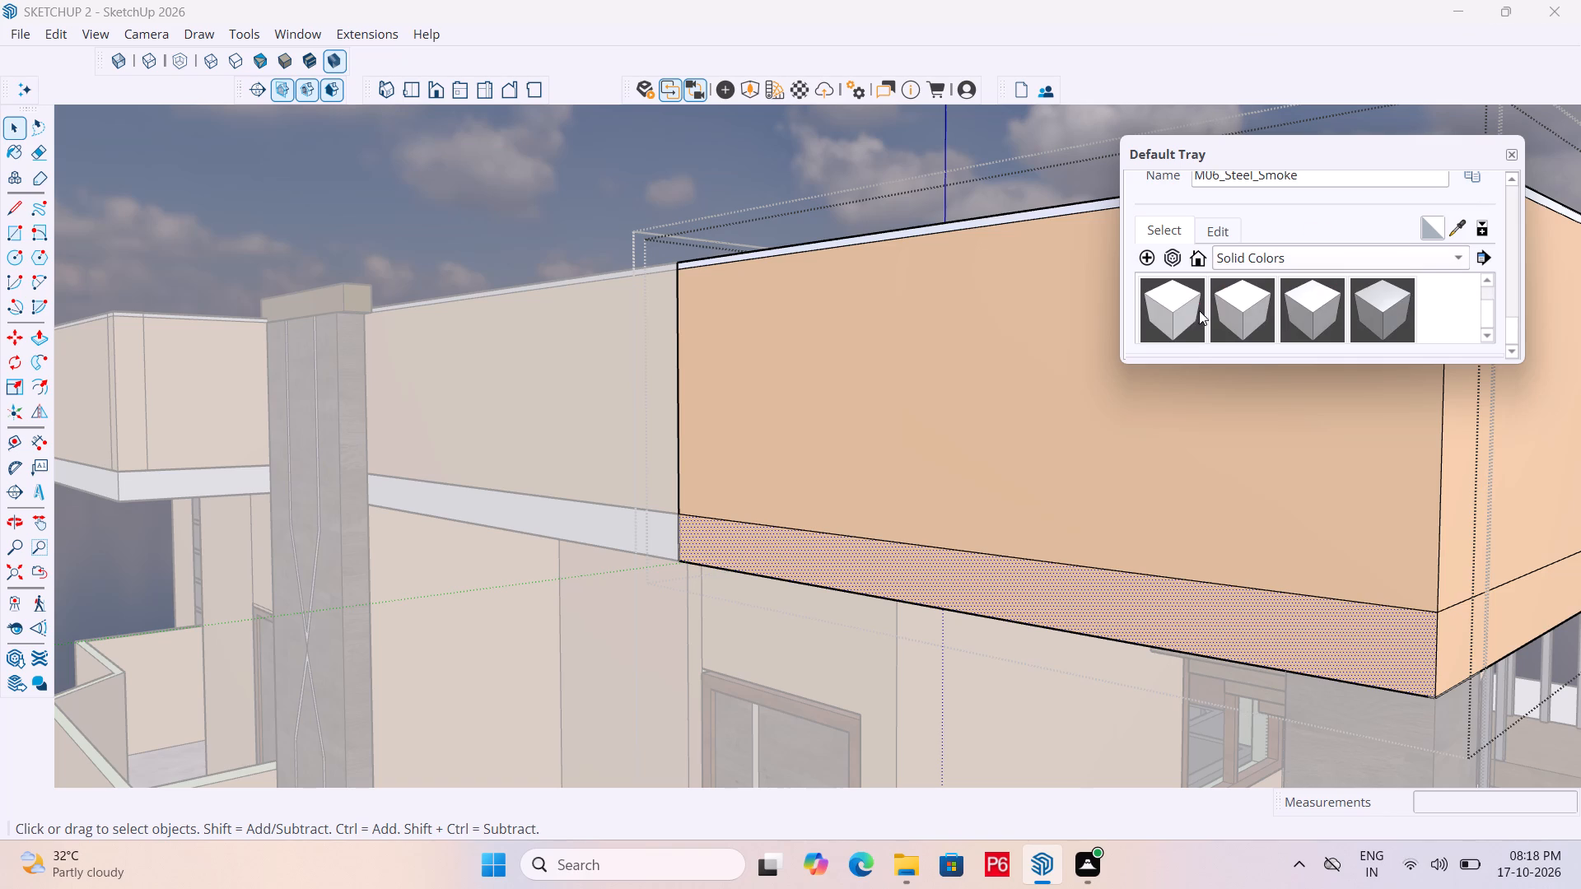
pyautogui.click(1182, 312)
pyautogui.click(918, 575)
# Paint the lower strips of the parapet's outer side and rear faces with M00_Soft_Cloud.
pyautogui.scroll(-3, 675, 440)
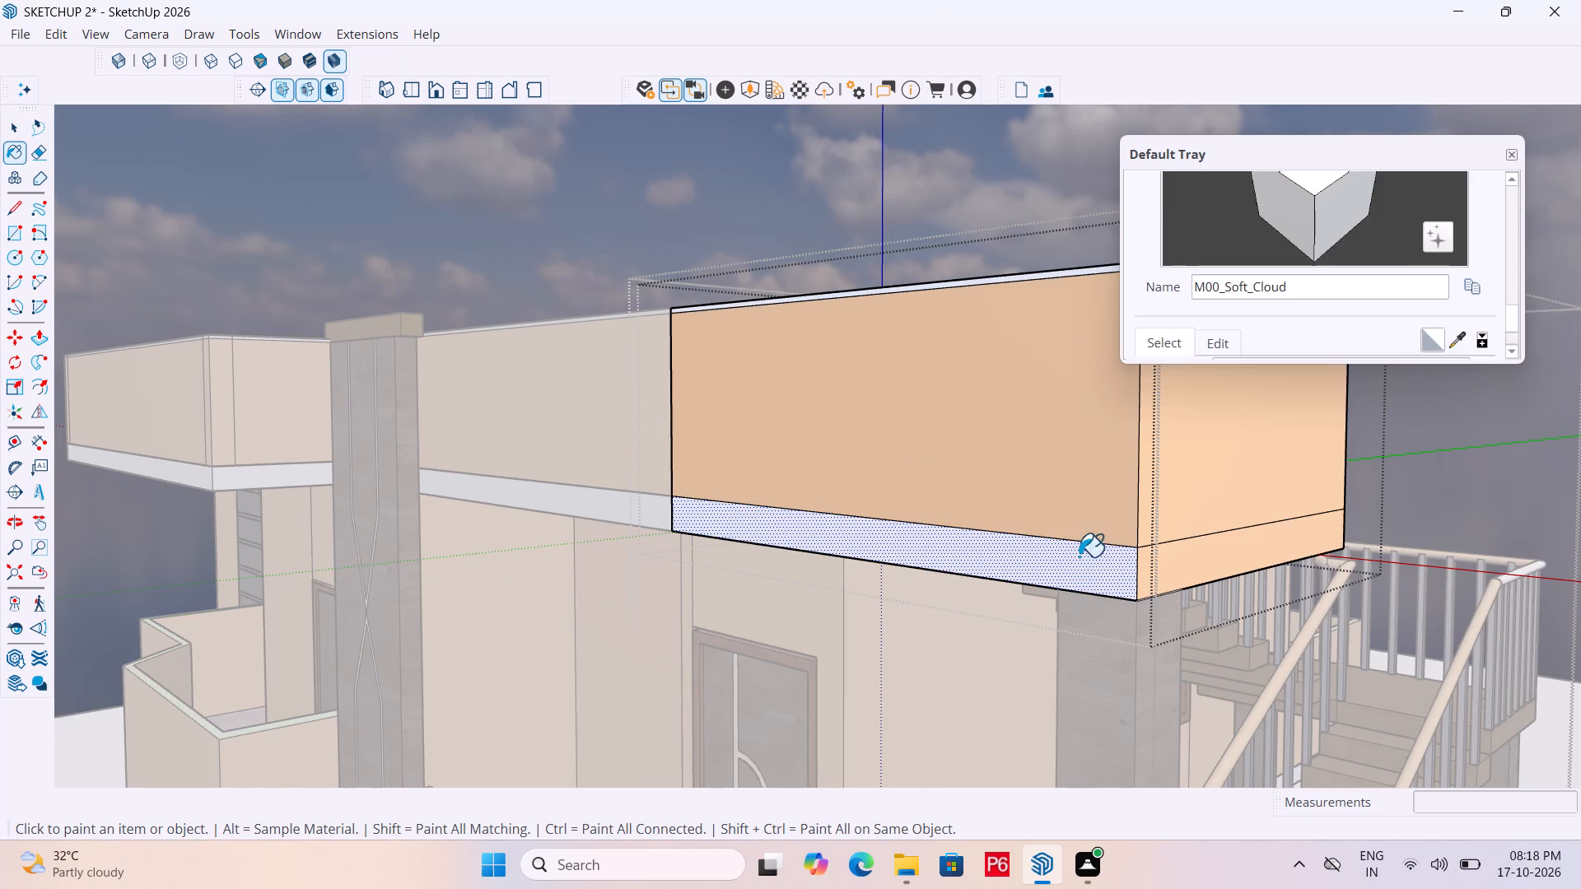
pyautogui.click(1221, 556)
pyautogui.moveTo(1331, 550); pyautogui.dragTo(731, 518, button='middle')
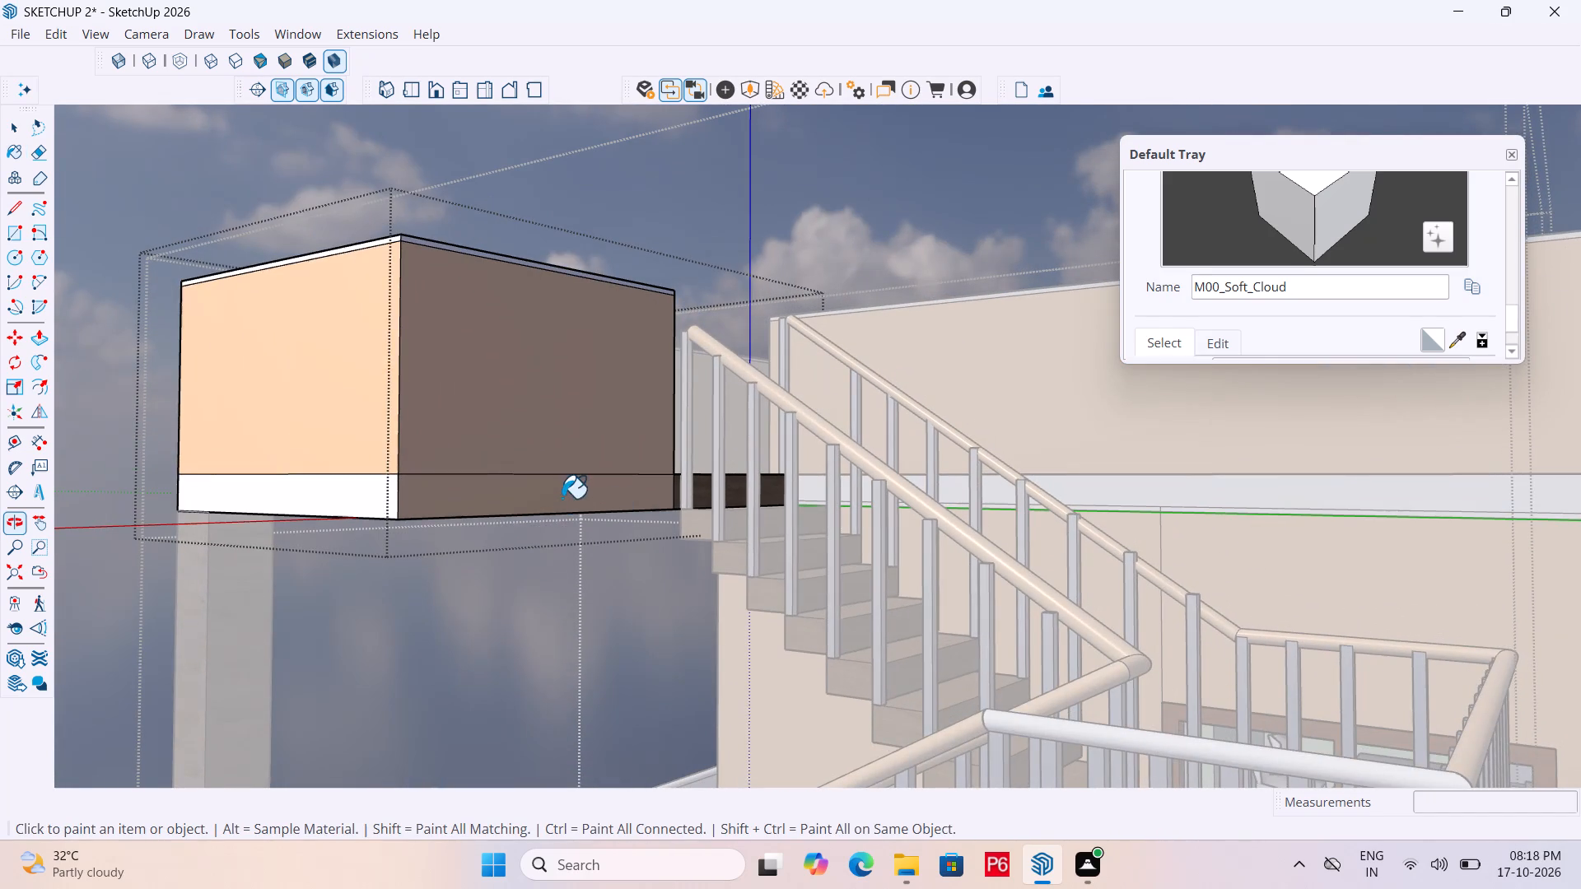
pyautogui.click(563, 496)
# Save the model with the painted parapet band.
pyautogui.moveTo(483, 428); pyautogui.dragTo(931, 528, button='middle')
pyautogui.scroll(-1, 483, 428)
pyautogui.hotkey('ctrl', 's')
pyautogui.hotkey('ctrl', 's')
pyautogui.hotkey('ctrl', 's')
pyautogui.hotkey('ctrl', 's')
pyautogui.hotkey('ctrl', 's')
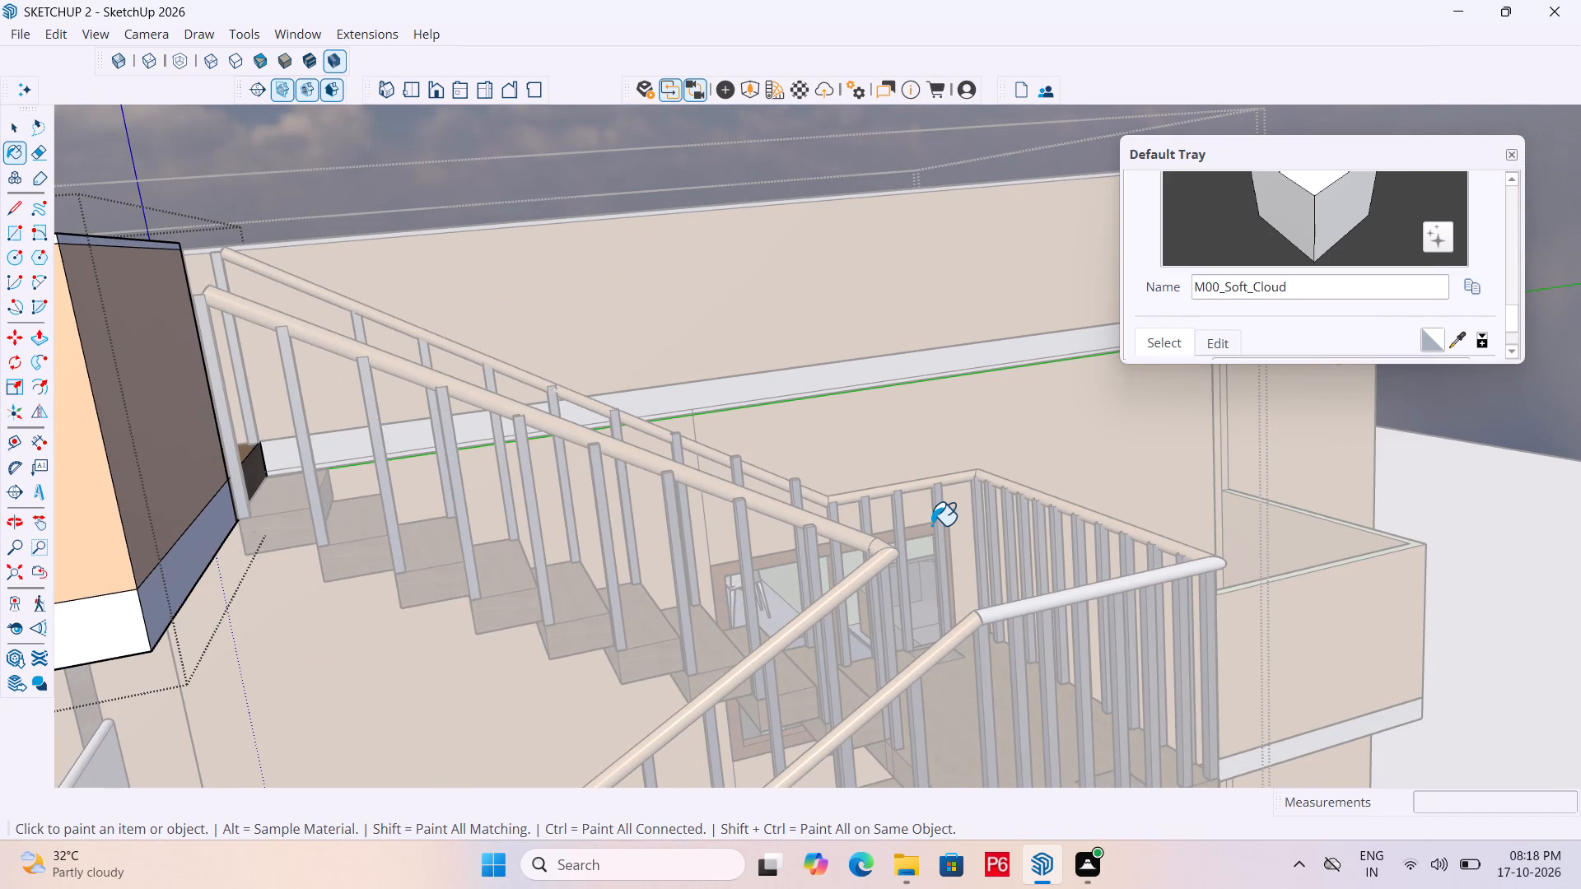
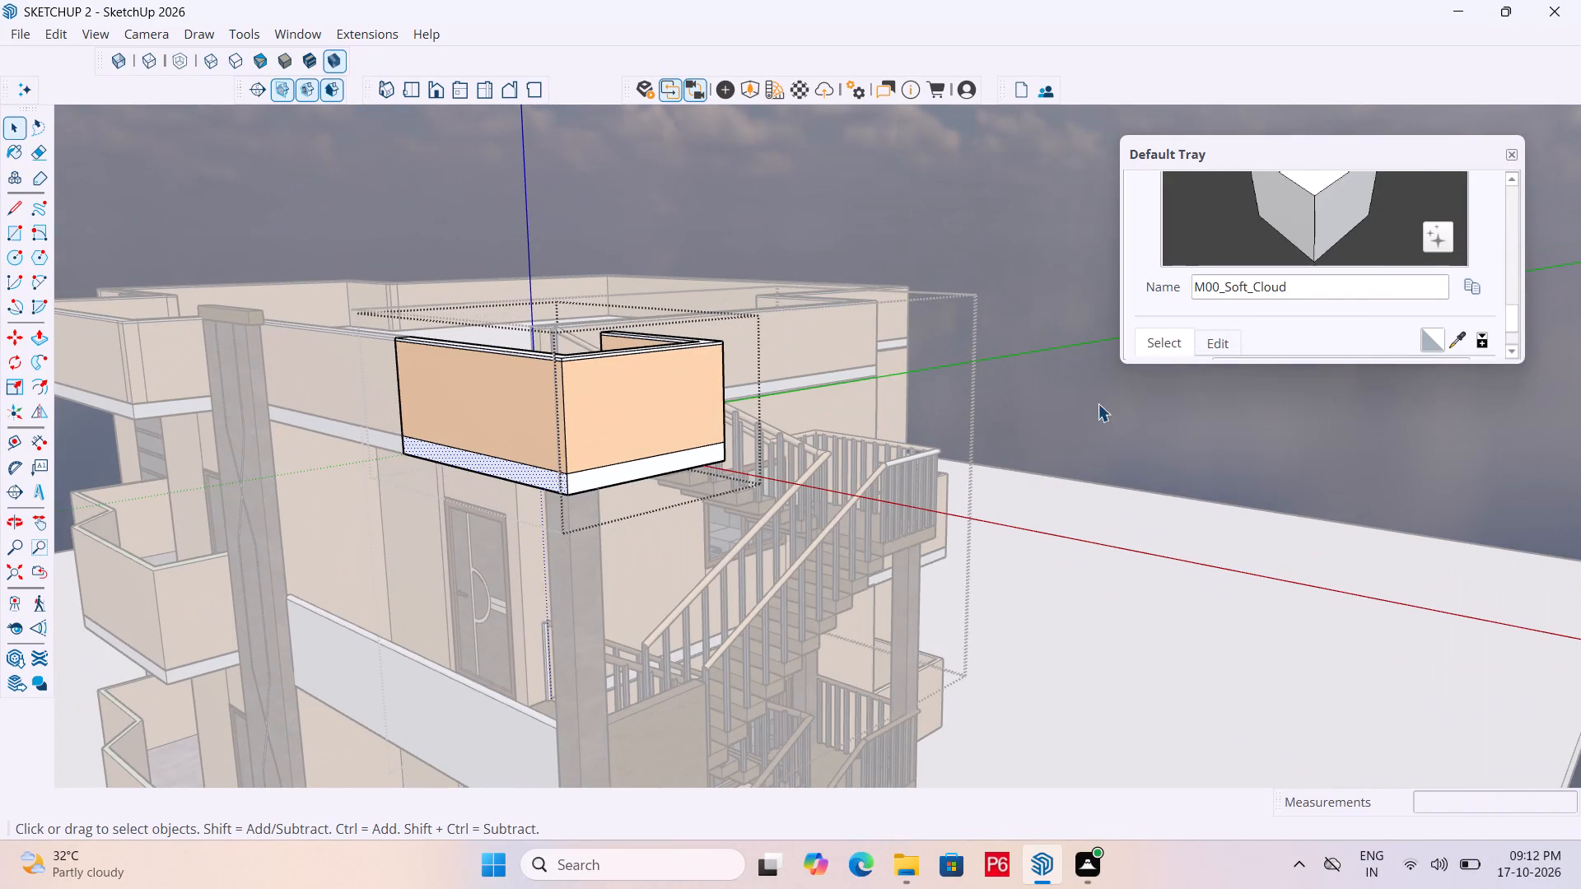
# Exit editing of the staircase-side parapet group and save the model.
pyautogui.click(1126, 403)
pyautogui.tripleClick(1151, 428)
pyautogui.click(1151, 428)
pyautogui.doubleClick(1115, 426)
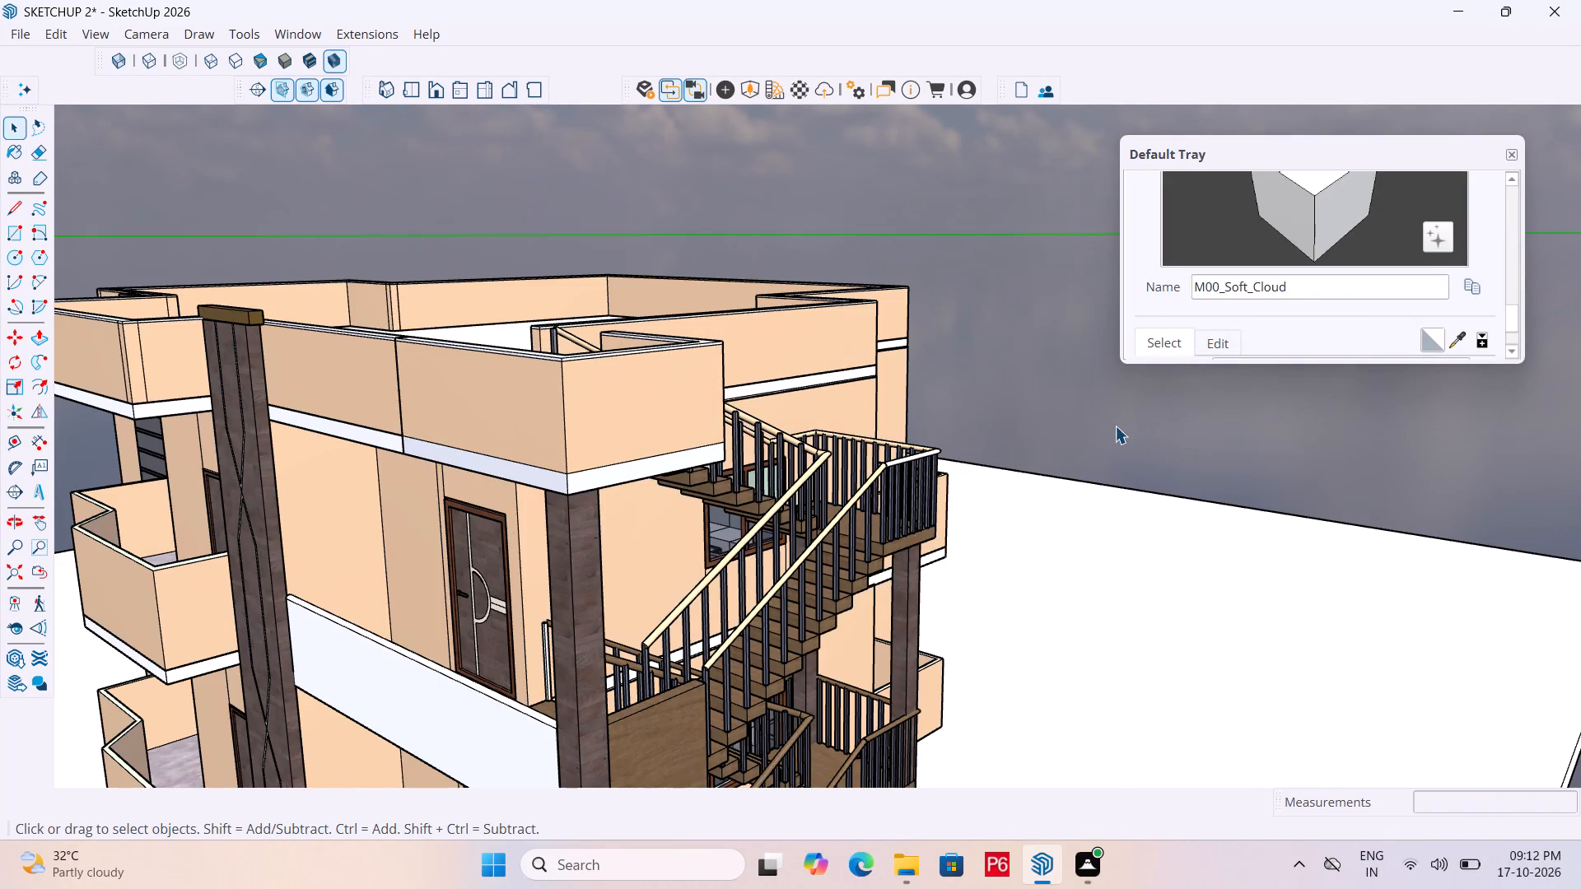
pyautogui.scroll(-6, 1226, 458)
pyautogui.moveTo(812, 510); pyautogui.dragTo(991, 491, button='middle')
pyautogui.hotkey('ctrl', 's')
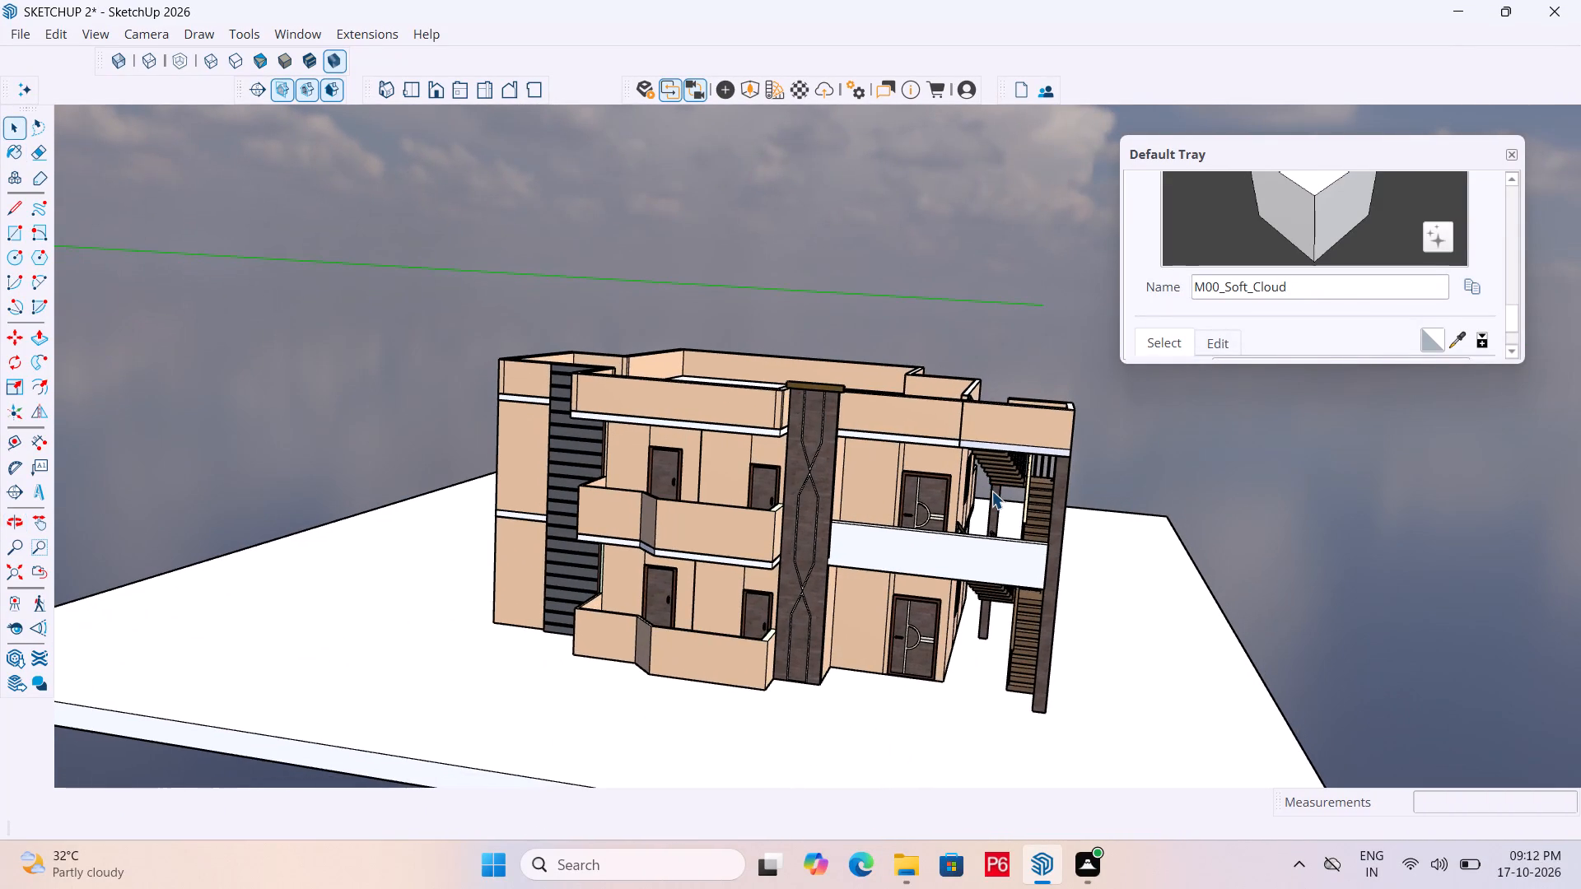
pyautogui.hotkey('ctrl', 's')
# Close the Default Tray to clear the view of the house model.
pyautogui.moveTo(998, 503); pyautogui.dragTo(900, 504, button='middle')
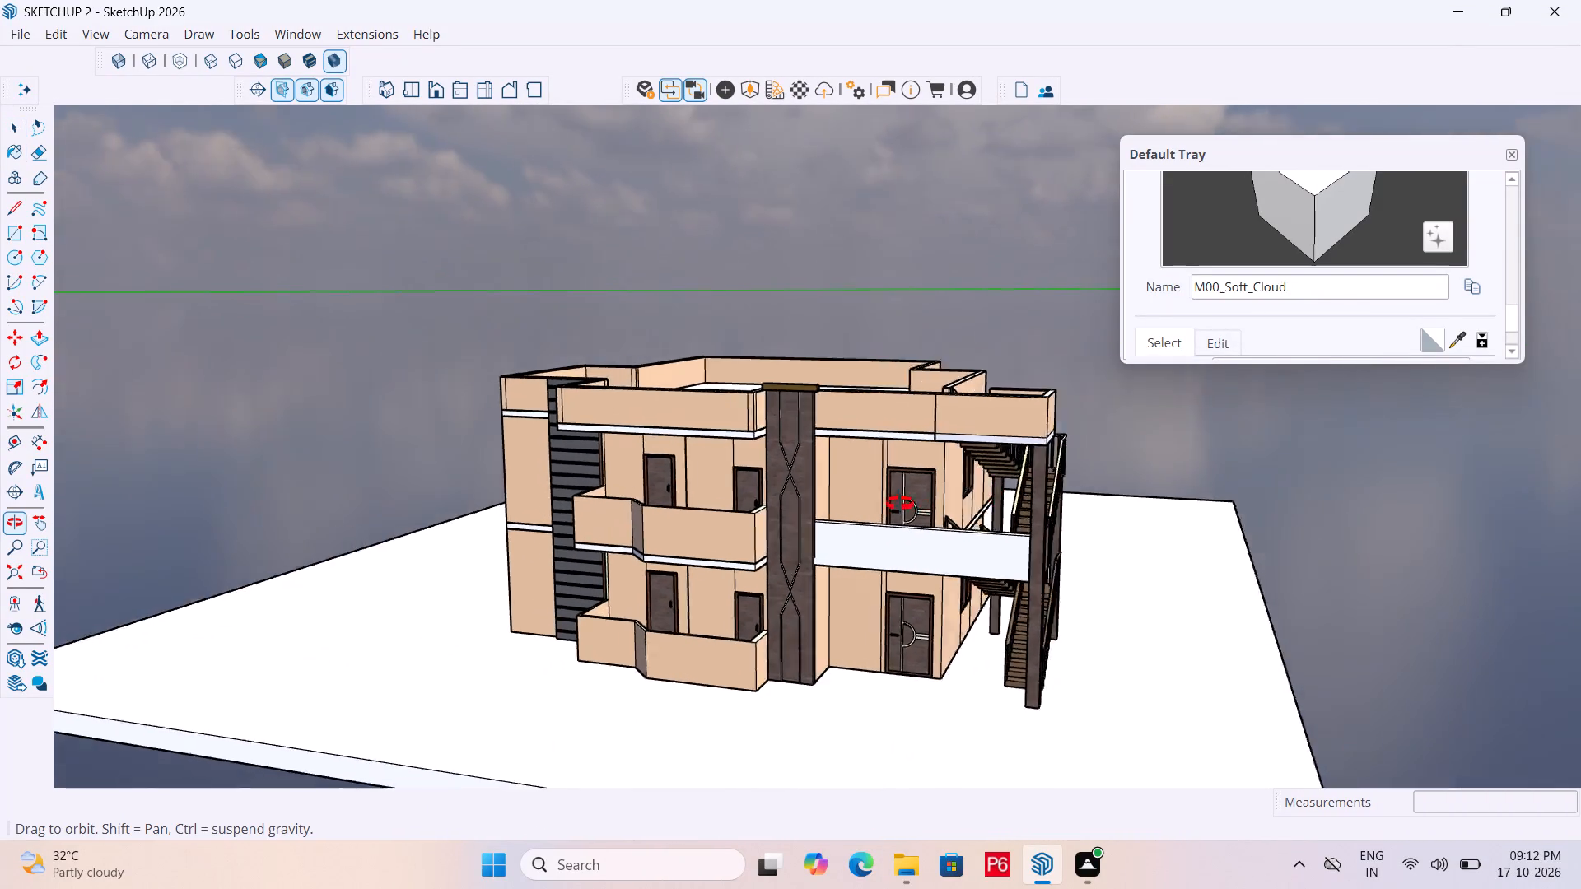
pyautogui.moveTo(900, 504); pyautogui.dragTo(878, 456, button='middle')
pyautogui.moveTo(948, 524); pyautogui.dragTo(897, 509, button='middle')
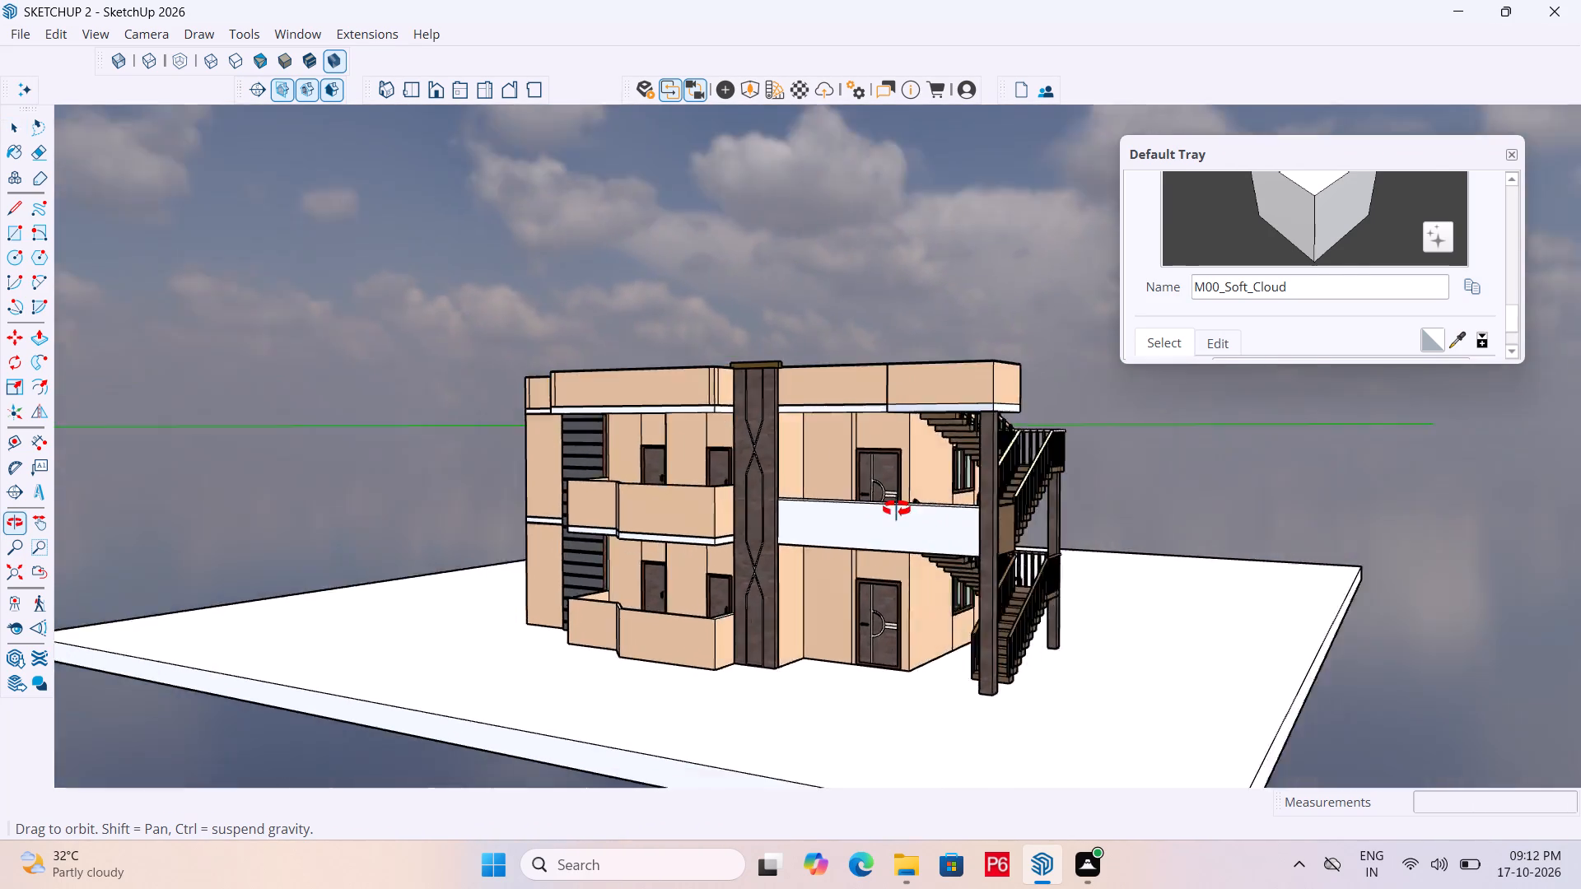
pyautogui.moveTo(897, 509); pyautogui.dragTo(846, 567, button='middle')
pyautogui.scroll(-6, 501, 538)
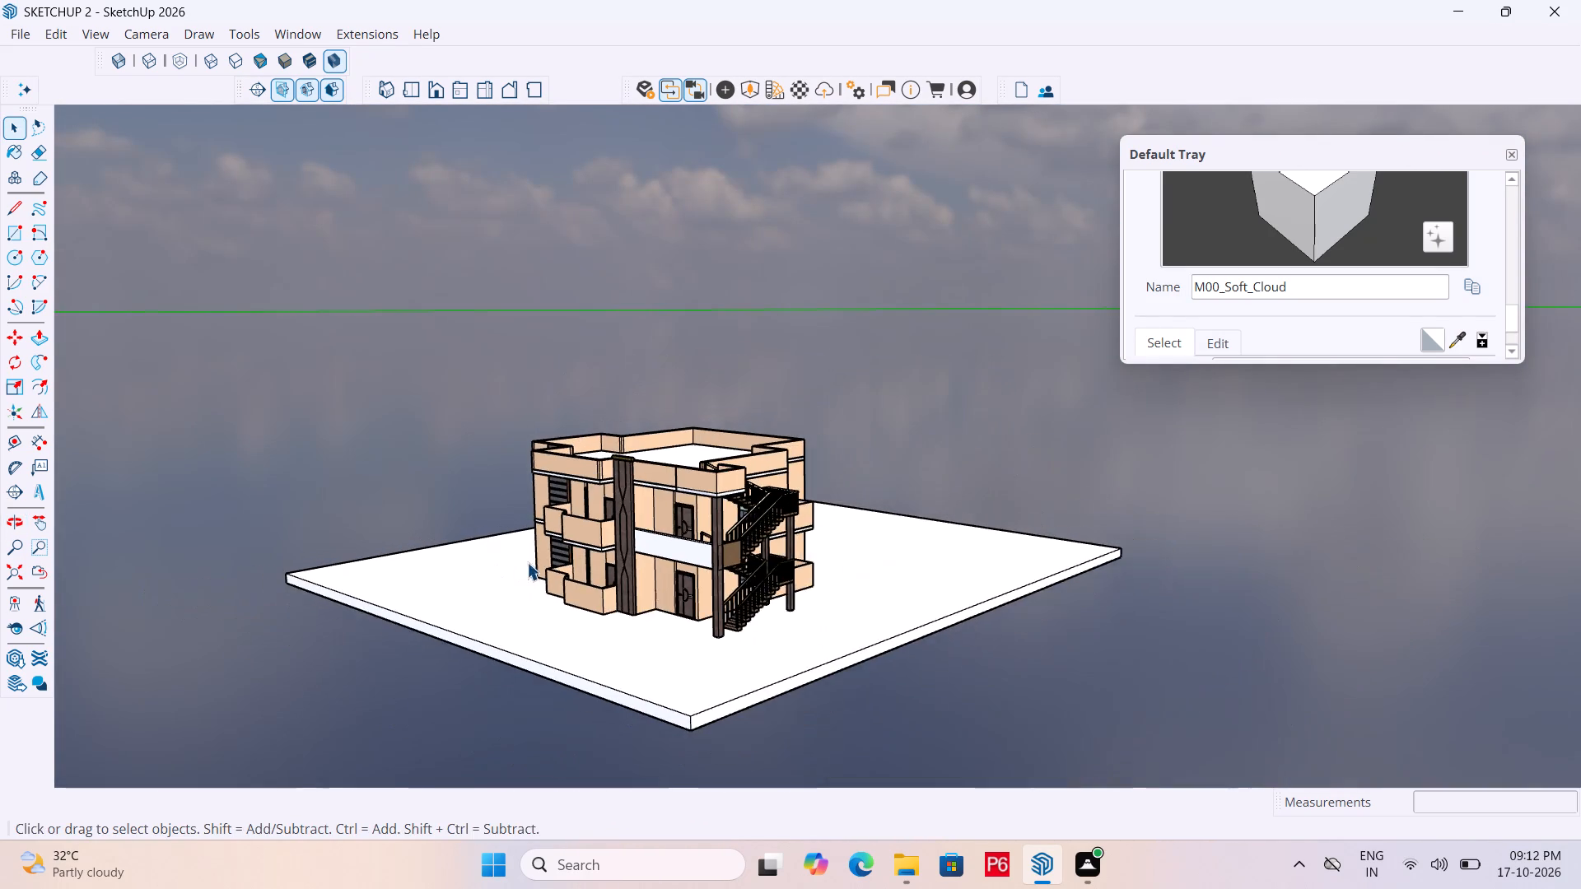
pyautogui.moveTo(741, 607); pyautogui.dragTo(803, 587, button='middle')
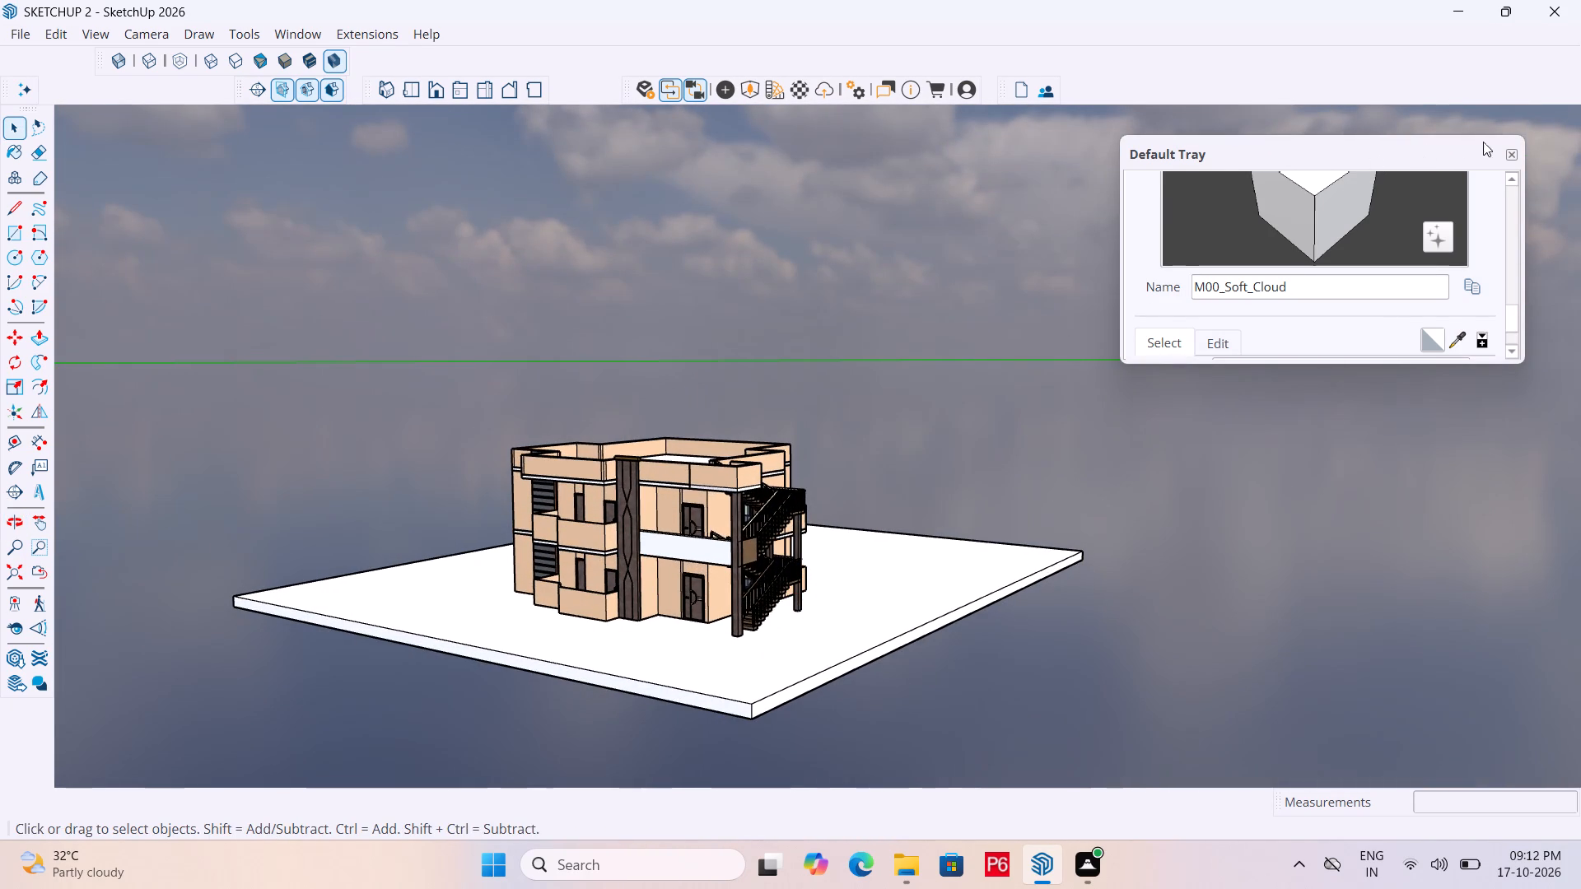
pyautogui.click(1518, 157)
# Save the house model again.
pyautogui.scroll(-4, 786, 277)
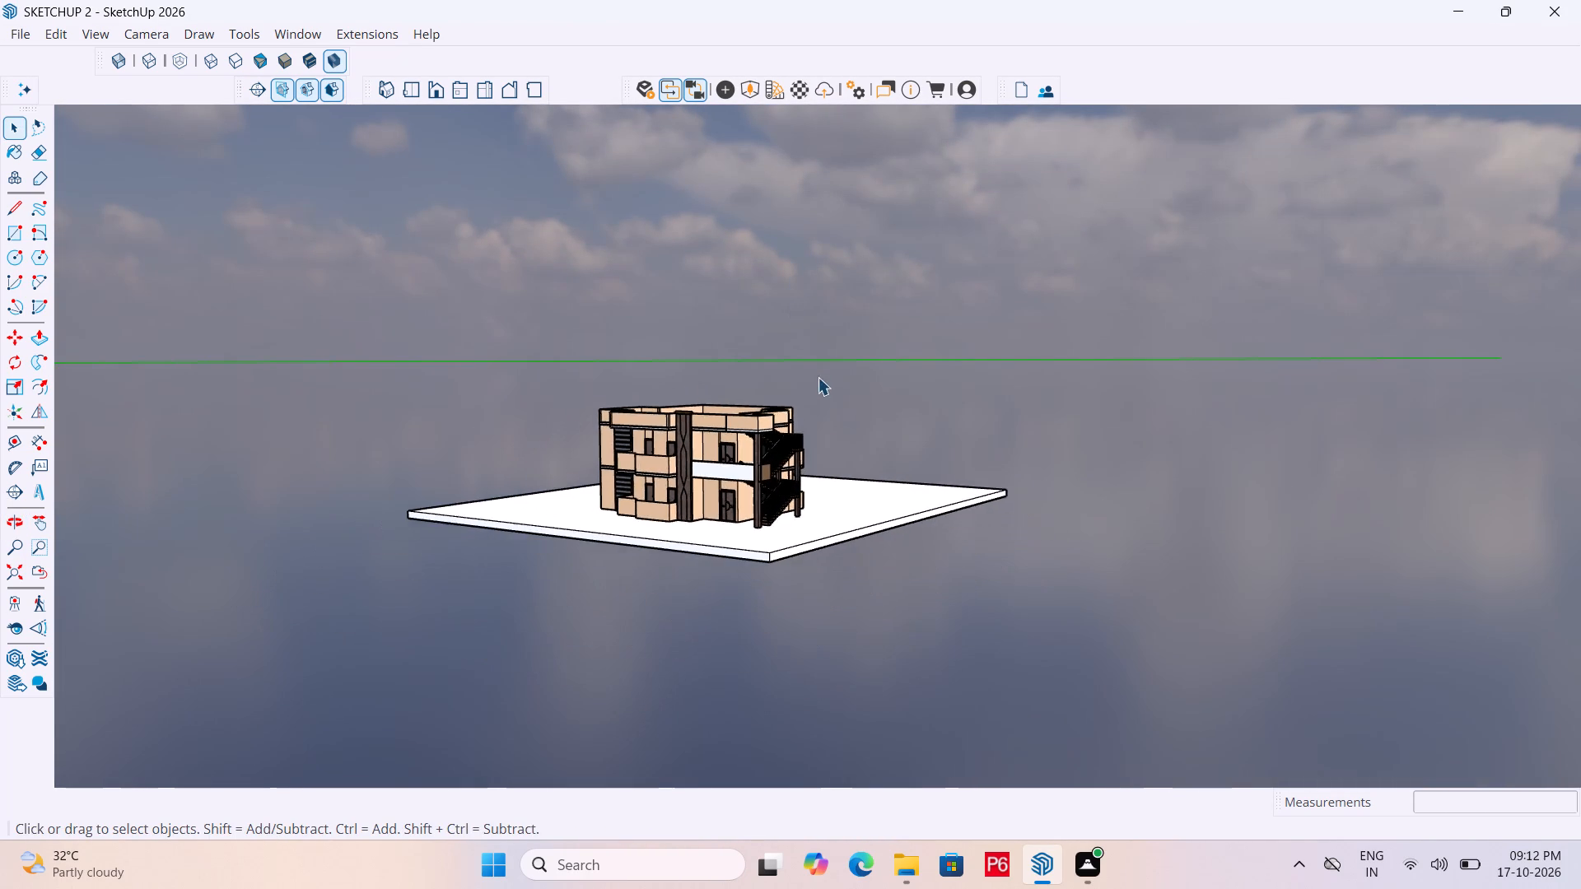
pyautogui.scroll(-2, 818, 377)
pyautogui.moveTo(770, 445); pyautogui.dragTo(702, 552, button='middle')
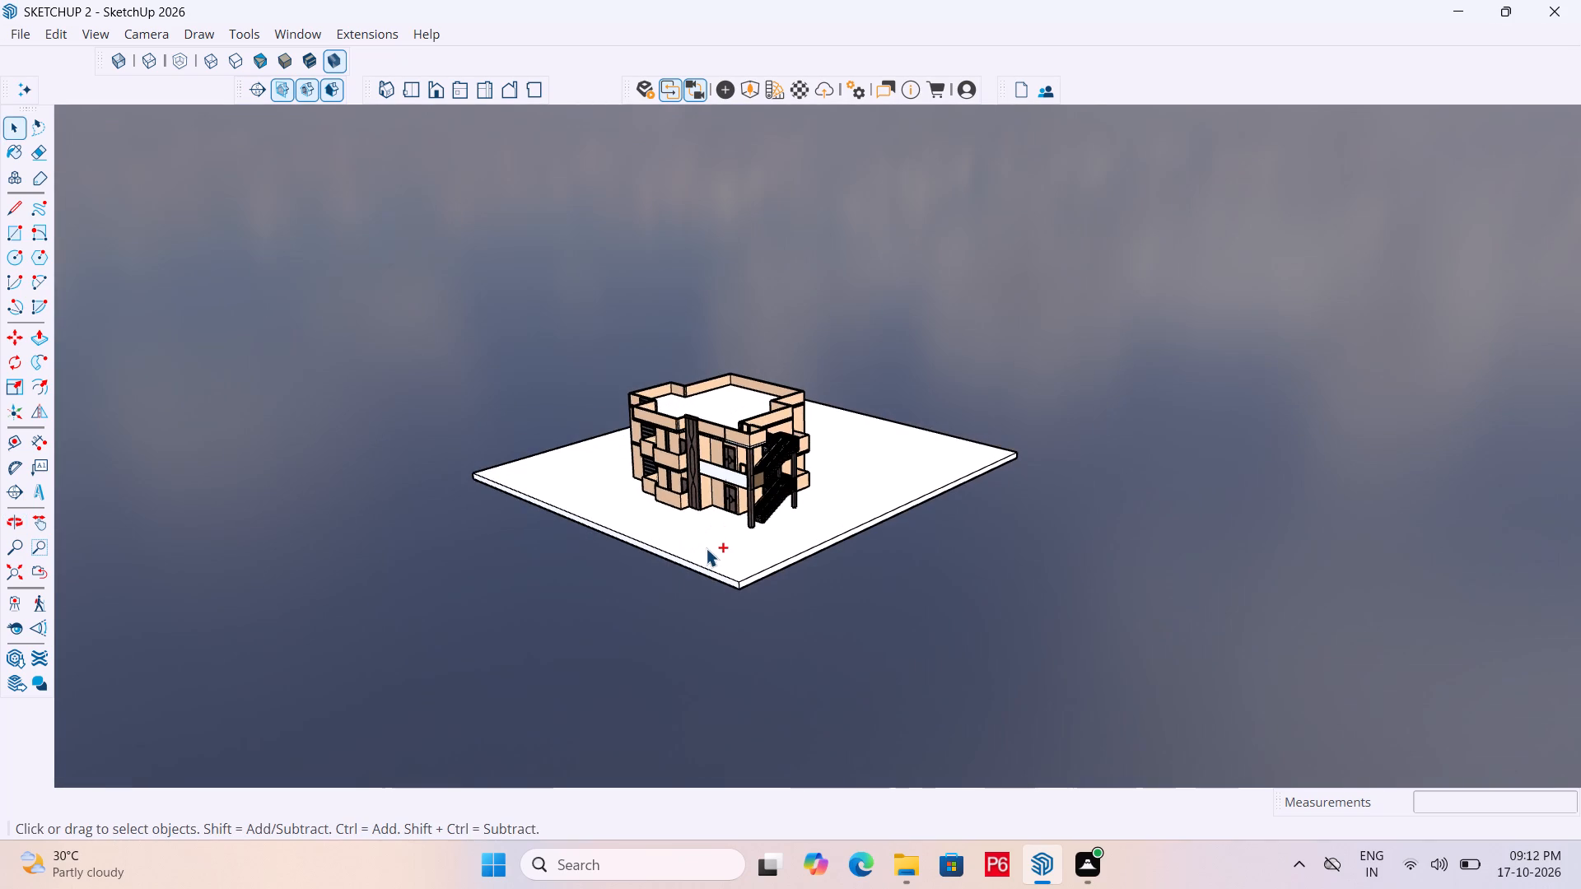
pyautogui.hotkey('ctrl', 's')
pyautogui.hotkey('ctrl', 's')
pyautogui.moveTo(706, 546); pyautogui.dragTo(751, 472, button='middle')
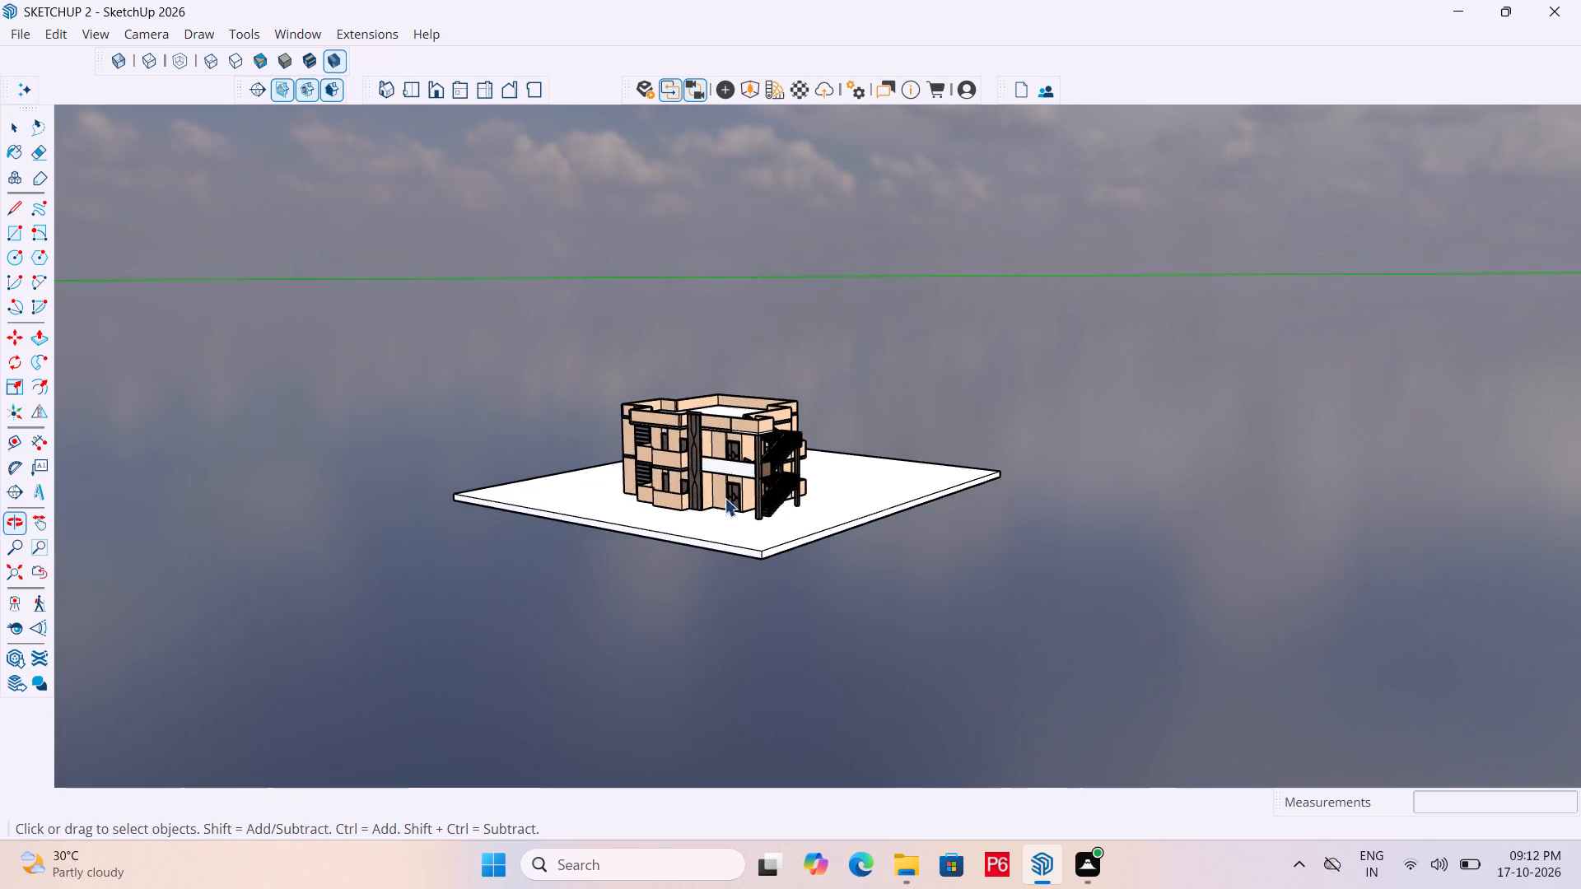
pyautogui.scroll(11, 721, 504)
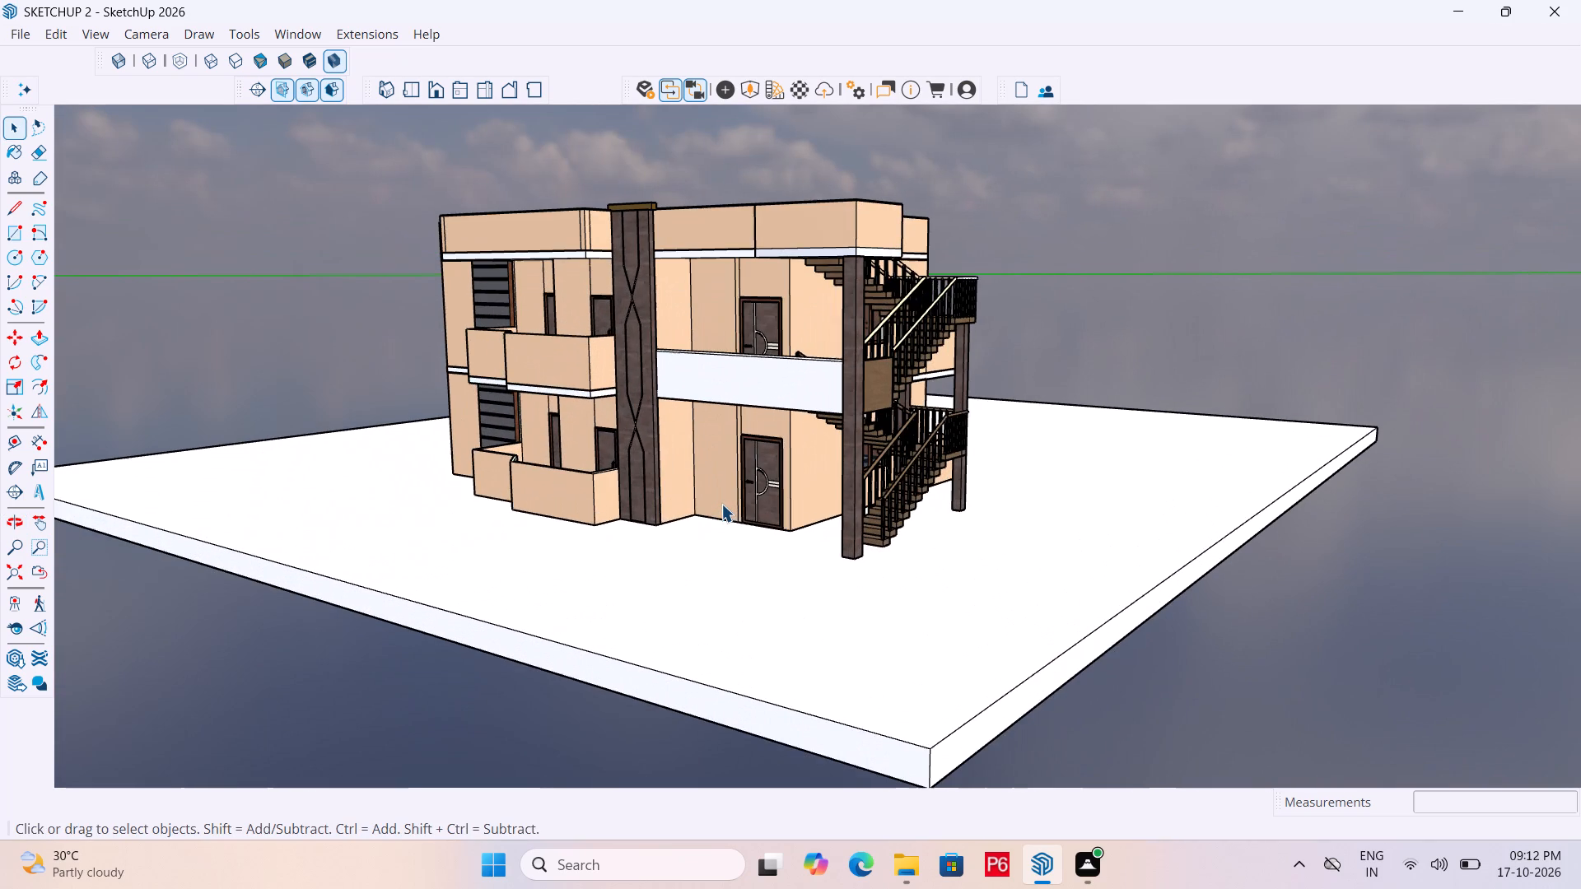
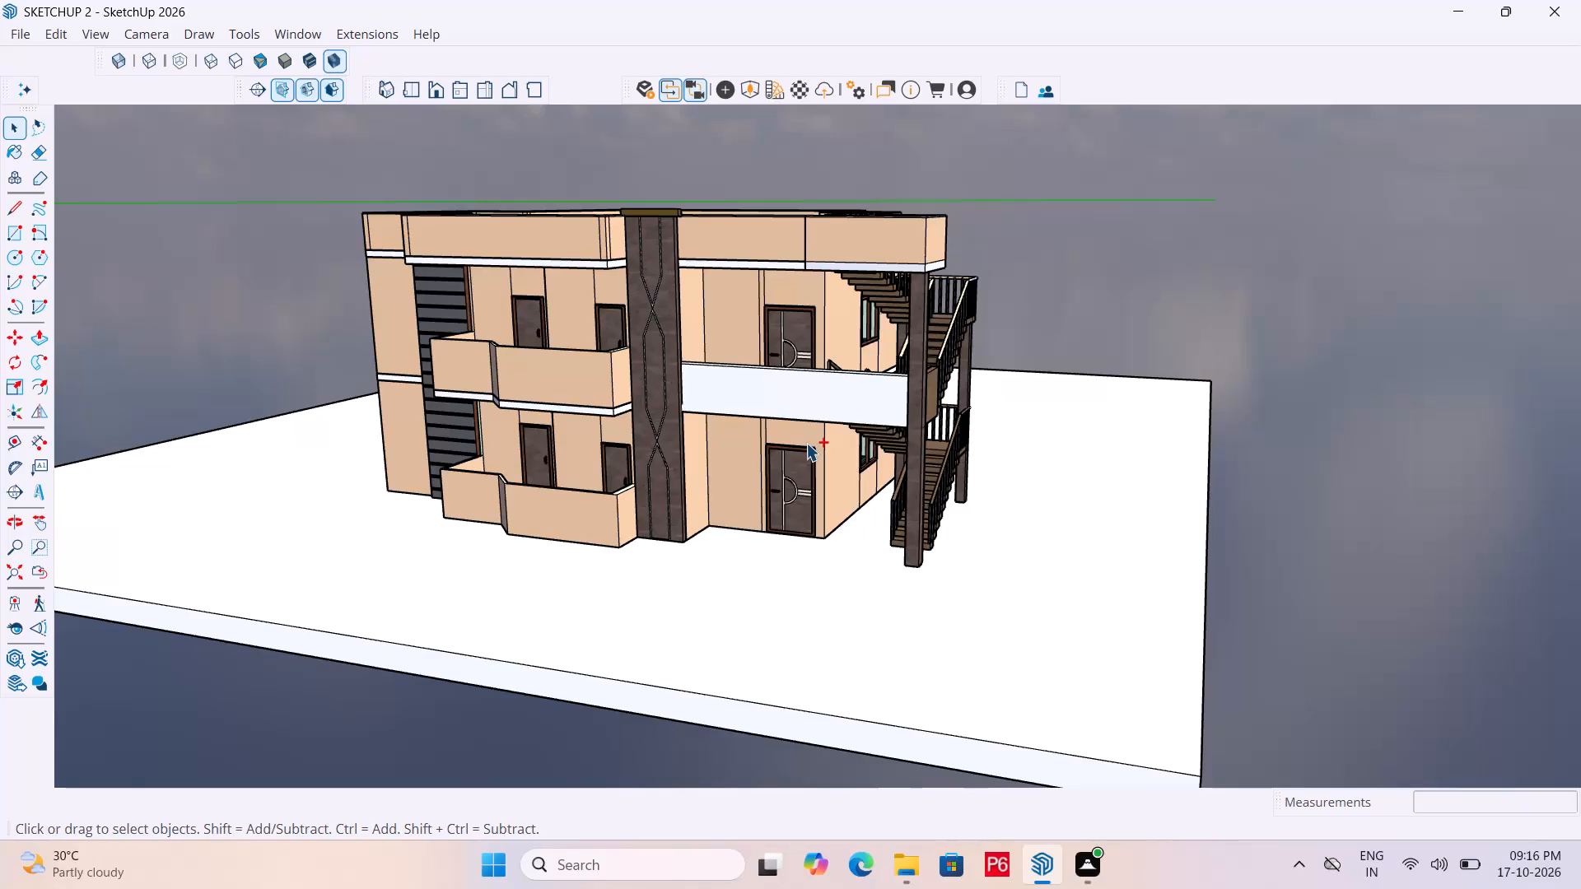
# Save the house model.
pyautogui.hotkey('ctrl', 's')
# Open the white first-floor band group for editing and select its connected geometry from the underside of the staircase-side parapet.
pyautogui.moveTo(860, 390); pyautogui.dragTo(699, 503, button='middle')
pyautogui.scroll(1, 707, 500)
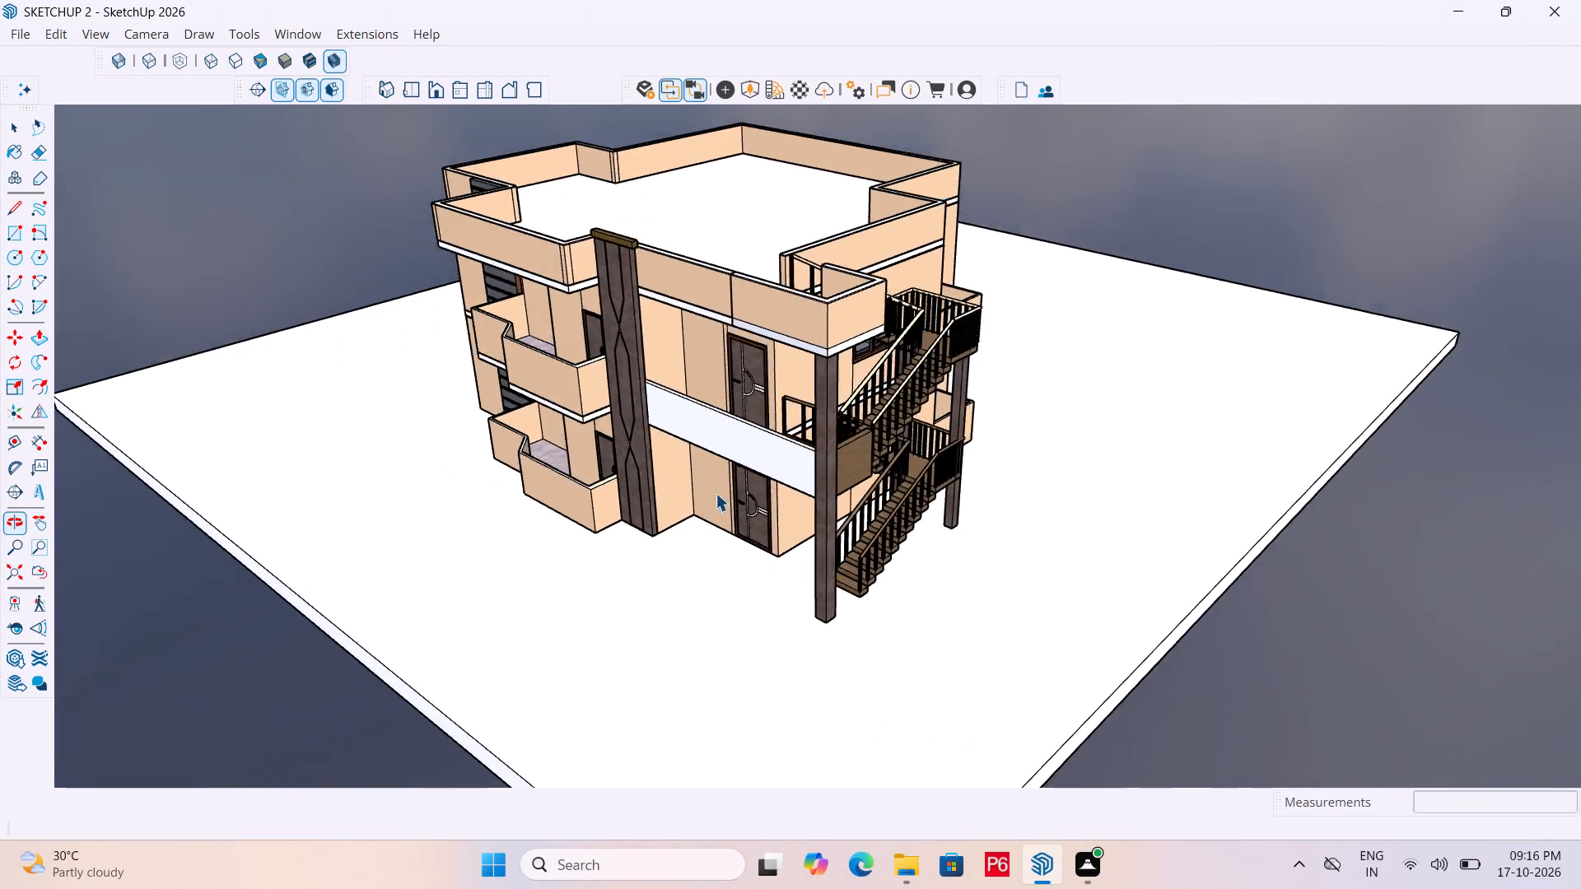
pyautogui.scroll(3, 716, 493)
pyautogui.moveTo(809, 455); pyautogui.dragTo(873, 561, button='middle')
pyautogui.scroll(6, 819, 581)
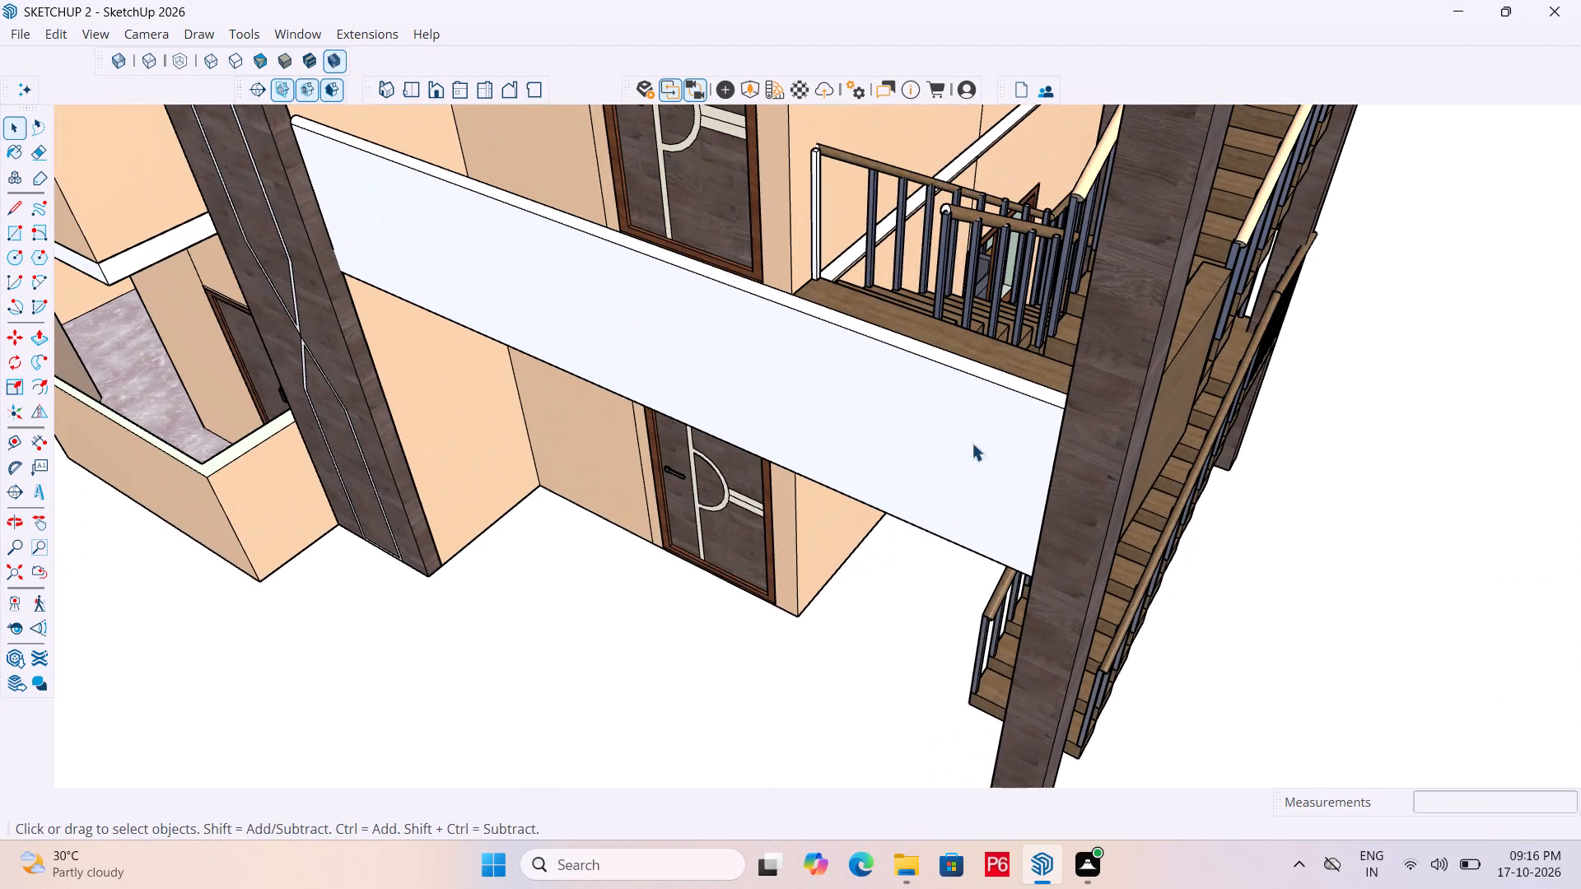
pyautogui.moveTo(949, 412); pyautogui.dragTo(895, 414, button='middle')
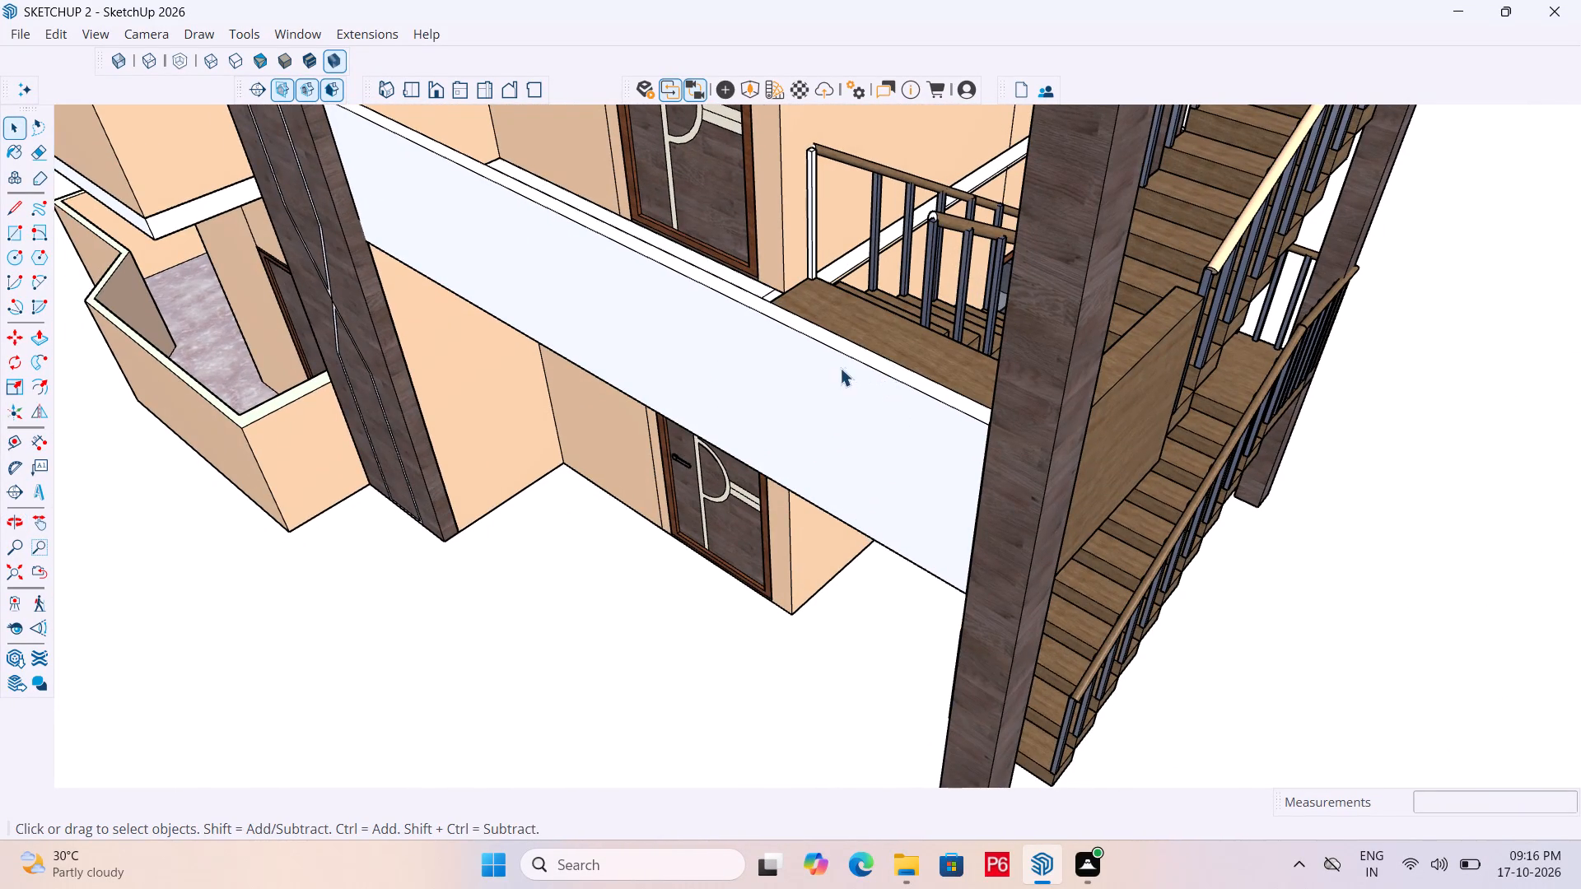
pyautogui.scroll(3, 846, 366)
pyautogui.scroll(-5, 1040, 434)
pyautogui.scroll(10, 384, 137)
pyautogui.click(471, 164)
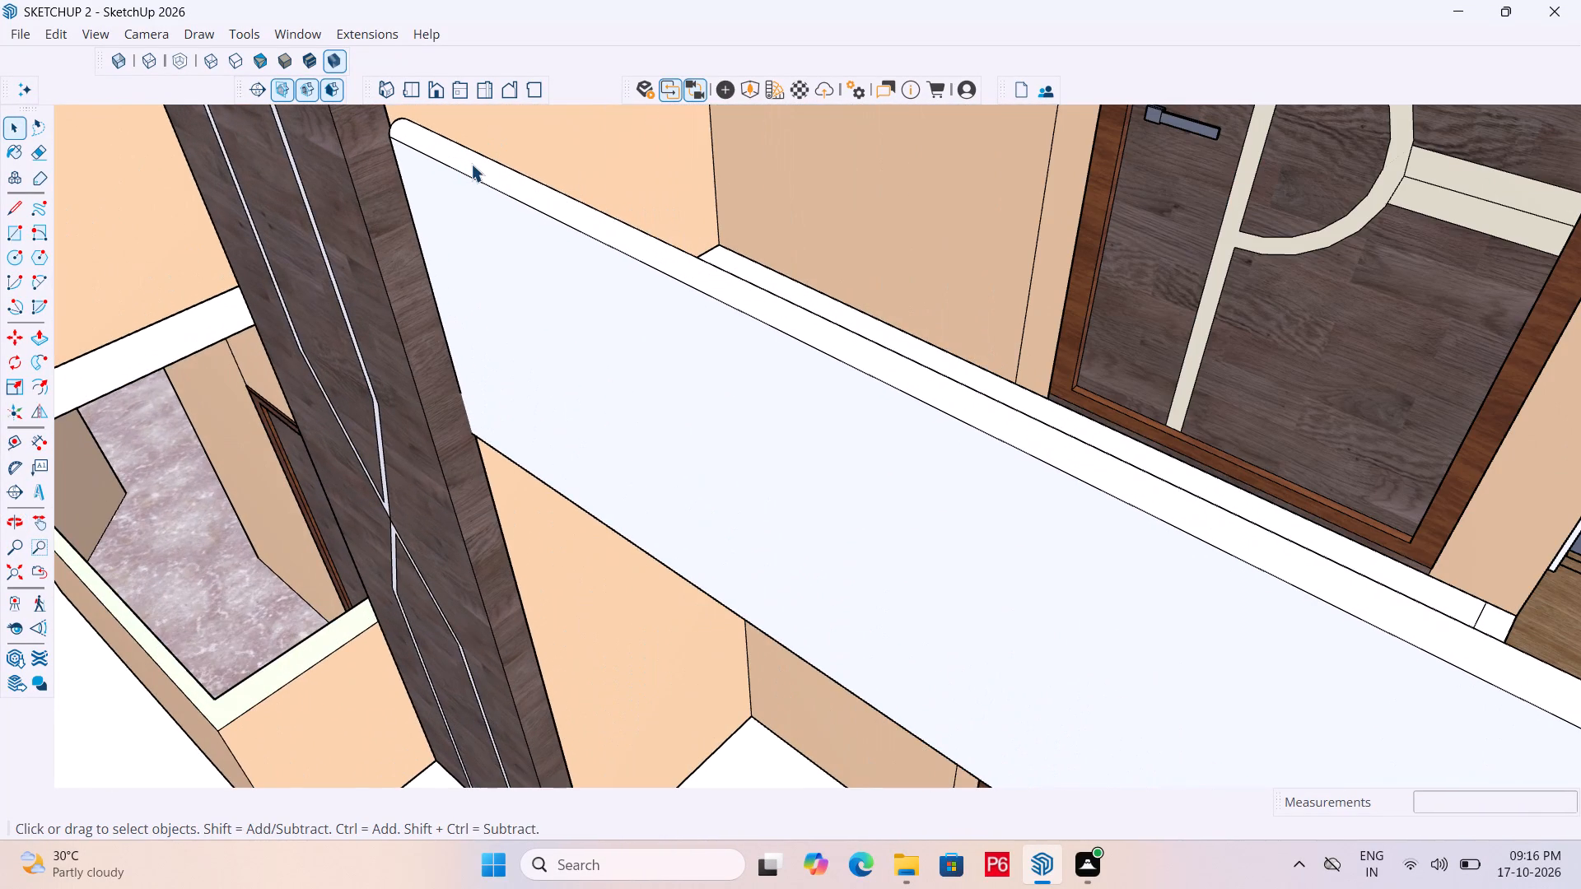
pyautogui.scroll(-7, 480, 156)
pyautogui.moveTo(633, 308); pyautogui.dragTo(598, 128, button='middle')
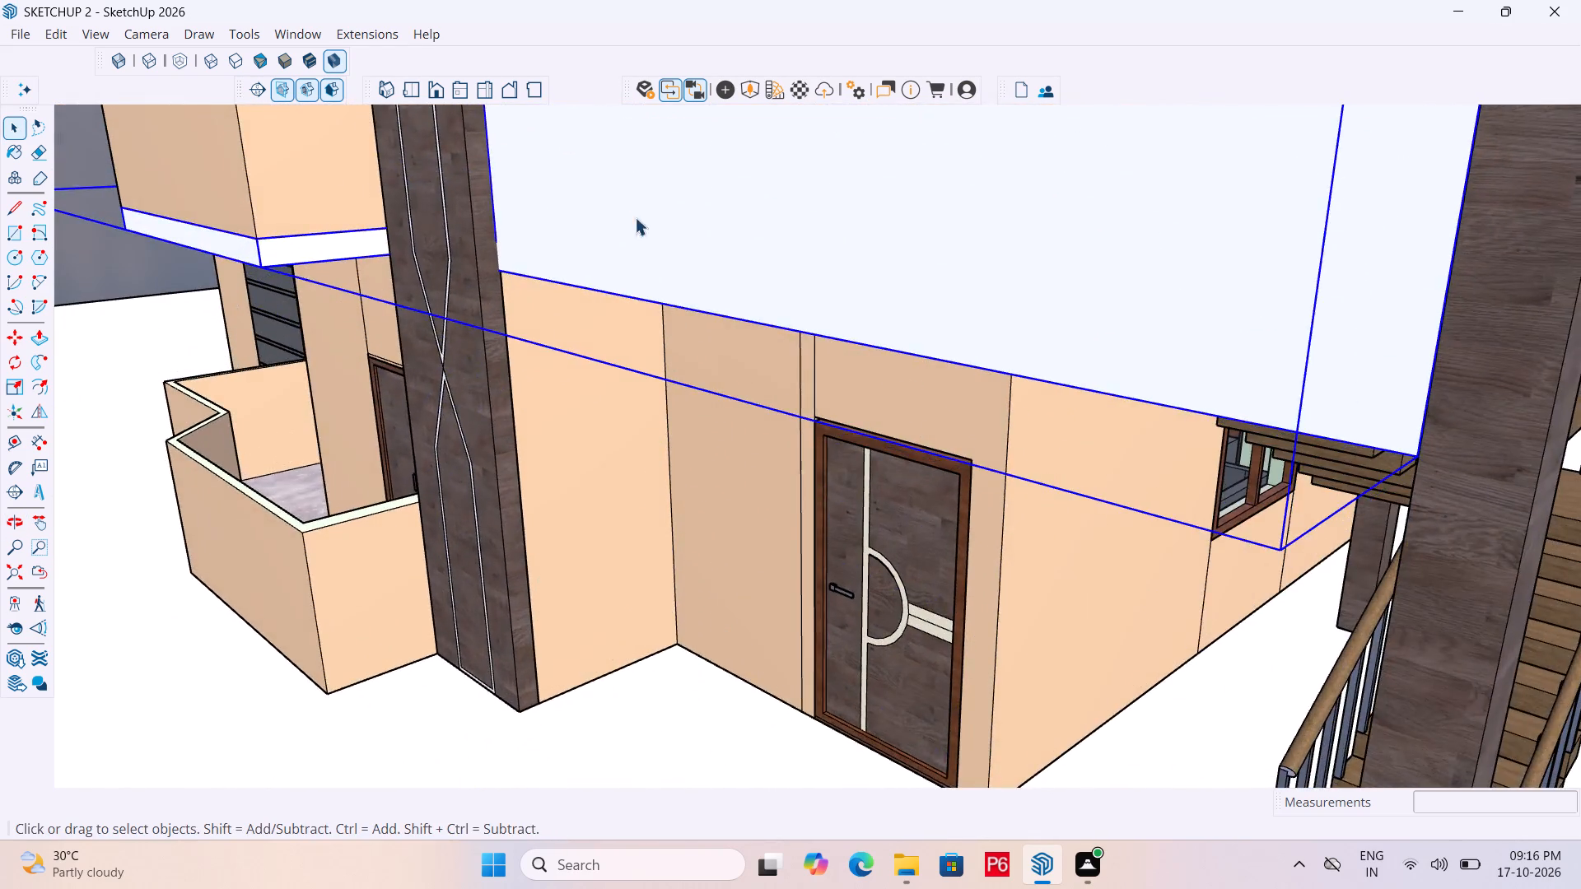
pyautogui.scroll(-5, 669, 361)
pyautogui.moveTo(731, 403); pyautogui.dragTo(757, 283, button='middle')
pyautogui.scroll(5, 851, 220)
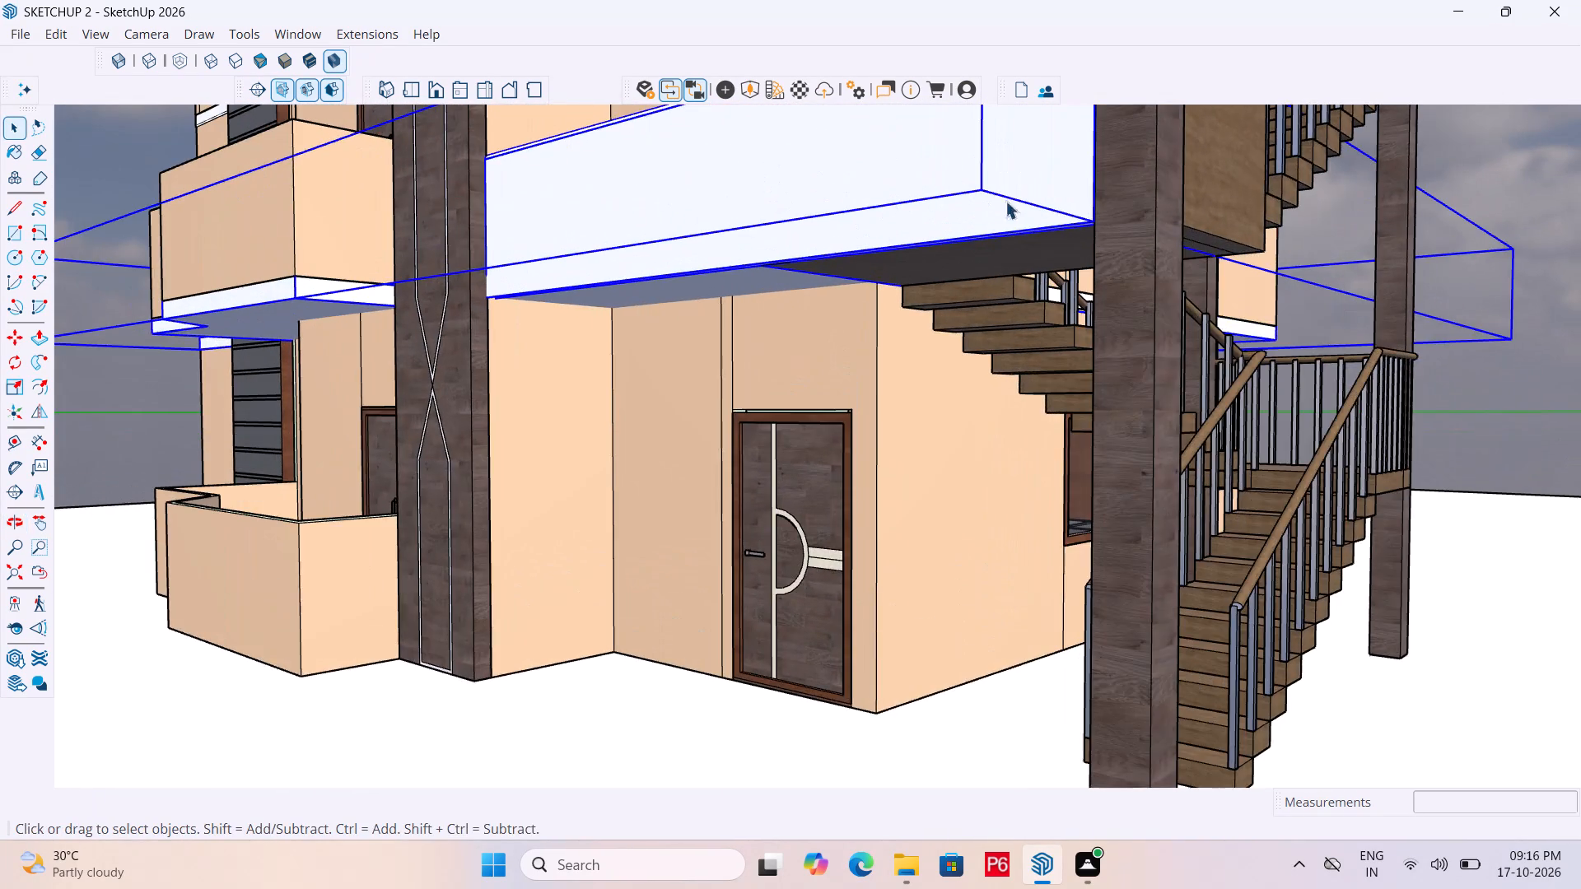
pyautogui.moveTo(1080, 227); pyautogui.dragTo(911, 206, button='middle')
pyautogui.press('space')
pyautogui.scroll(1, 914, 202)
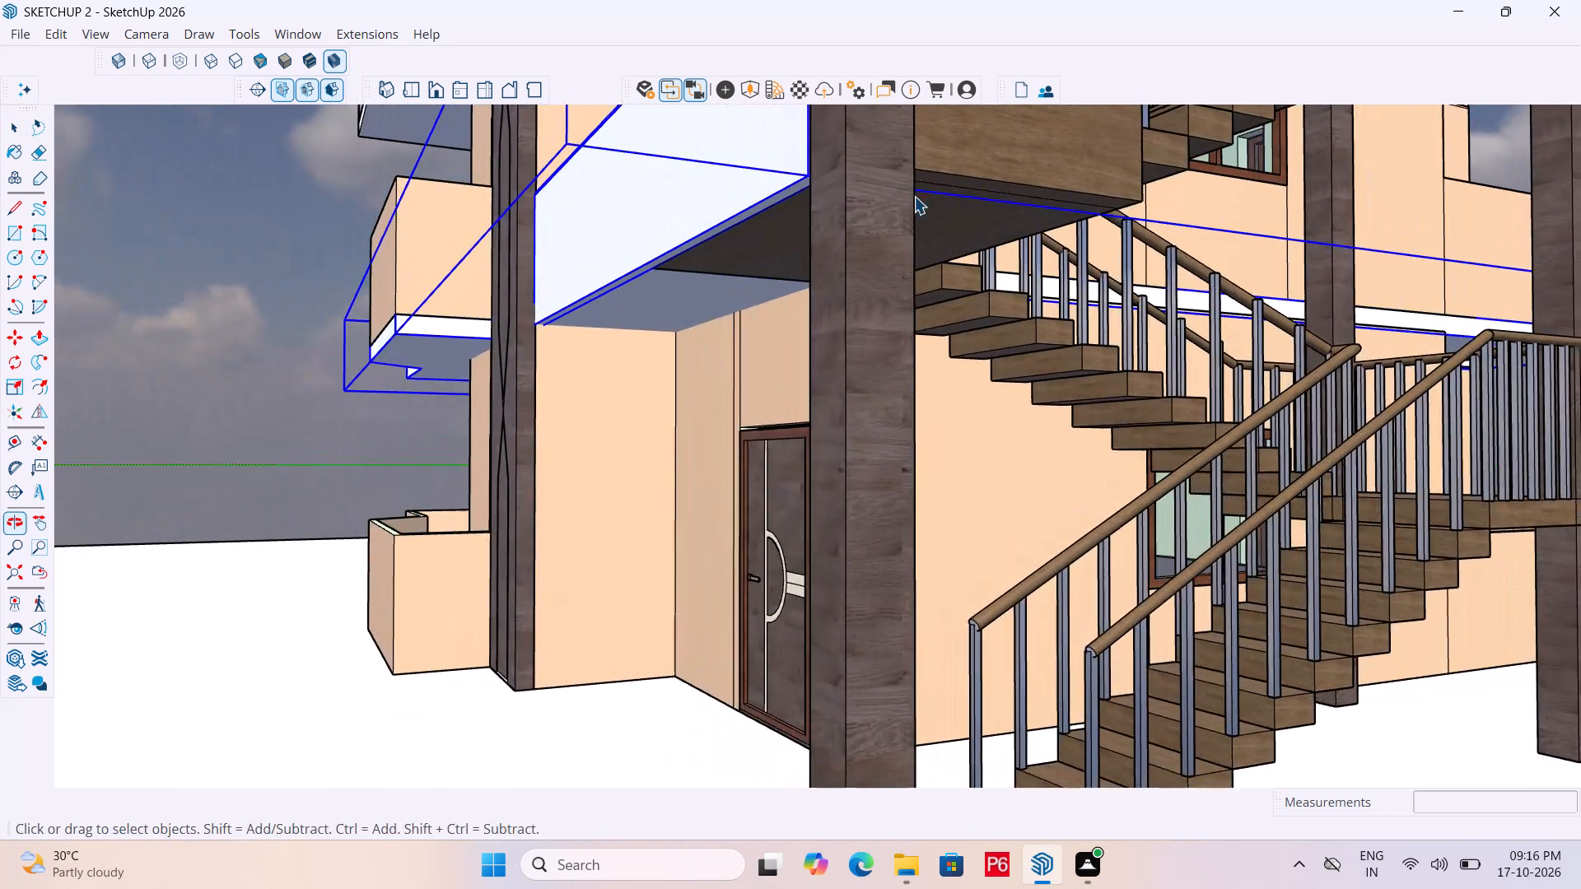
pyautogui.scroll(1, 914, 196)
pyautogui.scroll(6, 773, 189)
pyautogui.middleClick(773, 189)
pyautogui.click(777, 185)
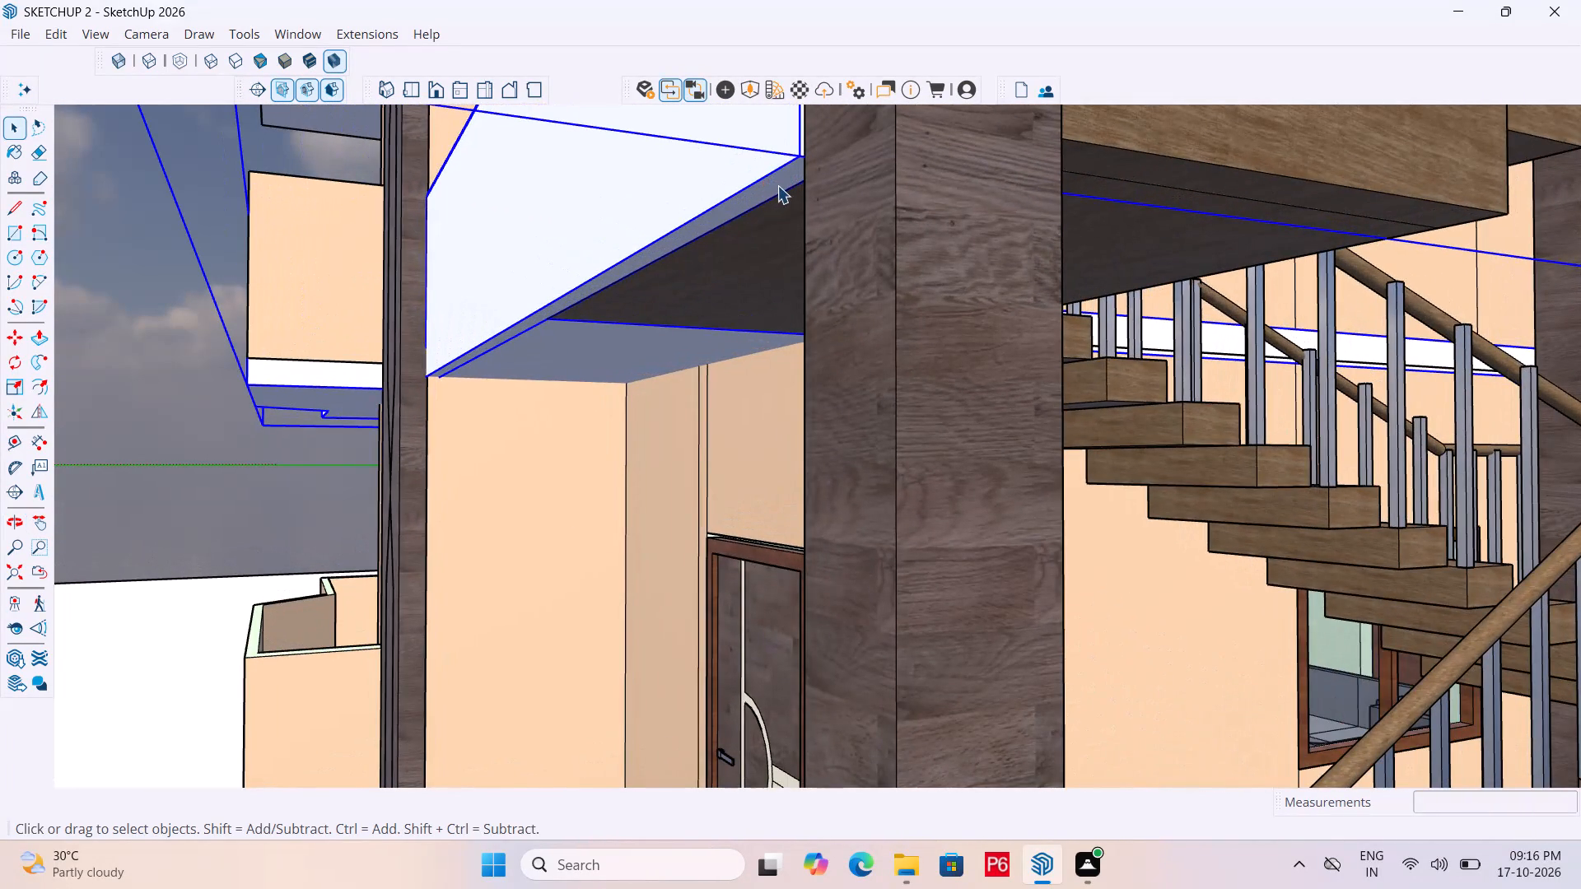
pyautogui.tripleClick(781, 181)
pyautogui.click(758, 186)
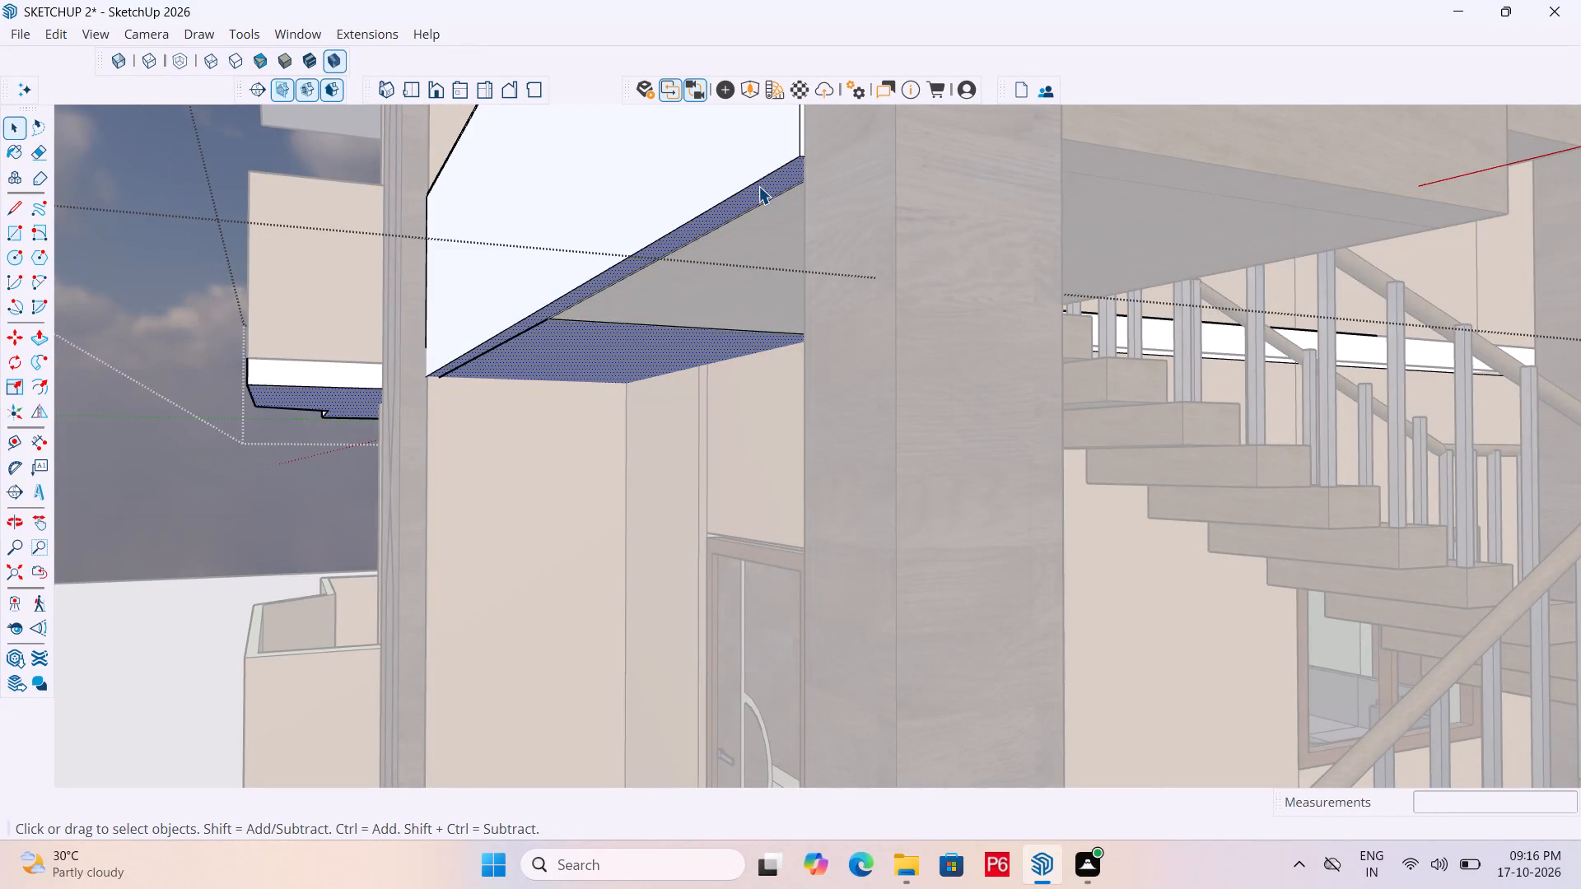
pyautogui.click(762, 190)
pyautogui.moveTo(759, 201); pyautogui.dragTo(765, 165, button='middle')
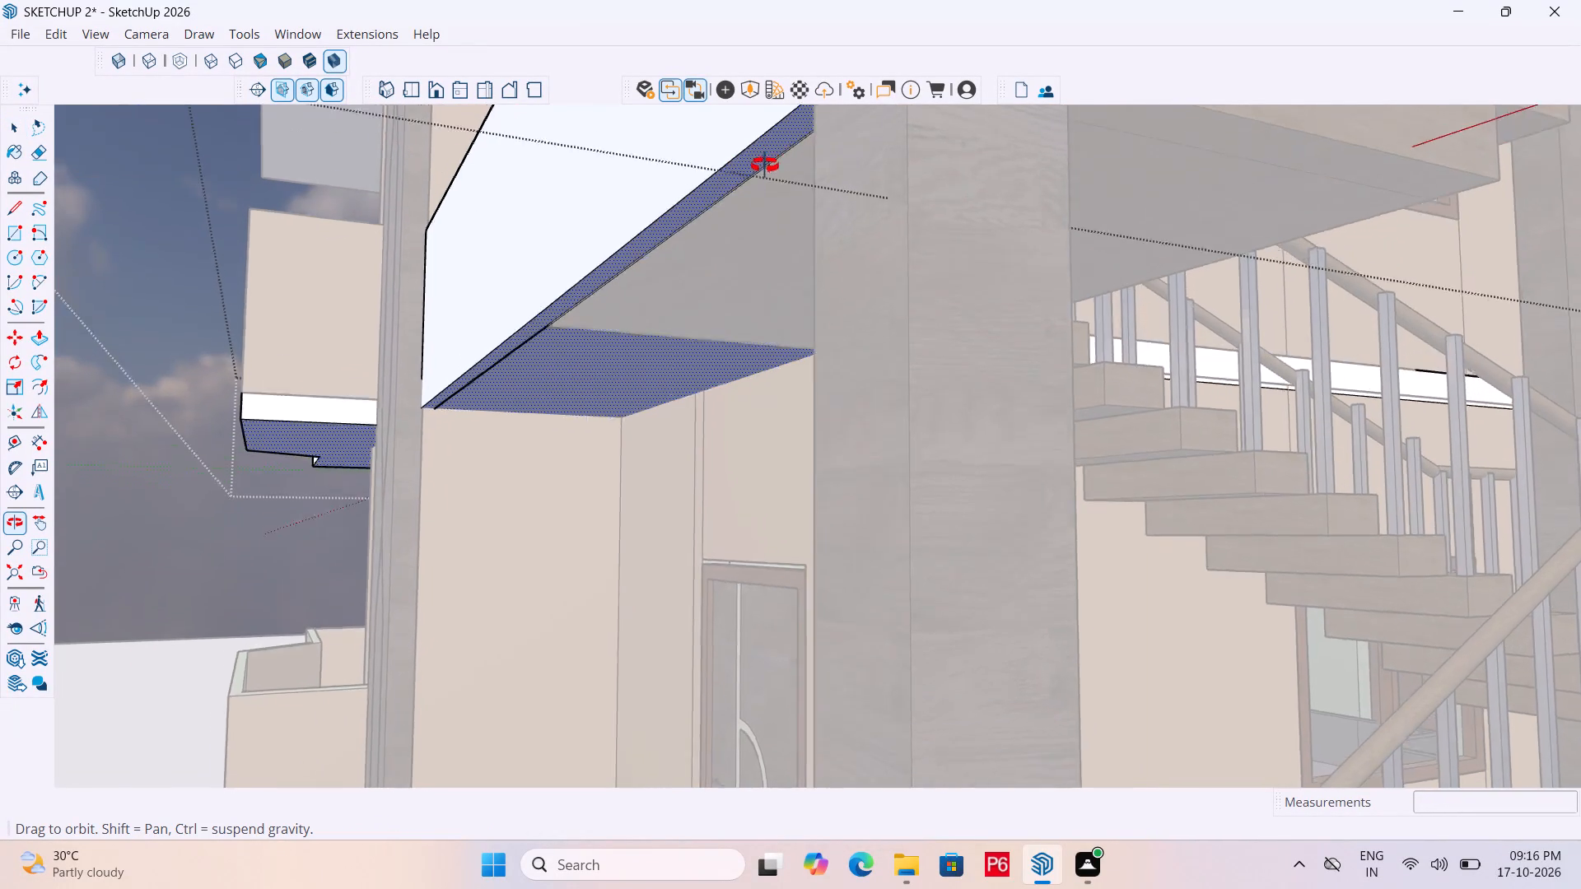
pyautogui.moveTo(765, 165); pyautogui.dragTo(781, 117, button='middle')
pyautogui.scroll(5, 781, 117)
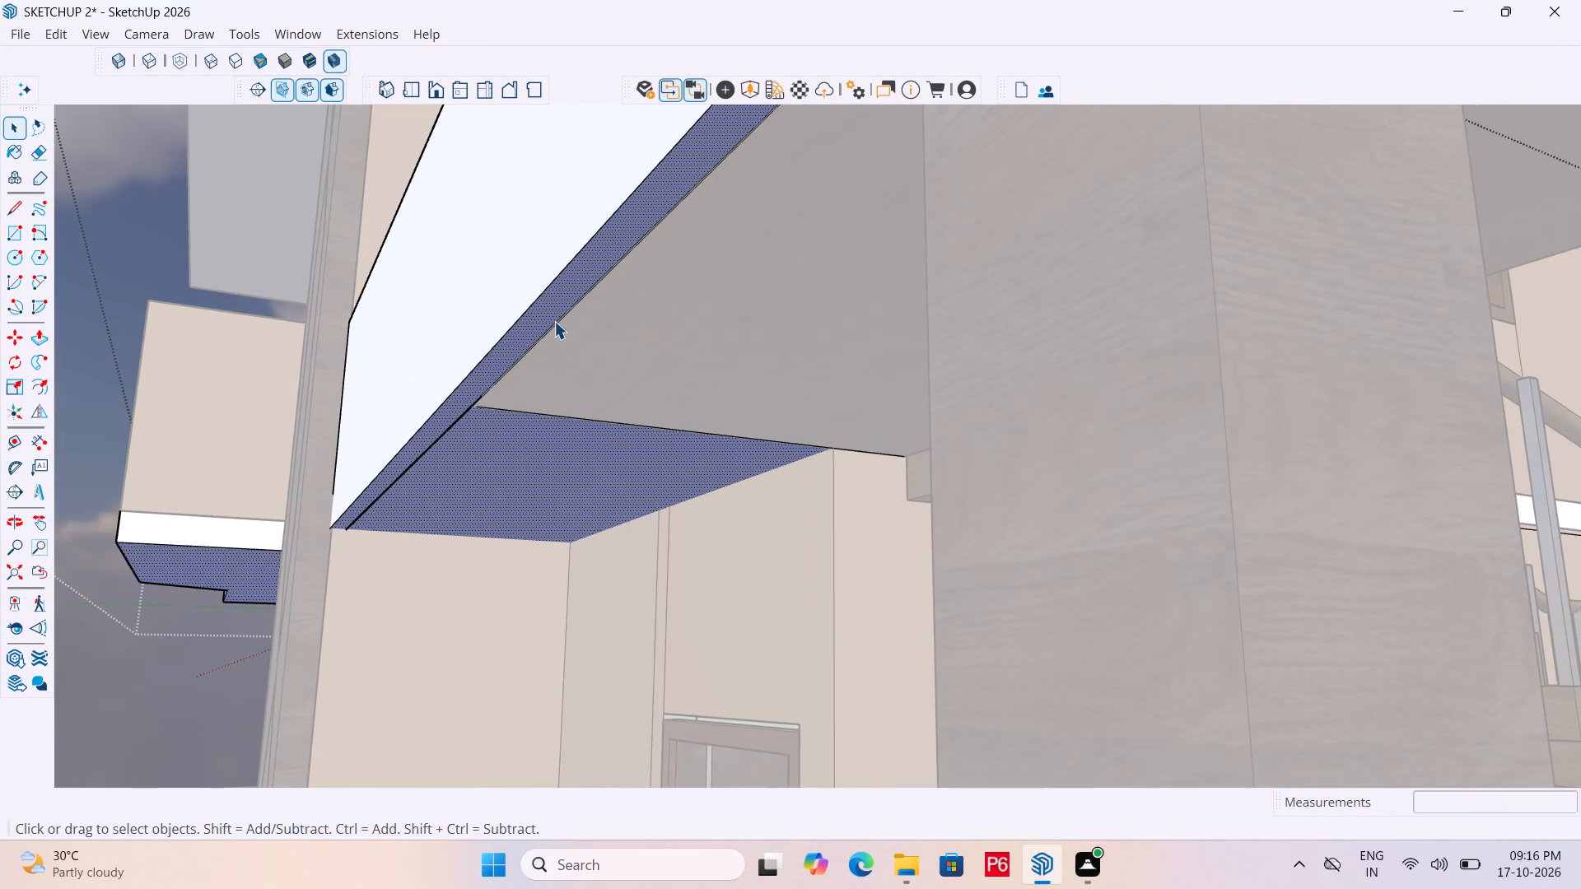
pyautogui.click(564, 306)
pyautogui.click(519, 467)
pyautogui.scroll(14, 480, 387)
pyautogui.tripleClick(462, 244)
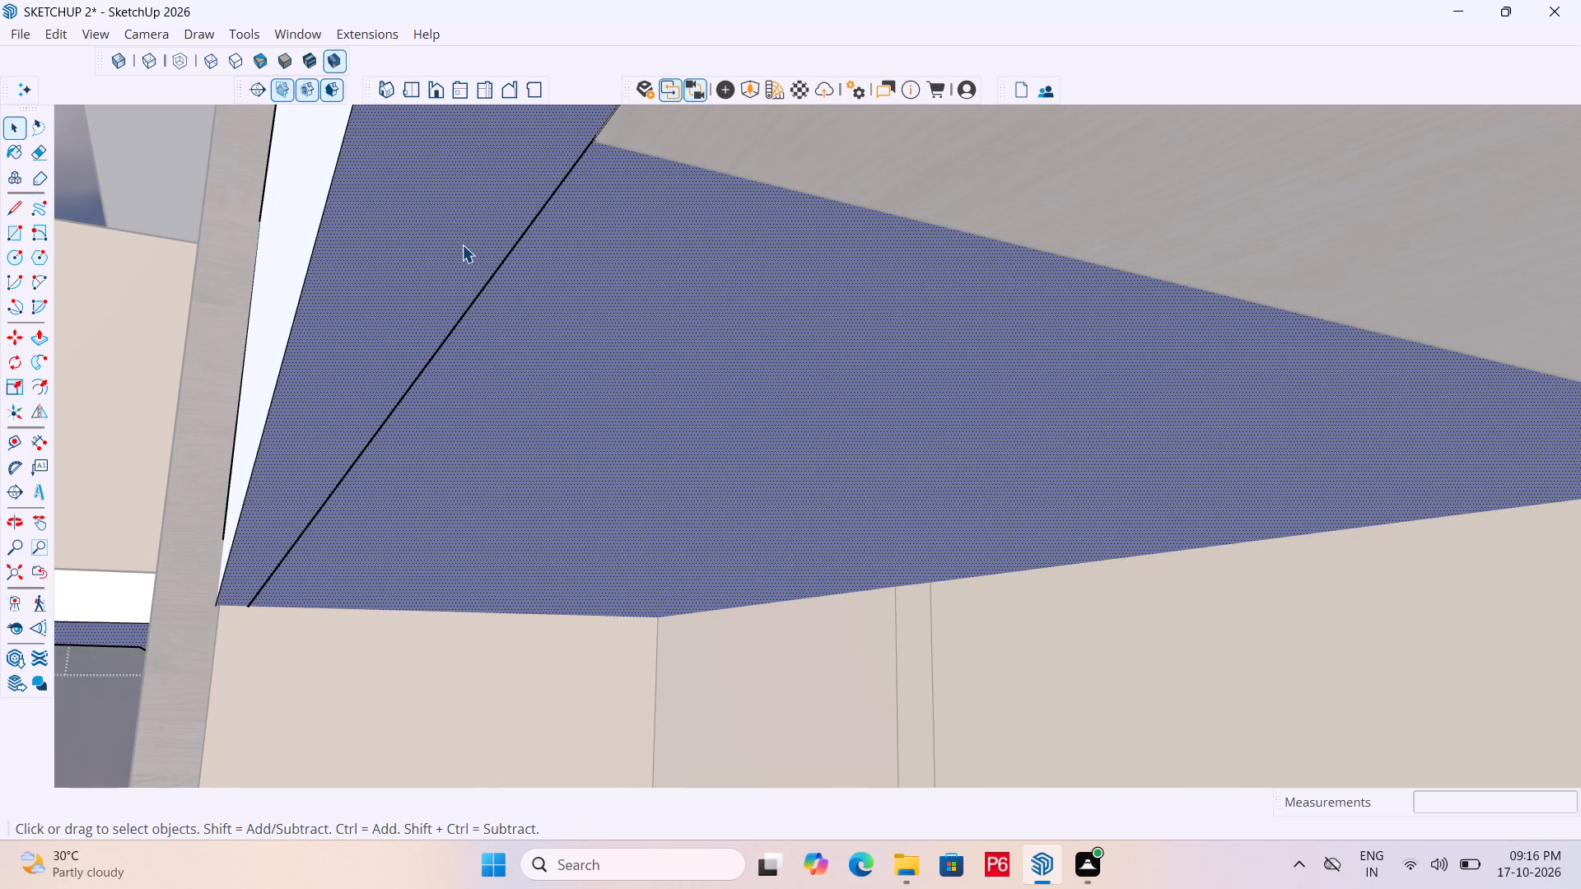
pyautogui.doubleClick(462, 244)
pyautogui.click(449, 248)
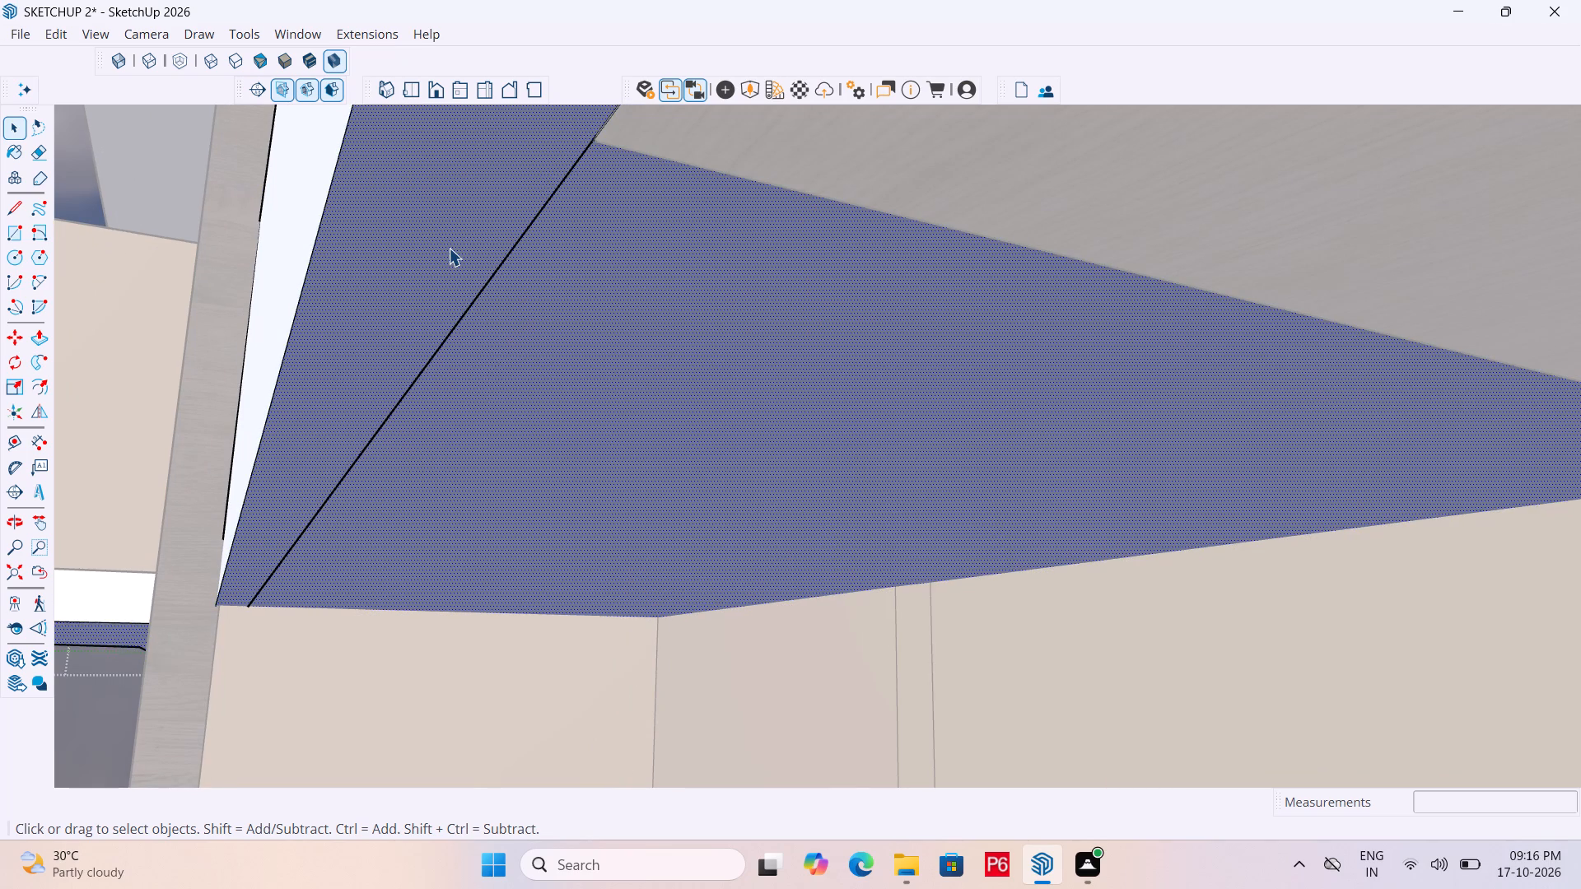
pyautogui.doubleClick(449, 248)
pyautogui.tripleClick(449, 248)
pyautogui.doubleClick(449, 248)
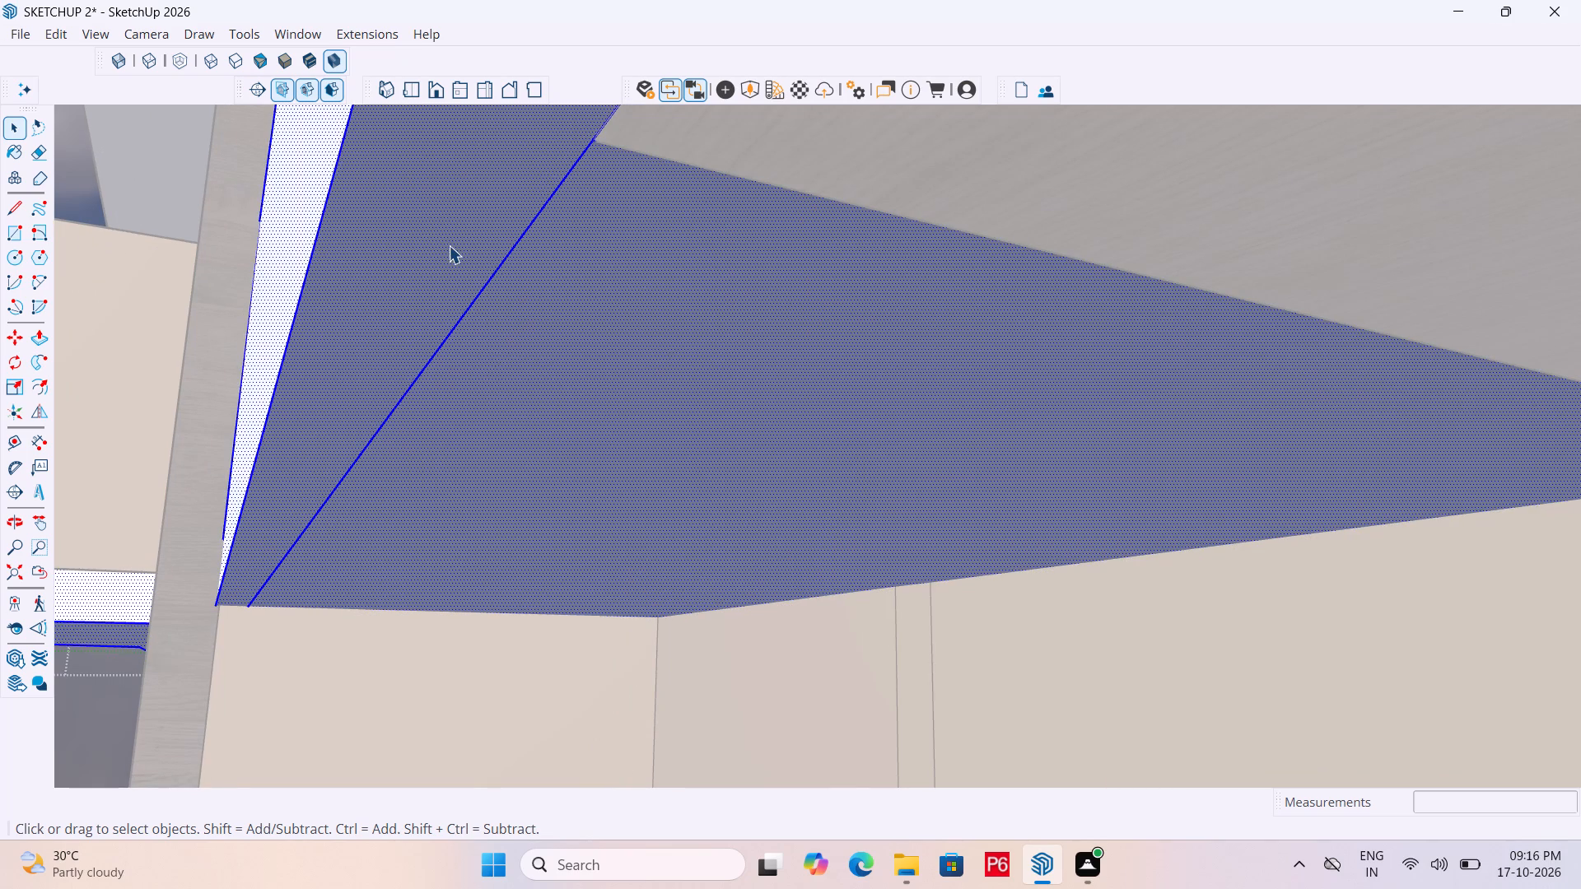
# Draw a rectangle about 17' 2 5/8" by 3" along the underside of the staircase-side parapet, from the patterned column to the stair column.
pyautogui.scroll(-7, 491, 265)
pyautogui.scroll(-14, 538, 325)
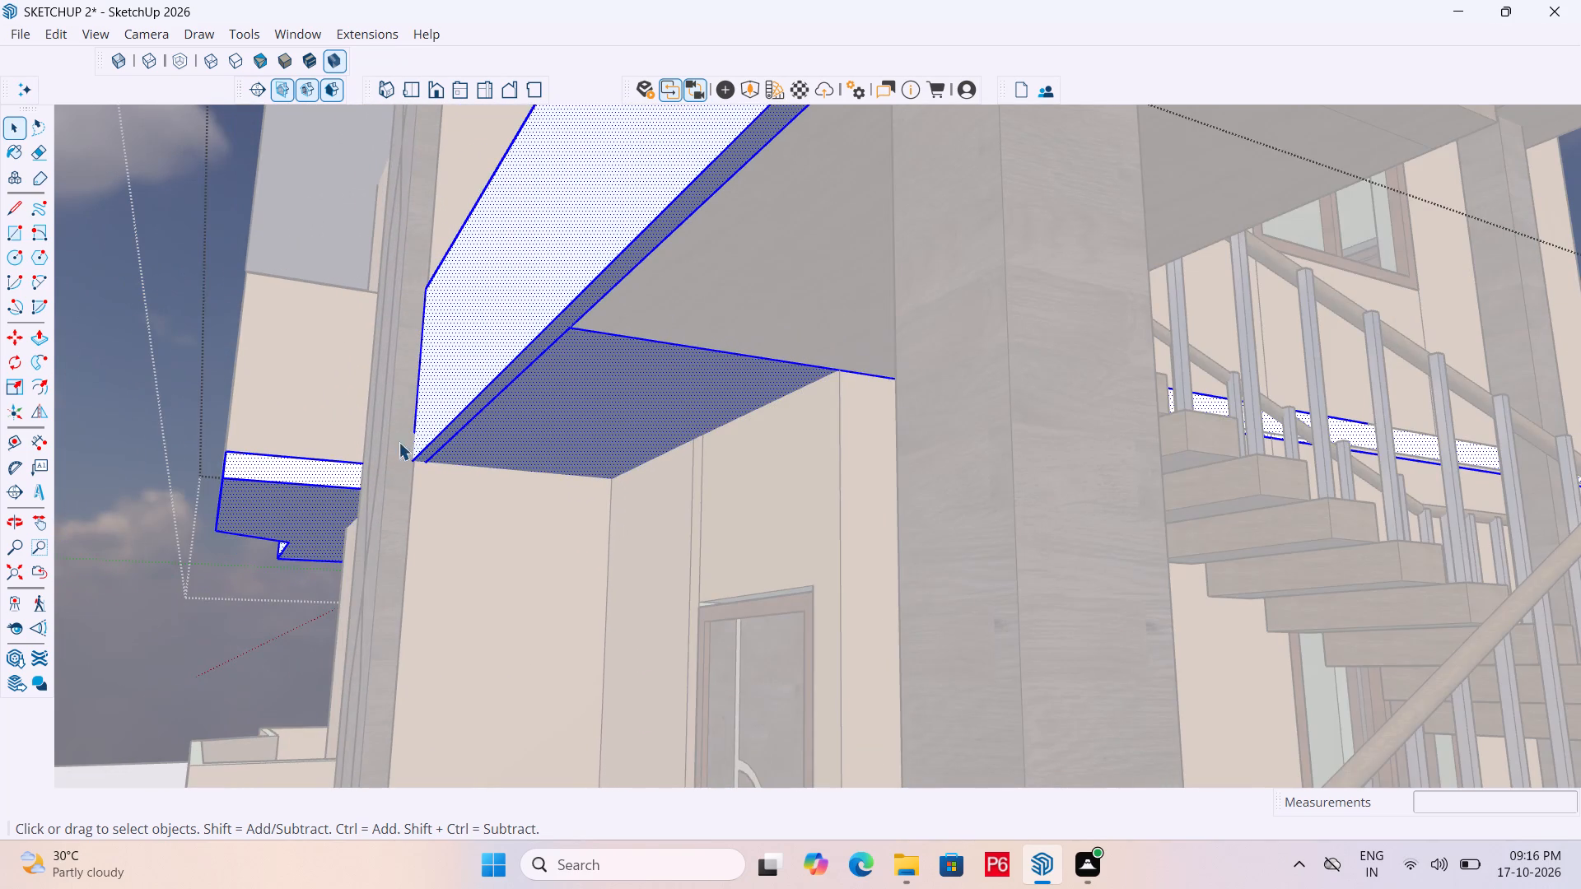
pyautogui.scroll(12, 453, 474)
pyautogui.press('l')
pyautogui.press('space')
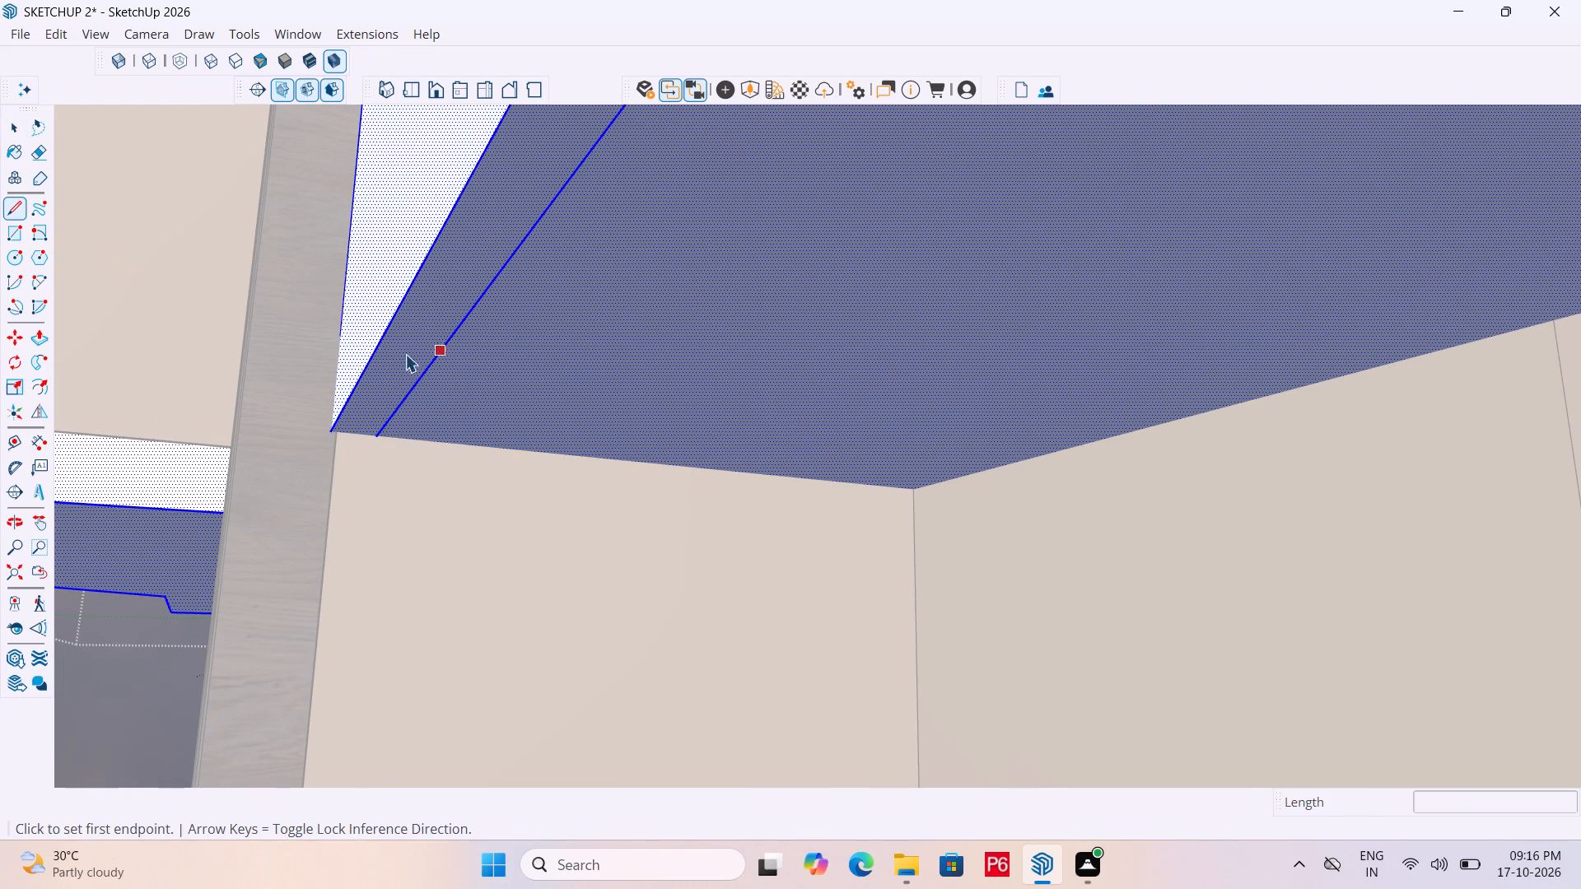
pyautogui.press('l')
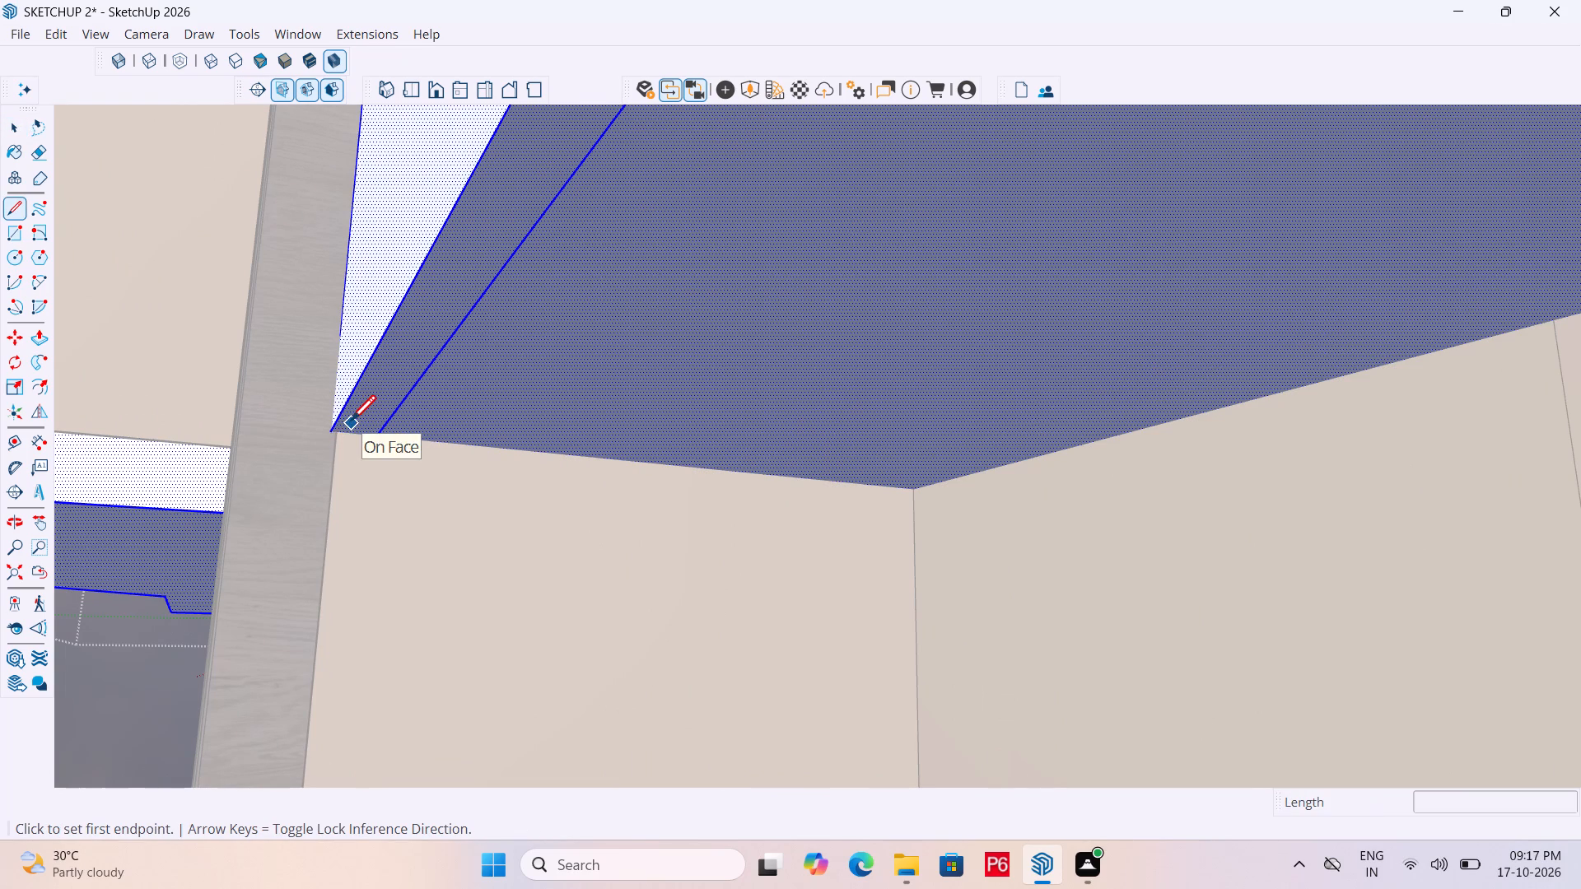
pyautogui.press('r')
pyautogui.scroll(5, 331, 433)
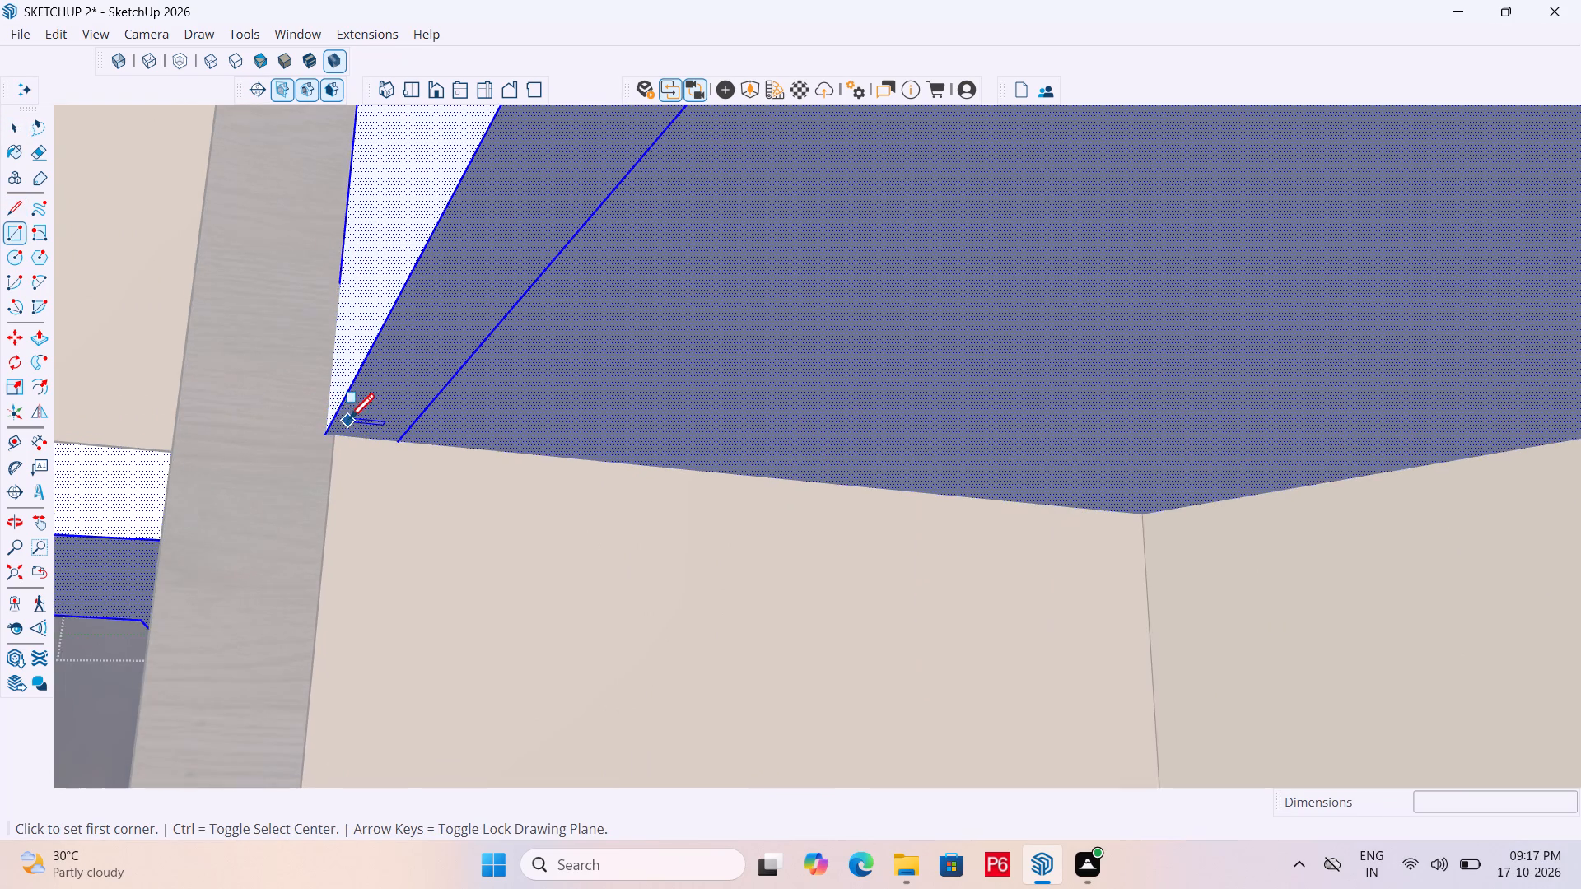
pyautogui.scroll(19, 349, 421)
pyautogui.middleClick(313, 449)
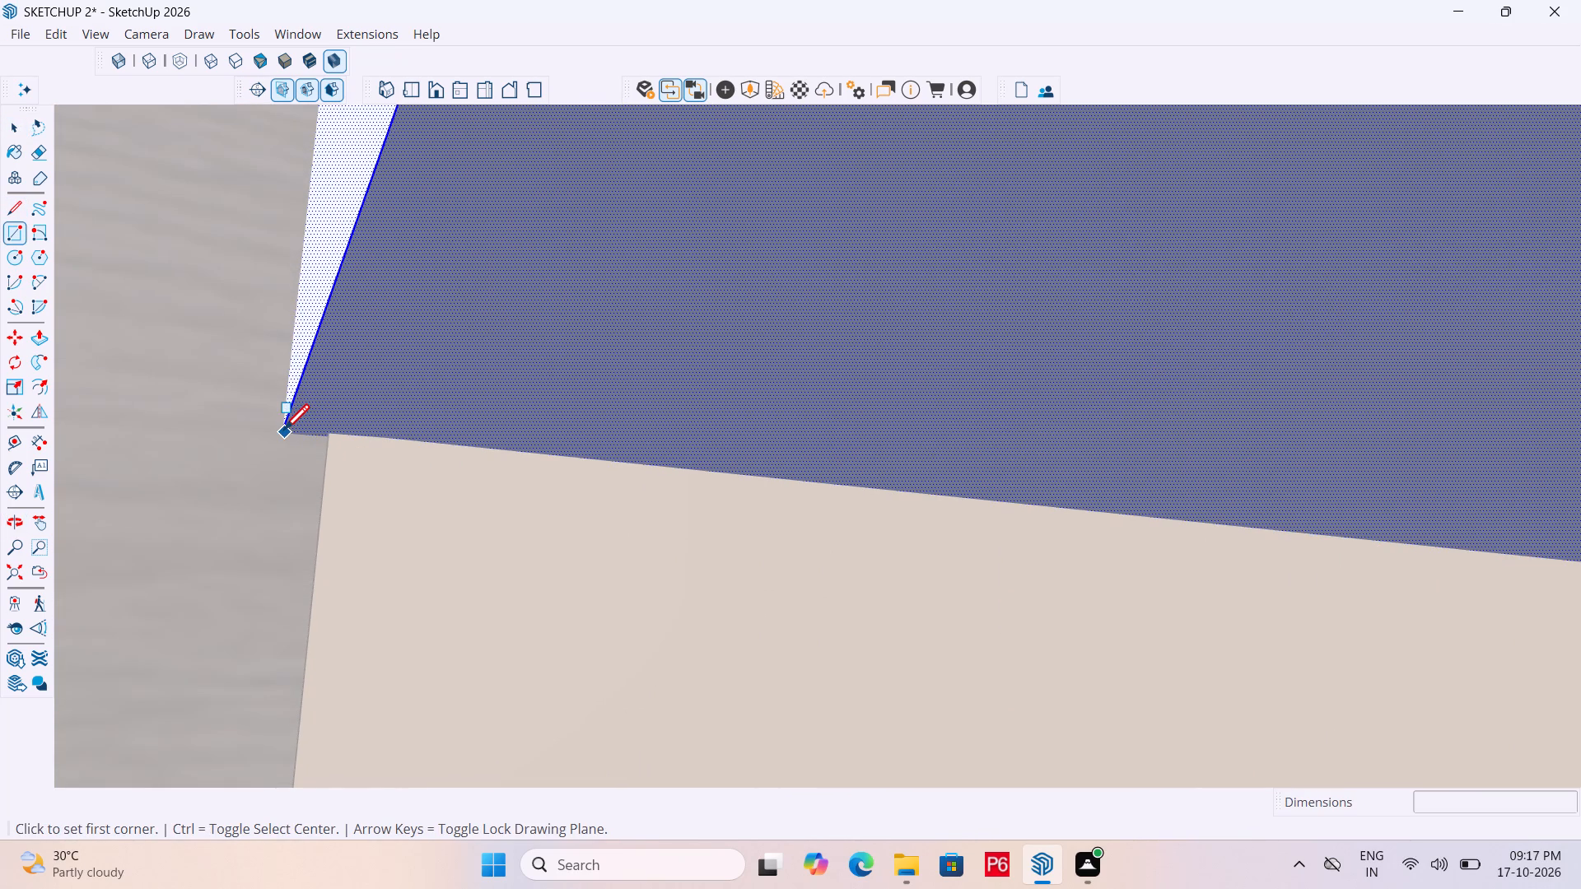
pyautogui.click(287, 426)
pyautogui.scroll(-4, 472, 335)
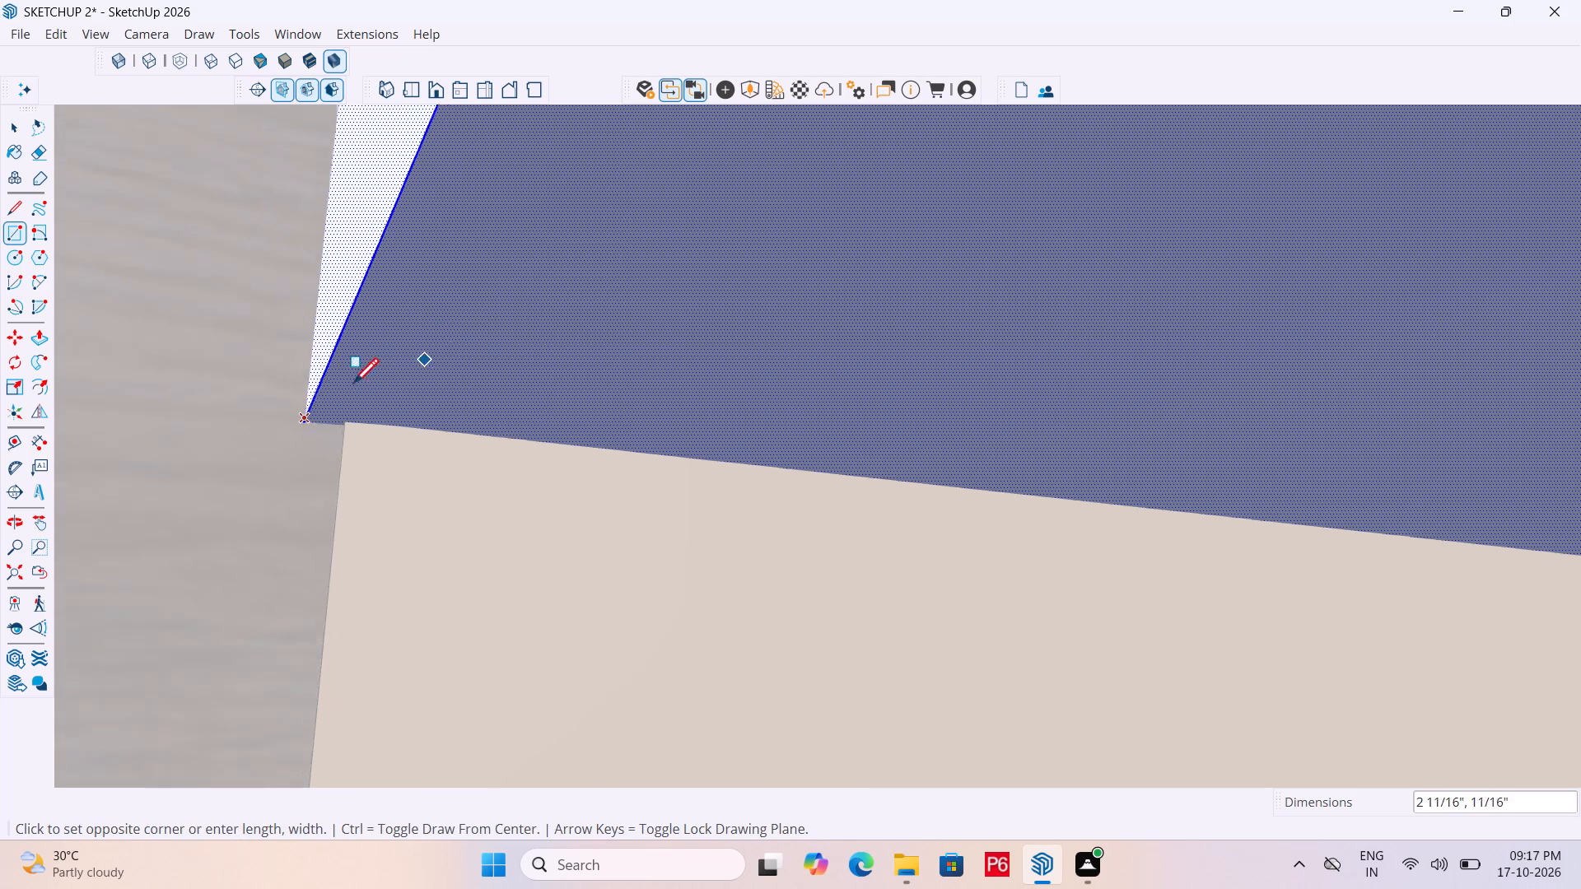
pyautogui.scroll(-3, 353, 386)
pyautogui.scroll(-7, 275, 398)
pyautogui.scroll(-8, 299, 474)
pyautogui.scroll(-8, 302, 605)
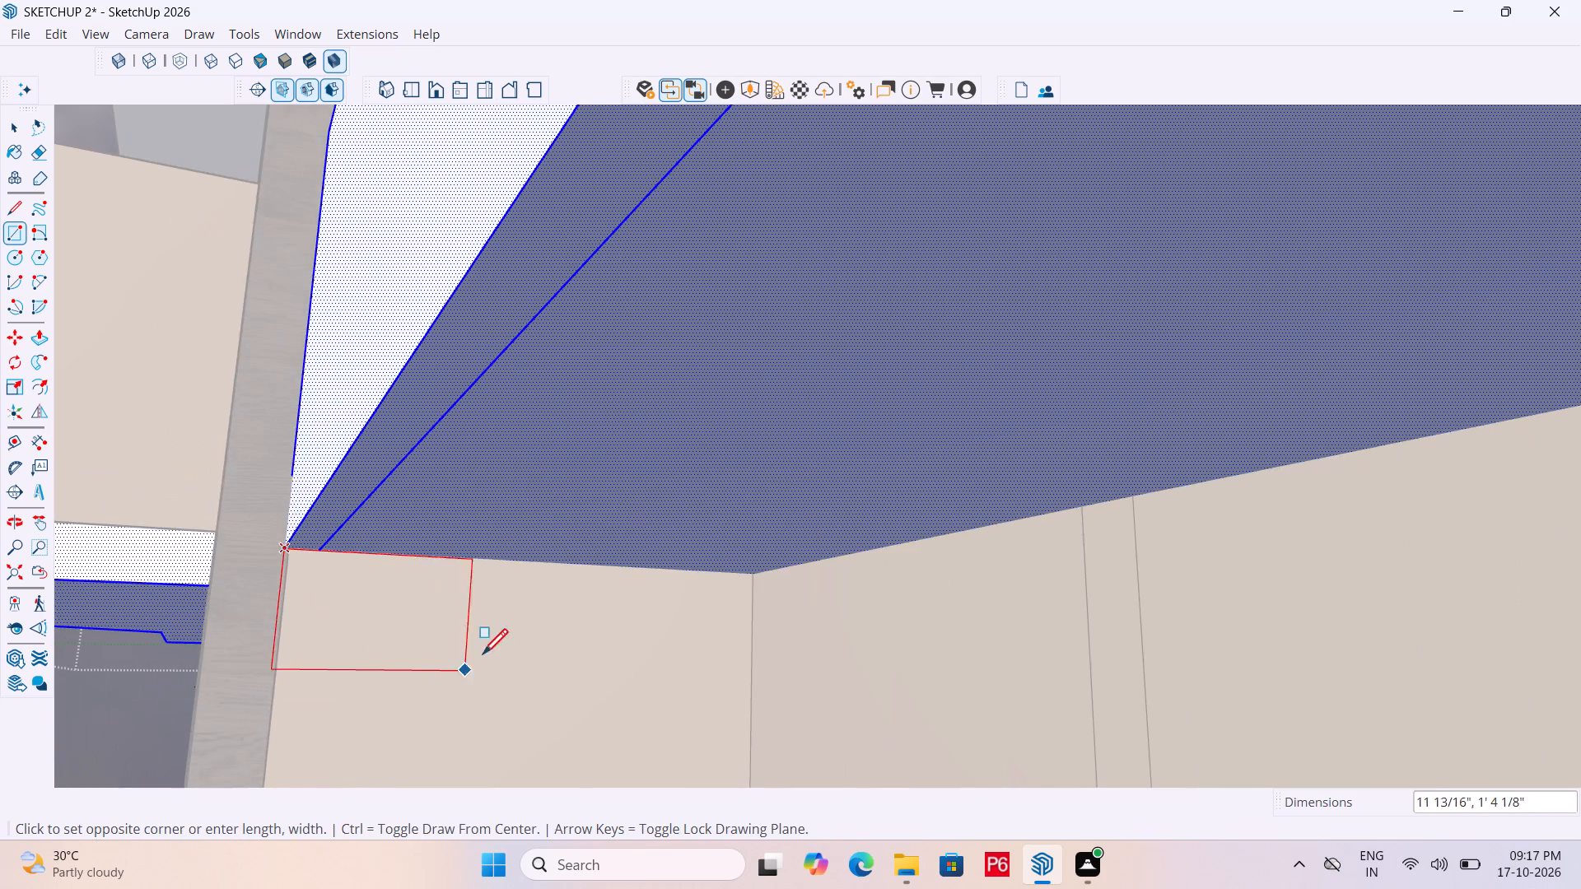
pyautogui.scroll(-8, 513, 653)
pyautogui.moveTo(953, 472); pyautogui.dragTo(1059, 424, button='middle')
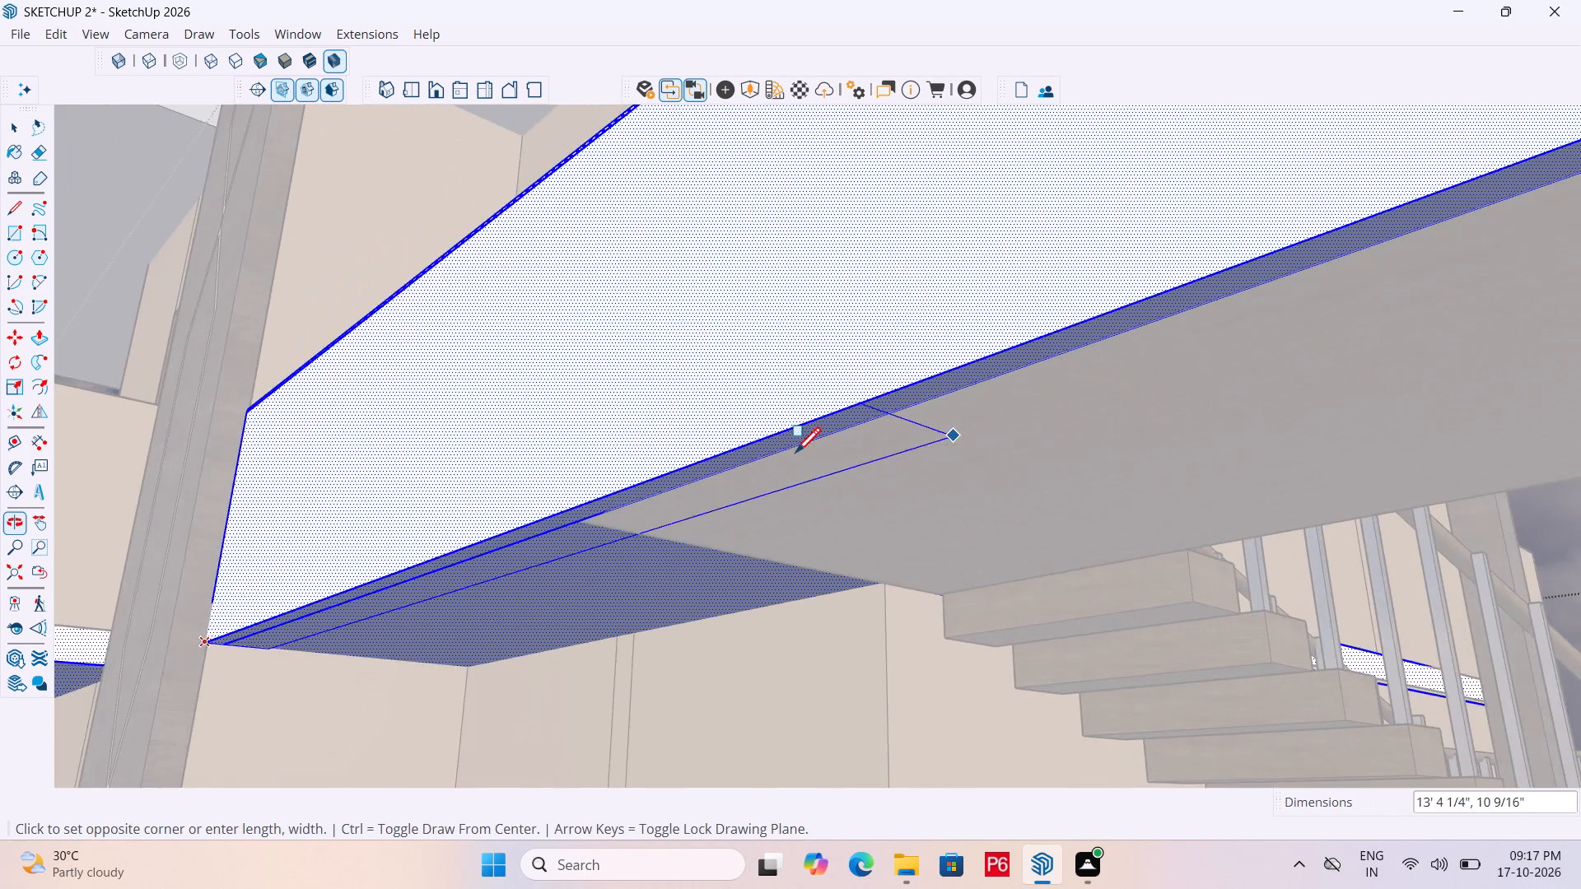
pyautogui.scroll(-7, 427, 511)
pyautogui.moveTo(737, 508); pyautogui.dragTo(973, 449, button='middle')
pyautogui.moveTo(1067, 372); pyautogui.dragTo(1153, 361, button='middle')
pyautogui.scroll(5, 1069, 371)
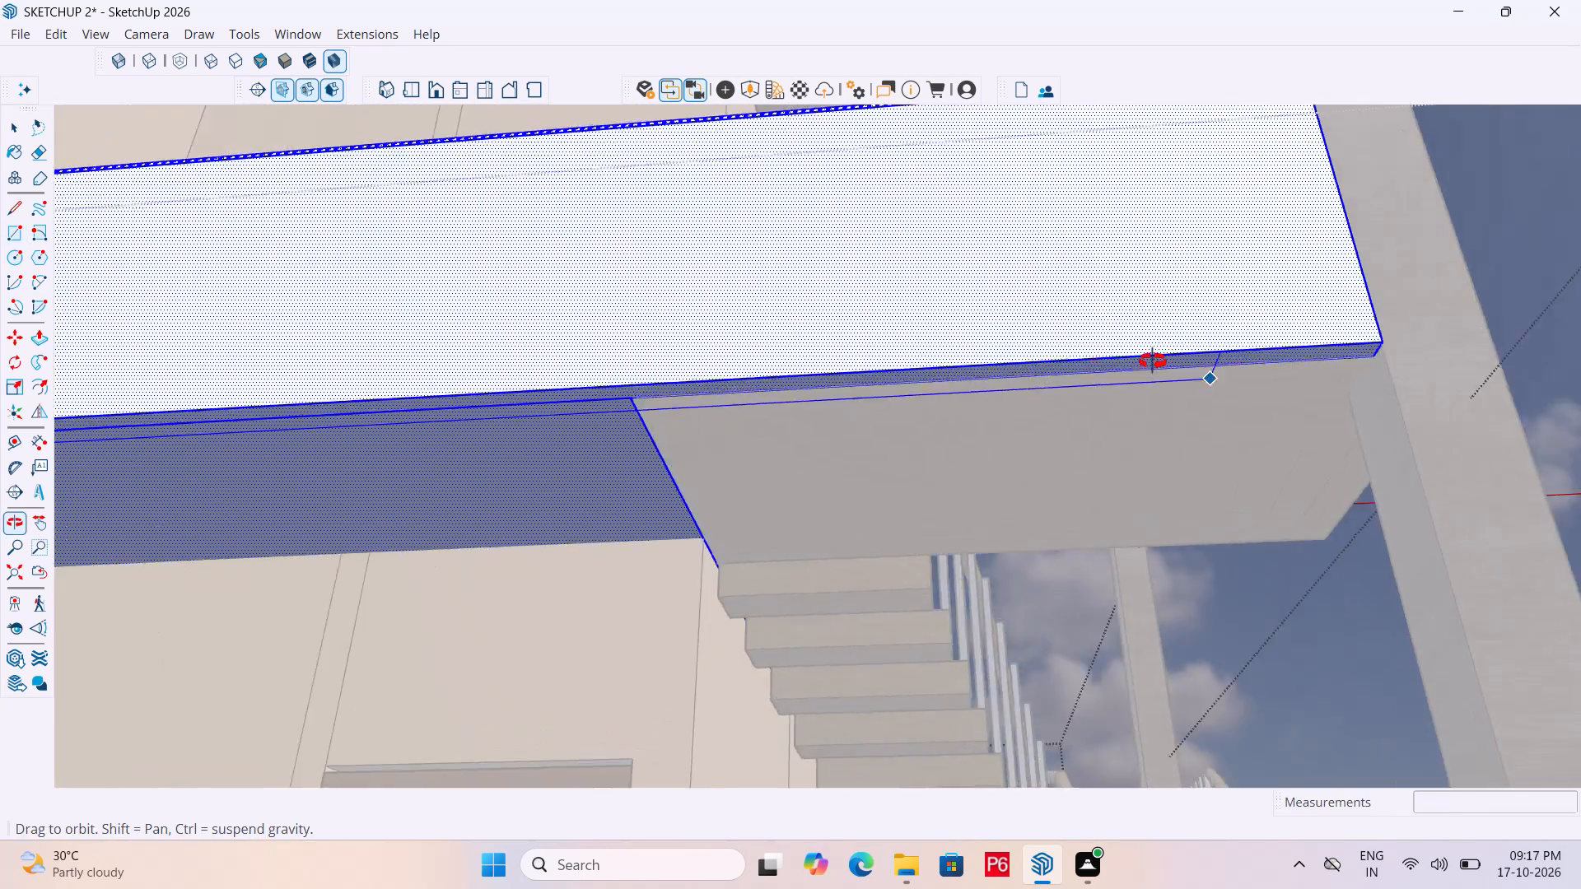
pyautogui.moveTo(1153, 361); pyautogui.dragTo(1197, 358, button='middle')
pyautogui.scroll(19, 1153, 361)
pyautogui.middleClick(1457, 373)
pyautogui.moveTo(1513, 432); pyautogui.dragTo(1523, 432, button='middle')
pyautogui.middleClick(1551, 412)
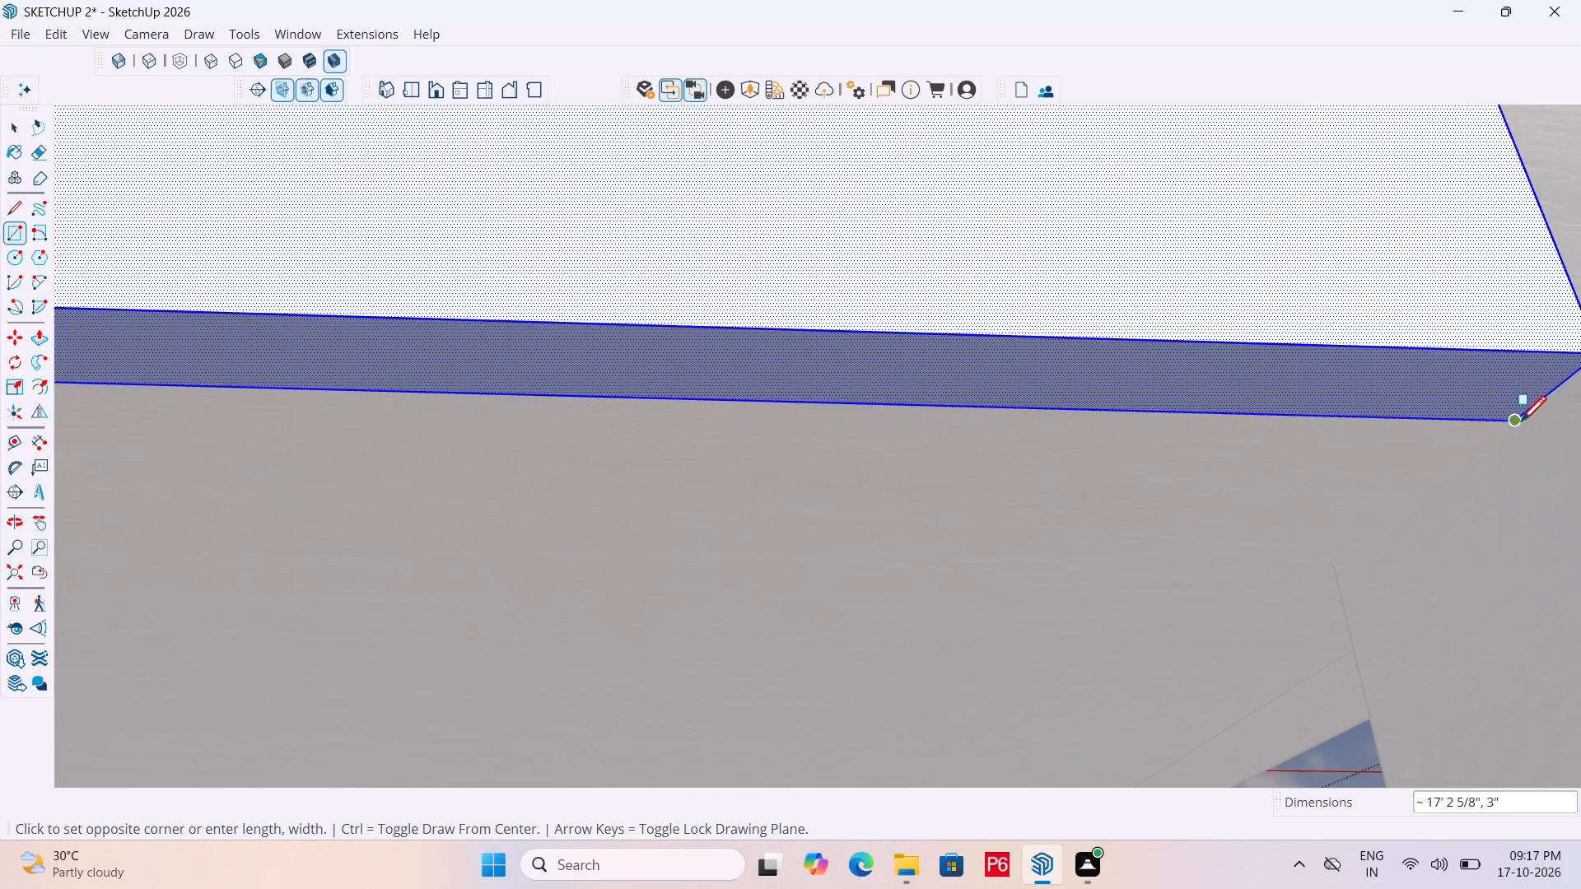
pyautogui.click(1521, 424)
# Push/Pull the narrow 3" underside strip slightly downward below the parapet and exit the band group.
pyautogui.scroll(-8, 875, 451)
pyautogui.scroll(-8, 947, 486)
pyautogui.moveTo(997, 521); pyautogui.dragTo(954, 525, button='middle')
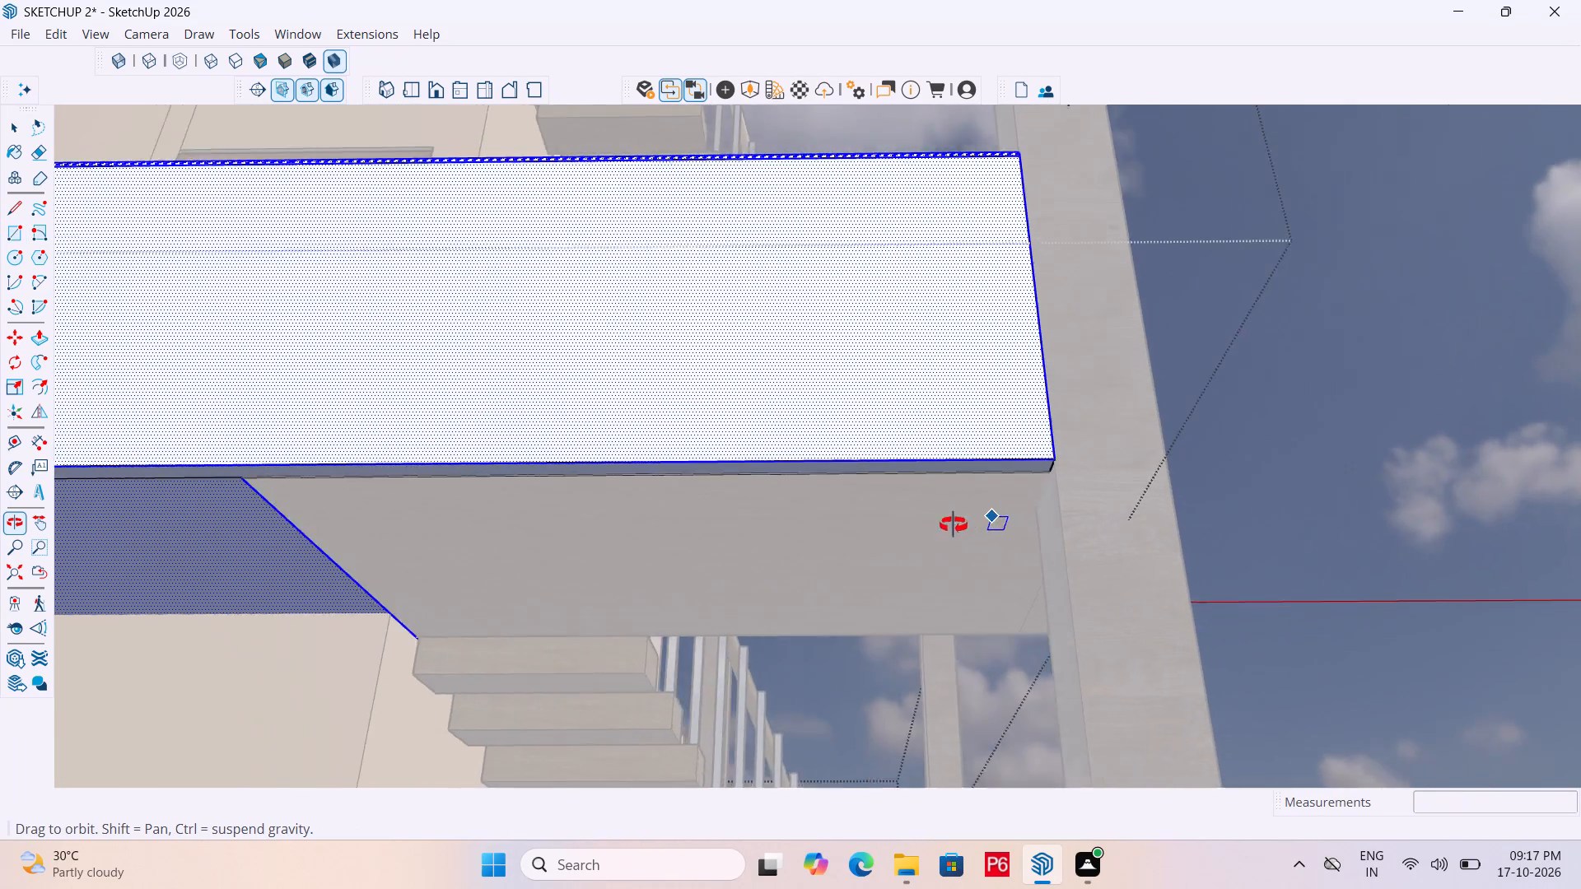
pyautogui.moveTo(954, 525); pyautogui.dragTo(803, 548, button='middle')
pyautogui.press('space')
pyautogui.moveTo(805, 535); pyautogui.dragTo(735, 504, button='middle')
pyautogui.scroll(2, 734, 490)
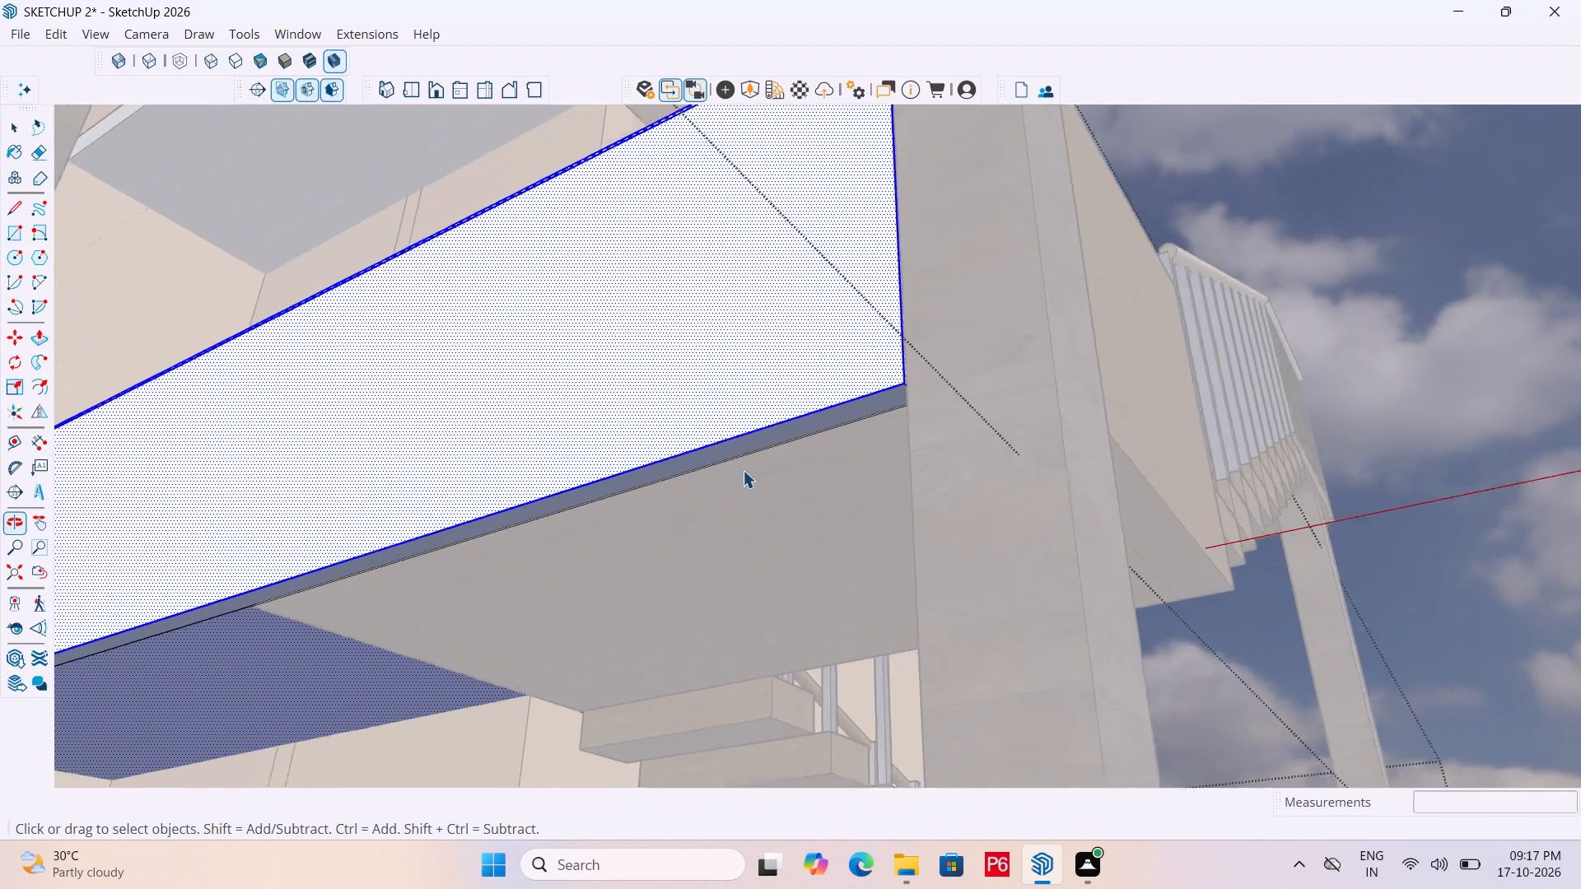
pyautogui.scroll(2, 743, 470)
pyautogui.click(912, 393)
pyautogui.click(911, 393)
pyautogui.tripleClick(905, 392)
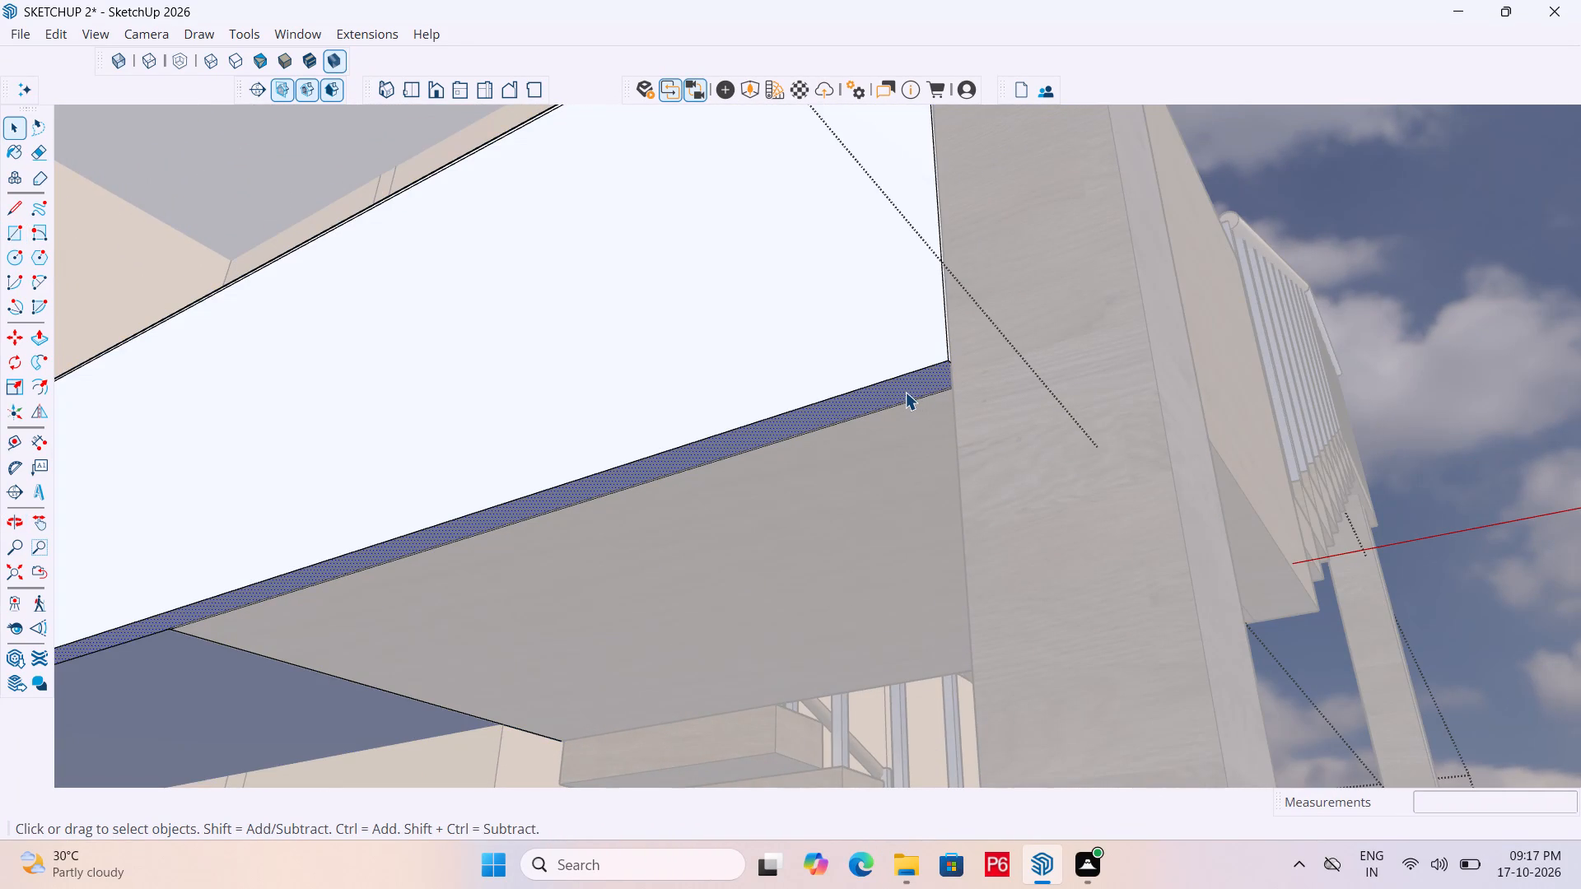
pyautogui.click(905, 392)
pyautogui.click(887, 394)
pyautogui.click(868, 404)
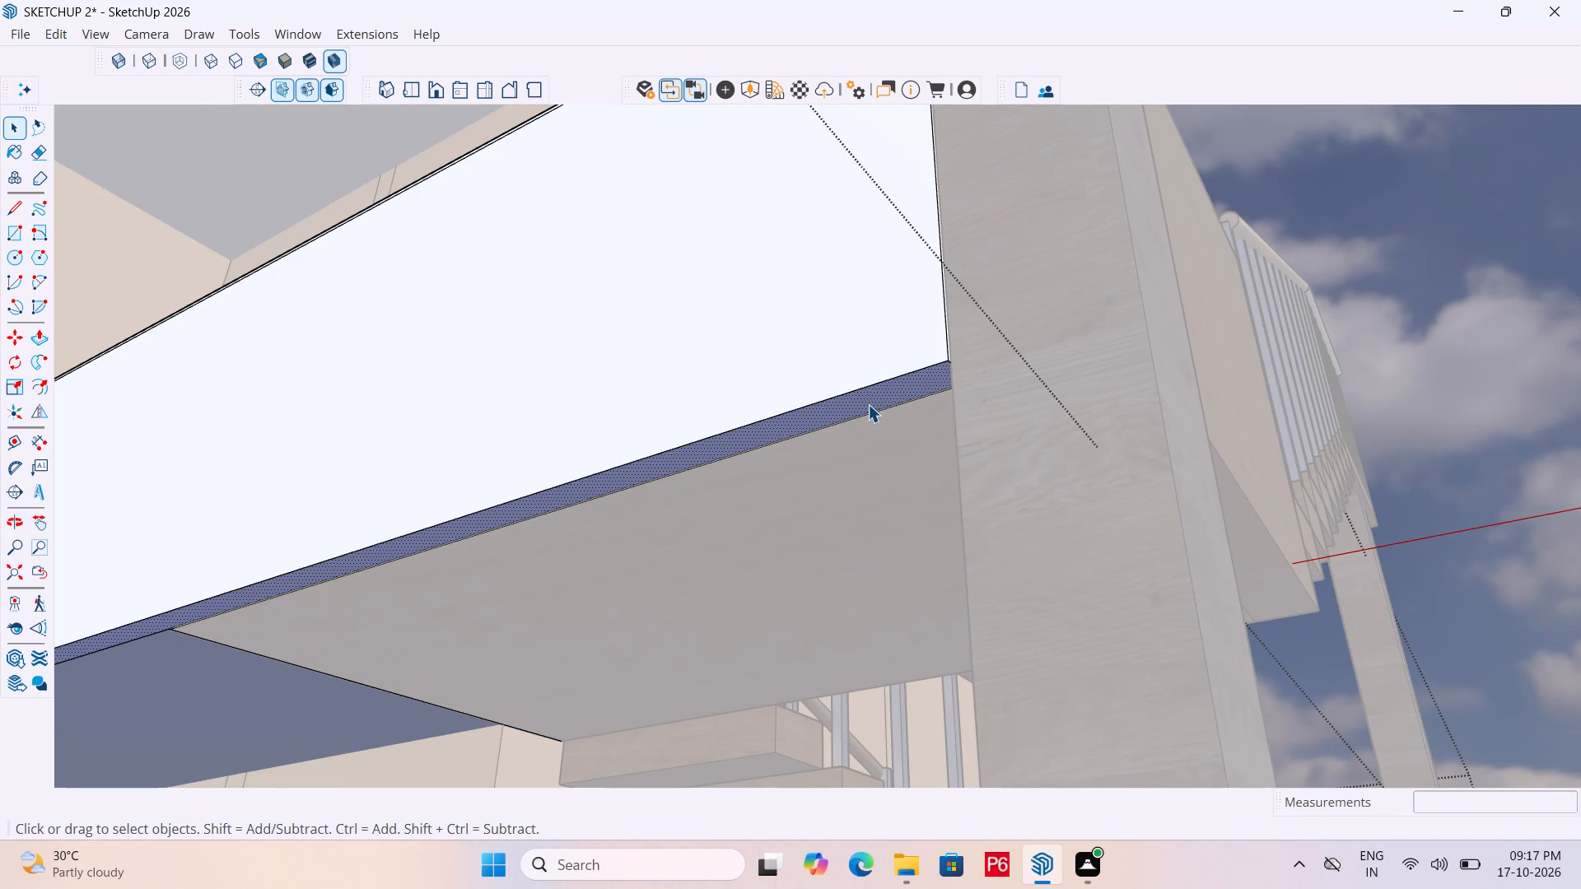
pyautogui.press('p')
pyautogui.click(868, 404)
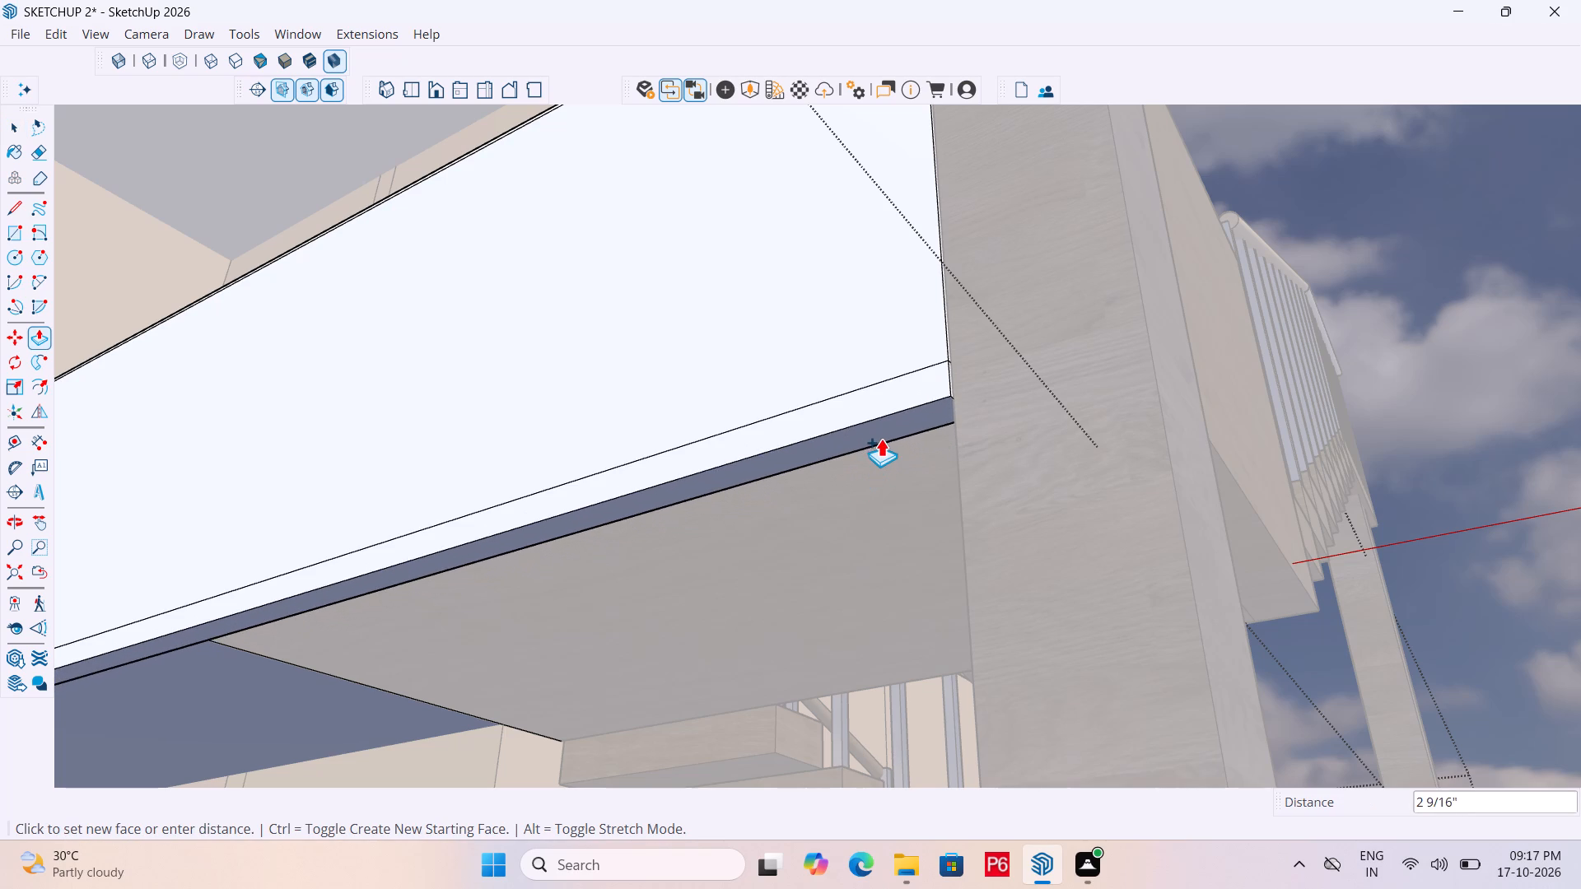
pyautogui.click(888, 421)
pyautogui.moveTo(823, 350); pyautogui.dragTo(774, 458, button='middle')
pyautogui.scroll(-1, 823, 350)
pyautogui.press('space')
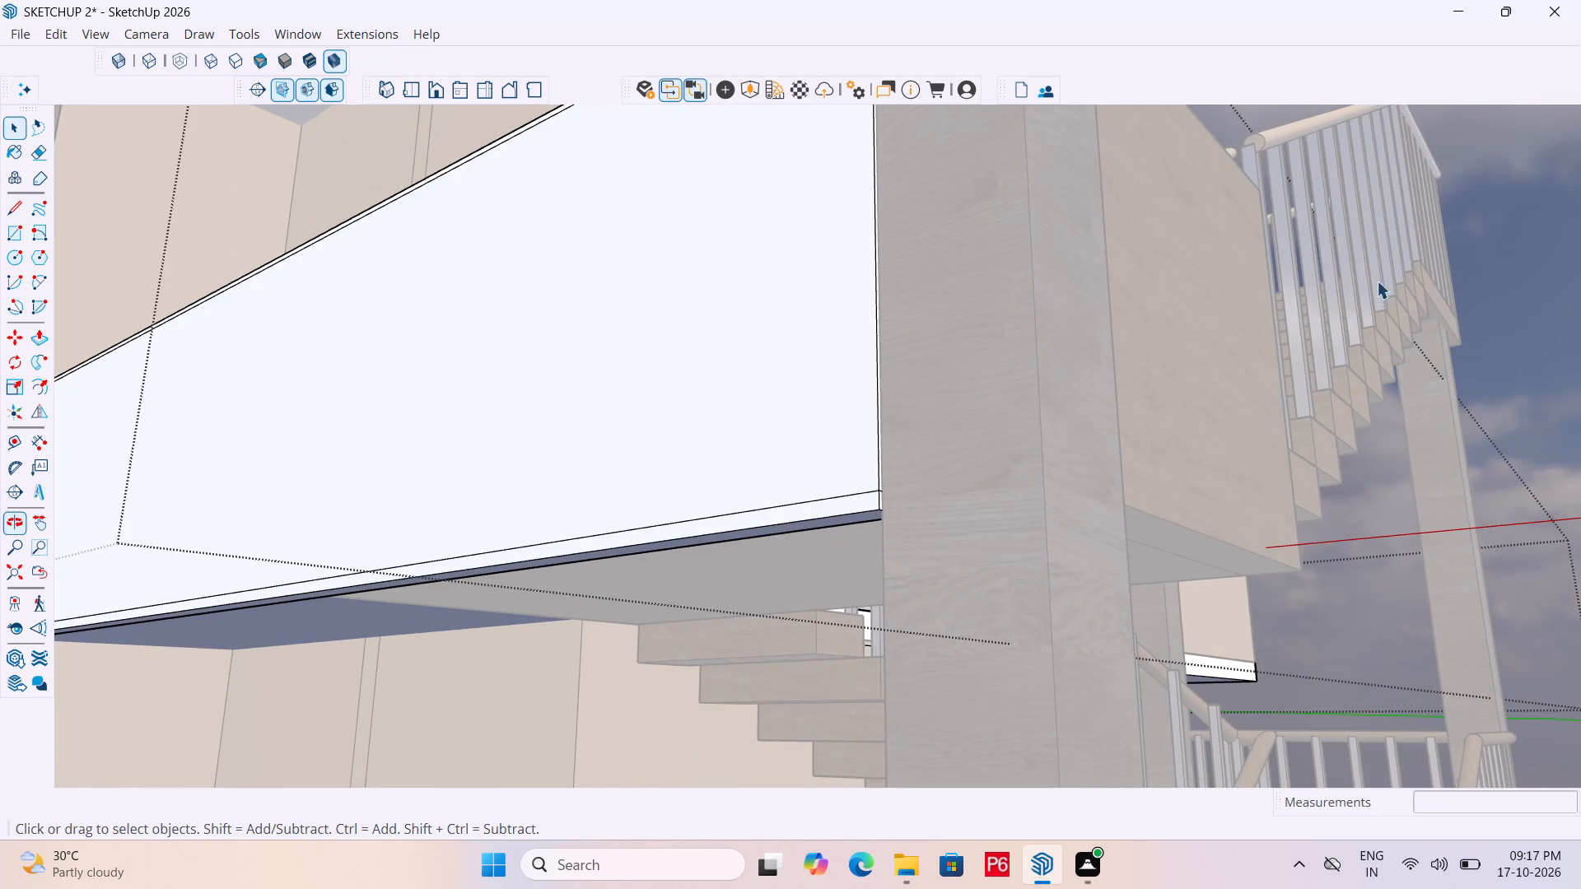
pyautogui.click(1480, 327)
# Open the white first-floor band group for editing from the underside of the staircase-side parapet.
pyautogui.scroll(-2, 820, 282)
pyautogui.moveTo(820, 282); pyautogui.dragTo(794, 443, button='middle')
pyautogui.scroll(-6, 1013, 256)
pyautogui.moveTo(865, 323); pyautogui.dragTo(801, 338, button='middle')
pyautogui.scroll(1, 801, 338)
pyautogui.press('space')
pyautogui.click(685, 348)
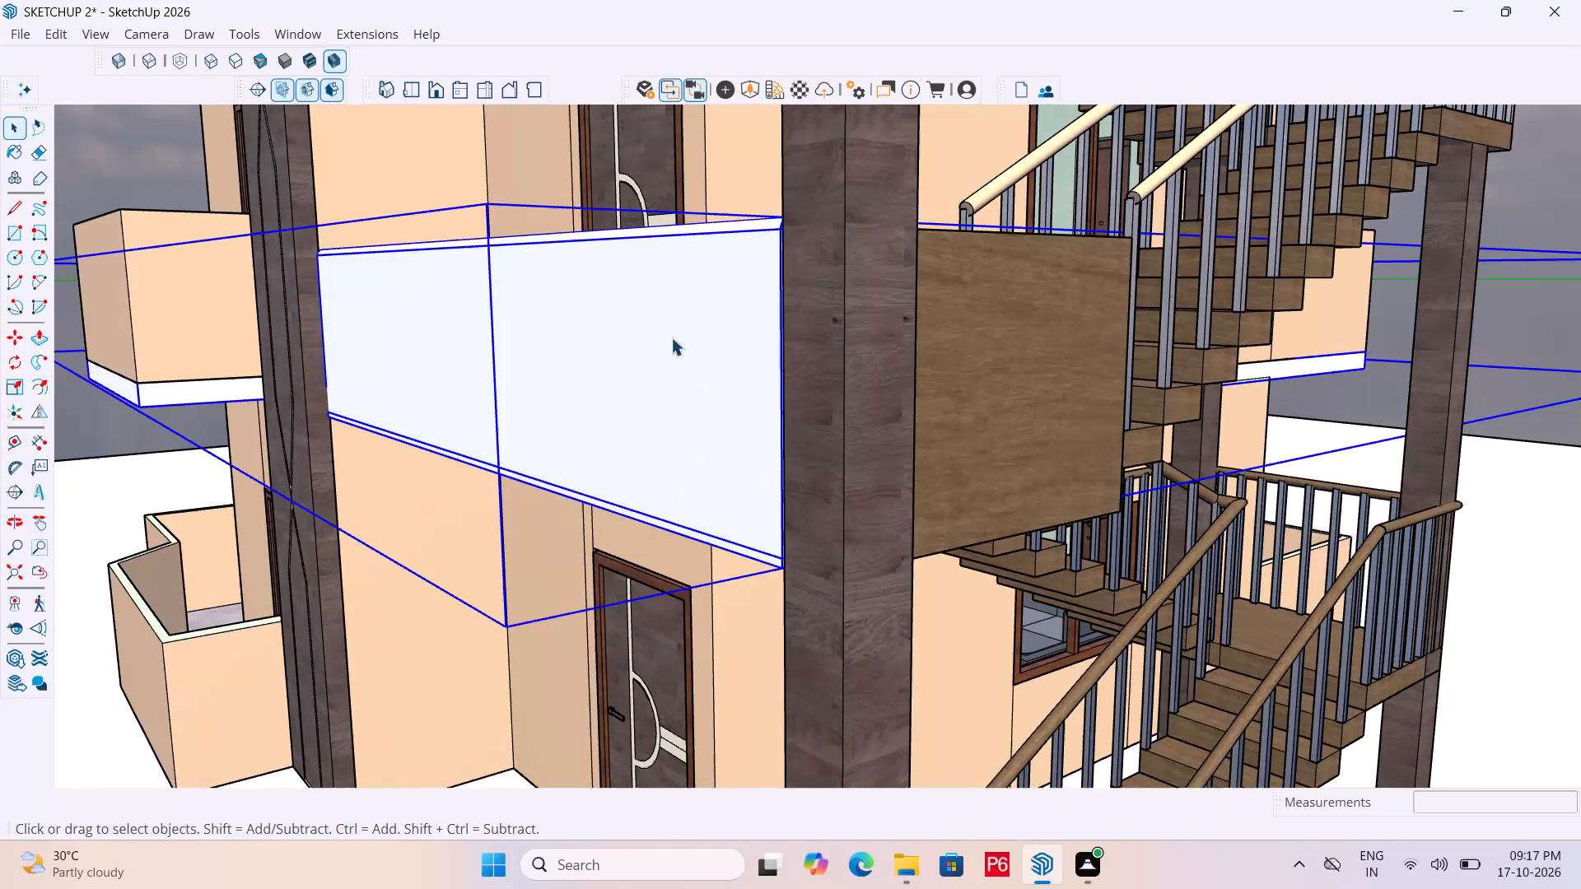
pyautogui.press('space')
pyautogui.moveTo(703, 415); pyautogui.dragTo(776, 292, button='middle')
pyautogui.press('space')
pyautogui.scroll(4, 829, 372)
pyautogui.moveTo(785, 321); pyautogui.dragTo(739, 209, button='middle')
pyautogui.scroll(2, 738, 209)
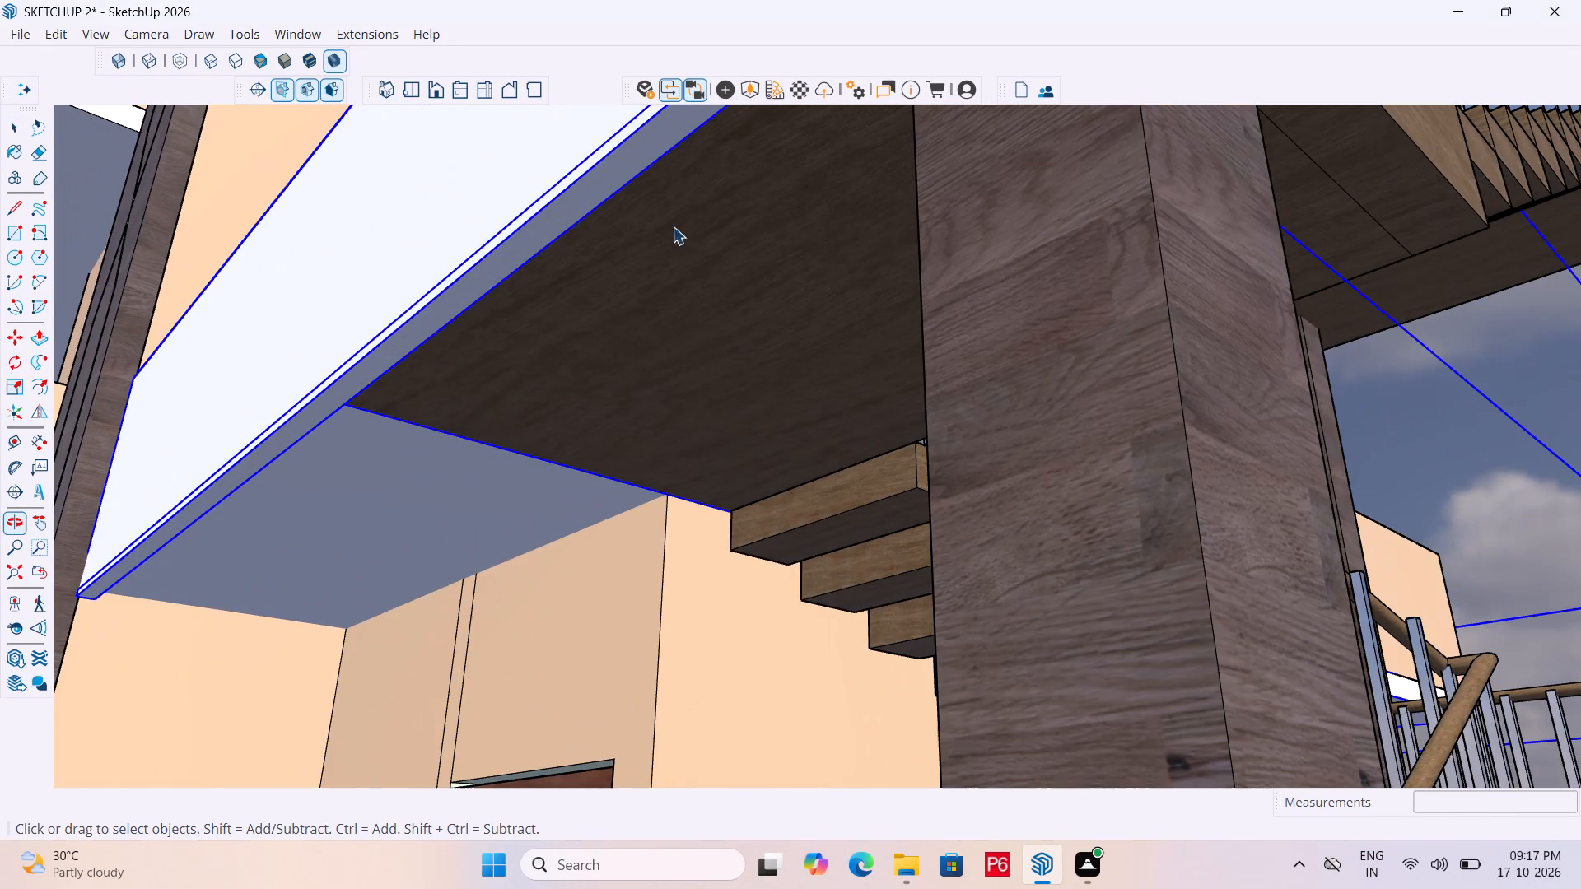
pyautogui.scroll(1, 673, 226)
pyautogui.press('space')
pyautogui.click(497, 260)
pyautogui.tripleClick(513, 252)
pyautogui.doubleClick(515, 249)
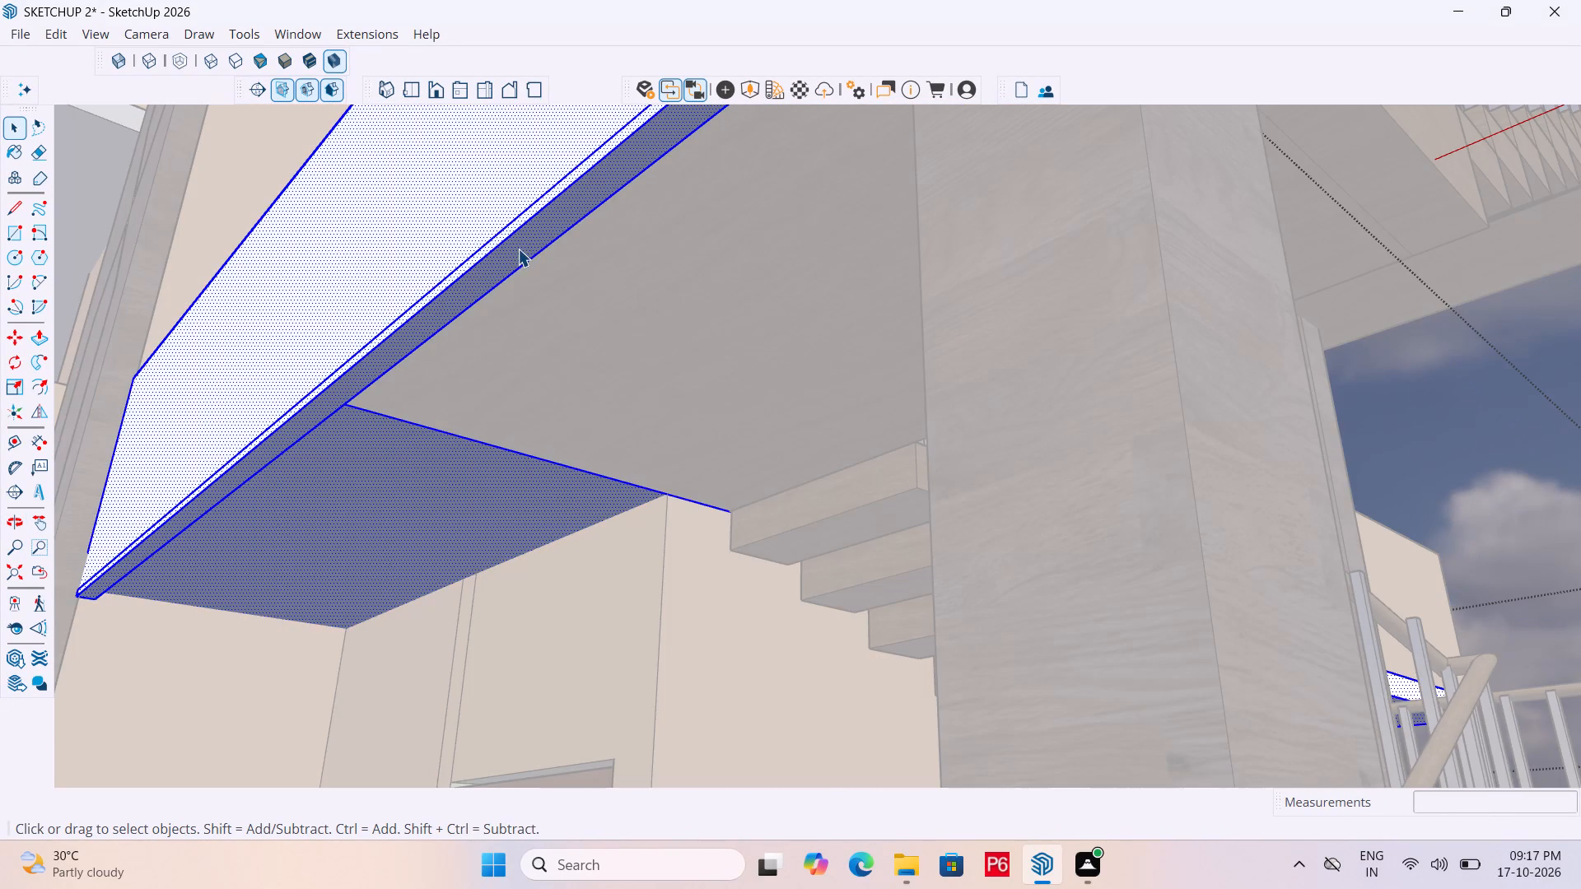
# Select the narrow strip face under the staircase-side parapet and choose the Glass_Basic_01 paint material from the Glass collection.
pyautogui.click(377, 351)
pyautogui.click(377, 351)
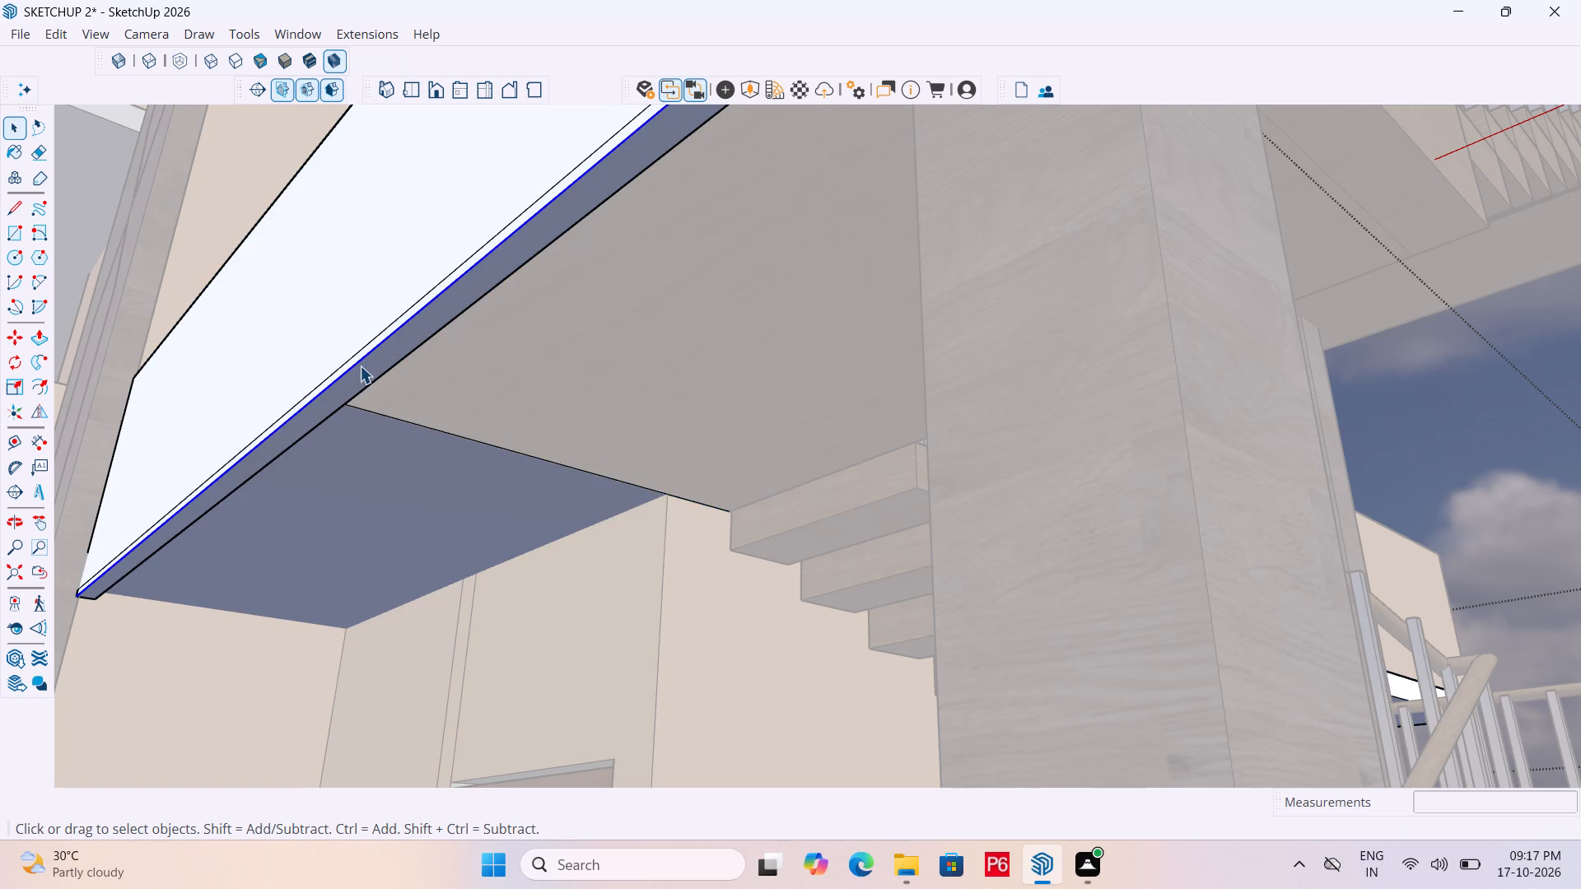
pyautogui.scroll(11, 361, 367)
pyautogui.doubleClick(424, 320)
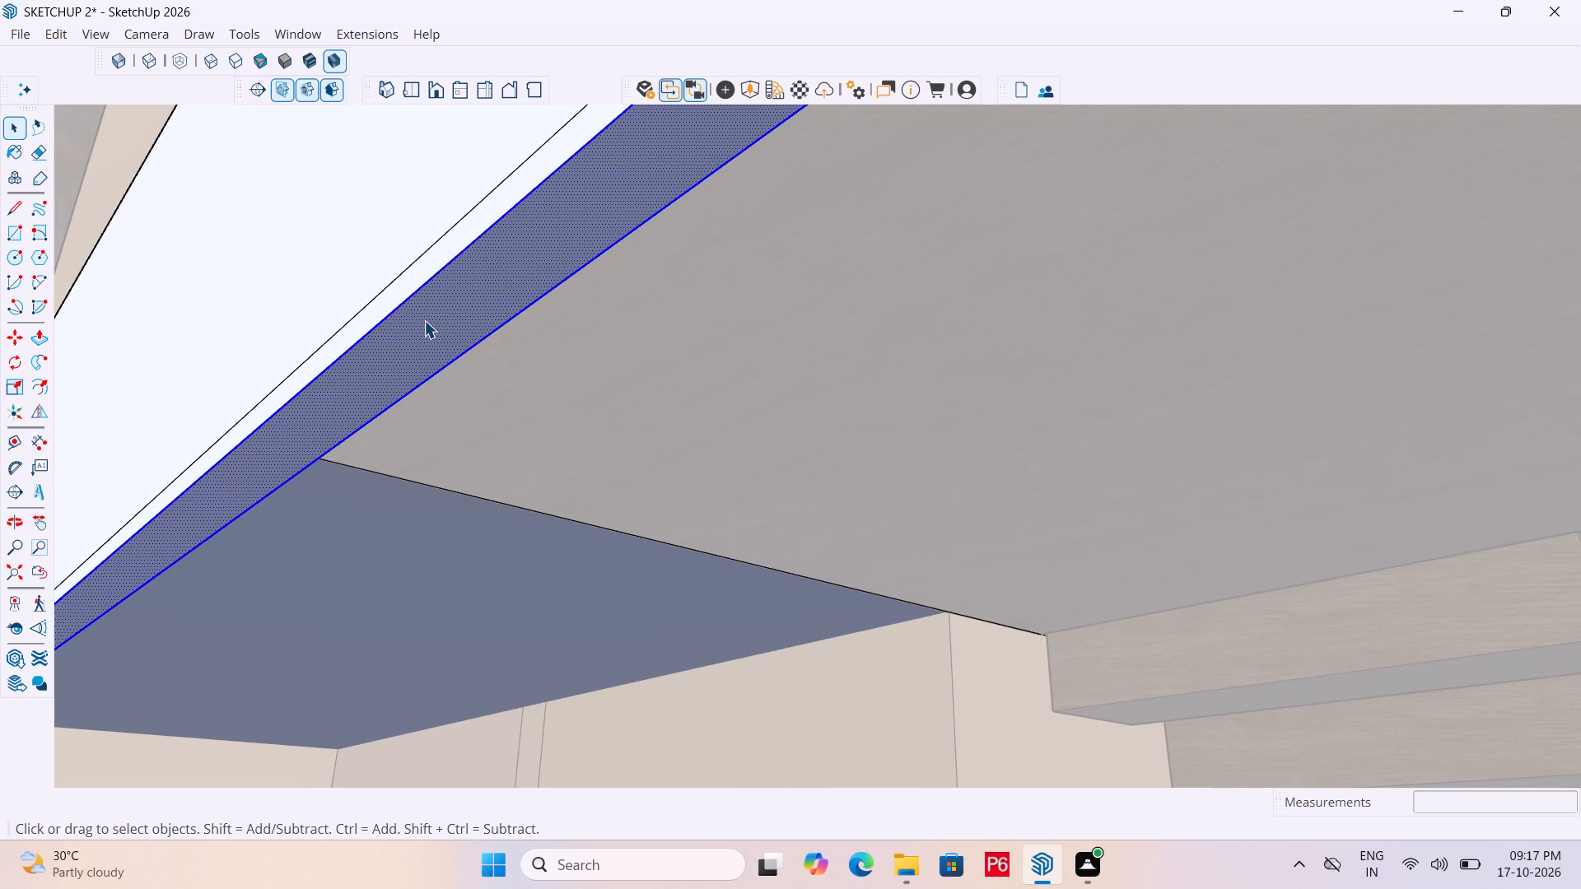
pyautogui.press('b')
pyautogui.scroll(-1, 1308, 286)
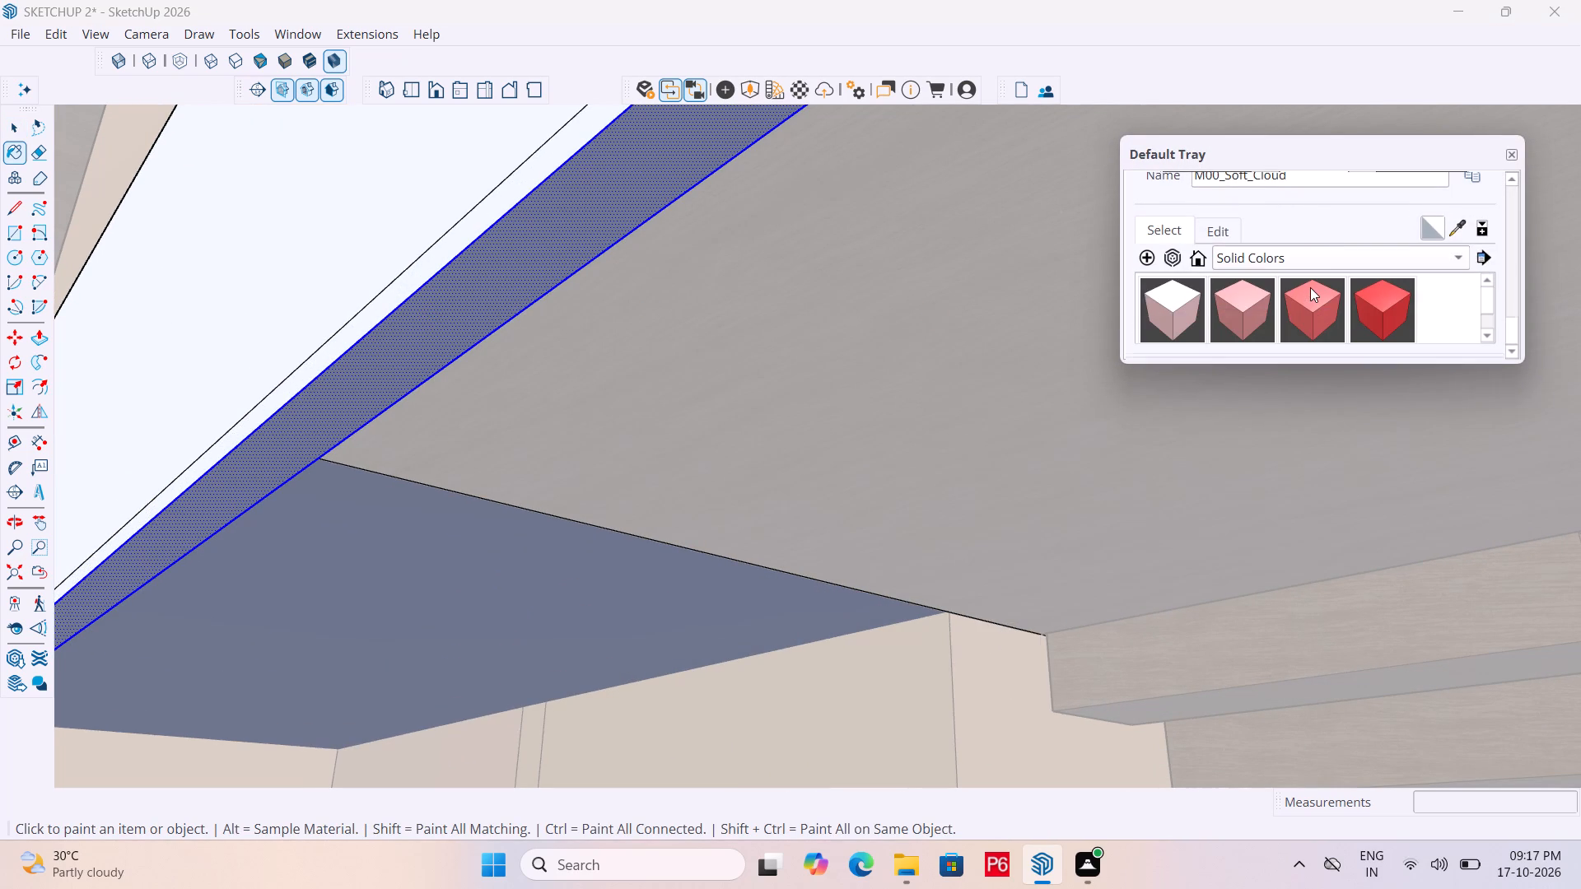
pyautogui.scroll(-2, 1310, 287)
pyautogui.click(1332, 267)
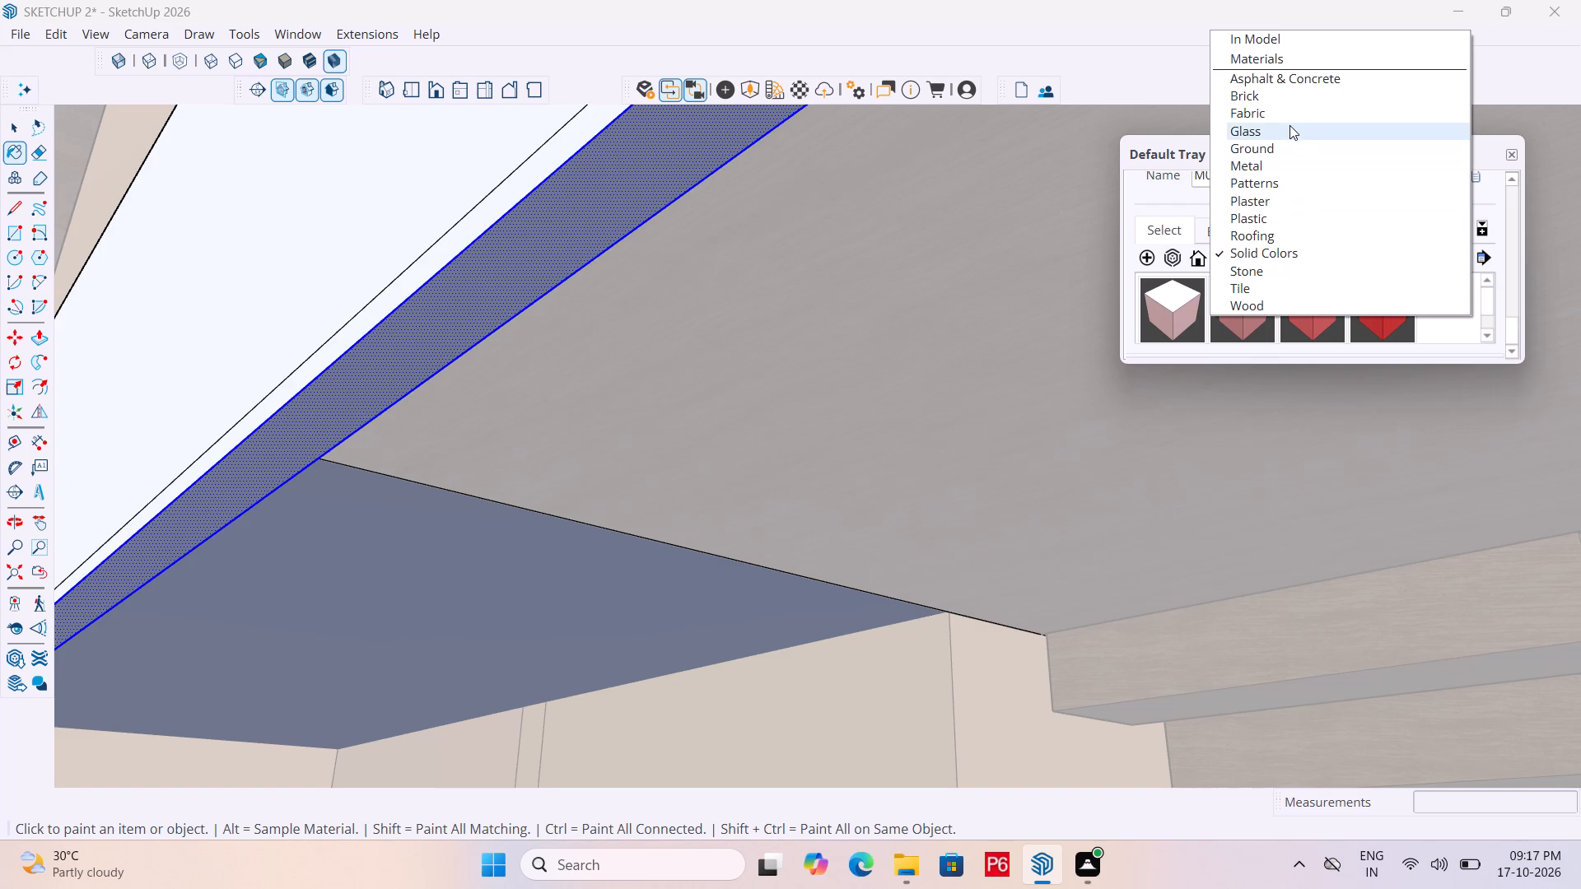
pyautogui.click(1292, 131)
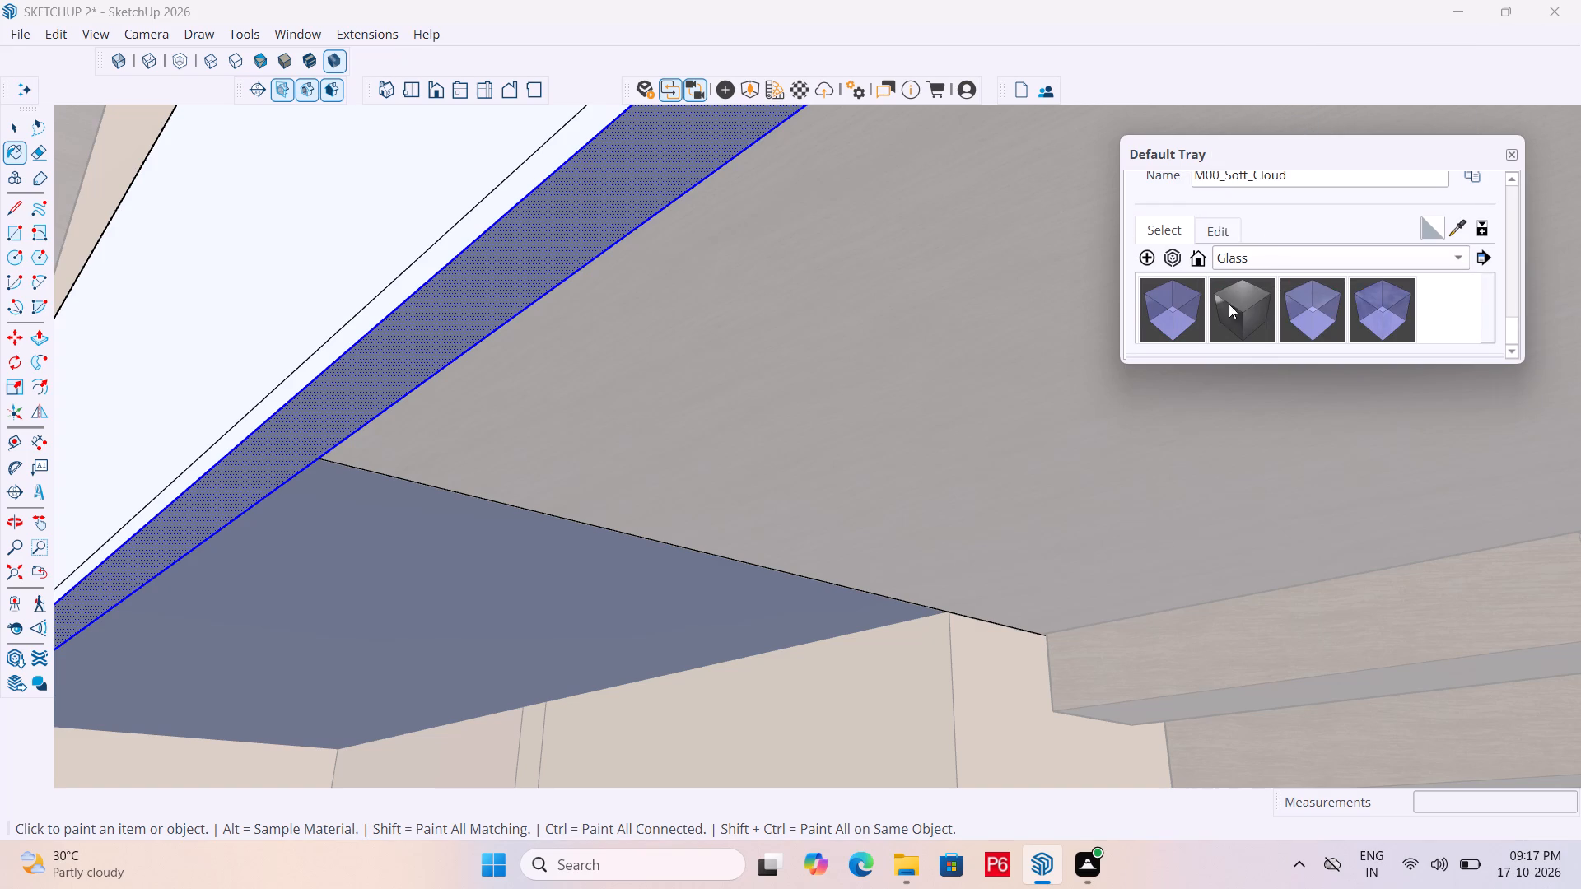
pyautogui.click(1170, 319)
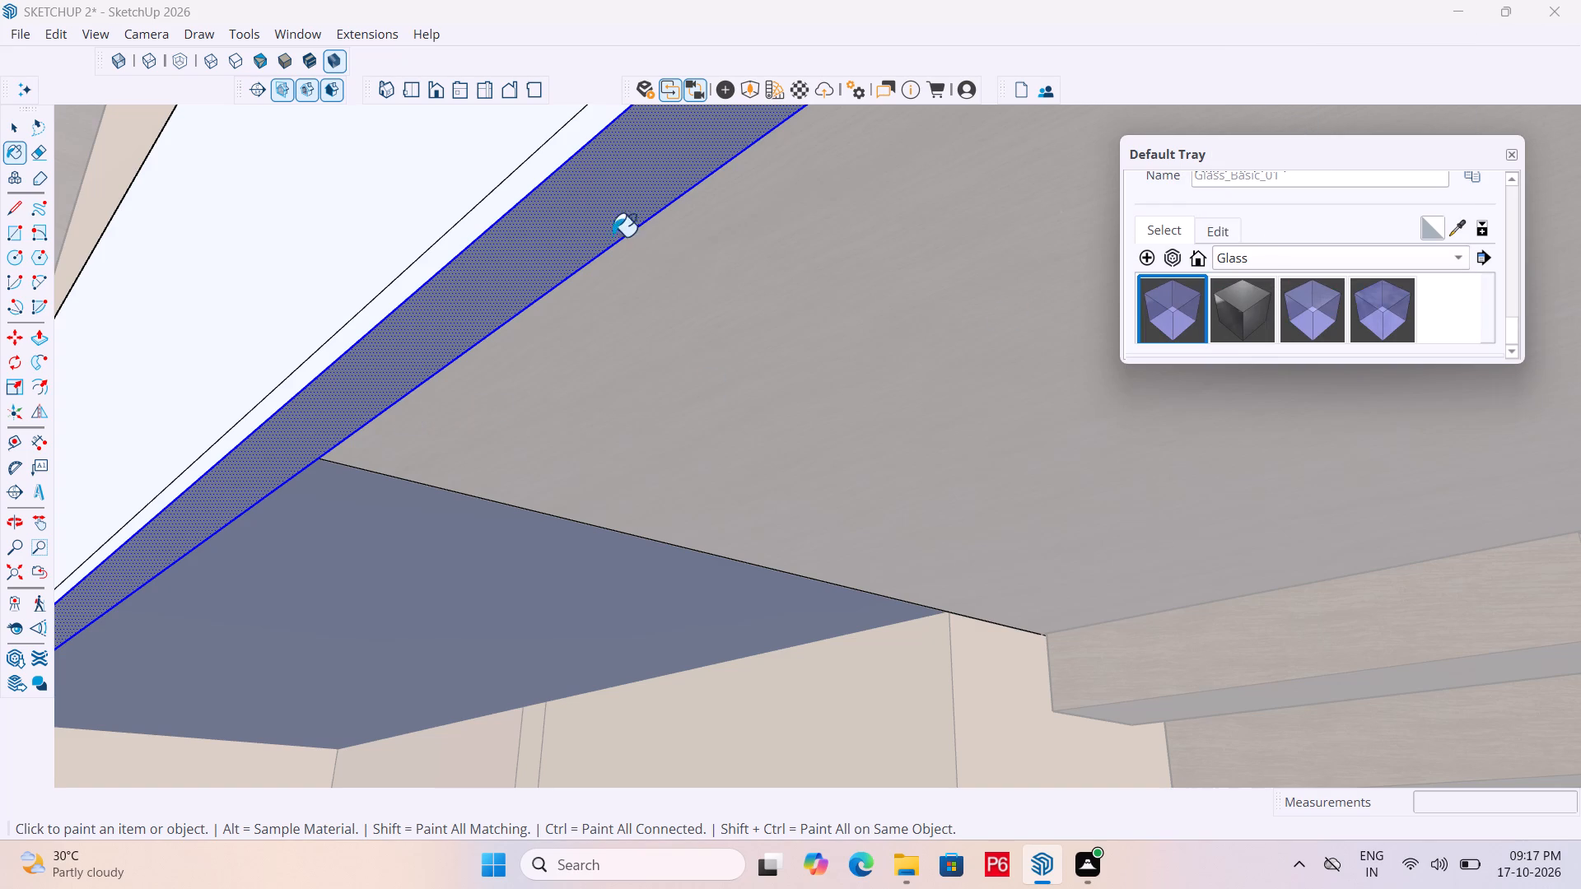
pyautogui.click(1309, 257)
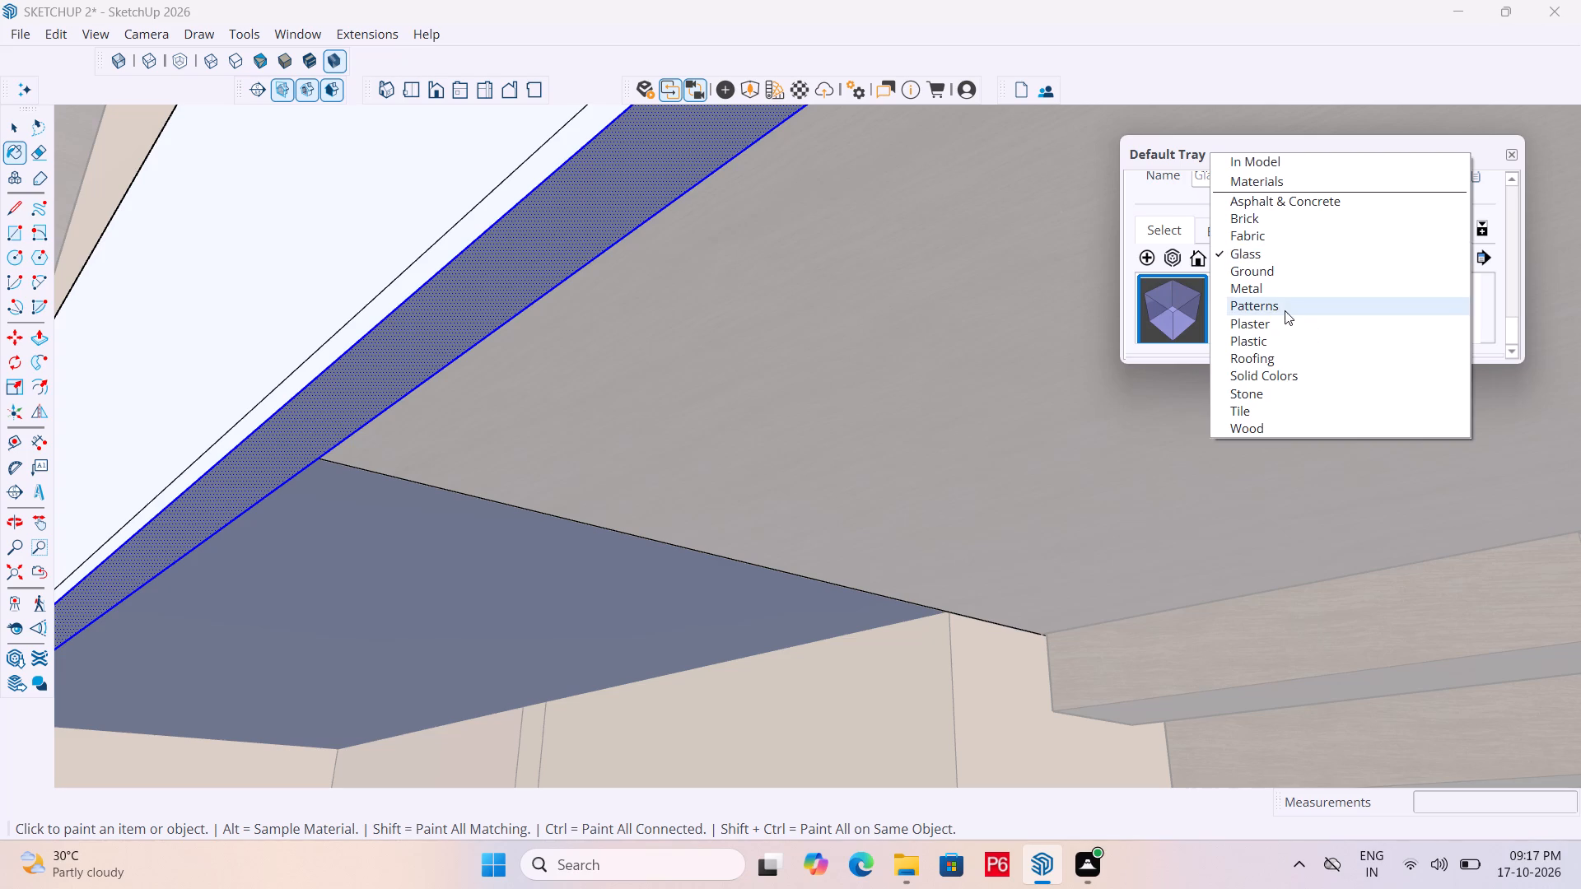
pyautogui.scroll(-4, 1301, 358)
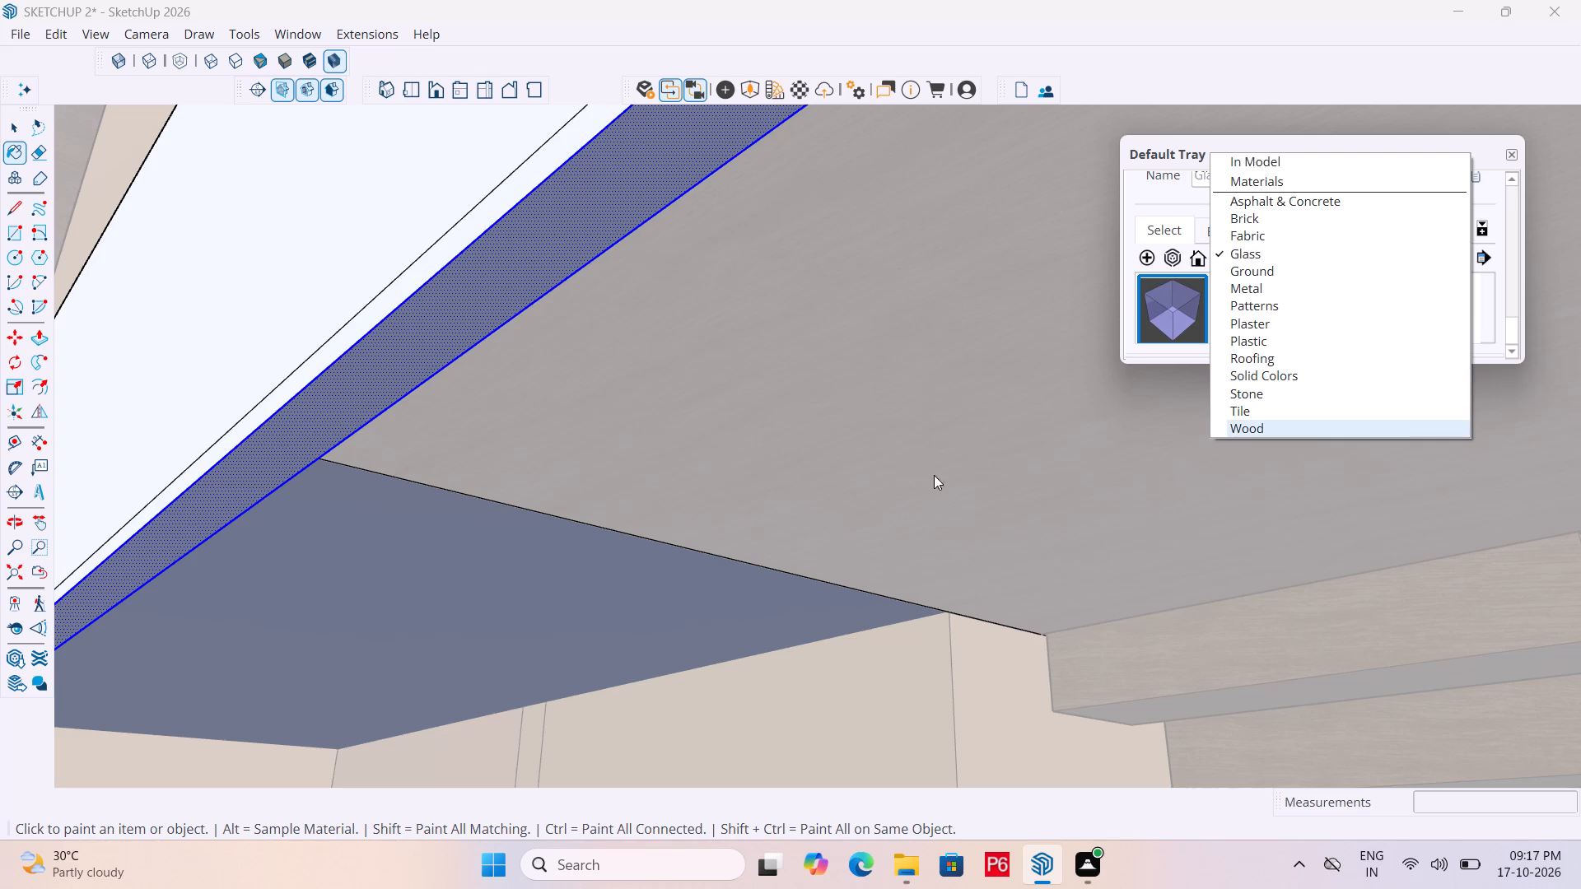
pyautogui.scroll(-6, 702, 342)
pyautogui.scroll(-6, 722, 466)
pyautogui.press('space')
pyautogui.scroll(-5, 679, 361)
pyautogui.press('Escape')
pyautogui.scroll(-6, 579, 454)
# Save the house model.
pyautogui.hotkey('ctrl', 's')
pyautogui.keyDown('ctrl'); pyautogui.scroll(-5, 619, 498); pyautogui.keyUp('ctrl')
pyautogui.hotkey('ctrl', 's')
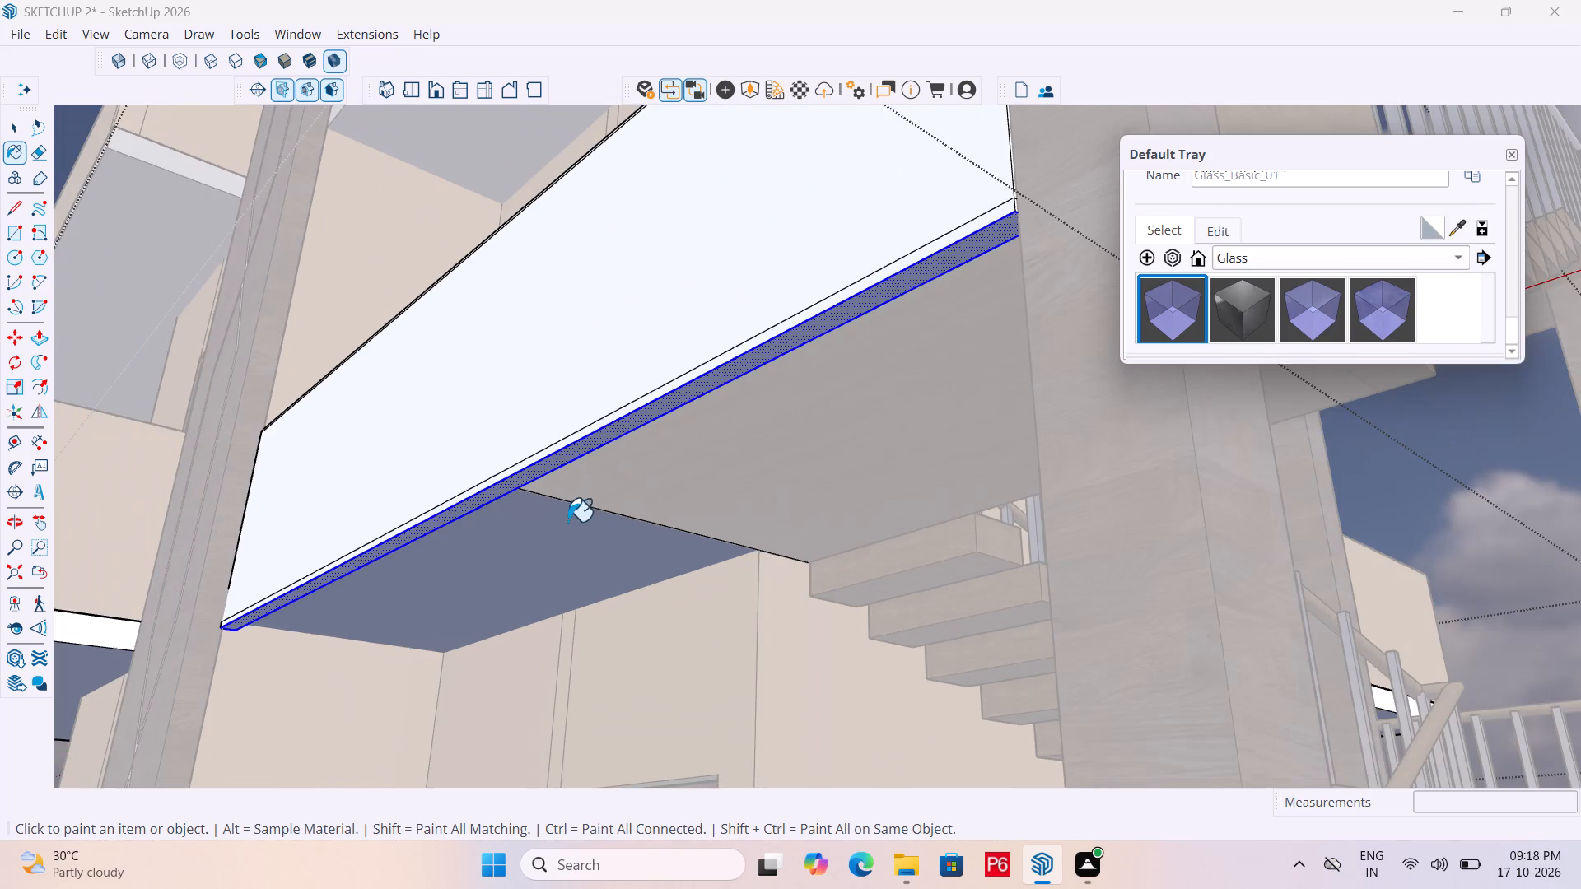
pyautogui.hotkey('ctrl', 's')
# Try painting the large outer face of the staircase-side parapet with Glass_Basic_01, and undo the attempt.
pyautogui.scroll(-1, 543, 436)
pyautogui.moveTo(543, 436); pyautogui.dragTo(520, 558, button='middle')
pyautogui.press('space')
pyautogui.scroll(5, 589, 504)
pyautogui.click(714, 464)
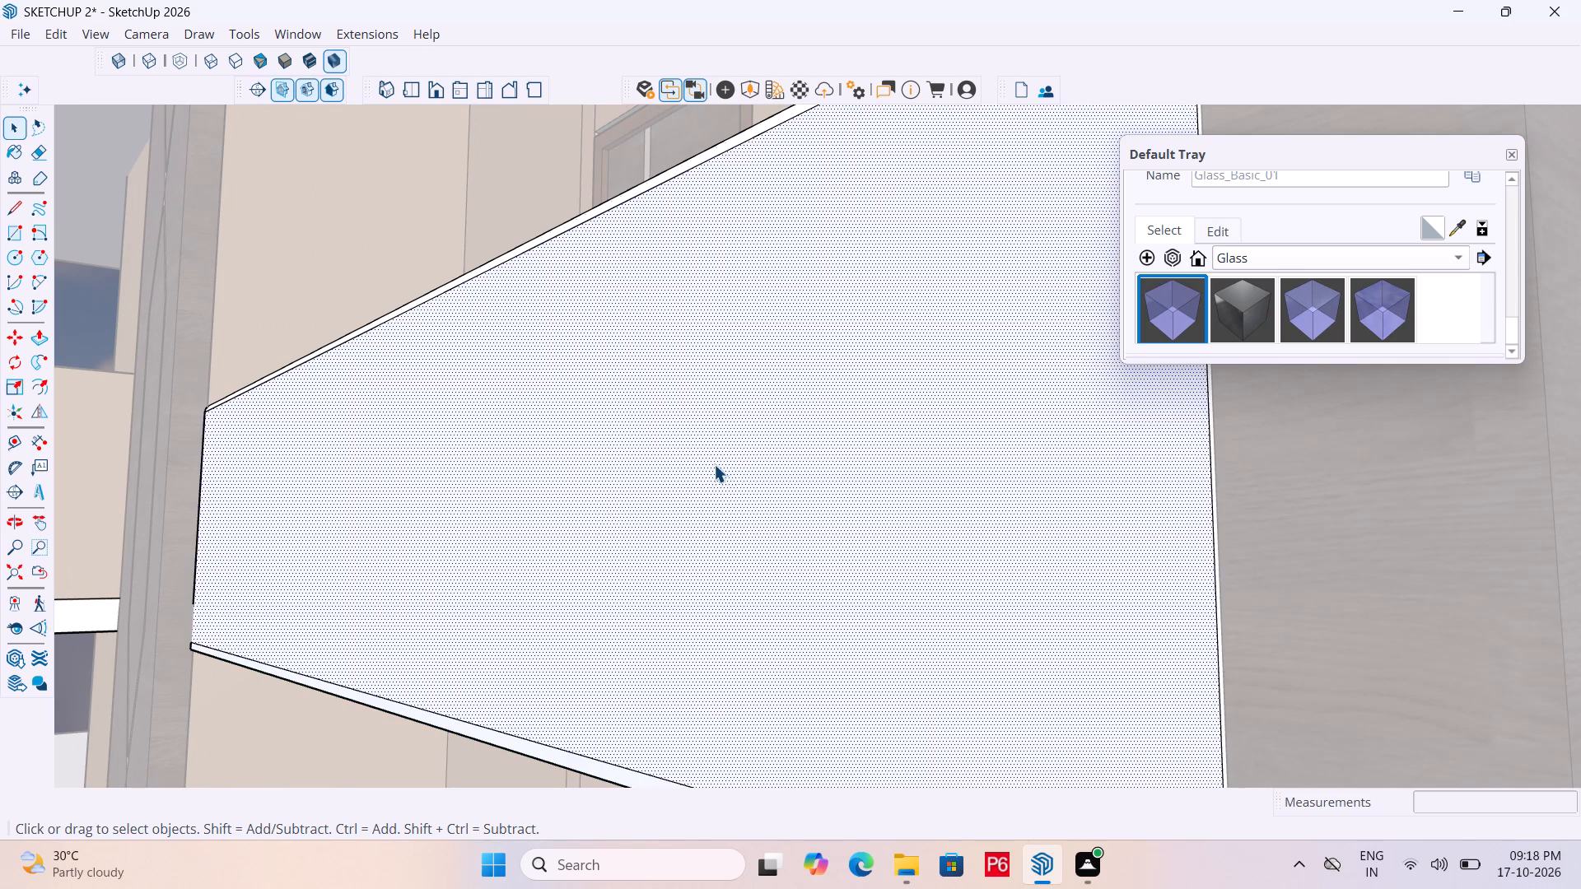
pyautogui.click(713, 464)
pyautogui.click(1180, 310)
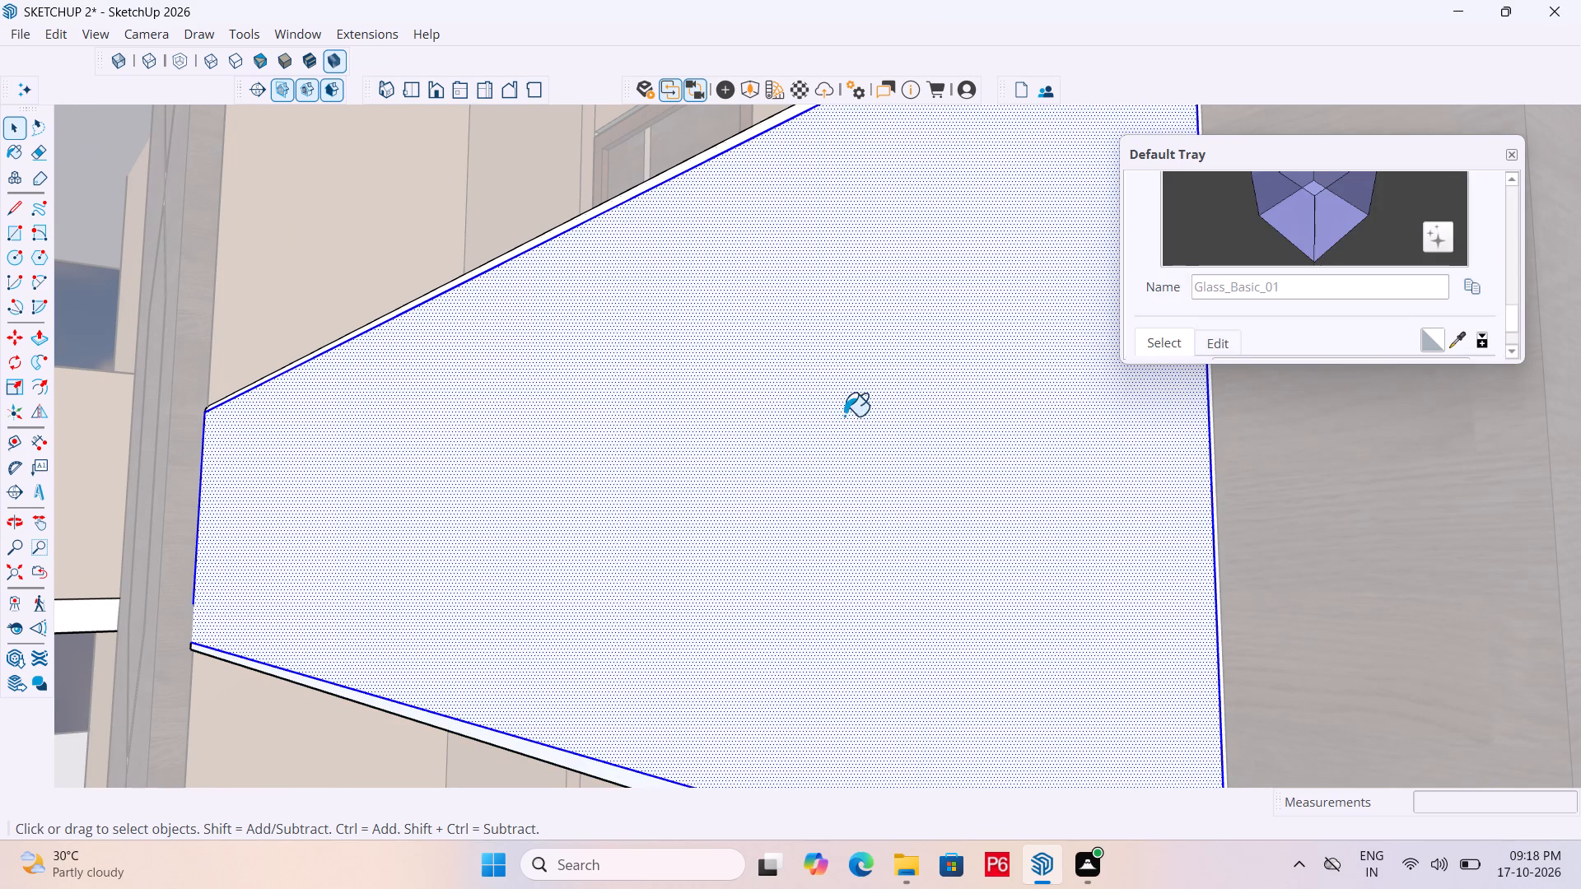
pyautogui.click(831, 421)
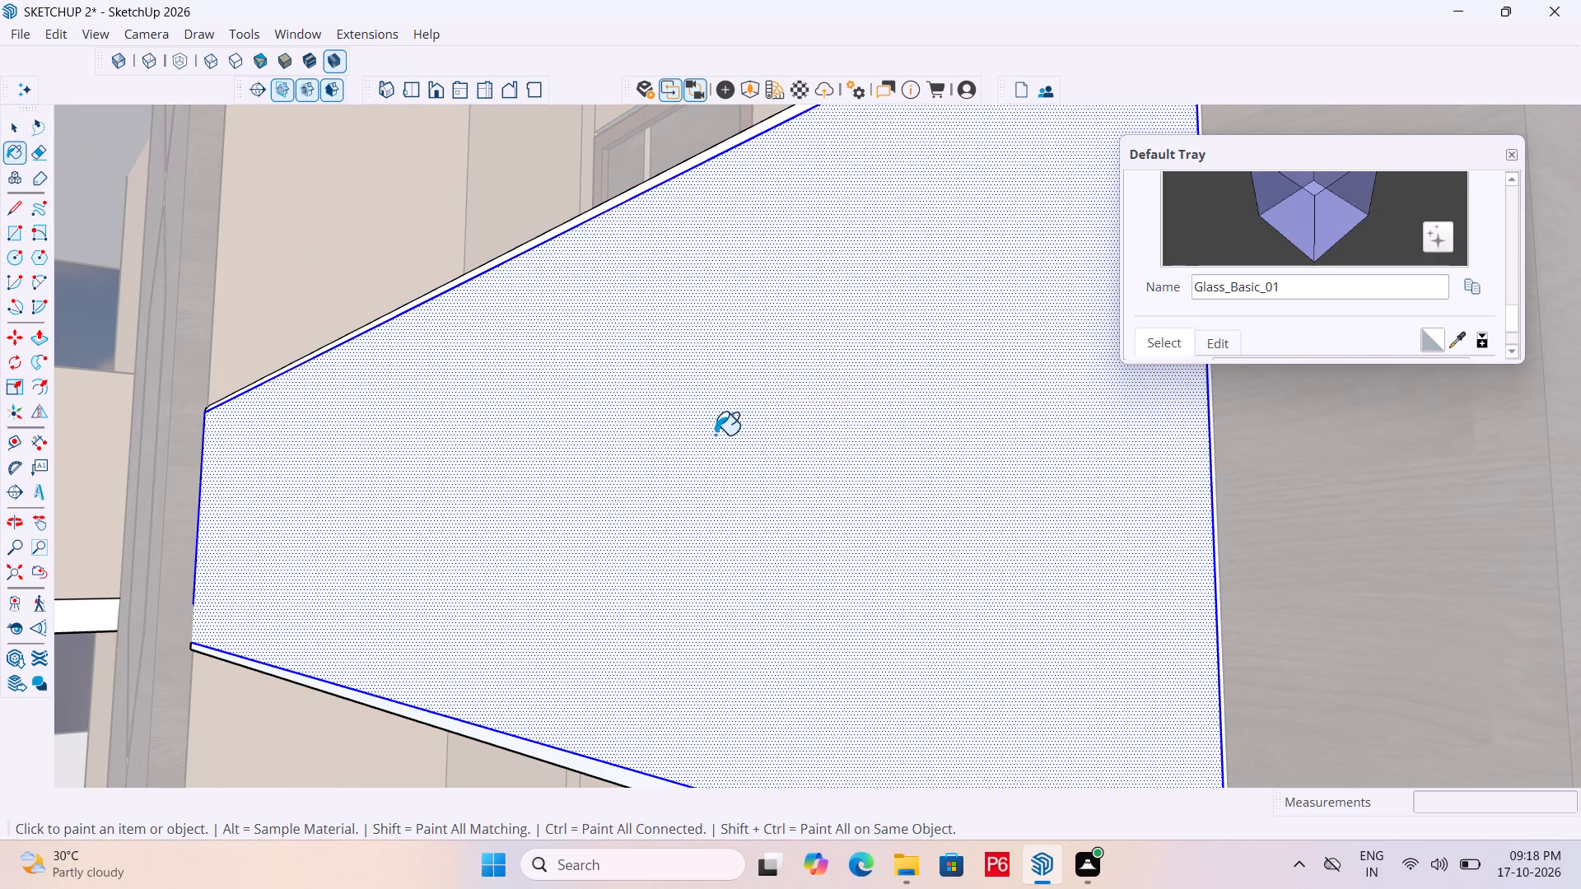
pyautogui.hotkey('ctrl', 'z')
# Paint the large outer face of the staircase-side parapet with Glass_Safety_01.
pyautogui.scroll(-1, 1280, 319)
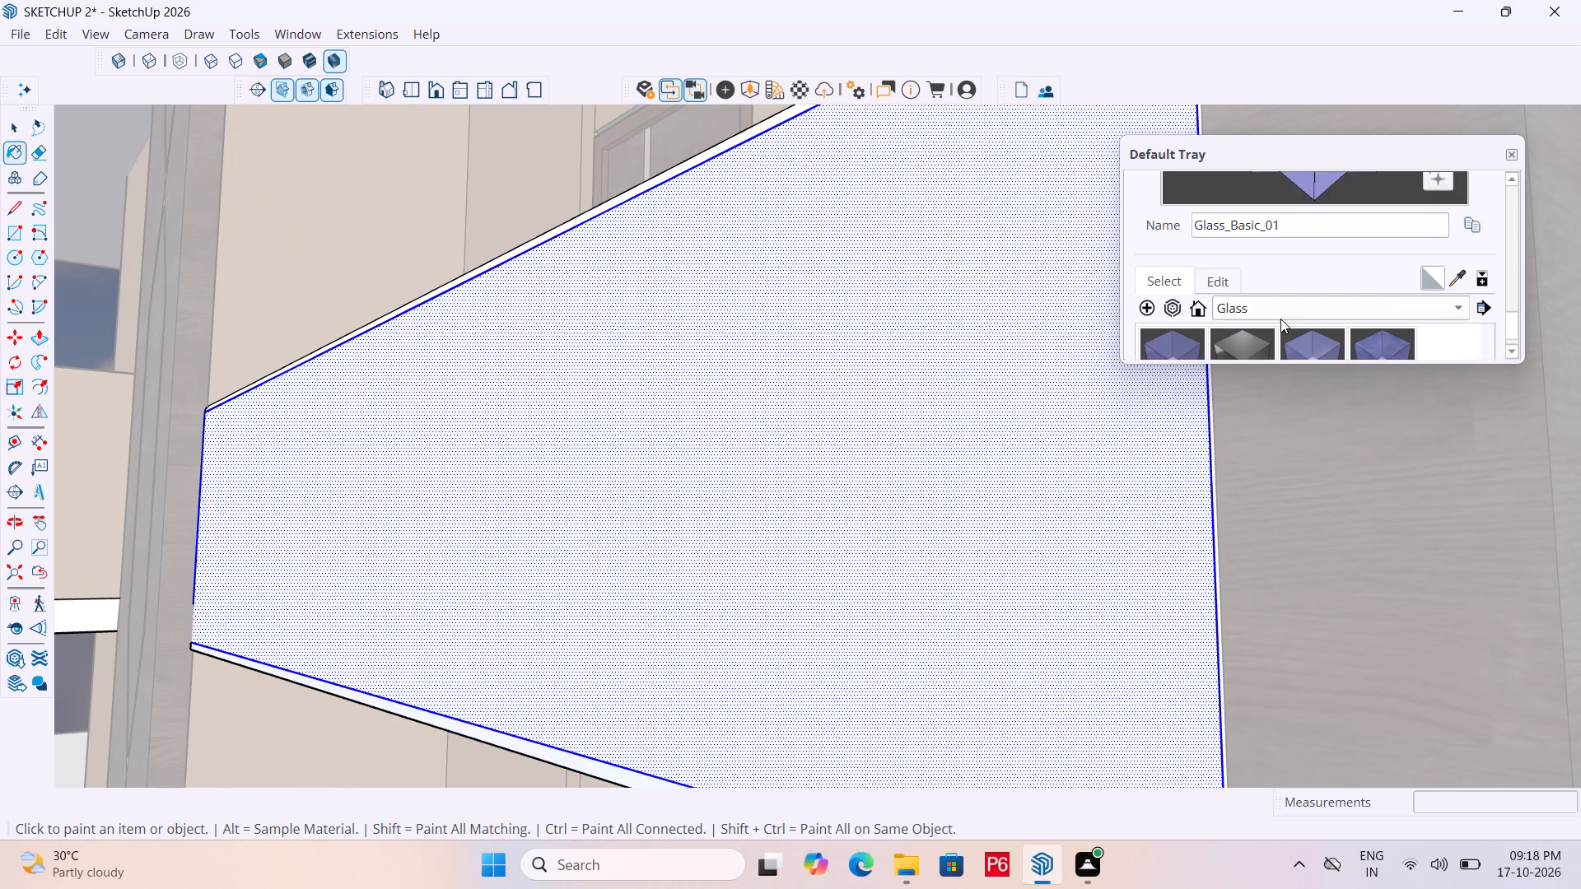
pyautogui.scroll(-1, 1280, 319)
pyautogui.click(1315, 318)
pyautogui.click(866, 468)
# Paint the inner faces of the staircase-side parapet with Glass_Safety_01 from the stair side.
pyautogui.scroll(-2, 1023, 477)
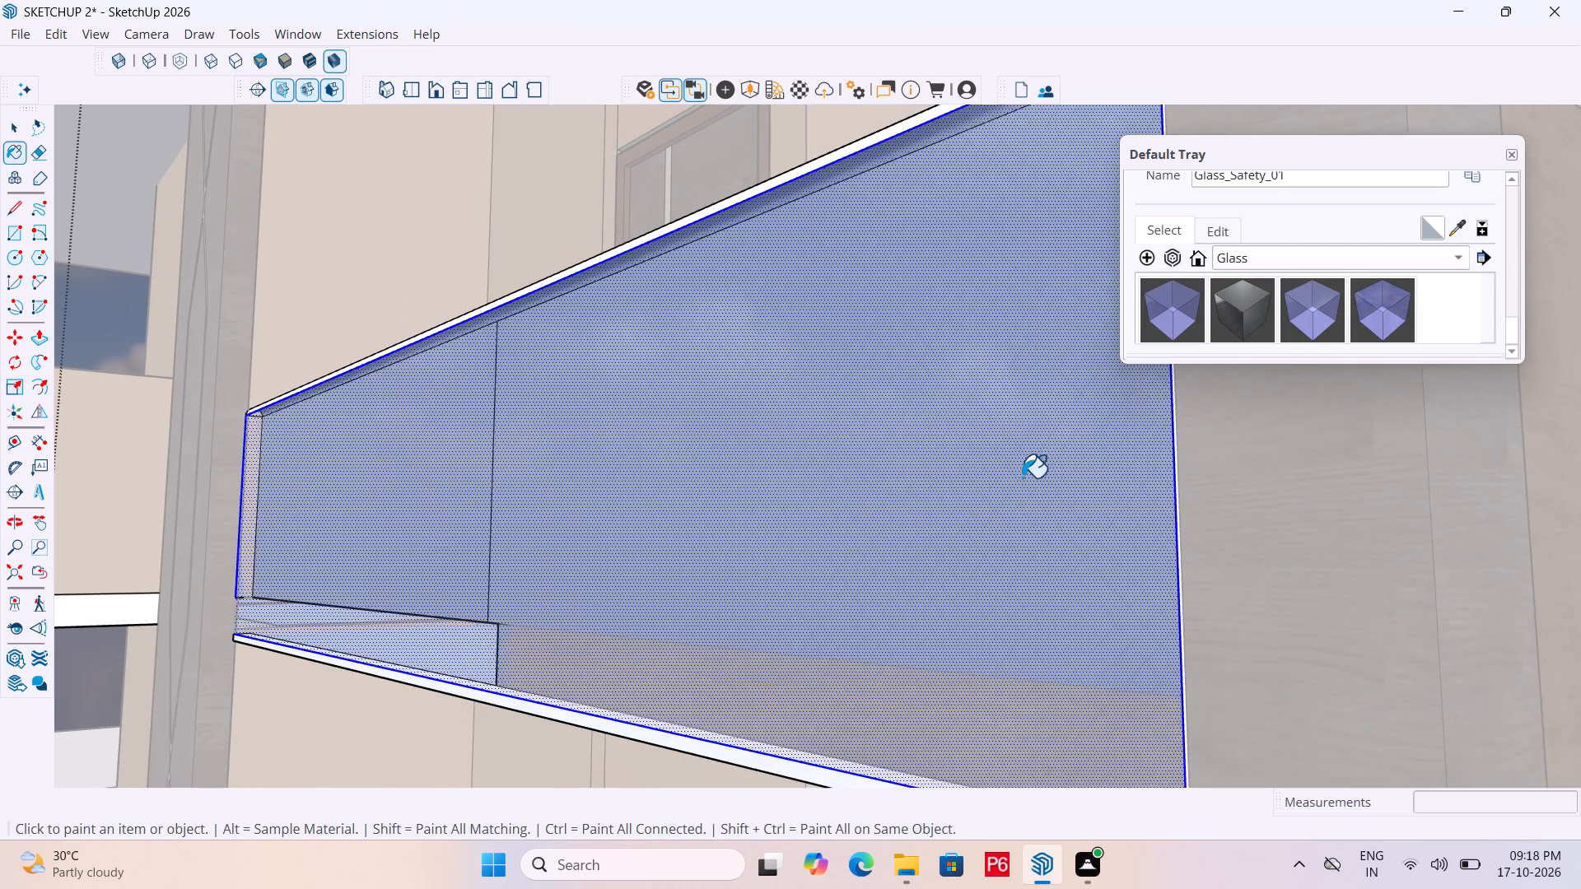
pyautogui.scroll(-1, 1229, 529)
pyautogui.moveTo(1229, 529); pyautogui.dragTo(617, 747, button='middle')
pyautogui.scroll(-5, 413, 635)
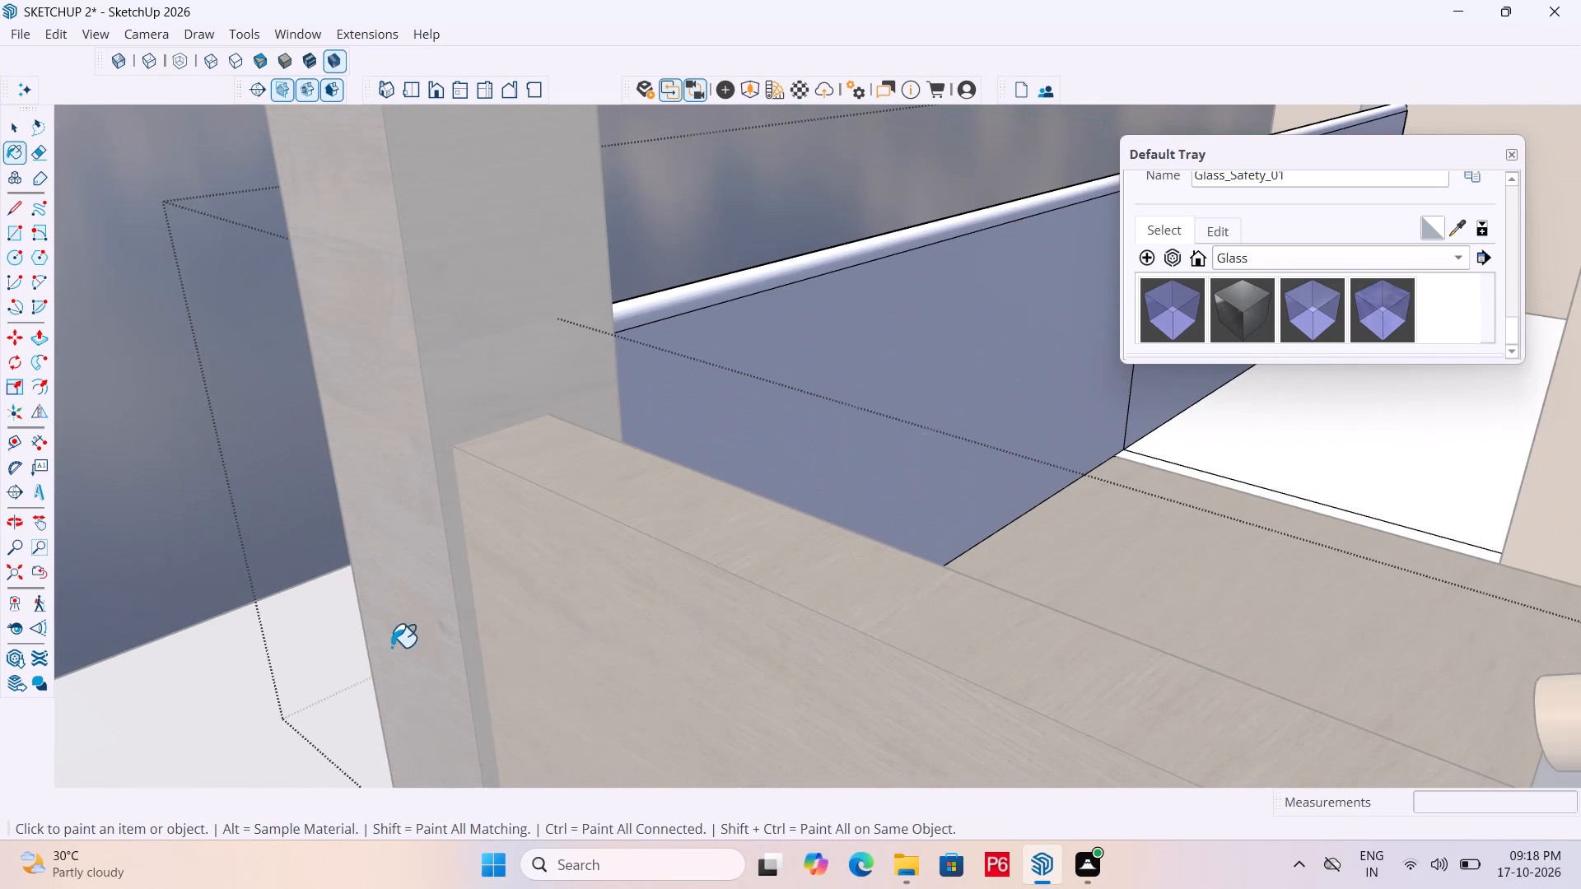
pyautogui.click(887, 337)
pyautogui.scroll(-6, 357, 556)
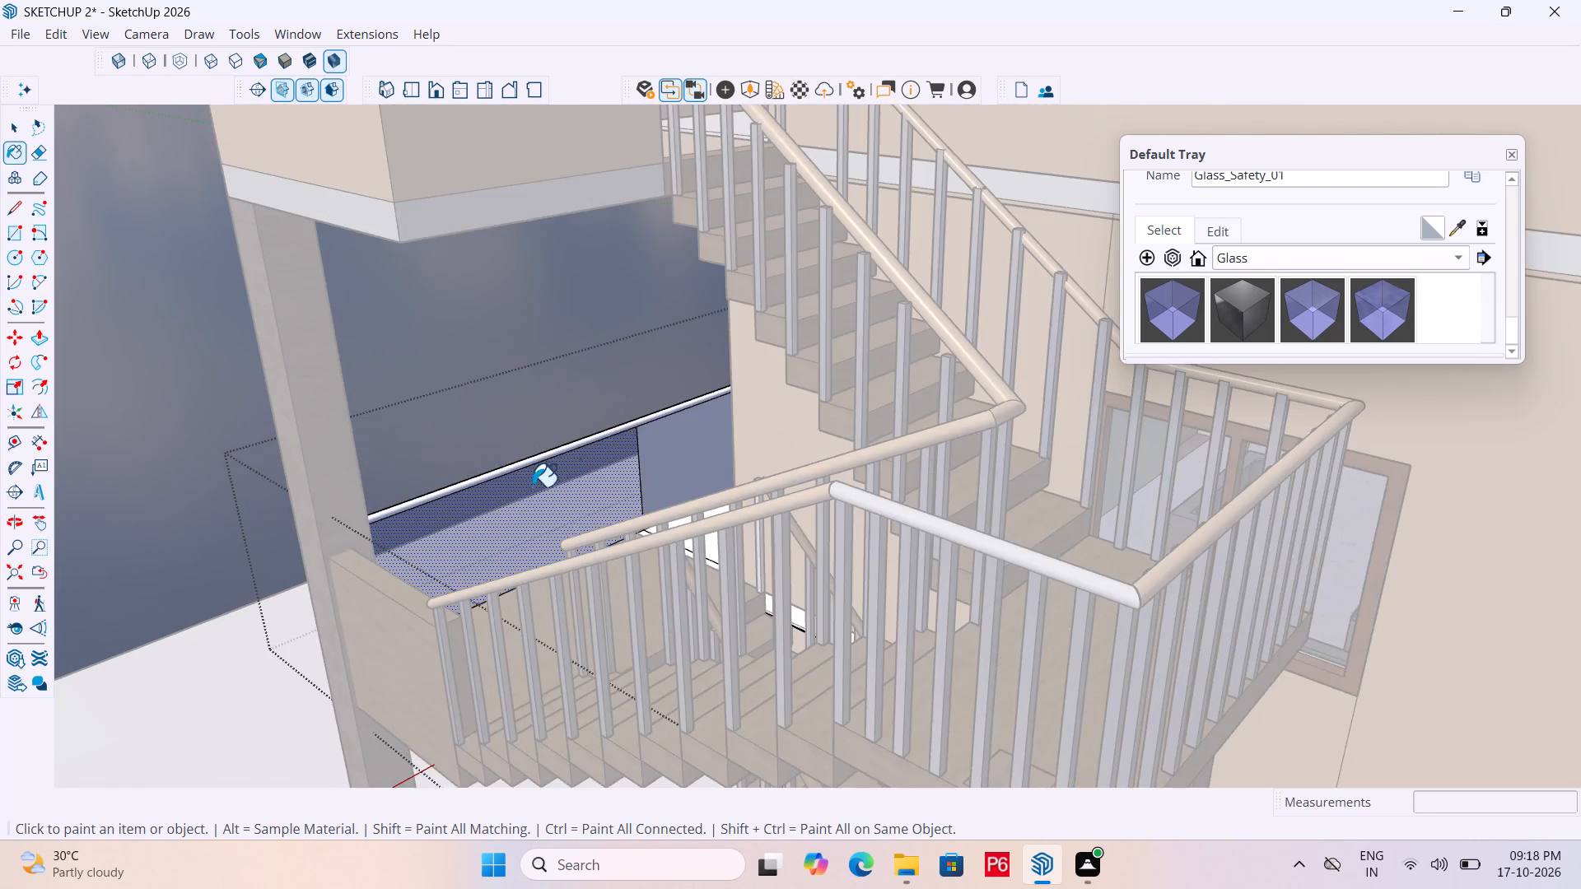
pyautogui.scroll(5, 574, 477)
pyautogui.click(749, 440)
# Save the house model with the glass-painted parapet.
pyautogui.scroll(-3, 755, 434)
pyautogui.moveTo(366, 523); pyautogui.dragTo(759, 519, button='middle')
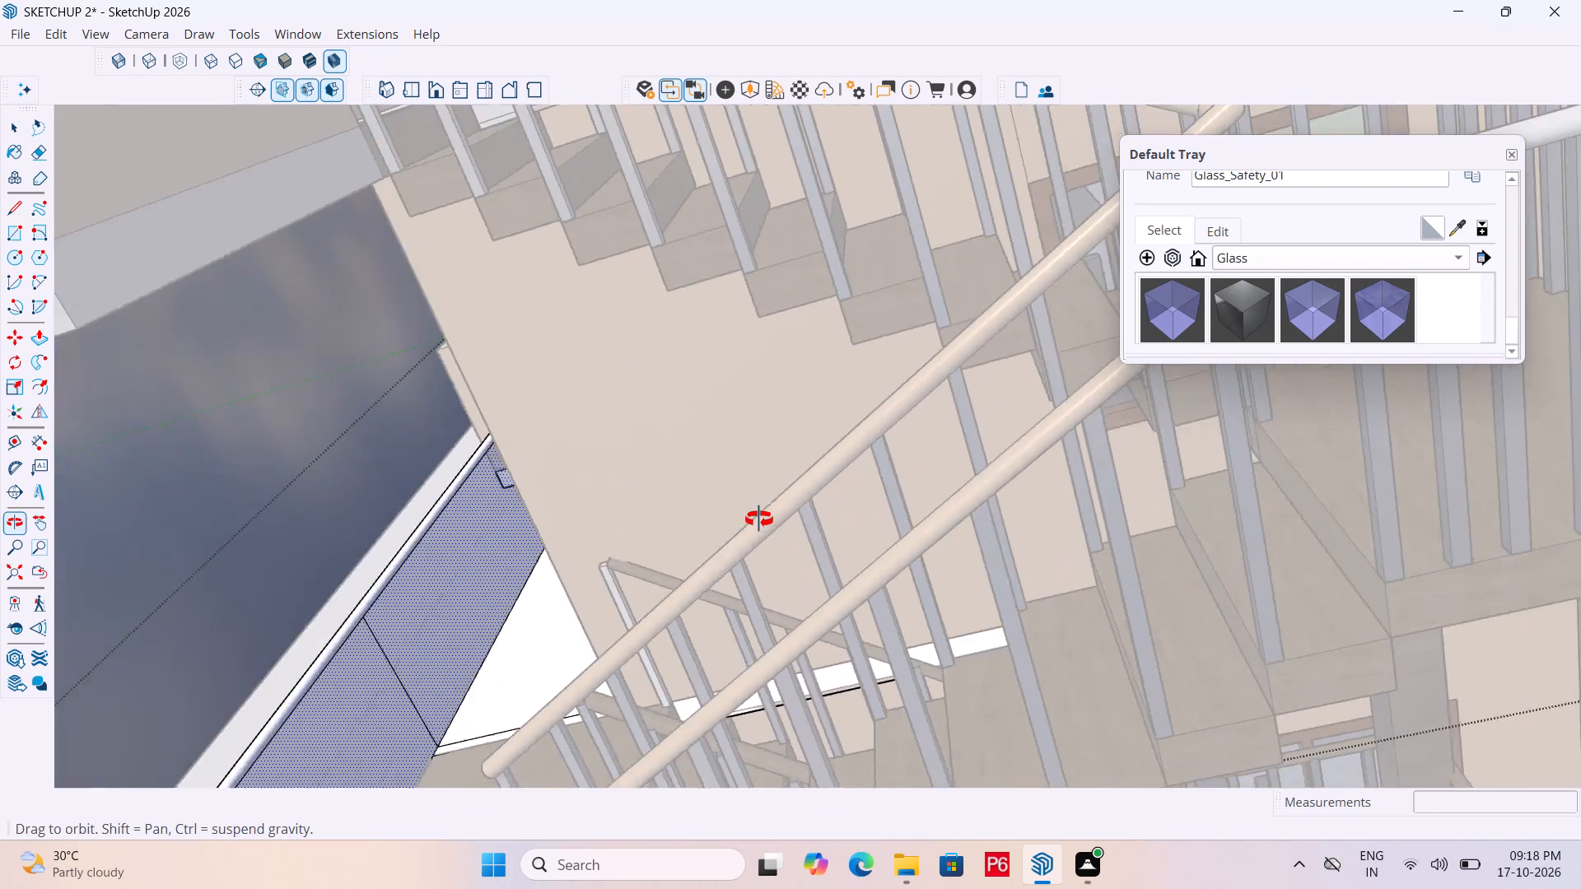
pyautogui.moveTo(759, 519); pyautogui.dragTo(763, 518, button='middle')
pyautogui.hotkey('ctrl', 's')
pyautogui.hotkey('ctrl', 's')
# Examine the glass-painted staircase-side parapet from the stair side and from the outside of the house.
pyautogui.scroll(-6, 846, 407)
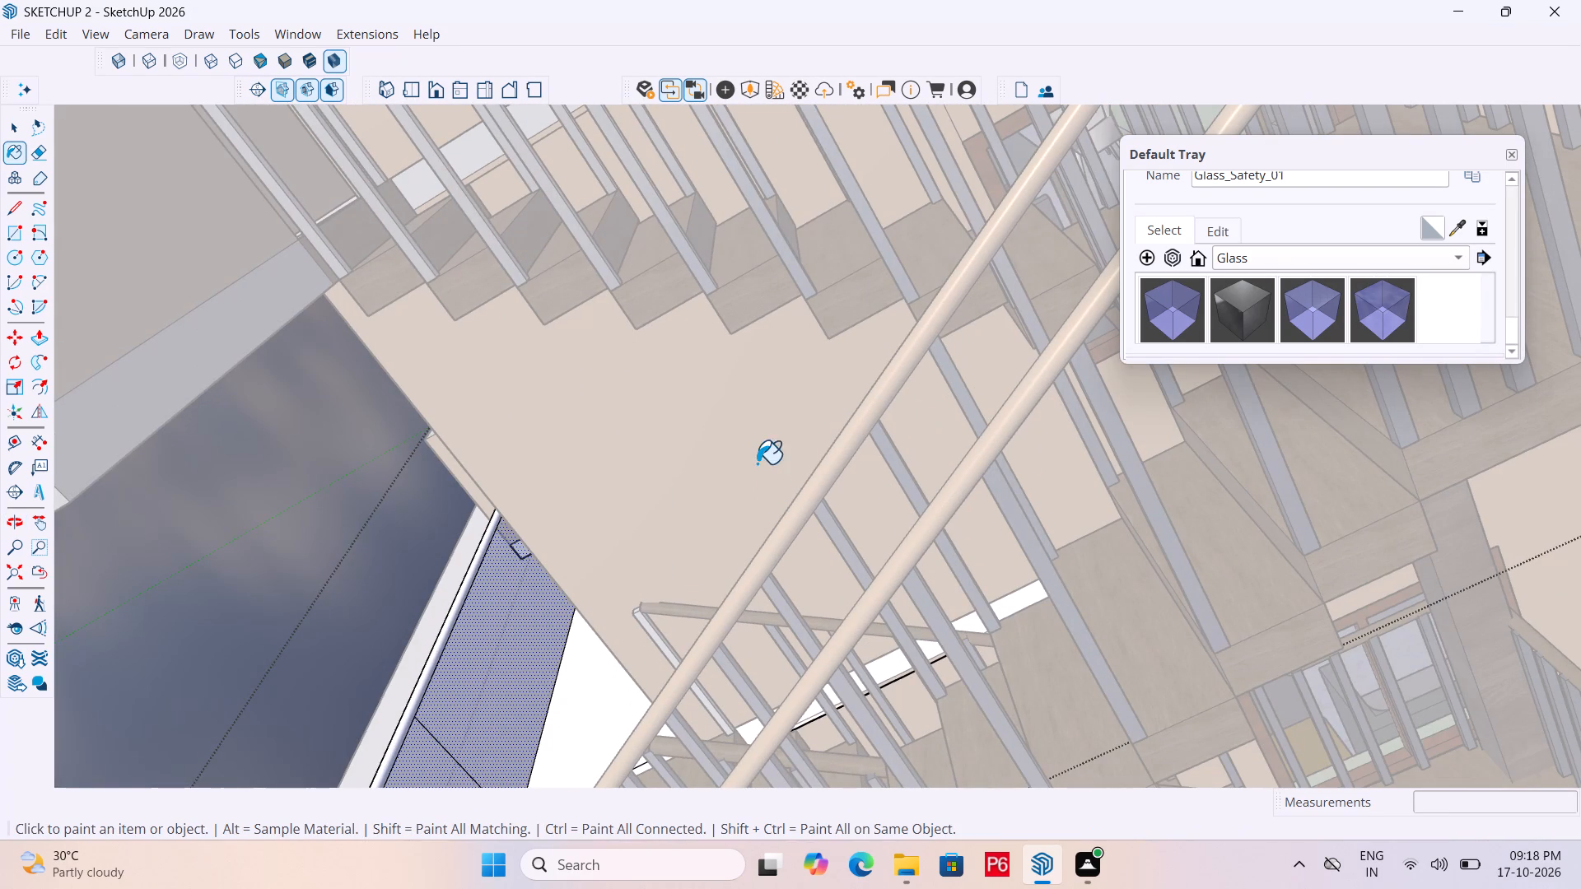
pyautogui.scroll(-7, 976, 423)
pyautogui.scroll(-4, 1150, 476)
pyautogui.moveTo(885, 520); pyautogui.dragTo(894, 447, button='middle')
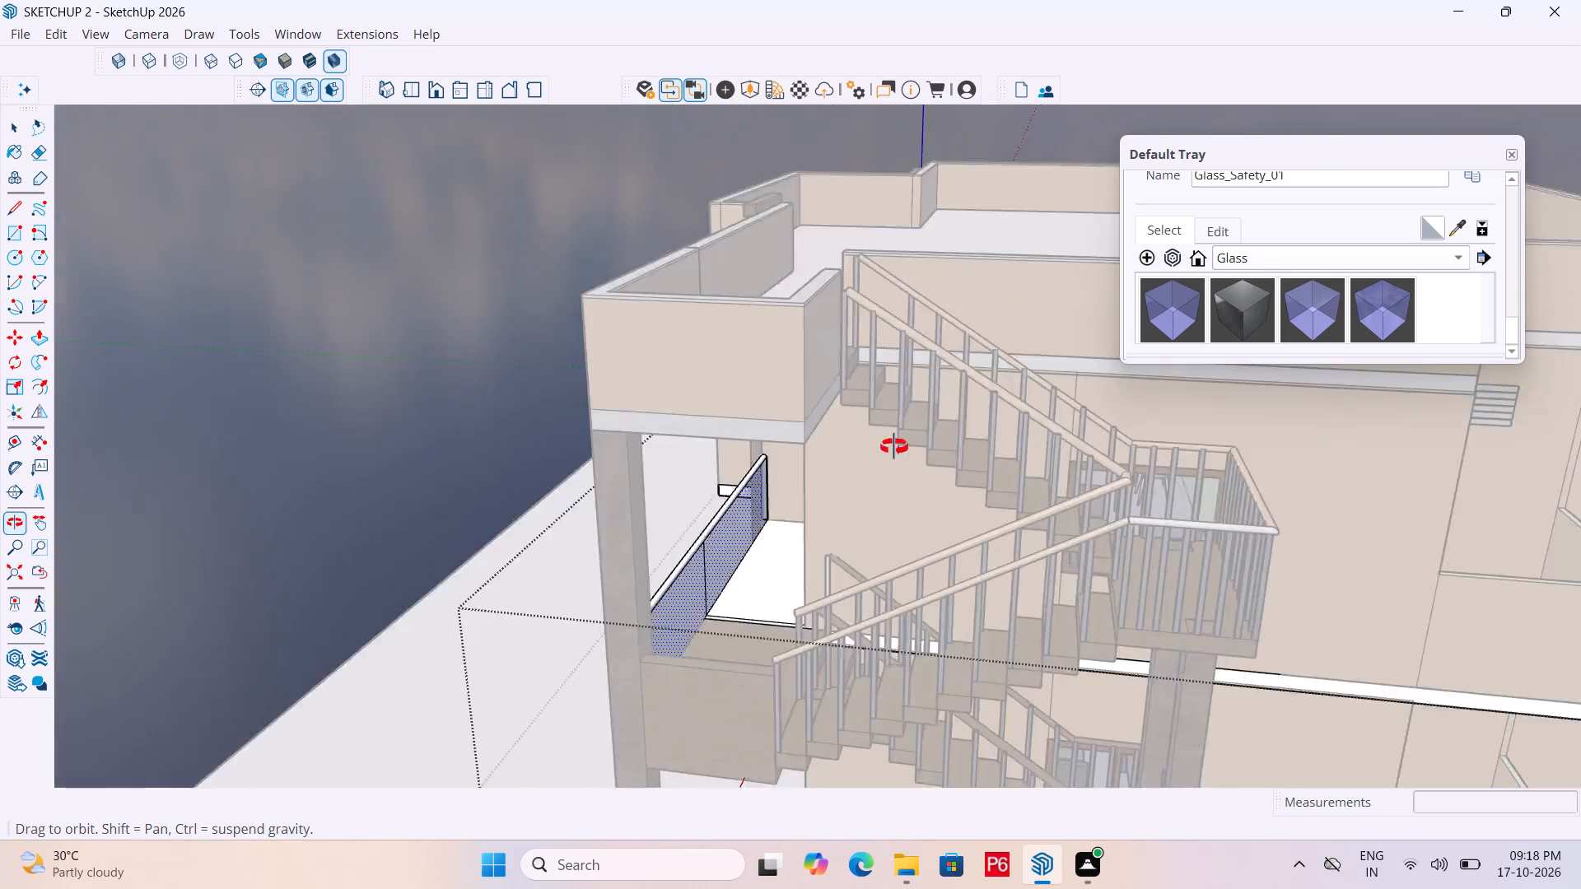
pyautogui.moveTo(894, 447); pyautogui.dragTo(1262, 312, button='middle')
pyautogui.moveTo(842, 606); pyautogui.dragTo(949, 610, button='middle')
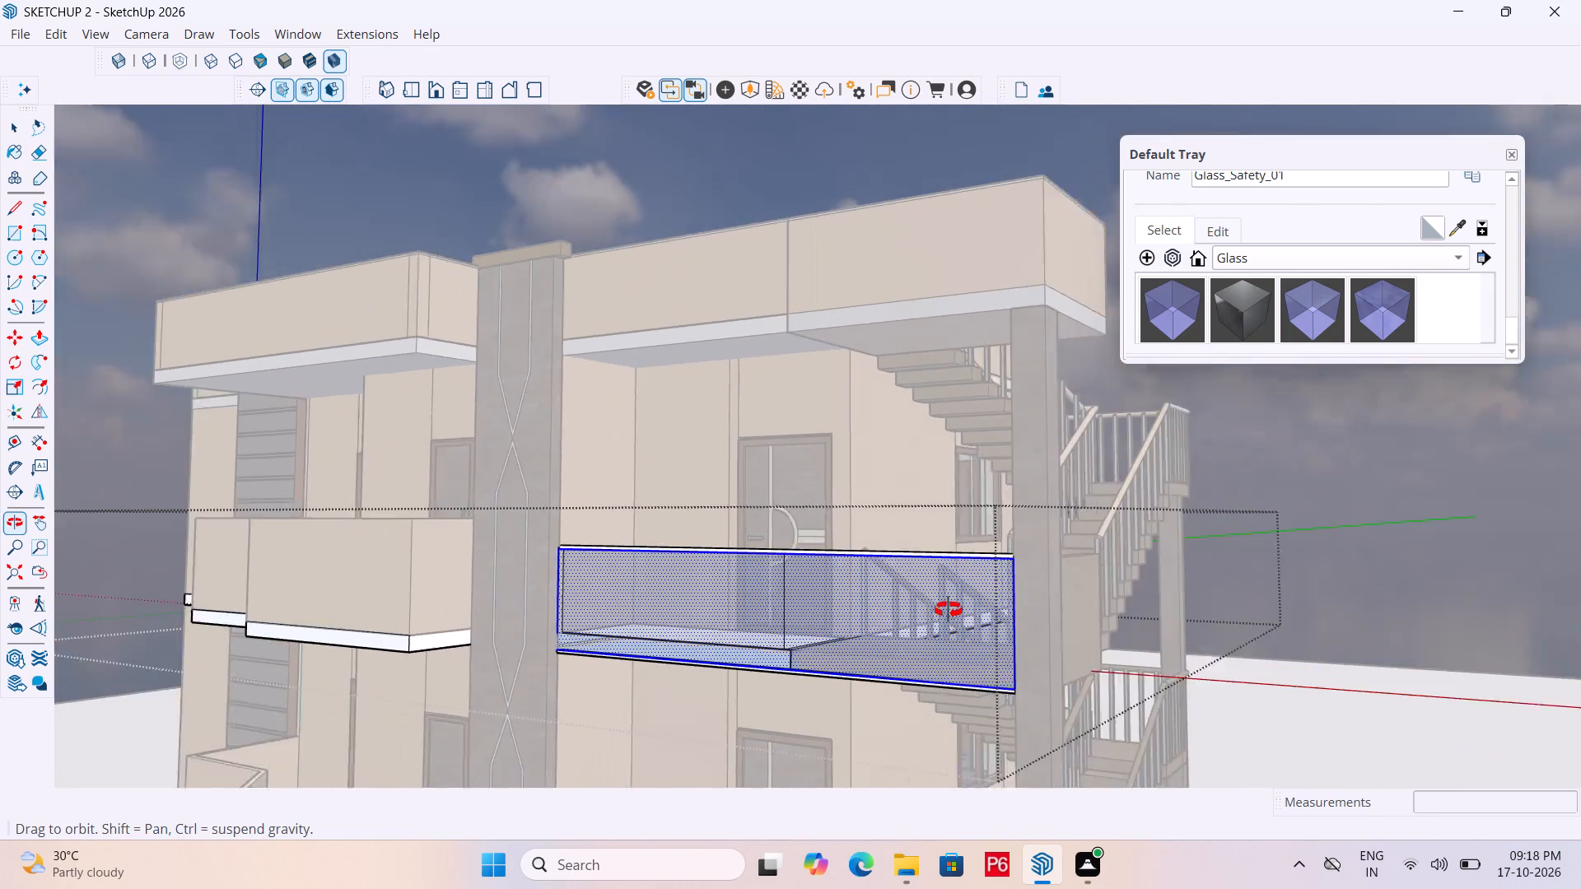
pyautogui.moveTo(949, 610); pyautogui.dragTo(1024, 610, button='middle')
pyautogui.scroll(5, 1024, 610)
pyautogui.scroll(6, 738, 688)
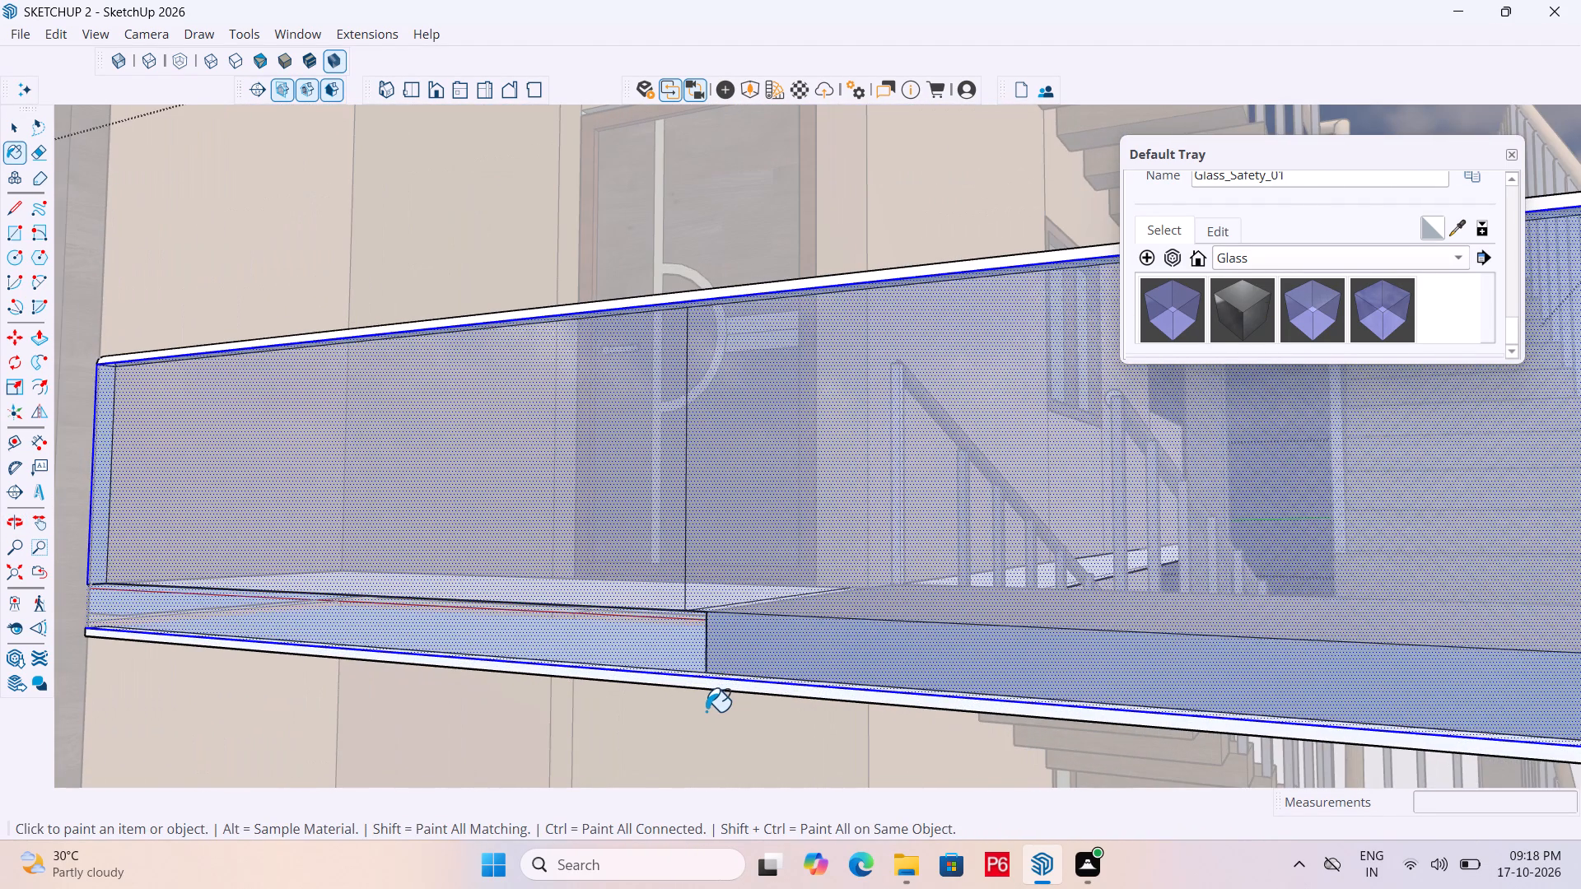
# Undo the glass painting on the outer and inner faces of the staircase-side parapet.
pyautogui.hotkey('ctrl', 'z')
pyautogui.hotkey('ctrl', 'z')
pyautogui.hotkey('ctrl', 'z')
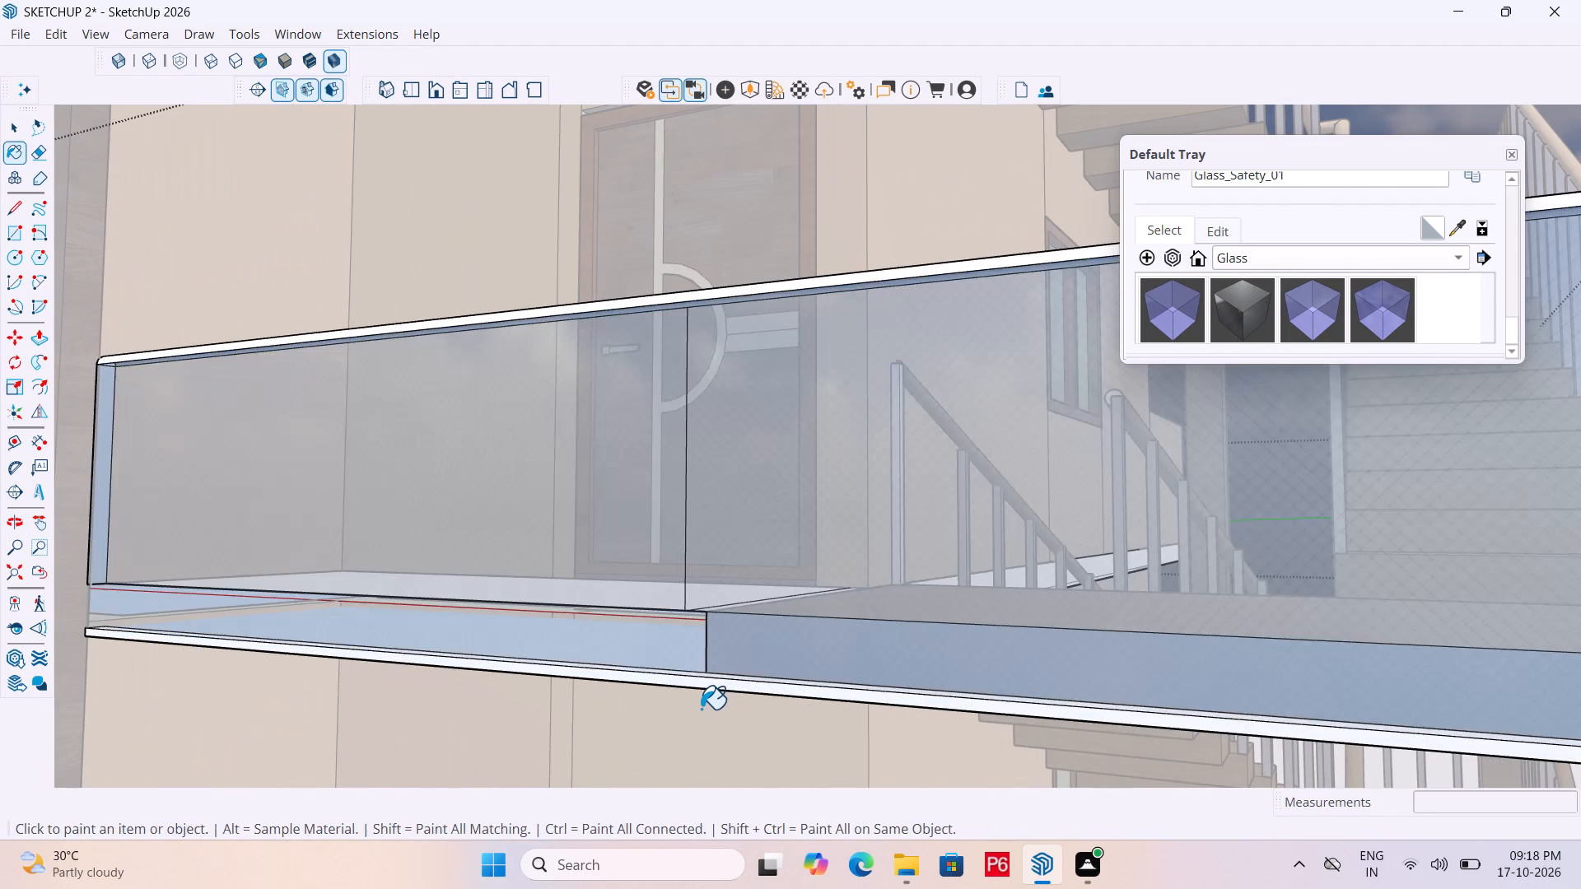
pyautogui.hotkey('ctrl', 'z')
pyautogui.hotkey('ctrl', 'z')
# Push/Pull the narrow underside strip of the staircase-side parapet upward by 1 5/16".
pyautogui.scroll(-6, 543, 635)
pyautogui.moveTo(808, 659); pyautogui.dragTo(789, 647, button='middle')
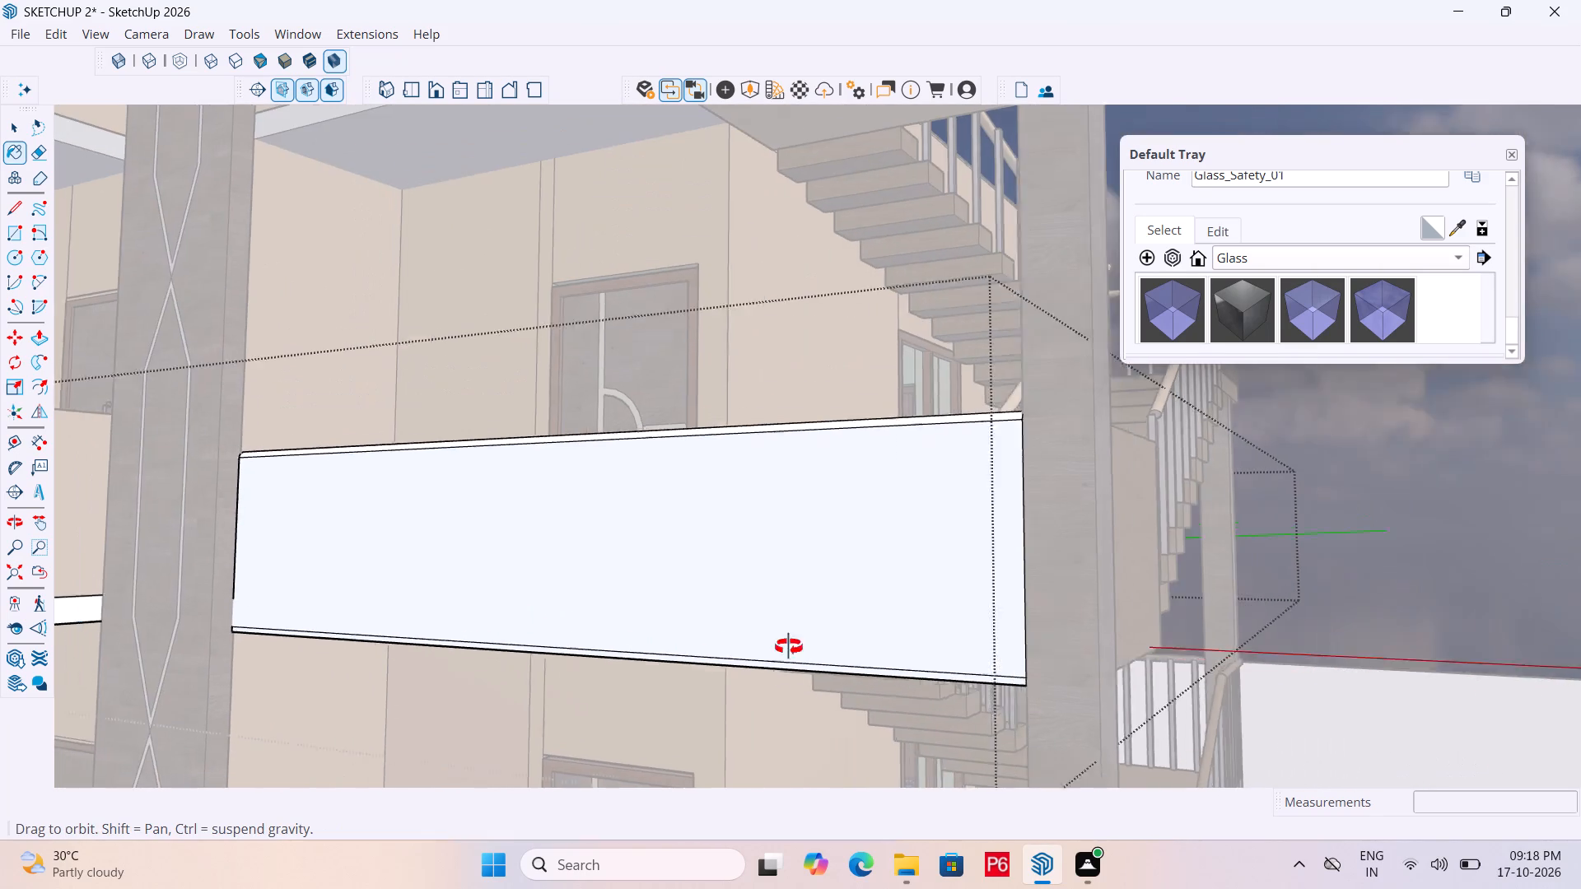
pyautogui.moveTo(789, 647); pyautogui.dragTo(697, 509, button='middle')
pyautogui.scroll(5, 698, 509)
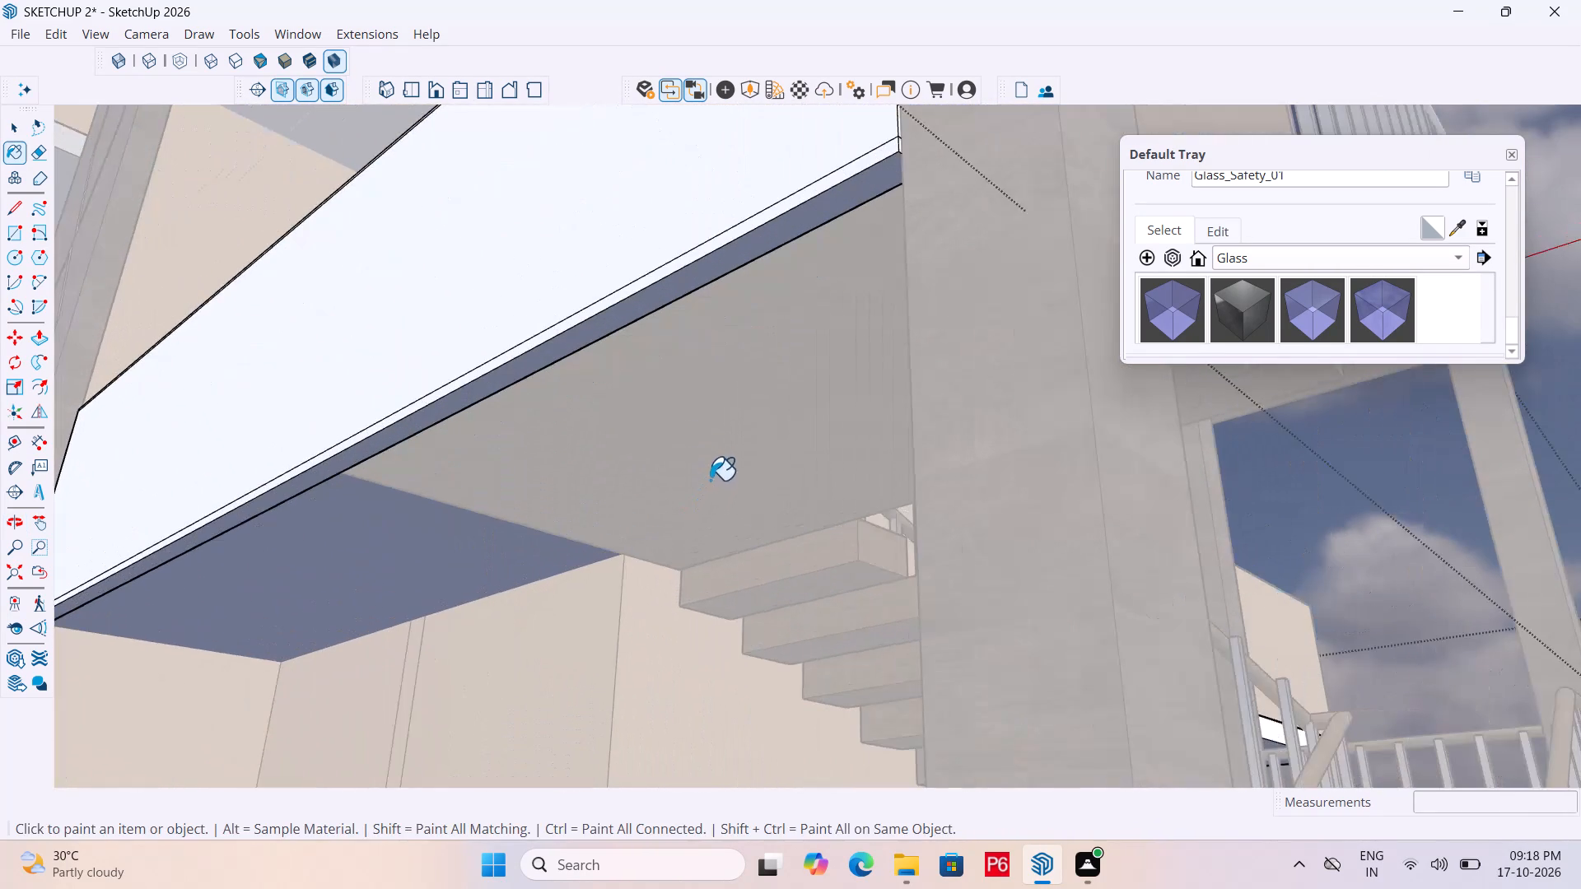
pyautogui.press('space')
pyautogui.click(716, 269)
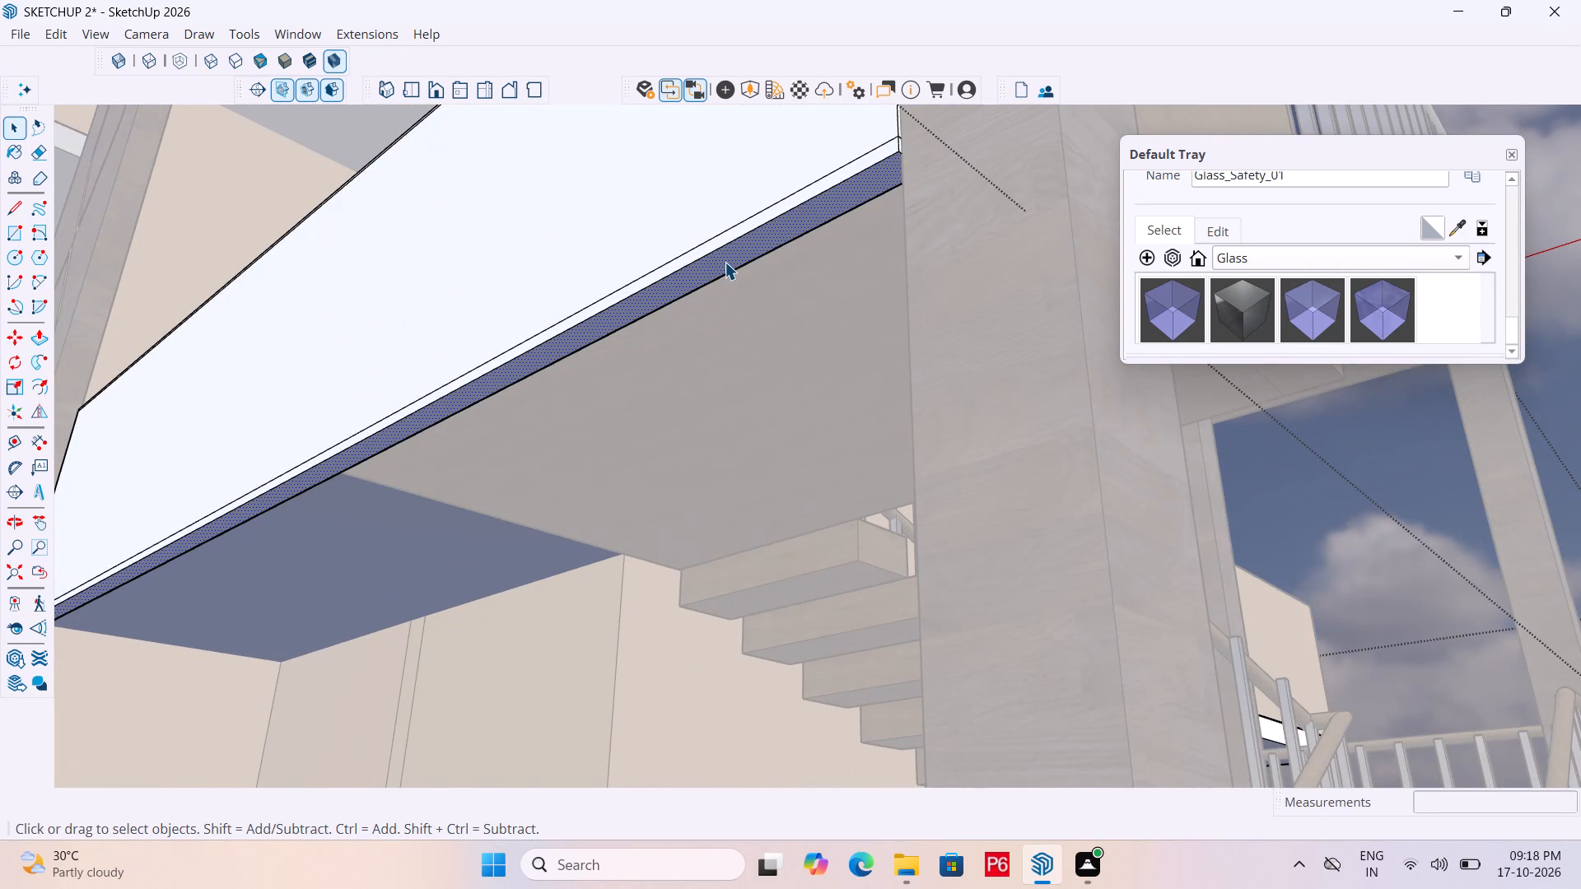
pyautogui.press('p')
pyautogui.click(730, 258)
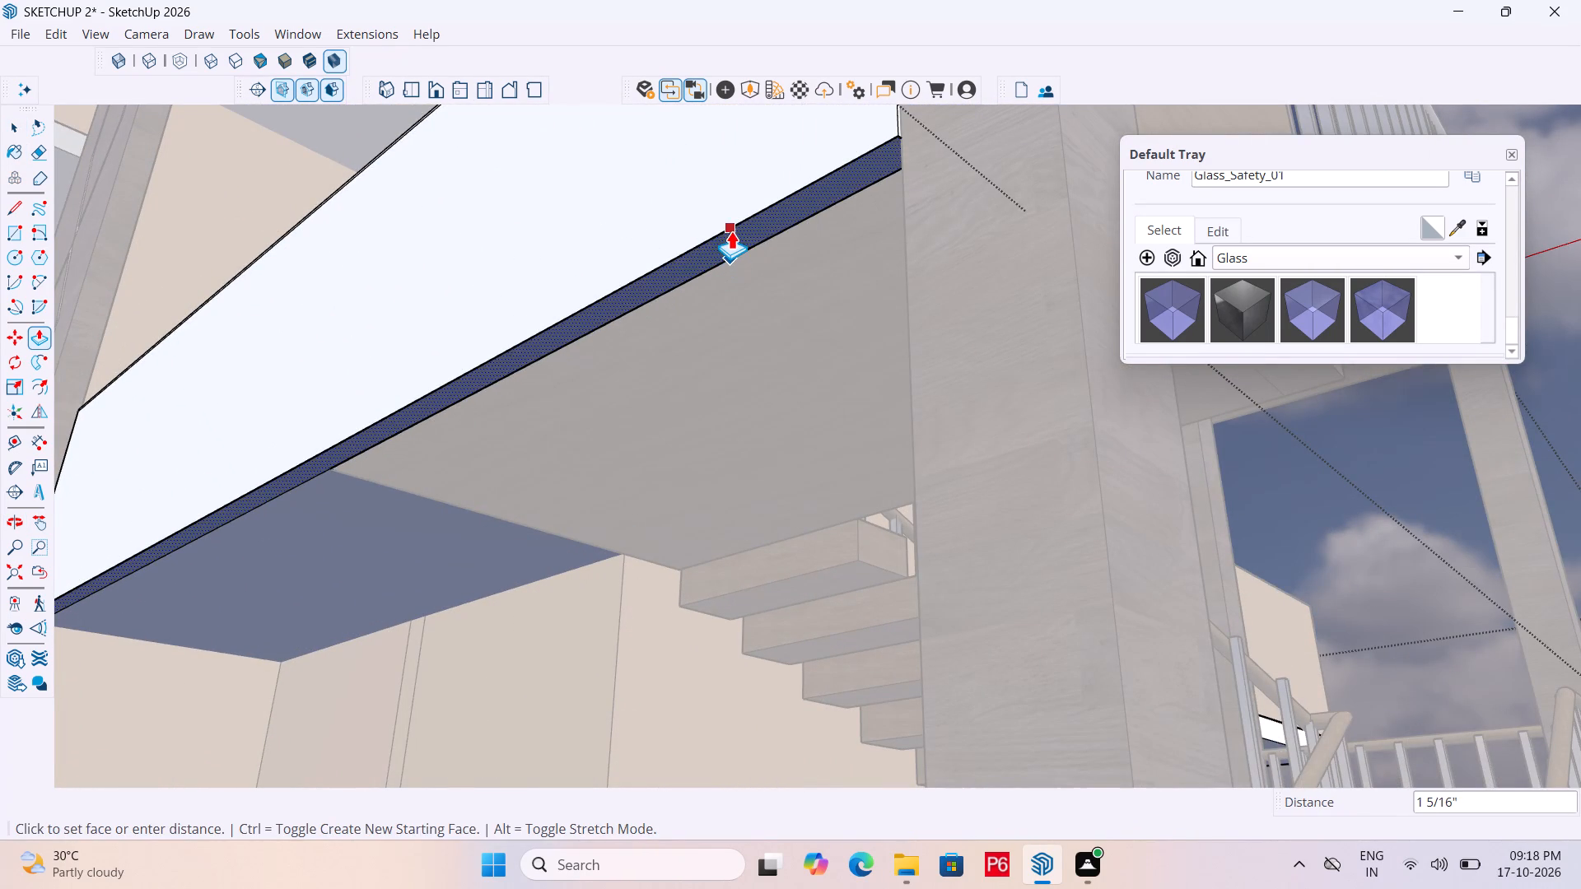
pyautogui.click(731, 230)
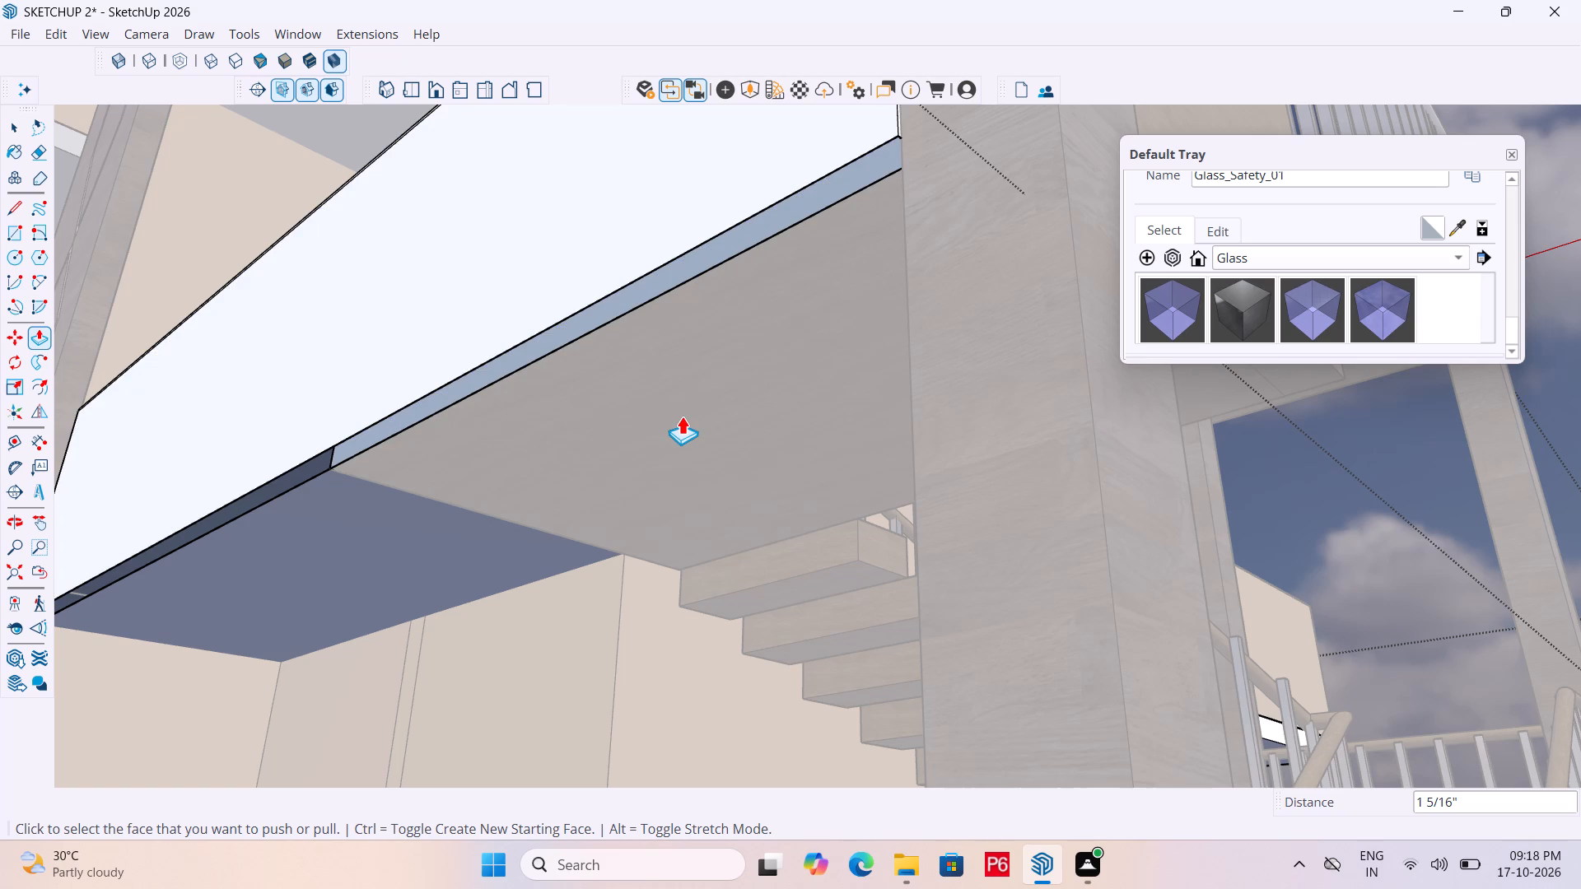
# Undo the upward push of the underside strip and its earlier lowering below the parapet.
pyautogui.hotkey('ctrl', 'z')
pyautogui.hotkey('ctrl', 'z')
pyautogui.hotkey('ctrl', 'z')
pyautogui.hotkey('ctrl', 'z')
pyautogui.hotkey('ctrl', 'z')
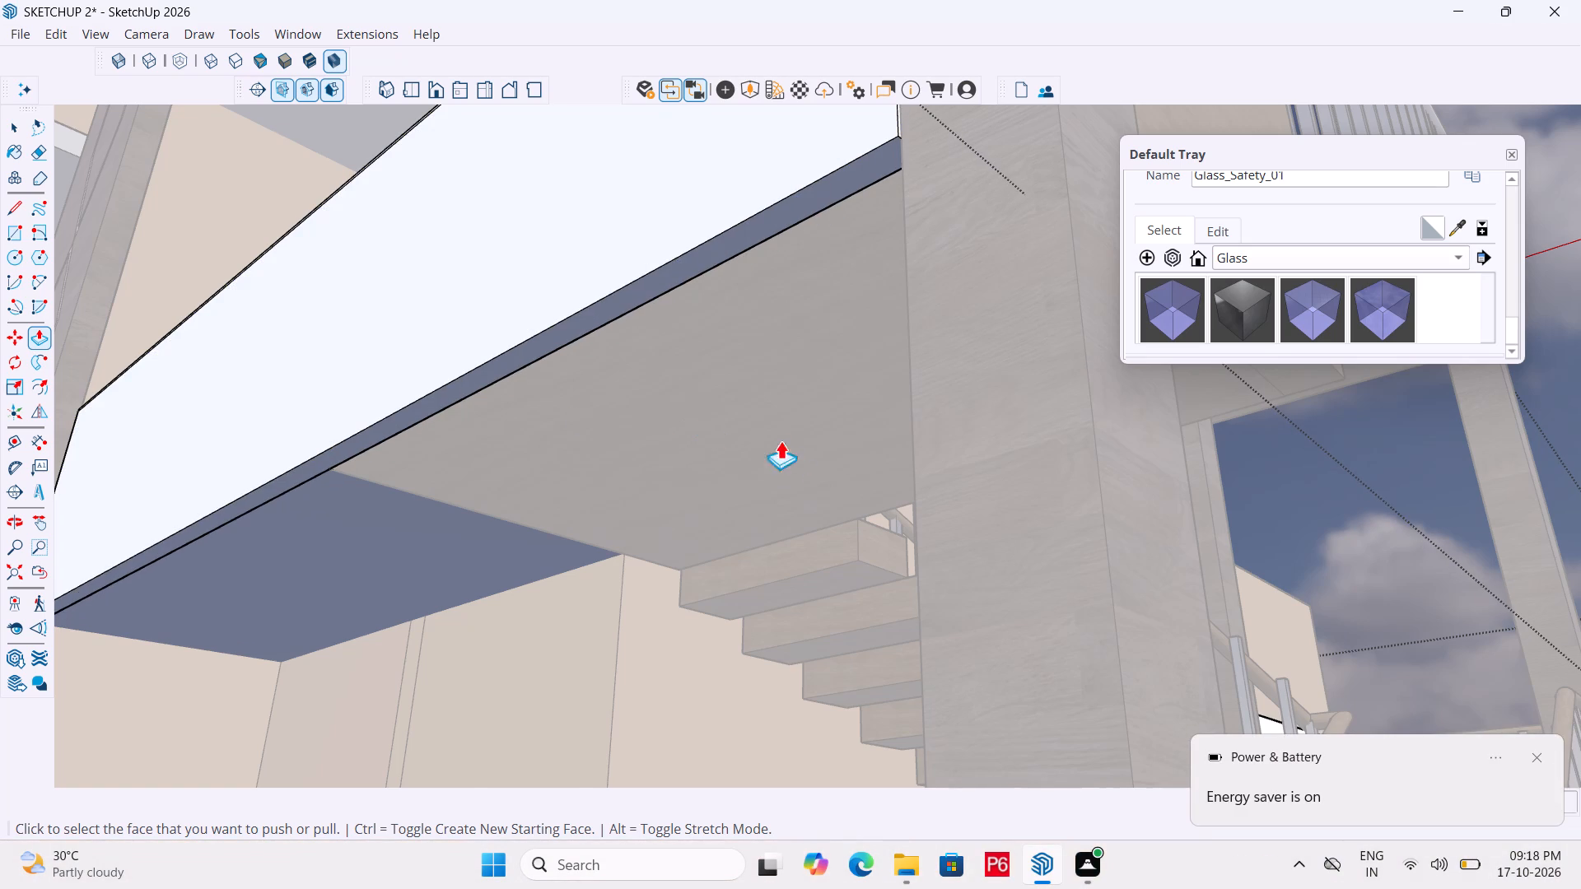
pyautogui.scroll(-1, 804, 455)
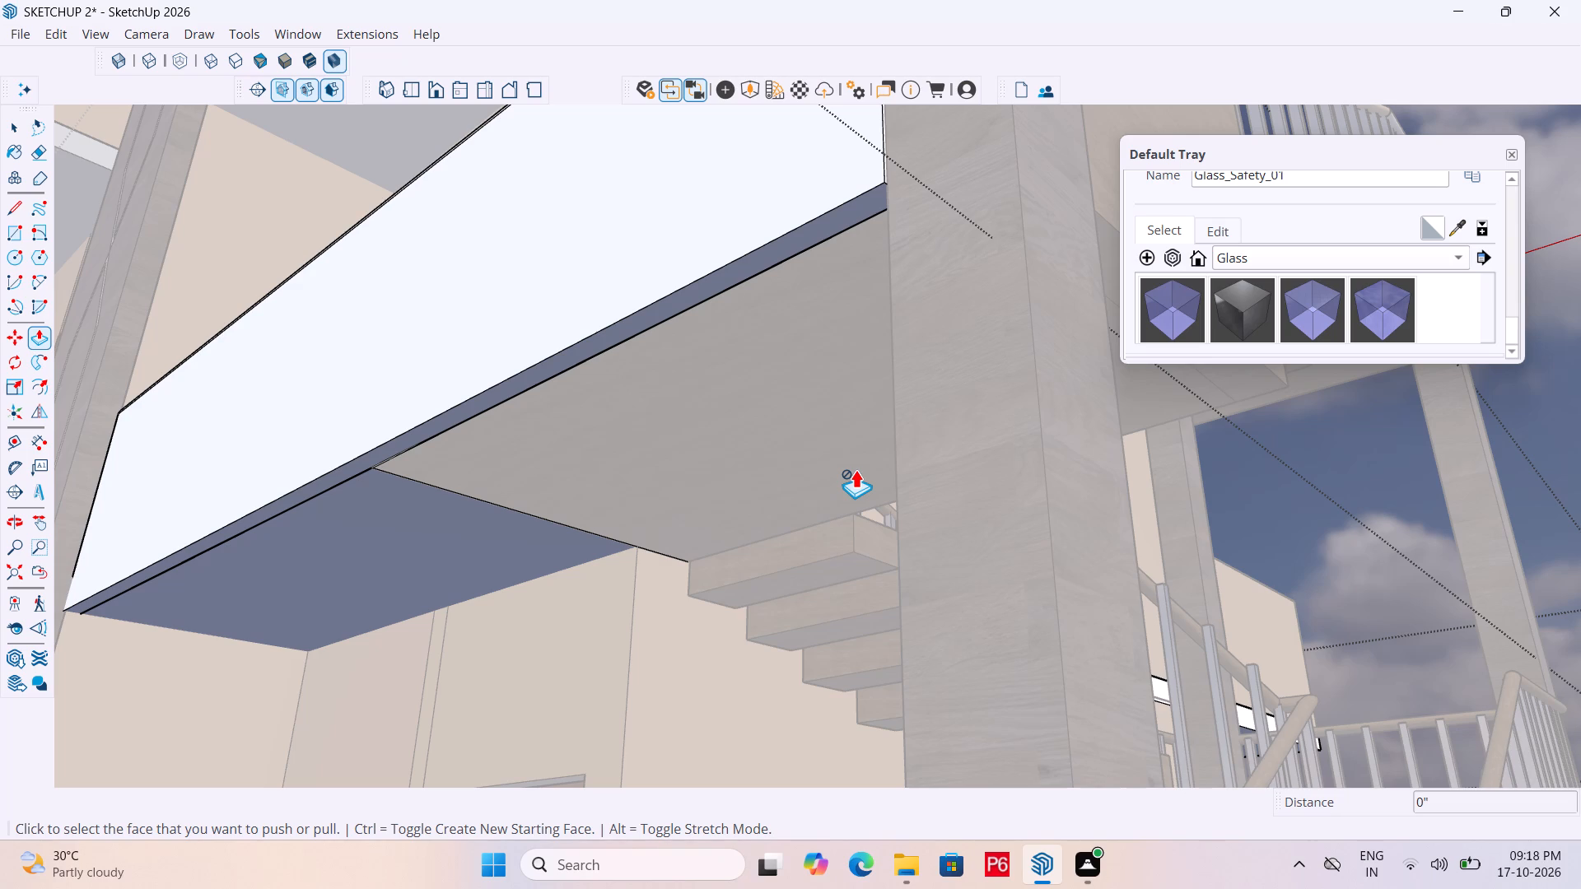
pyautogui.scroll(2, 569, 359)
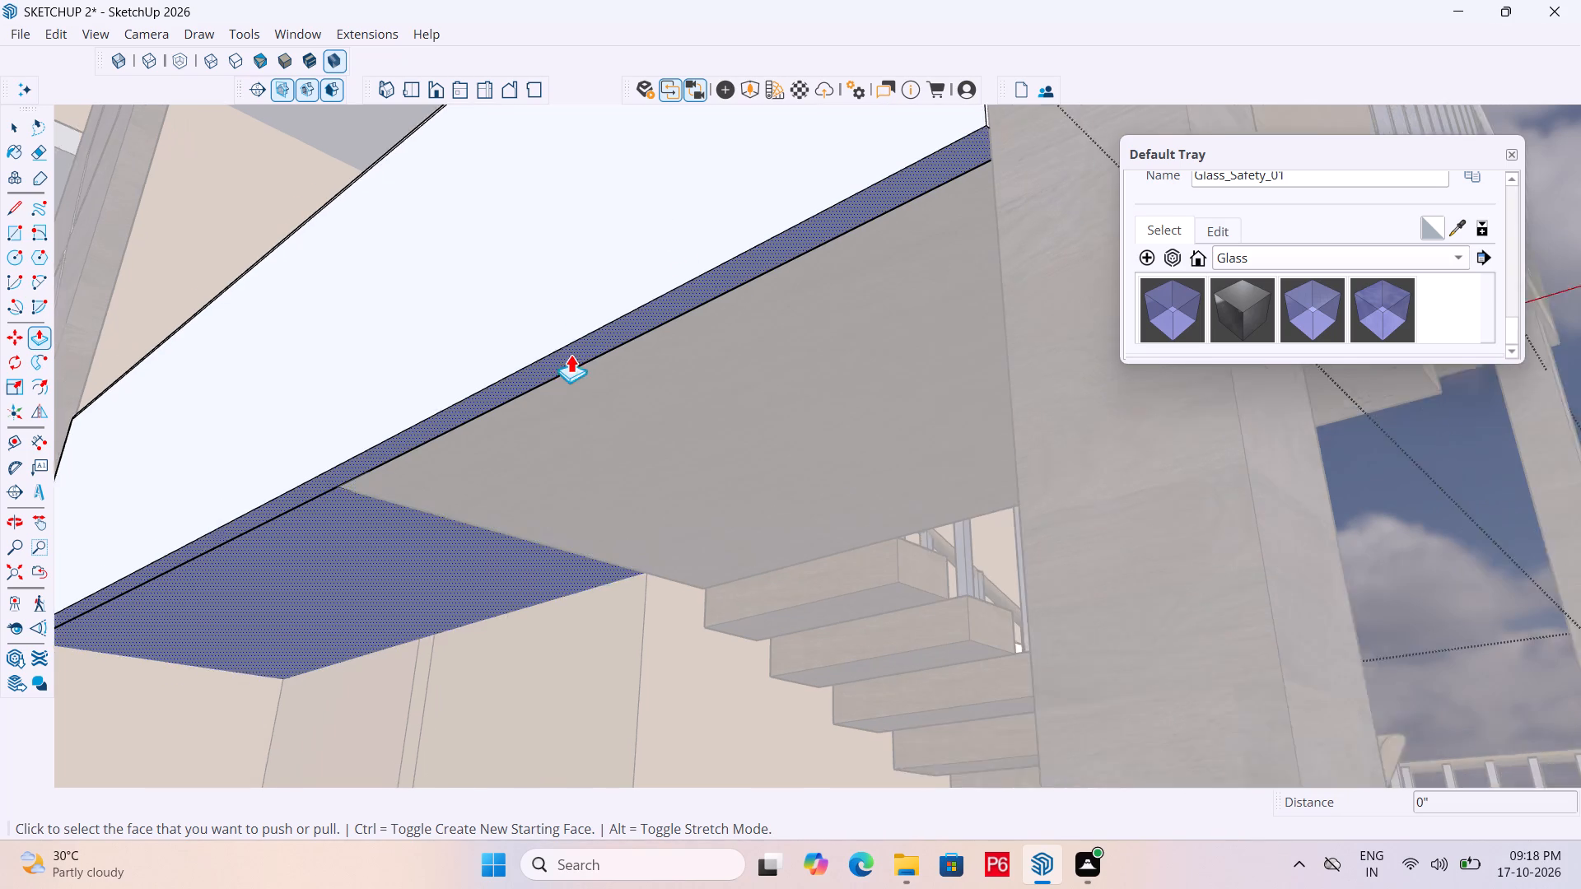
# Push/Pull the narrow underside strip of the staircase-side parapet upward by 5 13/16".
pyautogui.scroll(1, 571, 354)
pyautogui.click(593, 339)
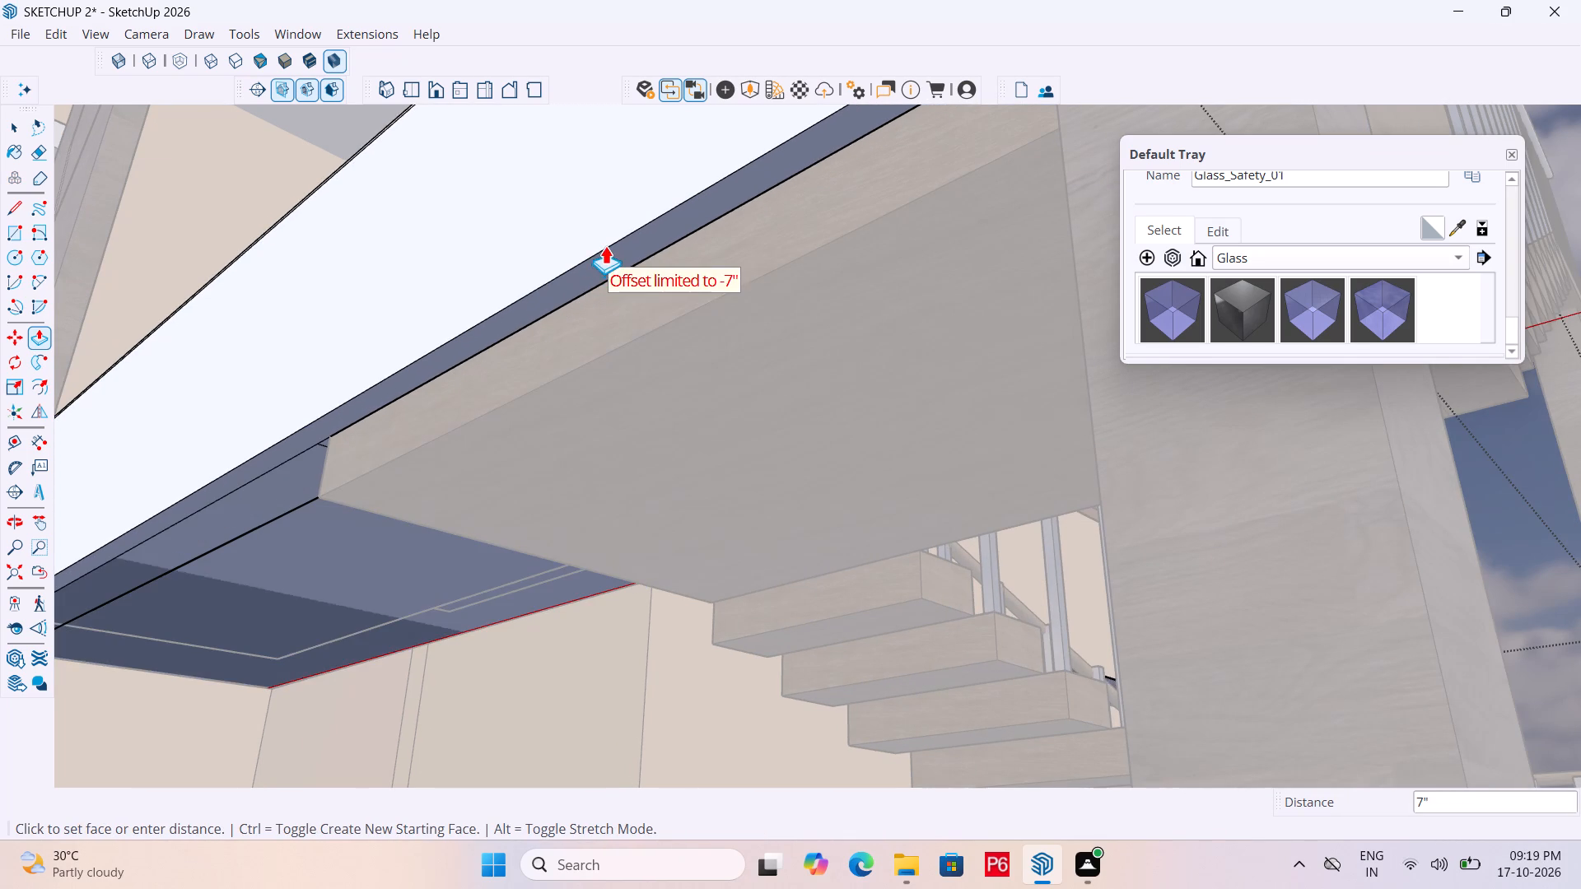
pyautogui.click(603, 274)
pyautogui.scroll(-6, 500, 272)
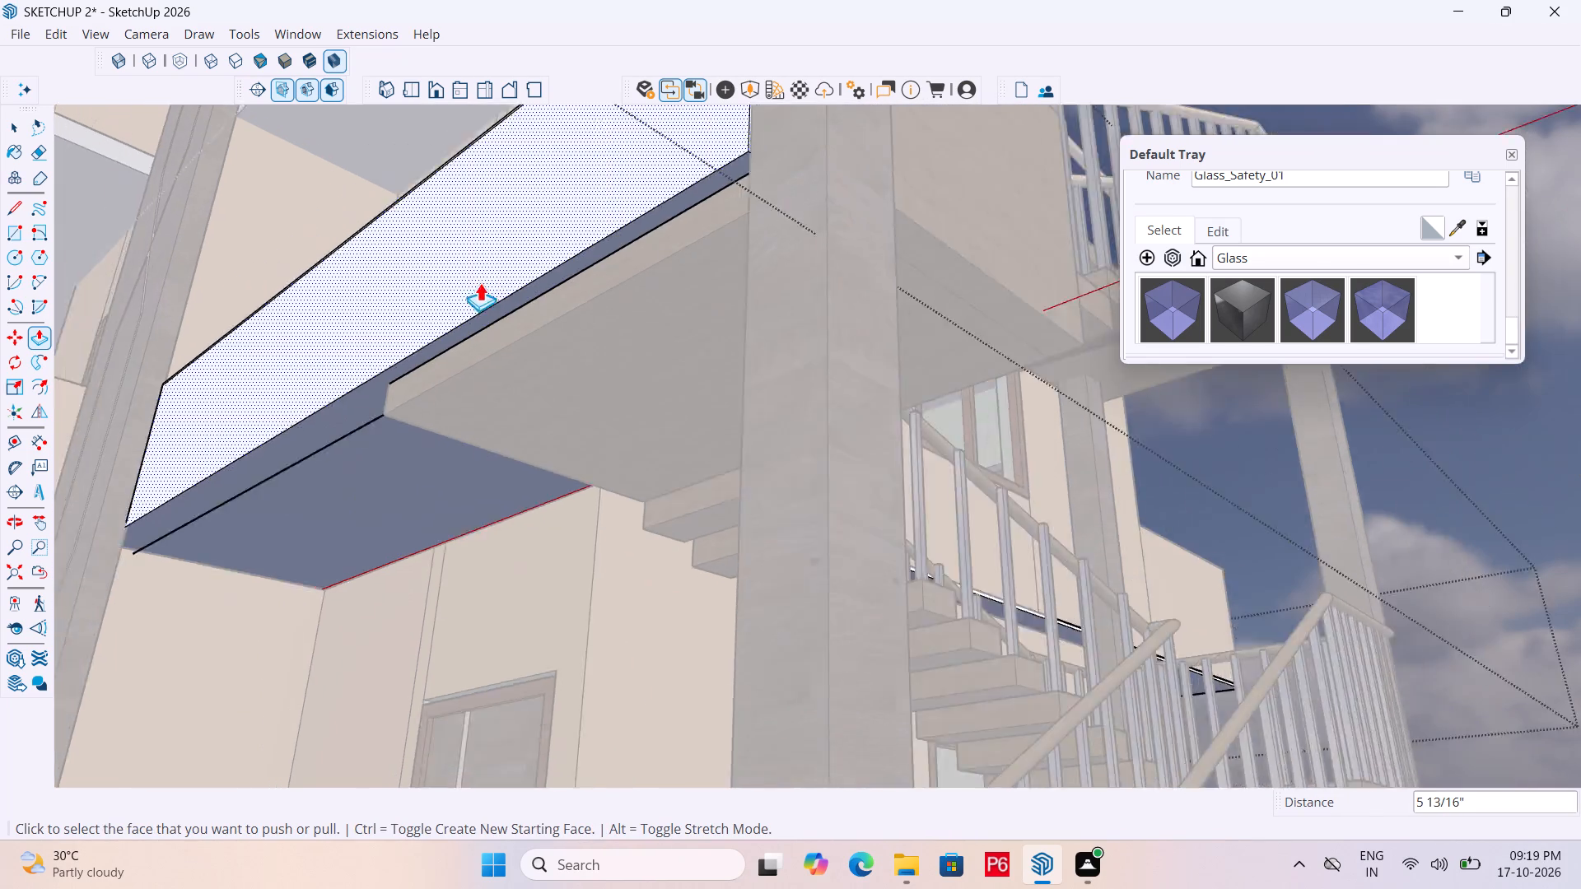
# Close the group and examine the raised underside strip from below, beside the staircase, and from outside the house.
pyautogui.moveTo(529, 280); pyautogui.dragTo(547, 288, button='middle')
pyautogui.press('space')
pyautogui.moveTo(431, 333); pyautogui.dragTo(243, 319, button='middle')
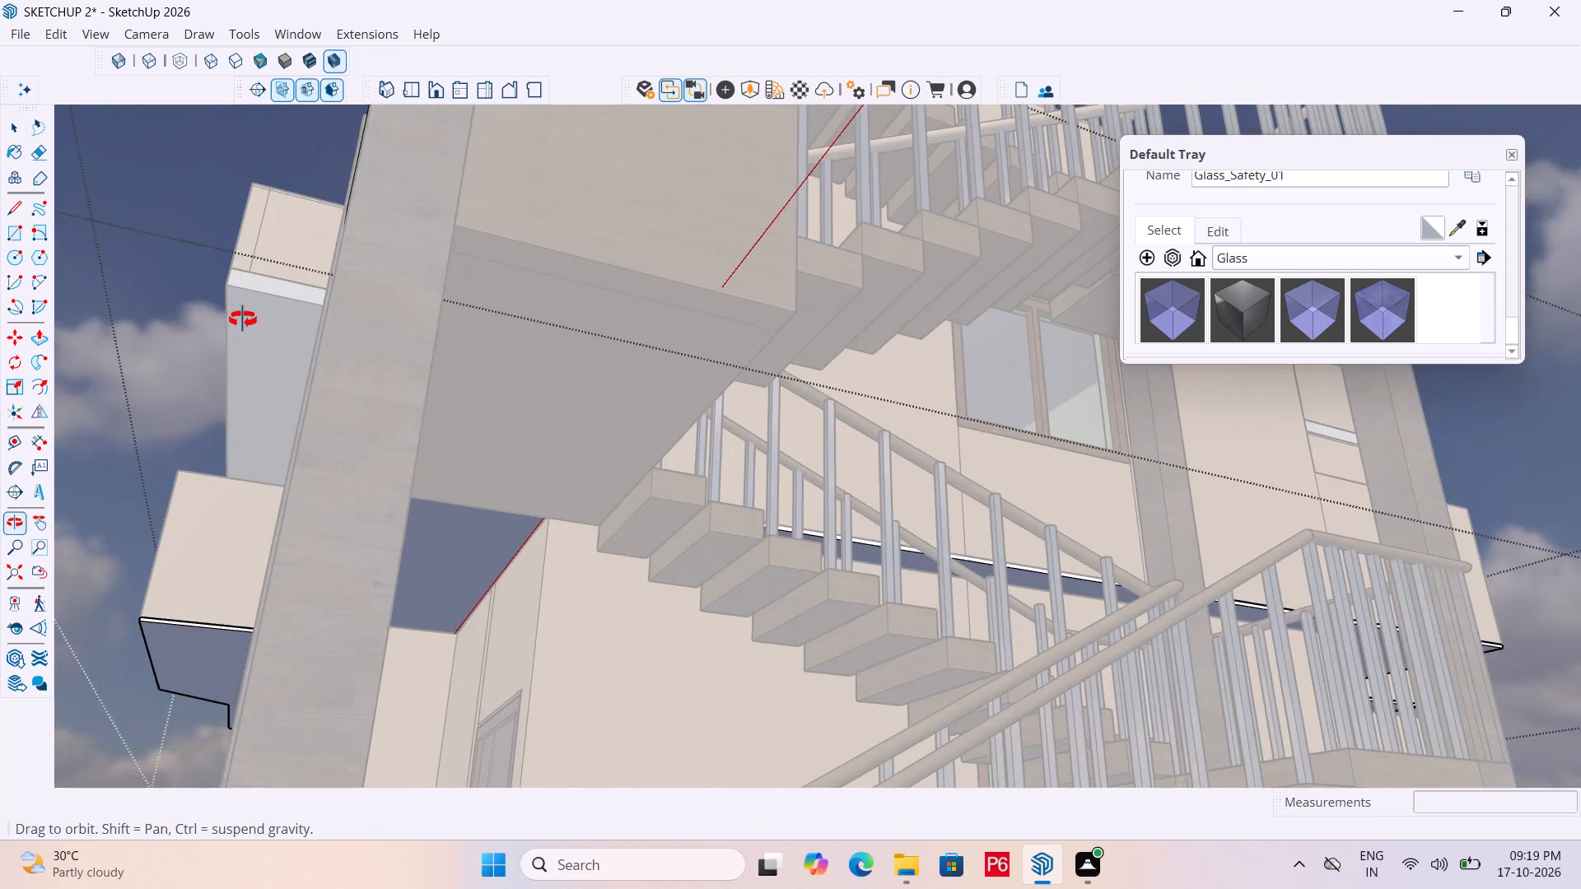
pyautogui.moveTo(243, 319); pyautogui.dragTo(587, 350, button='middle')
pyautogui.scroll(6, 579, 365)
pyautogui.moveTo(564, 384); pyautogui.dragTo(359, 344, button='middle')
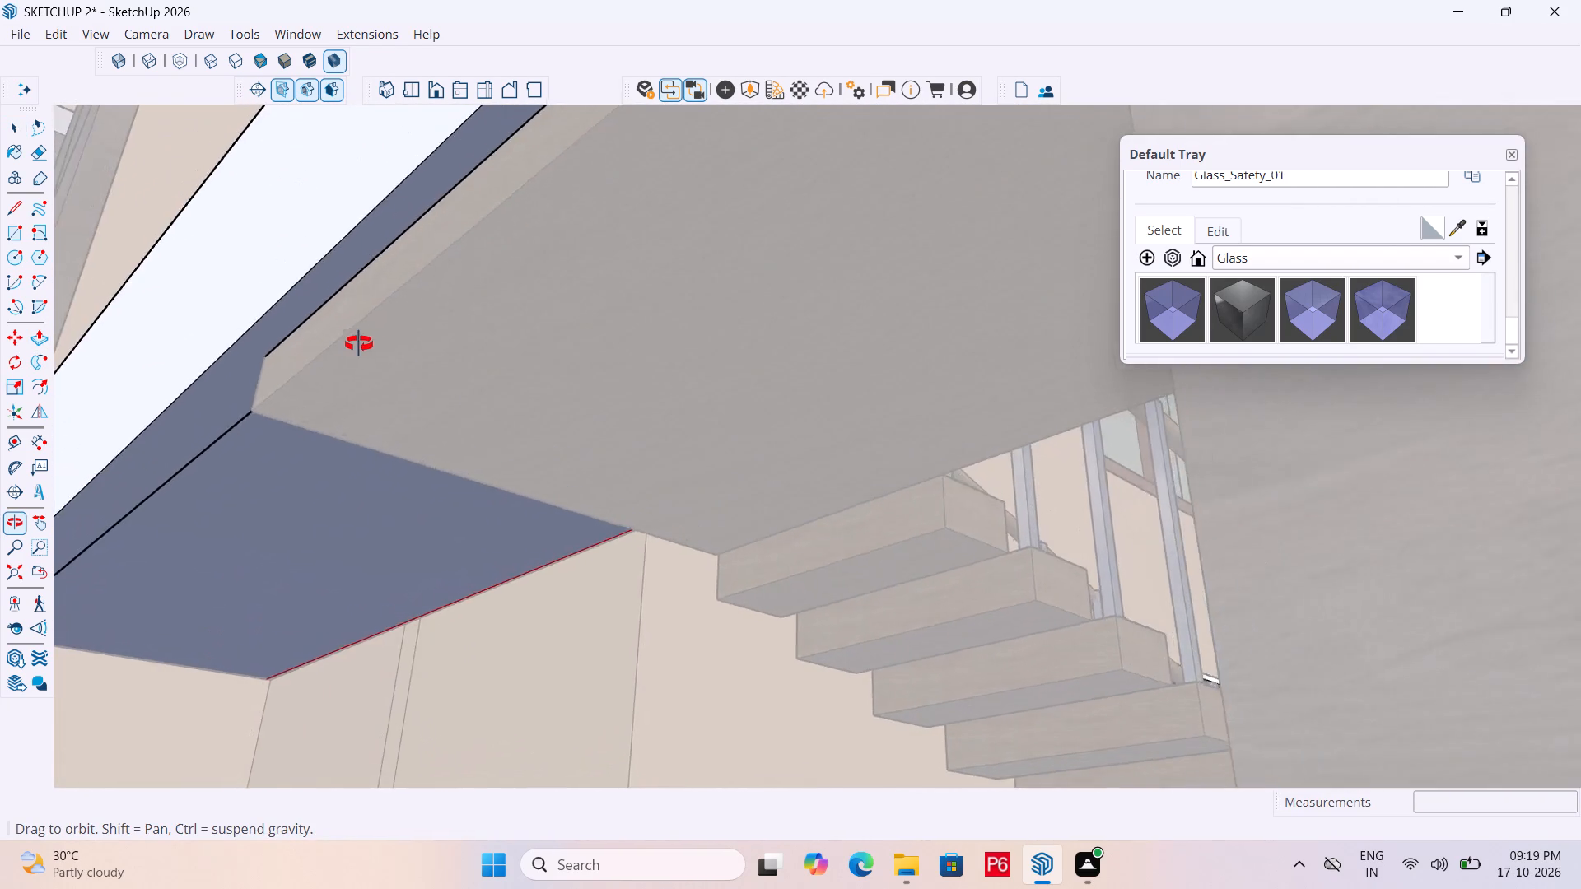
pyautogui.moveTo(359, 344); pyautogui.dragTo(352, 412, button='middle')
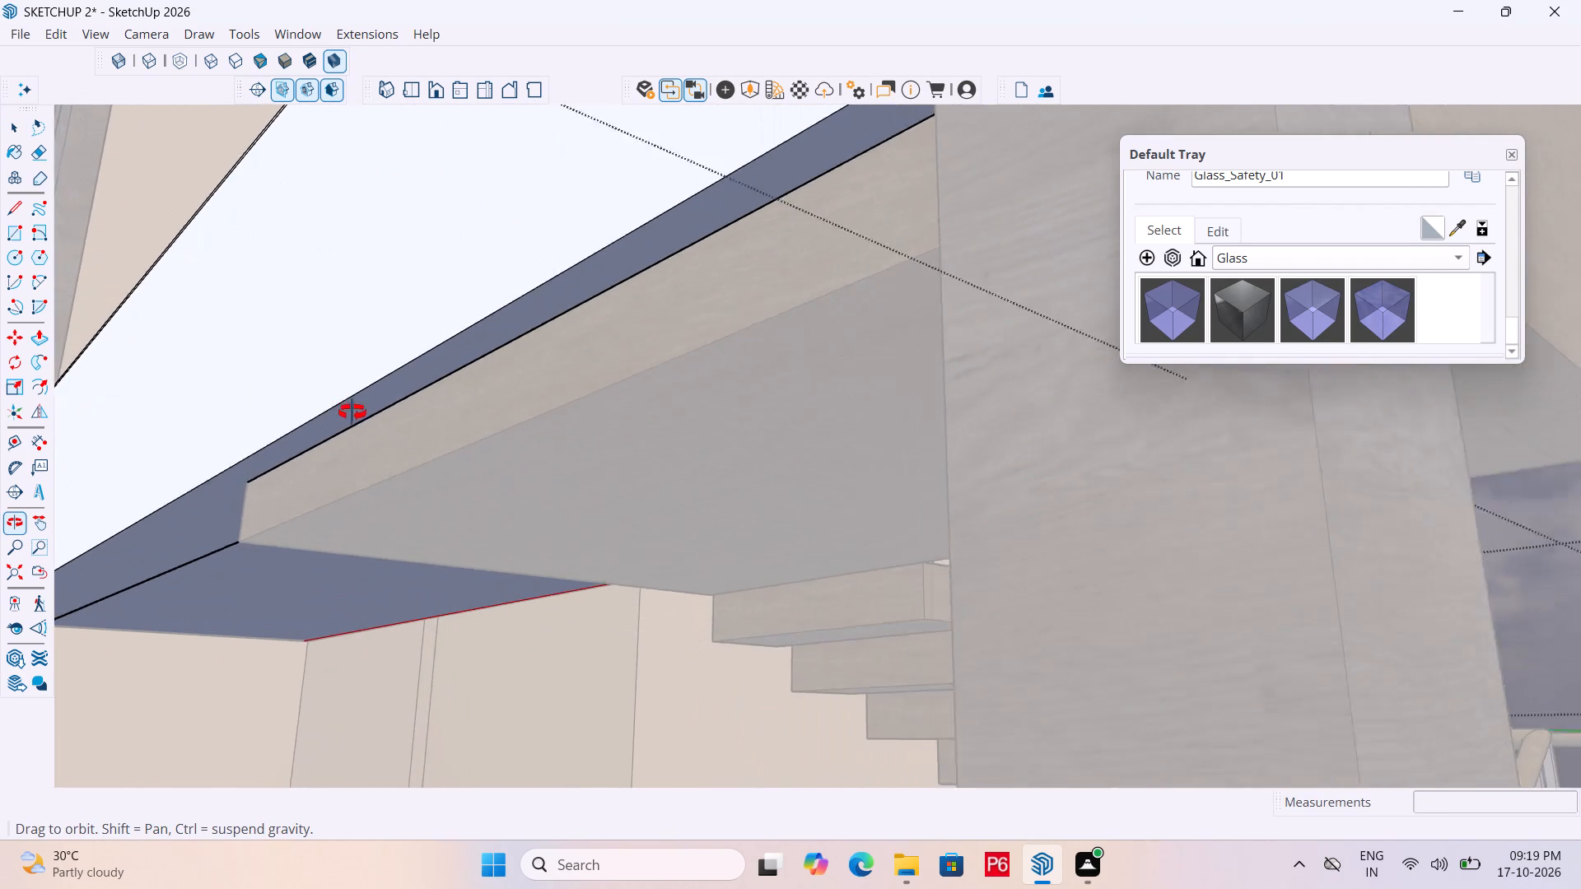
pyautogui.moveTo(352, 412); pyautogui.dragTo(413, 347, button='middle')
pyautogui.scroll(-13, 369, 418)
pyautogui.press('space')
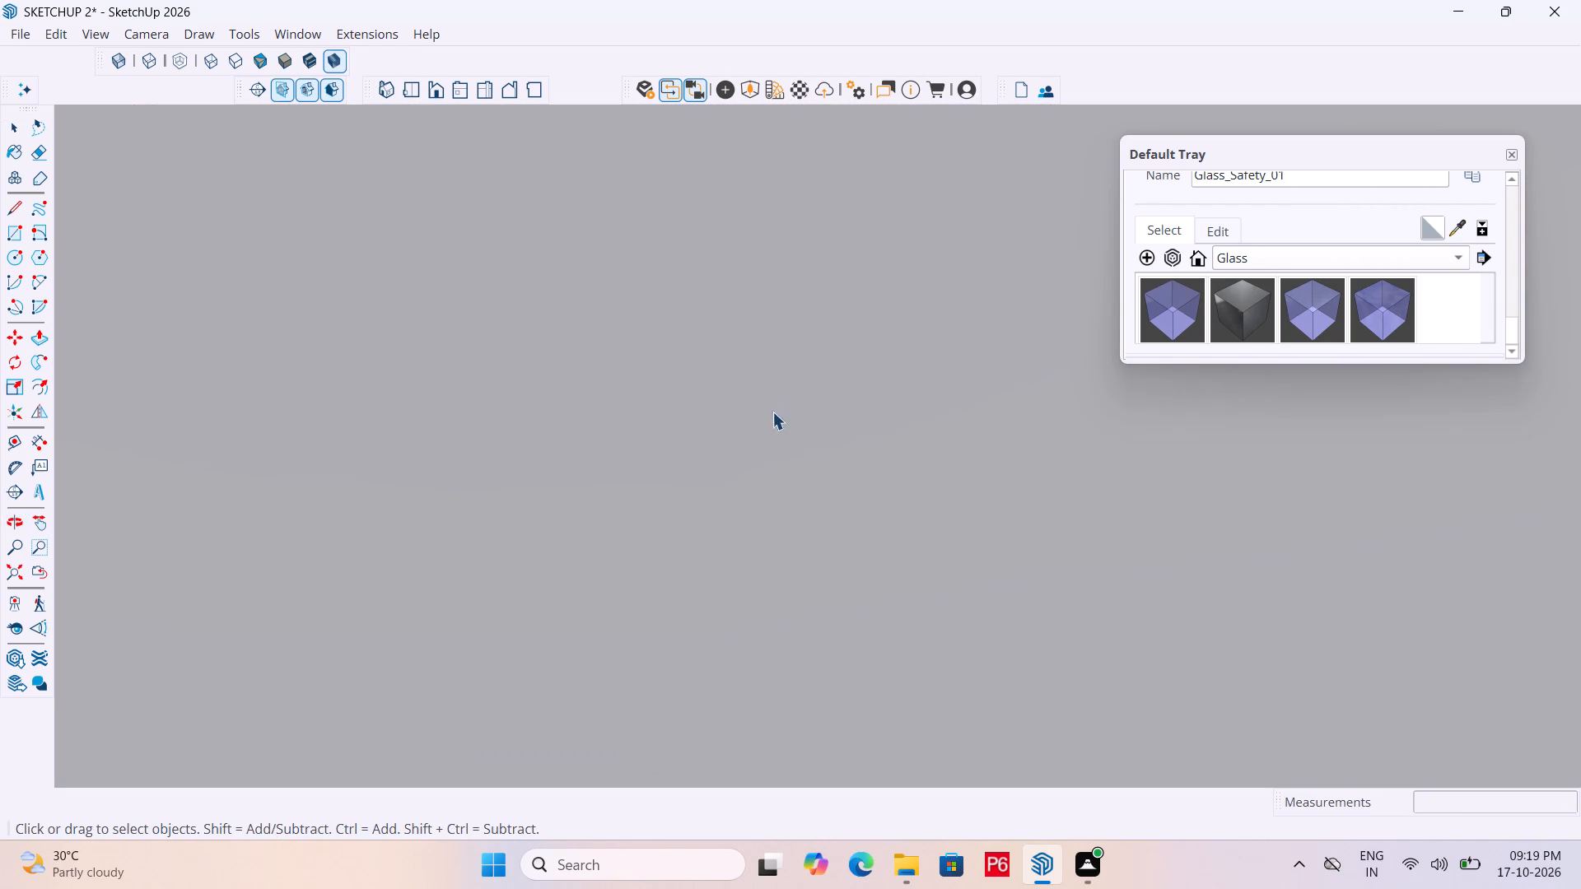
pyautogui.click(413, 95)
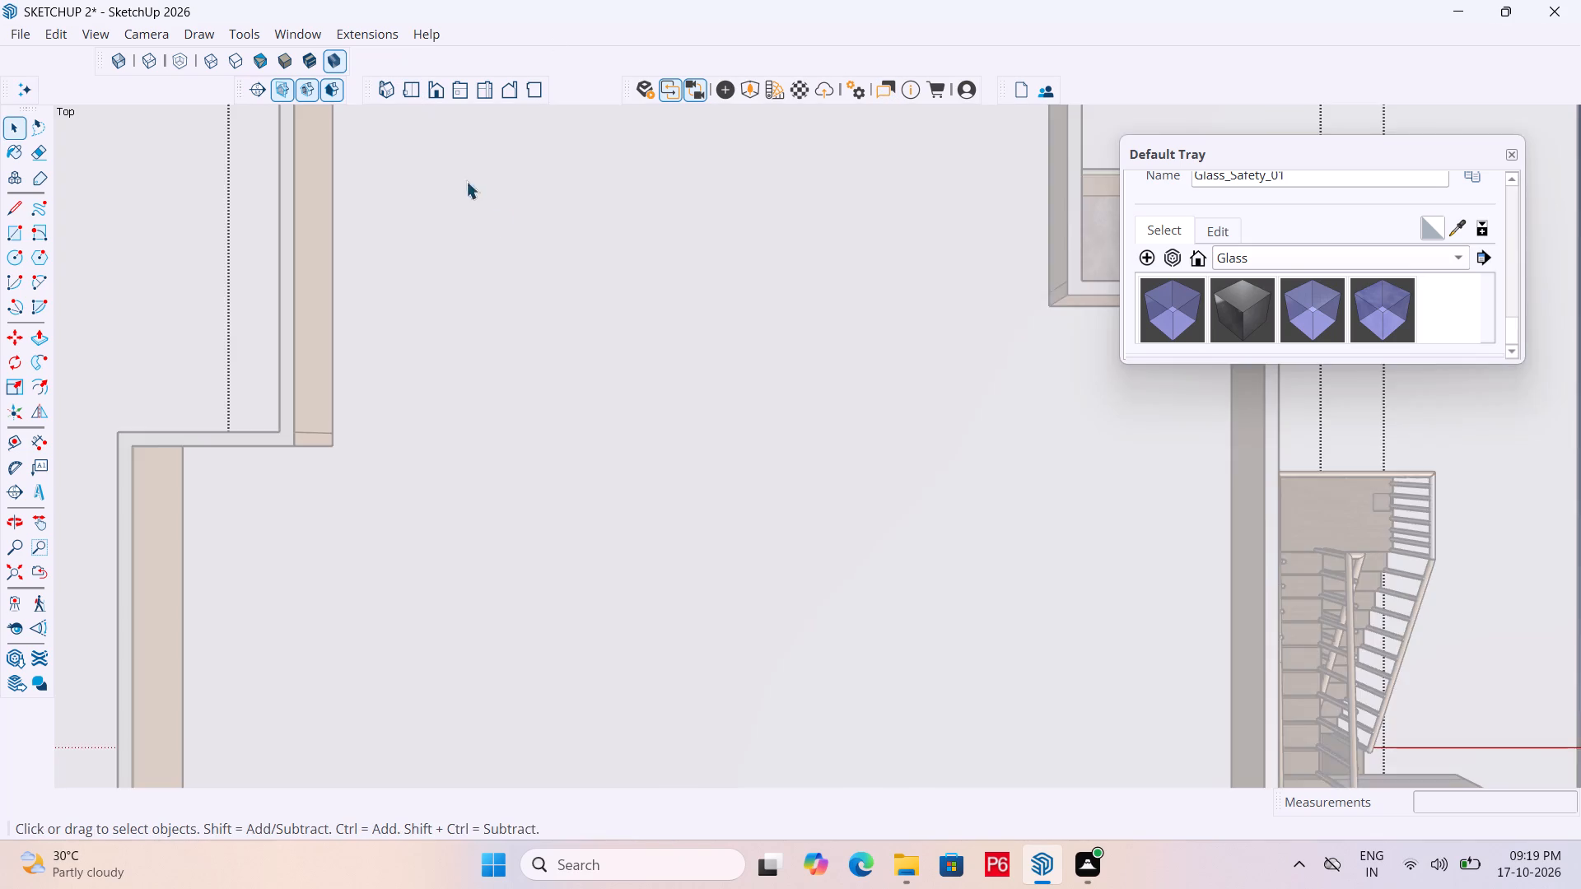
pyautogui.scroll(-13, 459, 362)
pyautogui.moveTo(770, 493); pyautogui.dragTo(515, 27, button='middle')
pyautogui.press('space')
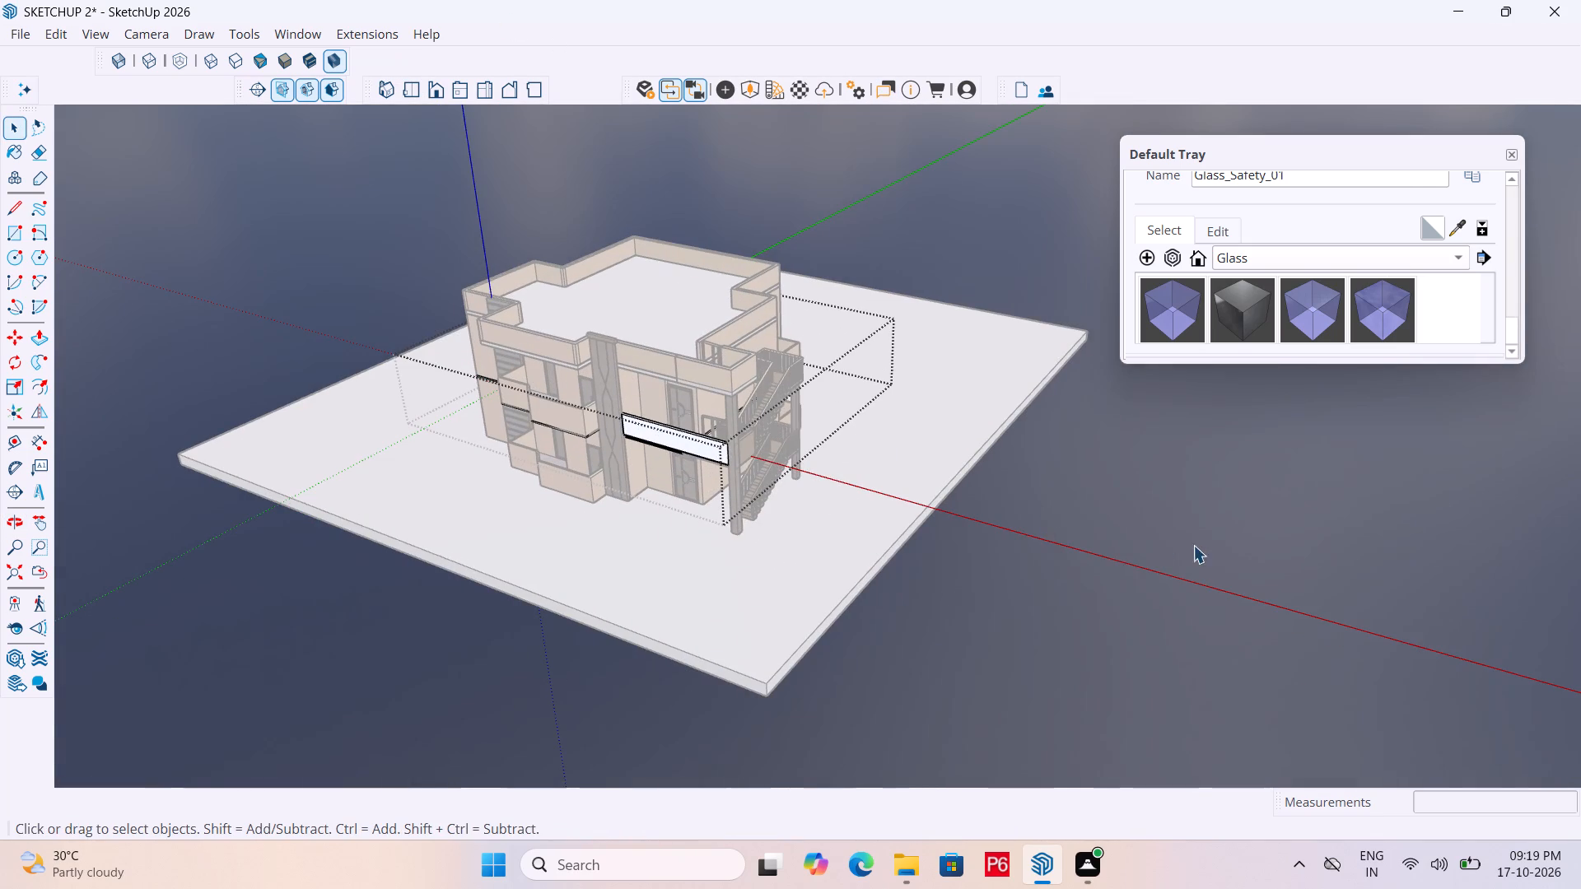
pyautogui.click(1193, 545)
pyautogui.moveTo(753, 494); pyautogui.dragTo(711, 363, button='middle')
pyautogui.scroll(11, 704, 314)
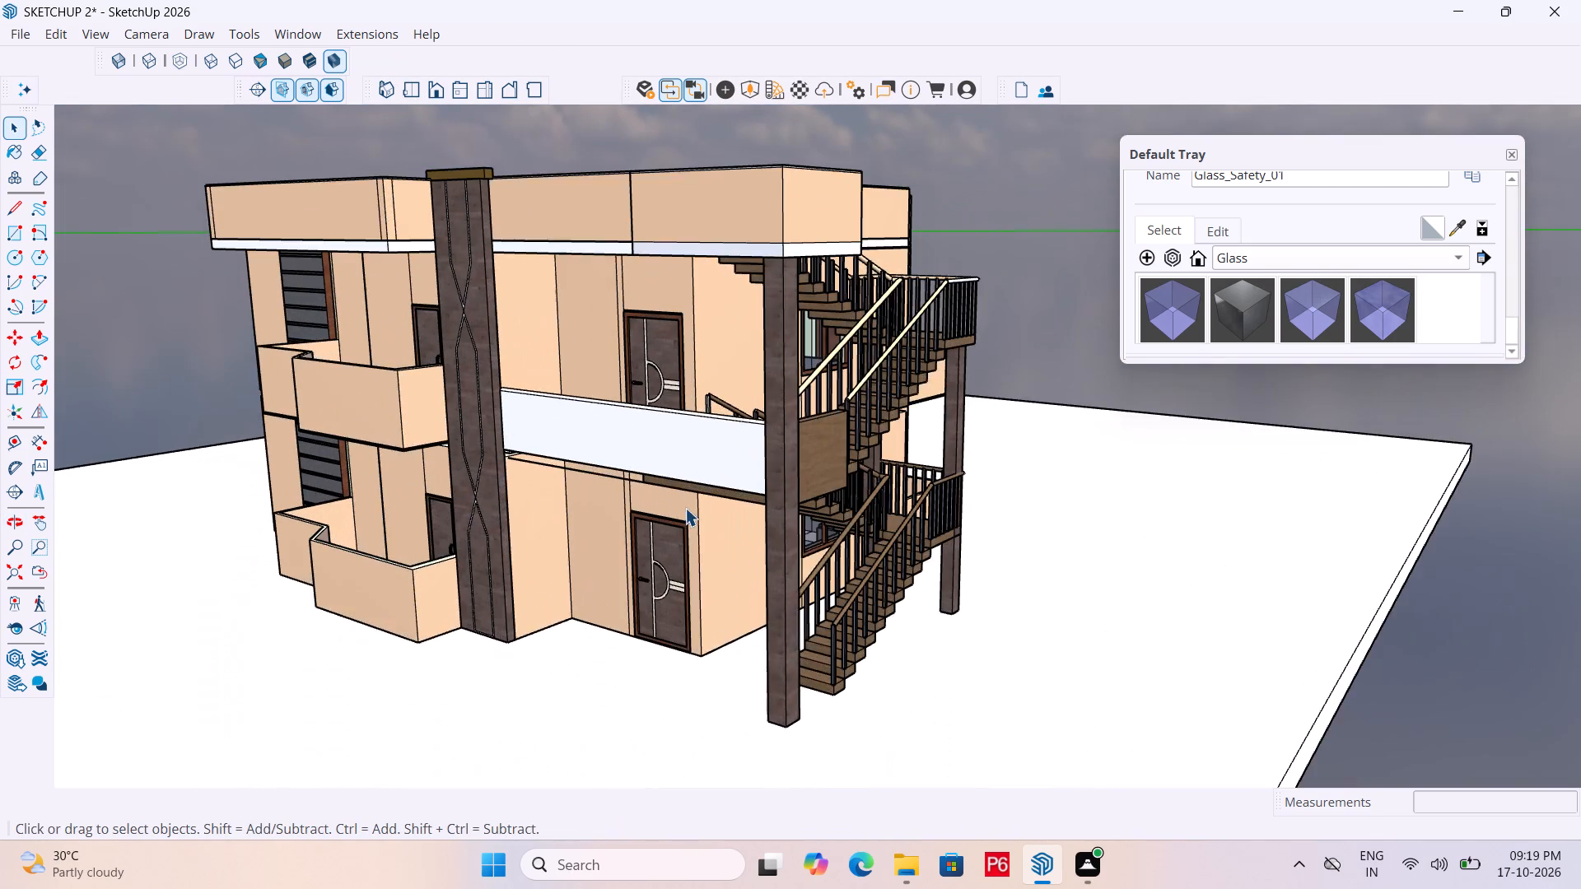
pyautogui.scroll(4, 680, 500)
pyautogui.moveTo(580, 441); pyautogui.dragTo(547, 186, button='middle')
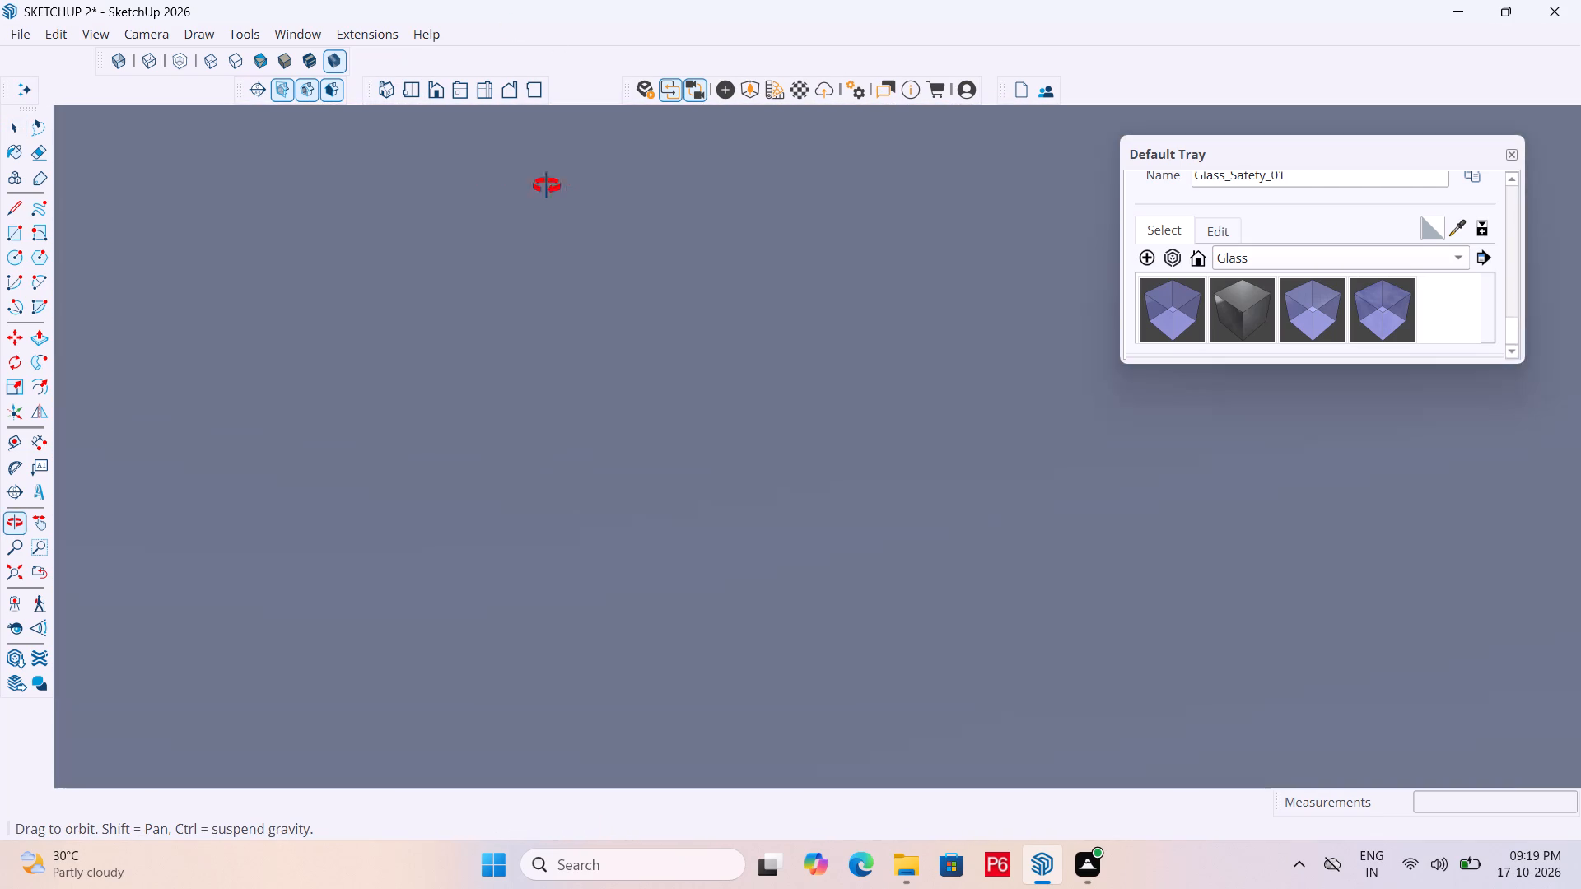
pyautogui.moveTo(547, 186); pyautogui.dragTo(567, 319, button='middle')
pyautogui.scroll(7, 303, 407)
pyautogui.scroll(2, 495, 356)
pyautogui.moveTo(495, 356); pyautogui.dragTo(496, 352, button='middle')
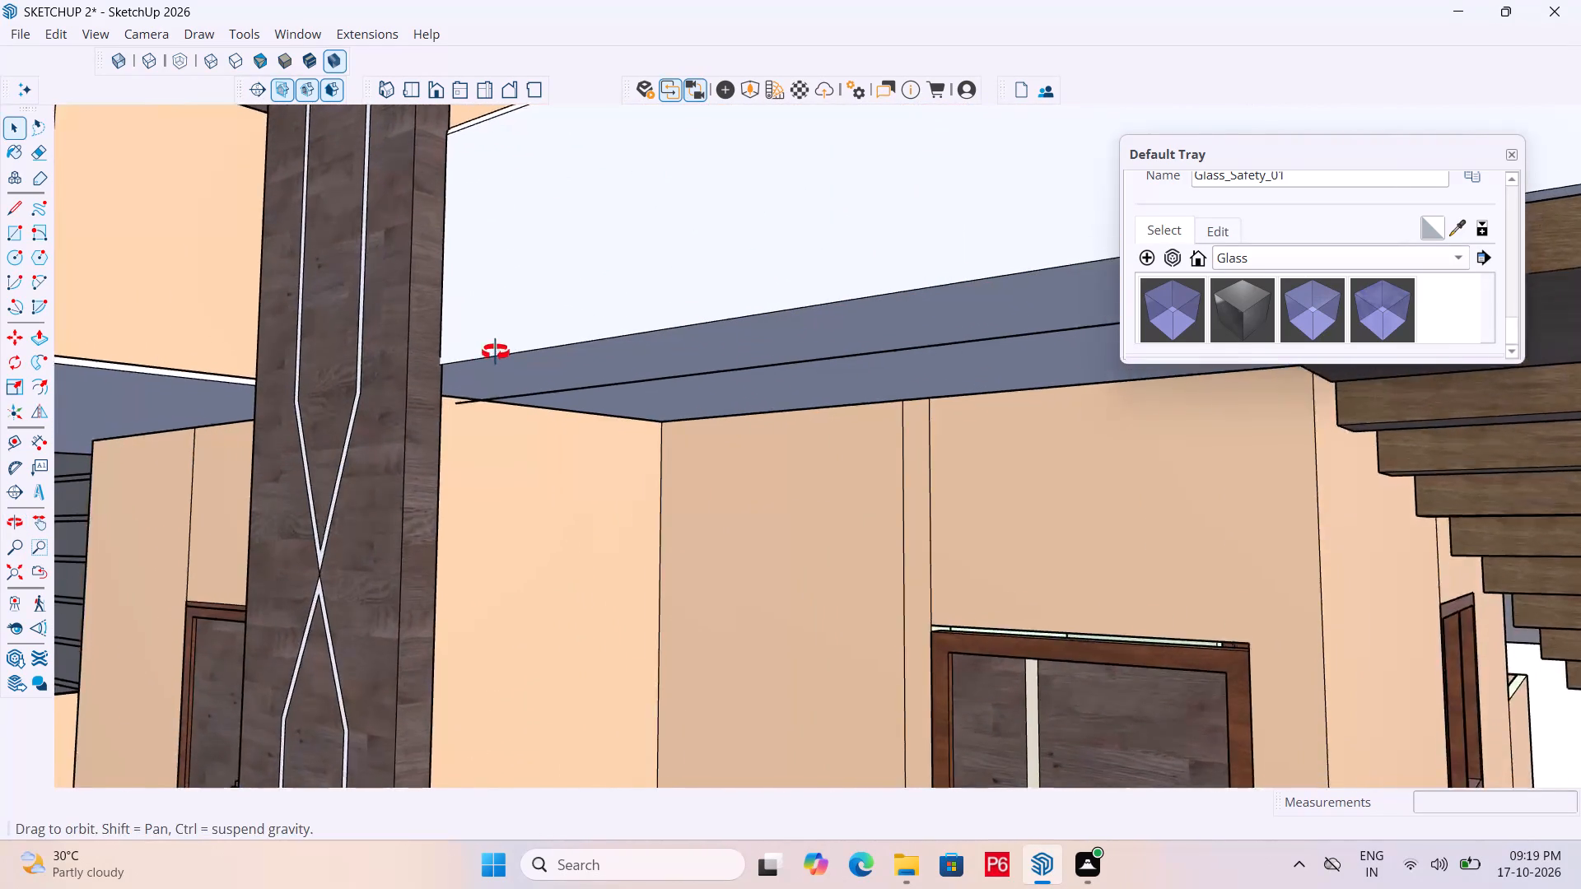
pyautogui.moveTo(496, 352); pyautogui.dragTo(329, 353, button='middle')
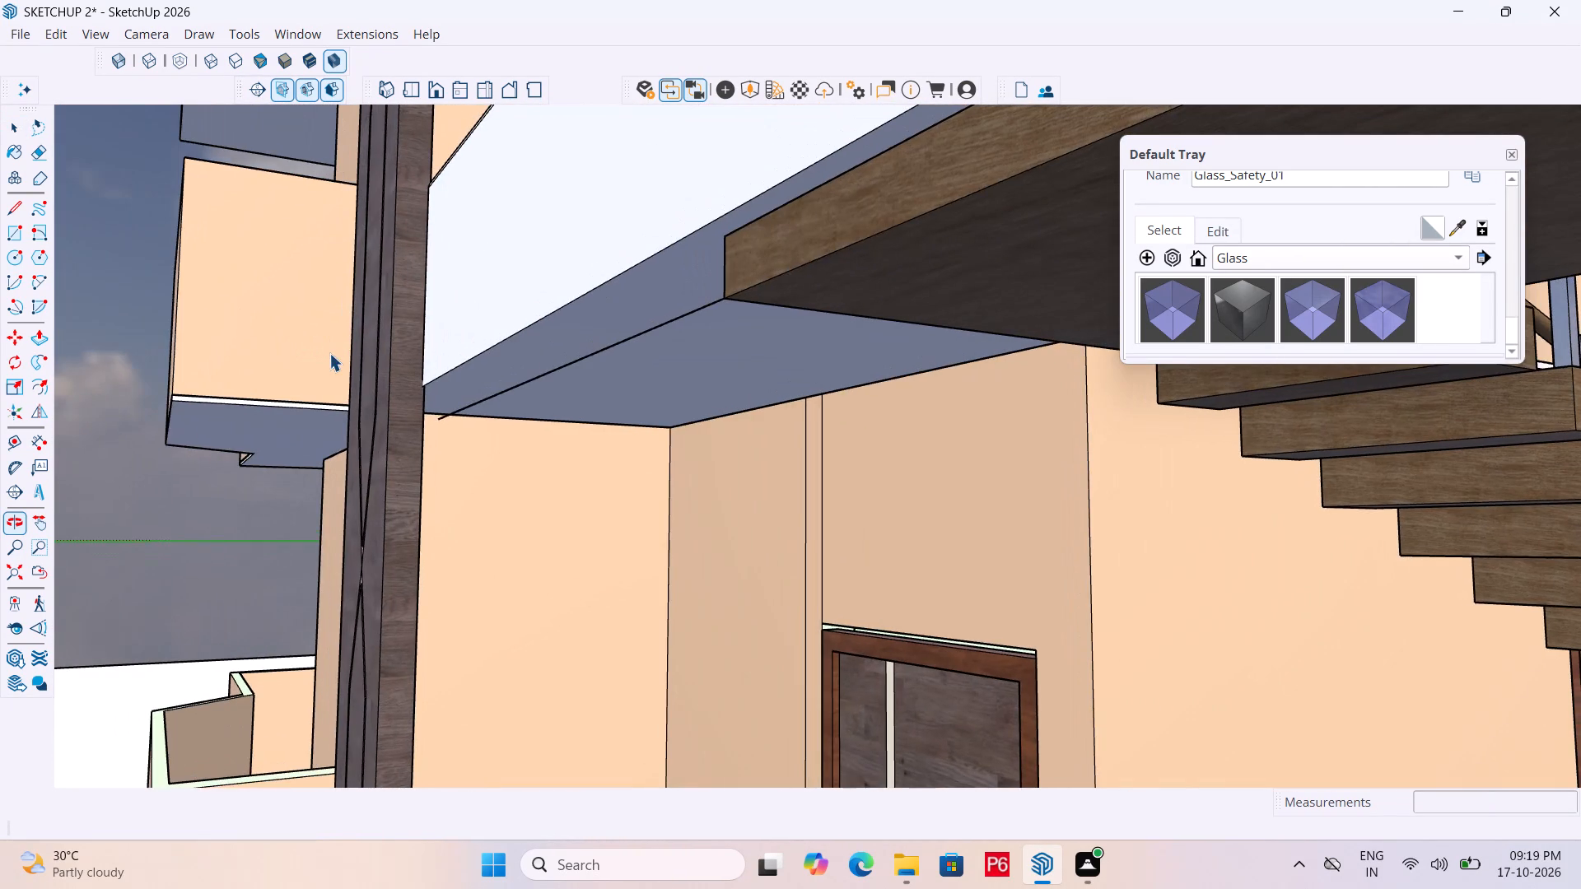
# Undo the underside strip's upward push and the earlier edits to the white first-floor band, and leave the group.
pyautogui.hotkey('ctrl', 'z')
pyautogui.hotkey('ctrl', 'z')
pyautogui.hotkey('ctrl', 'z')
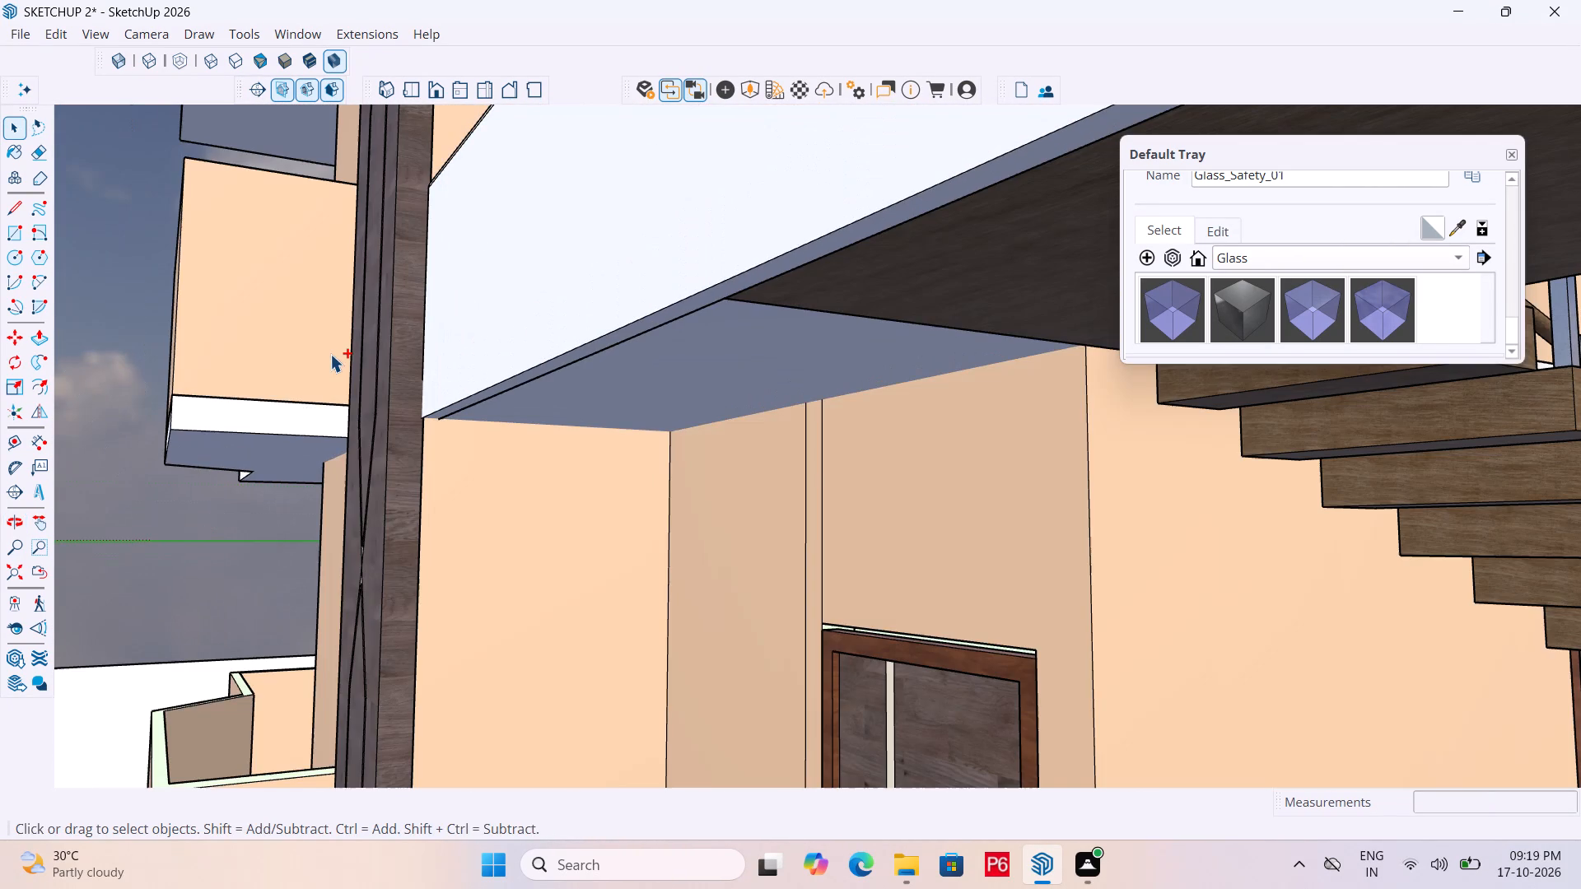
pyautogui.hotkey('ctrl', 'z')
pyautogui.hotkey('ctrl', 'z')
pyautogui.hotkey('ctrl', 'z')
pyautogui.hotkey('ctrl', 'z')
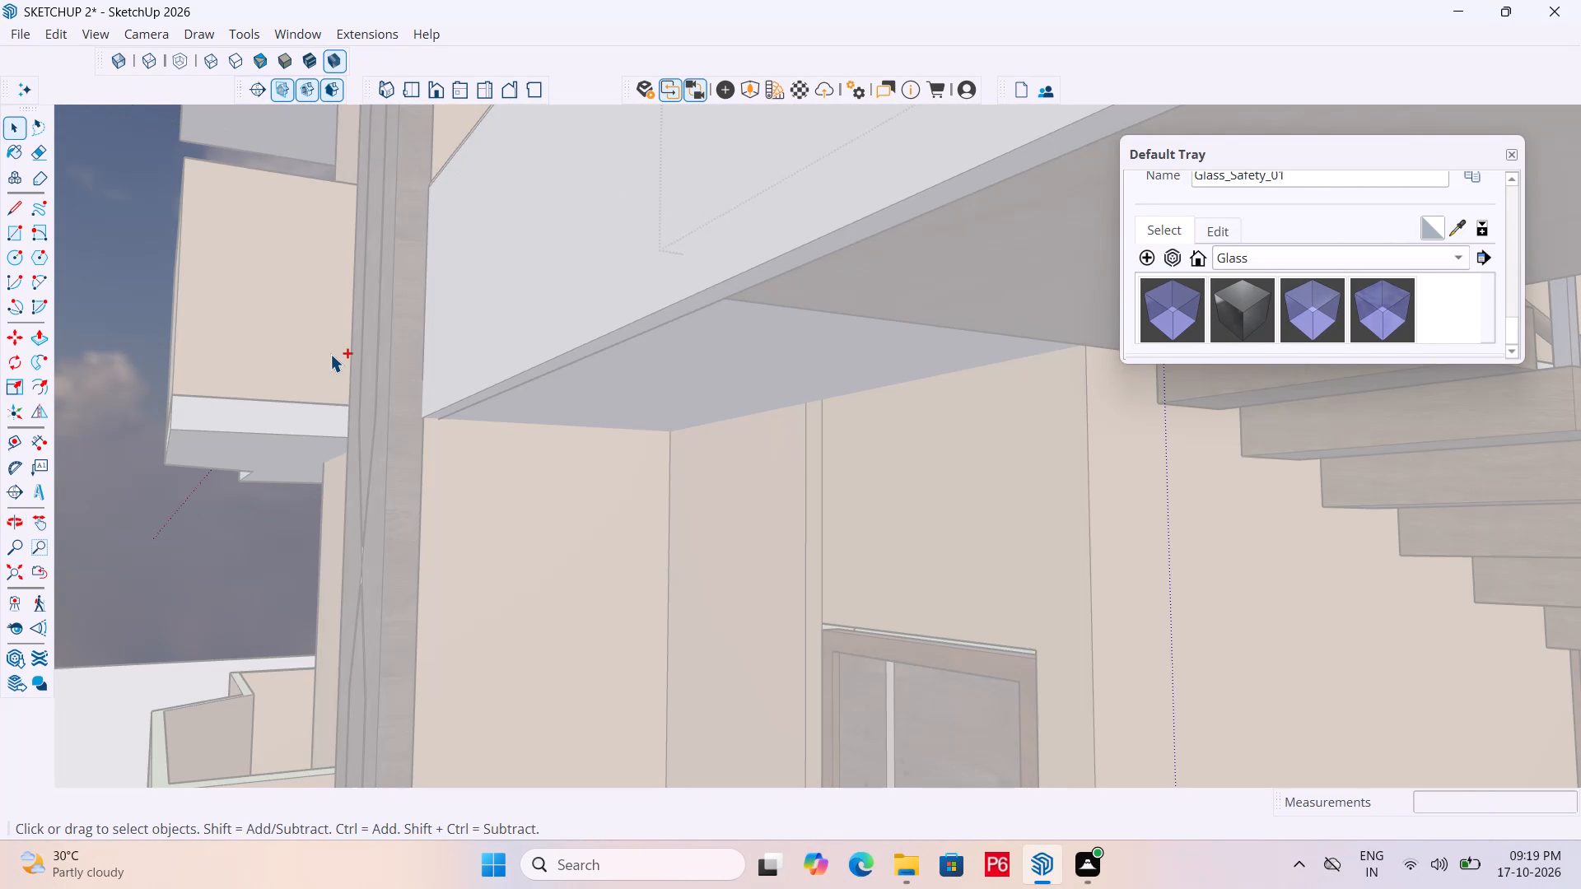
pyautogui.hotkey('ctrl', 'z')
pyautogui.hotkey('ctrl', 'z')
pyautogui.hotkey('ctrl', 'z')
pyautogui.hotkey('ctrl', 'z')
pyautogui.hotkey('ctrl', 'z')
pyautogui.hotkey('ctrl', 'z')
pyautogui.hotkey('ctrl', 'z')
pyautogui.hotkey('ctrl', 'z')
pyautogui.scroll(-9, 510, 316)
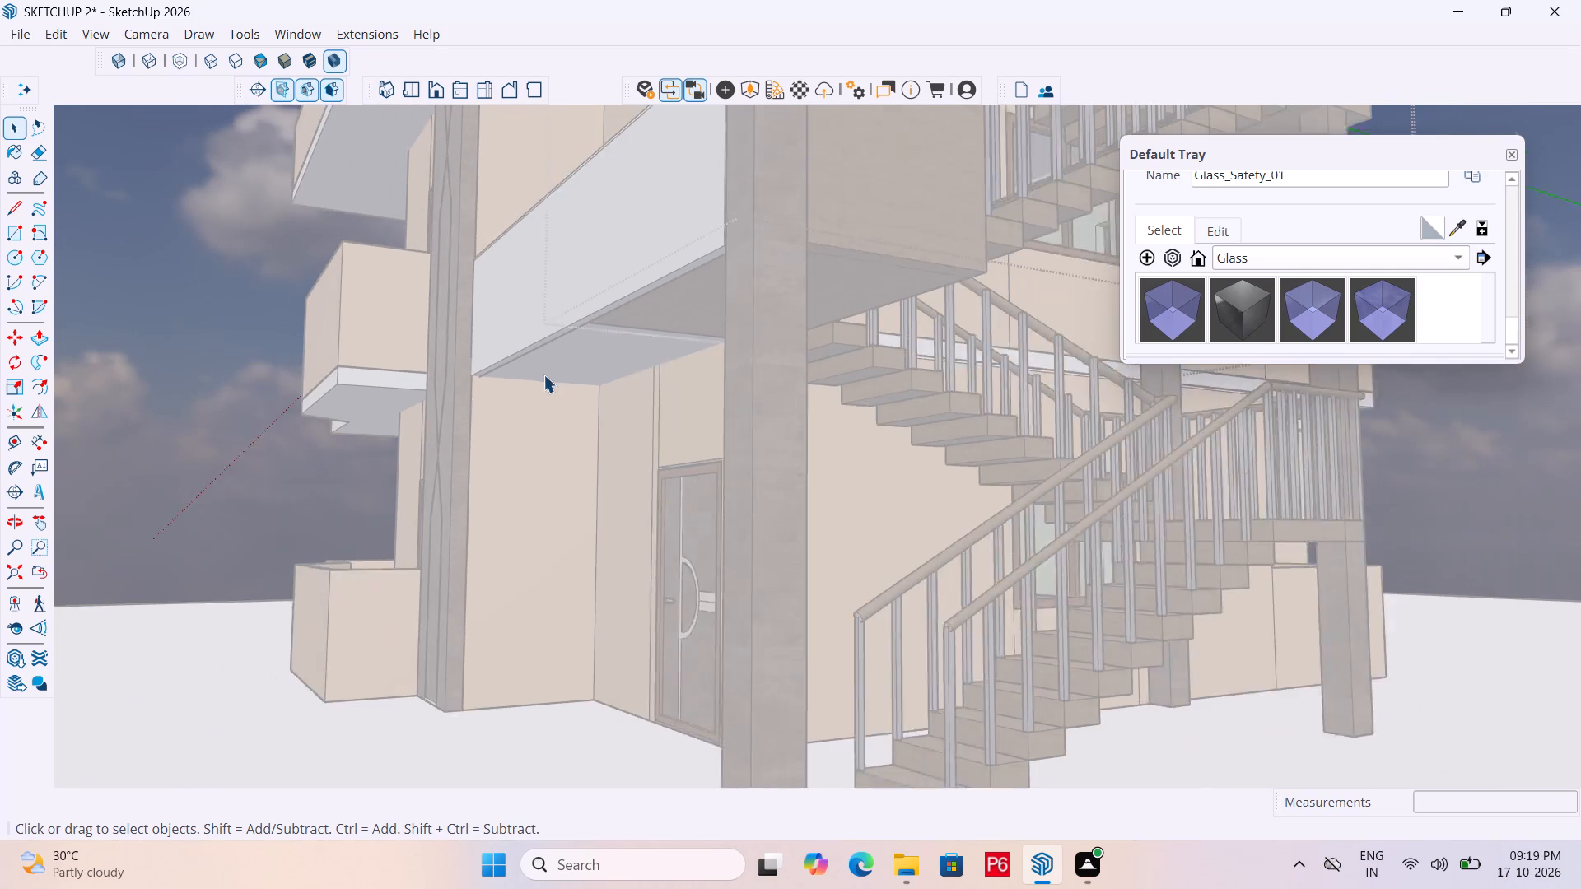
pyautogui.scroll(-1, 543, 375)
pyautogui.press('space')
pyautogui.tripleClick(250, 341)
pyautogui.doubleClick(250, 341)
pyautogui.moveTo(246, 338); pyautogui.dragTo(238, 338)
pyautogui.click(229, 335)
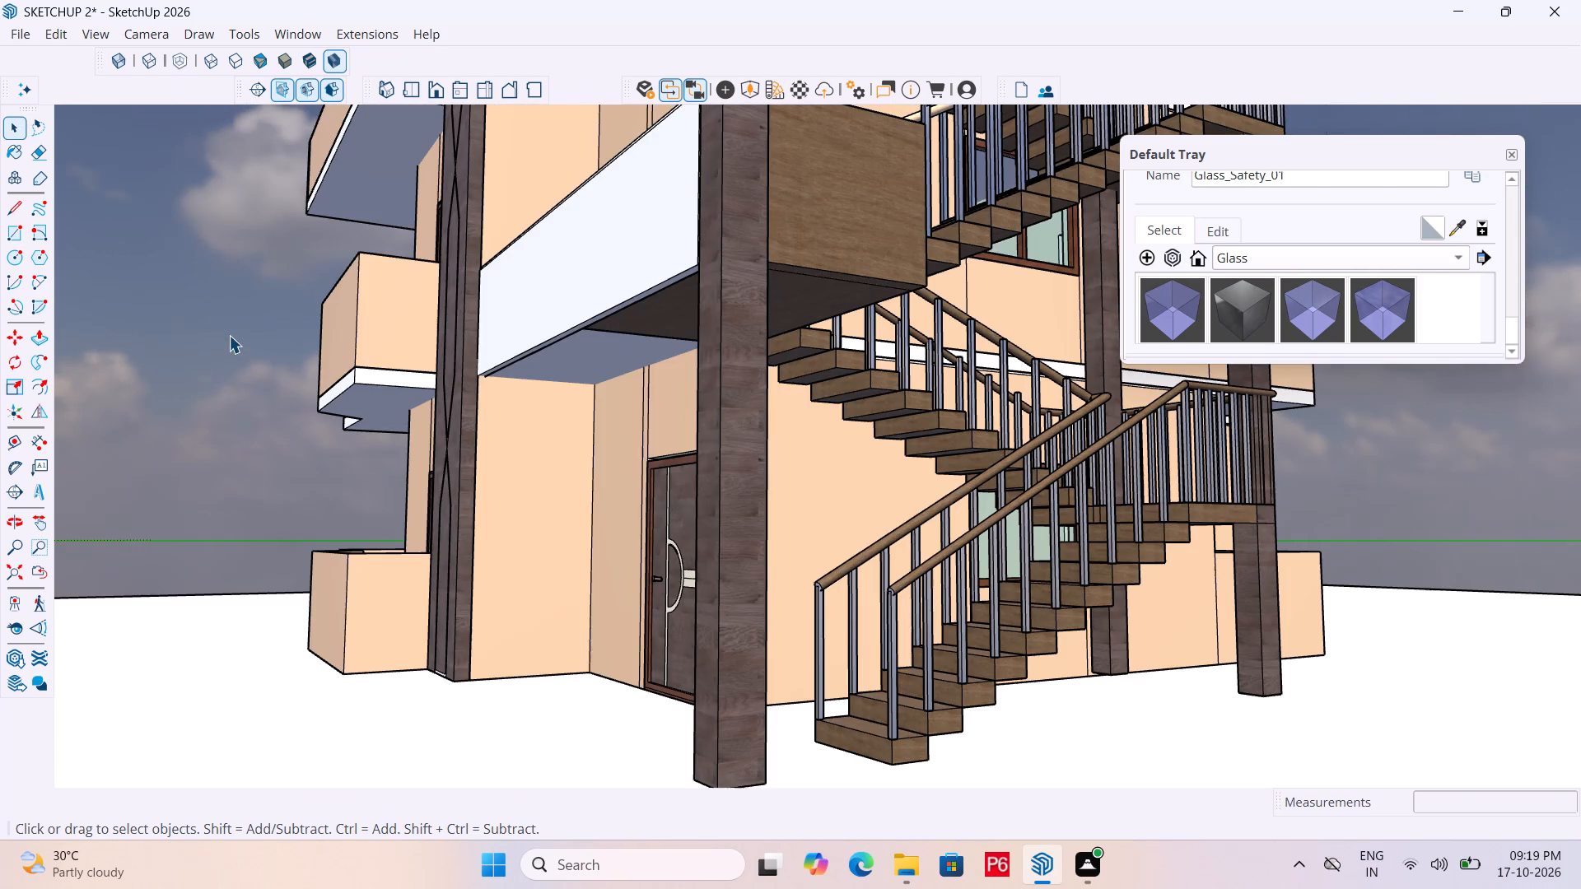
pyautogui.click(263, 321)
# Examine the restored first-floor band, the staircase side and the roof parapets from below, outside and above.
pyautogui.moveTo(497, 315); pyautogui.dragTo(507, 263, button='middle')
pyautogui.scroll(2, 507, 263)
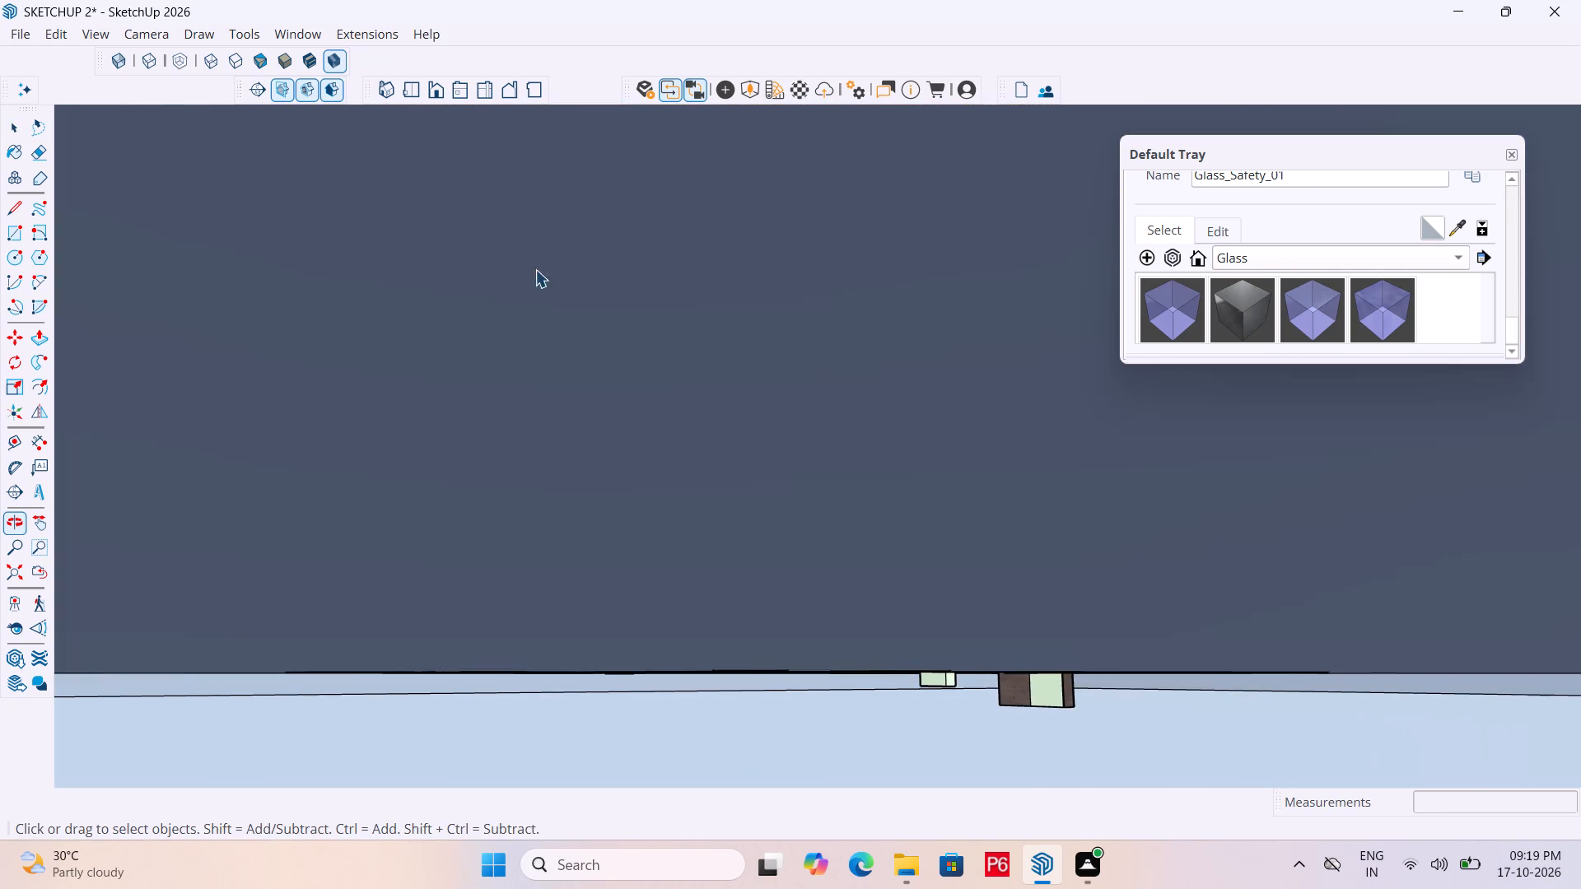
pyautogui.scroll(2, 535, 269)
pyautogui.click(414, 85)
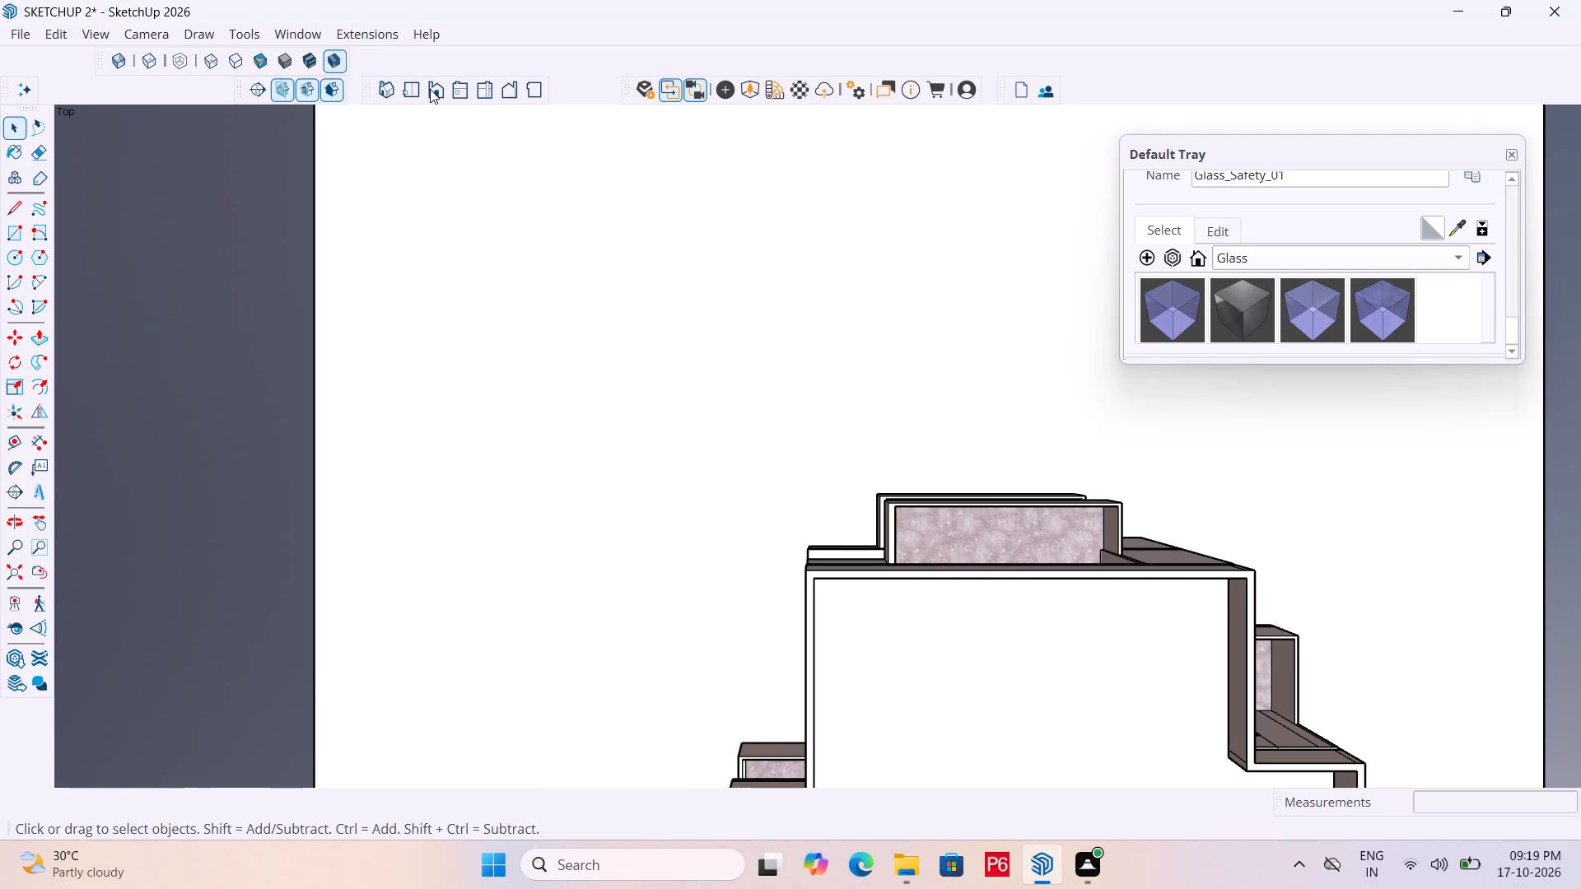
pyautogui.click(430, 89)
pyautogui.scroll(-5, 259, 387)
pyautogui.moveTo(883, 390); pyautogui.dragTo(655, 449, button='middle')
pyautogui.scroll(6, 601, 448)
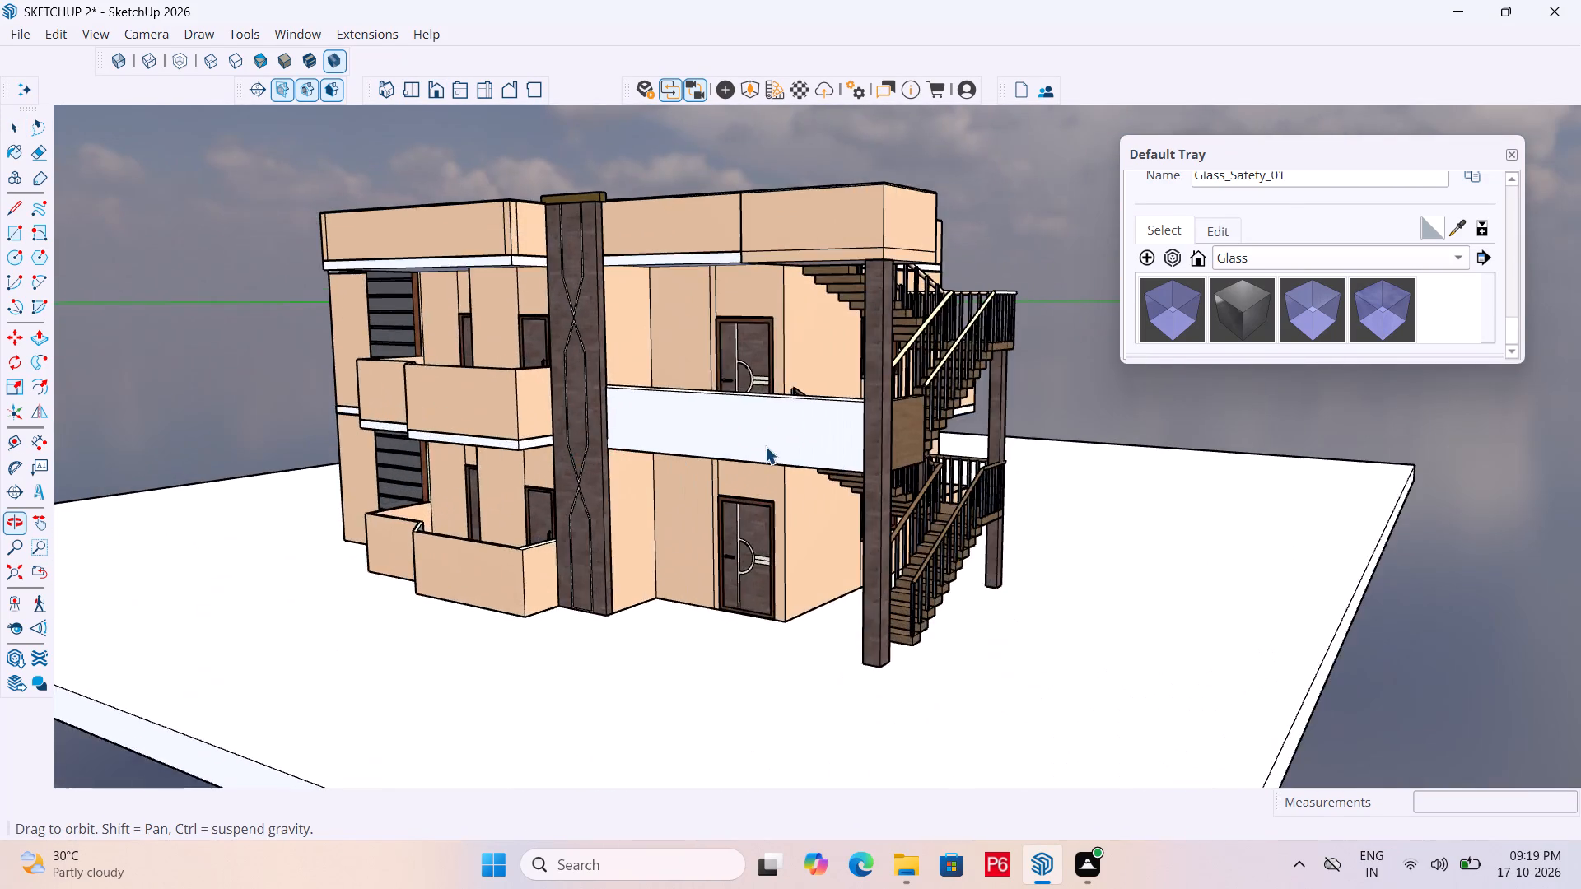
pyautogui.scroll(5, 765, 446)
pyautogui.moveTo(690, 389); pyautogui.dragTo(599, 342, button='middle')
pyautogui.scroll(-2, 634, 556)
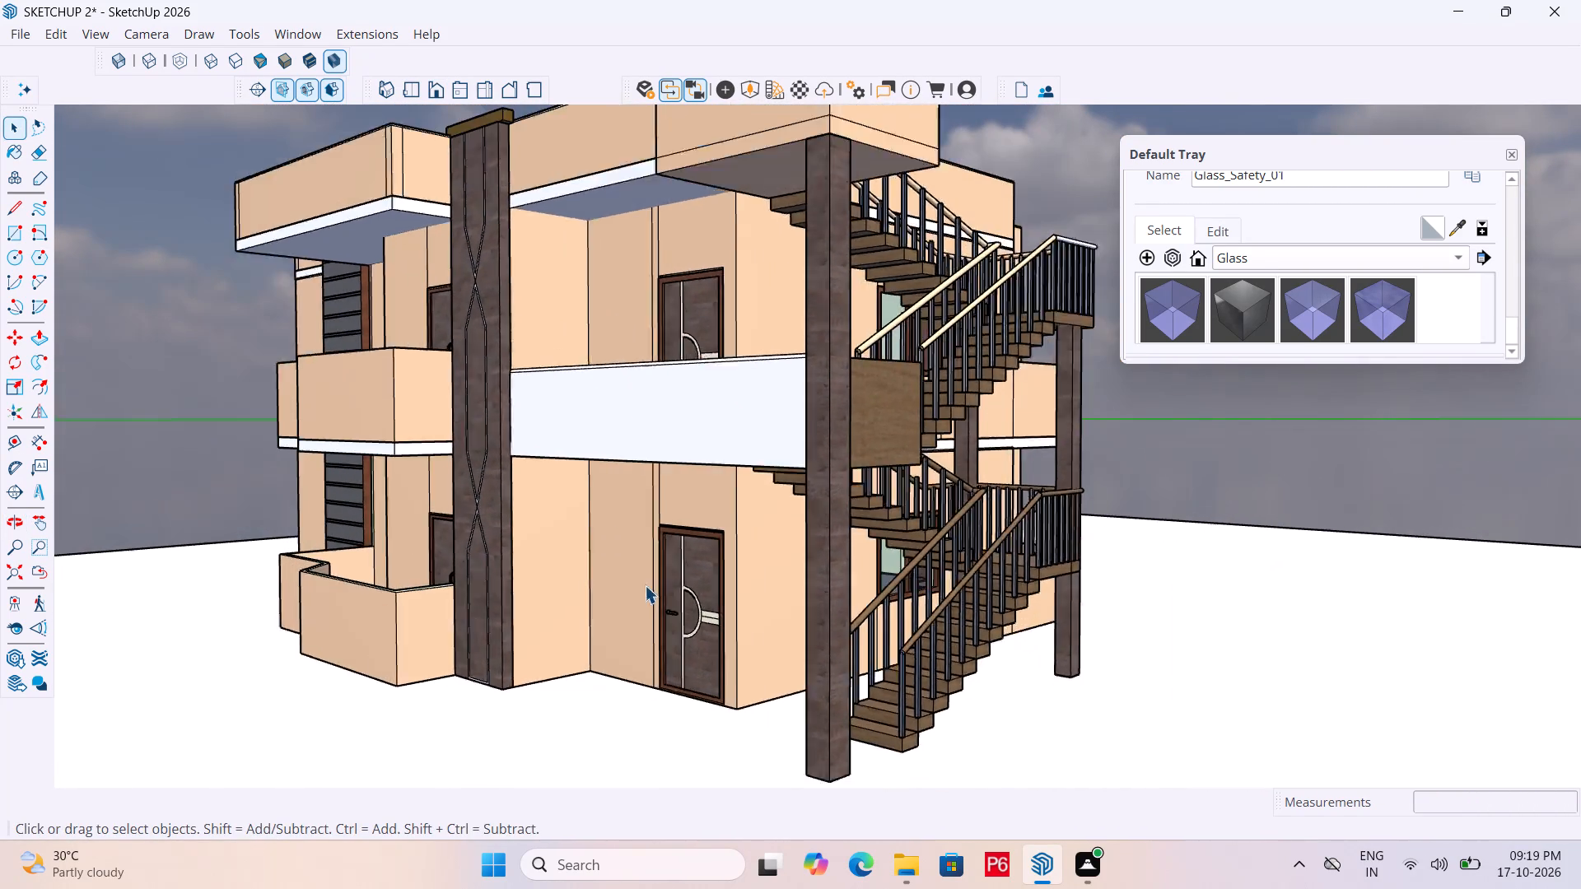
pyautogui.scroll(-3, 645, 585)
pyautogui.scroll(4, 672, 316)
pyautogui.moveTo(597, 302); pyautogui.dragTo(708, 402, button='middle')
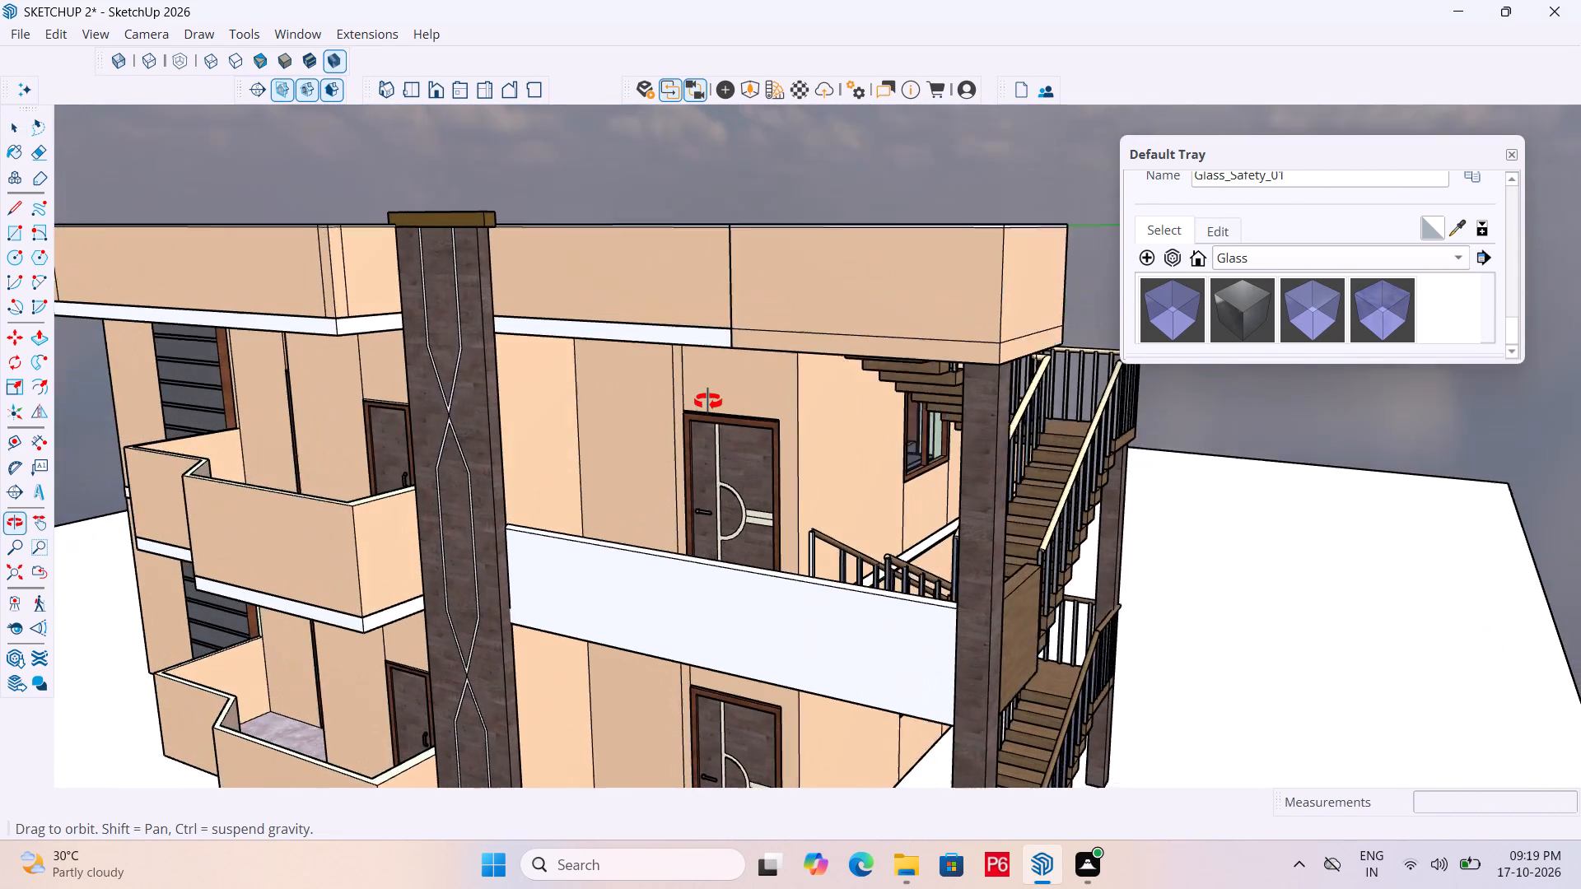
pyautogui.moveTo(708, 402); pyautogui.dragTo(706, 406, button='middle')
pyautogui.scroll(-2, 572, 398)
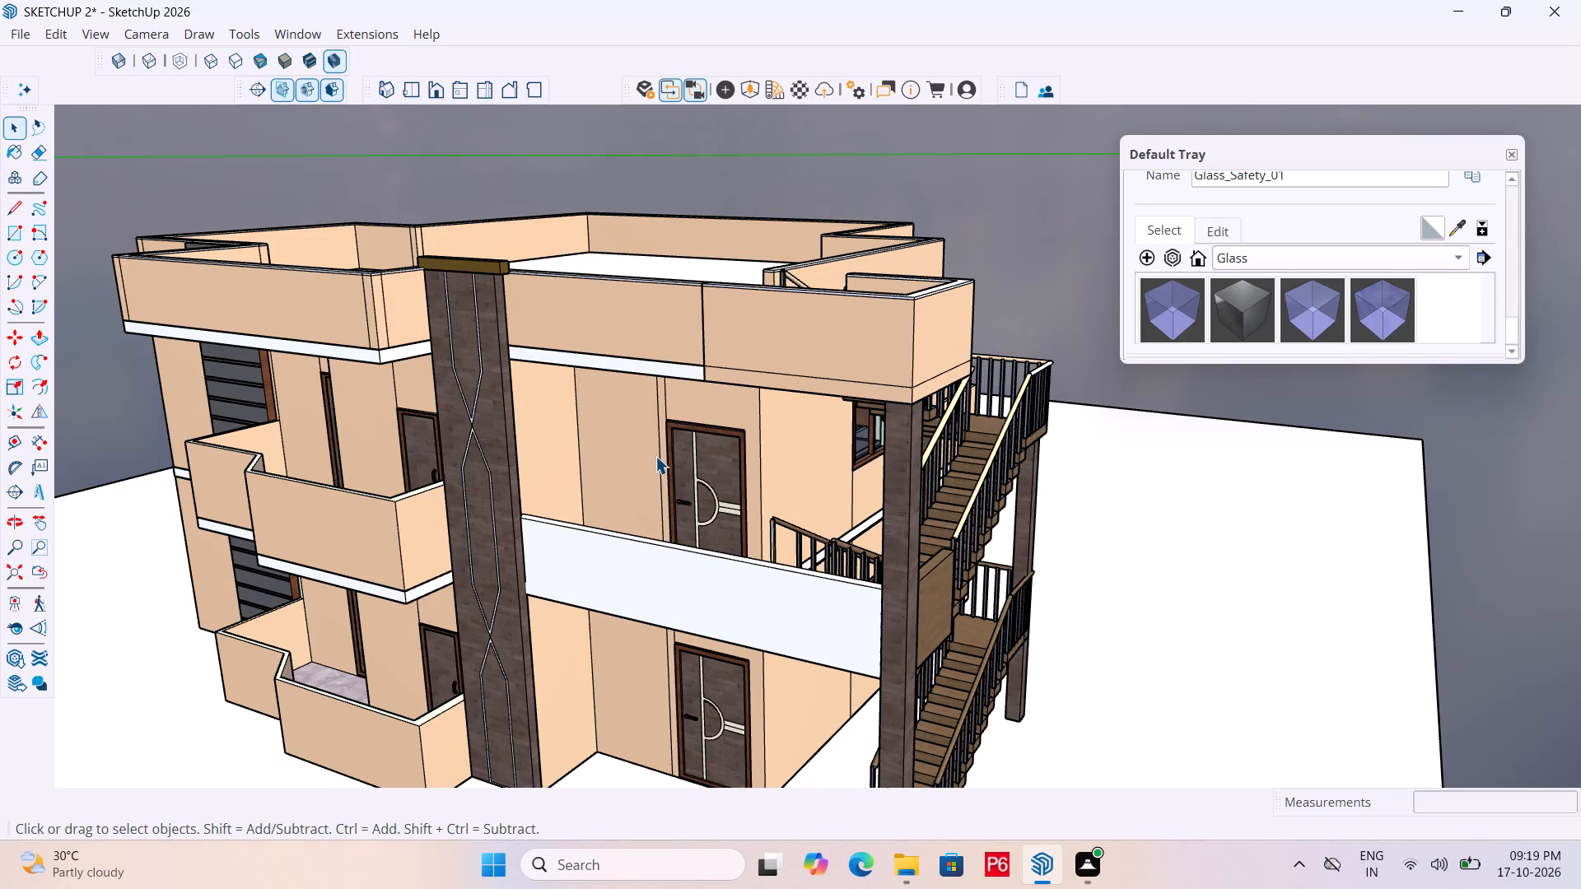
pyautogui.moveTo(725, 310); pyautogui.dragTo(916, 687, button='middle')
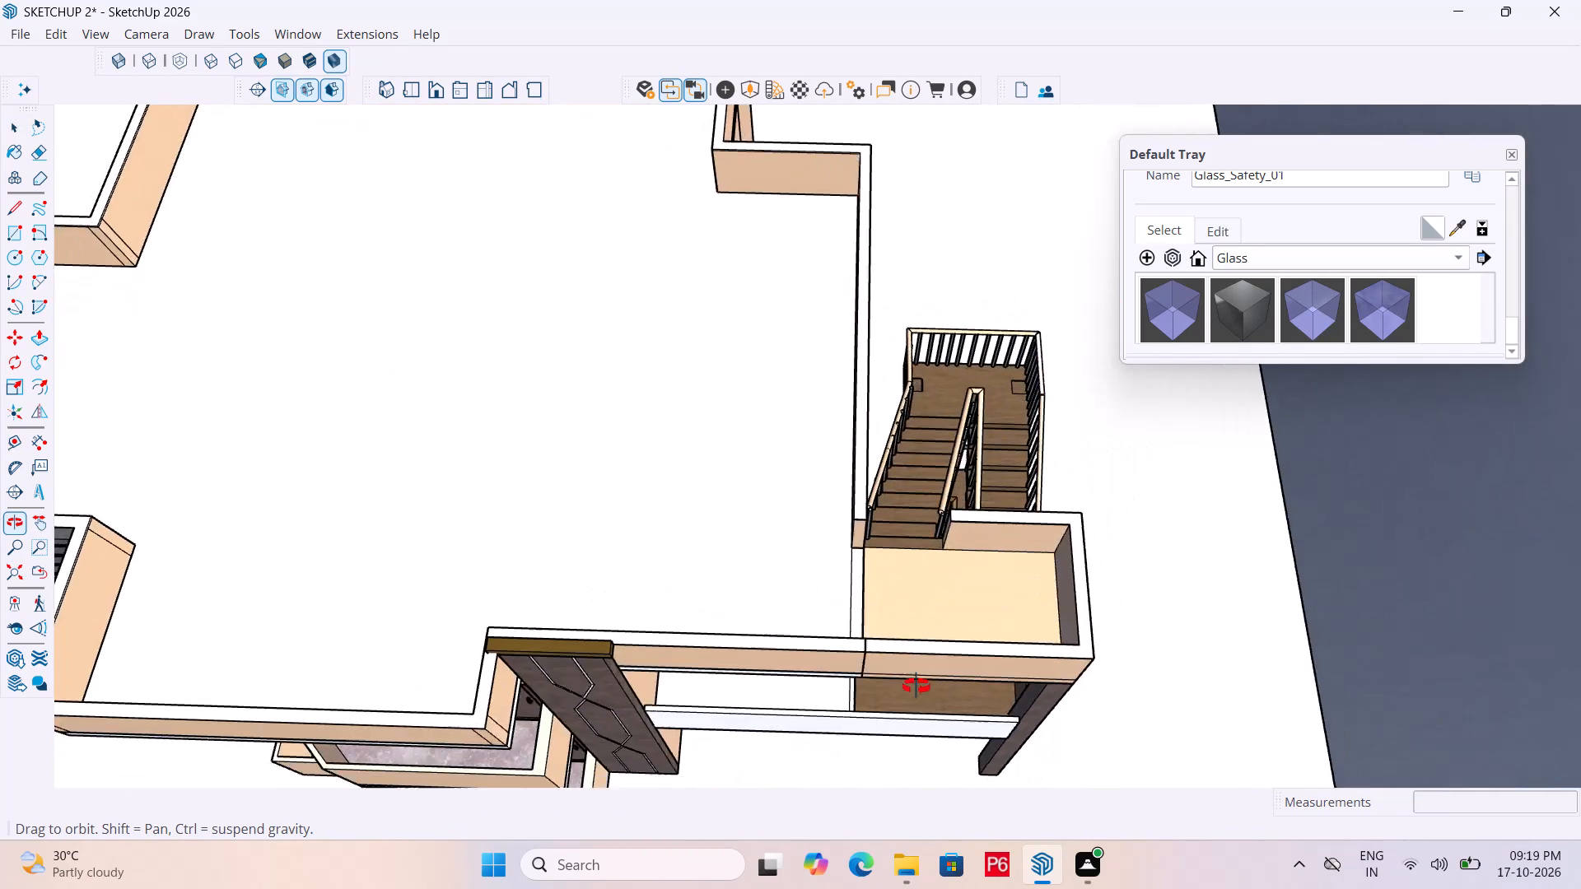
pyautogui.moveTo(916, 687); pyautogui.dragTo(702, 332, button='middle')
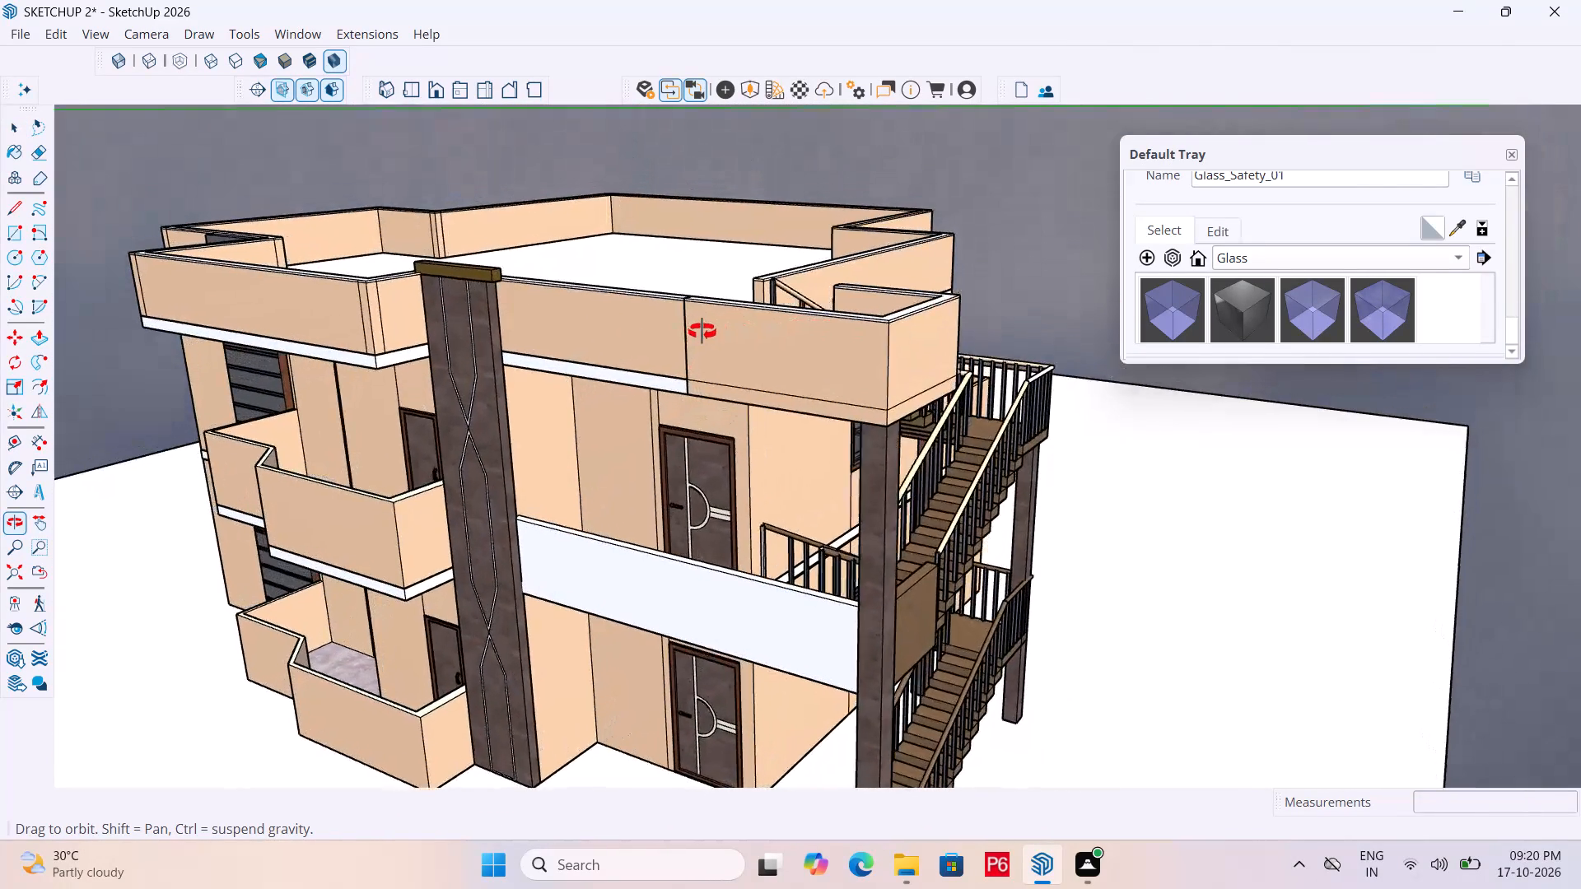
pyautogui.moveTo(702, 332); pyautogui.dragTo(706, 330, button='middle')
# Open the staircase-side roof parapet for editing and Push/Pull the front edge of its white top cap outward by about 2 1/16".
pyautogui.scroll(4, 796, 342)
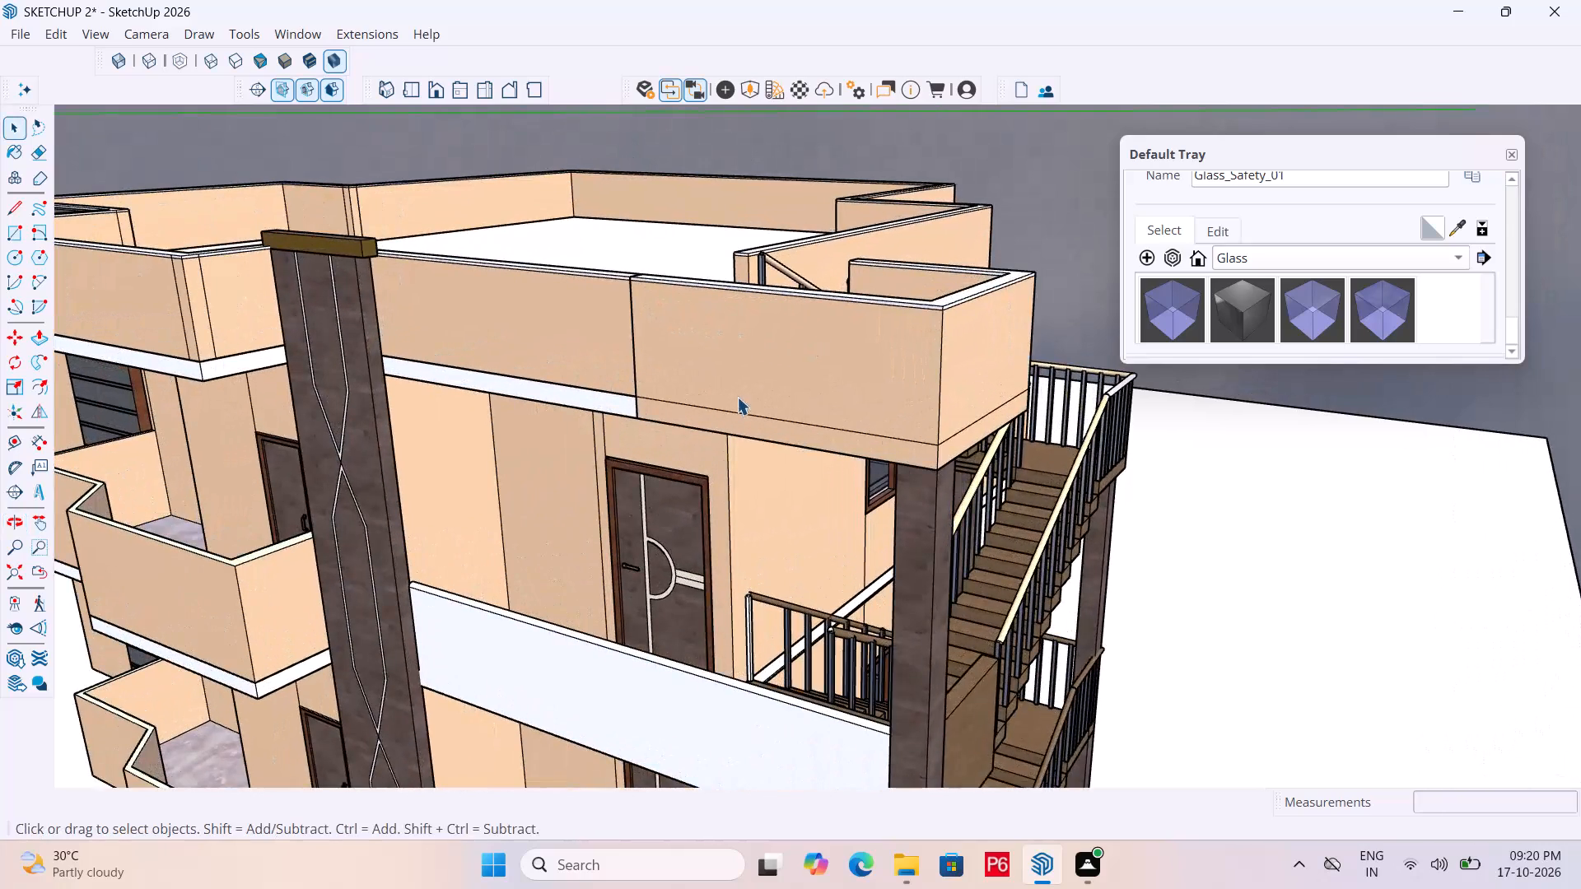
pyautogui.scroll(3, 786, 333)
pyautogui.moveTo(798, 329); pyautogui.dragTo(786, 255, button='middle')
pyautogui.scroll(1, 790, 297)
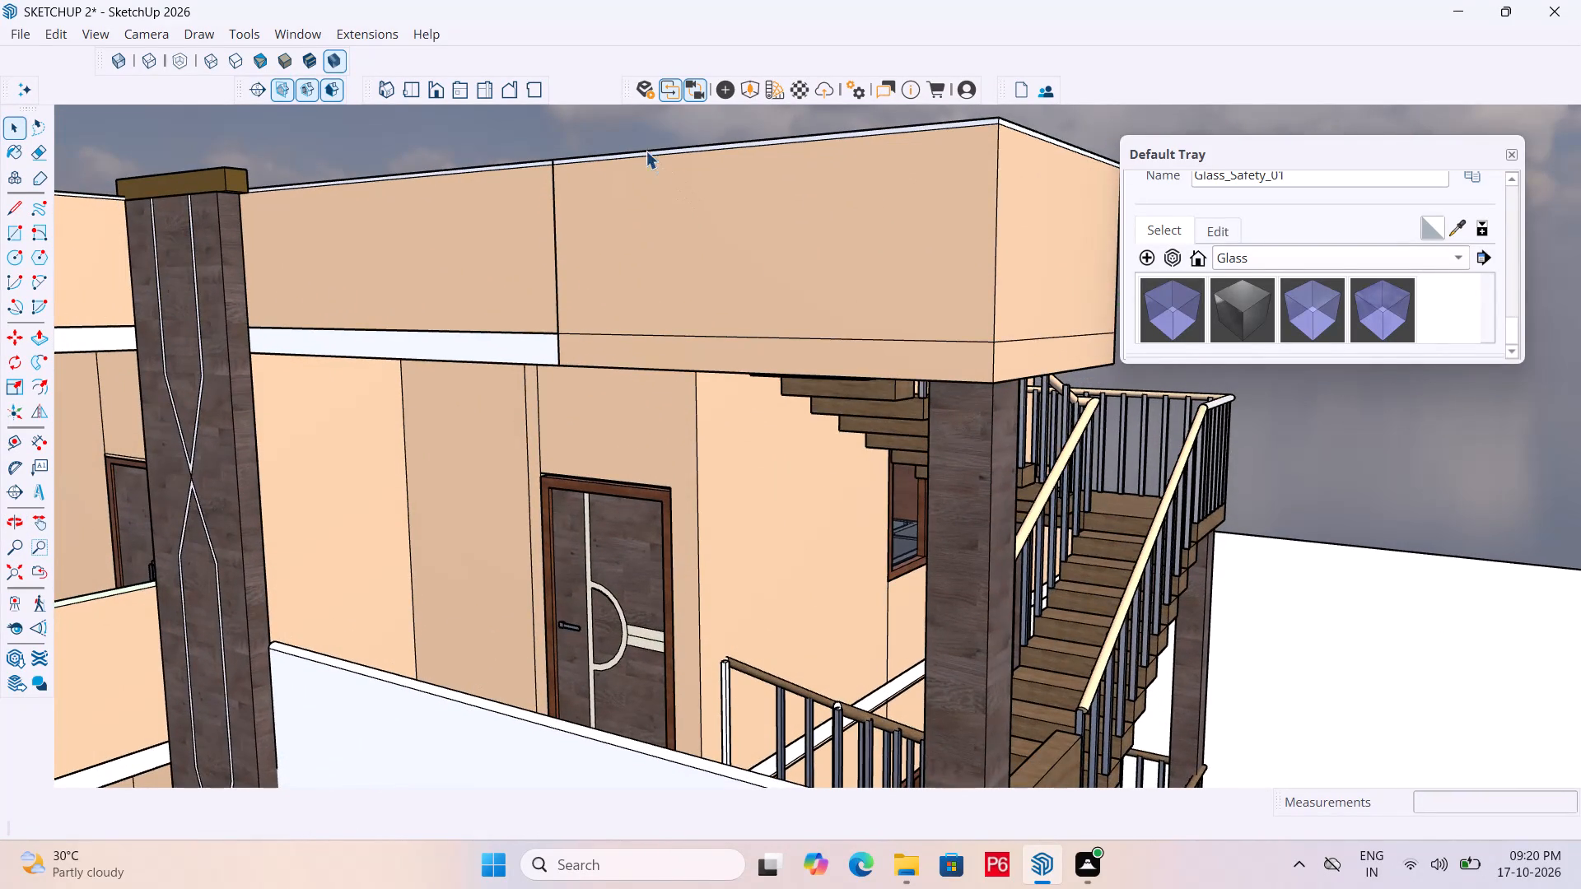
pyautogui.scroll(6, 678, 150)
pyautogui.moveTo(578, 209); pyautogui.dragTo(543, 299, button='middle')
pyautogui.scroll(3, 543, 299)
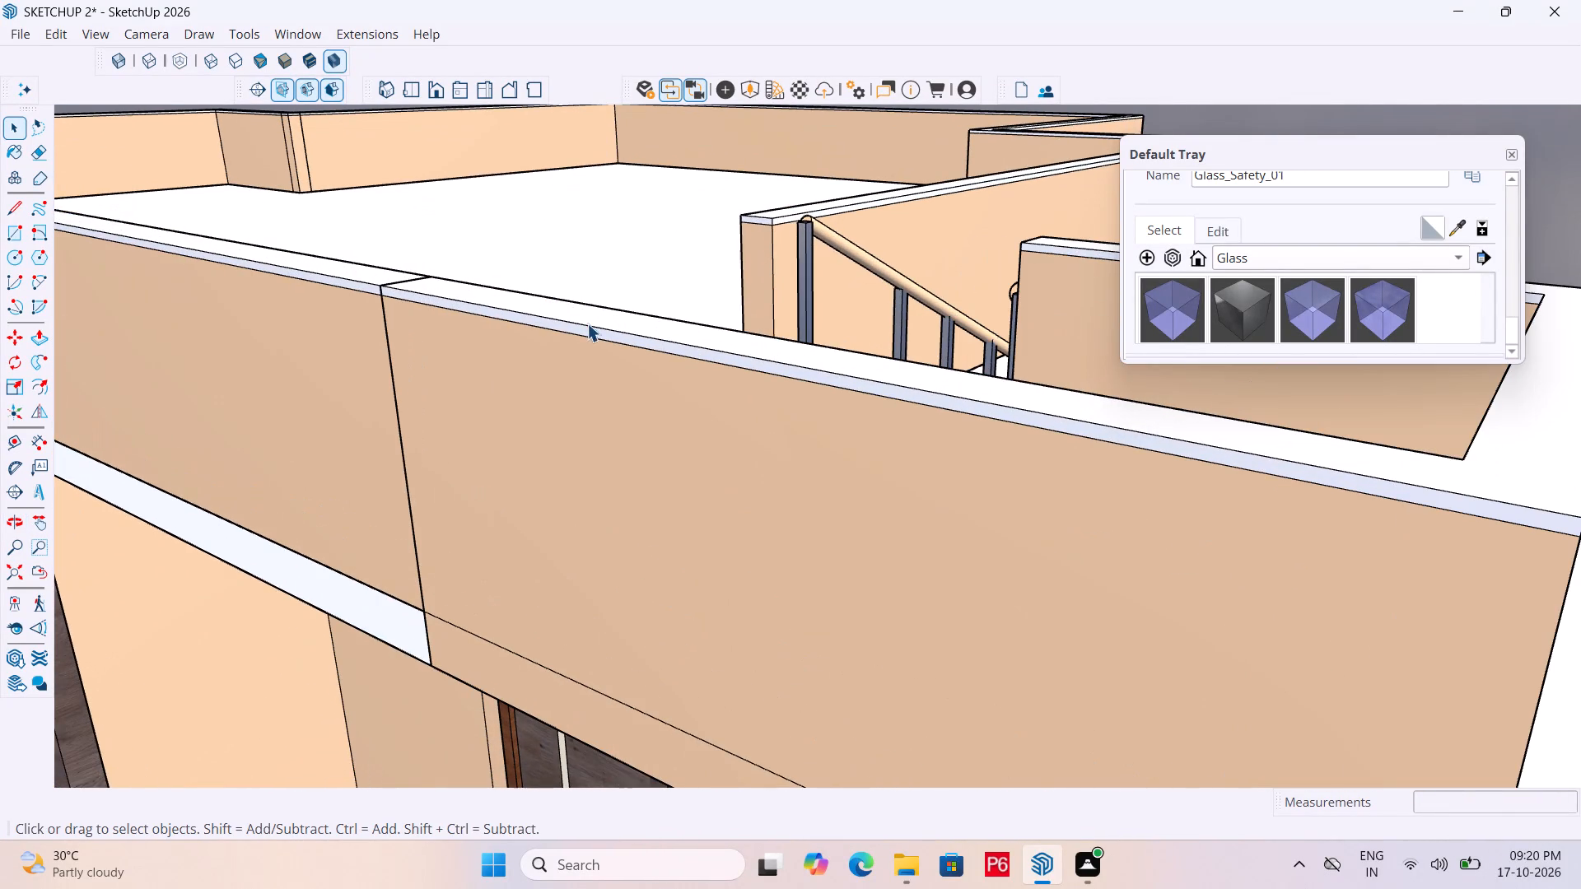
pyautogui.click(609, 339)
pyautogui.doubleClick(609, 339)
pyautogui.click(600, 336)
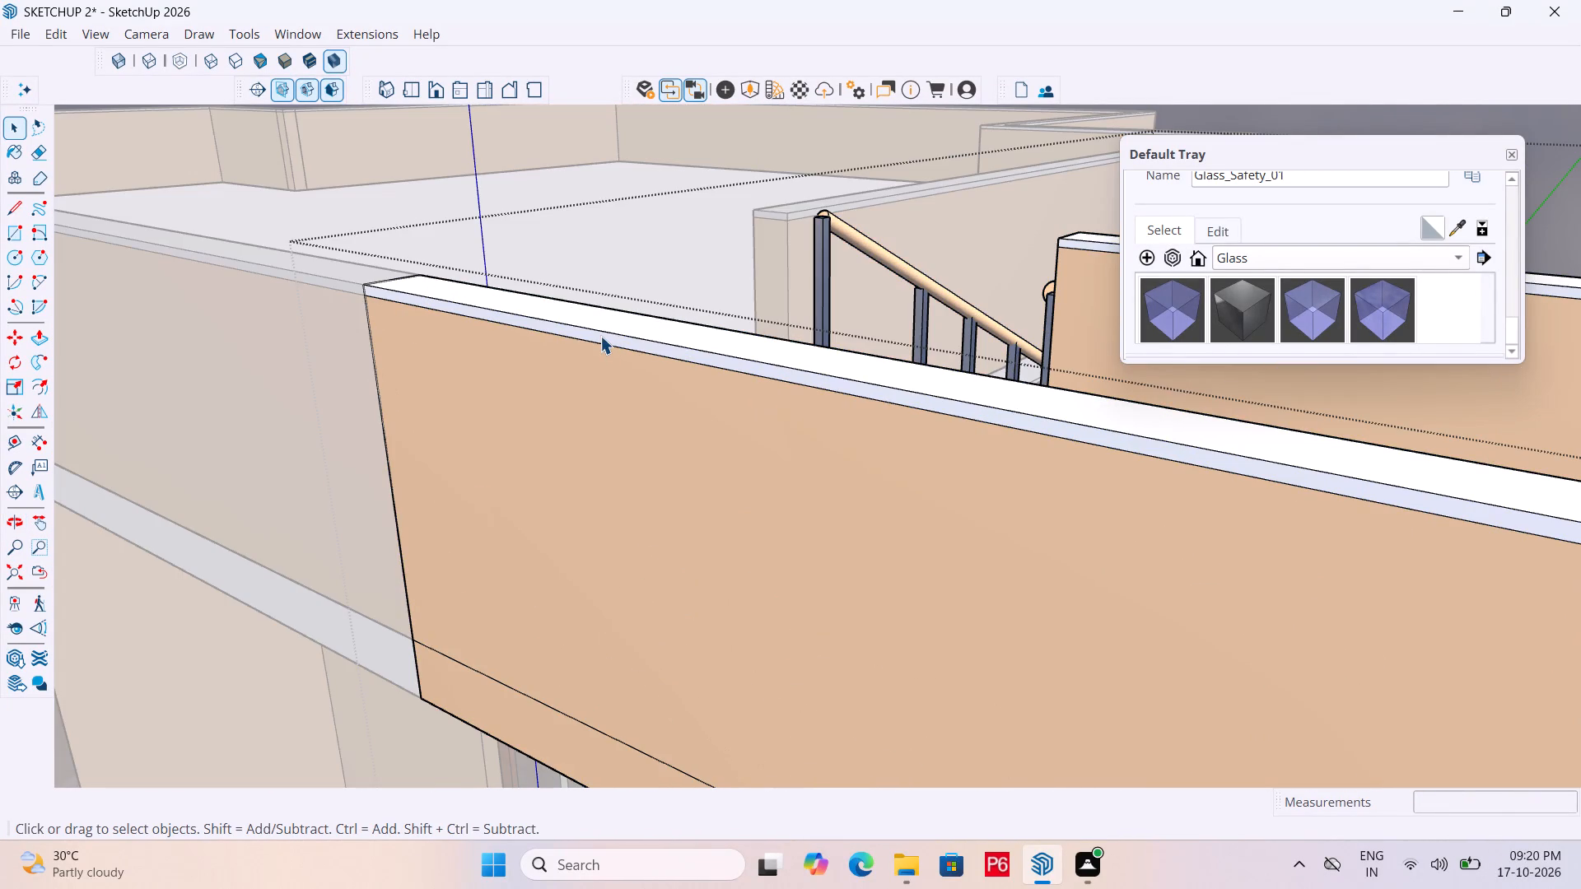
pyautogui.doubleClick(594, 336)
pyautogui.click(620, 340)
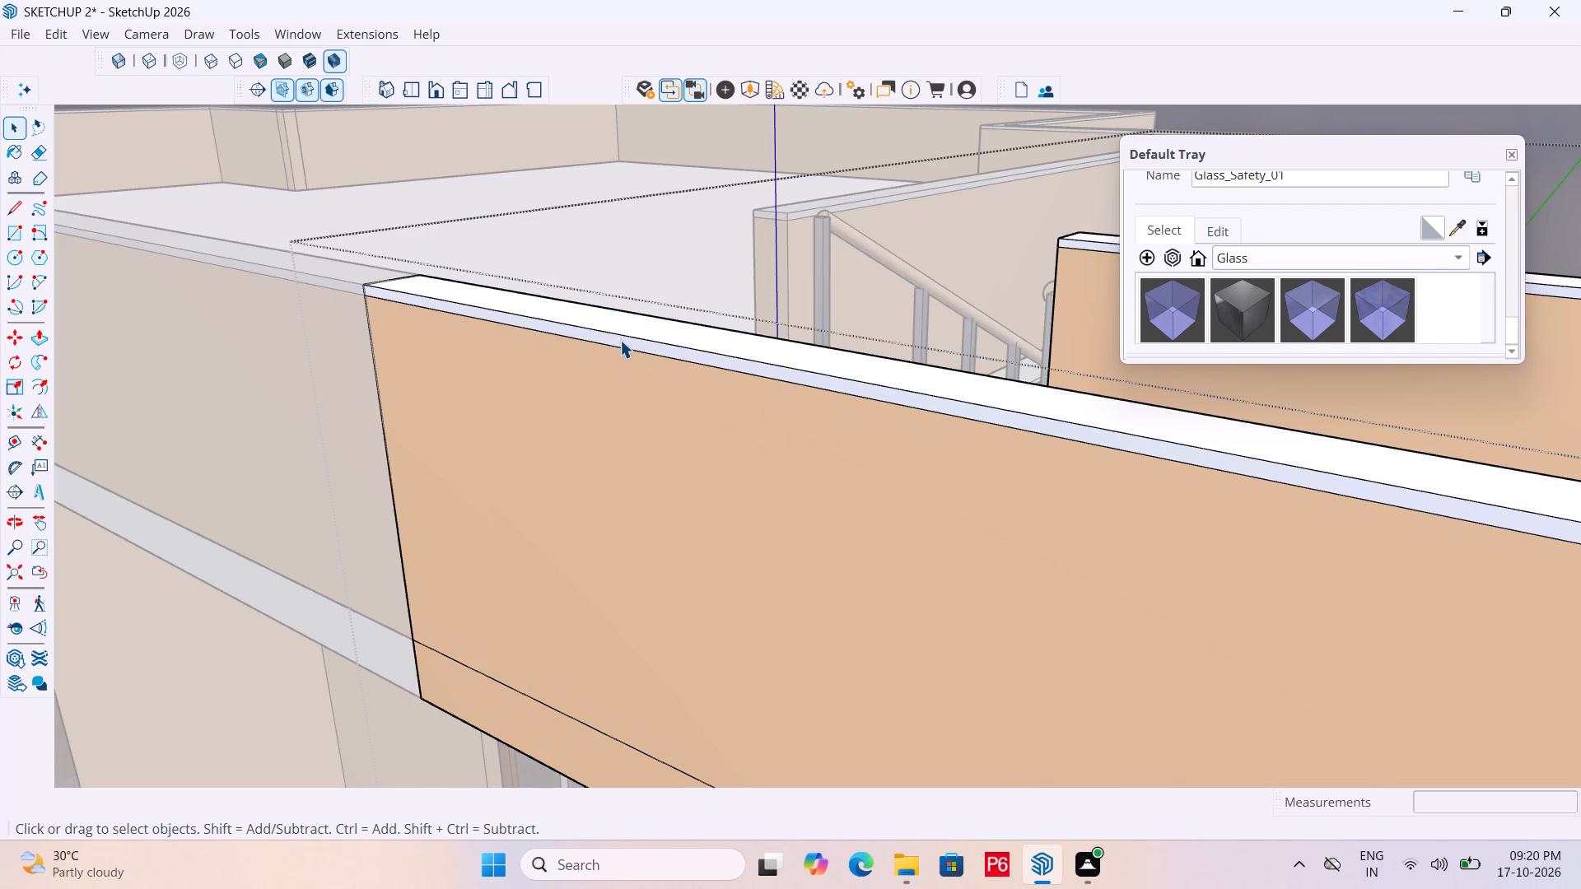
pyautogui.click(617, 343)
pyautogui.click(617, 342)
pyautogui.scroll(5, 655, 346)
pyautogui.click(660, 348)
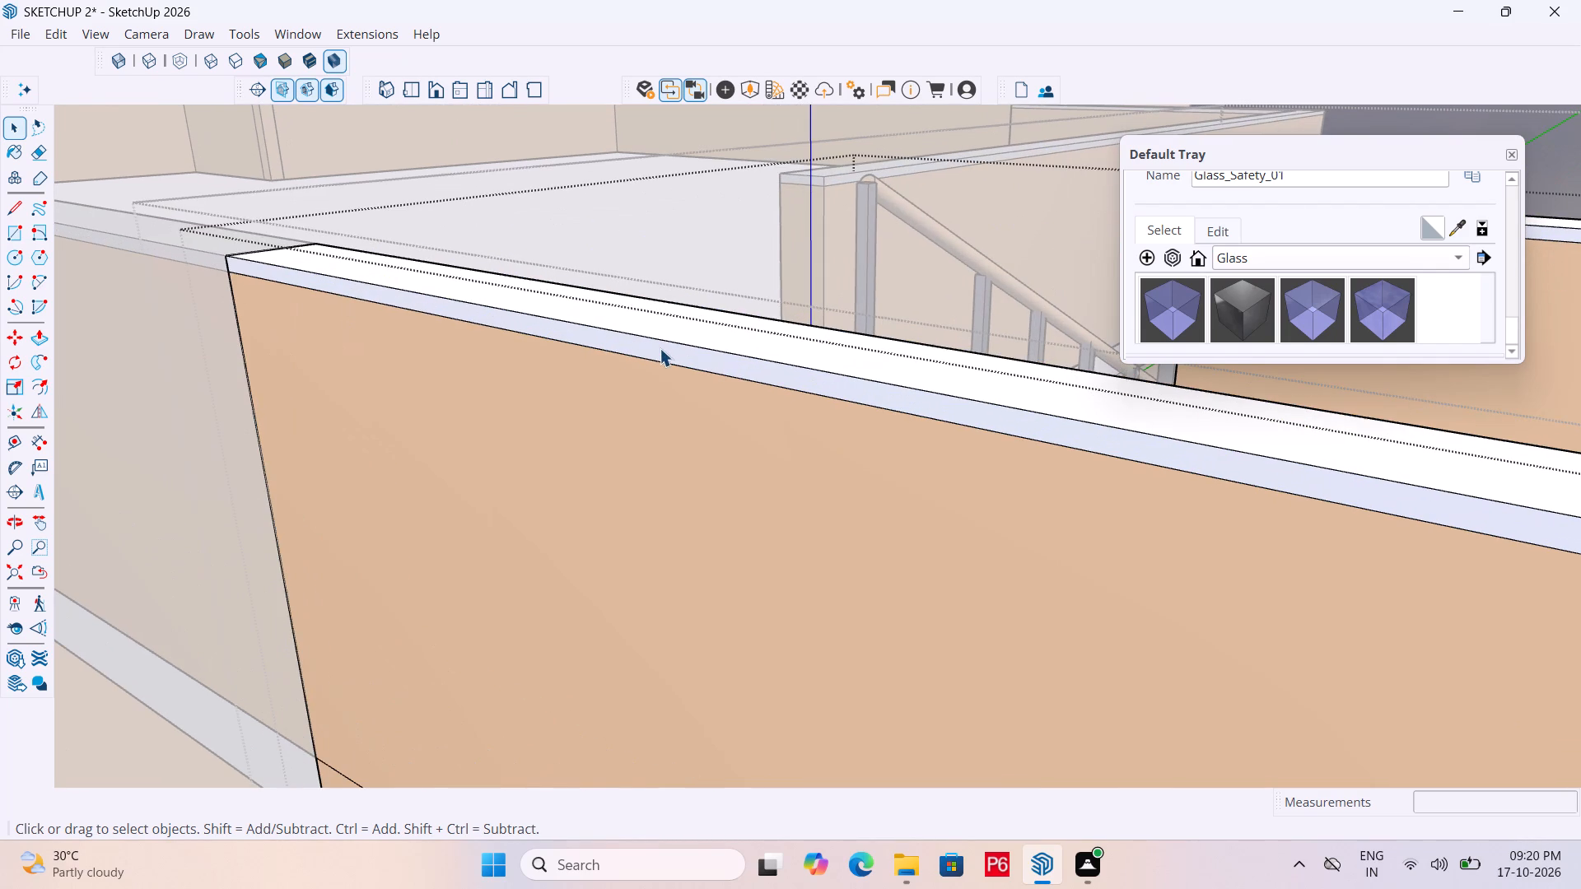
pyautogui.press('p')
pyautogui.click(661, 347)
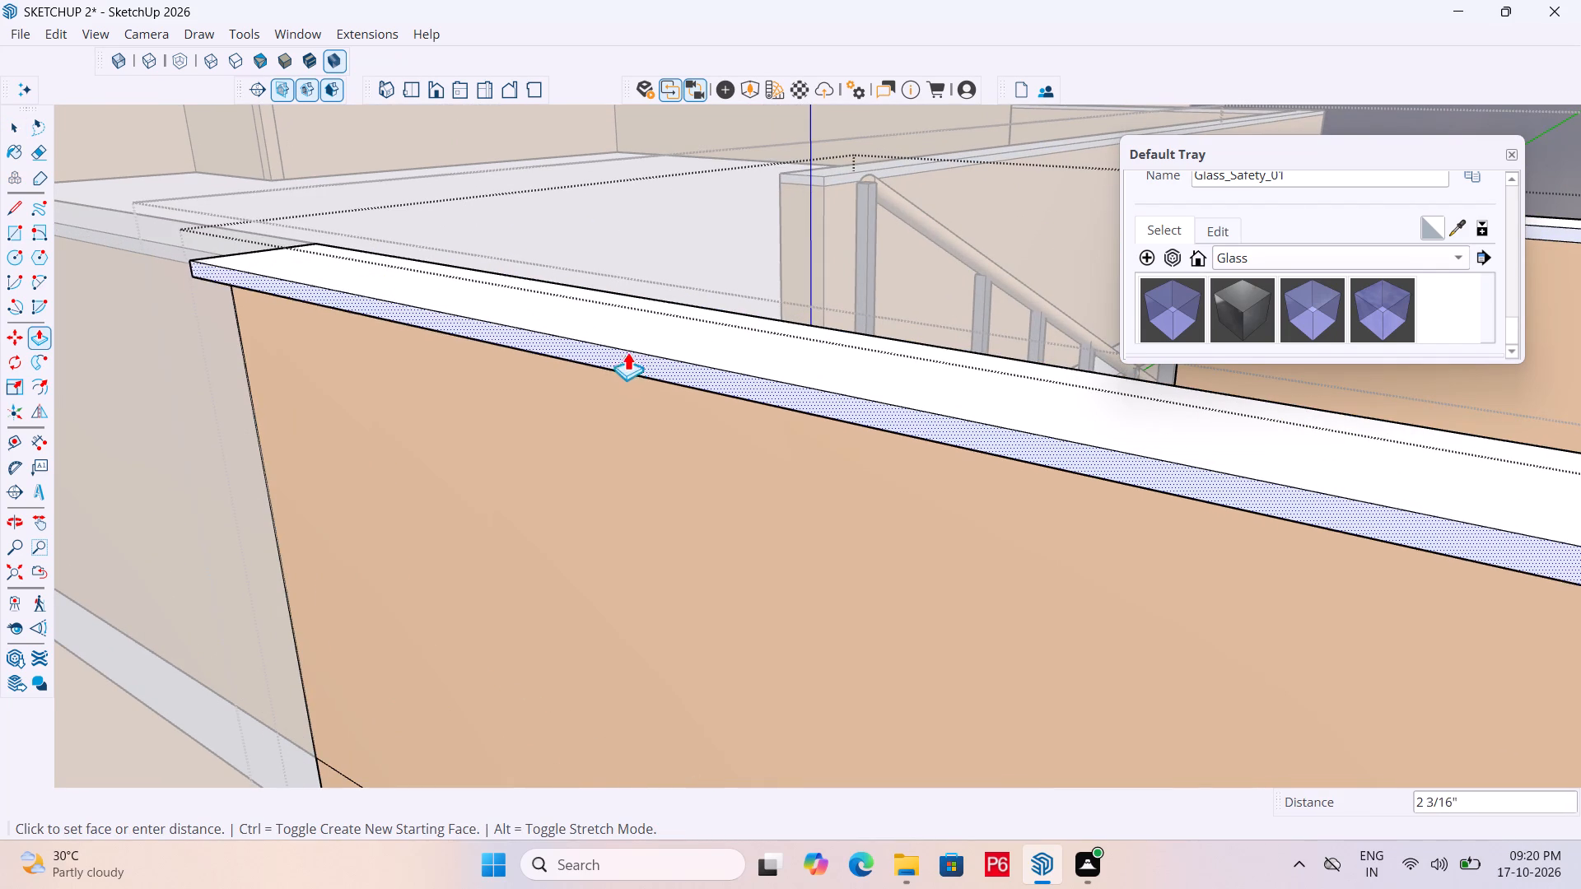
pyautogui.scroll(-5, 595, 342)
pyautogui.scroll(-8, 462, 301)
pyautogui.scroll(2, 767, 398)
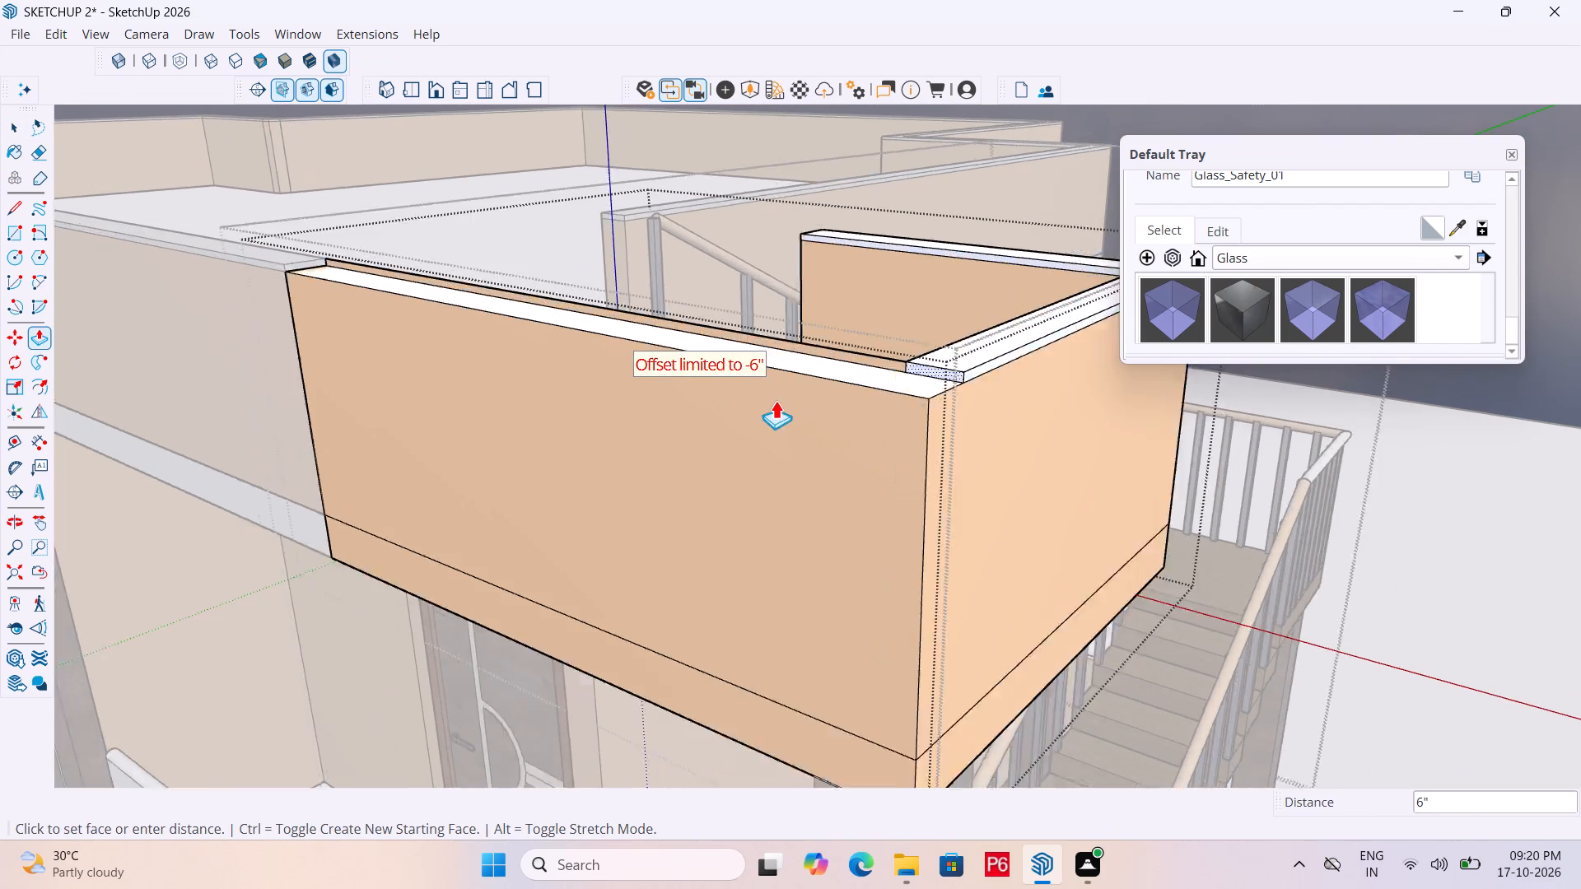
pyautogui.scroll(7, 776, 400)
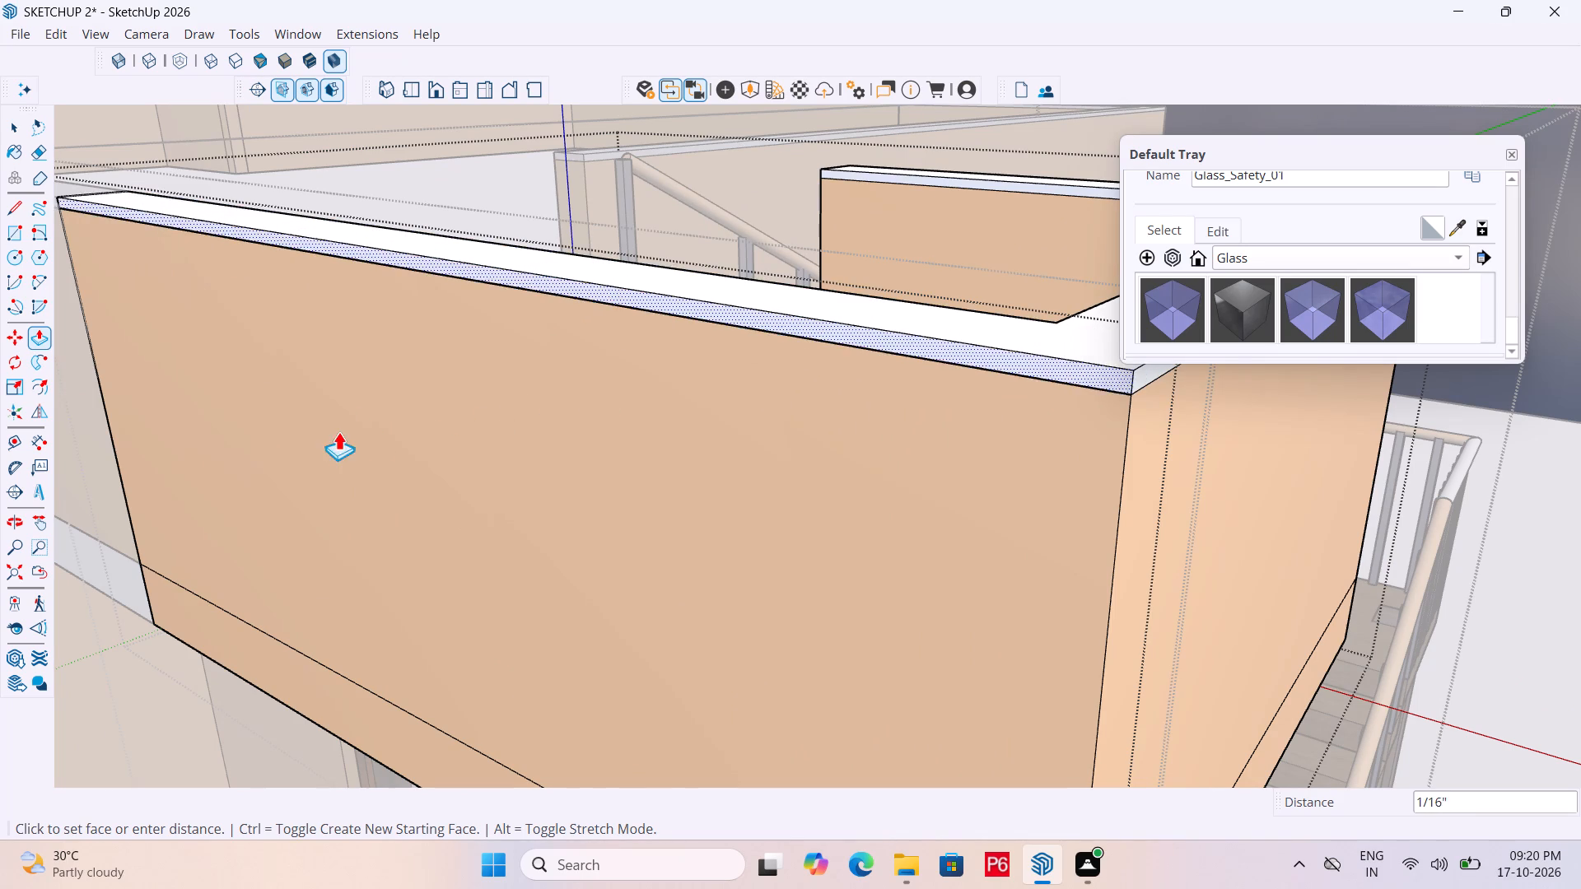
pyautogui.click(316, 444)
pyautogui.scroll(-6, 394, 392)
pyautogui.scroll(5, 837, 357)
pyautogui.press('space')
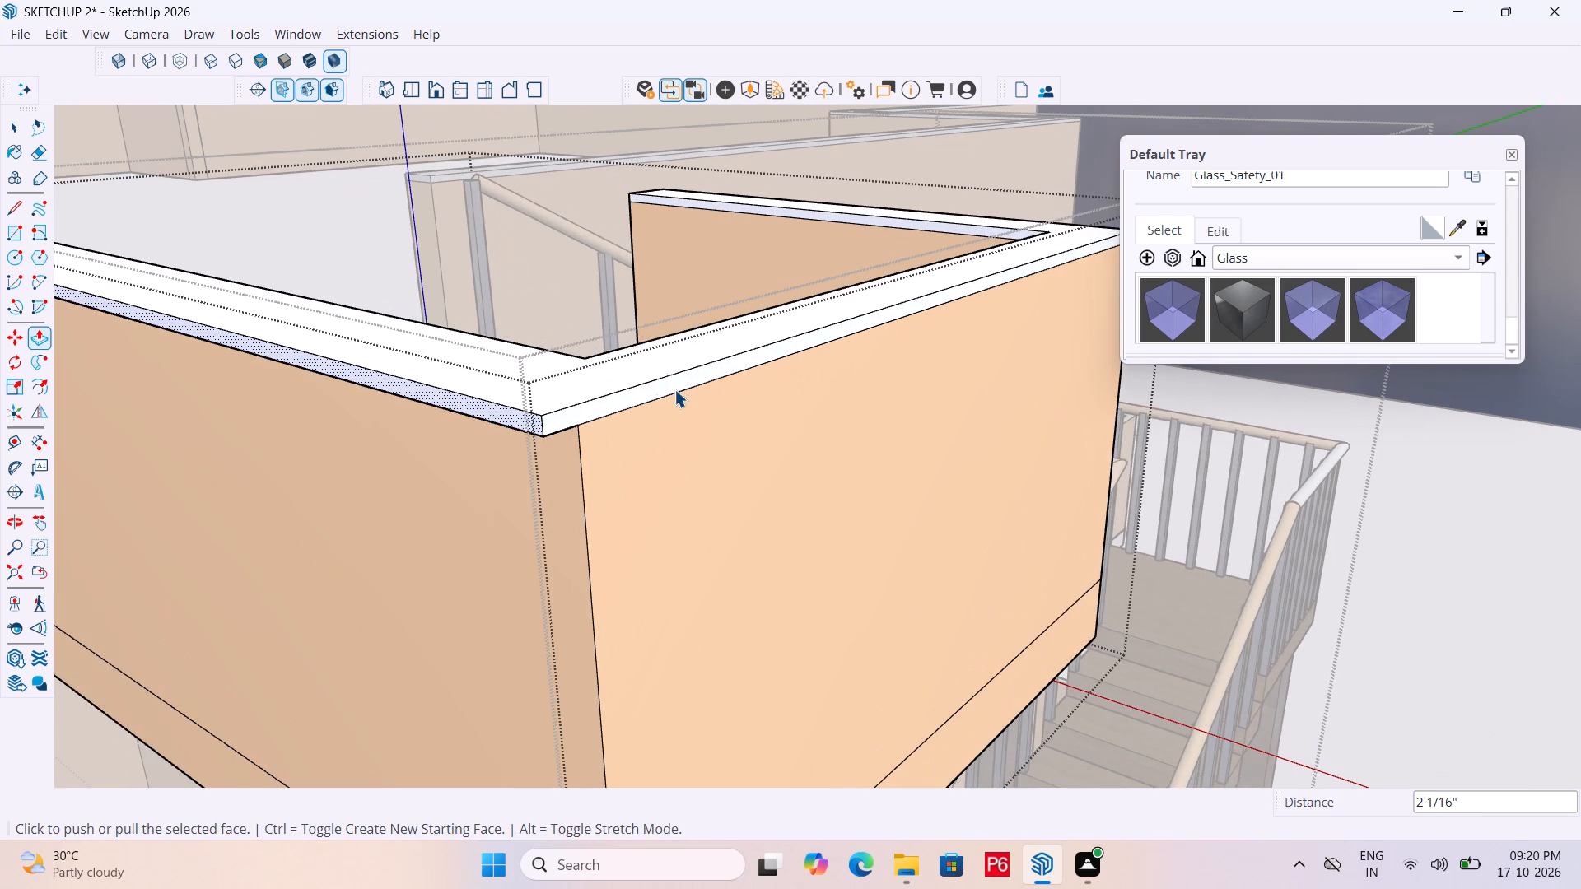
# Push/Pull the other outer edge of the staircase-side parapet's white cap outward by the same 2 1/16" and save the model.
pyautogui.click(663, 389)
pyautogui.press('p')
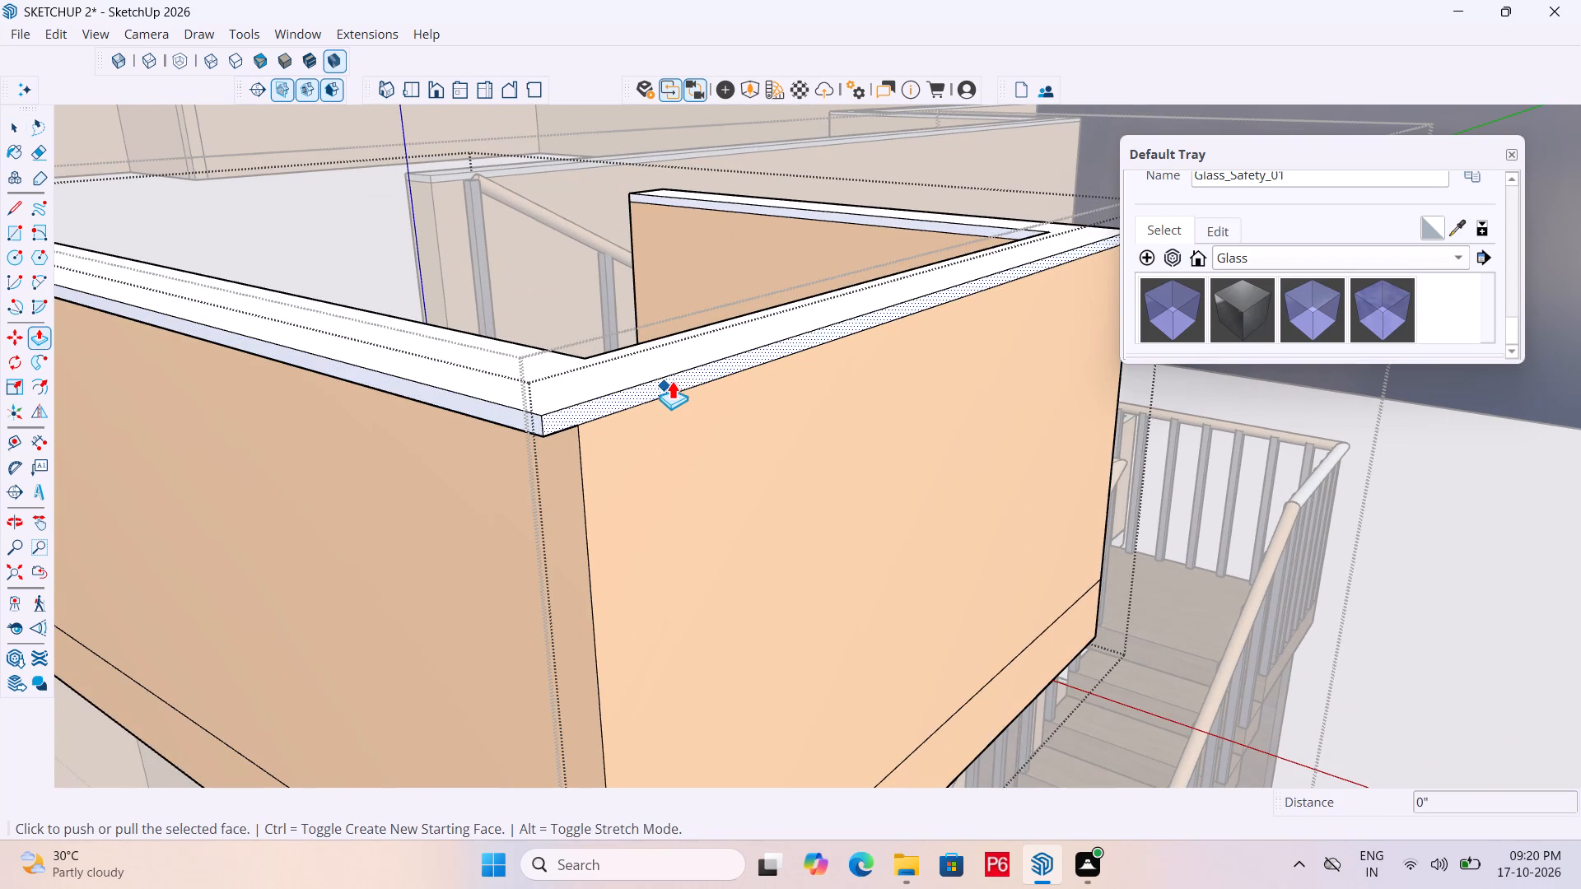
pyautogui.doubleClick(675, 375)
pyautogui.scroll(-5, 691, 370)
pyautogui.moveTo(633, 378); pyautogui.dragTo(622, 230, button='middle')
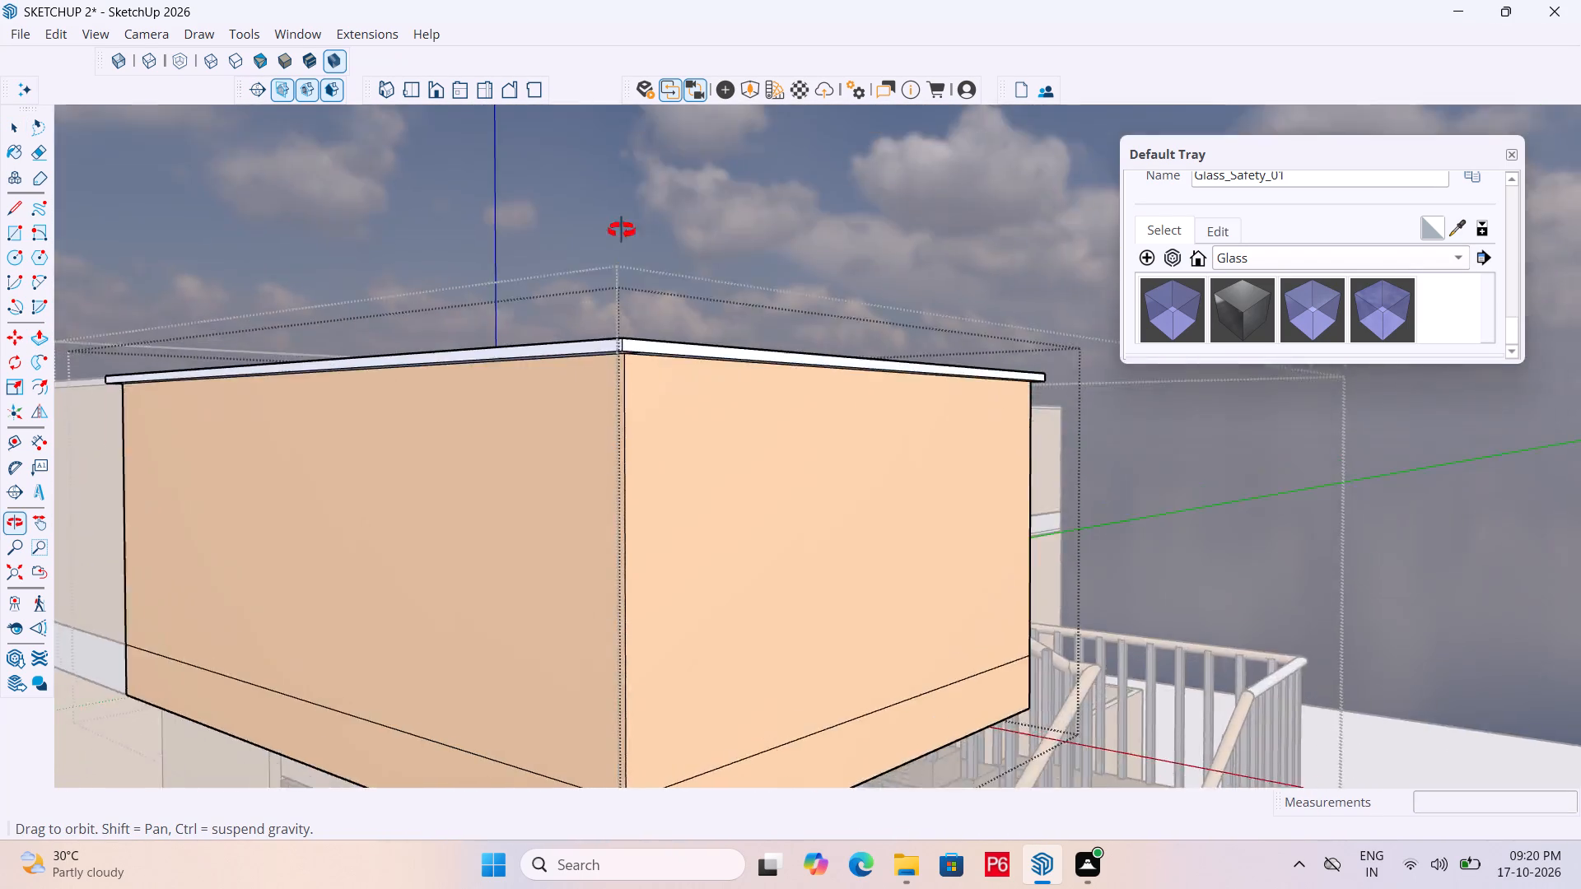
pyautogui.moveTo(622, 230); pyautogui.dragTo(669, 322, button='middle')
pyautogui.hotkey('ctrl', 's')
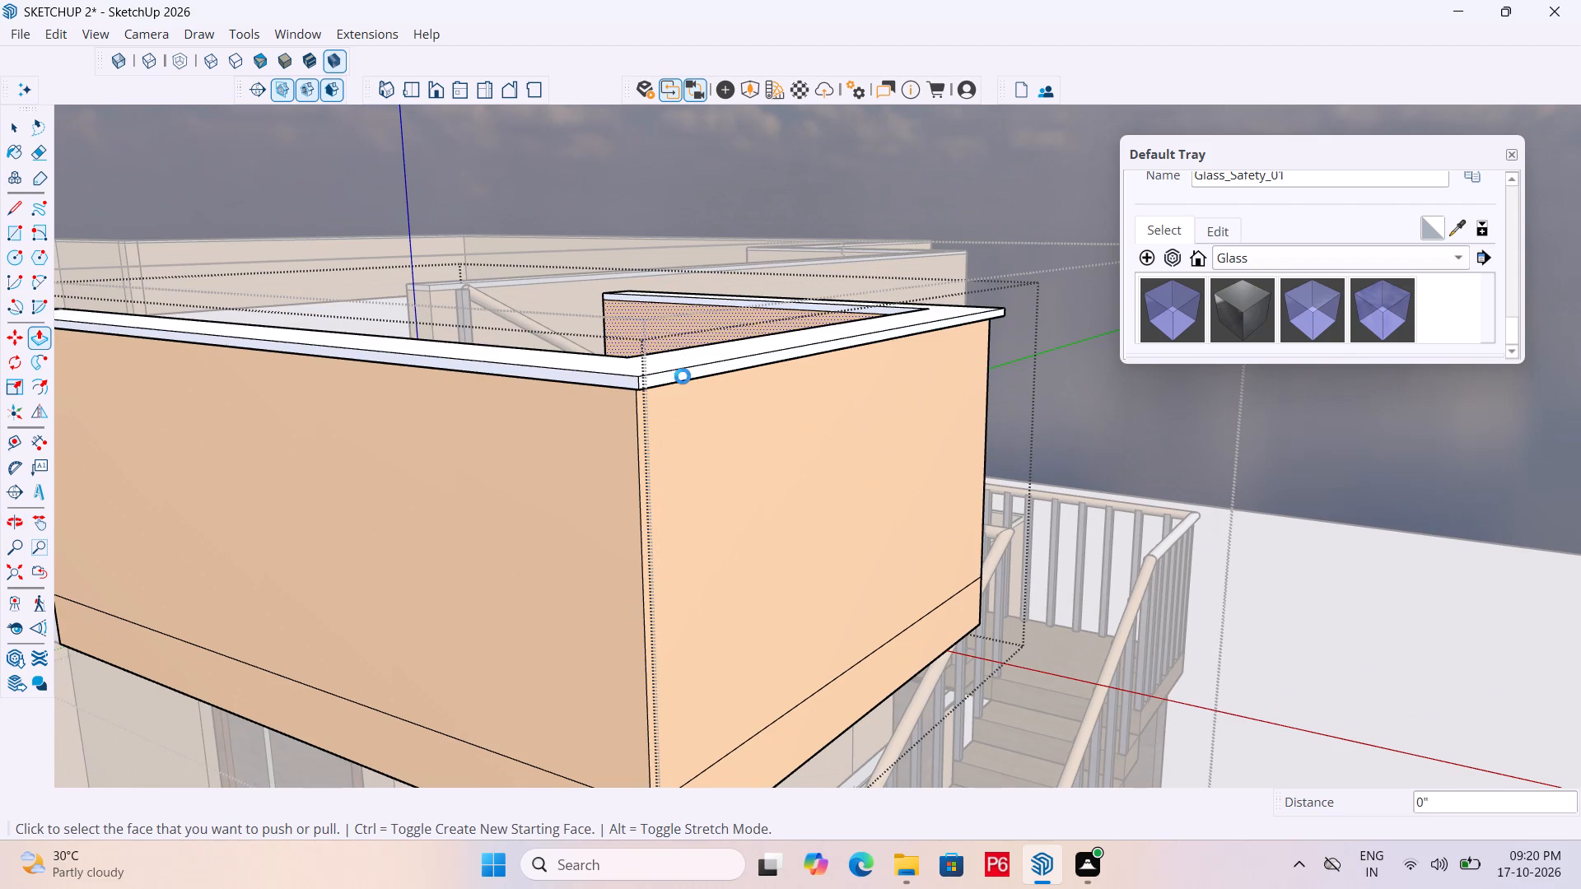
pyautogui.hotkey('ctrl', 's')
# Close the parapet group and examine the projecting cap and the roof parapets from several sides of the house.
pyautogui.scroll(-6, 959, 345)
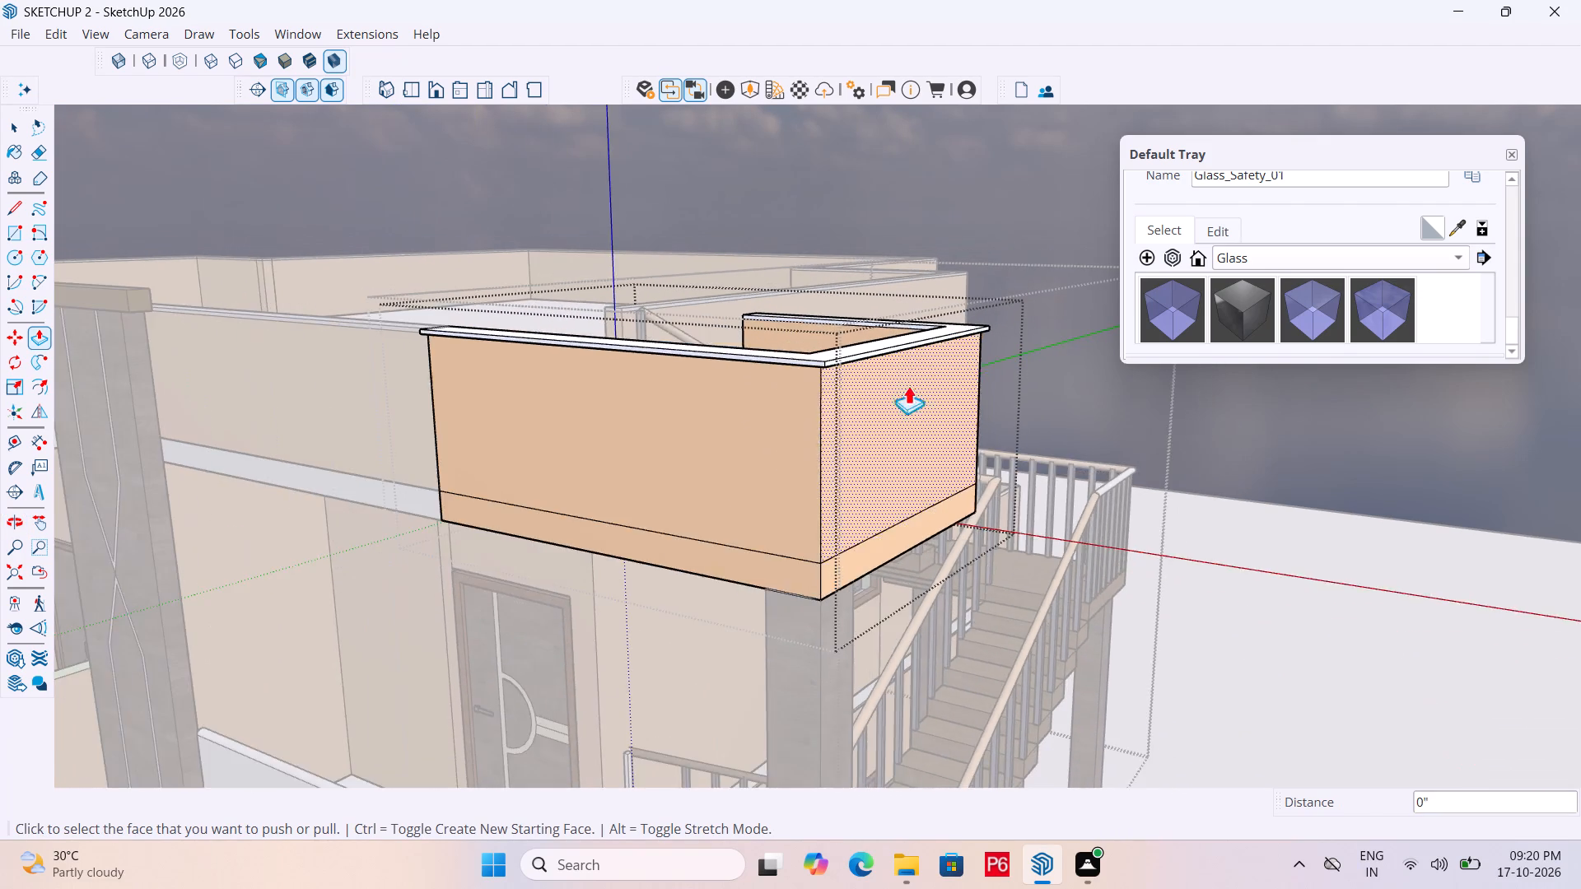
pyautogui.moveTo(753, 395); pyautogui.dragTo(1005, 411, button='middle')
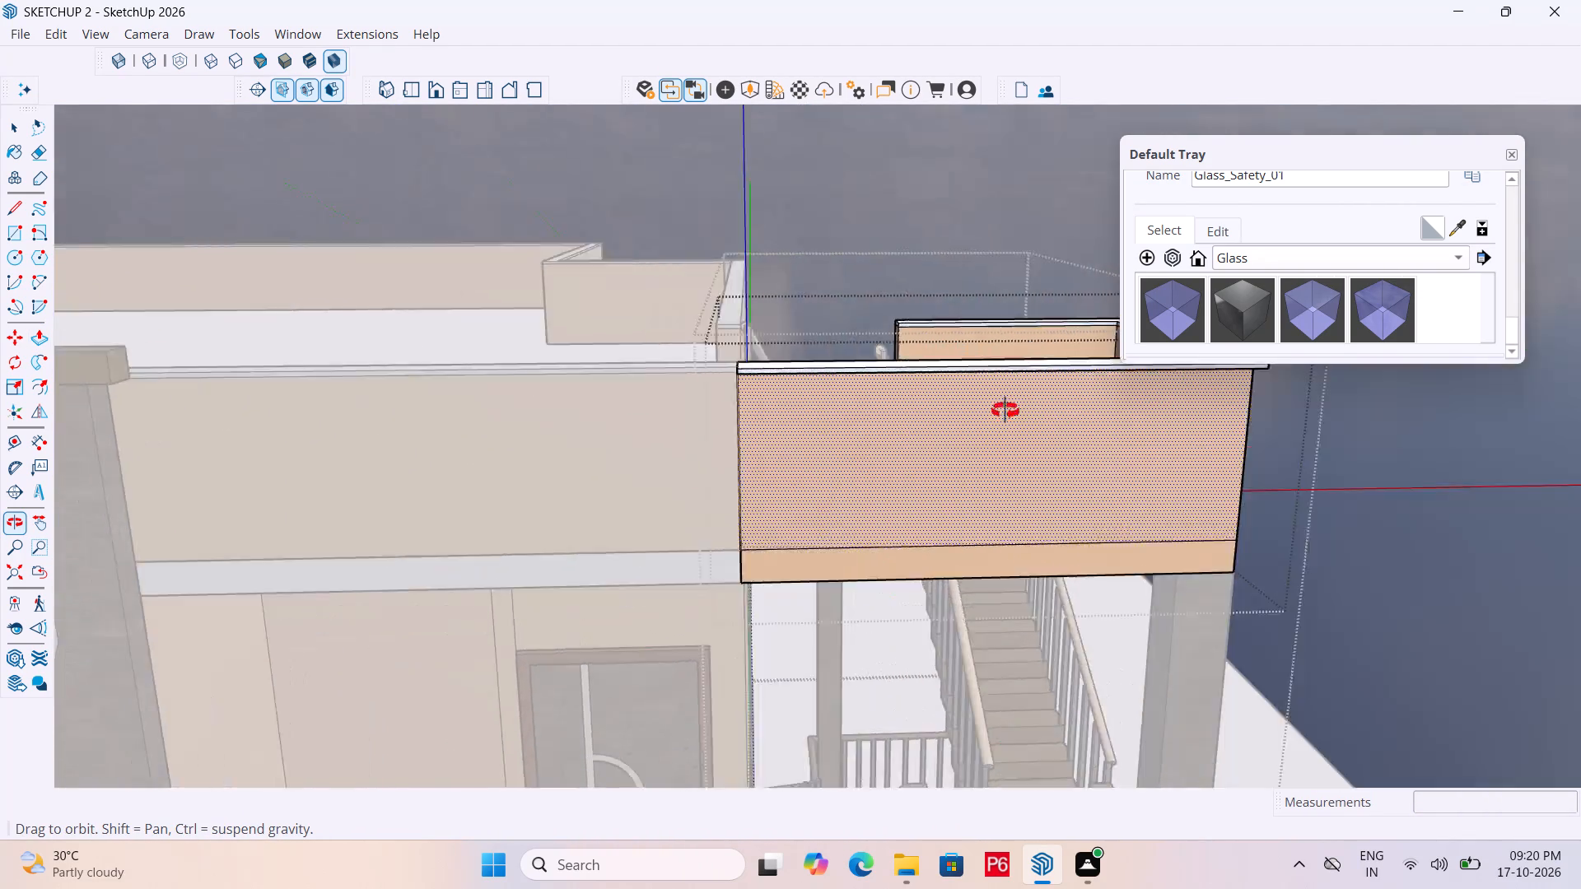
pyautogui.moveTo(1005, 411); pyautogui.dragTo(436, 431, button='middle')
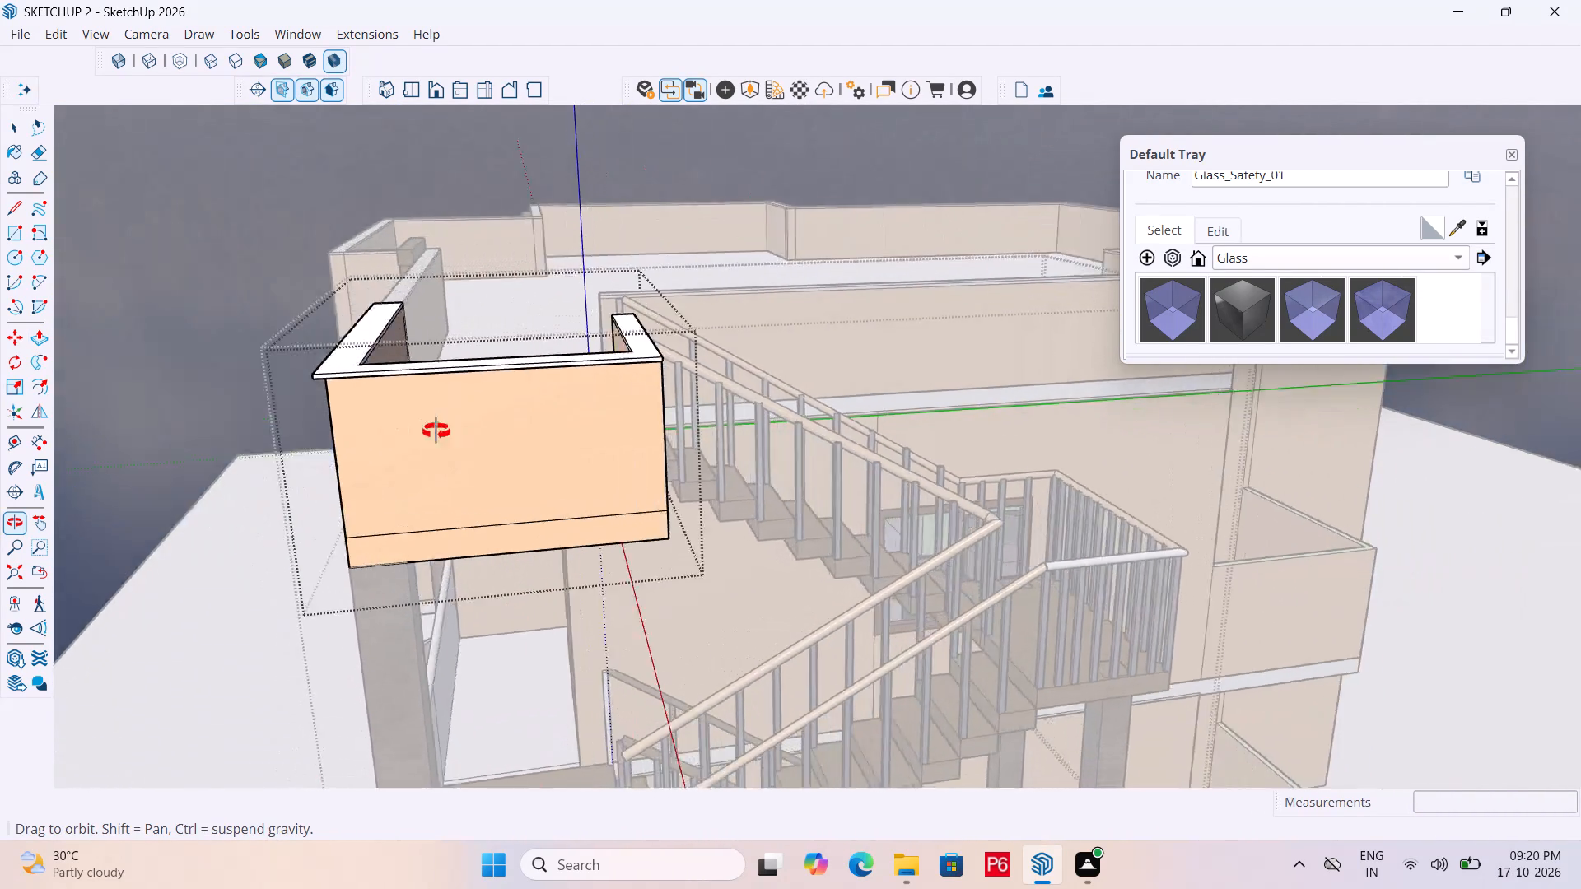
pyautogui.moveTo(436, 431); pyautogui.dragTo(652, 431, button='middle')
pyautogui.press('space')
pyautogui.scroll(-4, 715, 311)
pyautogui.click(1016, 184)
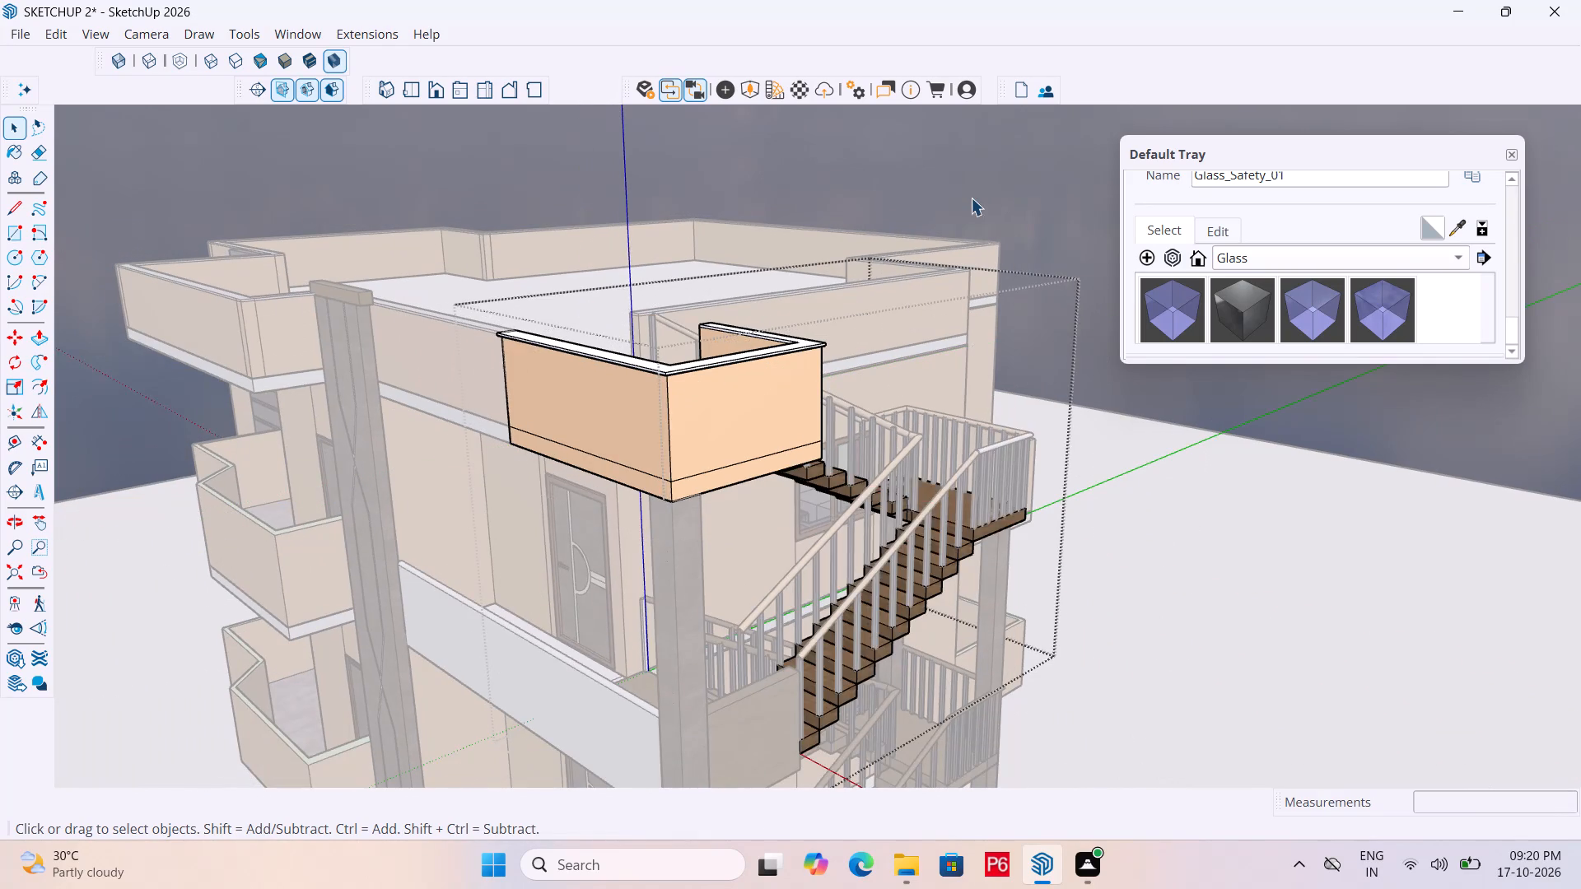
pyautogui.doubleClick(977, 198)
pyautogui.tripleClick(976, 204)
pyautogui.moveTo(613, 464); pyautogui.dragTo(659, 410, button='middle')
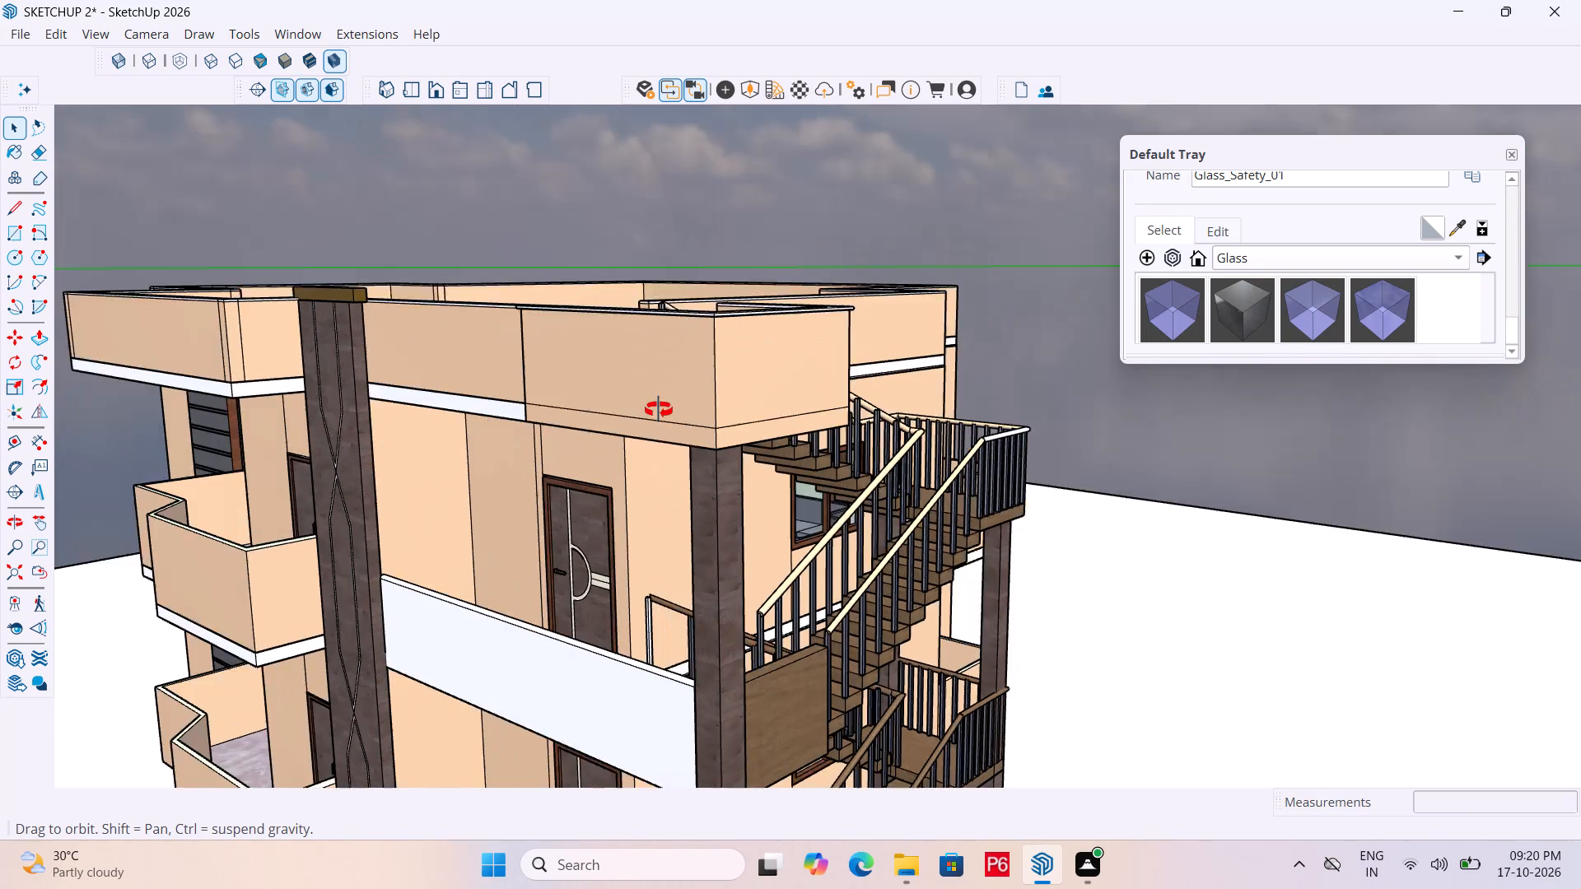
pyautogui.moveTo(659, 410); pyautogui.dragTo(660, 395, button='middle')
pyautogui.scroll(2, 657, 389)
pyautogui.moveTo(622, 460); pyautogui.dragTo(677, 521, button='middle')
pyautogui.scroll(-1, 646, 481)
pyautogui.scroll(-5, 752, 461)
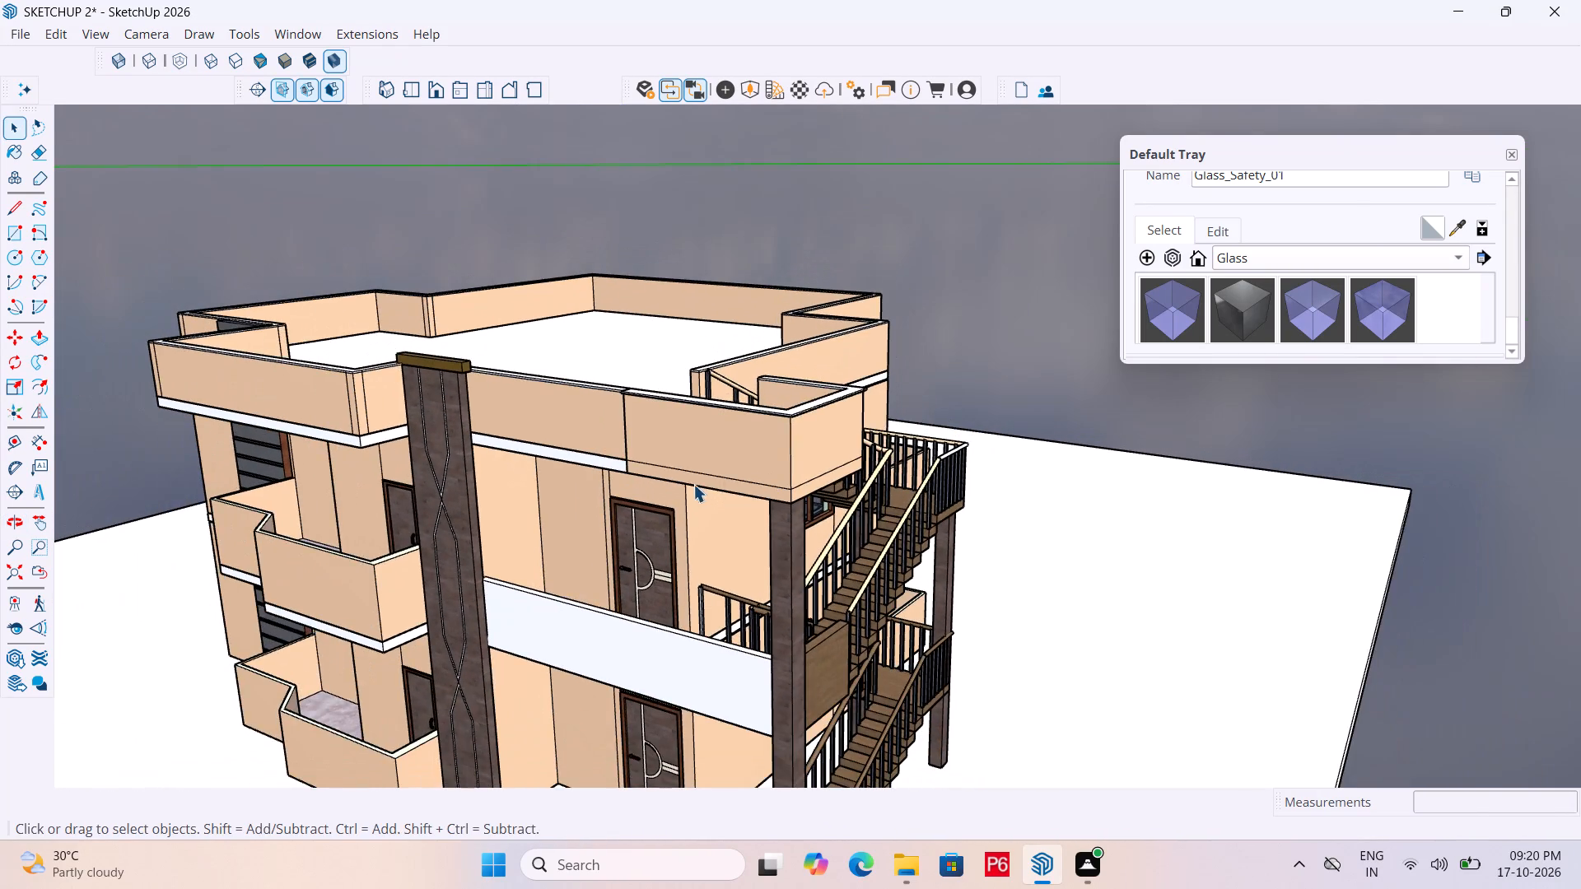
pyautogui.moveTo(685, 481); pyautogui.dragTo(579, 468, button='middle')
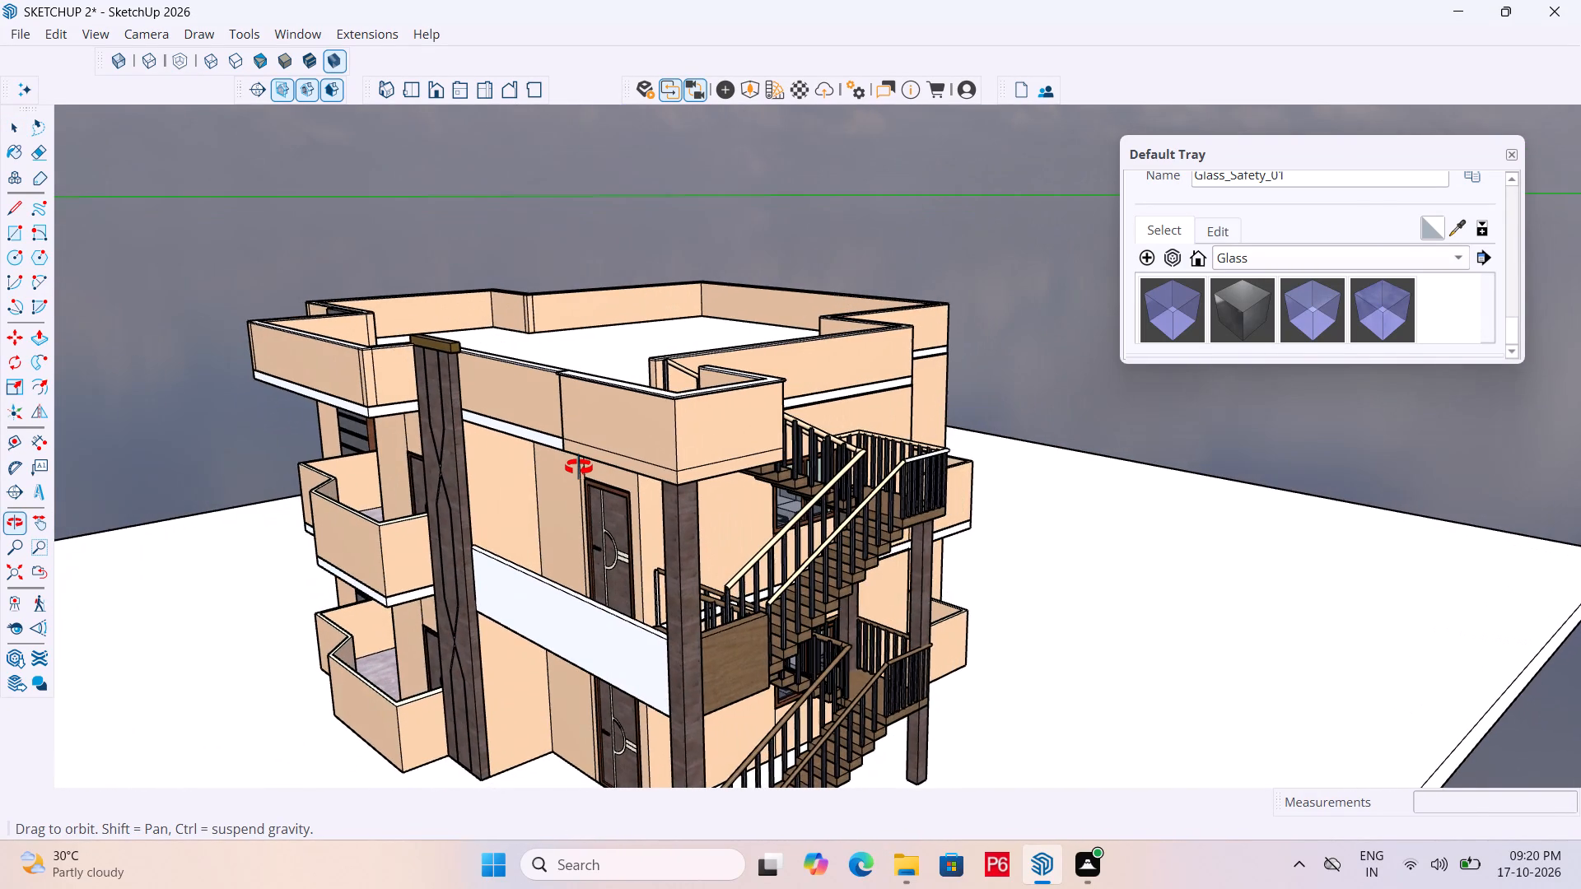
pyautogui.moveTo(579, 468); pyautogui.dragTo(708, 446, button='middle')
pyautogui.scroll(4, 702, 447)
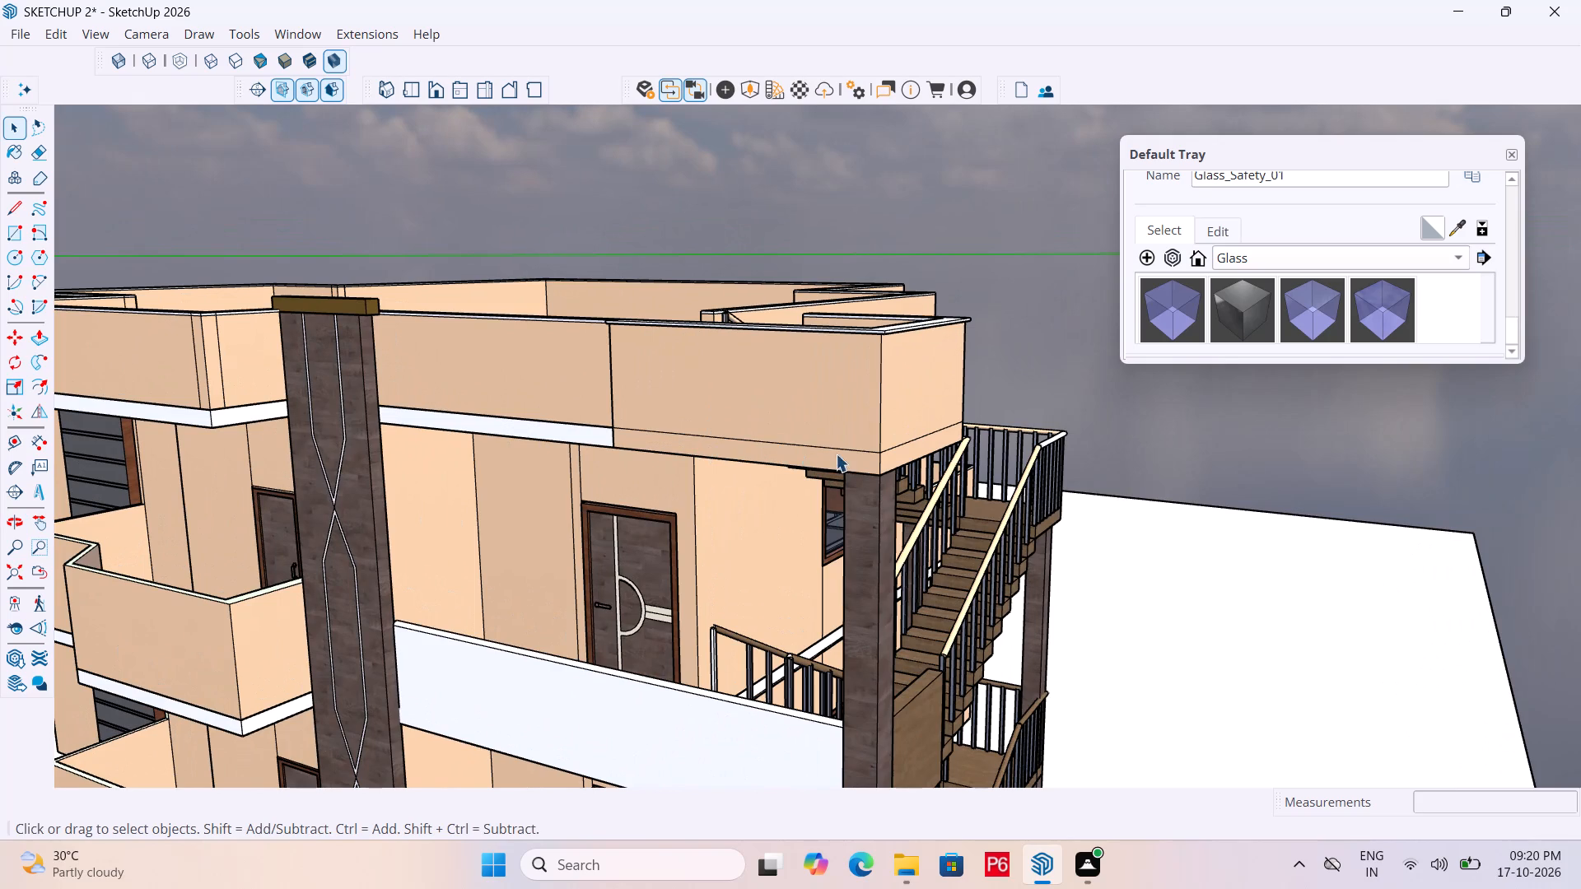
pyautogui.scroll(4, 900, 408)
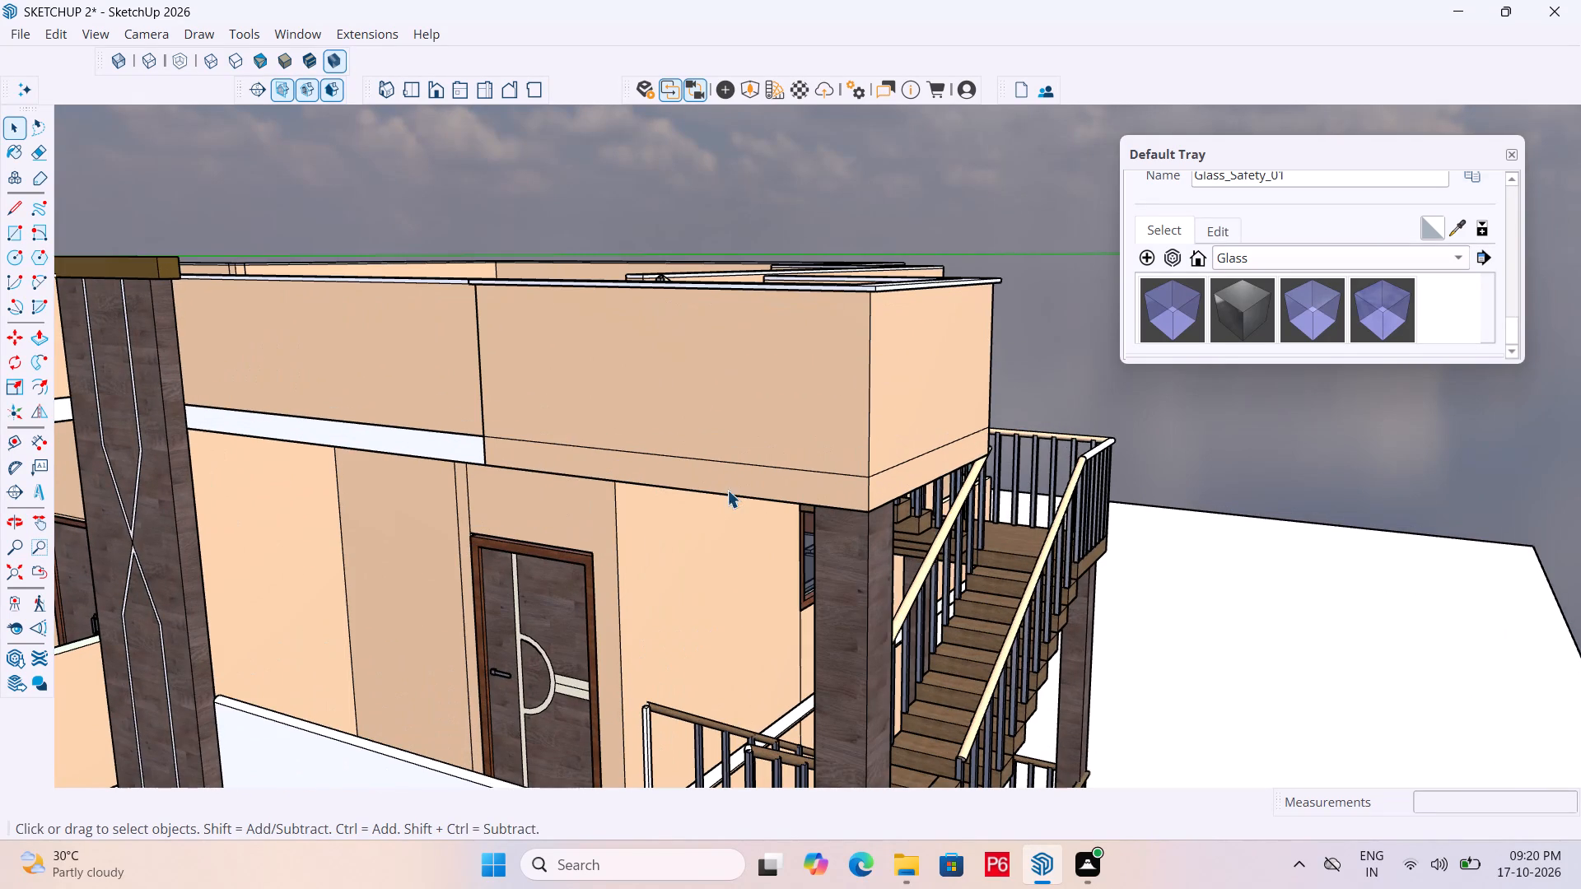
# Open the staircase-side roof parapet and paint its front lower strip with M00_Soft_Cloud from the Solid Colors materials.
pyautogui.press('space')
pyautogui.doubleClick(813, 496)
pyautogui.click(813, 492)
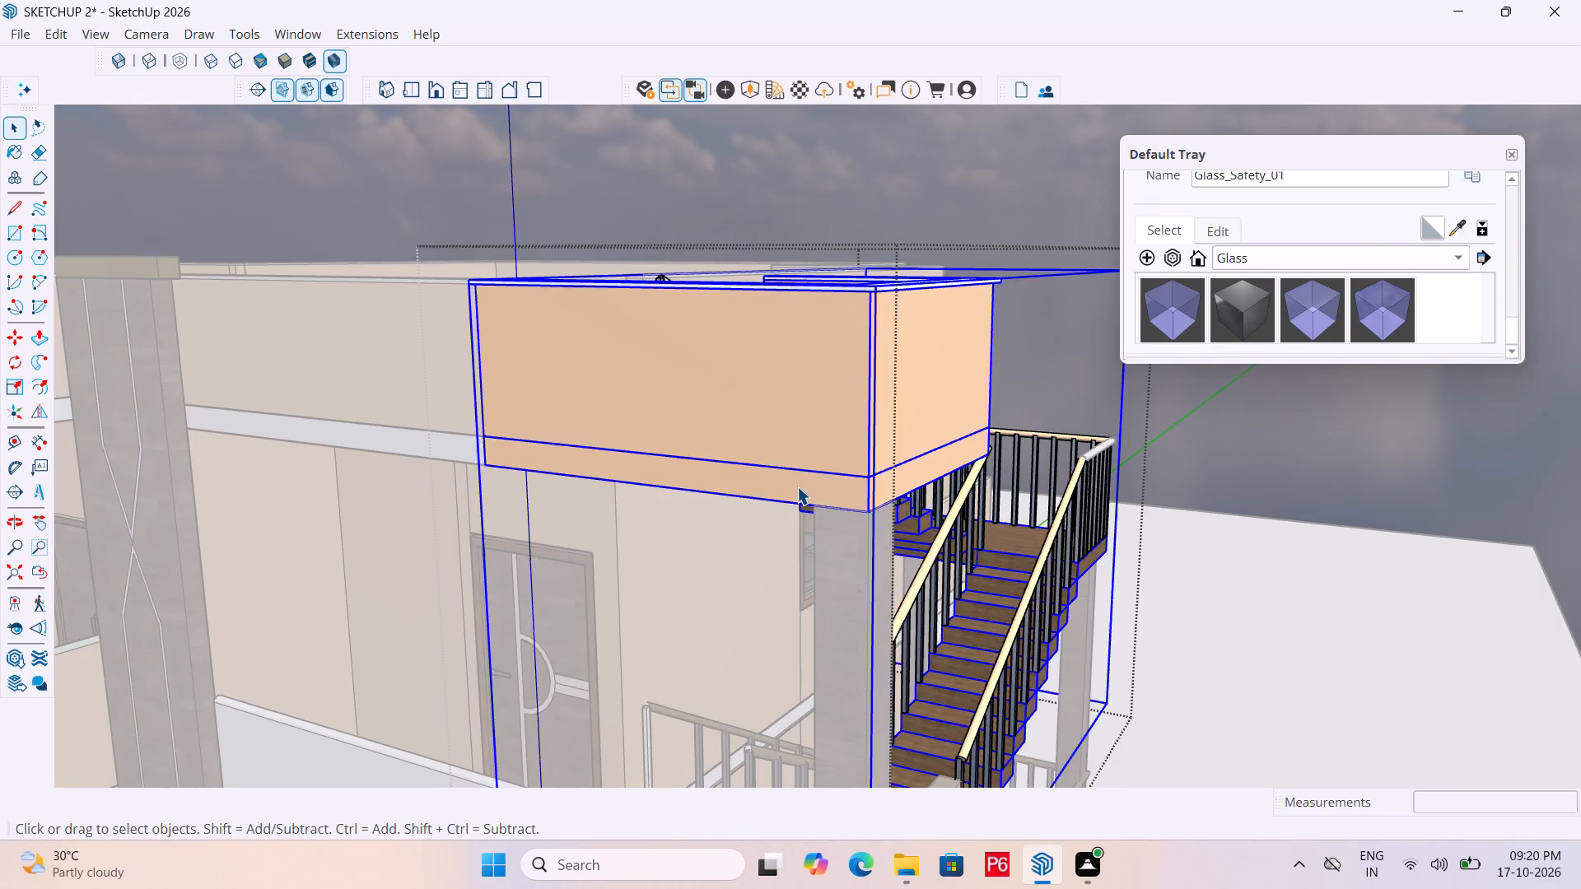
pyautogui.doubleClick(797, 486)
pyautogui.click(782, 484)
pyautogui.tripleClick(759, 484)
pyautogui.click(751, 480)
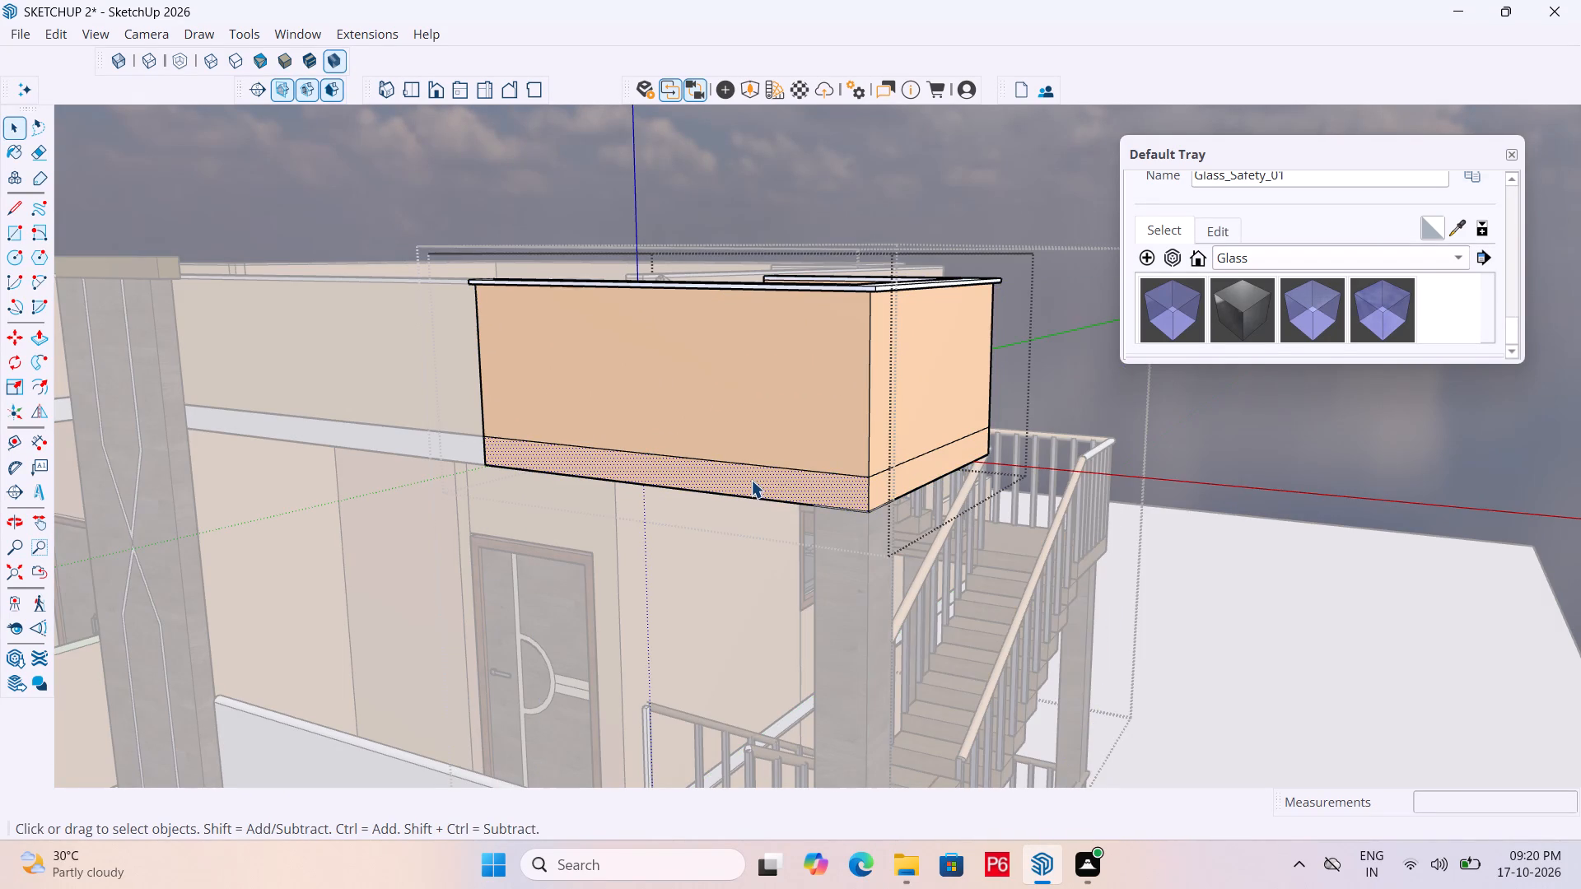
pyautogui.click(774, 483)
pyautogui.click(1304, 264)
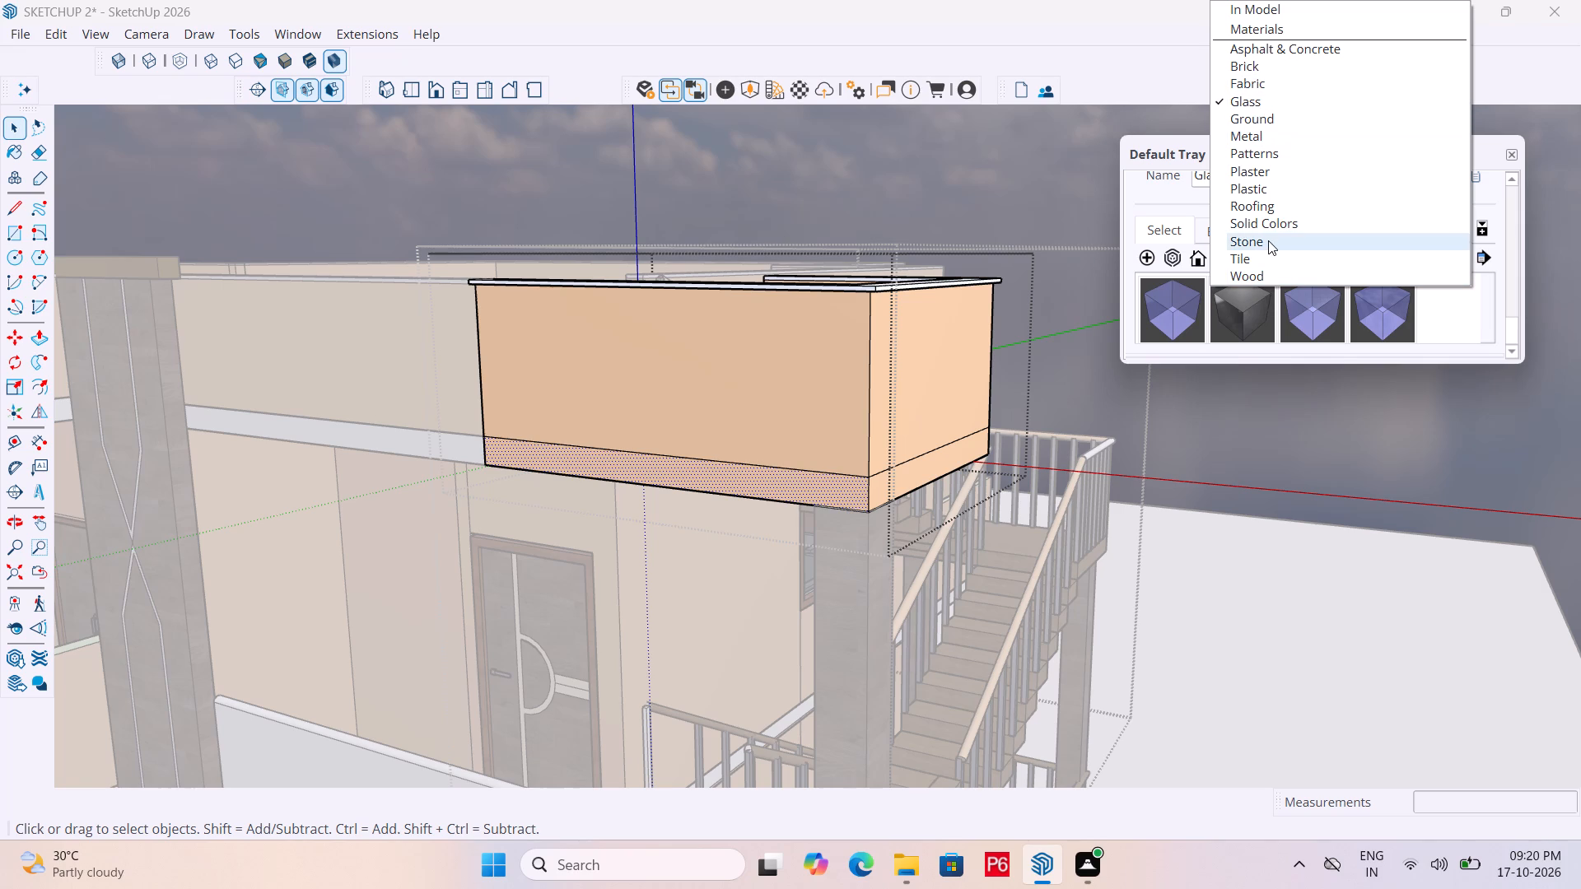
pyautogui.click(1286, 229)
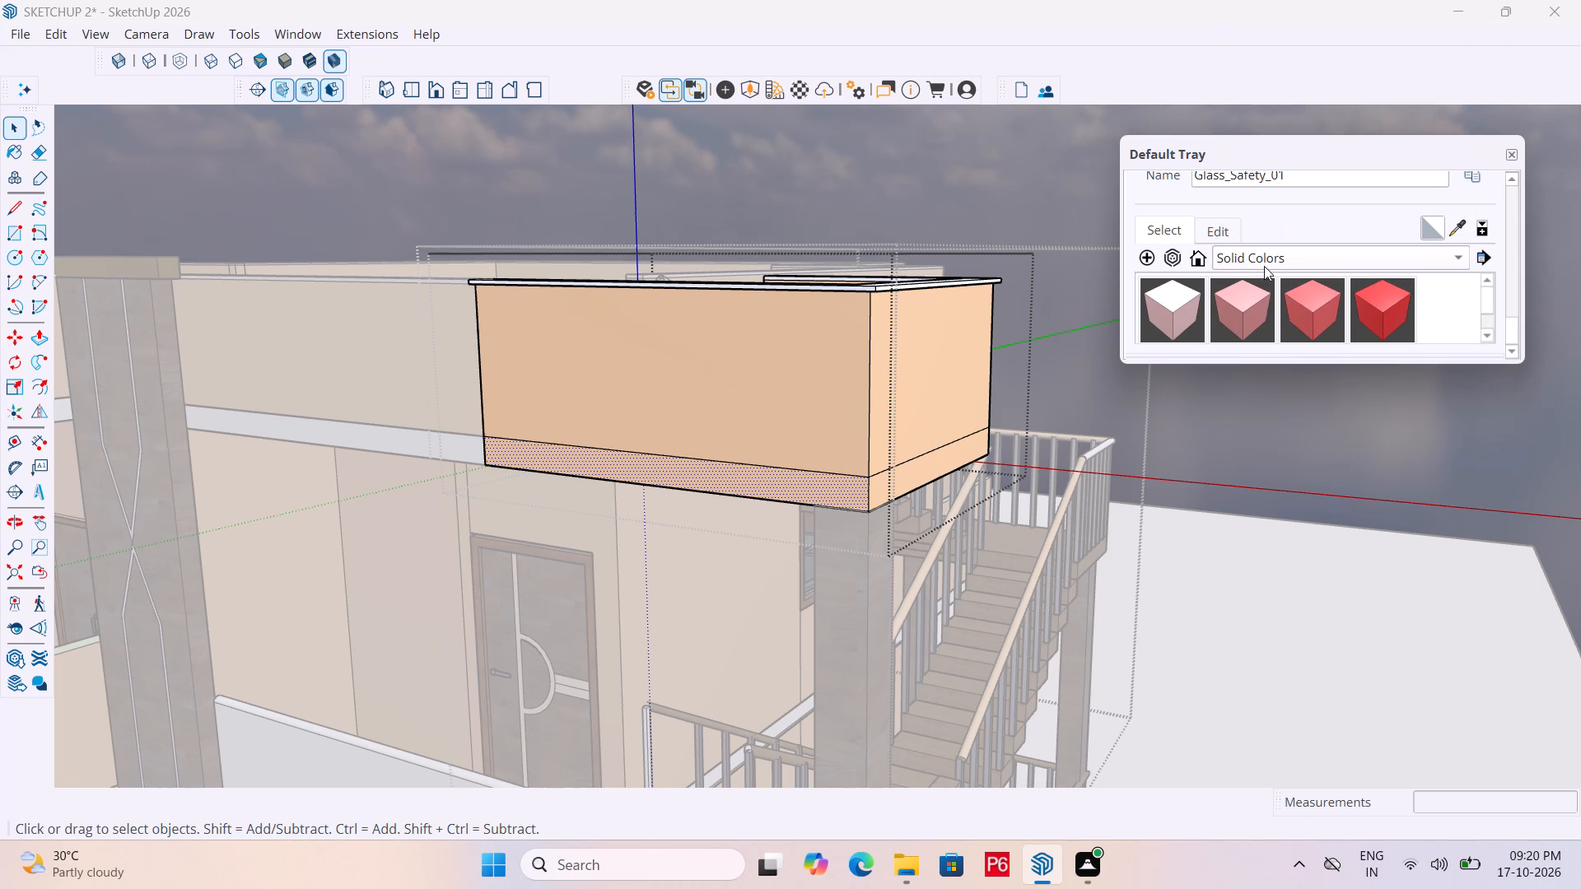
pyautogui.scroll(-19, 1360, 310)
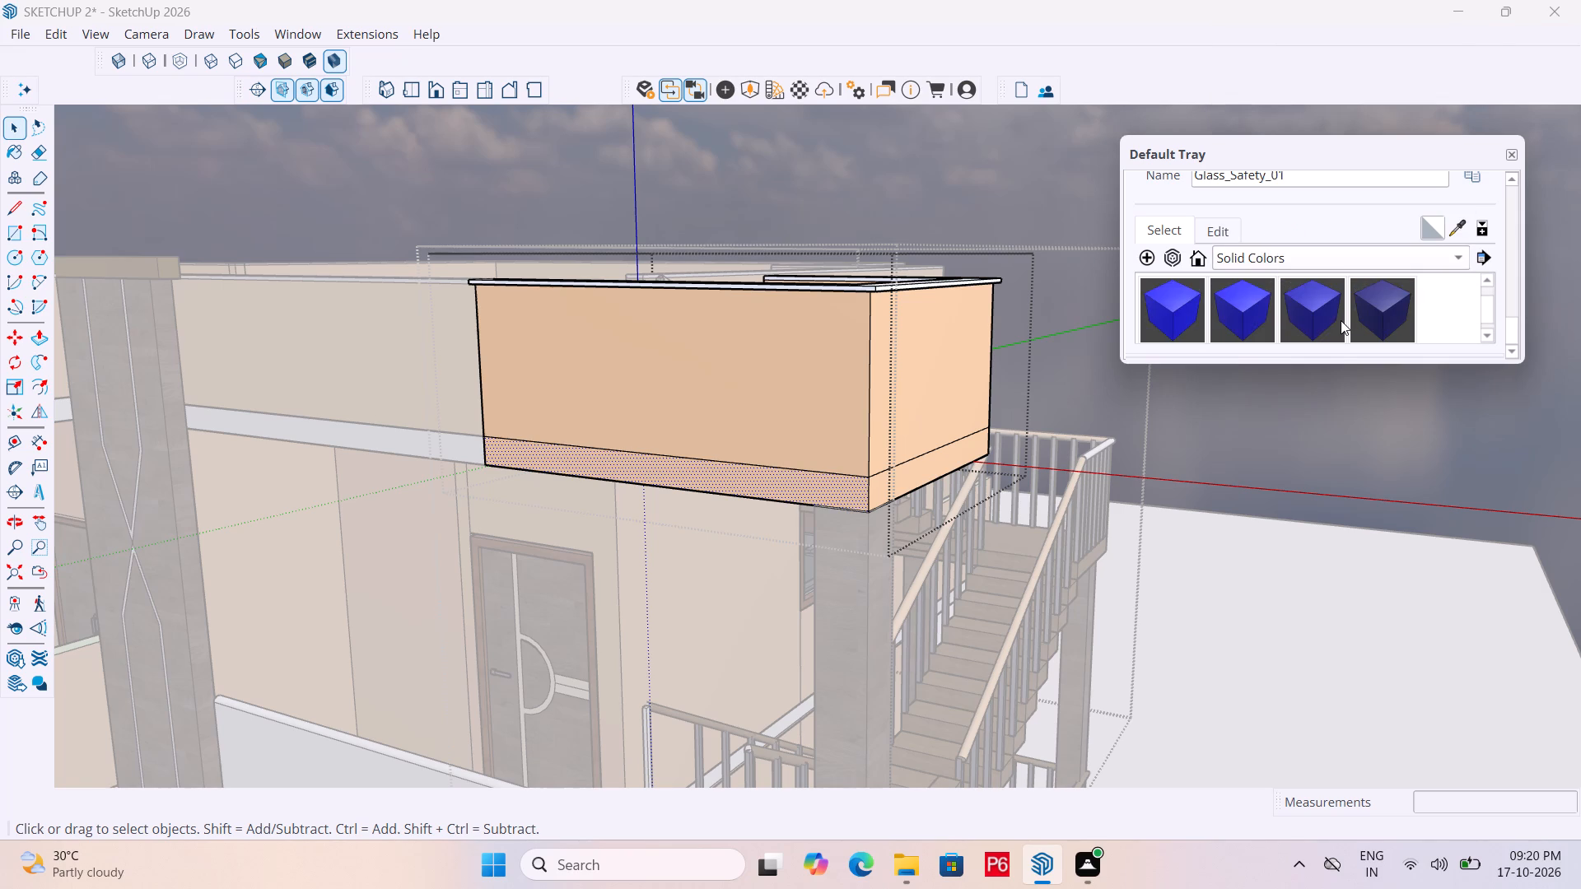
pyautogui.scroll(-11, 1341, 320)
pyautogui.scroll(2, 1218, 309)
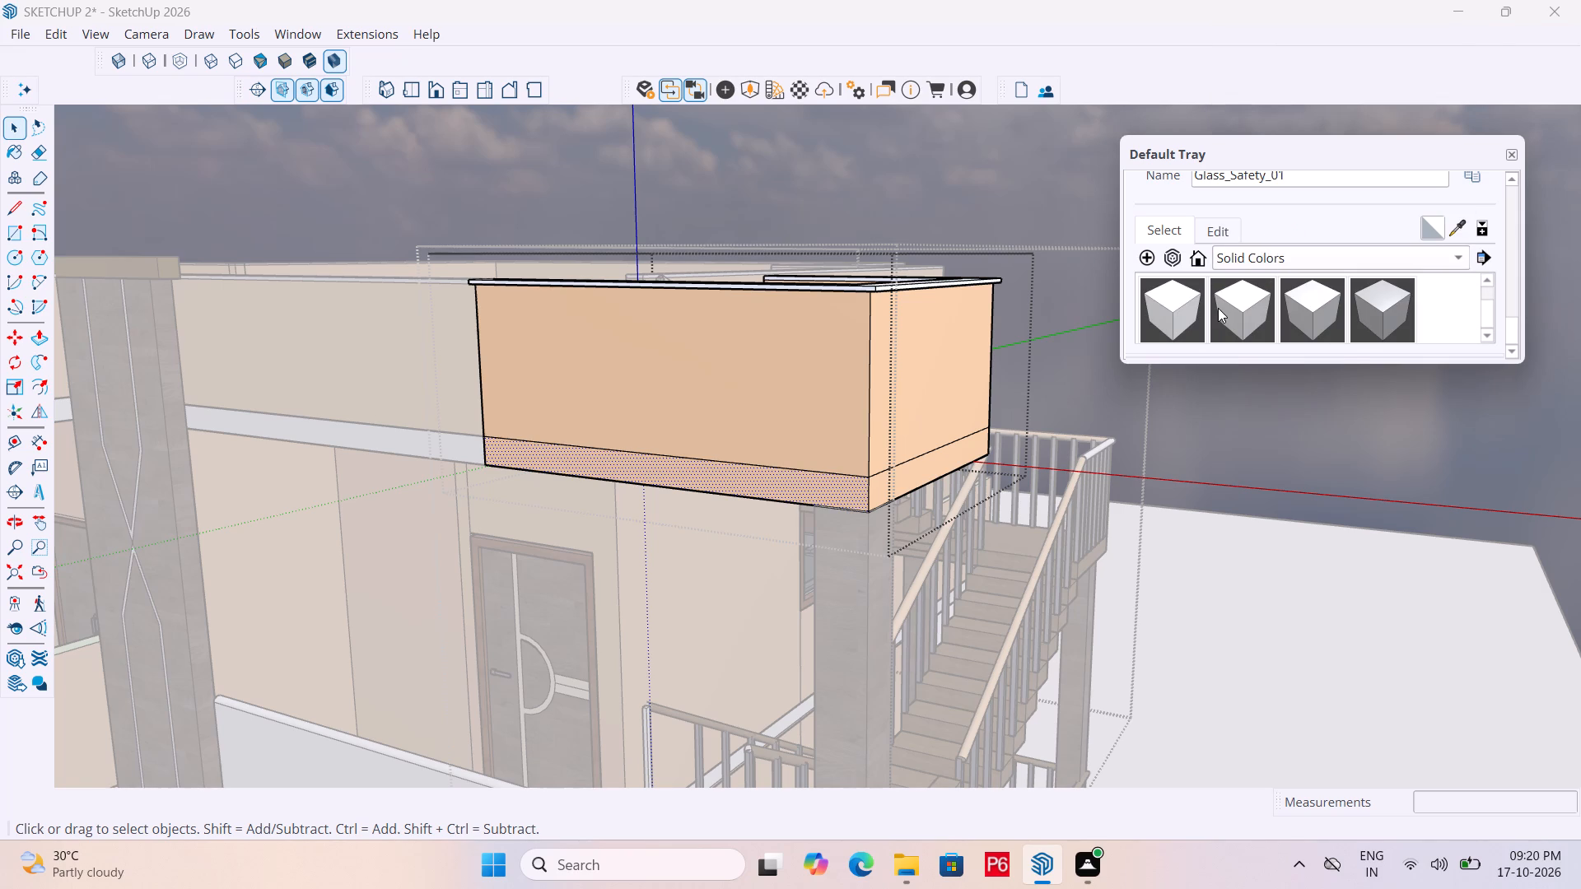
pyautogui.scroll(-1, 1220, 309)
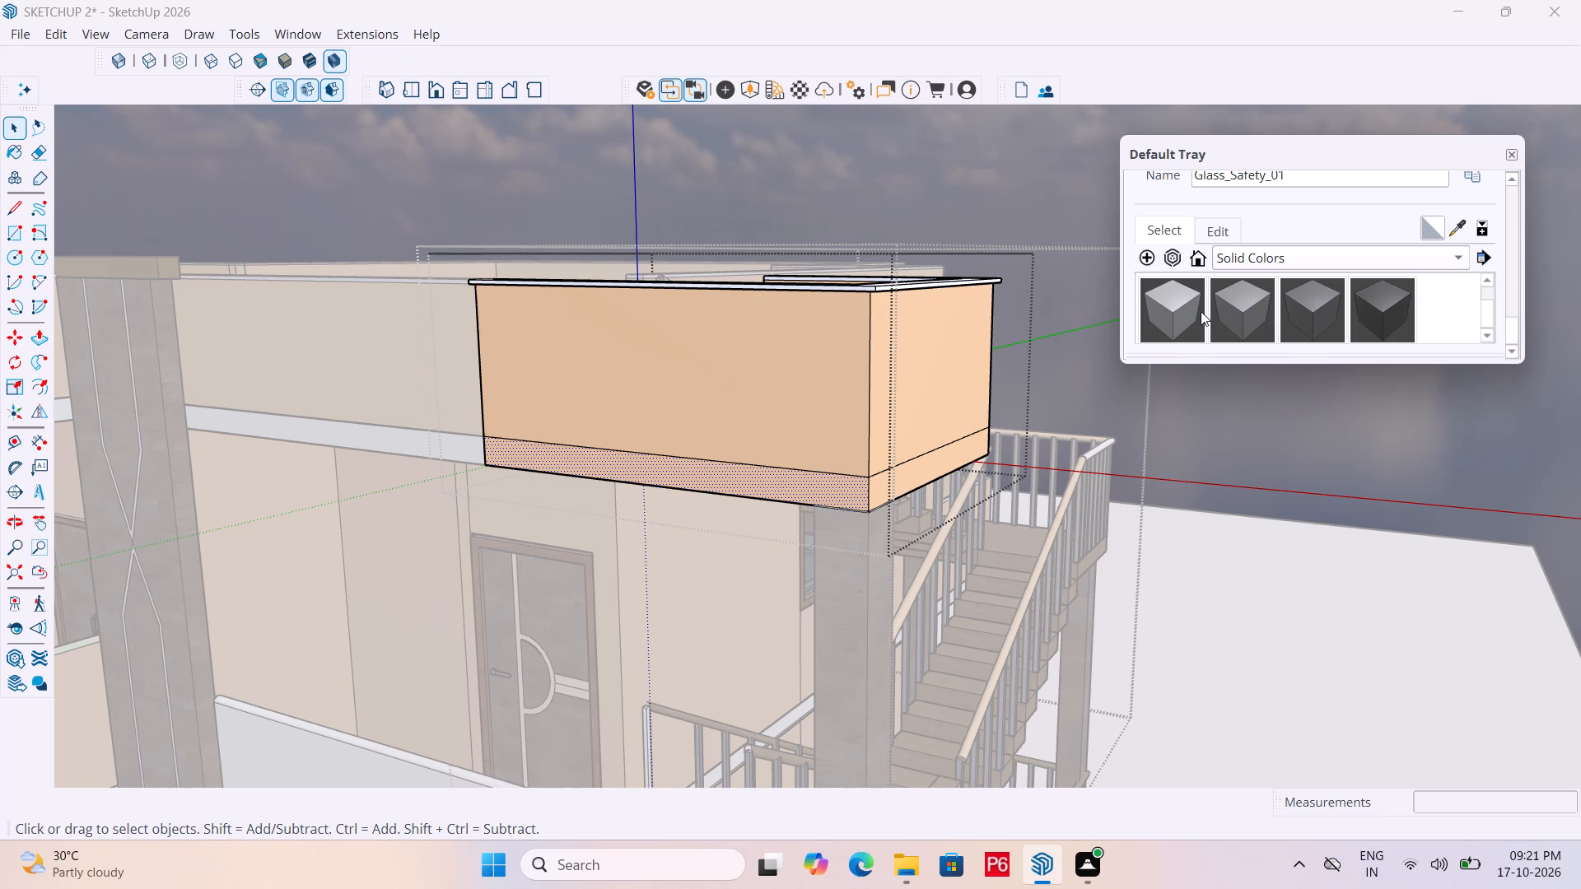
pyautogui.scroll(1, 1200, 310)
pyautogui.click(1185, 306)
pyautogui.scroll(4, 747, 467)
pyautogui.click(766, 475)
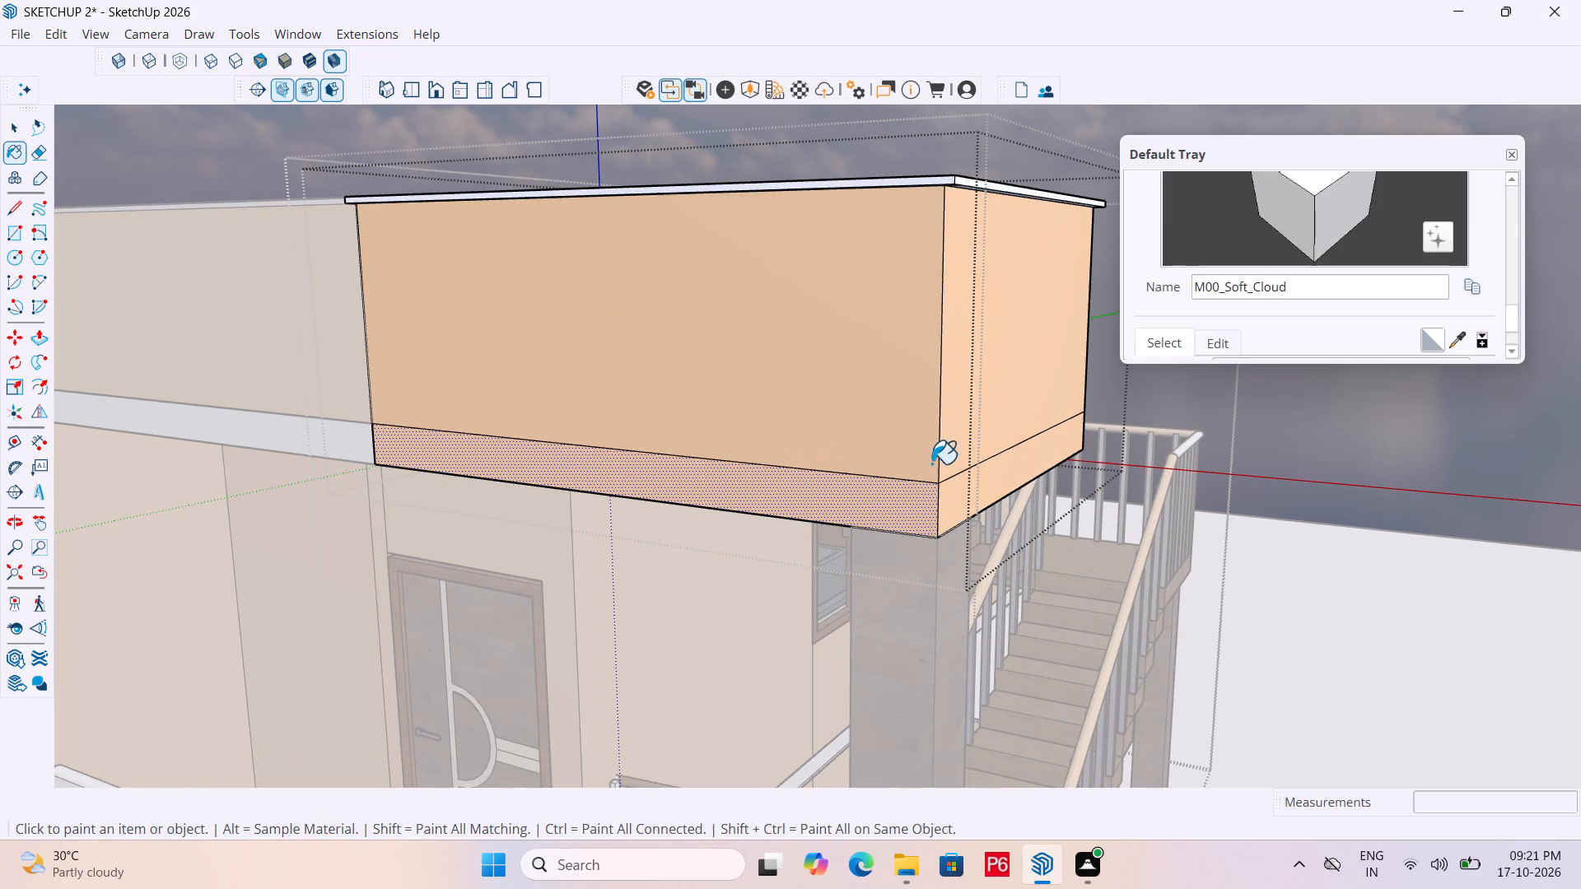
# Paint the remaining outer faces of the parapet's lower strip with M00_Soft_Cloud and leave the inner group.
pyautogui.click(1020, 477)
pyautogui.moveTo(1086, 452); pyautogui.dragTo(238, 475, button='middle')
pyautogui.scroll(-1, 1026, 450)
pyautogui.click(991, 566)
pyautogui.scroll(-6, 955, 470)
pyautogui.press('space')
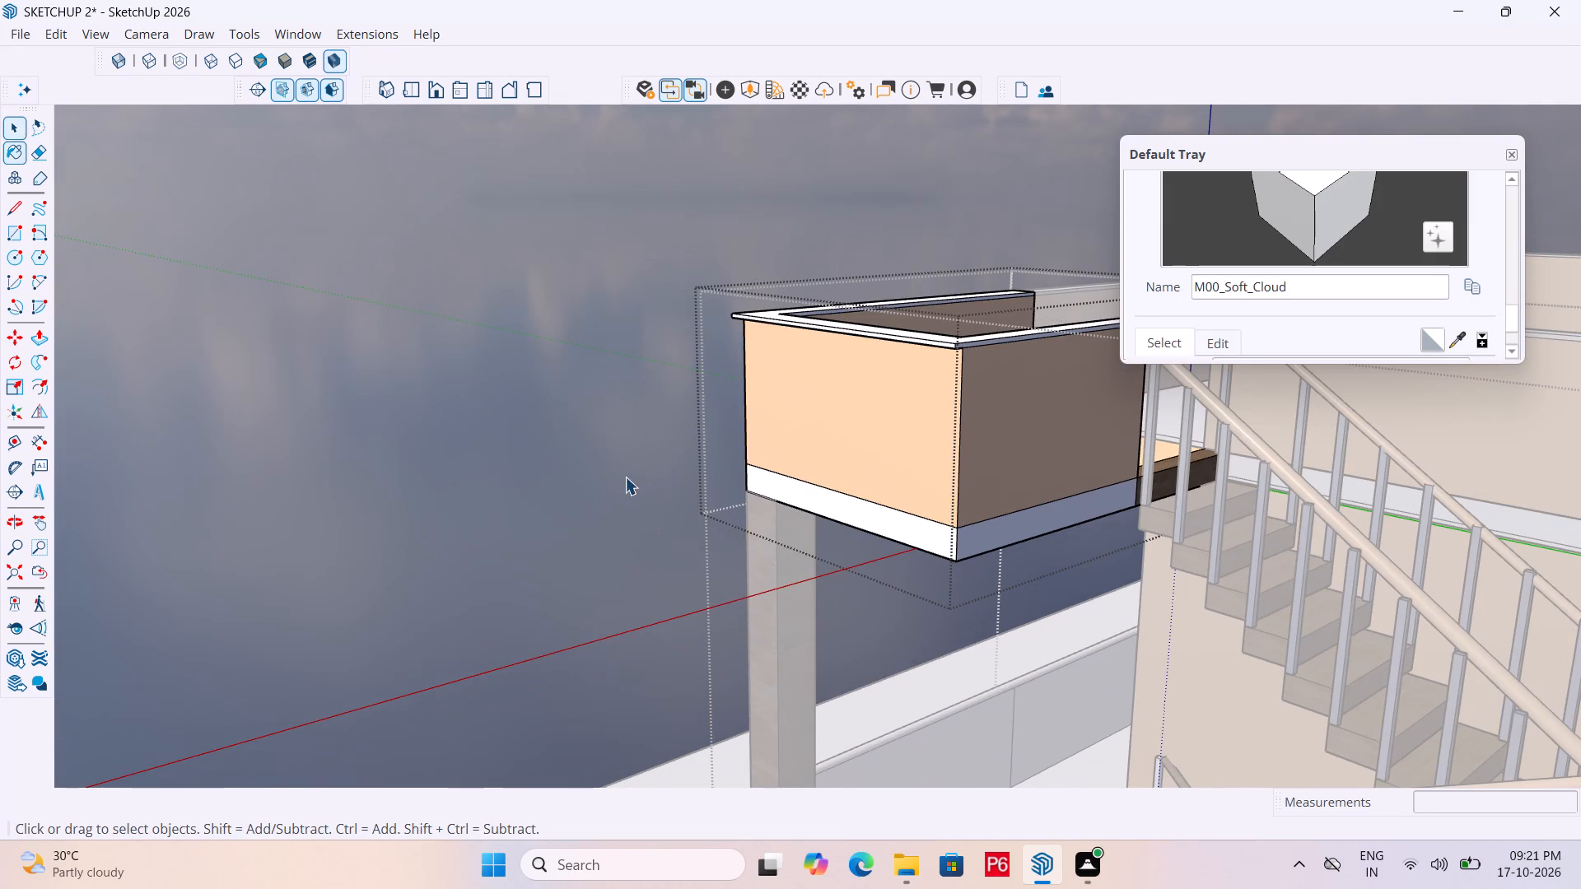
pyautogui.click(611, 445)
pyautogui.moveTo(613, 446); pyautogui.dragTo(1364, 448, button='middle')
pyautogui.scroll(-1, 613, 446)
pyautogui.scroll(-1, 827, 434)
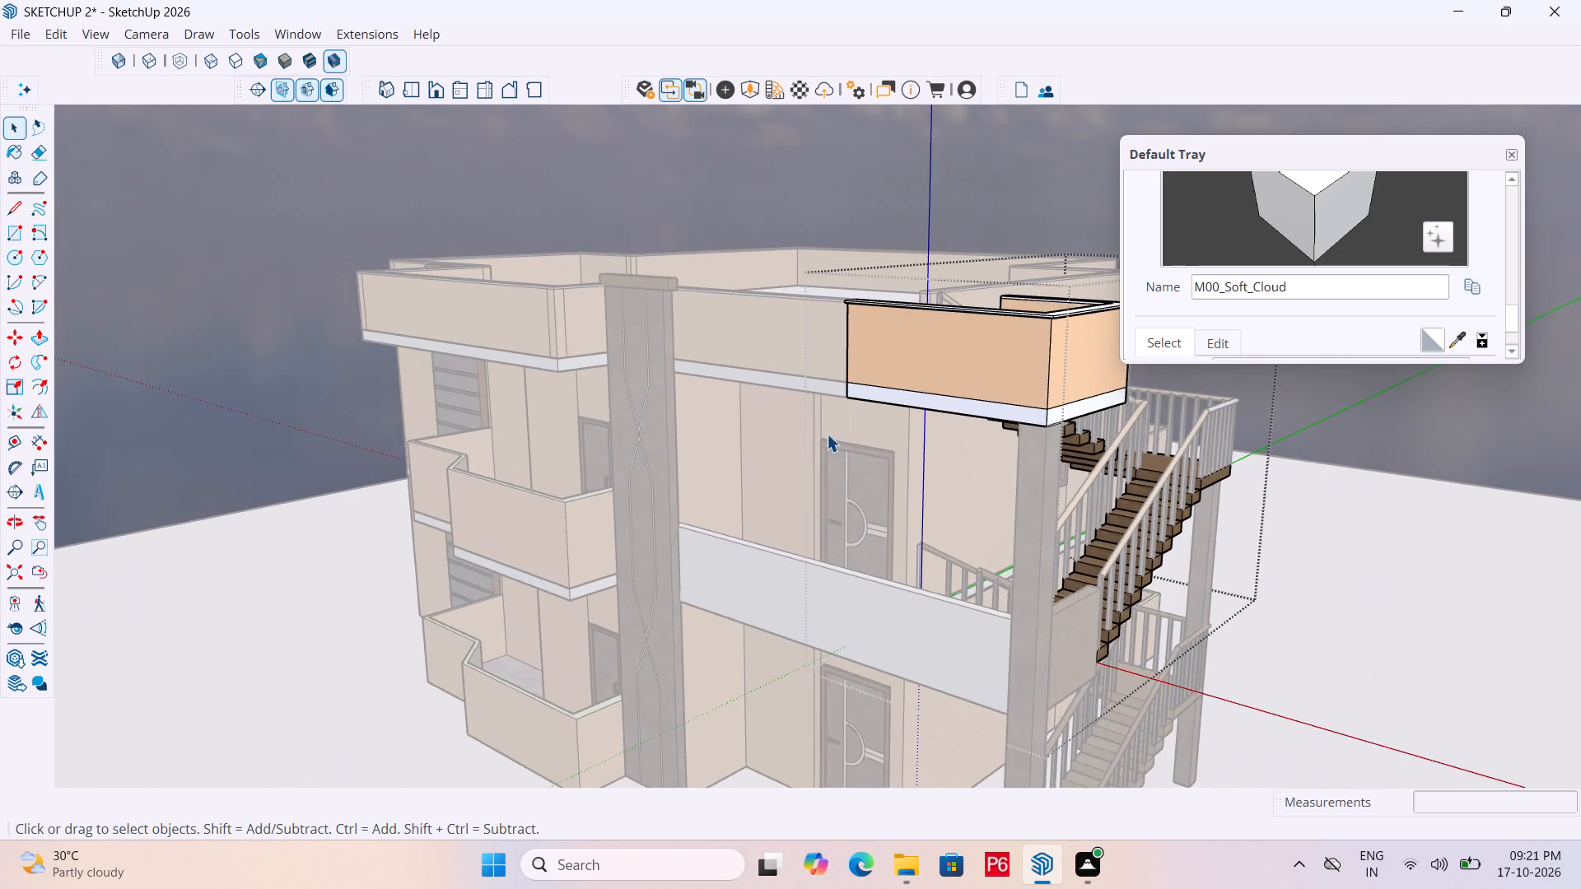
# Draw a rectangle about 6' by 2' 8" on the parapet's front face, from the band's outer corner to just below the cap.
pyautogui.scroll(6, 1012, 351)
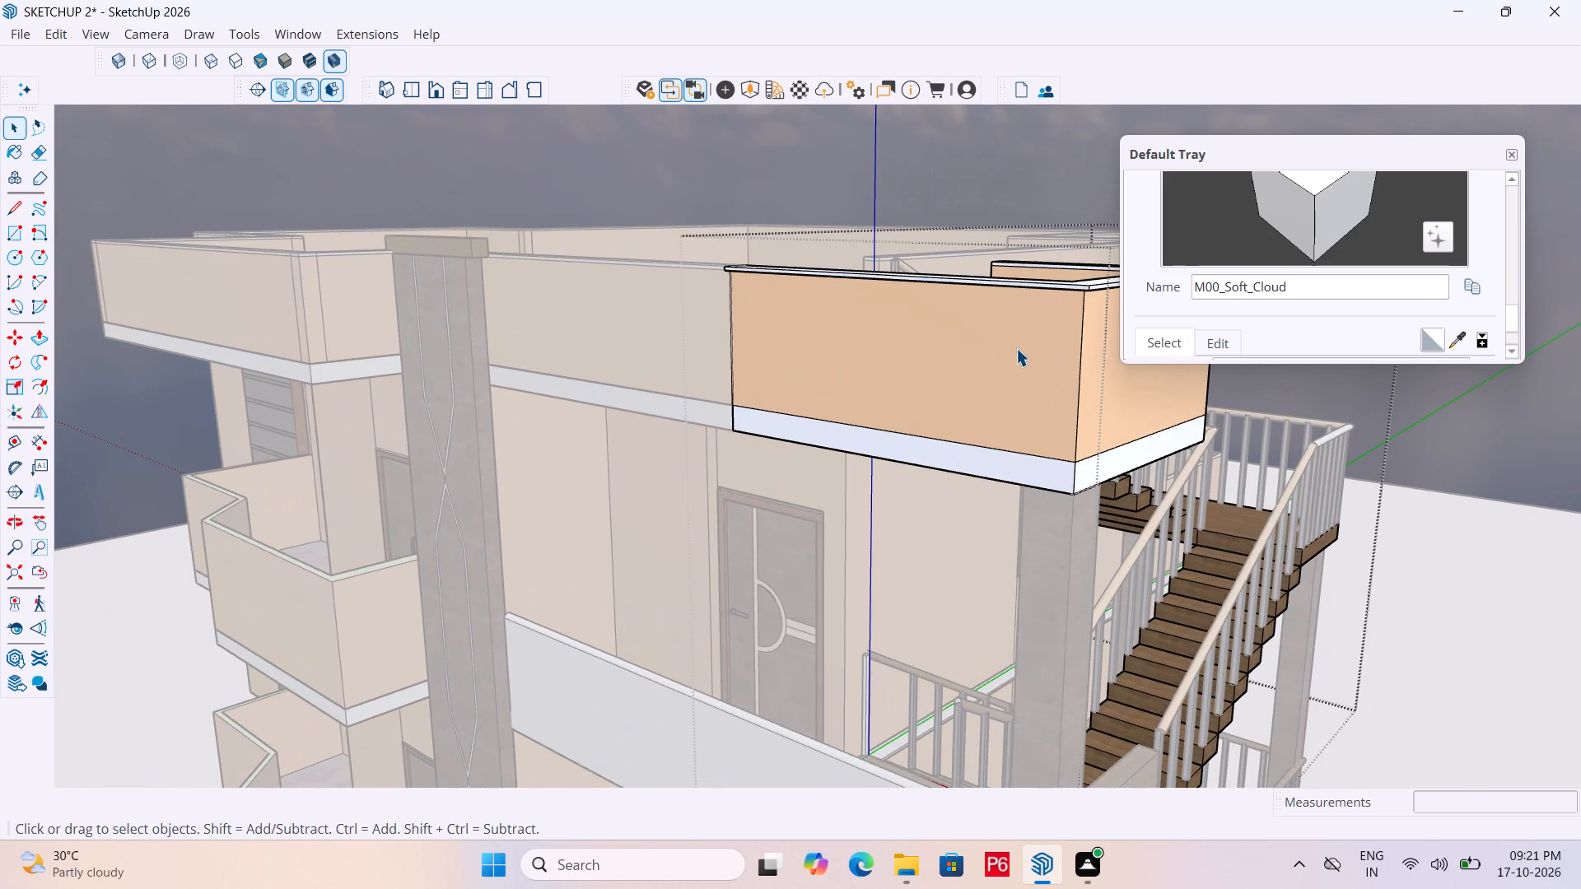
pyautogui.press('r')
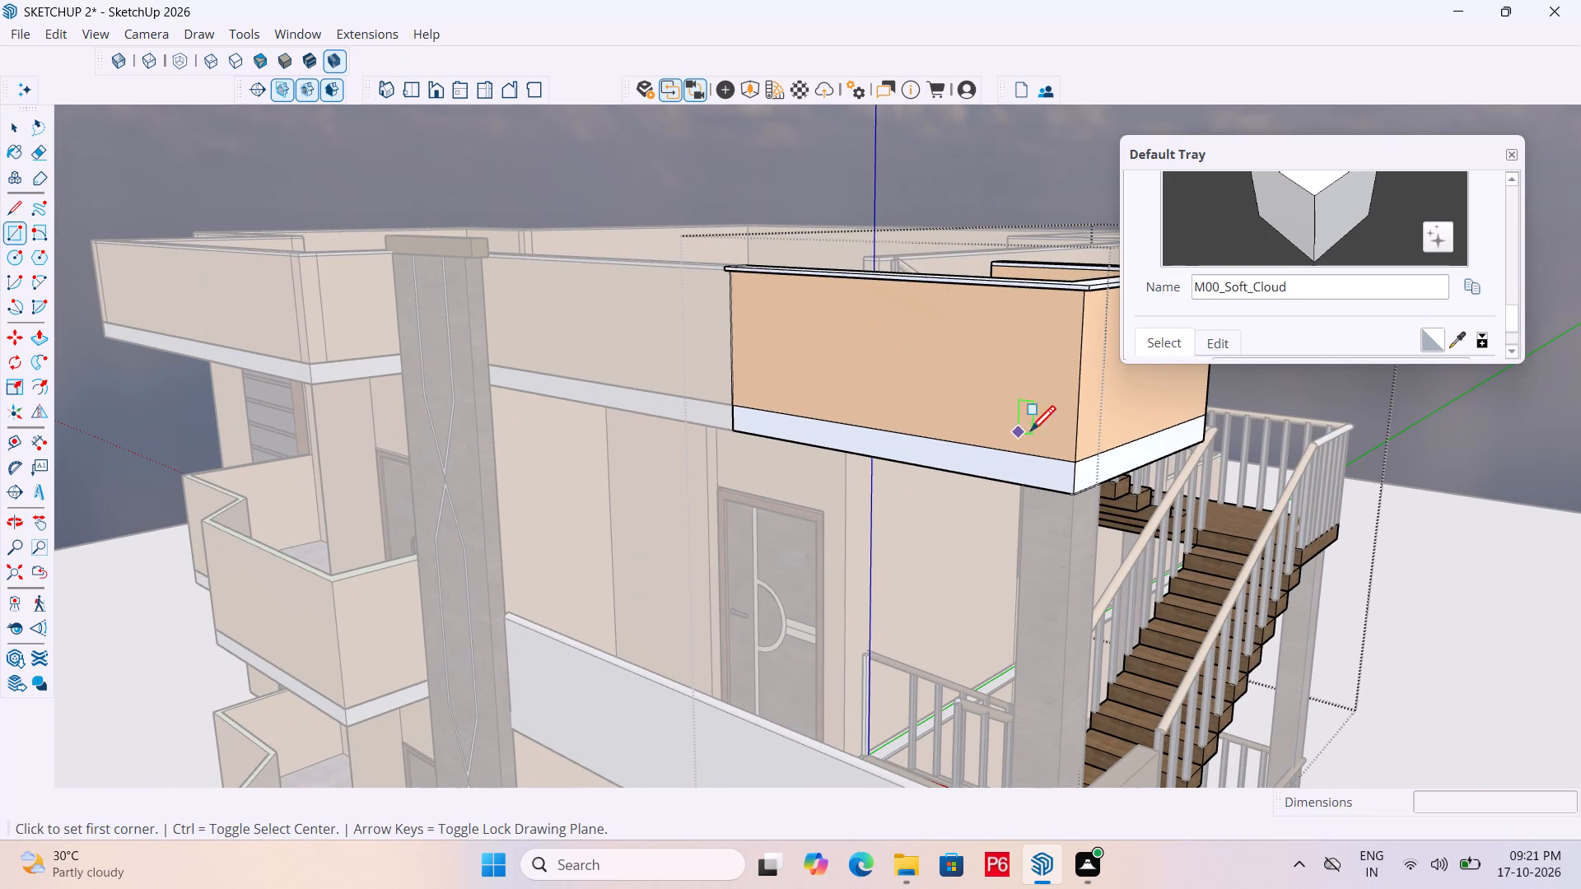
pyautogui.moveTo(1074, 468); pyautogui.dragTo(1071, 454)
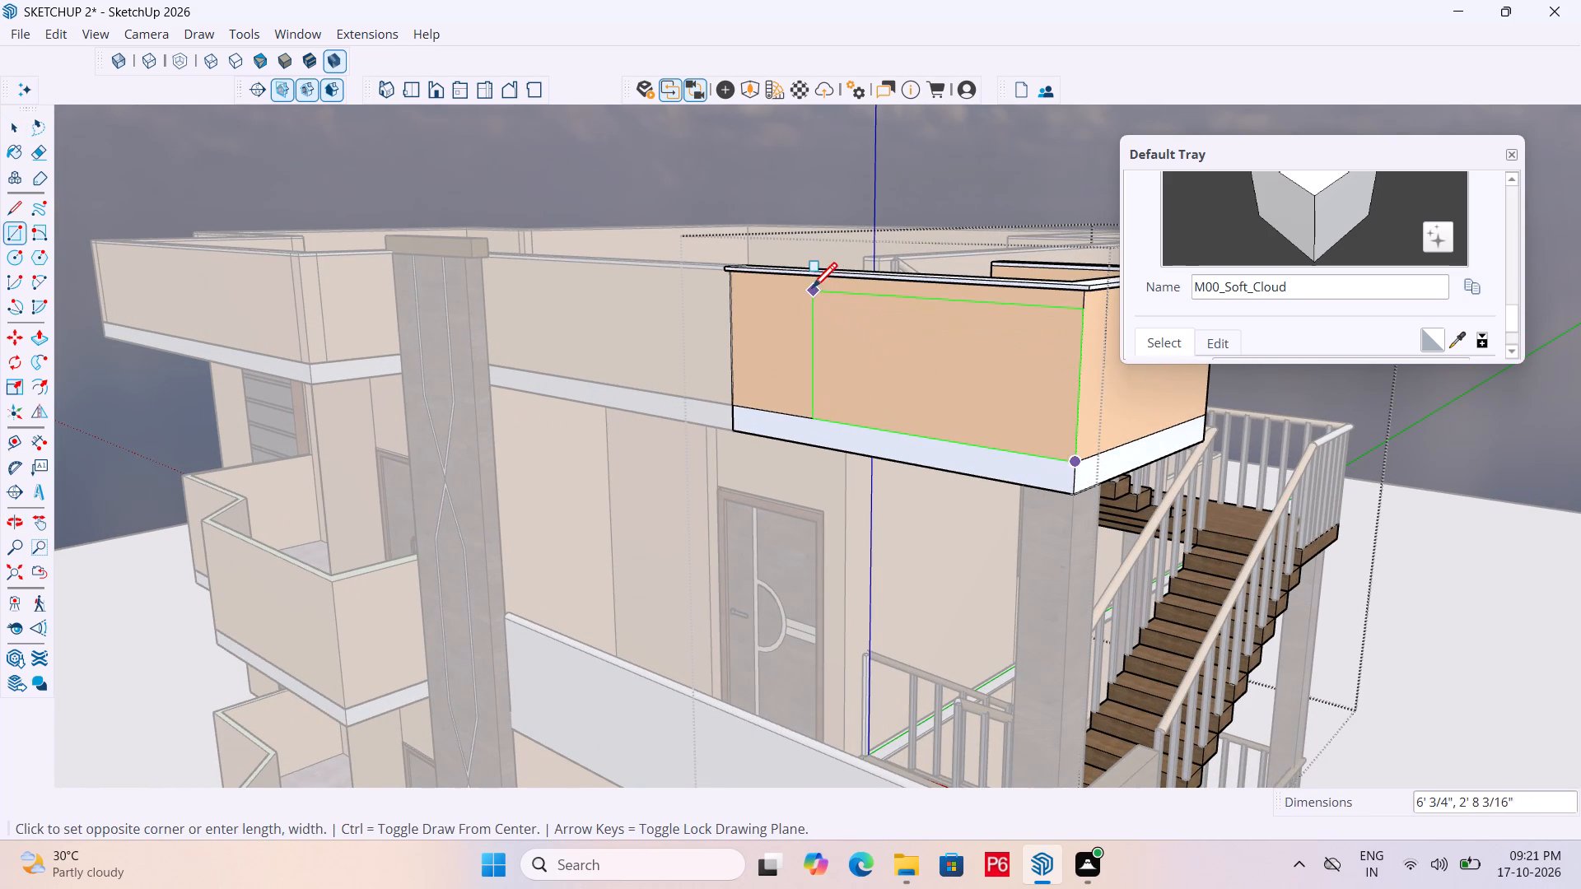
pyautogui.click(800, 282)
pyautogui.scroll(-3, 657, 393)
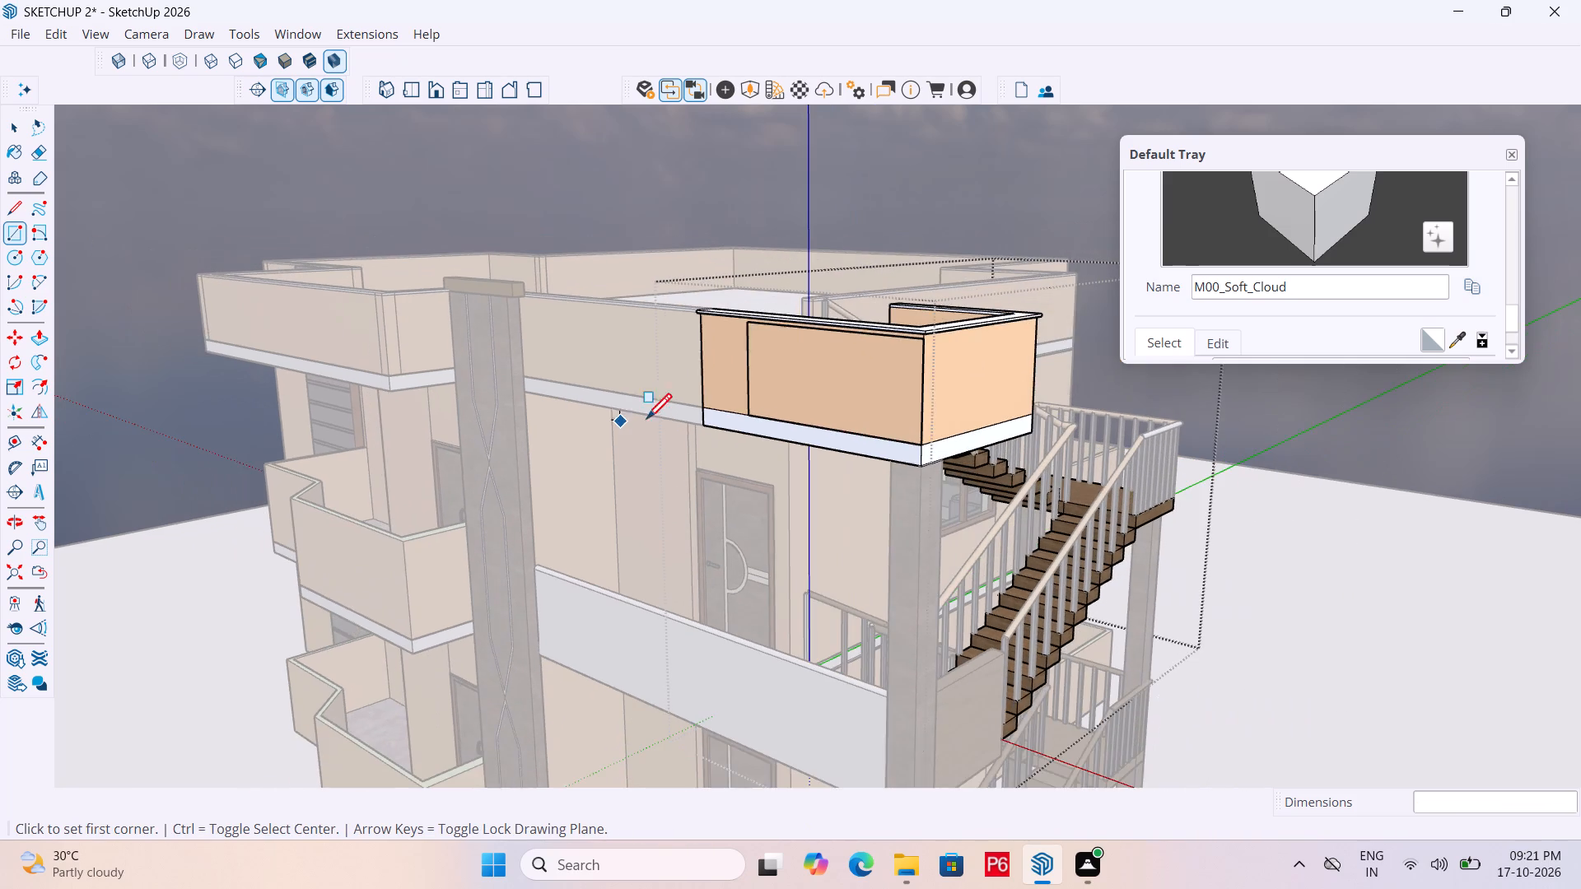
pyautogui.scroll(5, 1077, 370)
# Make the new rectangle on the parapet's front face a group and open it for editing.
pyautogui.press('space')
pyautogui.click(593, 389)
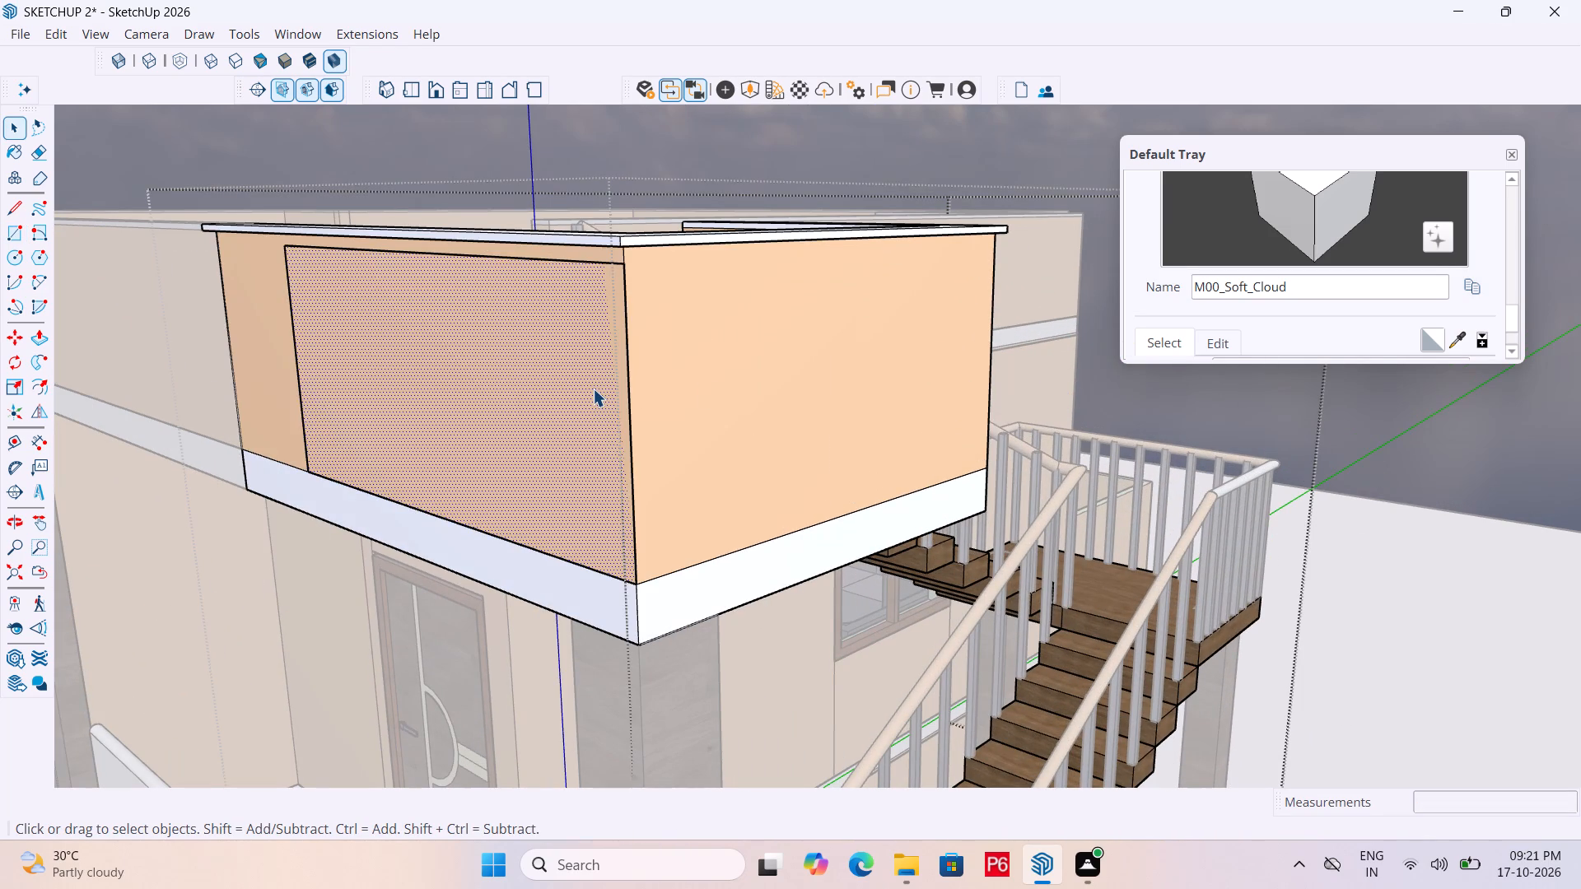
pyautogui.doubleClick(593, 389)
pyautogui.rightClick(593, 389)
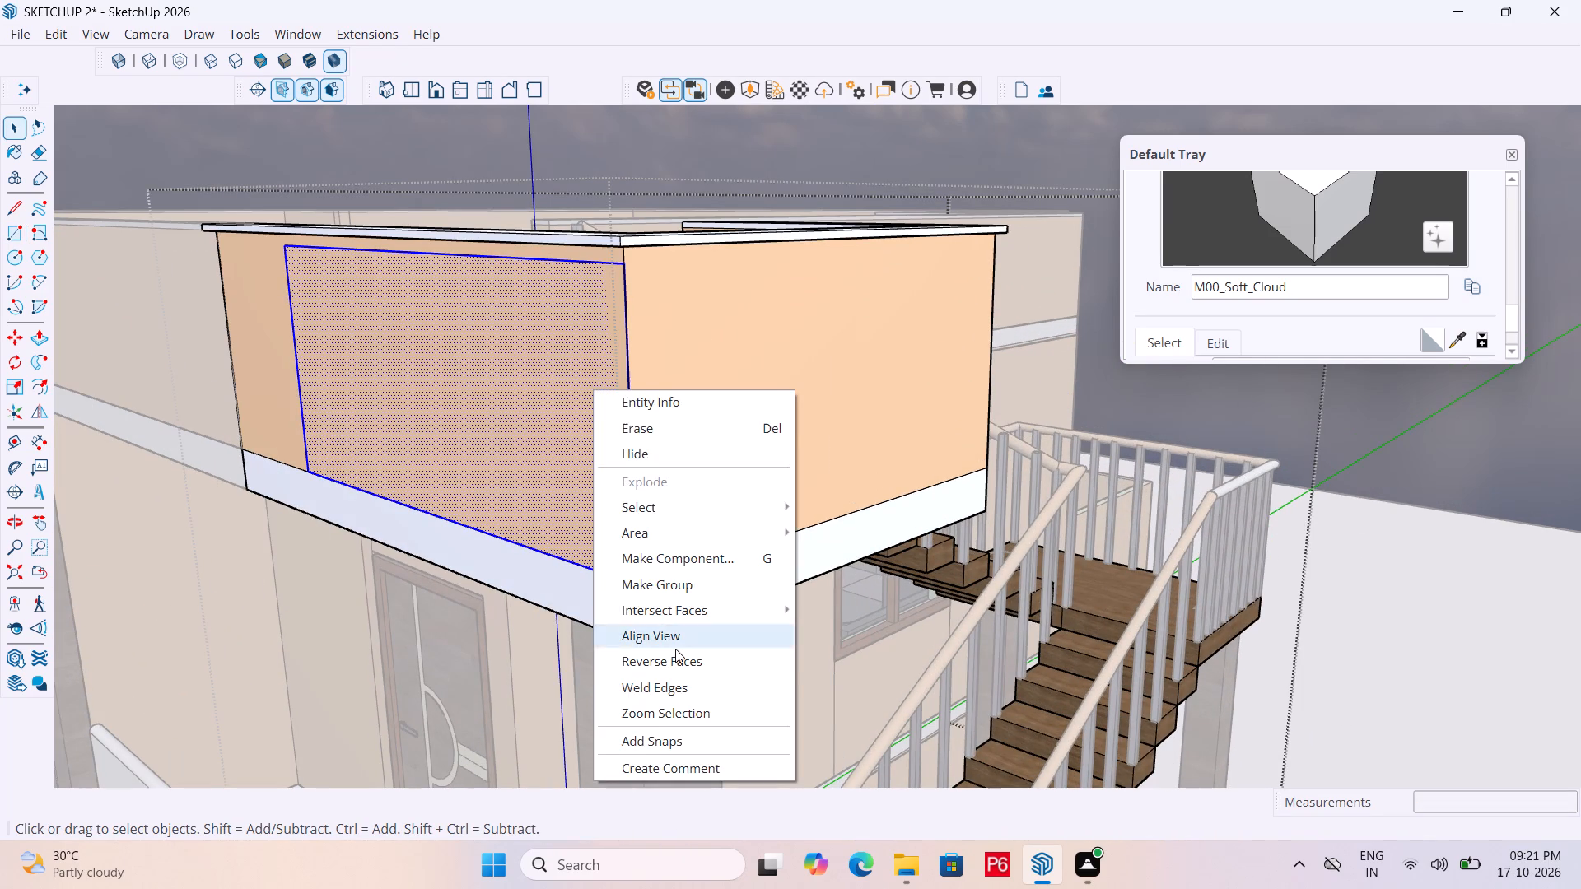
pyautogui.click(693, 585)
pyautogui.press('space')
pyautogui.click(515, 433)
pyautogui.doubleClick(495, 391)
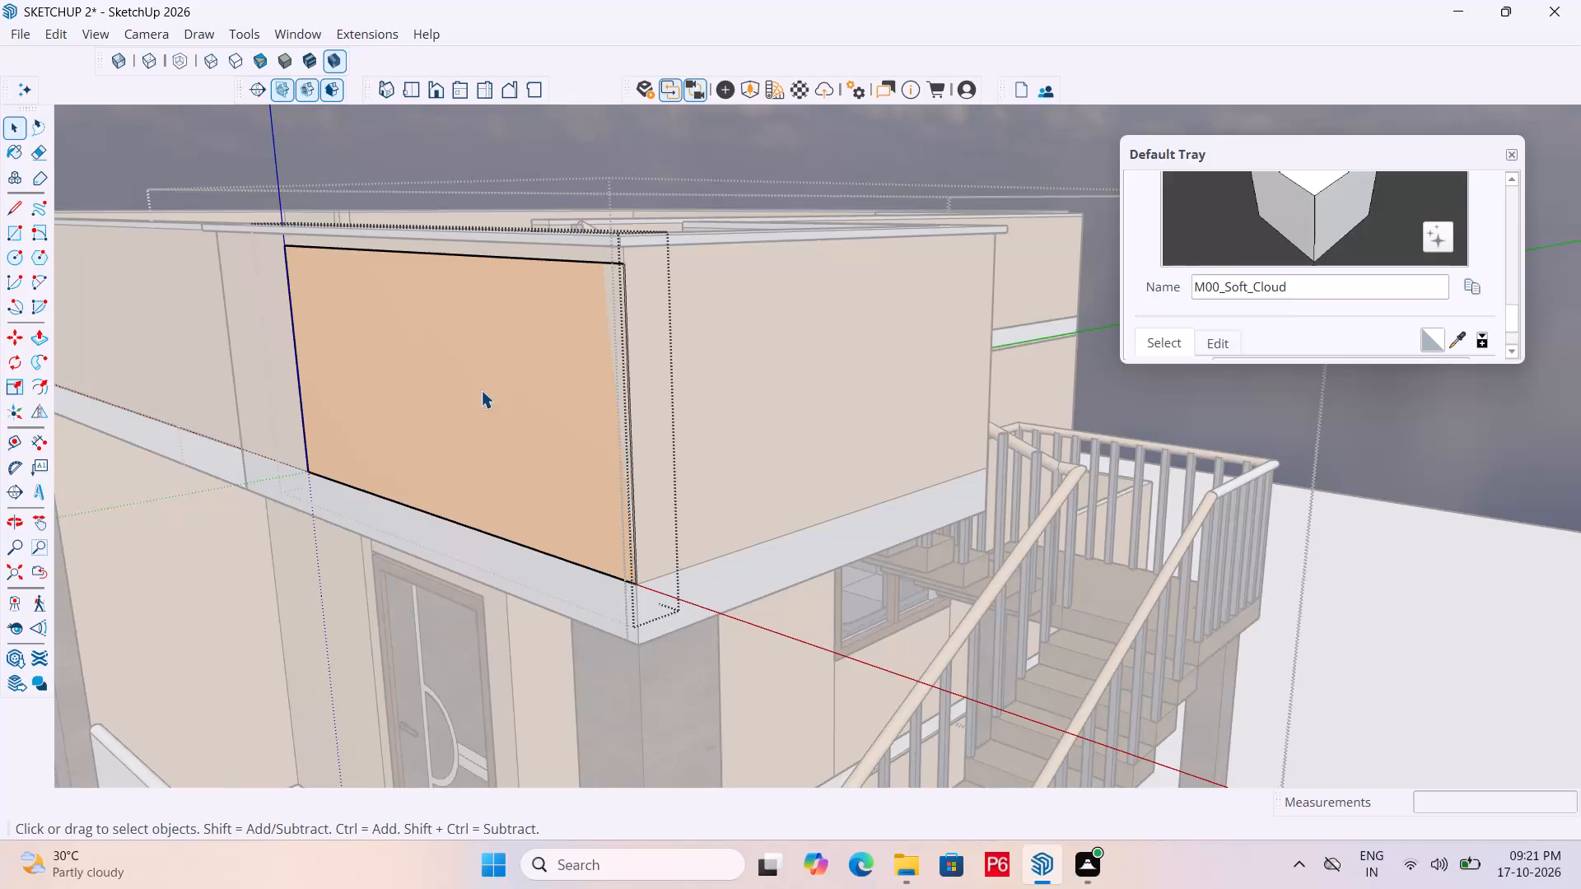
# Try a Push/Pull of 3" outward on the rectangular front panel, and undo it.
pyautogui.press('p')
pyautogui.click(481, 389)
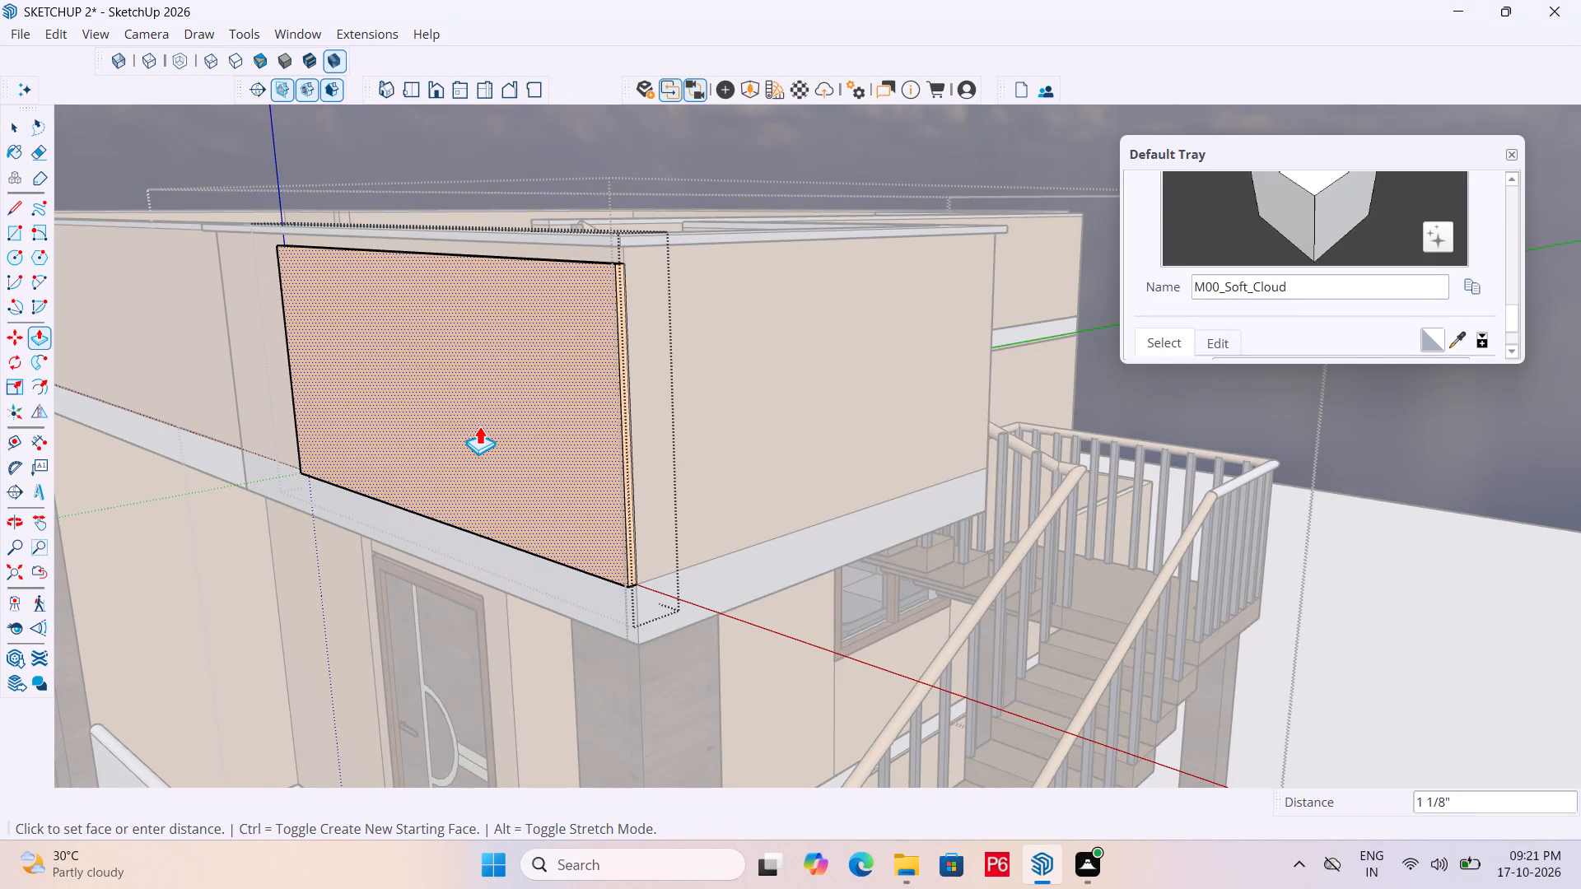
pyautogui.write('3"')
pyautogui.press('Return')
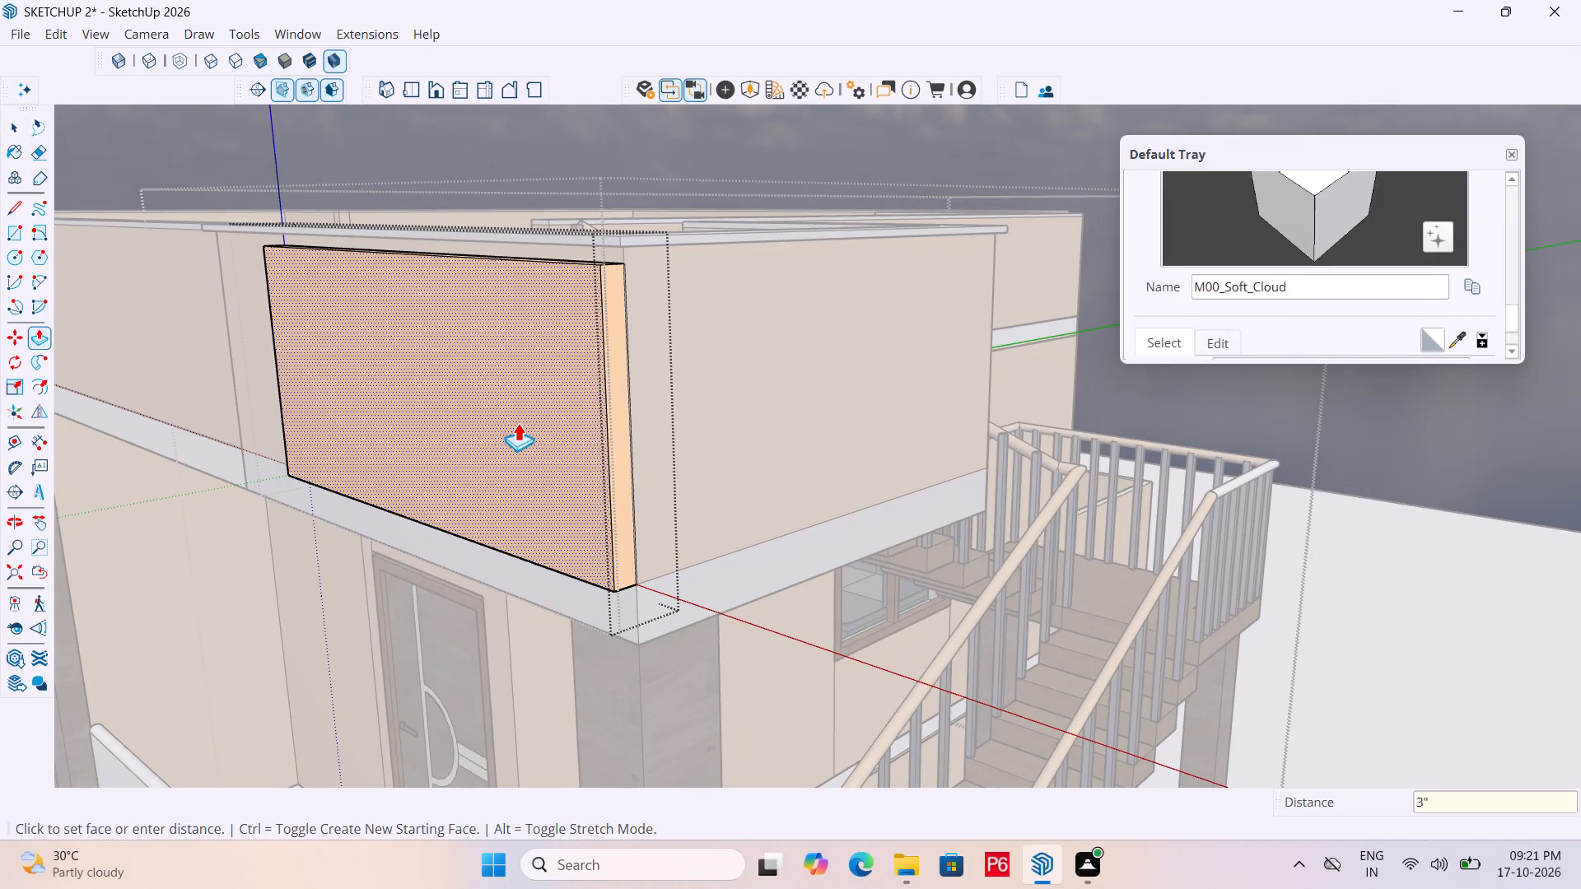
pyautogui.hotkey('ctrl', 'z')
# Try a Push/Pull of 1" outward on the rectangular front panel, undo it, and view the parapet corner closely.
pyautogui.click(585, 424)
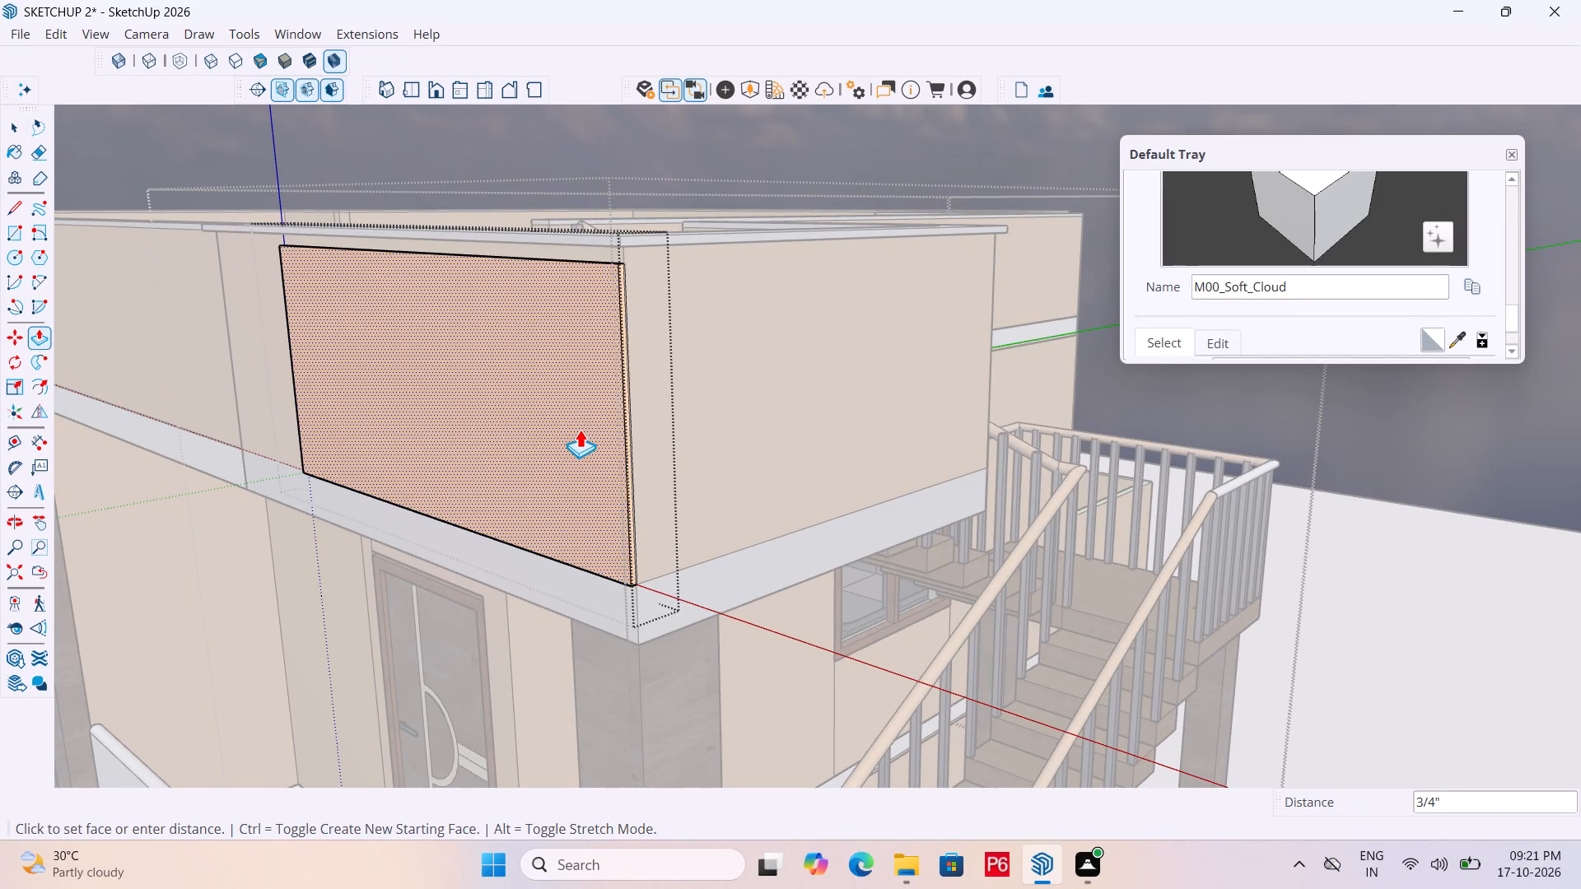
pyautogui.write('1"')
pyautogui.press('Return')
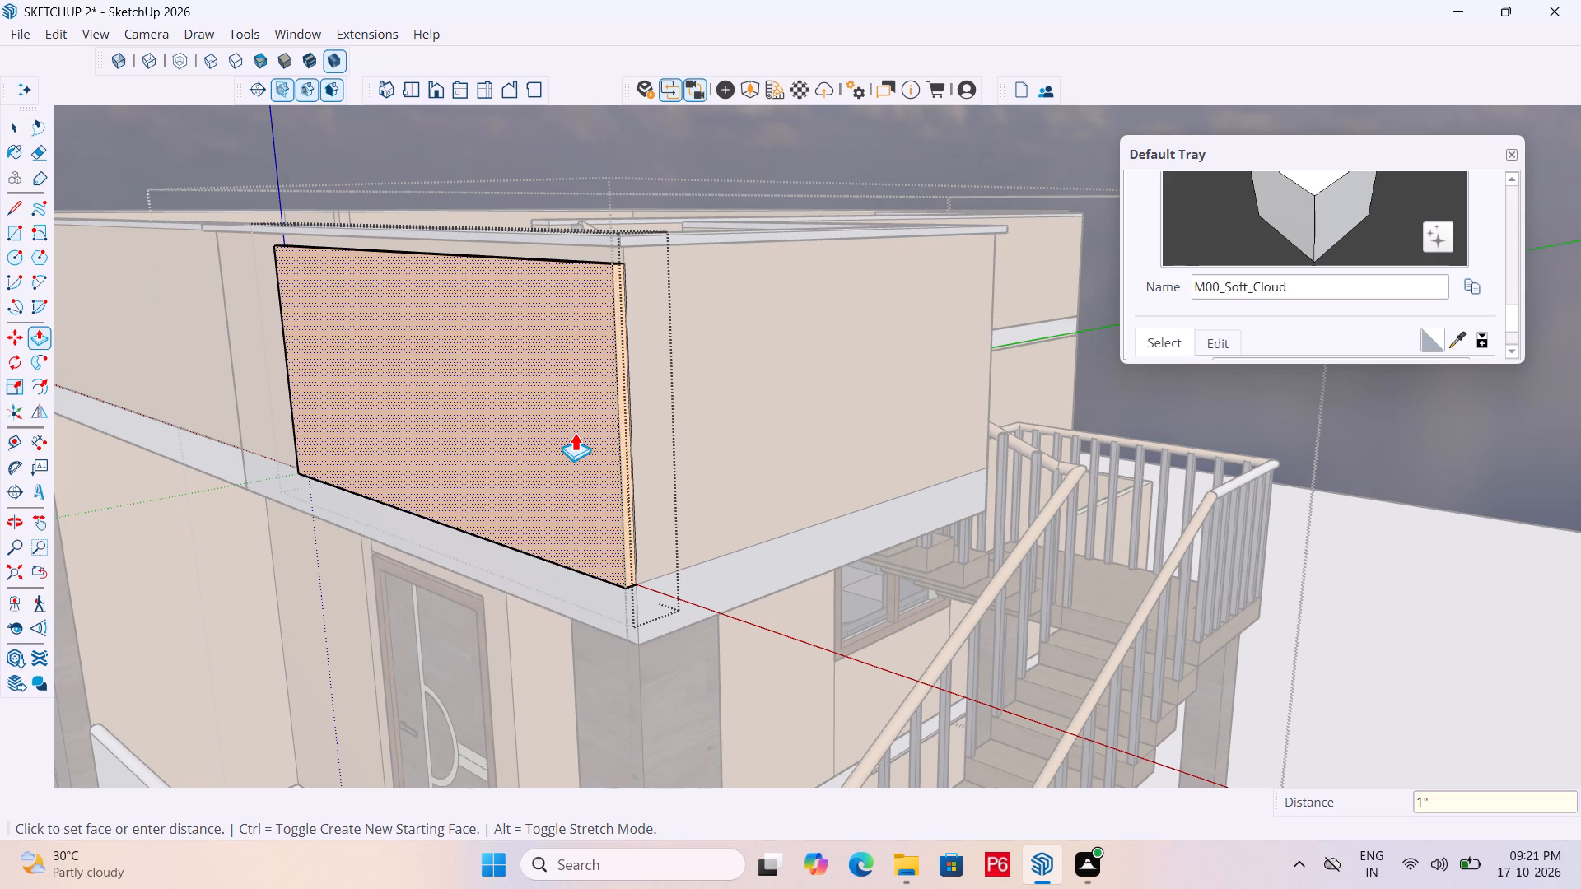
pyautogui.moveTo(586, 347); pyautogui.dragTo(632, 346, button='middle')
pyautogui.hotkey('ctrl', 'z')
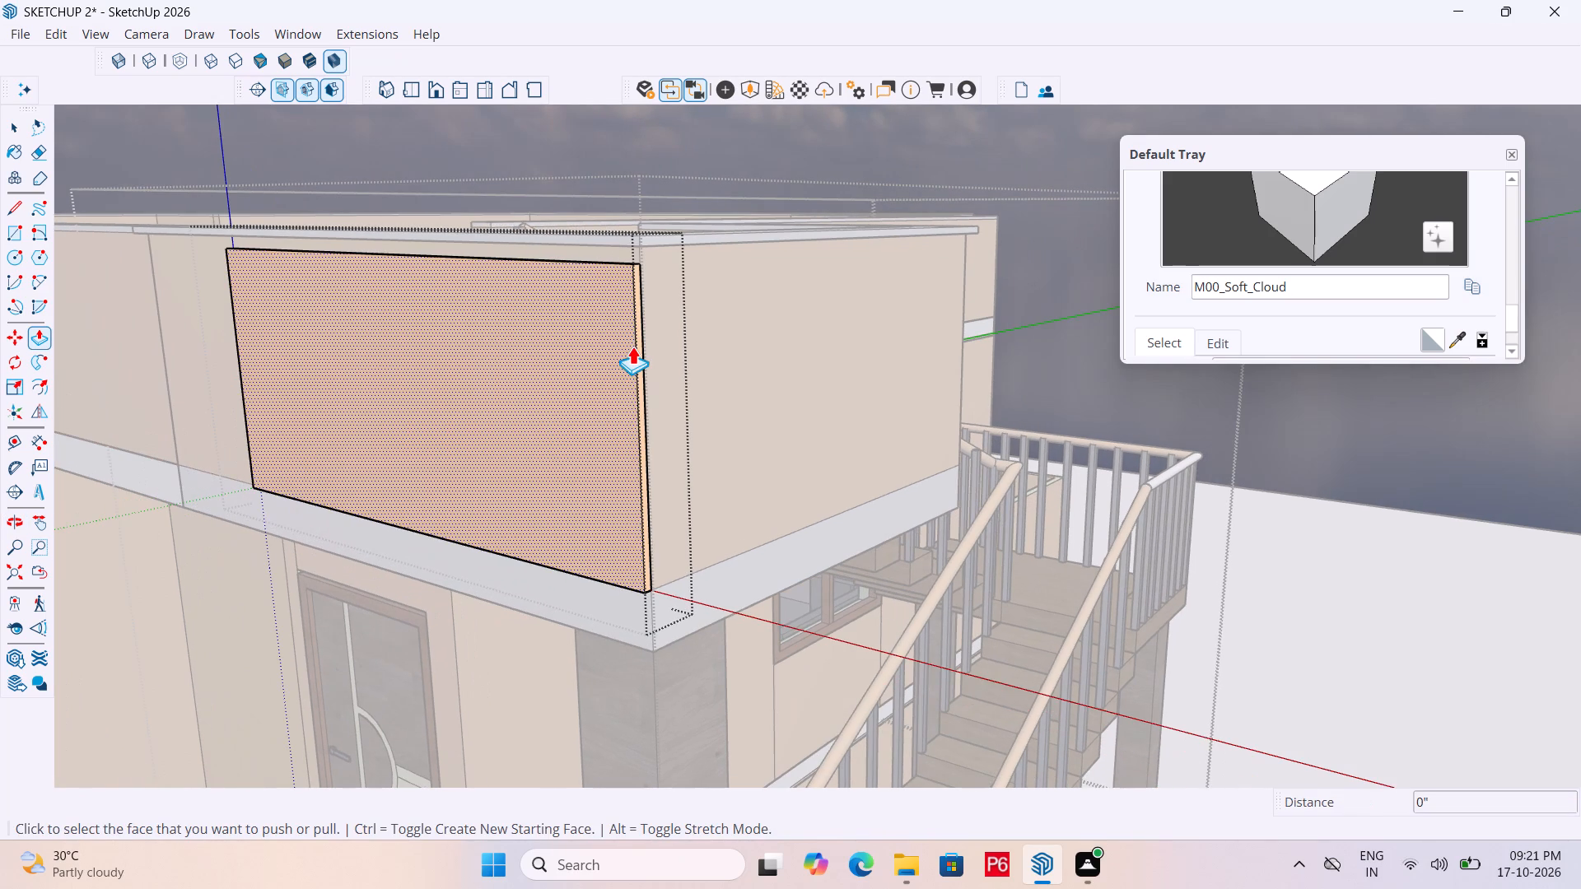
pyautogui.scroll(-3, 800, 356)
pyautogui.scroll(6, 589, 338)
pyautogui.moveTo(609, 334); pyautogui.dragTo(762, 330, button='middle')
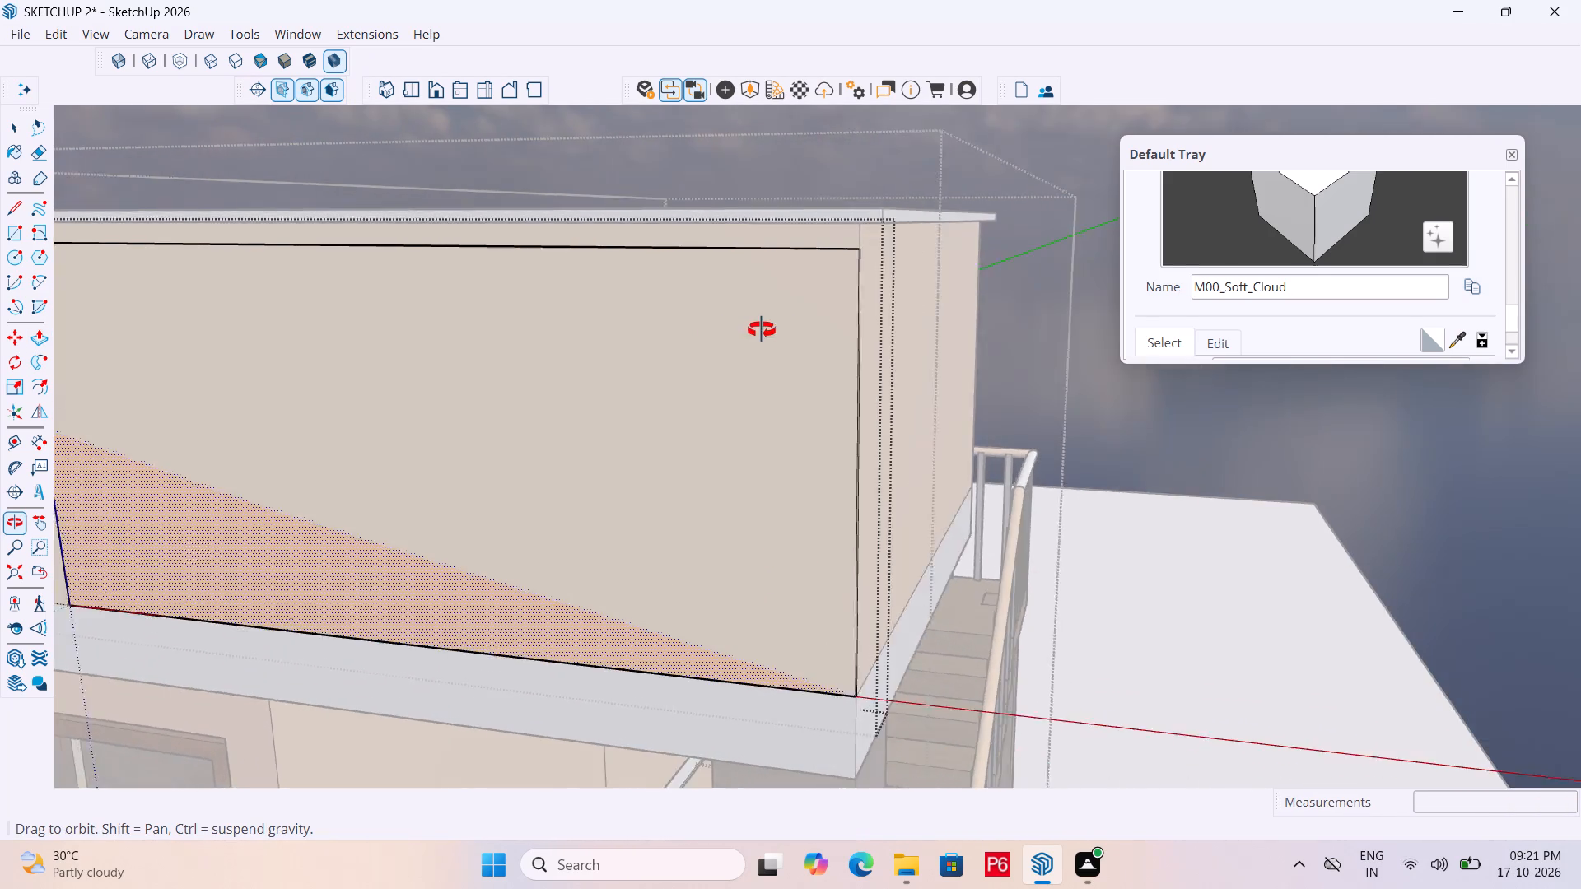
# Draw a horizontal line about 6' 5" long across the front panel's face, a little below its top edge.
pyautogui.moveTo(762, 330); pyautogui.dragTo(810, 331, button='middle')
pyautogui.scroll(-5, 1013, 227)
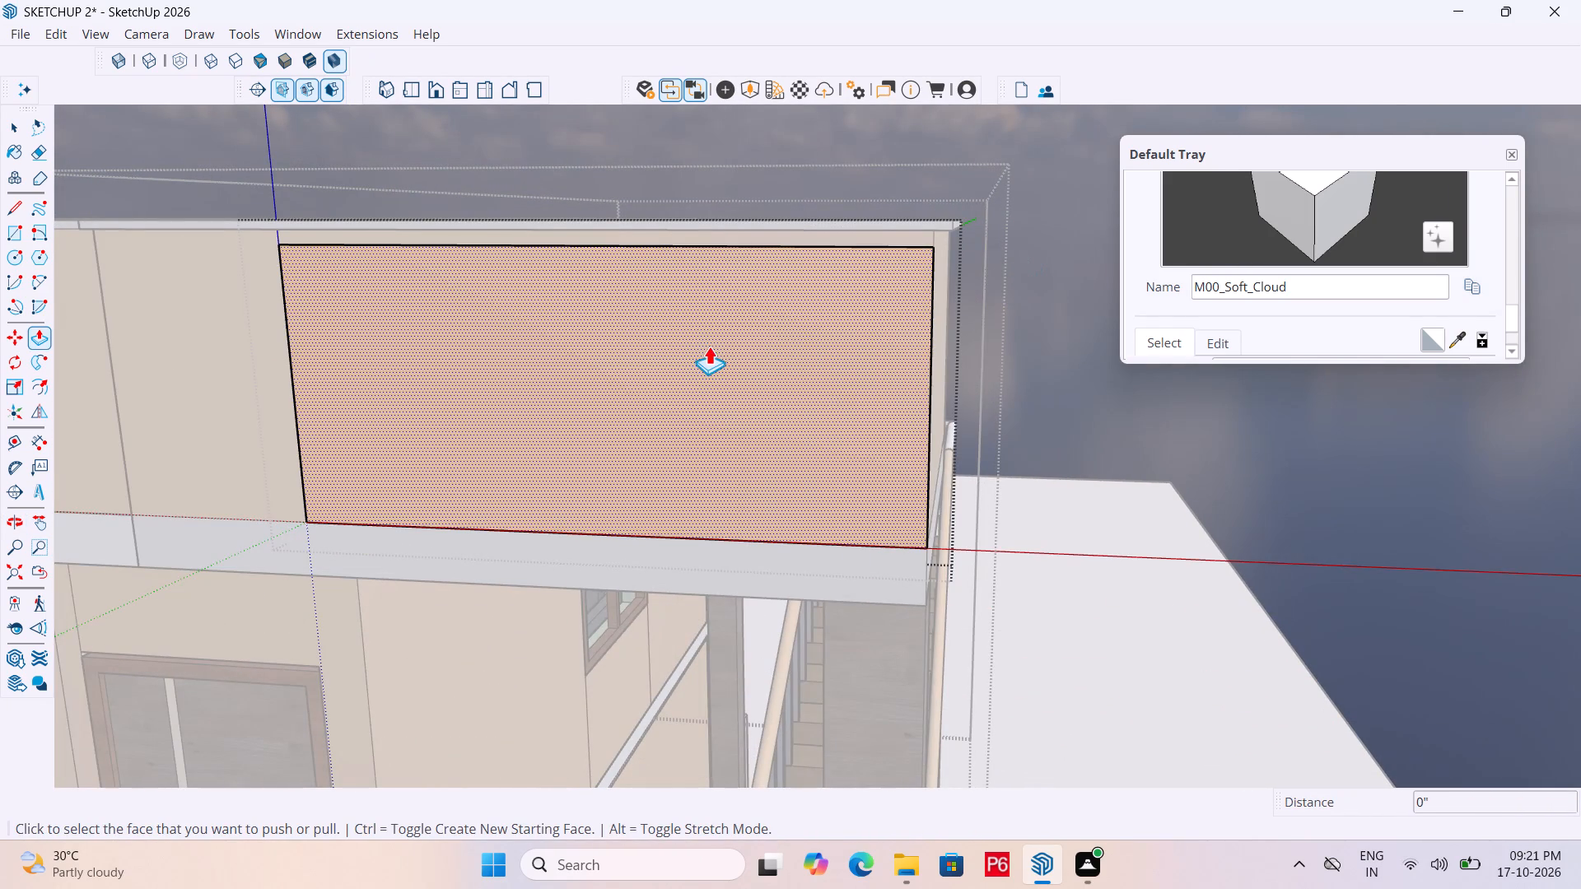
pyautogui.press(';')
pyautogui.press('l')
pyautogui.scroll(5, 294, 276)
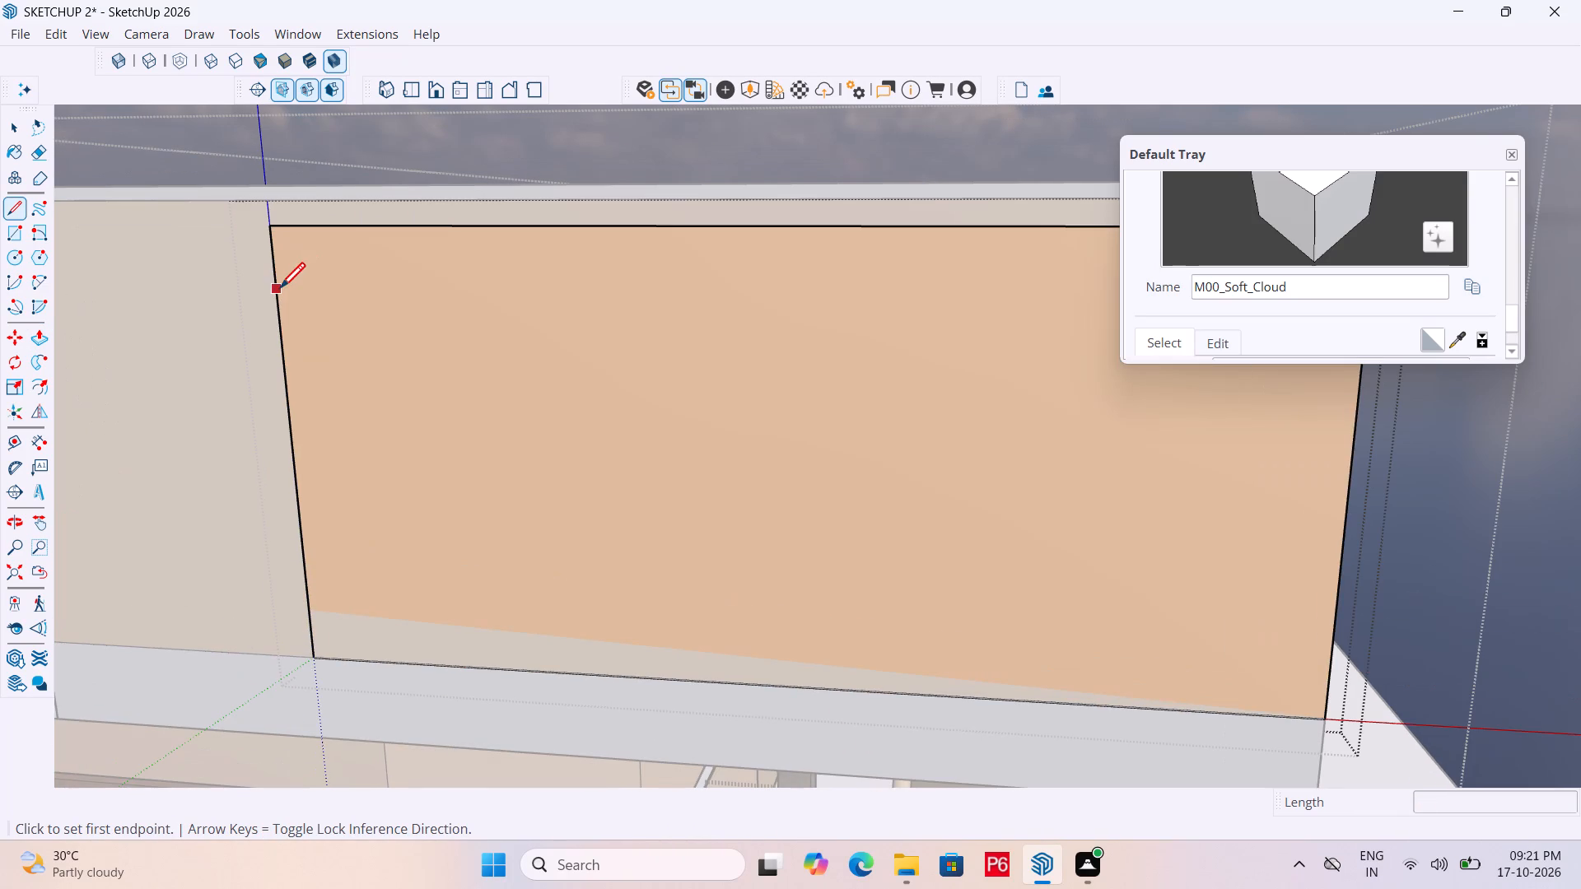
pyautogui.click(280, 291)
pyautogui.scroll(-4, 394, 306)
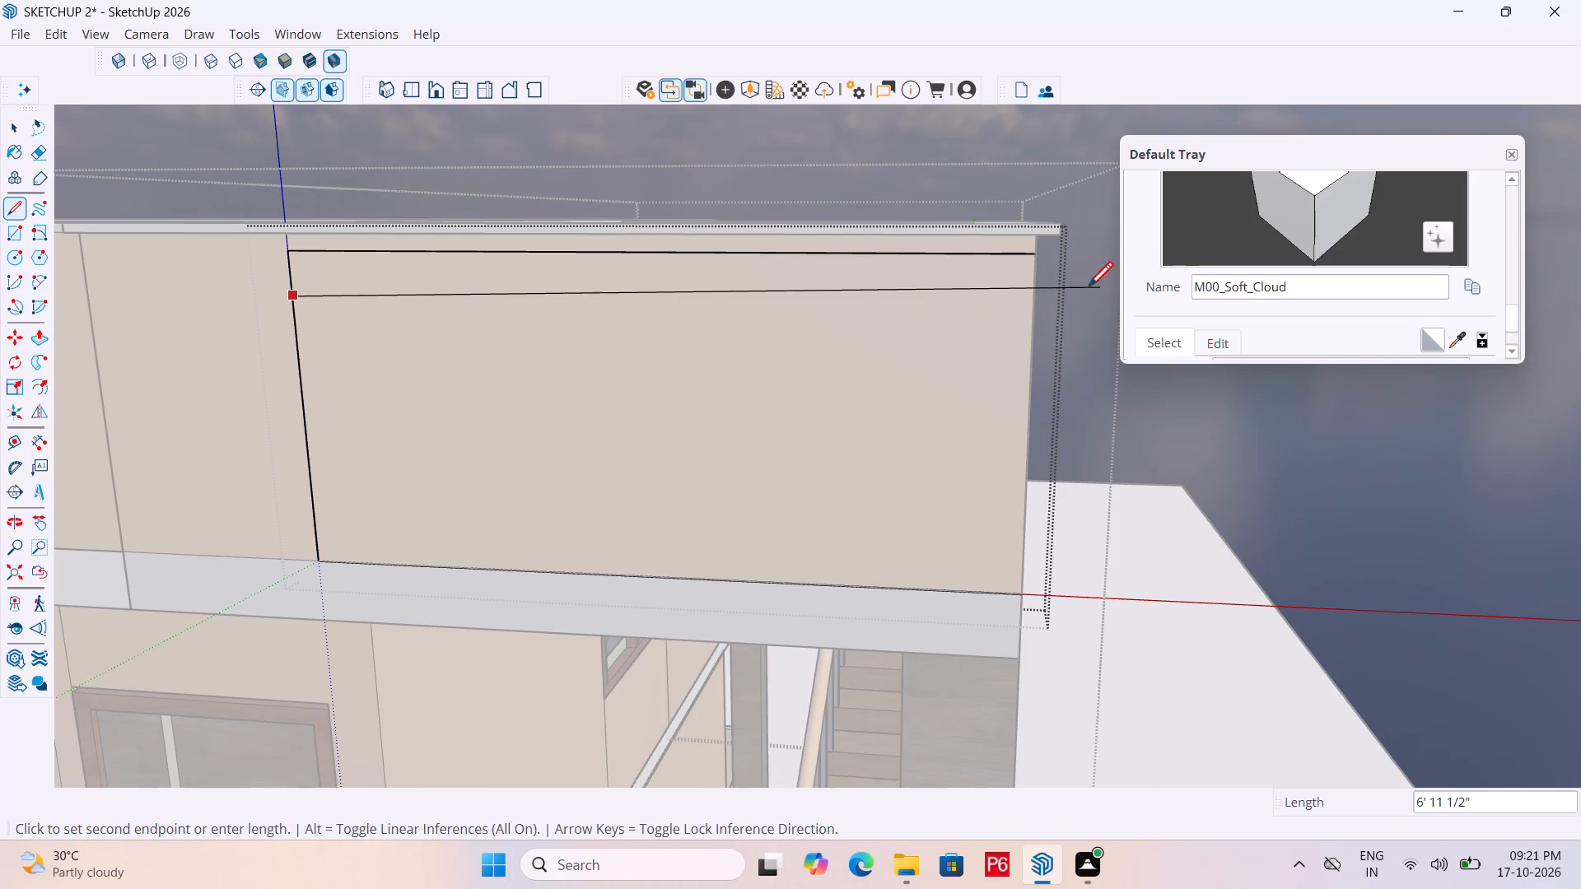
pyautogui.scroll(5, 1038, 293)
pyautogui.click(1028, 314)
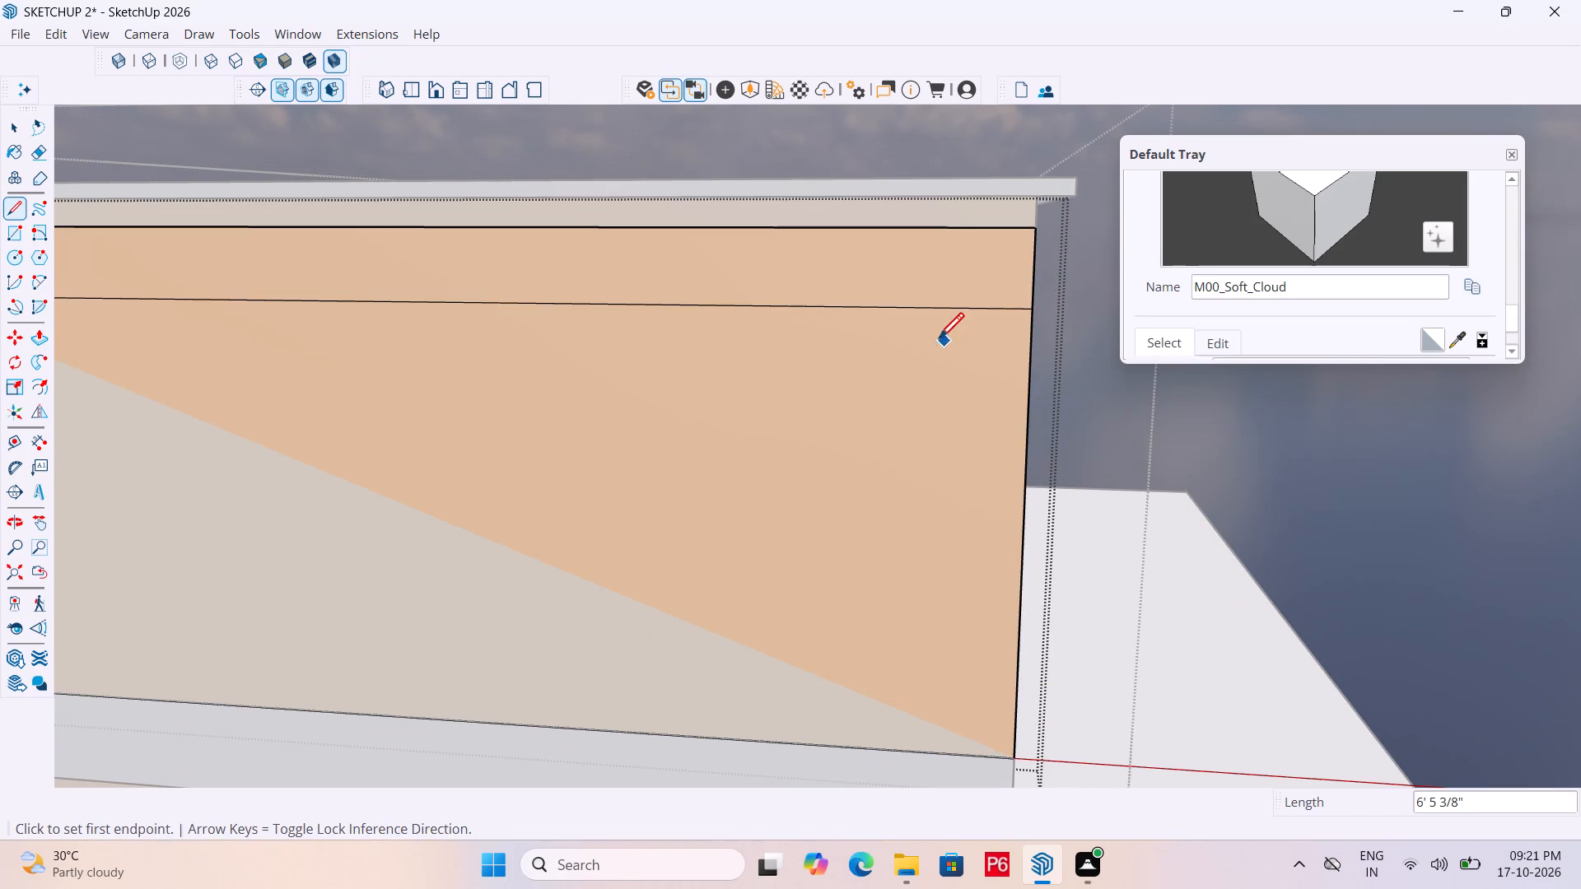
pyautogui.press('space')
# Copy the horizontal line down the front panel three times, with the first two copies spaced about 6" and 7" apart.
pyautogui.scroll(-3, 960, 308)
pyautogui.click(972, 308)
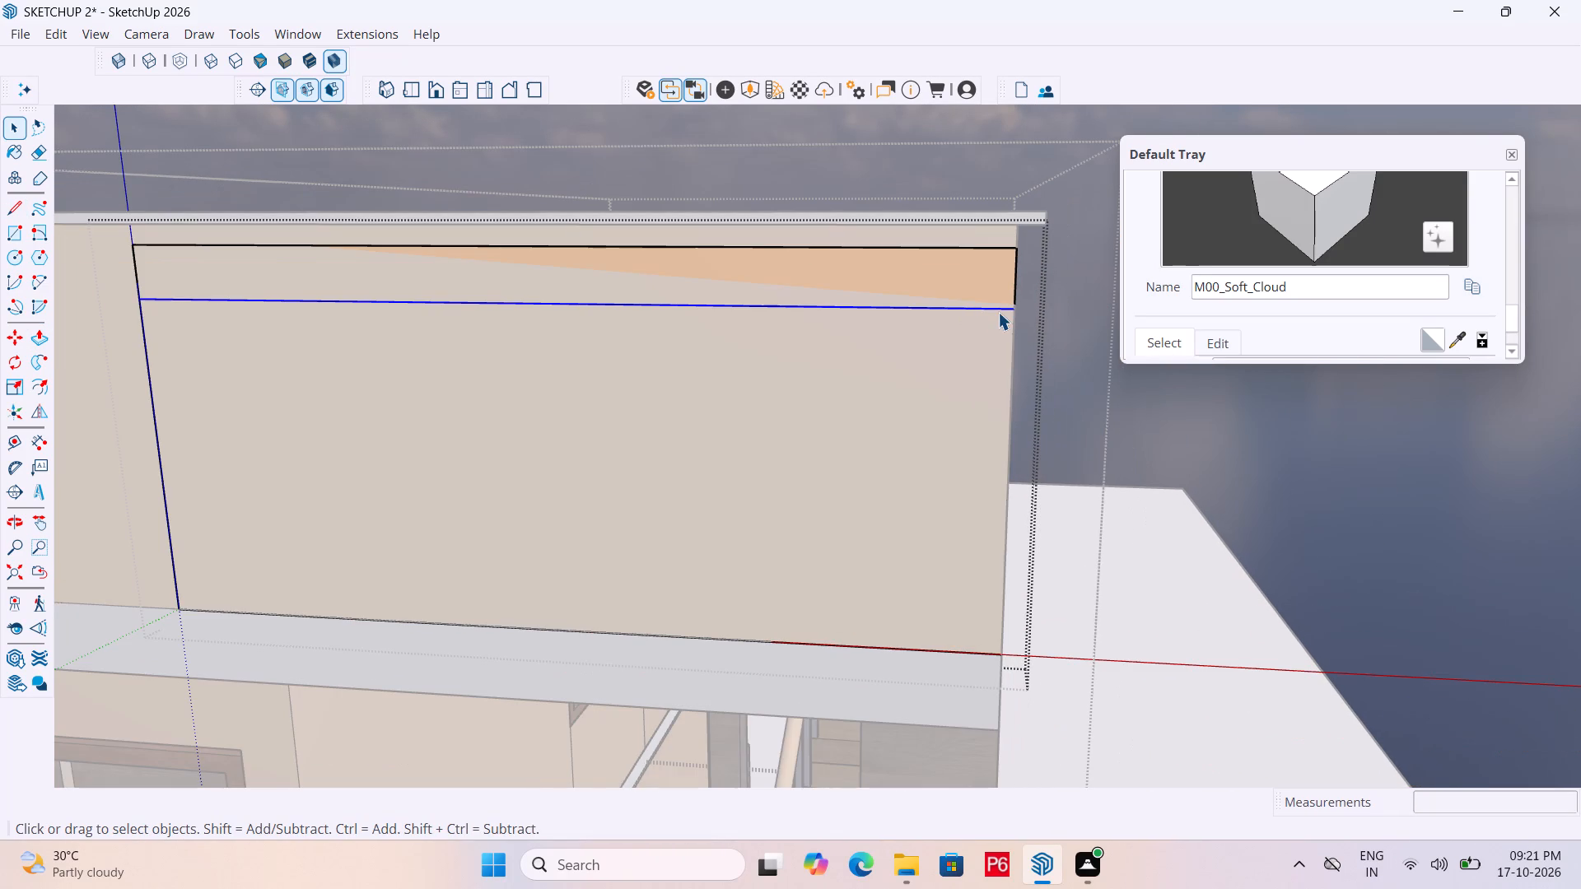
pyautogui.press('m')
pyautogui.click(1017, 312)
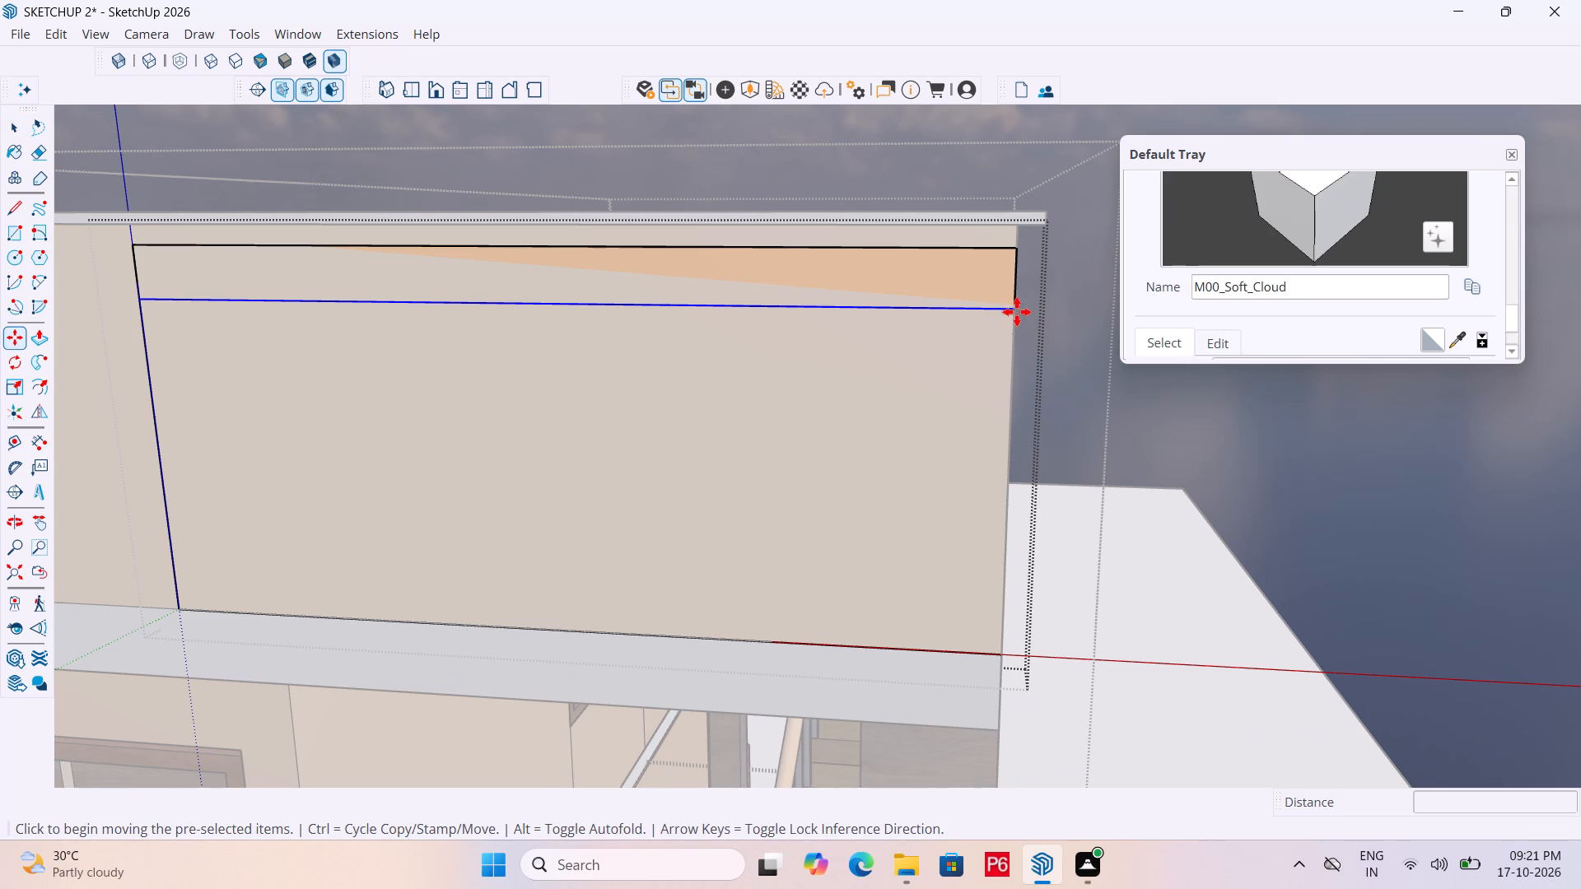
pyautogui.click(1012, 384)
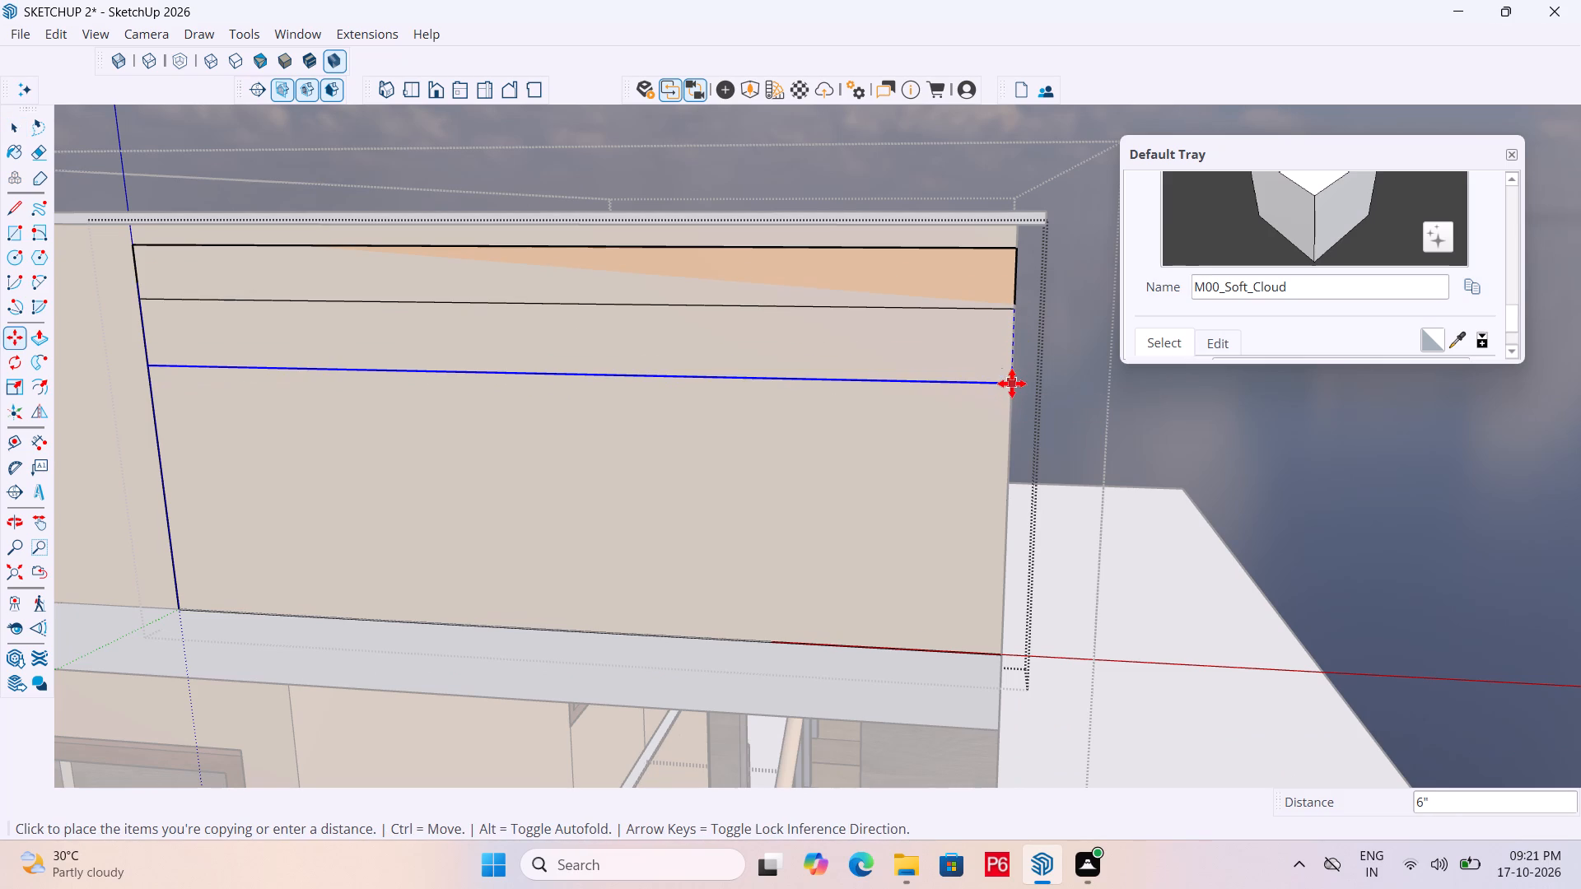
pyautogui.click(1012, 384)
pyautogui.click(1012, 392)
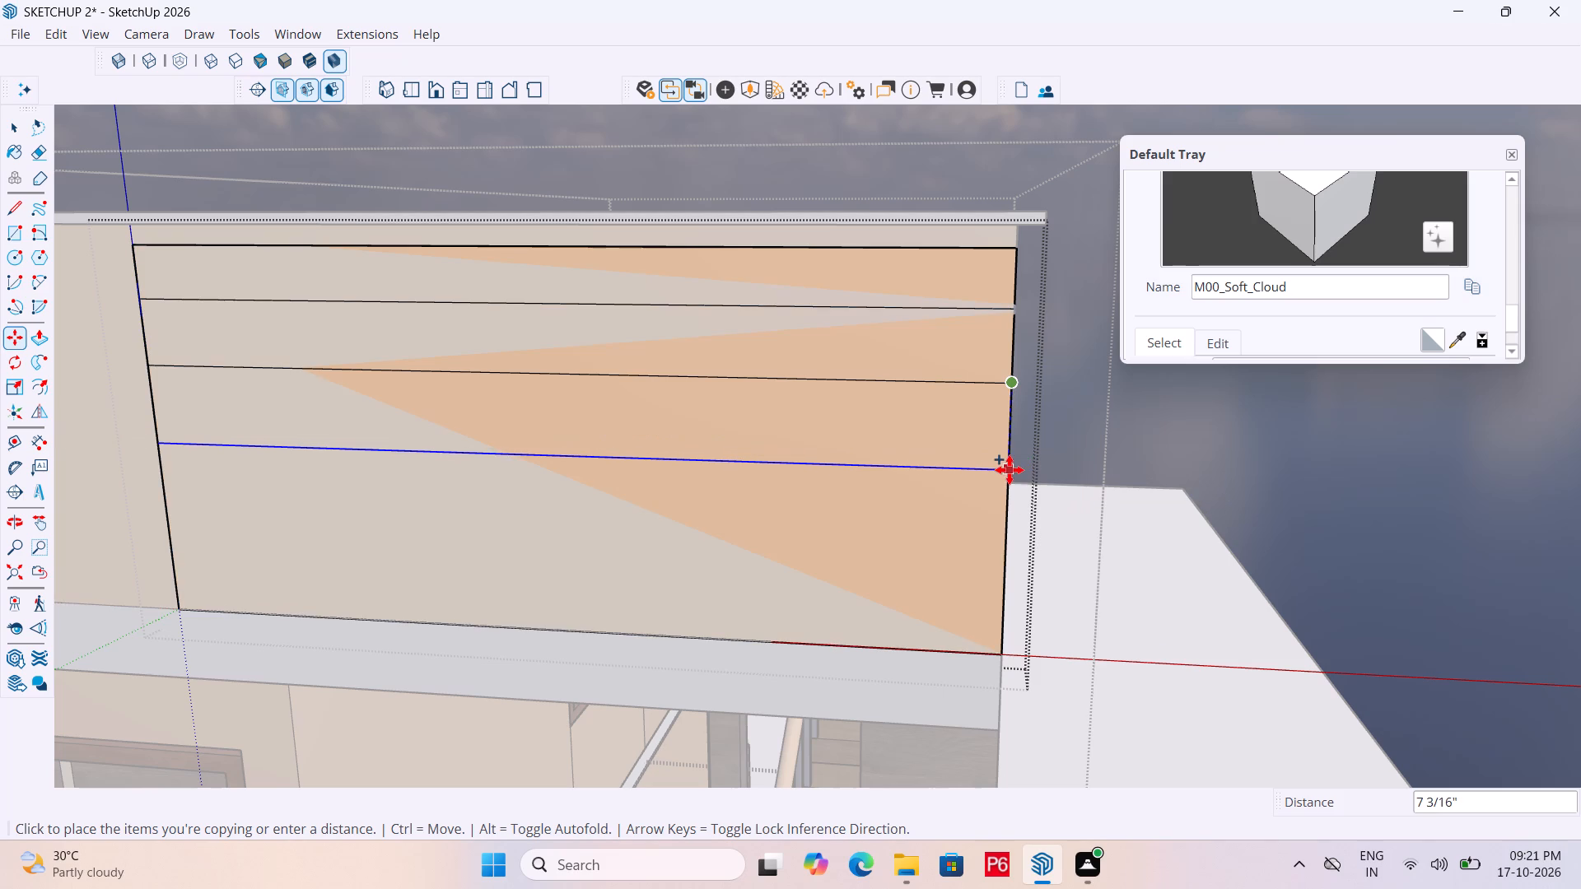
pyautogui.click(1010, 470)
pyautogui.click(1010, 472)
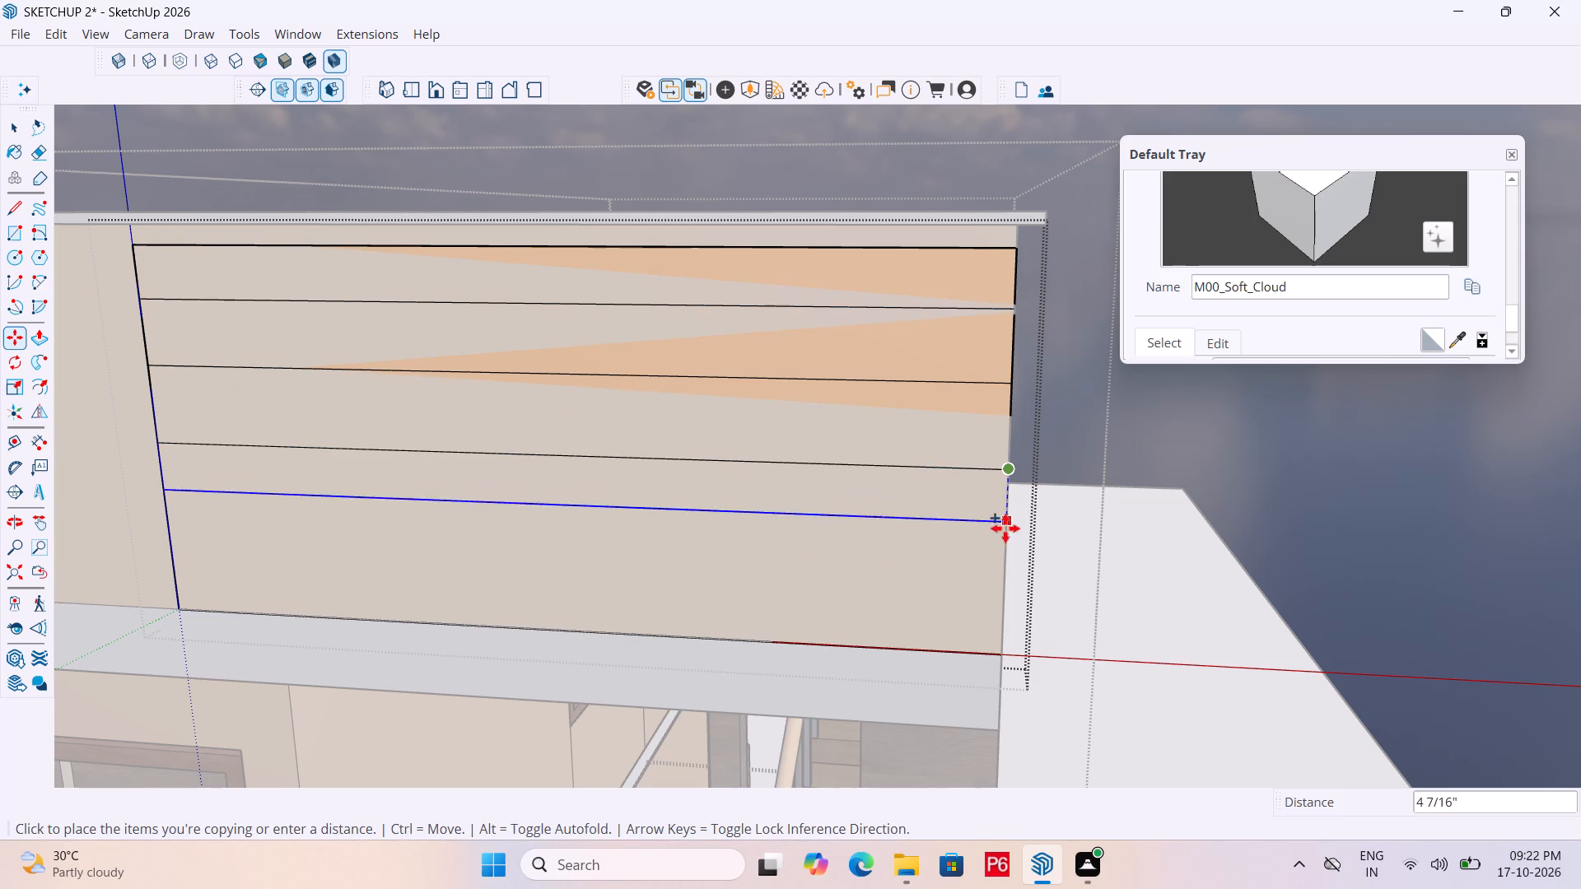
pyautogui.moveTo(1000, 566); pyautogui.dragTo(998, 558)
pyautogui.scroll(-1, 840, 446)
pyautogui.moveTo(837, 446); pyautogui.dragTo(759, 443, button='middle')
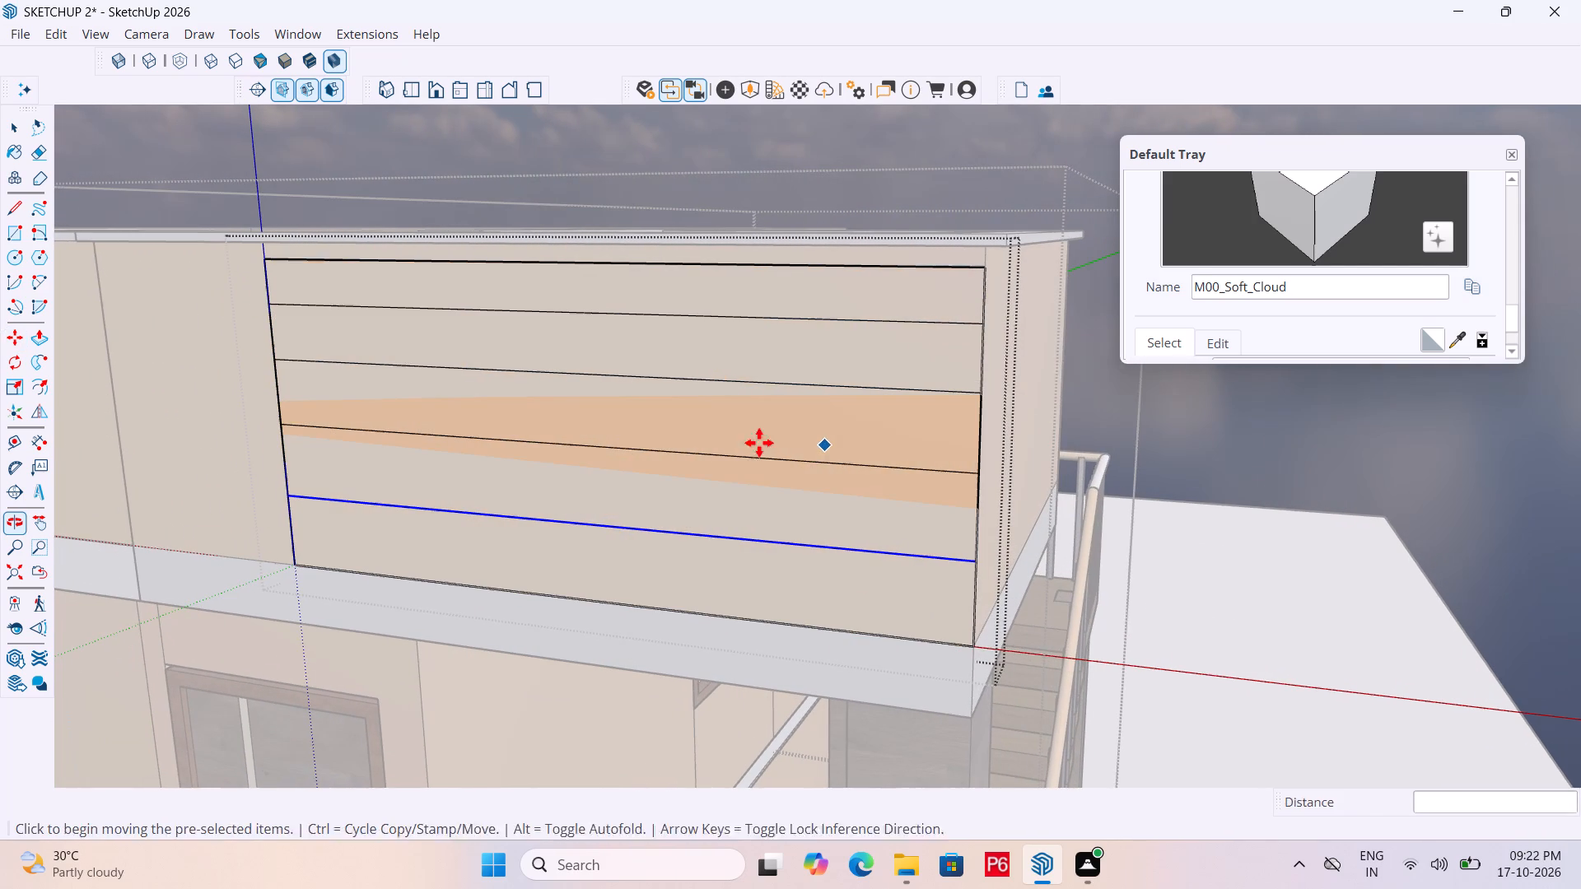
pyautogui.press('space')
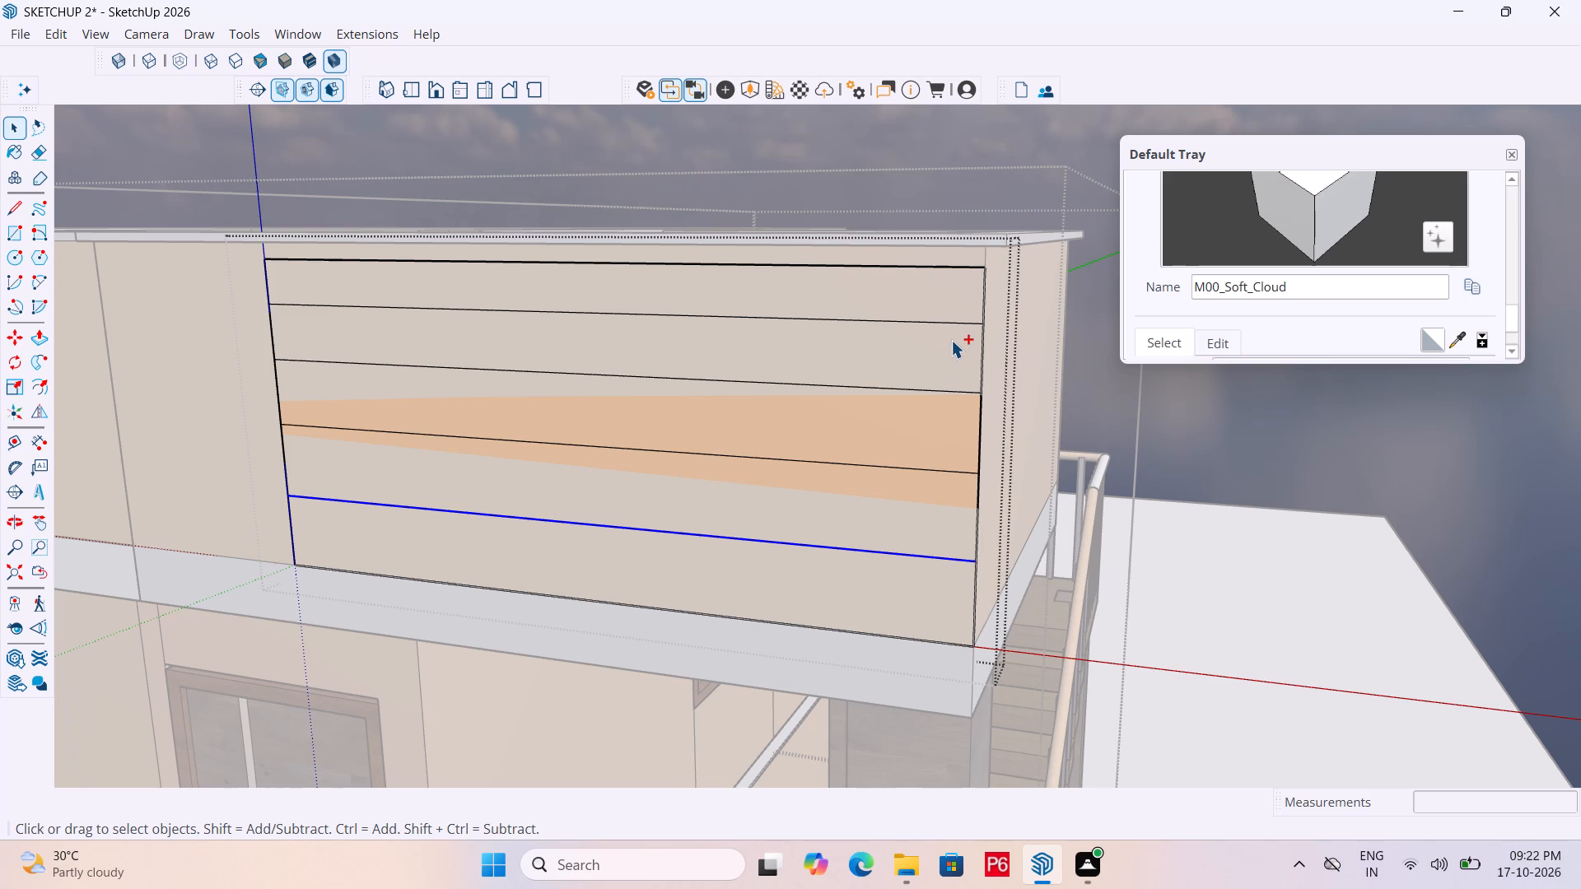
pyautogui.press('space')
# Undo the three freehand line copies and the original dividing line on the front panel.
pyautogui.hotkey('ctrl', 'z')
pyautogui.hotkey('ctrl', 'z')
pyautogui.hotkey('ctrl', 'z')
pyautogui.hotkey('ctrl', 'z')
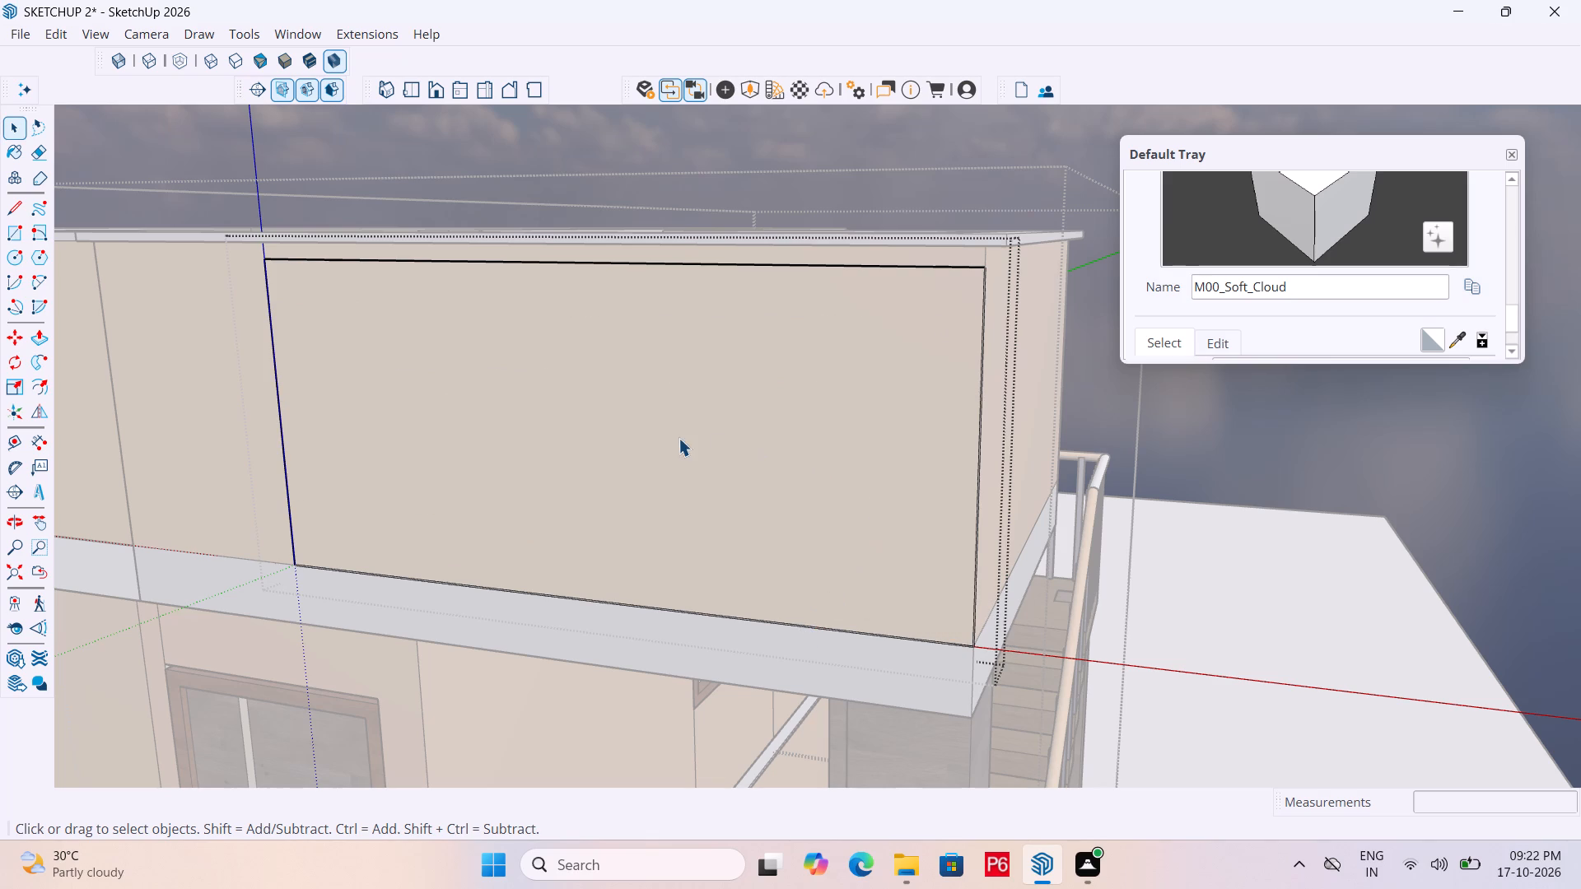
# Draw a horizontal line about 6' 5" long across the front panel, slightly below its top edge.
pyautogui.press('l')
pyautogui.click(271, 313)
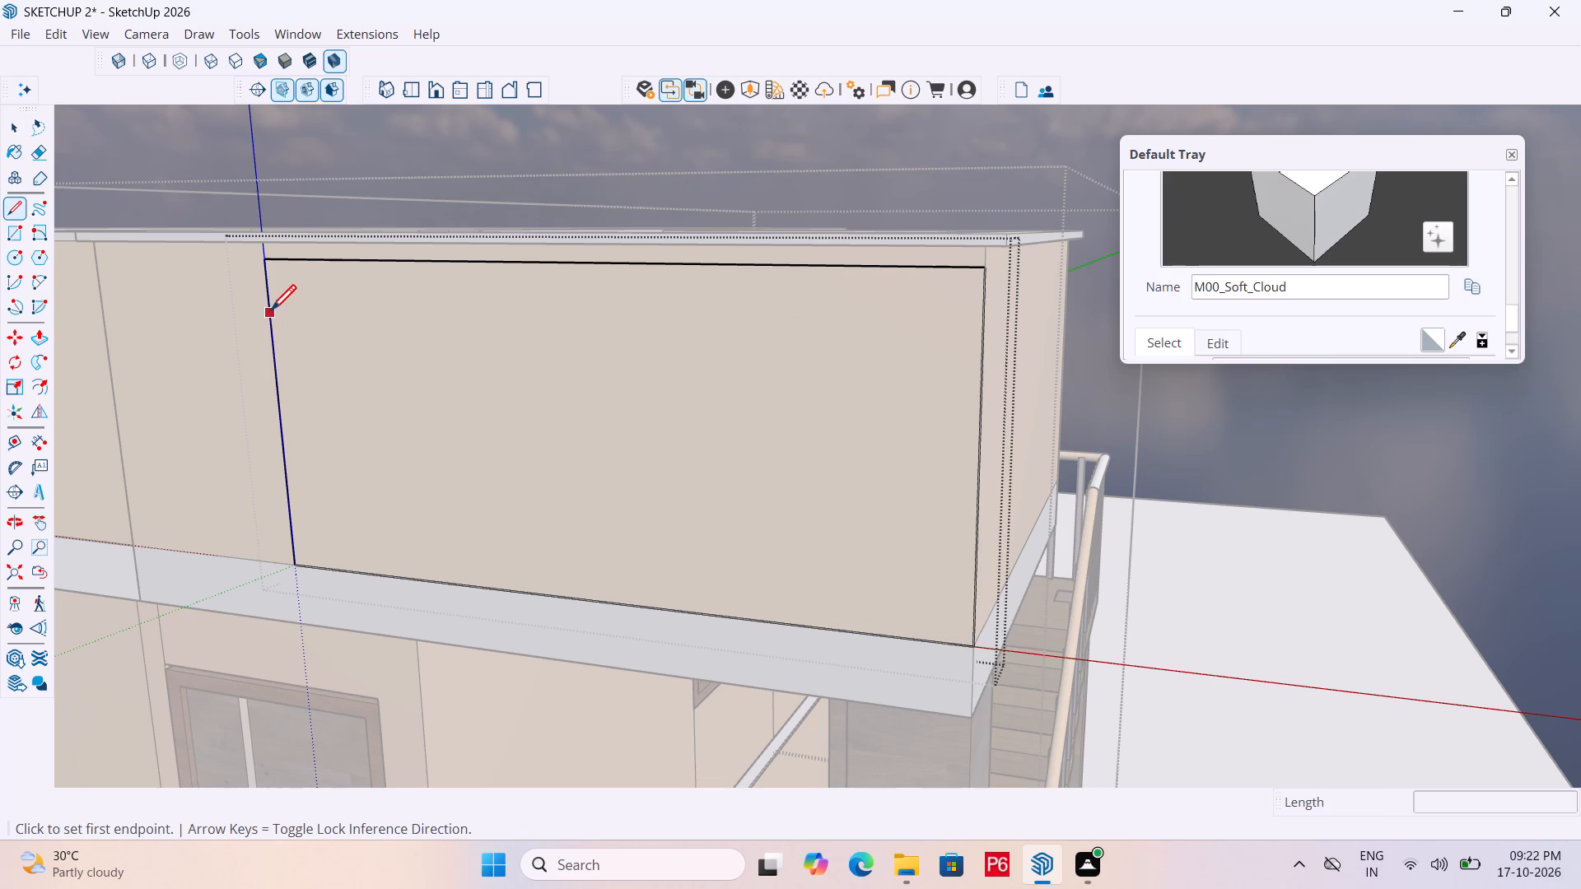
pyautogui.click(982, 343)
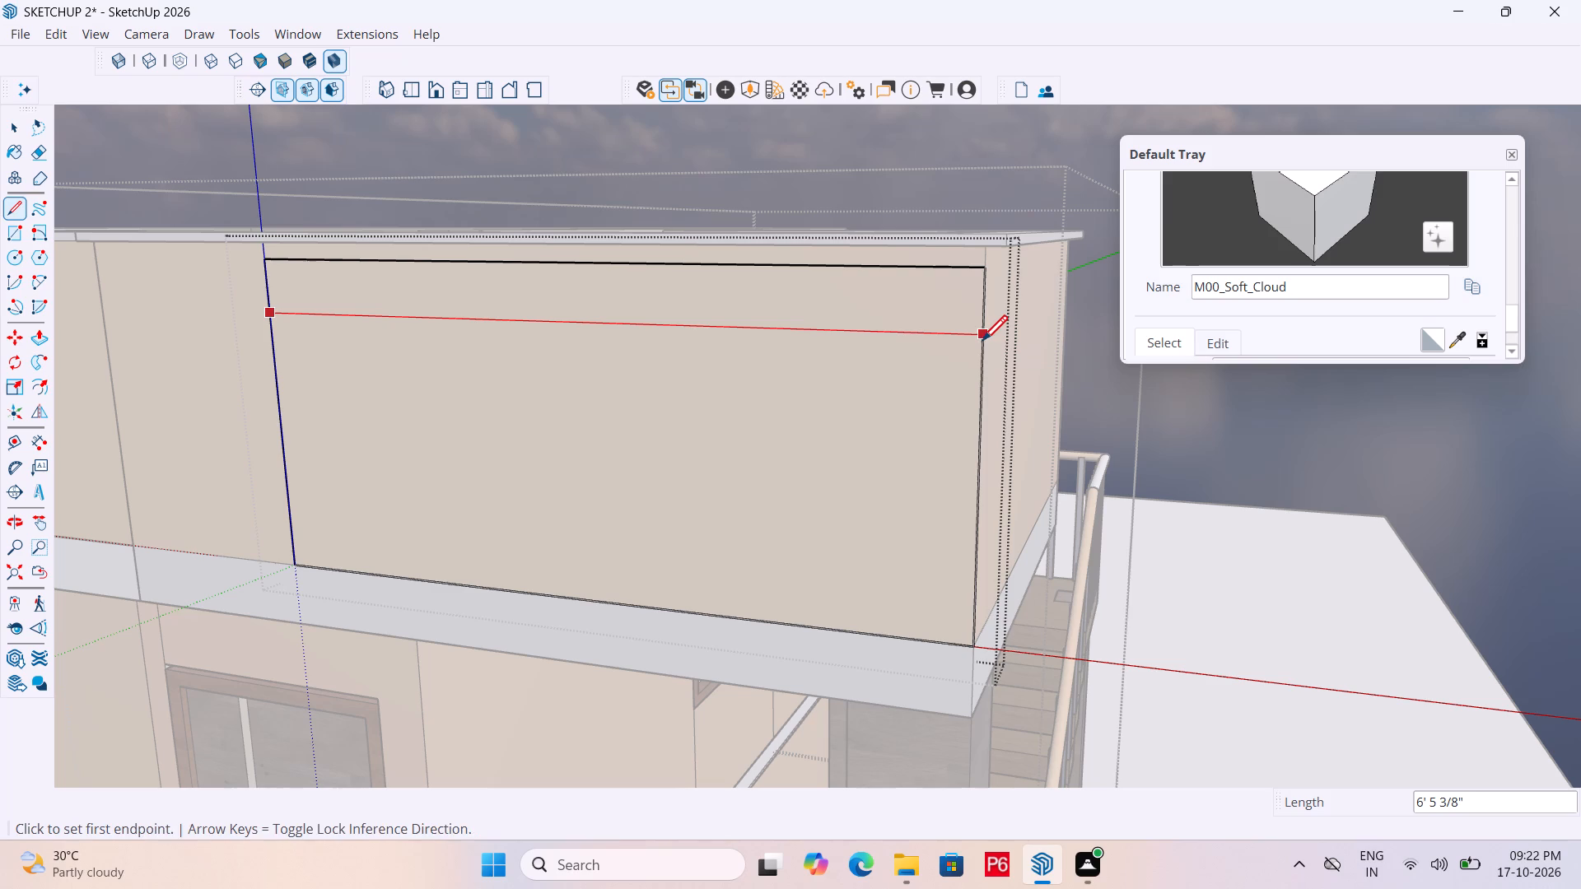
pyautogui.press('space')
# Copy the horizontal line 9" down the panel, and copy the new line another 9" below it.
pyautogui.click(914, 334)
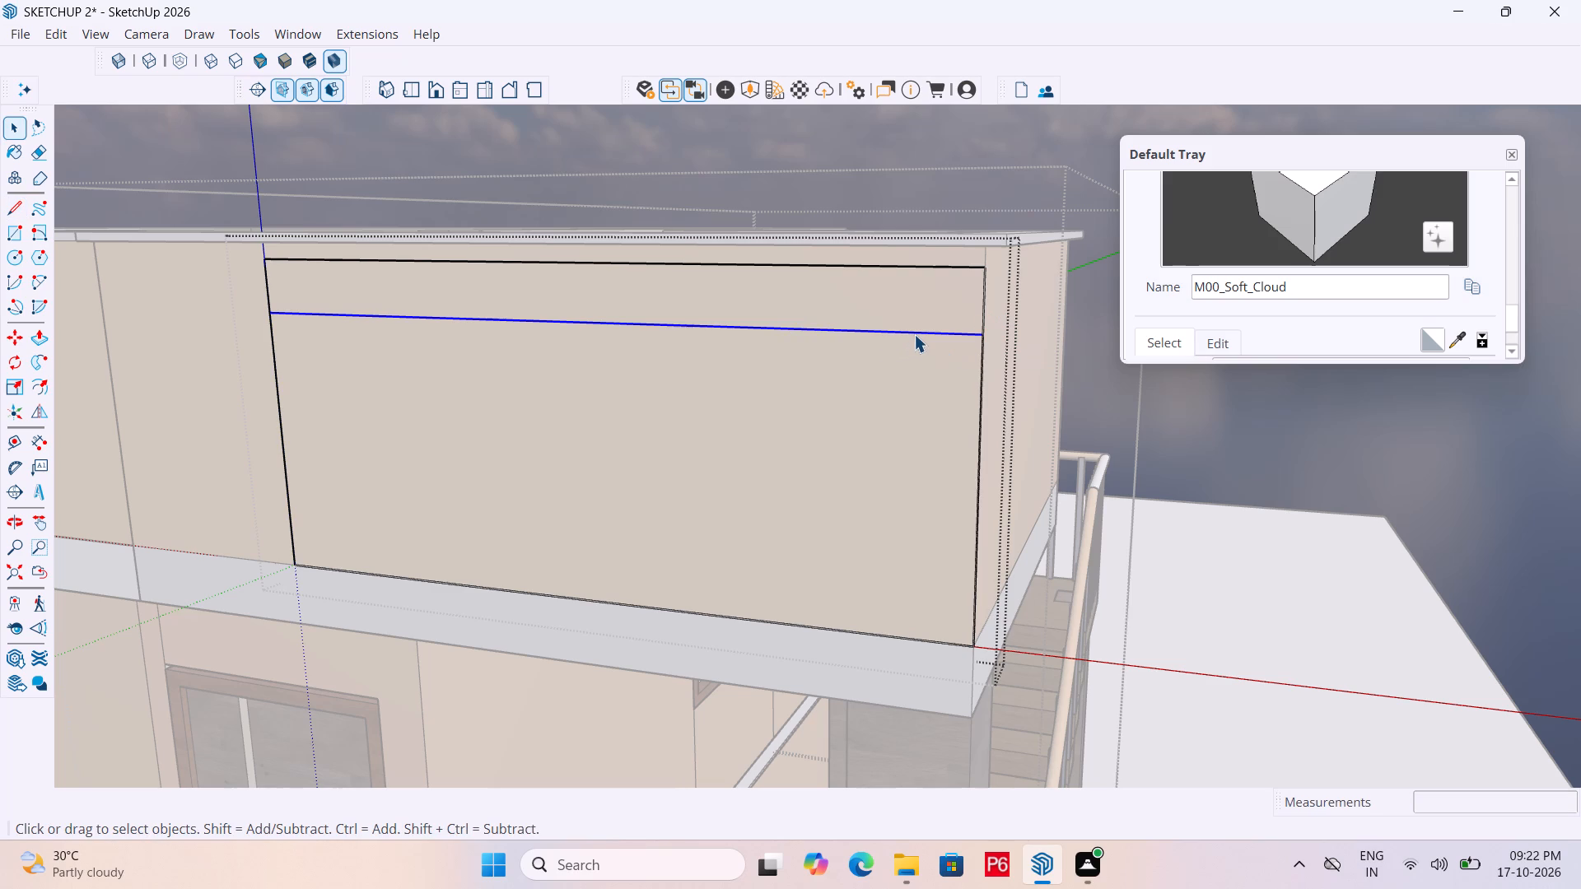
pyautogui.scroll(-3, 1216, 276)
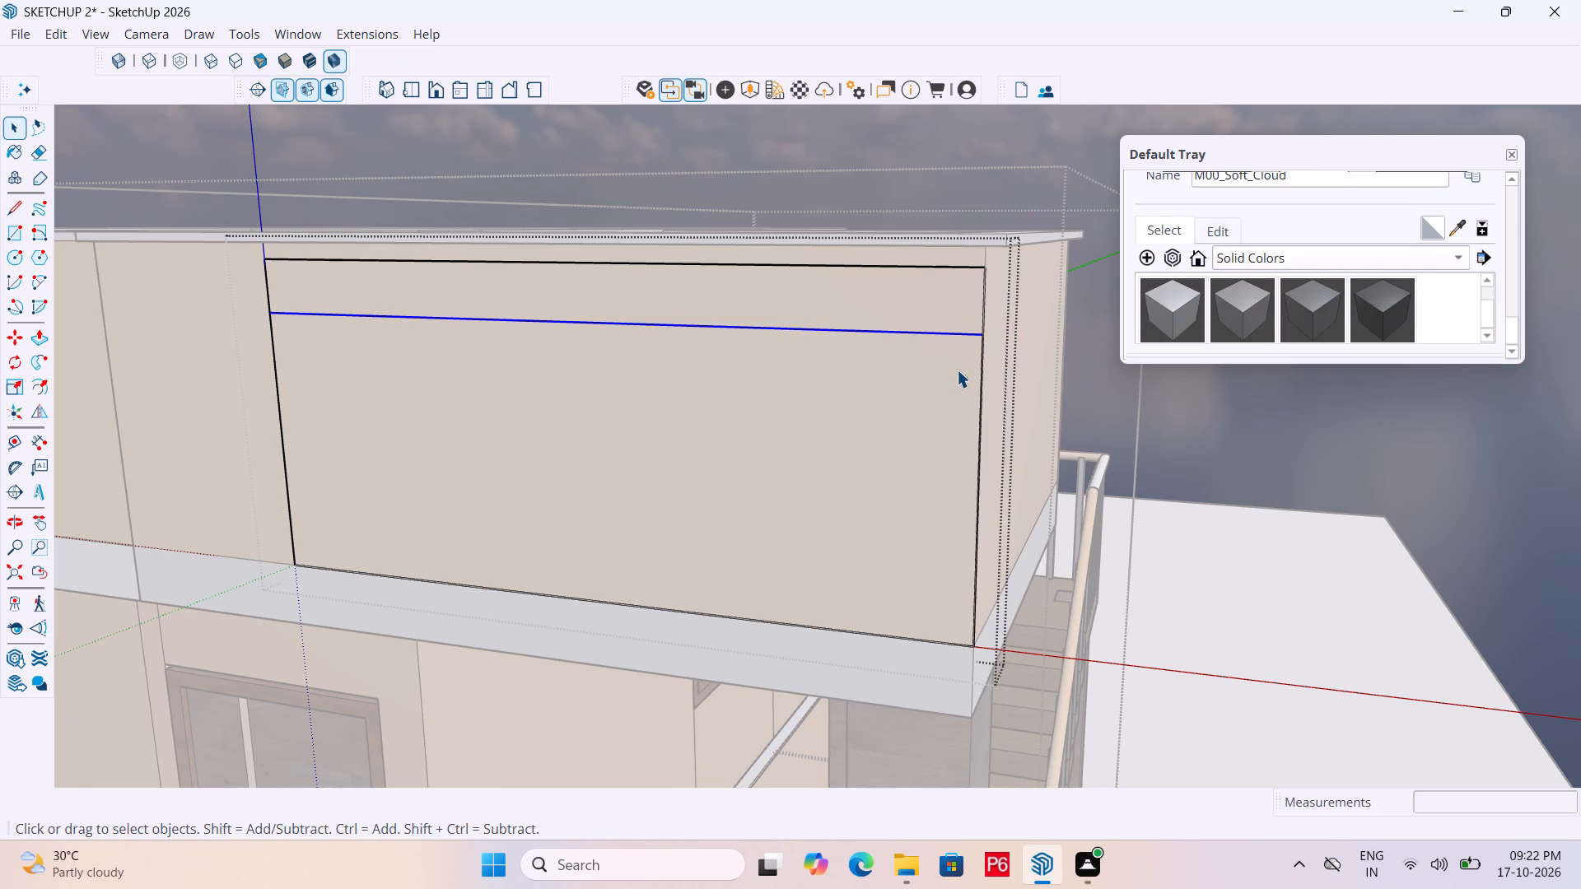
pyautogui.press('m')
pyautogui.click(987, 337)
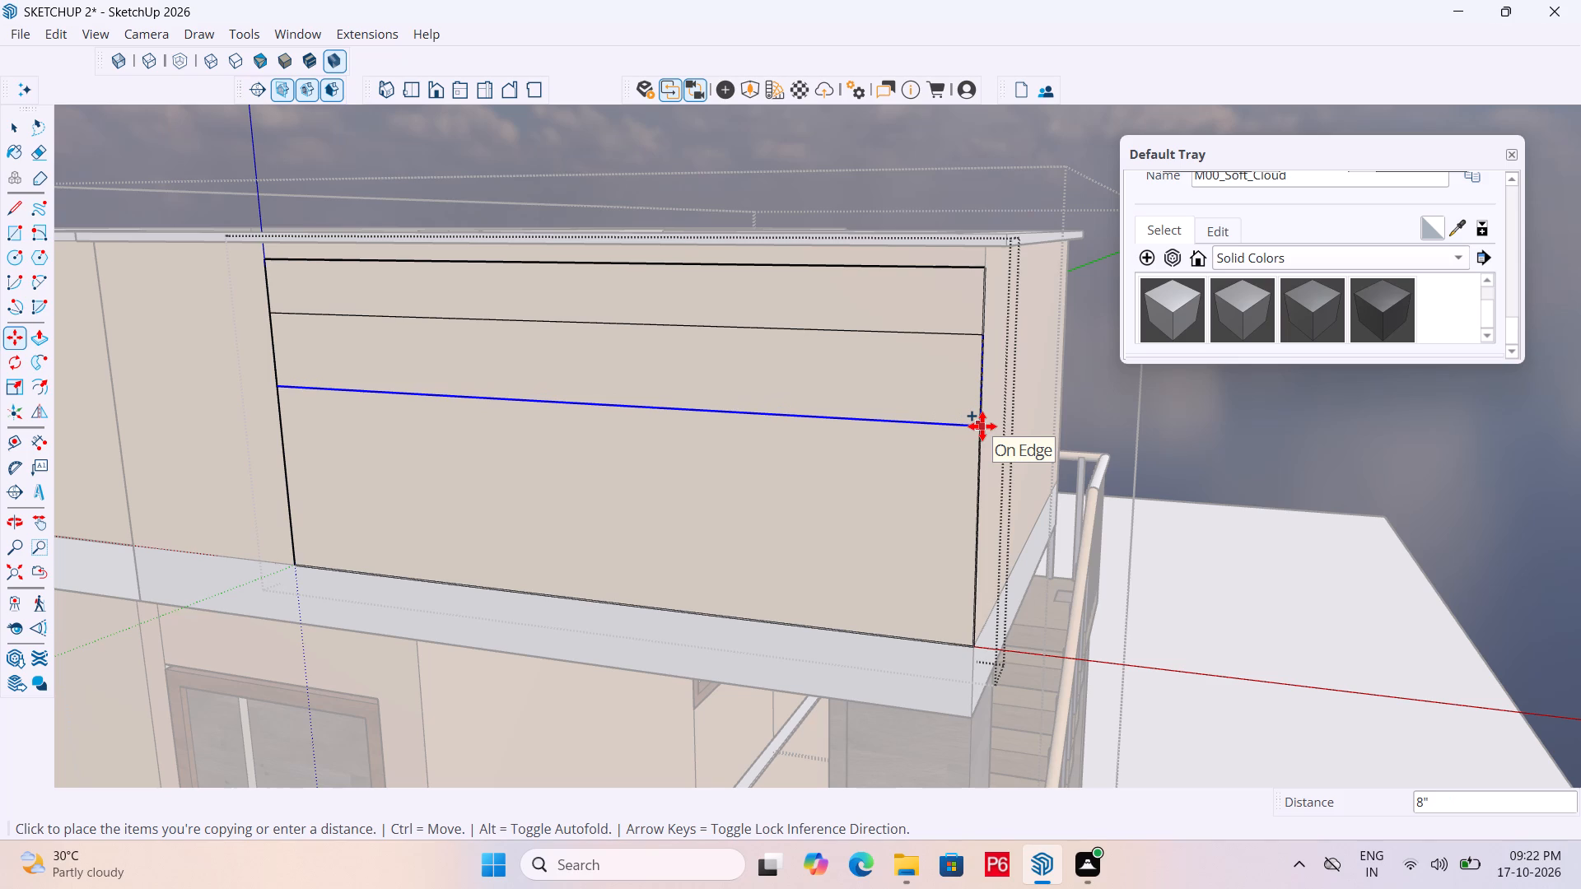
pyautogui.write('6"')
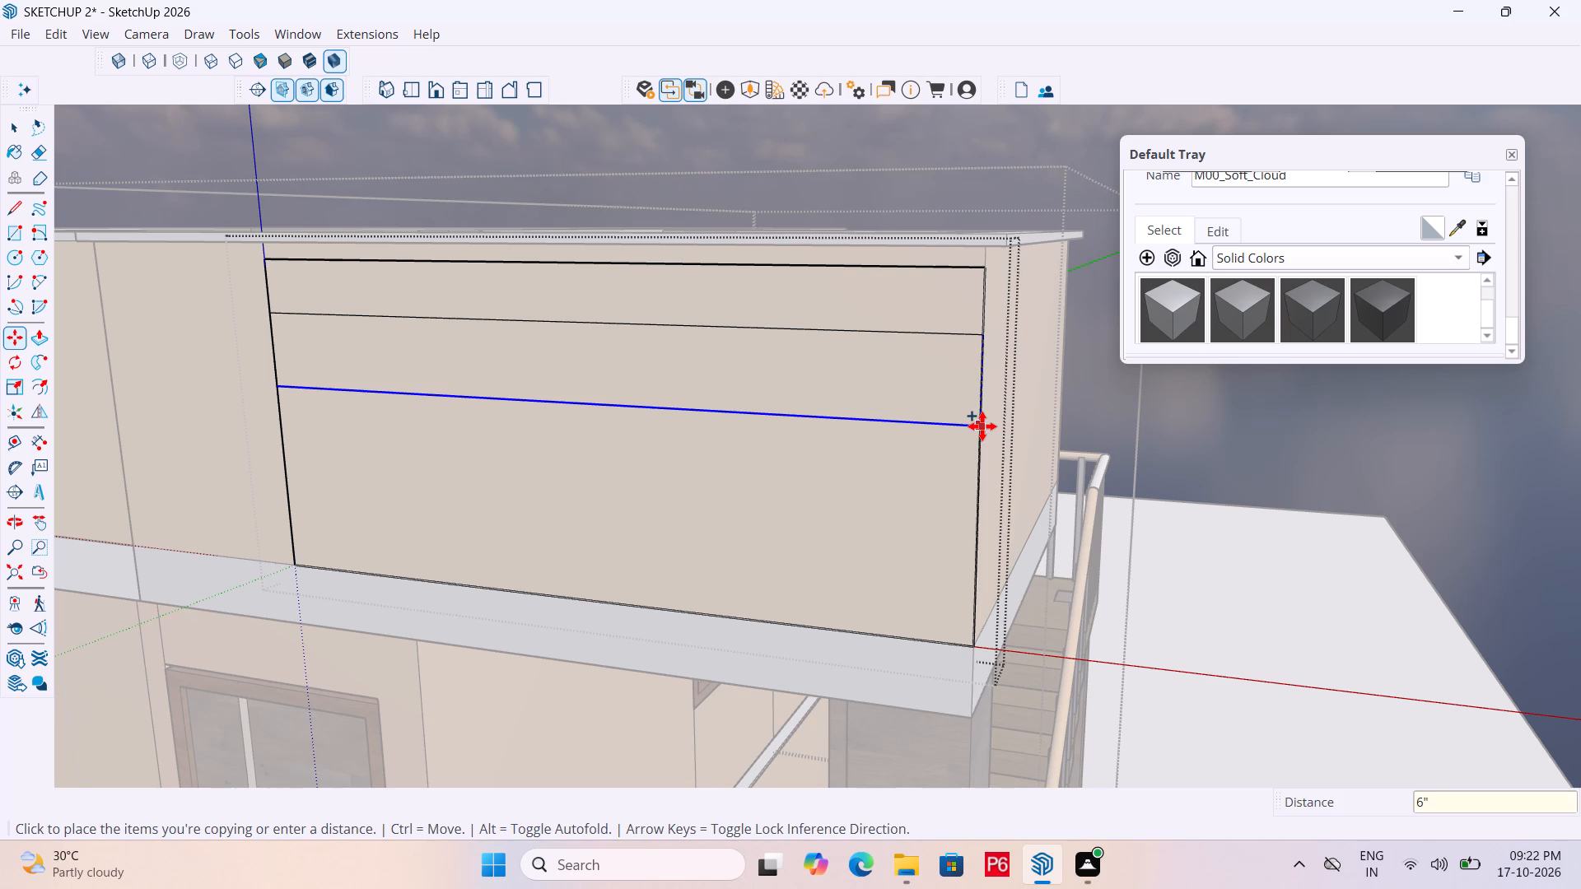
pyautogui.press('BackSpace')
pyautogui.press('BackSpace')
pyautogui.write('9"')
pyautogui.press('Return')
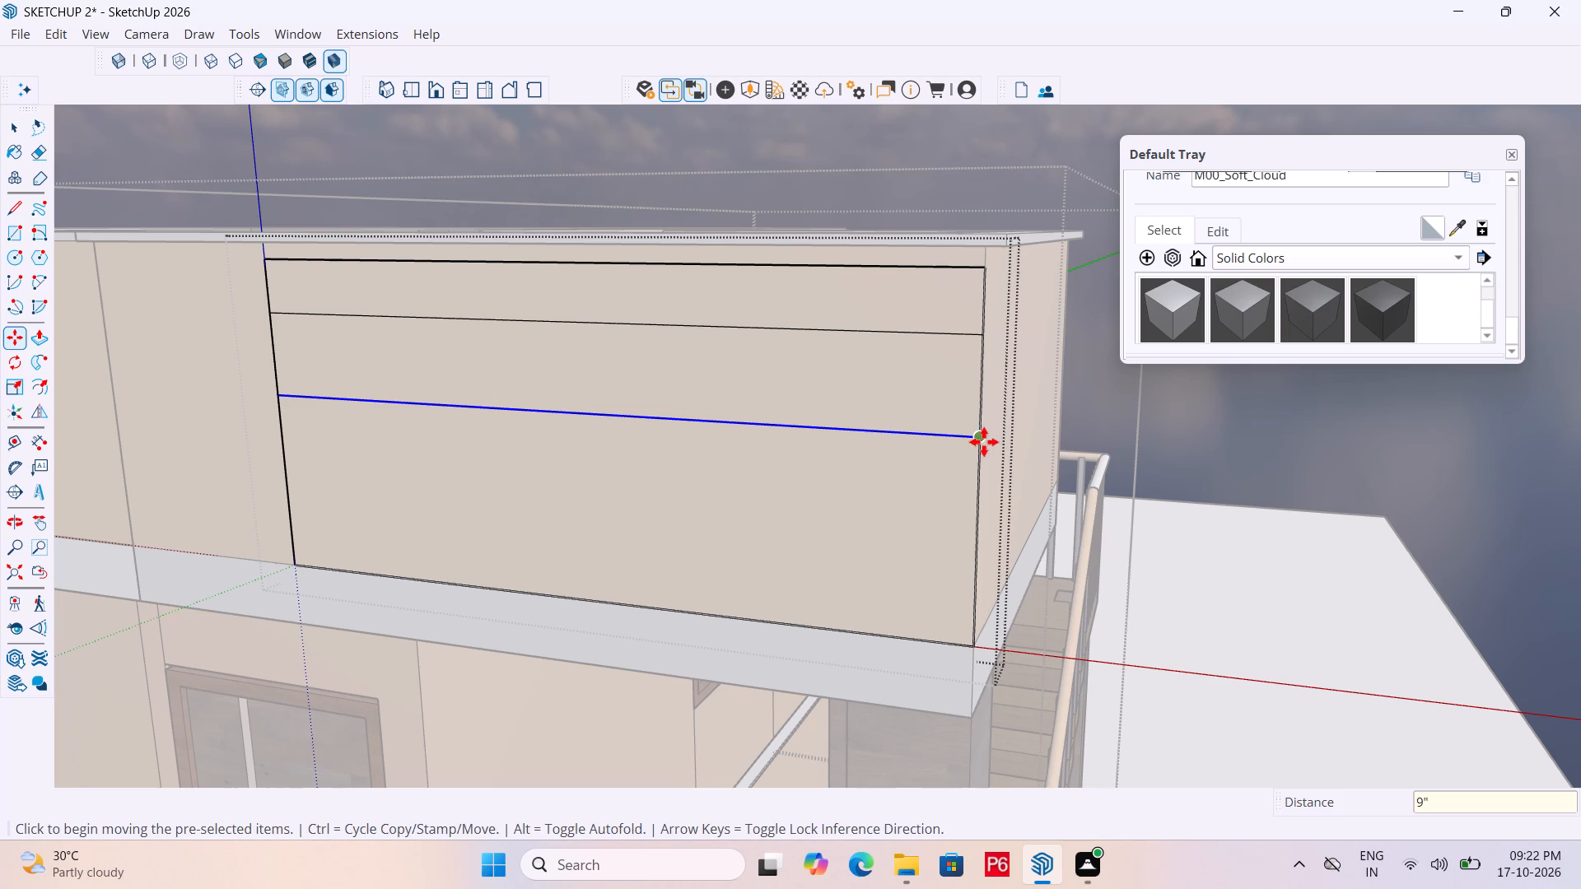
pyautogui.click(984, 442)
pyautogui.write('9"')
pyautogui.press('Return')
pyautogui.press('space')
pyautogui.scroll(-3, 816, 508)
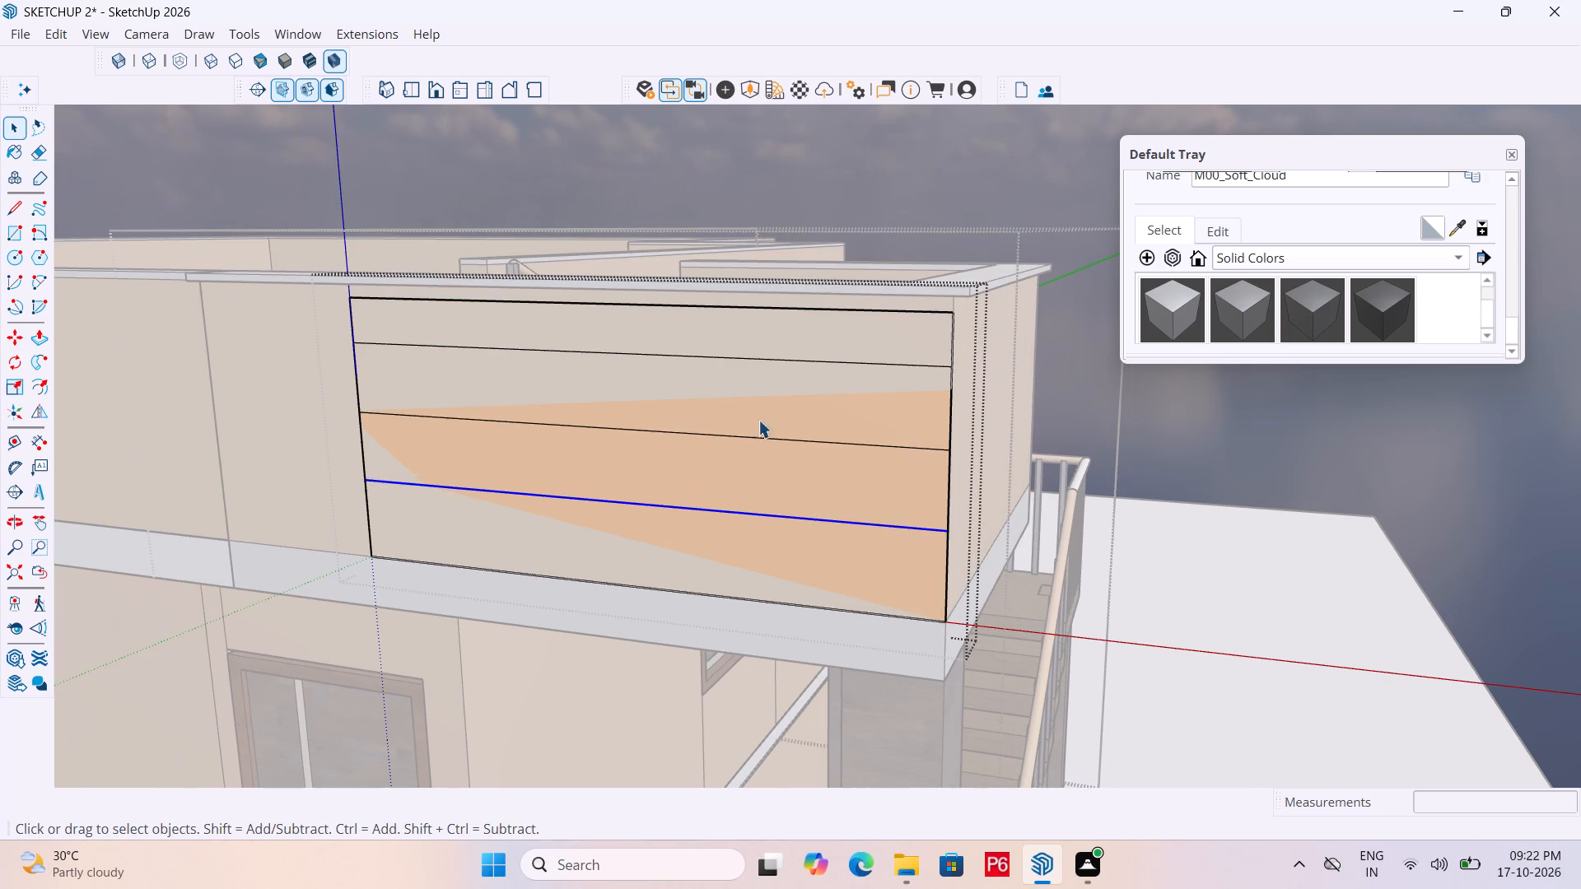
pyautogui.scroll(5, 478, 389)
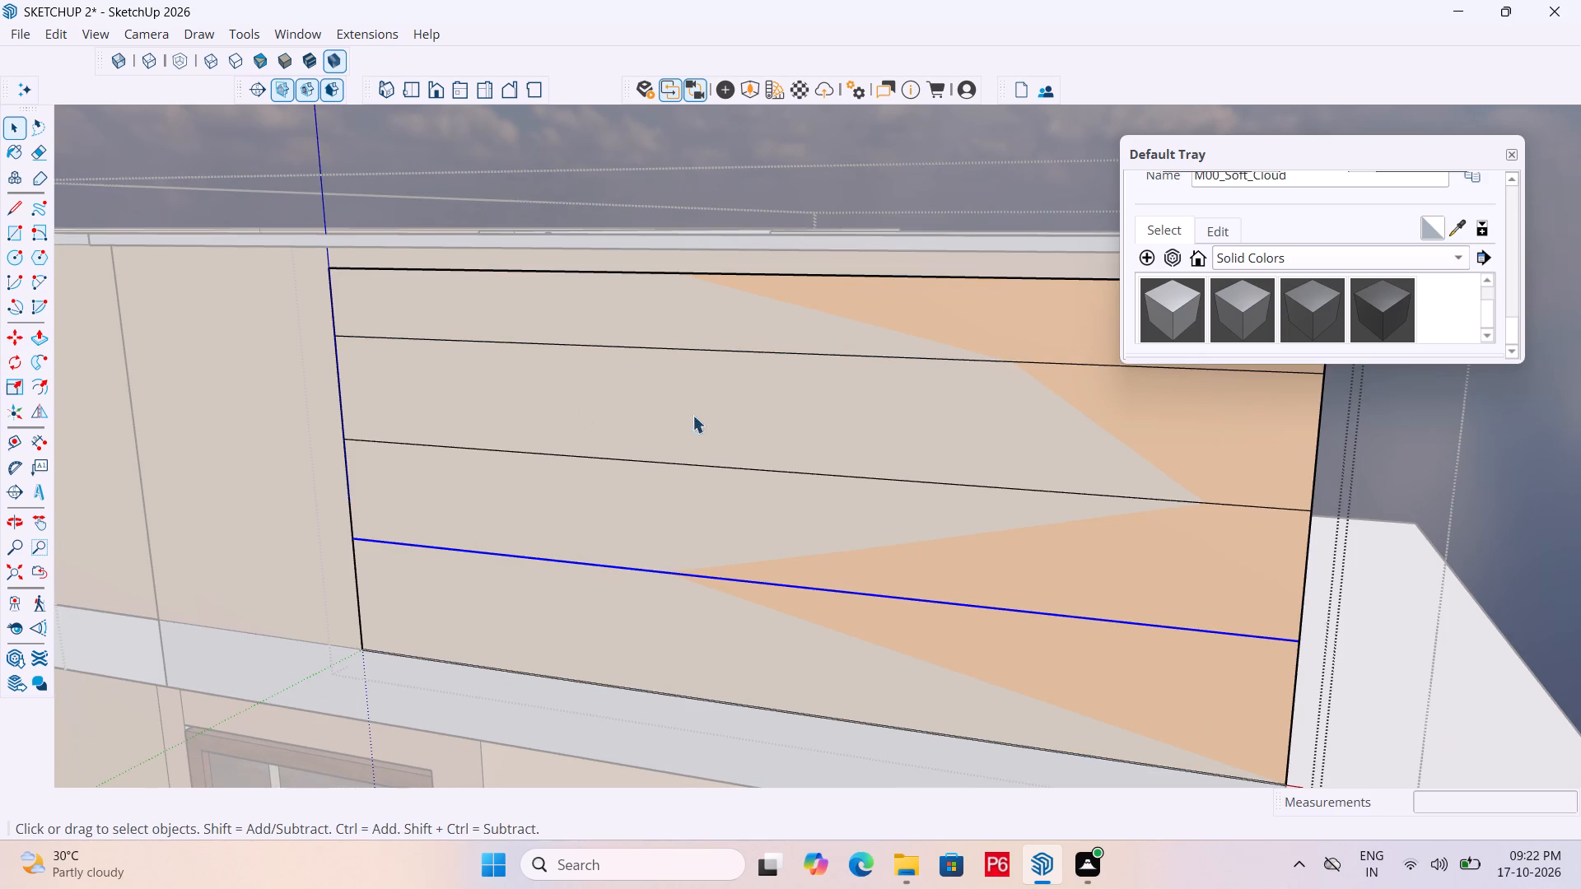
pyautogui.scroll(-4, 411, 419)
# Reopen the front panel's group after leaving it, and copy its uppermost dividing line 1" downward to form a narrow strip.
pyautogui.press('Escape')
pyautogui.doubleClick(1285, 437)
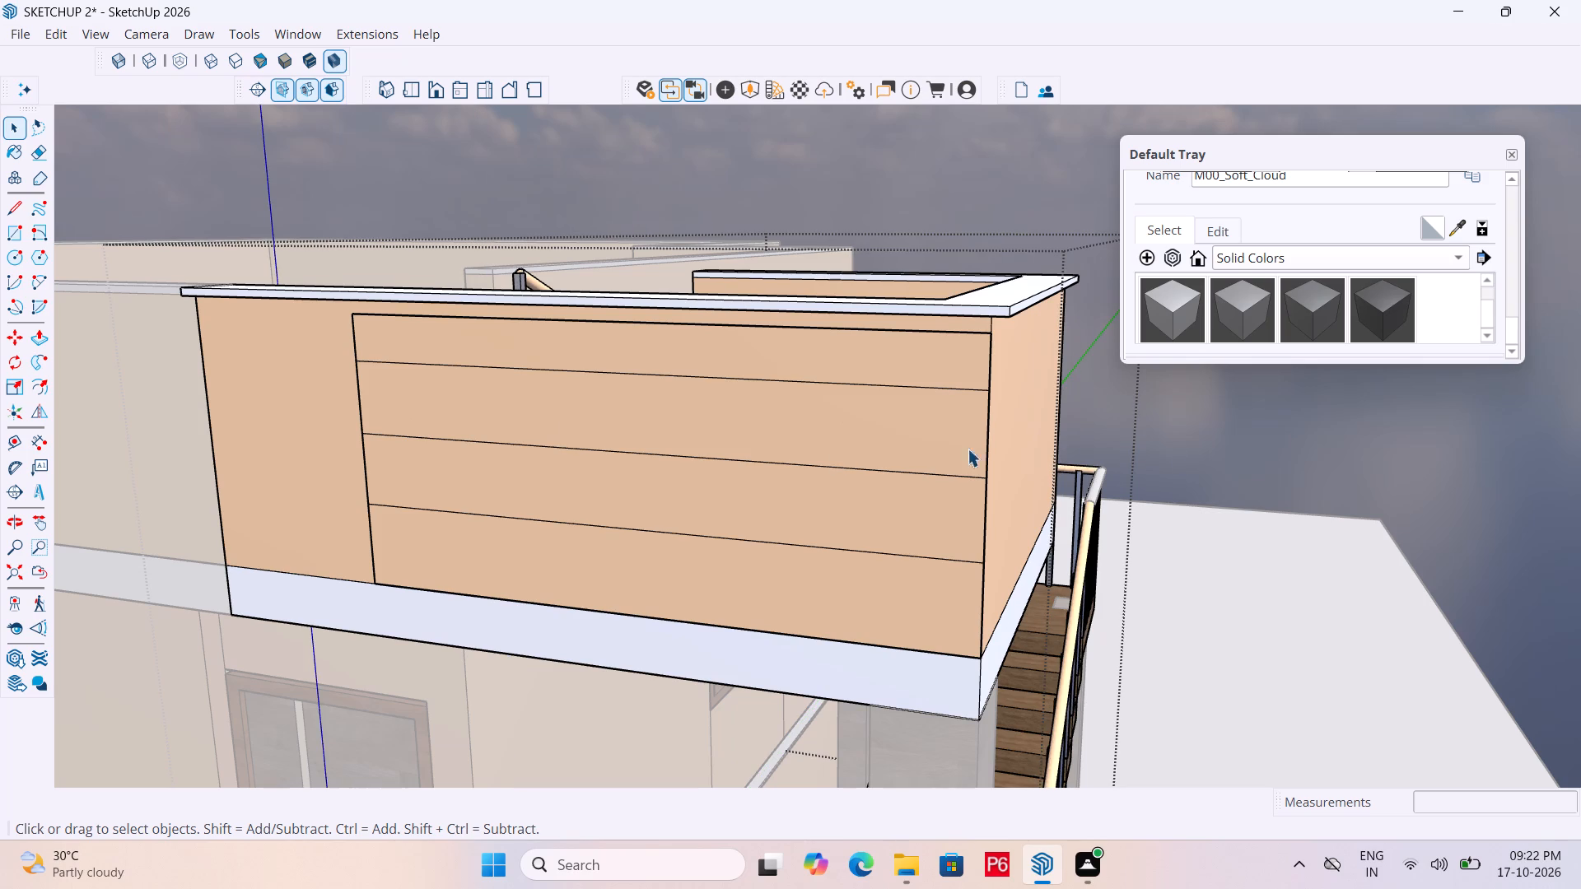
pyautogui.click(932, 385)
pyautogui.scroll(4, 954, 385)
pyautogui.doubleClick(946, 391)
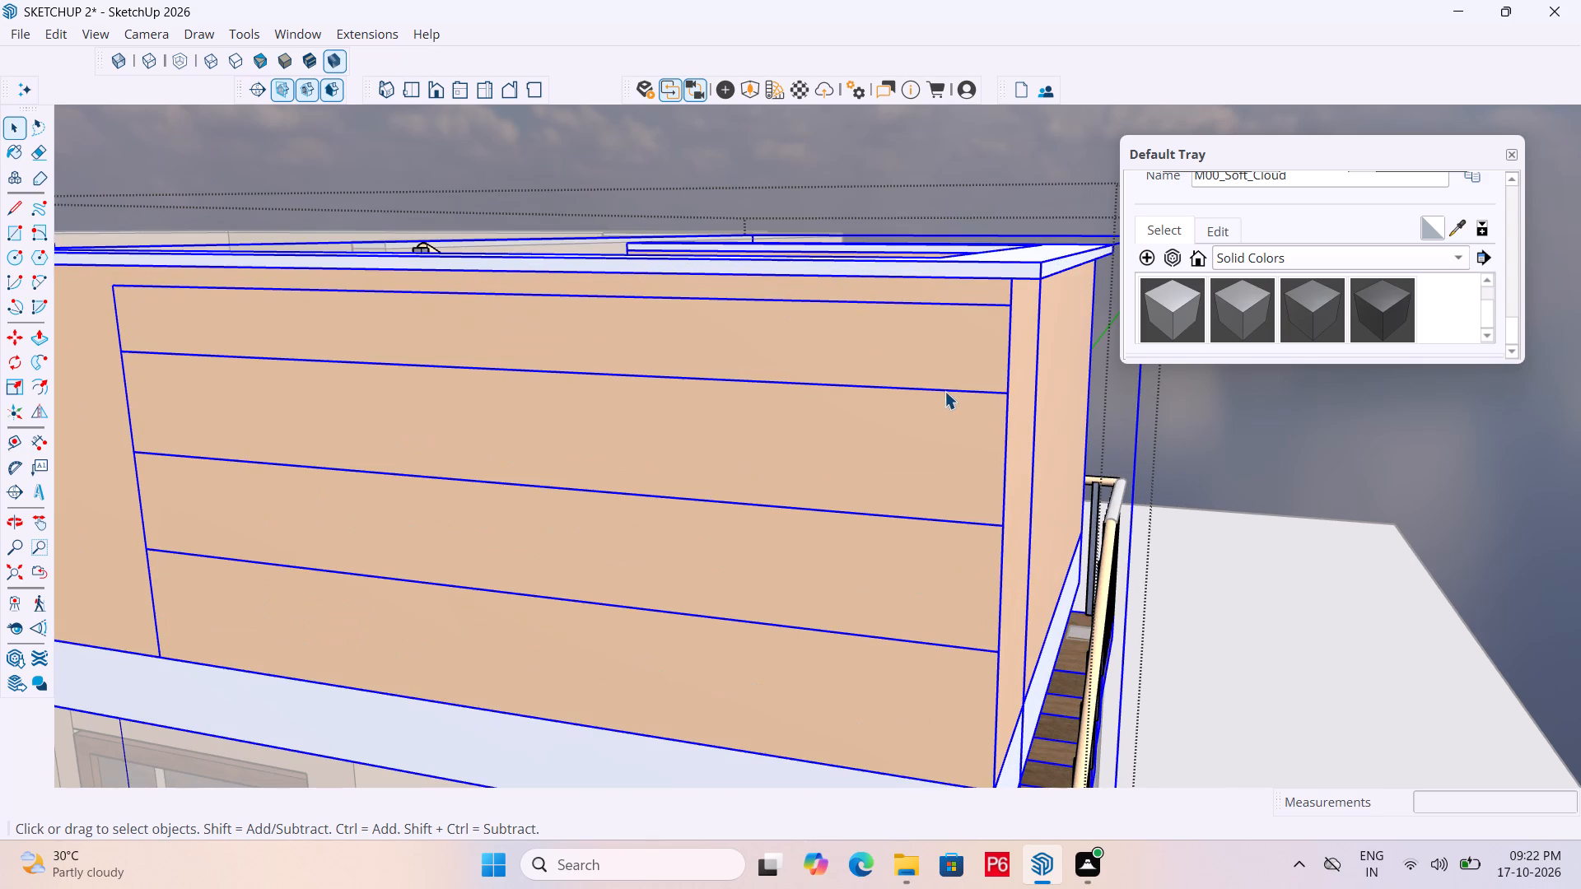
pyautogui.click(958, 391)
pyautogui.click(958, 391)
pyautogui.click(958, 391)
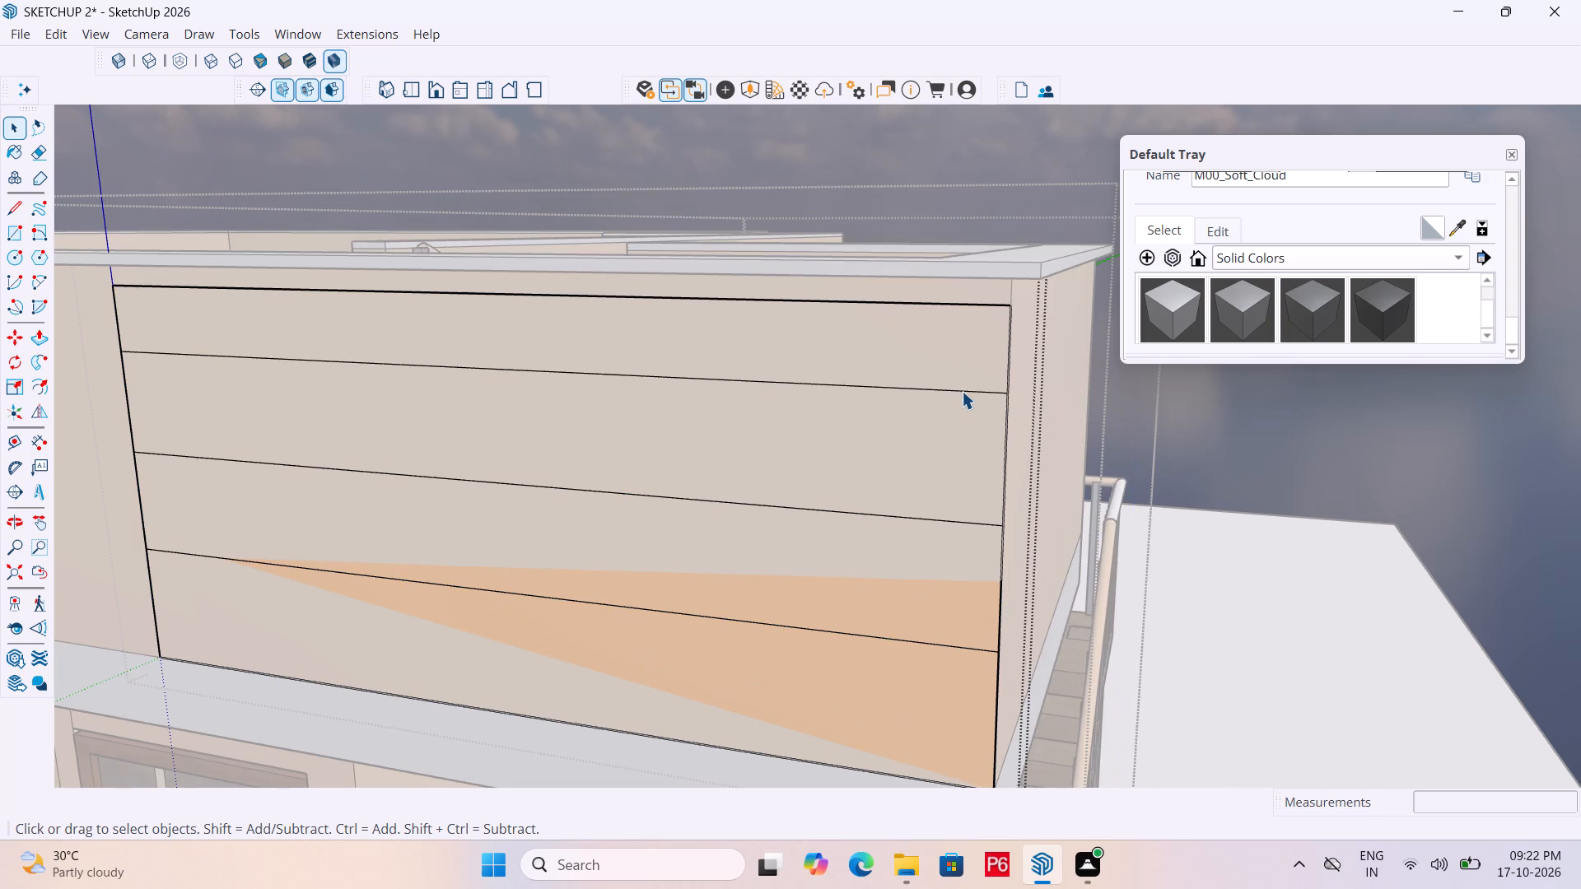
pyautogui.click(962, 391)
pyautogui.press('l')
pyautogui.press('m')
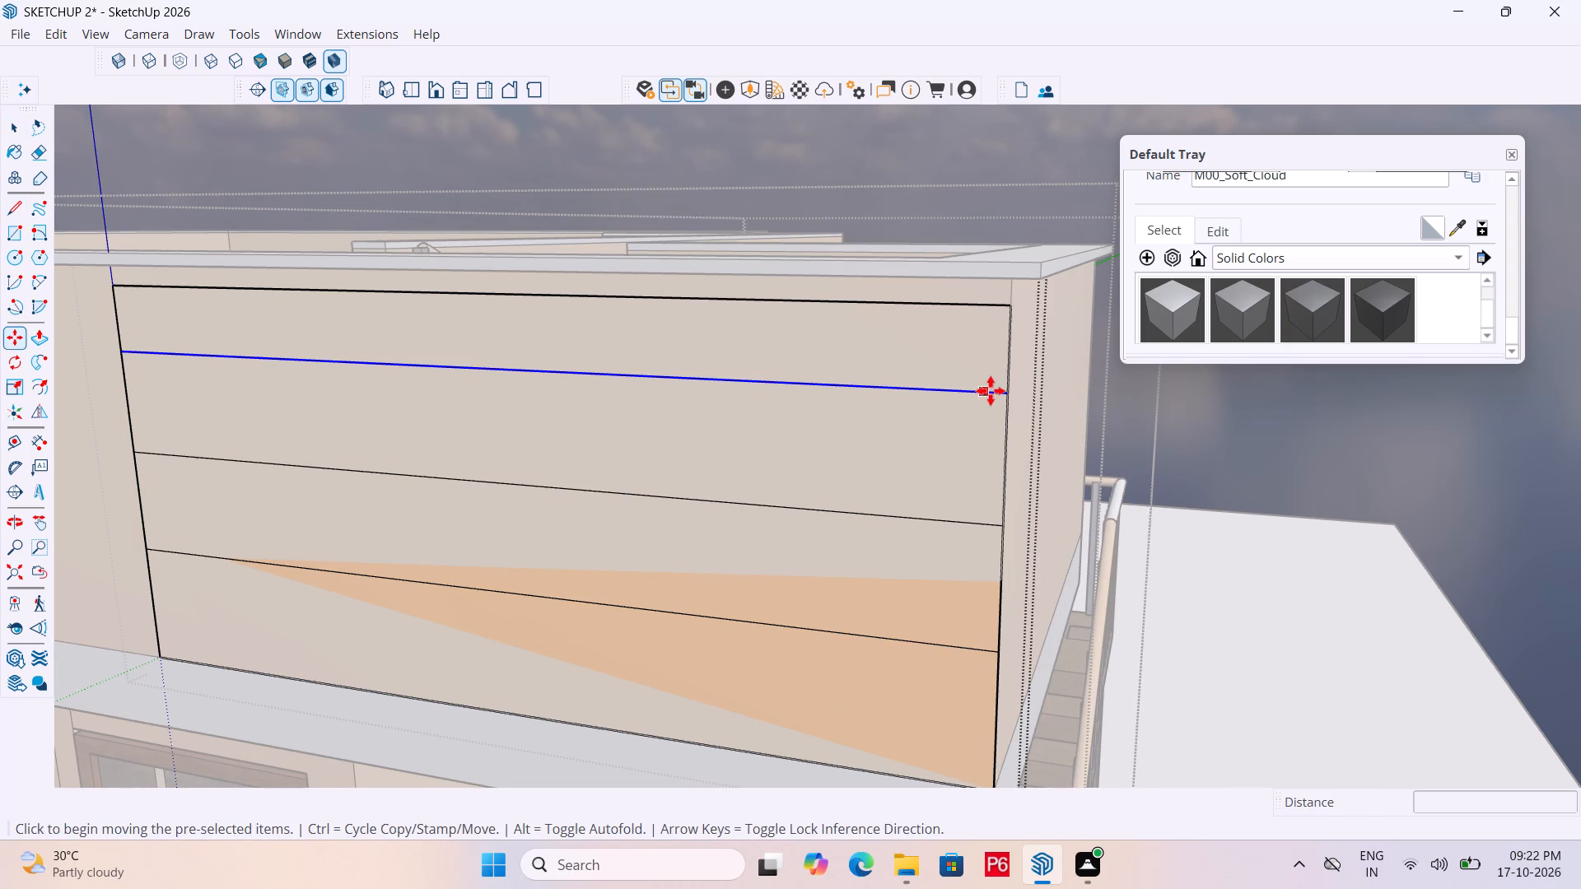
pyautogui.click(1008, 393)
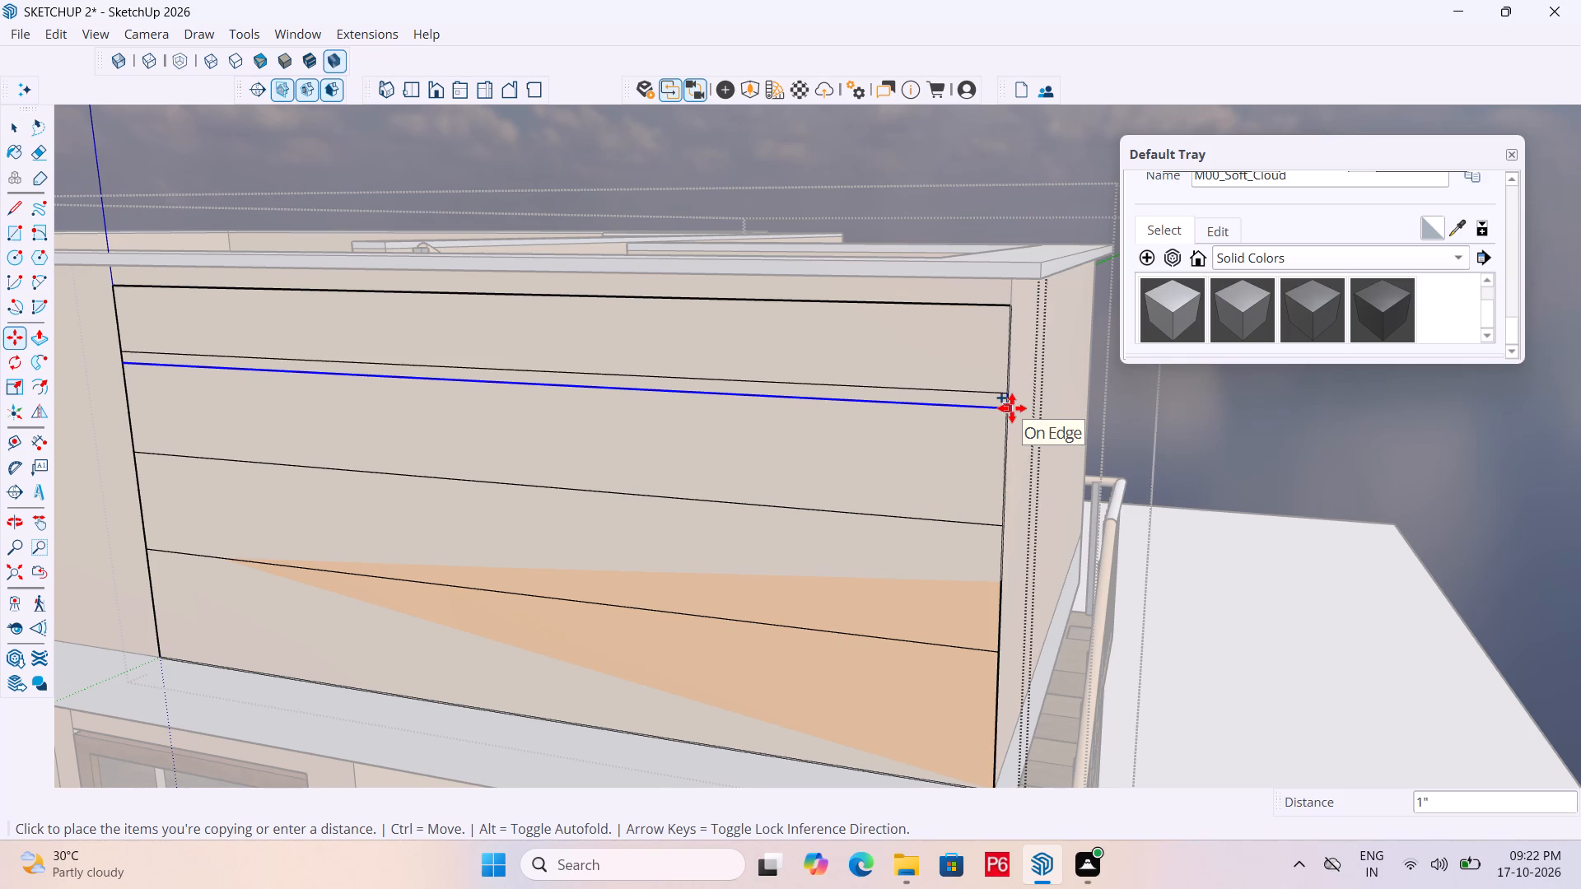
pyautogui.write('1"')
pyautogui.press('Return')
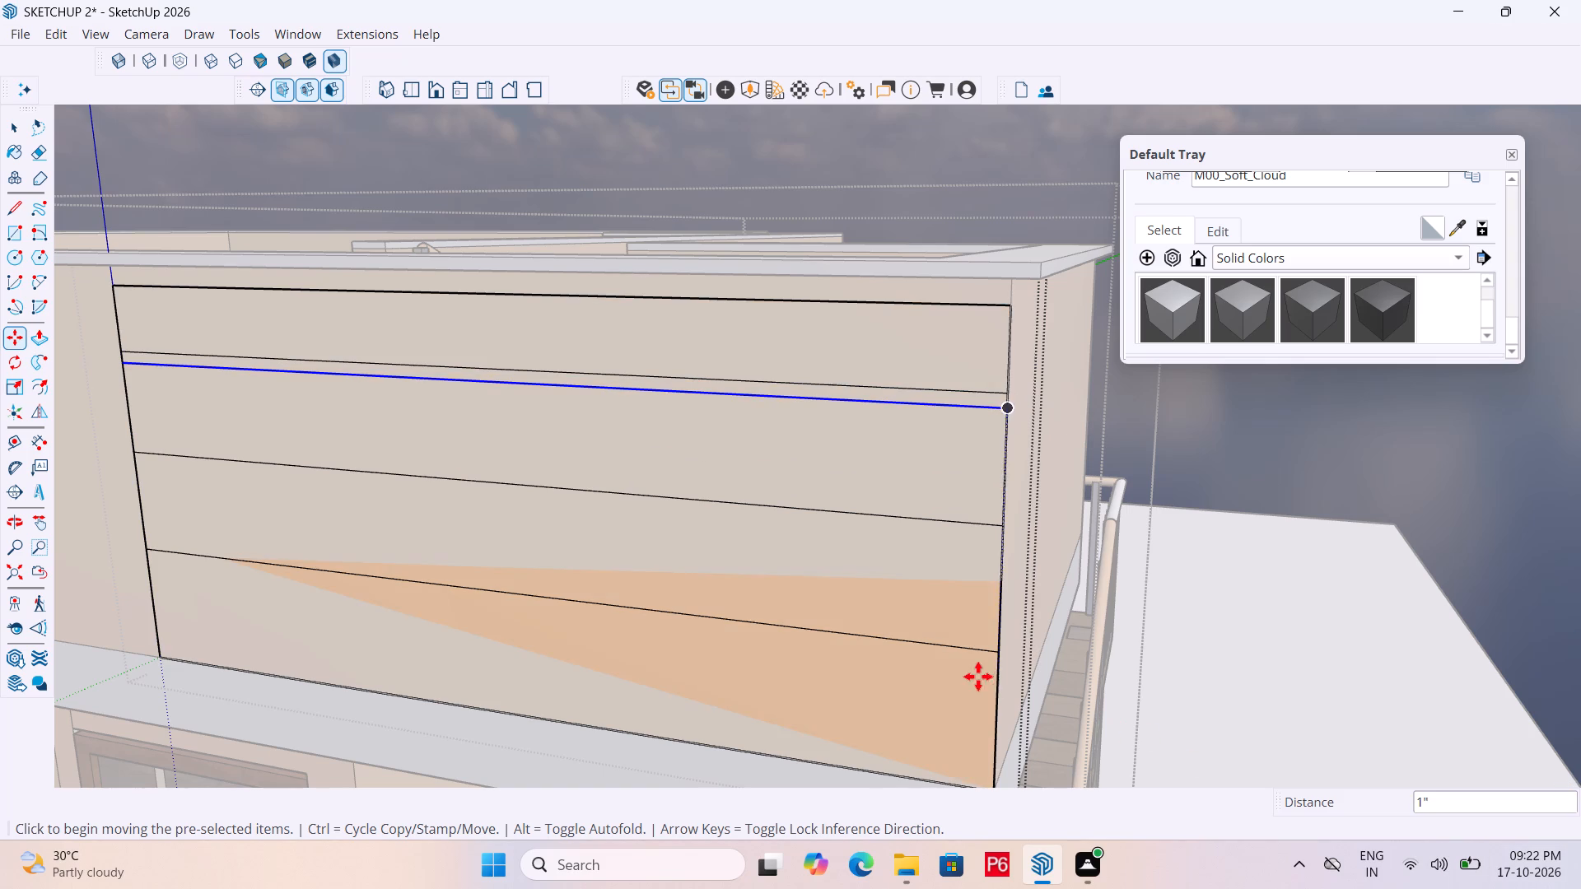
# Copy the uppermost strip's lower edge 9" down the panel, and copy the new line another 9" below it.
pyautogui.click(1010, 412)
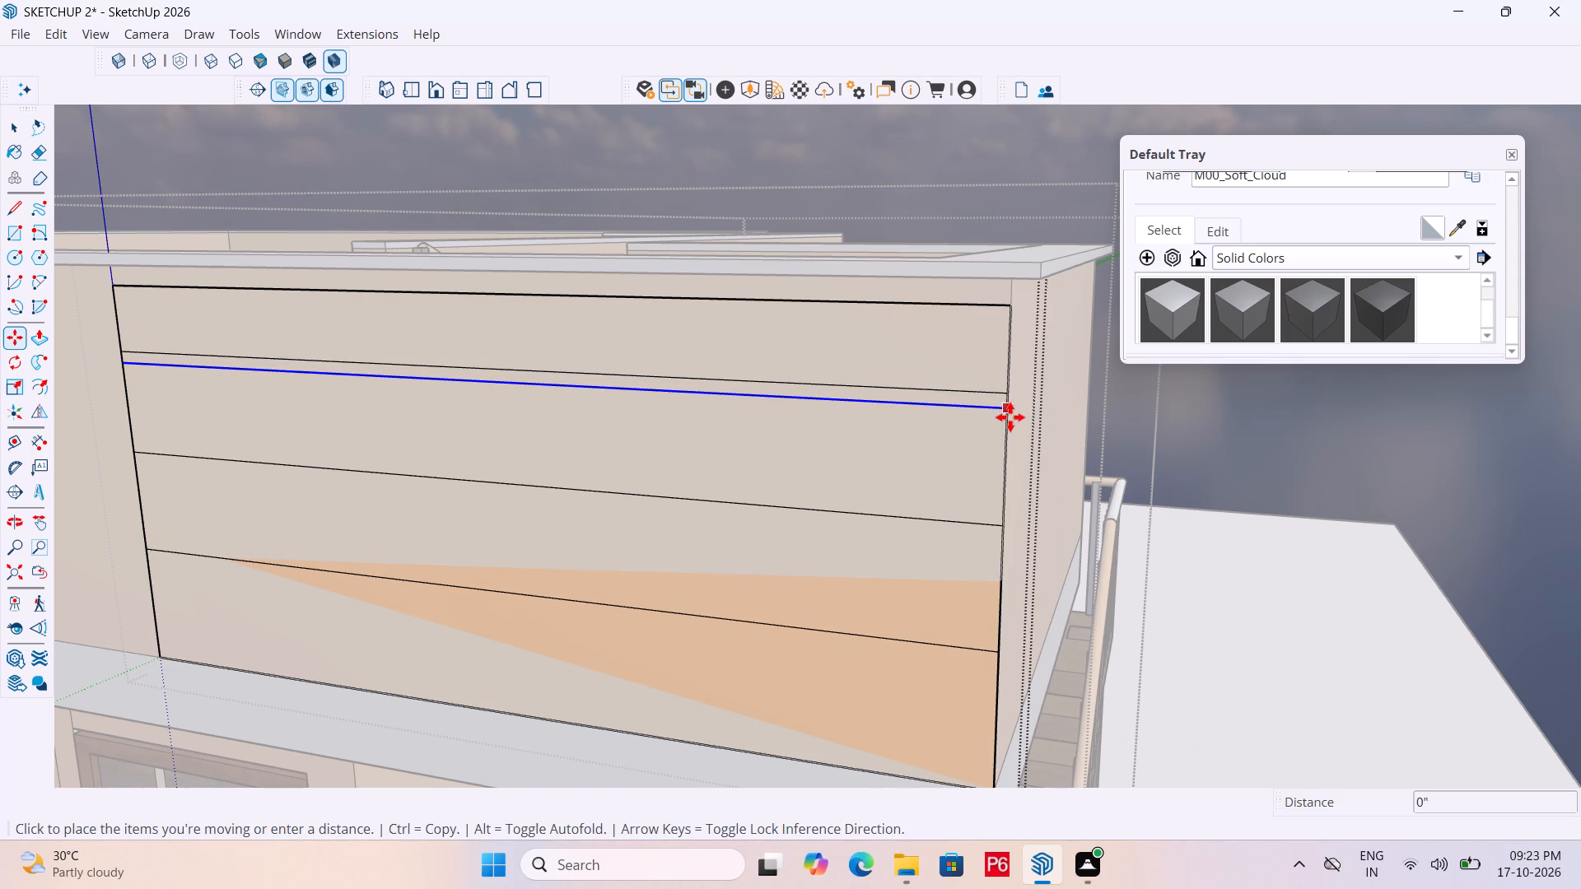
pyautogui.scroll(4, 1010, 547)
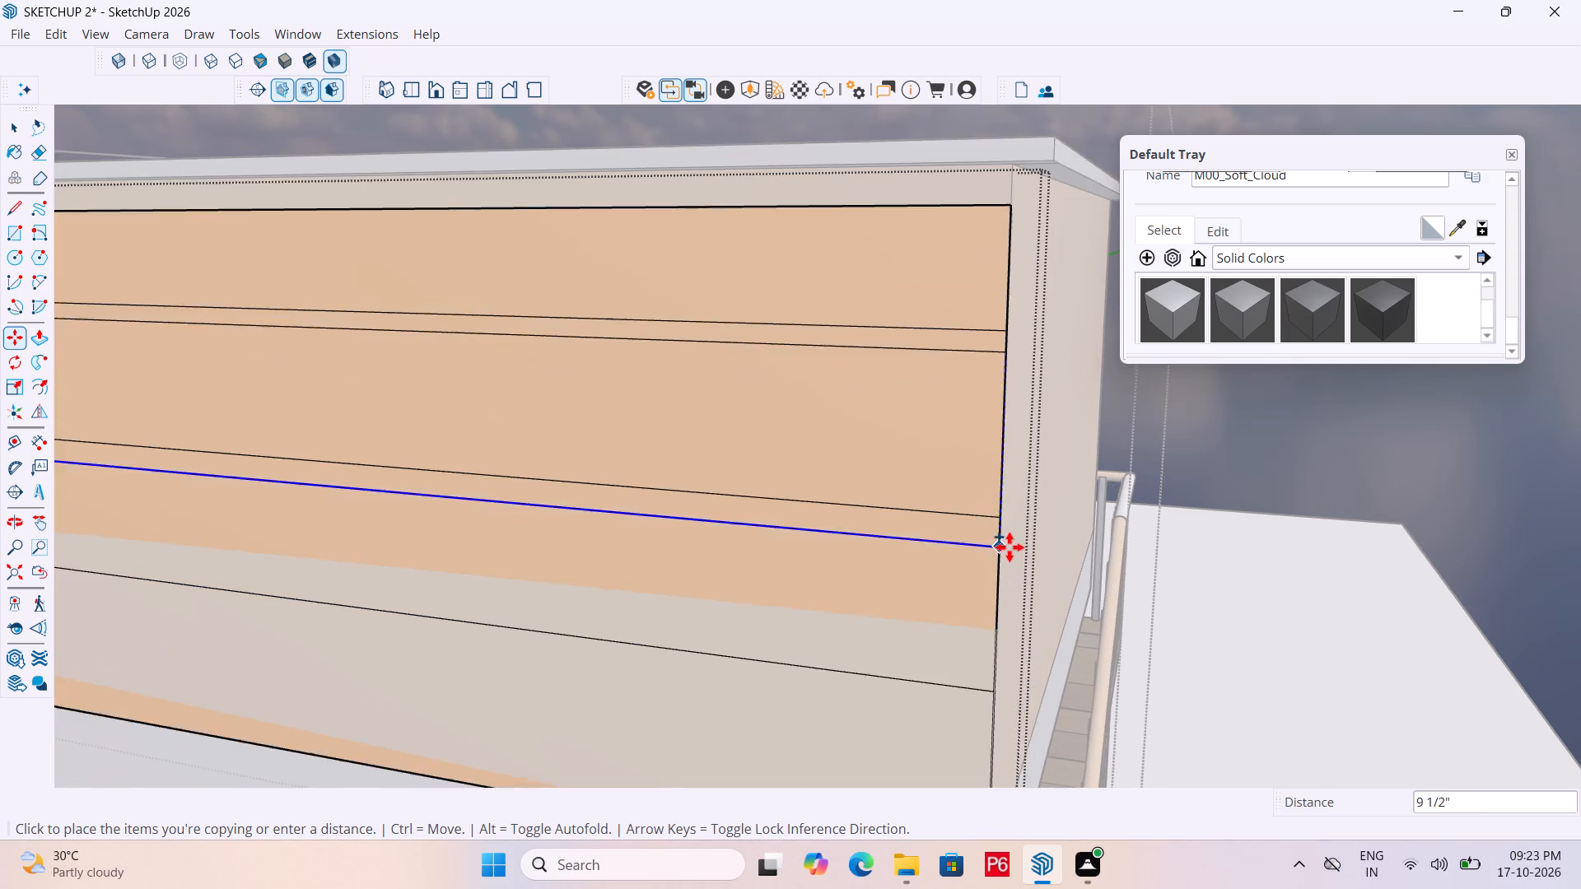
pyautogui.write('9"')
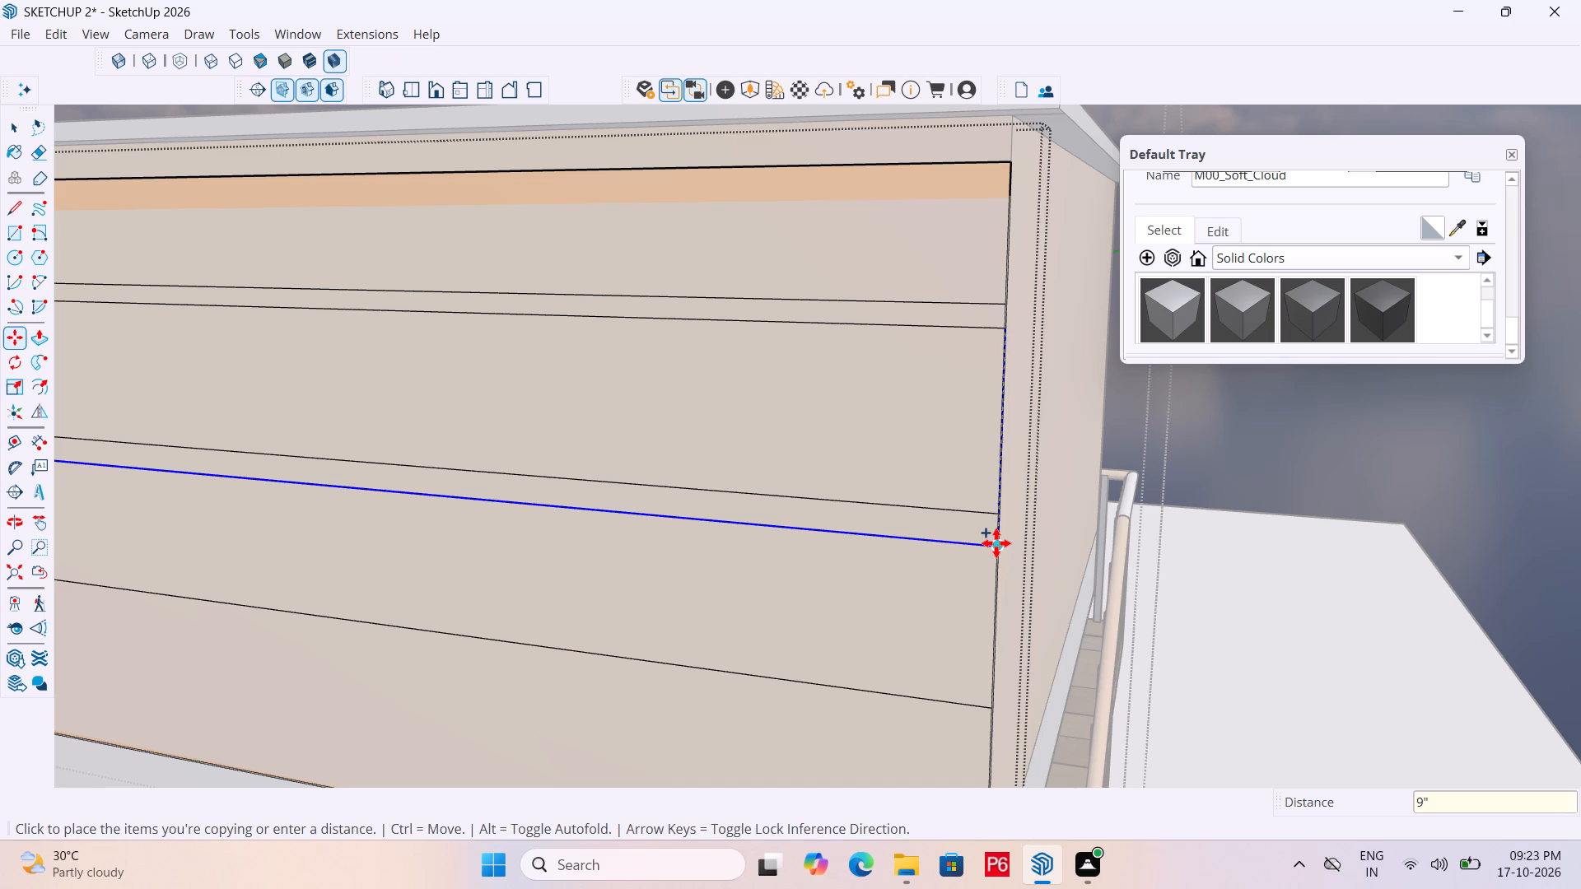
pyautogui.press('Return')
pyautogui.click(996, 545)
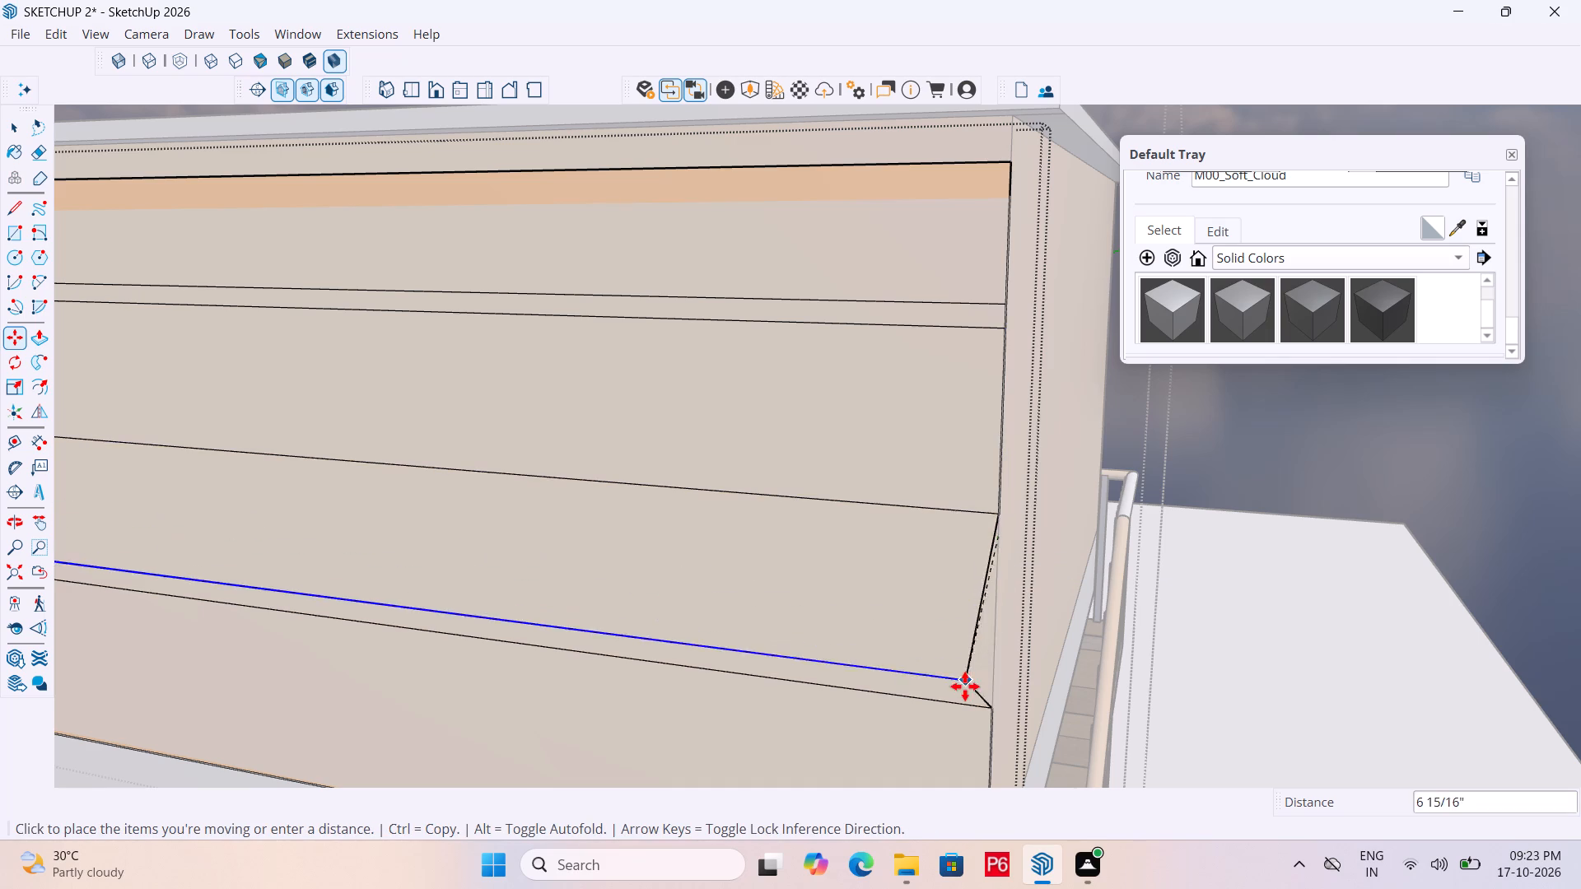
pyautogui.scroll(-5, 934, 597)
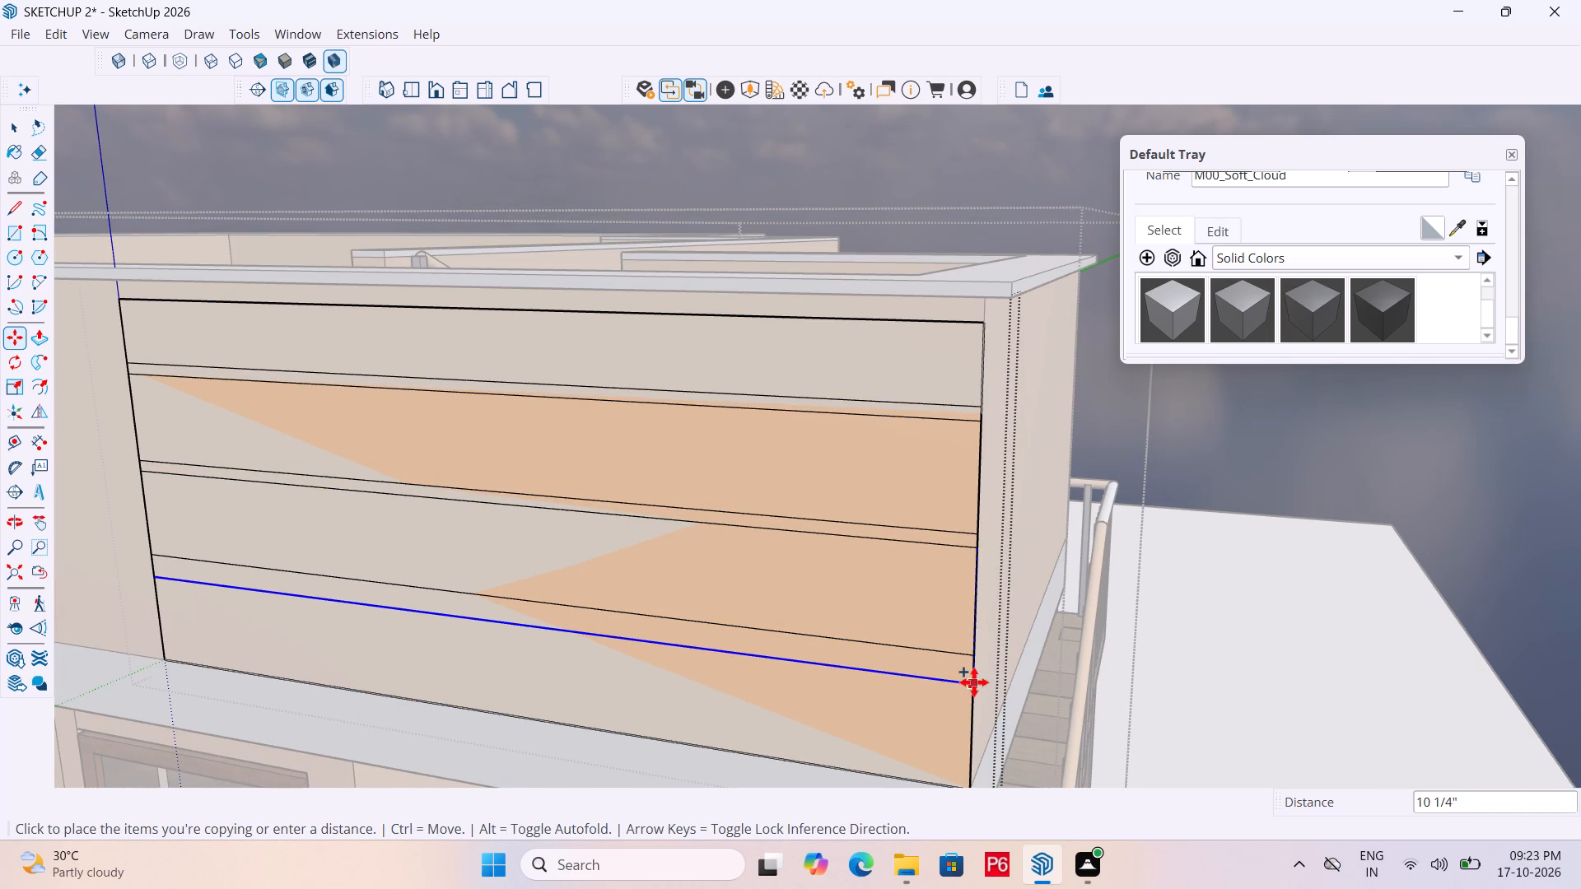
pyautogui.scroll(5, 975, 680)
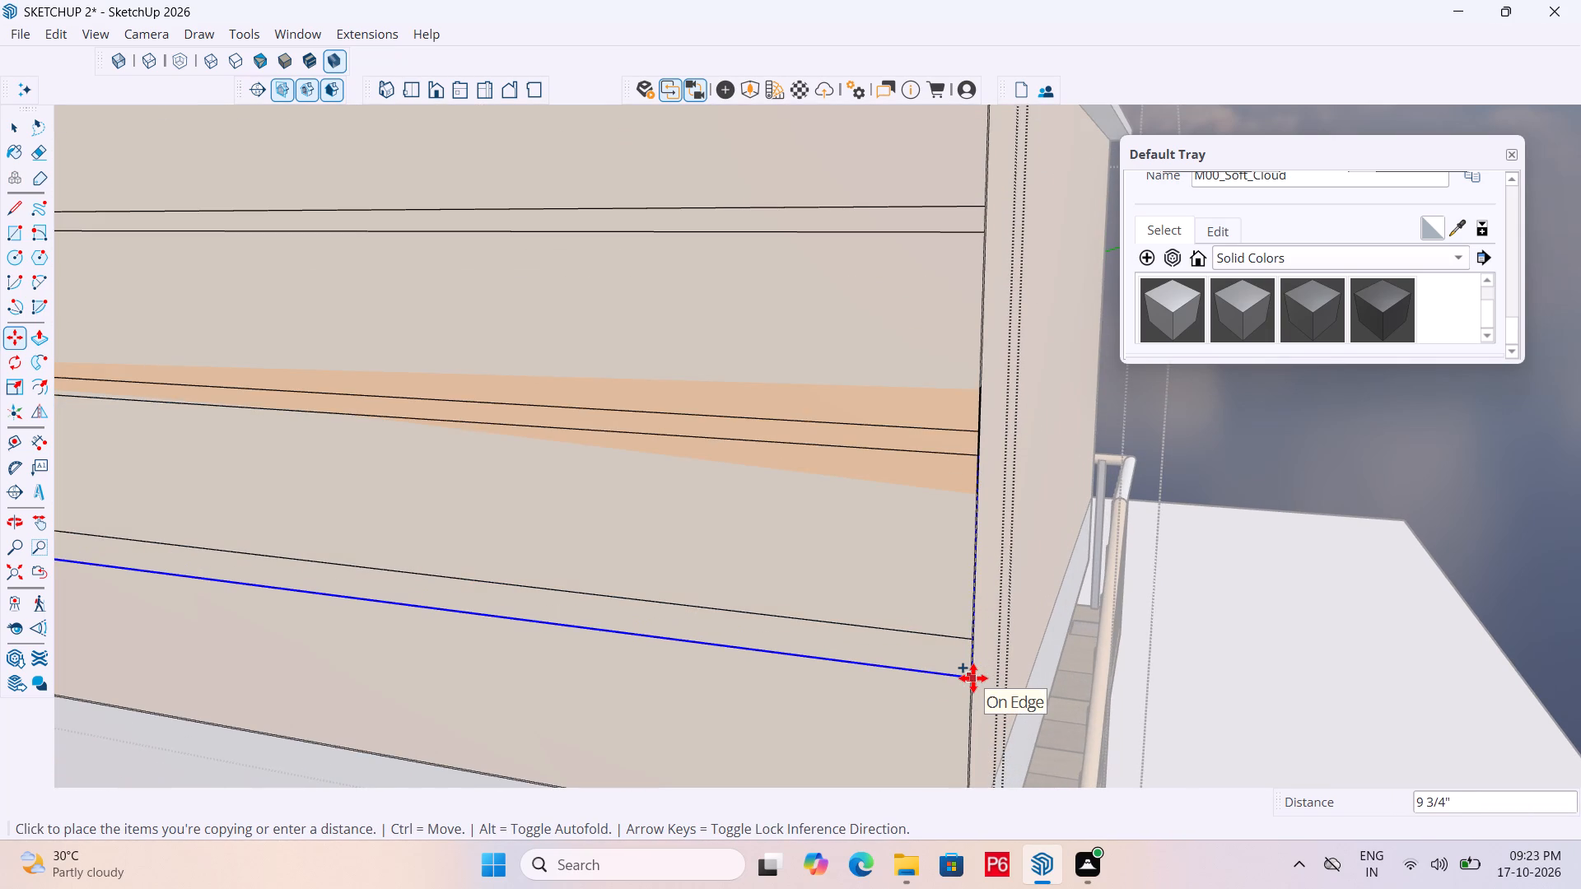
pyautogui.write('9"')
pyautogui.press('Return')
# Save the model.
pyautogui.hotkey('ctrl', 's')
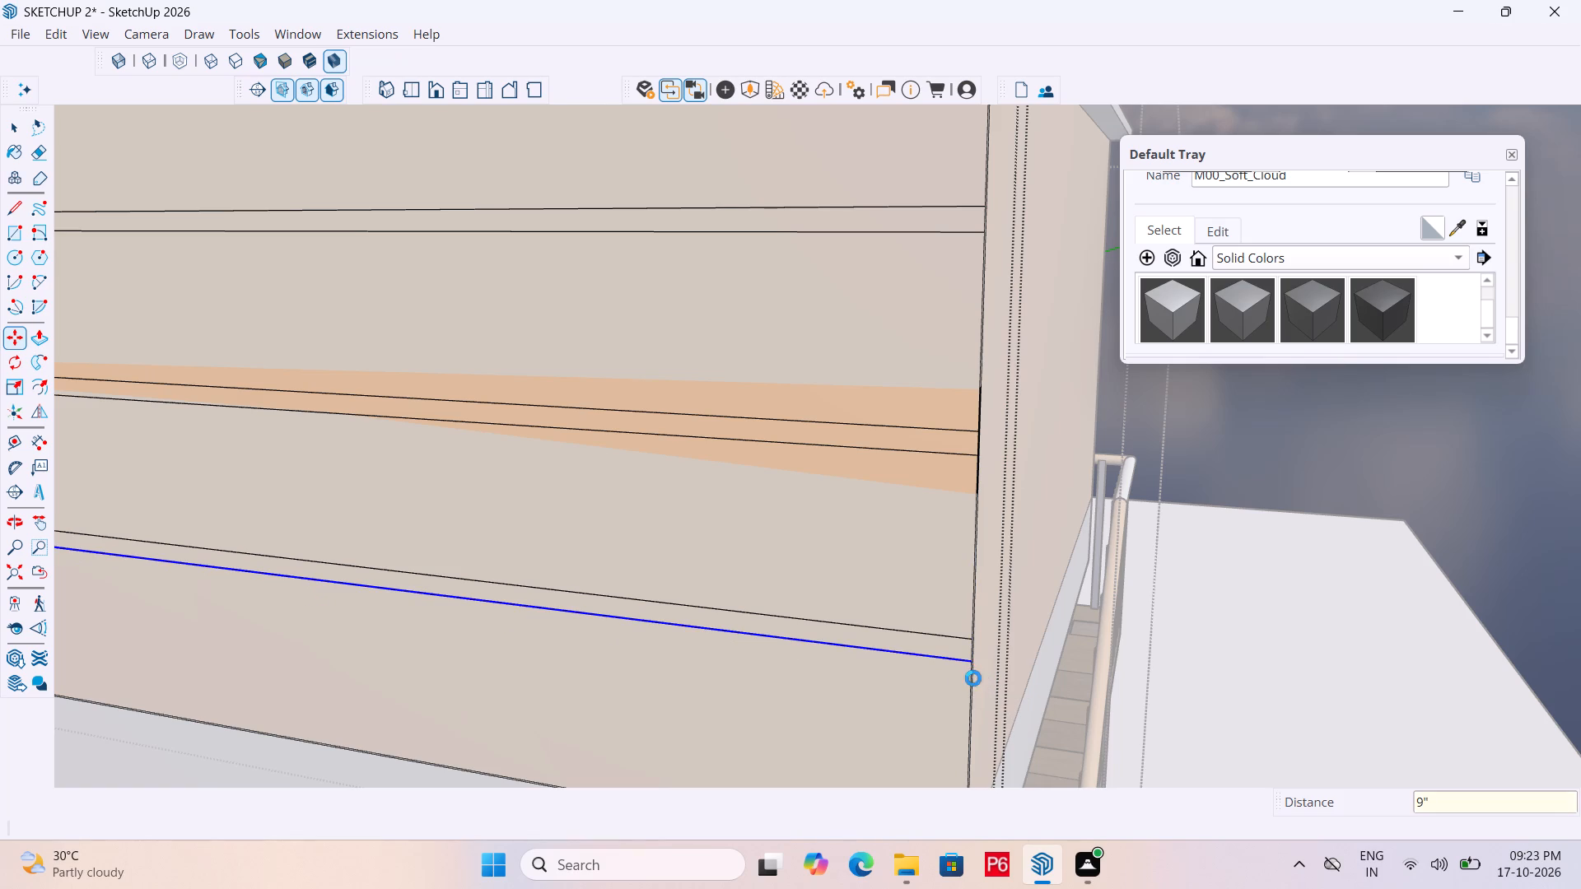
pyautogui.hotkey('ctrl', 's')
pyautogui.hotkey('ctrl', 's')
pyautogui.hotkey('ctrl', 's')
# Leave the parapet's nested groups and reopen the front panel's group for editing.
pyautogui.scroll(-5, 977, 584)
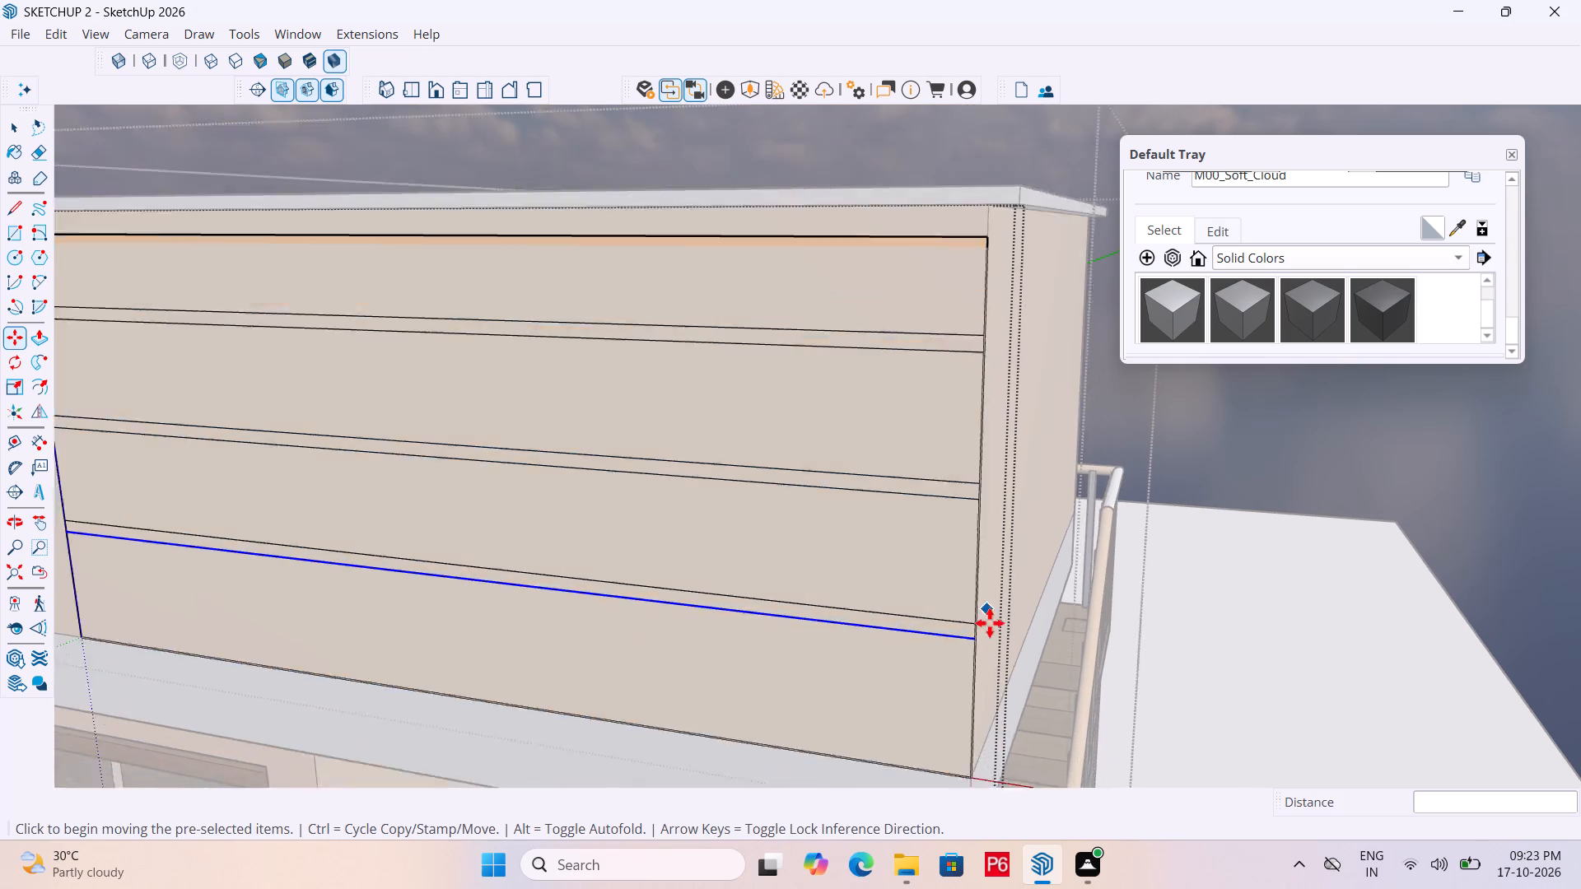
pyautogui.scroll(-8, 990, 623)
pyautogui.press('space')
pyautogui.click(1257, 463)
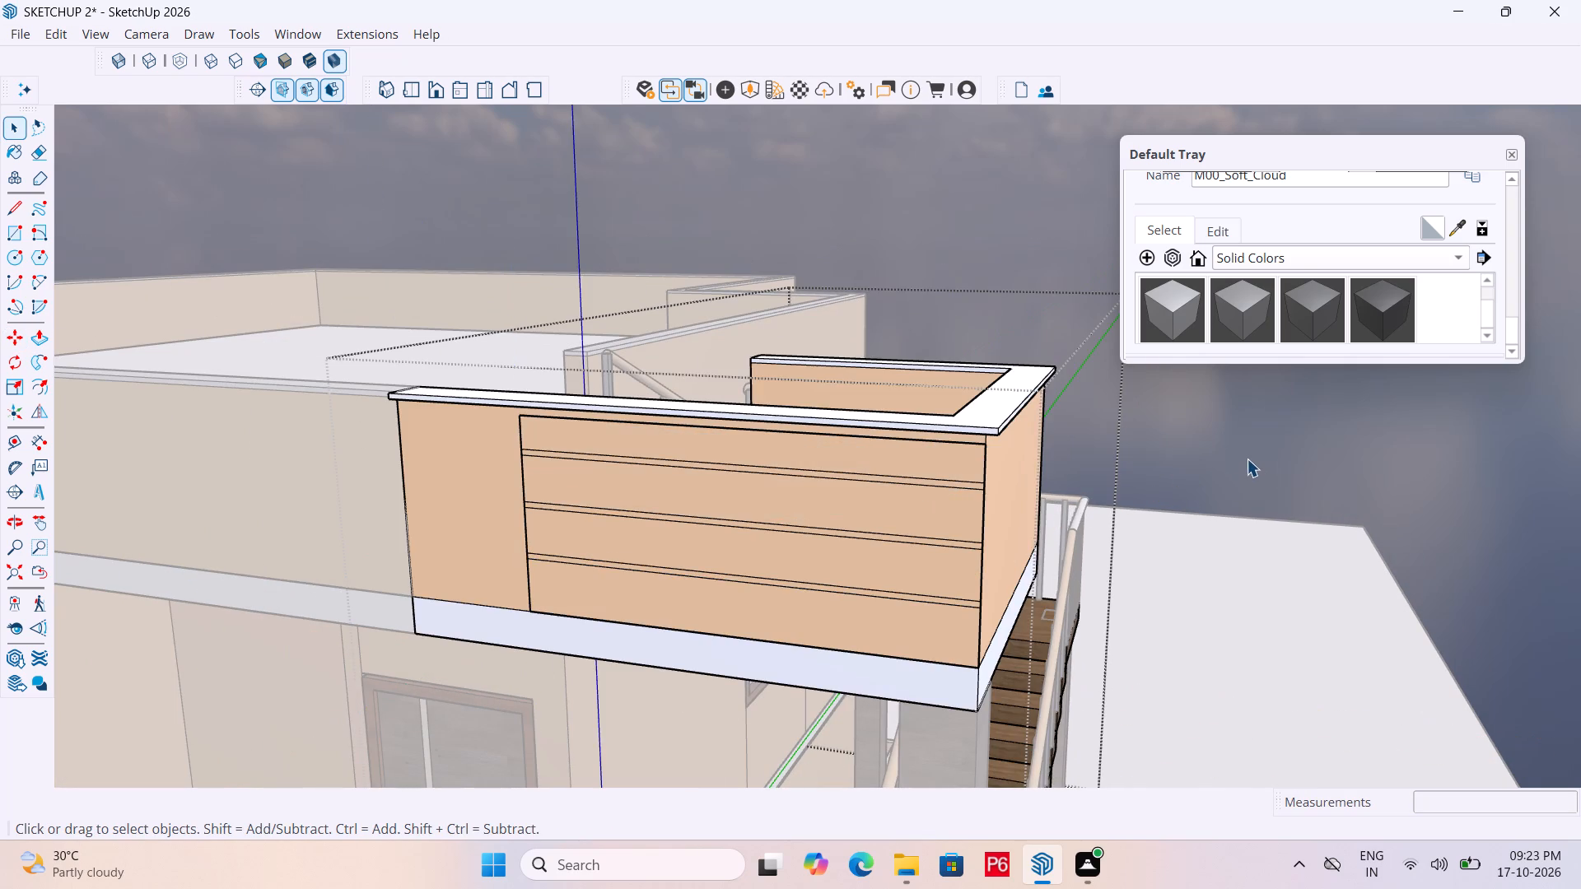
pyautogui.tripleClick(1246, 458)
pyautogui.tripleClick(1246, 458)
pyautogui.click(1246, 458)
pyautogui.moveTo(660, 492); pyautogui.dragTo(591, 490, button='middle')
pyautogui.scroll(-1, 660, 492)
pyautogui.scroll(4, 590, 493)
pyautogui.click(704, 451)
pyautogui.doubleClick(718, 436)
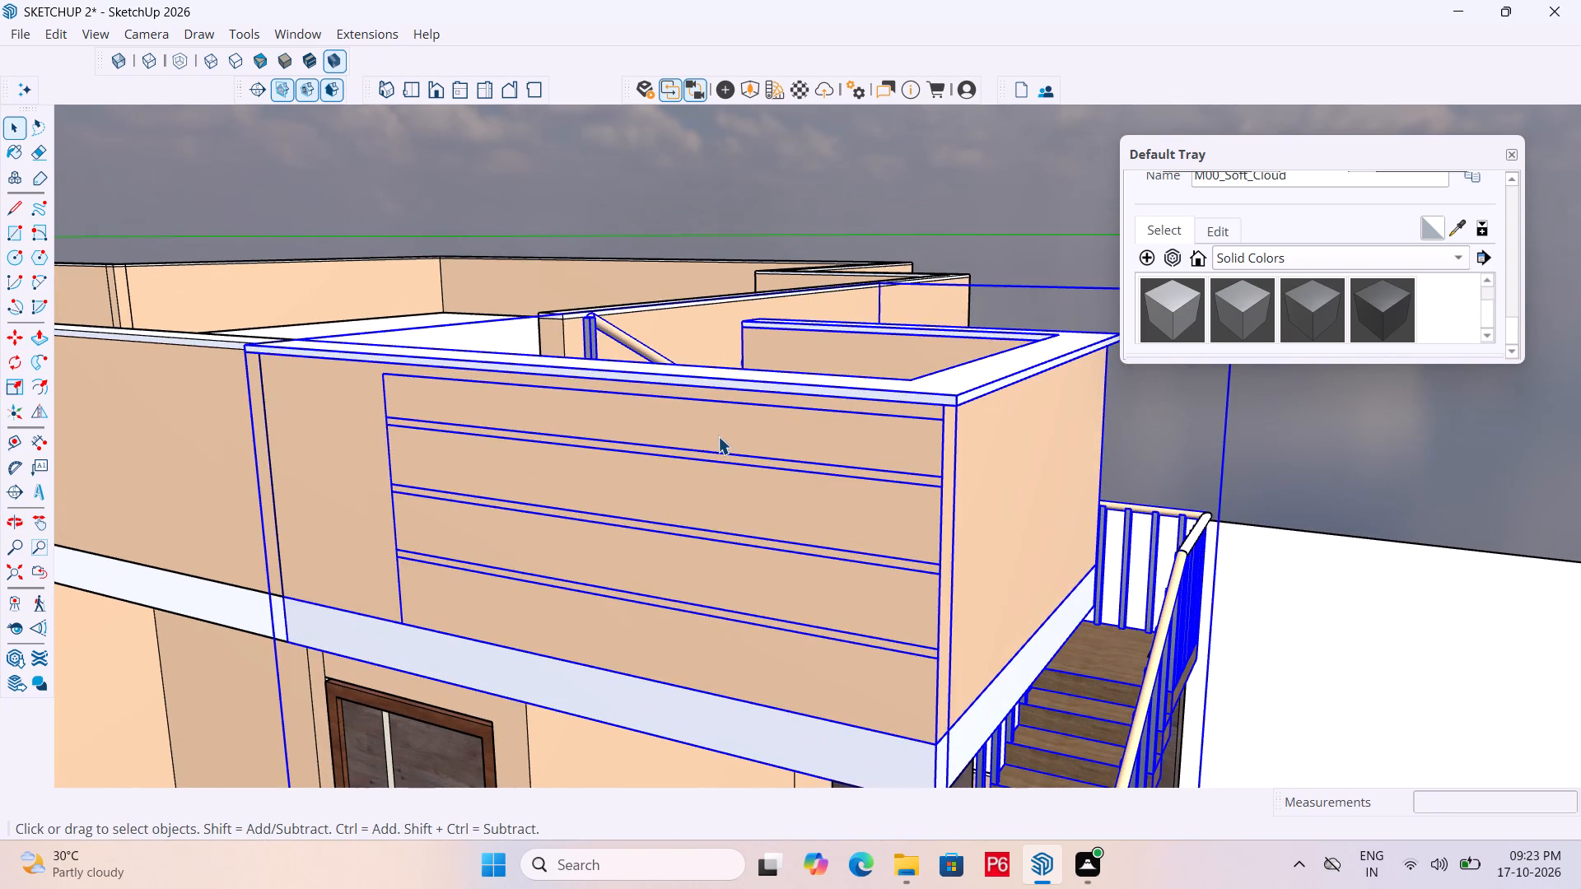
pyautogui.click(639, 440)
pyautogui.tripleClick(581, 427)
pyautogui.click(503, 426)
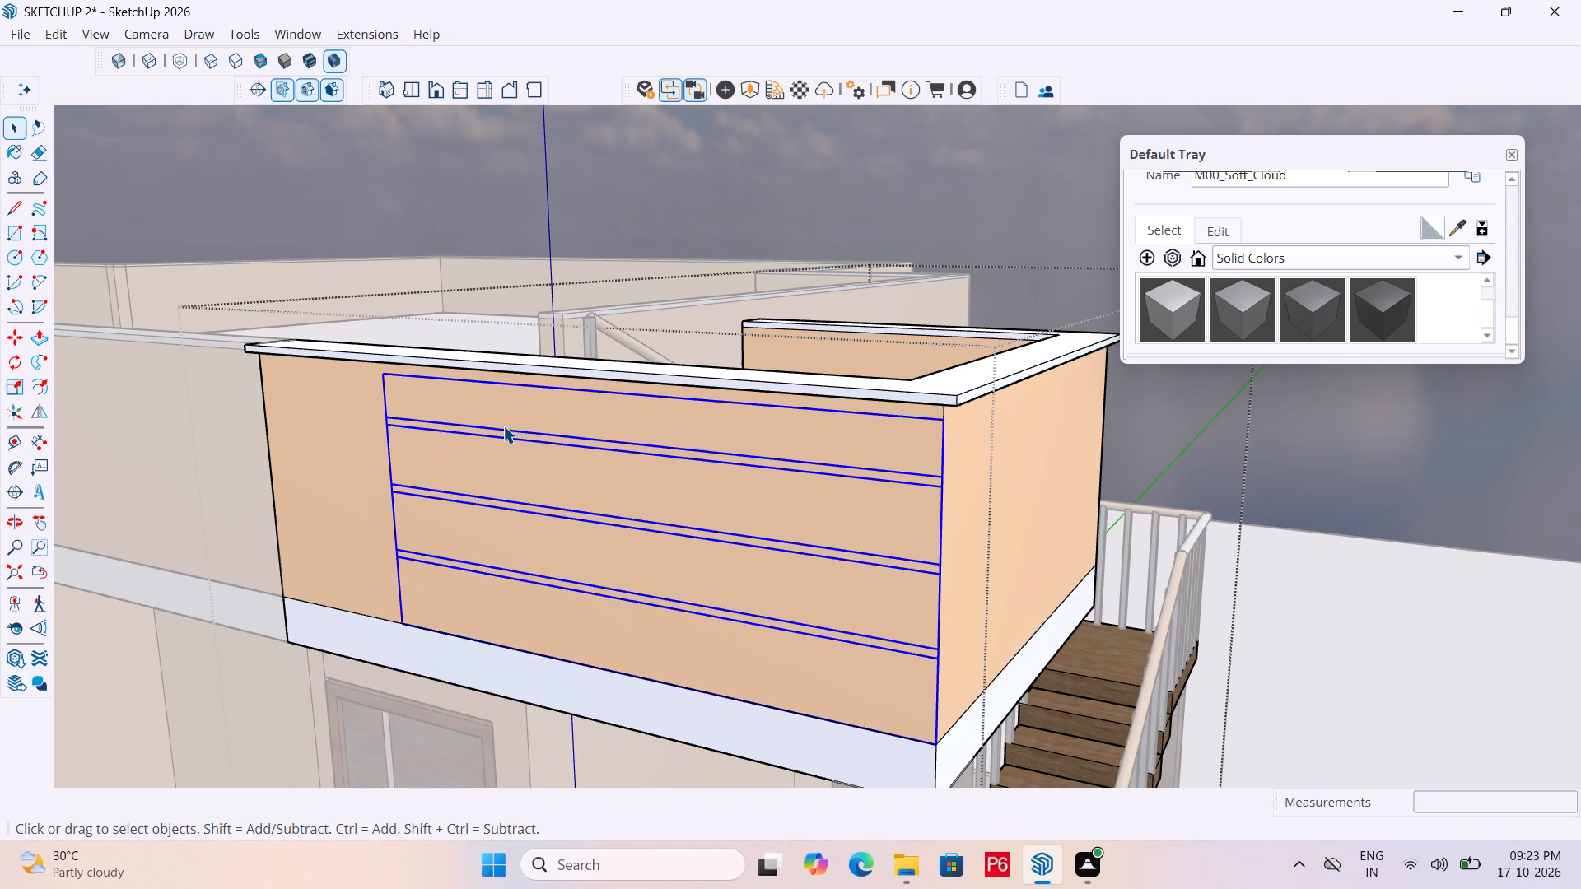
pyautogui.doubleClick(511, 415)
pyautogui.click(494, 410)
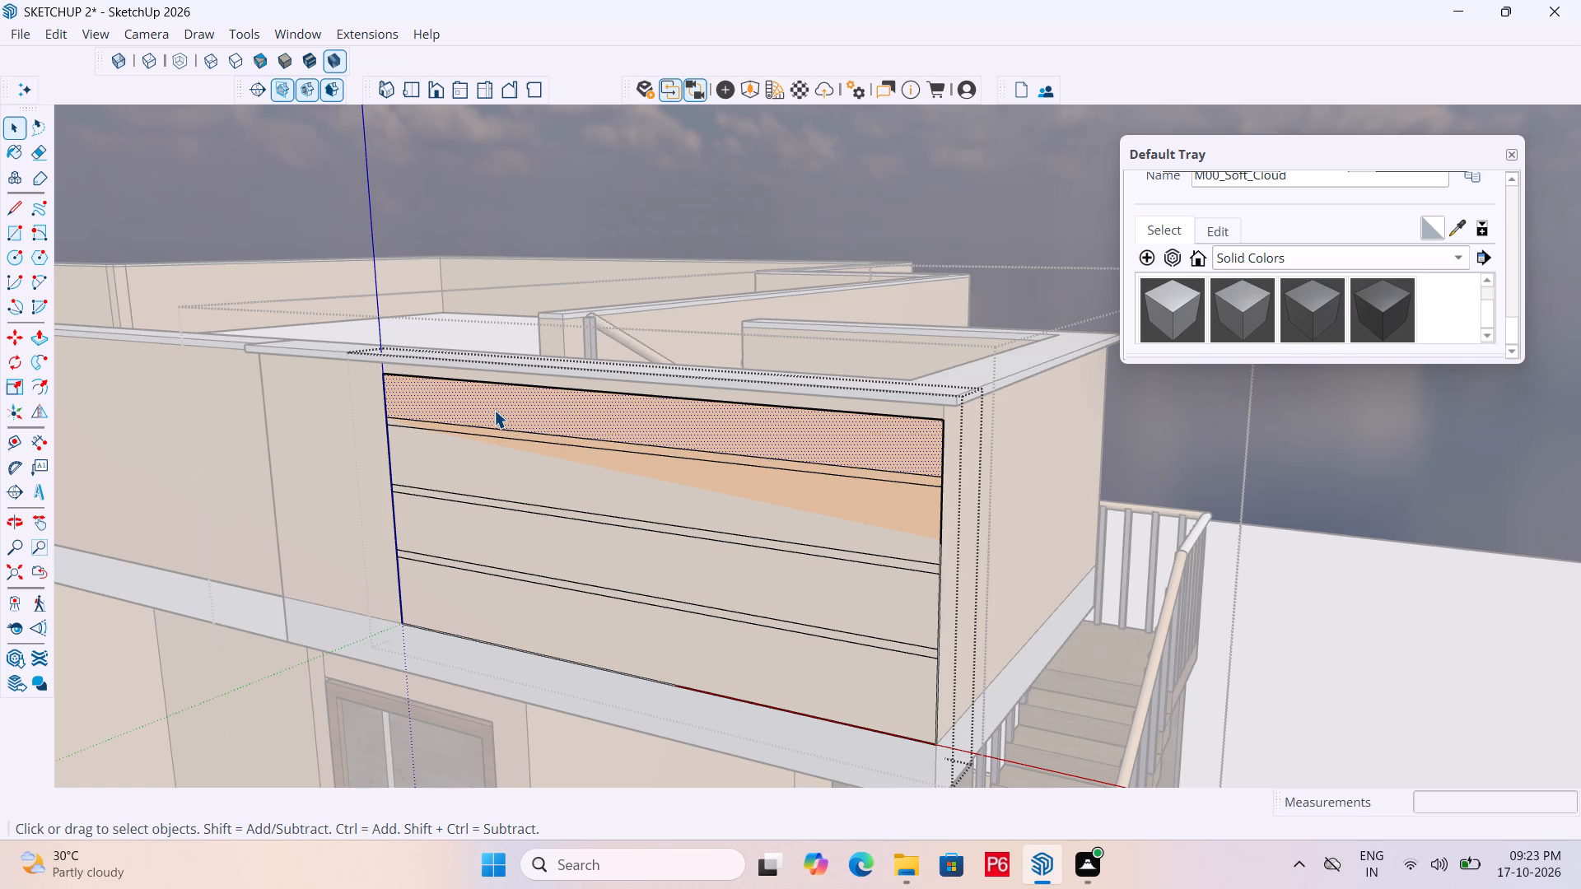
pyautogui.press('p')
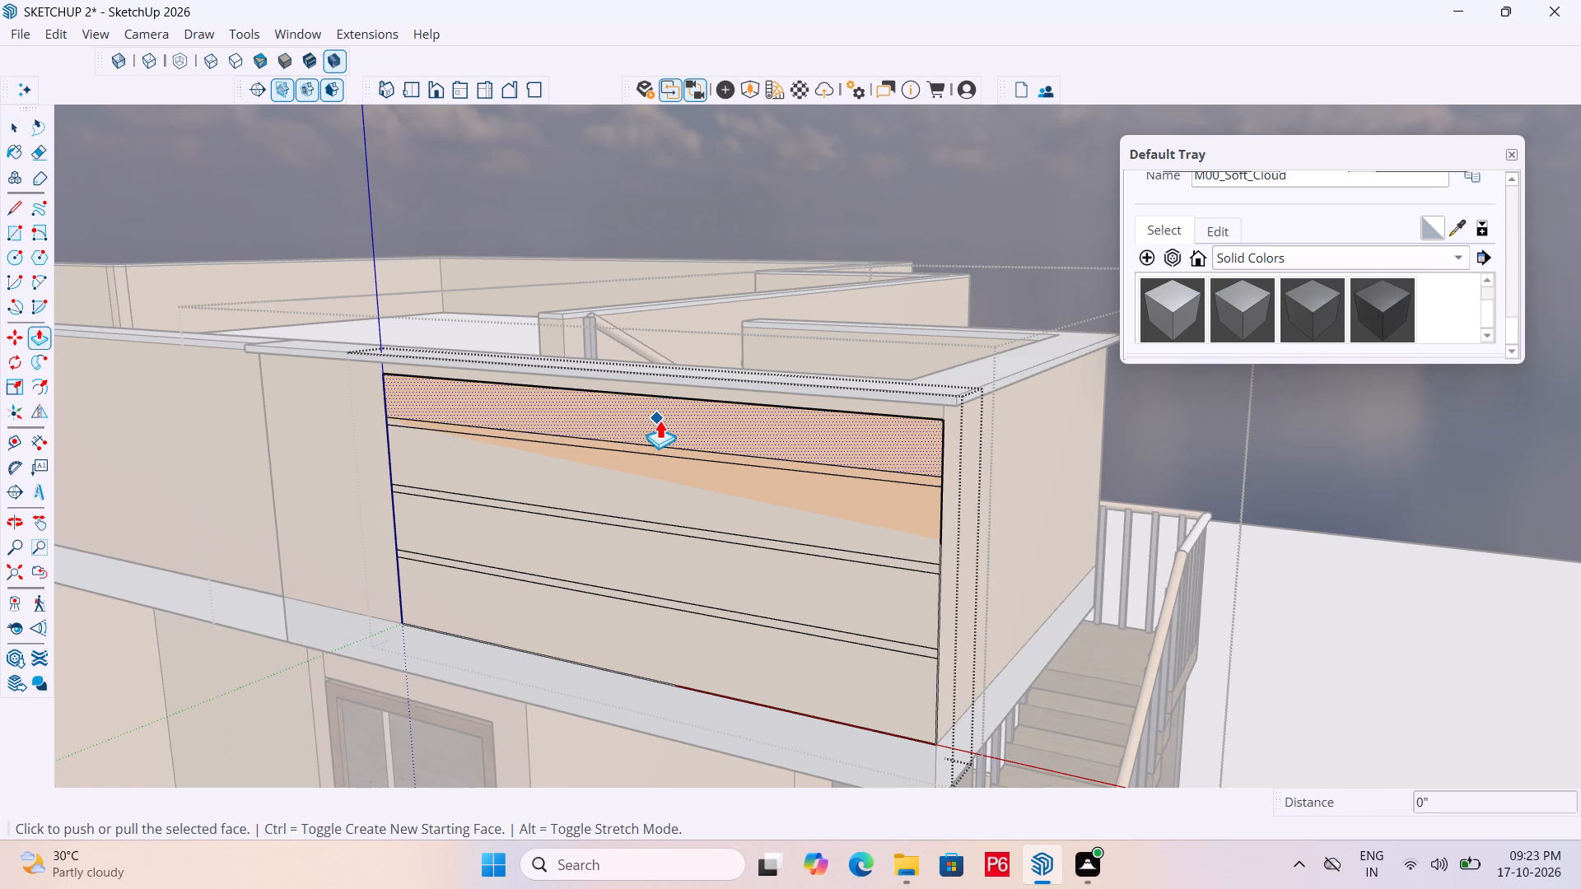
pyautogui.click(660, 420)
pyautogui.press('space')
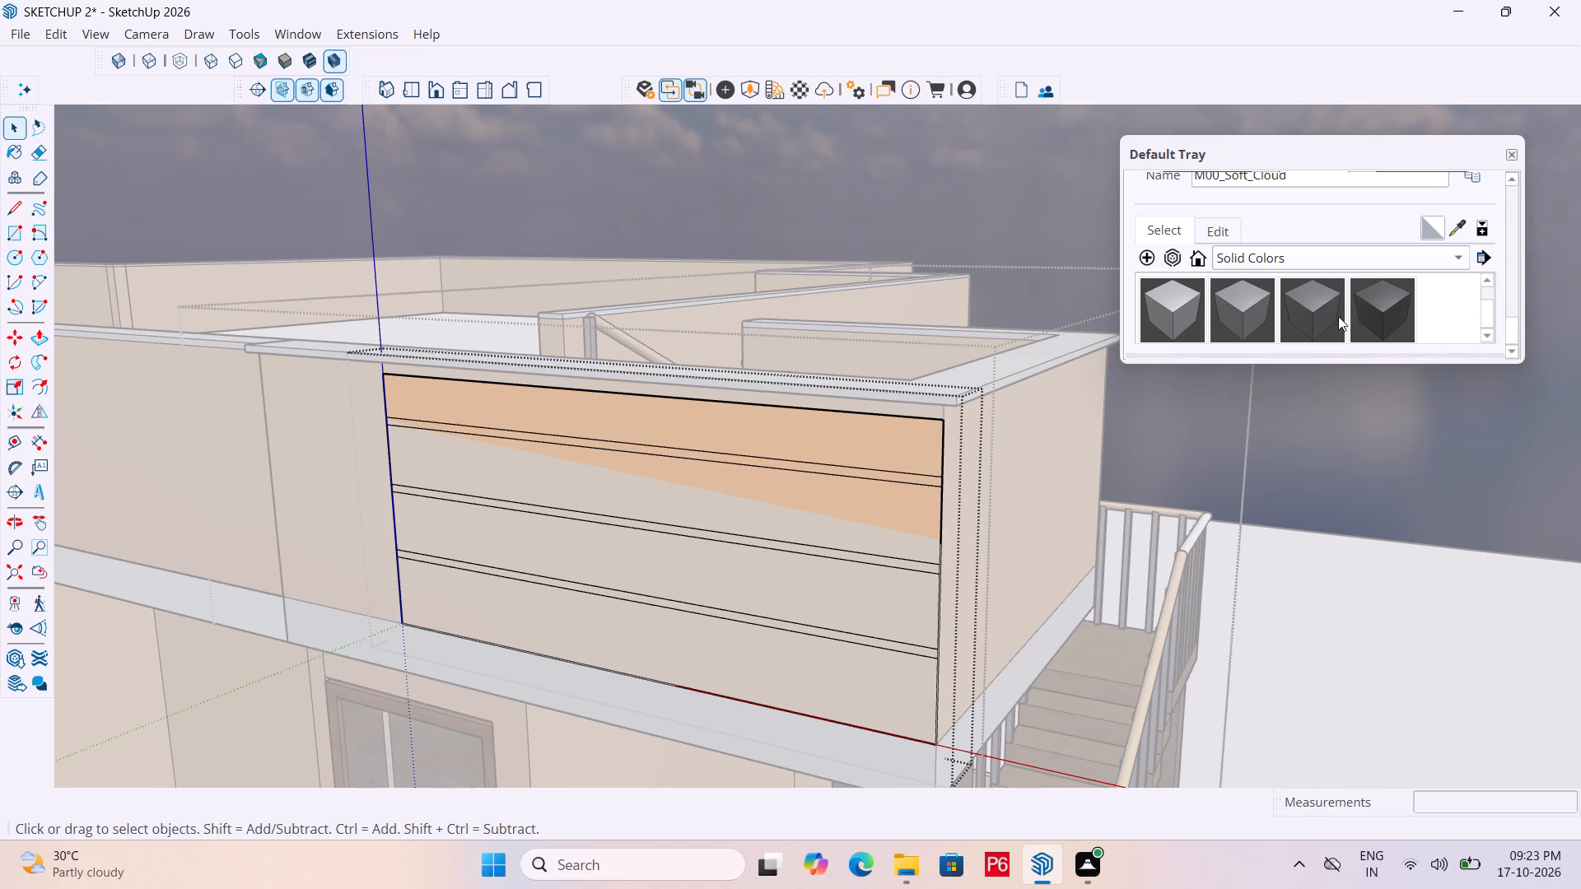
# Paint the front panel's four wide boards with Wood_Veneer_15_1K from the Wood materials collection.
pyautogui.scroll(-4, 1337, 315)
pyautogui.click(1391, 261)
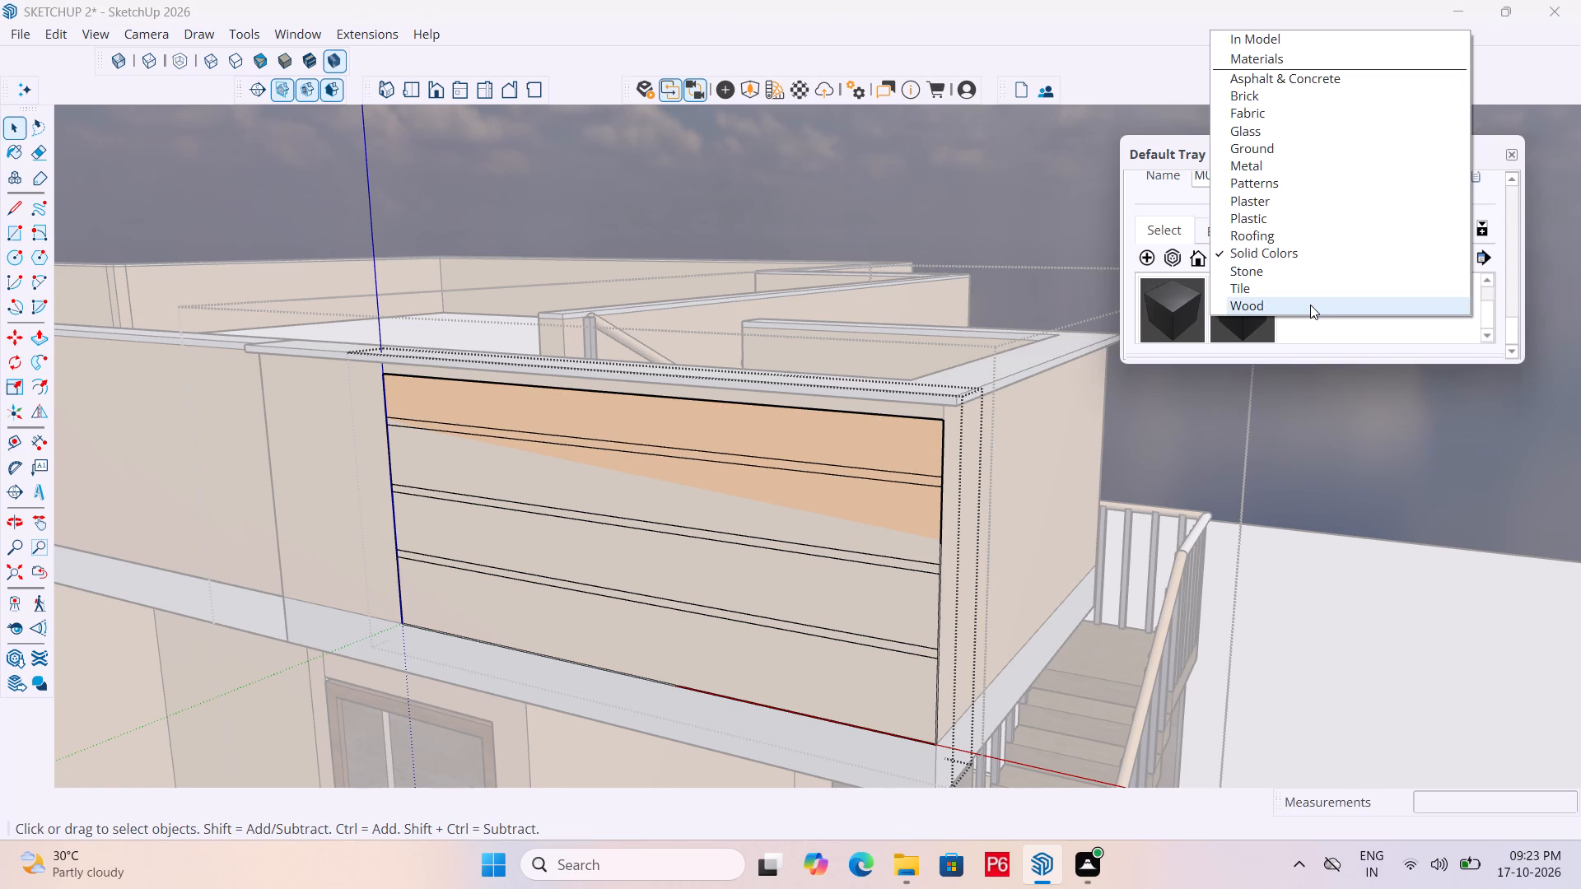
pyautogui.click(1310, 305)
pyautogui.scroll(-3, 1346, 312)
pyautogui.click(1257, 314)
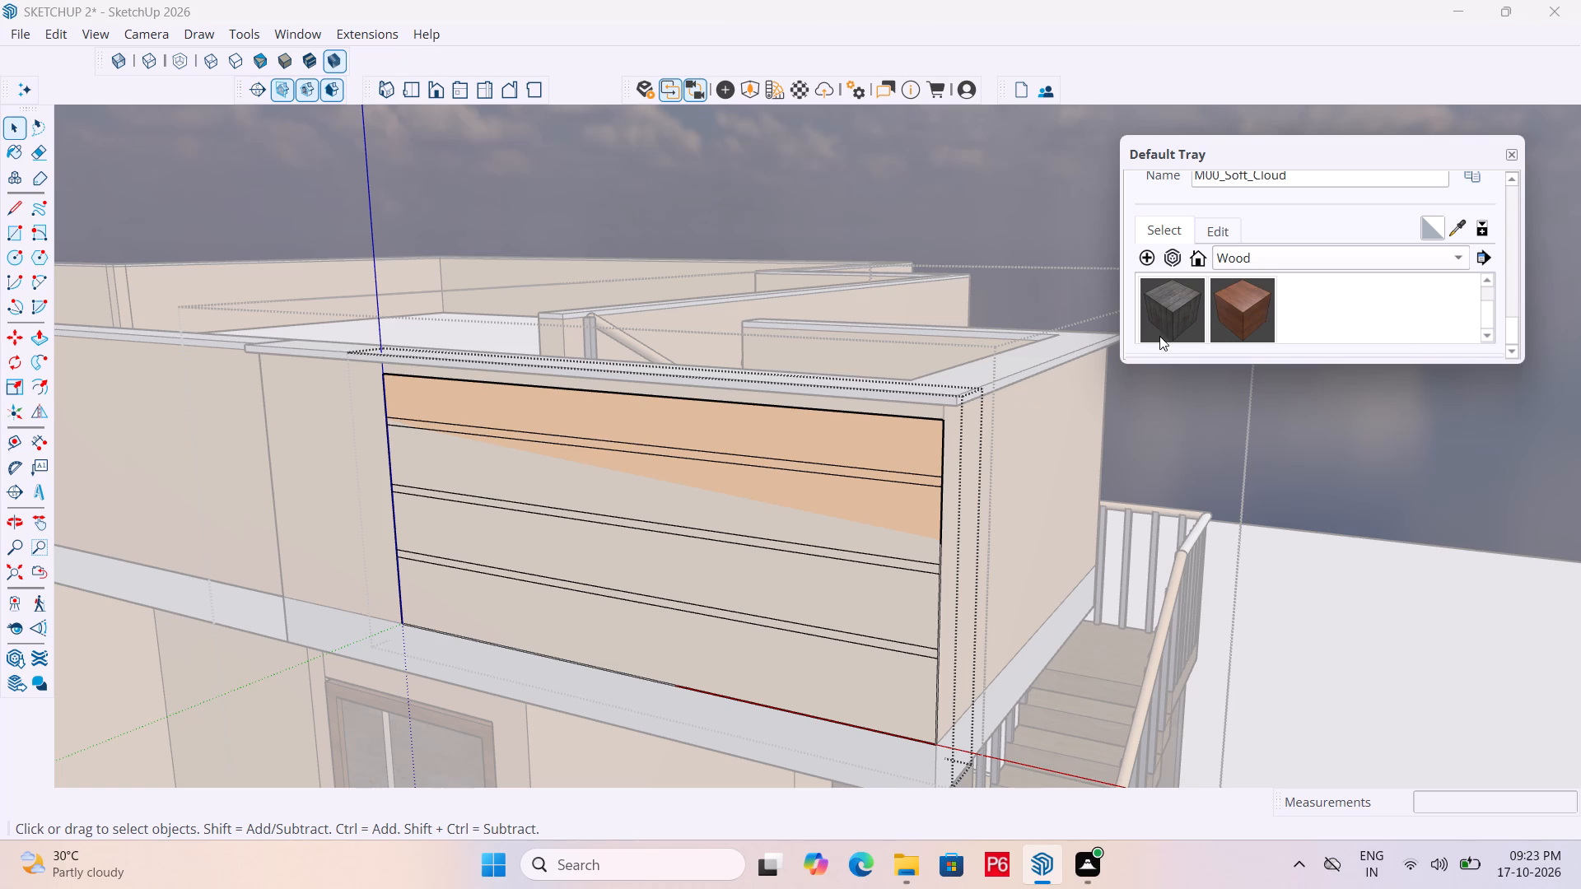
pyautogui.click(917, 447)
pyautogui.click(906, 533)
pyautogui.click(873, 610)
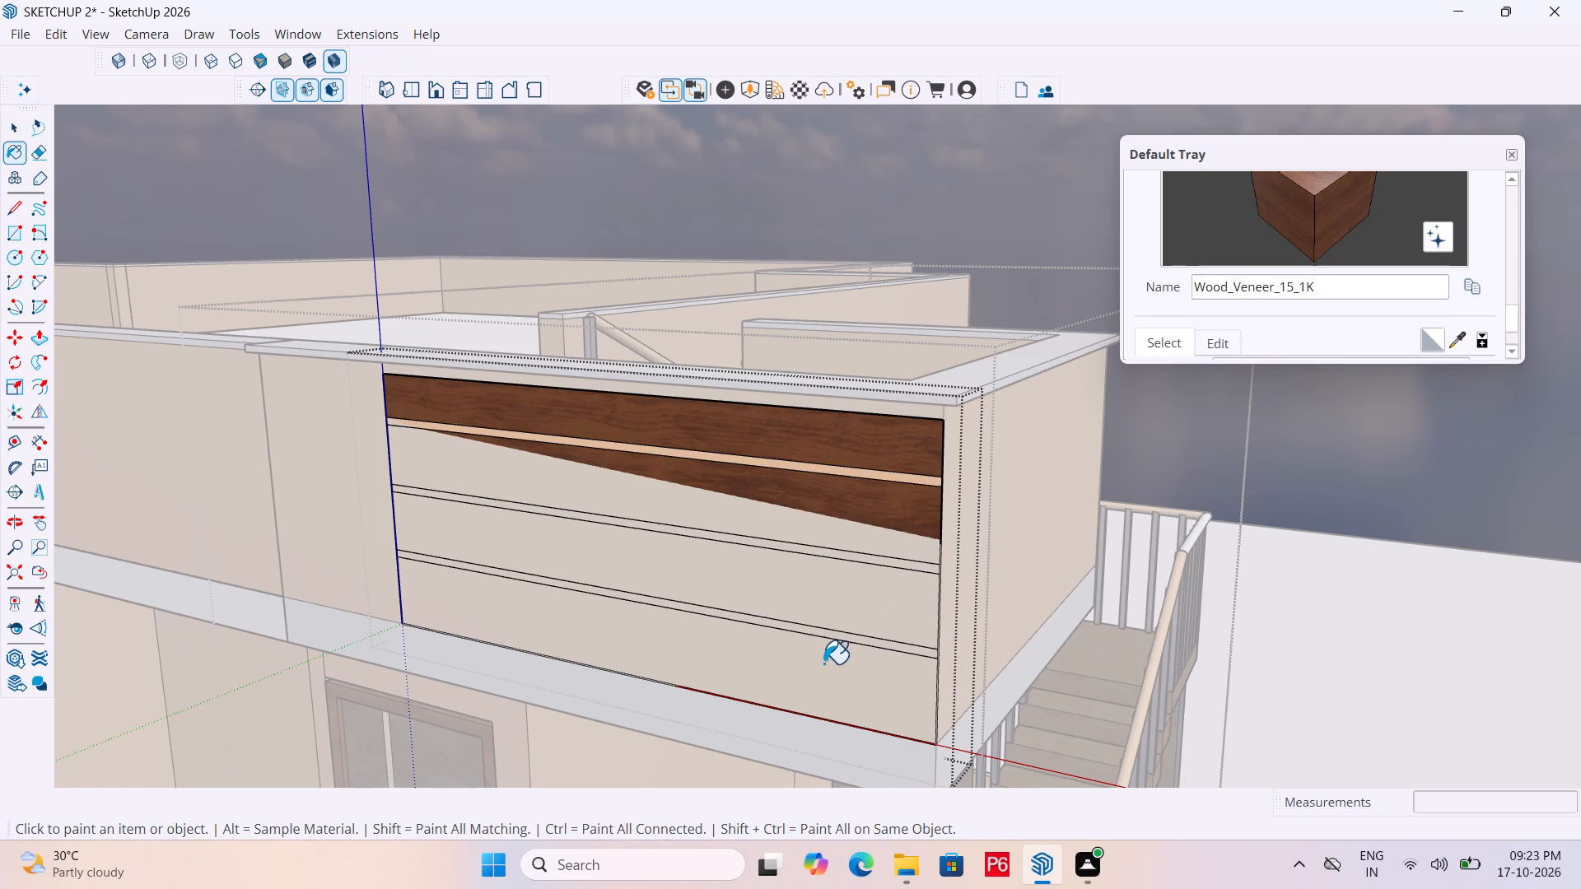
pyautogui.click(828, 673)
pyautogui.press('space')
# Push/Pull the uppermost wooden board outward by about 1/2".
pyautogui.scroll(5, 907, 510)
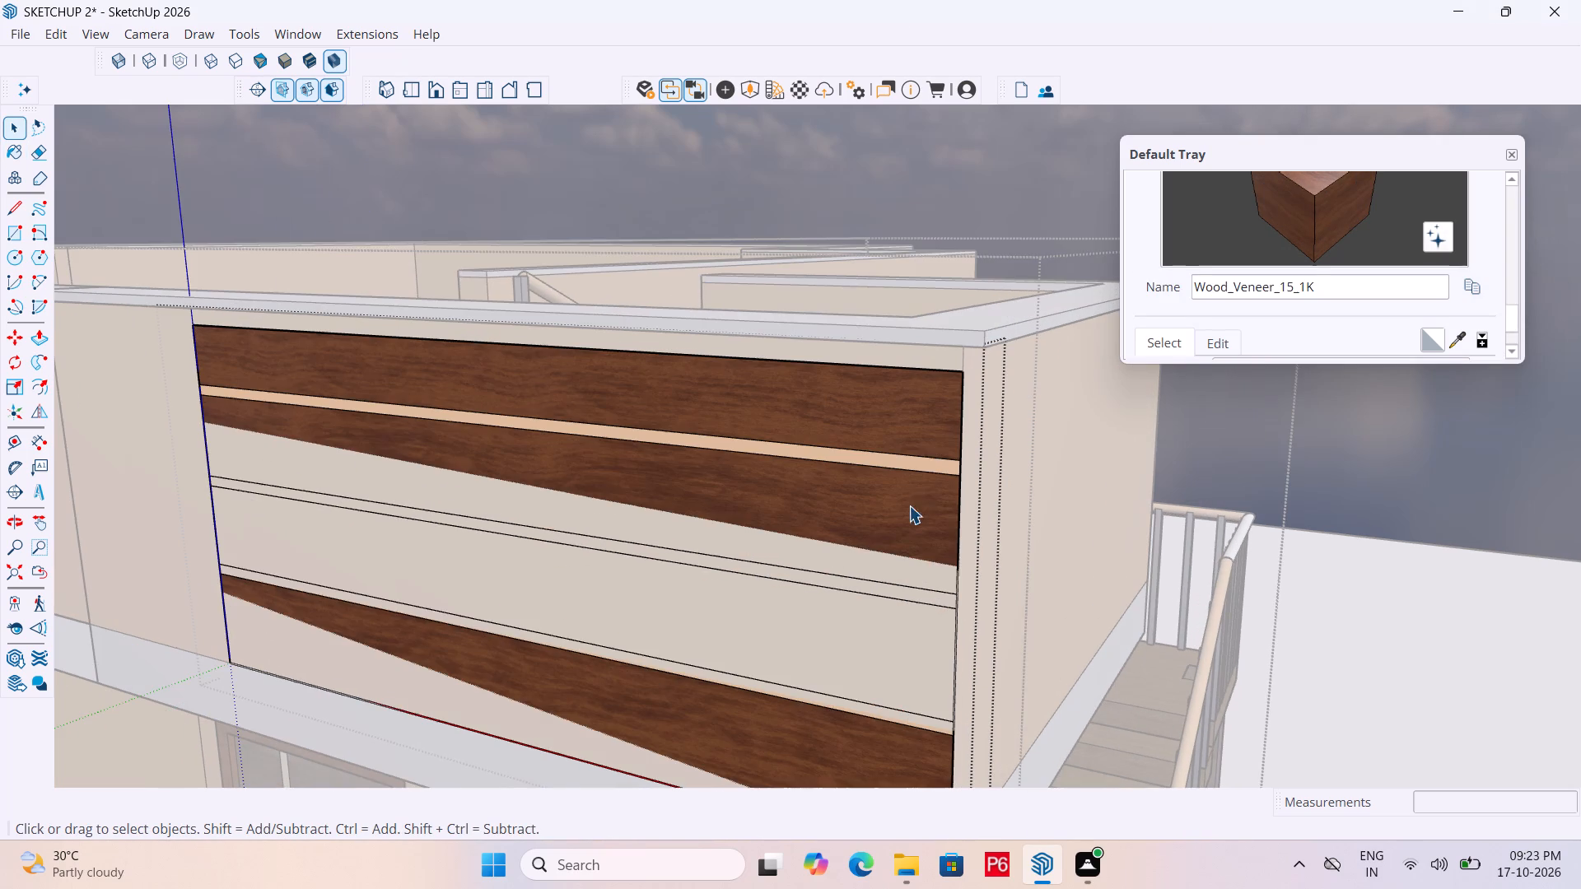
pyautogui.click(940, 429)
pyautogui.press('p')
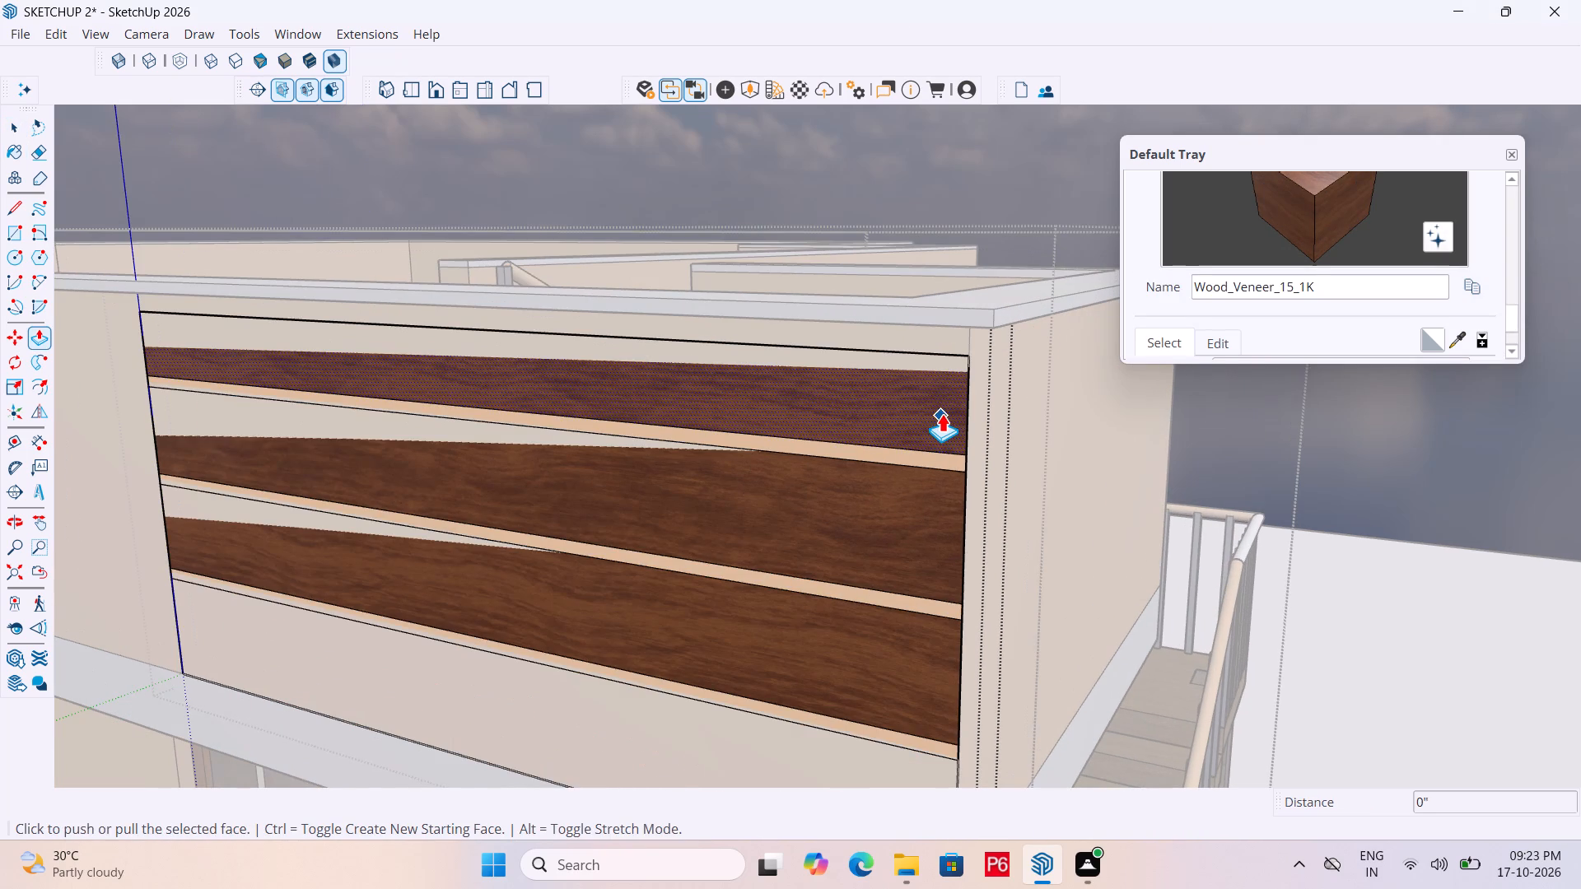
pyautogui.click(942, 413)
pyautogui.moveTo(942, 473); pyautogui.dragTo(613, 443, button='middle')
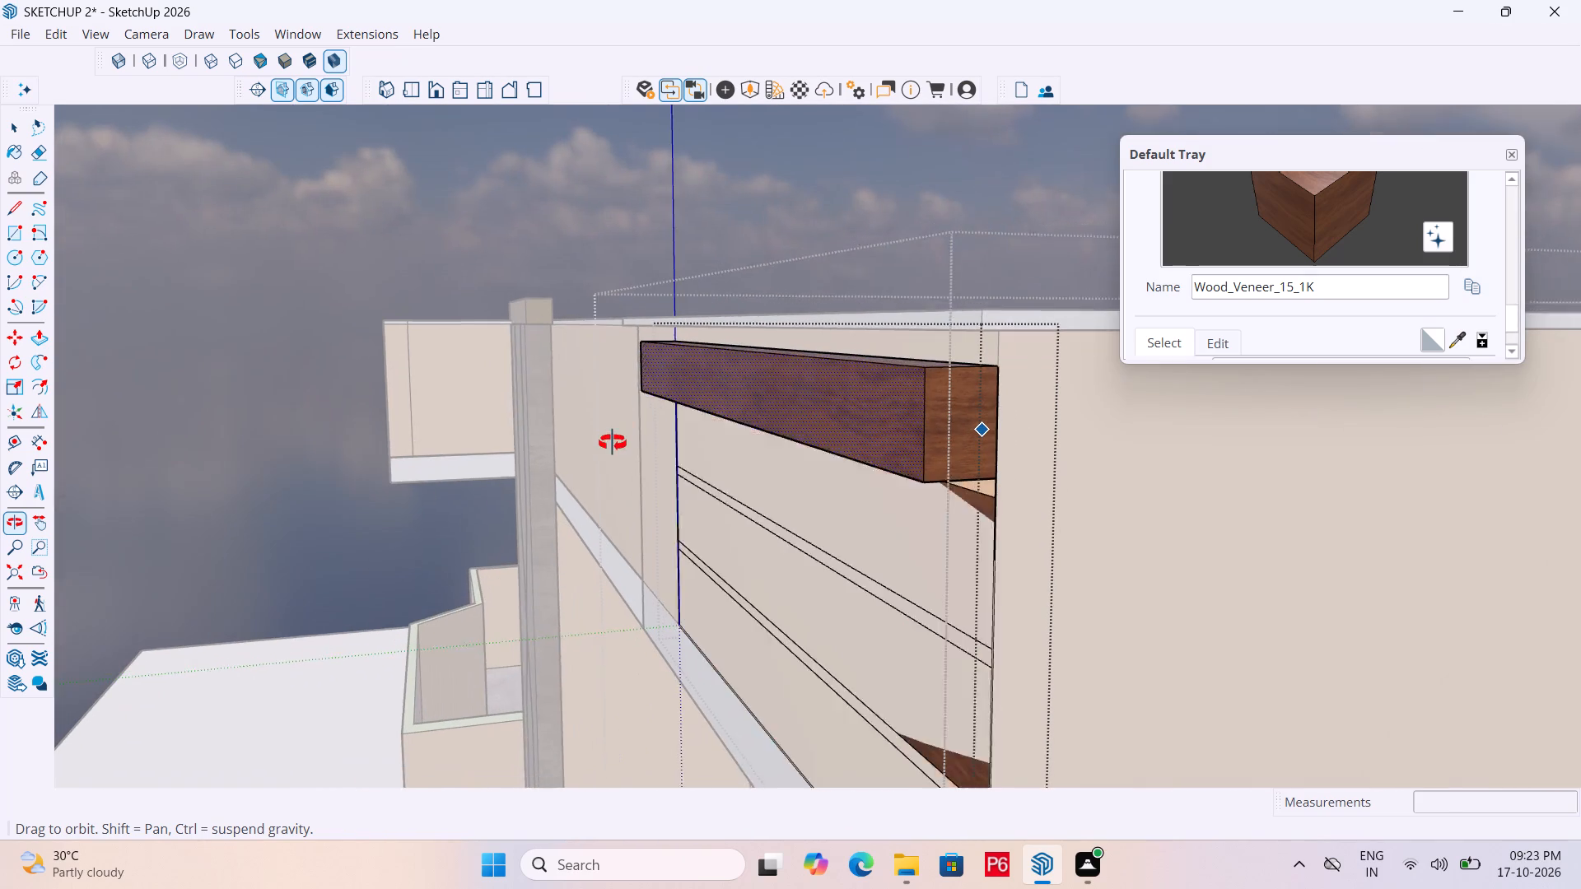
pyautogui.moveTo(613, 443); pyautogui.dragTo(612, 444, button='middle')
pyautogui.scroll(4, 962, 482)
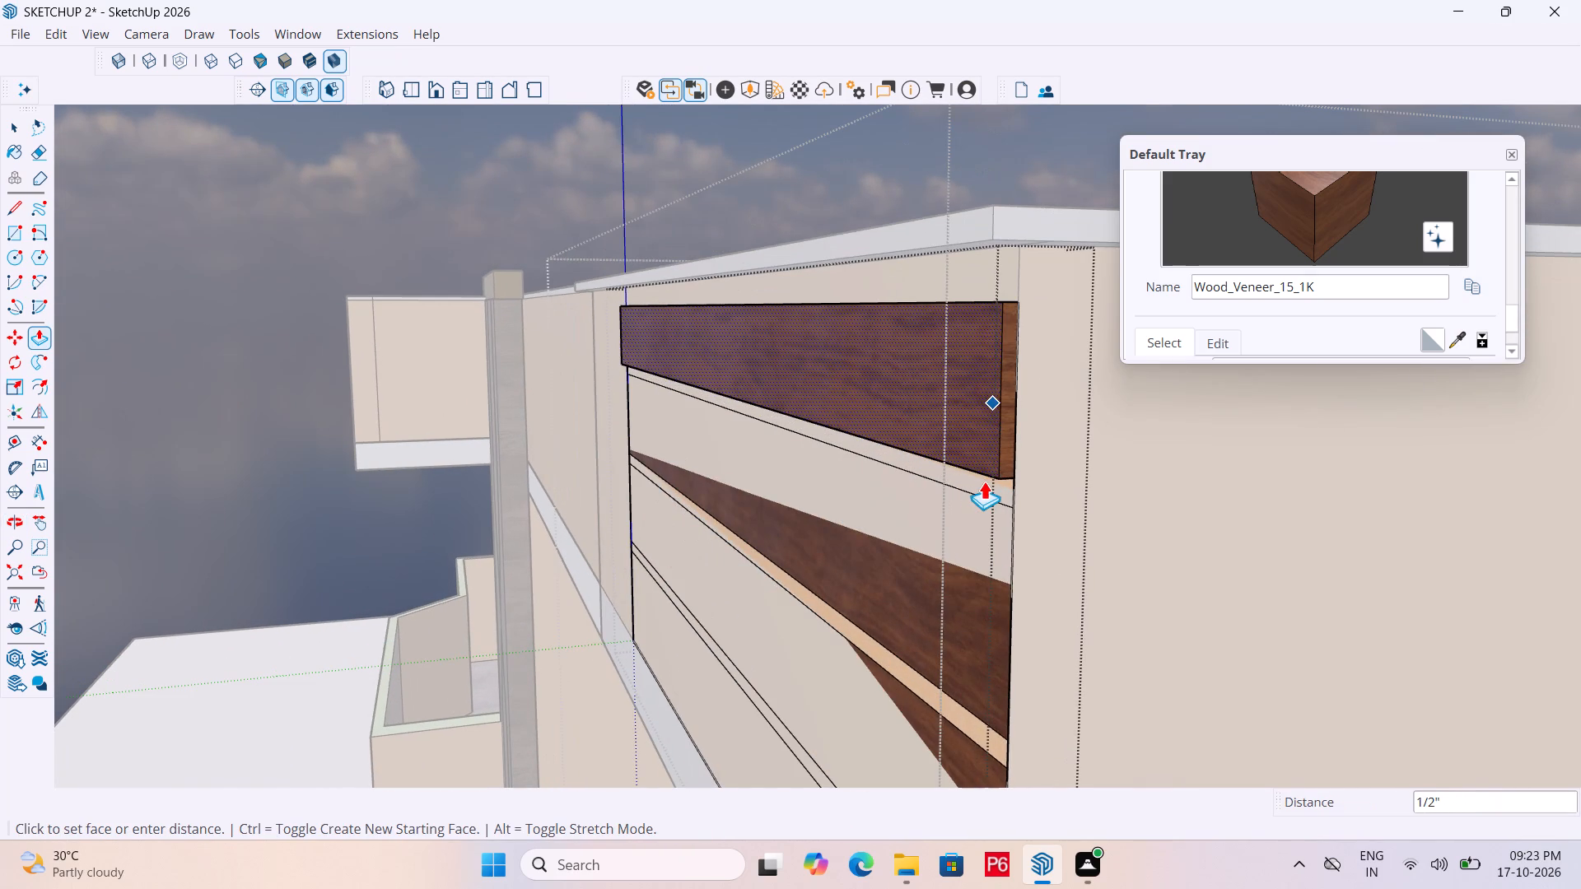
pyautogui.click(984, 481)
# Repeat the same outward Push/Pull on the three lower boards, undoing the extra pull on the uppermost board.
pyautogui.doubleClick(961, 618)
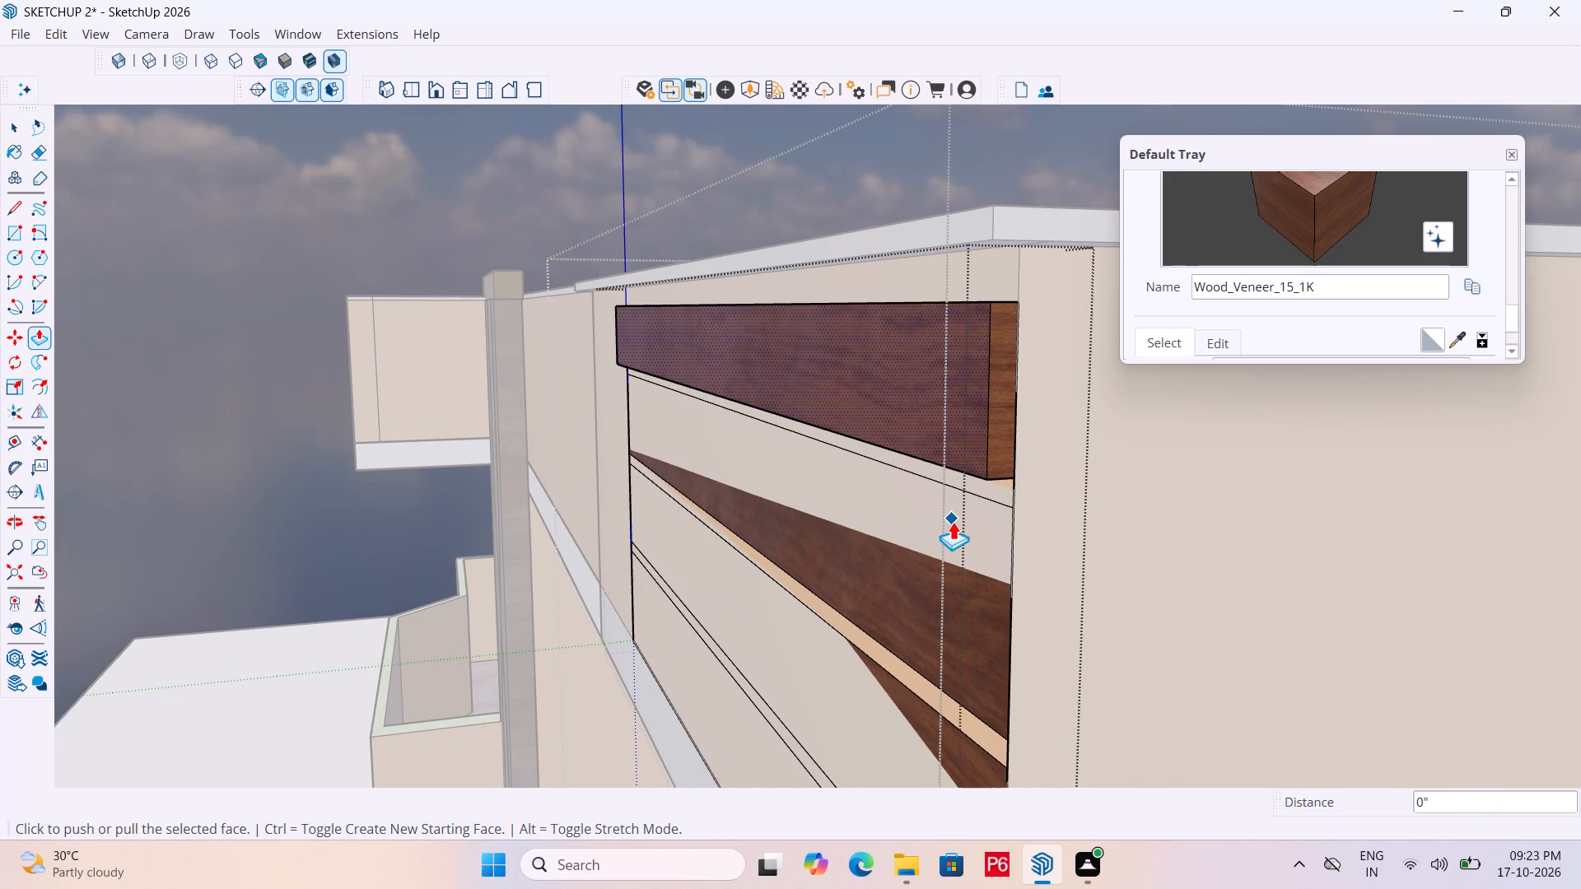
pyautogui.hotkey('ctrl', 'z')
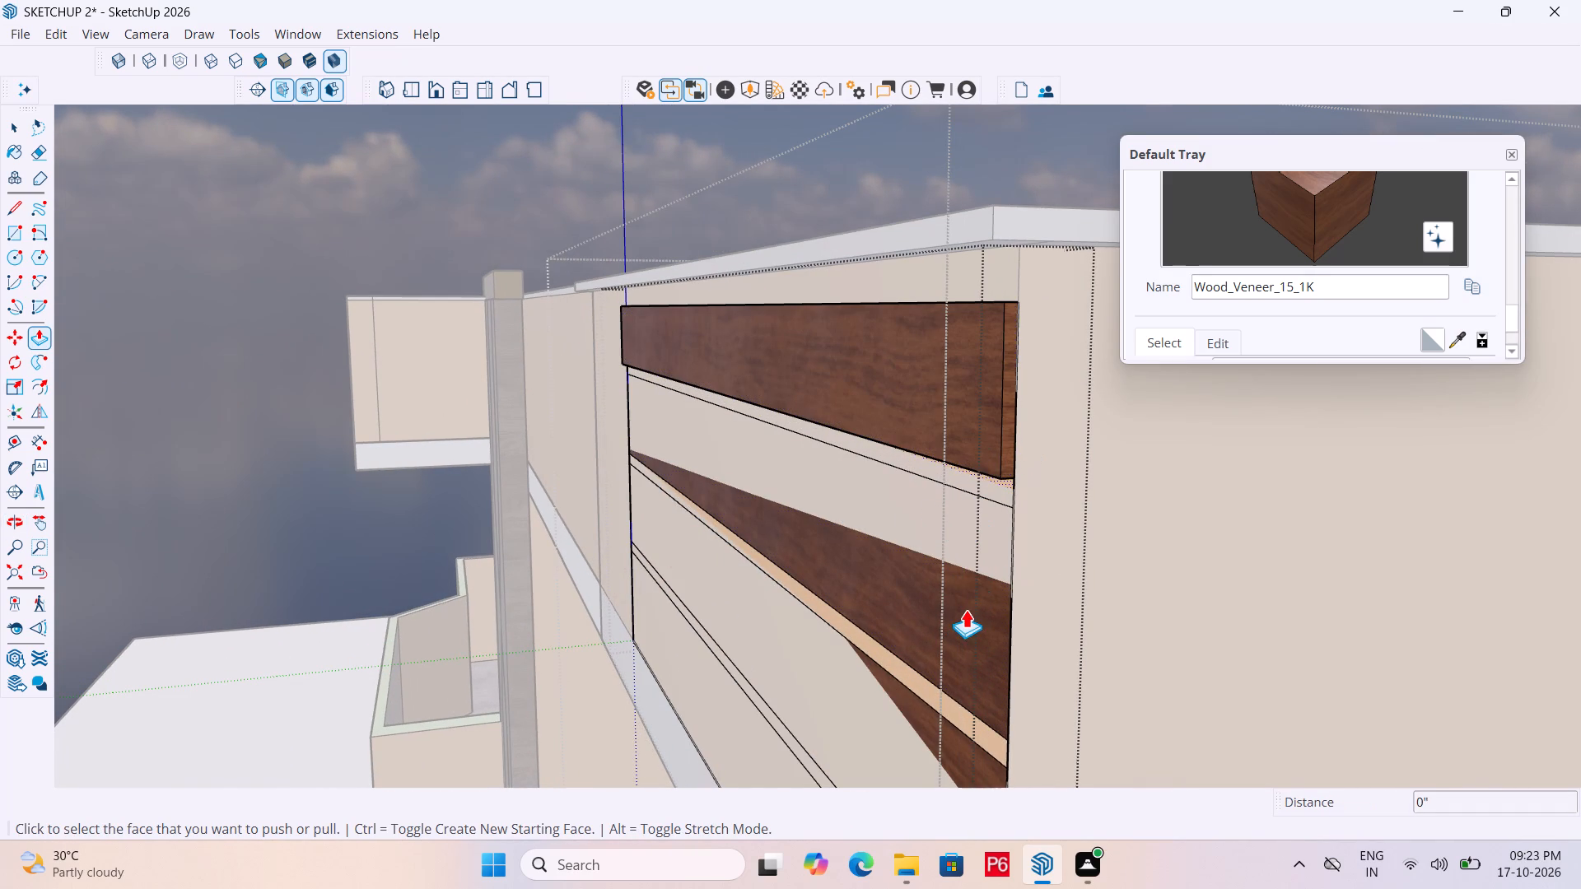
pyautogui.doubleClick(975, 634)
pyautogui.scroll(-7, 955, 474)
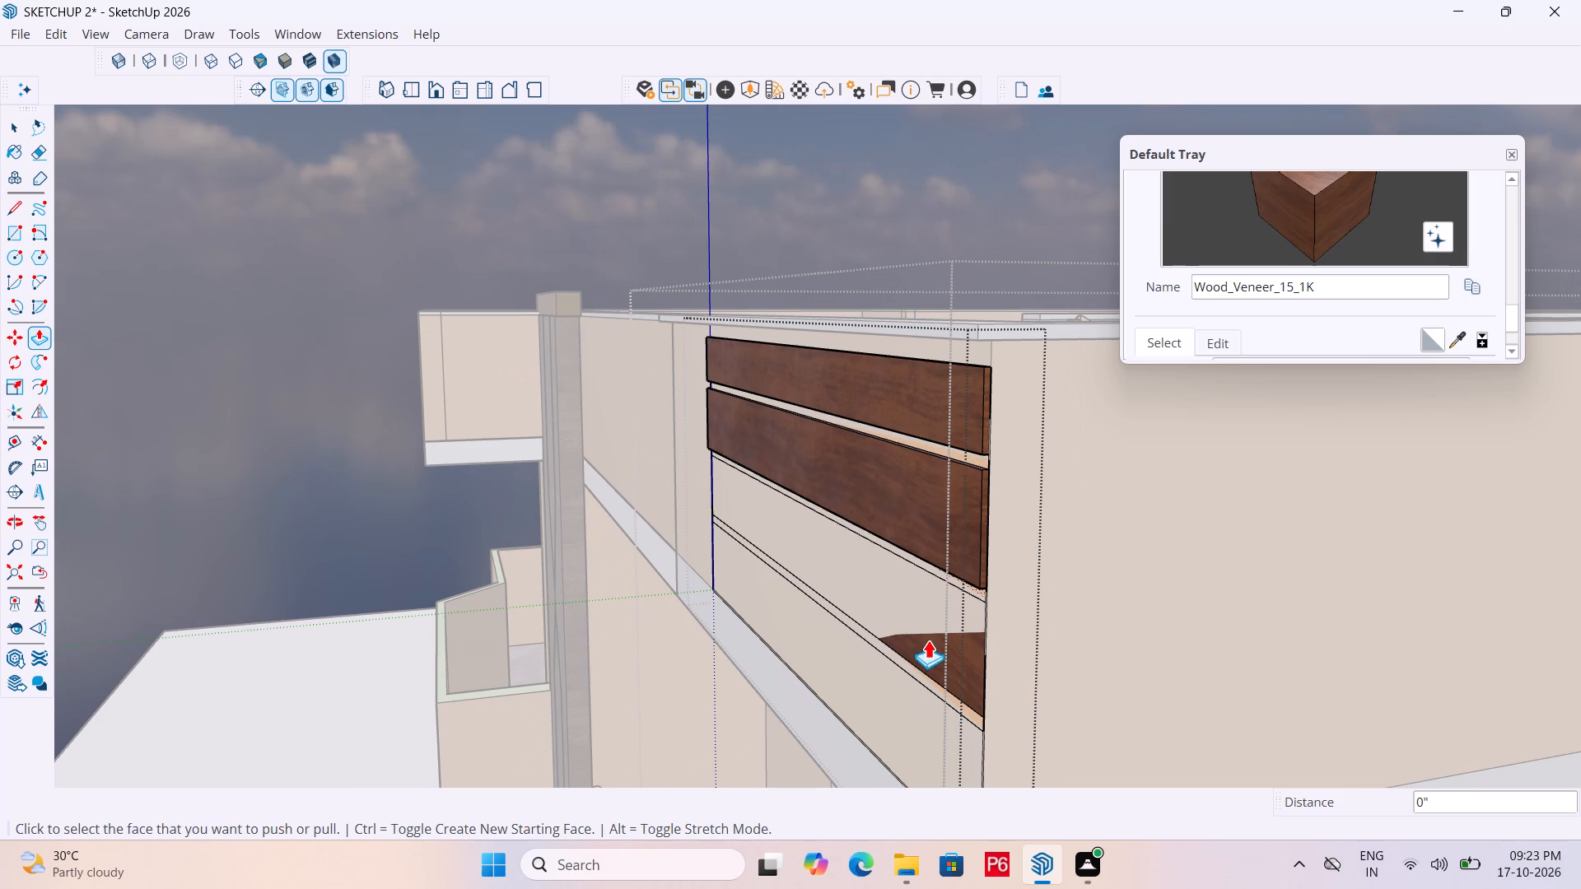
pyautogui.doubleClick(952, 643)
pyautogui.scroll(-2, 896, 450)
pyautogui.doubleClick(909, 691)
pyautogui.moveTo(773, 599); pyautogui.dragTo(777, 599, button='middle')
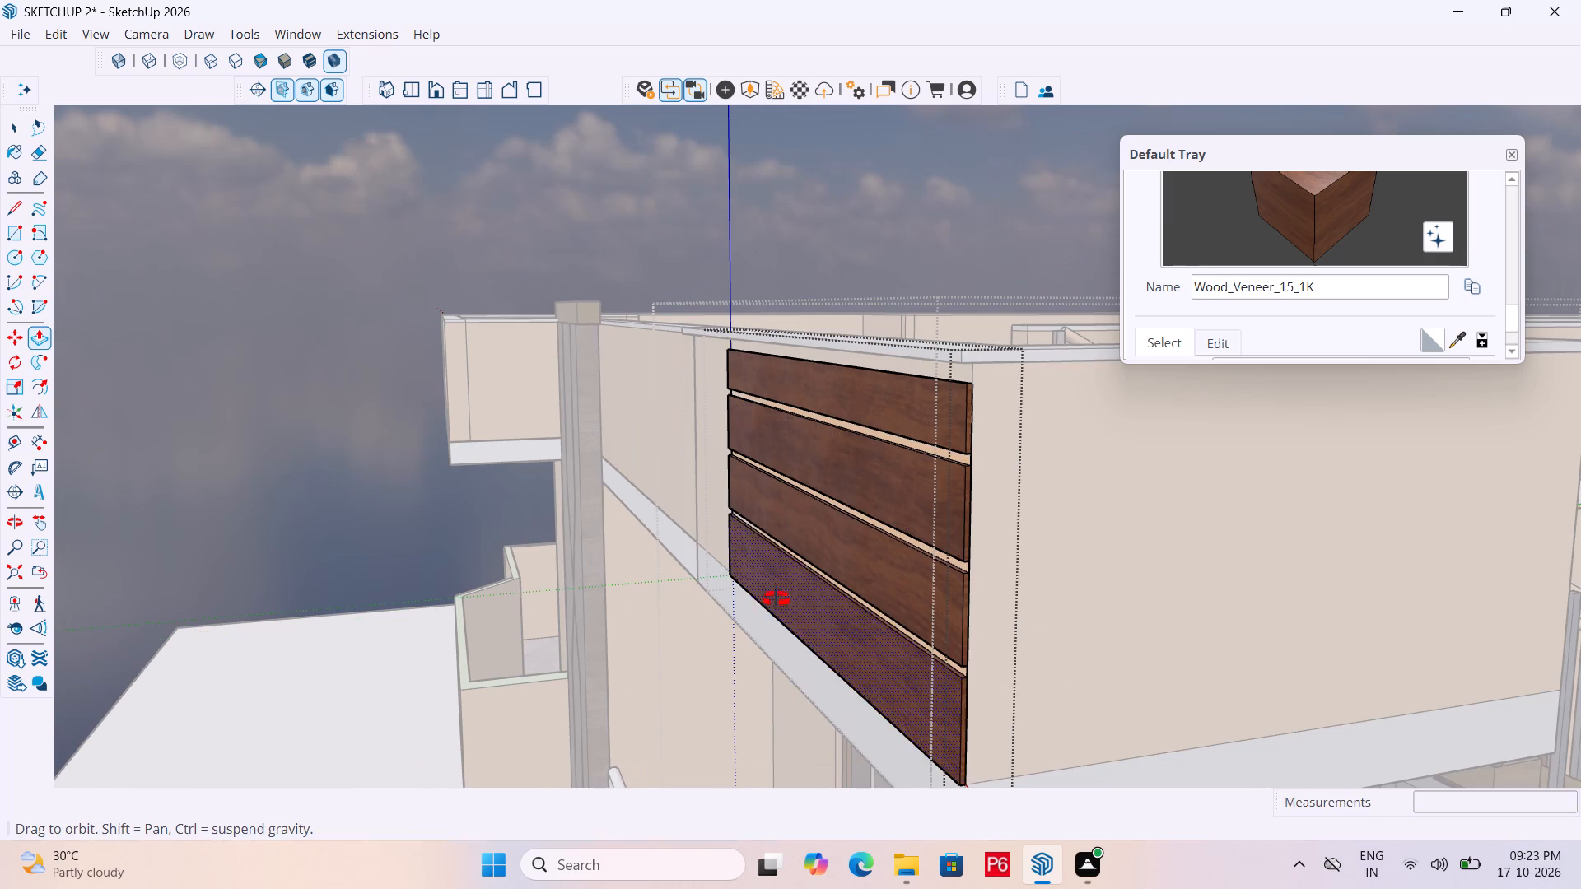
pyautogui.moveTo(777, 599); pyautogui.dragTo(1027, 621, button='middle')
# Save the model.
pyautogui.hotkey('ctrl', 's')
pyautogui.hotkey('ctrl', 's')
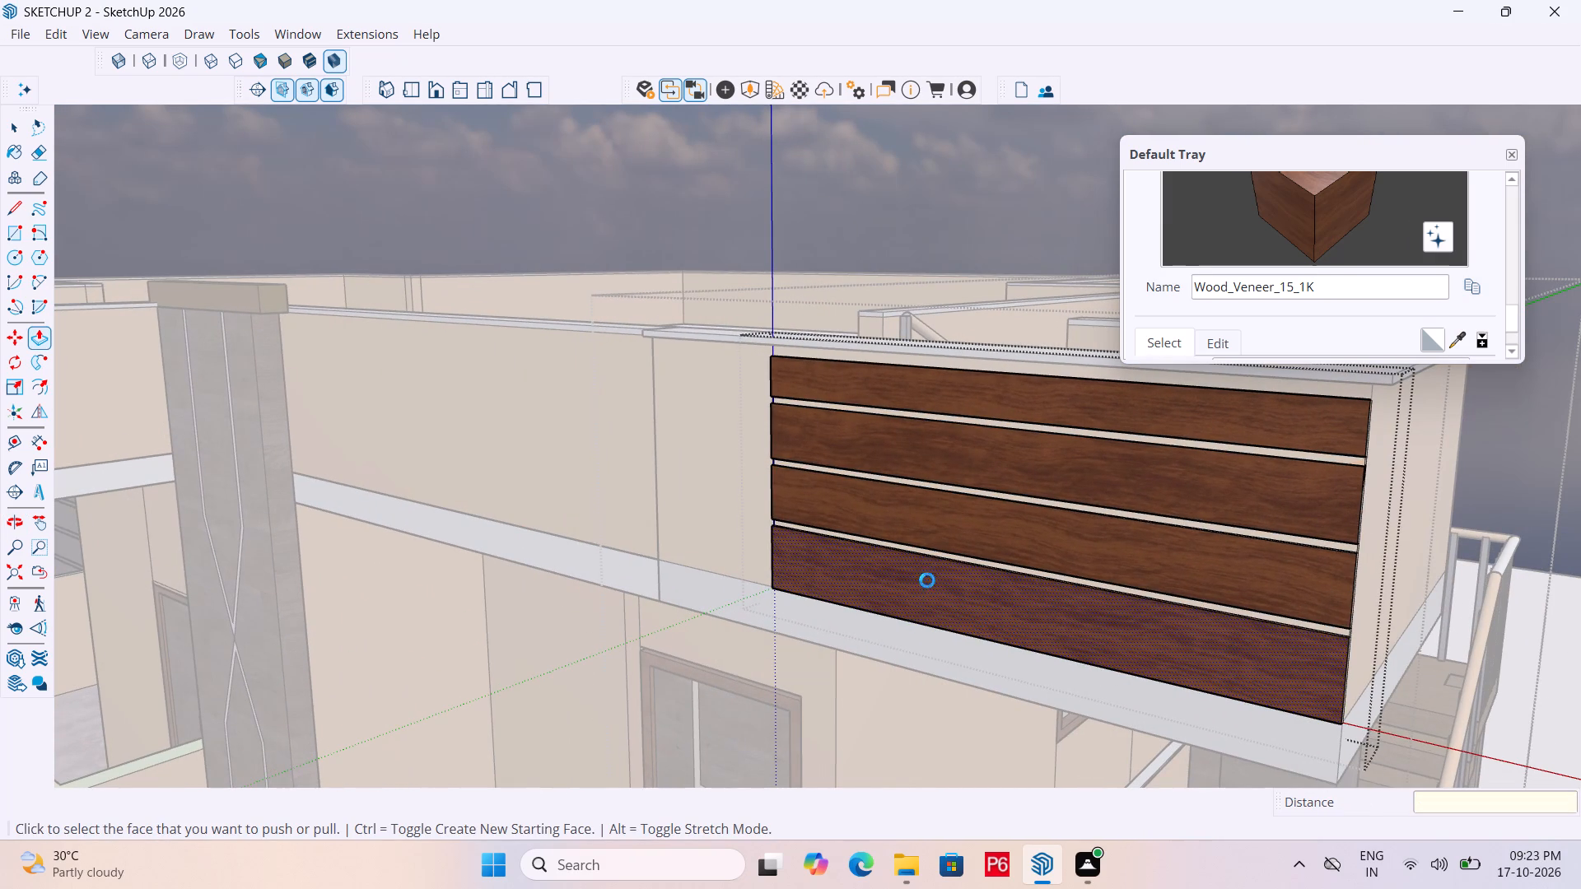
# Paint the three narrow strips between the wooden boards with Wood_Floor_12_1K from the Wood materials collection.
pyautogui.scroll(-6, 709, 566)
pyautogui.scroll(6, 957, 556)
pyautogui.scroll(-2, 1341, 265)
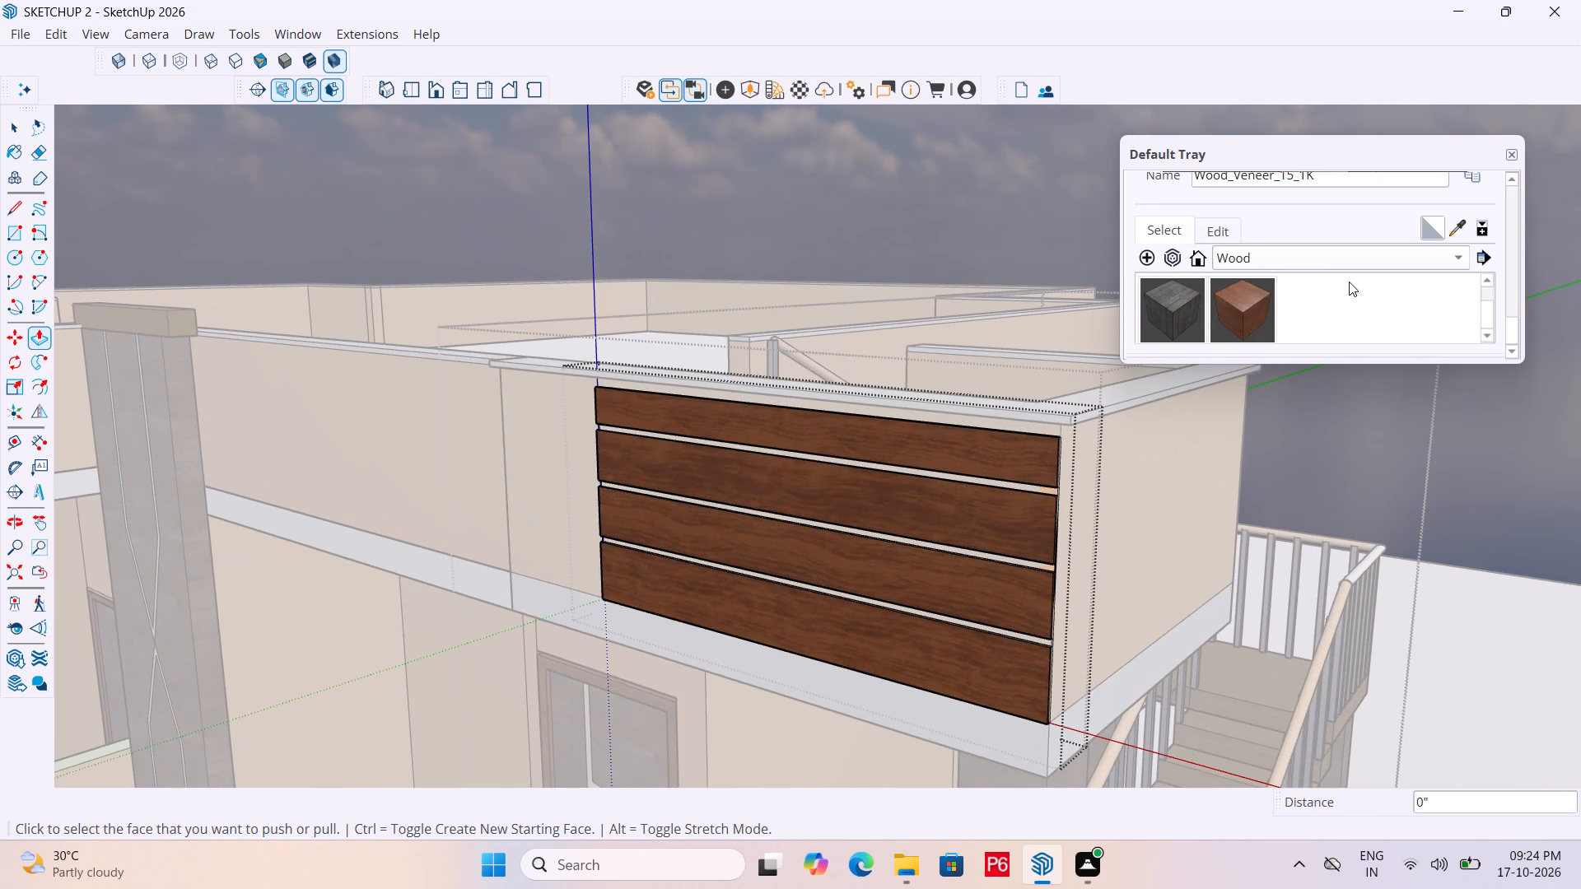
pyautogui.scroll(-2, 1349, 282)
pyautogui.scroll(1, 1401, 309)
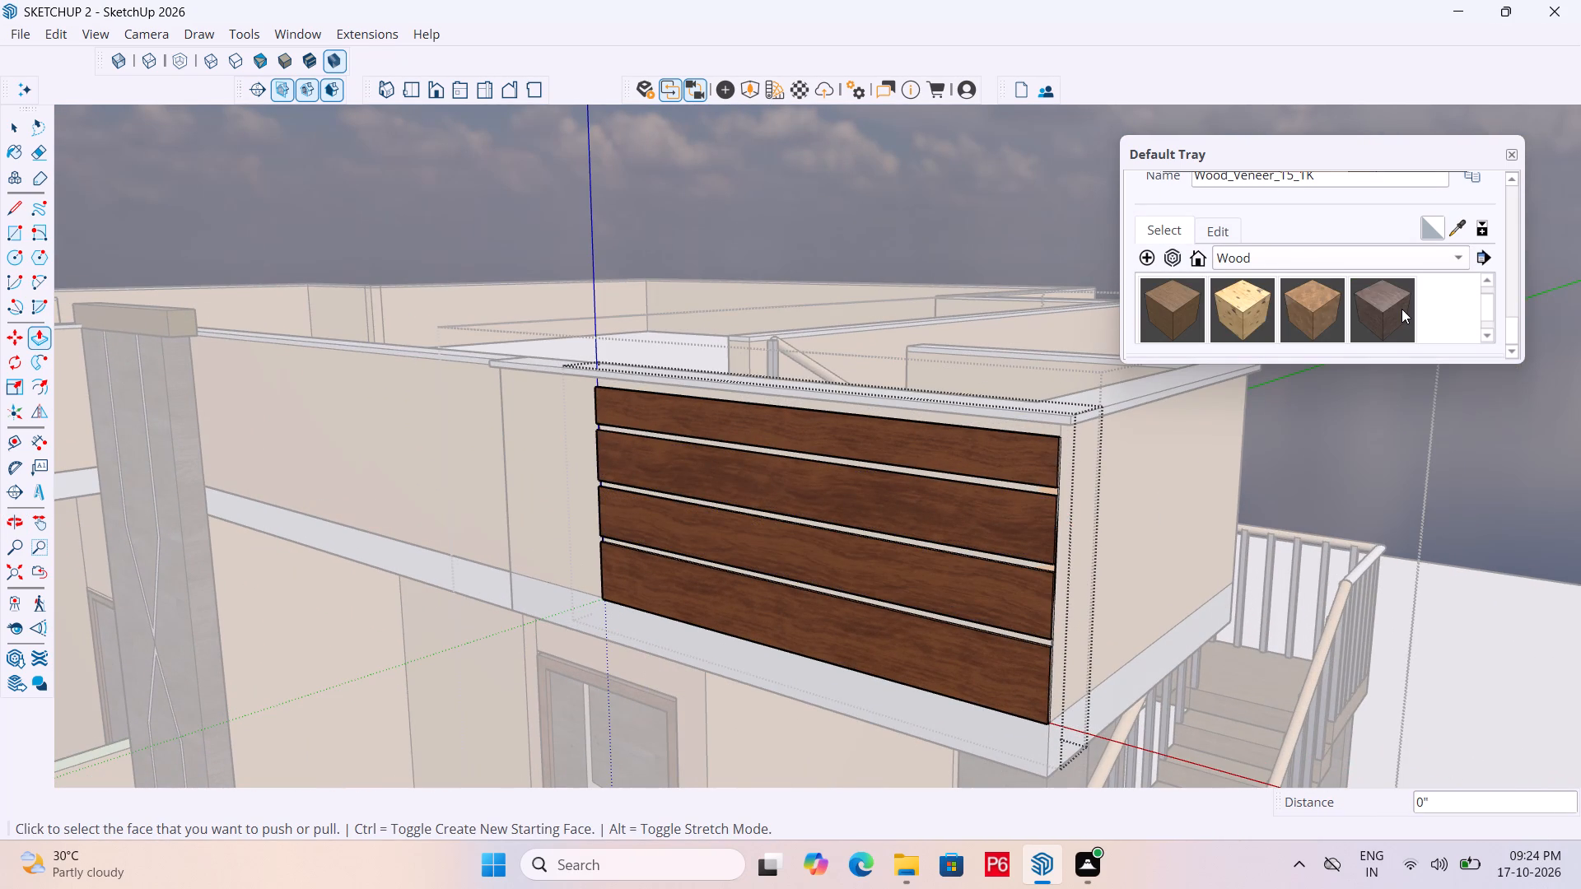
pyautogui.click(1397, 310)
pyautogui.scroll(12, 1052, 500)
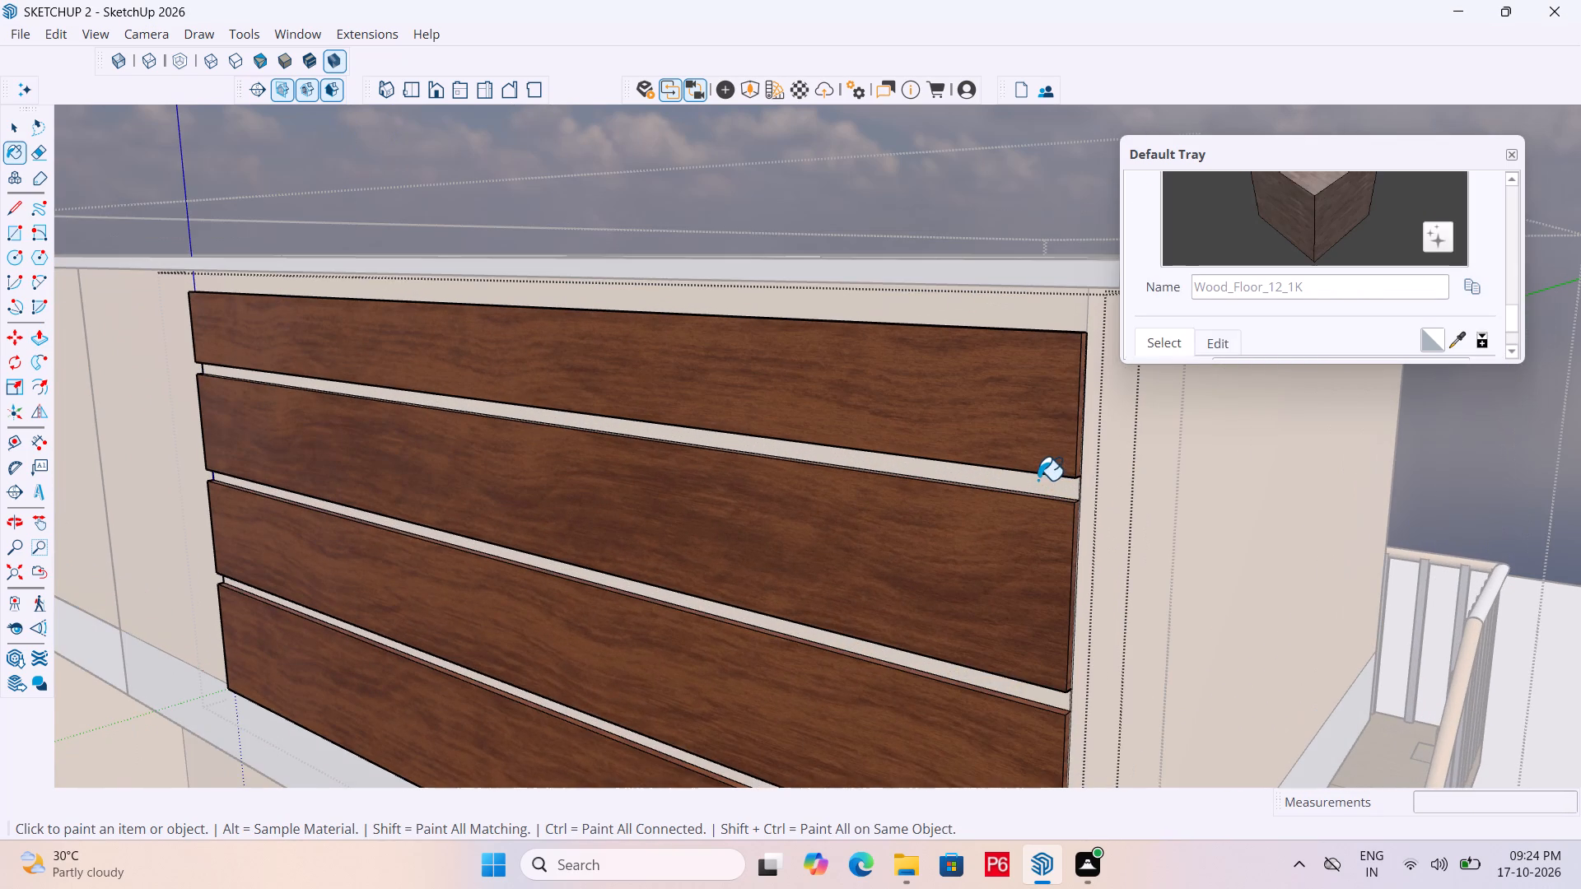
pyautogui.click(1038, 480)
pyautogui.scroll(6, 1022, 486)
pyautogui.click(1067, 486)
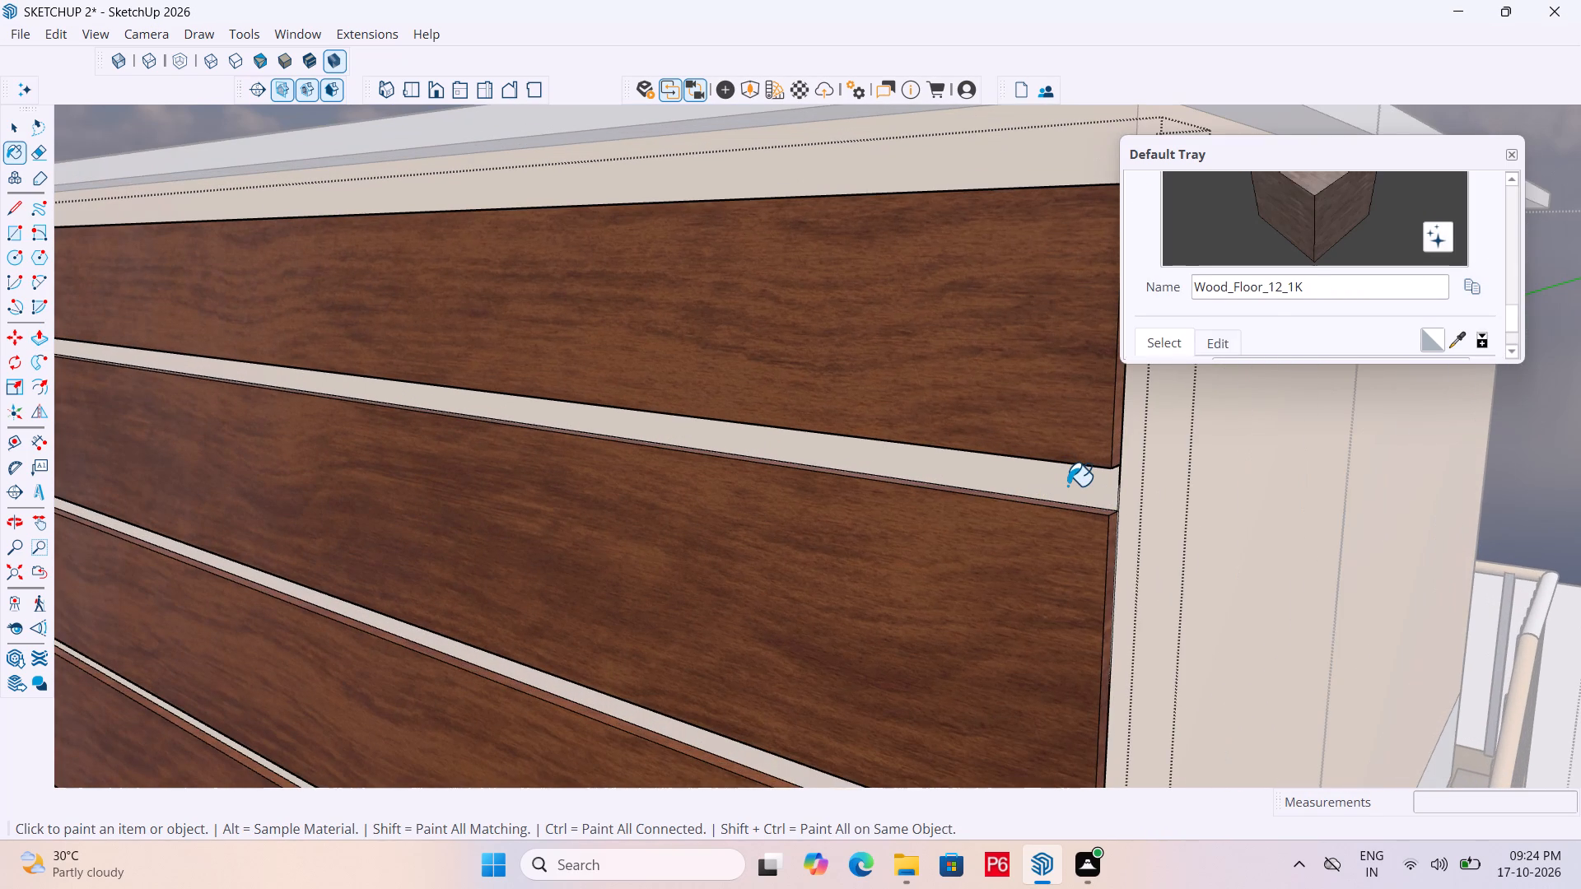
pyautogui.scroll(-7, 901, 378)
pyautogui.scroll(6, 952, 686)
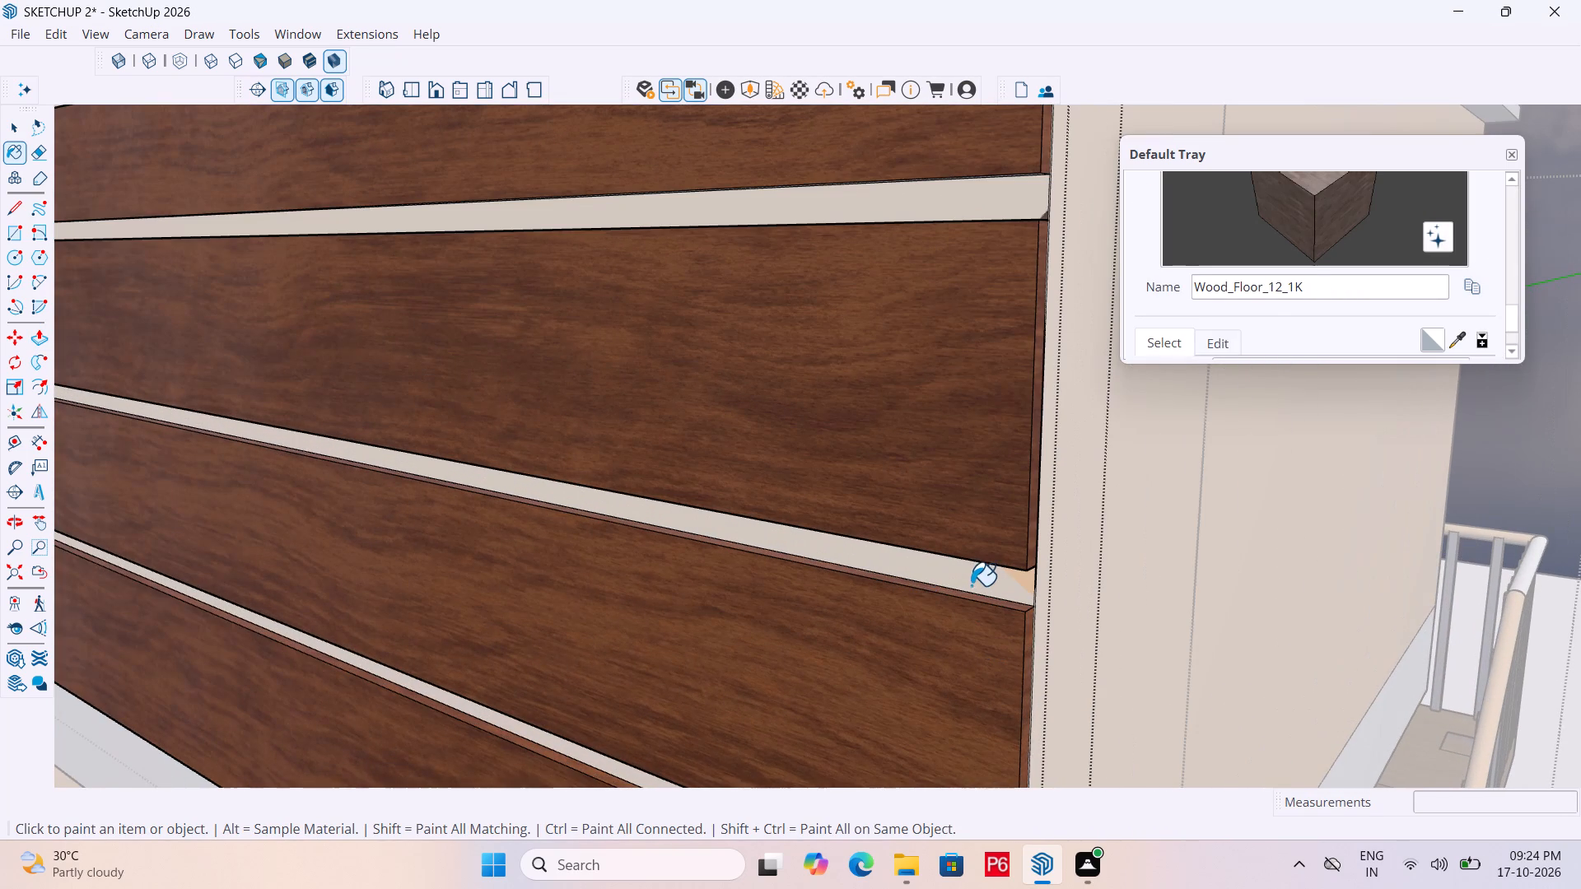
pyautogui.click(978, 583)
pyautogui.scroll(-8, 1010, 458)
pyautogui.scroll(7, 958, 707)
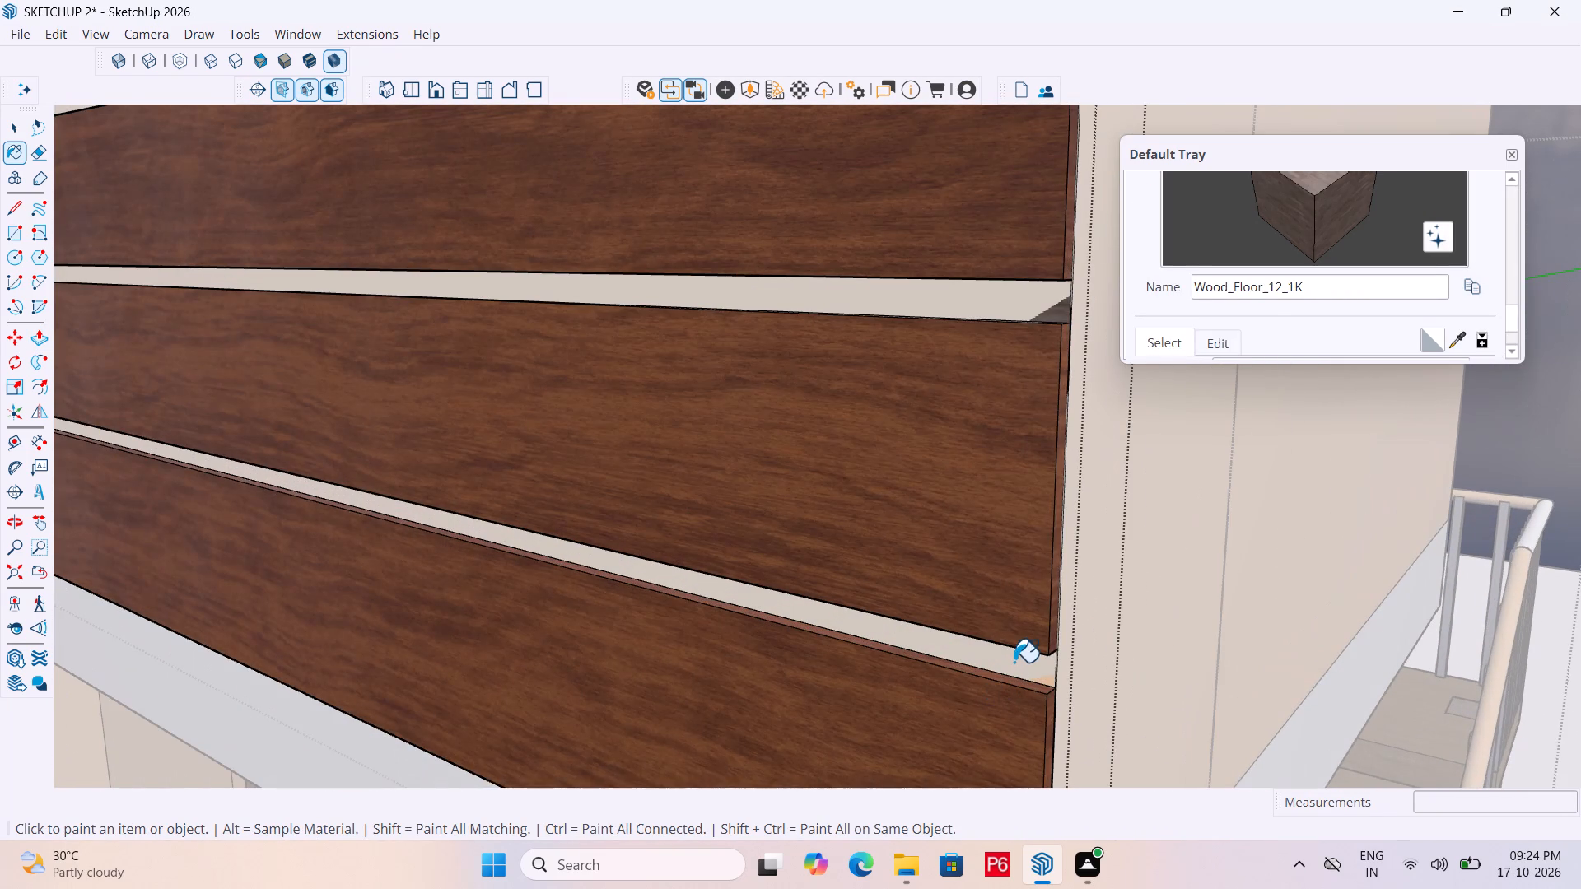
pyautogui.click(1012, 665)
pyautogui.scroll(-15, 900, 596)
pyautogui.press('space')
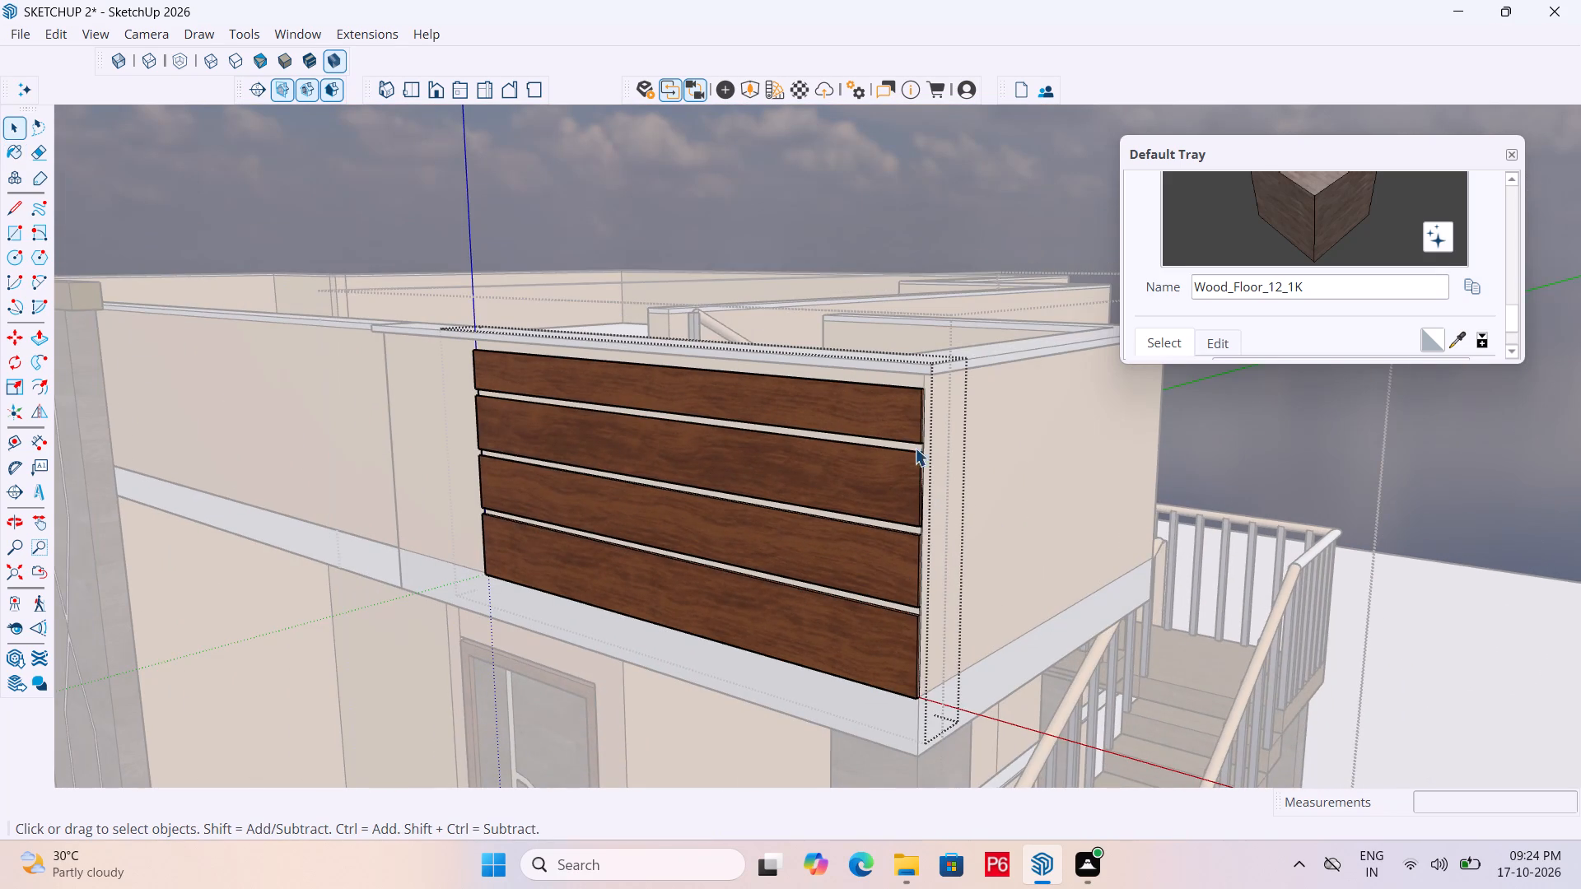
# Push/Pull the uppermost narrow strip between the wooden boards outward by 1/2".
pyautogui.scroll(9, 913, 444)
pyautogui.click(916, 450)
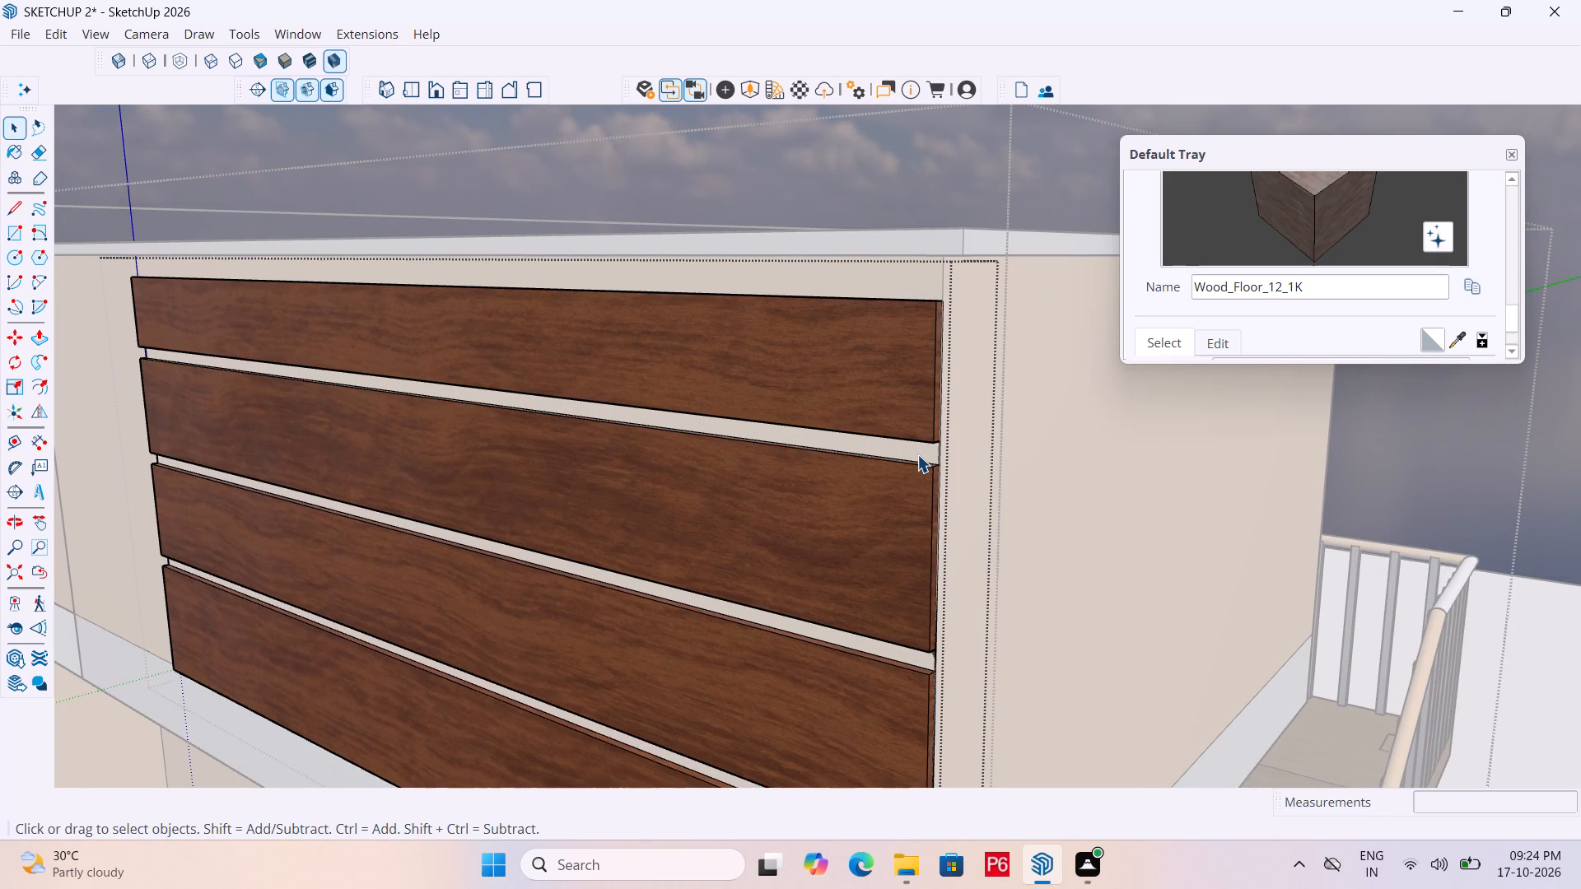
pyautogui.click(917, 454)
pyautogui.doubleClick(922, 454)
pyautogui.hotkey('ctrl', 'z')
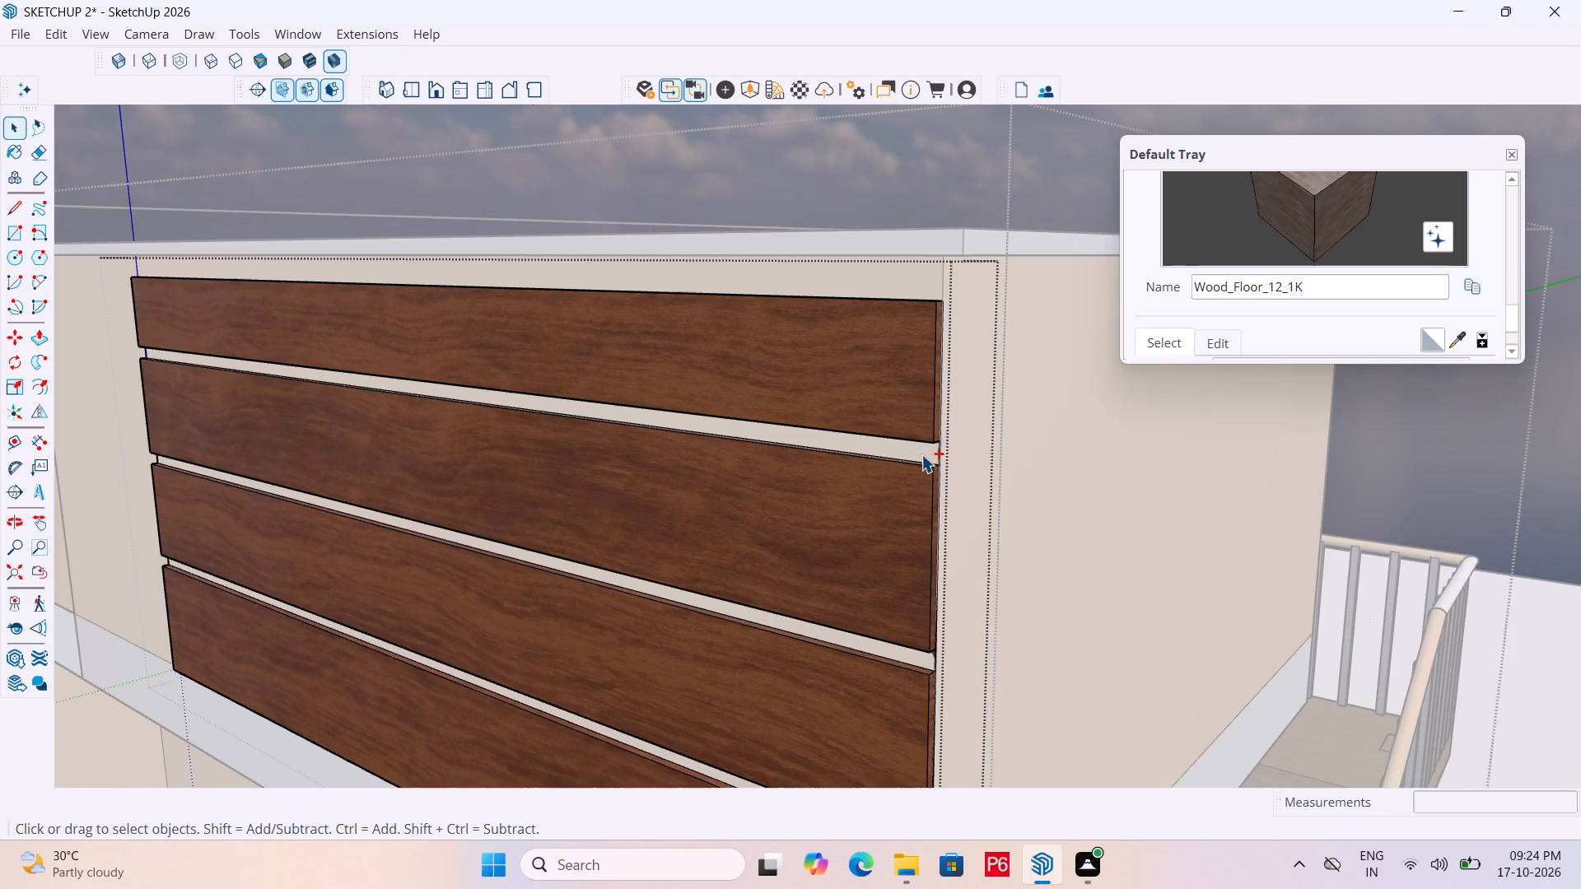
pyautogui.click(912, 455)
pyautogui.press('p')
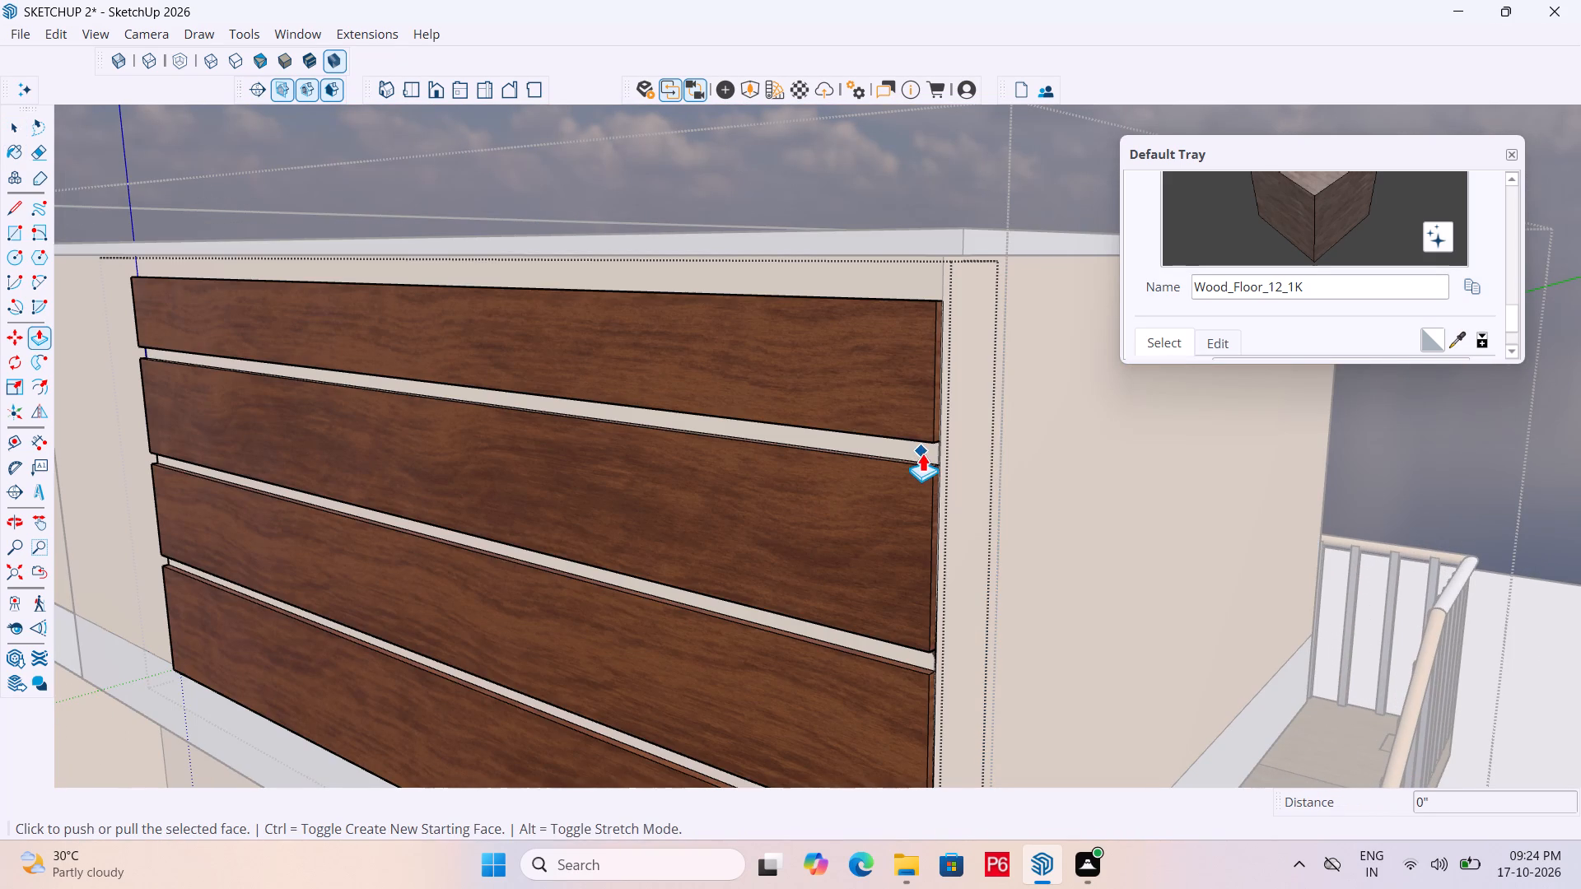
pyautogui.scroll(5, 916, 440)
pyautogui.click(927, 449)
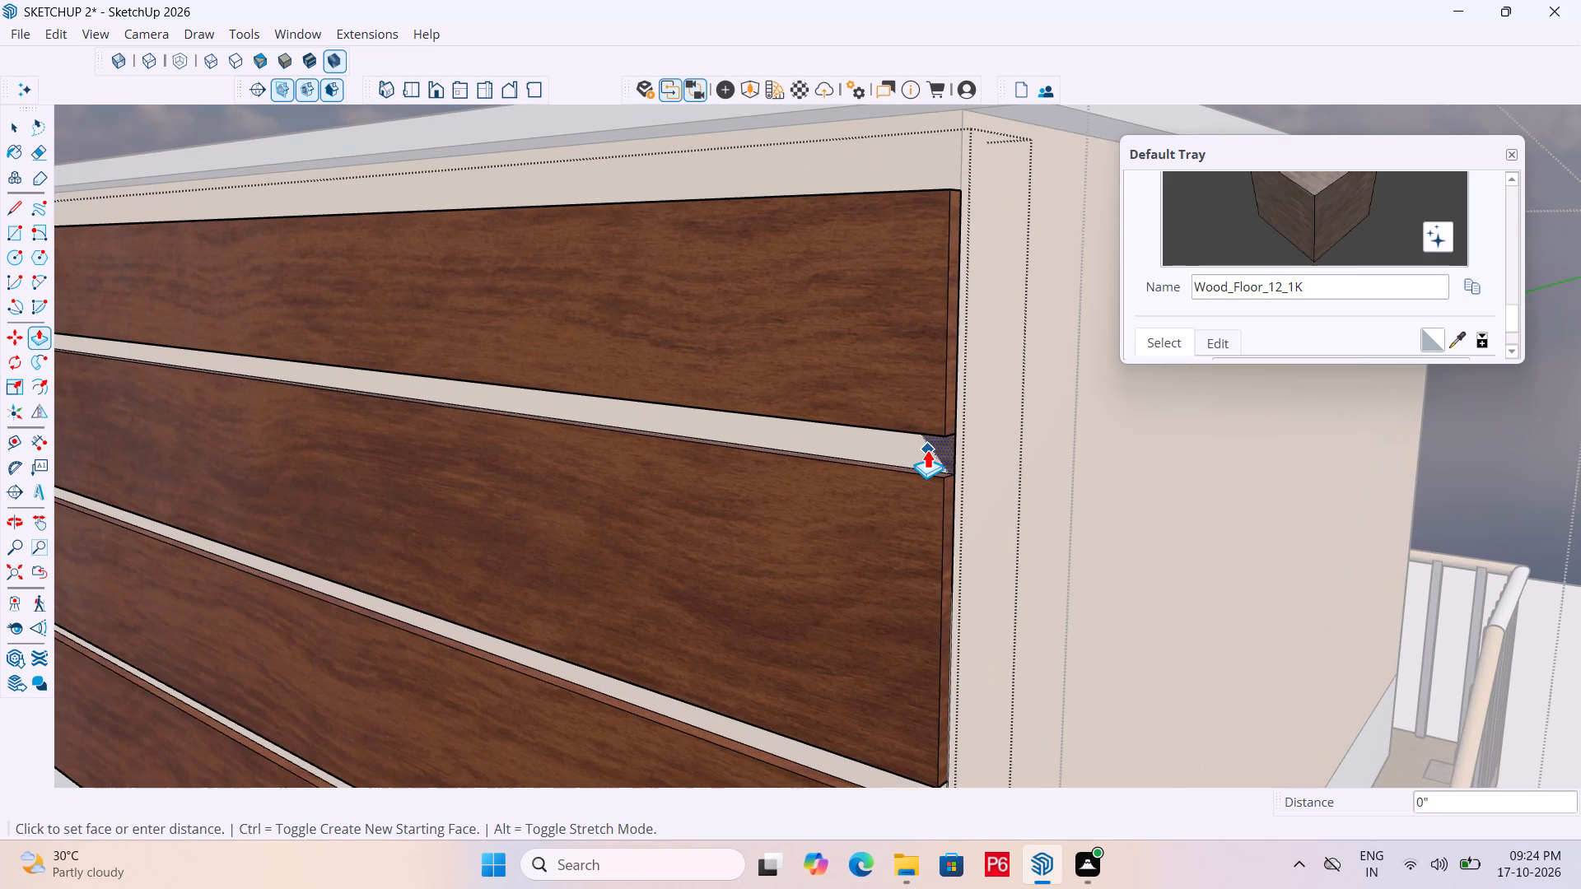
pyautogui.click(893, 488)
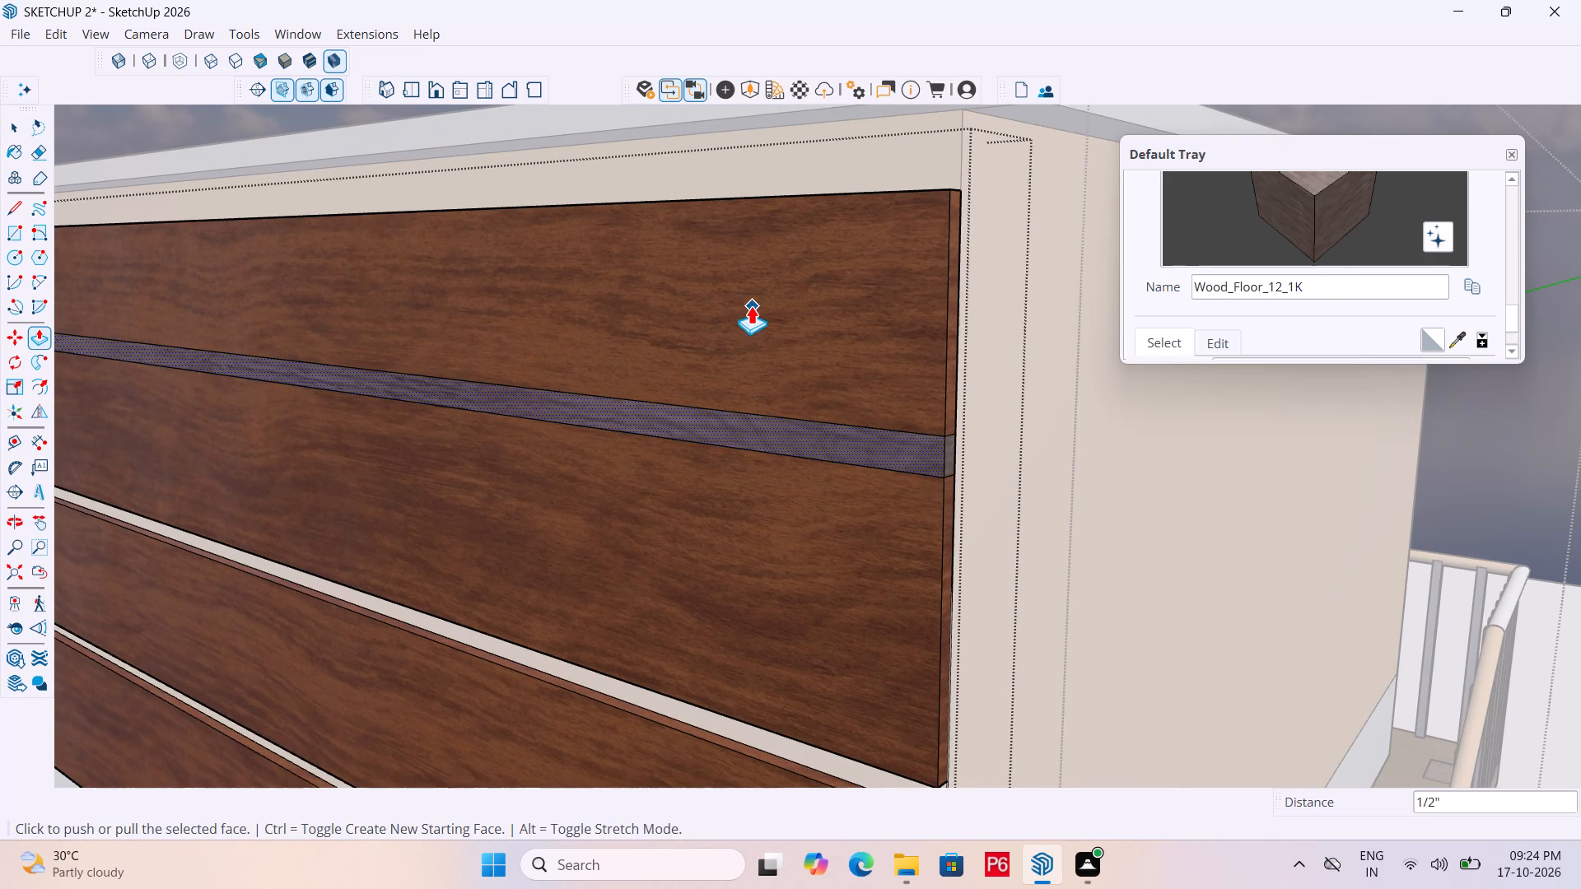
# Repeat the same outward Push/Pull on the two lower narrow strips between the wooden boards.
pyautogui.scroll(-6, 751, 305)
pyautogui.scroll(10, 807, 579)
pyautogui.doubleClick(876, 584)
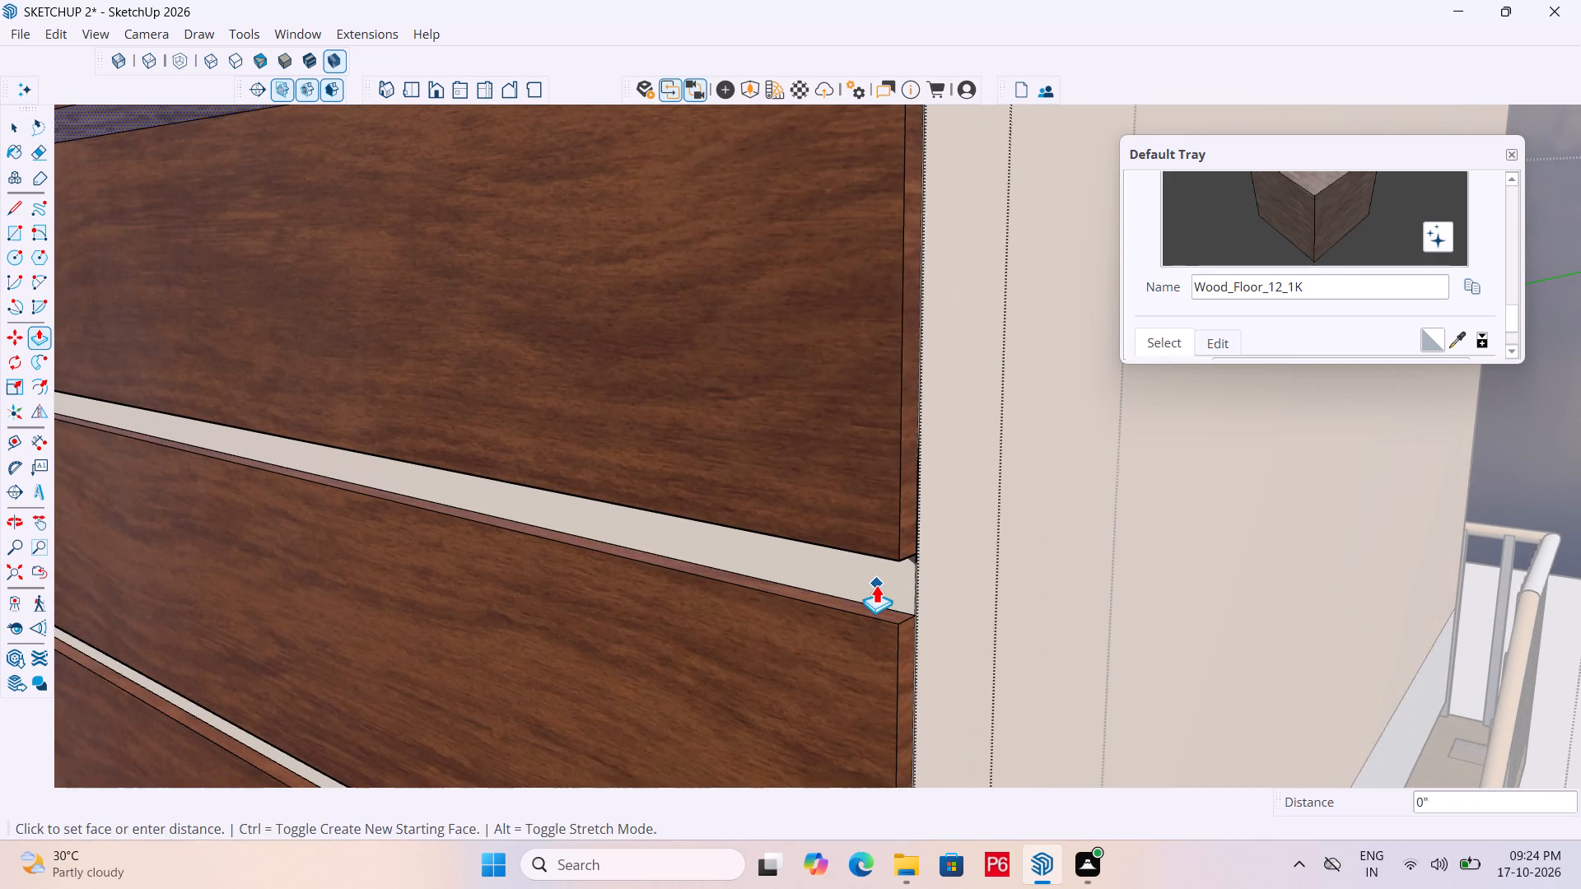
pyautogui.doubleClick(860, 568)
pyautogui.scroll(-4, 721, 336)
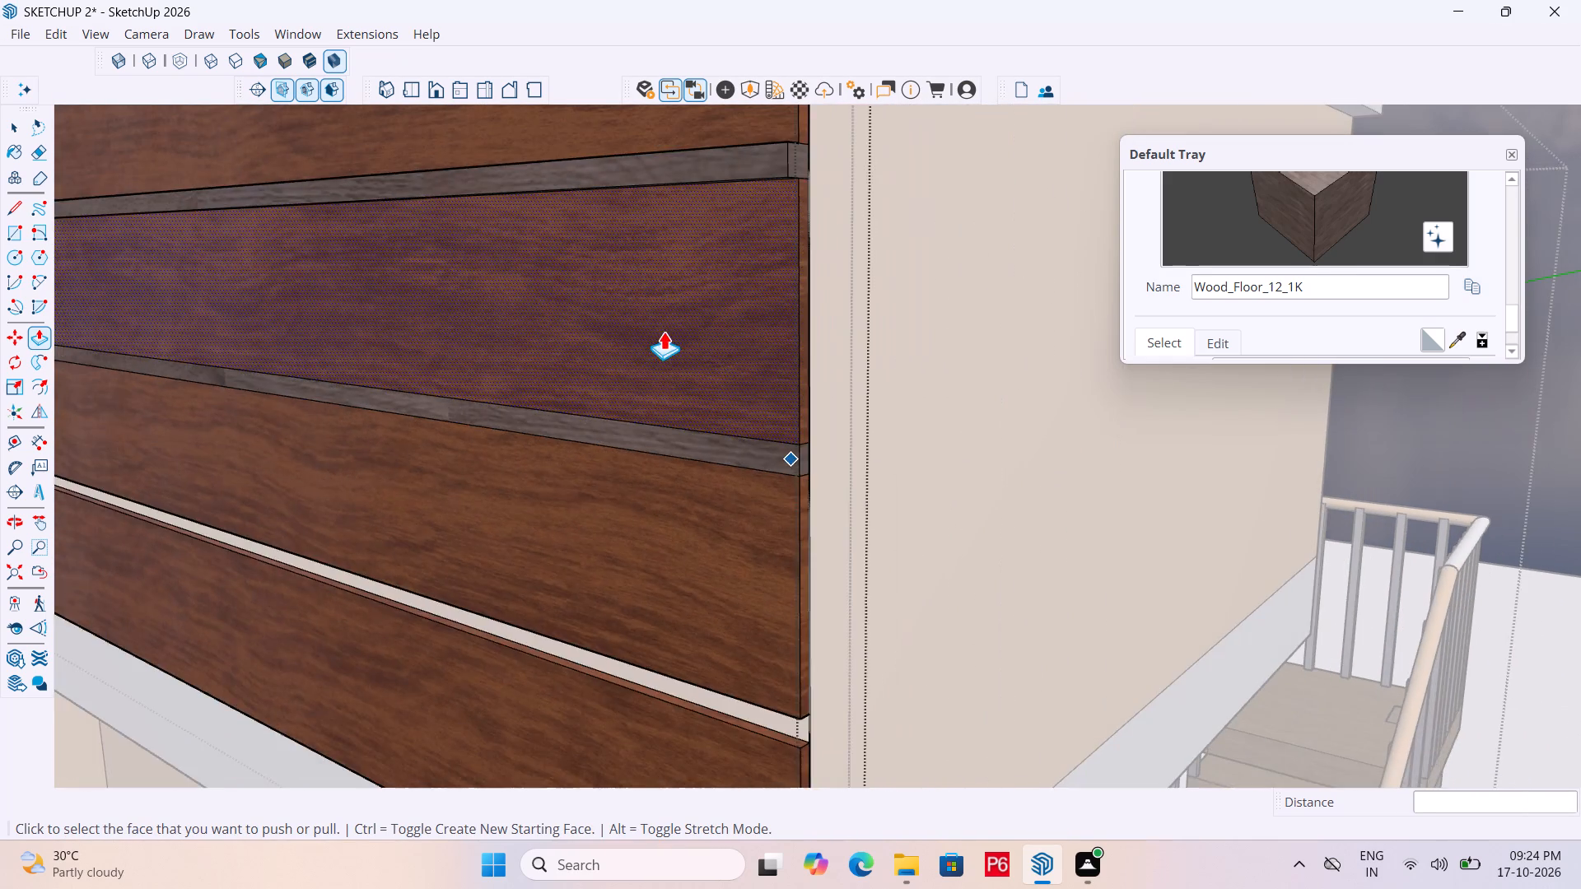
pyautogui.scroll(-8, 664, 331)
pyautogui.scroll(11, 746, 580)
pyautogui.doubleClick(765, 579)
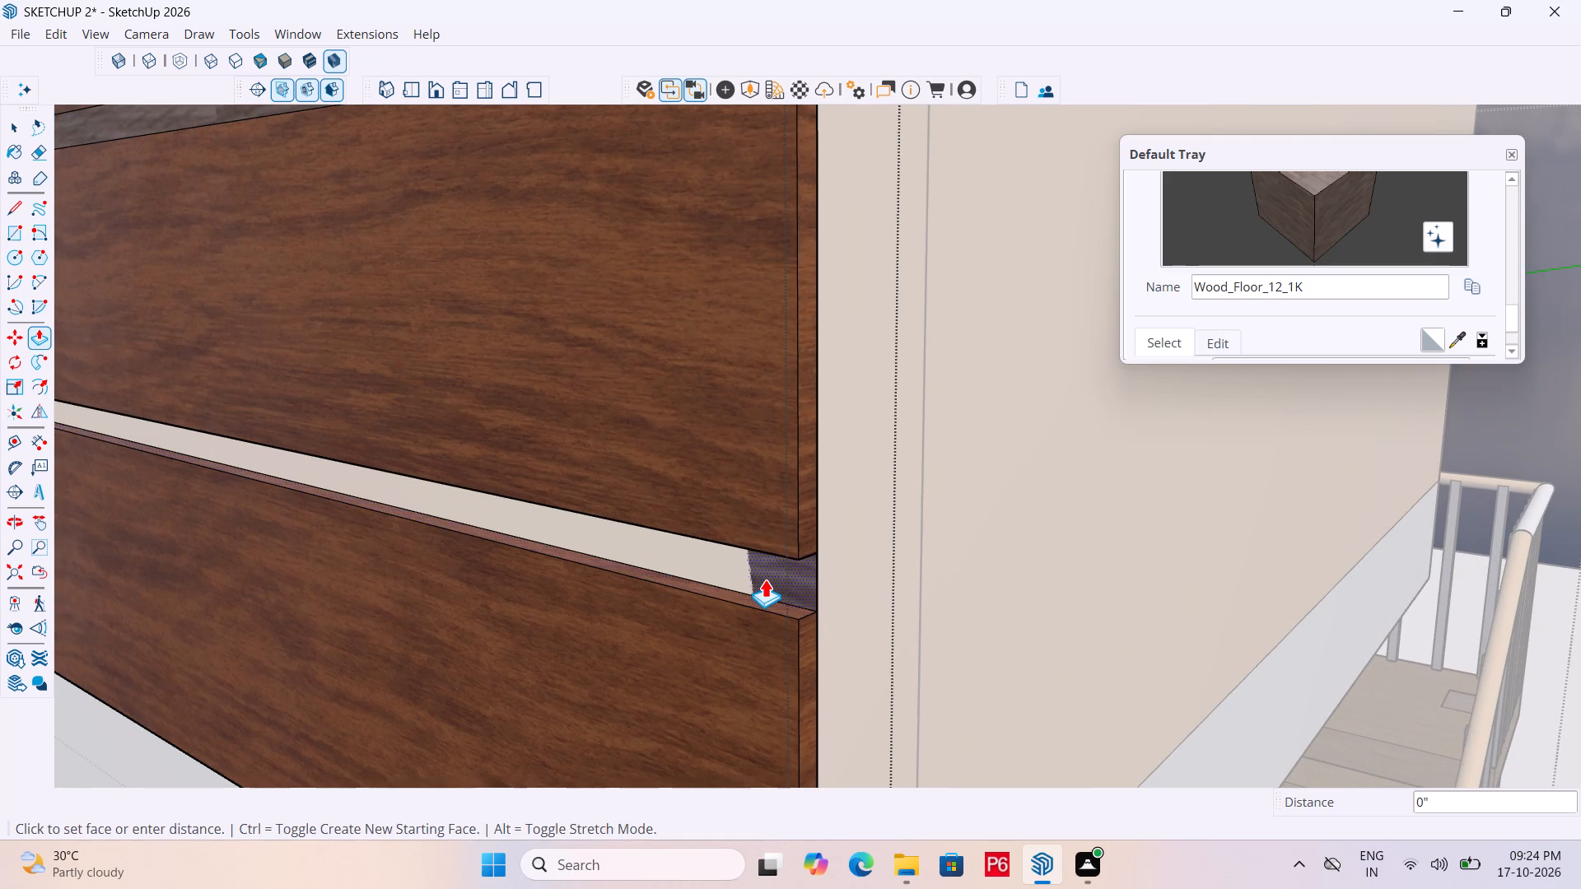
pyautogui.scroll(-19, 759, 558)
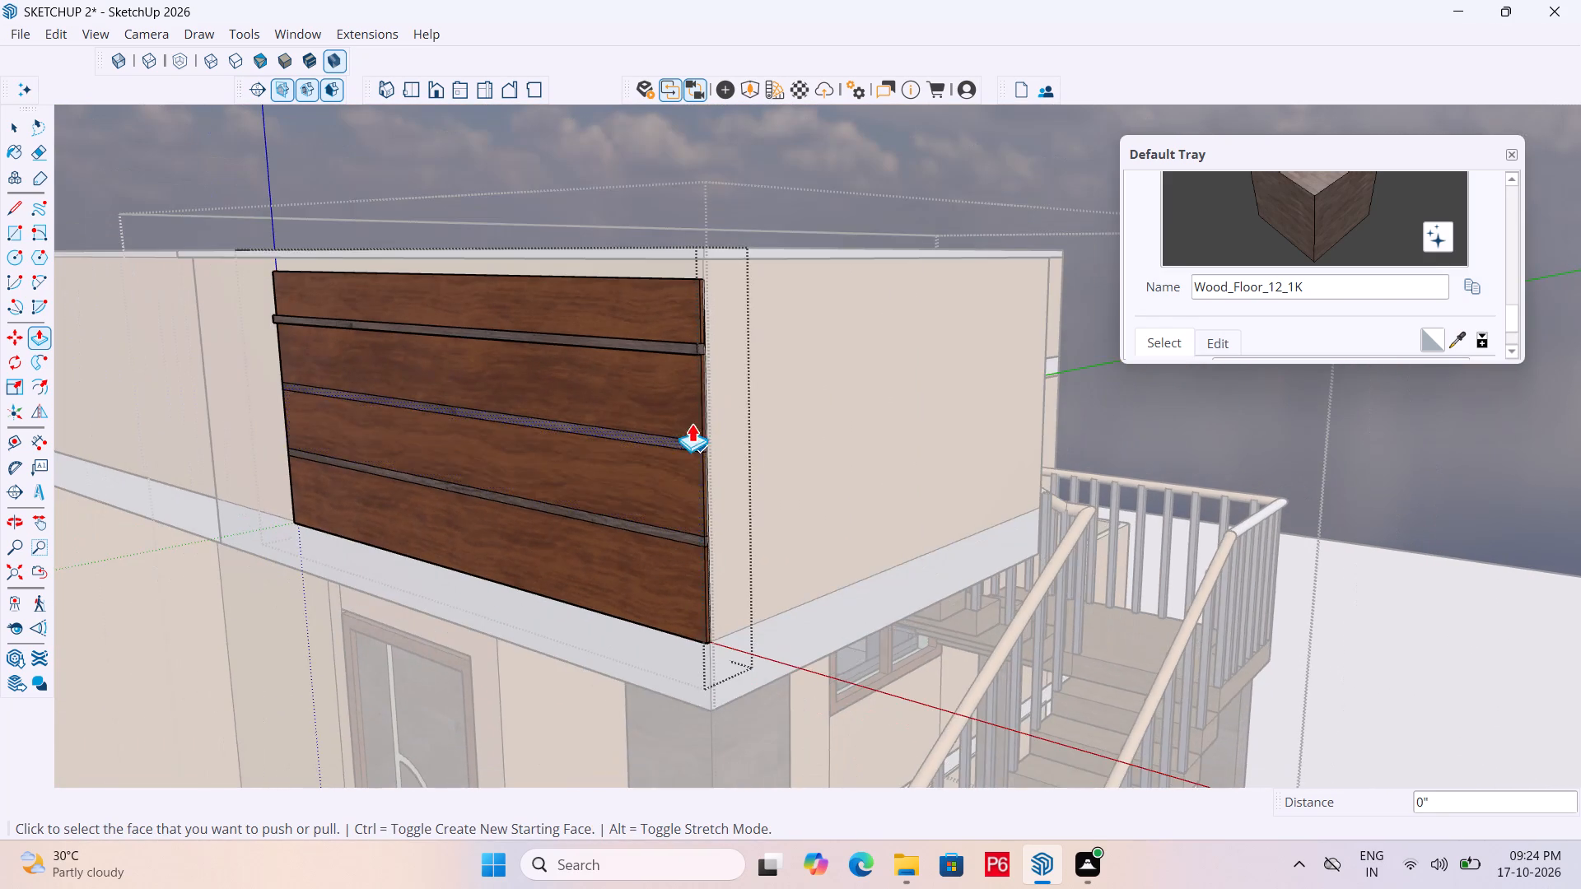
# Push the protruding uppermost strip back flush with the face of the adjacent wooden boards.
pyautogui.keyDown('ctrl'); pyautogui.moveTo(714, 329); pyautogui.dragTo(555, 385, button='middle'); pyautogui.keyUp('ctrl')
pyautogui.scroll(17, 623, 361)
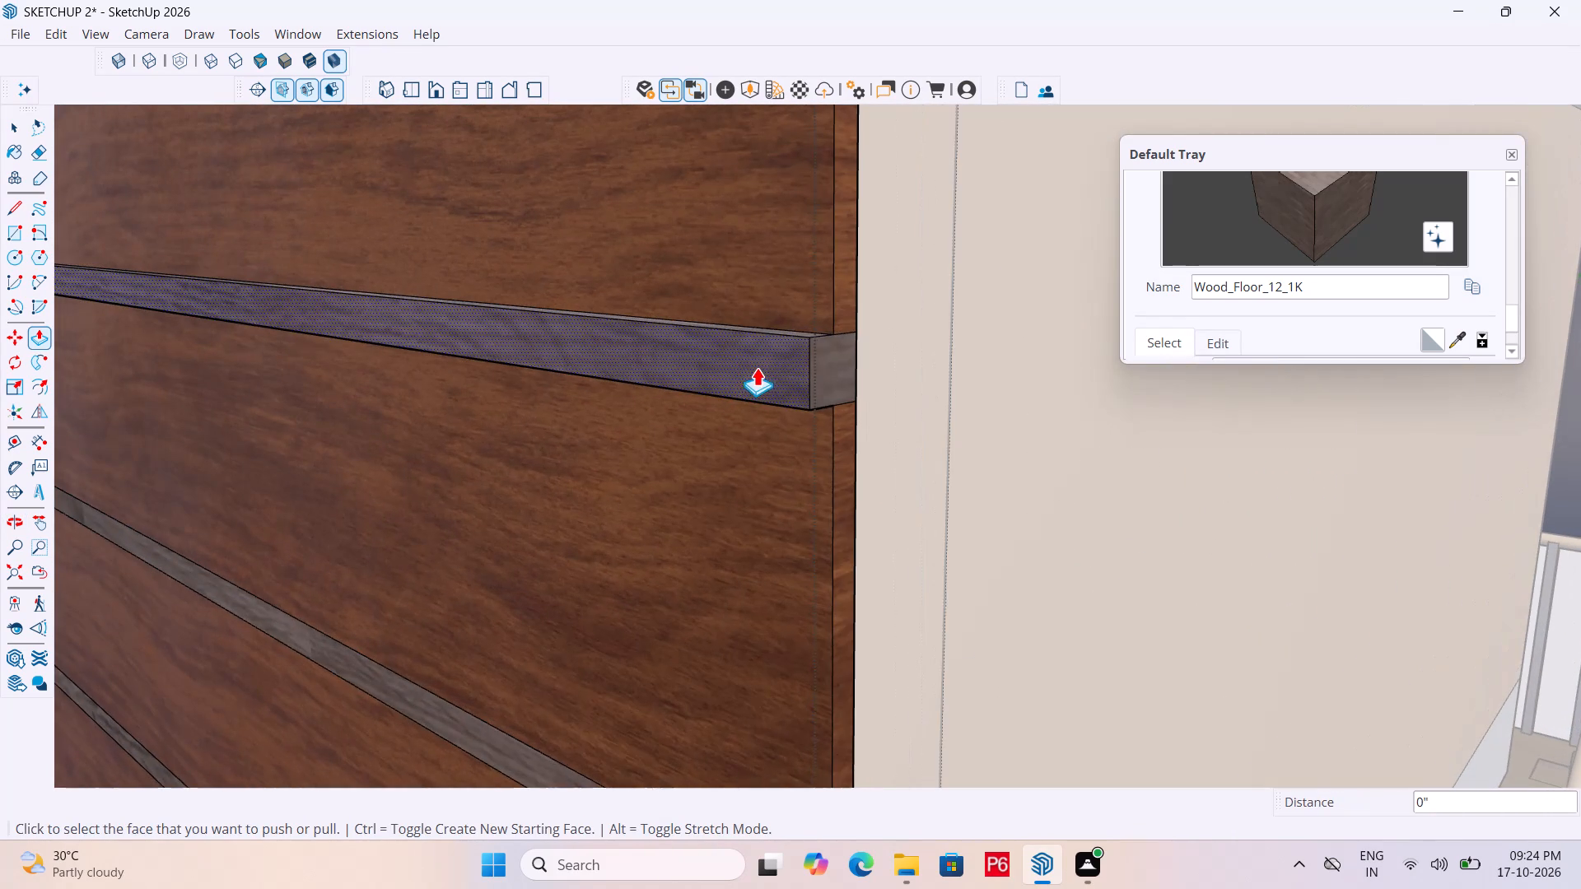
pyautogui.click(757, 363)
pyautogui.click(785, 269)
pyautogui.scroll(-5, 759, 295)
# Save the model.
pyautogui.hotkey('ctrl', 's')
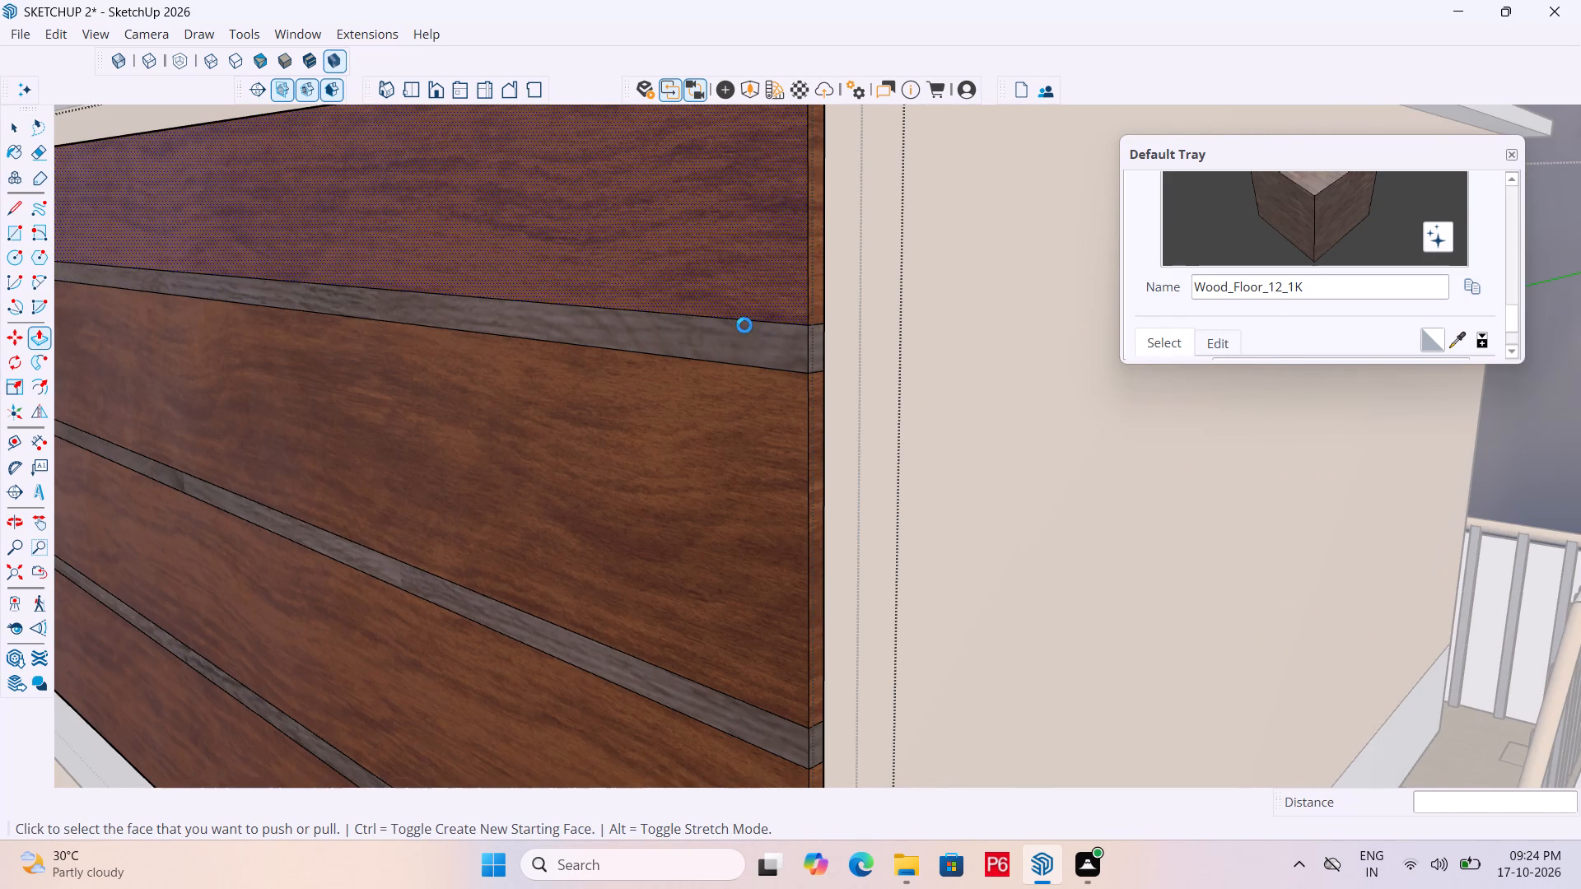
pyautogui.hotkey('ctrl', 's')
pyautogui.hotkey('ctrl', 's')
pyautogui.hotkey('ctrl', 's')
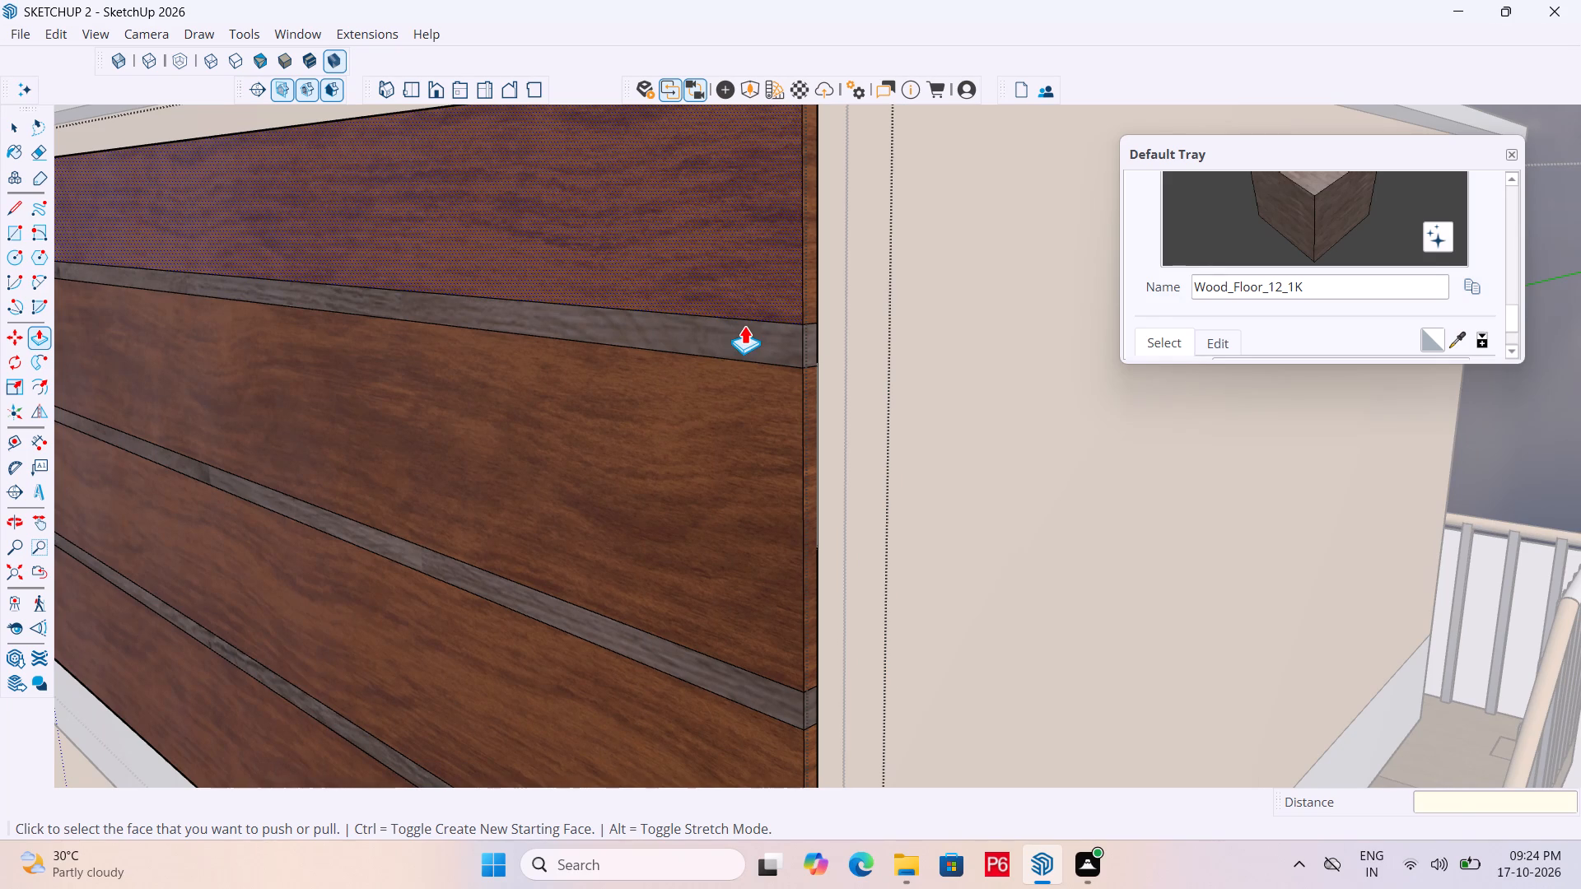
# Leave the open parapet group and return to the whole house model.
pyautogui.scroll(-8, 626, 342)
pyautogui.scroll(-7, 782, 389)
pyautogui.moveTo(599, 413); pyautogui.dragTo(608, 426, button='middle')
pyautogui.scroll(-1, 599, 415)
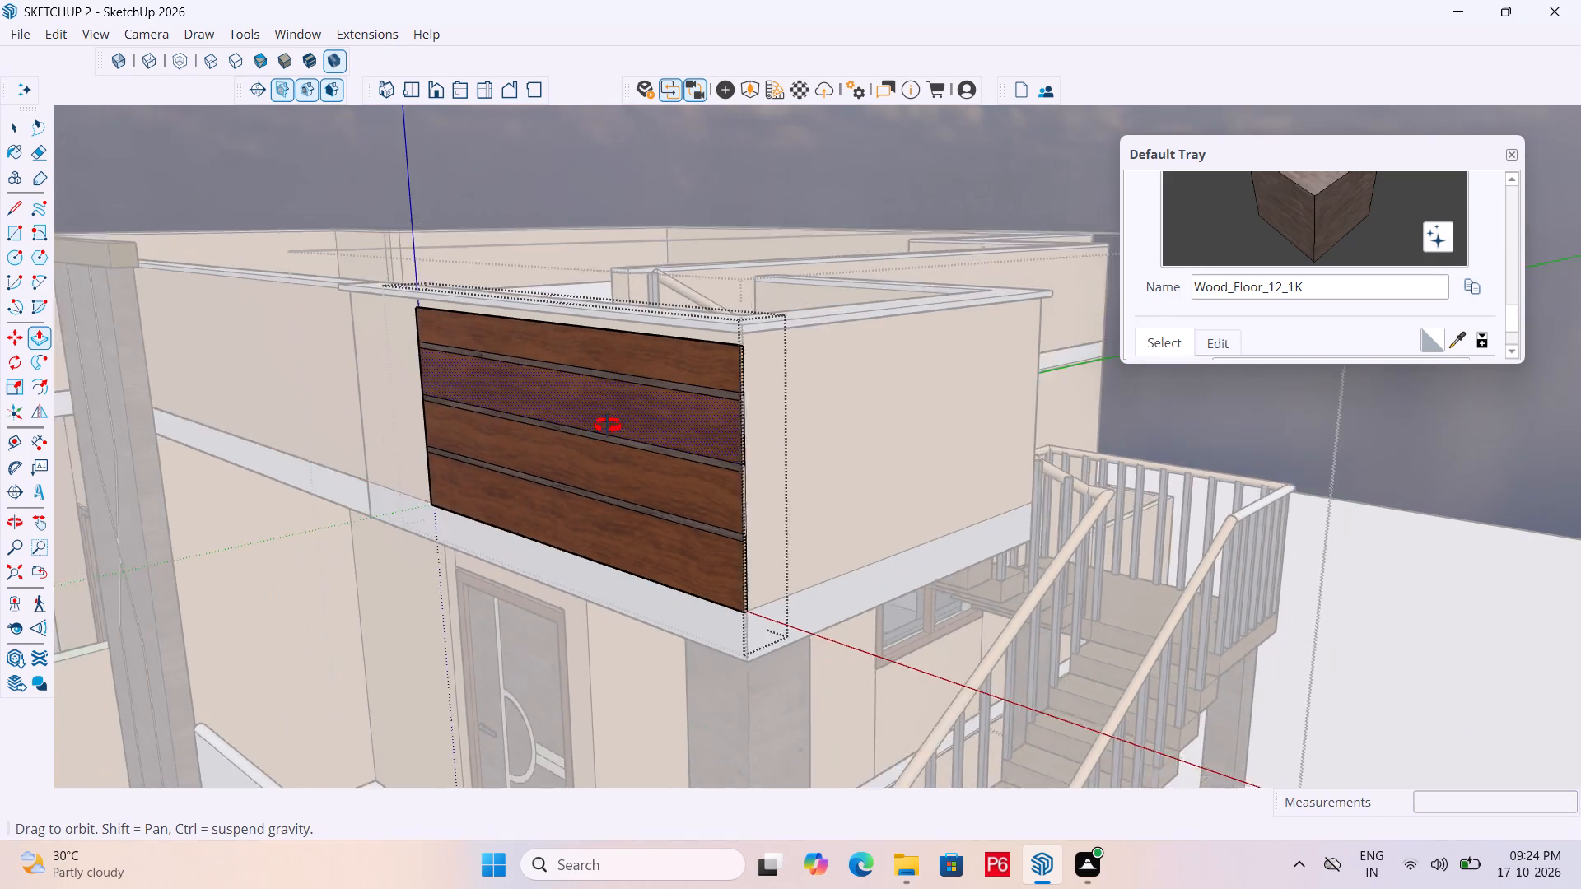
pyautogui.moveTo(608, 426); pyautogui.dragTo(612, 421, button='middle')
pyautogui.press('space')
pyautogui.scroll(-6, 656, 301)
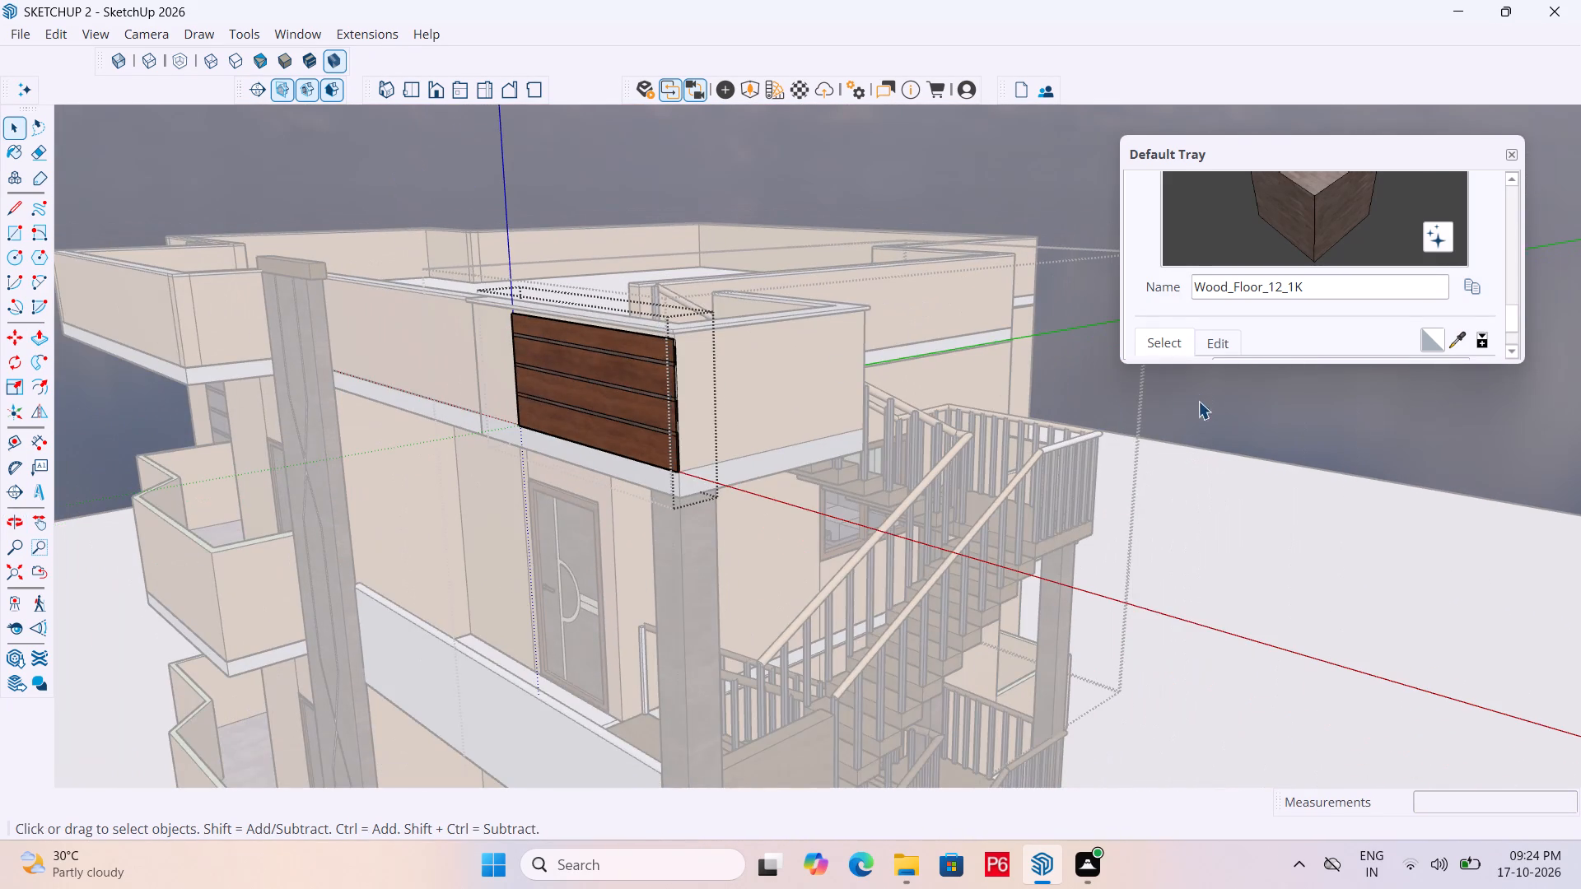
pyautogui.tripleClick(1209, 417)
pyautogui.tripleClick(1209, 417)
pyautogui.doubleClick(1204, 412)
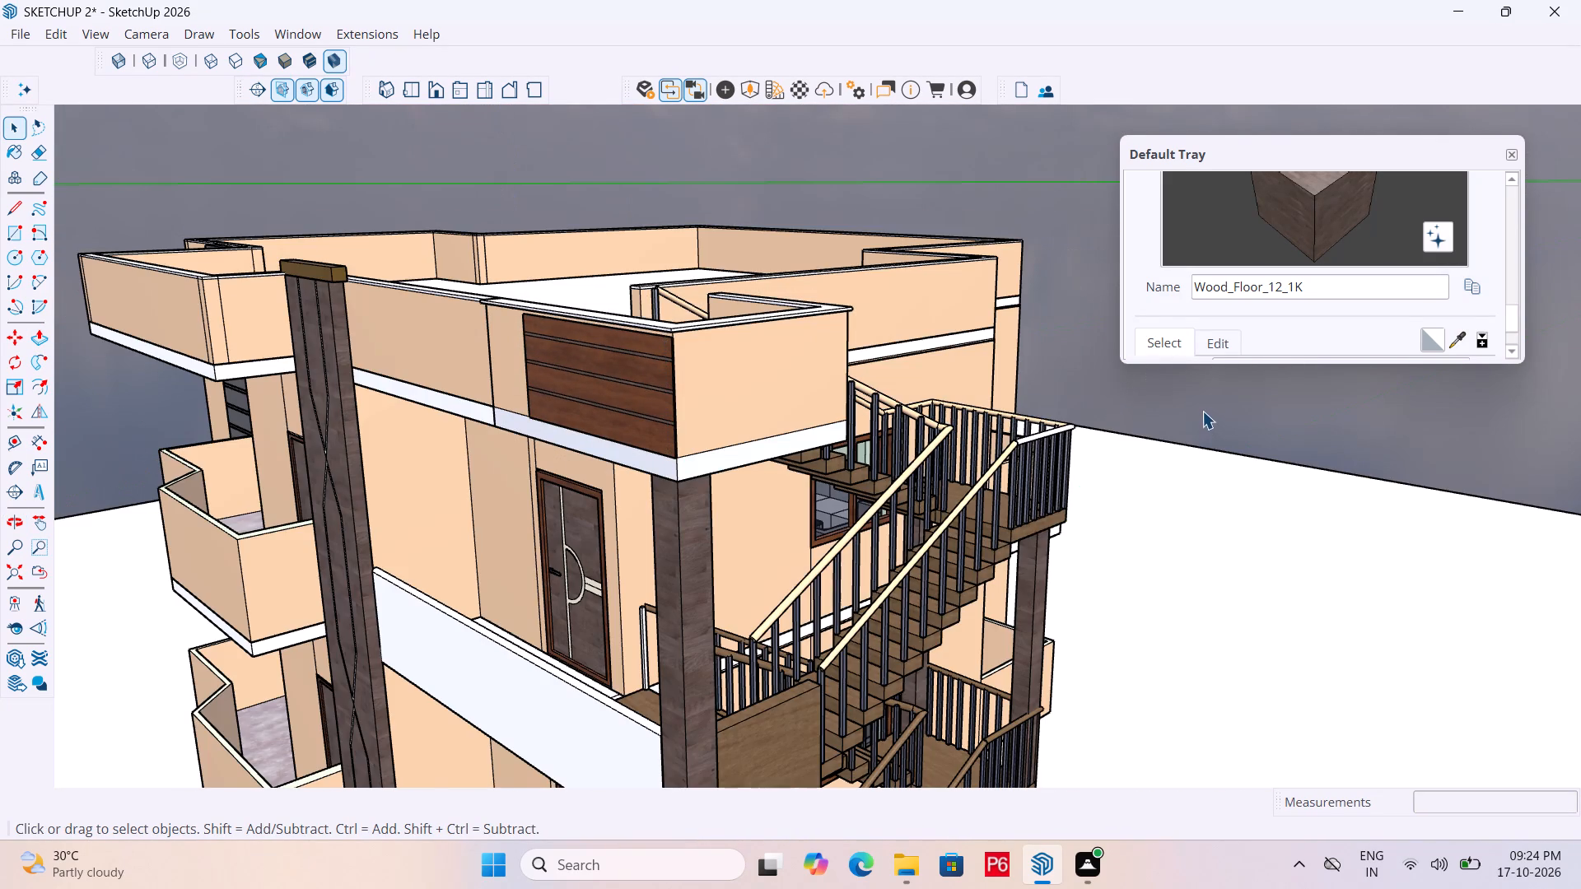
pyautogui.press('space')
pyautogui.scroll(-6, 839, 463)
pyautogui.moveTo(860, 468); pyautogui.dragTo(1047, 419, button='middle')
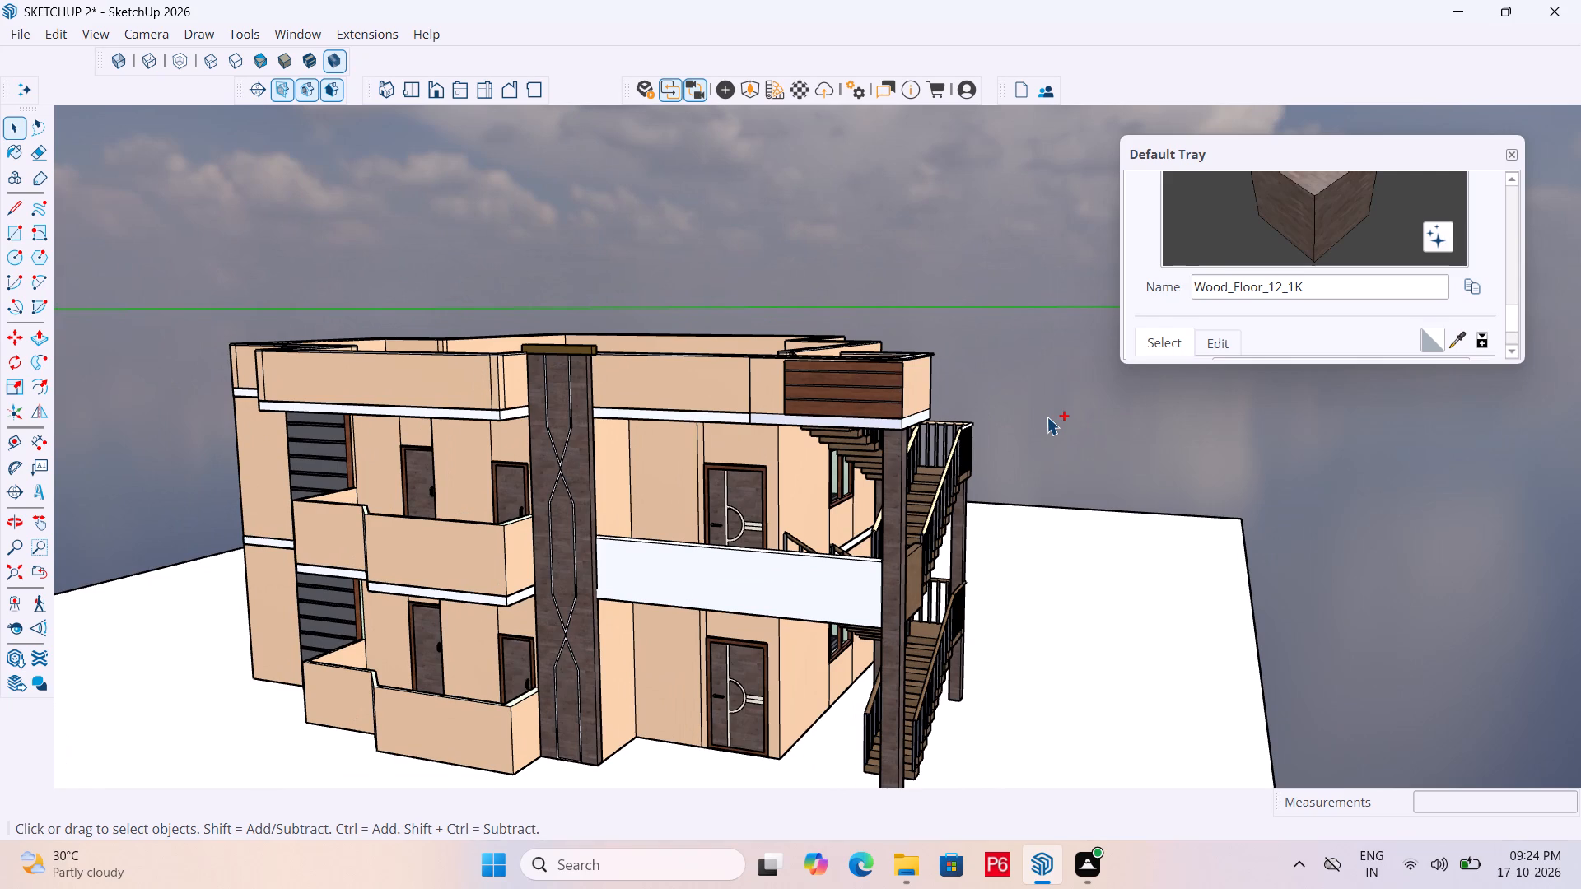
# Save the model again.
pyautogui.hotkey('ctrl', 's')
pyautogui.hotkey('ctrl', 's')
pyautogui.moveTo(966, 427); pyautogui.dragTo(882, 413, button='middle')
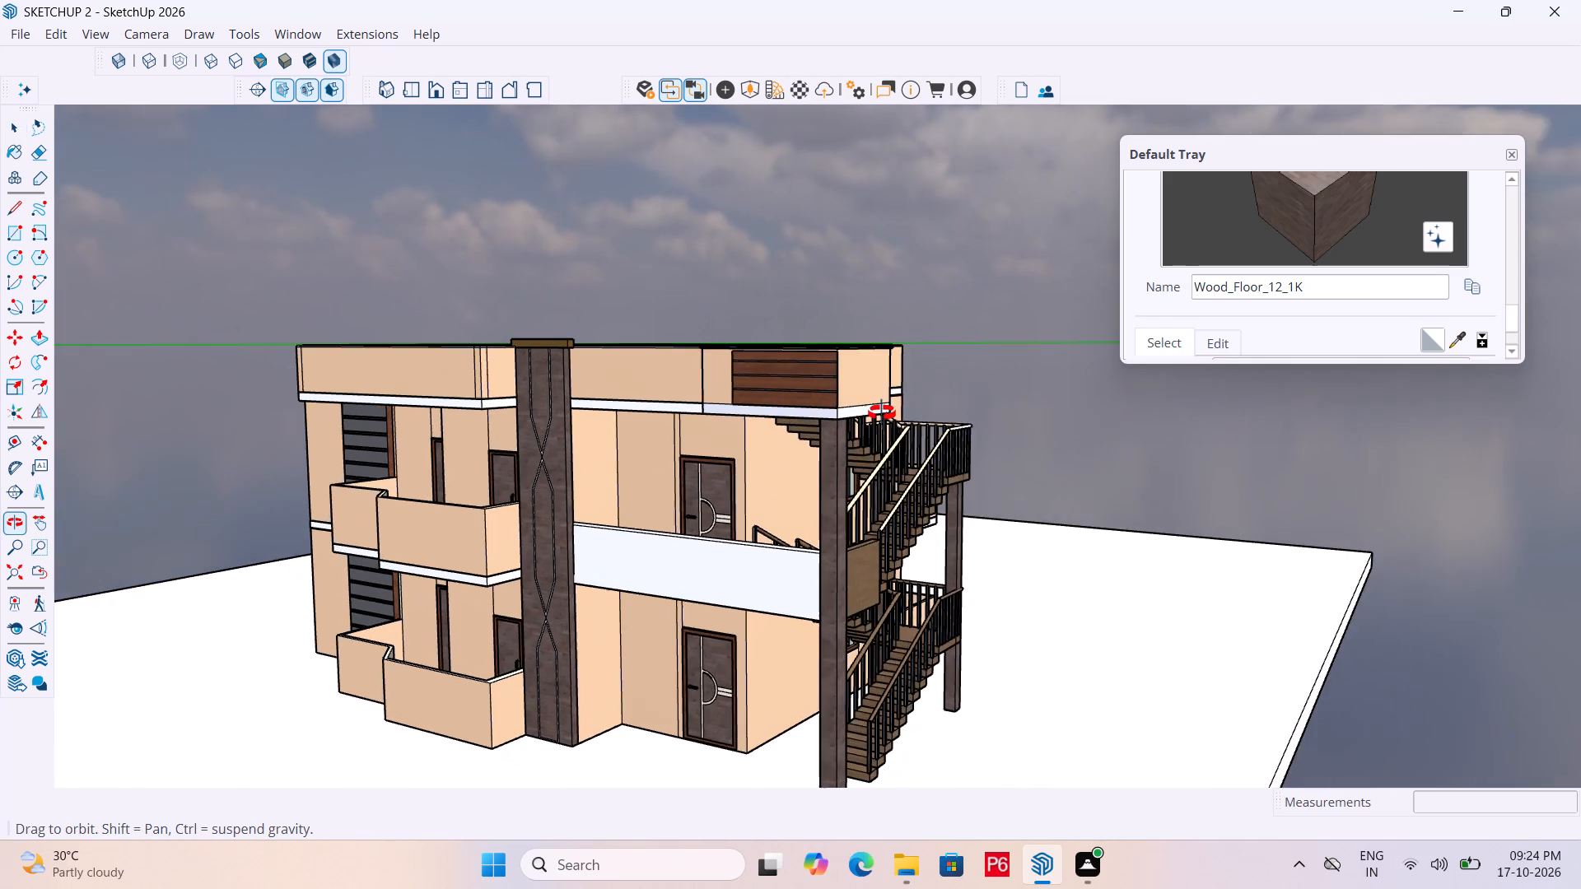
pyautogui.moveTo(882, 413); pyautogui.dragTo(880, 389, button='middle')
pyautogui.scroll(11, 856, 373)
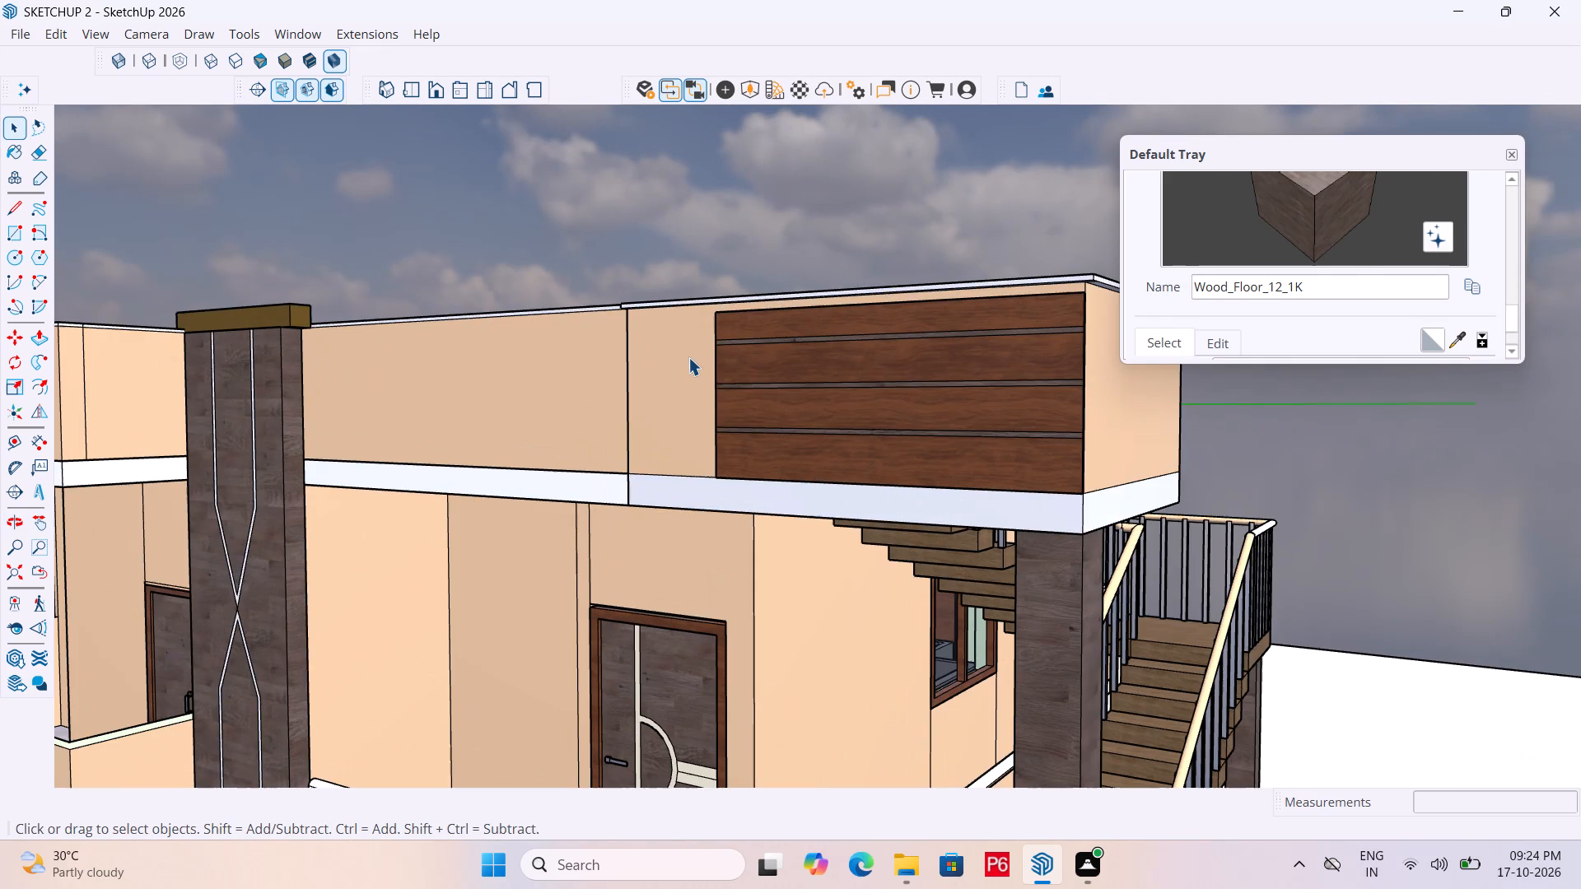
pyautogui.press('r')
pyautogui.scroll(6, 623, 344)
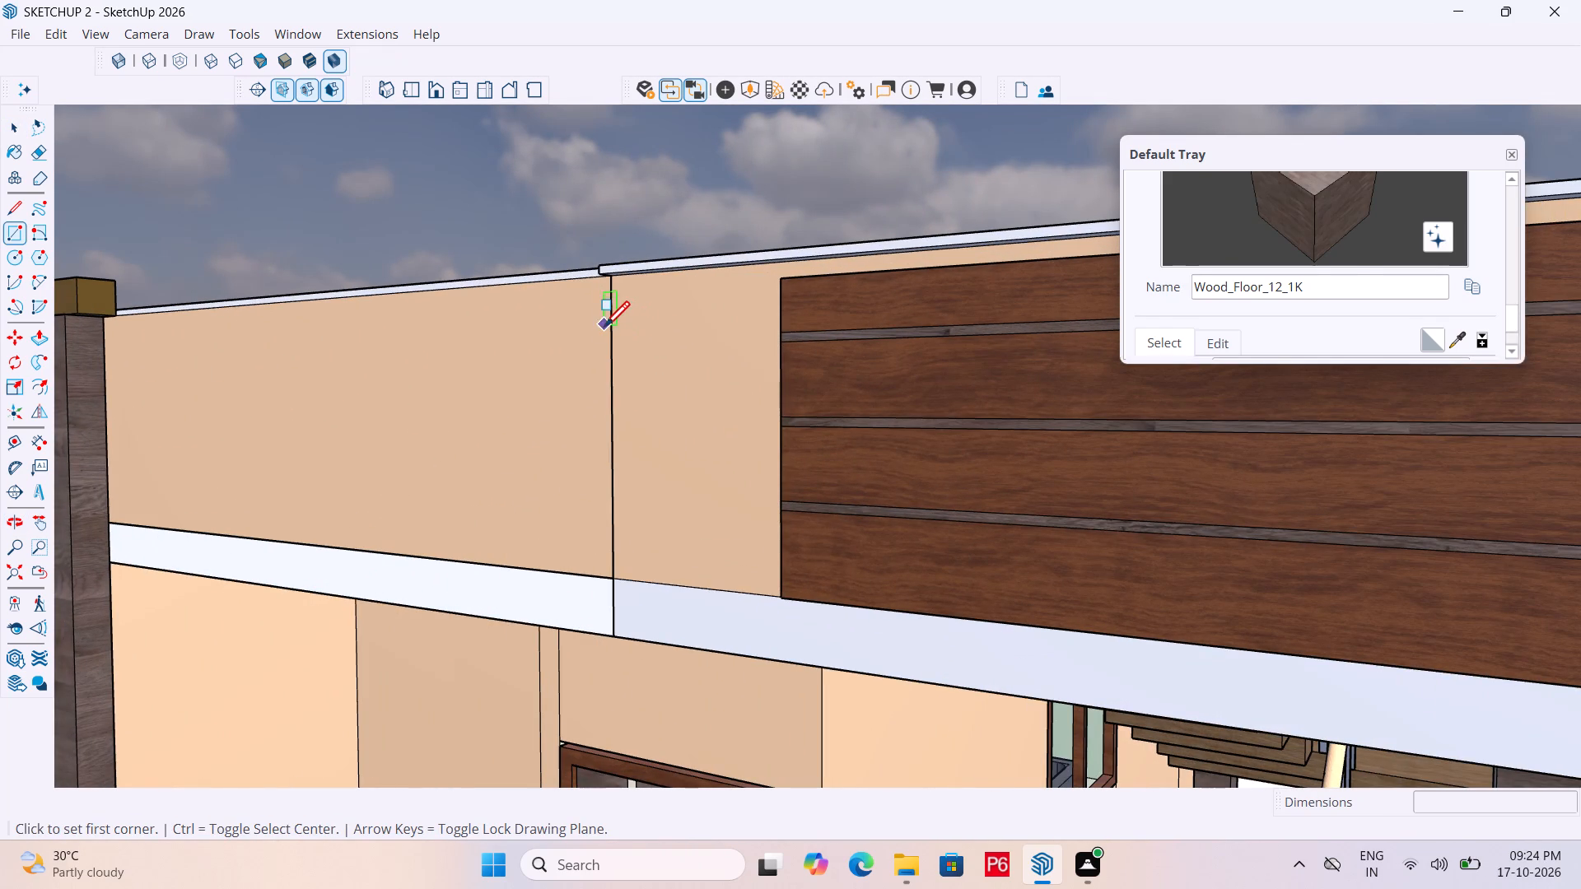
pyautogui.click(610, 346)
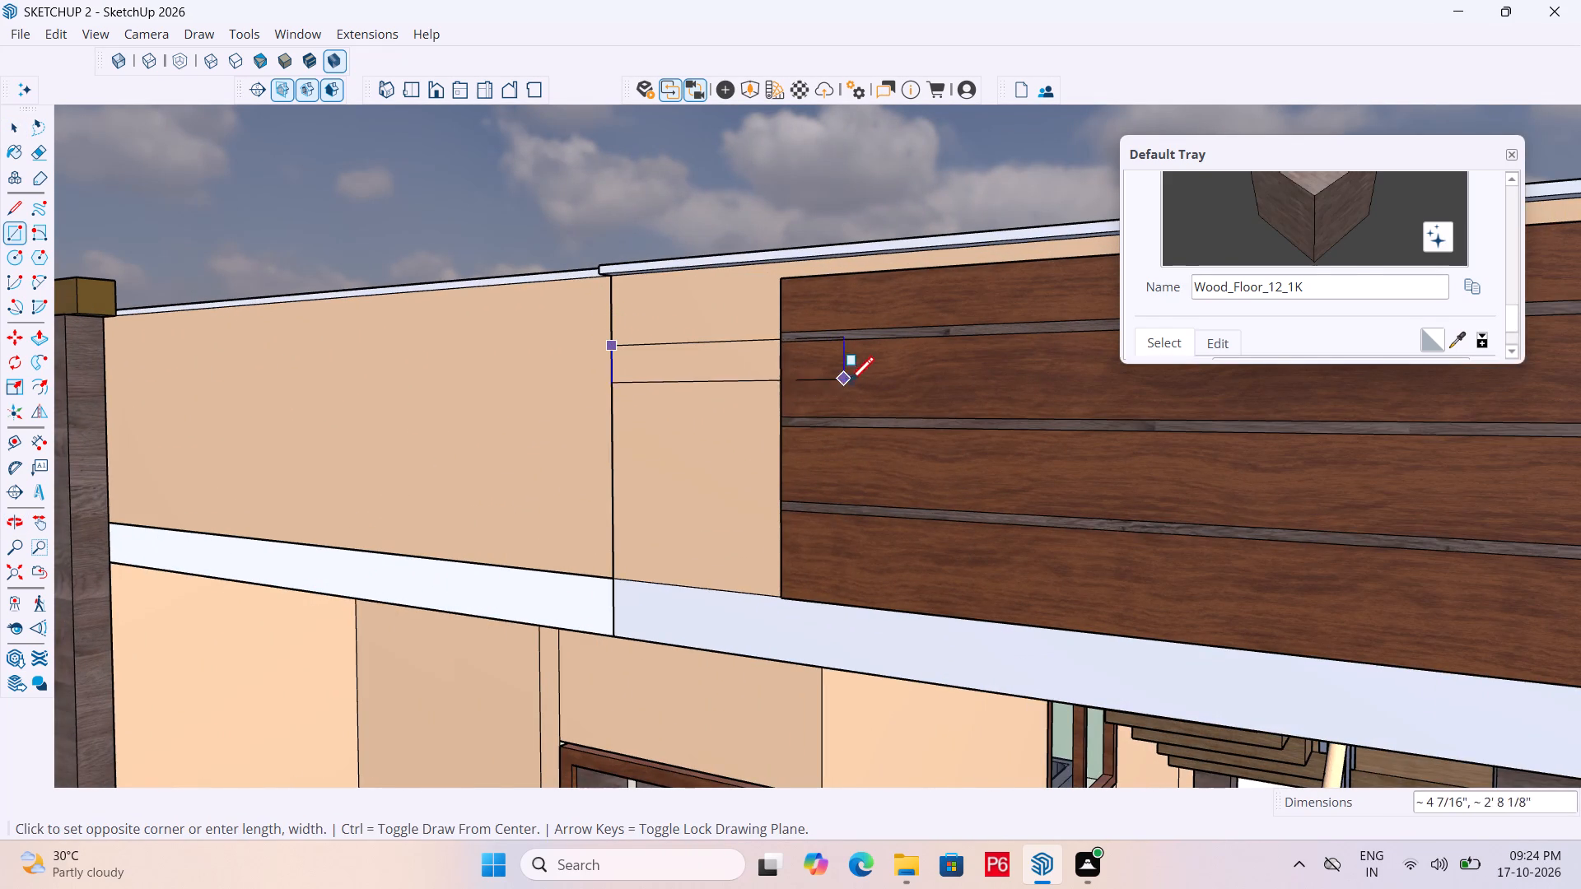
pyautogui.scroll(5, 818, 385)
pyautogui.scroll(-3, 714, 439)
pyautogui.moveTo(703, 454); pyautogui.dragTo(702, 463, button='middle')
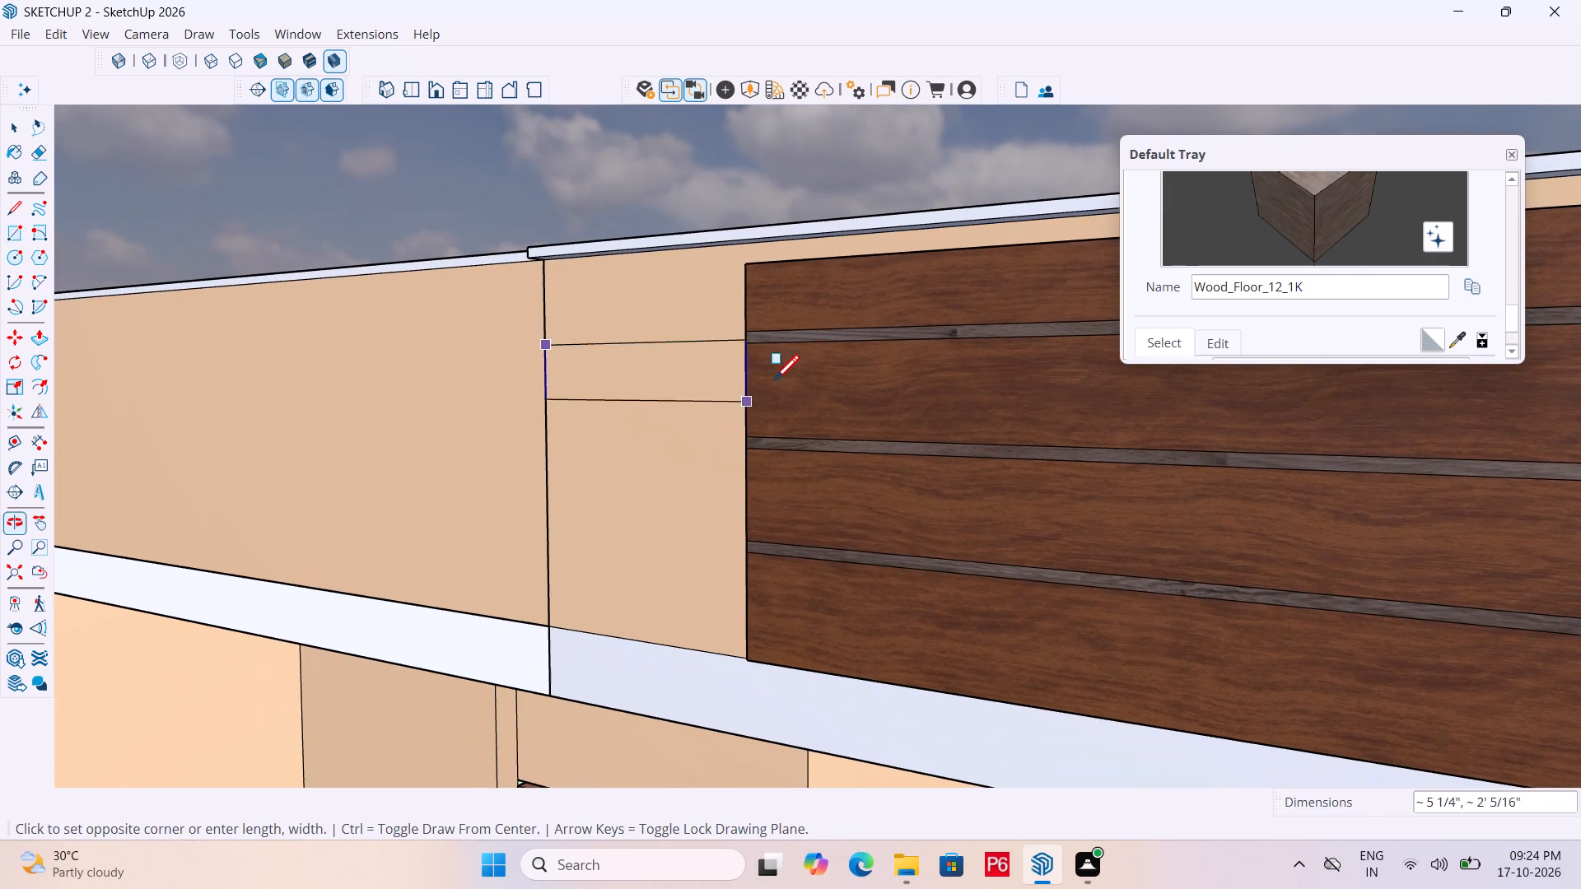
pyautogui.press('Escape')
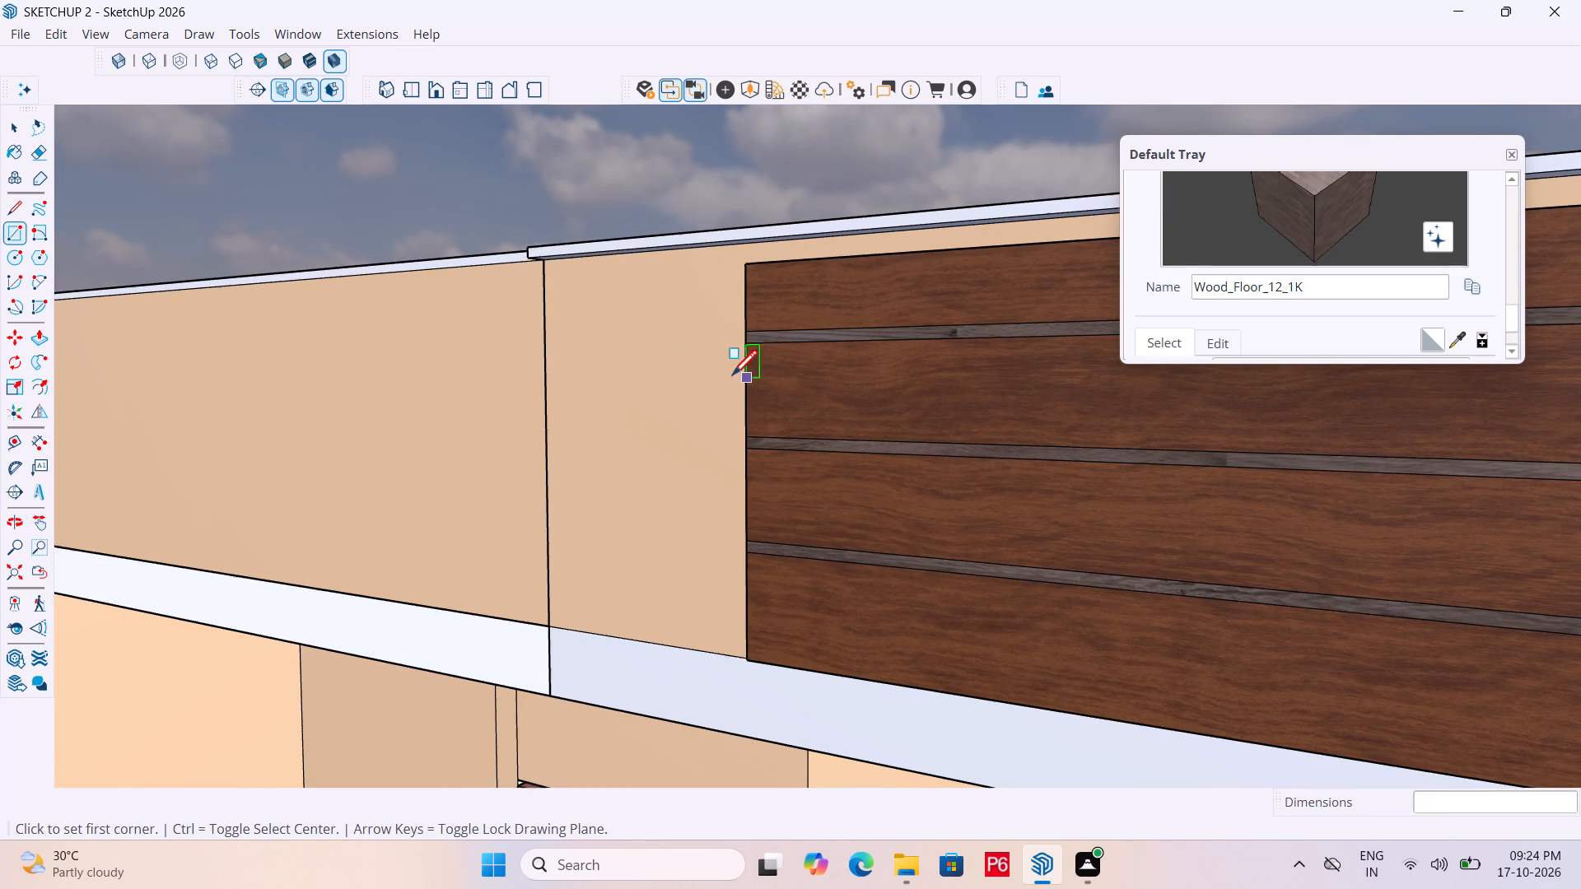
# Draw a thin horizontal rectangle from the parapet's vertical joint line onto the second wooden board and make it a group.
pyautogui.click(545, 369)
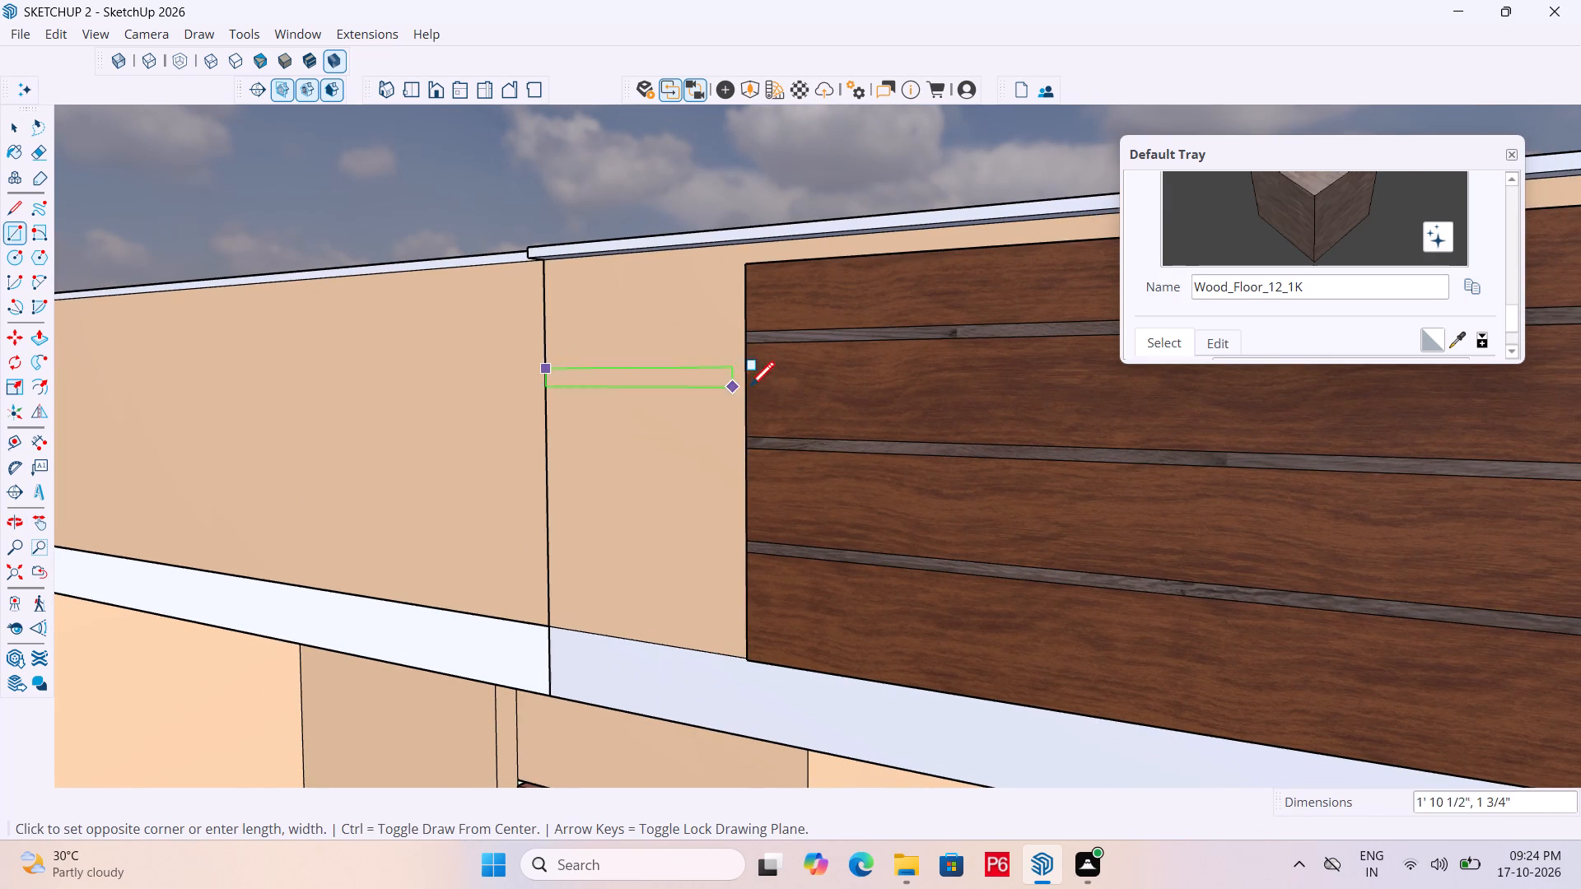
pyautogui.click(864, 403)
pyautogui.press('space')
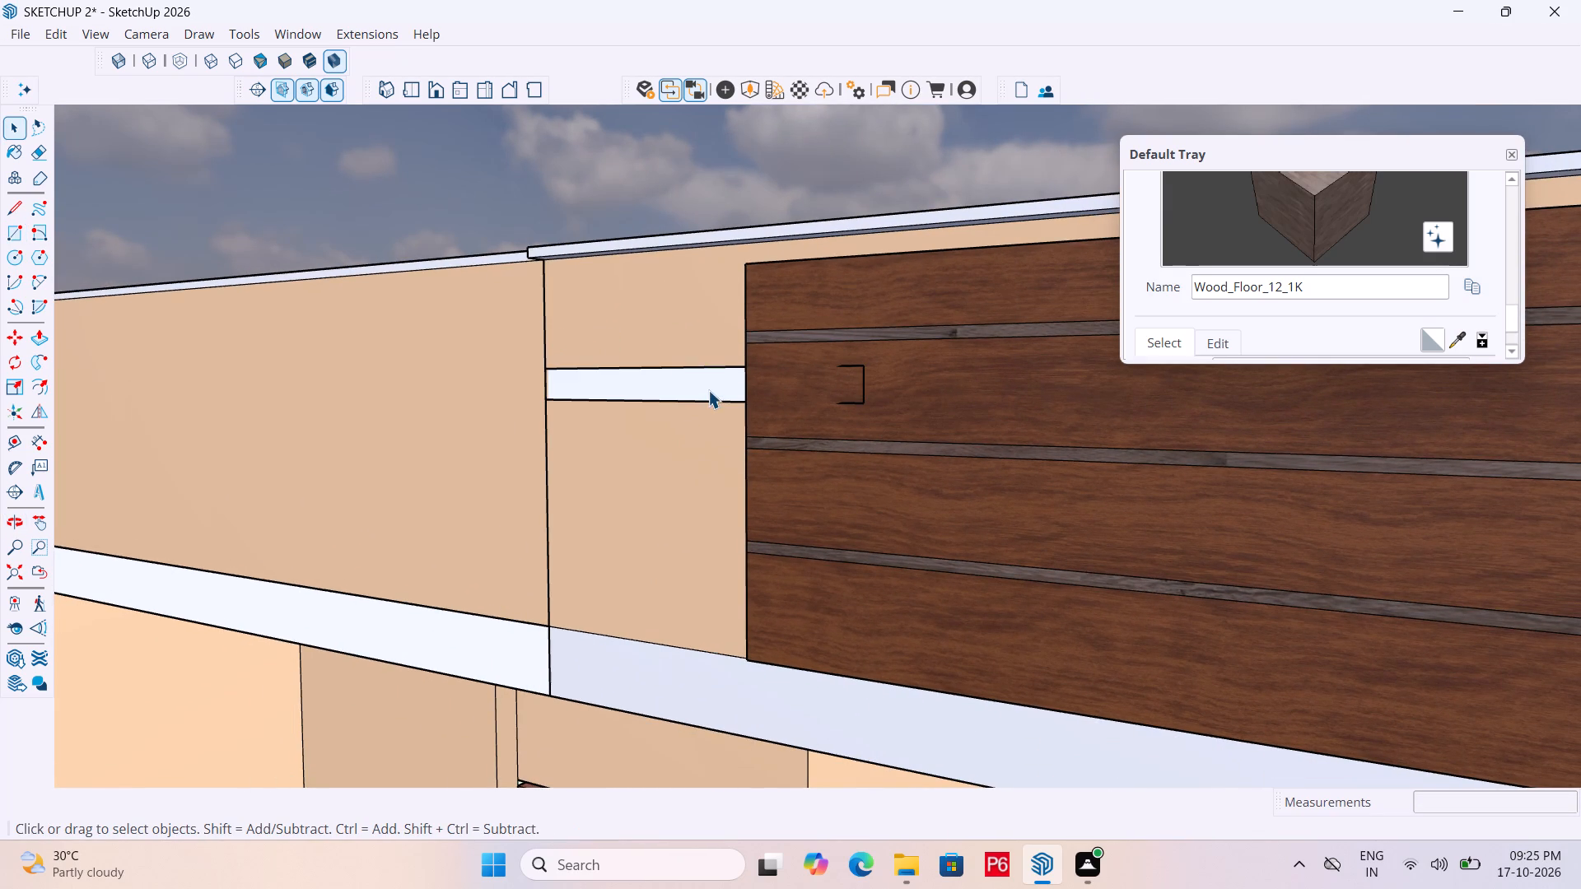
pyautogui.doubleClick(709, 389)
pyautogui.rightClick(709, 389)
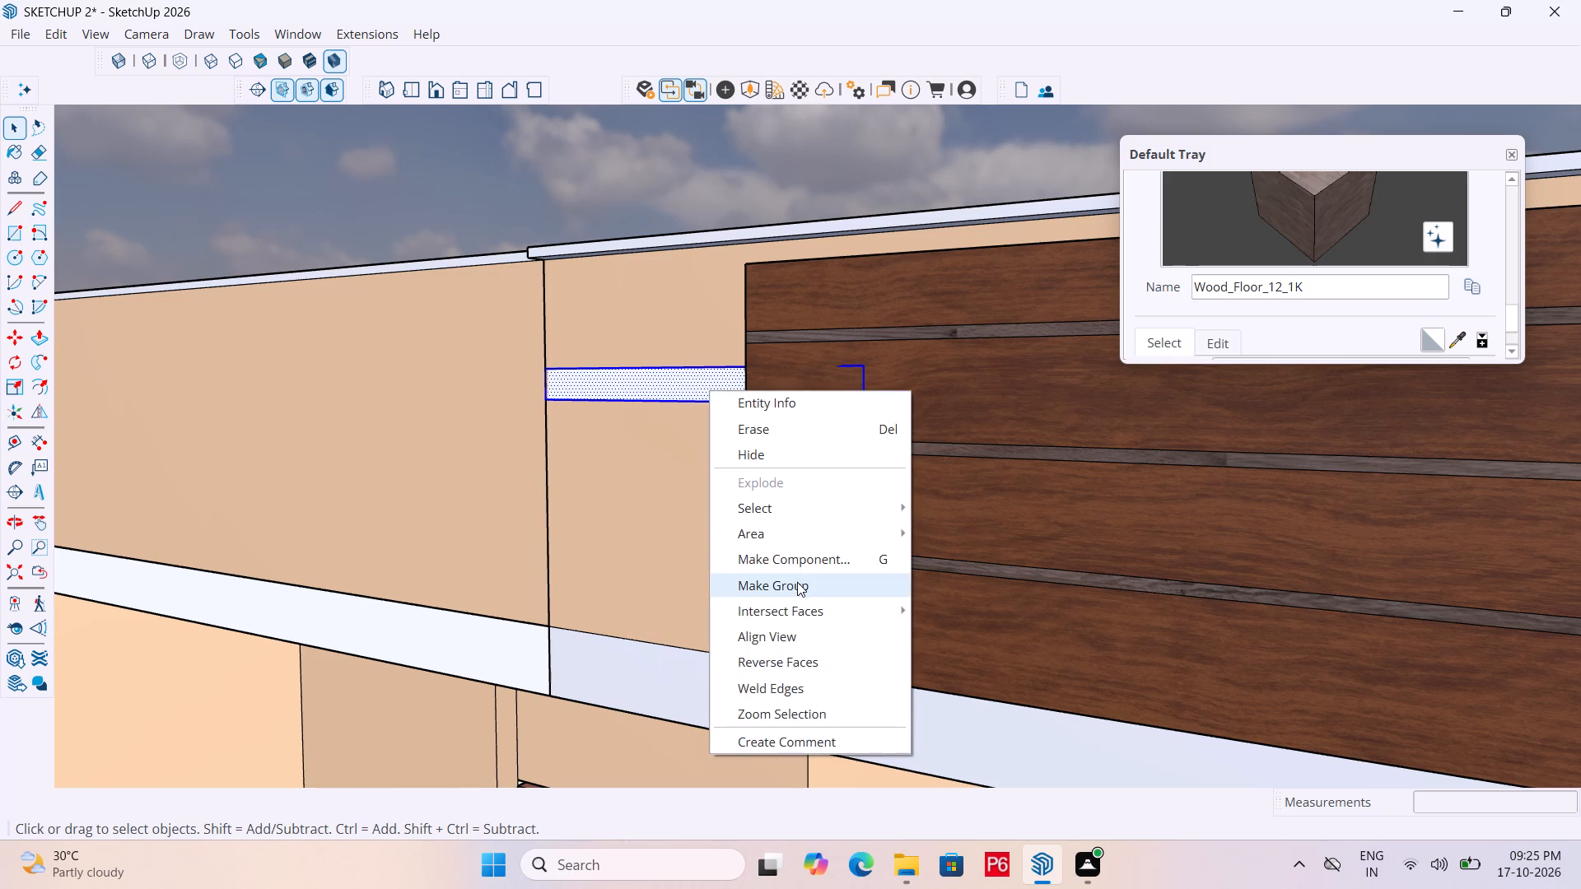
pyautogui.click(797, 582)
# Inside the new group, Push/Pull the rectangle outward by 2" to form a bar, and leave the group.
pyautogui.press('space')
pyautogui.doubleClick(702, 389)
pyautogui.click(696, 384)
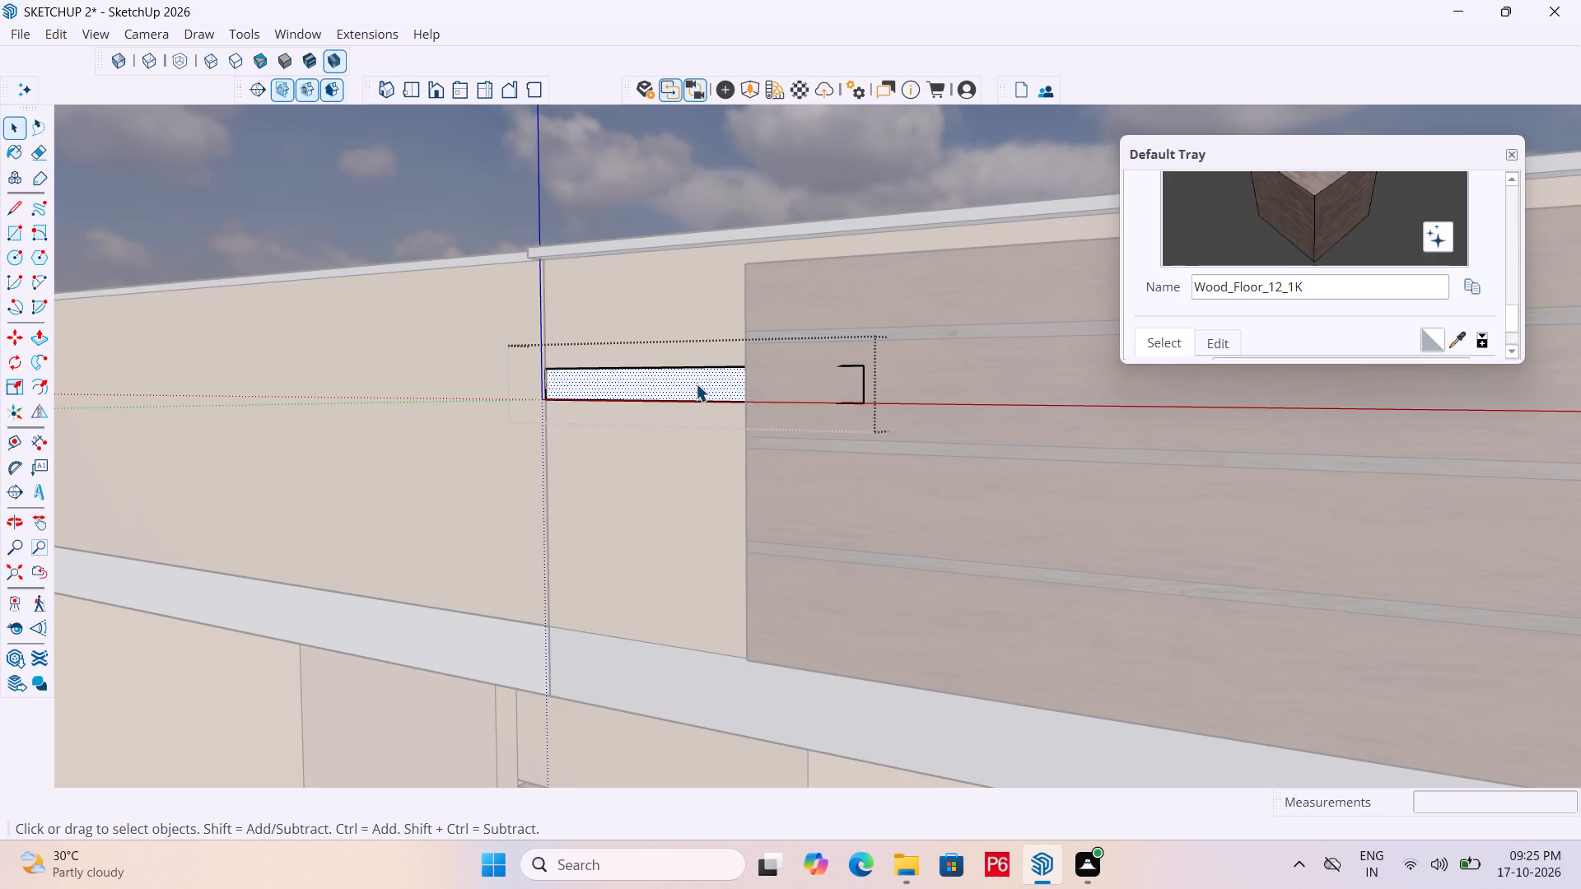
pyautogui.press('p')
pyautogui.click(696, 384)
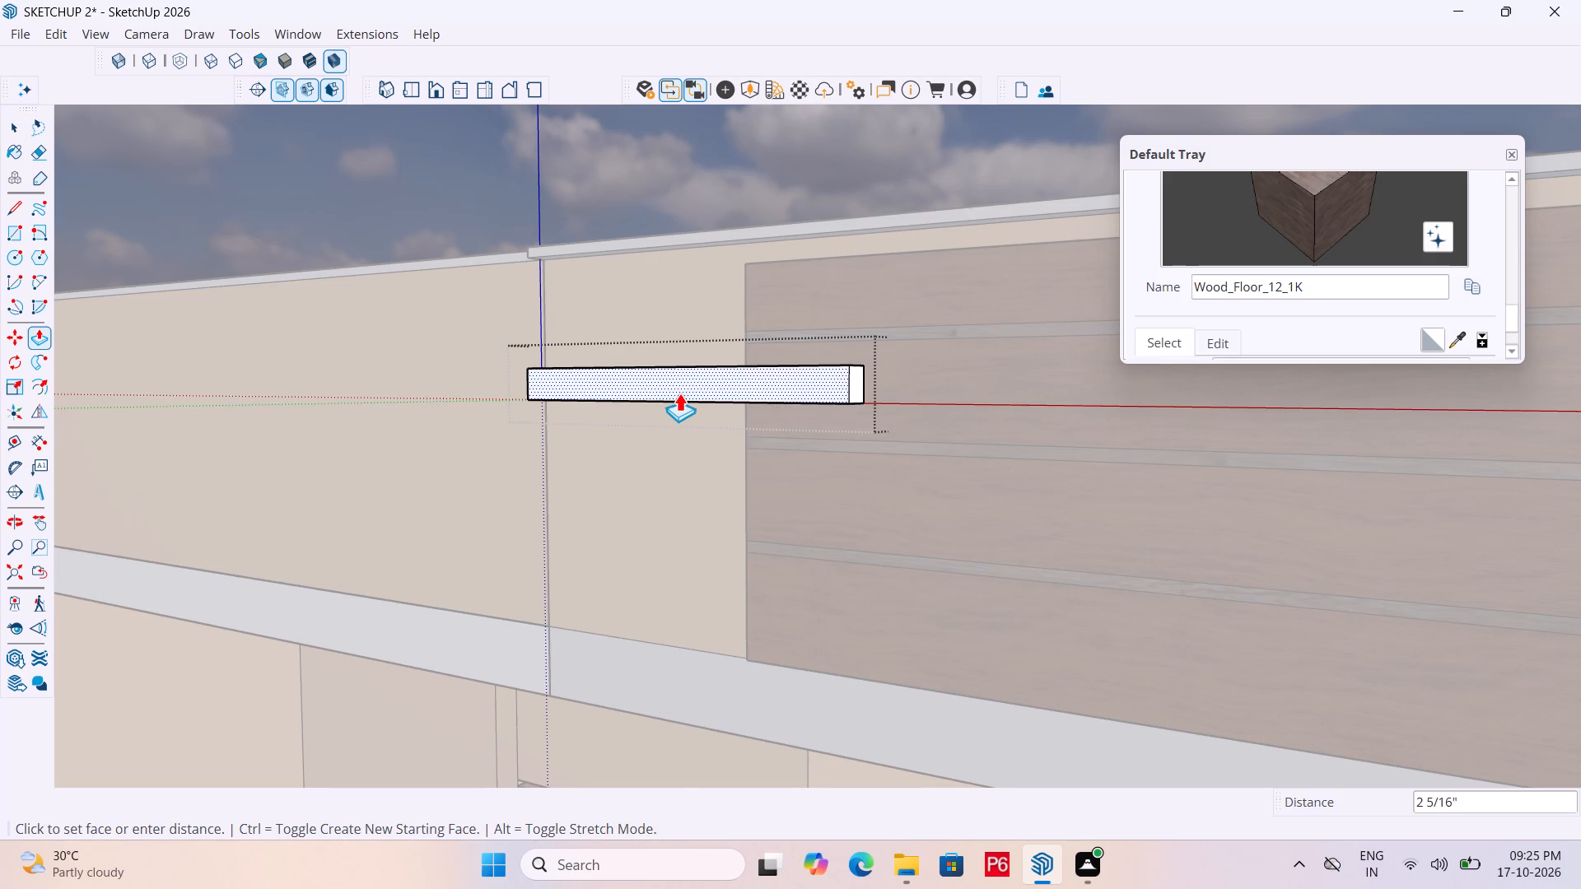
pyautogui.moveTo(675, 398); pyautogui.dragTo(615, 545, button='middle')
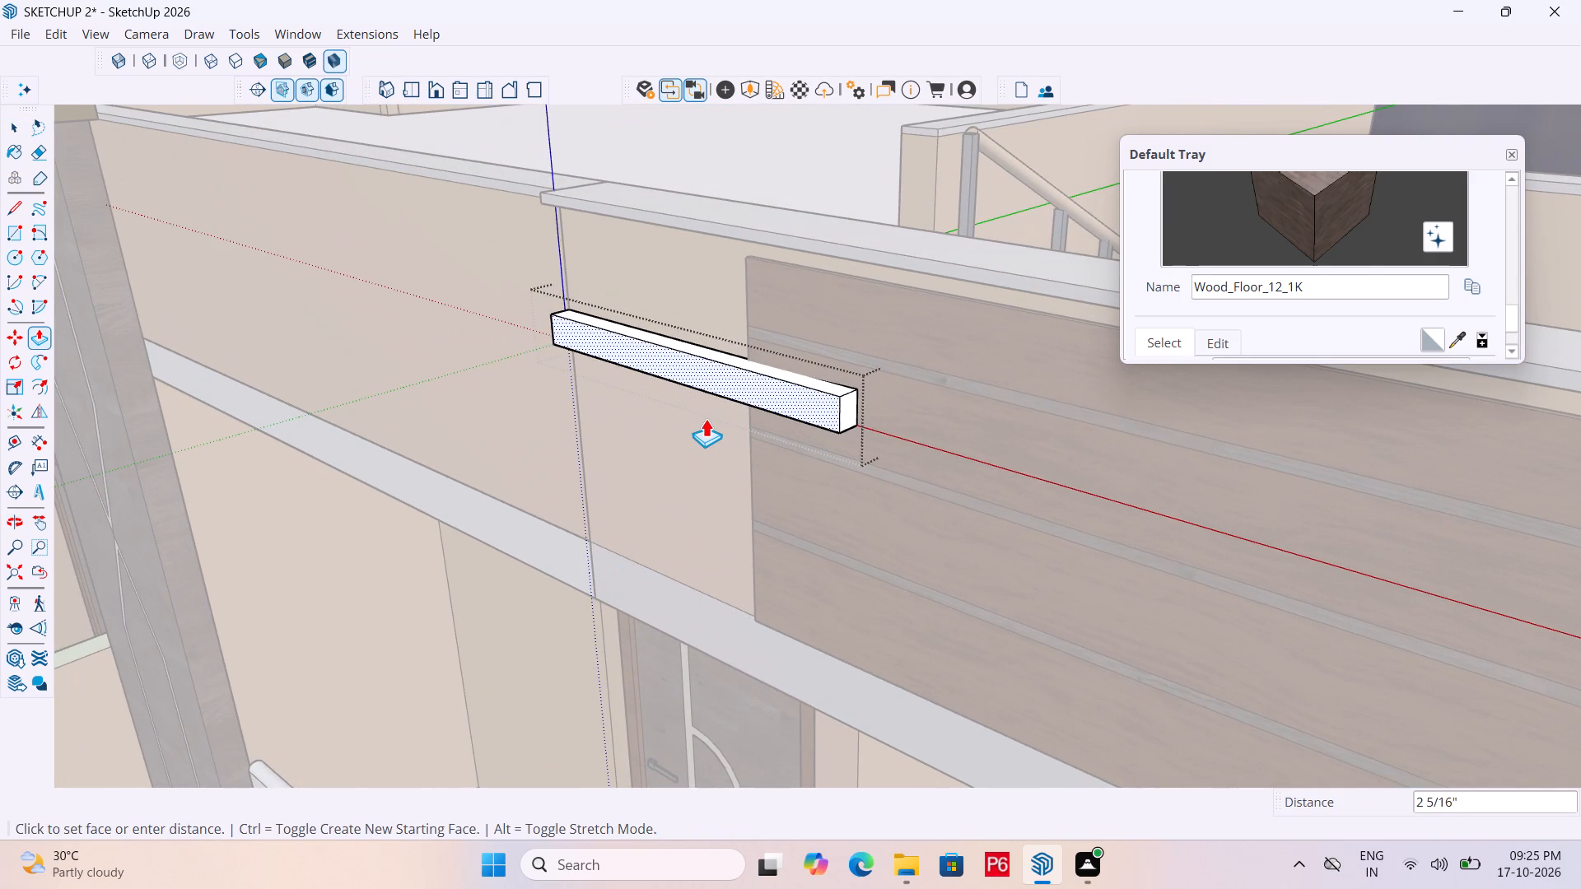
pyautogui.press('2')
pyautogui.hotkey('shift', '"')
pyautogui.press('Return')
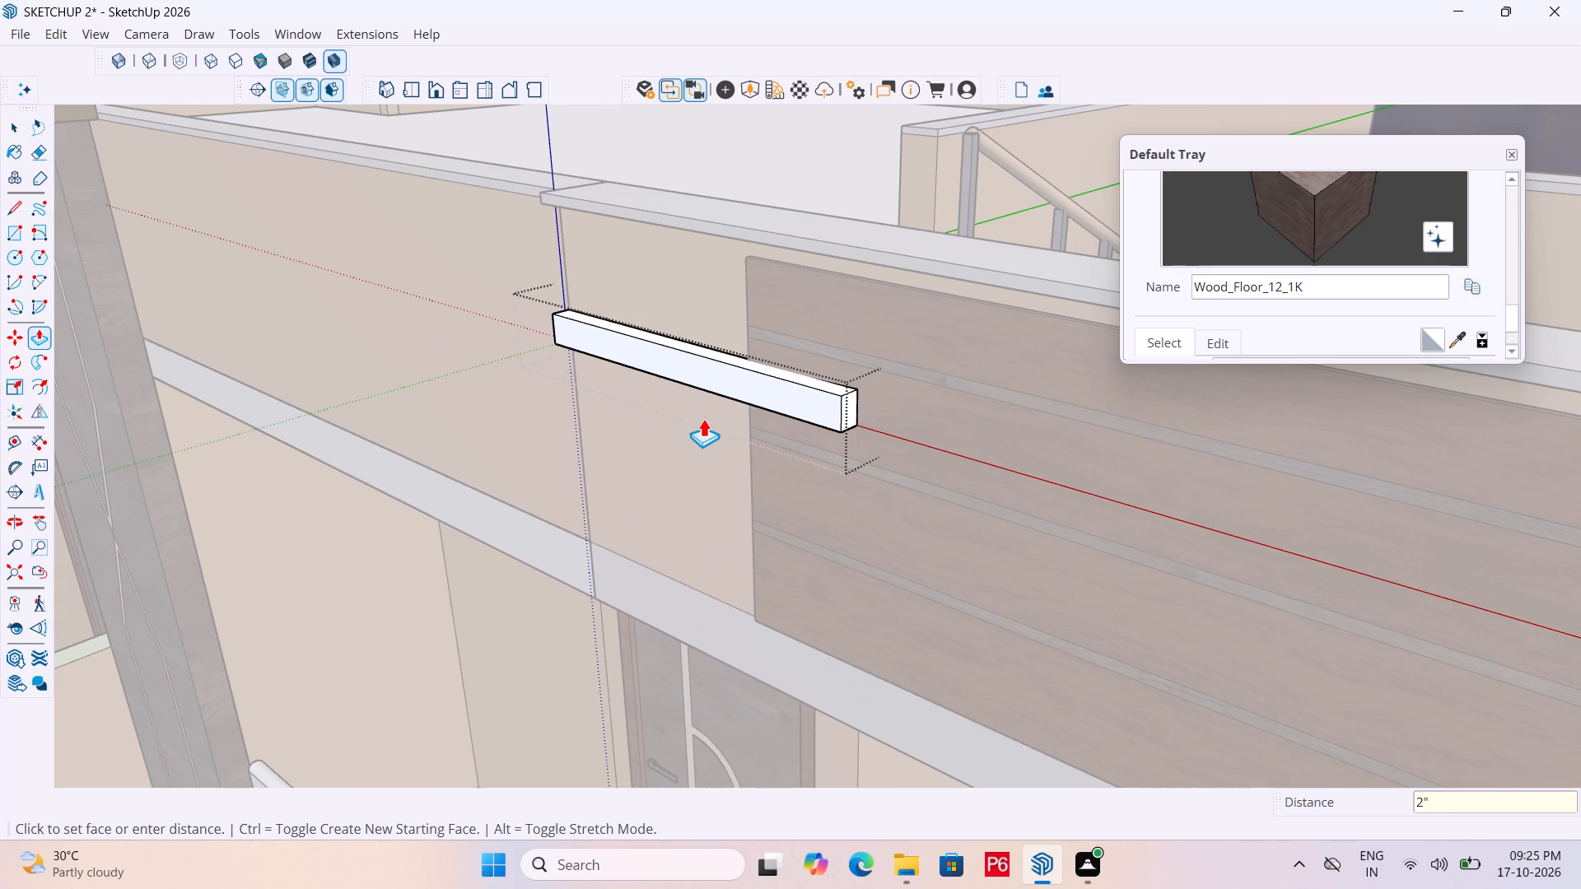
pyautogui.scroll(-6, 691, 316)
pyautogui.press('space')
pyautogui.click(1557, 323)
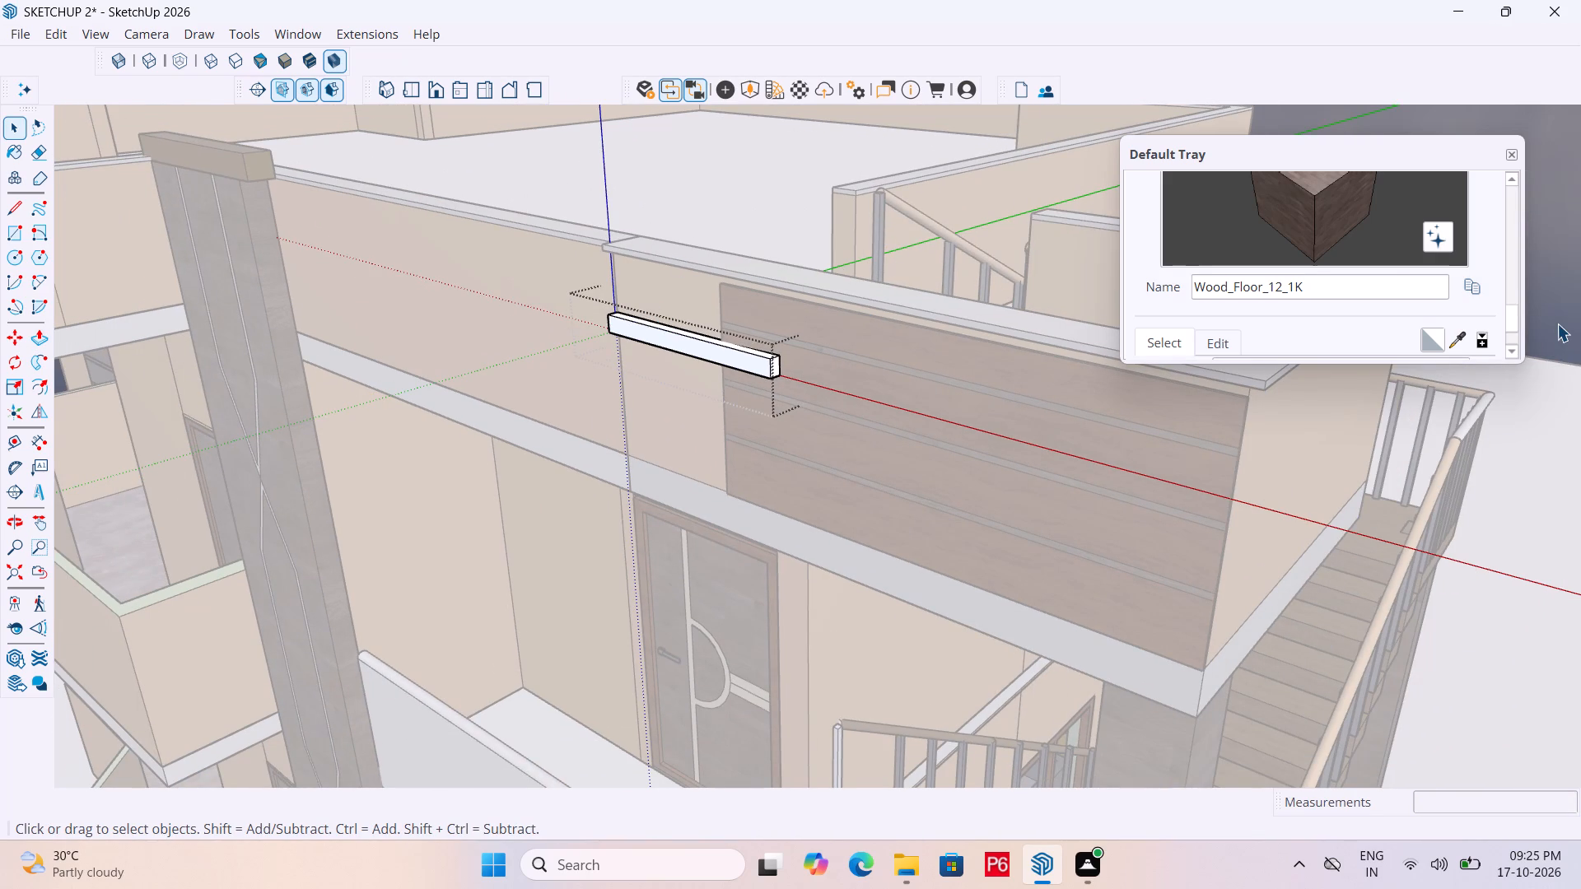
pyautogui.click(1557, 314)
# Copy the white bar straight down by about 4 3/8".
pyautogui.moveTo(860, 427); pyautogui.dragTo(876, 397, button='middle')
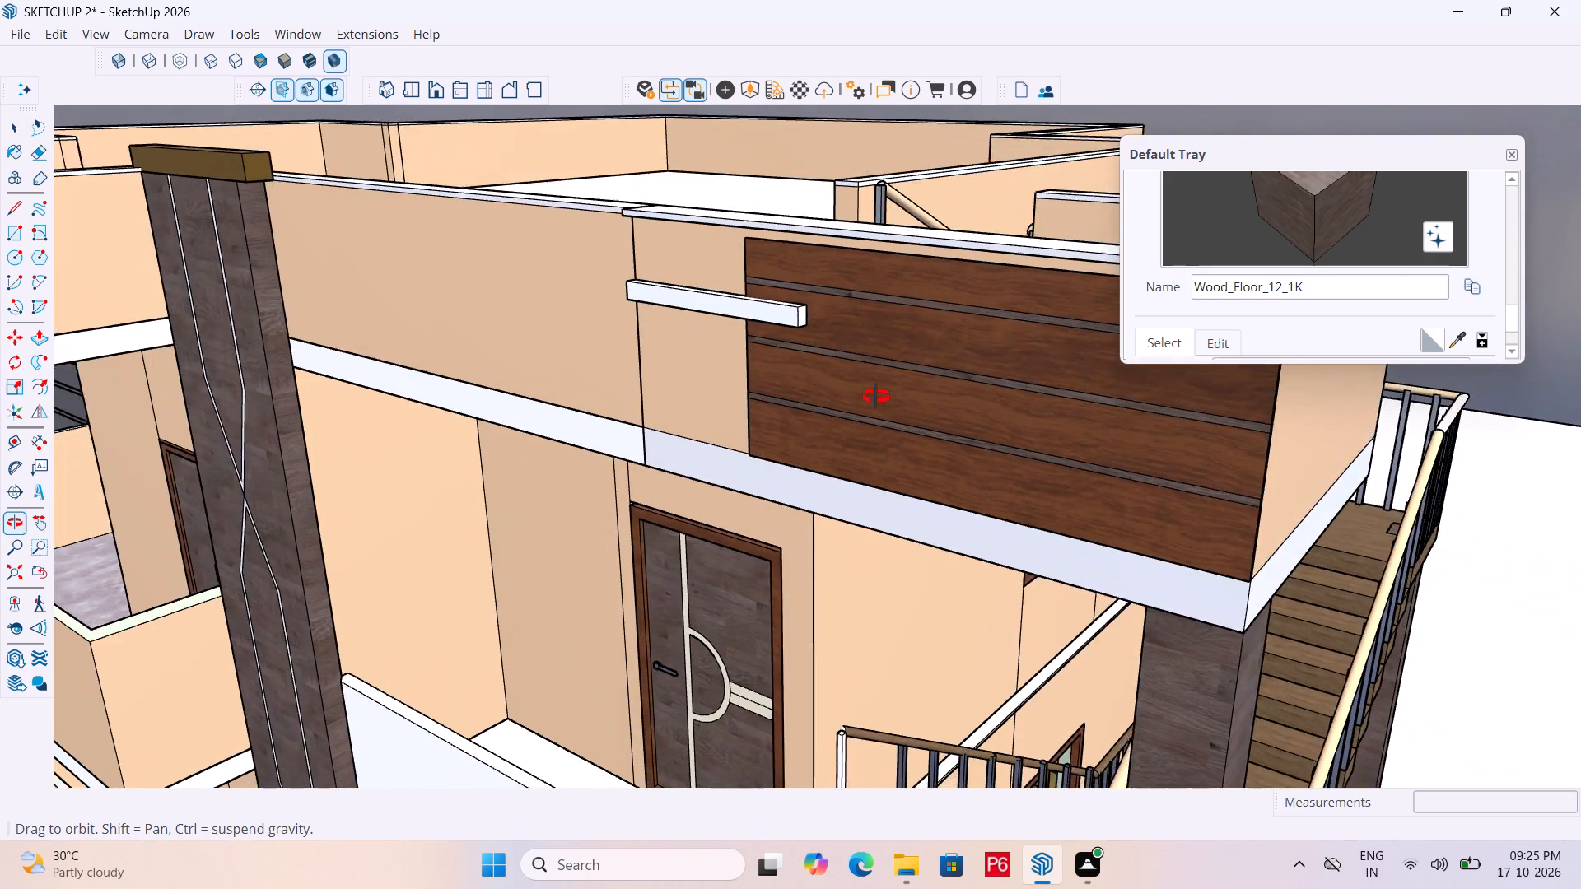
pyautogui.moveTo(876, 397); pyautogui.dragTo(875, 397, button='middle')
pyautogui.scroll(5, 769, 332)
pyautogui.click(804, 317)
pyautogui.scroll(6, 831, 337)
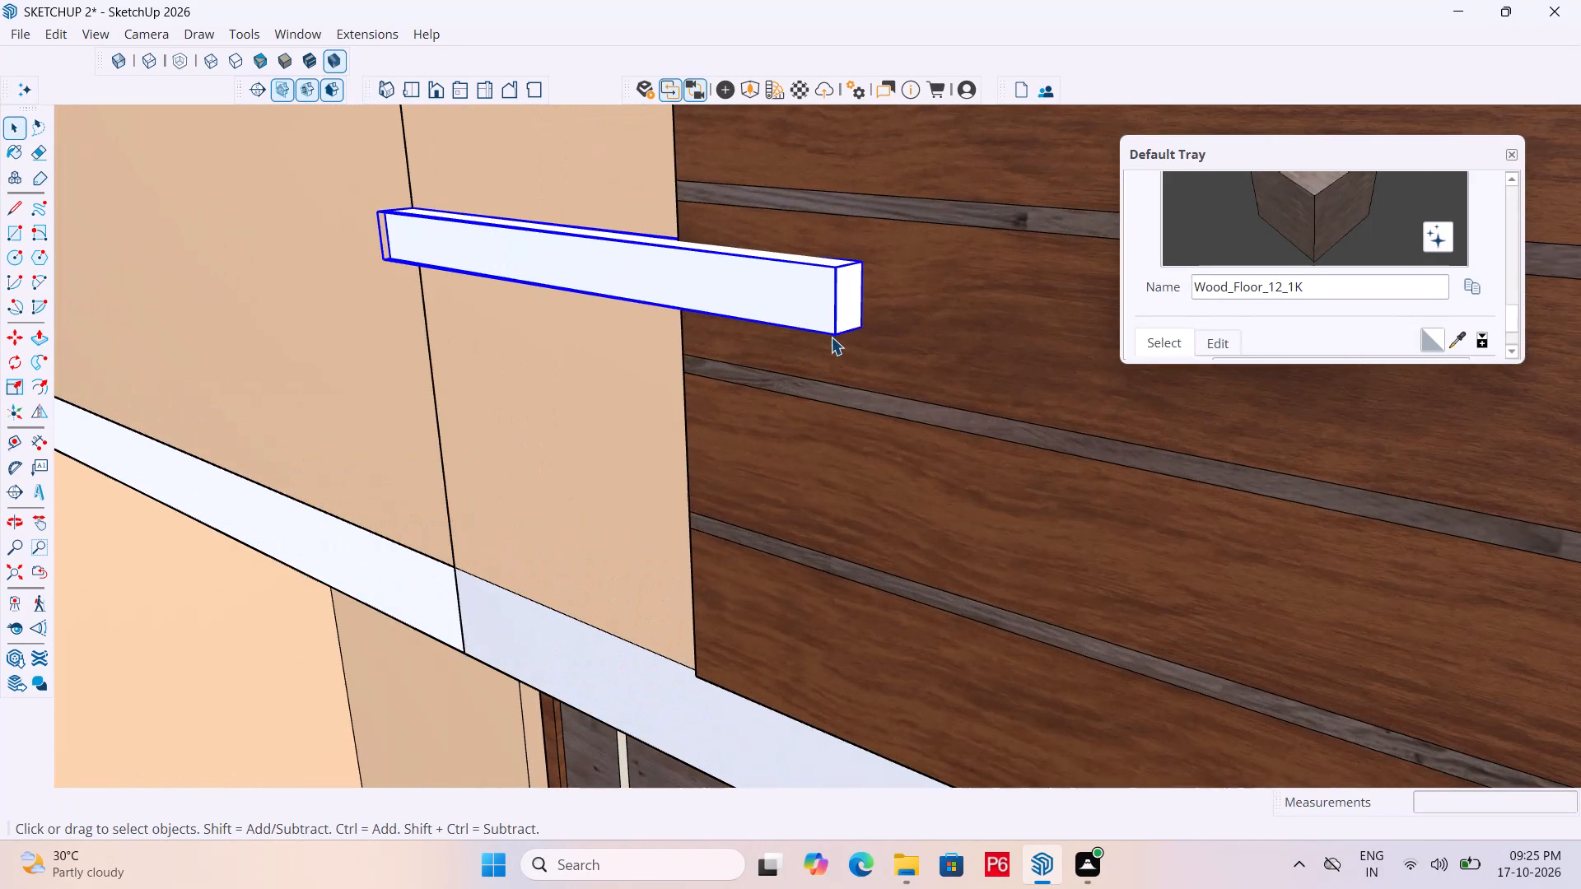
pyautogui.press('m')
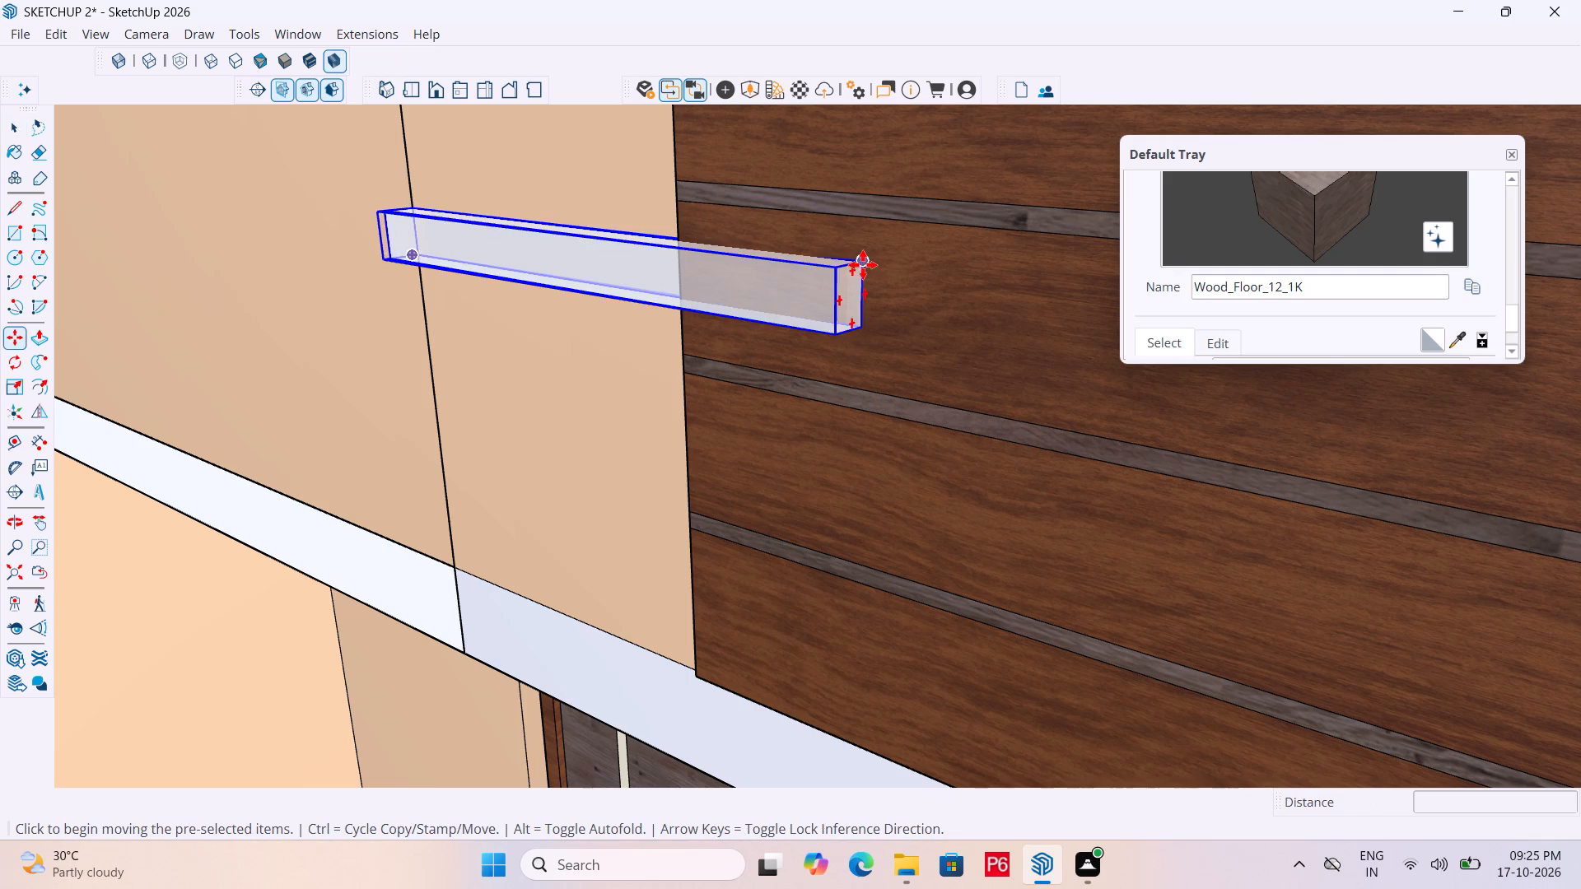
pyautogui.click(863, 264)
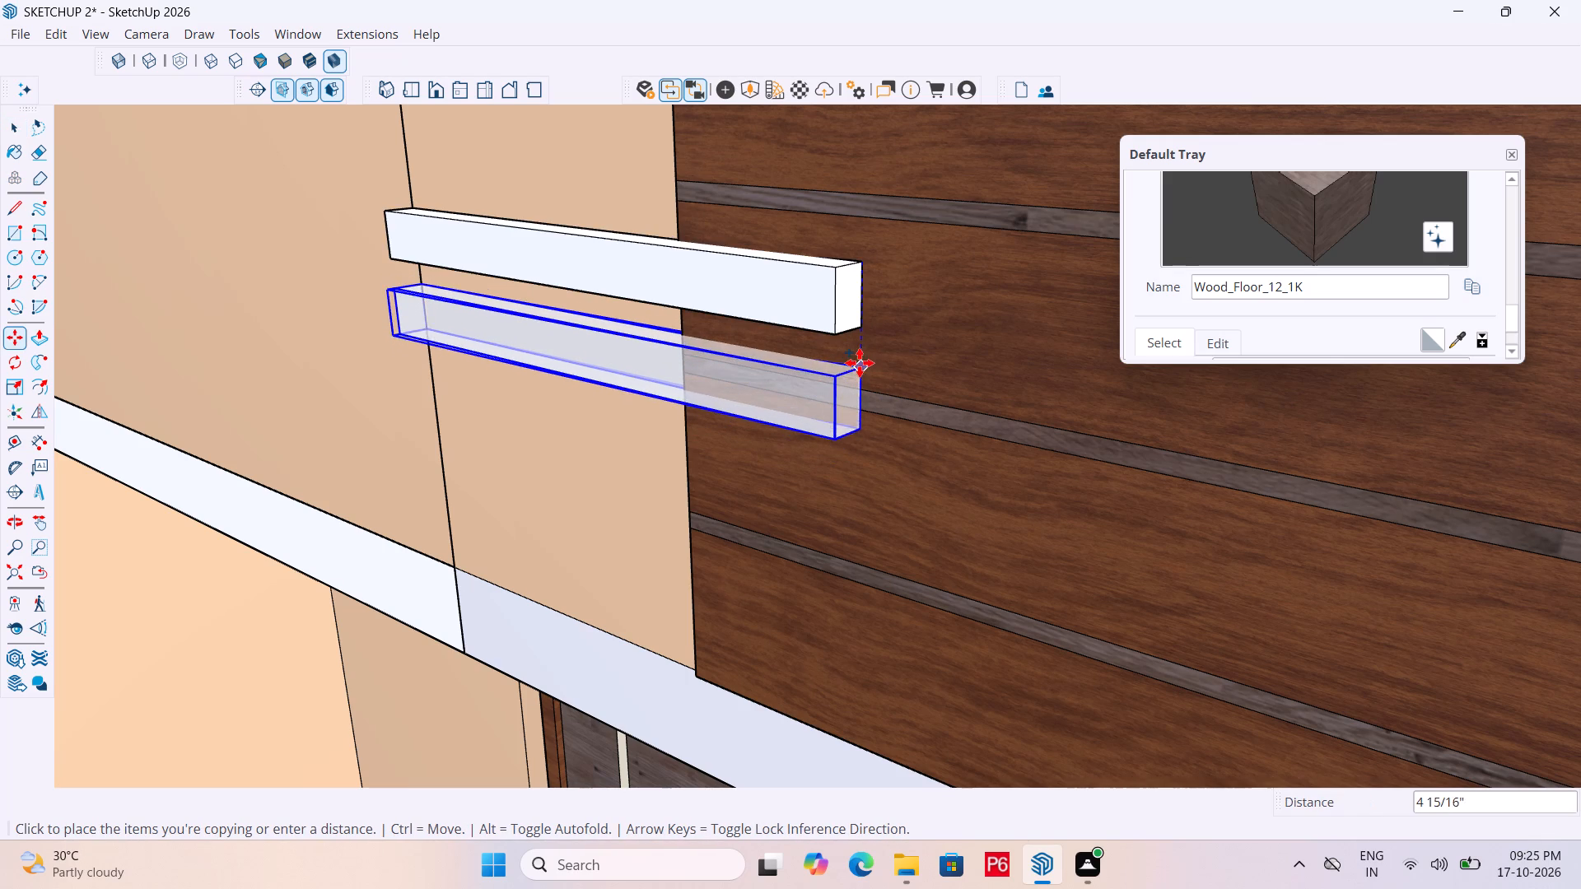
pyautogui.click(863, 356)
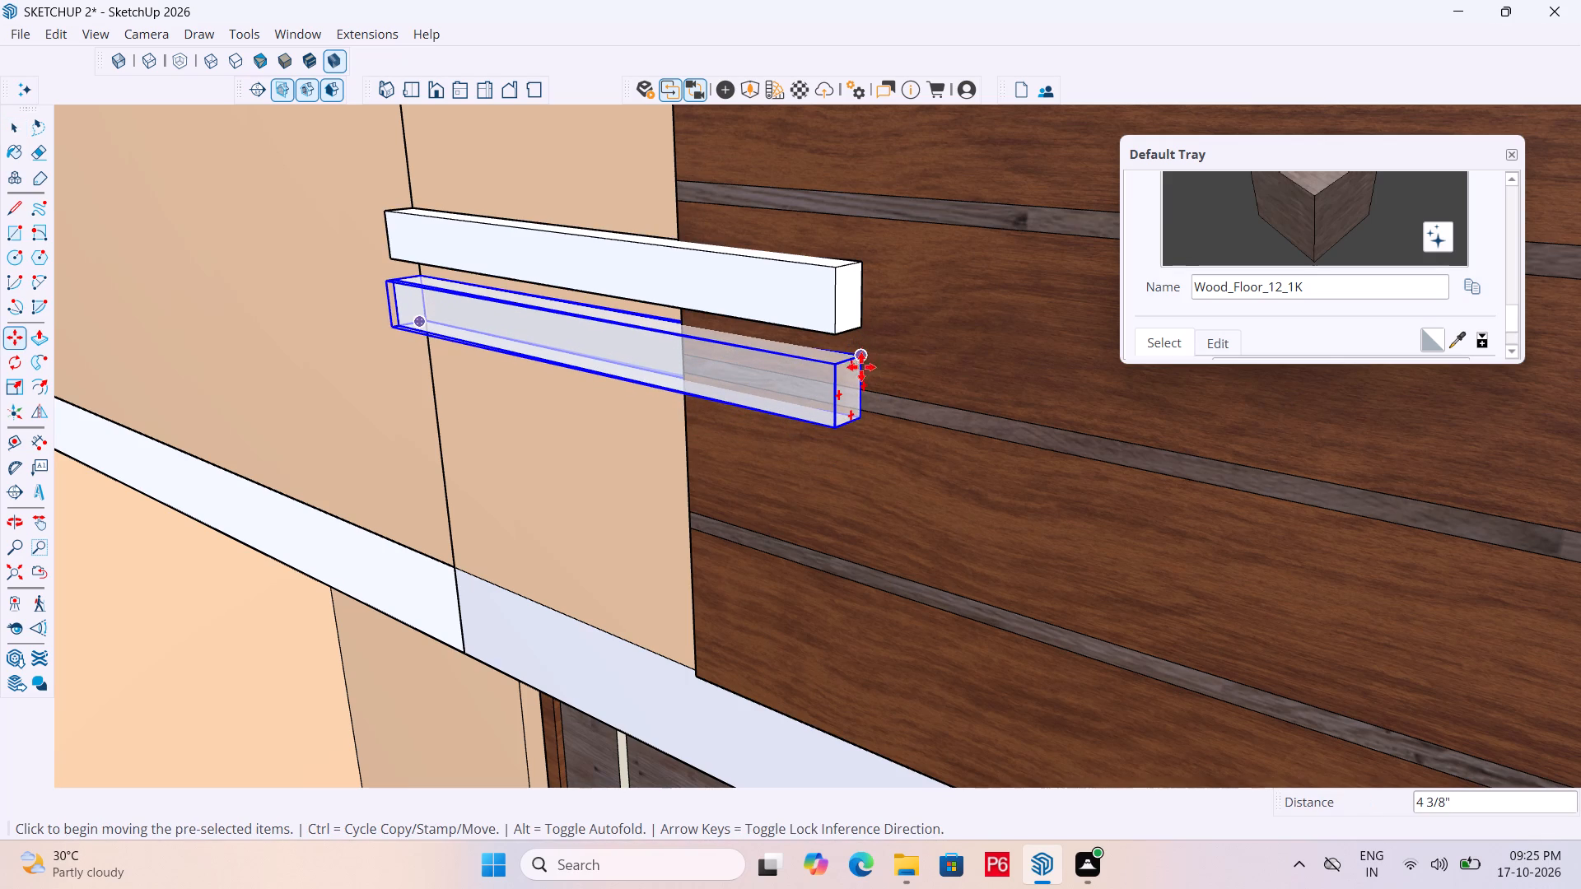
# Copy the lower white bar straight down by about 4 5/8" to make a third bar on the parapet.
pyautogui.click(858, 360)
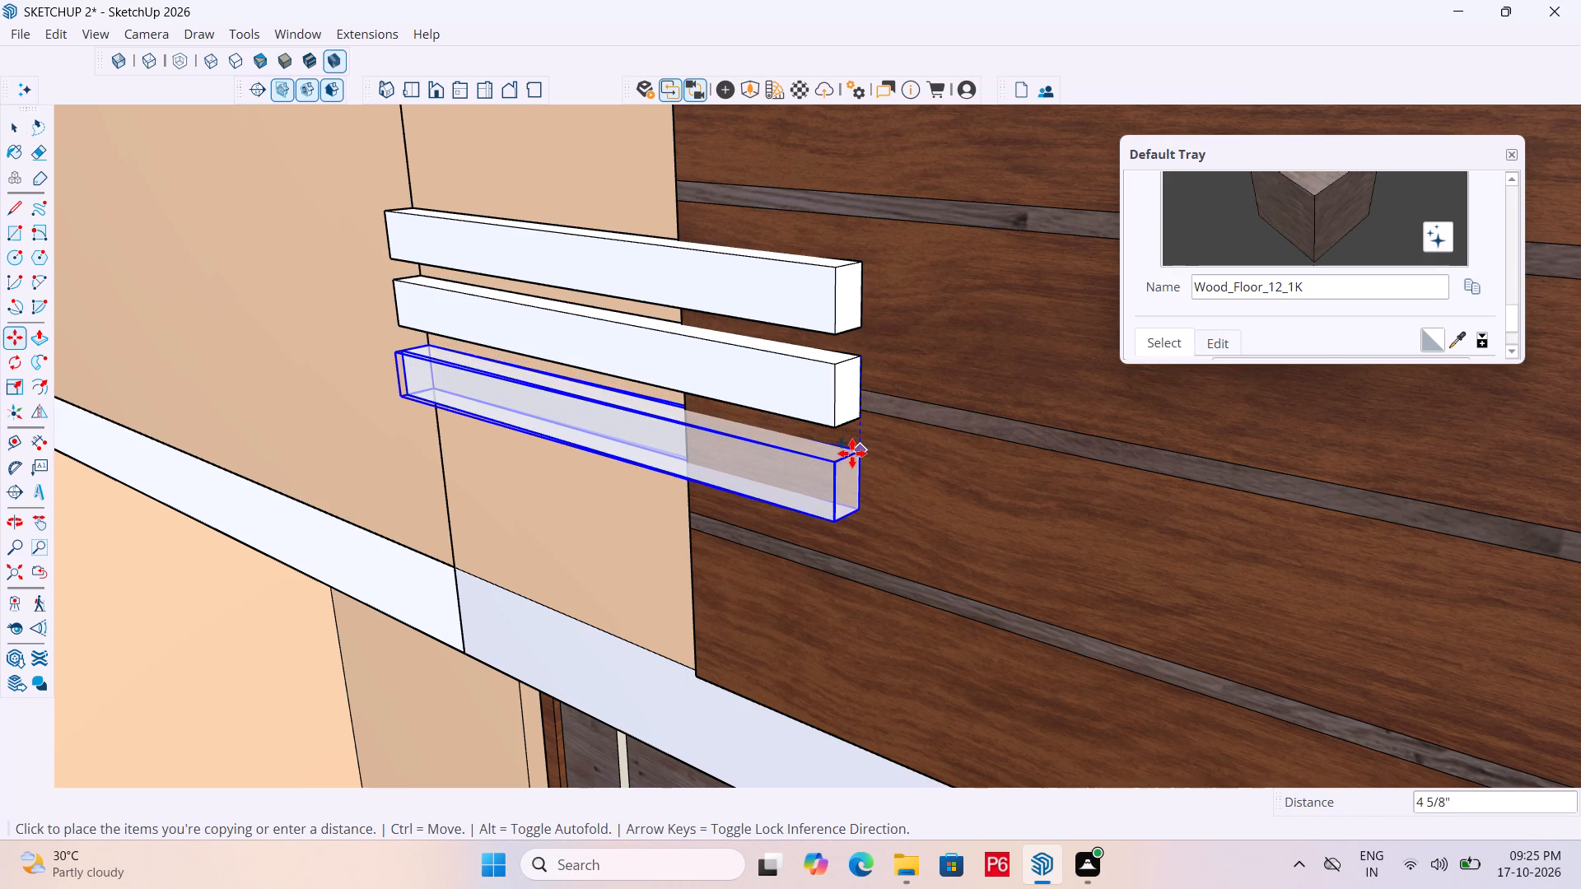
pyautogui.click(852, 455)
pyautogui.scroll(-7, 716, 227)
pyautogui.scroll(-13, 605, 310)
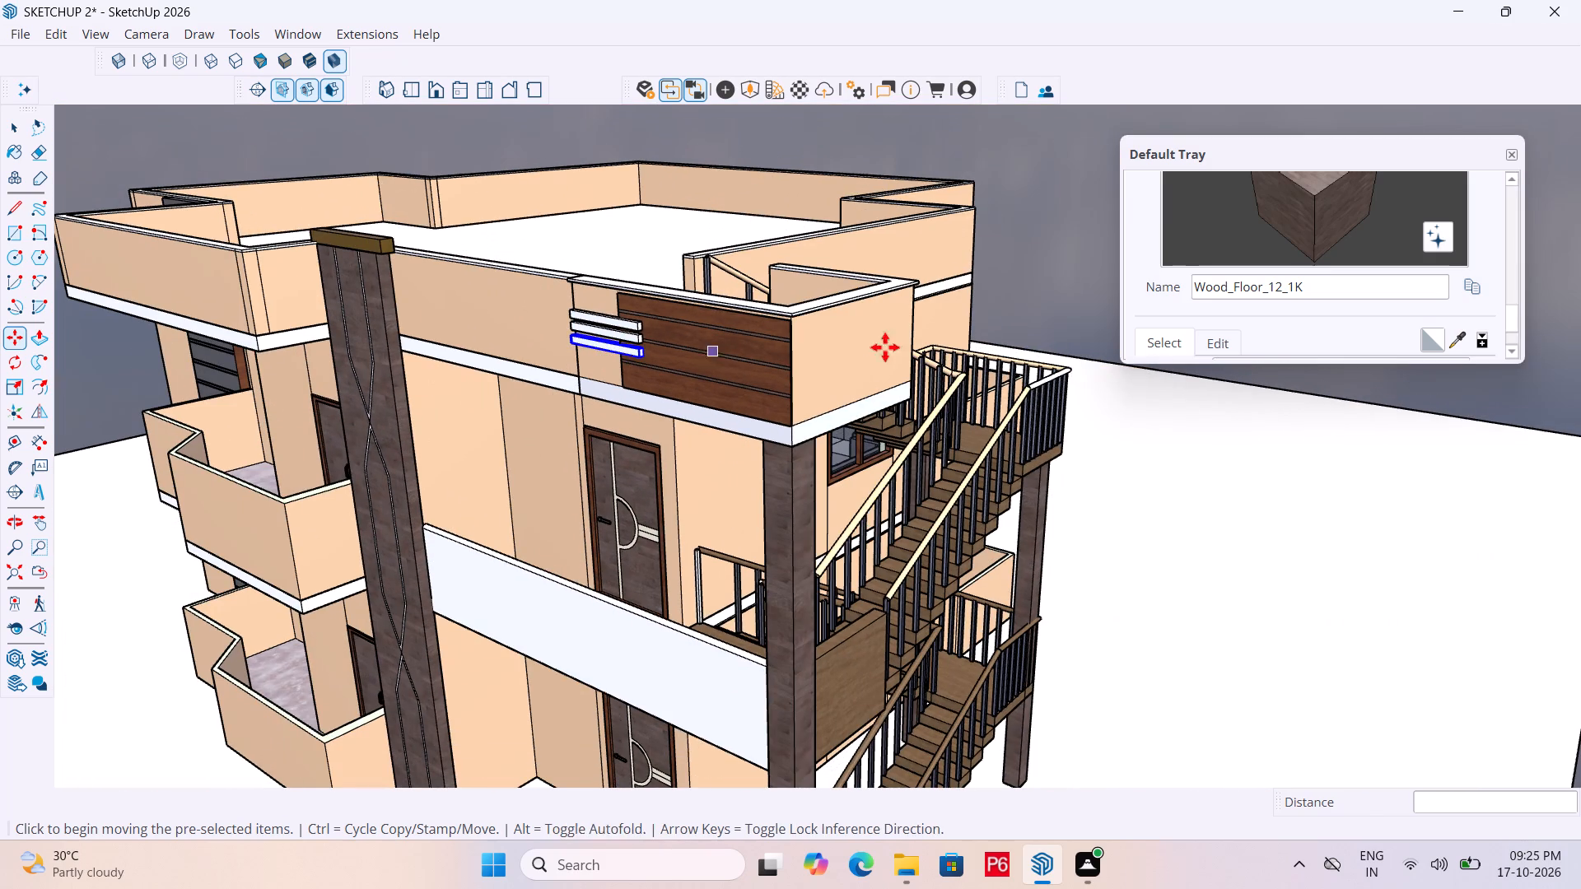
pyautogui.press('space')
pyautogui.click(1492, 395)
# Save the model.
pyautogui.moveTo(772, 402); pyautogui.dragTo(937, 365, button='middle')
pyautogui.hotkey('ctrl', 's')
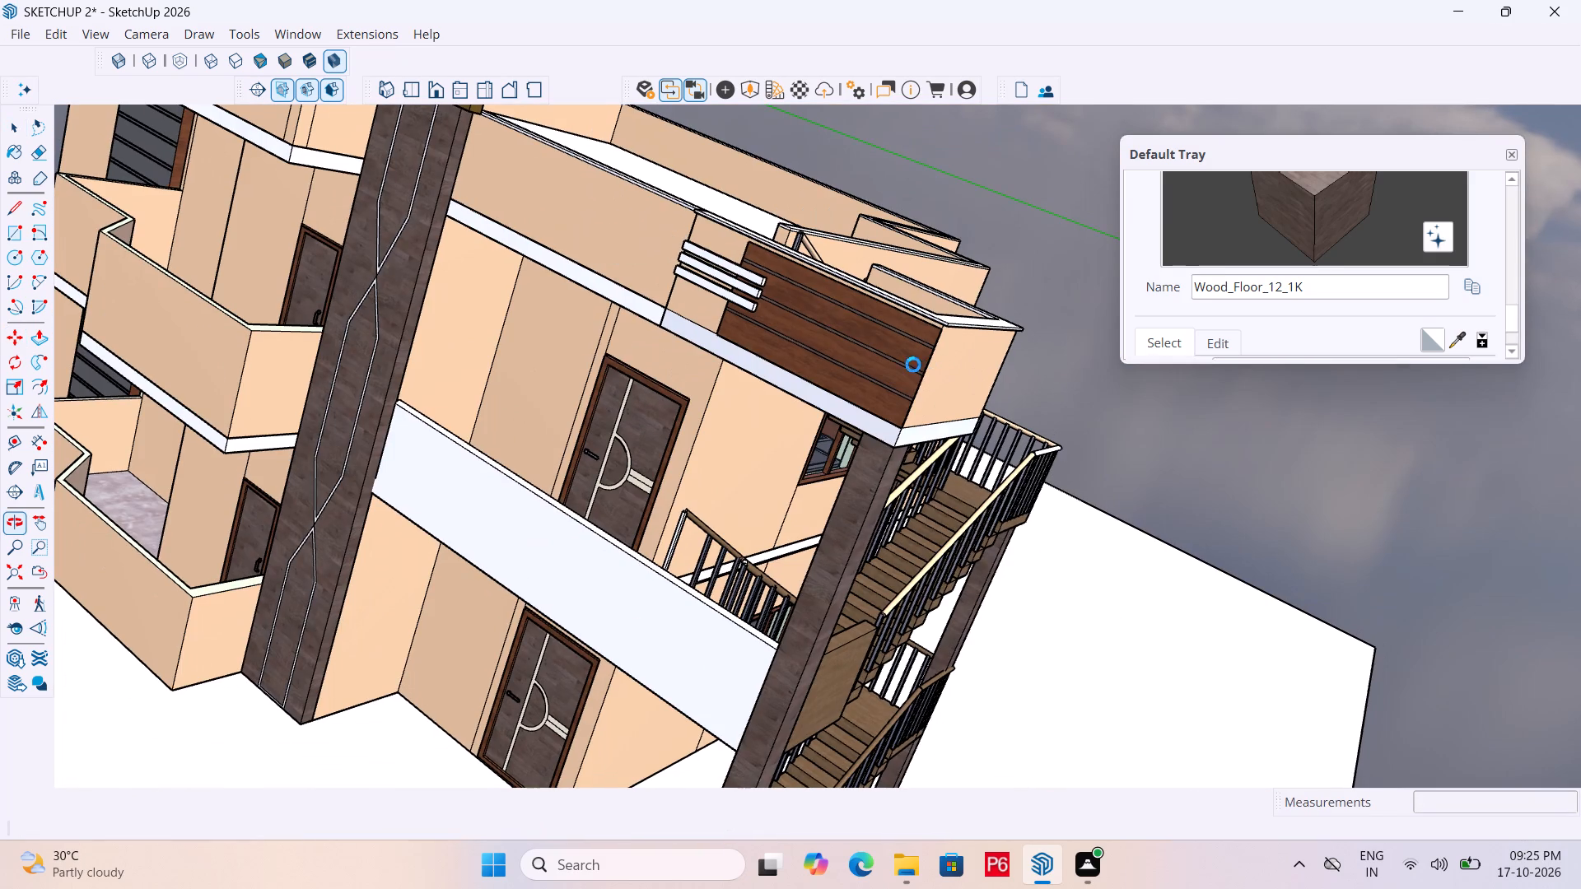
pyautogui.hotkey('ctrl', 's')
pyautogui.hotkey('ctrl', 's')
pyautogui.scroll(-5, 514, 396)
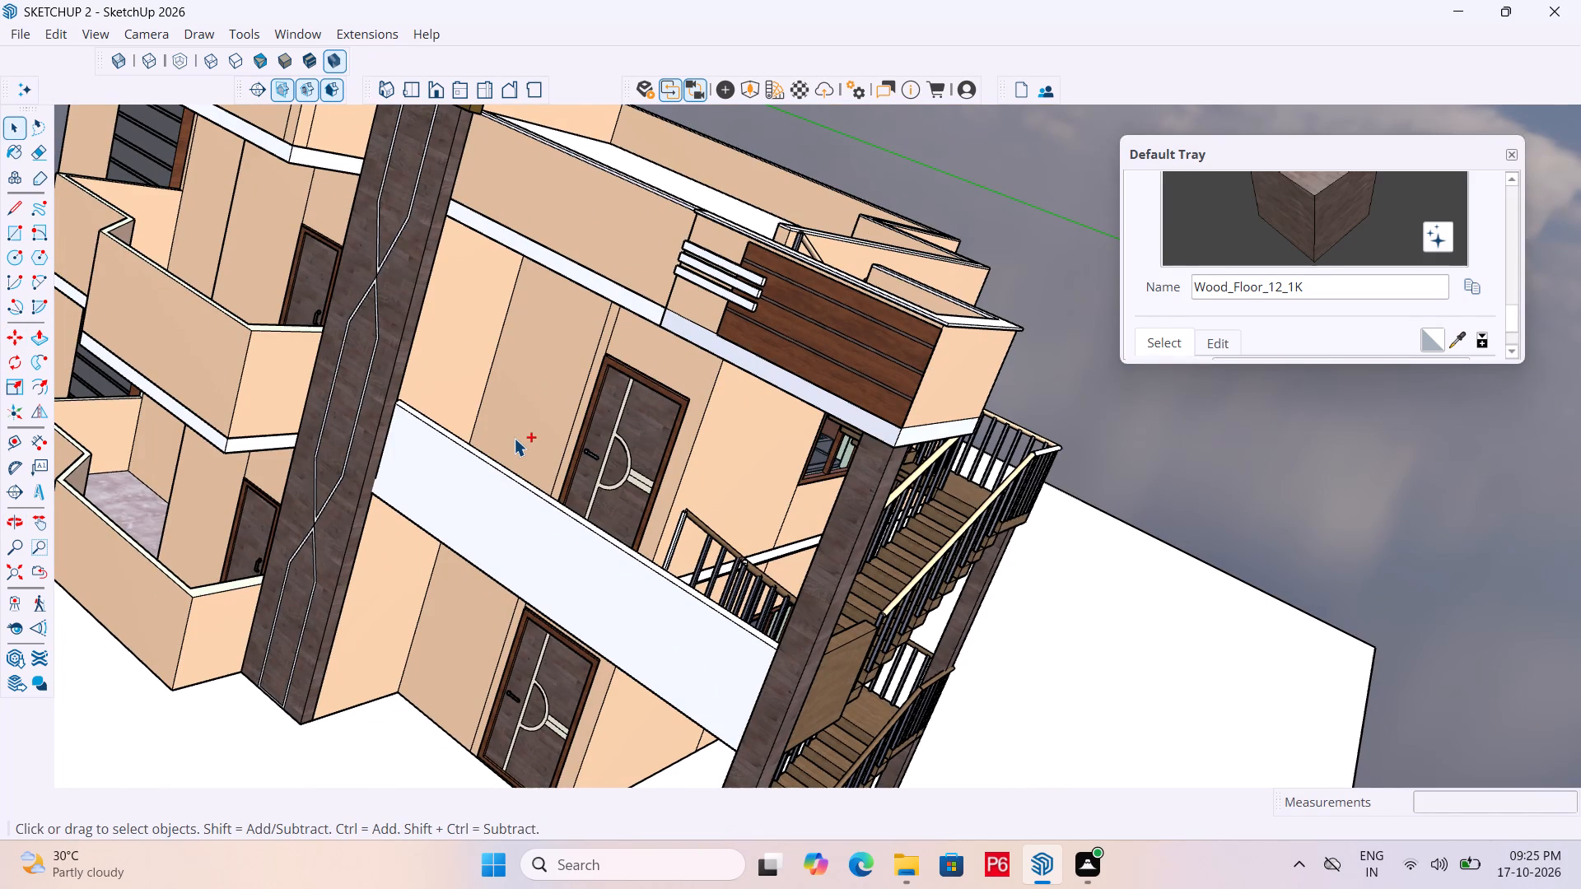
pyautogui.hotkey('ctrl', 's')
pyautogui.hotkey('ctrl', 's')
# Examine the front facade, the parapet bars and the roof slab's underside beside the staircase from several angles.
pyautogui.scroll(-3, 440, 425)
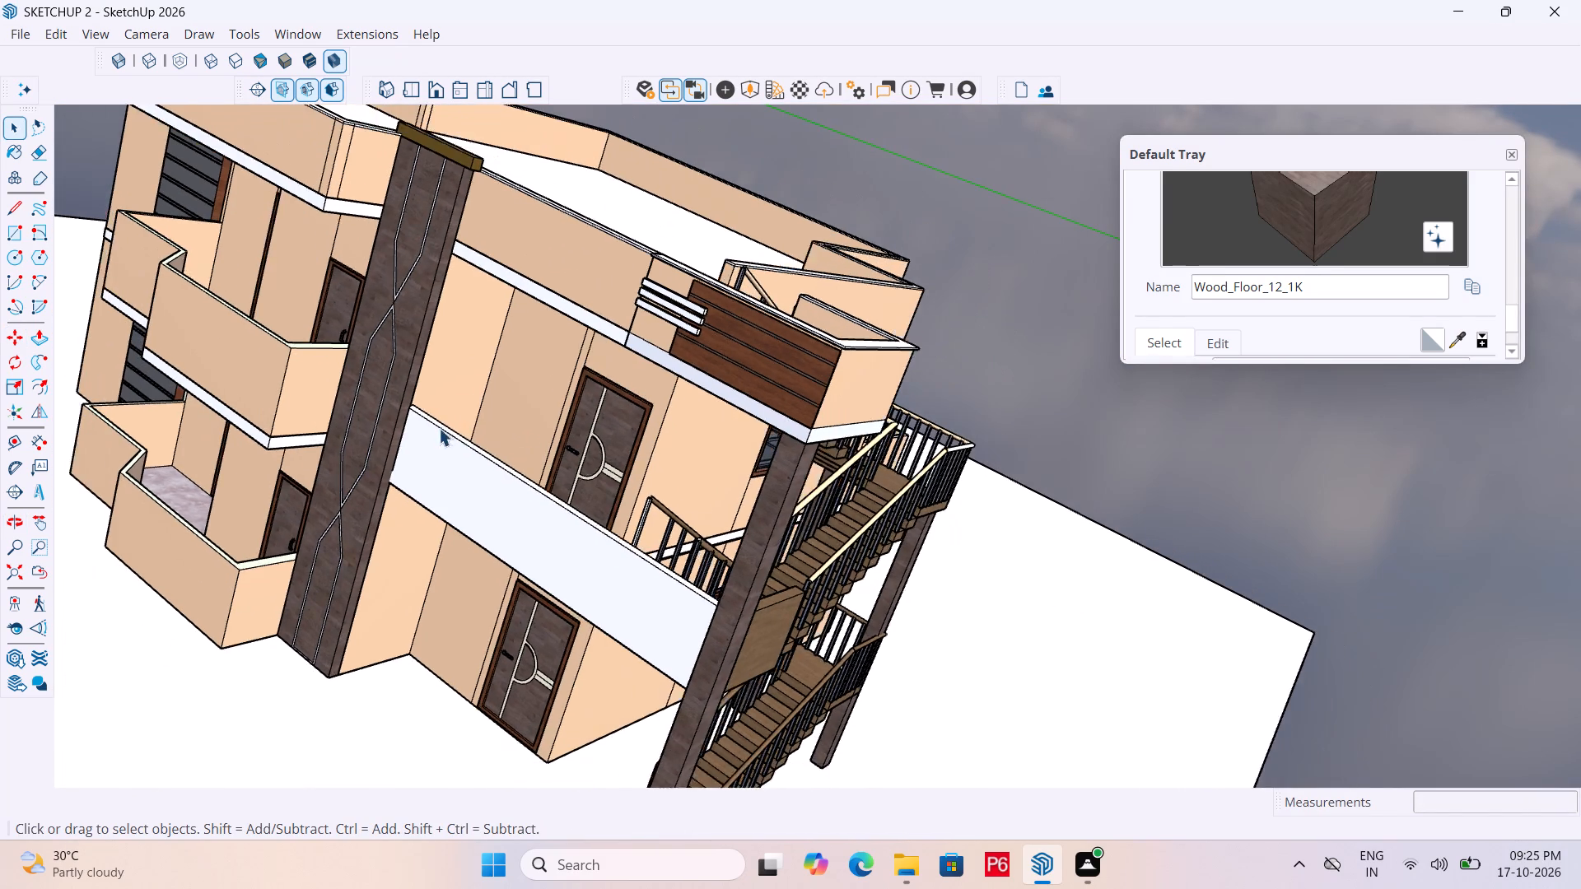
pyautogui.scroll(-4, 439, 428)
pyautogui.moveTo(489, 472); pyautogui.dragTo(564, 362, button='middle')
pyautogui.scroll(-5, 834, 379)
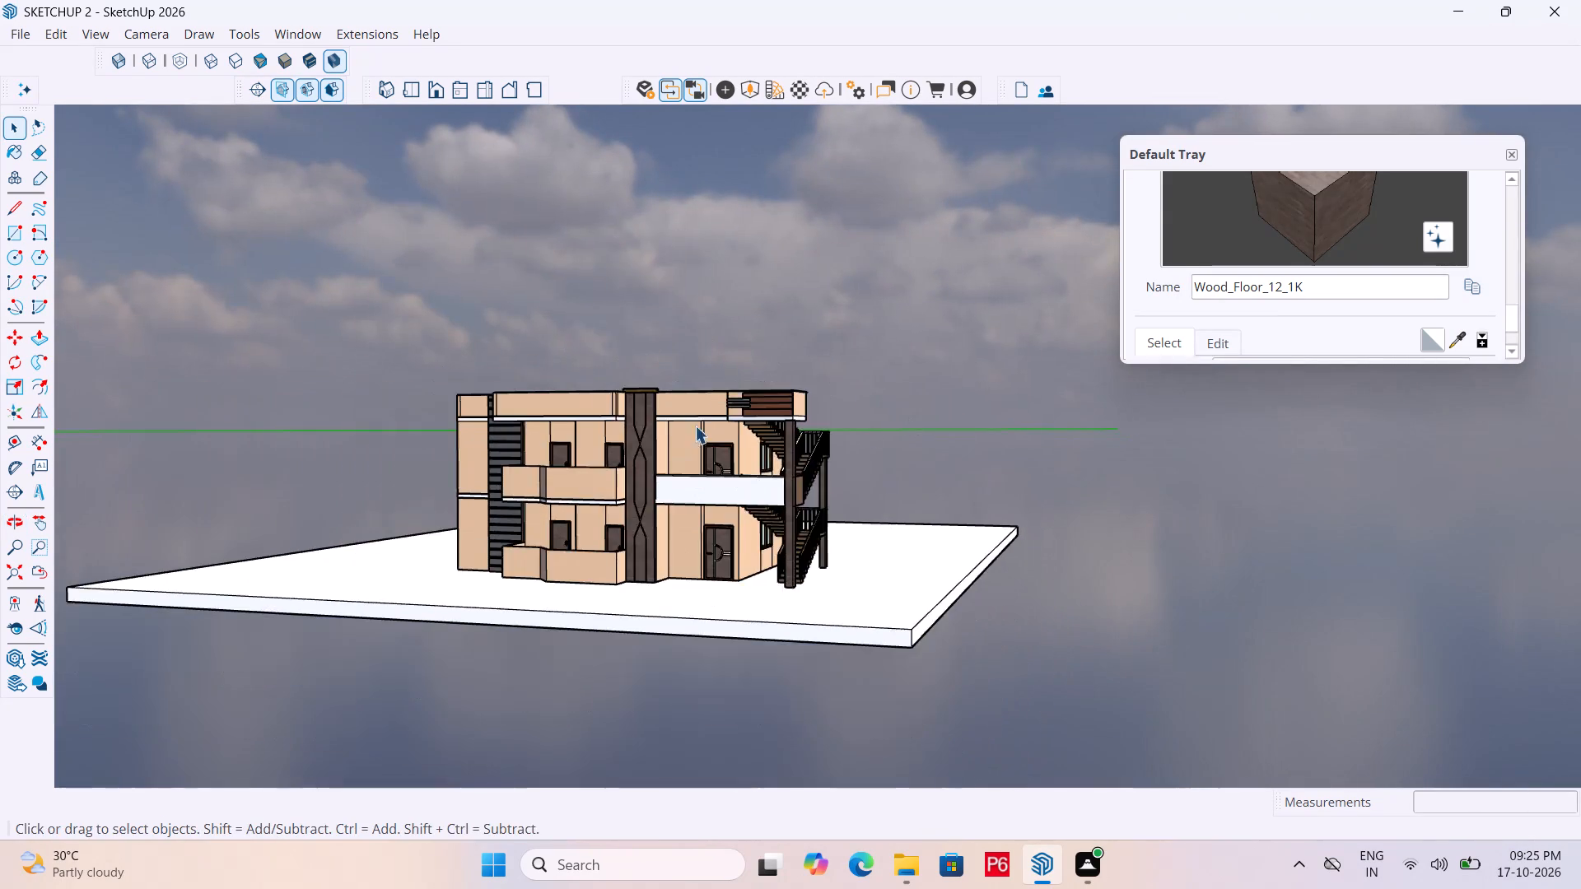
pyautogui.moveTo(675, 426); pyautogui.dragTo(657, 499, button='middle')
pyautogui.scroll(5, 620, 503)
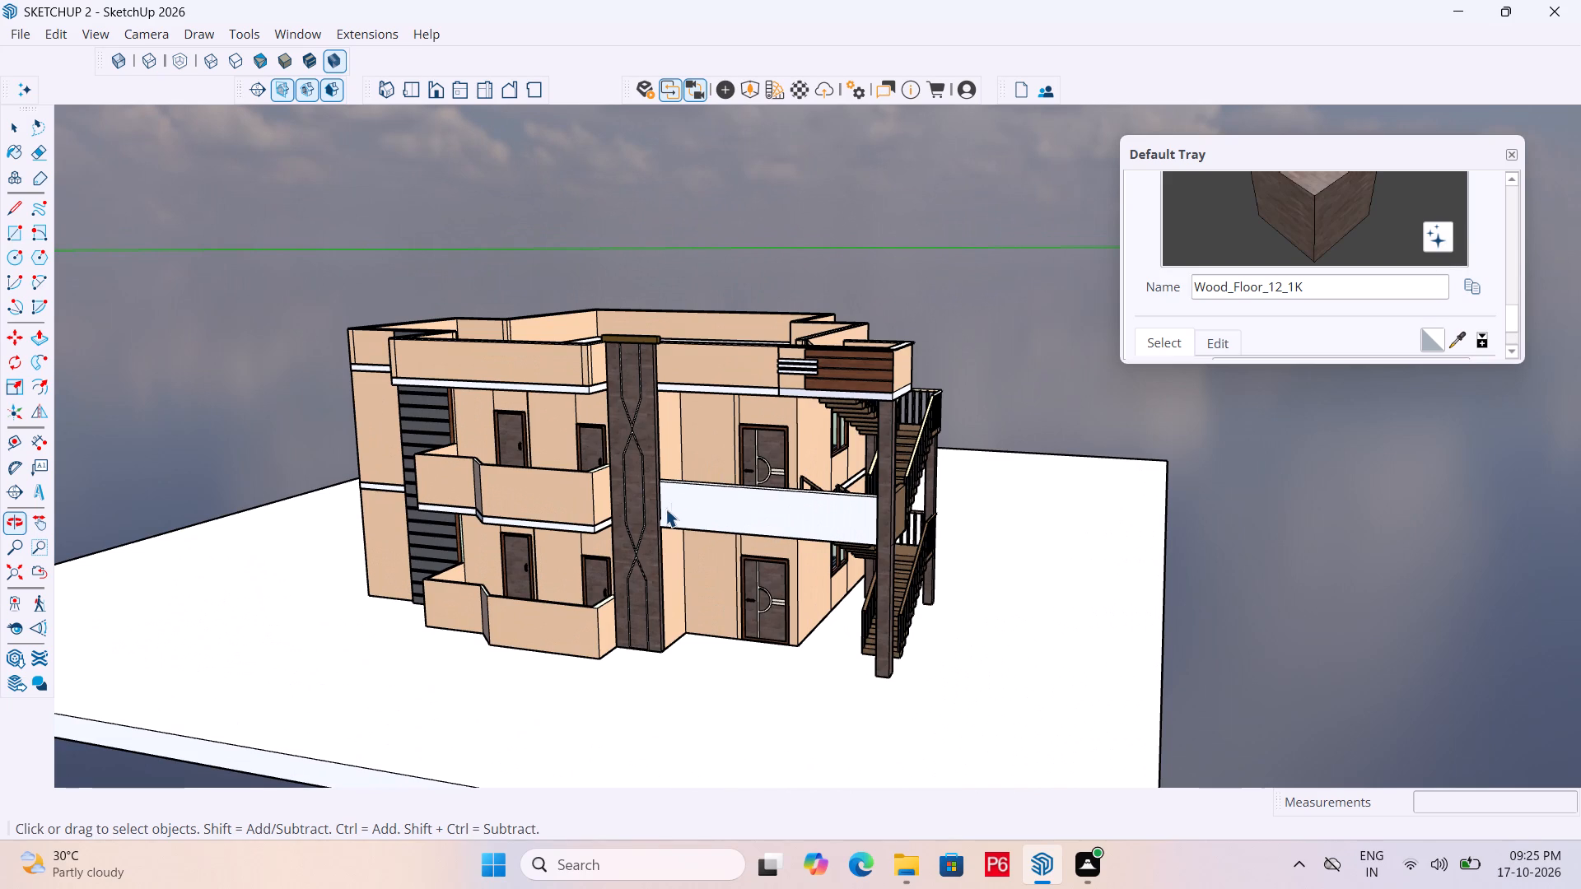
pyautogui.moveTo(769, 464); pyautogui.dragTo(716, 289, button='middle')
pyautogui.scroll(4, 800, 322)
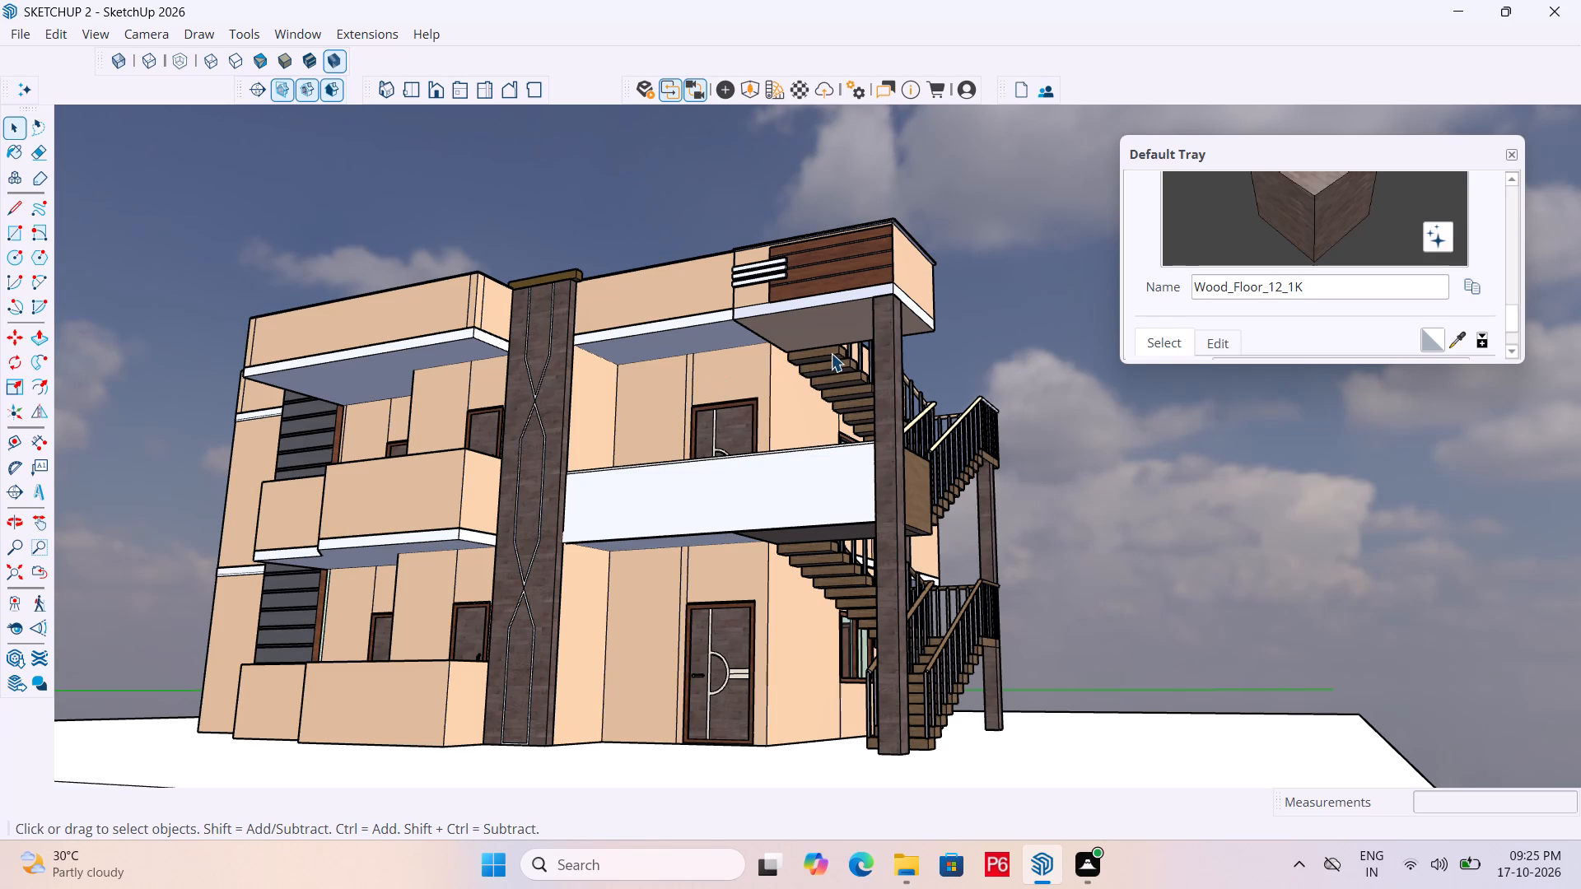
pyautogui.moveTo(786, 334); pyautogui.dragTo(857, 283, button='middle')
pyautogui.scroll(10, 790, 296)
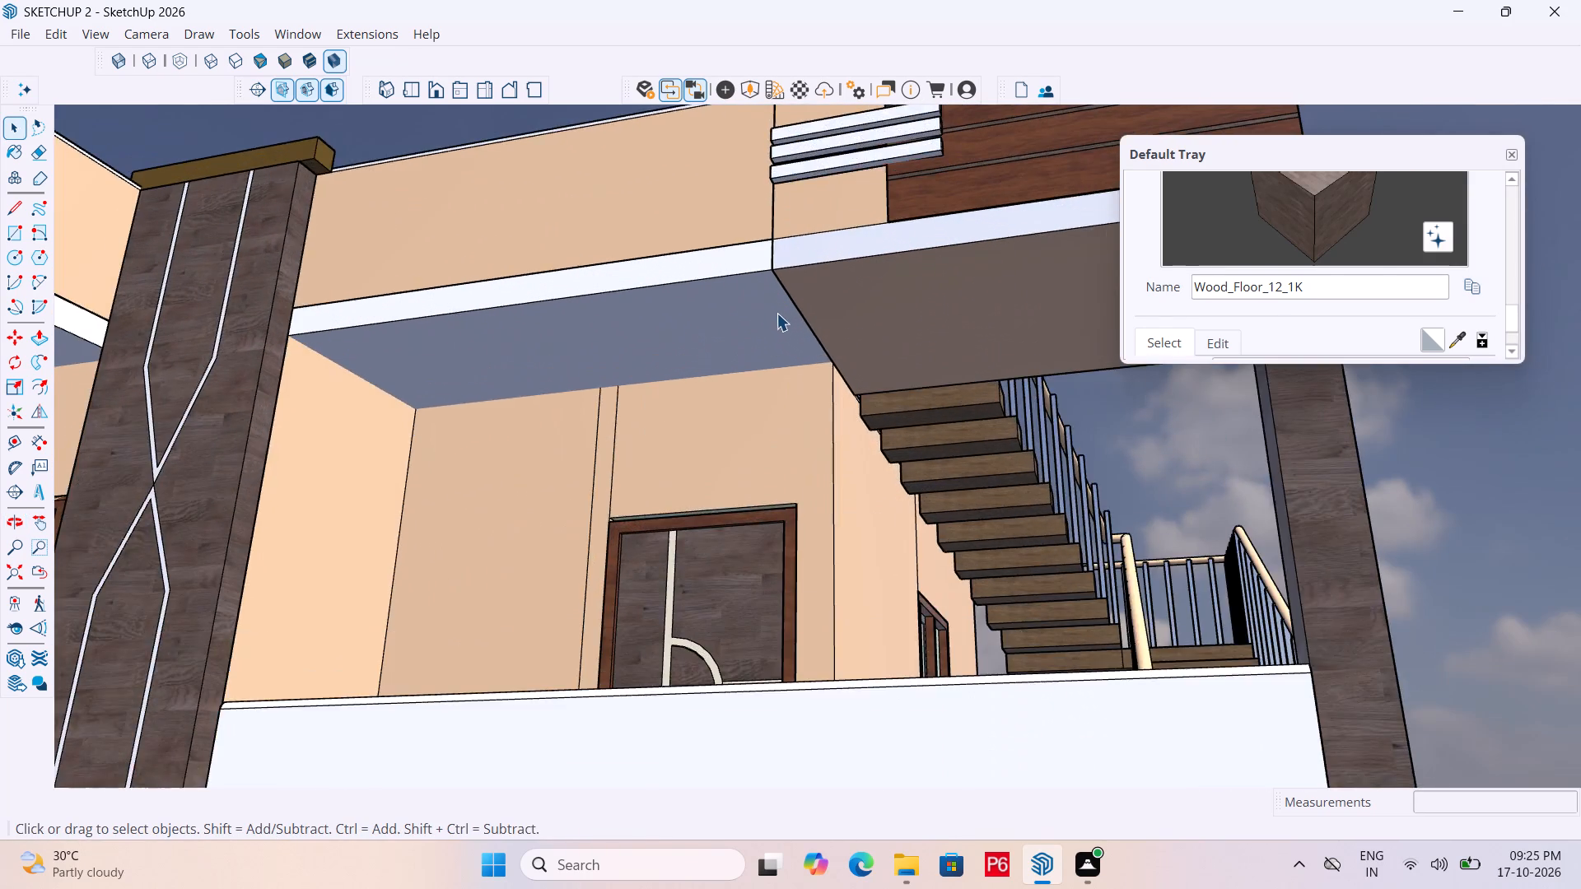
pyautogui.moveTo(776, 314); pyautogui.dragTo(532, 369, button='middle')
pyautogui.scroll(1, 532, 369)
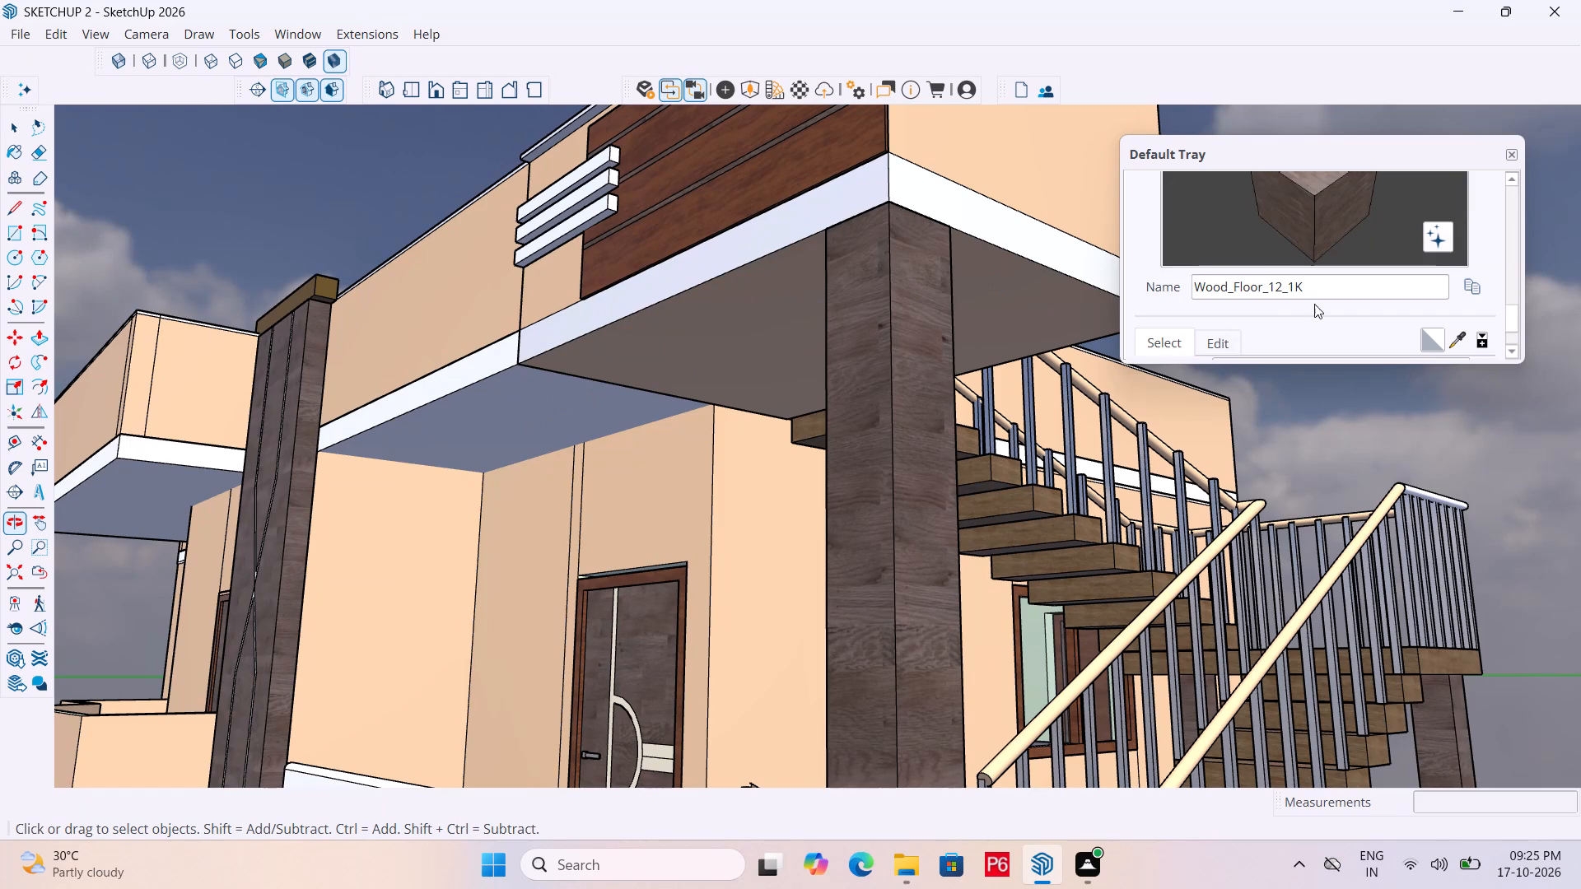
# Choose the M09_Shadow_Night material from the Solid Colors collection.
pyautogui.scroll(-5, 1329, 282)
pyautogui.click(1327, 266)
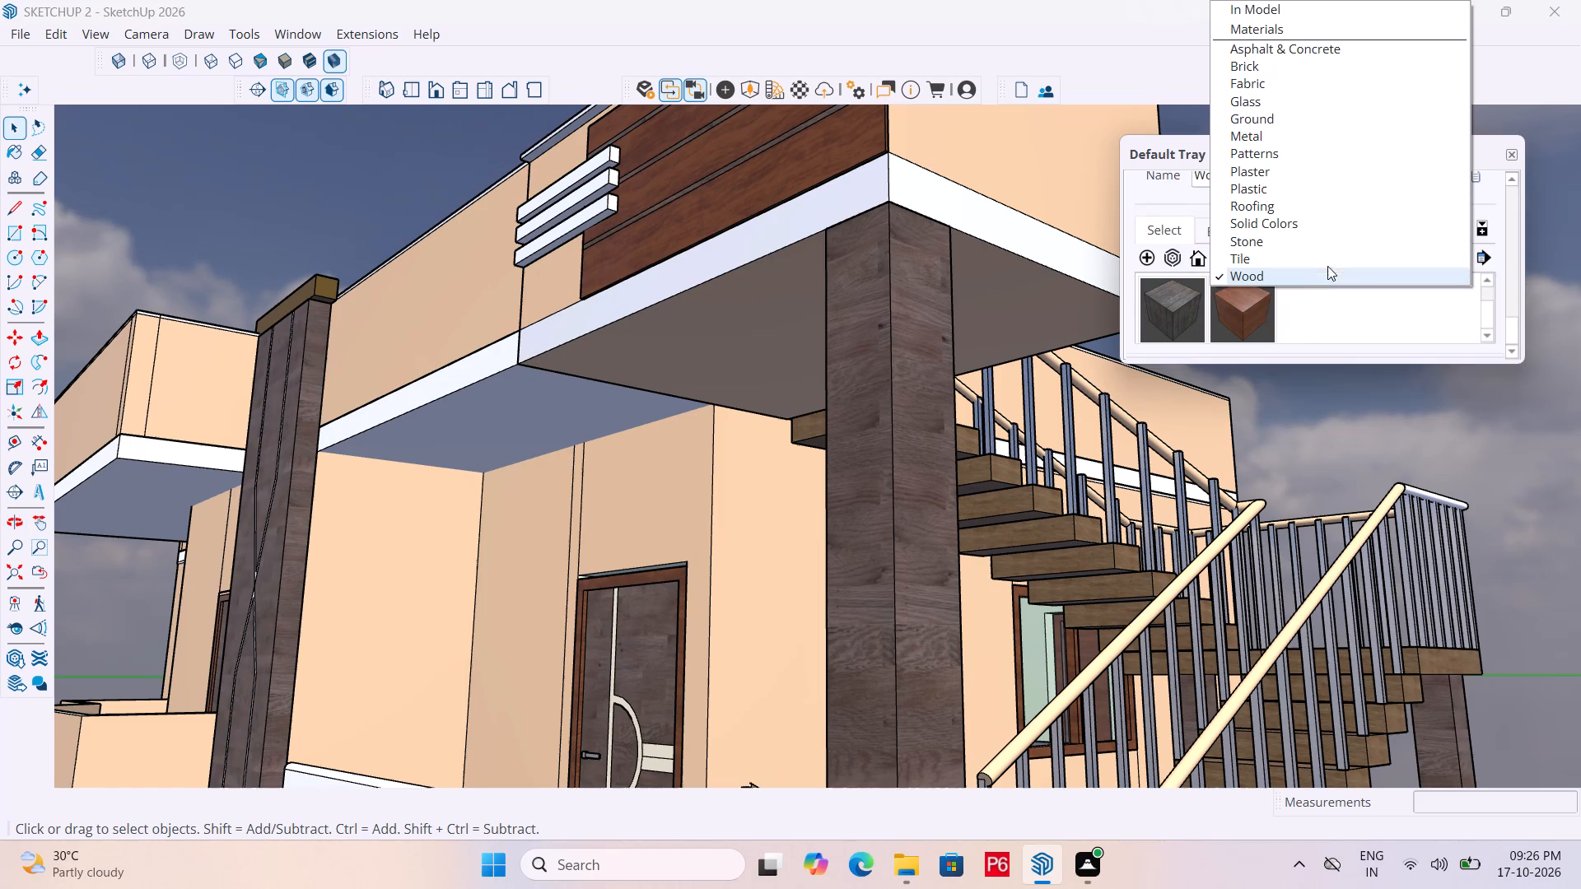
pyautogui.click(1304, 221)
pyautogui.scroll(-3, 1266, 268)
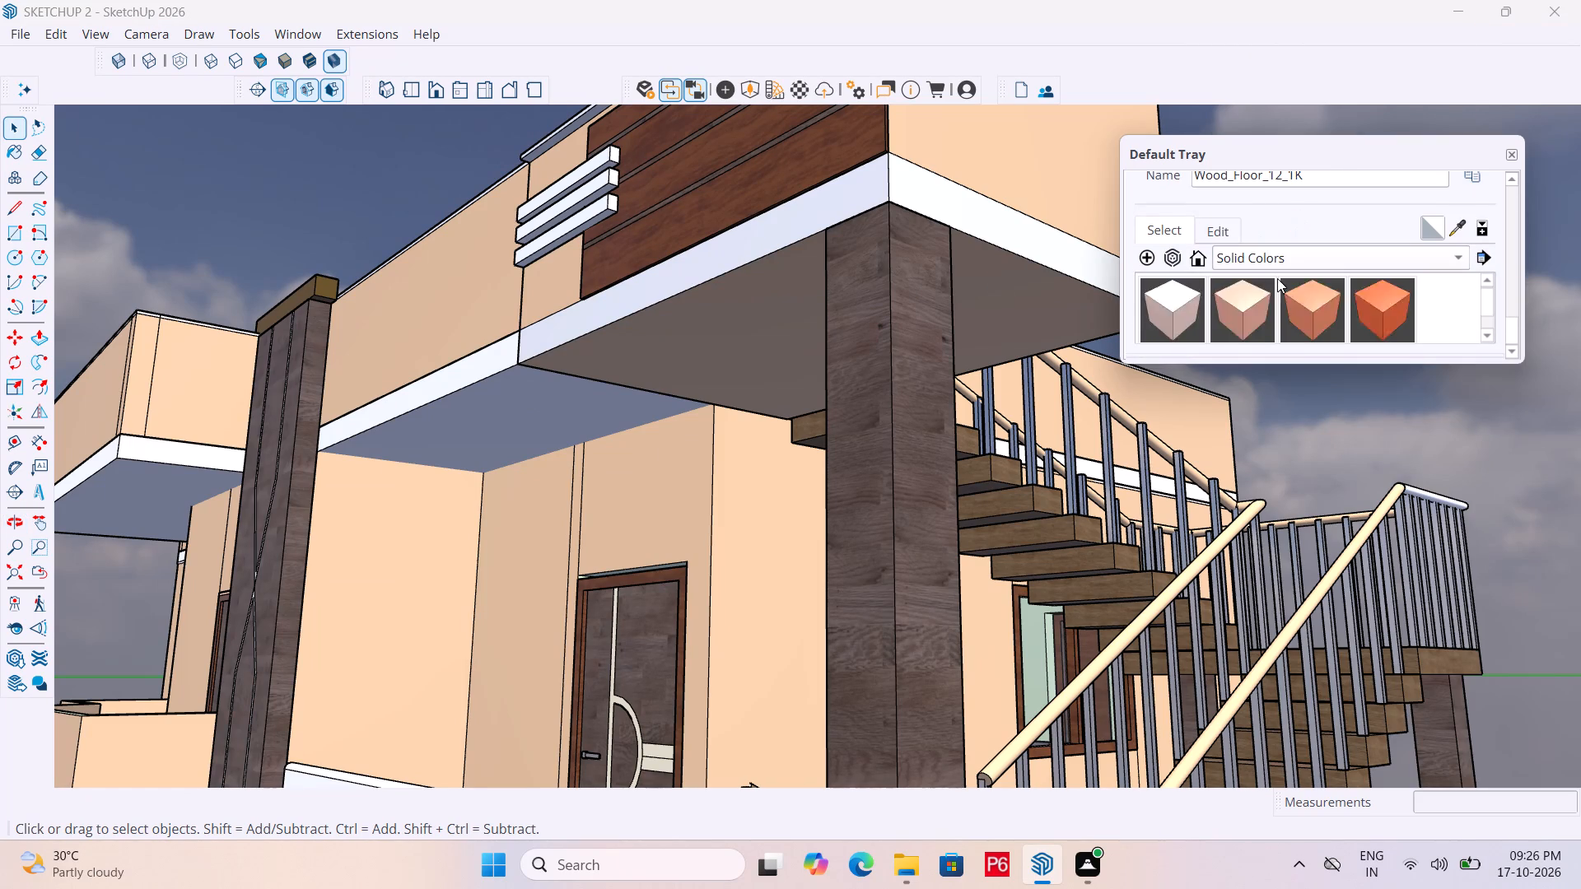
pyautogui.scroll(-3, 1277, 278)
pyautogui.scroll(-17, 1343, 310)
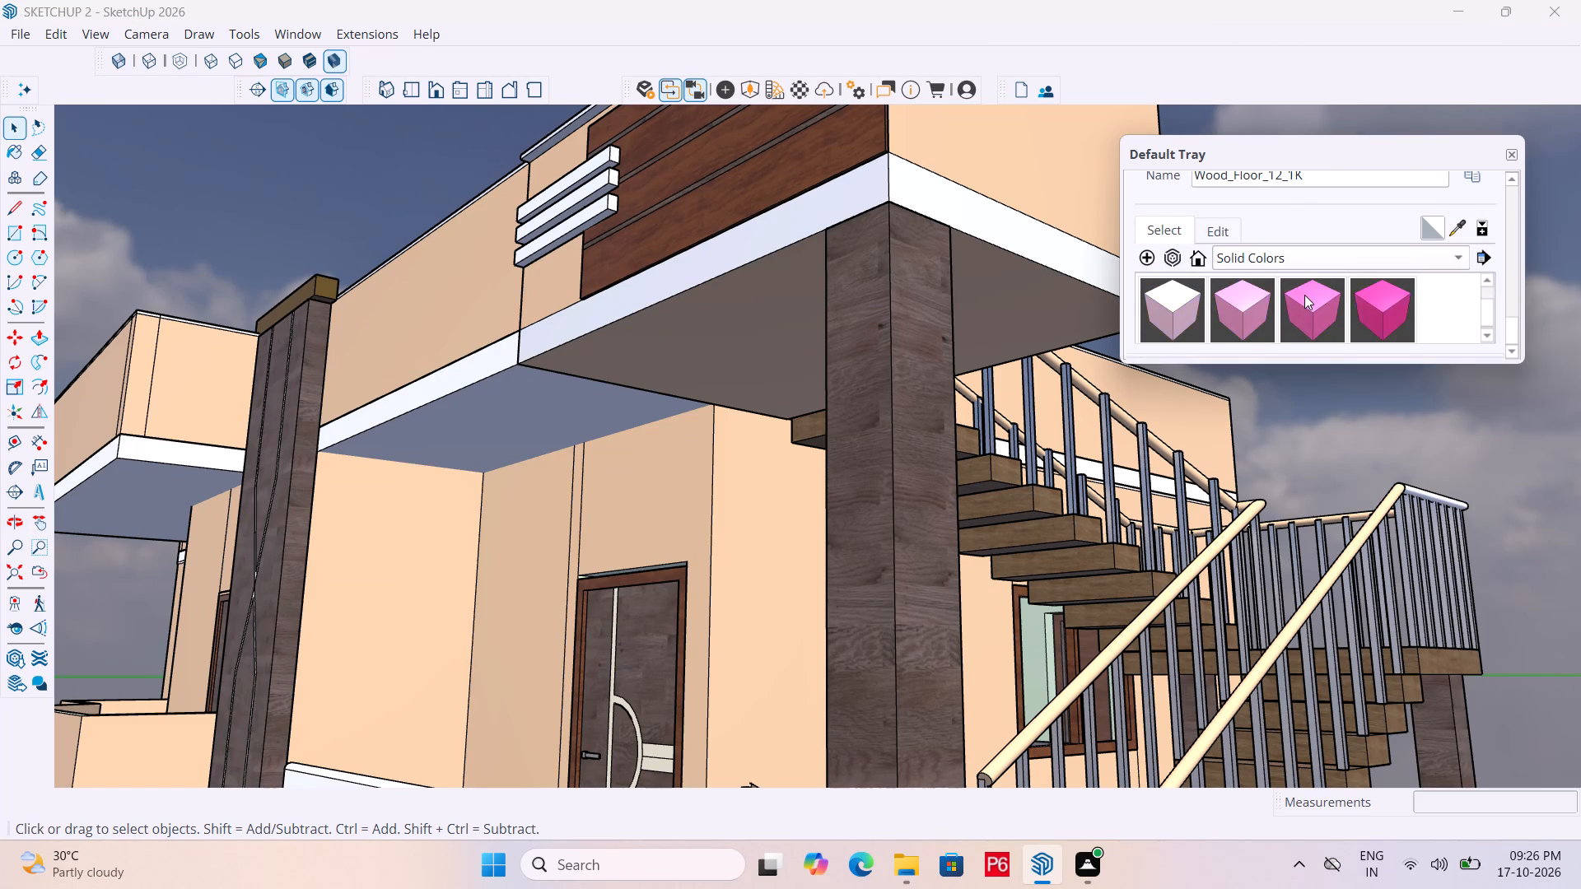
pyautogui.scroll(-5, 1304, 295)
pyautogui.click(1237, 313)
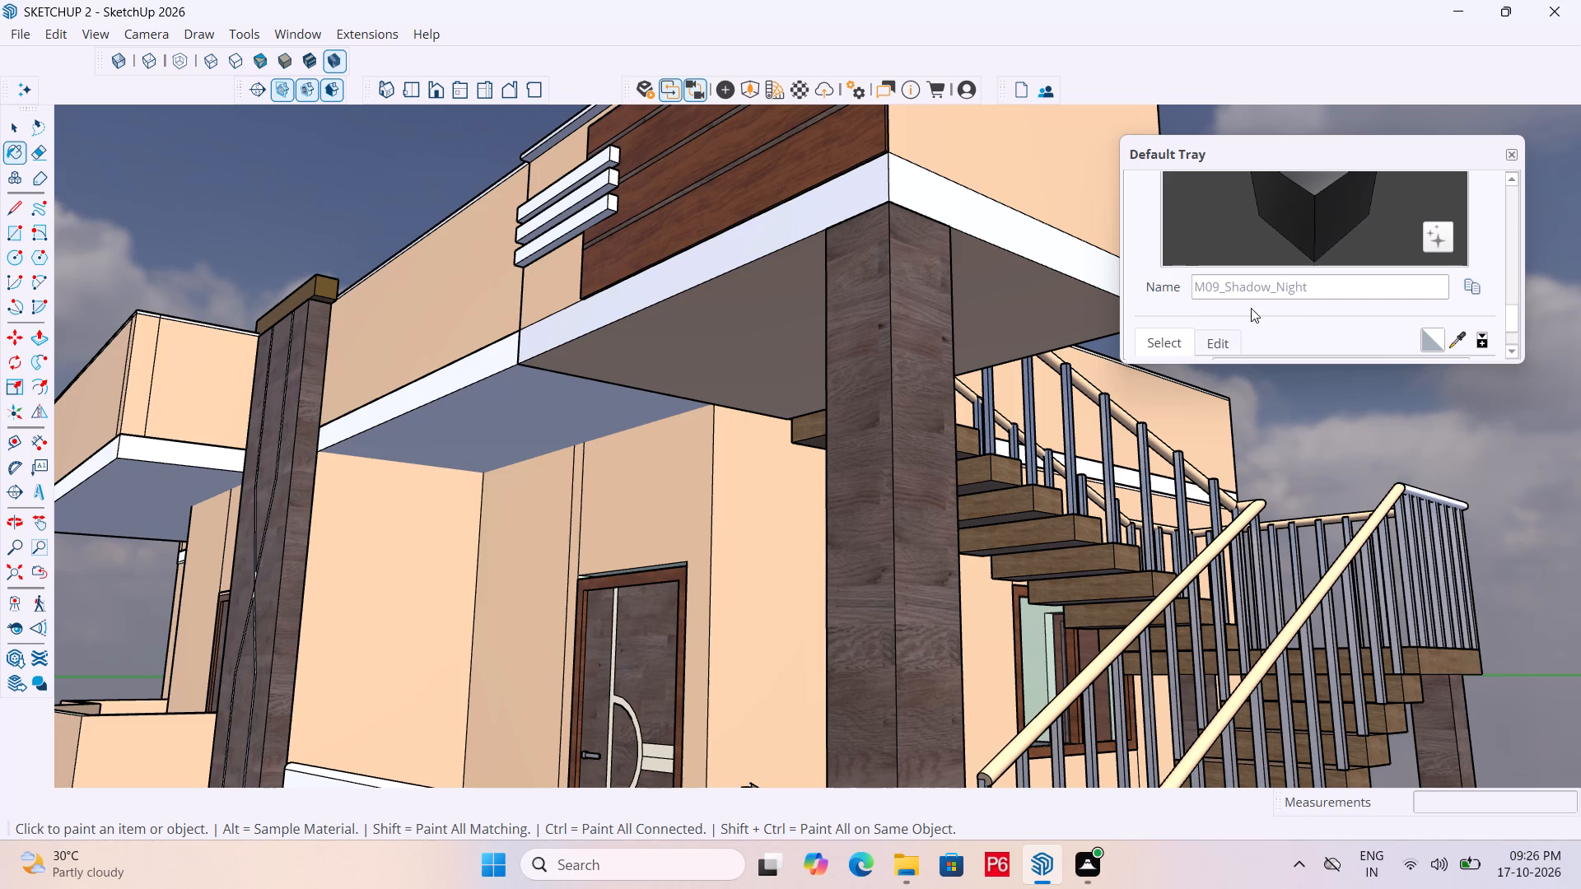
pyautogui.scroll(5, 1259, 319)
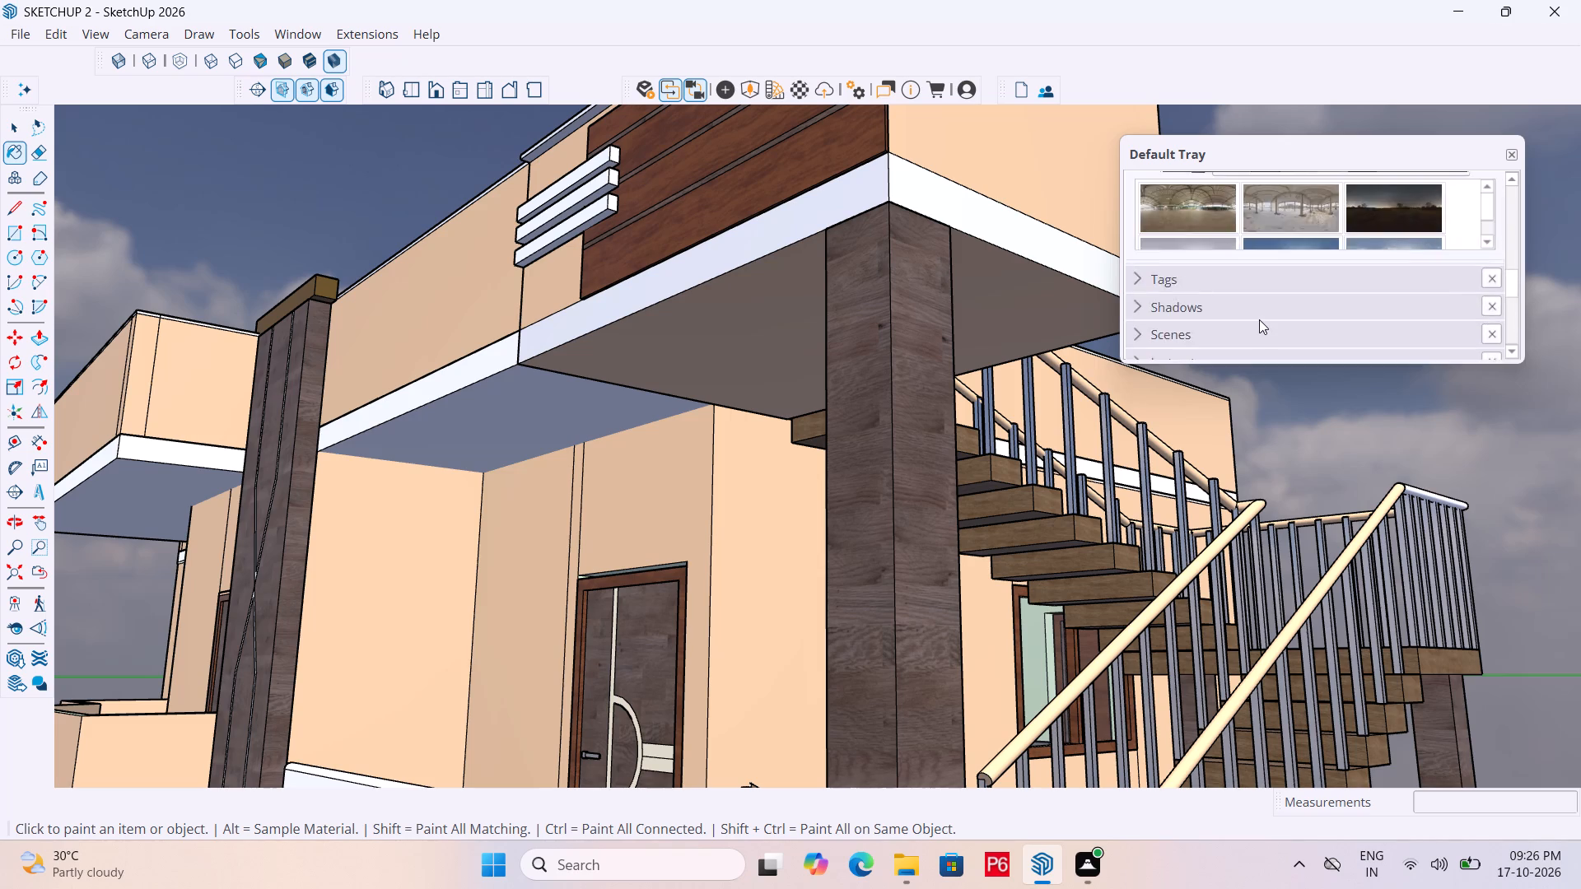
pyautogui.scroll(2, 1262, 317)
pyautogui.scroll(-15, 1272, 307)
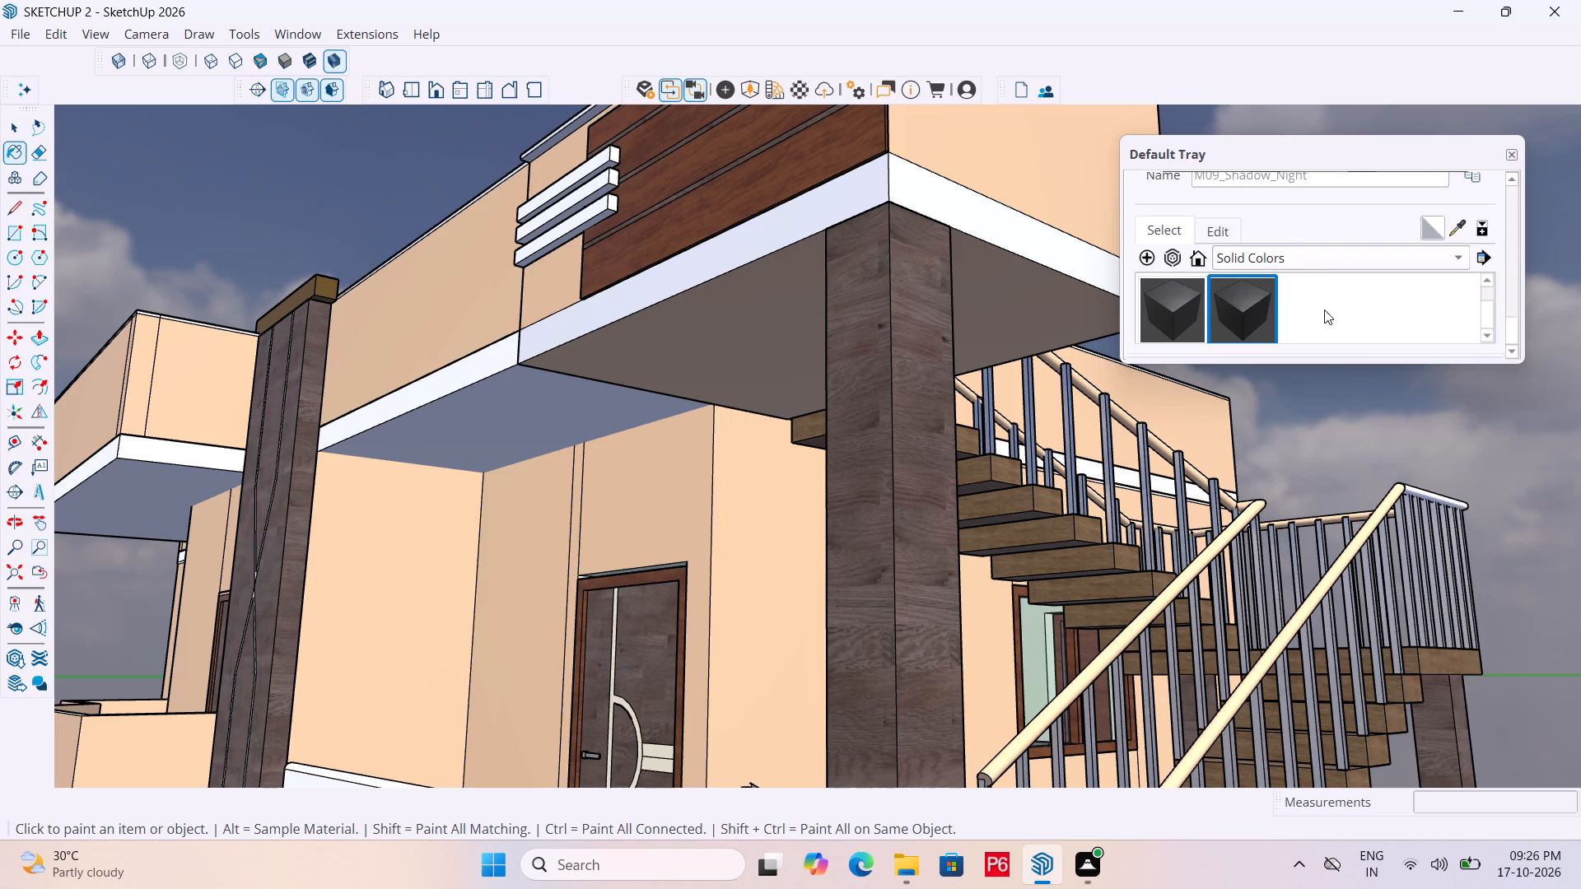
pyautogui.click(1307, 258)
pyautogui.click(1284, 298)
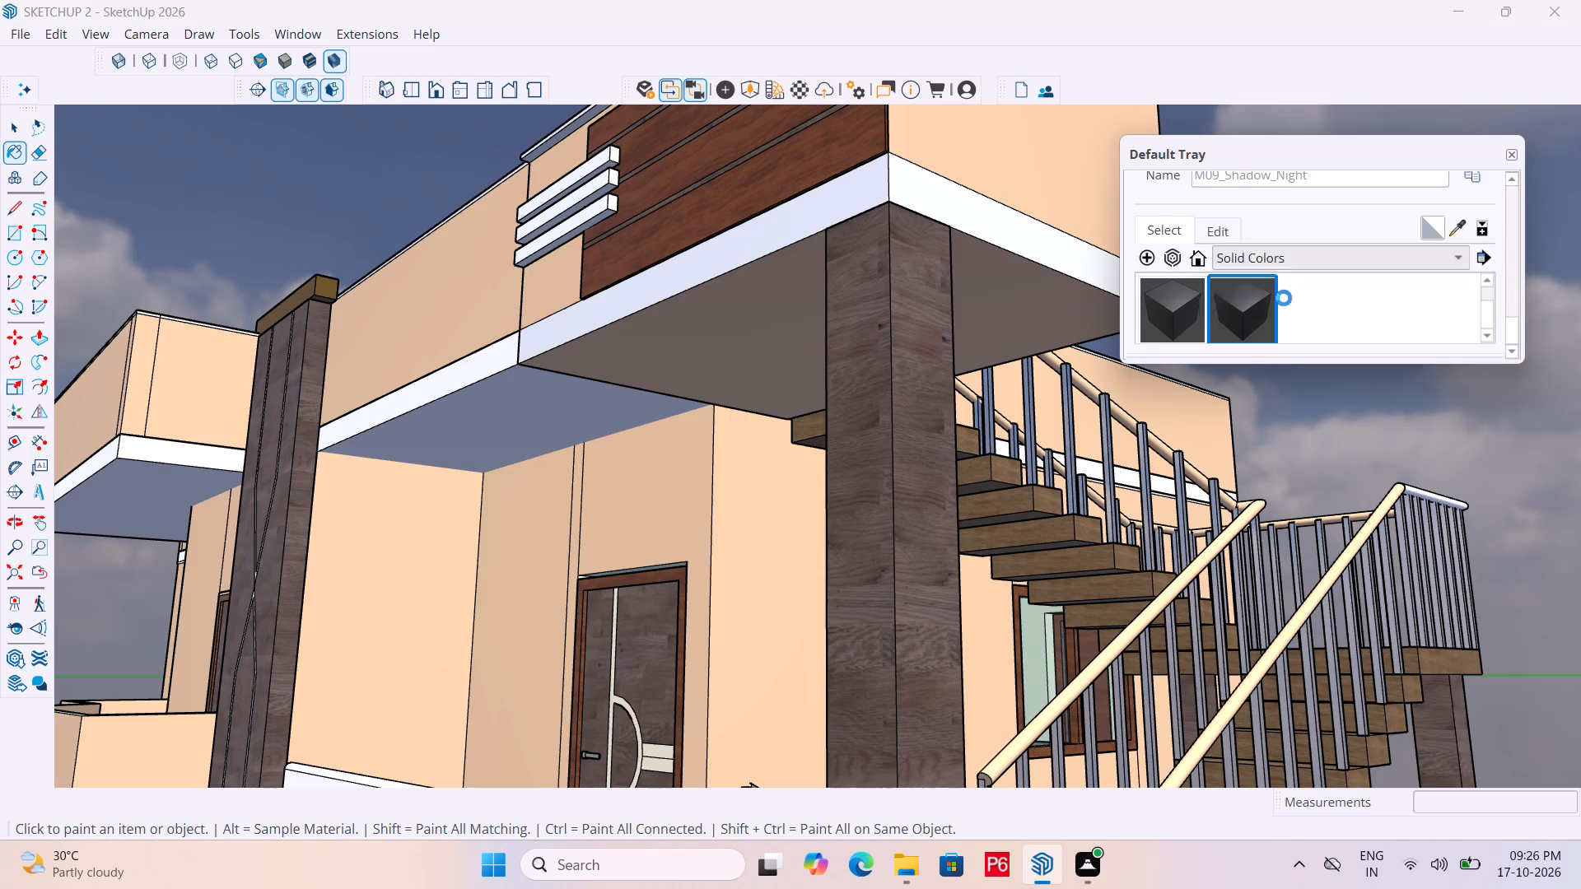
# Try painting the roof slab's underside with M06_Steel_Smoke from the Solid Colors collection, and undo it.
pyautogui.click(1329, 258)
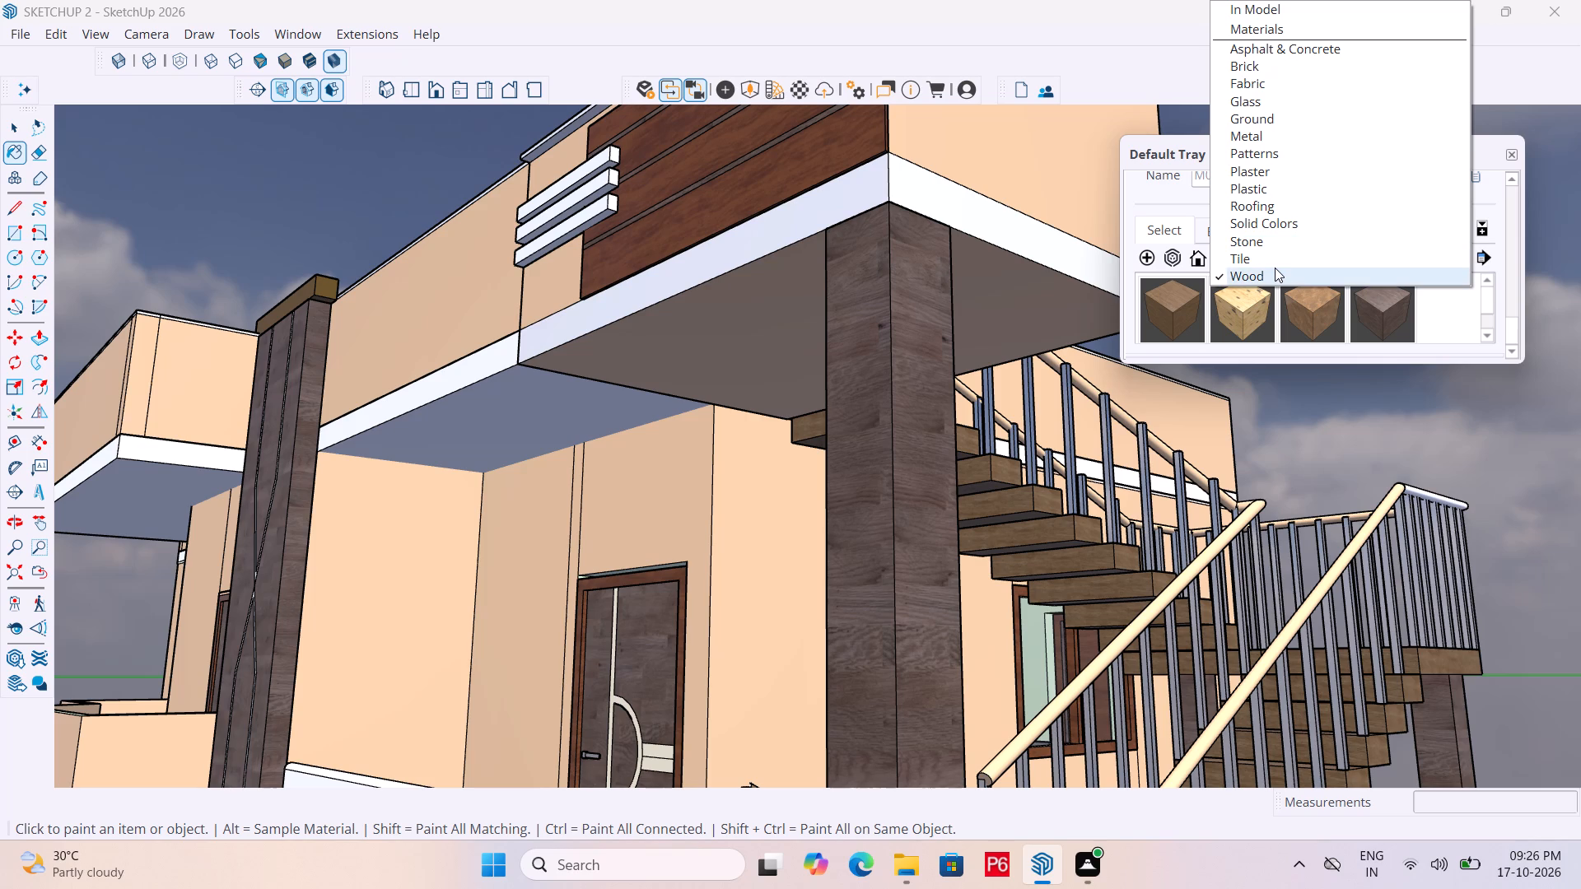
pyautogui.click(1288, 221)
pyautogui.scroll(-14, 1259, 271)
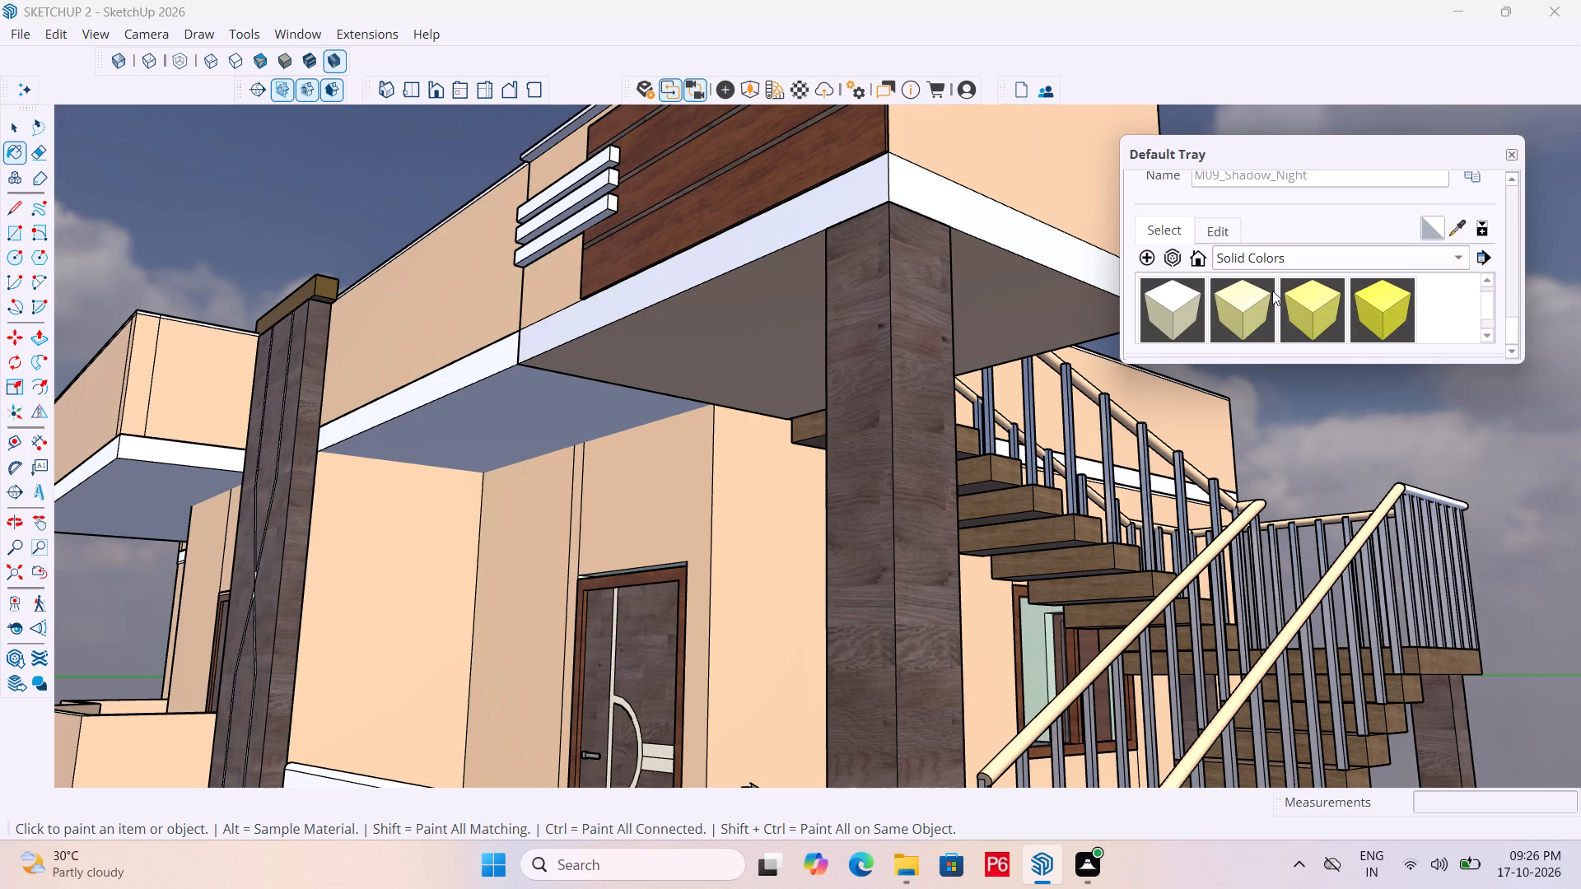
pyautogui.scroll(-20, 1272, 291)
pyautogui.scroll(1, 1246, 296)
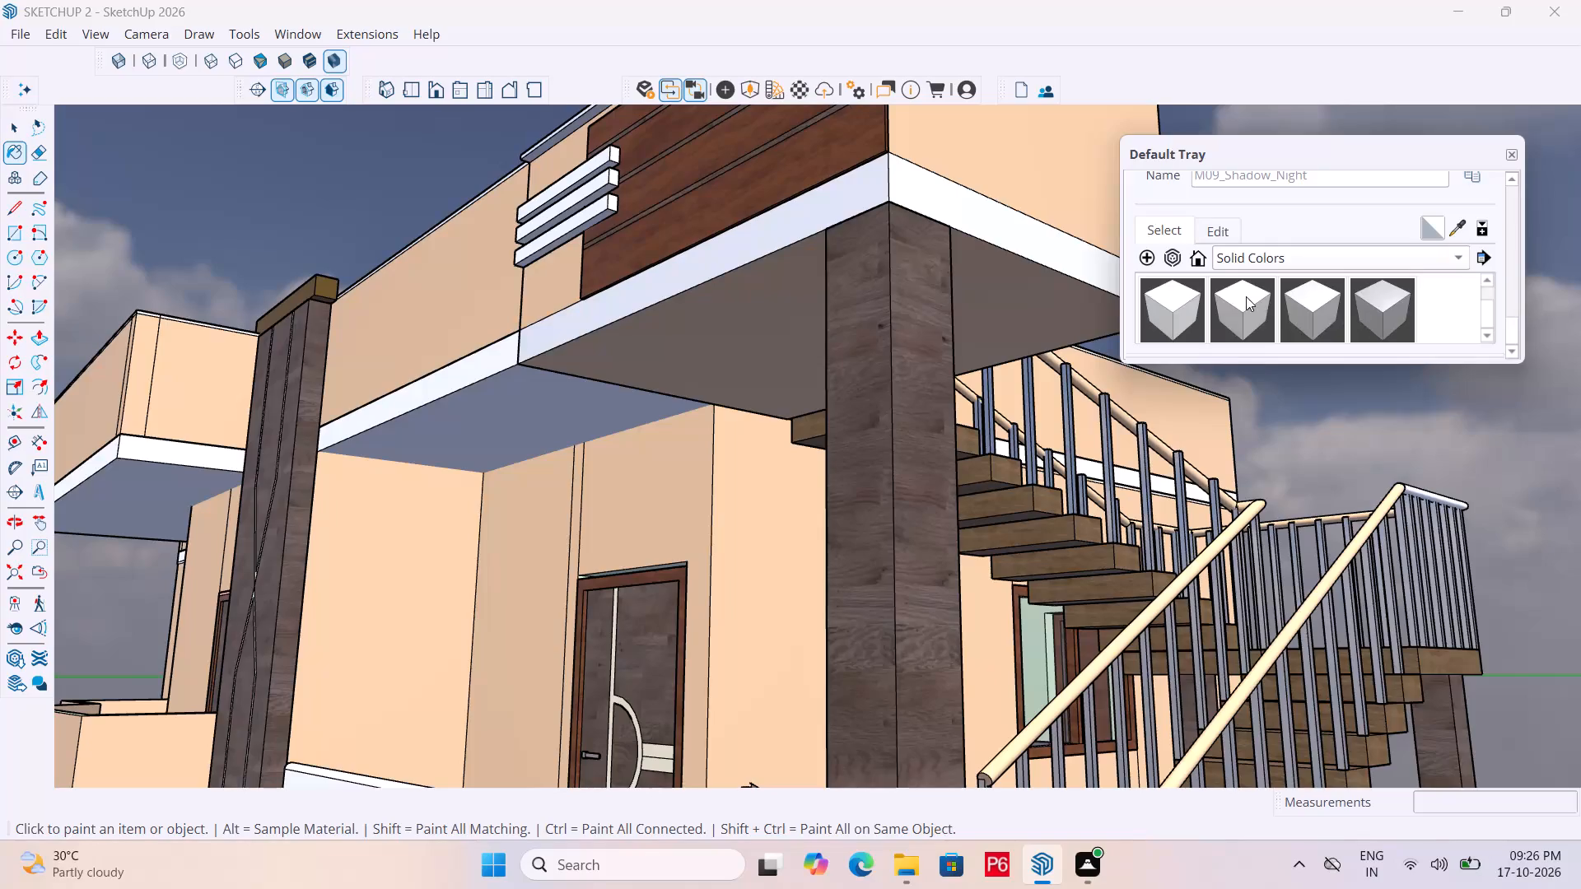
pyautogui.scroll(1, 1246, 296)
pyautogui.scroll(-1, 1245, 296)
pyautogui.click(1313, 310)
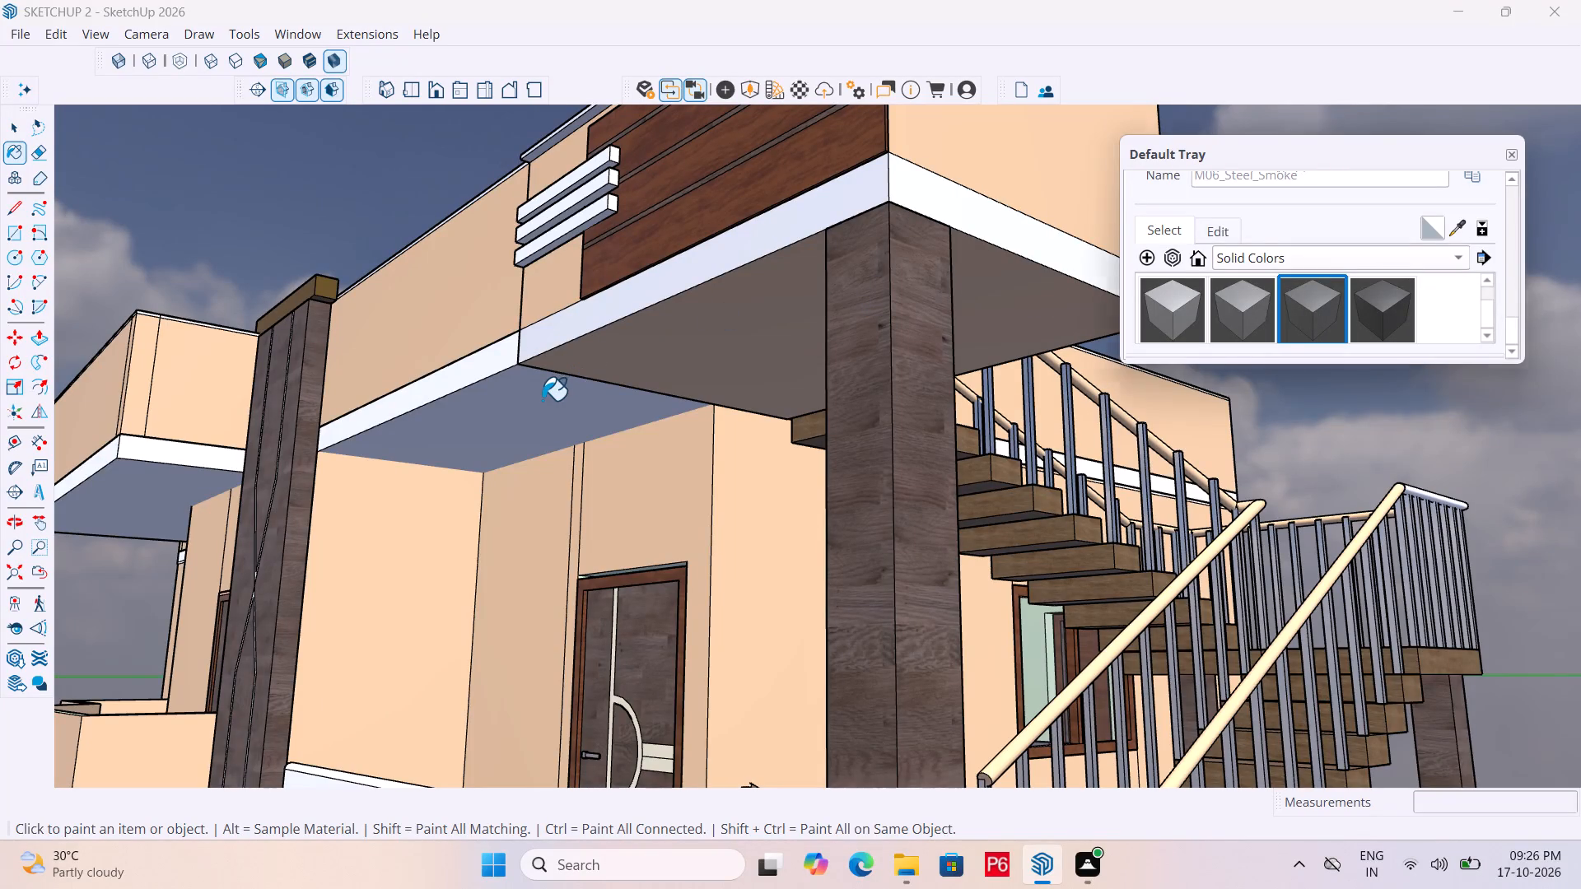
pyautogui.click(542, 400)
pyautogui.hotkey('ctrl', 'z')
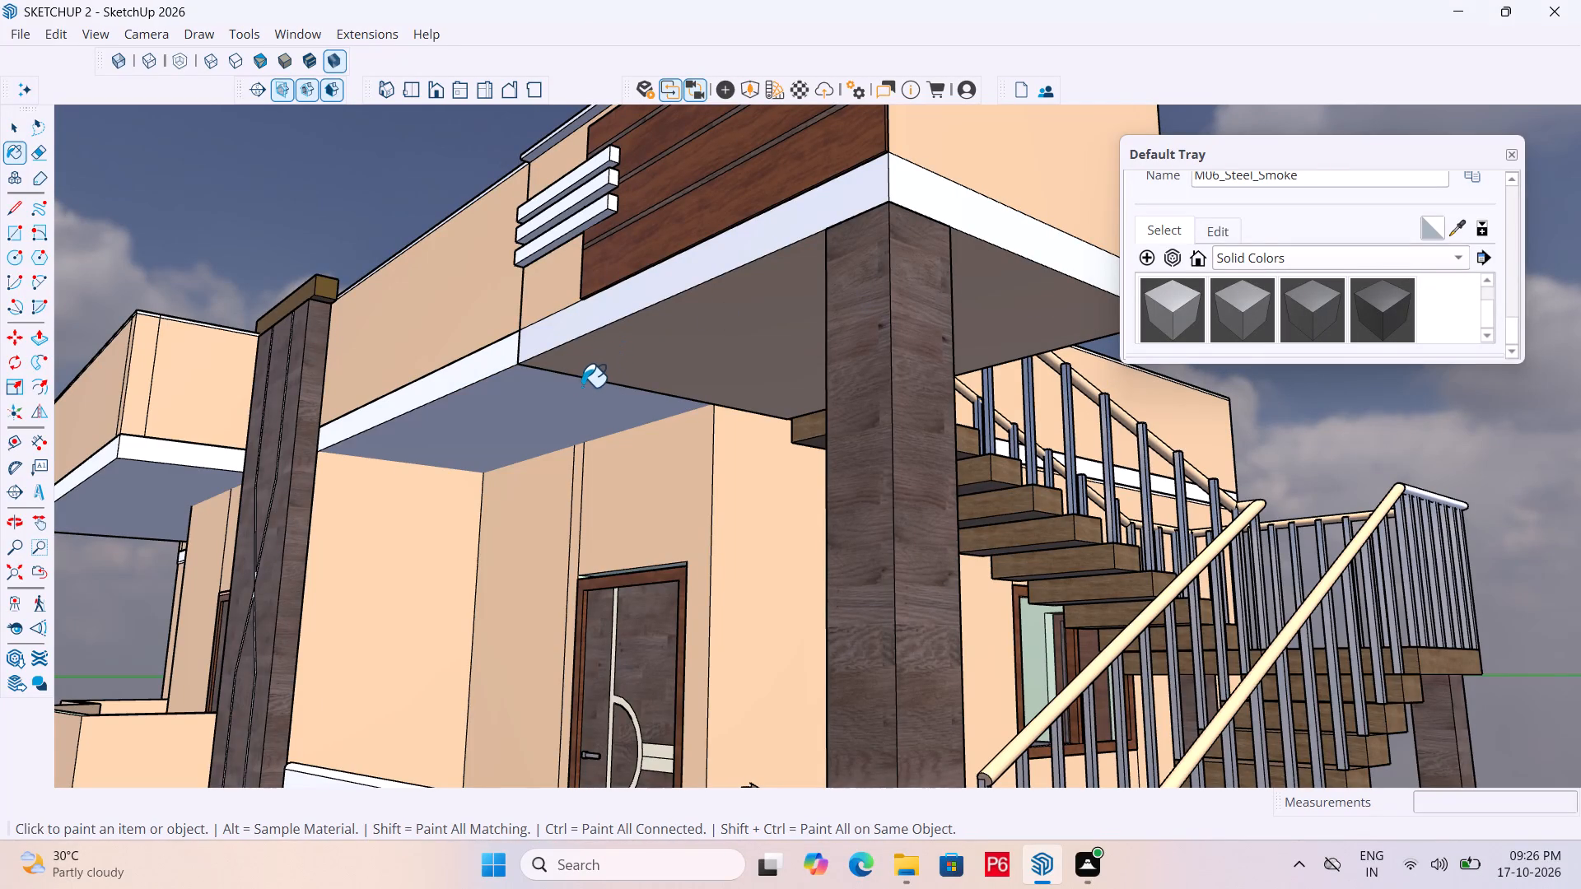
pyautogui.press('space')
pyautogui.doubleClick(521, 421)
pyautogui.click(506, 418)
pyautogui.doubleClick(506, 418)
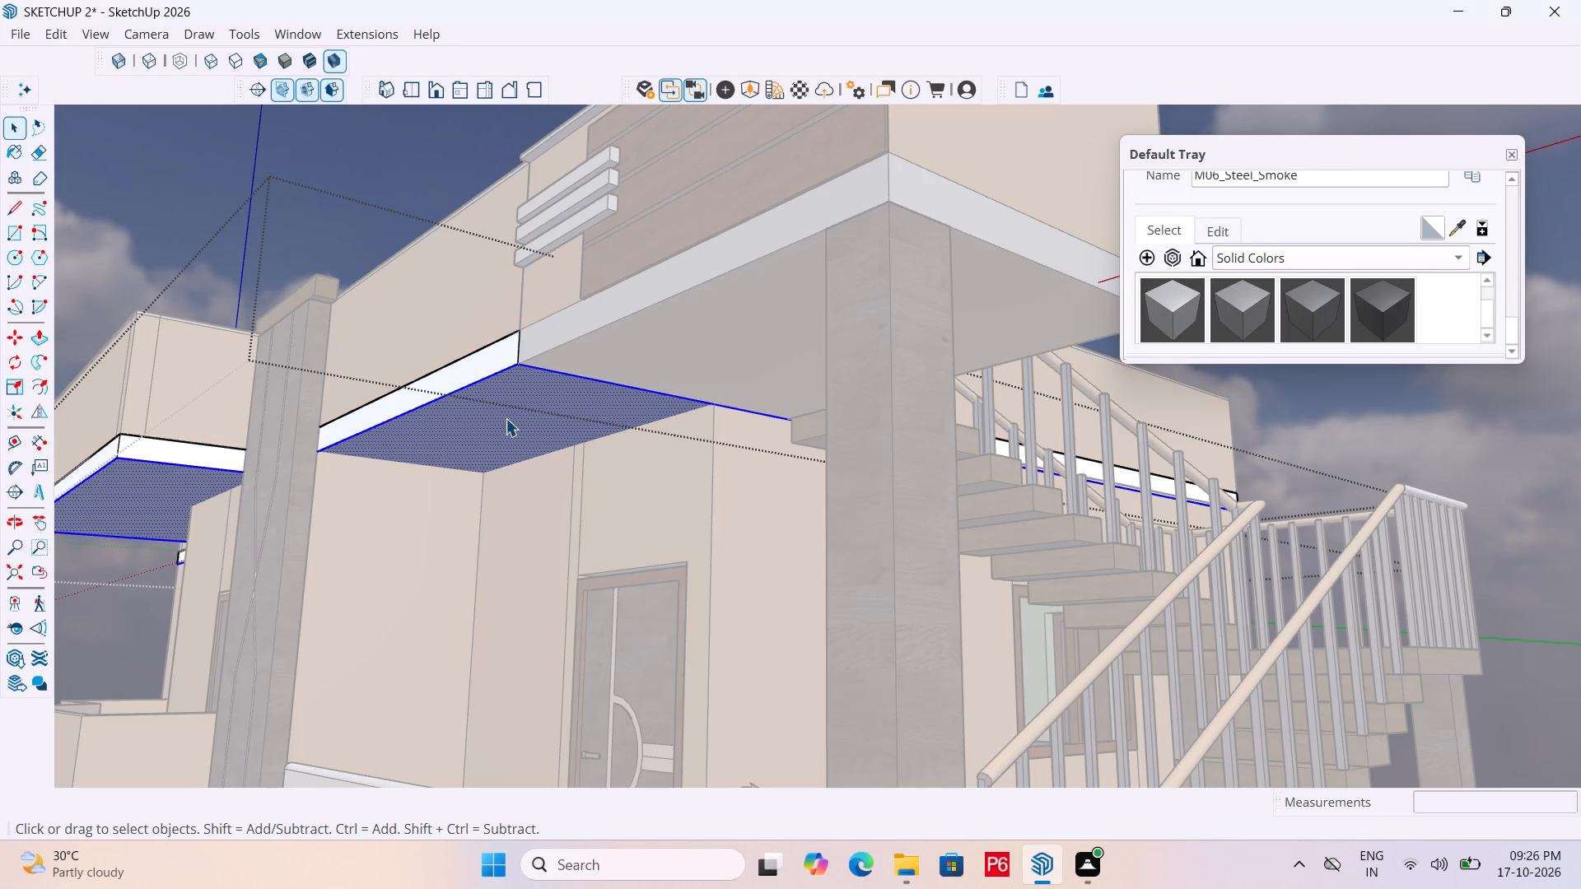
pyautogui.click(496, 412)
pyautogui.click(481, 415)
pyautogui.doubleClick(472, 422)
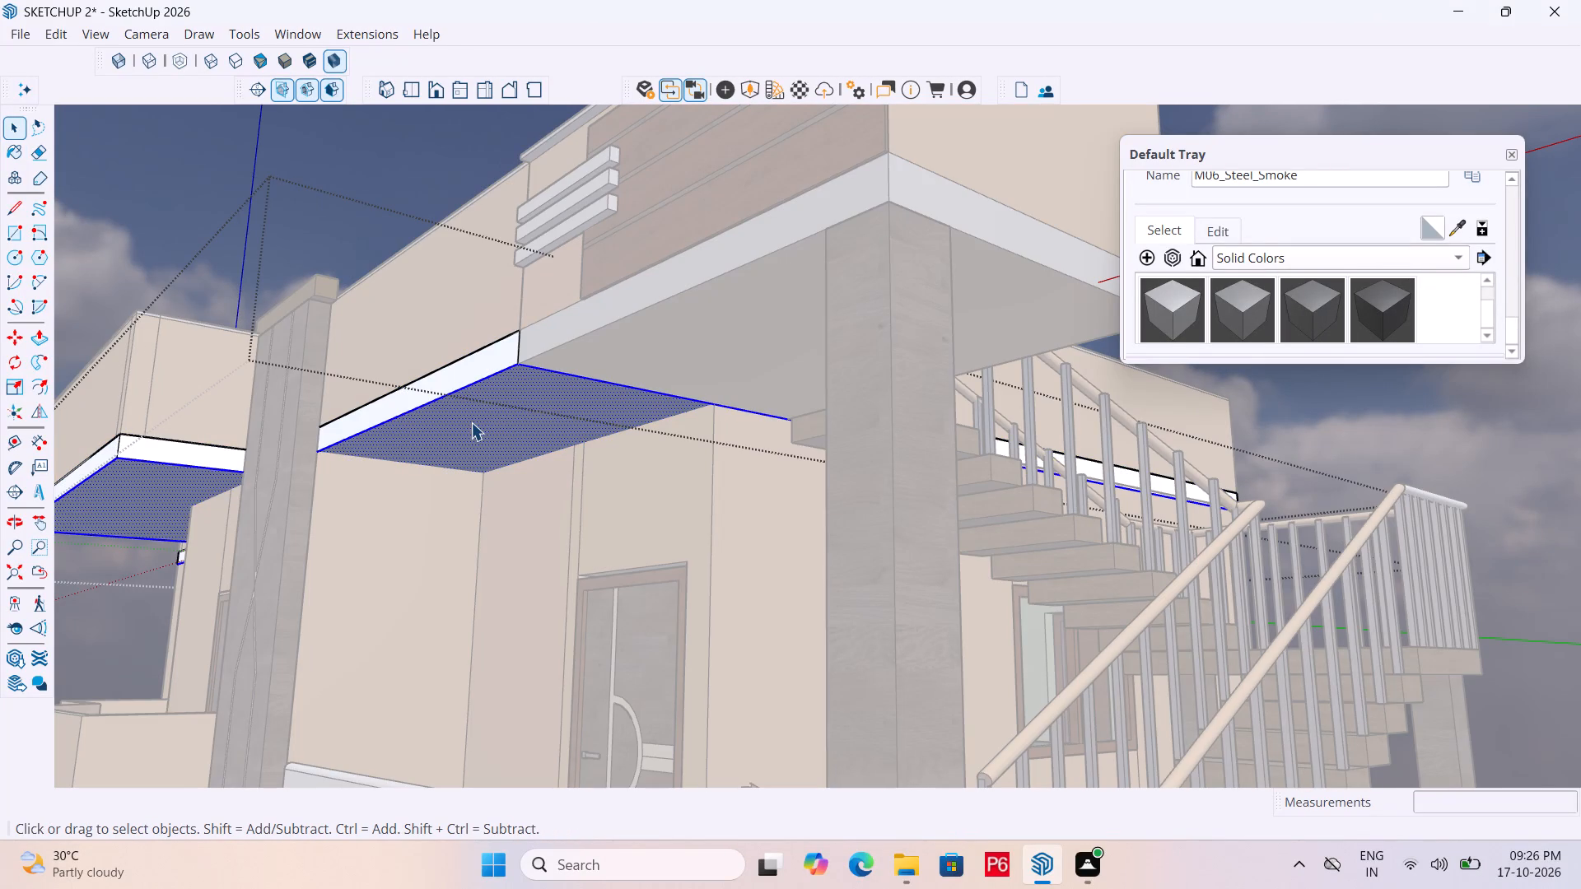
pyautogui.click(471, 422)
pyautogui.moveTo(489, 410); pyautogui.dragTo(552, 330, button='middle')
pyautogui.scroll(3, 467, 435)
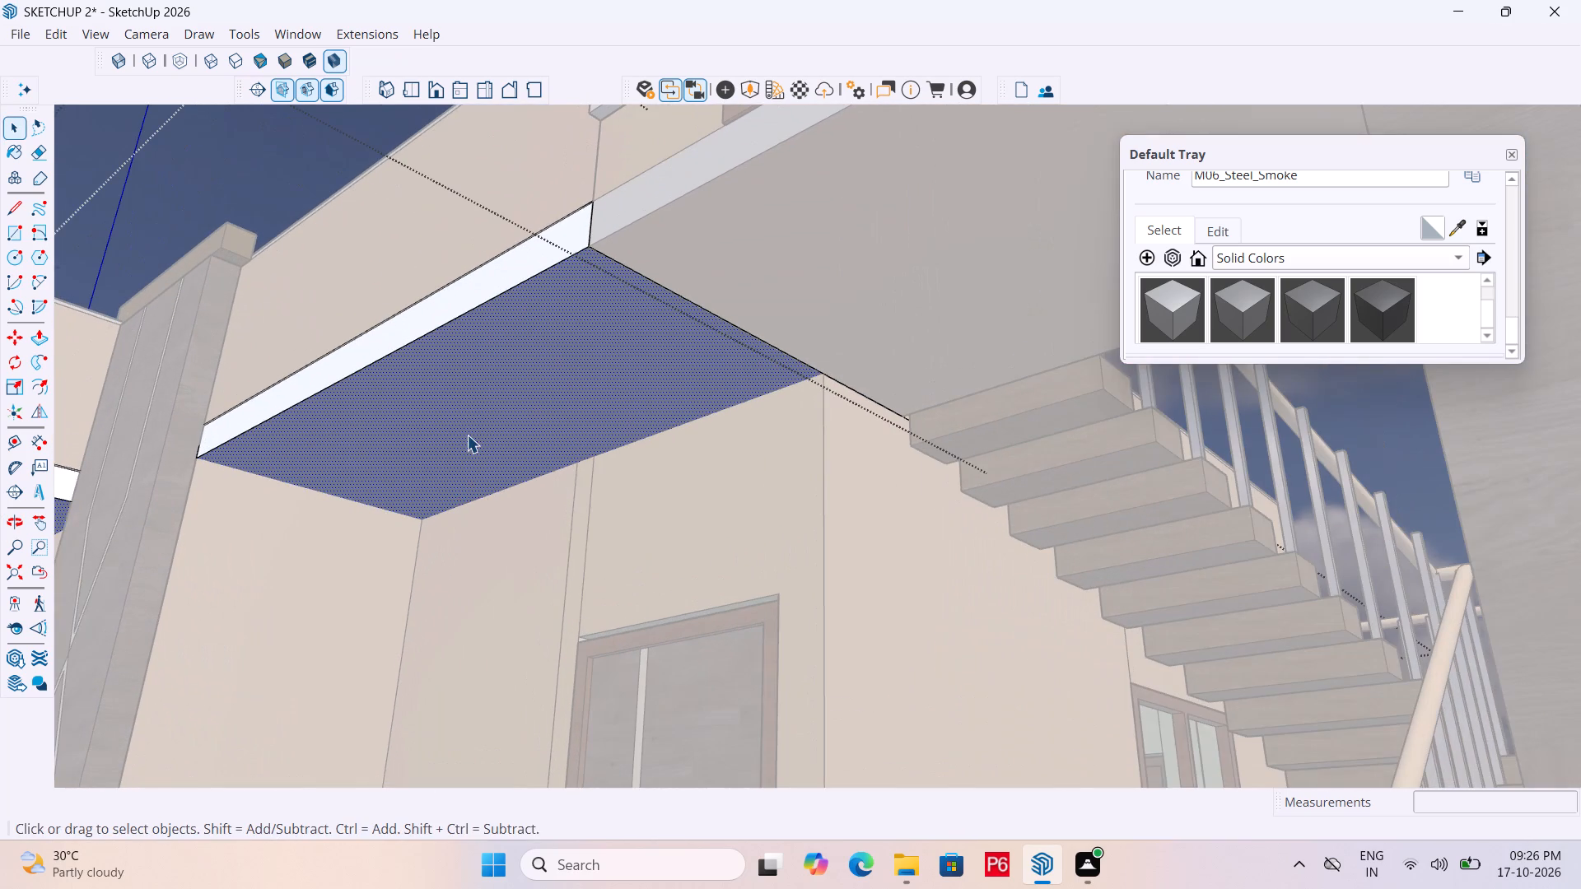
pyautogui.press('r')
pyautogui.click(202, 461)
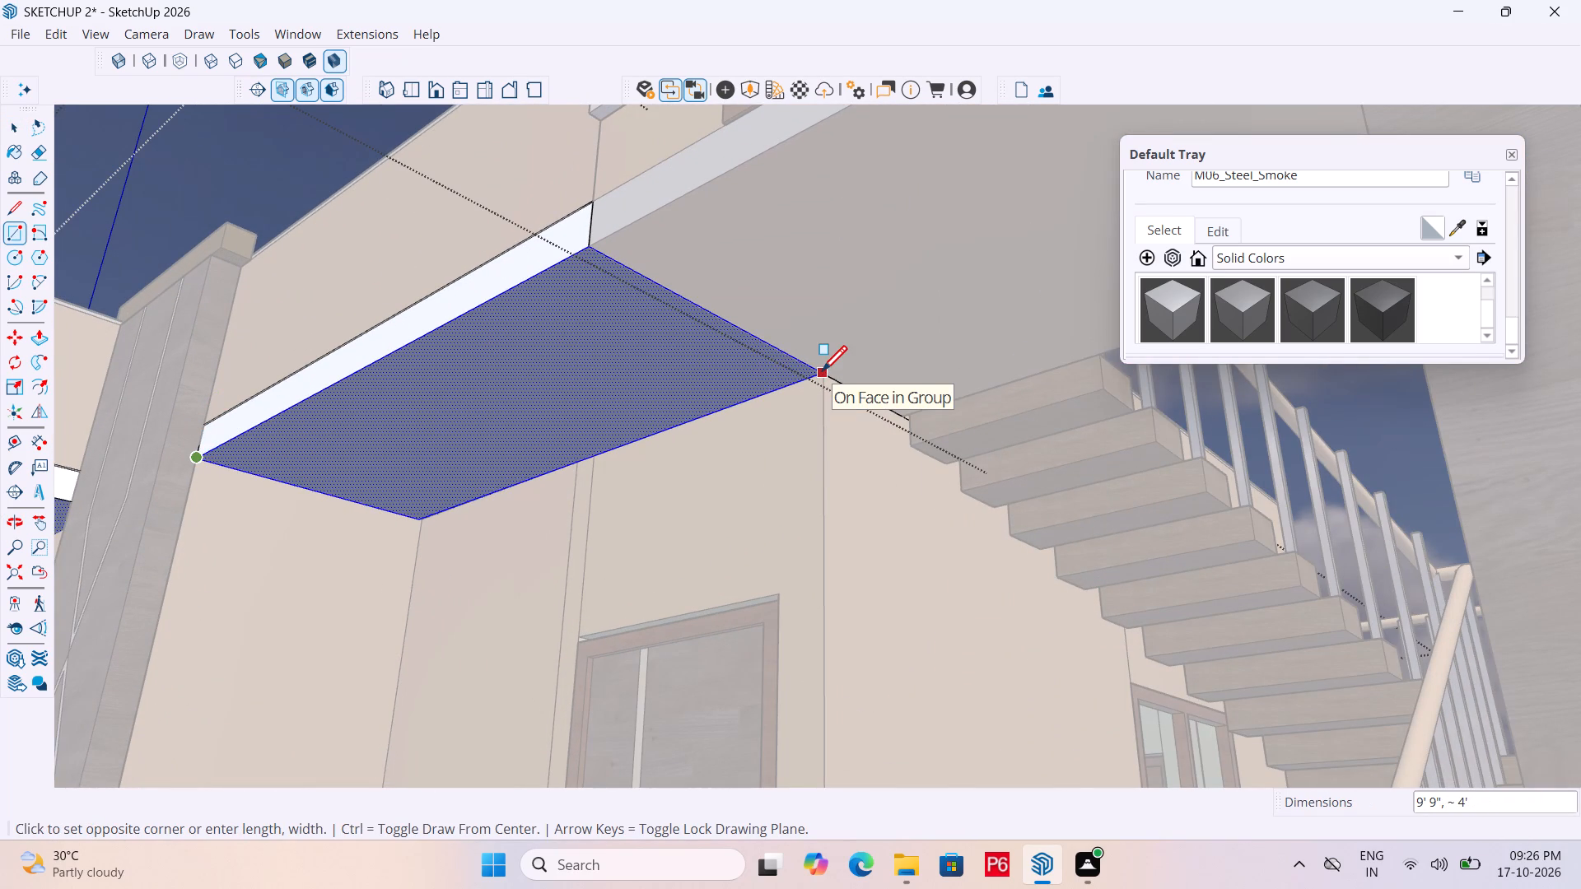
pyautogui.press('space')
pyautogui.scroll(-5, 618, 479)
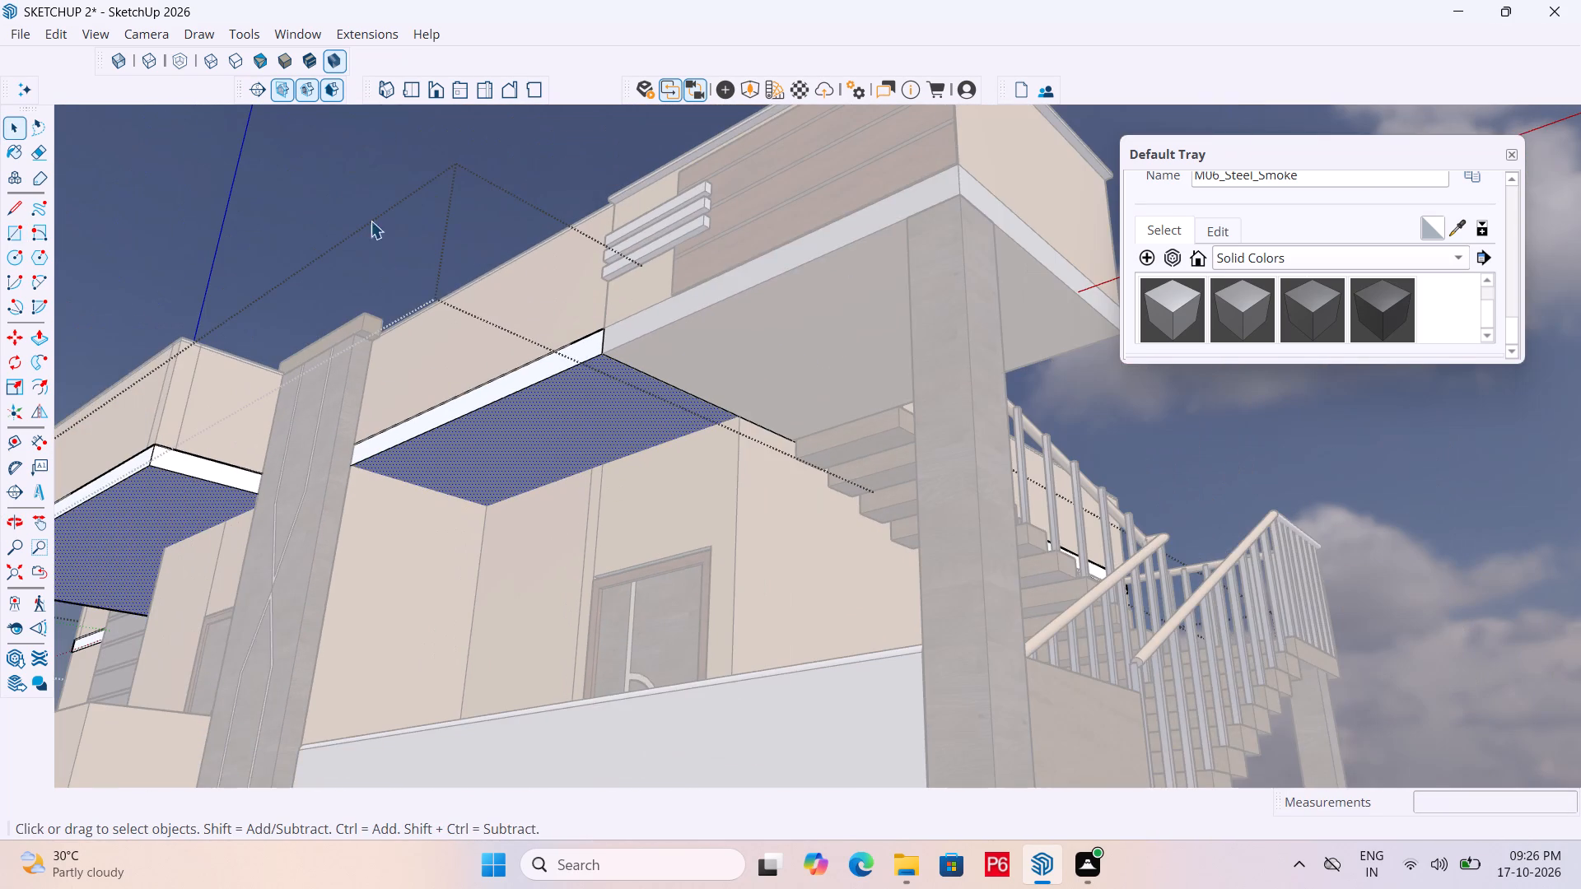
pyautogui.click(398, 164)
# Draw a rectangle of about 9' 9" by 3' 11 3/16" on the slab underside above the upper door and make it a group.
pyautogui.scroll(6, 536, 388)
pyautogui.press('r')
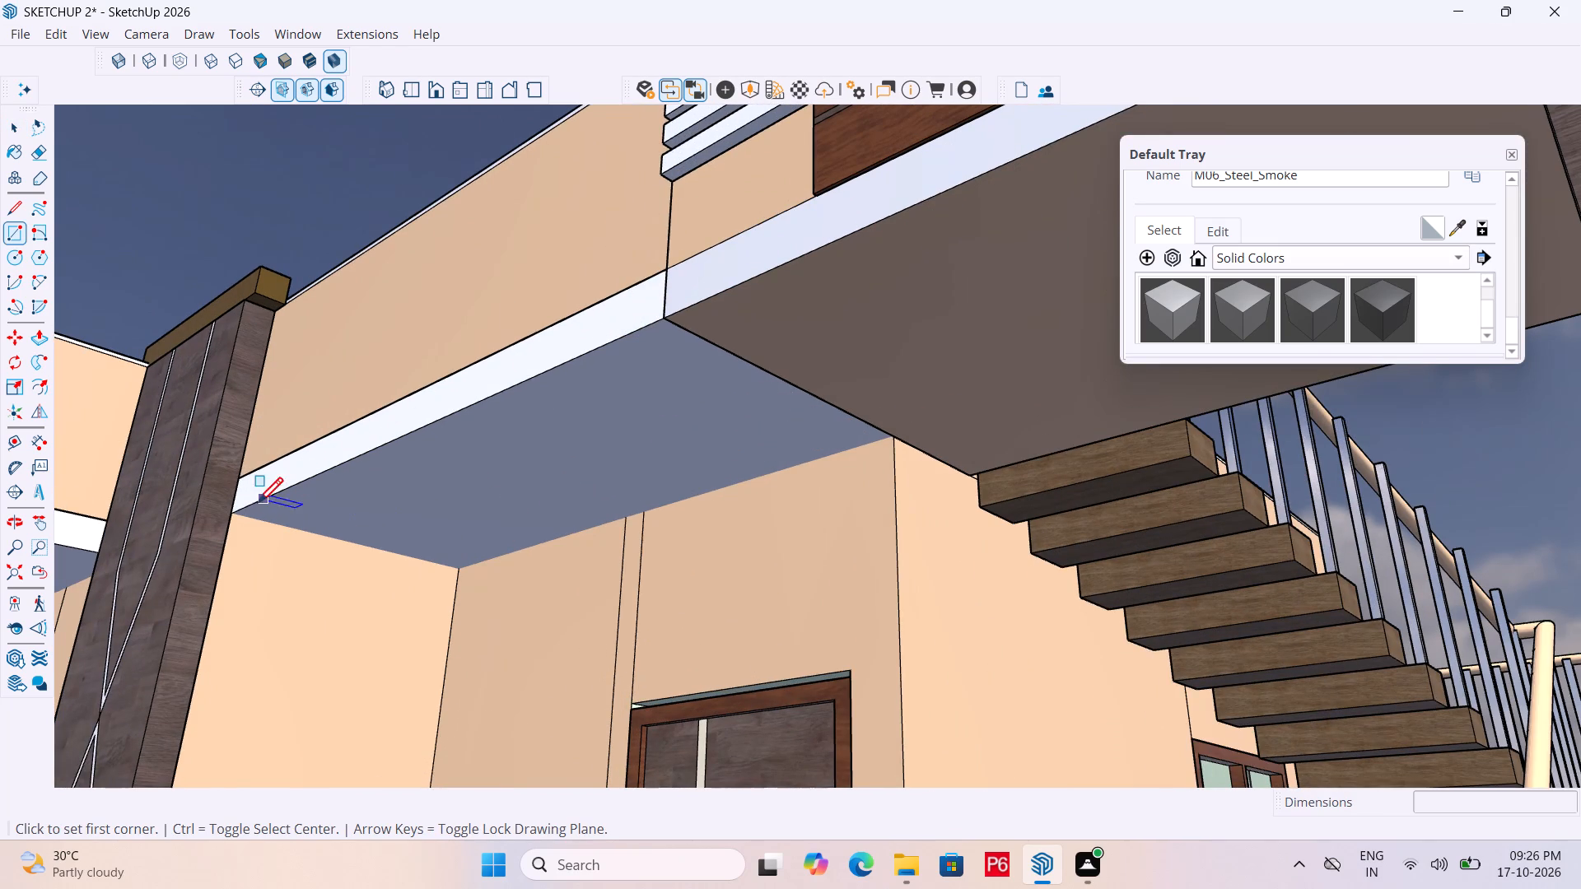
pyautogui.click(233, 518)
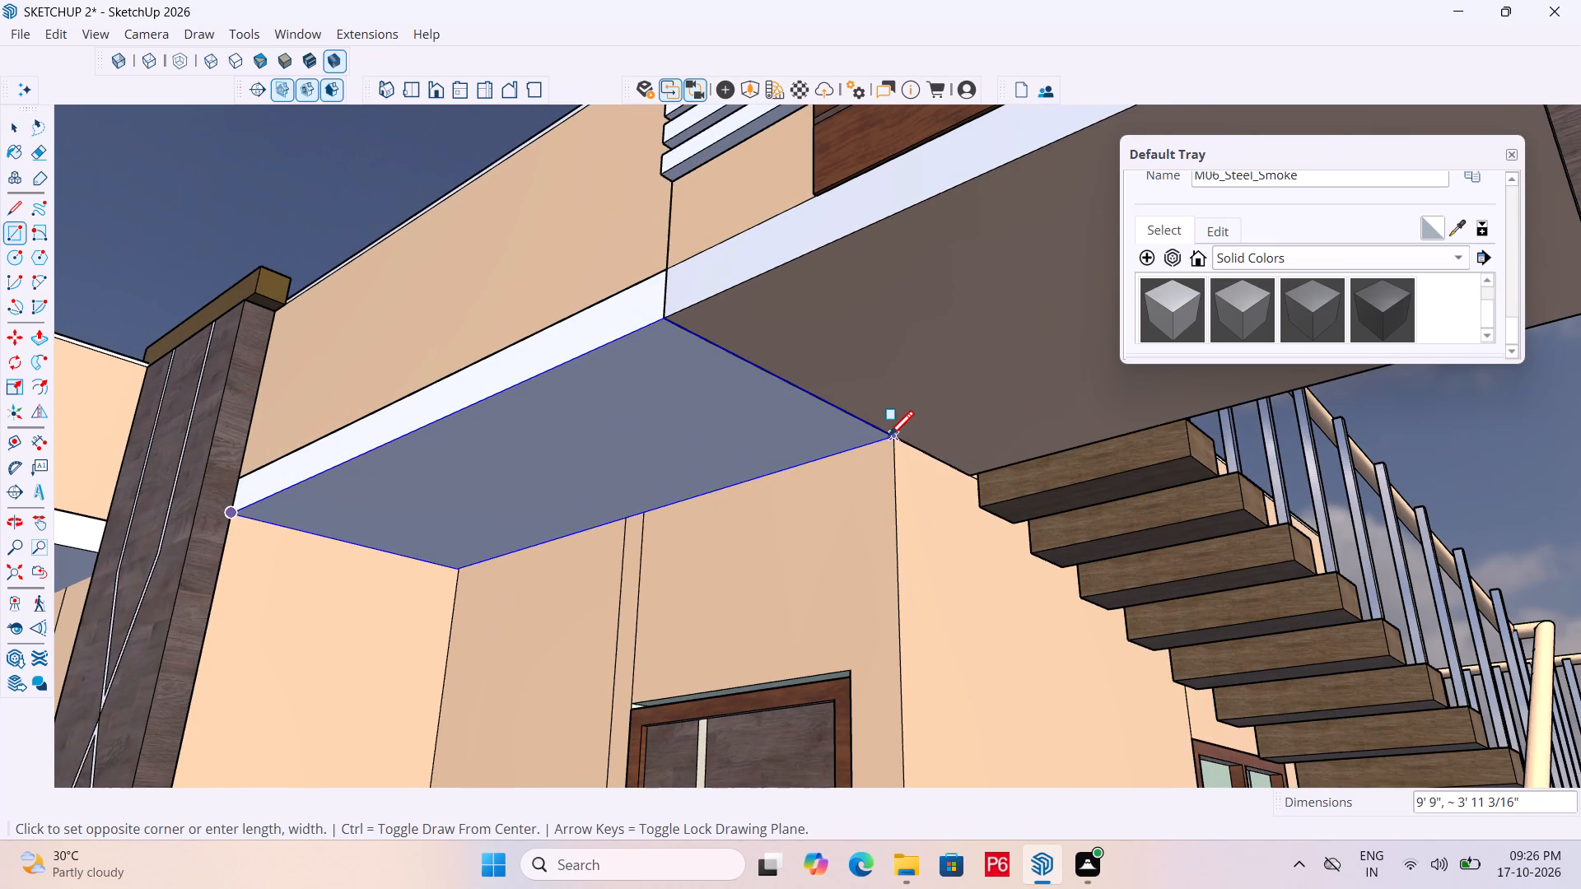
pyautogui.click(888, 440)
pyautogui.press('space')
pyautogui.tripleClick(676, 414)
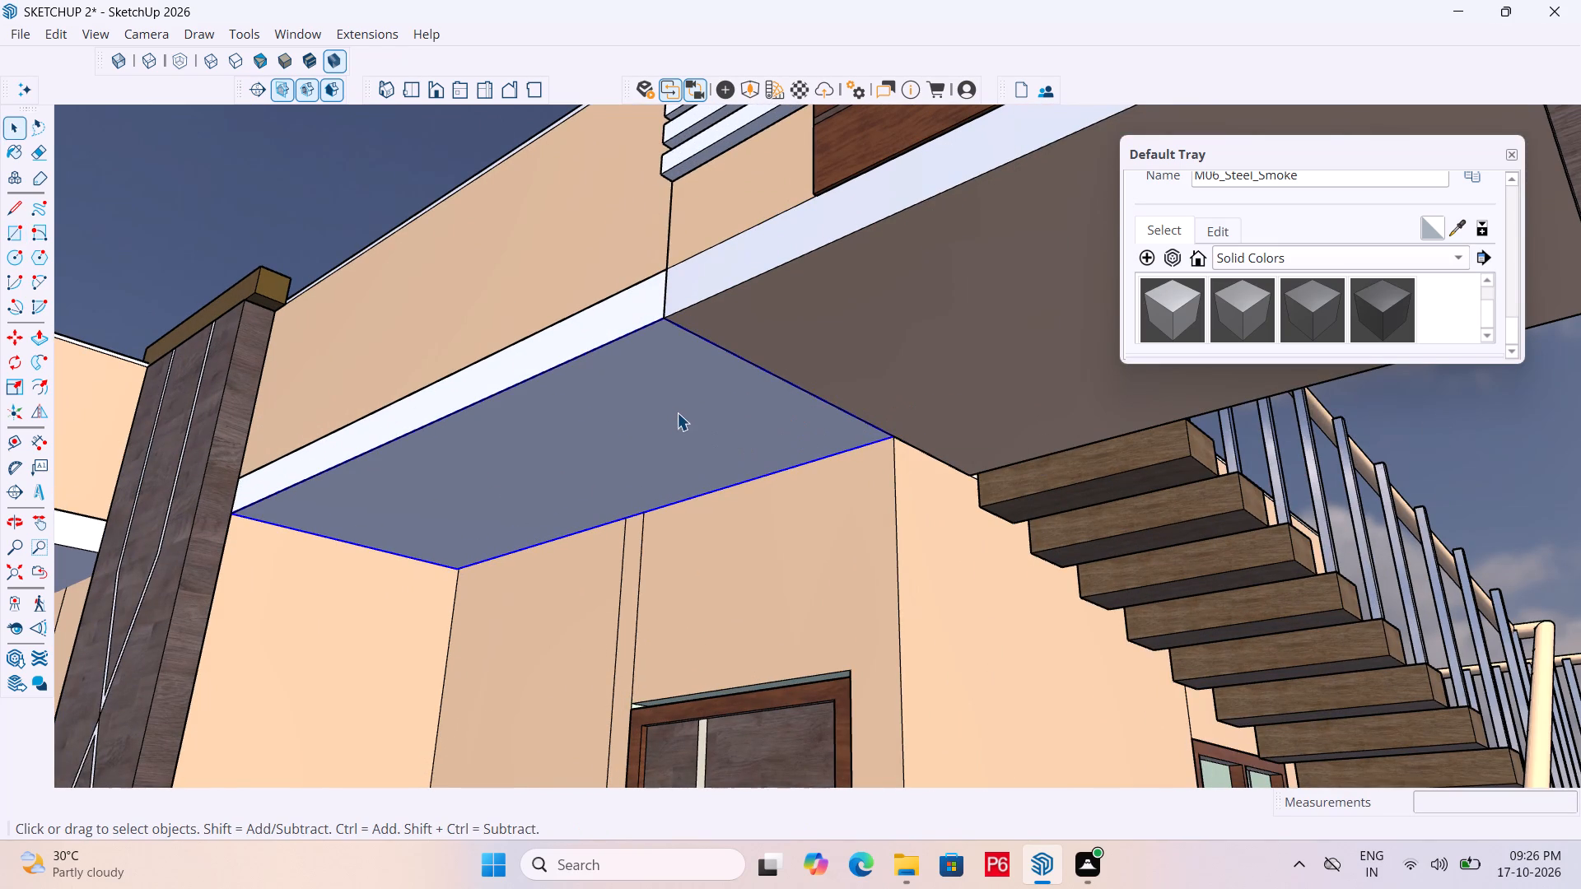
pyautogui.rightClick(677, 412)
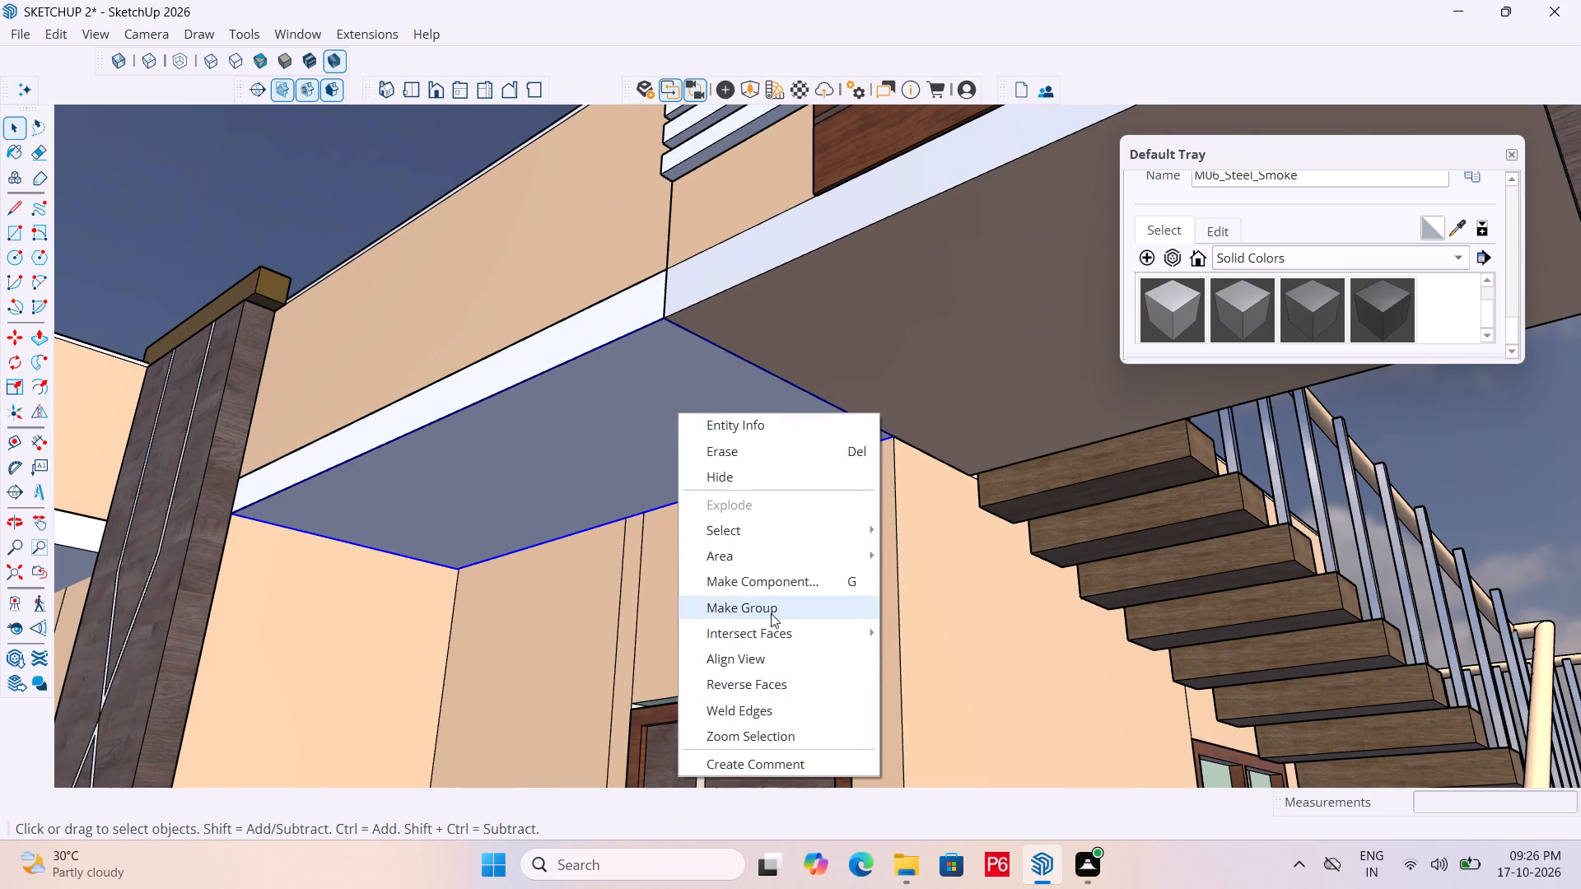
pyautogui.click(771, 613)
pyautogui.press('space')
# Paint the new underside rectangle group with M06_Steel_Smoke.
pyautogui.click(633, 411)
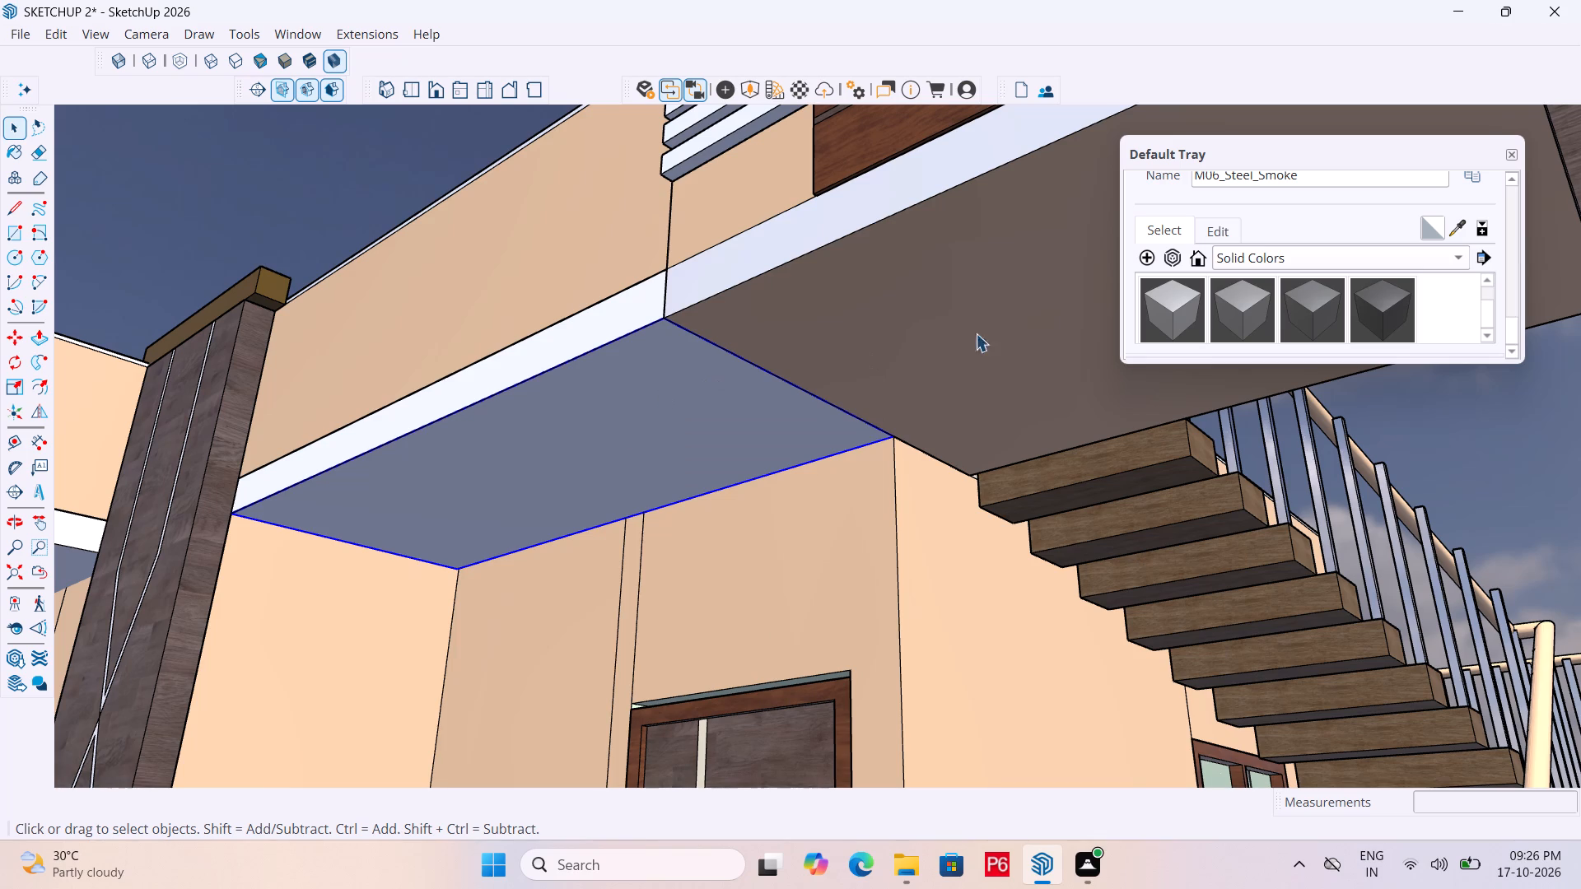
pyautogui.click(1301, 316)
pyautogui.click(640, 456)
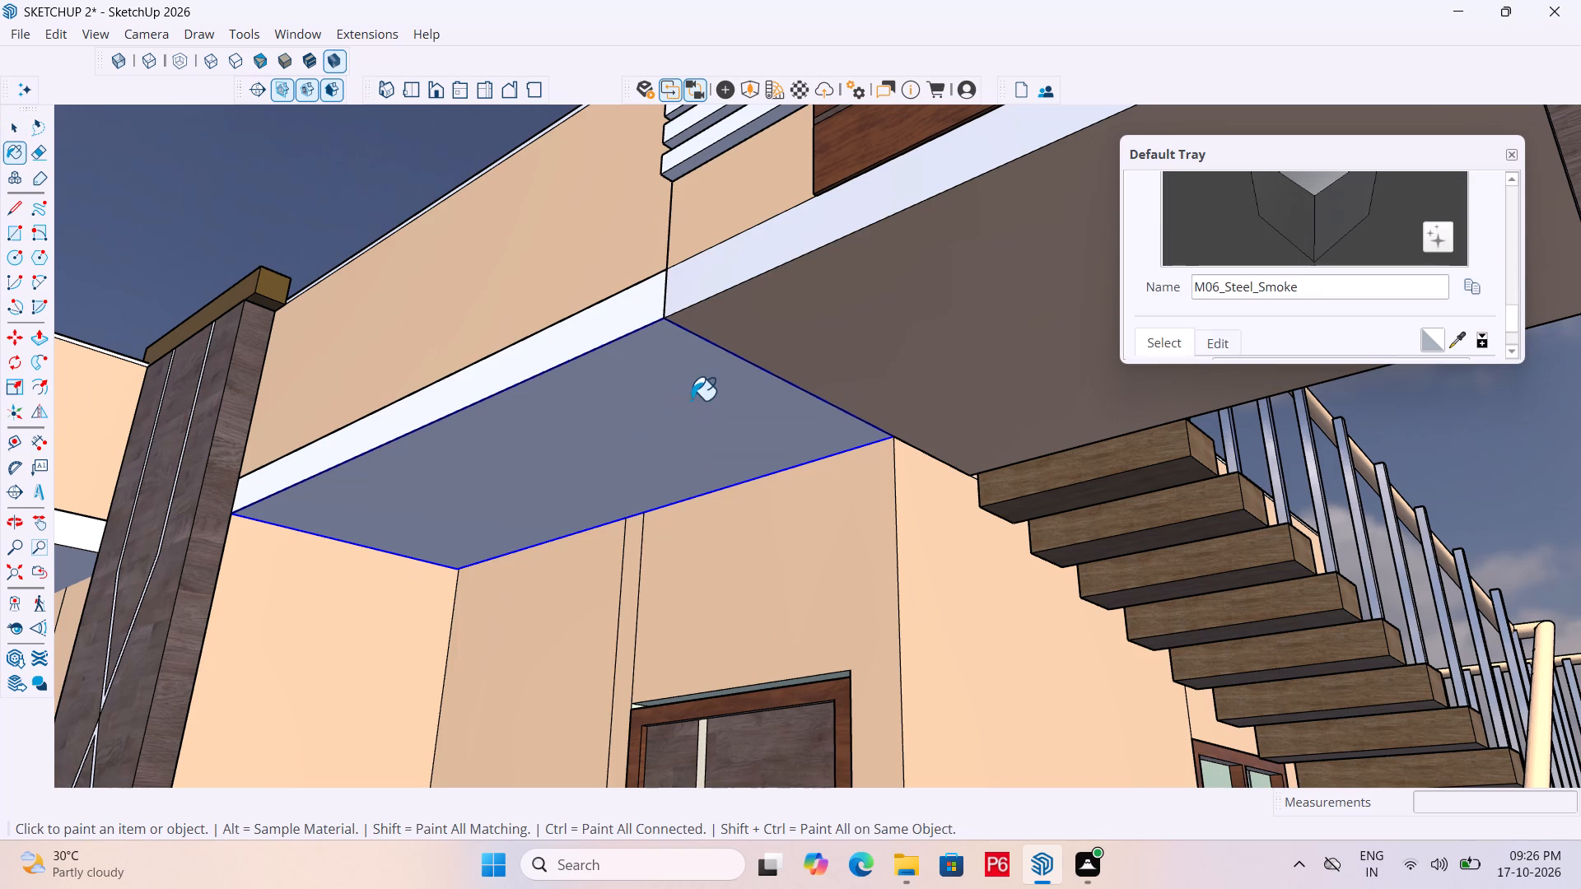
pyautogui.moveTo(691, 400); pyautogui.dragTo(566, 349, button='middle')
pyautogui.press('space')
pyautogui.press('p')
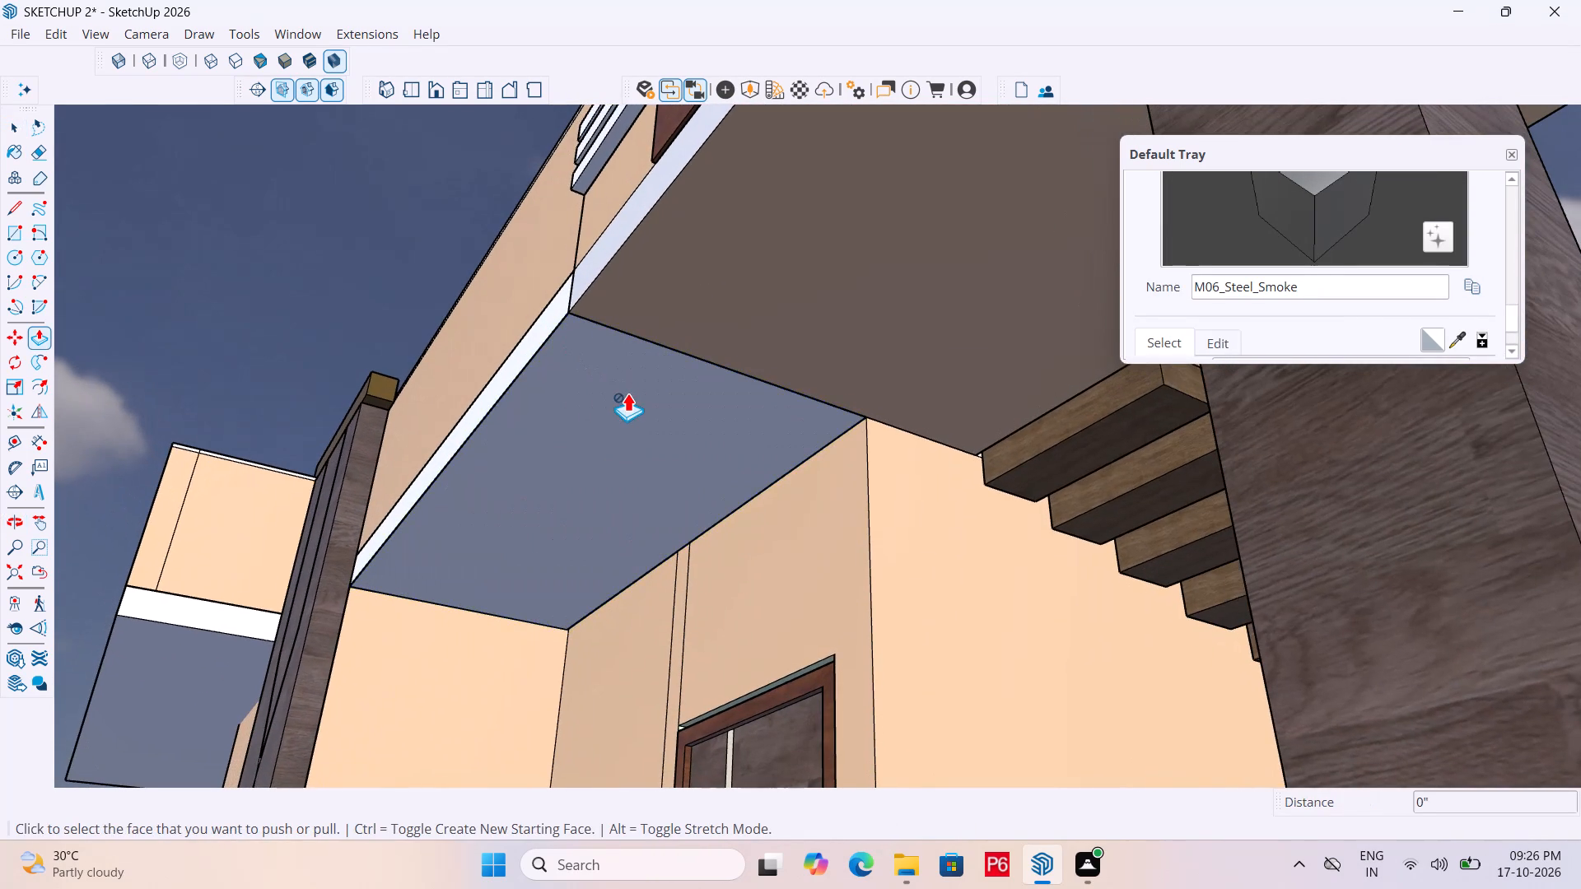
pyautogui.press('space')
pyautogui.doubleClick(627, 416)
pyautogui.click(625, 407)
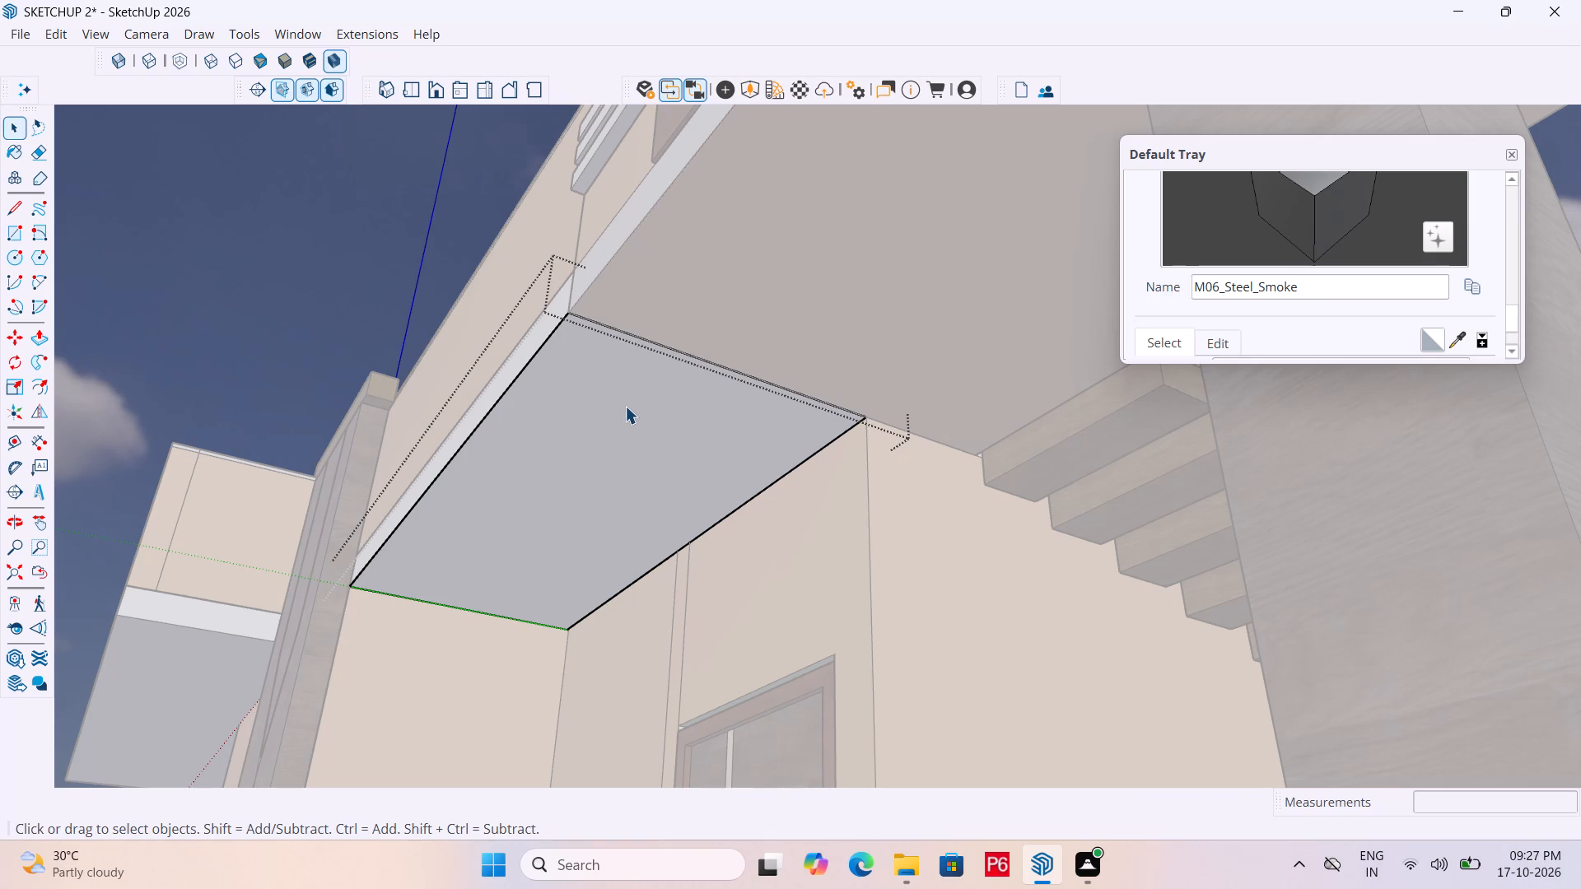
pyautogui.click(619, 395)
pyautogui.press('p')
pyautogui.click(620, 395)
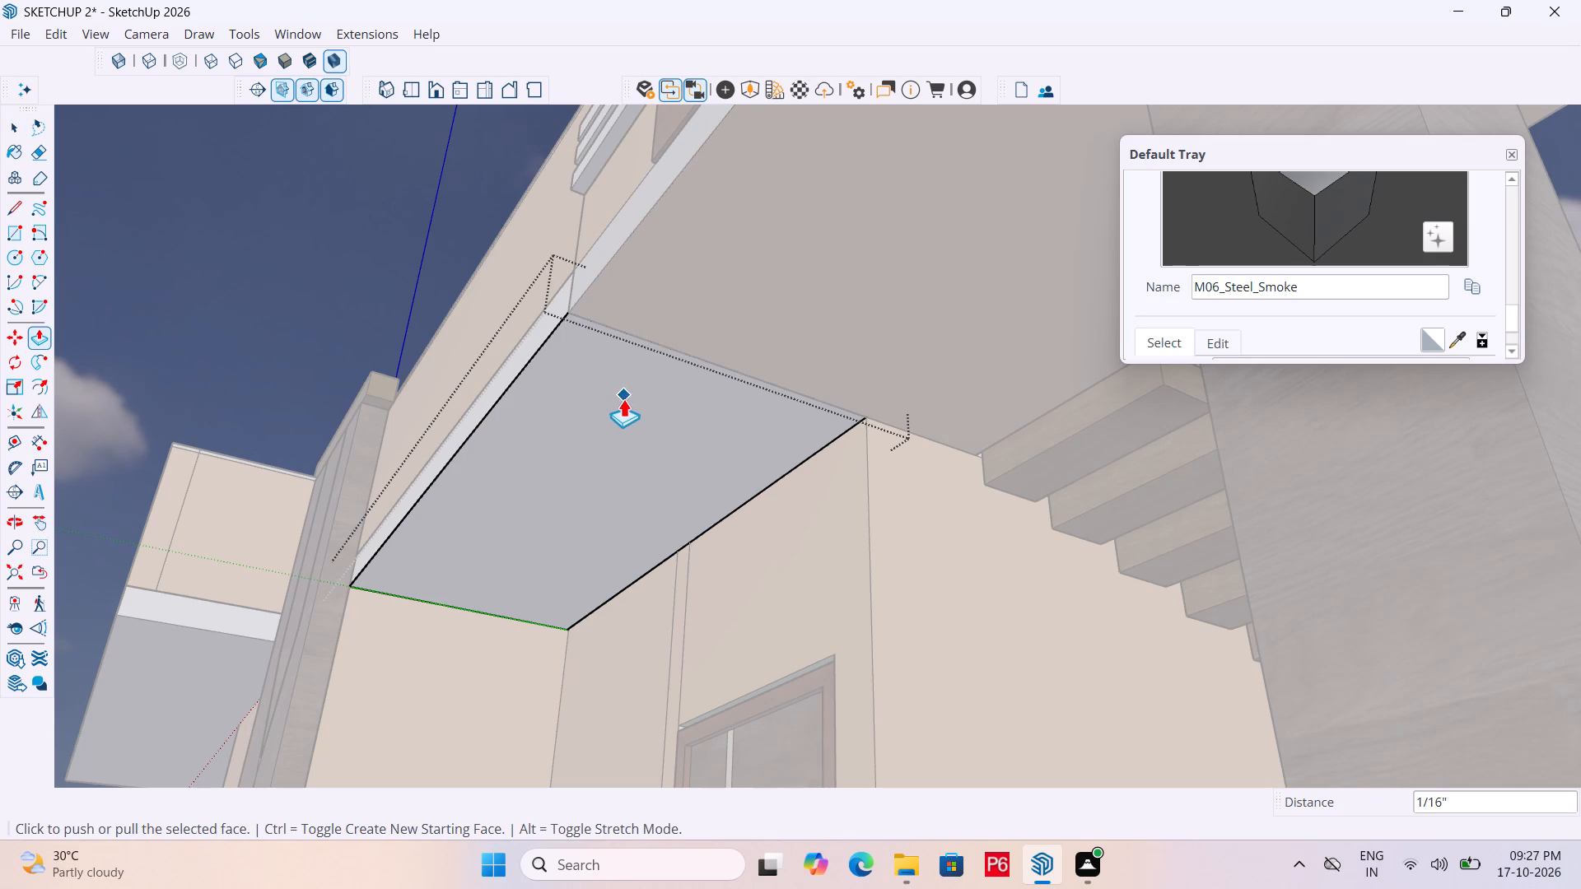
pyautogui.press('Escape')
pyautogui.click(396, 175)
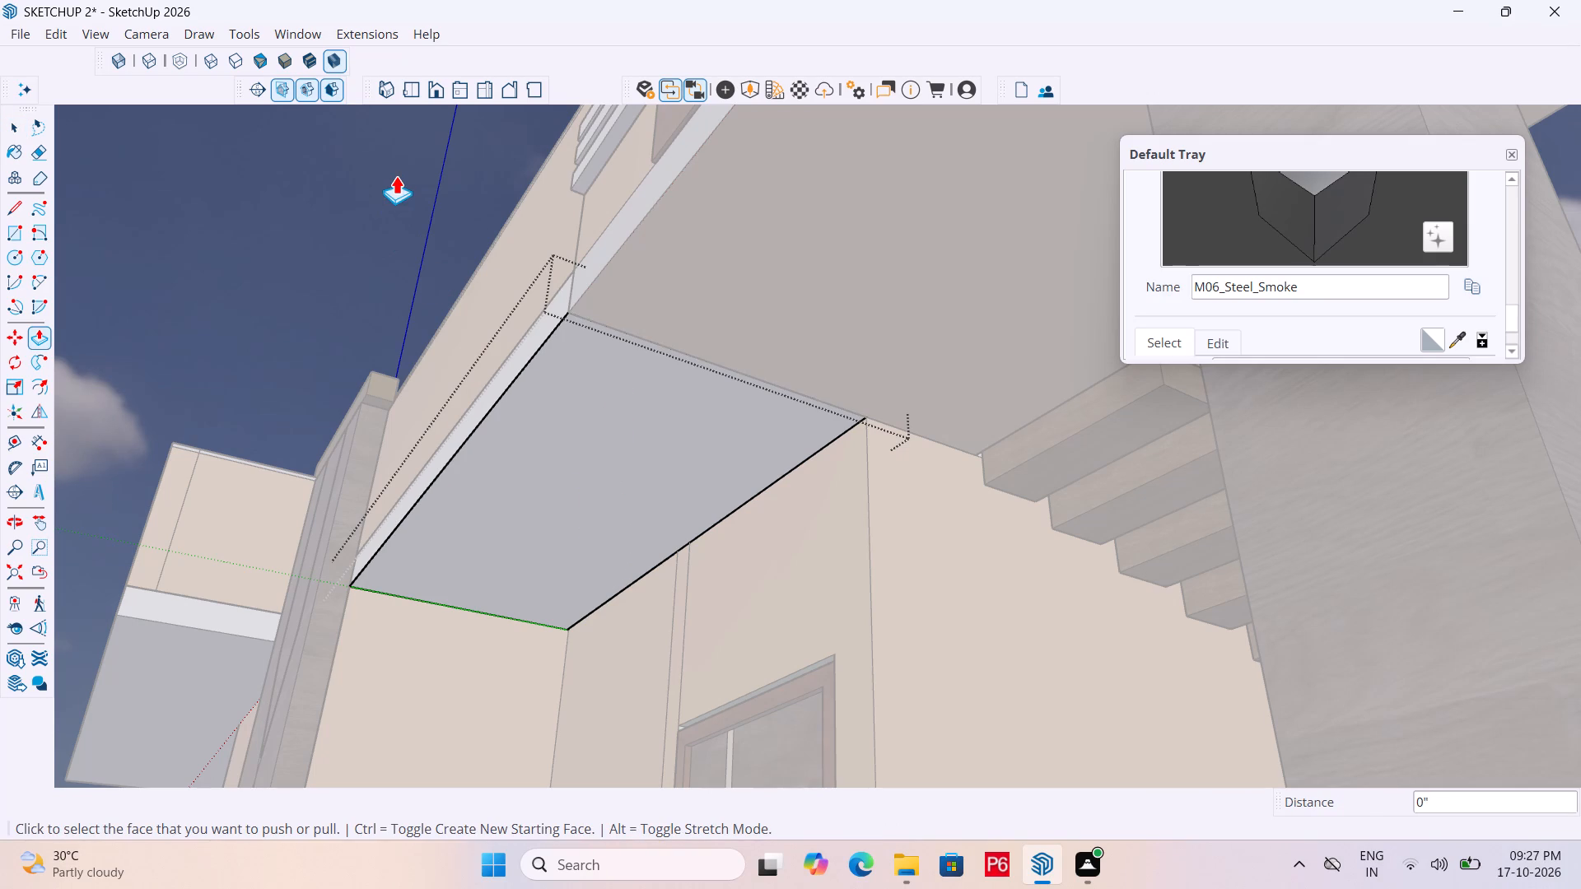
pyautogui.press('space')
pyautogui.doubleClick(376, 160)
# Open the underside rectangle group and Push/Pull its face down 1" to give the grey panel thickness.
pyautogui.click(563, 384)
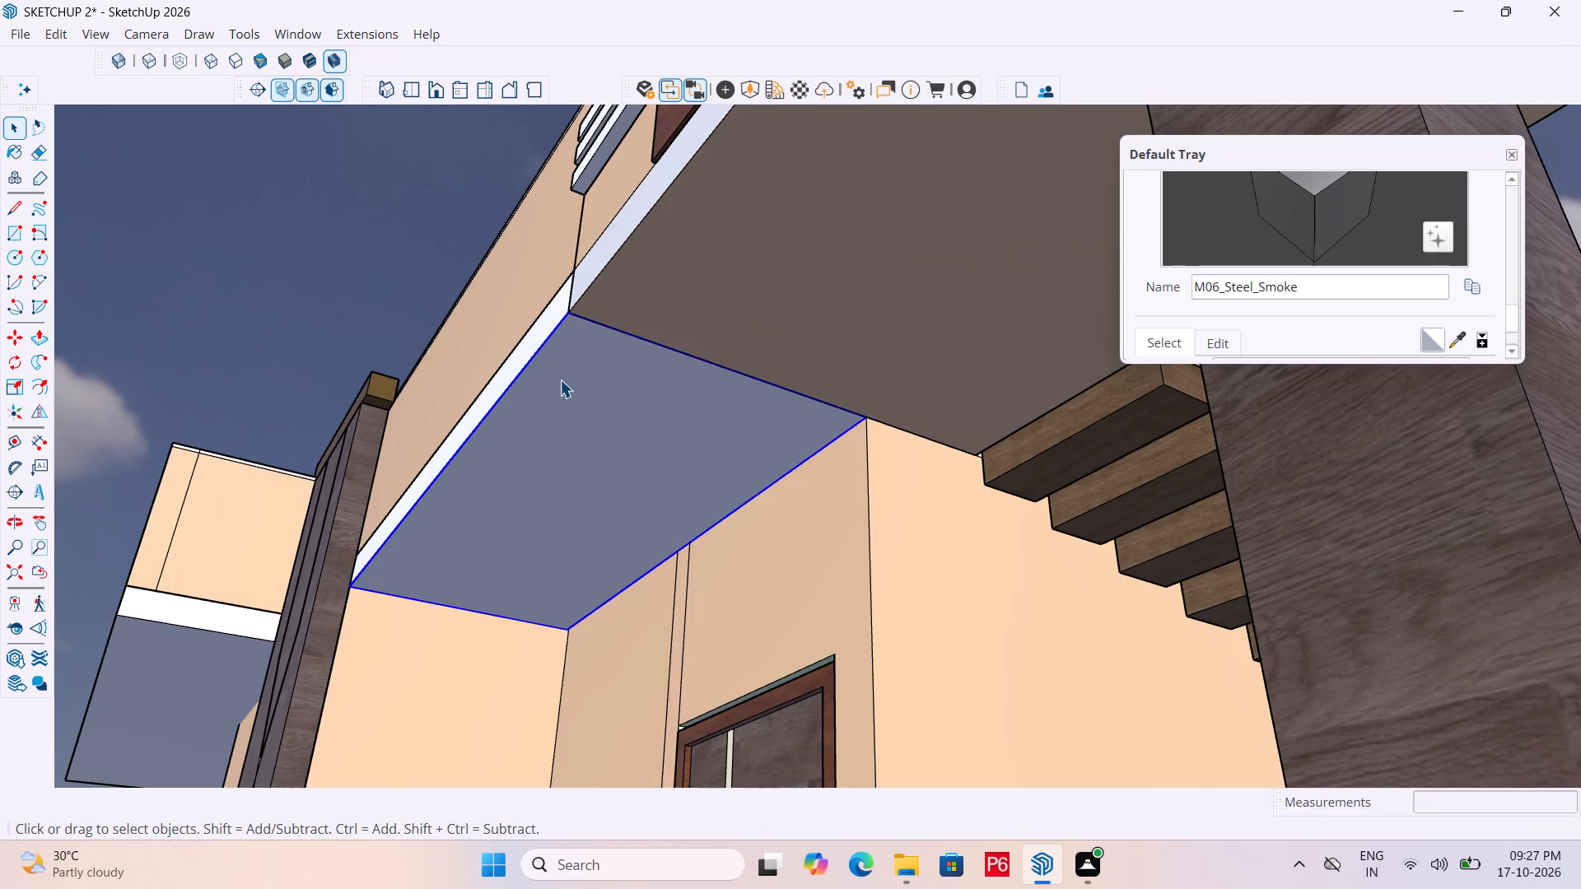
pyautogui.doubleClick(560, 379)
pyautogui.click(557, 375)
pyautogui.press('p')
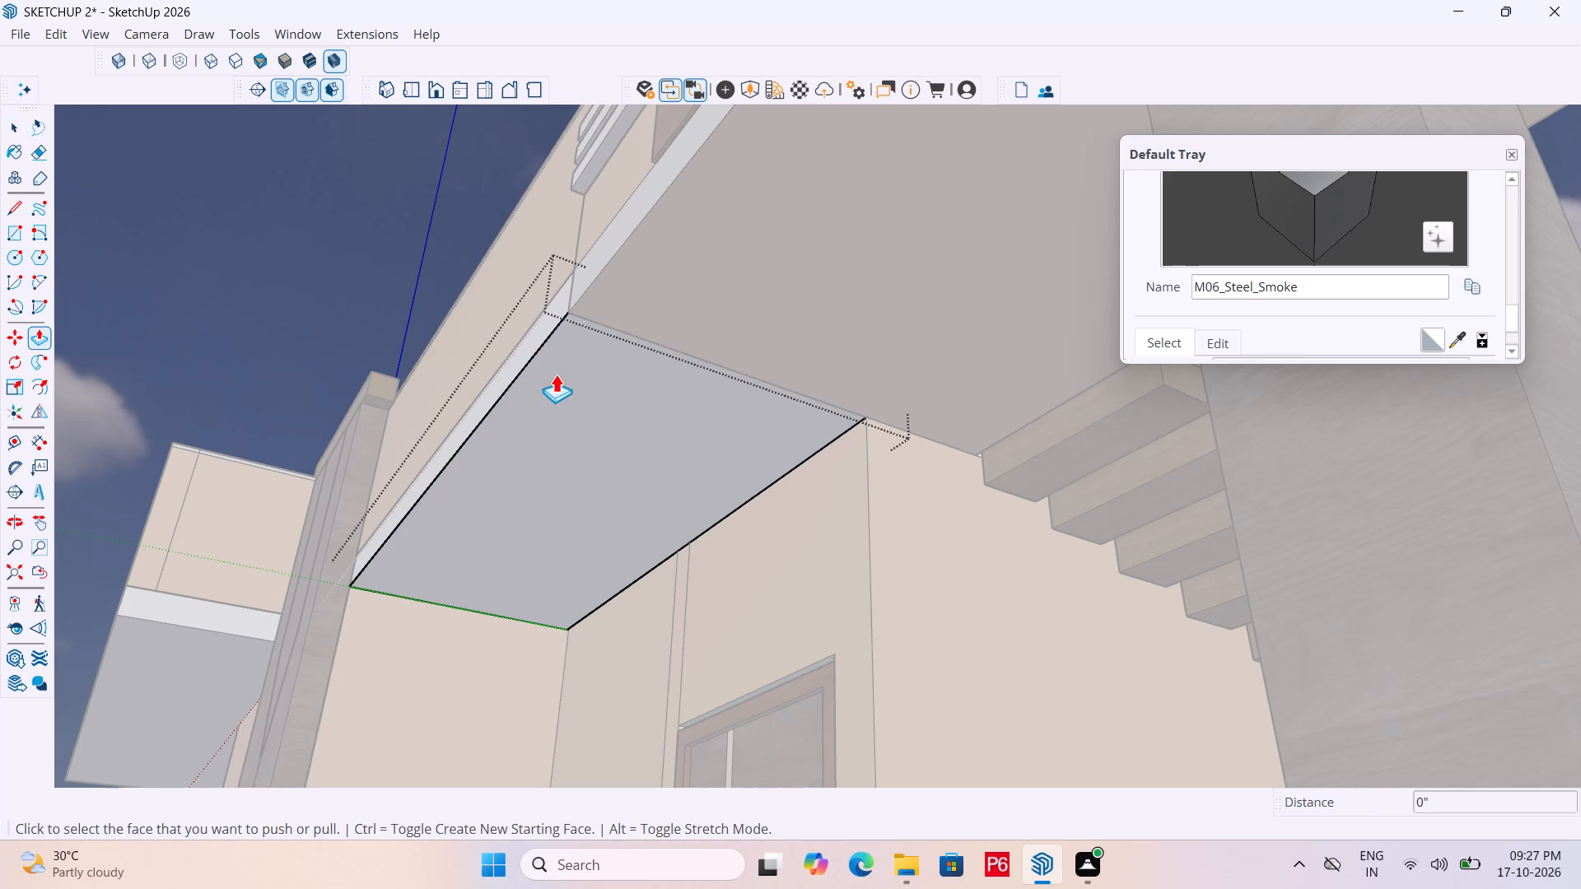
pyautogui.click(556, 374)
pyautogui.moveTo(560, 388); pyautogui.dragTo(589, 404, button='middle')
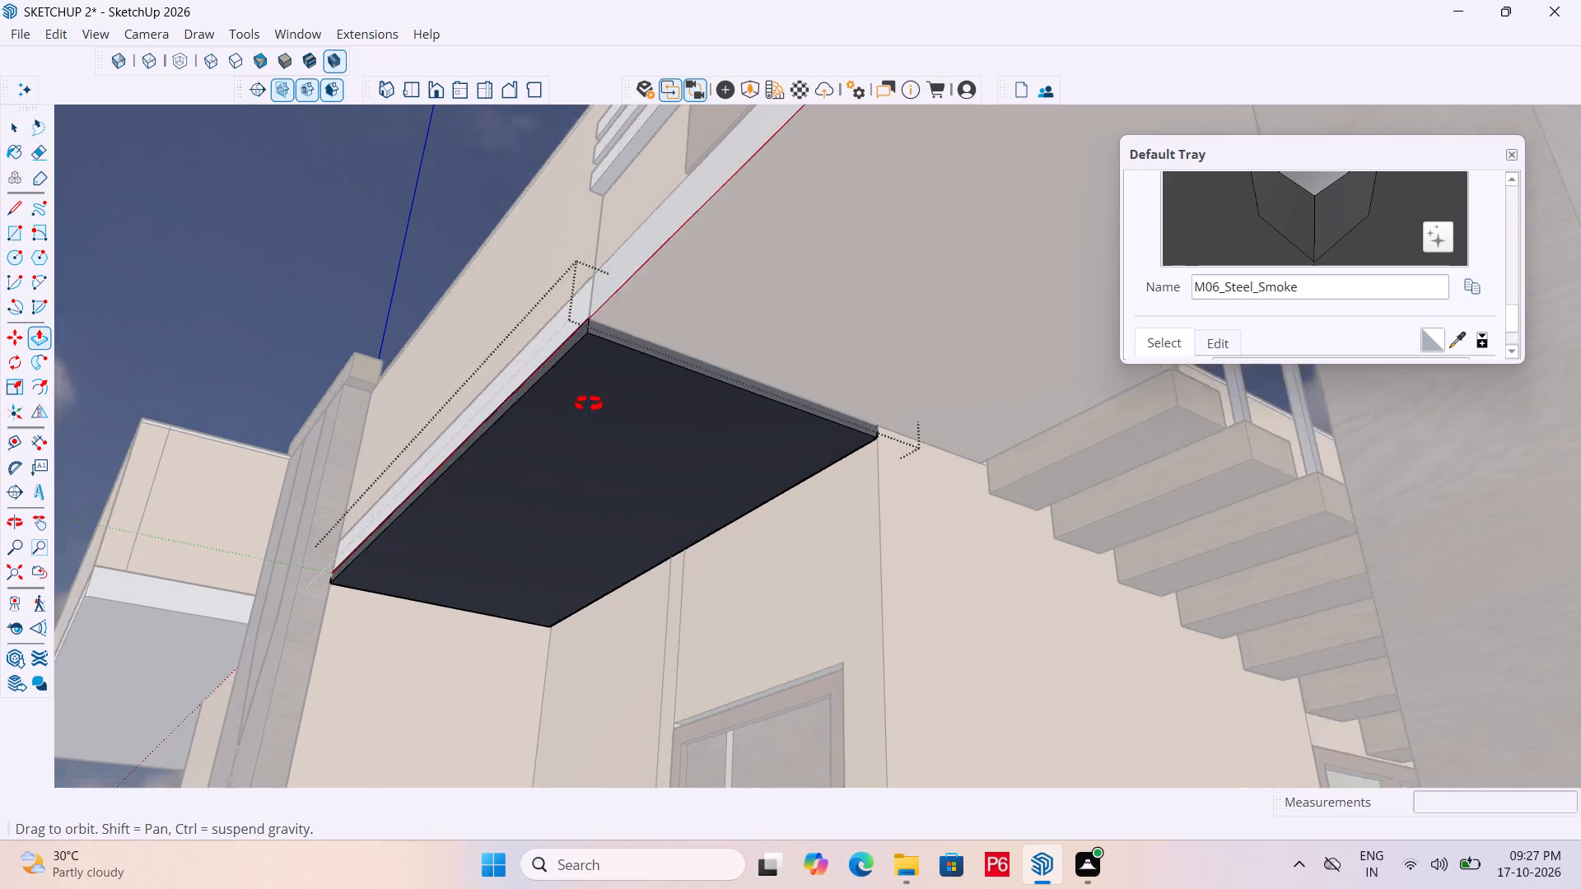
pyautogui.moveTo(589, 404); pyautogui.dragTo(706, 526, button='middle')
pyautogui.write('1"')
pyautogui.press('Return')
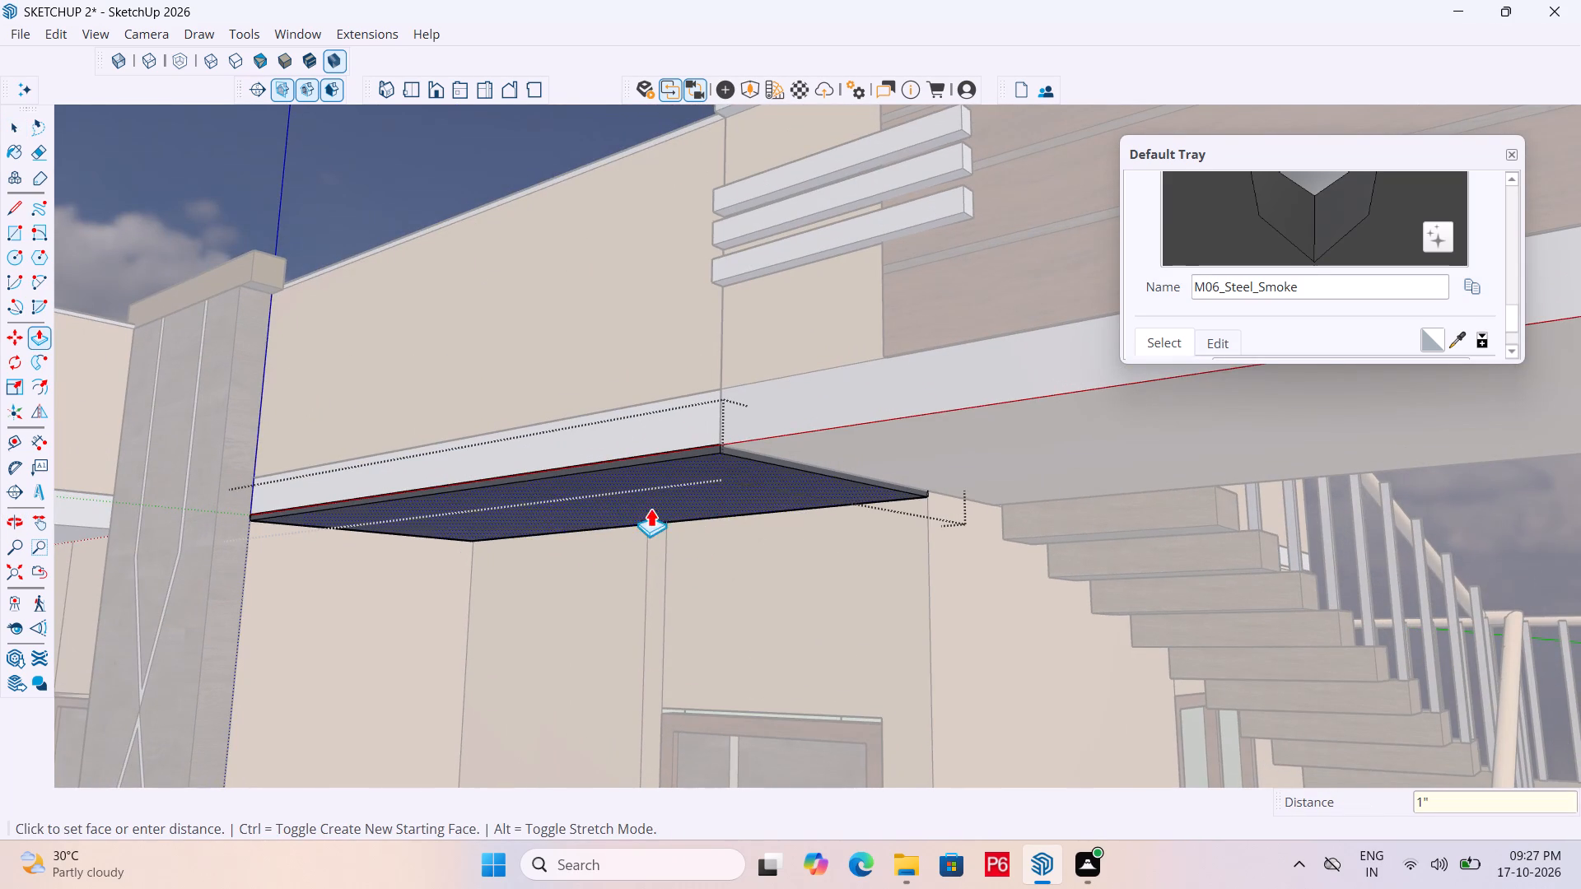
# Save the model.
pyautogui.scroll(-4, 504, 432)
pyautogui.hotkey('ctrl', 's')
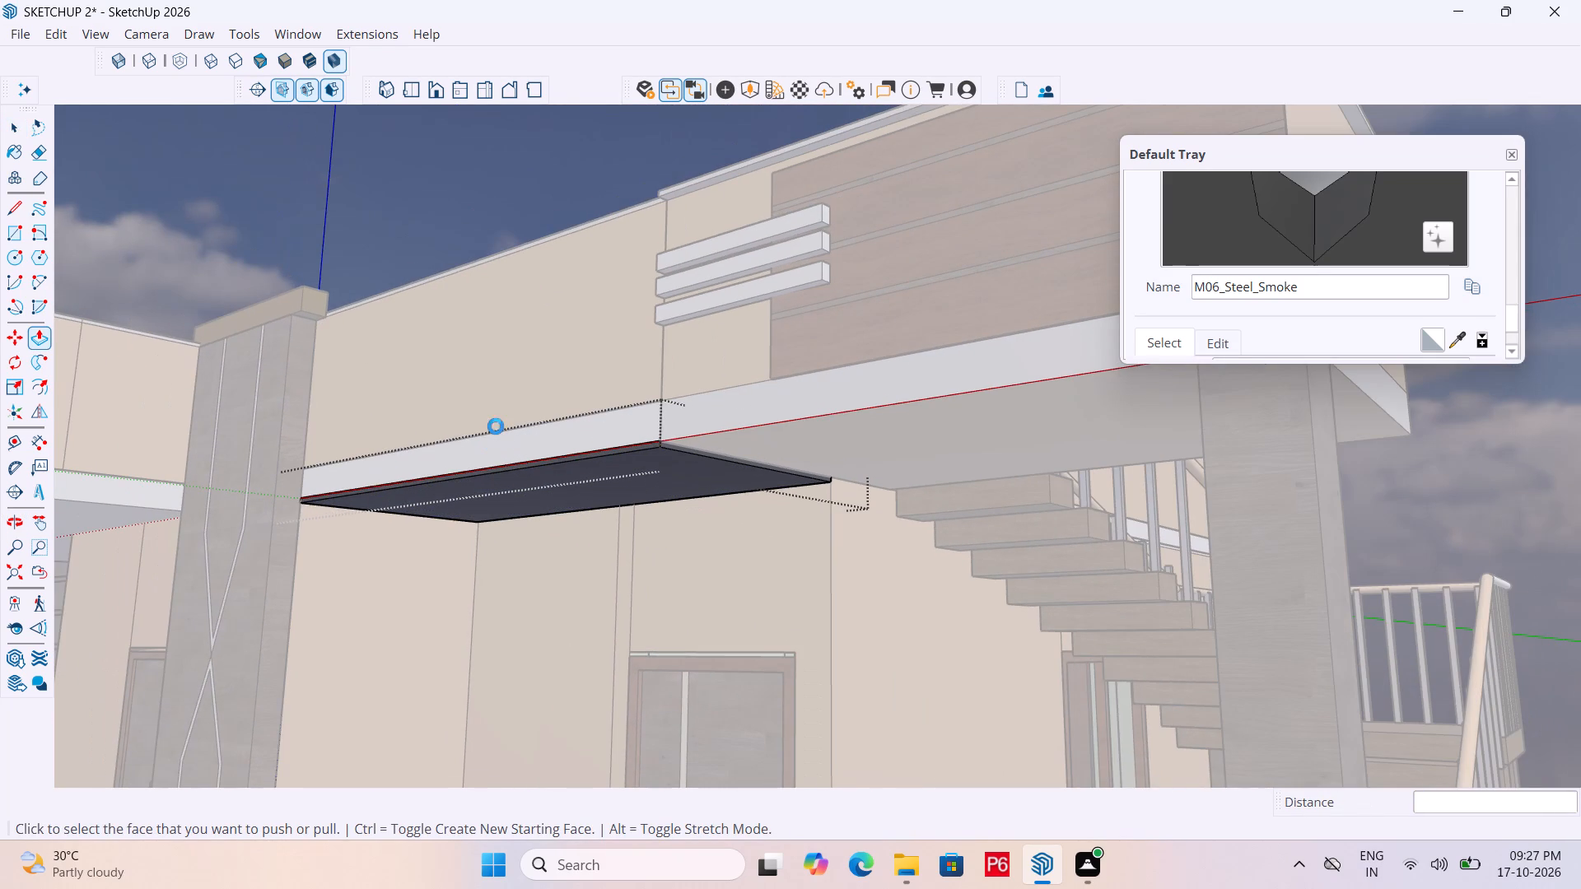
pyautogui.hotkey('ctrl', 's')
# Push/Pull the grey panel's end face about 7' 5 5/8" along the slab underside, up to the outer column.
pyautogui.moveTo(794, 465); pyautogui.dragTo(629, 468, button='middle')
pyautogui.scroll(6, 629, 468)
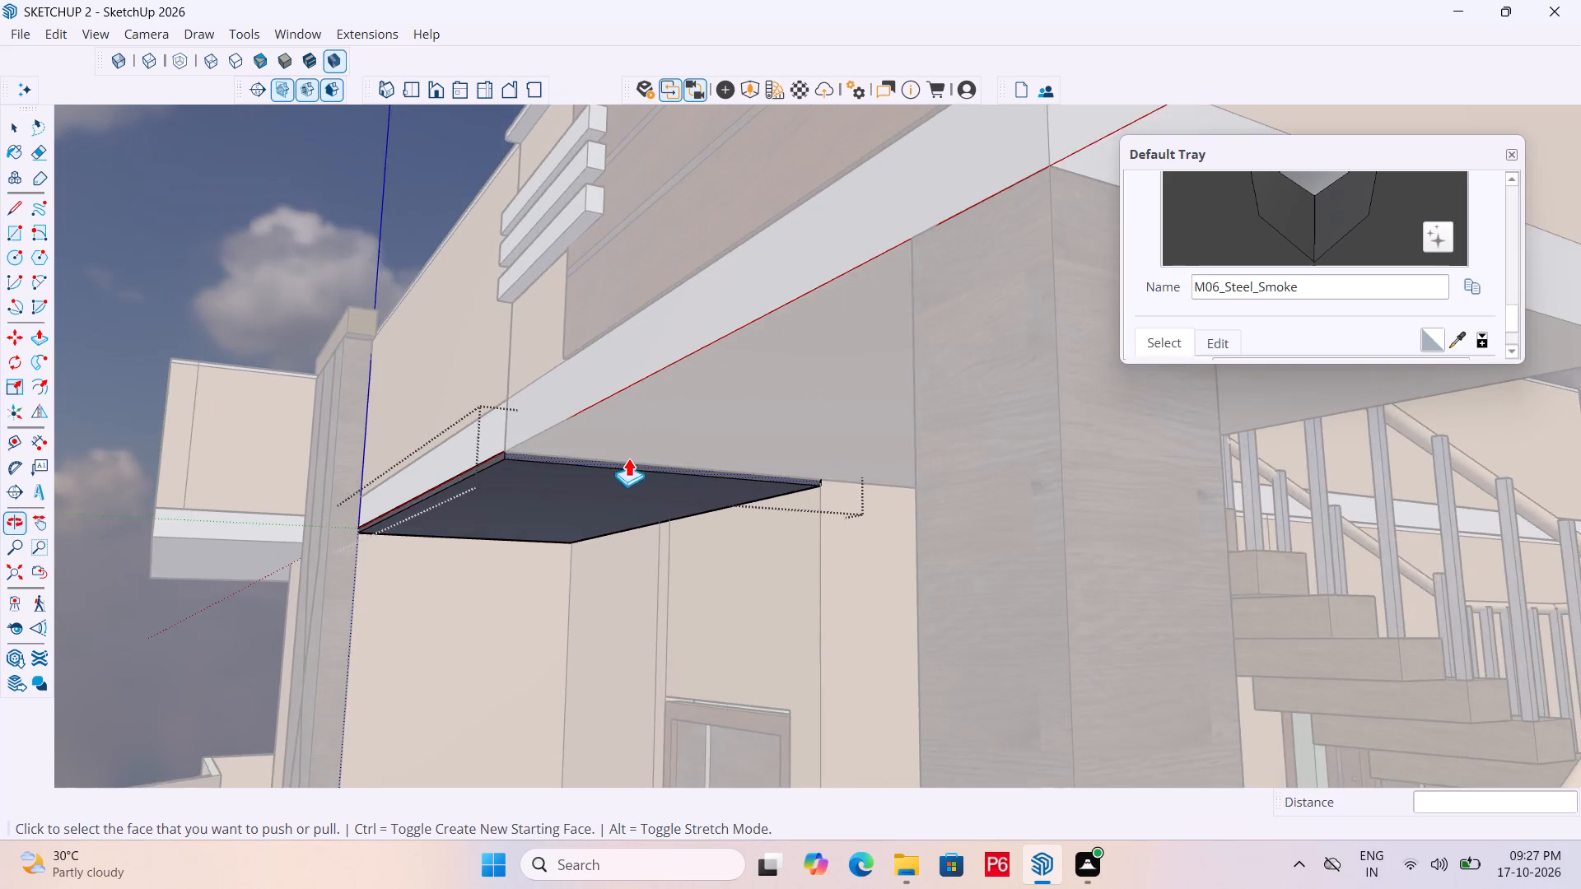
pyautogui.scroll(11, 628, 458)
pyautogui.scroll(3, 571, 505)
pyautogui.click(575, 502)
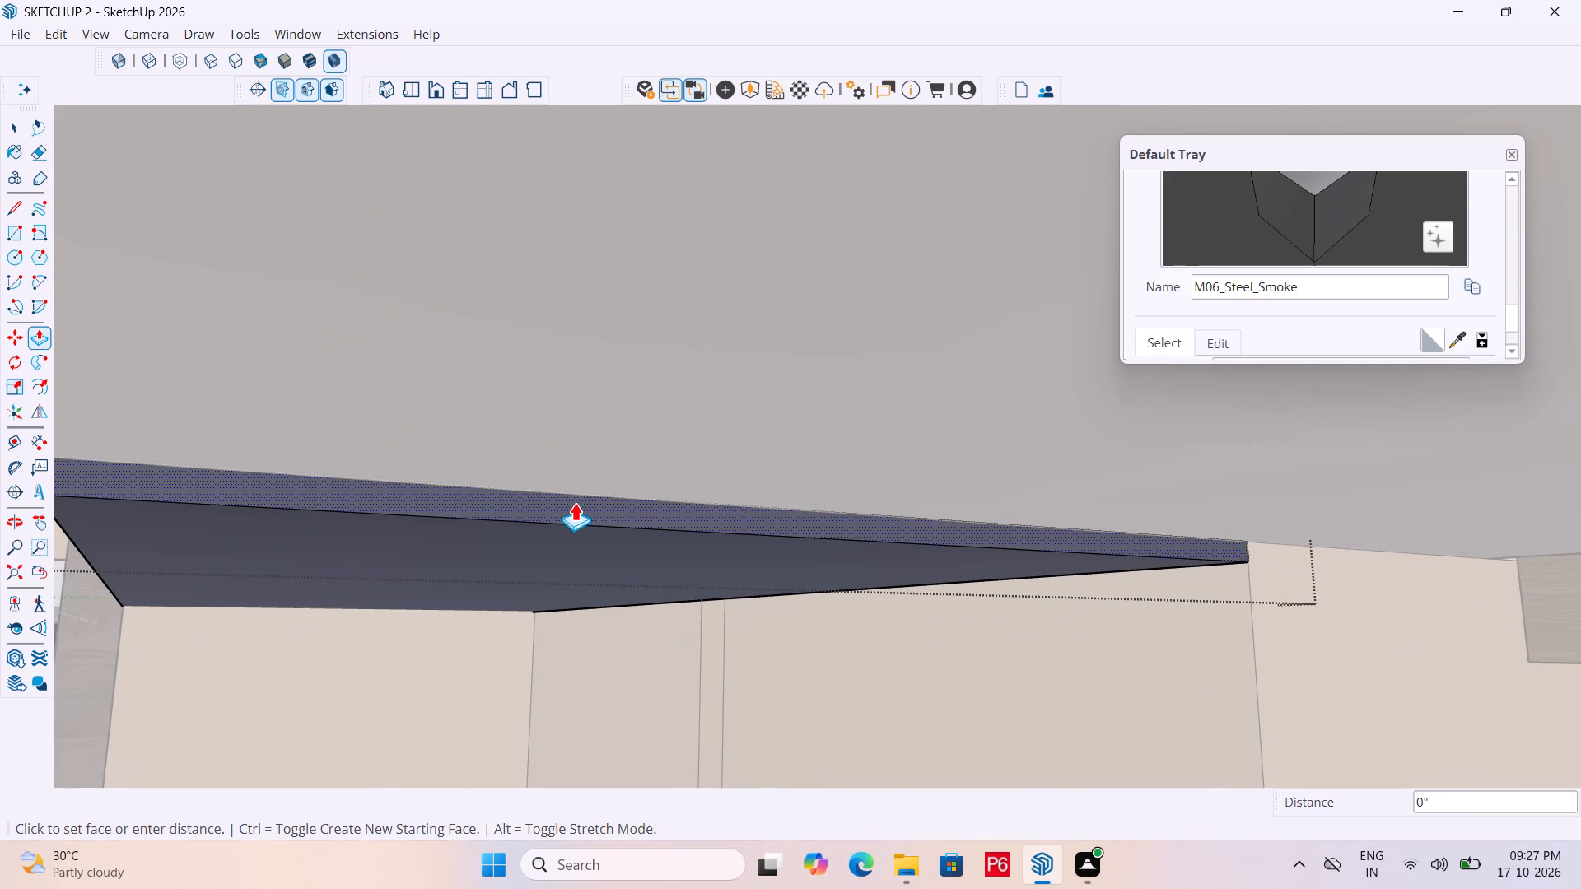
pyautogui.scroll(-7, 730, 413)
pyautogui.scroll(-9, 451, 455)
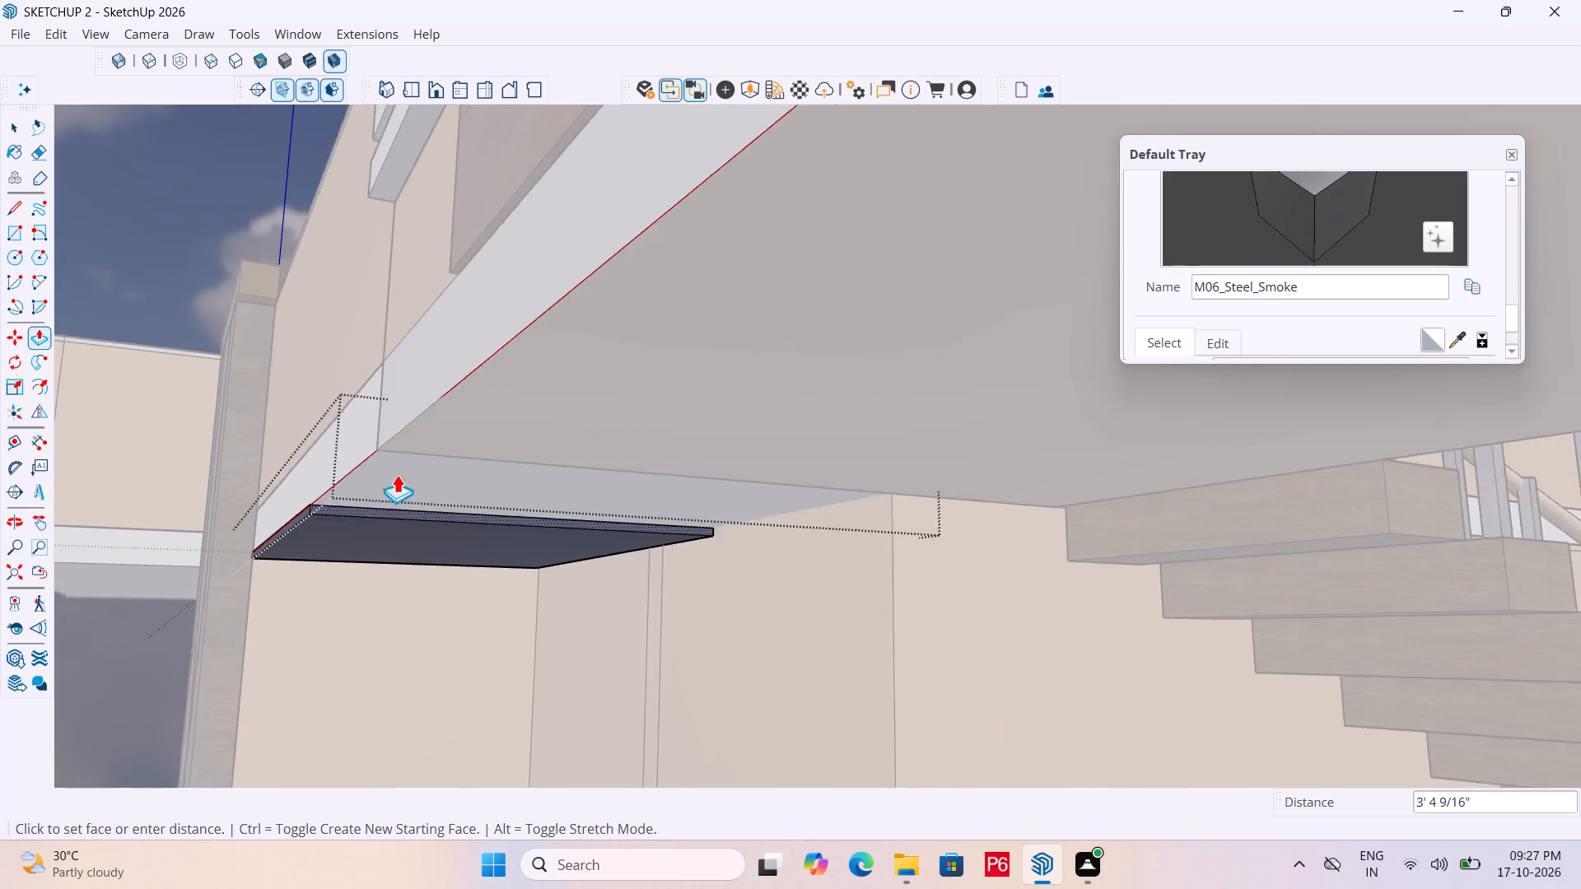
pyautogui.scroll(-5, 397, 474)
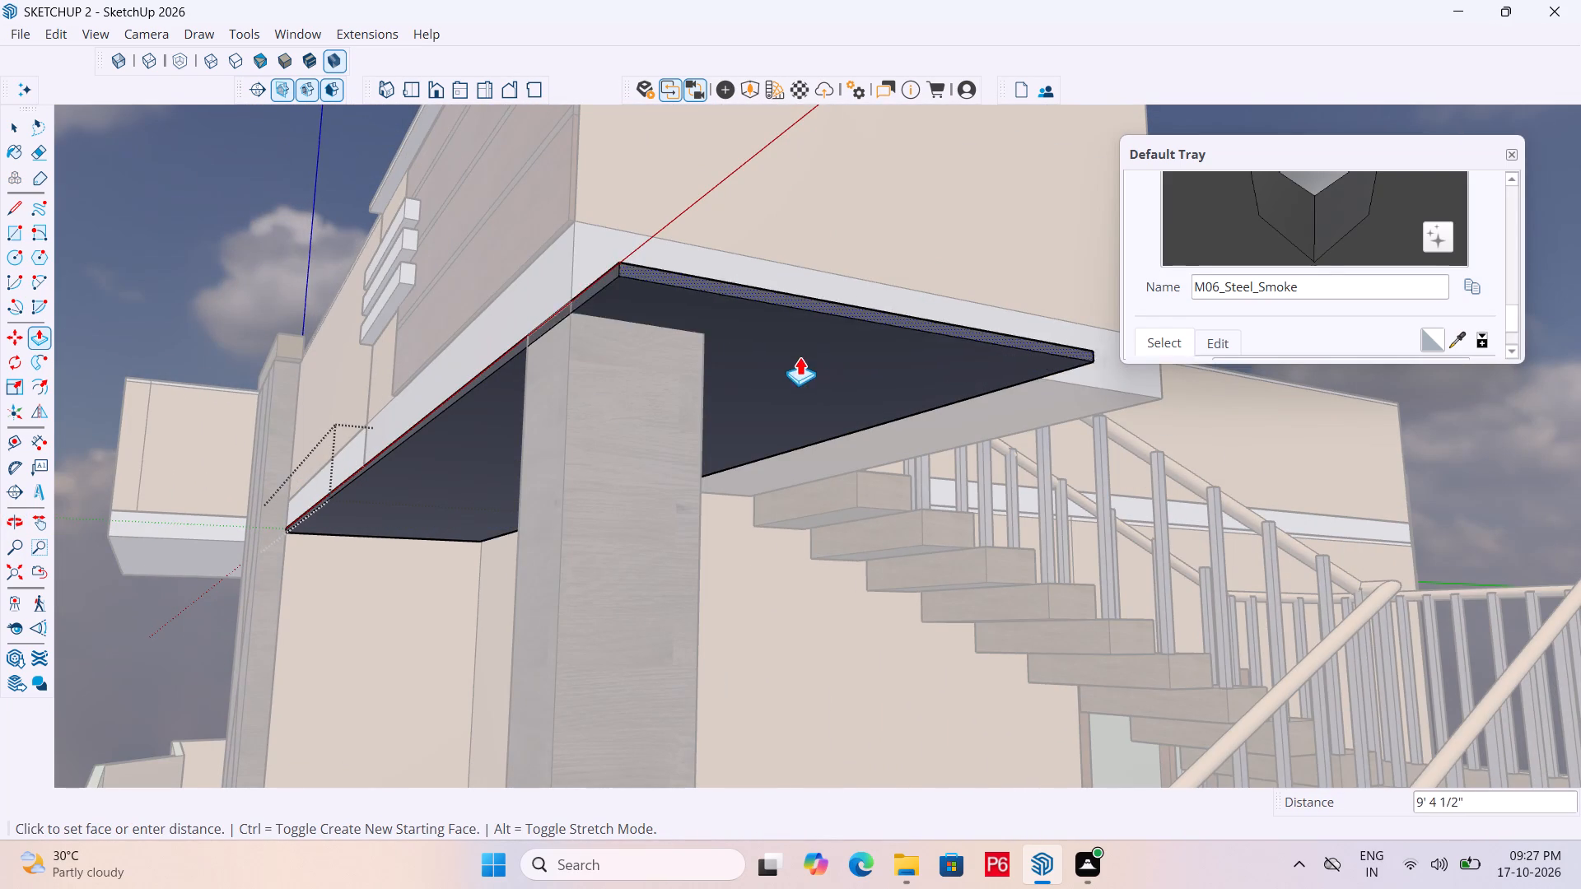
pyautogui.moveTo(524, 415); pyautogui.dragTo(1010, 459, button='middle')
pyautogui.scroll(1, 1222, 401)
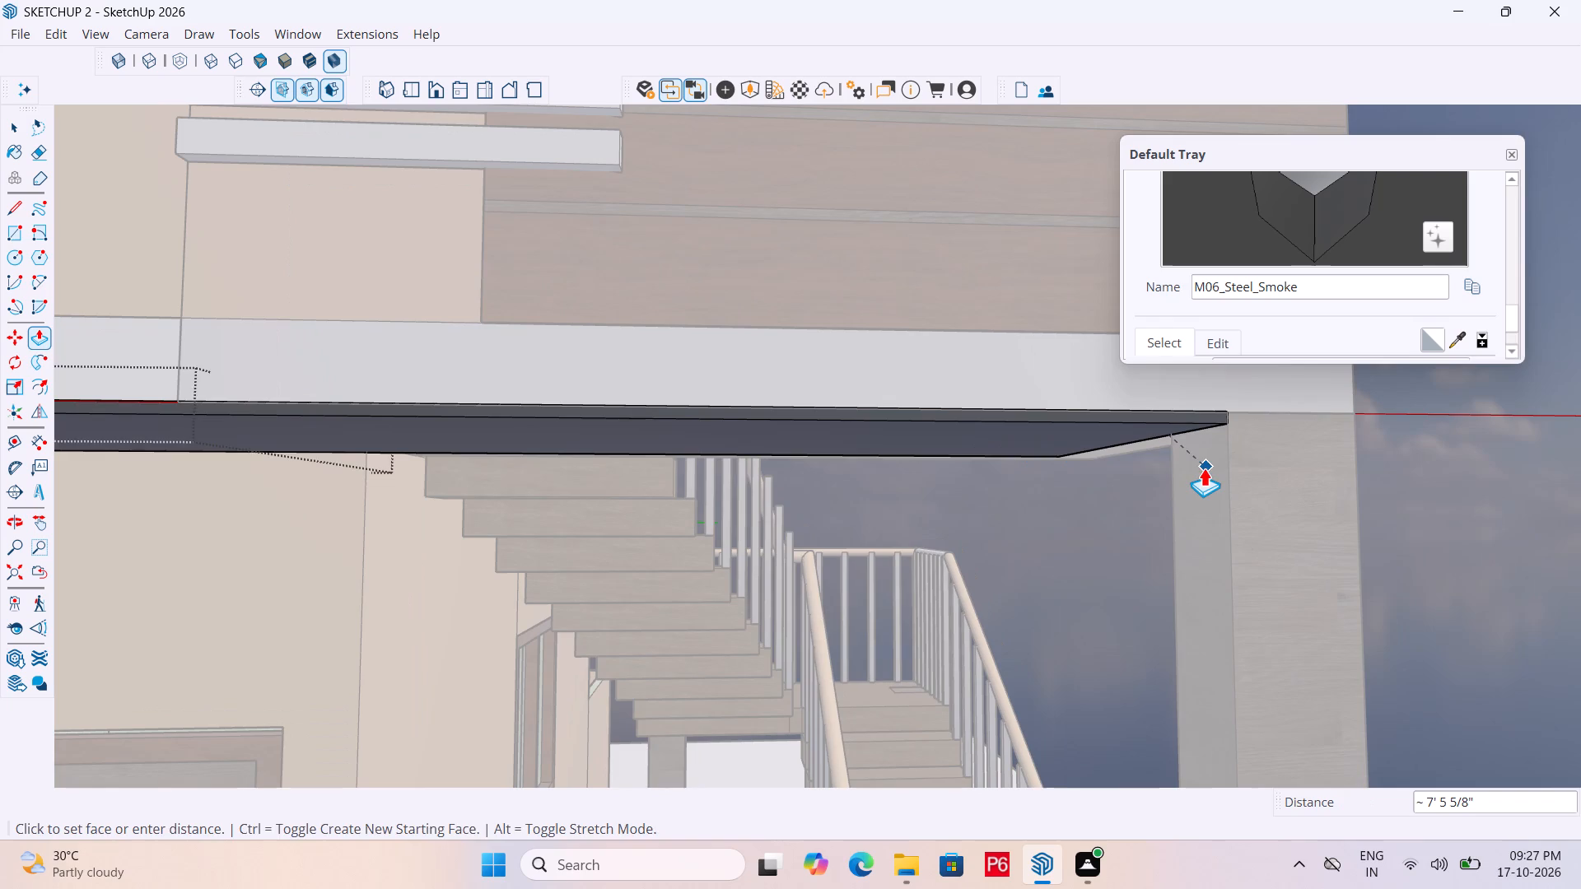
pyautogui.click(1204, 468)
# Draw a short vertical line on the grey panel's end face, at the corner where it meets the outer column.
pyautogui.moveTo(1341, 479); pyautogui.dragTo(310, 457, button='middle')
pyautogui.scroll(-5, 315, 442)
pyautogui.moveTo(528, 411); pyautogui.dragTo(700, 393, button='middle')
pyautogui.scroll(-2, 468, 440)
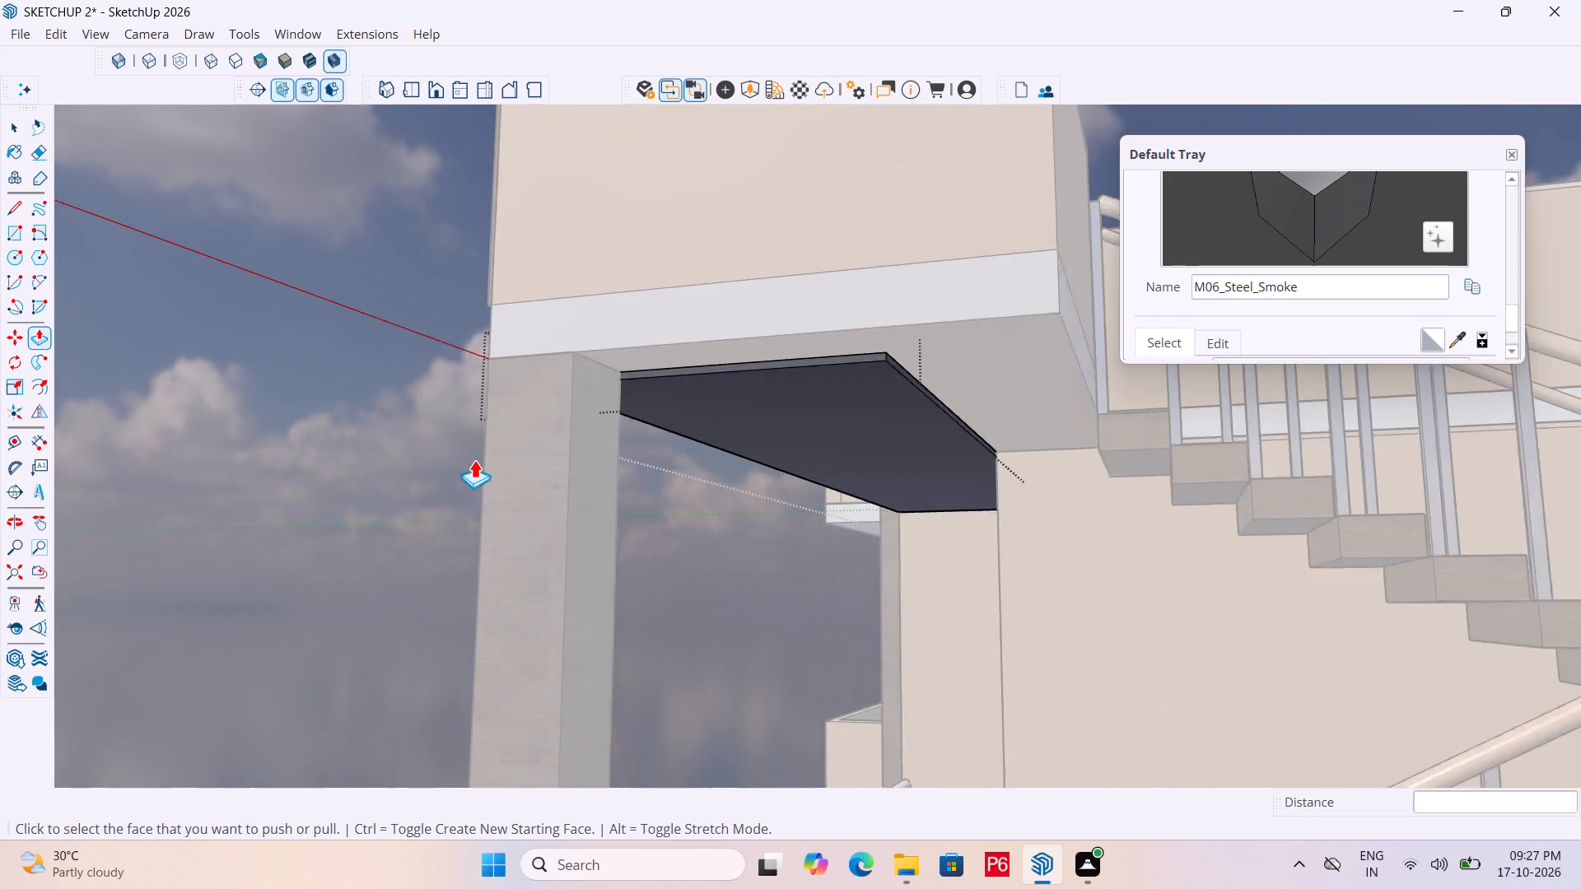
pyautogui.scroll(-2, 474, 459)
pyautogui.moveTo(604, 441); pyautogui.dragTo(693, 412, button='middle')
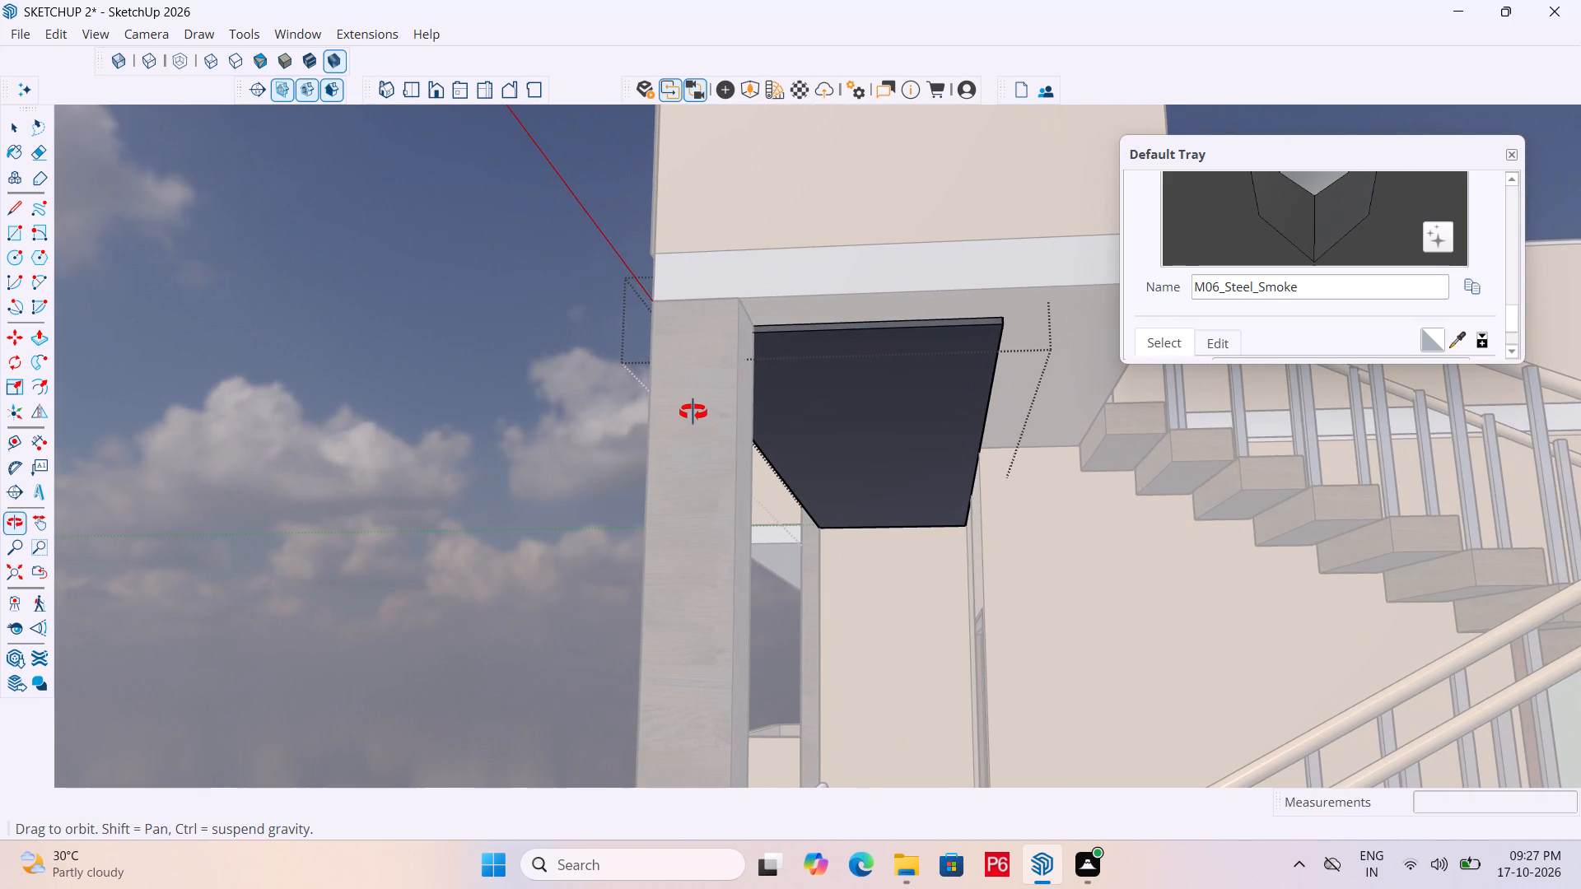
pyautogui.moveTo(693, 412); pyautogui.dragTo(690, 418, button='middle')
pyautogui.moveTo(773, 365); pyautogui.dragTo(767, 358, button='middle')
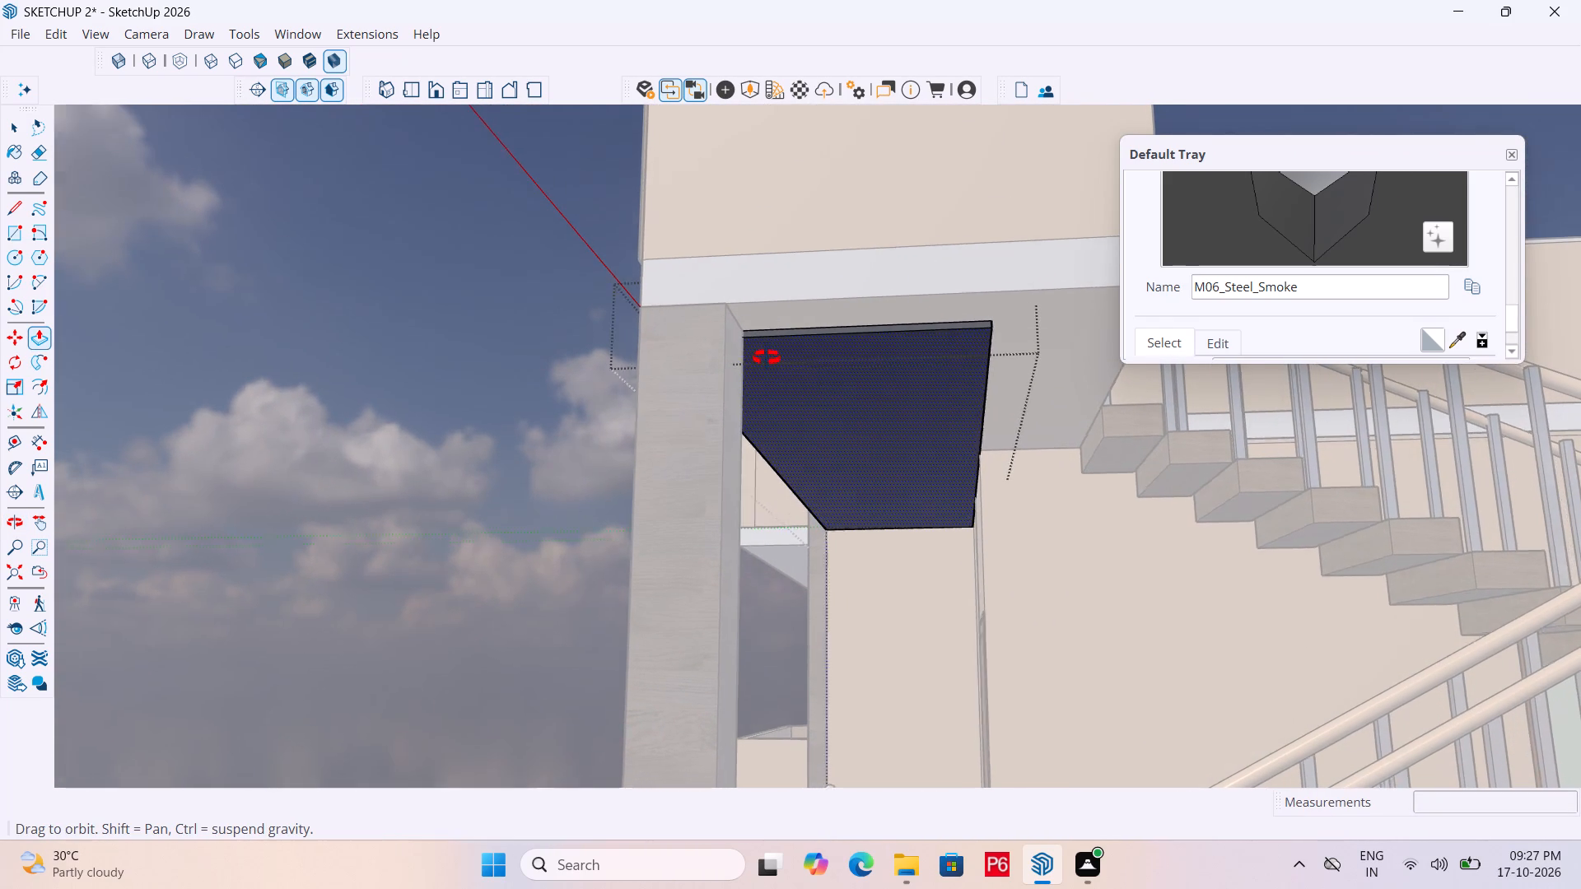
pyautogui.moveTo(767, 358); pyautogui.dragTo(679, 338, button='middle')
pyautogui.scroll(10, 679, 338)
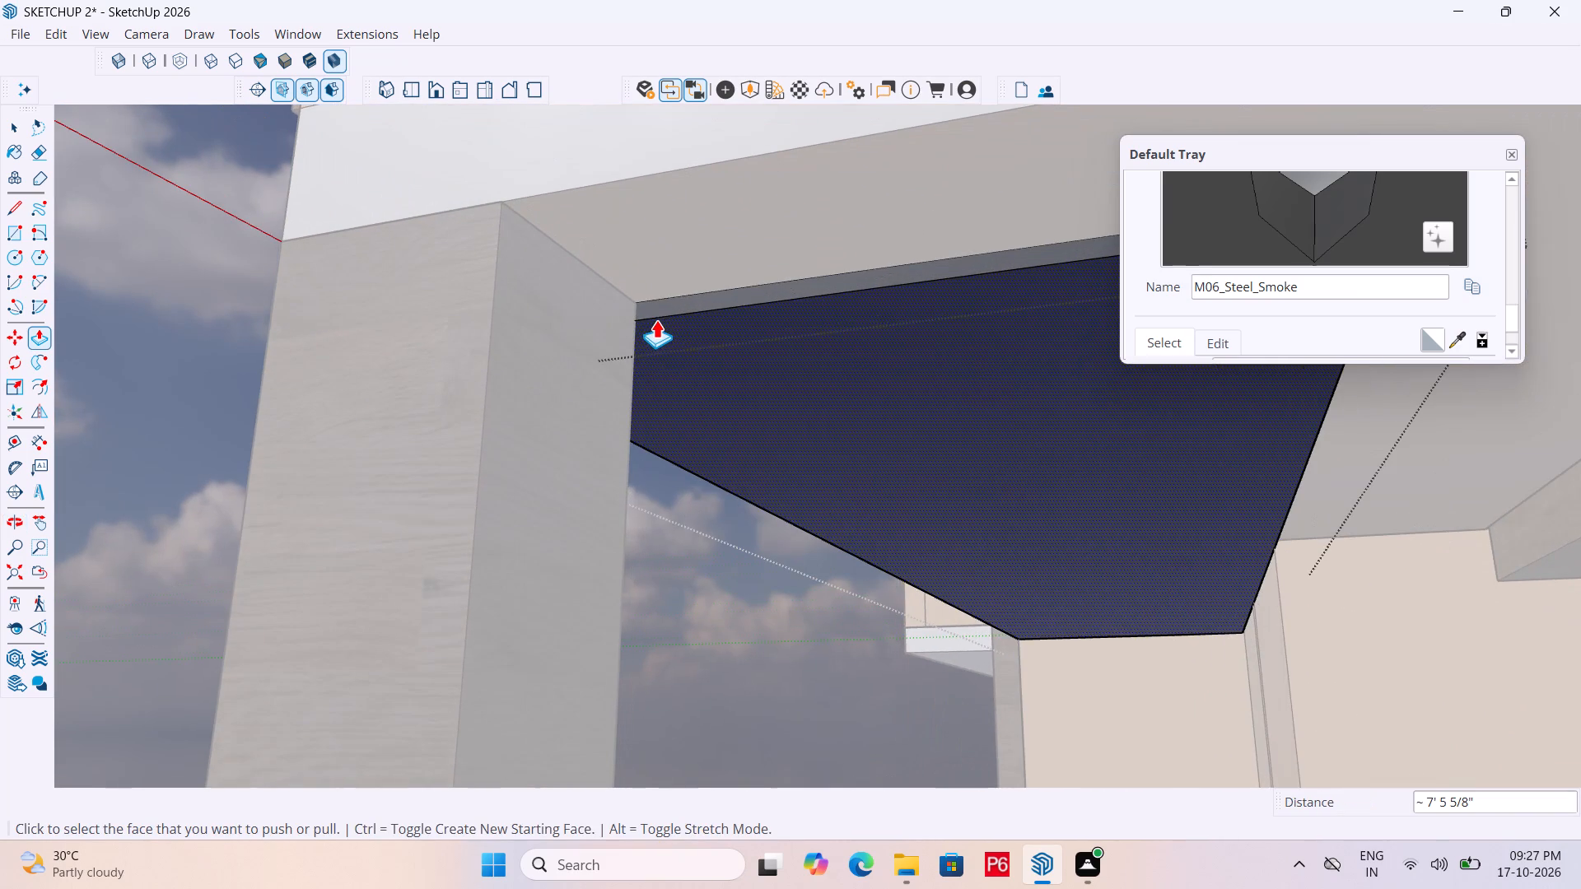
pyautogui.press('l')
pyautogui.scroll(11, 658, 278)
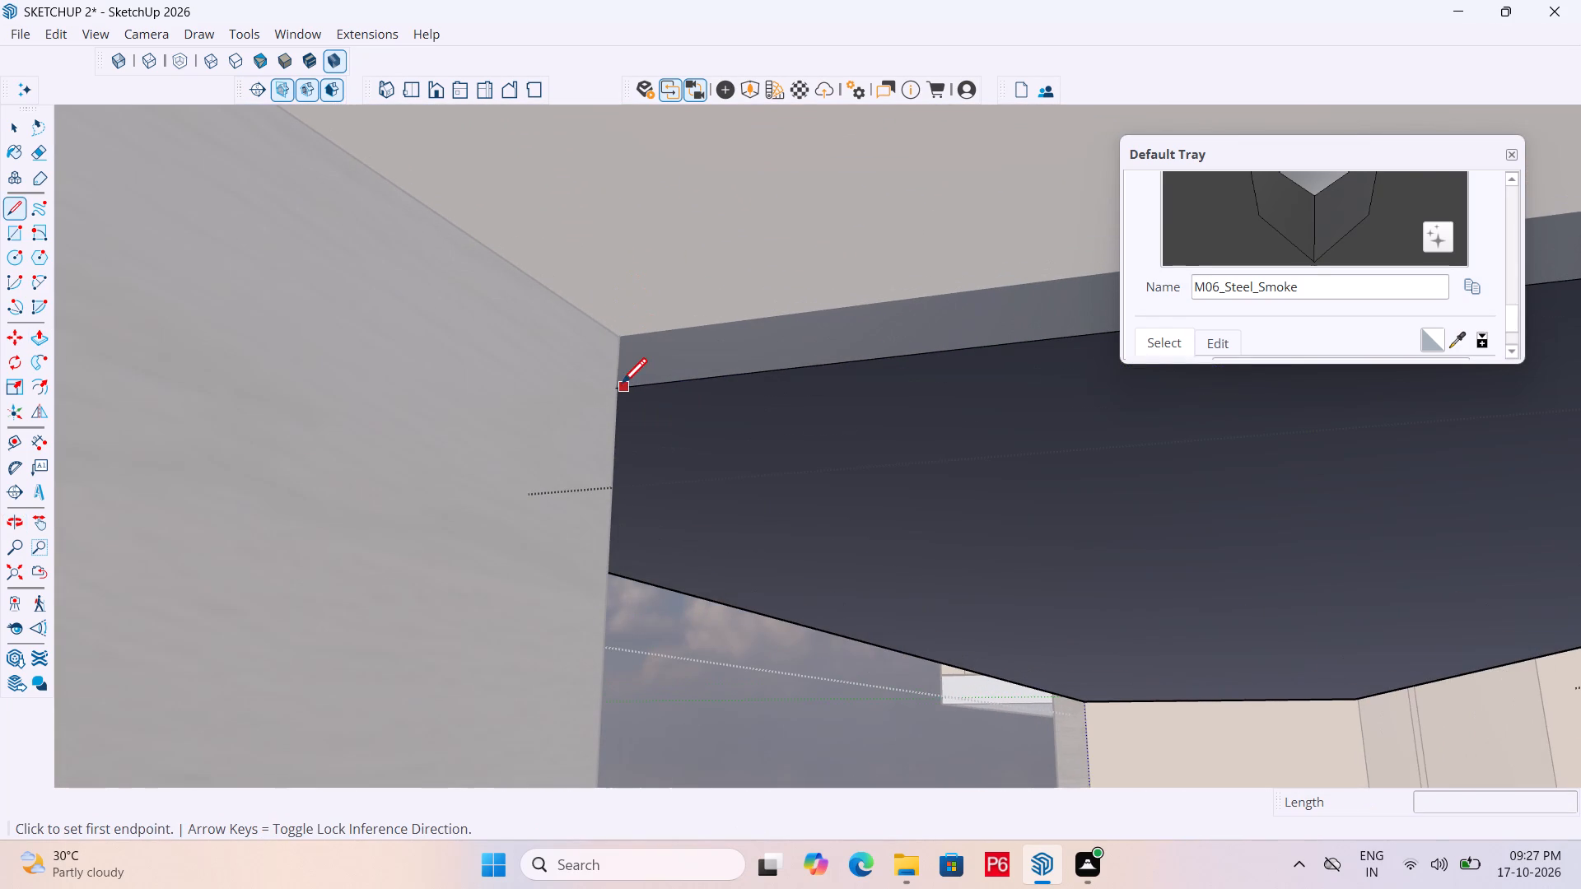
pyautogui.moveTo(622, 386); pyautogui.dragTo(624, 369)
pyautogui.click(623, 339)
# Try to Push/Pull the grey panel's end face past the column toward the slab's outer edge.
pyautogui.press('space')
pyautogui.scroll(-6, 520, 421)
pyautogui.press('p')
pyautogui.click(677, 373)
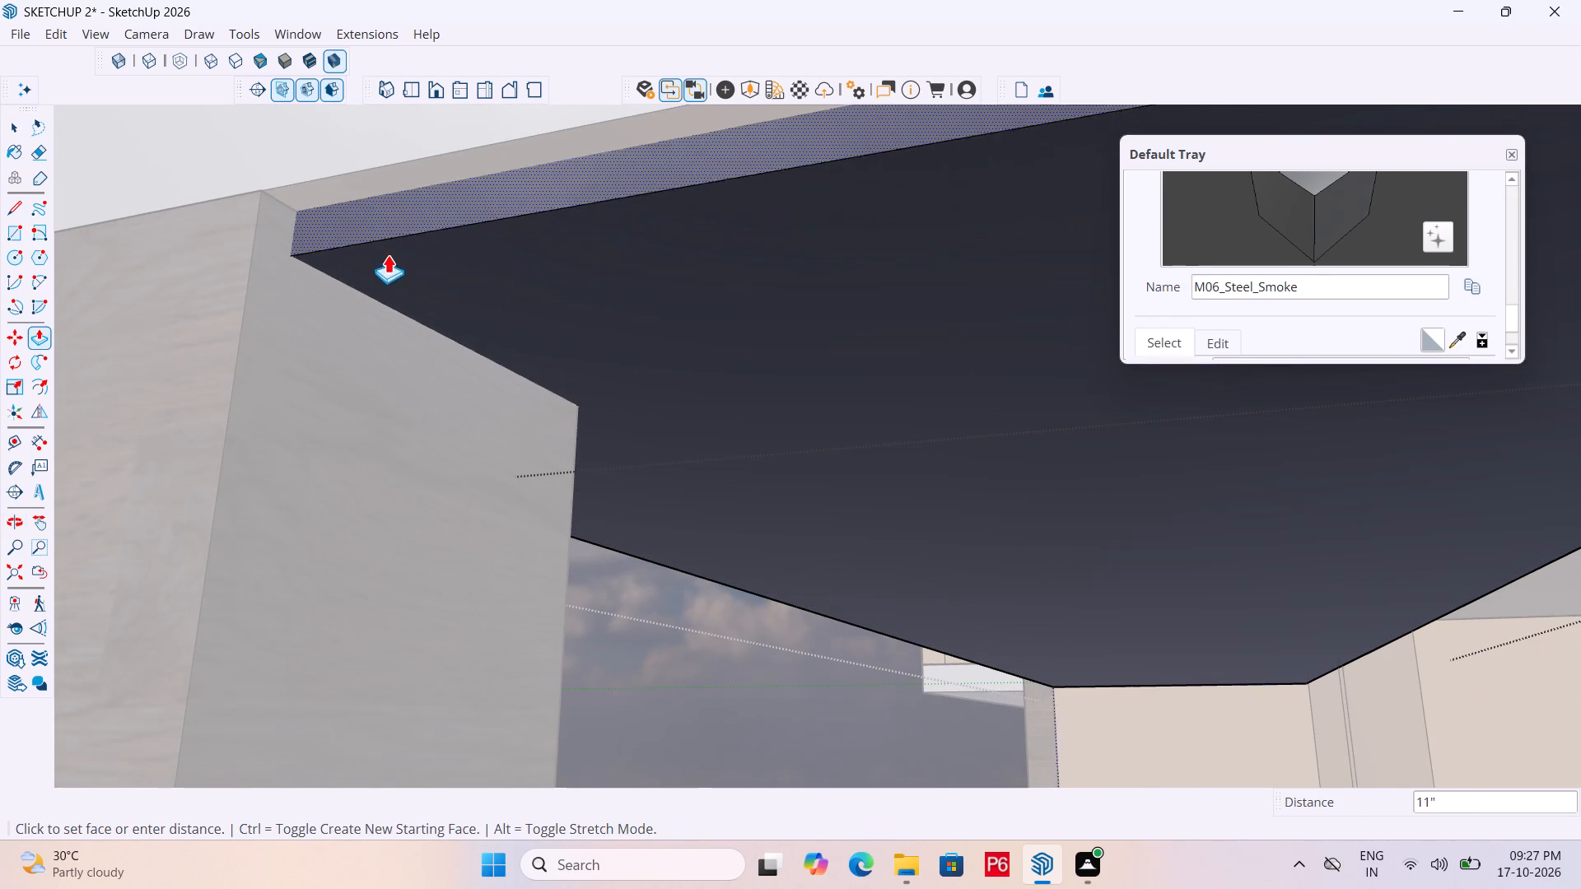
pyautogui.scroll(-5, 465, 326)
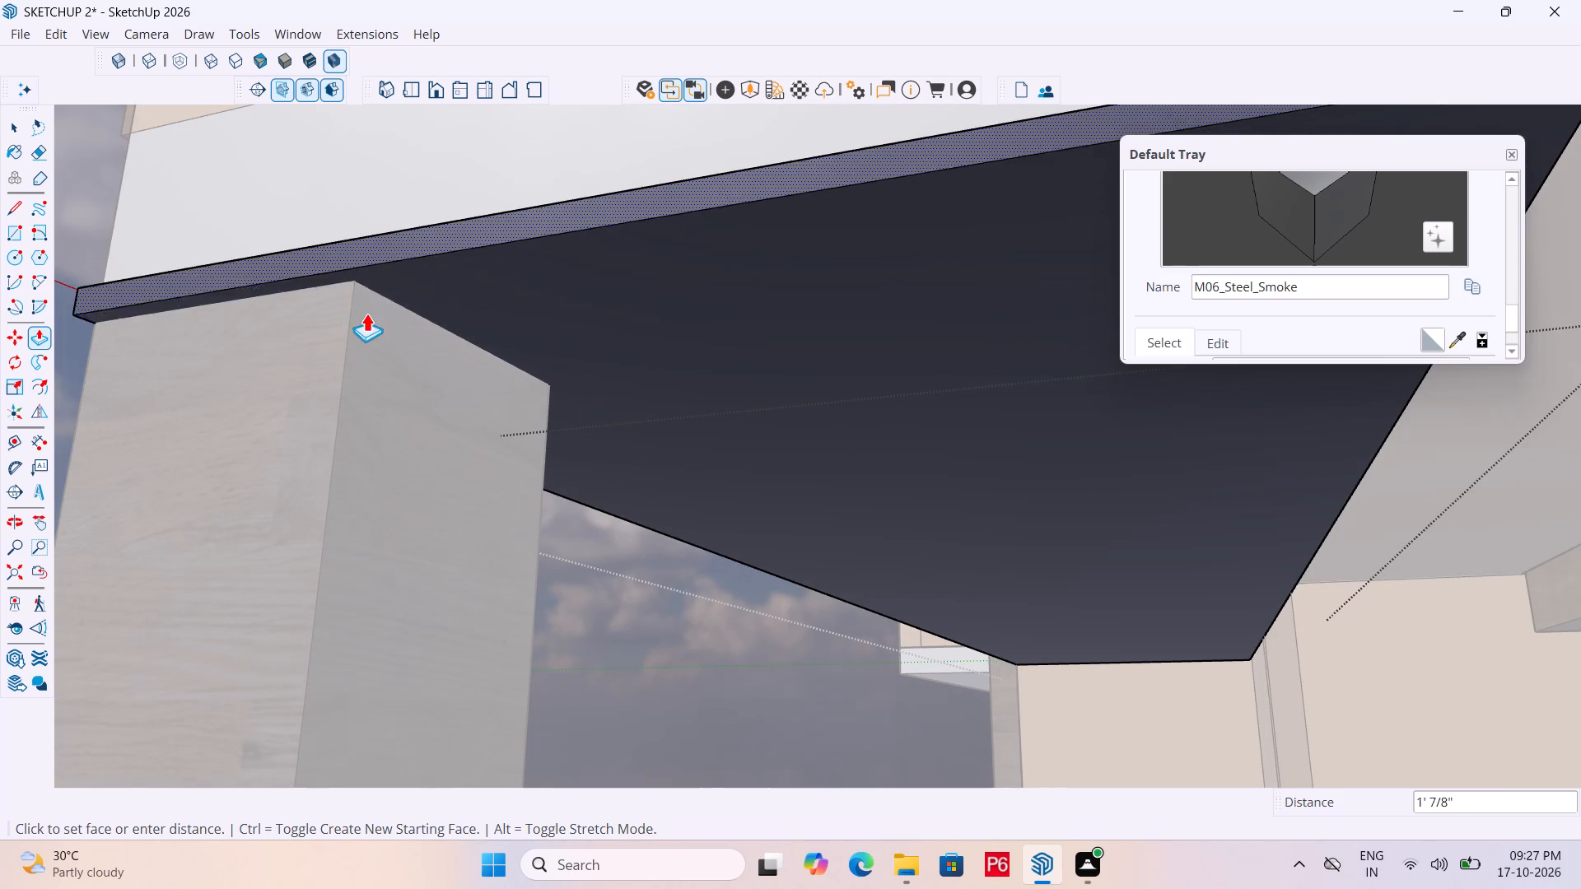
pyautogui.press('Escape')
# Draw a 1" vertical line across the grey panel's end face, just beside the outer column.
pyautogui.scroll(11, 577, 361)
pyautogui.moveTo(587, 370); pyautogui.dragTo(590, 376, button='middle')
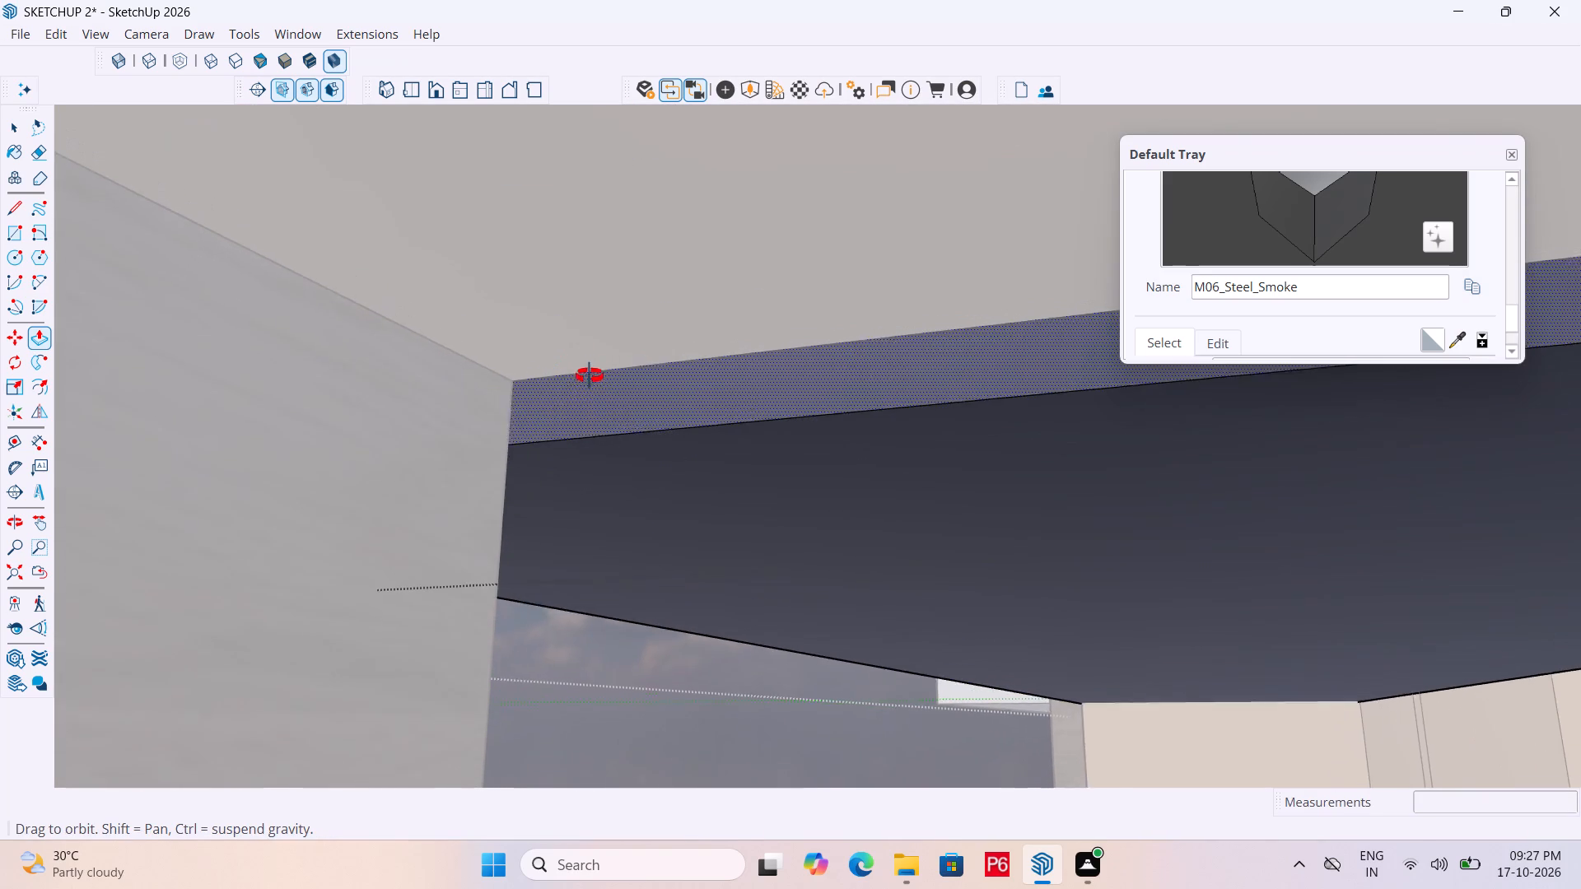
pyautogui.moveTo(590, 376); pyautogui.dragTo(574, 407, button='middle')
pyautogui.press('l')
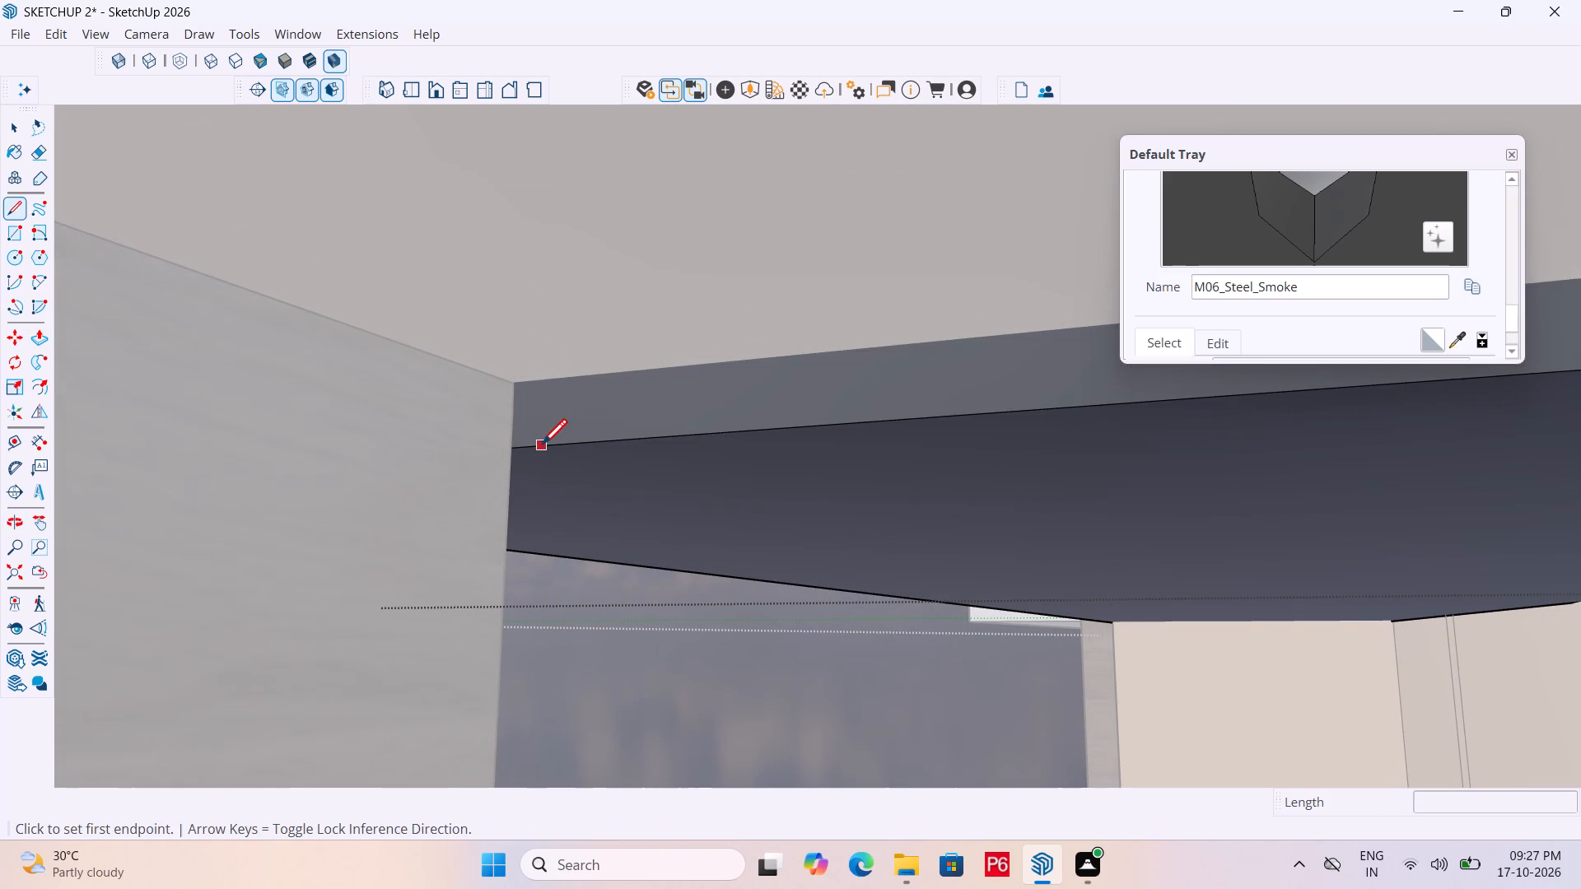
pyautogui.moveTo(526, 444); pyautogui.dragTo(526, 434)
pyautogui.click(534, 384)
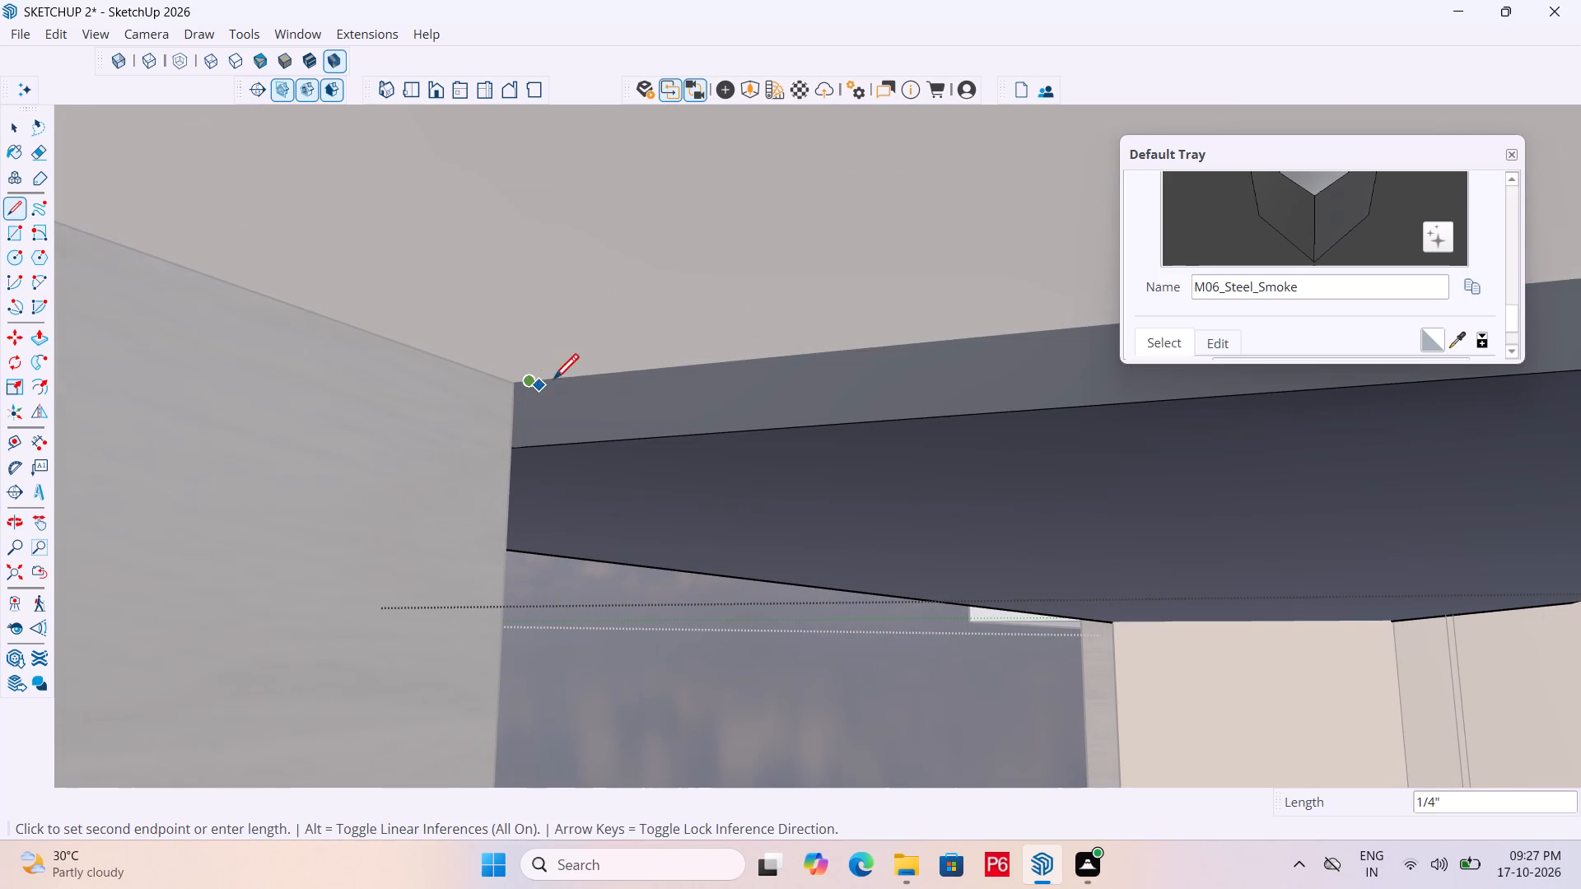
pyautogui.click(528, 449)
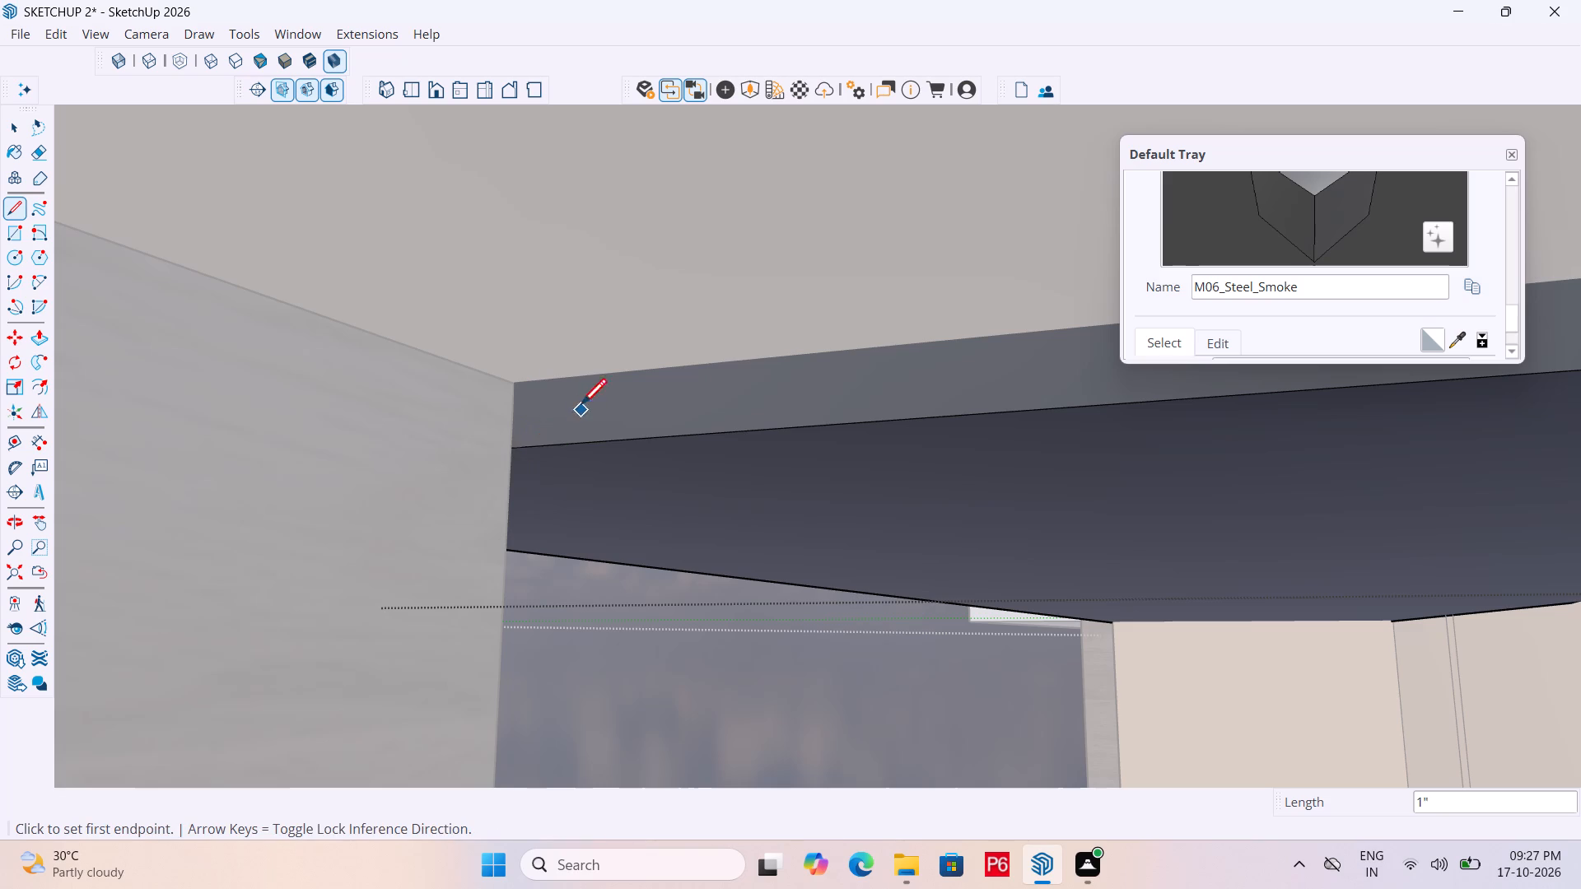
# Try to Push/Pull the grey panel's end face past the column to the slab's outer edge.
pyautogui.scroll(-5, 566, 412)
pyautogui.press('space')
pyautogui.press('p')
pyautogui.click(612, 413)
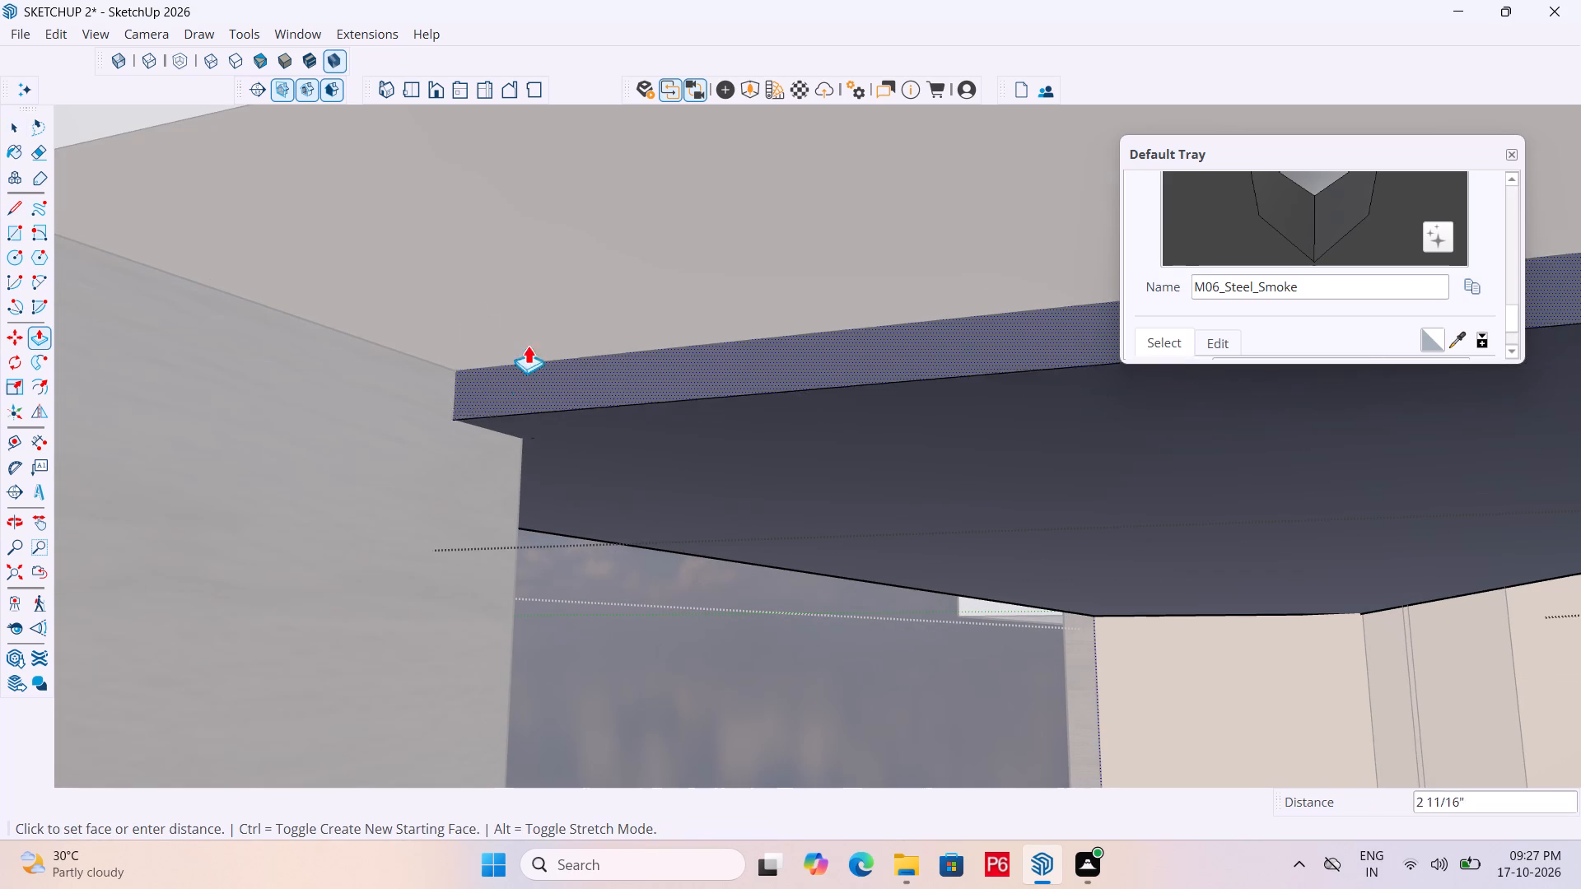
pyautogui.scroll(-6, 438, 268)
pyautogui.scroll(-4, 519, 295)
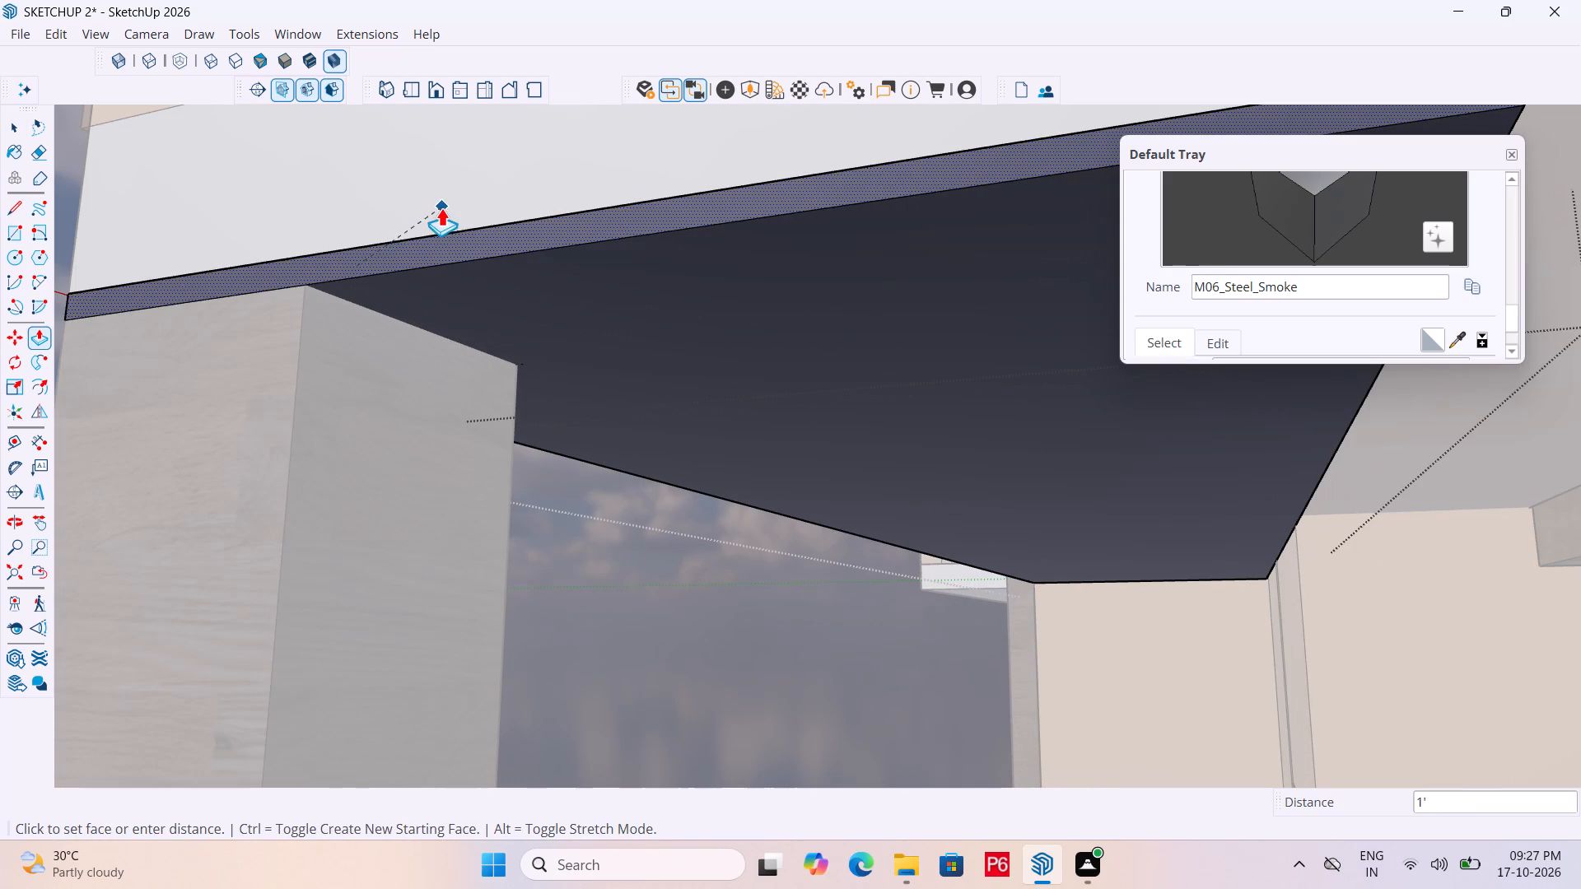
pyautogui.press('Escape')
# Examine the grey panel's end and dividing line beside the outer column from several angles.
pyautogui.moveTo(595, 384); pyautogui.dragTo(83, 369, button='middle')
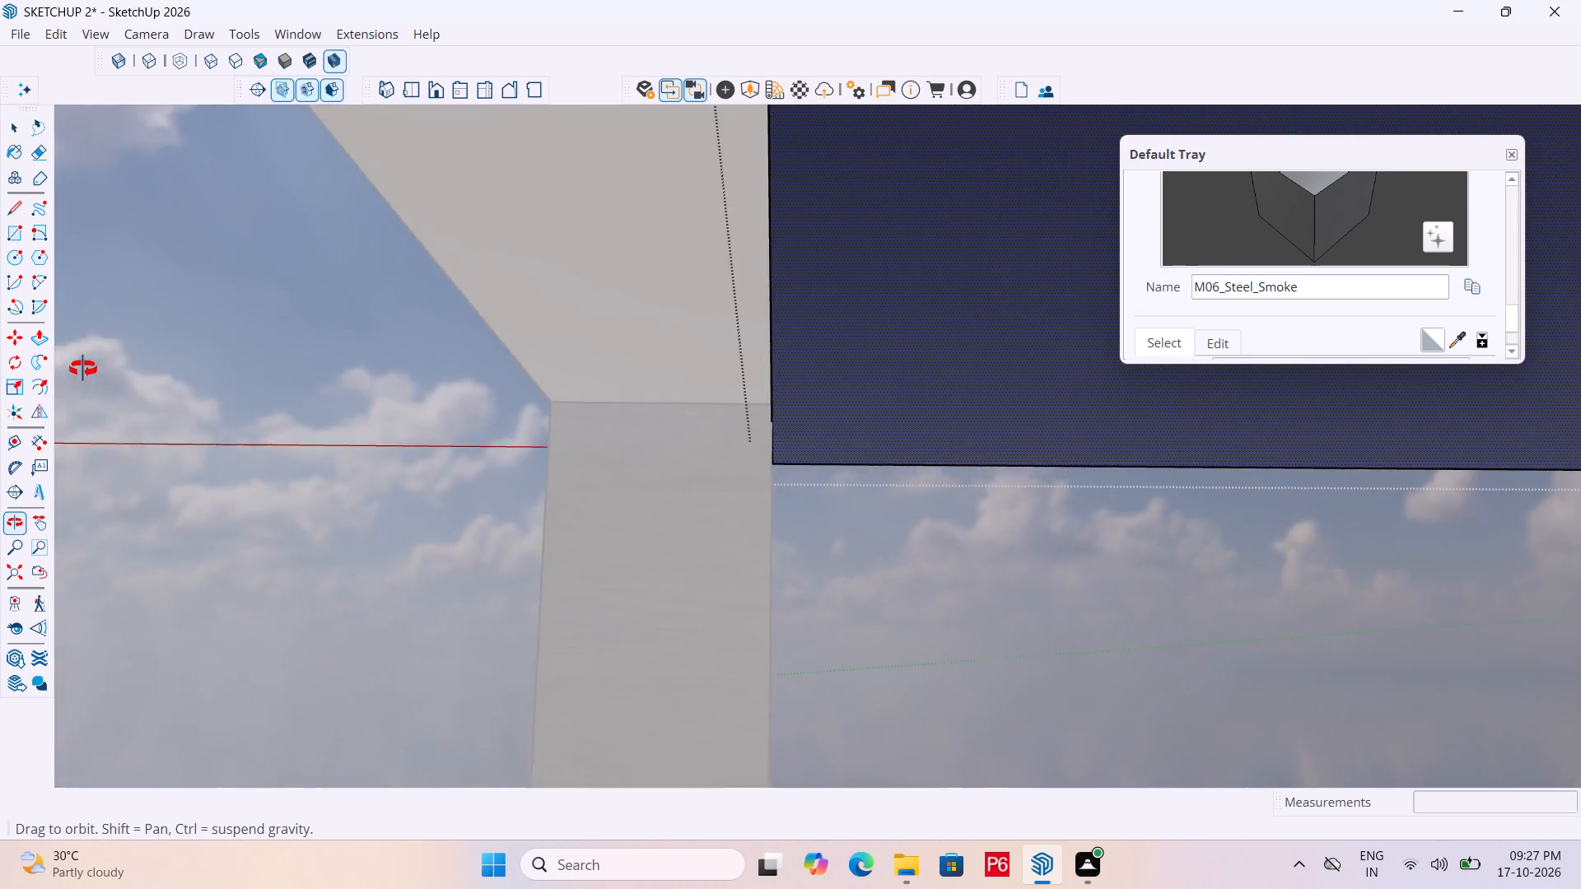
pyautogui.moveTo(83, 369); pyautogui.dragTo(621, 484, button='middle')
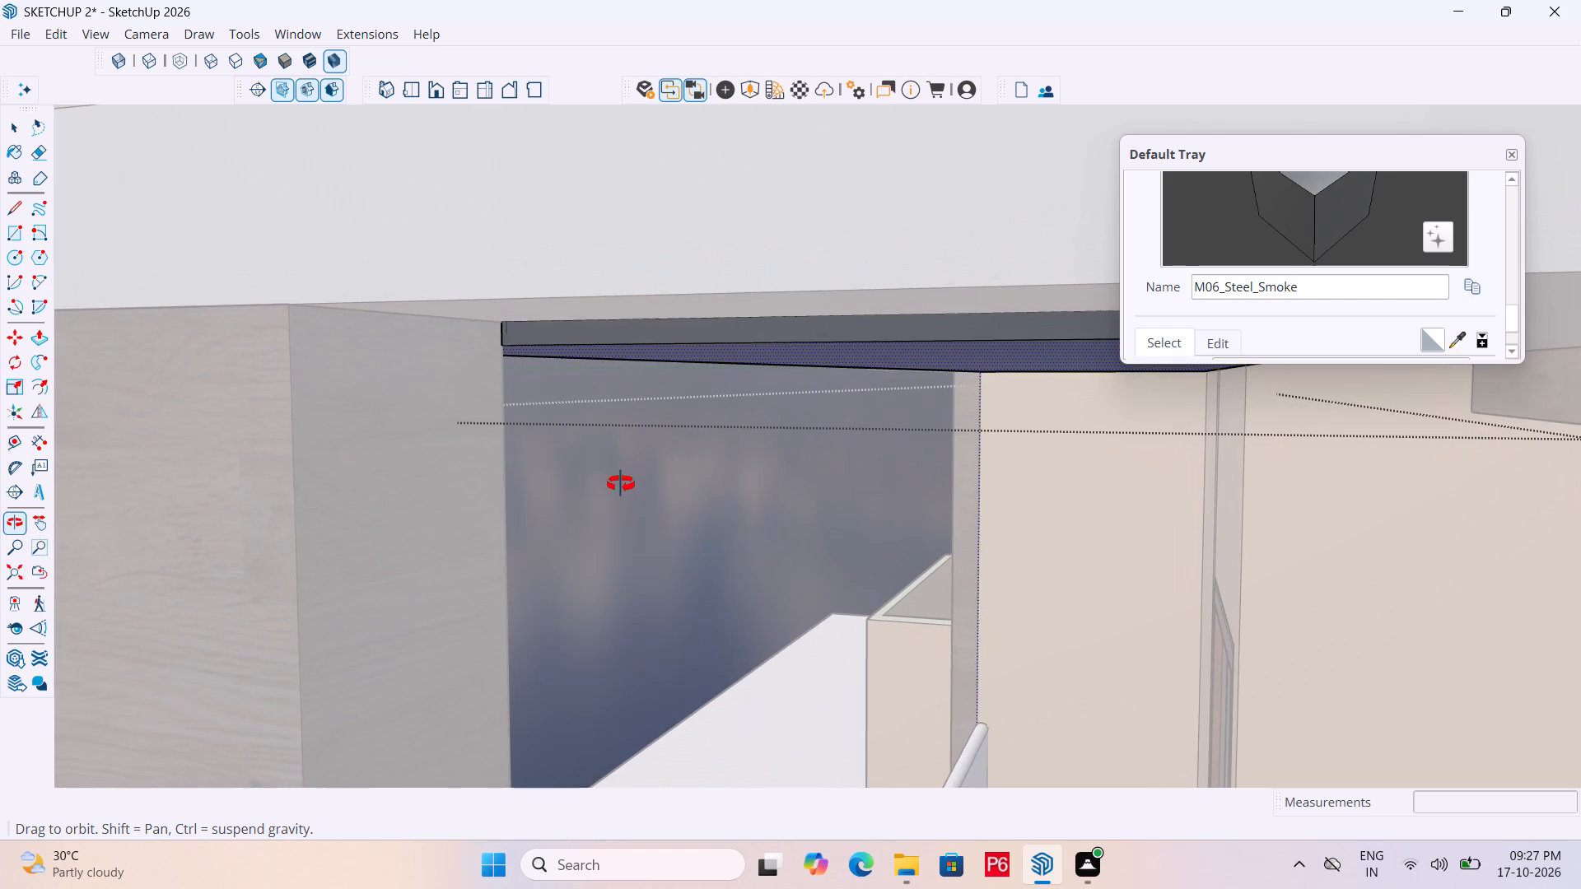
pyautogui.moveTo(621, 484); pyautogui.dragTo(427, 408, button='middle')
pyautogui.scroll(-4, 138, 70)
pyautogui.scroll(-4, 351, 286)
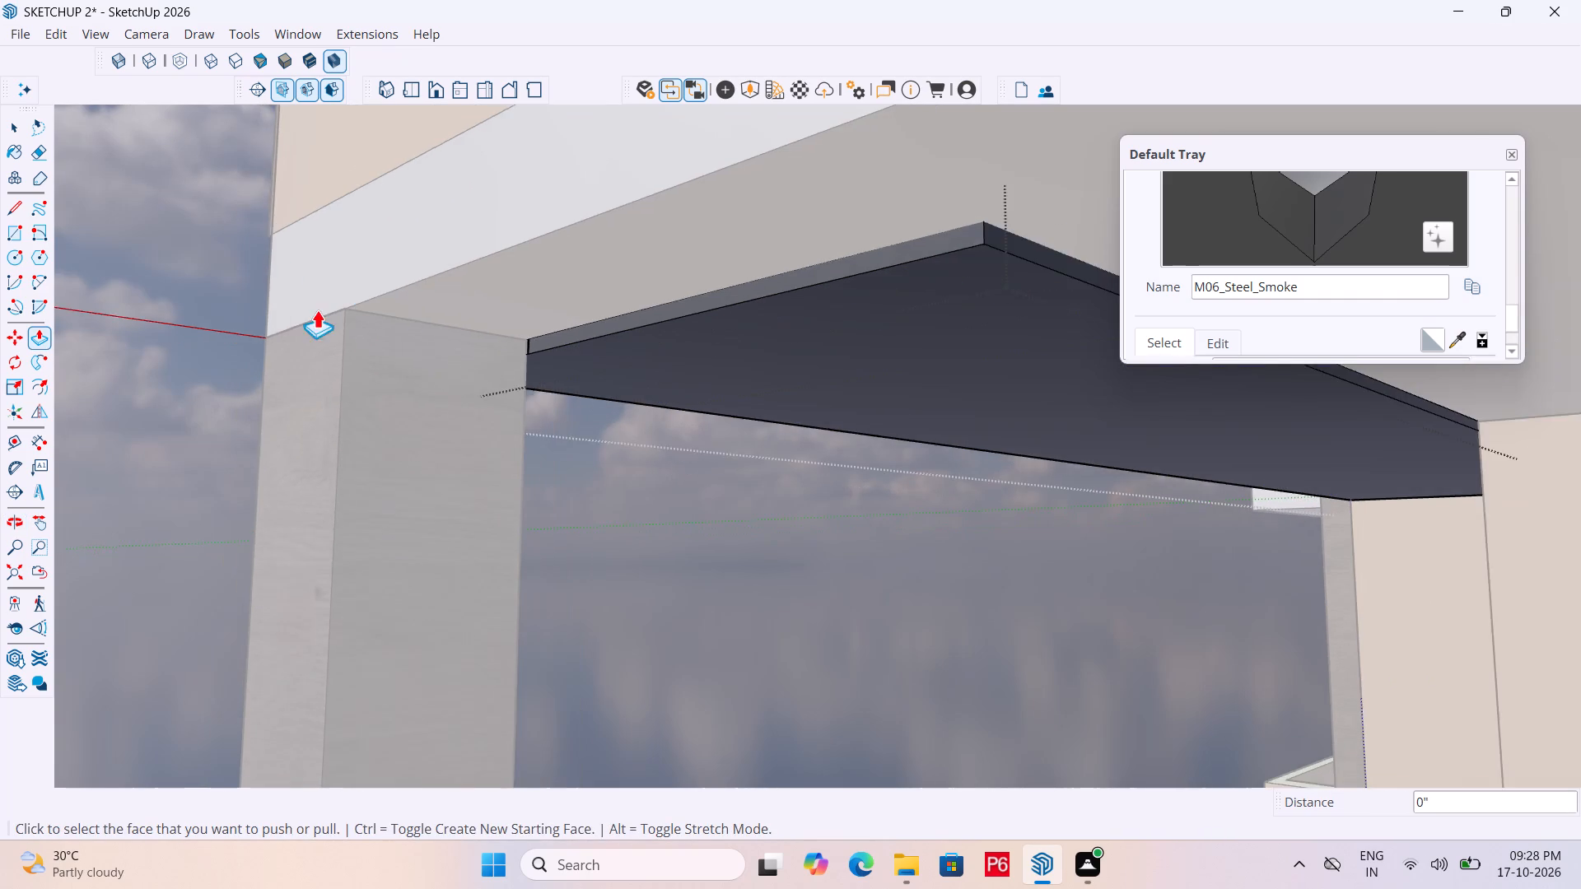
pyautogui.scroll(-2, 317, 310)
pyautogui.moveTo(270, 316); pyautogui.dragTo(551, 357, button='middle')
pyautogui.scroll(-4, 444, 334)
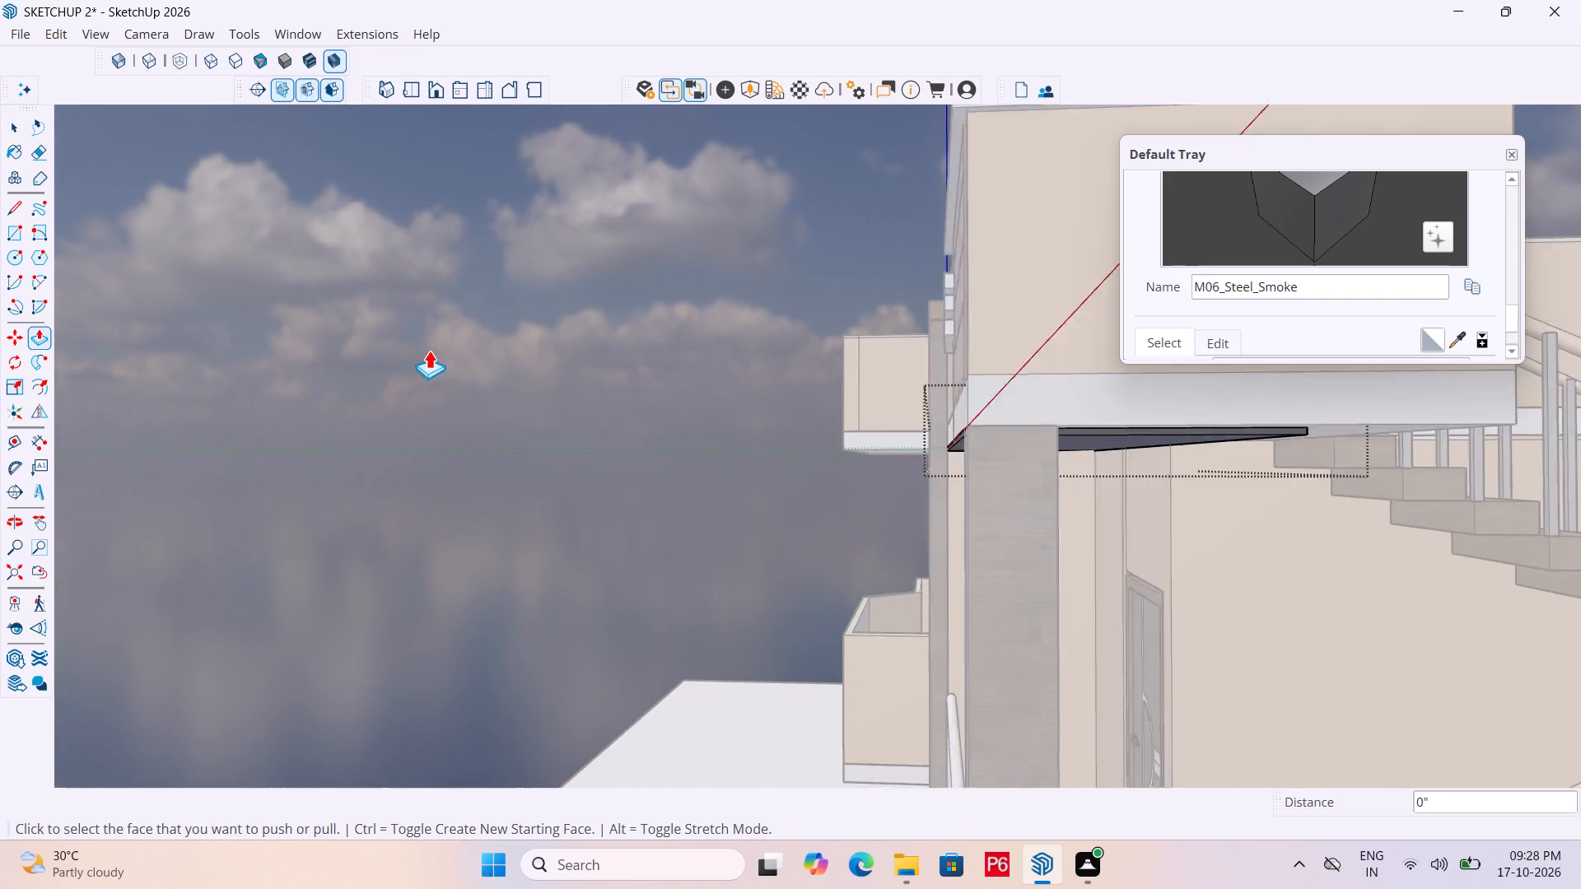
pyautogui.scroll(-2, 429, 350)
pyautogui.moveTo(963, 417); pyautogui.dragTo(699, 403, button='middle')
pyautogui.scroll(5, 769, 399)
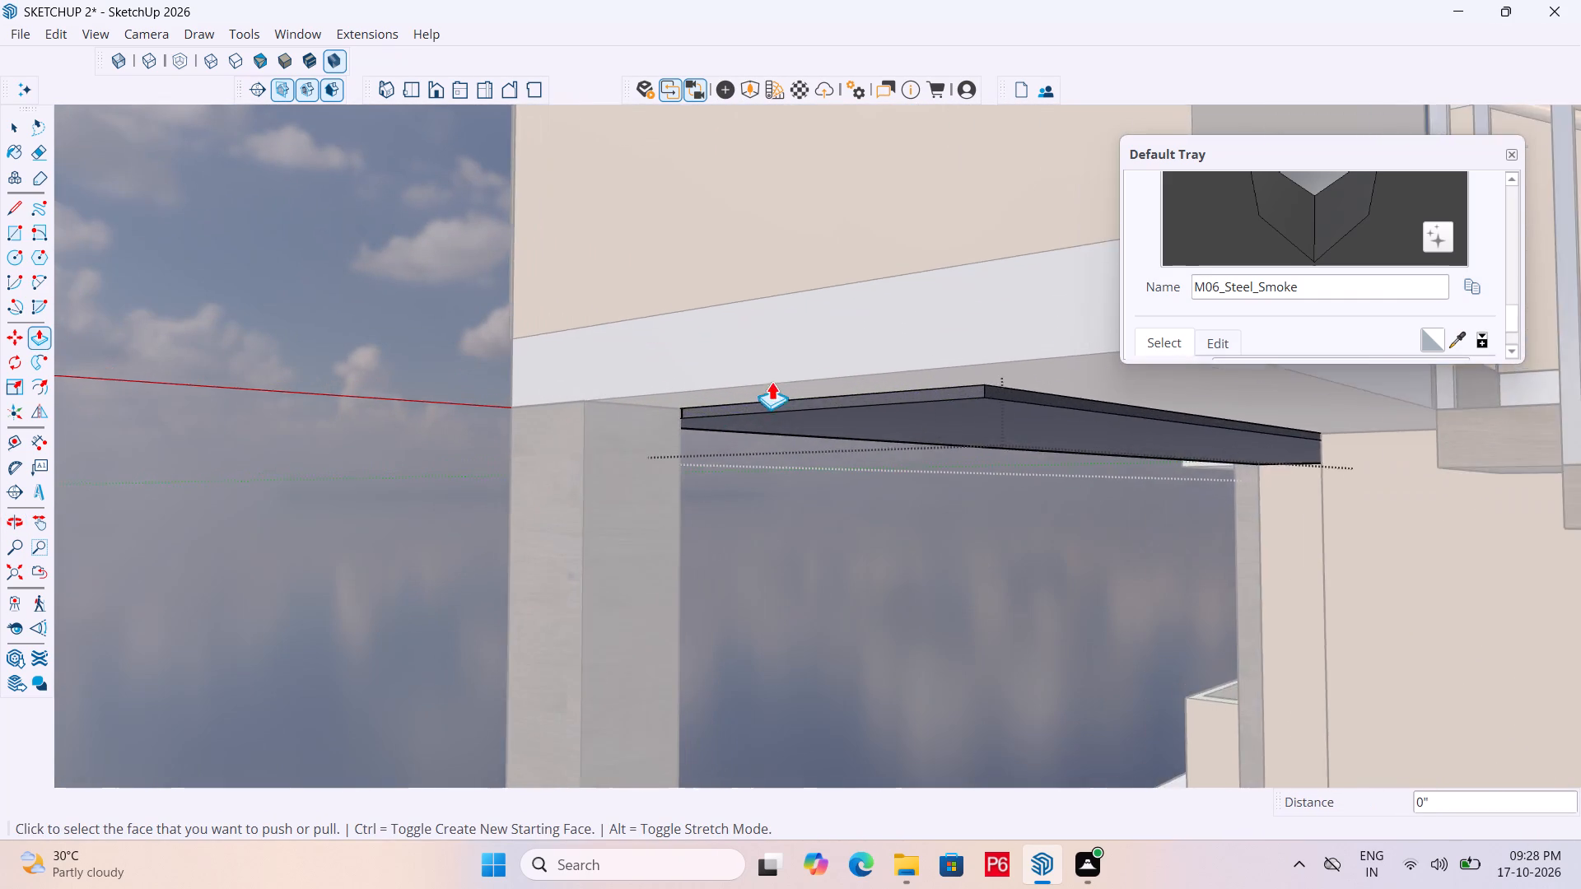
pyautogui.scroll(14, 772, 381)
pyautogui.scroll(5, 622, 411)
pyautogui.scroll(-3, 307, 386)
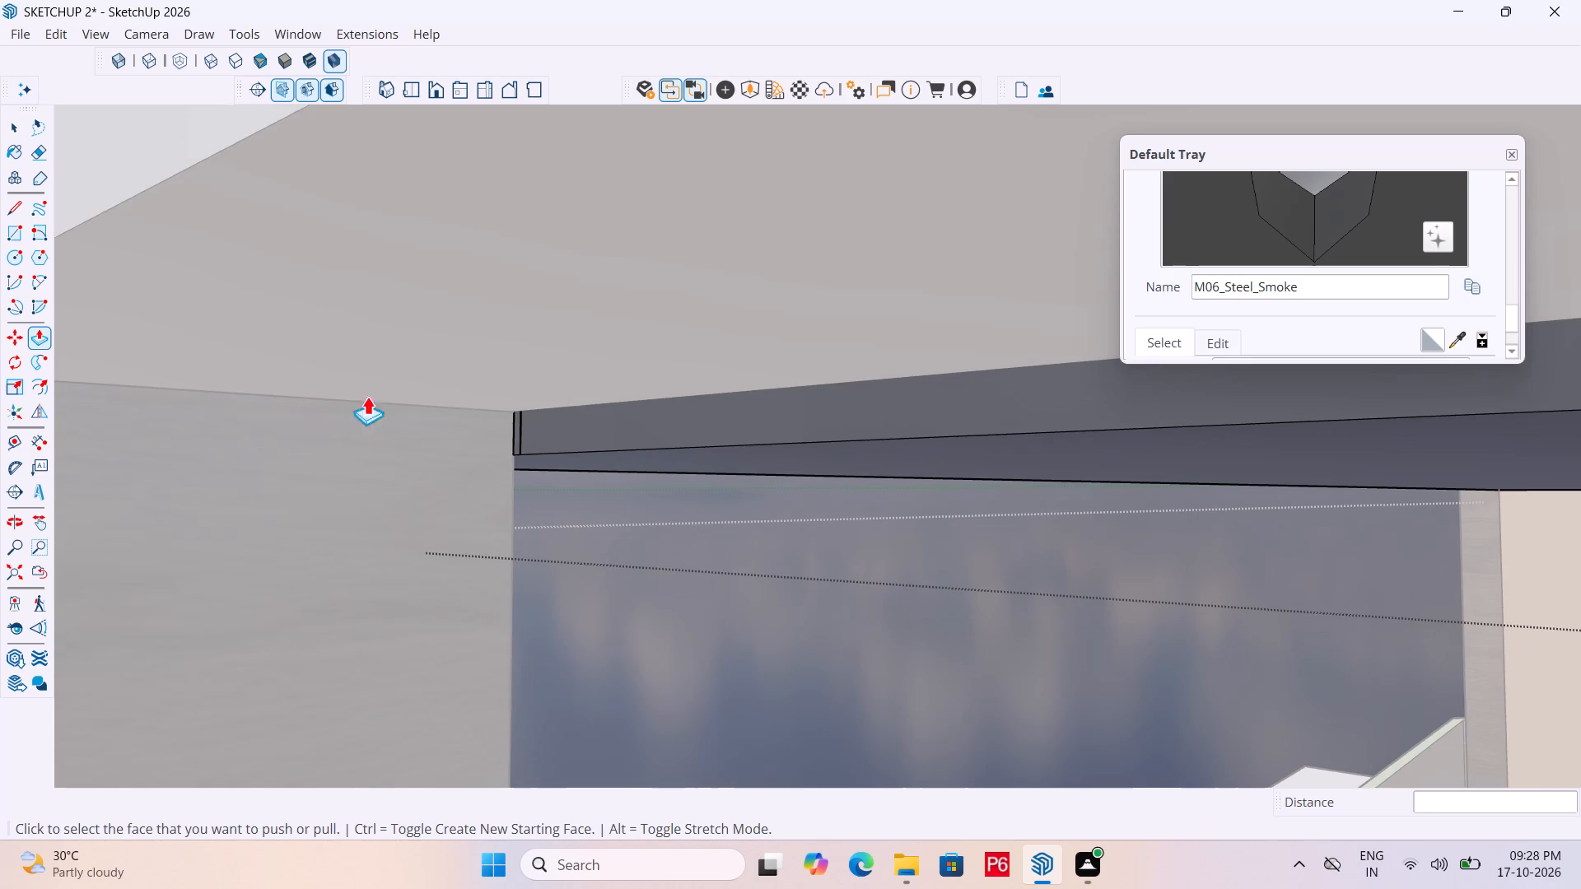
pyautogui.scroll(-7, 479, 387)
pyautogui.middleClick(740, 418)
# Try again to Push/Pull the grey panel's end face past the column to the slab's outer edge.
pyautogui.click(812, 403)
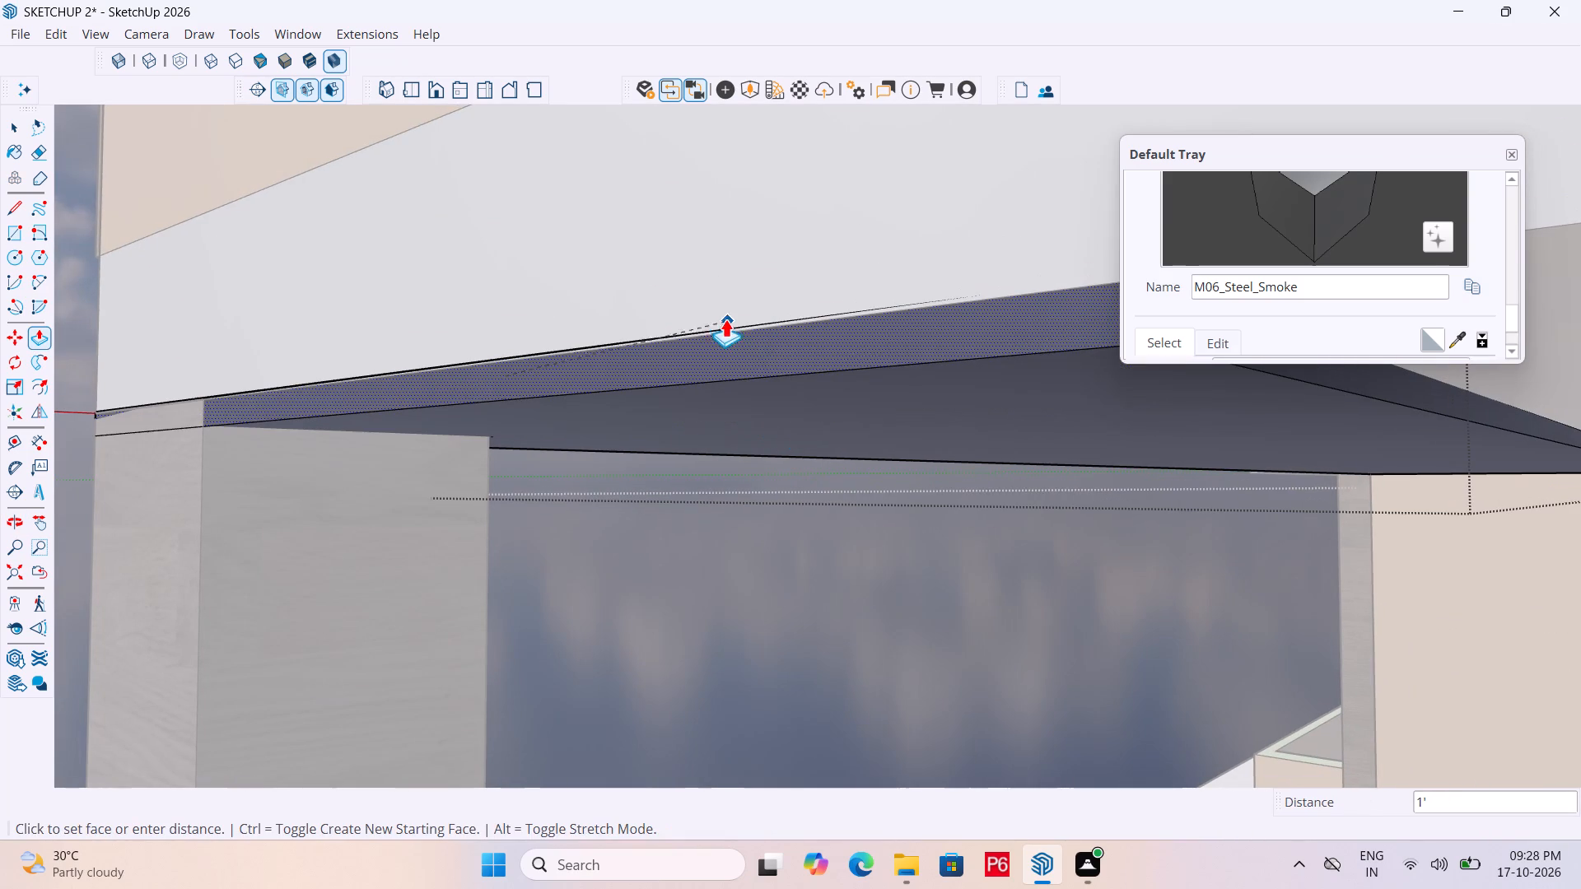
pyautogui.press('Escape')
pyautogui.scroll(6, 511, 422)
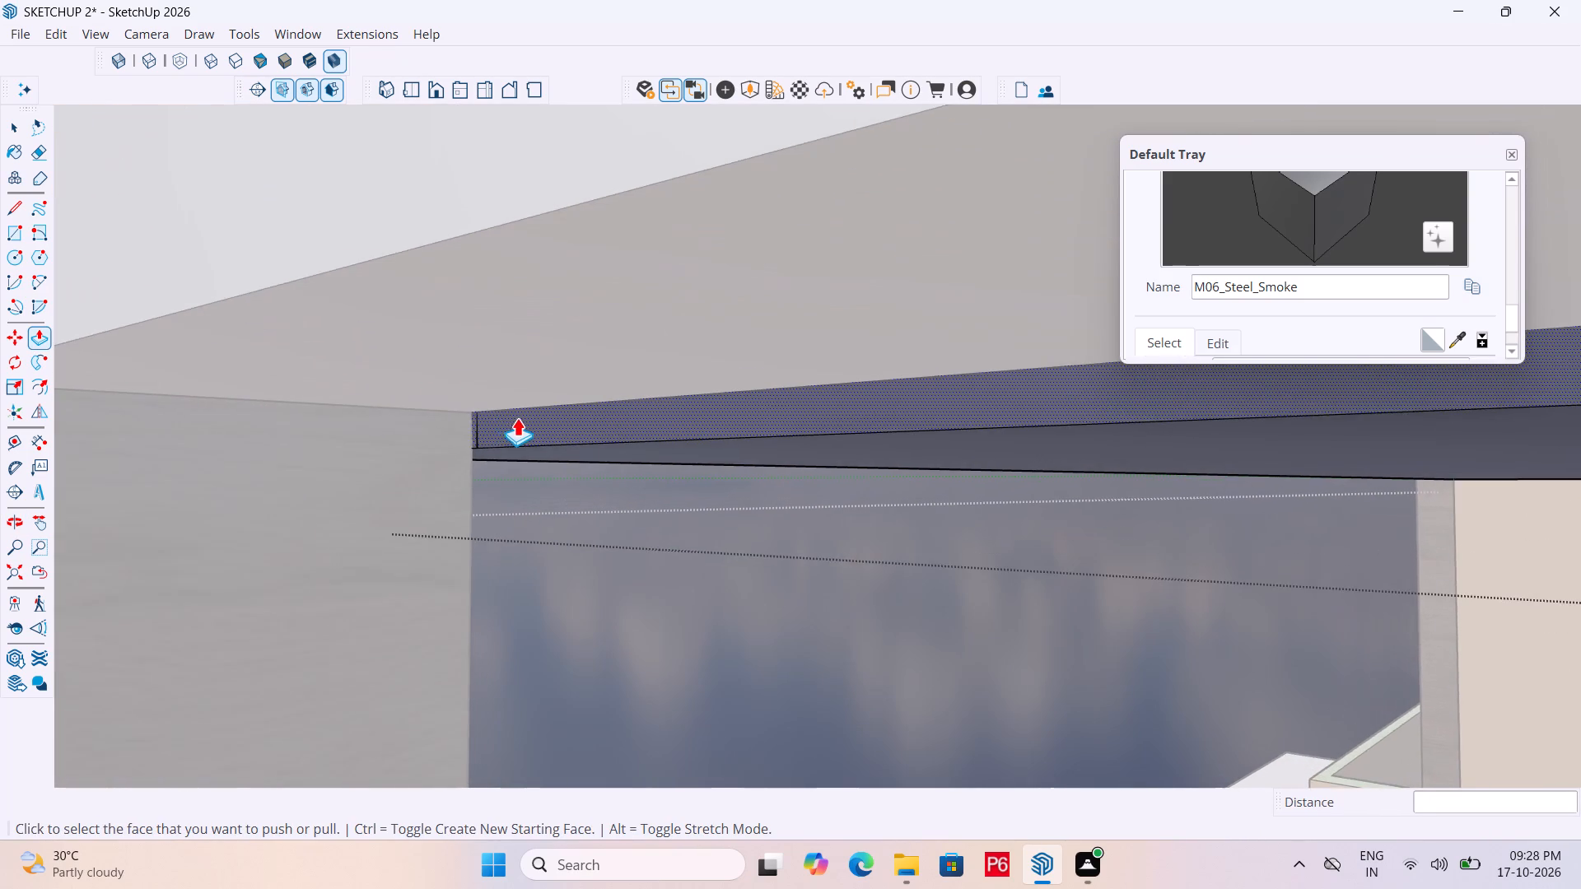
# Delete the short vertical dividing line on the grey panel's end face beside the outer column.
pyautogui.scroll(18, 497, 420)
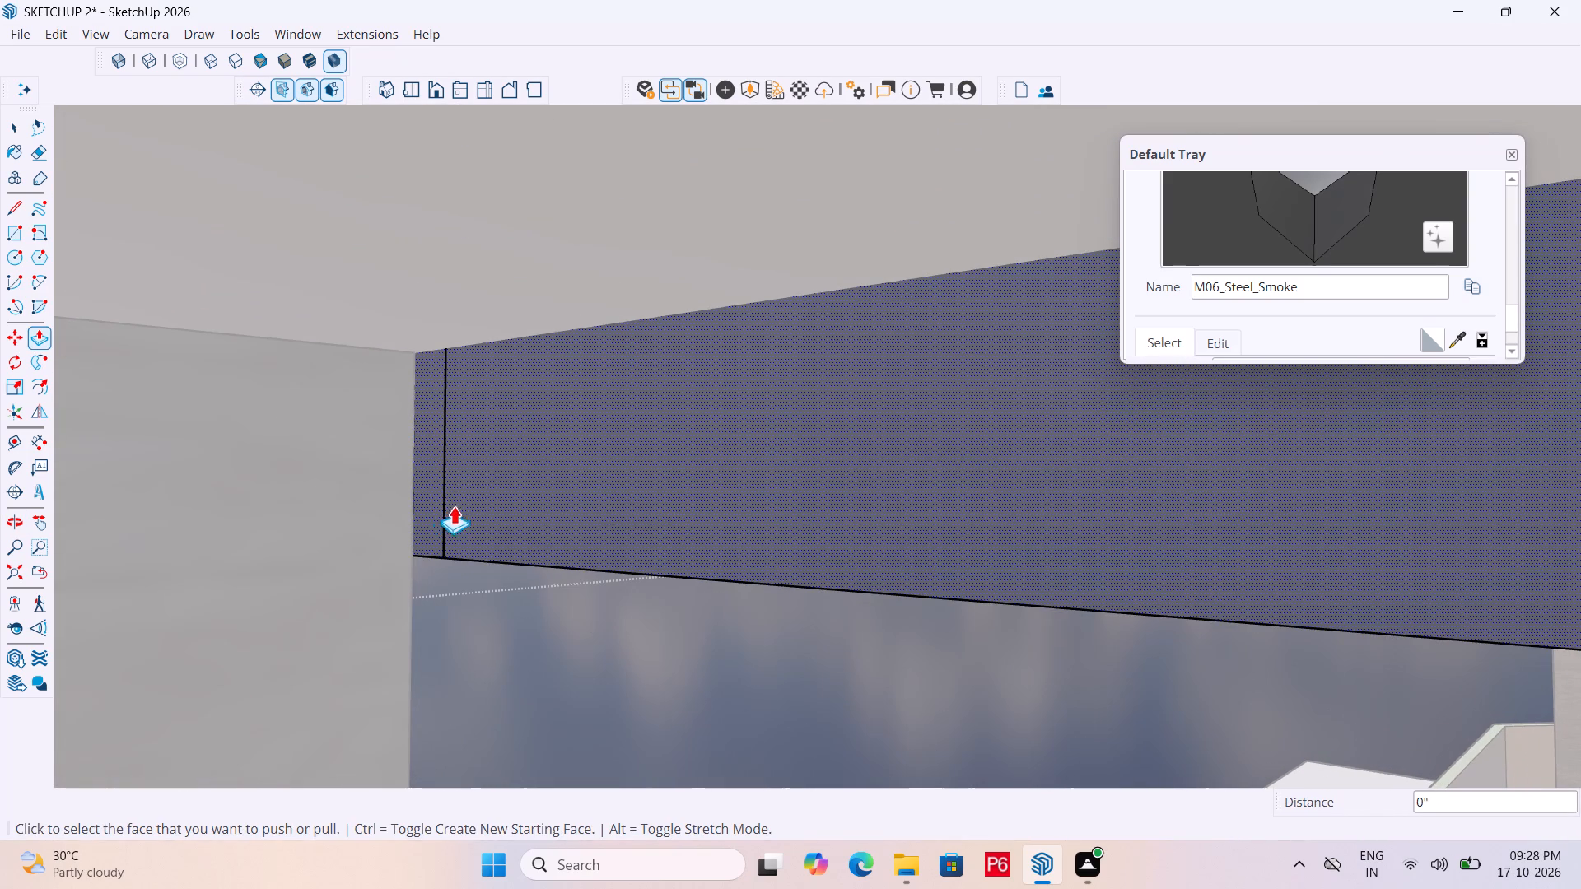
pyautogui.press('space')
pyautogui.click(445, 465)
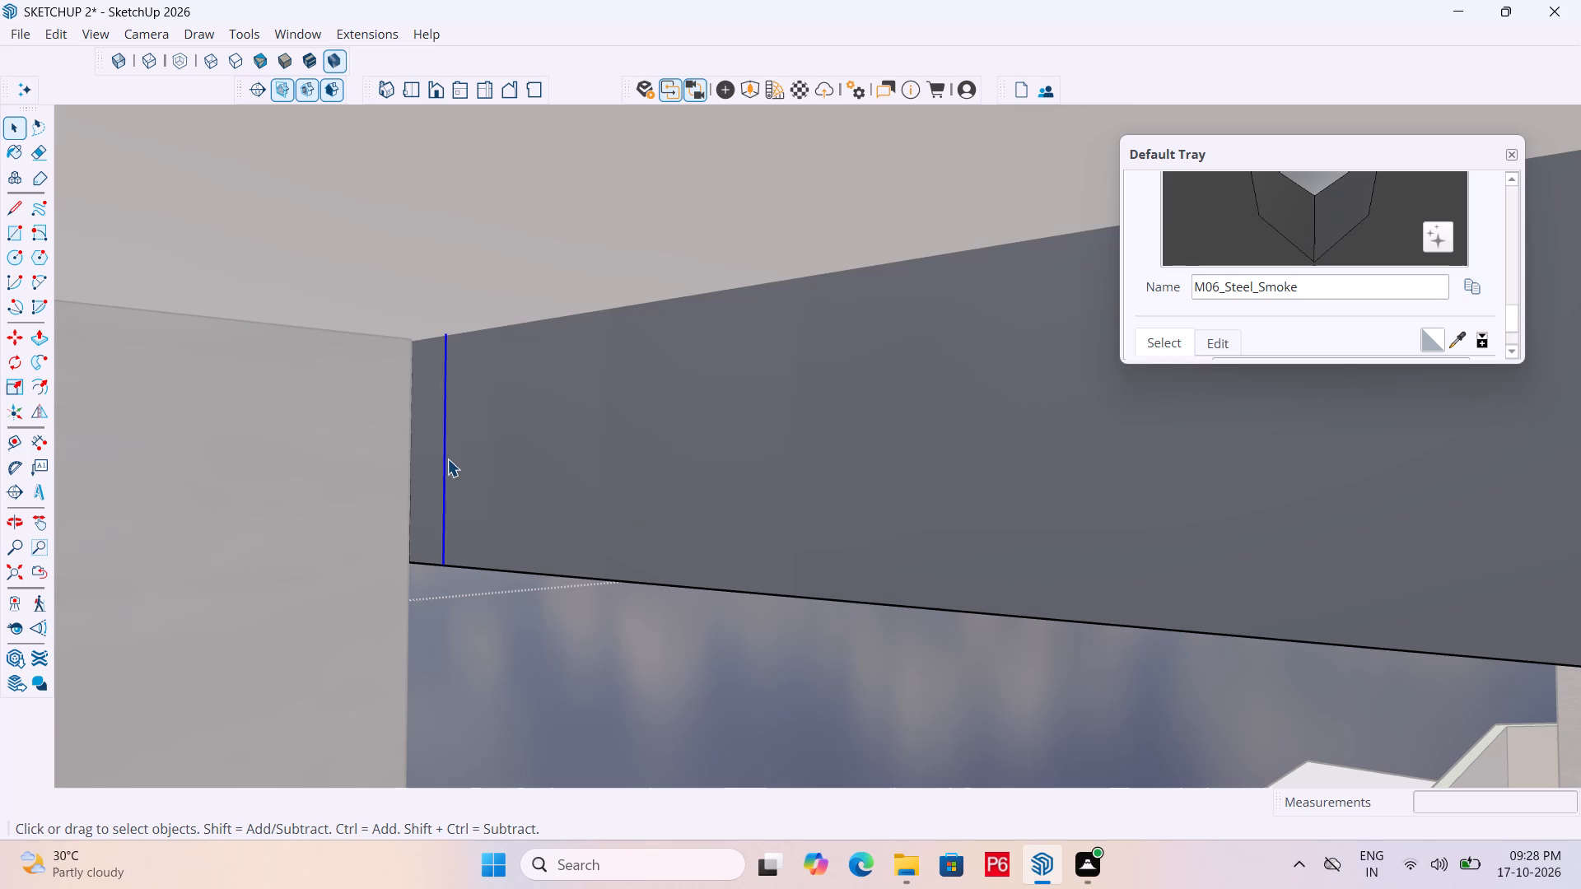
pyautogui.press('Delete')
# Draw a rectangle 1" by about 3' 1/4" over the grey panel's end face beside the column and group it.
pyautogui.press('r')
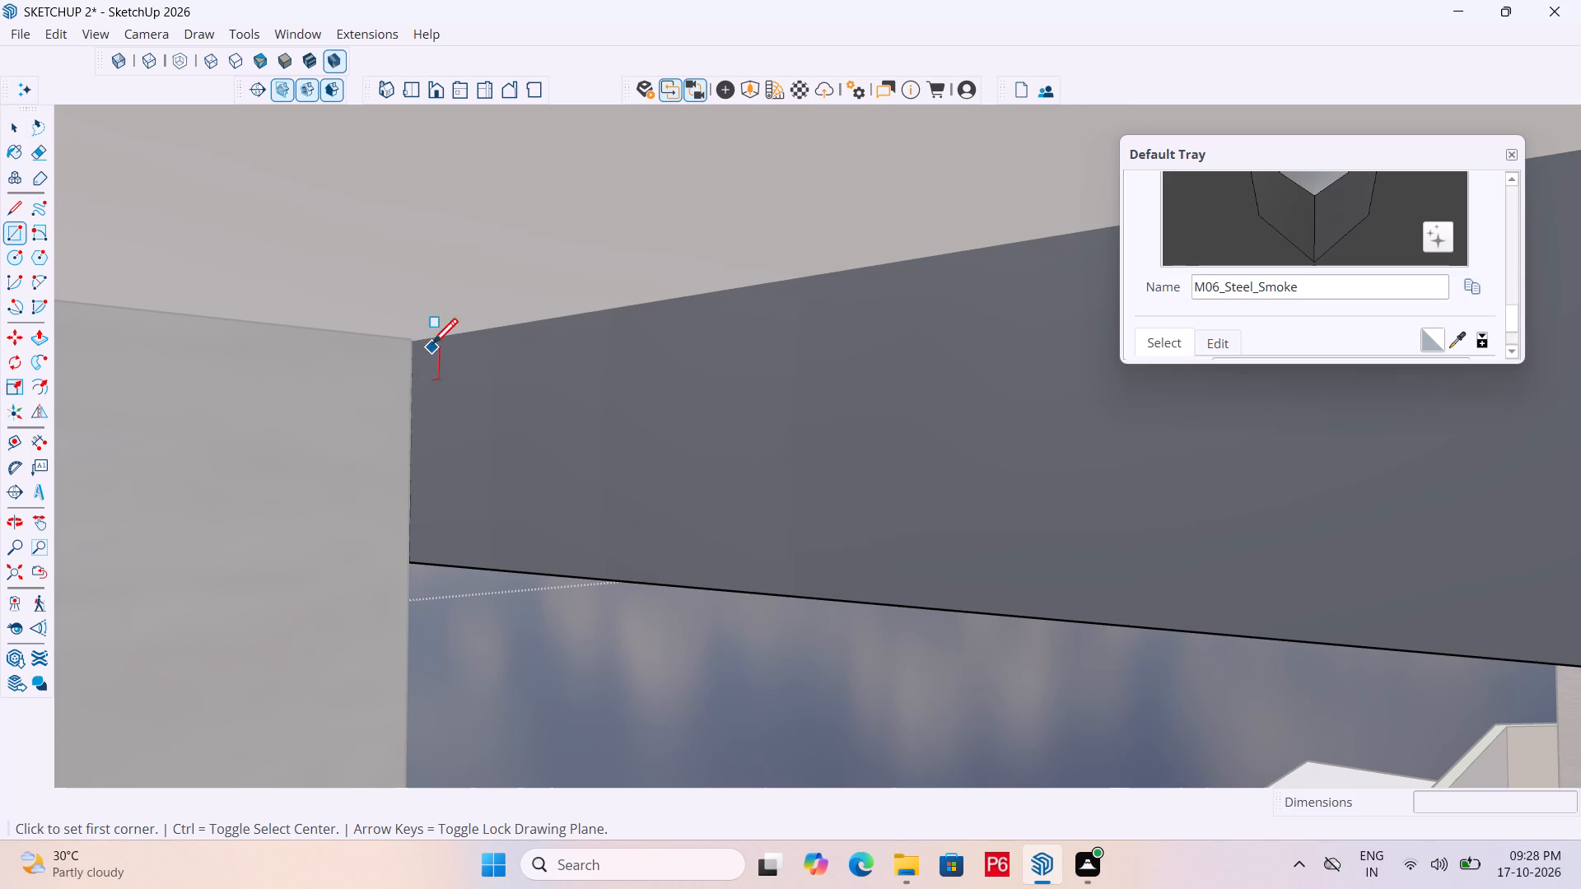
pyautogui.click(422, 342)
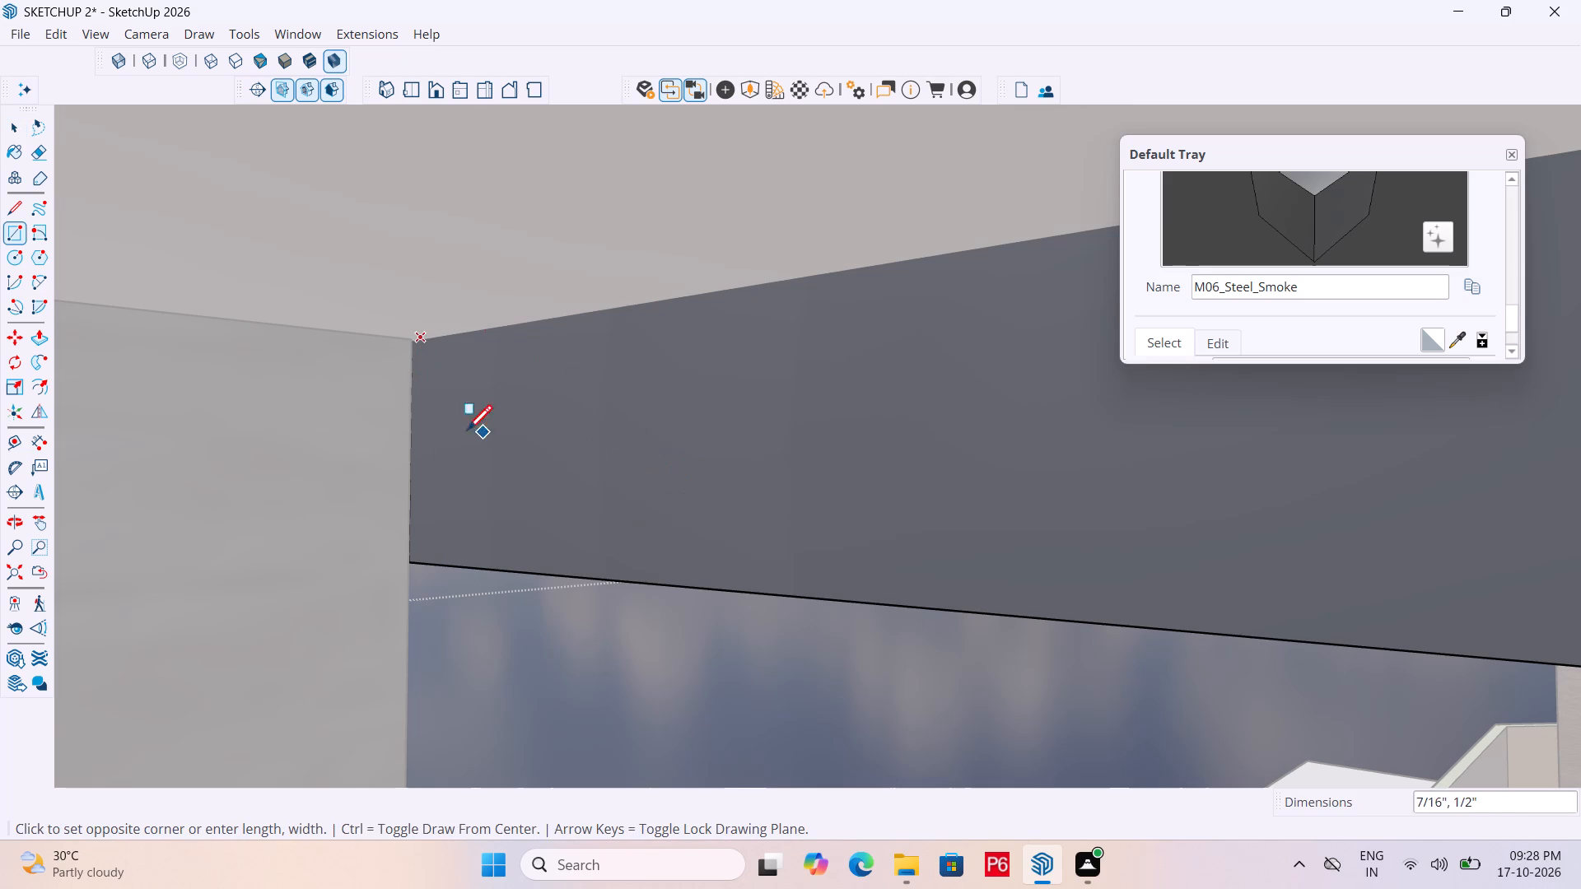
pyautogui.scroll(-8, 417, 297)
pyautogui.scroll(-5, 349, 356)
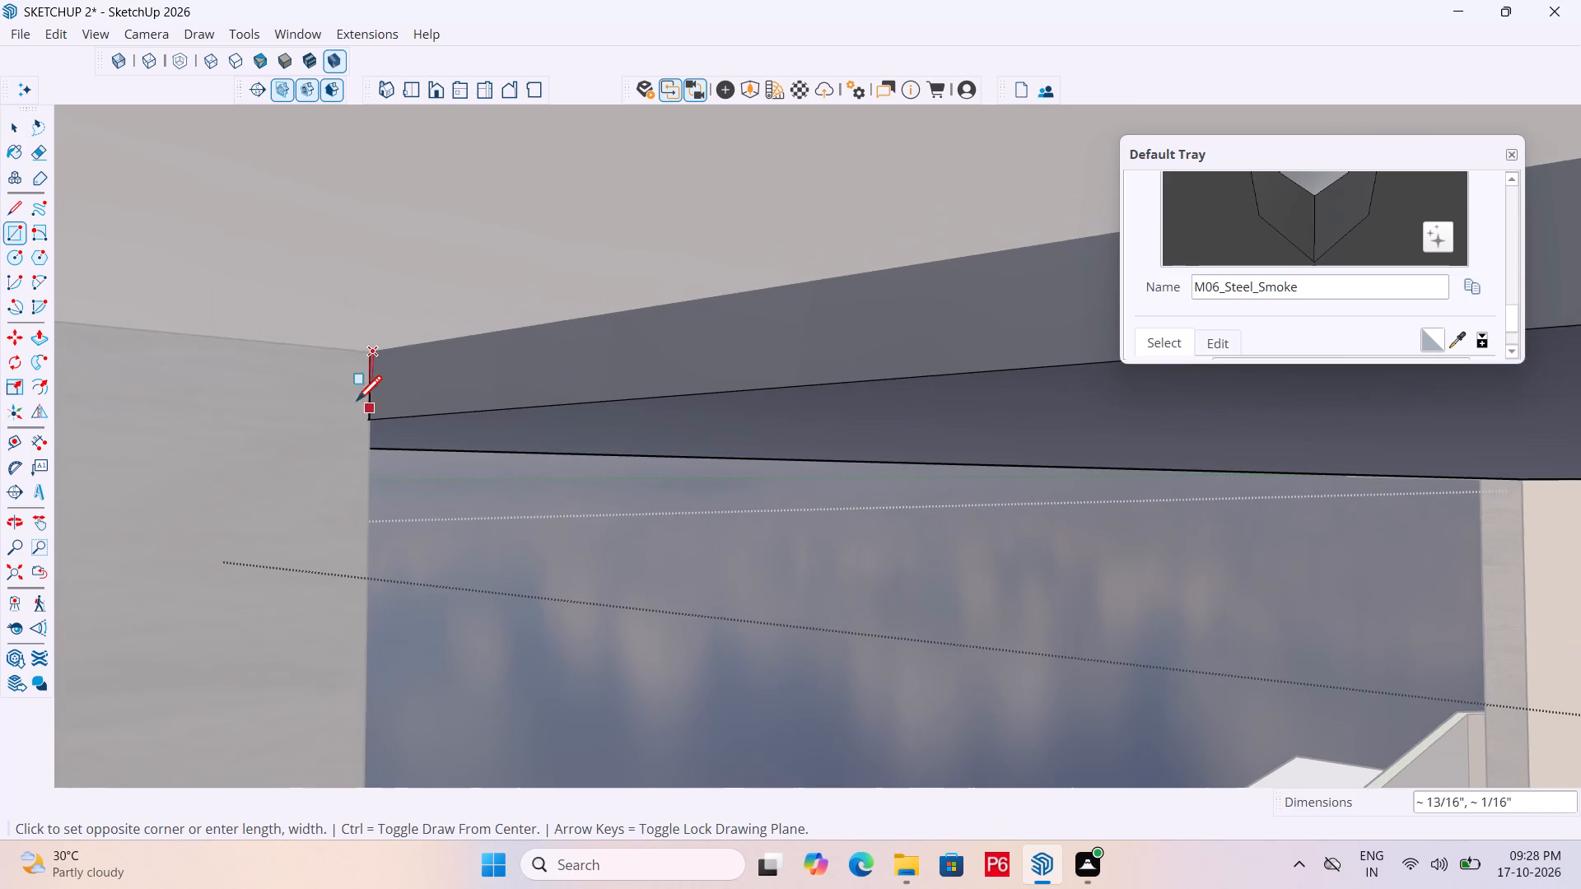
pyautogui.scroll(-9, 357, 403)
pyautogui.scroll(-8, 206, 356)
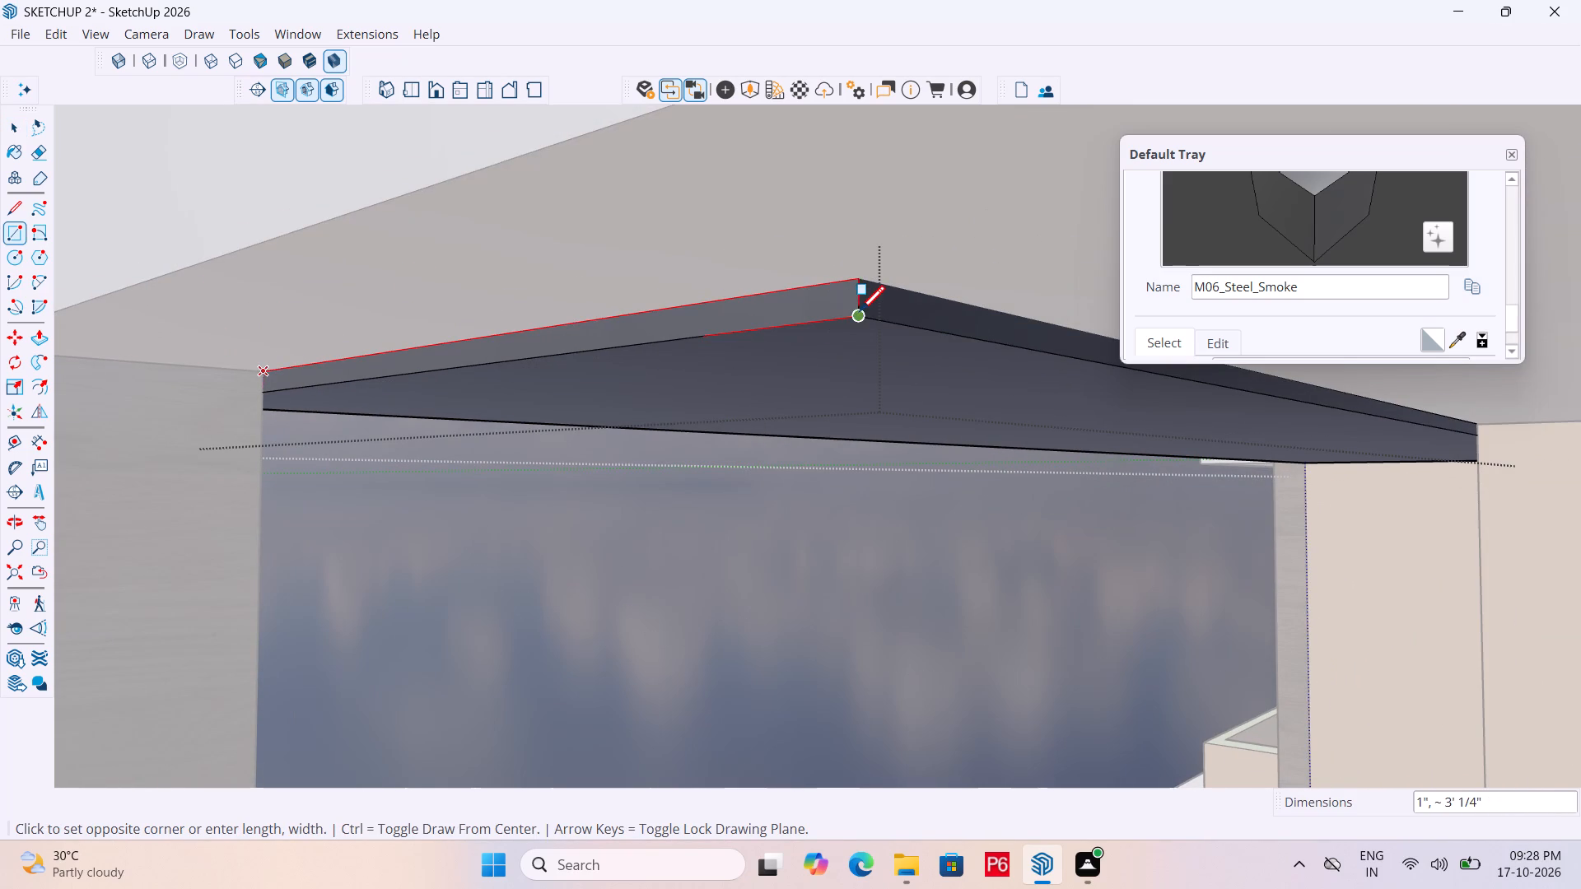
pyautogui.click(856, 315)
pyautogui.press('space')
pyautogui.doubleClick(722, 318)
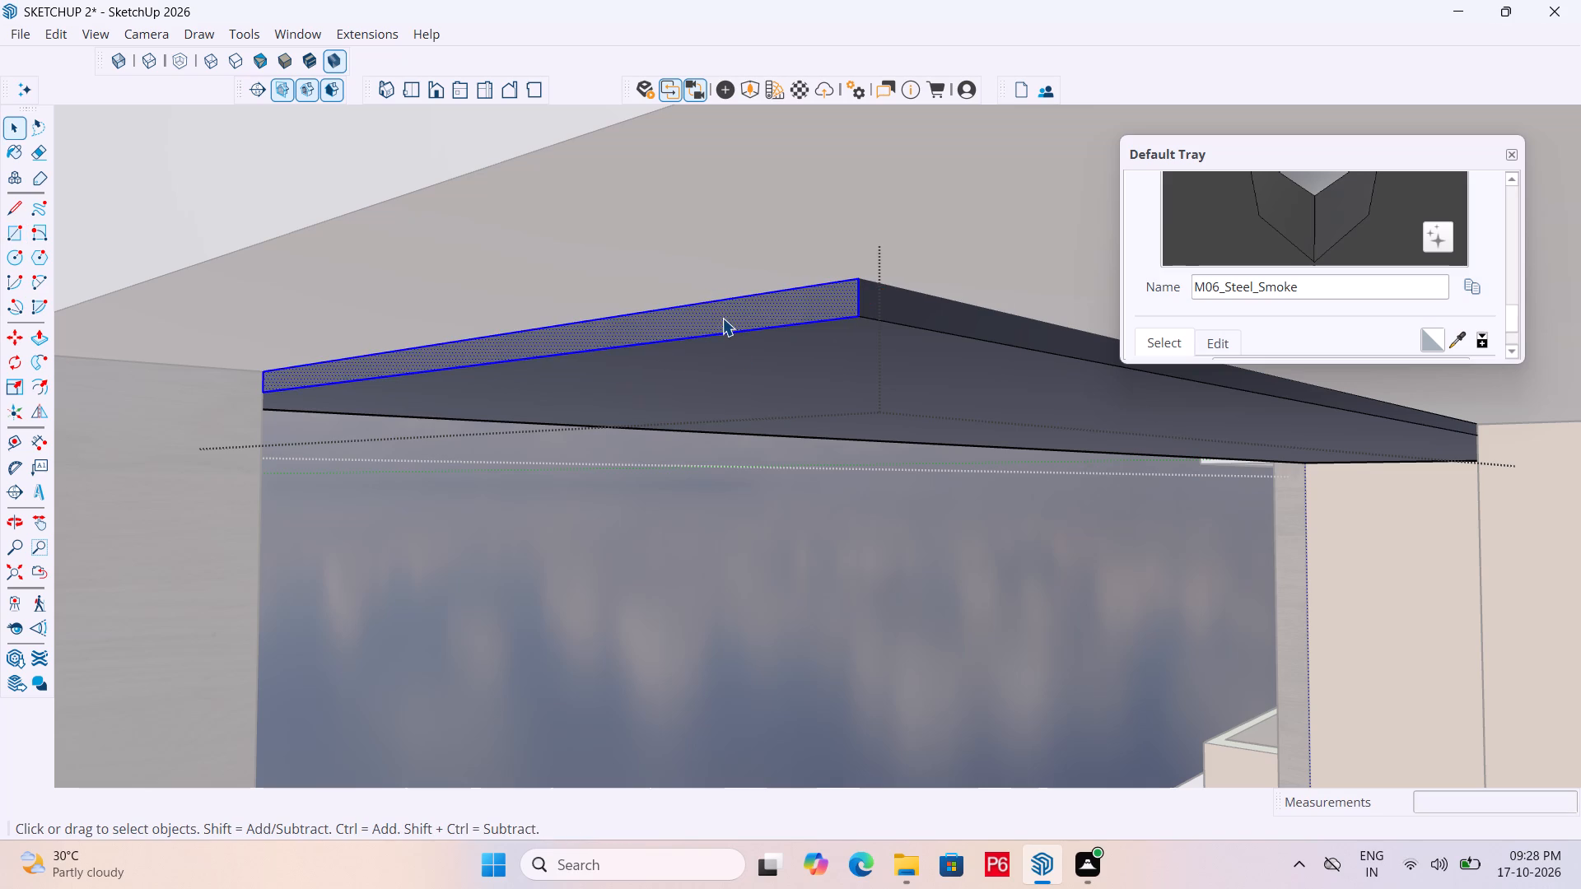
pyautogui.click(722, 318)
pyautogui.doubleClick(723, 319)
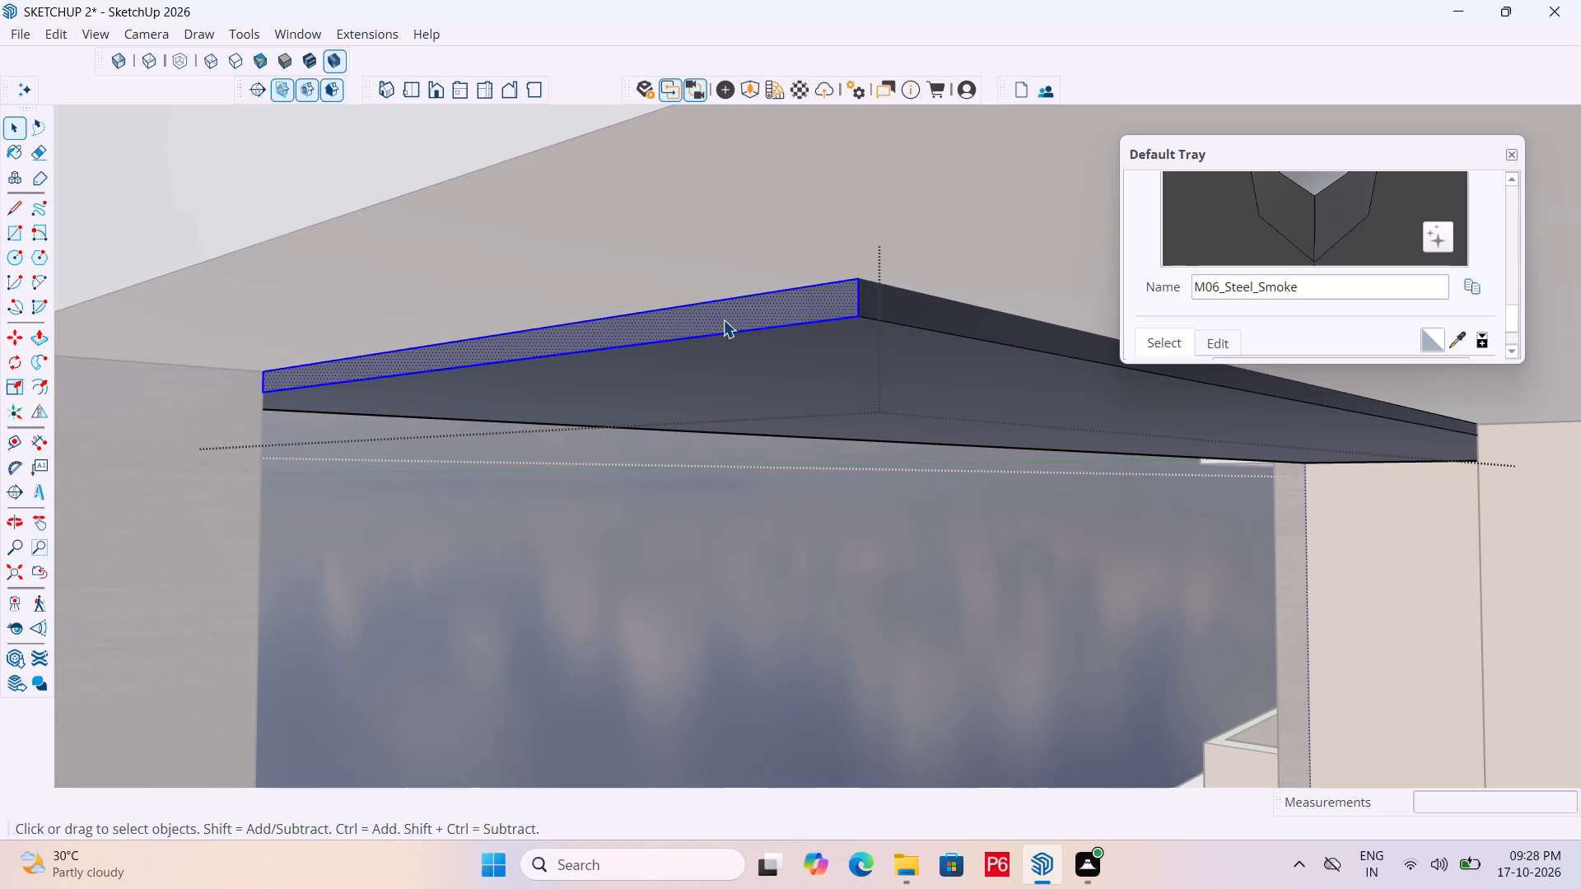
pyautogui.rightClick(723, 319)
pyautogui.click(803, 513)
# Push/Pull the grouped rectangle's face 1' past the outer column to the slab's outer edge.
pyautogui.press('space')
pyautogui.doubleClick(779, 317)
pyautogui.click(753, 315)
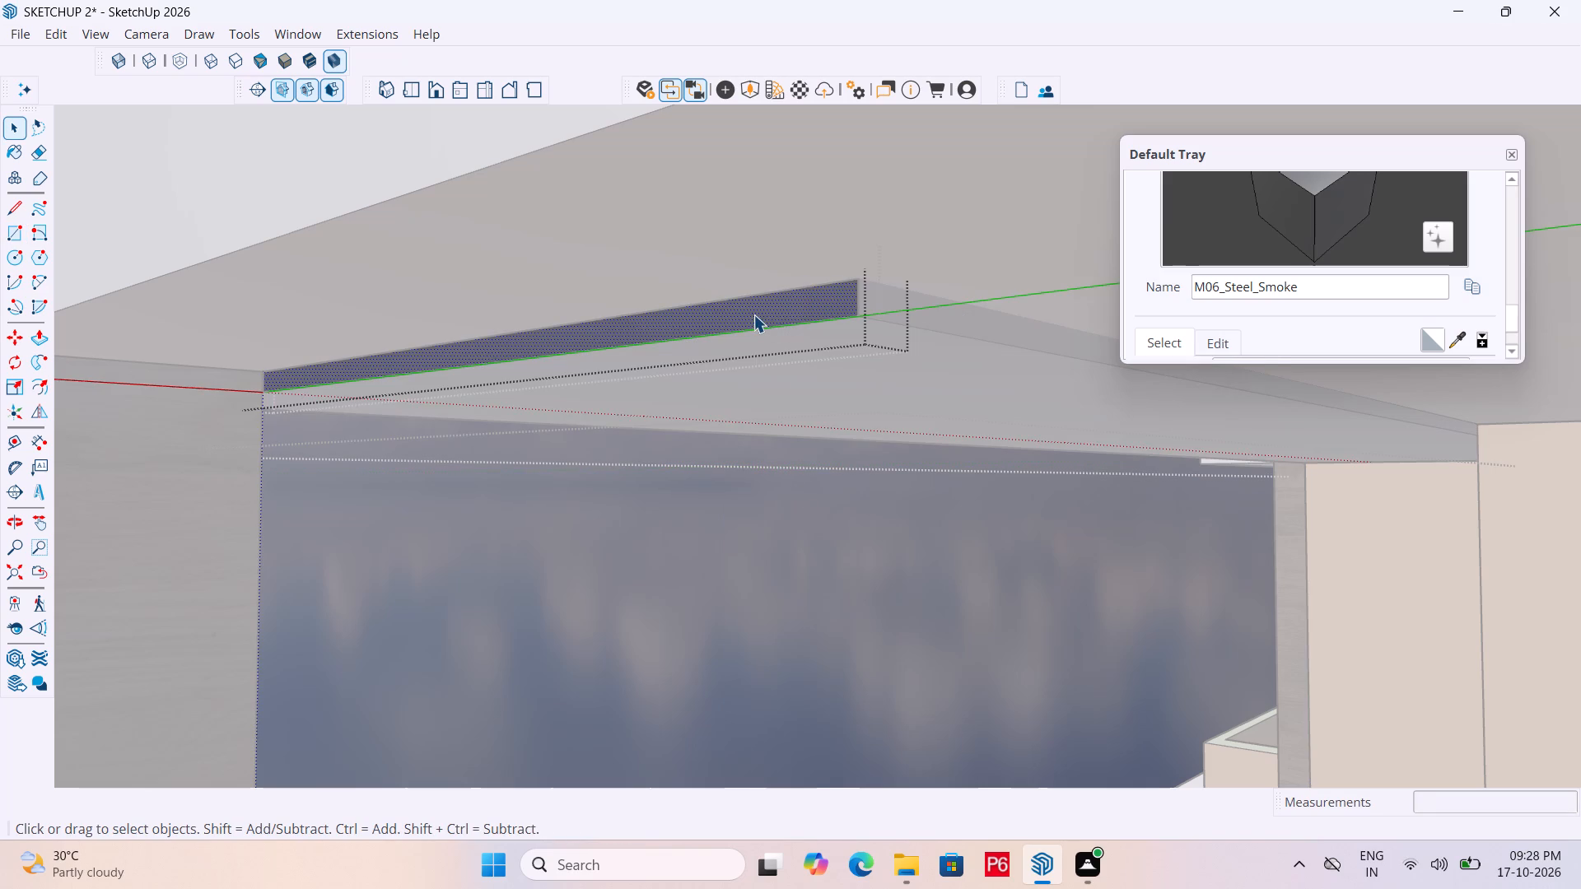
pyautogui.press('p')
pyautogui.click(754, 314)
pyautogui.scroll(-5, 709, 239)
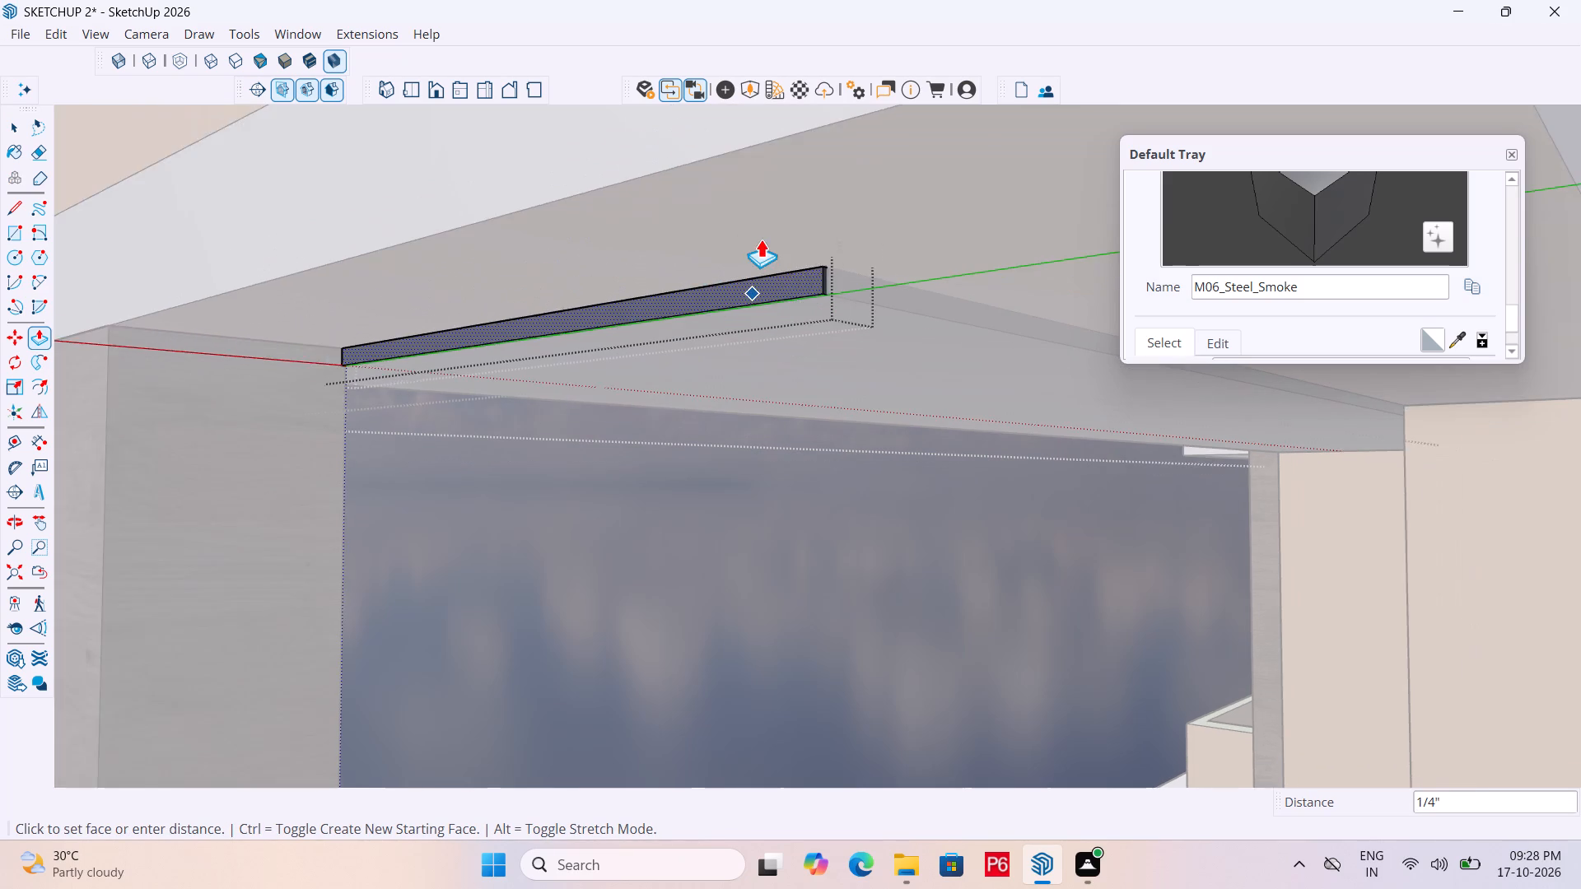
pyautogui.click(636, 158)
pyautogui.scroll(-3, 749, 300)
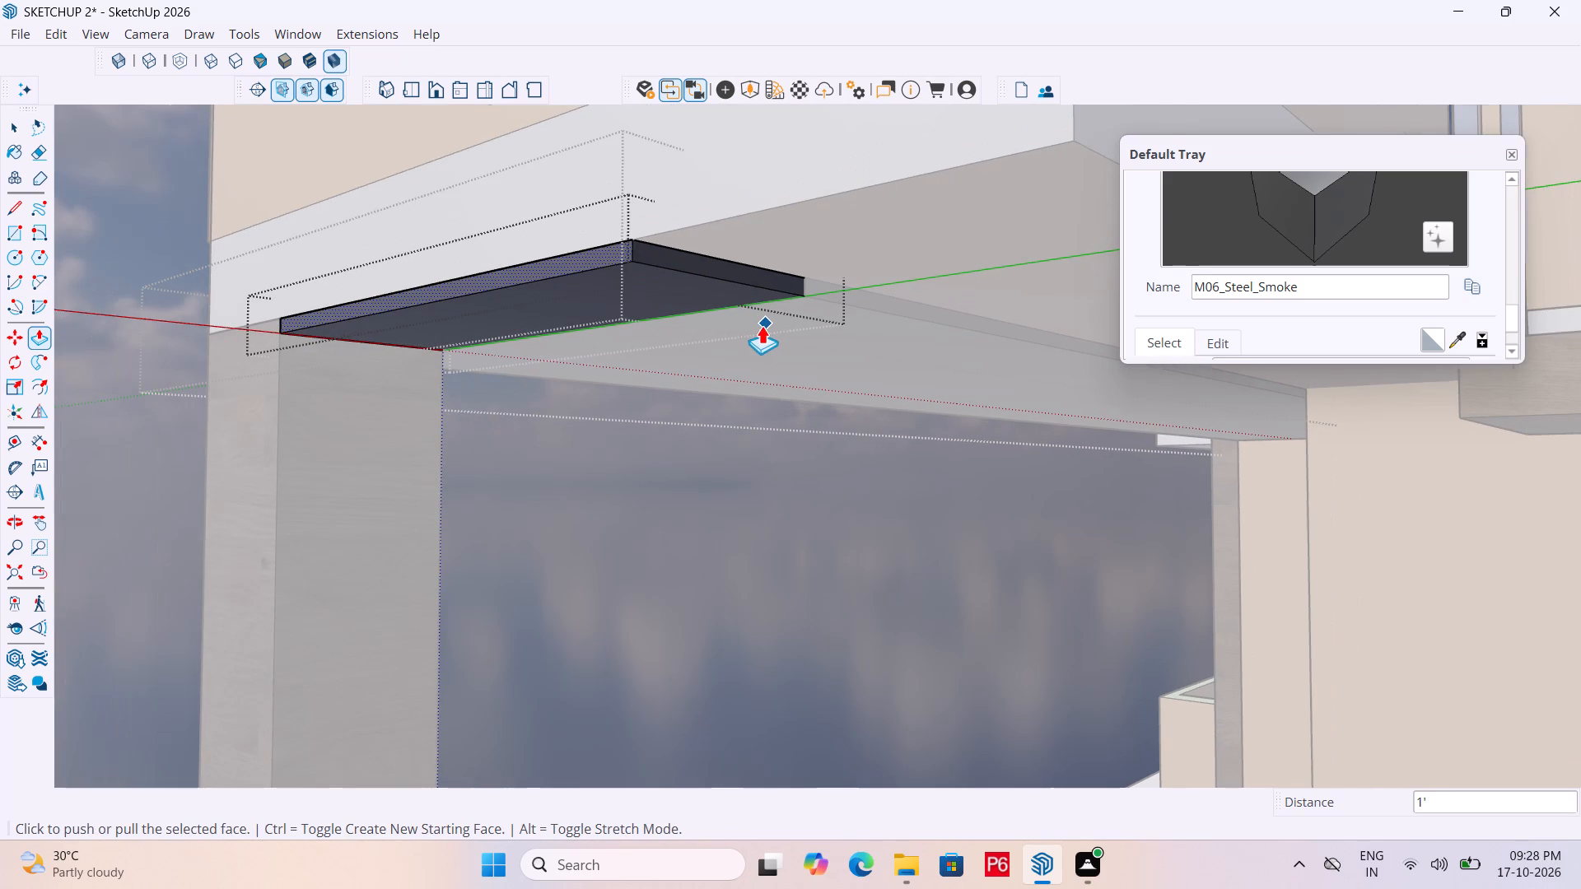
# Save the model and leave the extension group's editing mode.
pyautogui.hotkey('ctrl', 's')
pyautogui.hotkey('ctrl', 's')
pyautogui.hotkey('ctrl', 's')
pyautogui.scroll(-2, 703, 346)
pyautogui.press('space')
pyautogui.click(119, 249)
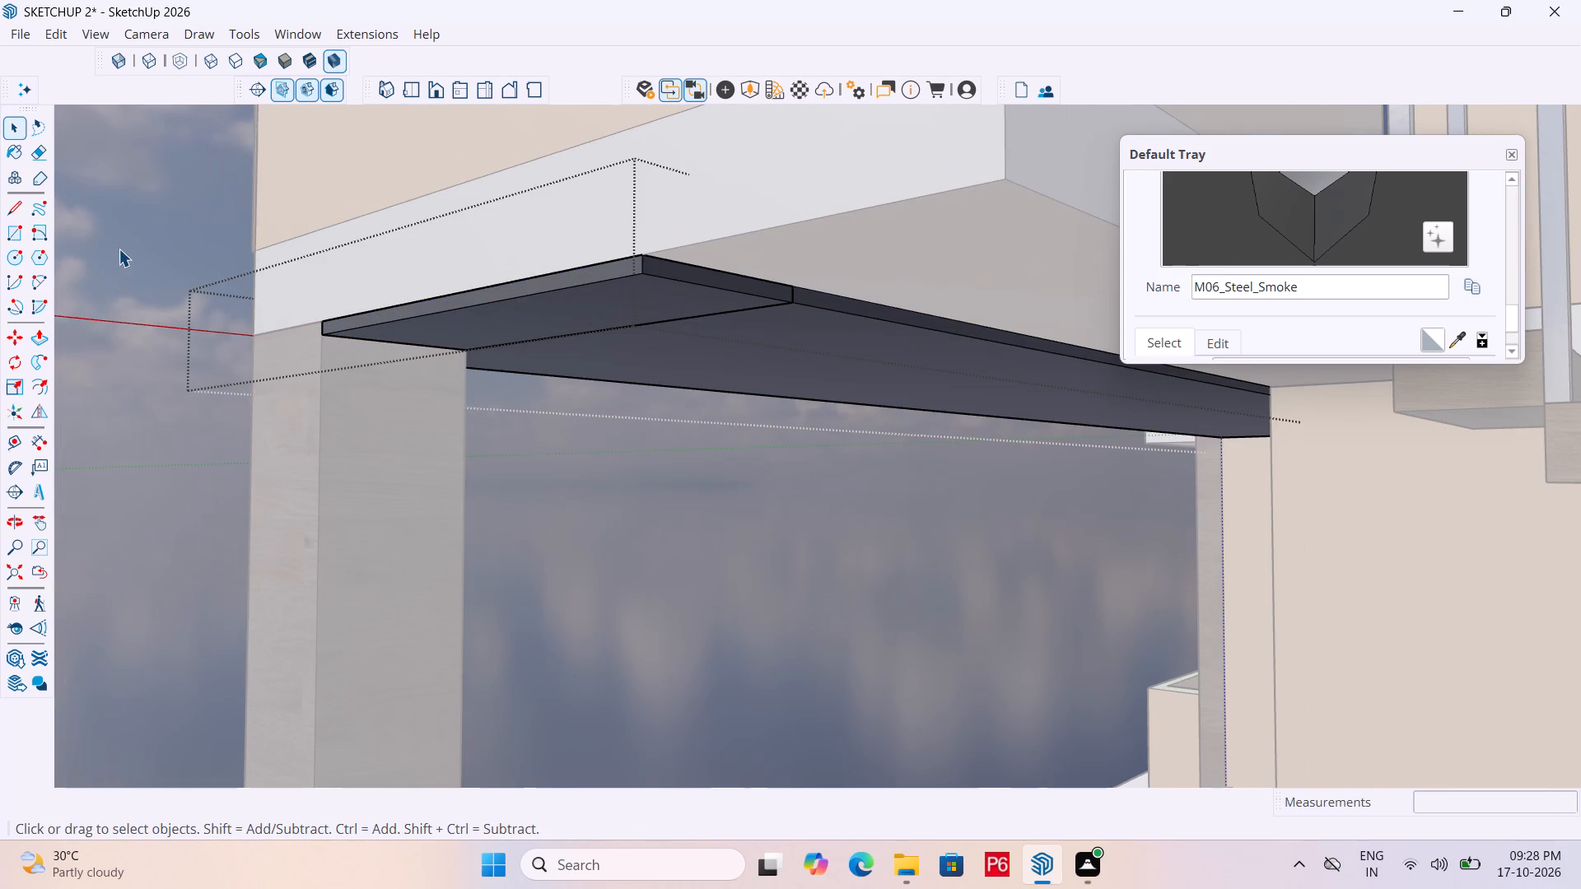
pyautogui.press('space')
pyautogui.click(126, 235)
pyautogui.click(126, 235)
# Examine the seam between the grey panel and its new extension, checking which faces belong to each piece.
pyautogui.moveTo(287, 242); pyautogui.dragTo(241, 192, button='middle')
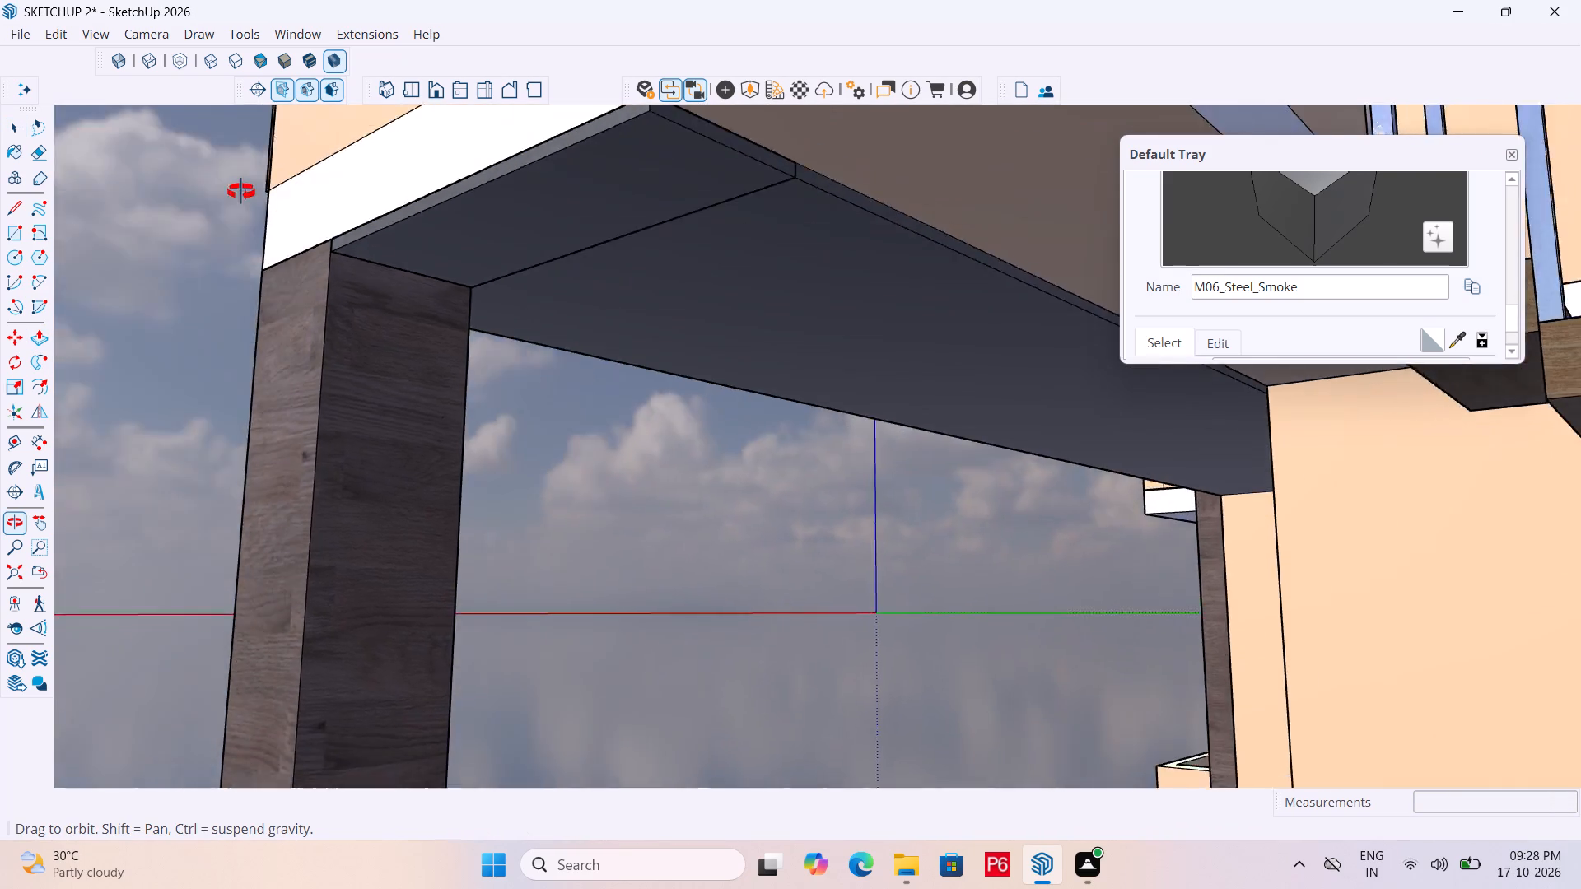
pyautogui.moveTo(241, 192); pyautogui.dragTo(161, 239, button='middle')
pyautogui.scroll(10, 595, 243)
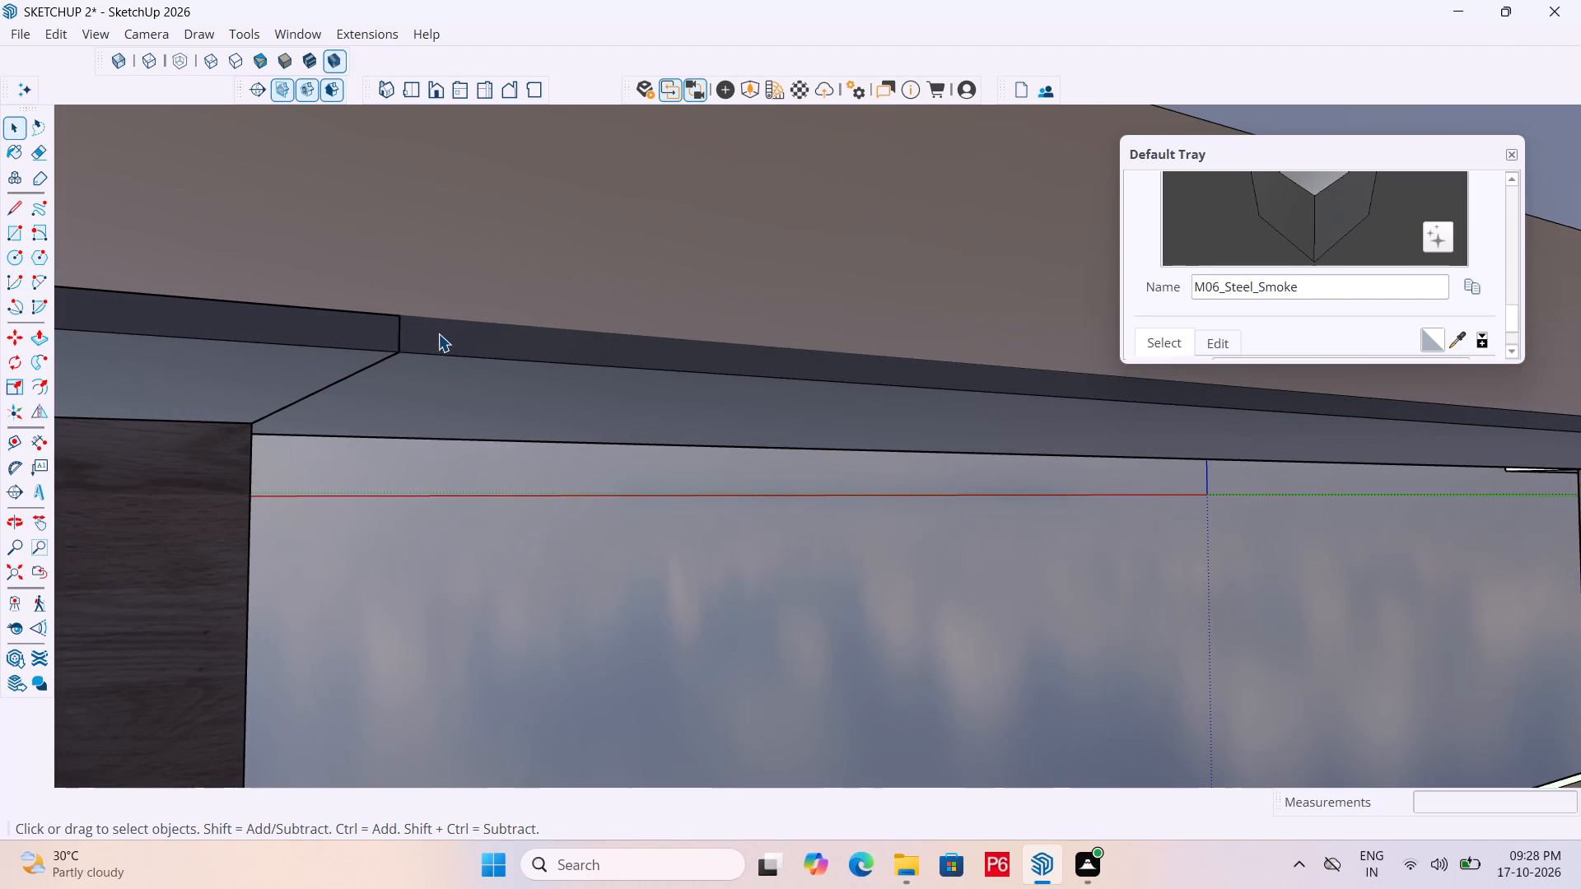
pyautogui.scroll(-6, 631, 305)
pyautogui.moveTo(516, 314); pyautogui.dragTo(1037, 237, button='middle')
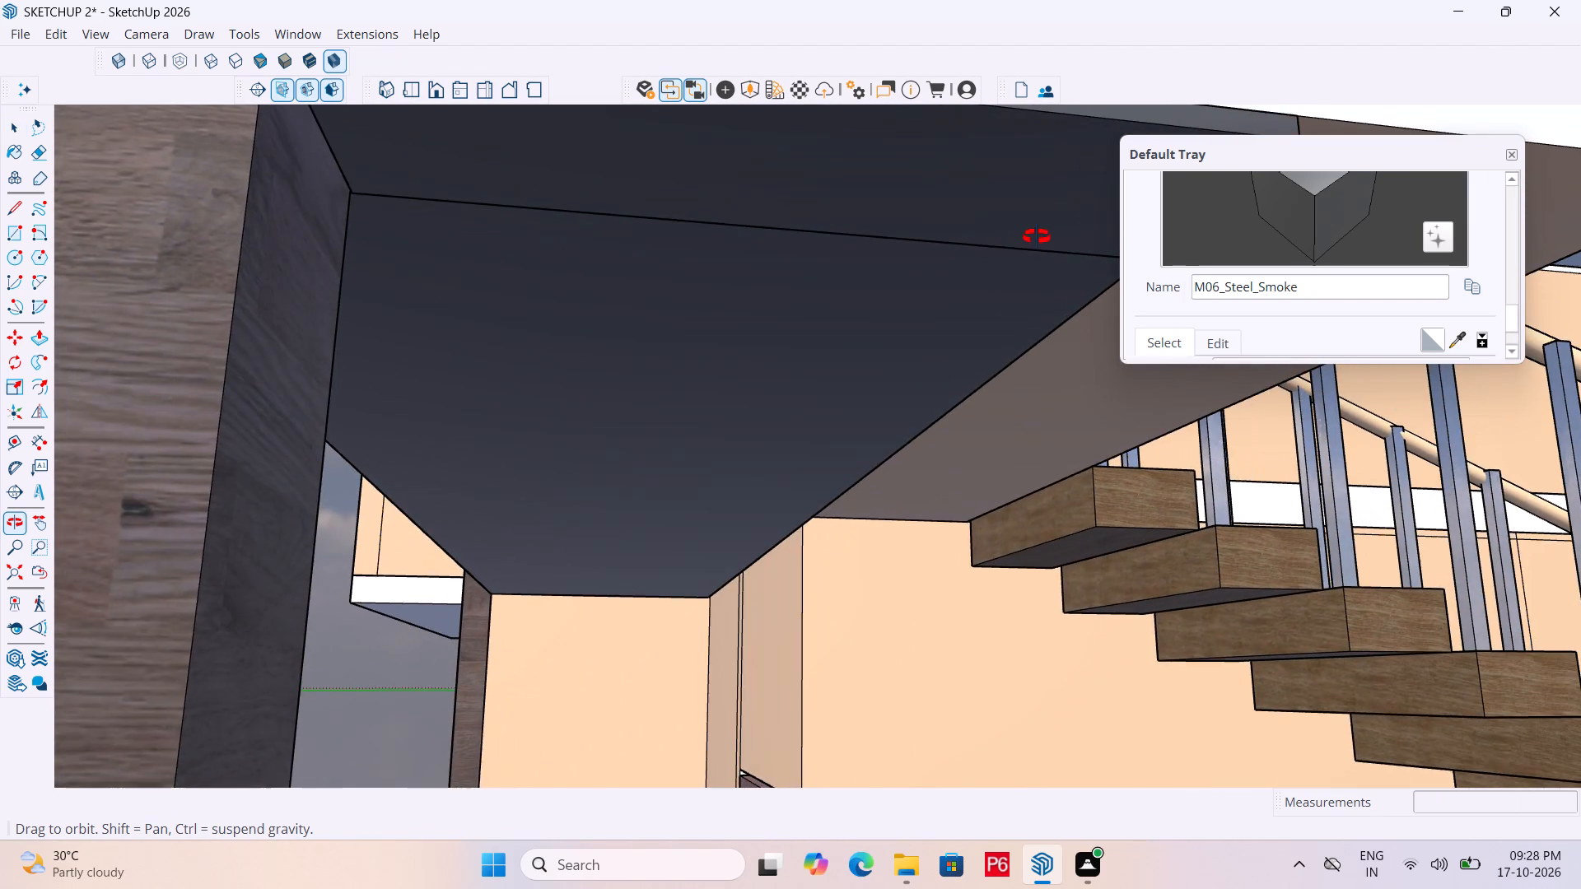
pyautogui.moveTo(1037, 237); pyautogui.dragTo(904, 263, button='middle')
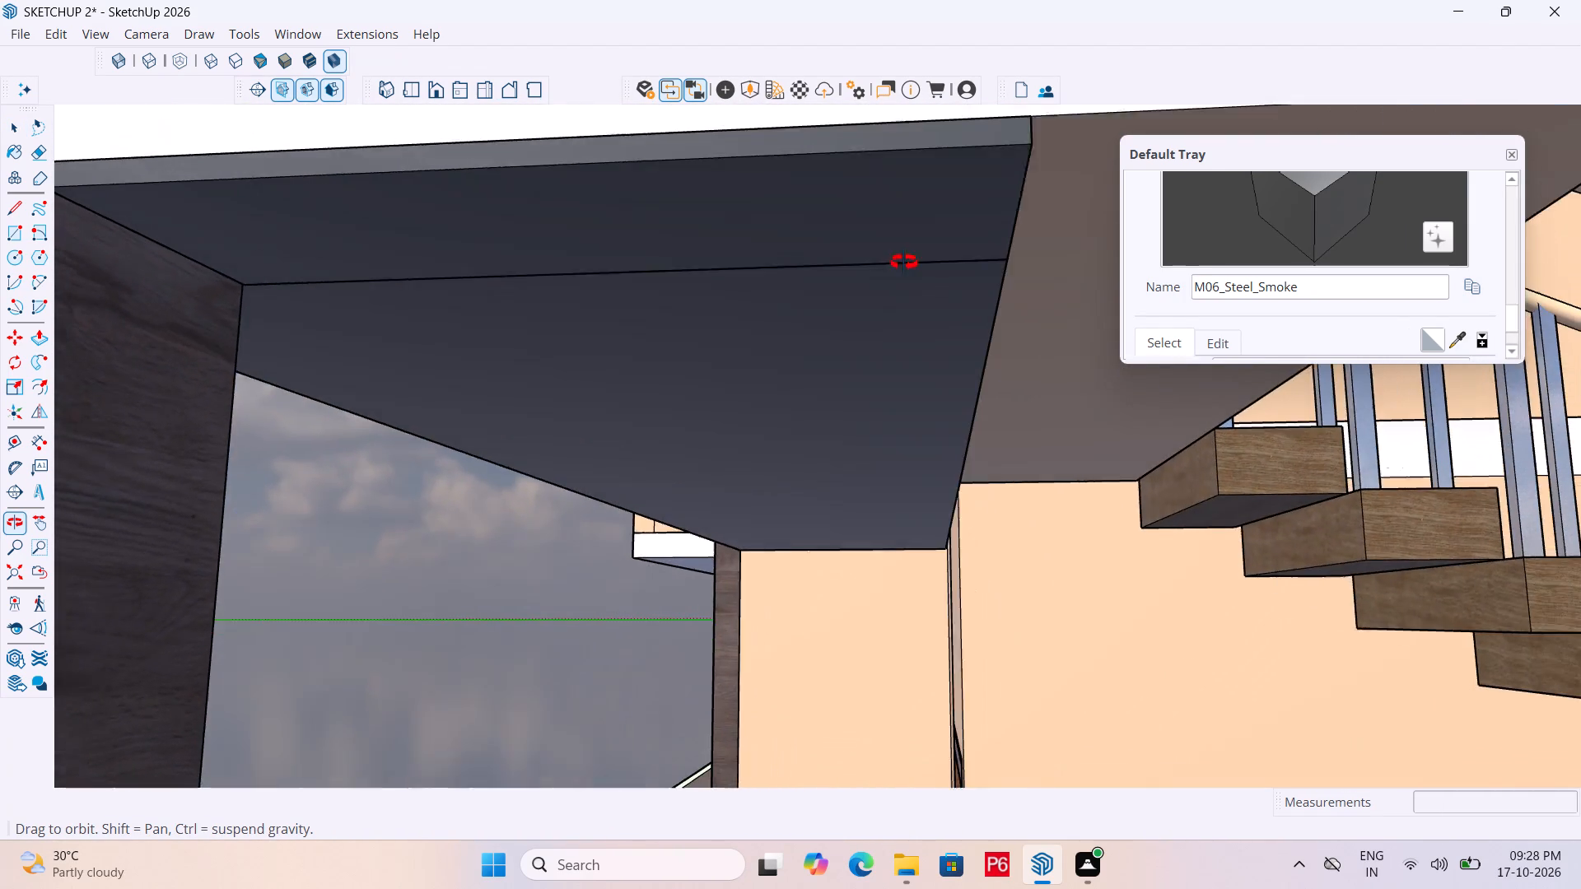
pyautogui.moveTo(904, 263); pyautogui.dragTo(907, 264, button='middle')
pyautogui.scroll(-6, 805, 255)
pyautogui.moveTo(1002, 352); pyautogui.dragTo(694, 324, button='middle')
pyautogui.scroll(1, 1002, 352)
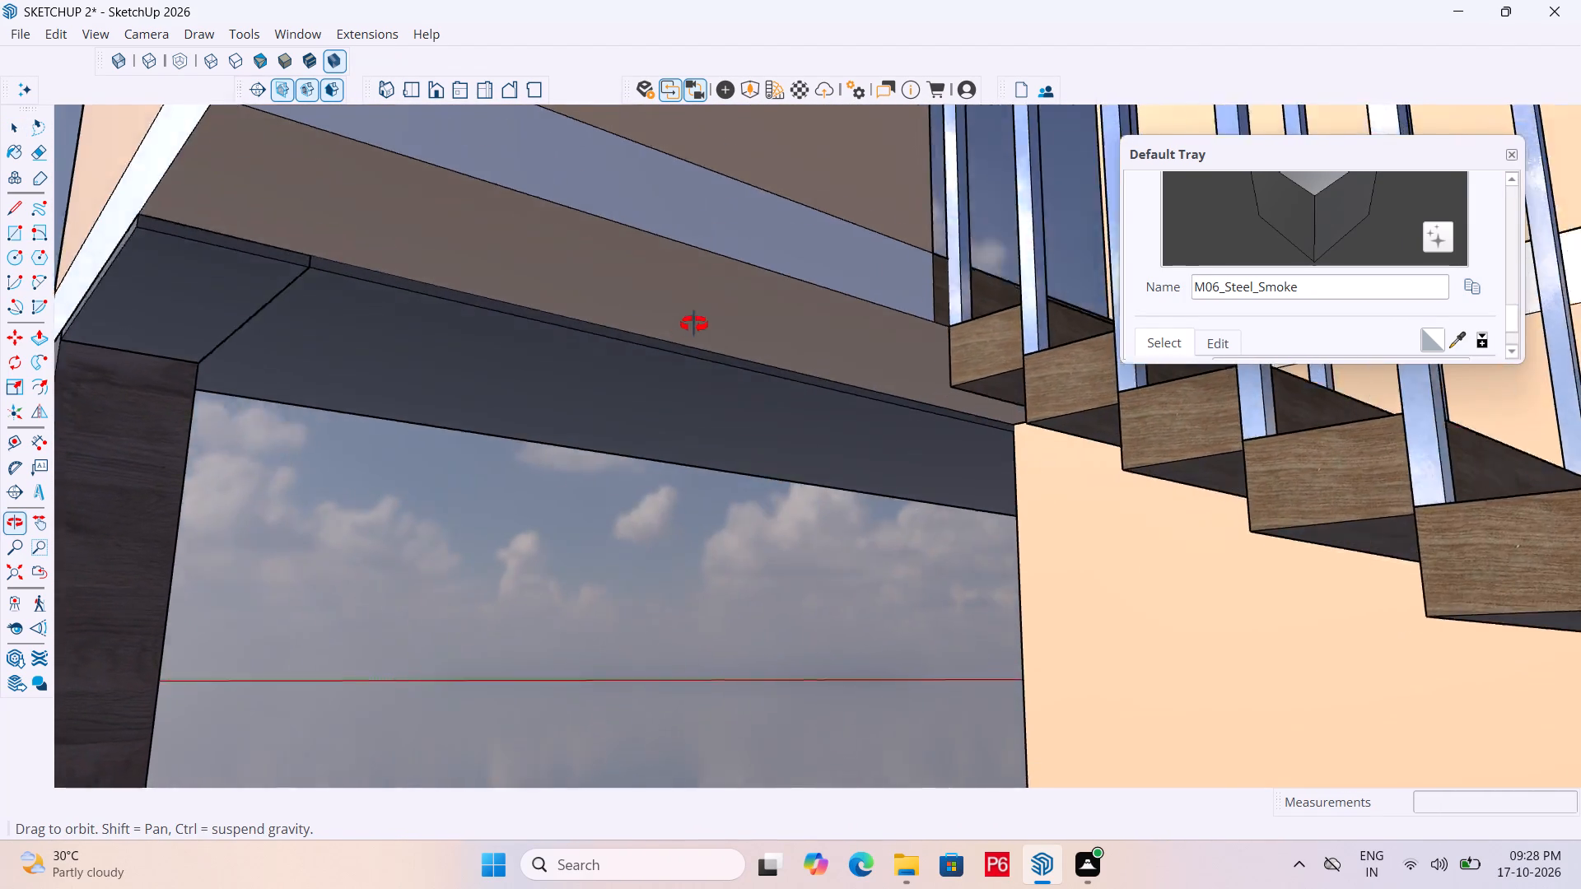
pyautogui.moveTo(694, 324); pyautogui.dragTo(794, 330, button='middle')
pyautogui.scroll(5, 375, 333)
pyautogui.press('space')
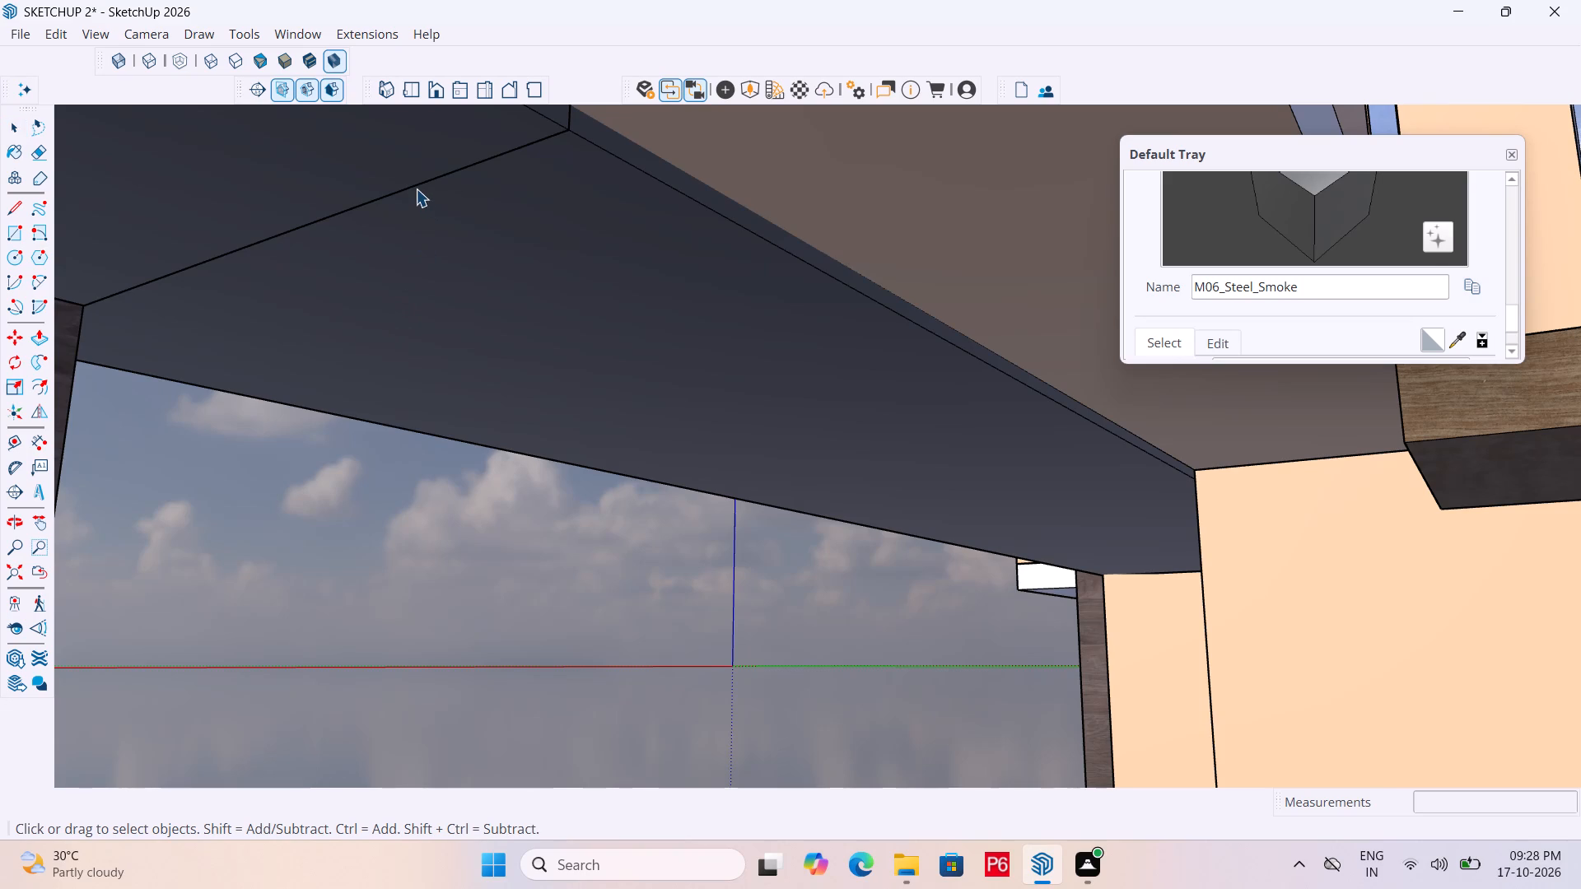
pyautogui.click(416, 189)
pyautogui.doubleClick(430, 199)
pyautogui.tripleClick(392, 184)
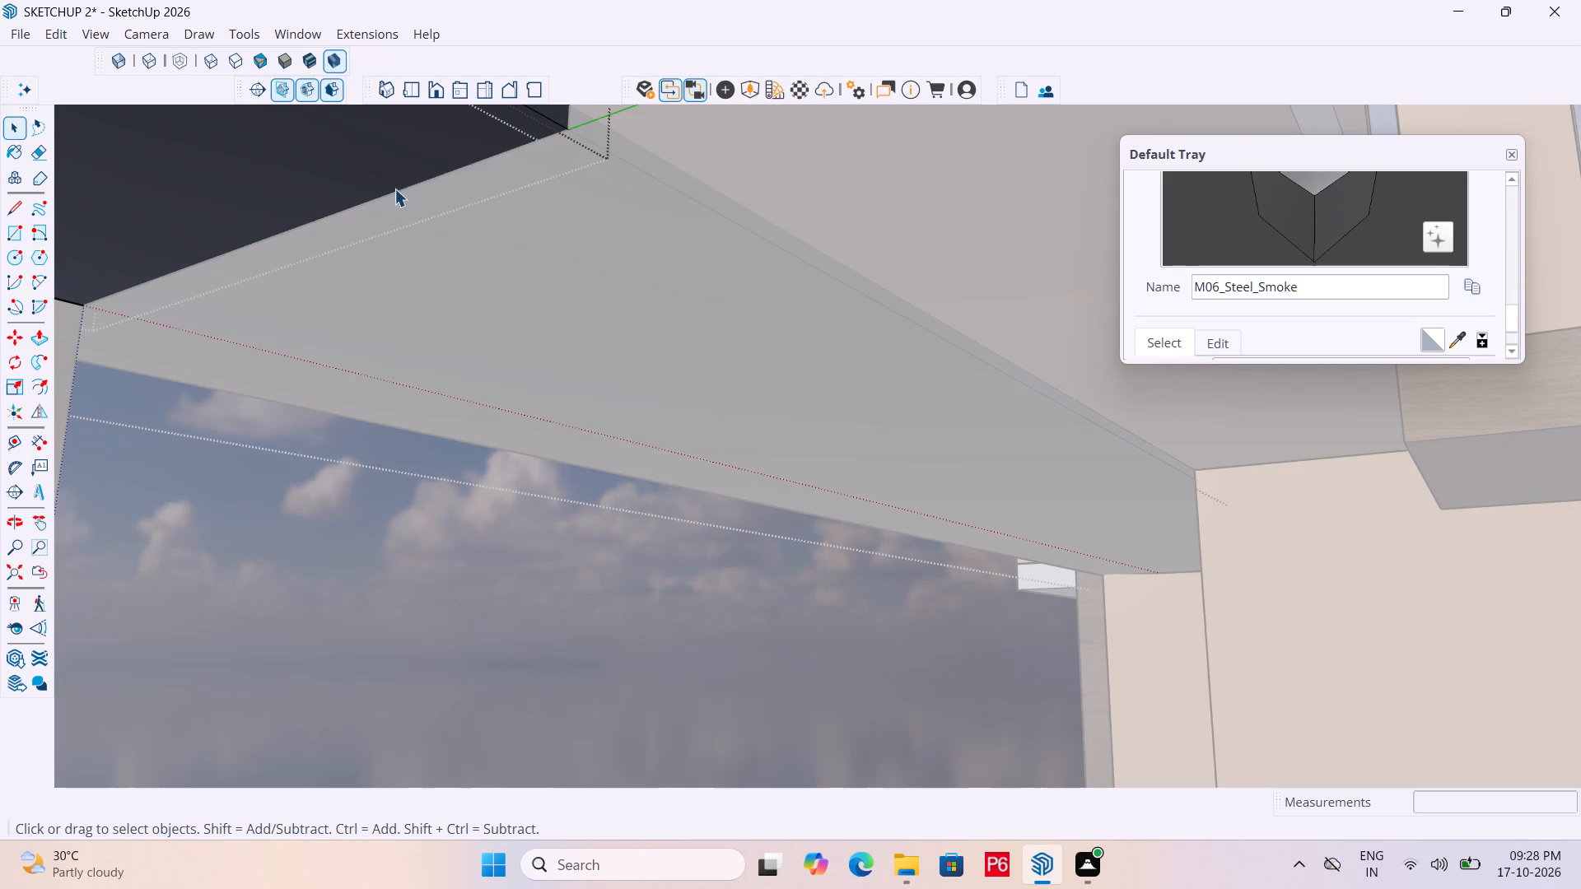
pyautogui.click(469, 212)
pyautogui.click(439, 183)
pyautogui.click(425, 161)
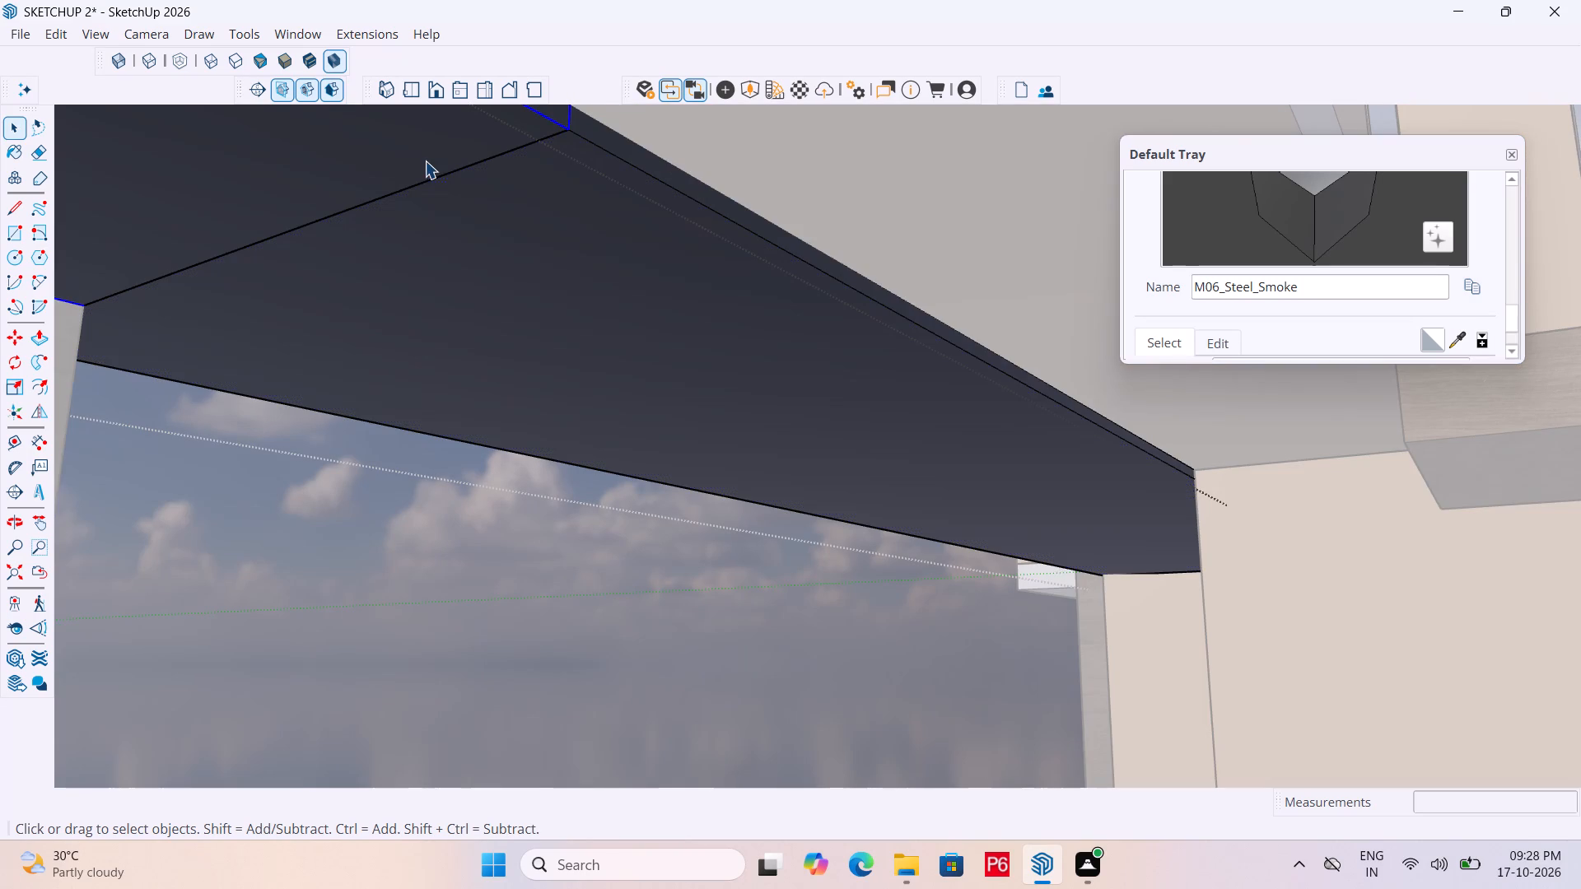
pyautogui.moveTo(434, 175); pyautogui.dragTo(445, 175)
pyautogui.click(475, 189)
pyautogui.scroll(-10, 571, 290)
pyautogui.press('space')
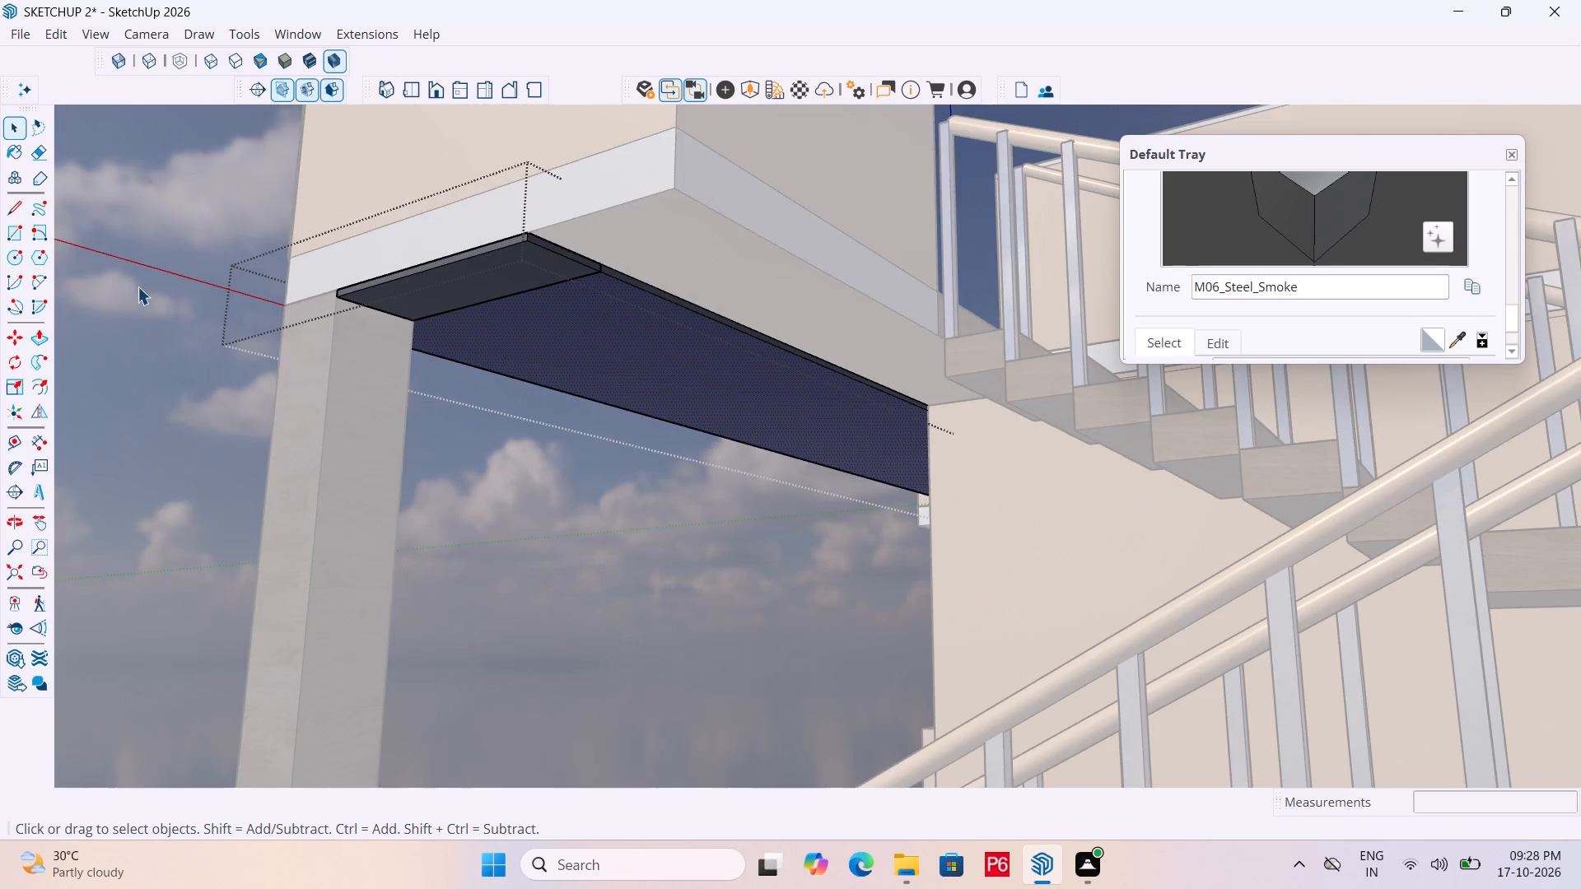
pyautogui.doubleClick(137, 252)
# Paint the ceiling panel under the front roof slab with Wood_Floor_12_1K from the Wood materials.
pyautogui.moveTo(222, 328); pyautogui.dragTo(548, 396, button='middle')
pyautogui.scroll(-9, 268, 348)
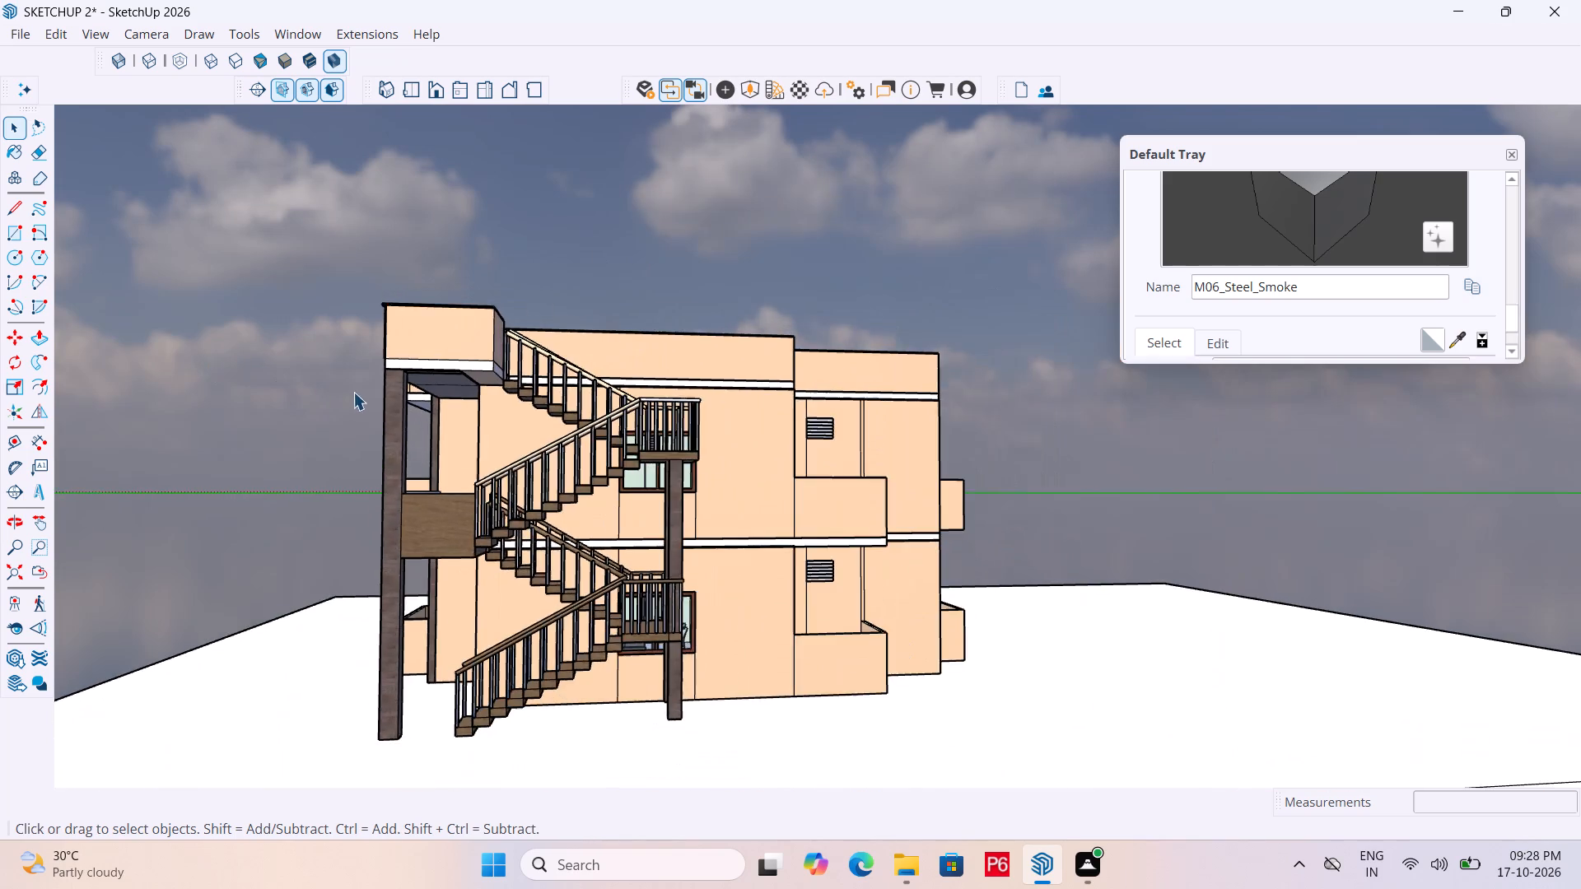
pyautogui.scroll(-1, 353, 392)
pyautogui.moveTo(394, 393); pyautogui.dragTo(810, 357, button='middle')
pyautogui.scroll(-1, 394, 393)
pyautogui.moveTo(580, 365); pyautogui.dragTo(587, 328, button='middle')
pyautogui.scroll(4, 587, 335)
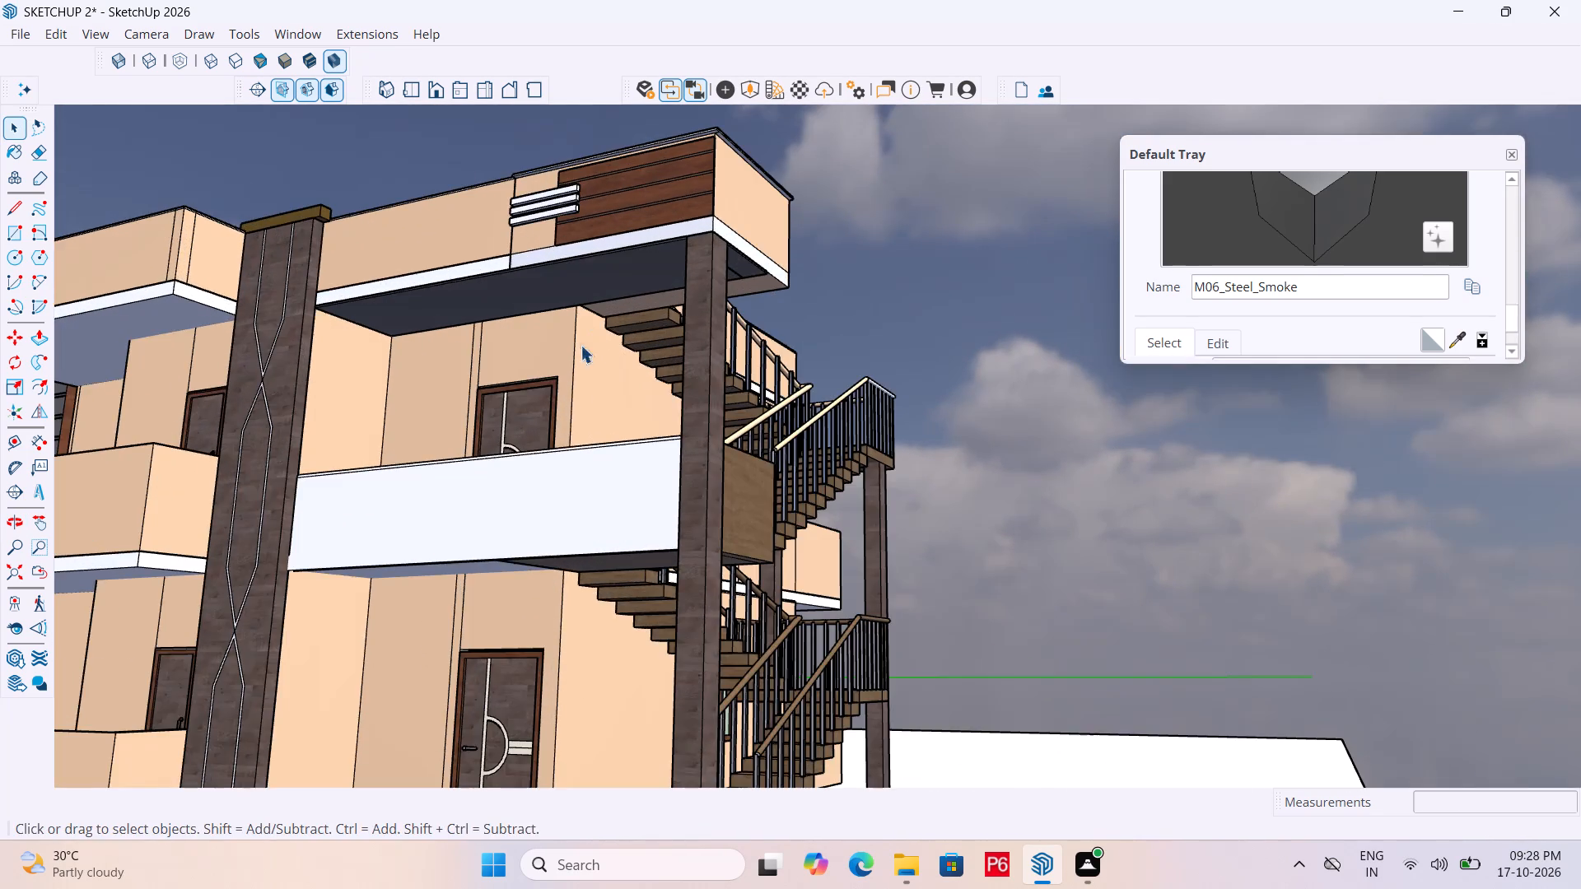
pyautogui.moveTo(543, 535); pyautogui.dragTo(530, 488, button='middle')
pyautogui.scroll(4, 537, 231)
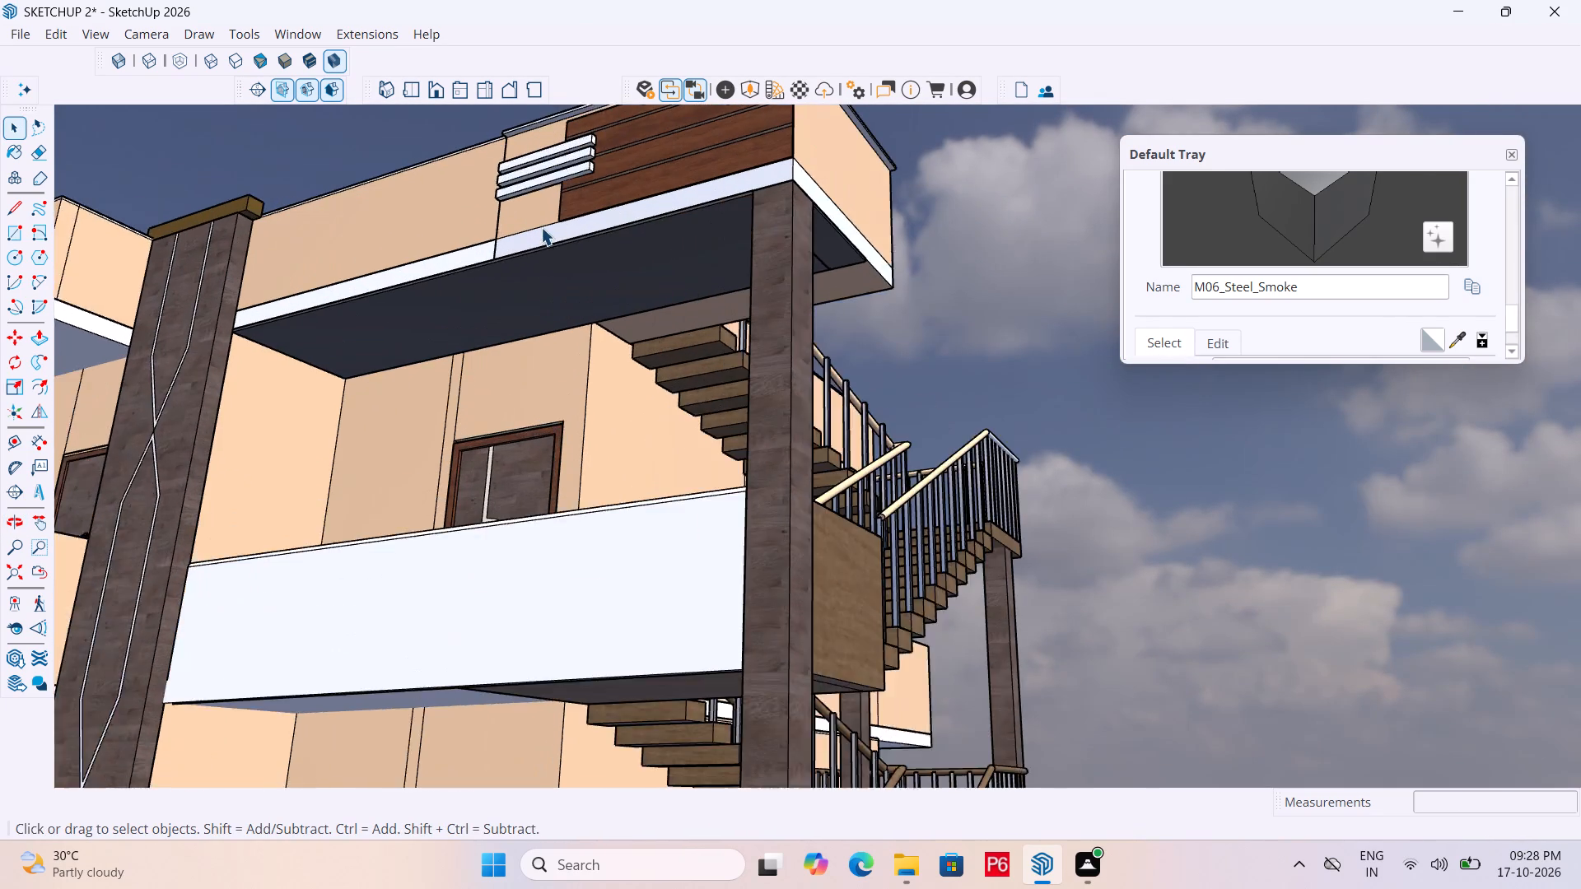
pyautogui.scroll(7, 541, 227)
pyautogui.click(741, 226)
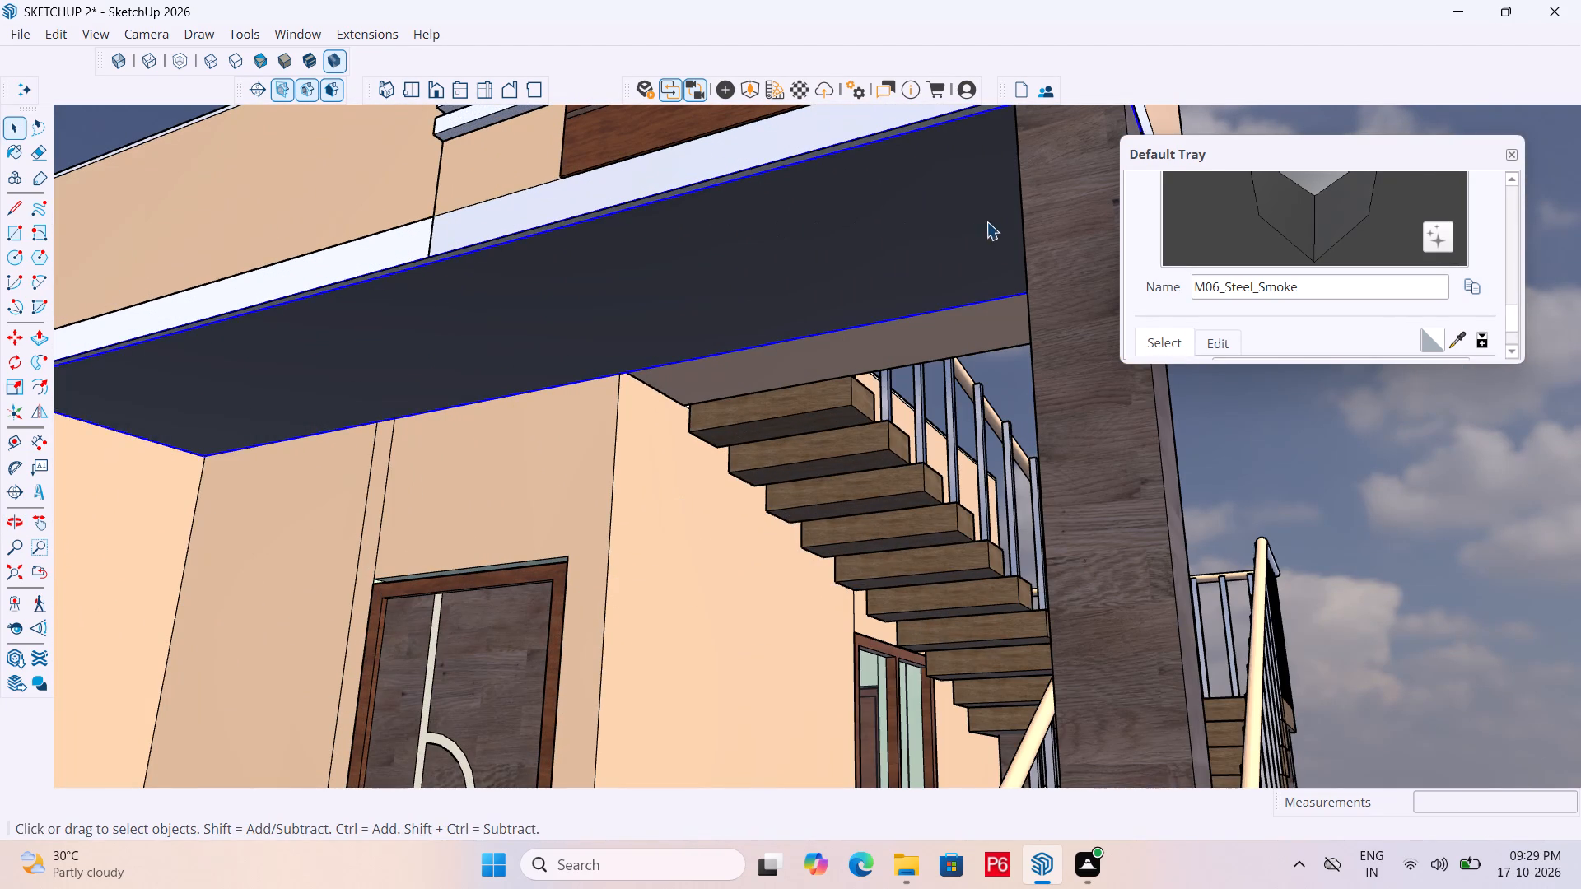
pyautogui.scroll(-6, 1311, 247)
pyautogui.click(1316, 265)
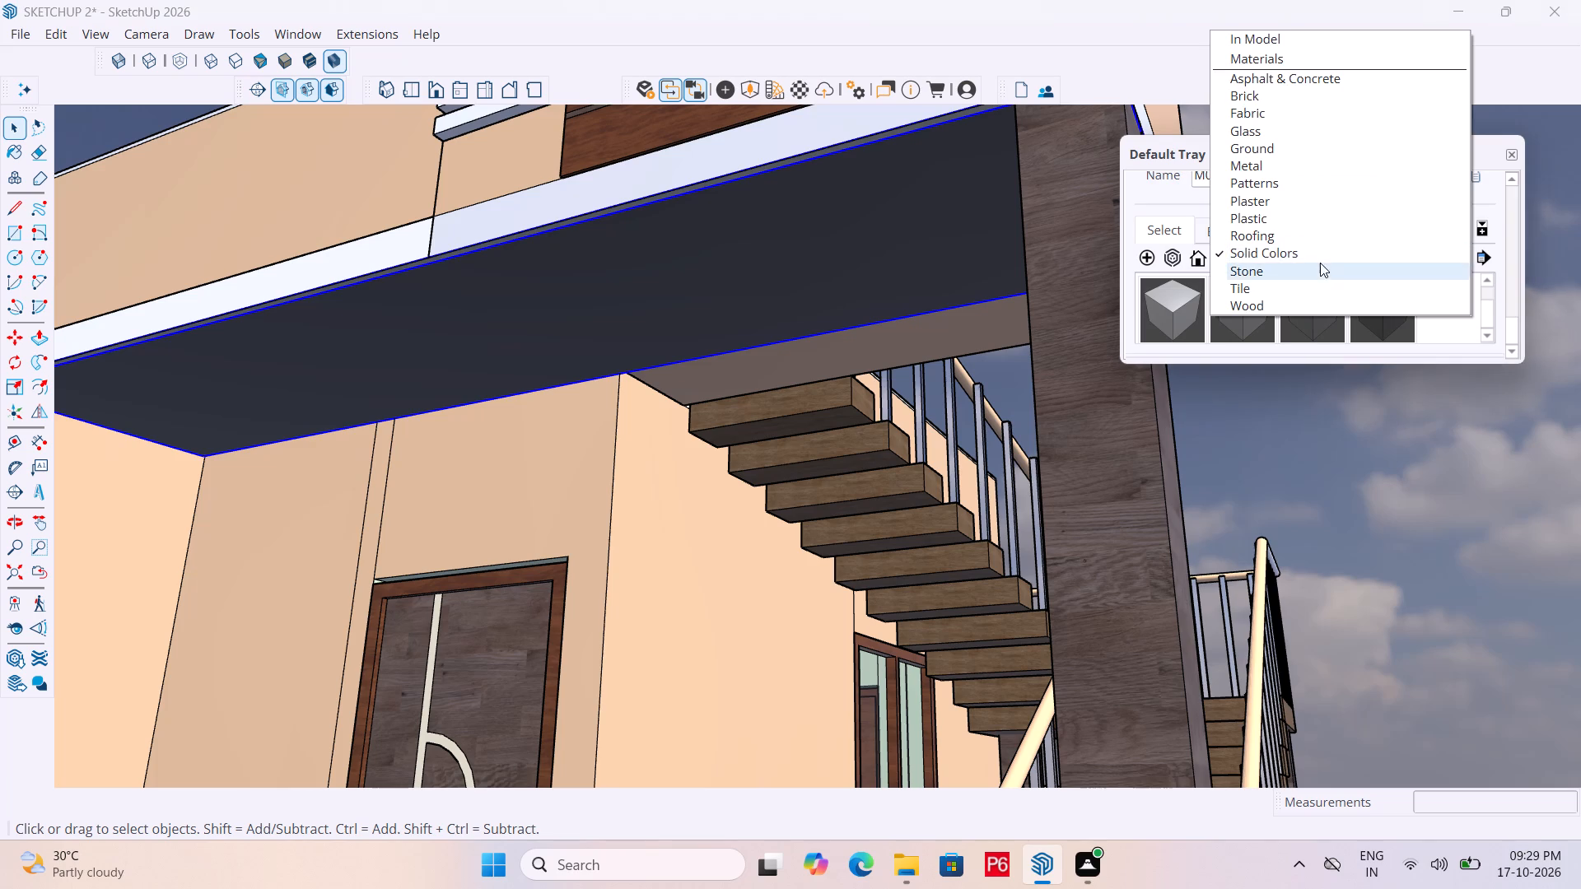
pyautogui.click(1304, 300)
pyautogui.scroll(-3, 1224, 323)
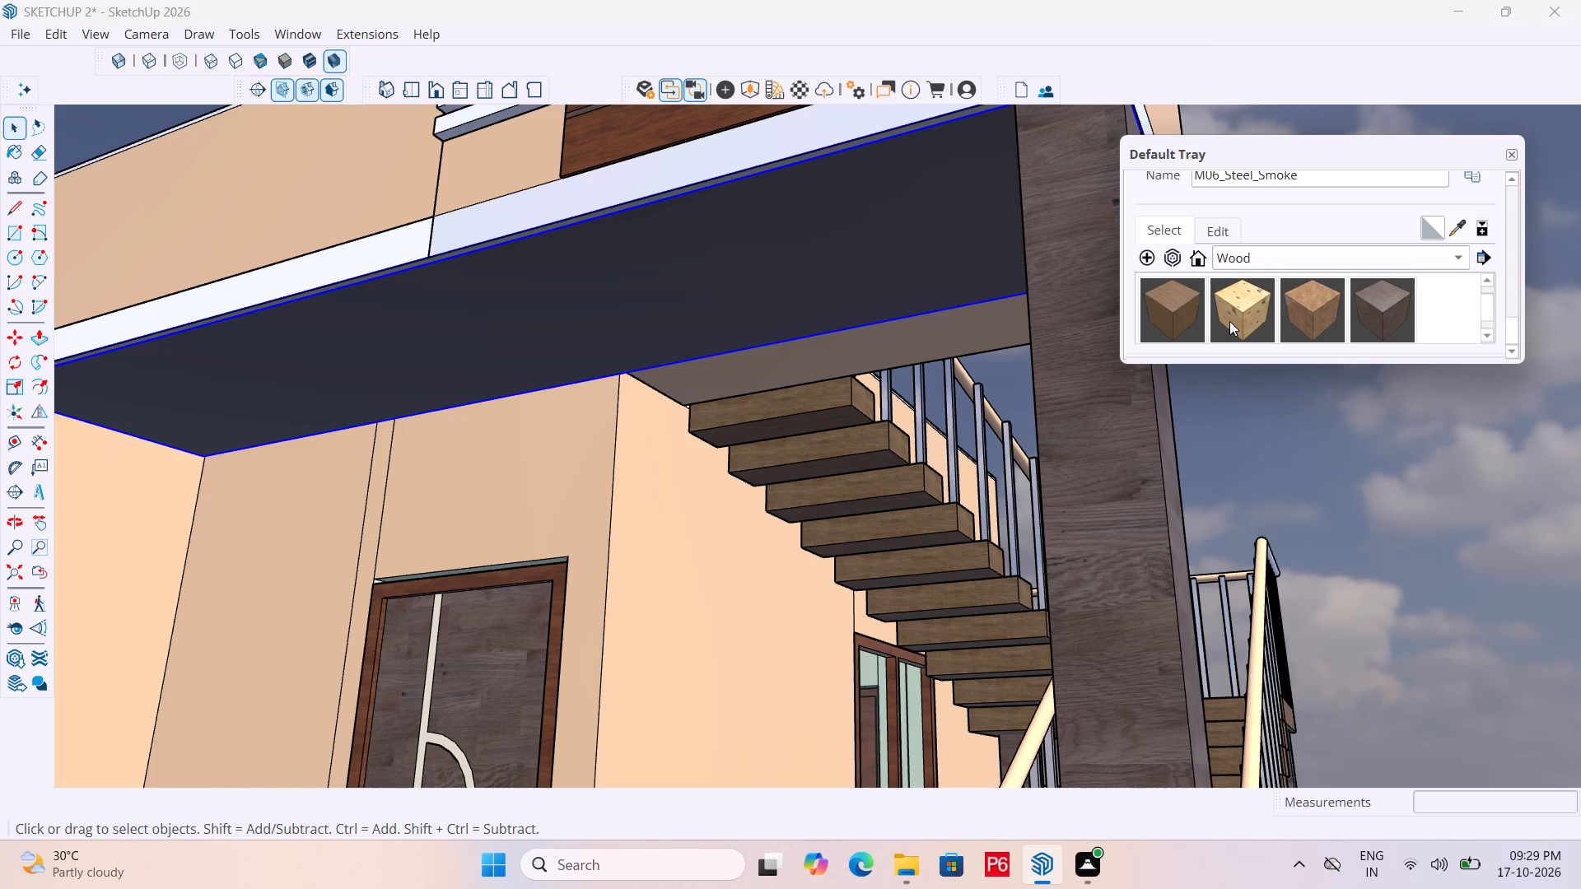
pyautogui.scroll(1, 1229, 321)
pyautogui.click(1381, 303)
pyautogui.click(746, 221)
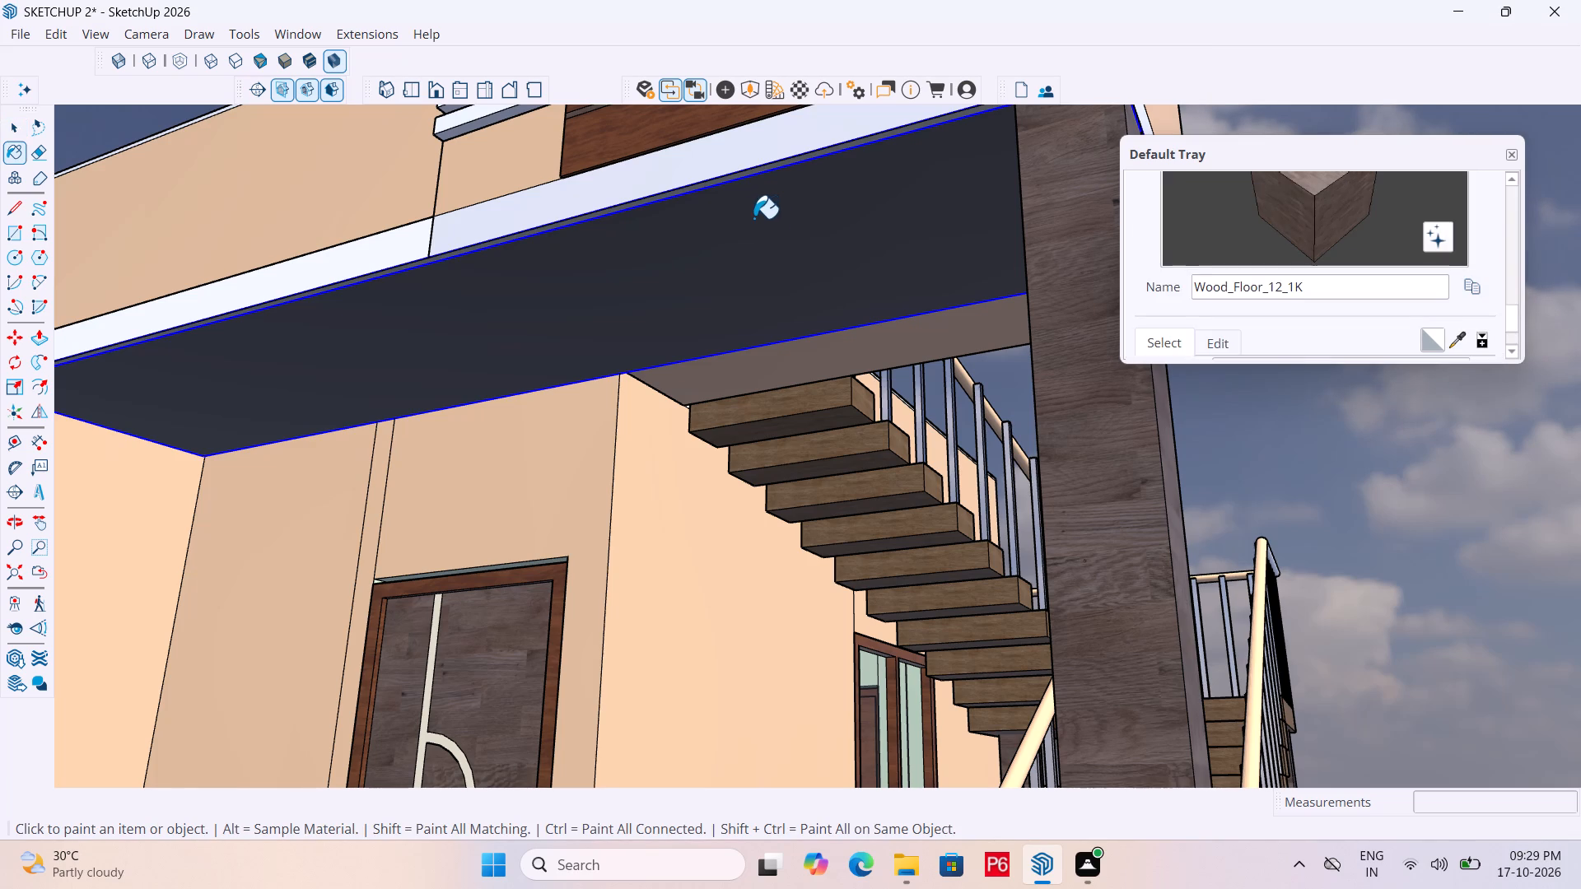
# Deselect the painted ceiling panel and save the model.
pyautogui.scroll(-5, 619, 251)
pyautogui.moveTo(635, 292); pyautogui.dragTo(682, 341, button='middle')
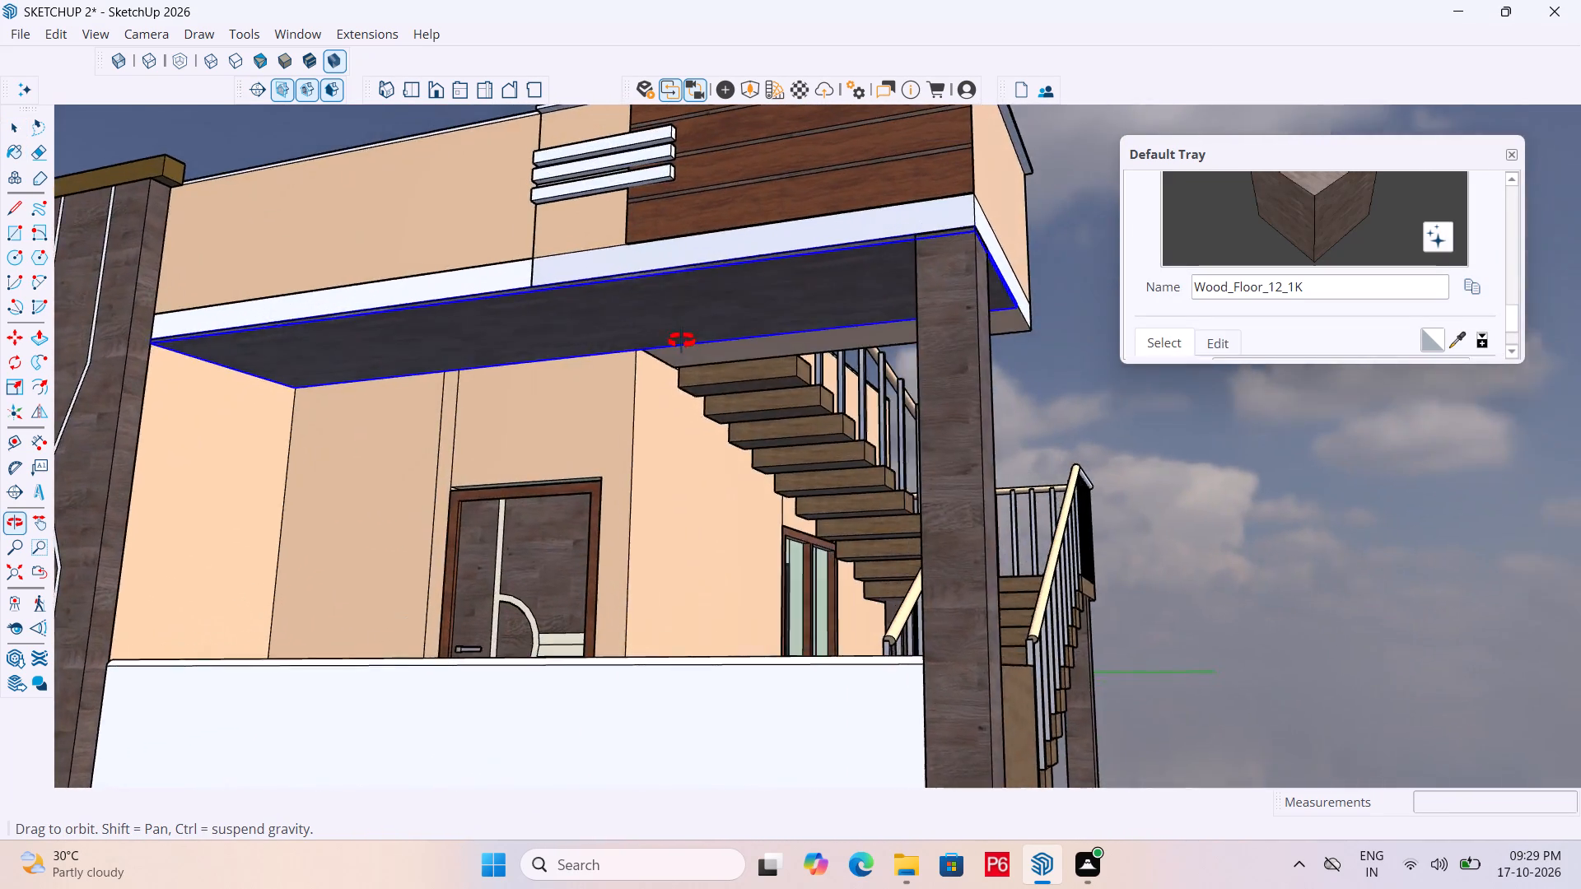
pyautogui.moveTo(682, 341); pyautogui.dragTo(675, 400, button='middle')
pyautogui.press('space')
pyautogui.click(1206, 410)
pyautogui.moveTo(684, 327); pyautogui.dragTo(562, 419, button='middle')
pyautogui.hotkey('ctrl', 's')
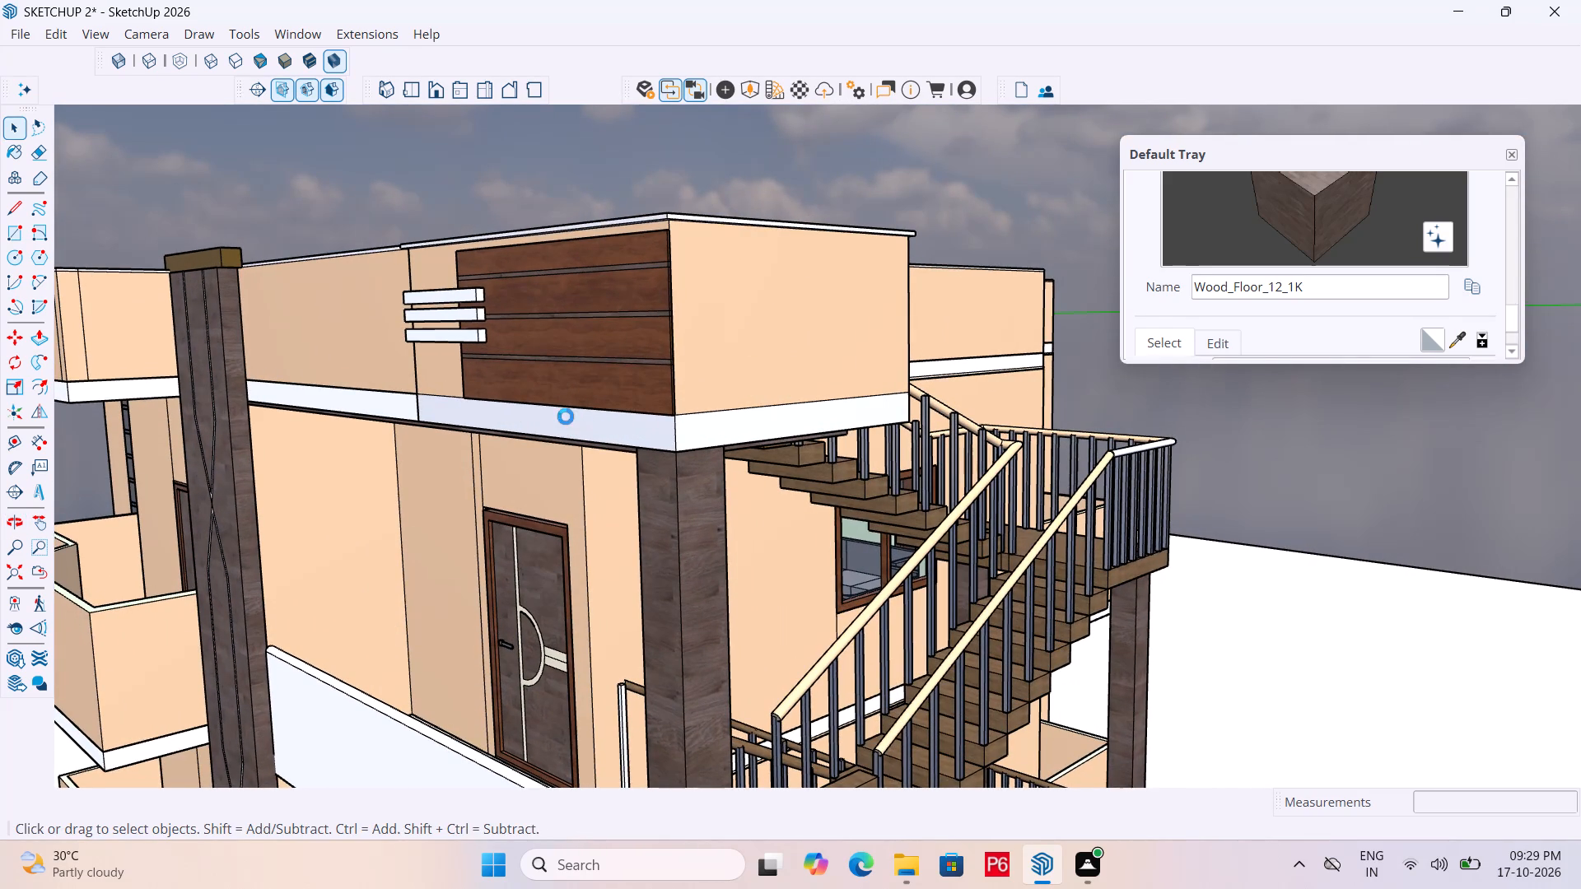
pyautogui.hotkey('ctrl', 's')
# Examine the whole front facade of the house from several angles.
pyautogui.scroll(-7, 778, 400)
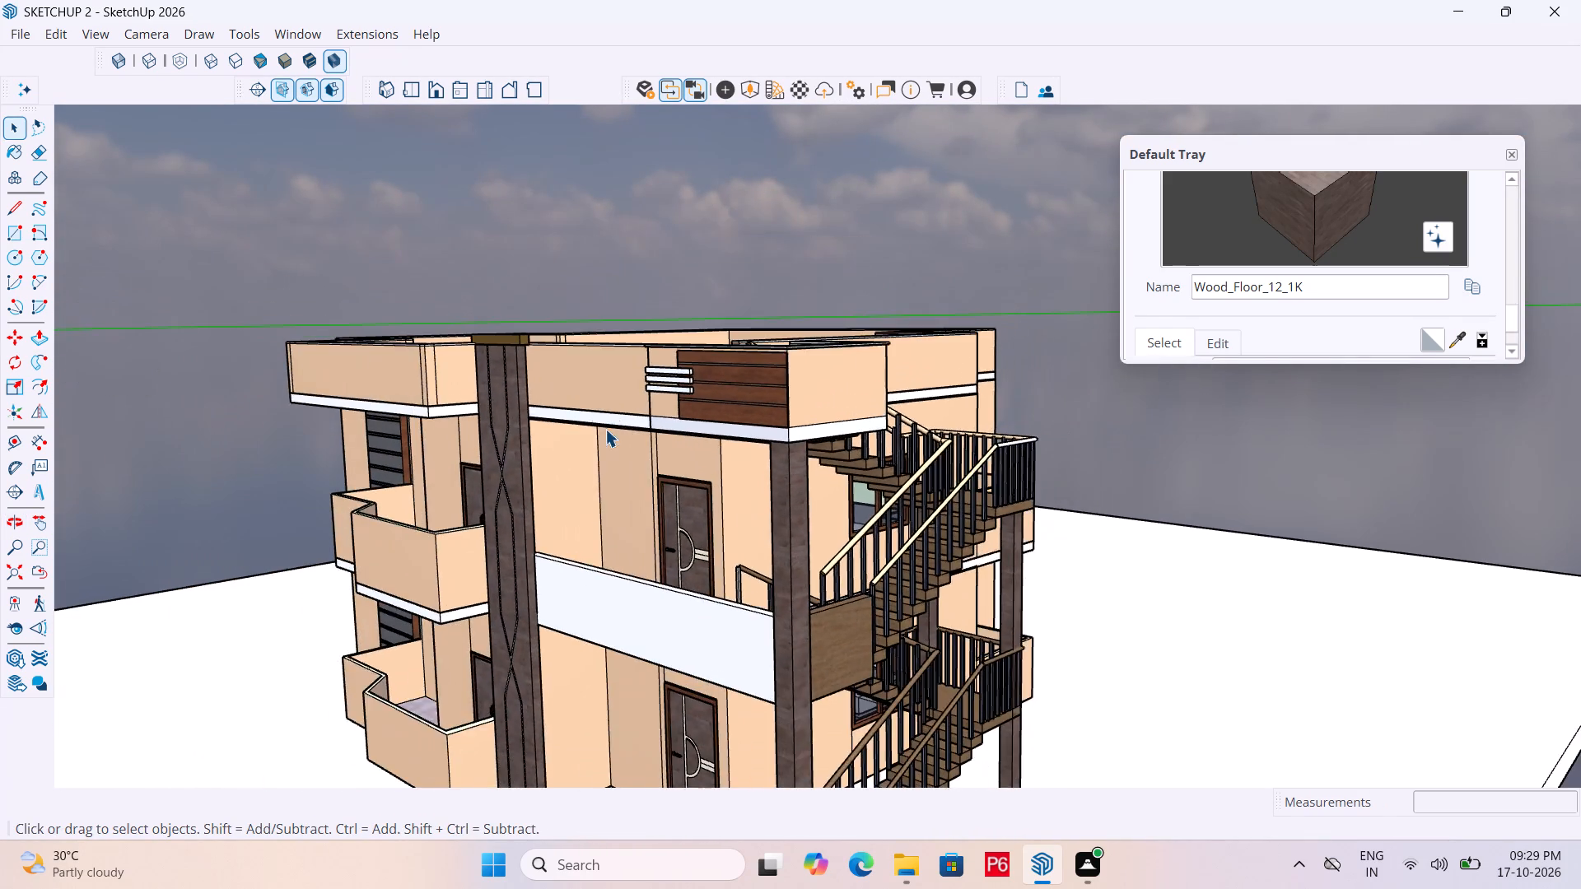
pyautogui.moveTo(603, 429); pyautogui.dragTo(721, 392, button='middle')
pyautogui.scroll(-4, 504, 333)
pyautogui.moveTo(478, 401); pyautogui.dragTo(751, 416, button='middle')
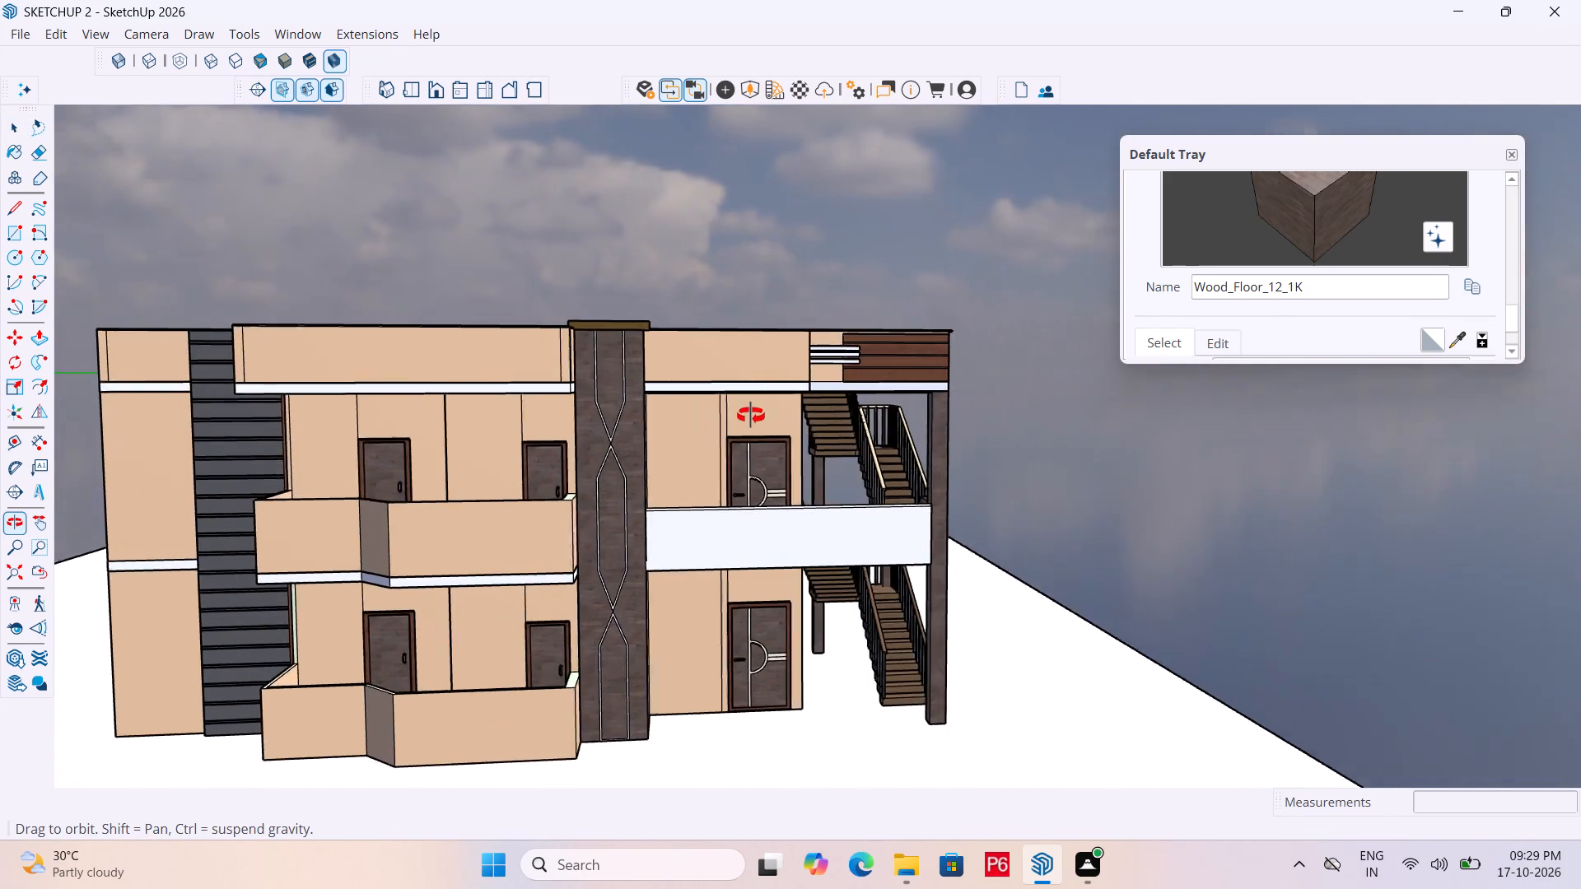
pyautogui.moveTo(751, 416); pyautogui.dragTo(781, 413, button='middle')
pyautogui.moveTo(447, 437); pyautogui.dragTo(490, 437, button='middle')
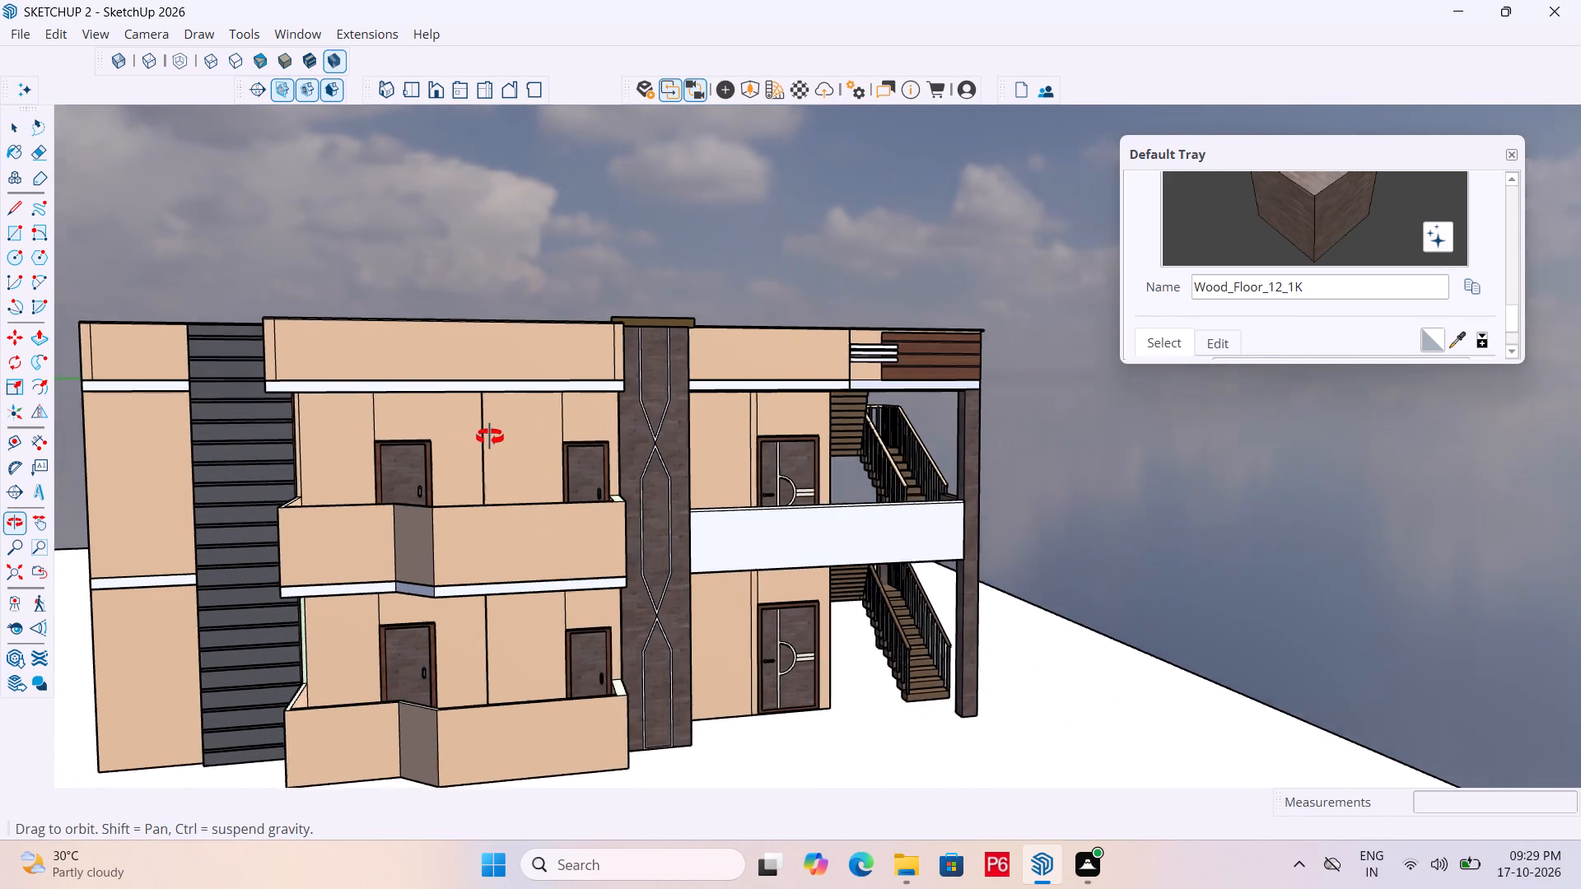
pyautogui.moveTo(490, 437); pyautogui.dragTo(506, 439, button='middle')
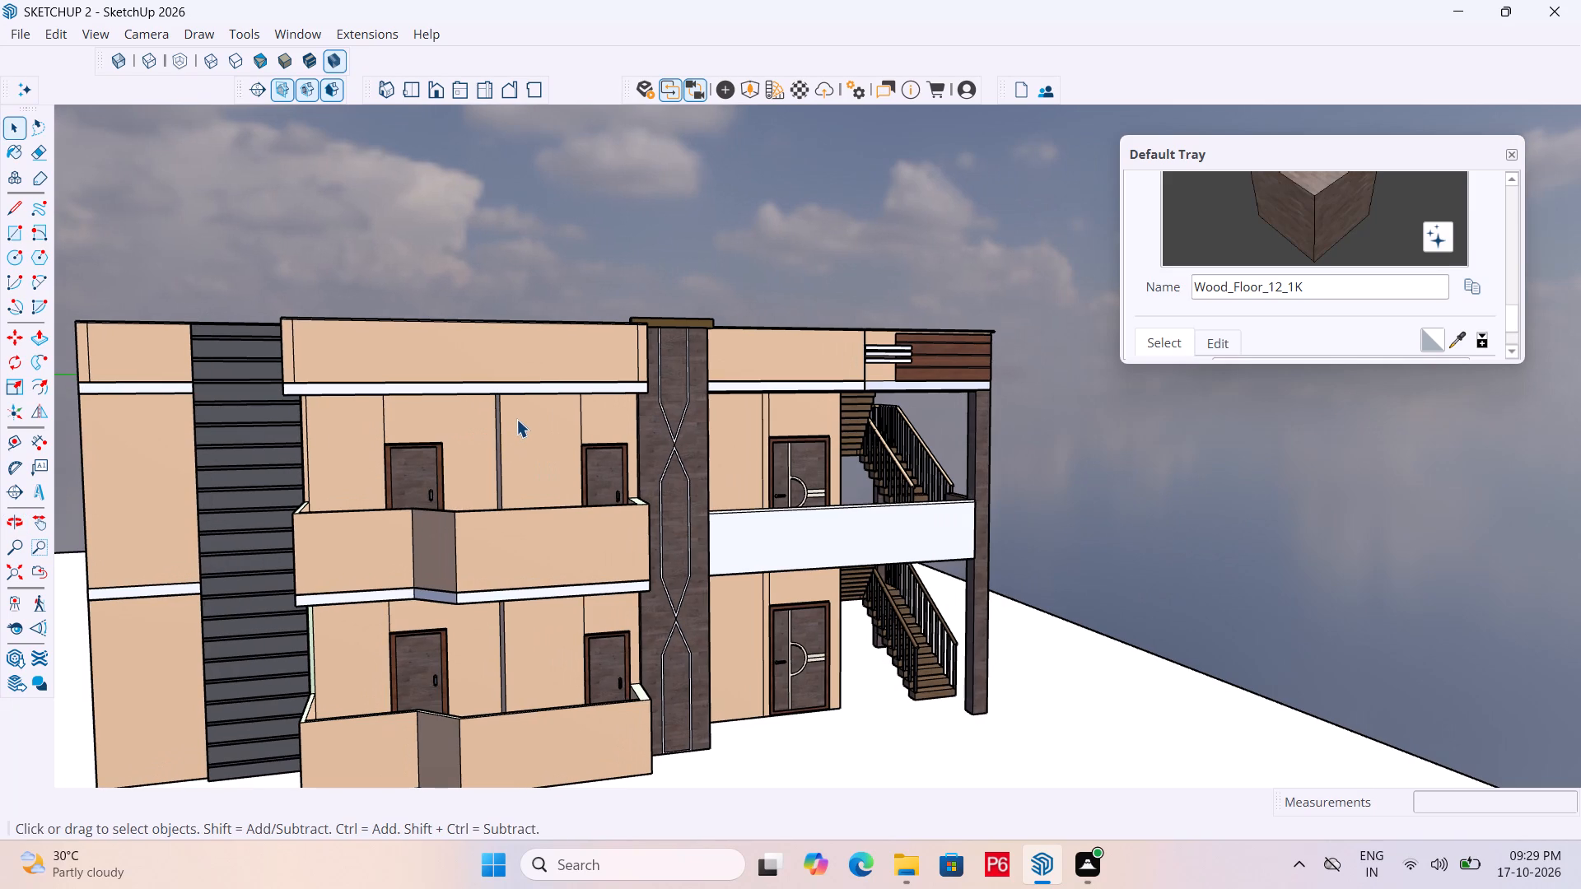
# Examine the front and side facades of the house from several angles.
pyautogui.scroll(5, 683, 319)
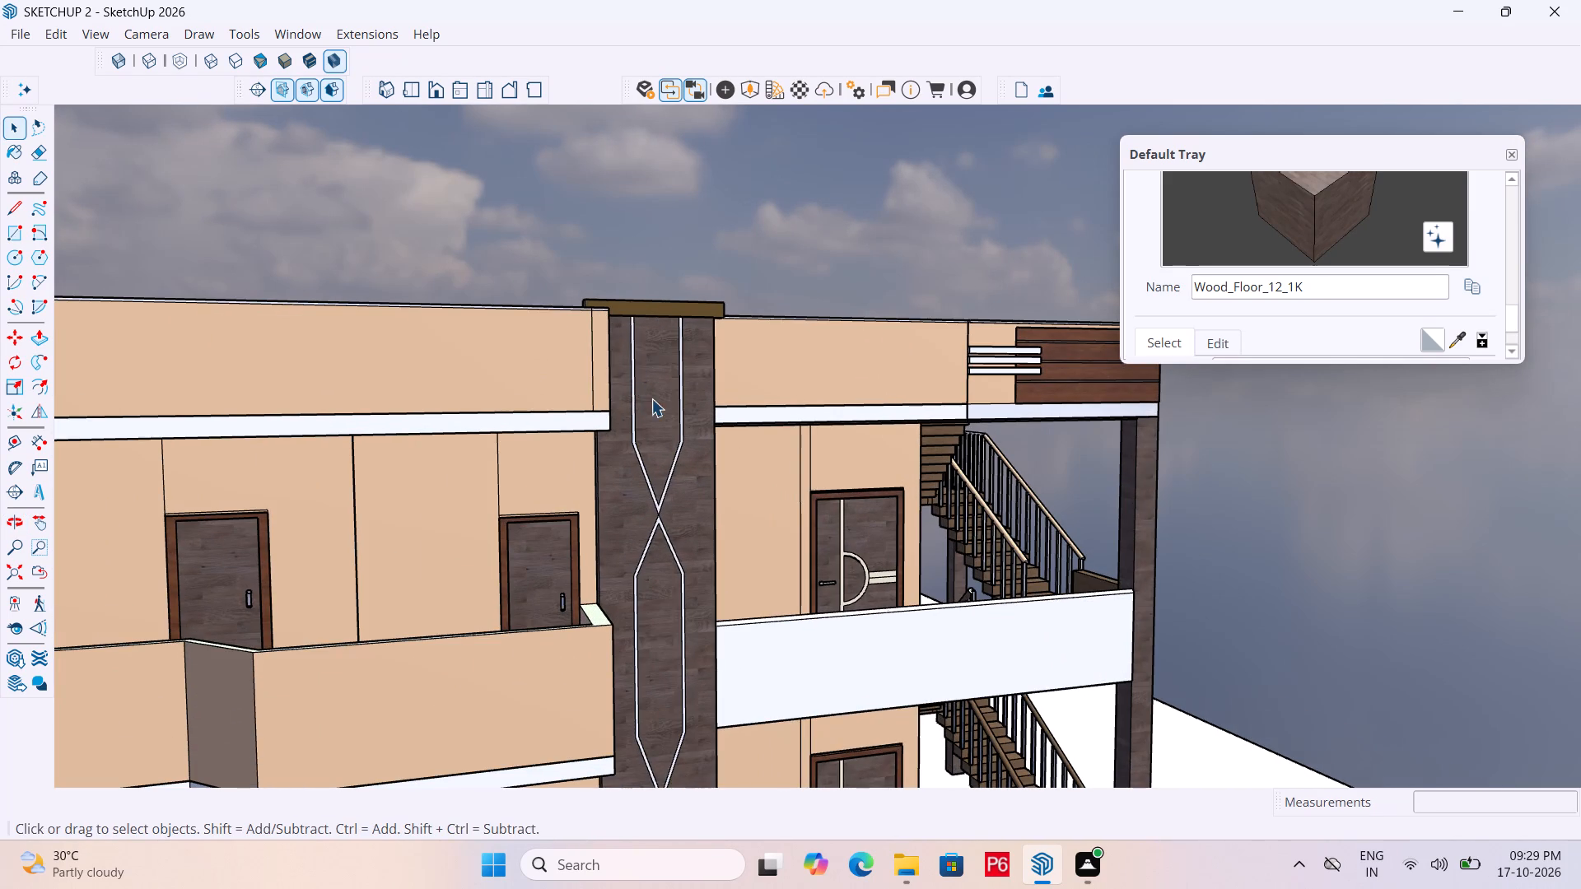
pyautogui.scroll(-6, 557, 330)
pyautogui.scroll(-5, 846, 393)
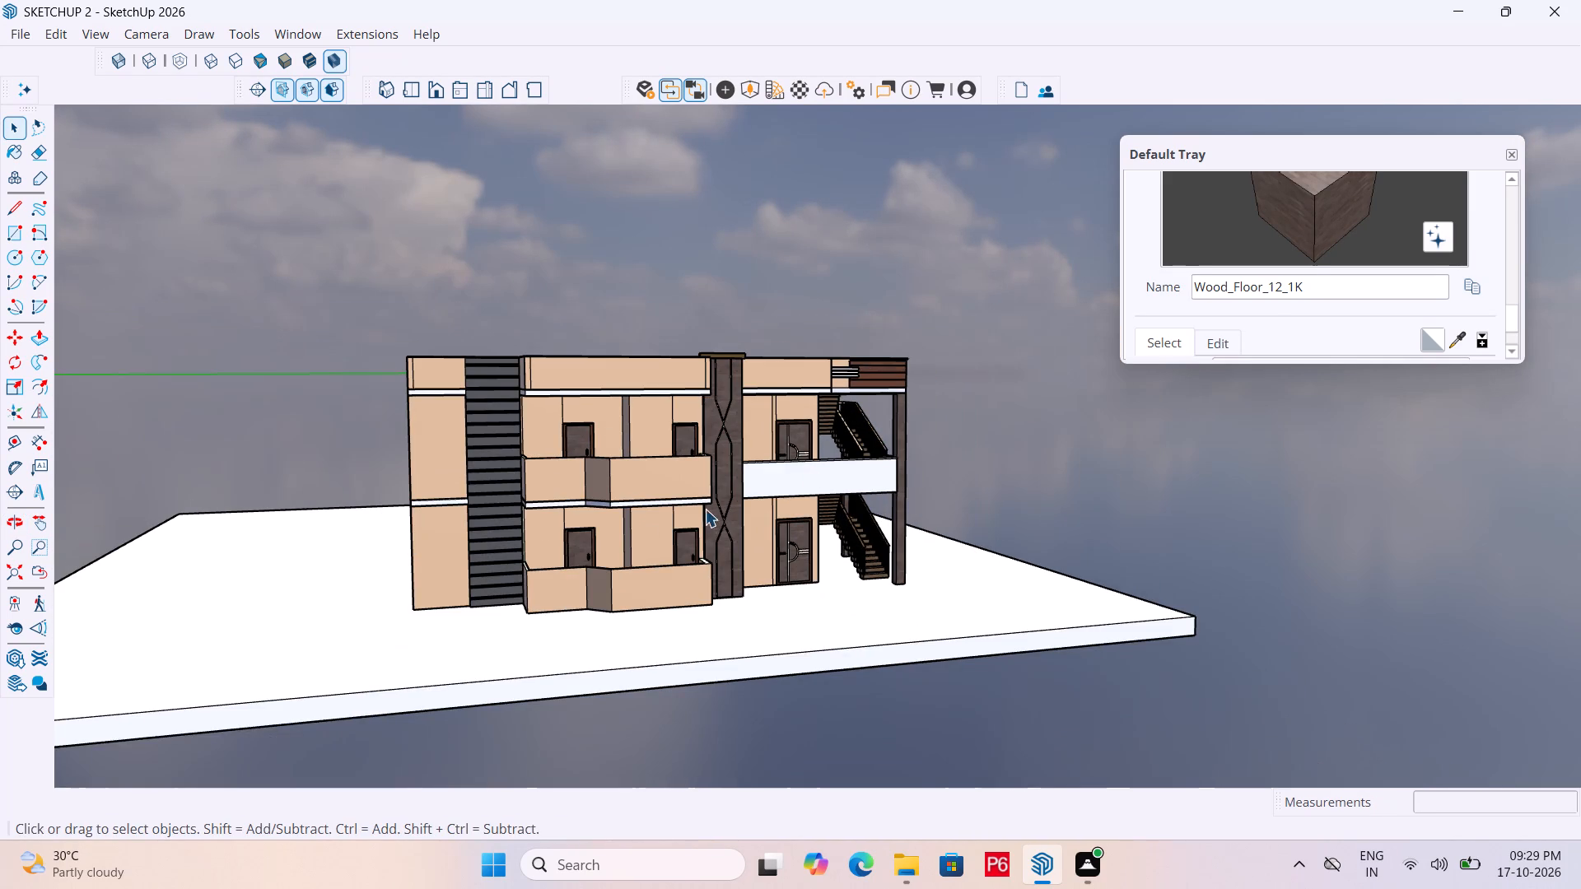
pyautogui.moveTo(705, 509); pyautogui.dragTo(838, 533, button='middle')
pyautogui.scroll(2, 366, 507)
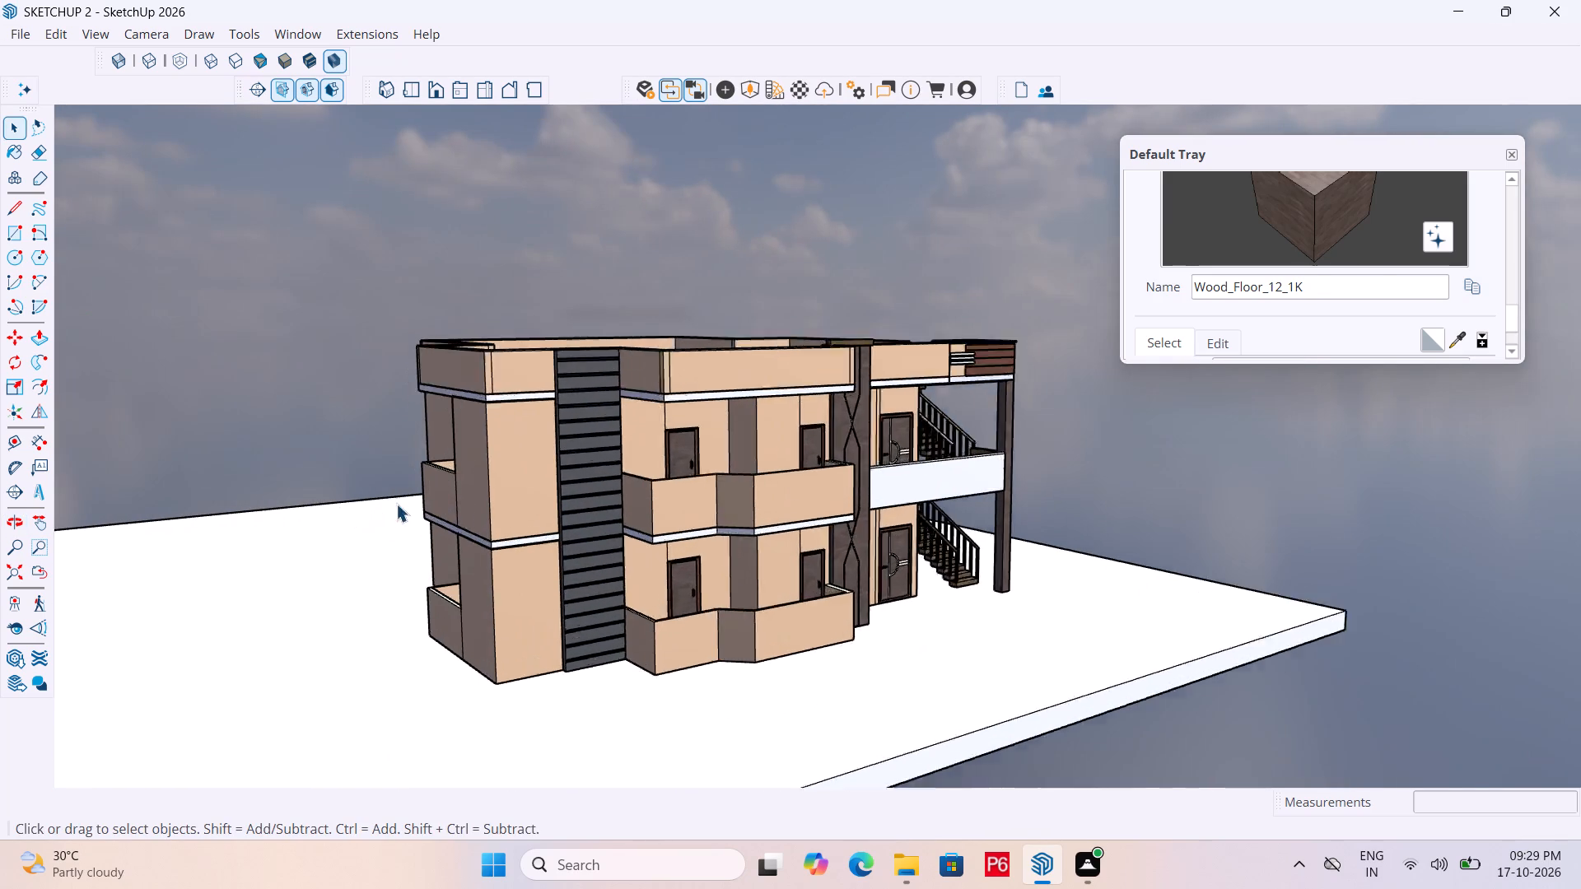
pyautogui.scroll(3, 396, 504)
pyautogui.scroll(-5, 622, 536)
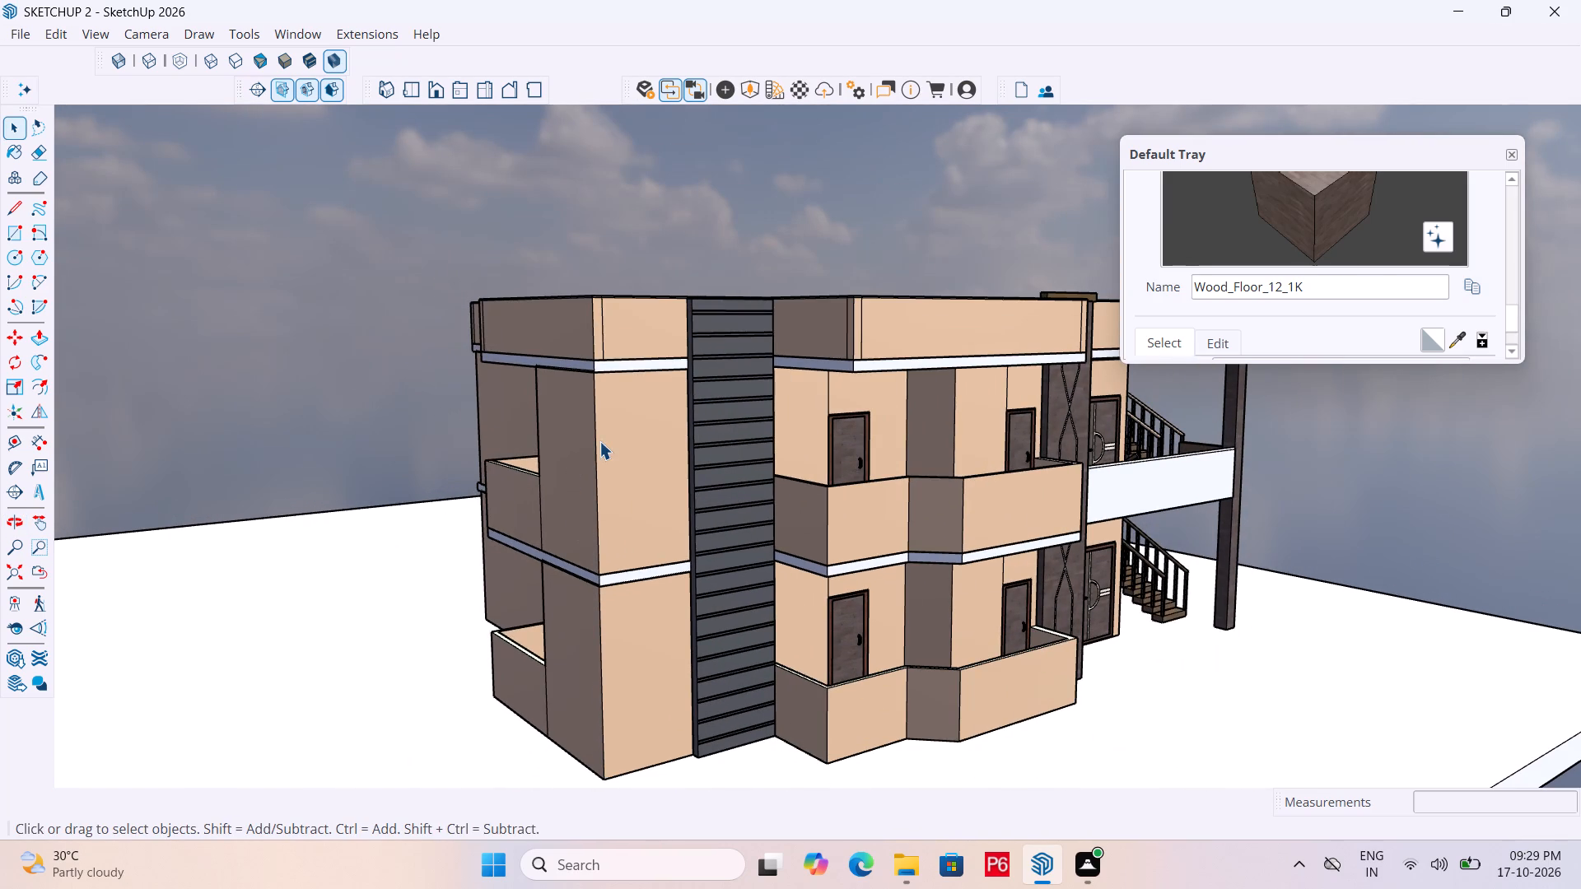
# Push/Pull the top face of the main roof parapet's white coping up about 15/16", save the model and leave the group.
pyautogui.moveTo(669, 359); pyautogui.dragTo(581, 468, button='middle')
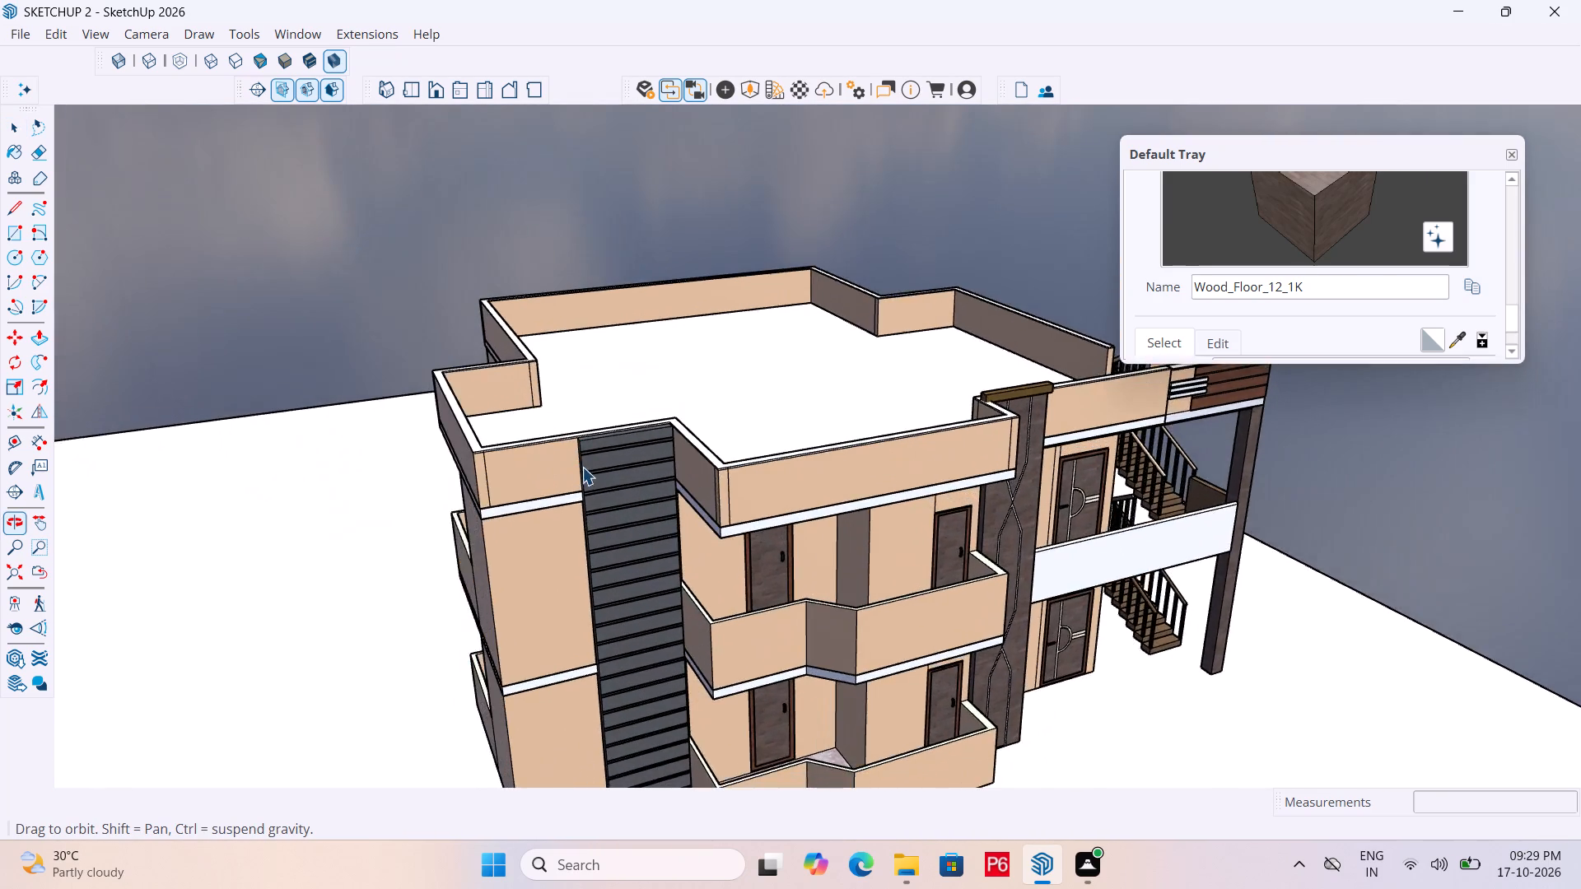
pyautogui.scroll(4, 588, 440)
pyautogui.scroll(6, 795, 489)
pyautogui.click(785, 544)
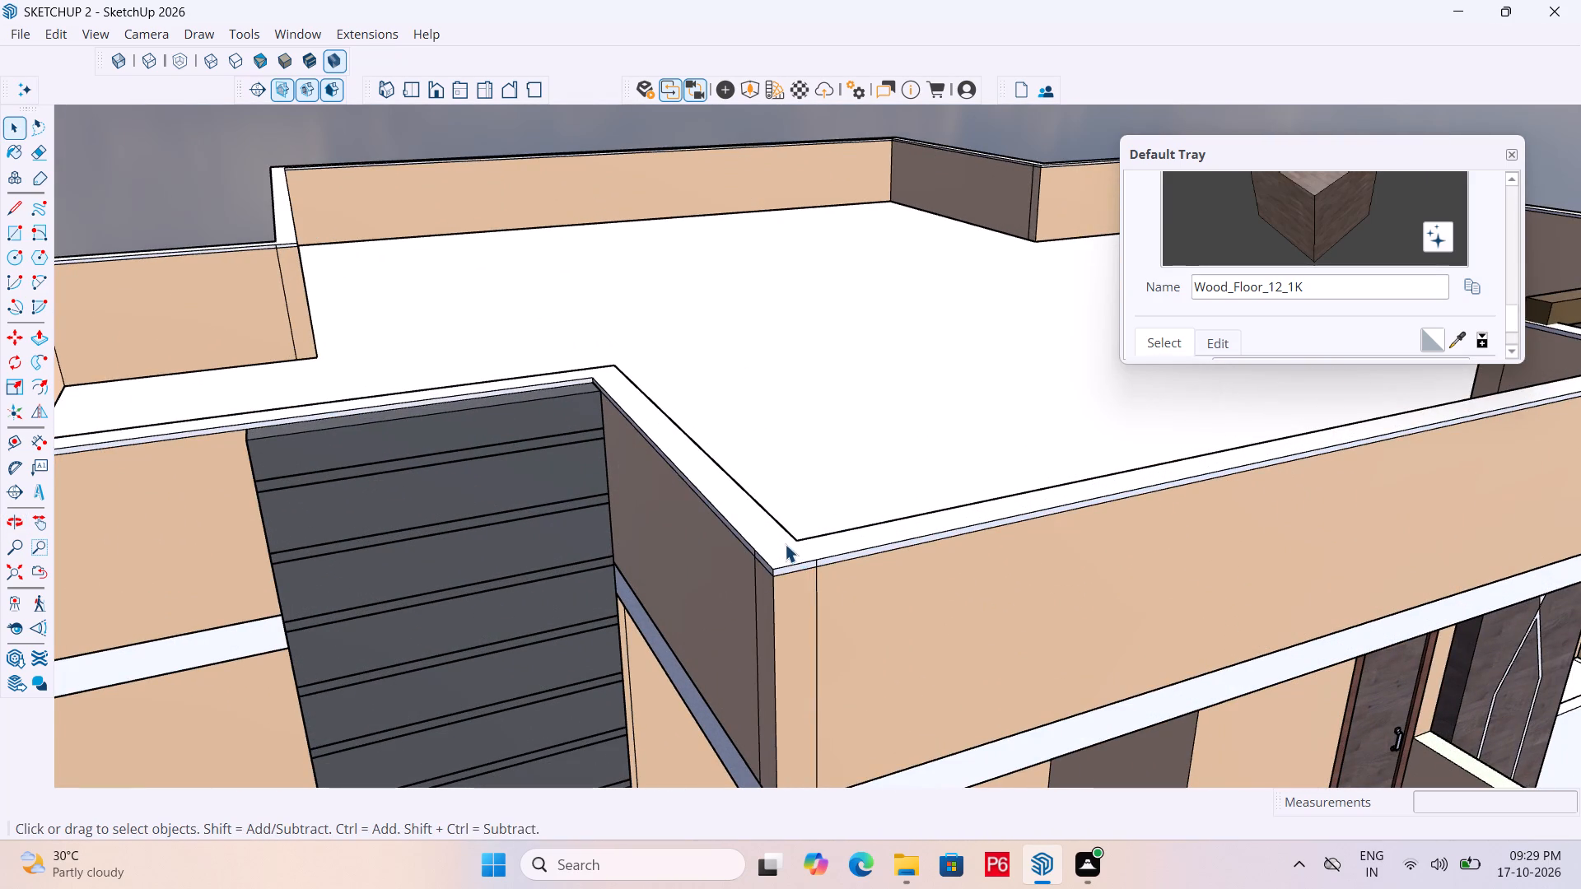
pyautogui.doubleClick(774, 546)
pyautogui.click(765, 542)
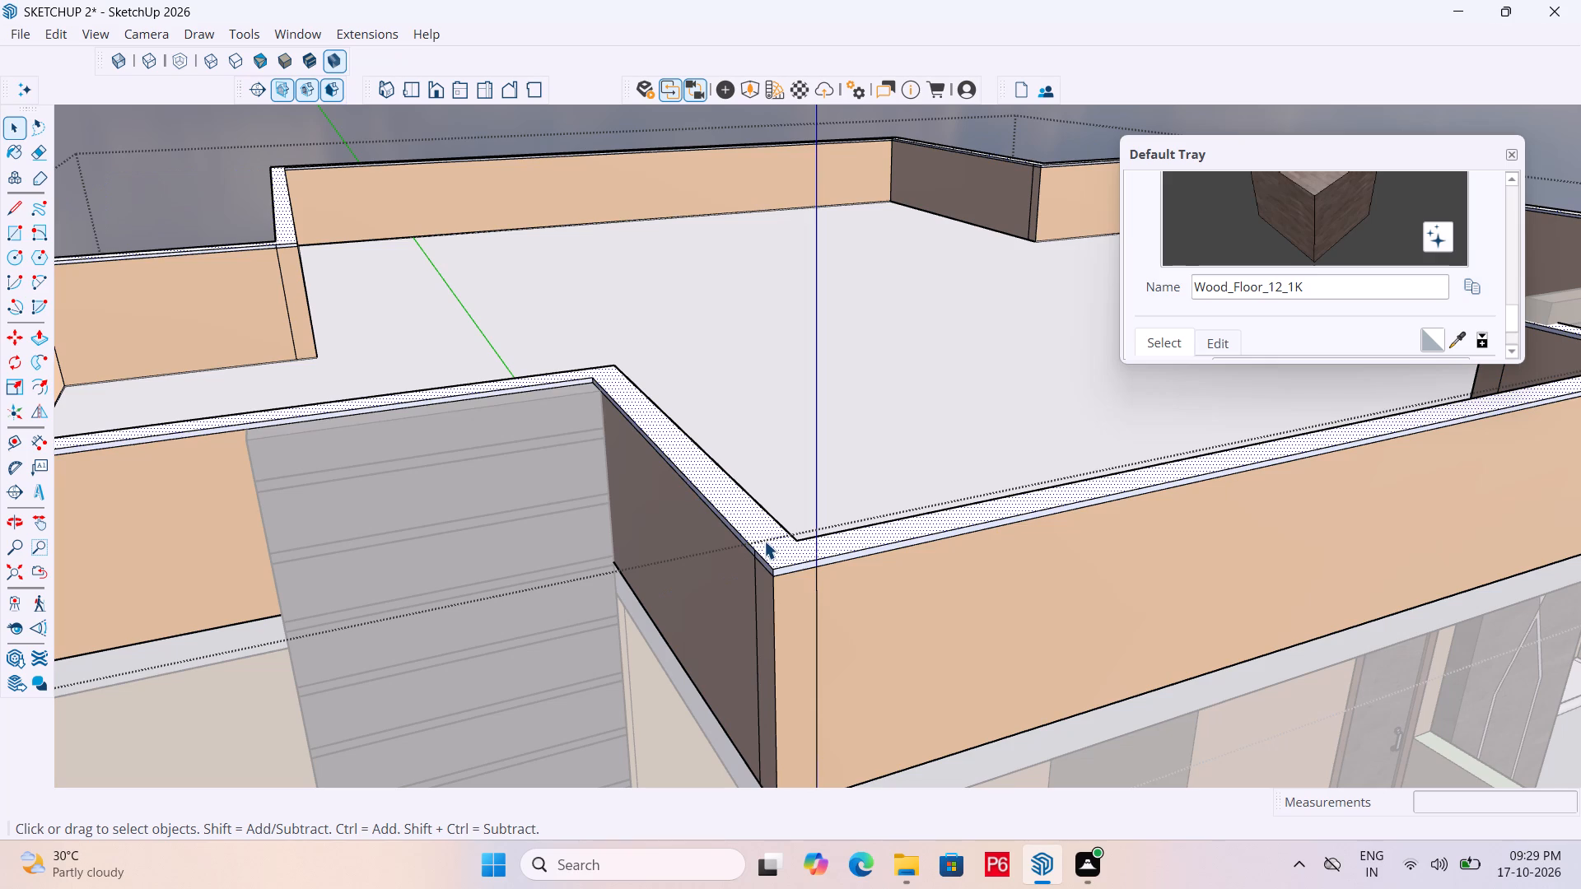
pyautogui.press('p')
pyautogui.click(764, 541)
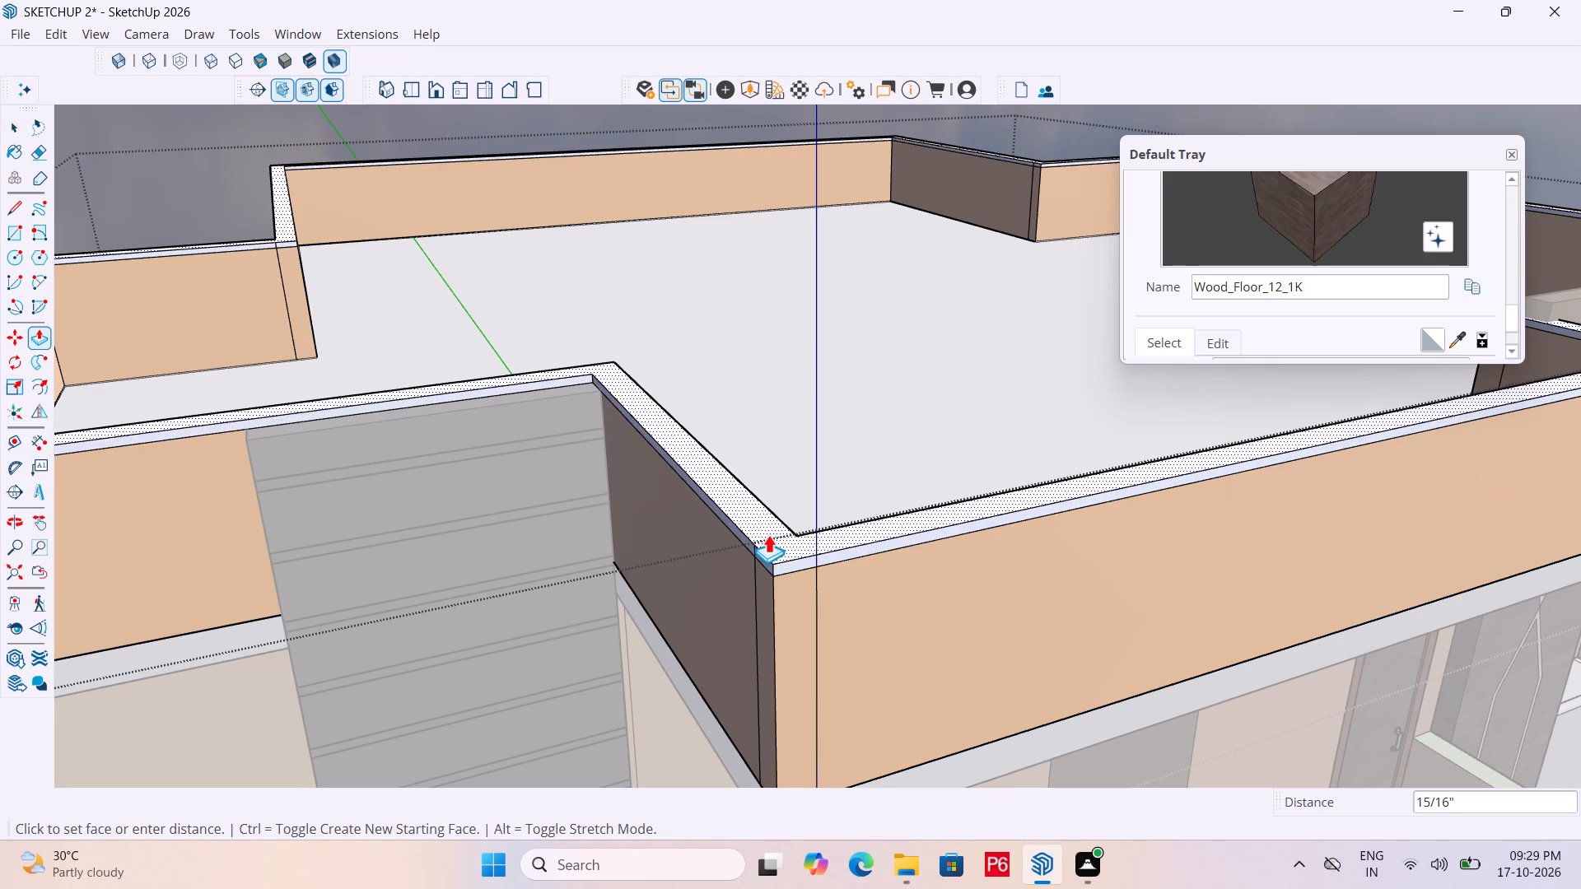
pyautogui.click(768, 534)
pyautogui.scroll(-6, 493, 467)
pyautogui.scroll(-2, 552, 425)
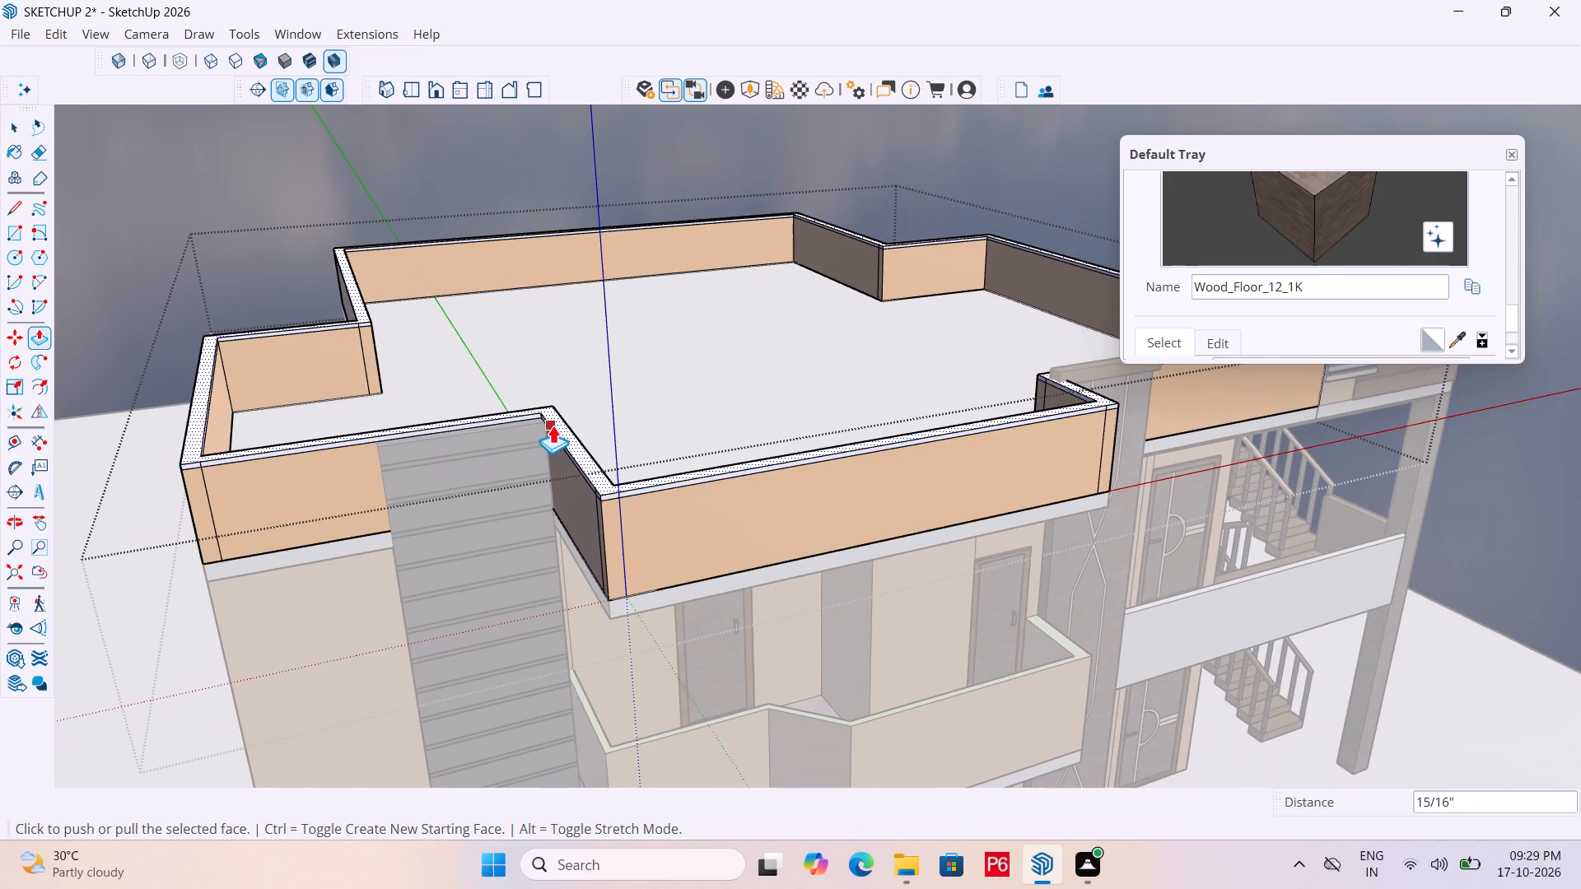
pyautogui.hotkey('ctrl', 's')
pyautogui.hotkey('ctrl', 's')
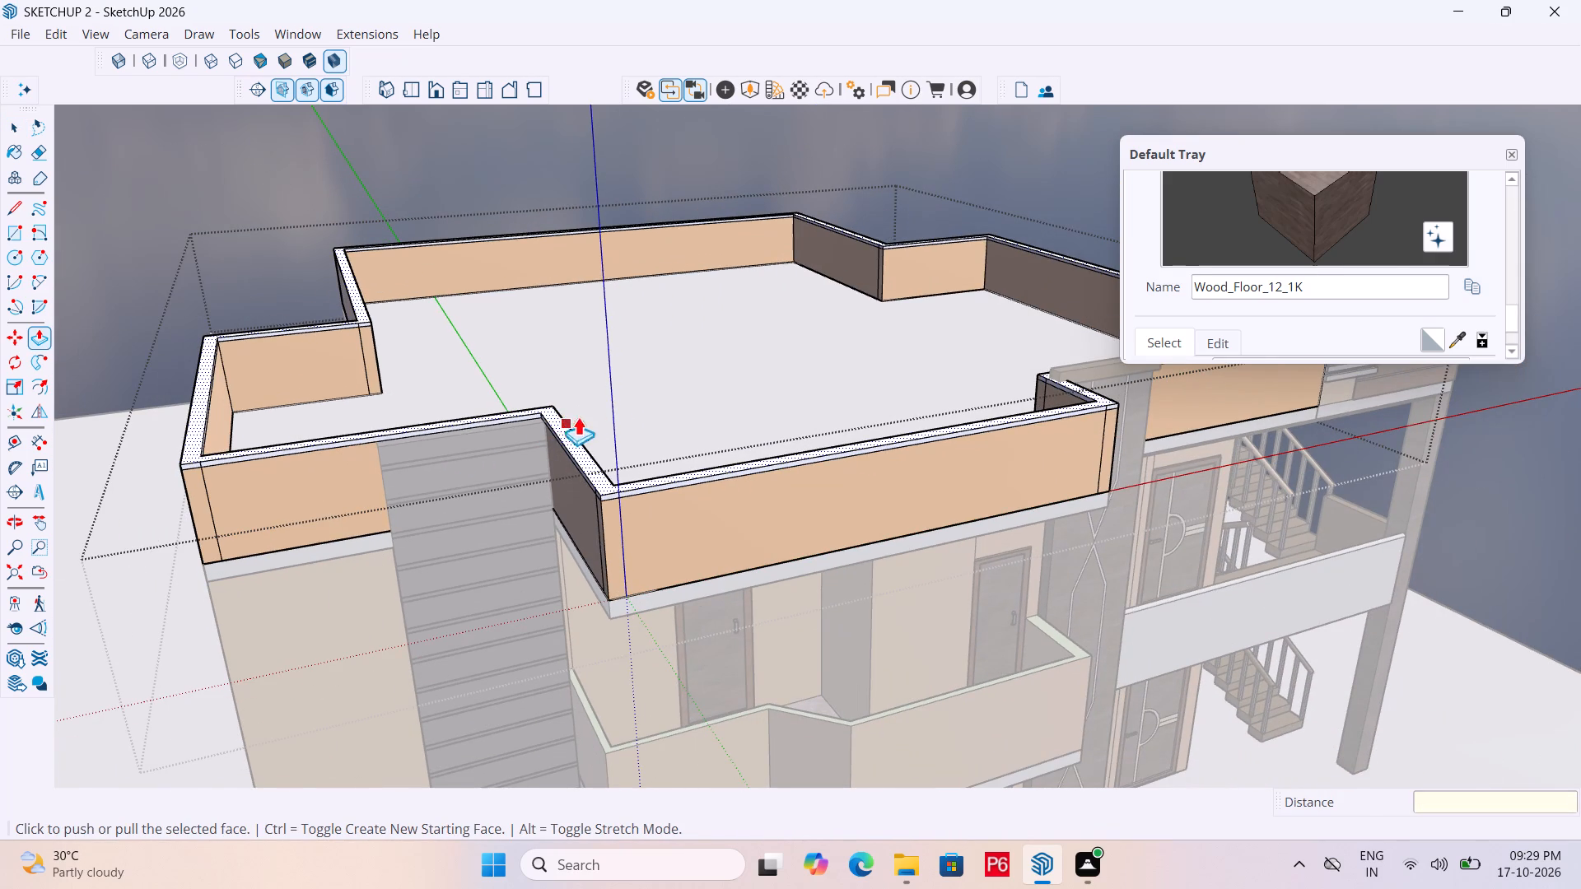
pyautogui.press('space')
pyautogui.scroll(-5, 602, 422)
pyautogui.click(1319, 476)
pyautogui.click(1319, 476)
# Push/Pull the top face of the white coping on the wood-clad parapet beside the stairs up about 15/16".
pyautogui.moveTo(1204, 476); pyautogui.dragTo(1168, 476, button='middle')
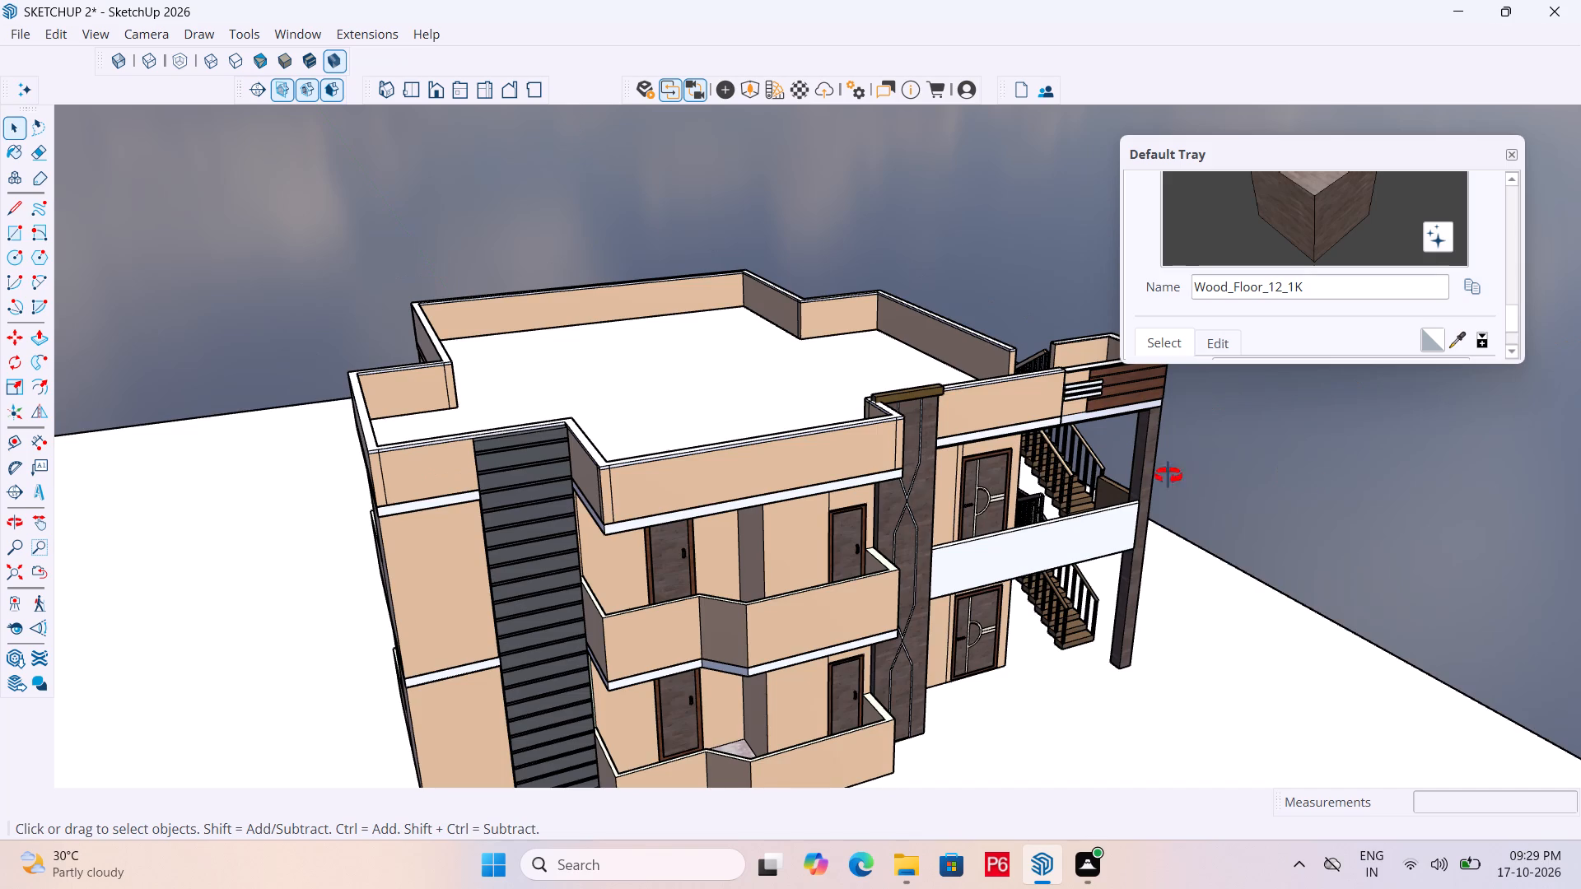
pyautogui.moveTo(1168, 476); pyautogui.dragTo(736, 567, button='middle')
pyautogui.scroll(2, 787, 543)
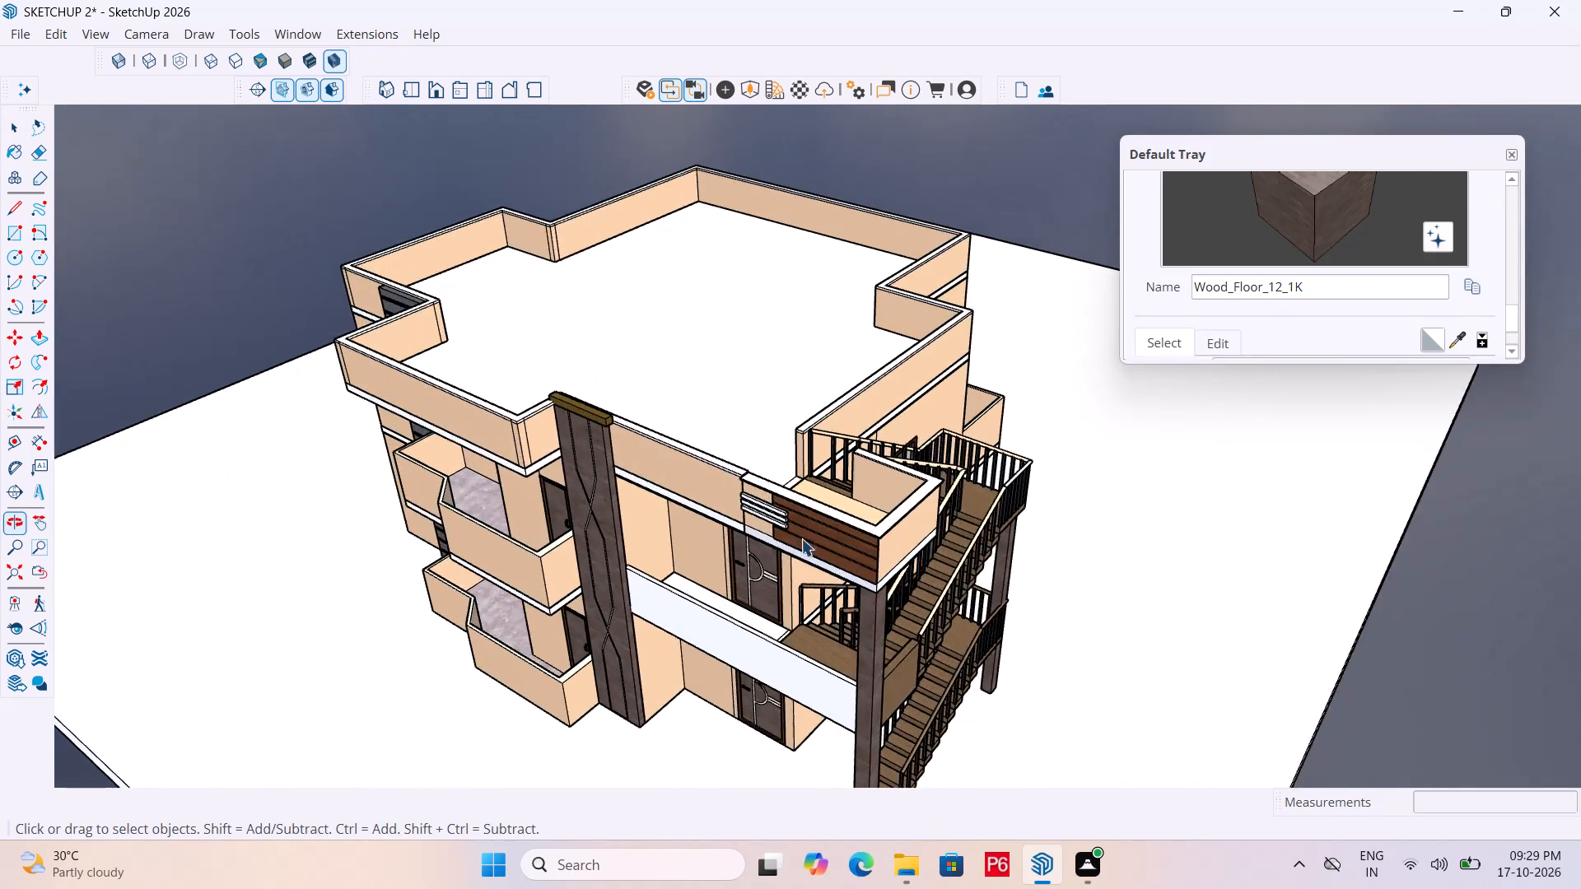
pyautogui.scroll(13, 801, 538)
pyautogui.click(586, 394)
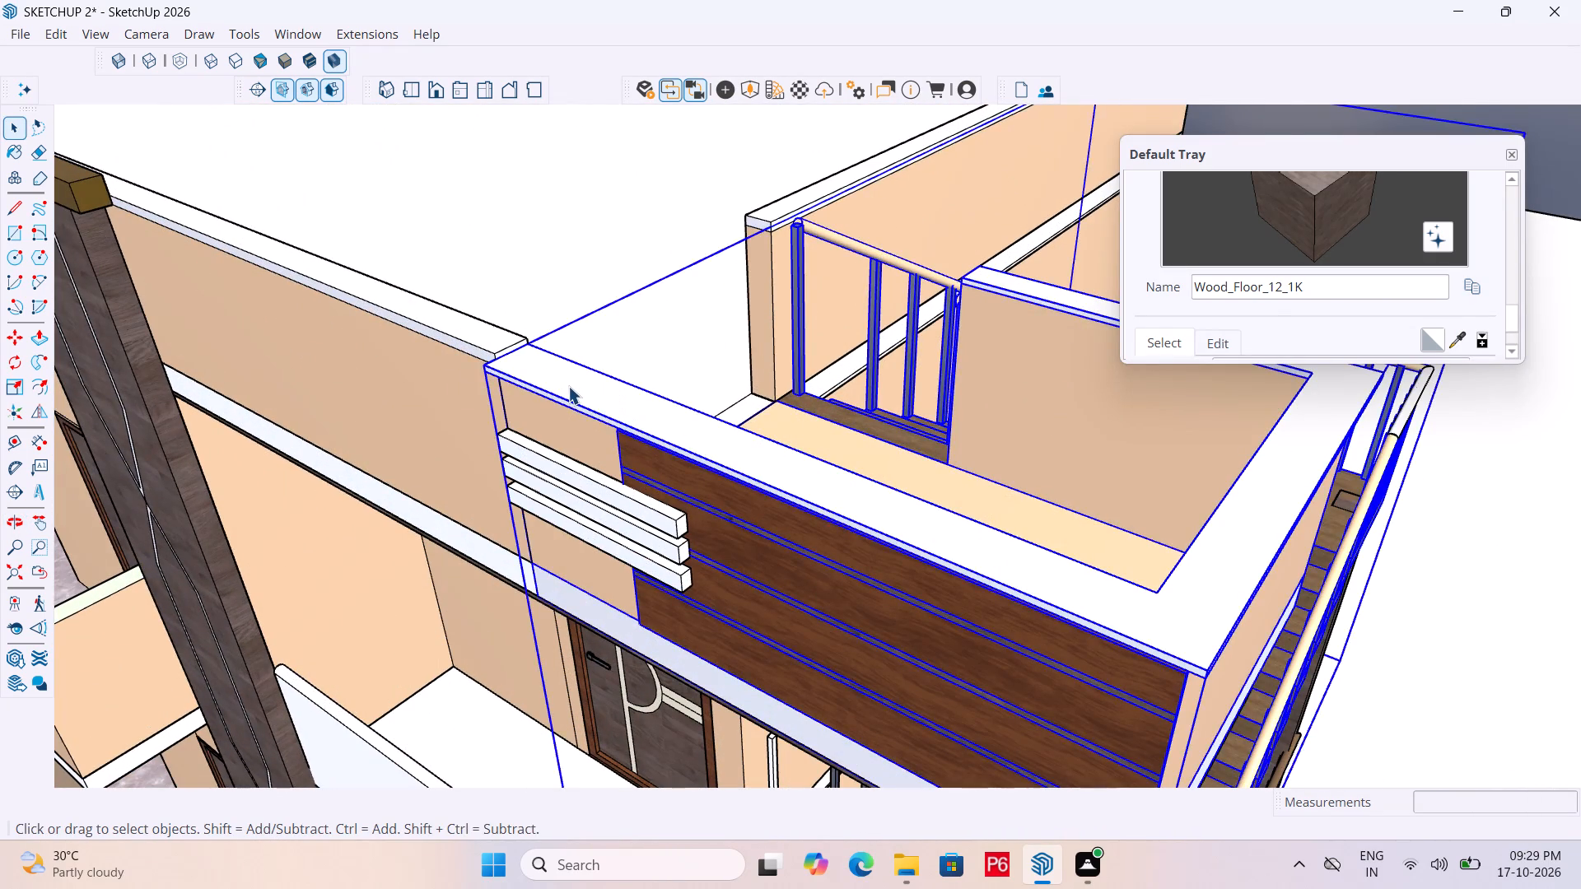
pyautogui.doubleClick(568, 386)
pyautogui.click(558, 381)
pyautogui.doubleClick(557, 381)
pyautogui.click(552, 367)
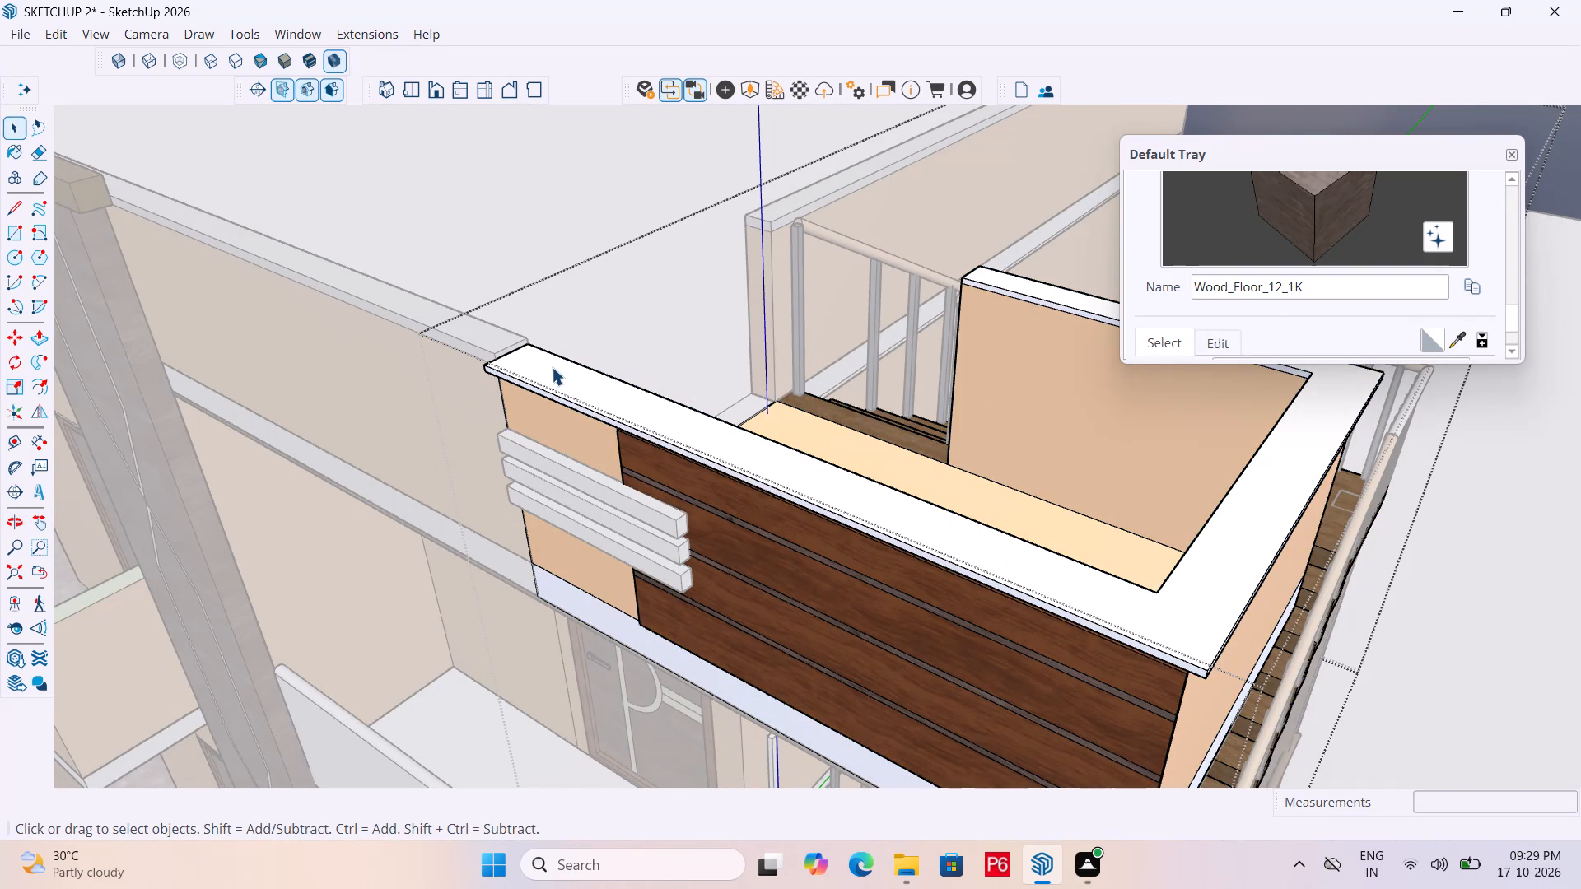
pyautogui.tripleClick(552, 367)
pyautogui.press('p')
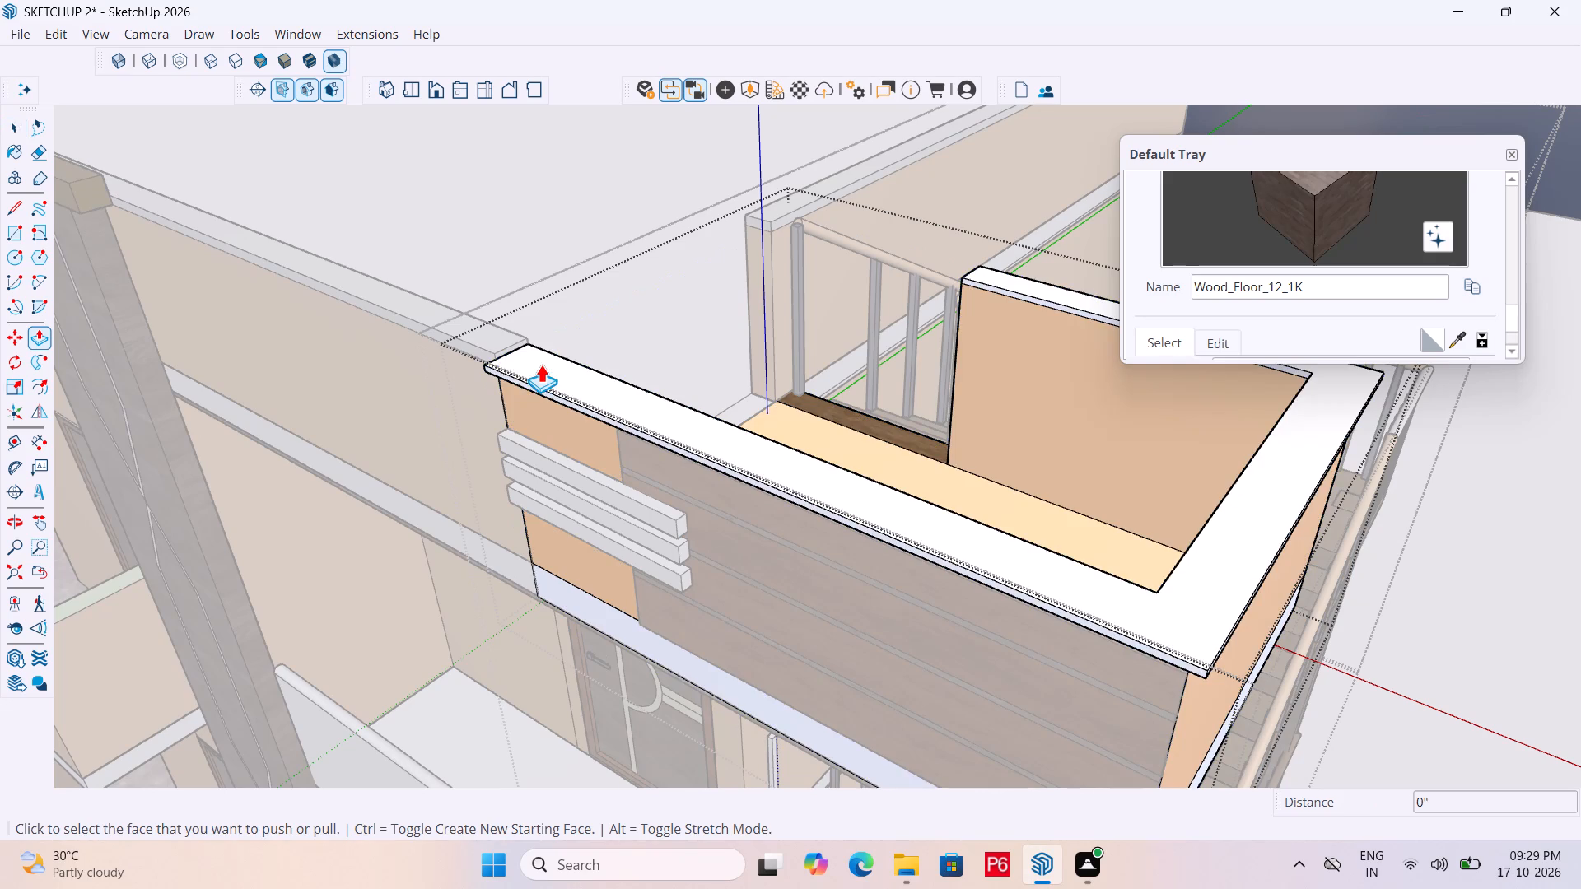
pyautogui.click(541, 364)
pyautogui.click(446, 315)
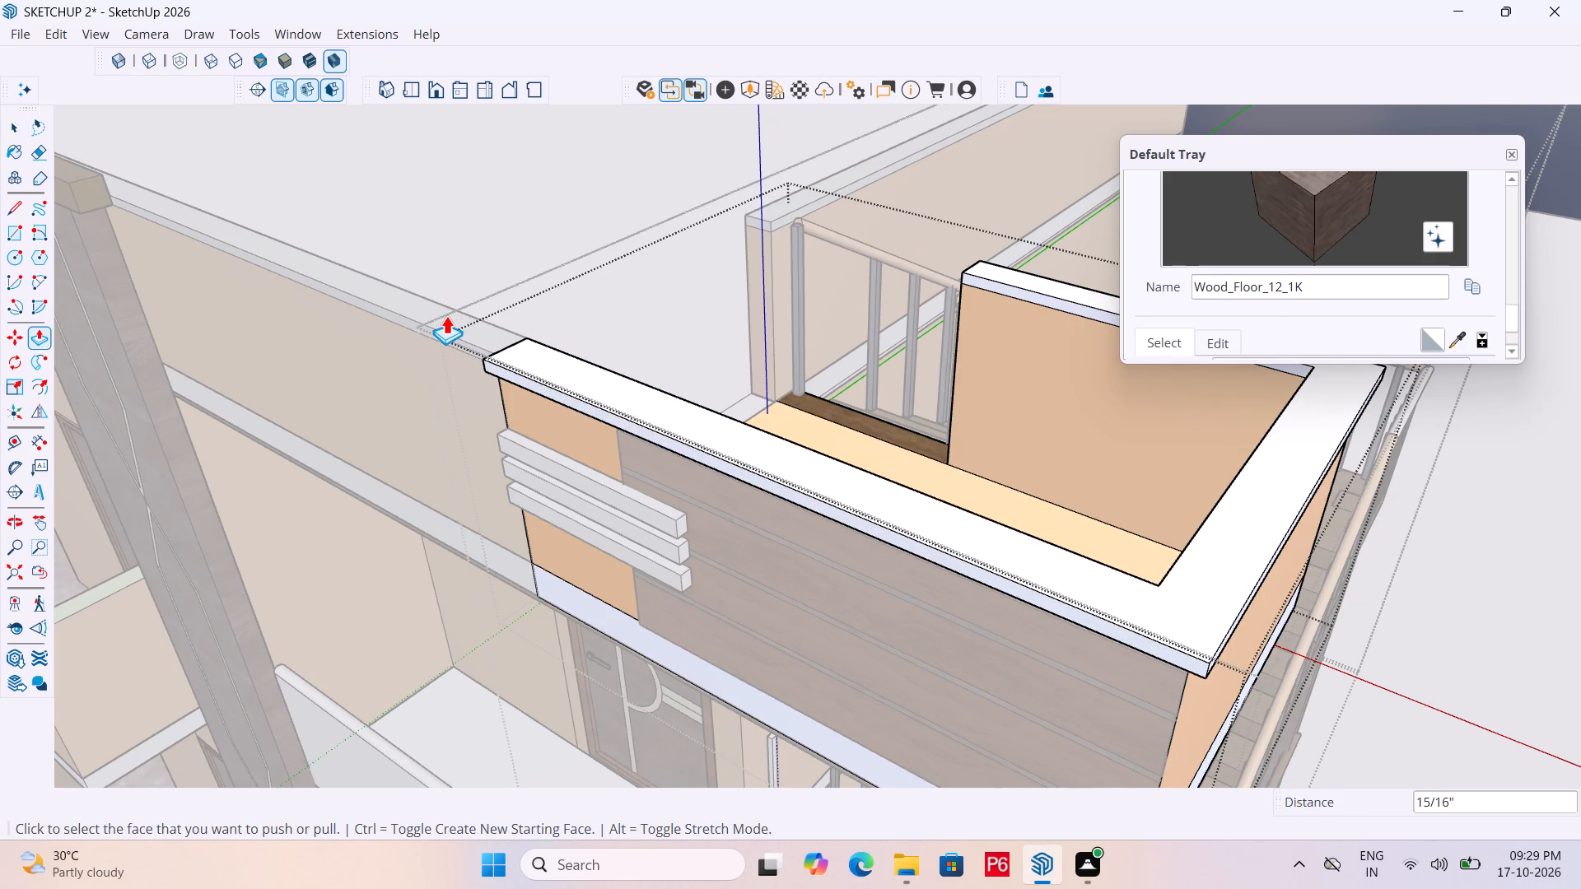
pyautogui.scroll(-3, 463, 291)
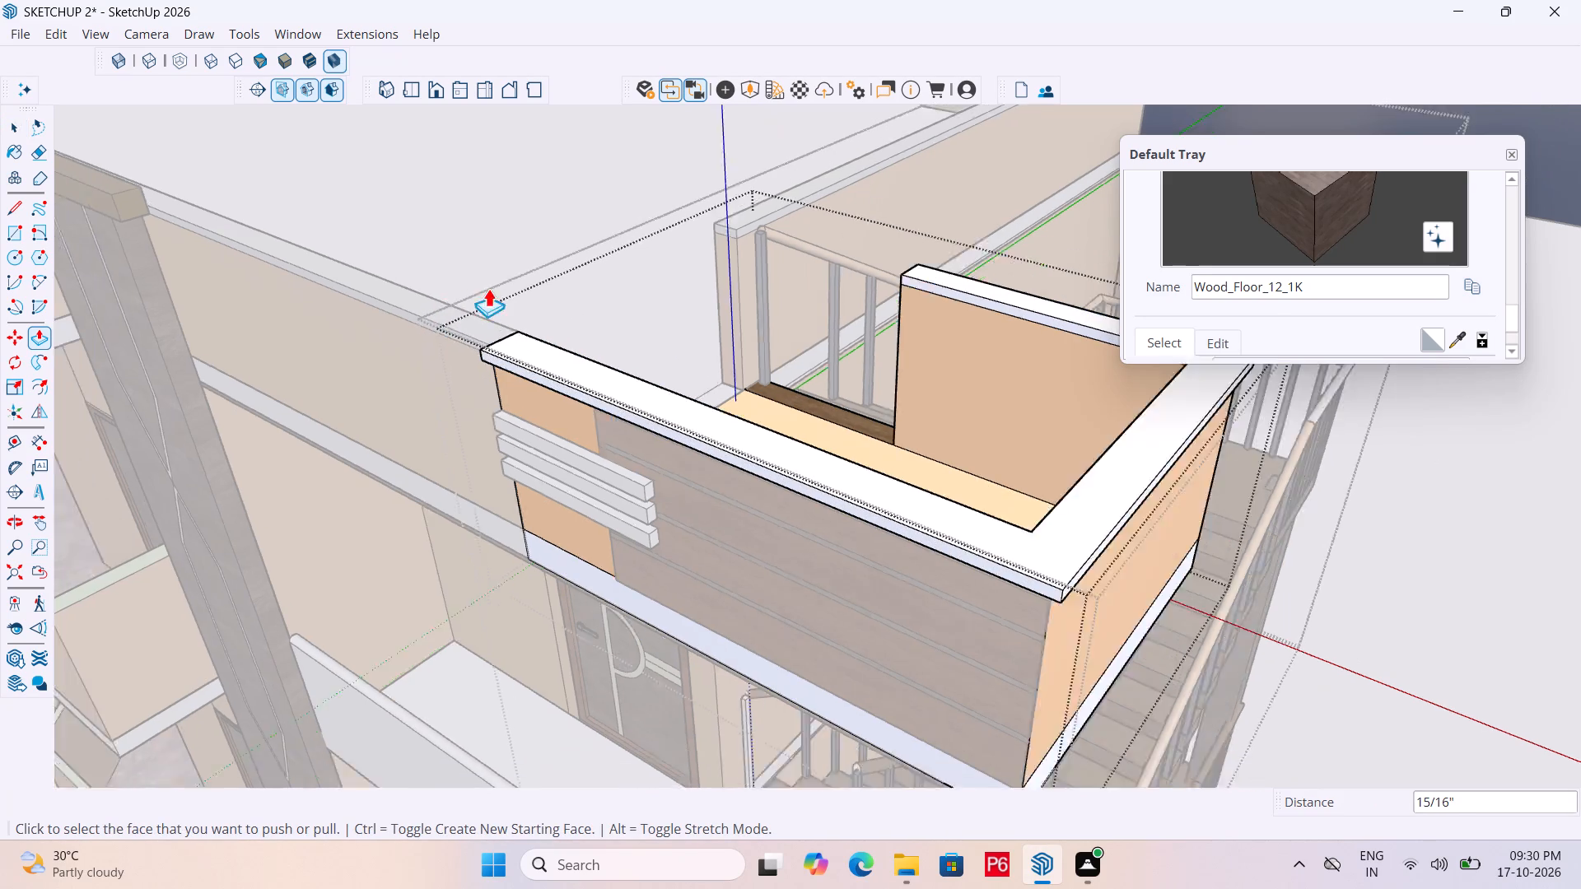
pyautogui.scroll(-3, 488, 288)
pyautogui.scroll(-7, 618, 321)
# Save the model and leave the nested groups of the stair-side parapet.
pyautogui.press('space')
pyautogui.click(1308, 565)
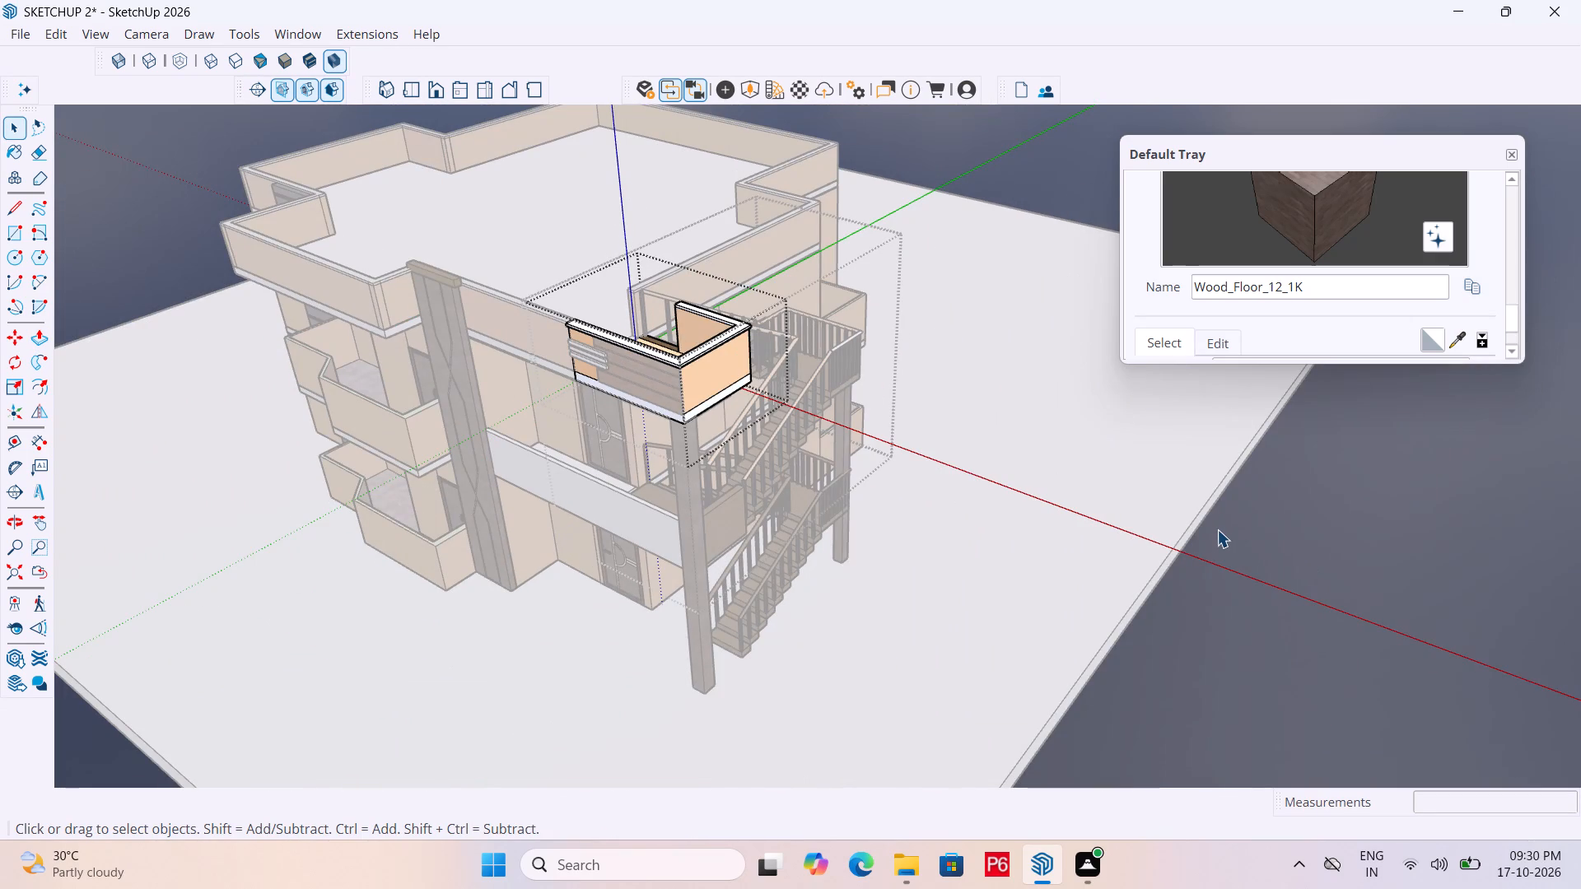
pyautogui.hotkey('ctrl', 's')
pyautogui.hotkey('ctrl', 's')
pyautogui.hotkey('ctrl', 's')
pyautogui.hotkey('ctrl', 's')
pyautogui.hotkey('ctrl', 's')
pyautogui.hotkey('ctrl', 's')
pyautogui.moveTo(856, 481); pyautogui.dragTo(924, 421, button='middle')
pyautogui.scroll(-5, 905, 426)
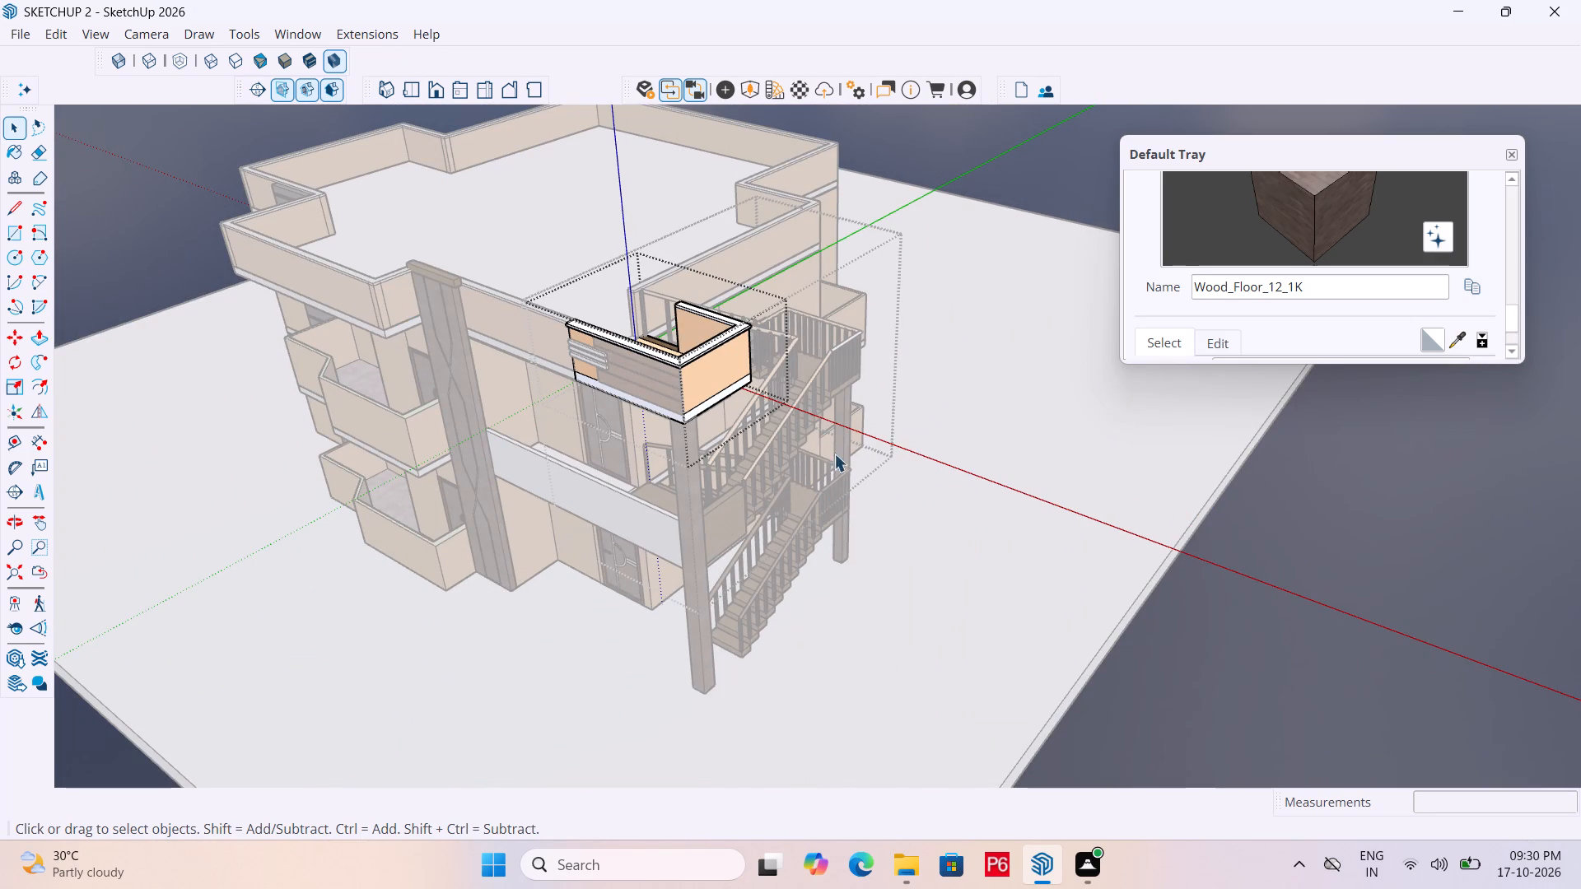
pyautogui.scroll(-3, 870, 457)
pyautogui.middleClick(828, 458)
pyautogui.press('space')
pyautogui.click(1066, 571)
pyautogui.click(1140, 574)
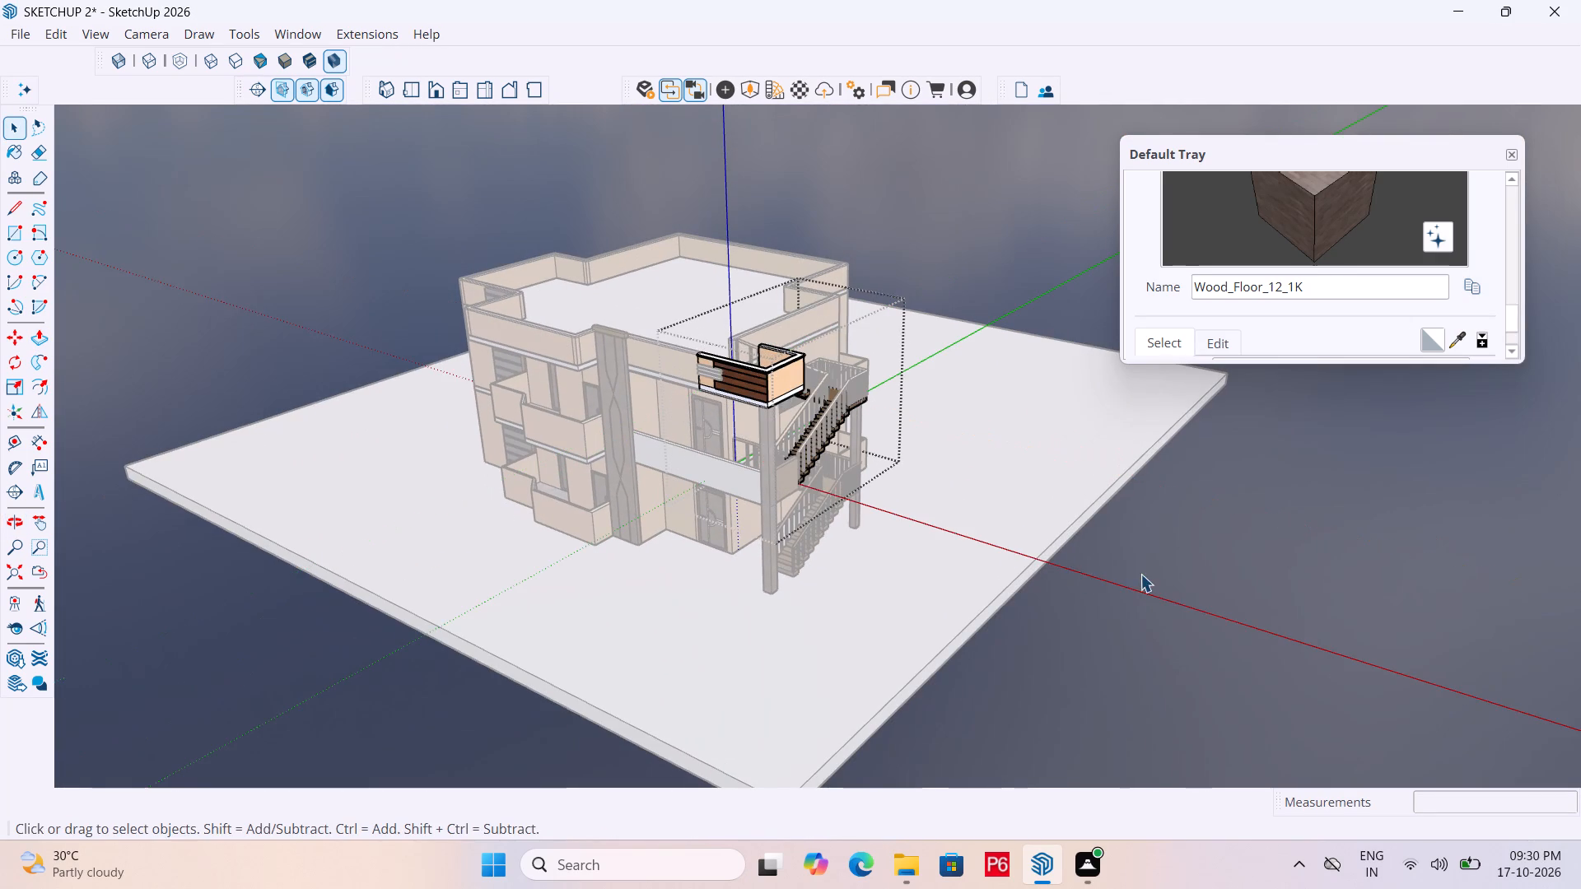
pyautogui.tripleClick(1147, 562)
pyautogui.click(1147, 561)
# Examine the outer staircase and the upper-floor entrance balcony from several angles.
pyautogui.moveTo(715, 439); pyautogui.dragTo(810, 435, button='middle')
pyautogui.scroll(6, 781, 458)
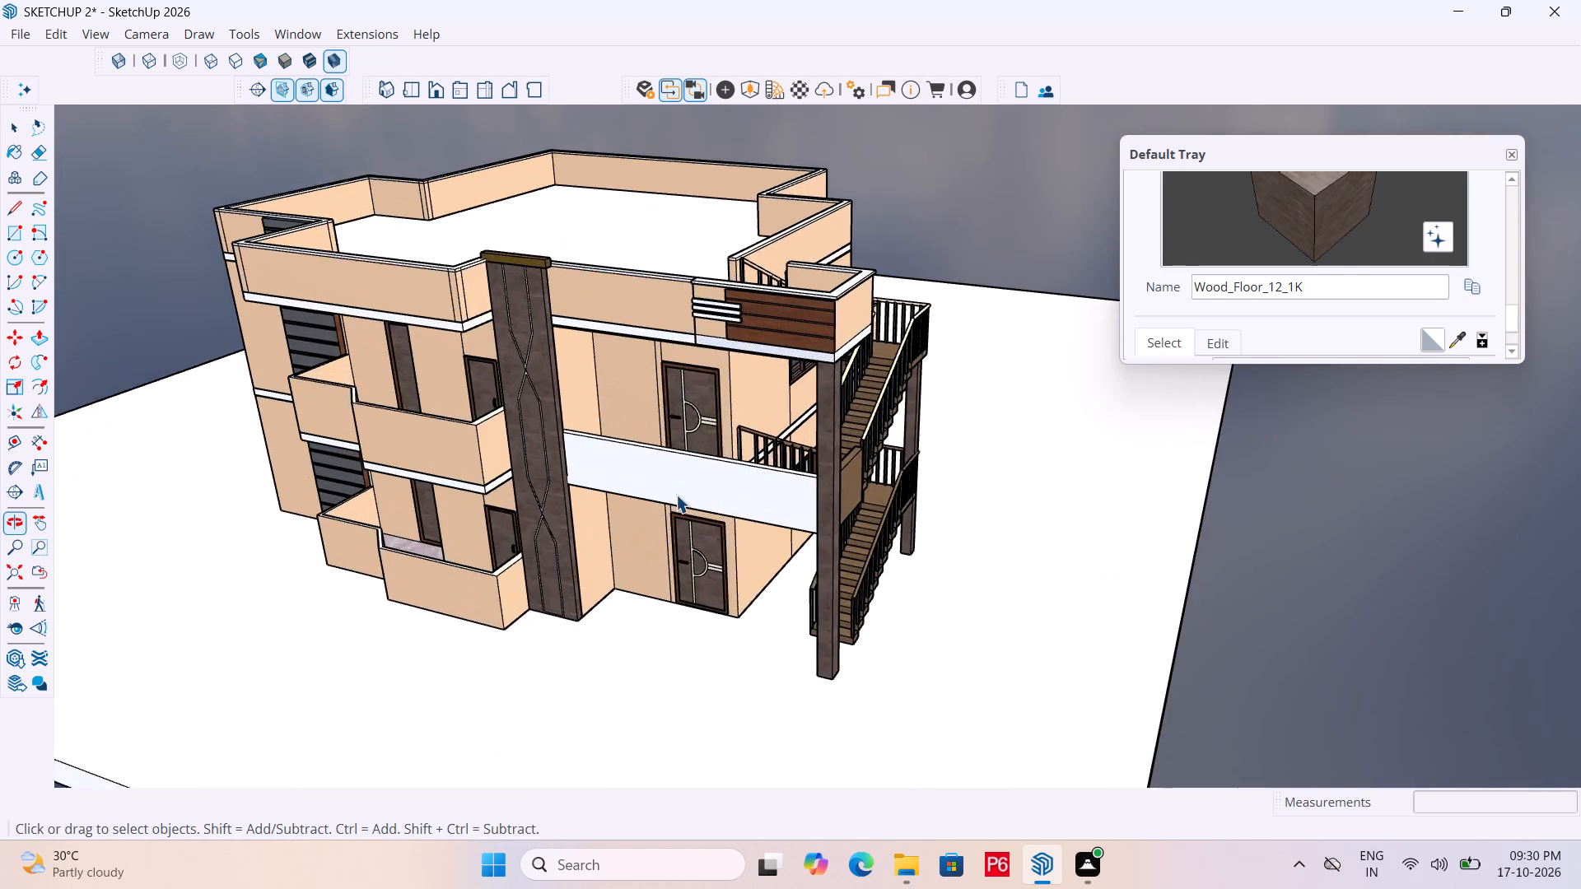
pyautogui.scroll(4, 676, 495)
pyautogui.scroll(1, 800, 433)
pyautogui.moveTo(768, 446); pyautogui.dragTo(165, 501, button='middle')
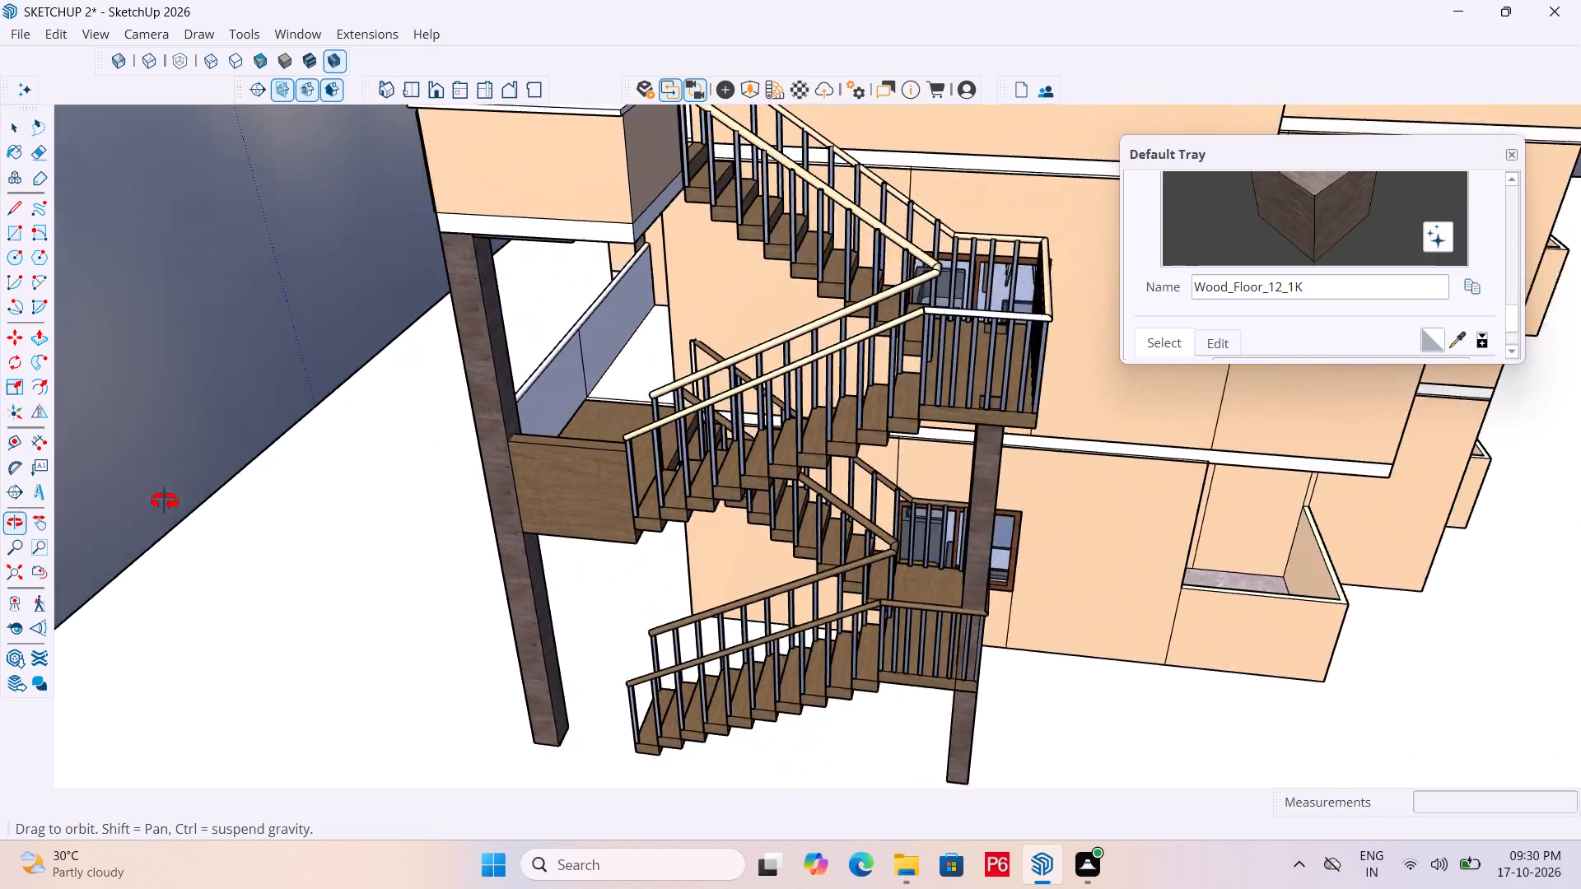
pyautogui.moveTo(165, 501); pyautogui.dragTo(710, 502, button='middle')
pyautogui.moveTo(579, 502); pyautogui.dragTo(567, 501, button='middle')
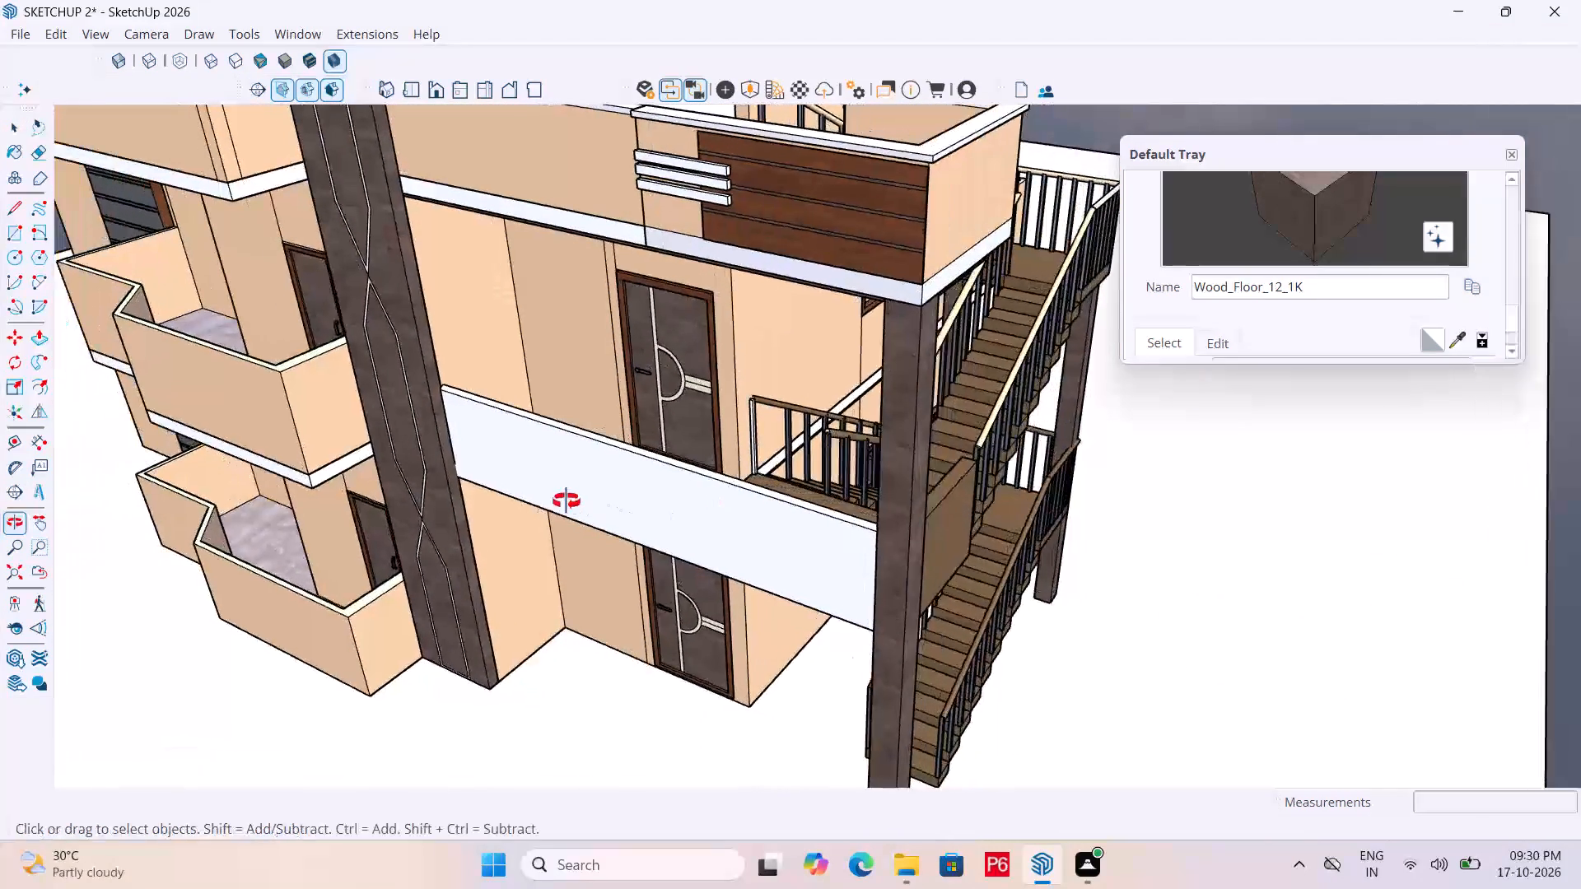
pyautogui.moveTo(567, 501); pyautogui.dragTo(469, 598, button='middle')
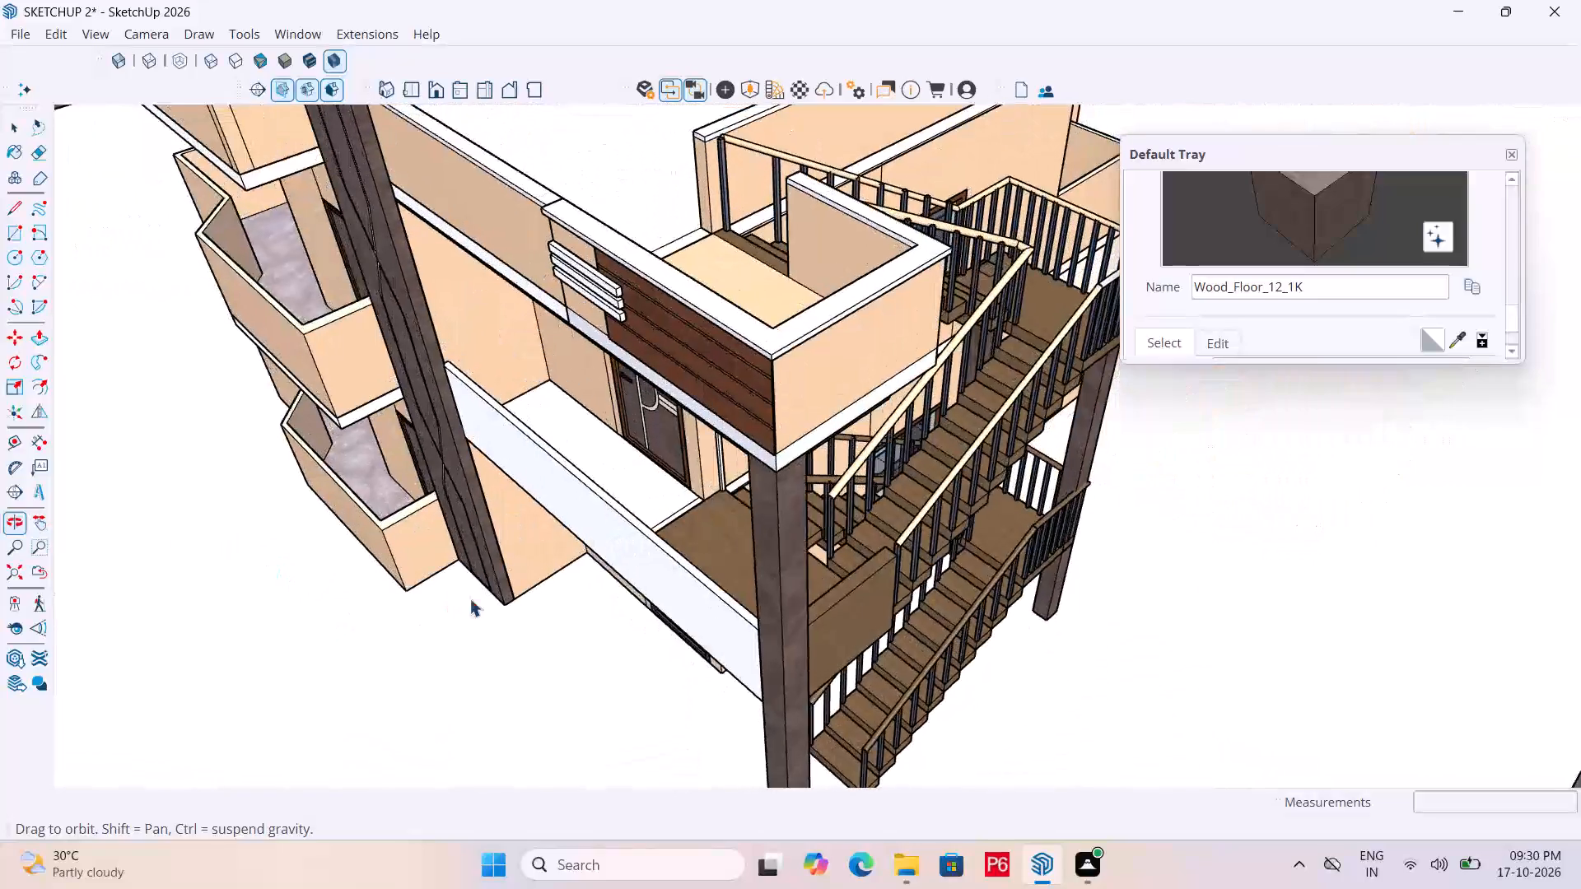
pyautogui.moveTo(469, 598); pyautogui.dragTo(468, 599, button='middle')
# Paint the upper-floor balcony floor in front of the entrance door with Marble_06_1K, sampled from the neighbouring balcony floor.
pyautogui.scroll(10, 706, 488)
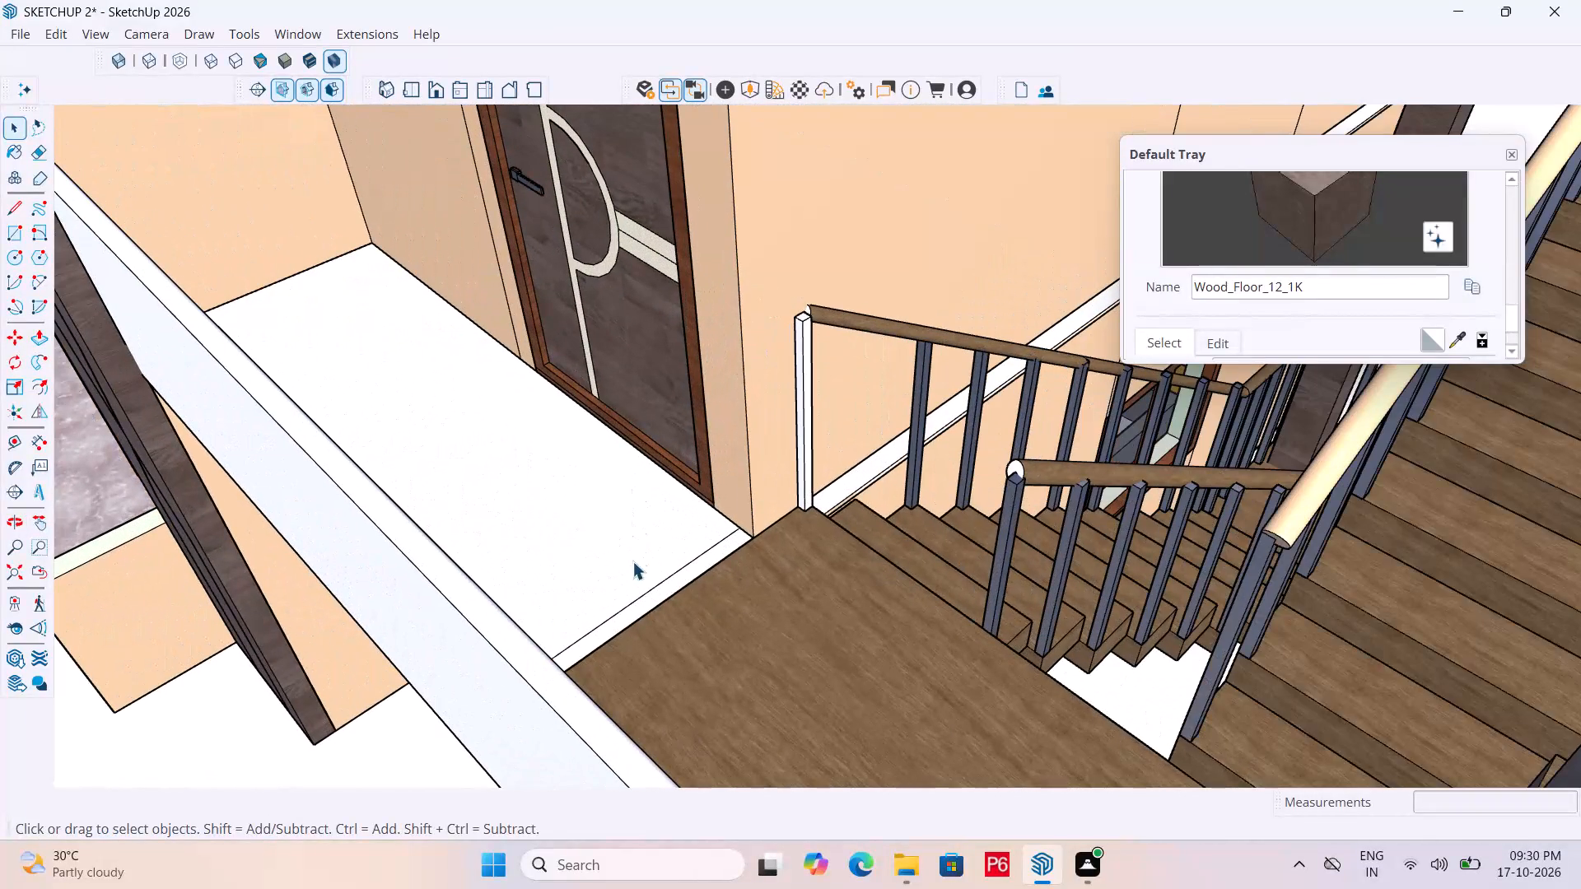
pyautogui.doubleClick(611, 553)
pyautogui.doubleClick(584, 533)
pyautogui.click(514, 492)
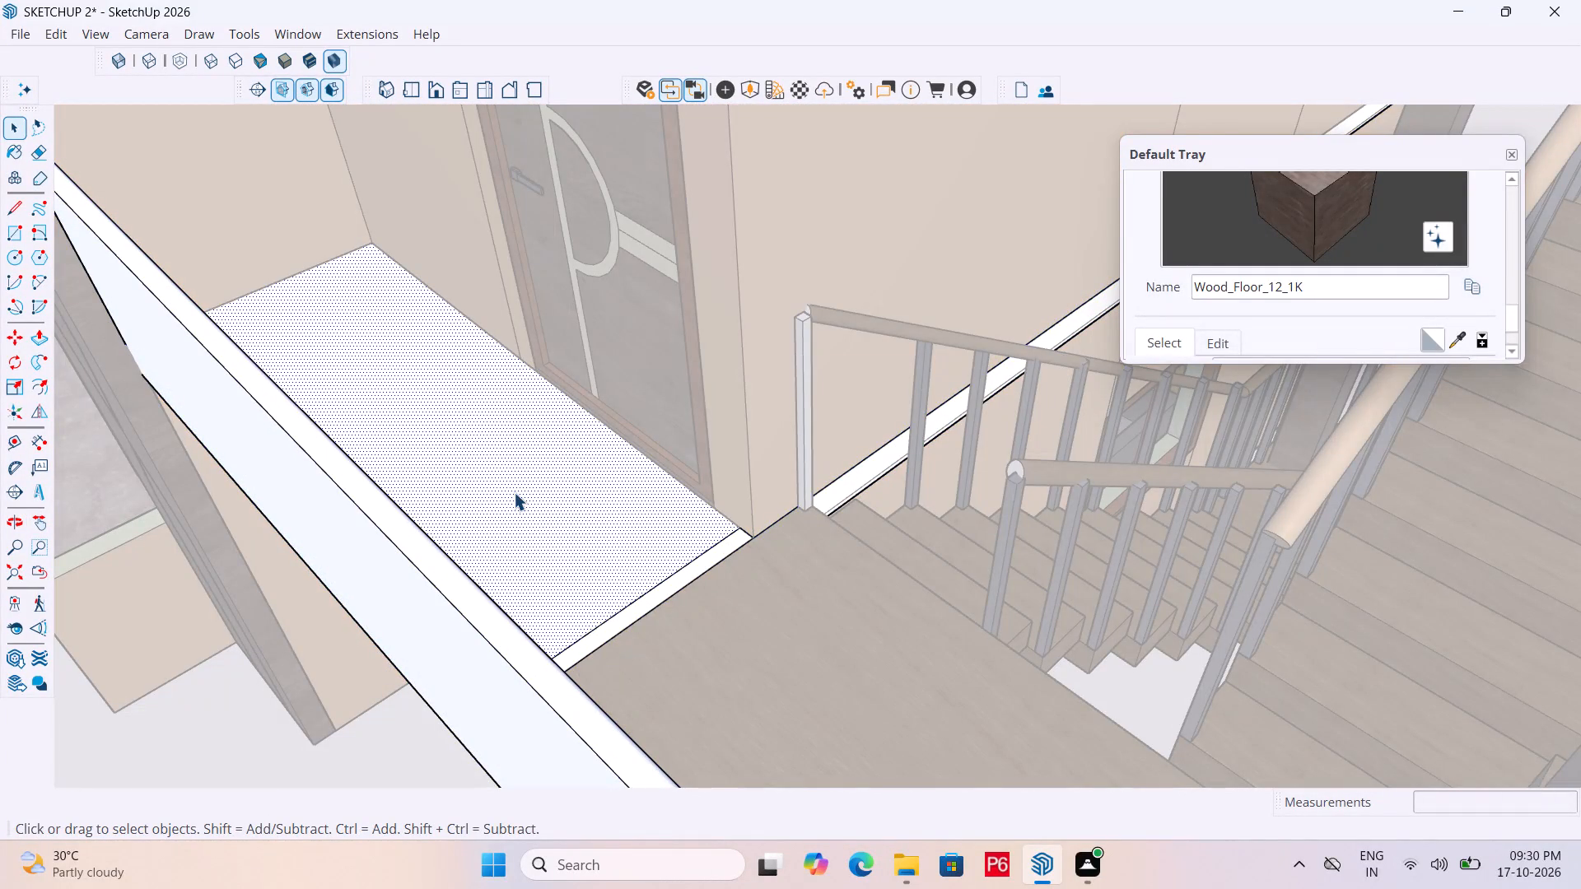
pyautogui.doubleClick(649, 600)
pyautogui.click(619, 565)
pyautogui.click(619, 565)
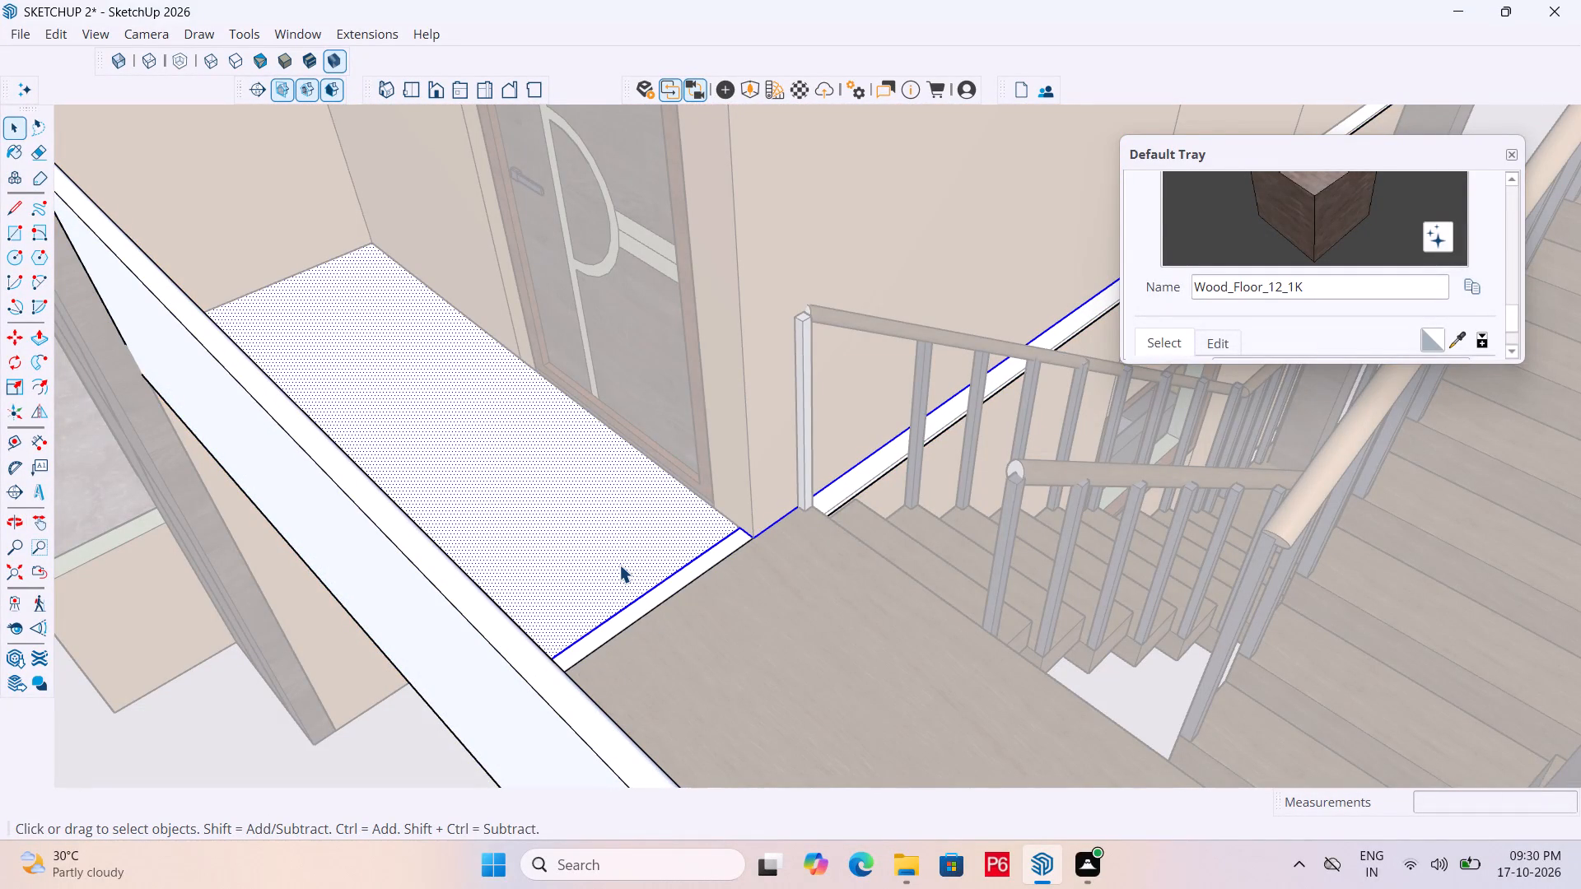
pyautogui.scroll(-12, 654, 553)
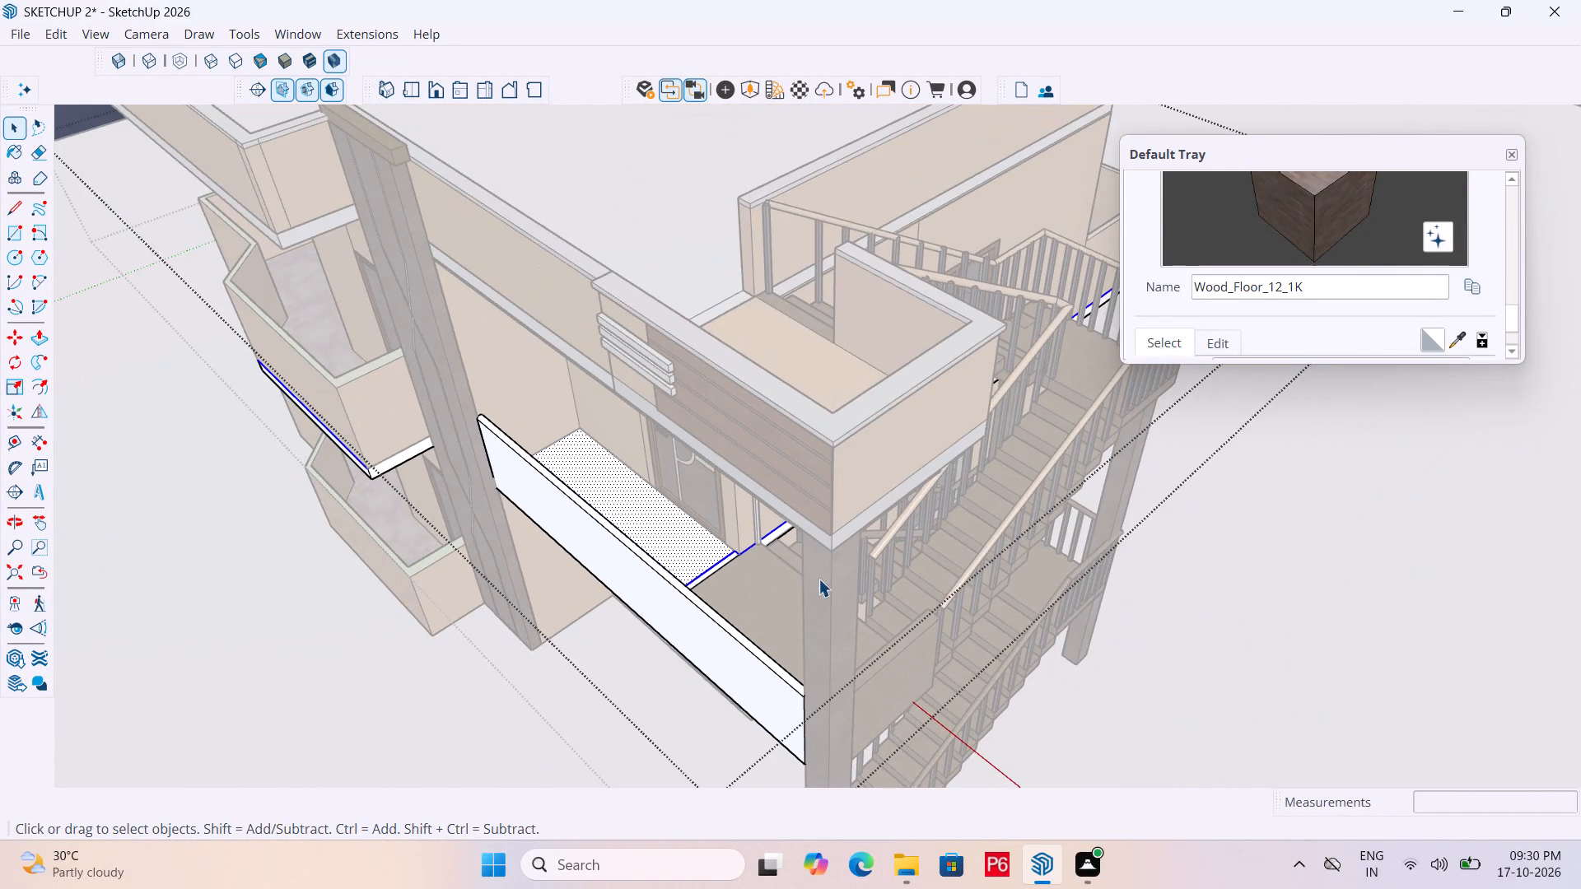
pyautogui.moveTo(455, 500); pyautogui.dragTo(478, 516, button='middle')
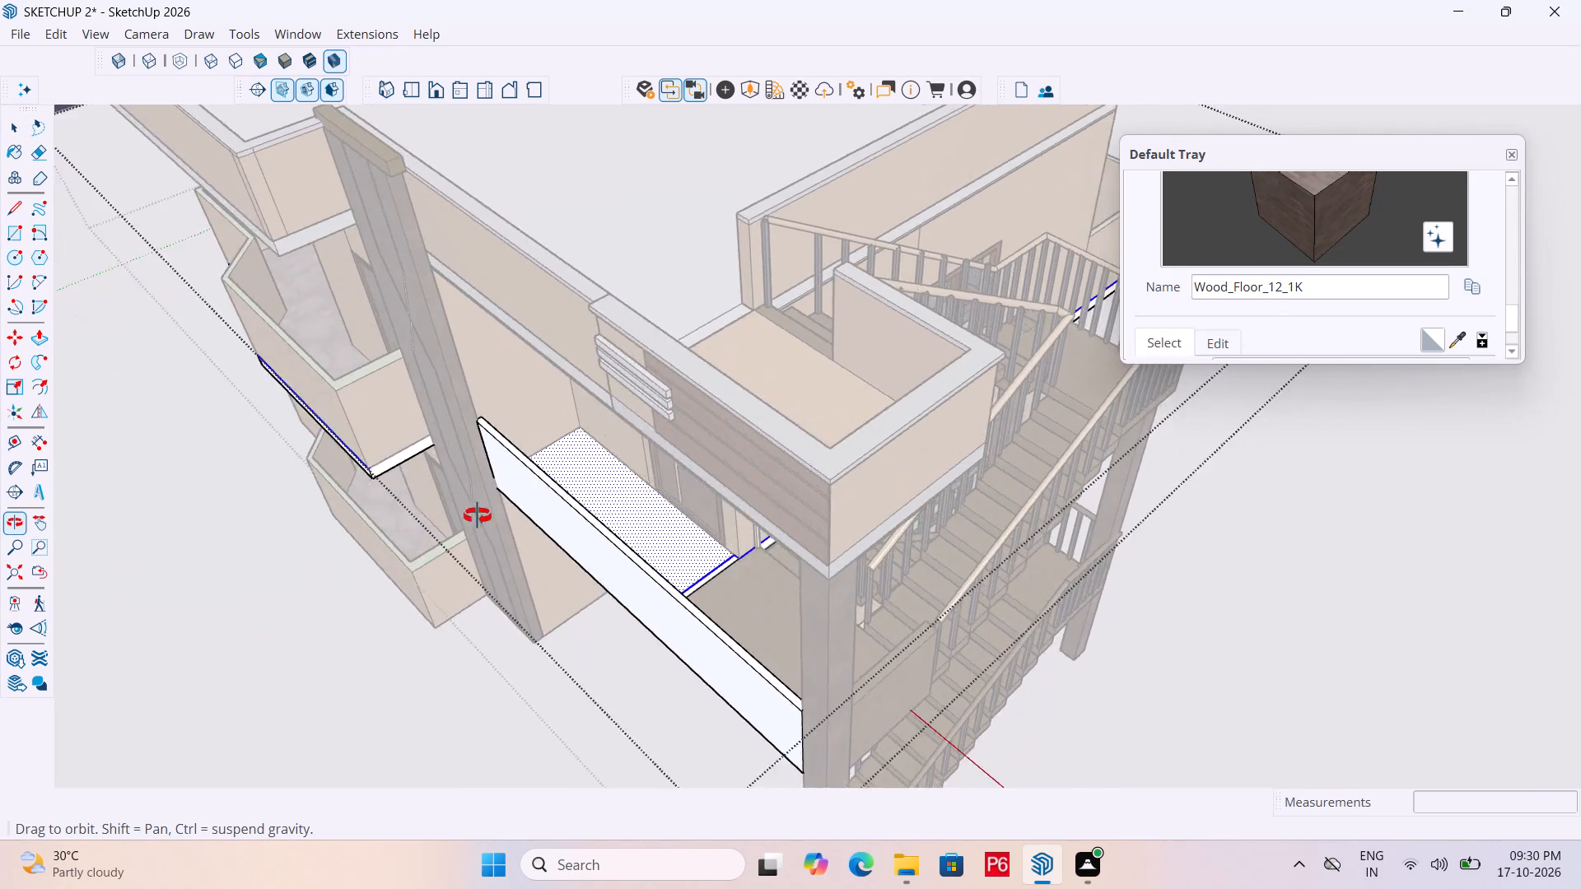
pyautogui.moveTo(478, 516); pyautogui.dragTo(669, 508, button='middle')
pyautogui.click(1448, 341)
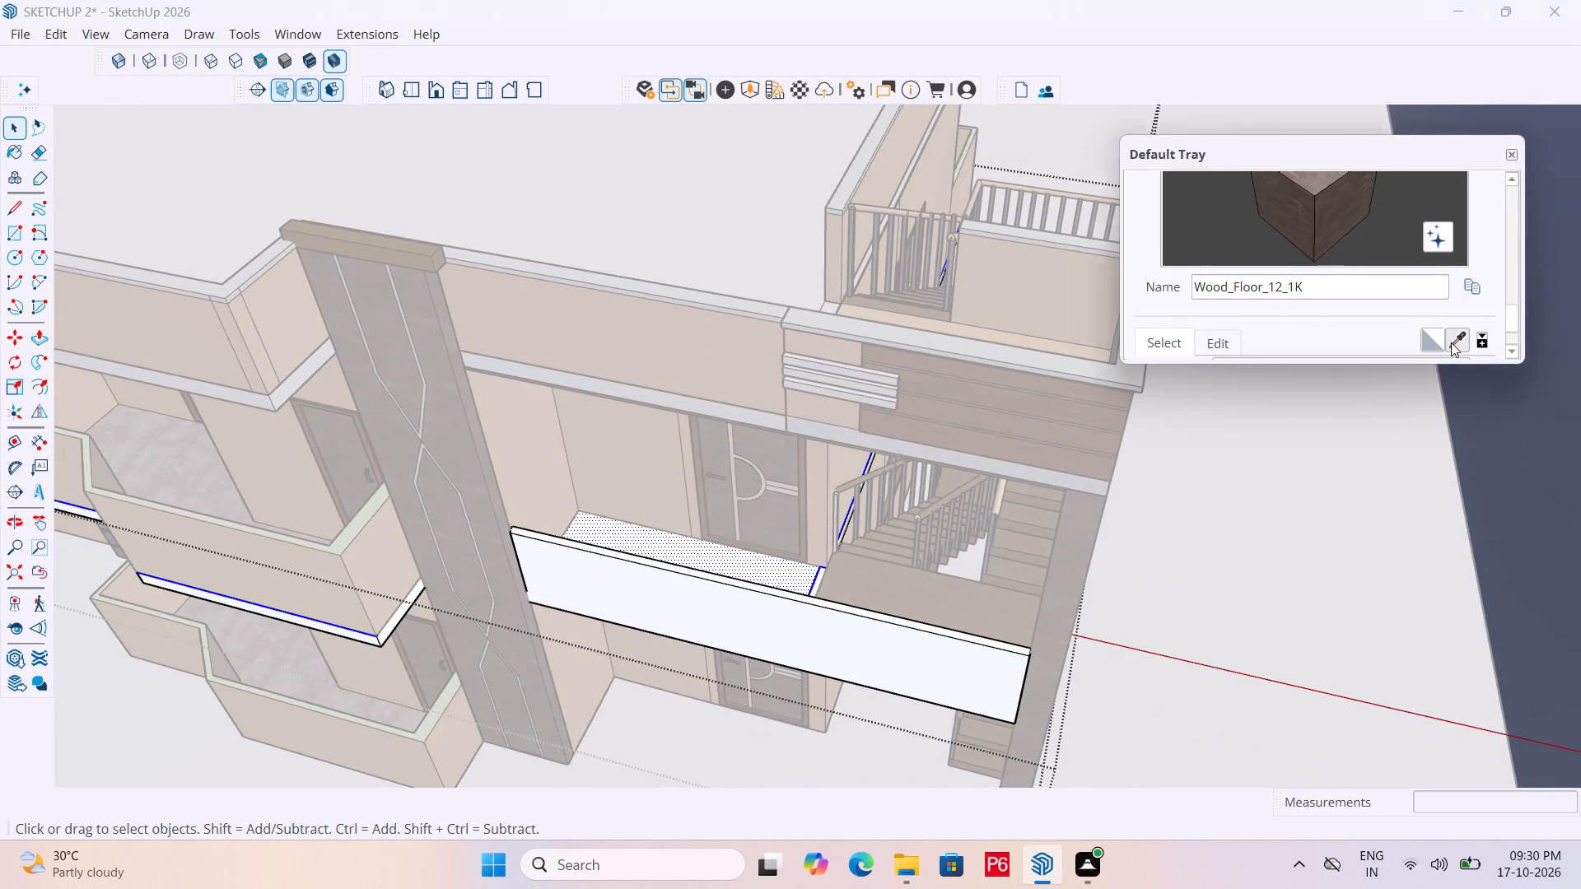
pyautogui.click(177, 474)
pyautogui.click(690, 547)
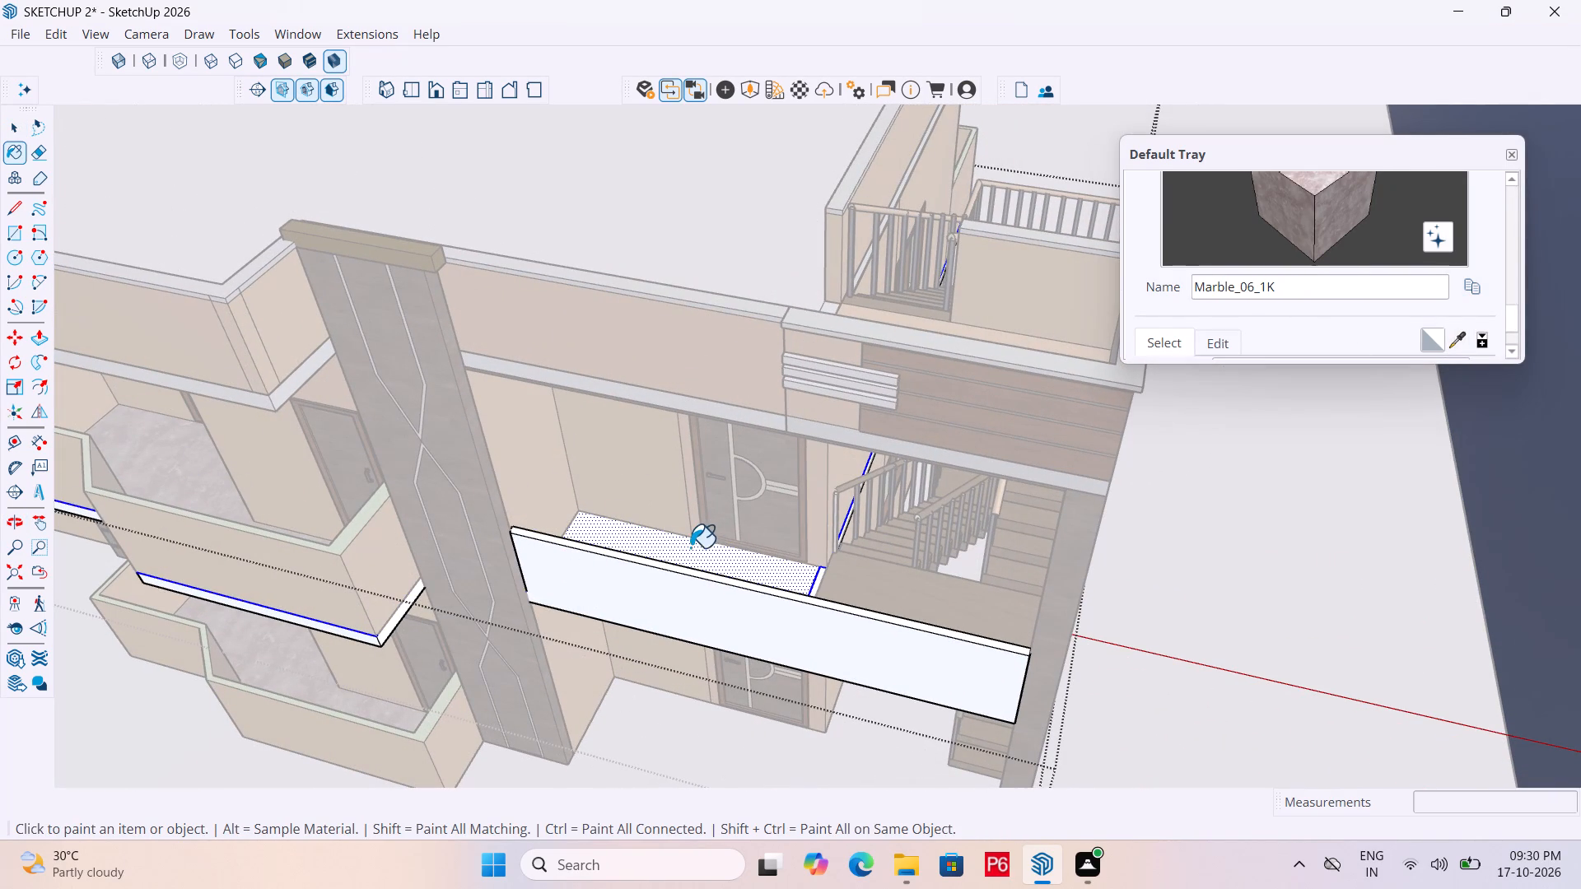
# Paint the narrow white strip between the marble balcony floor and the wooden stair landing with Marble_06_1K, and save the model.
pyautogui.moveTo(883, 584); pyautogui.dragTo(658, 580, button='middle')
pyautogui.scroll(14, 632, 584)
pyautogui.moveTo(725, 545); pyautogui.dragTo(738, 546, button='middle')
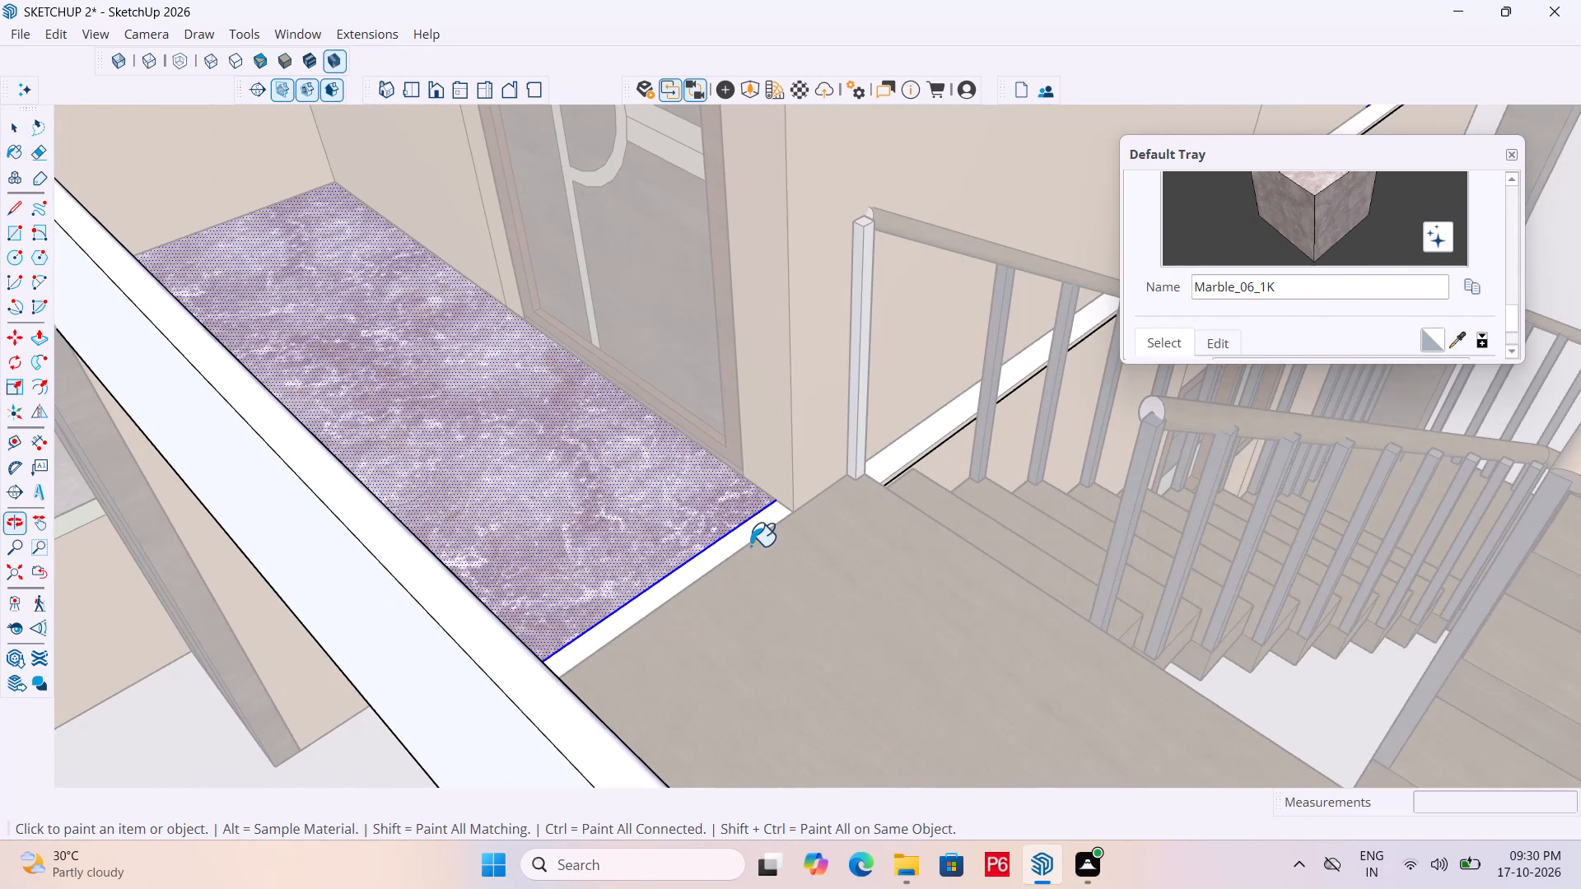
pyautogui.click(742, 533)
pyautogui.scroll(-13, 696, 468)
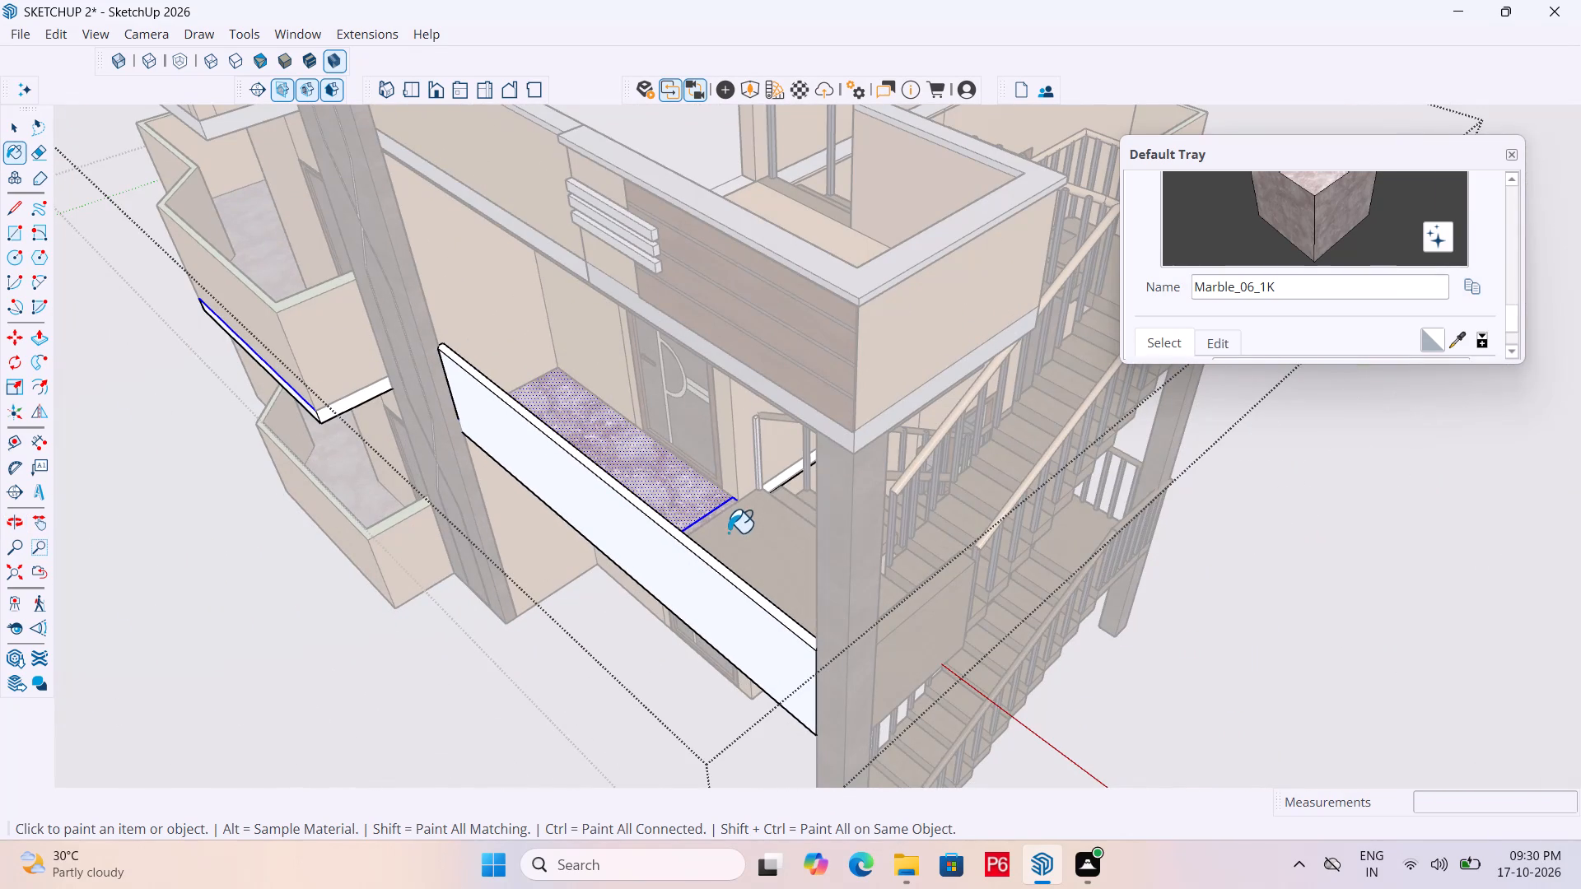
pyautogui.hotkey('ctrl', 's')
pyautogui.keyDown('ctrl'); pyautogui.scroll(-5, 684, 528); pyautogui.keyUp('ctrl')
pyautogui.hotkey('ctrl', 's')
pyautogui.hotkey('ctrl', 's')
pyautogui.scroll(-4, 682, 501)
pyautogui.press('space')
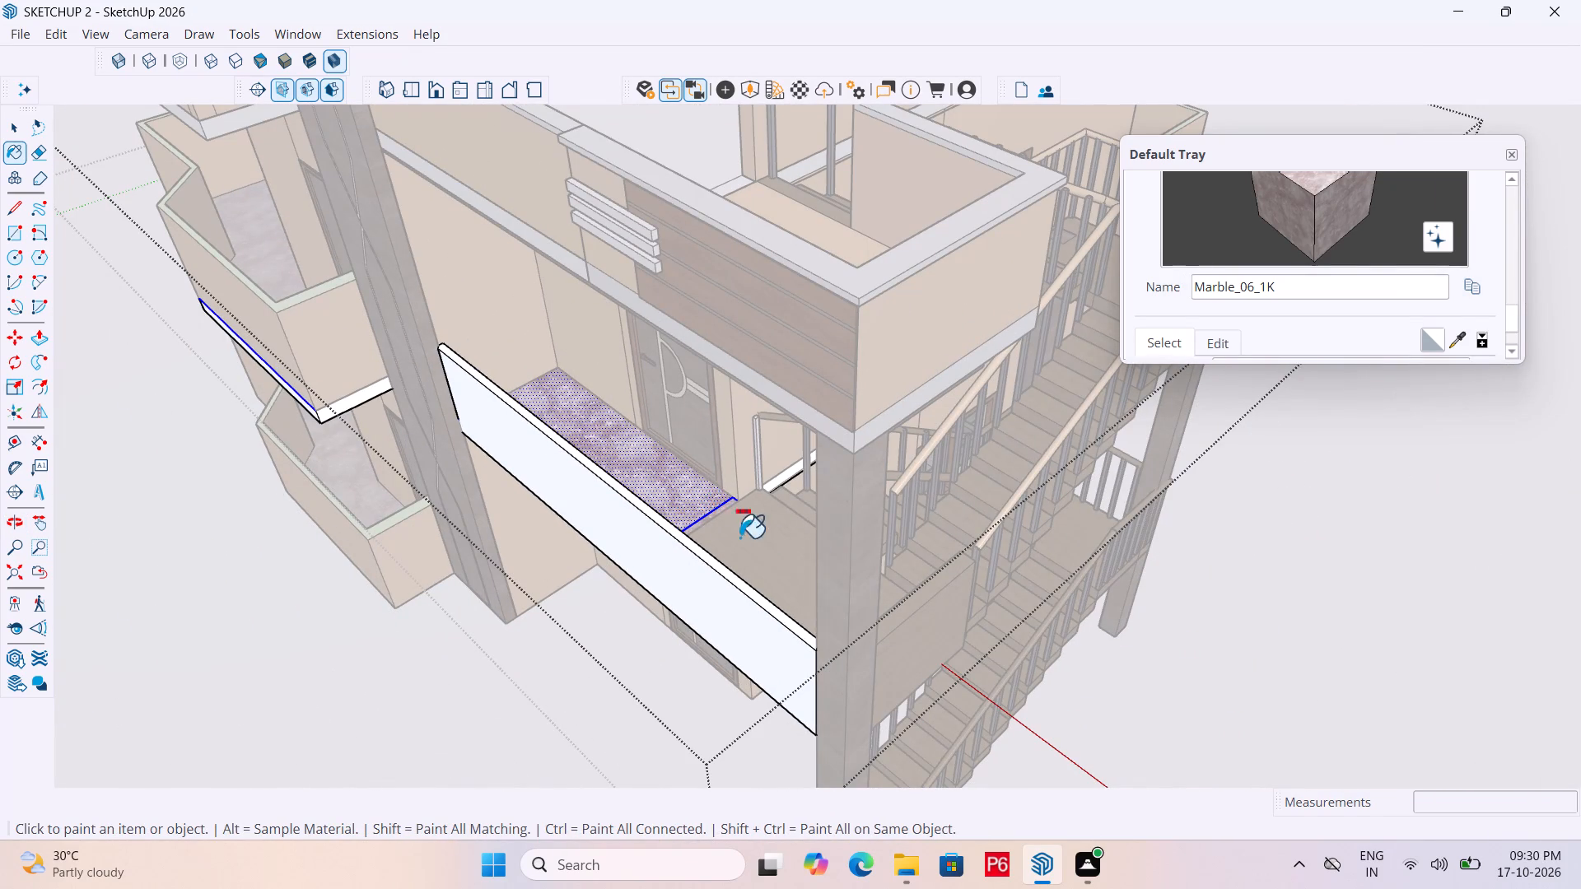
# Open the nested staircase group and paint its upper-floor wooden landing with Marble_06_1K, sampled from the adjoining balcony floor.
pyautogui.scroll(9, 742, 530)
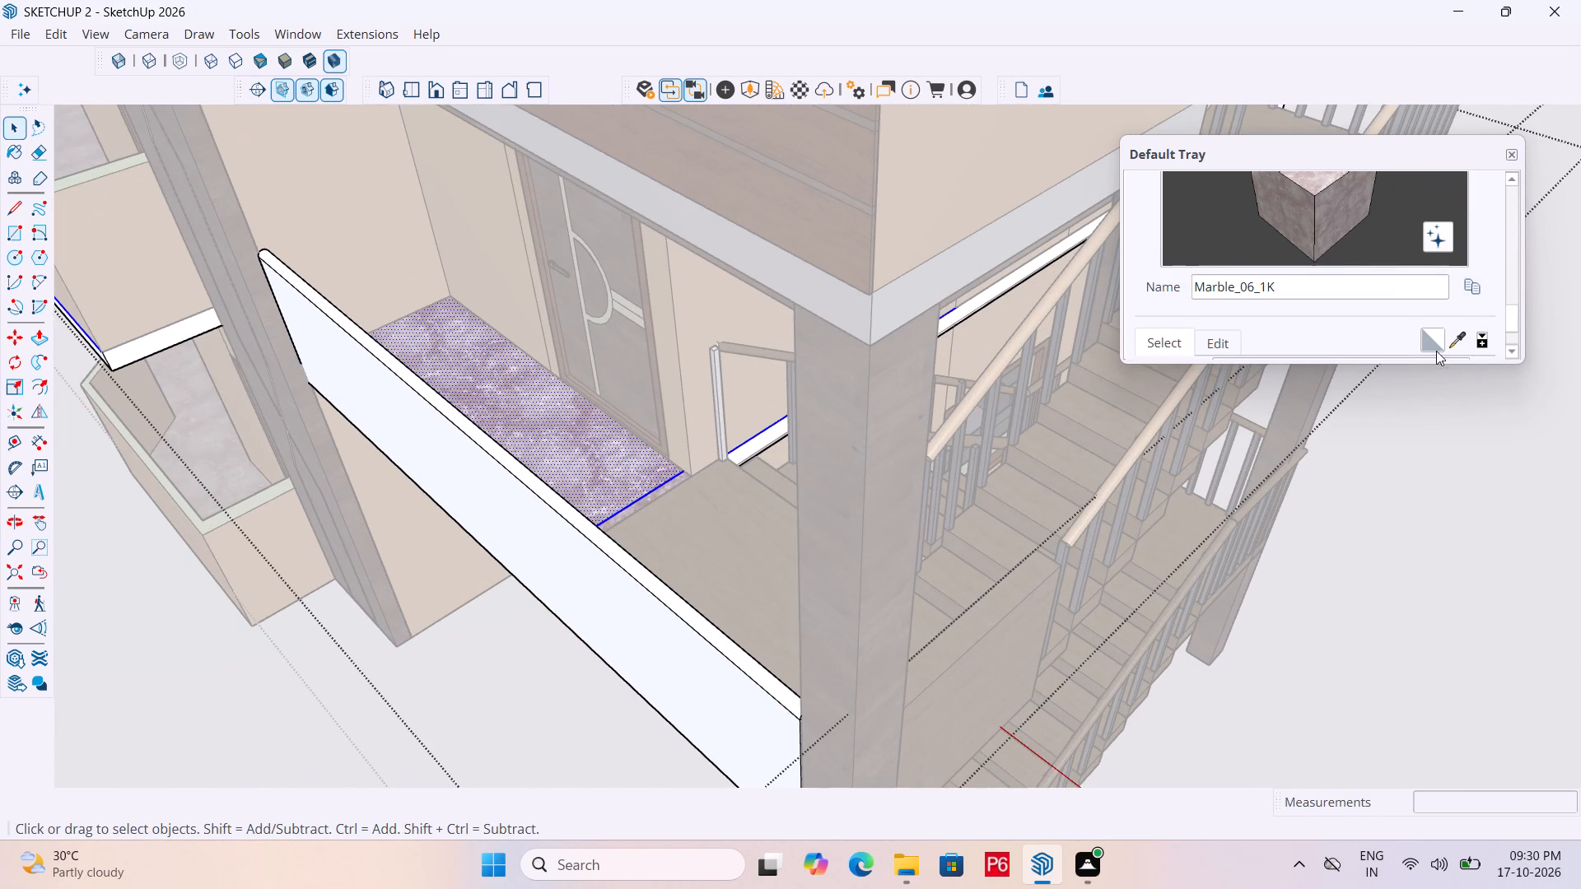
pyautogui.click(1454, 339)
pyautogui.click(613, 444)
pyautogui.click(711, 538)
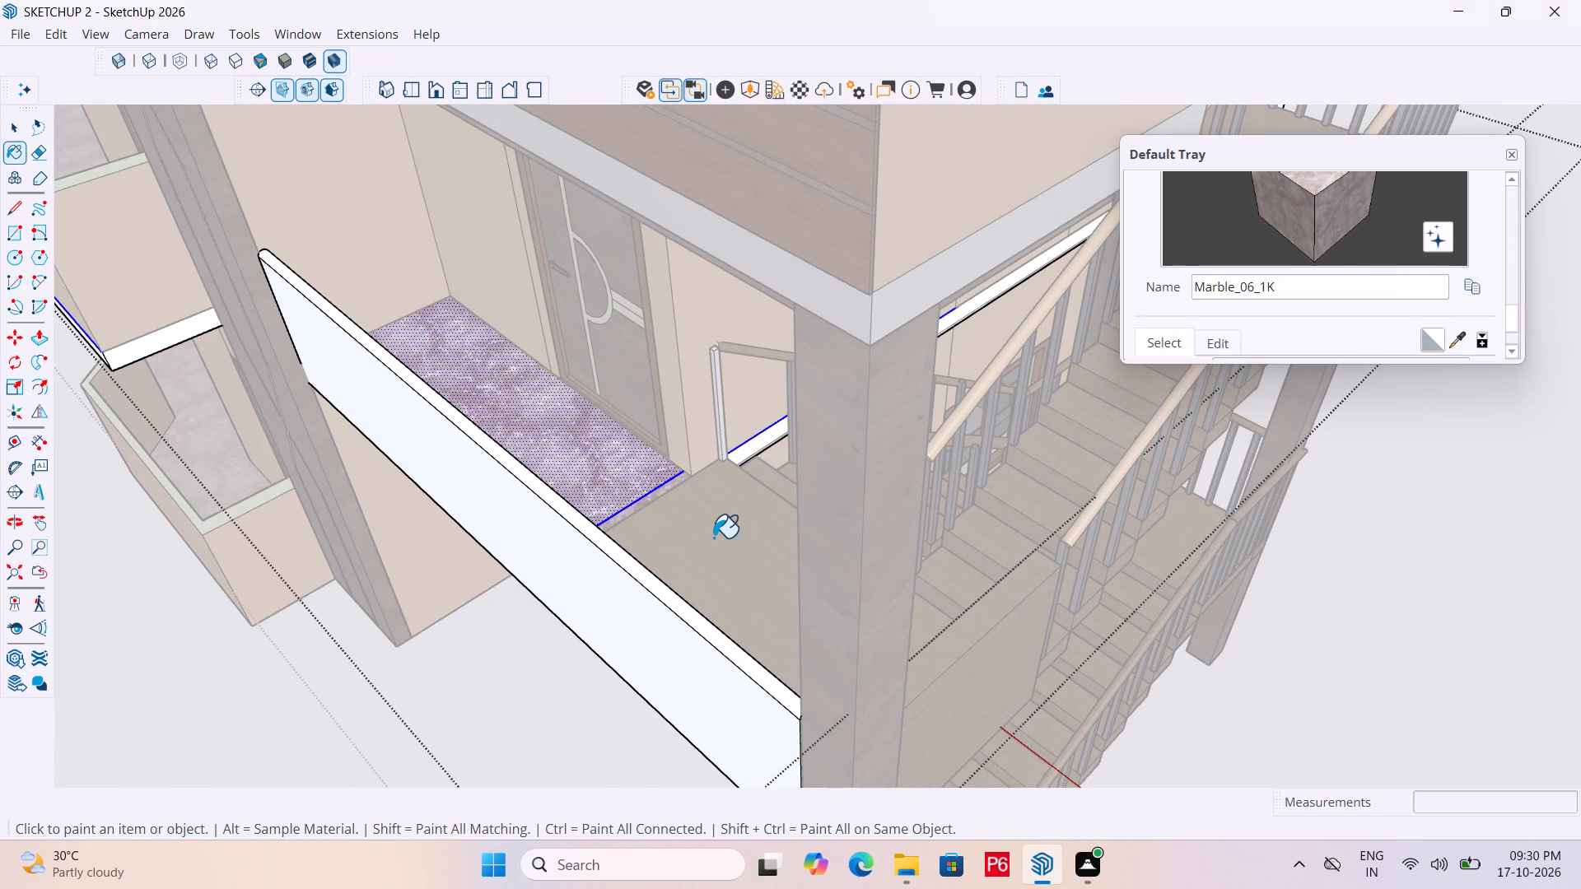
pyautogui.press('space')
pyautogui.tripleClick(701, 524)
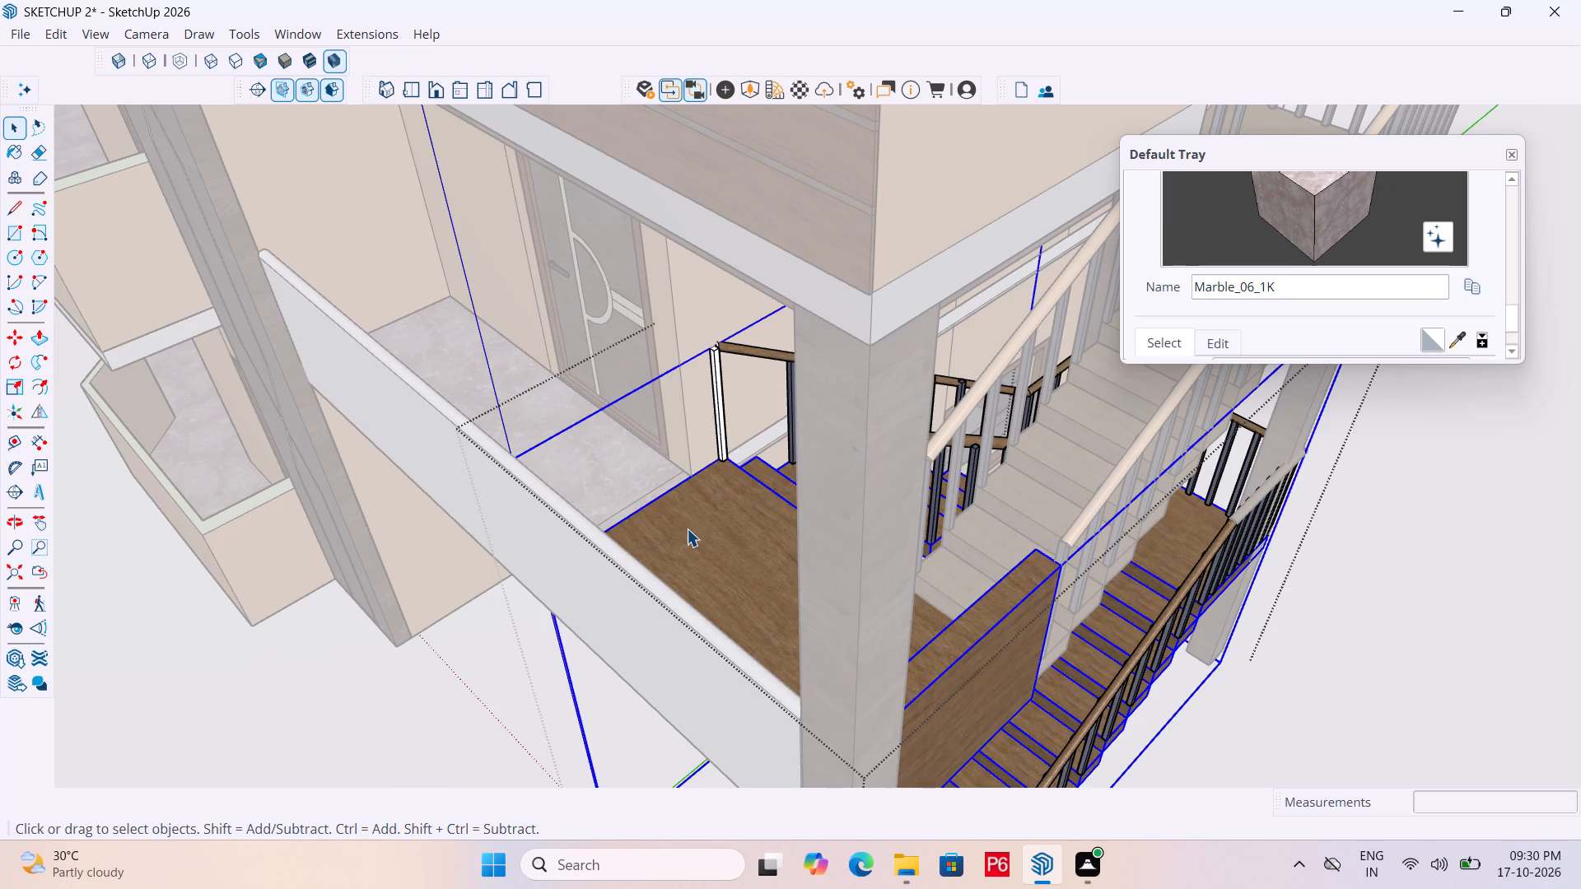
pyautogui.tripleClick(687, 528)
pyautogui.tripleClick(680, 530)
pyautogui.doubleClick(680, 530)
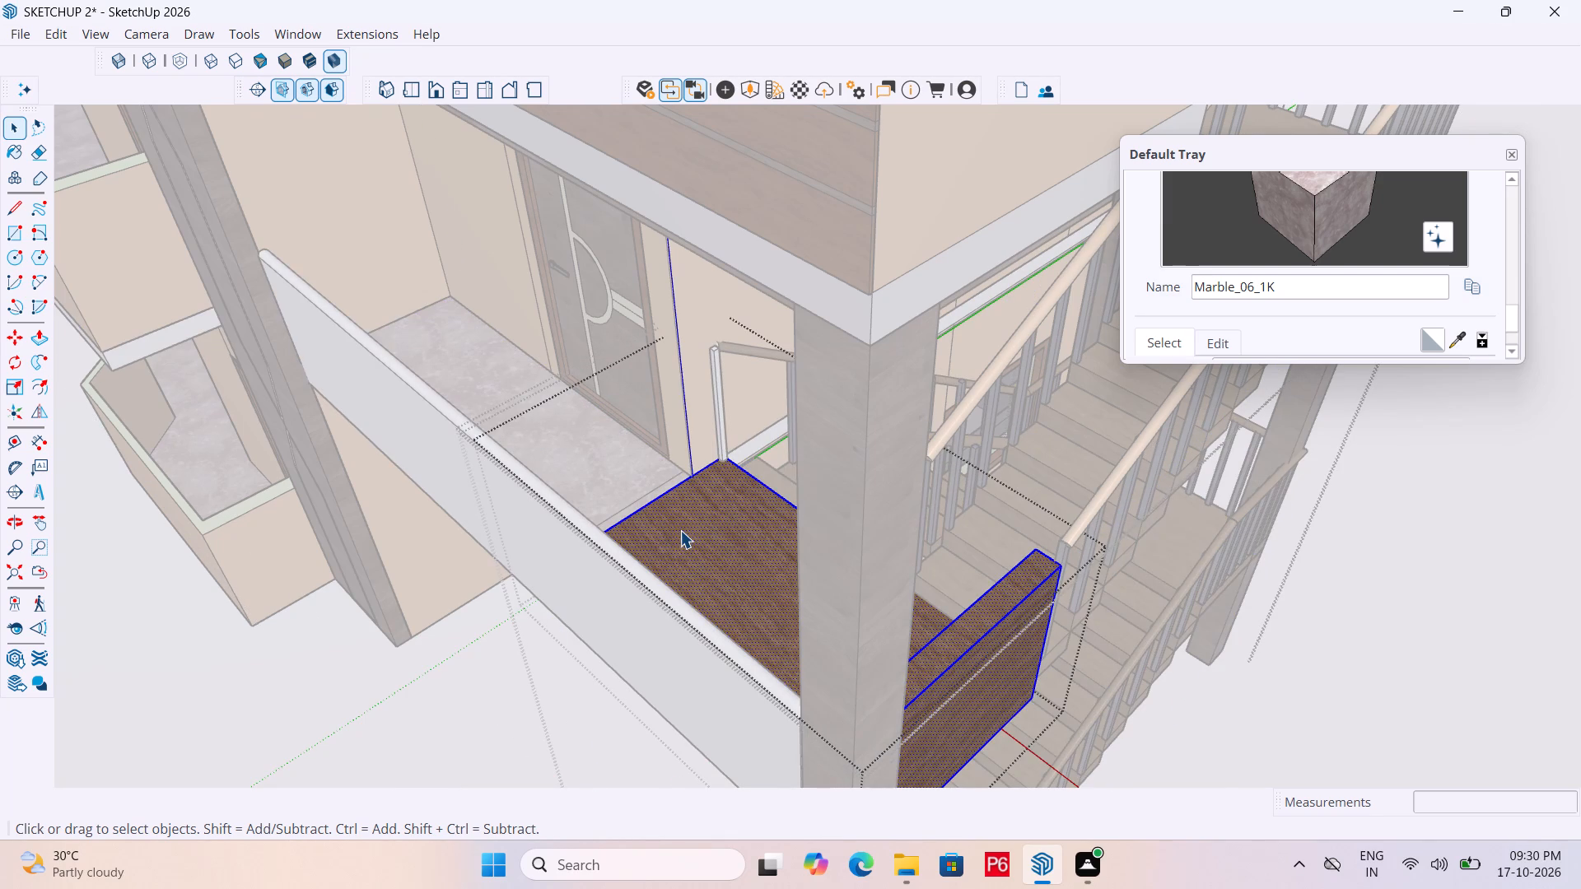
pyautogui.tripleClick(665, 534)
pyautogui.click(664, 534)
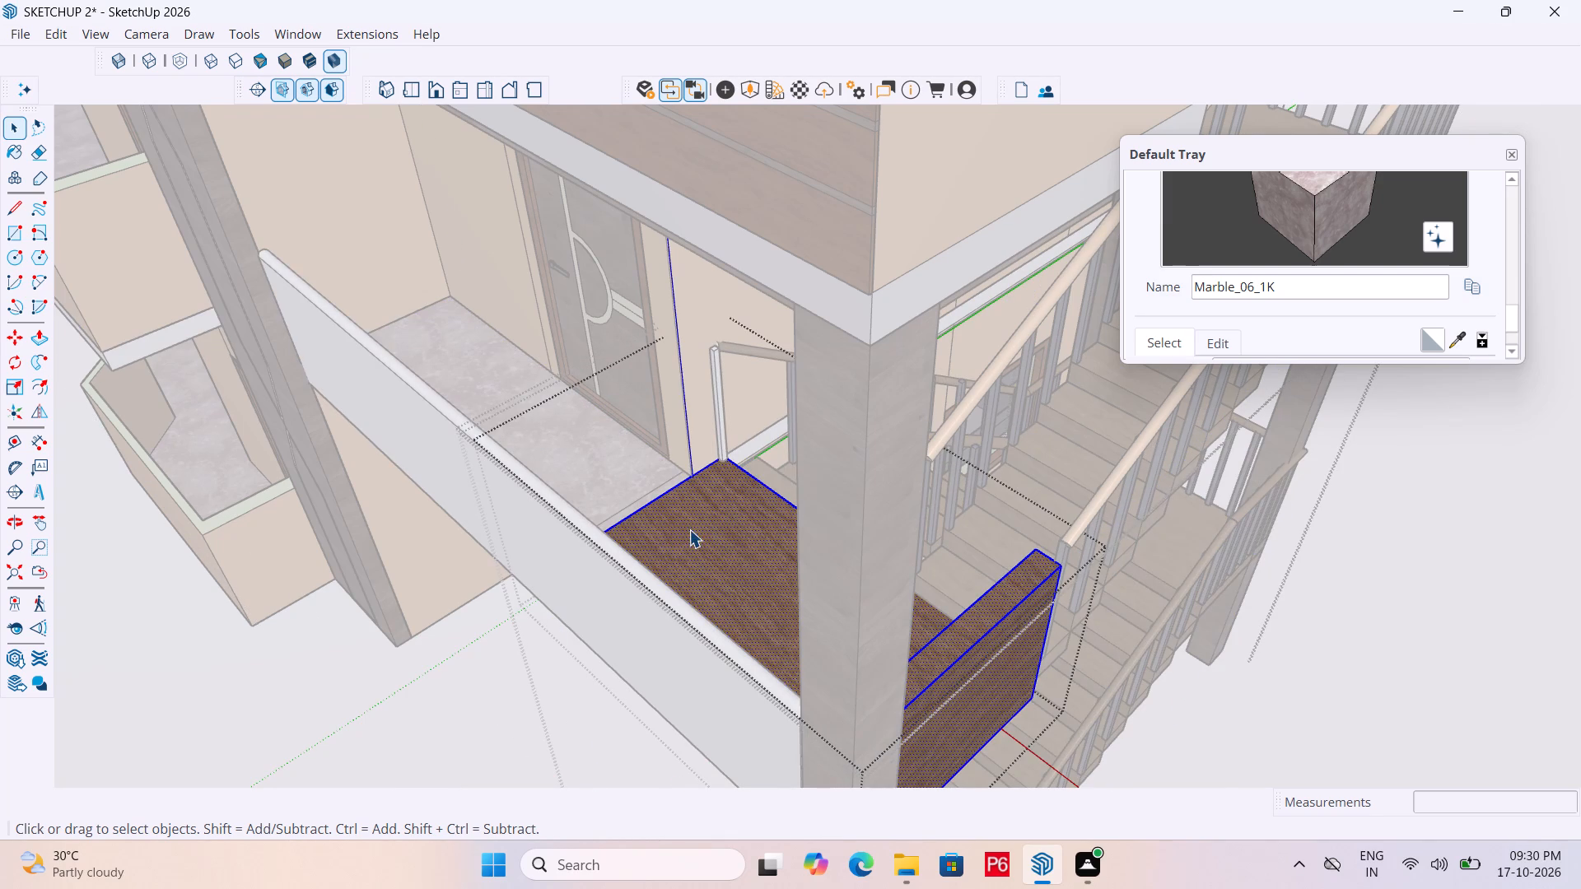
pyautogui.click(689, 529)
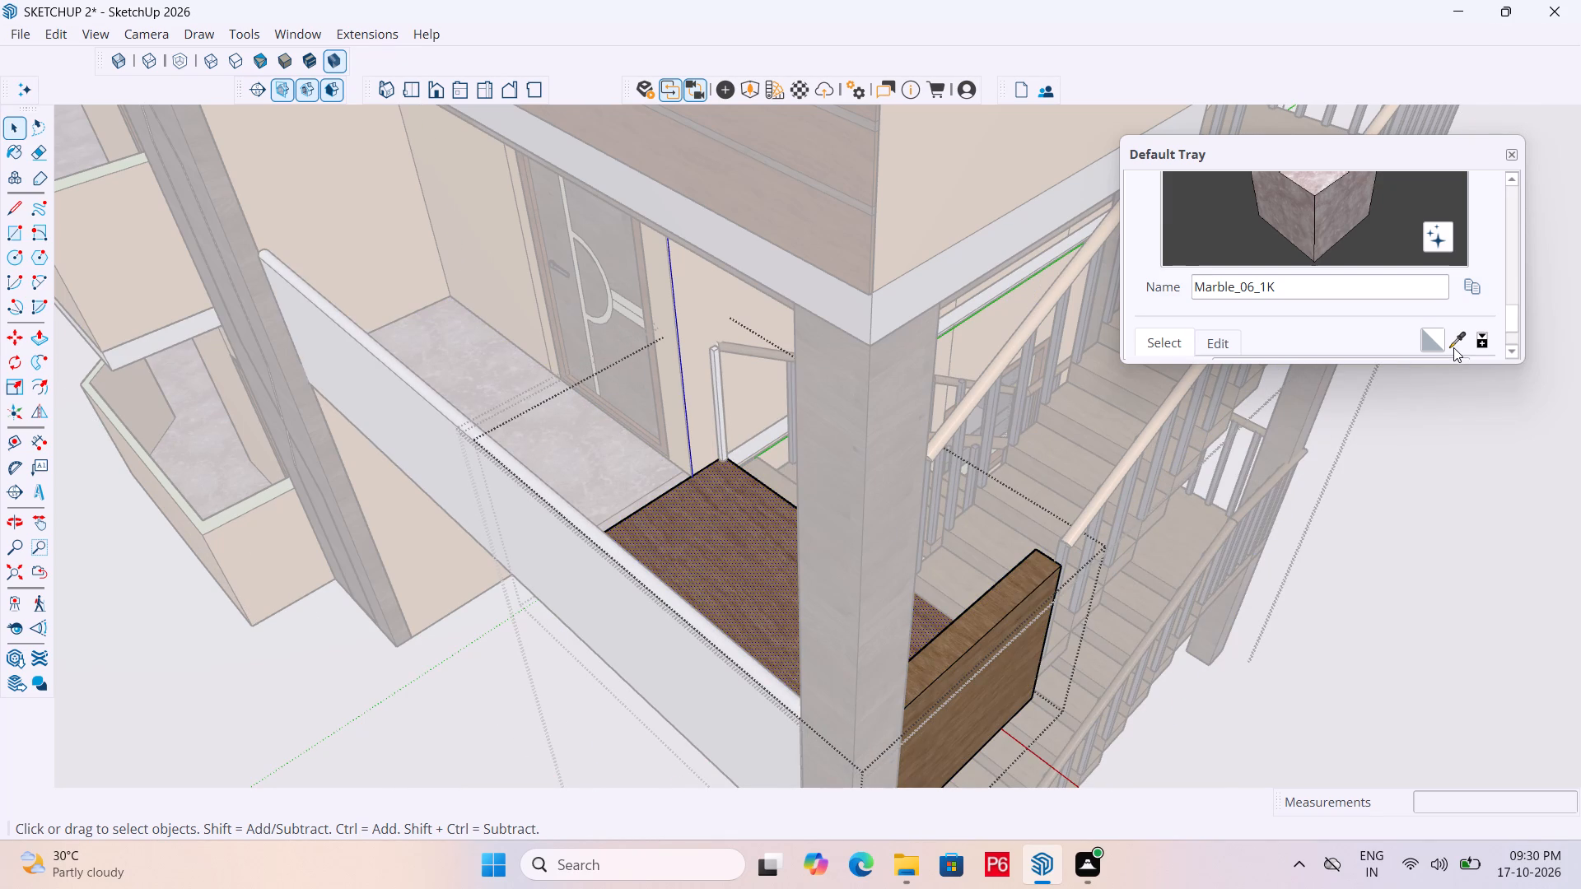
pyautogui.click(1453, 347)
pyautogui.click(551, 444)
pyautogui.click(666, 524)
# Save the model and leave the nested staircase groups.
pyautogui.scroll(-3, 563, 525)
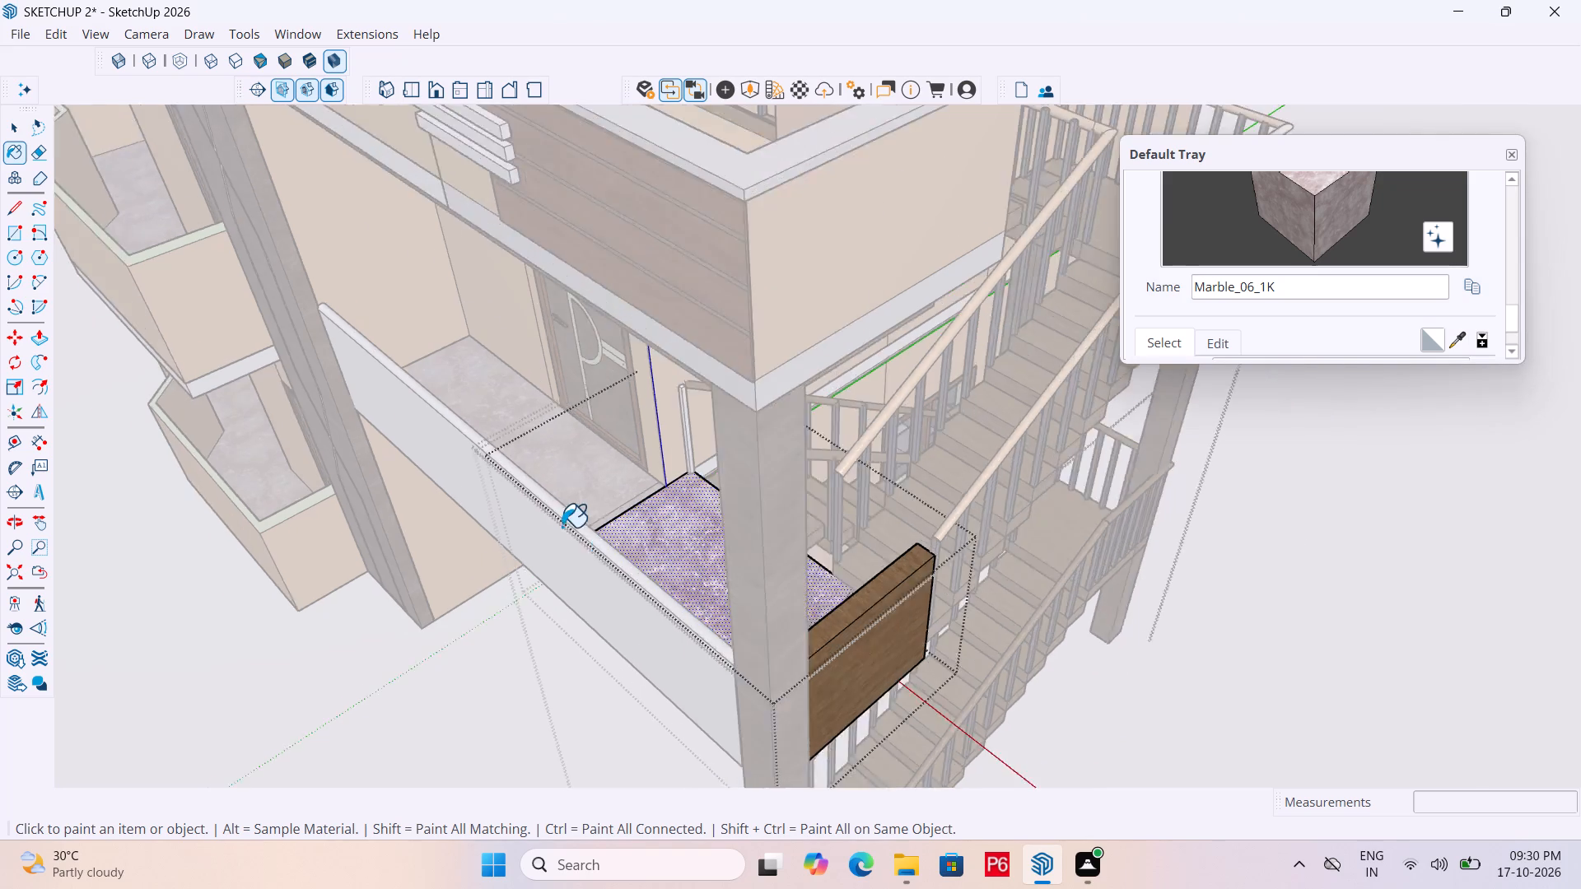
pyautogui.scroll(-9, 562, 527)
pyautogui.hotkey('ctrl', 's')
pyautogui.hotkey('ctrl', 's')
pyautogui.hotkey('ctrl', 's')
pyautogui.hotkey('ctrl', 's')
pyautogui.press('space')
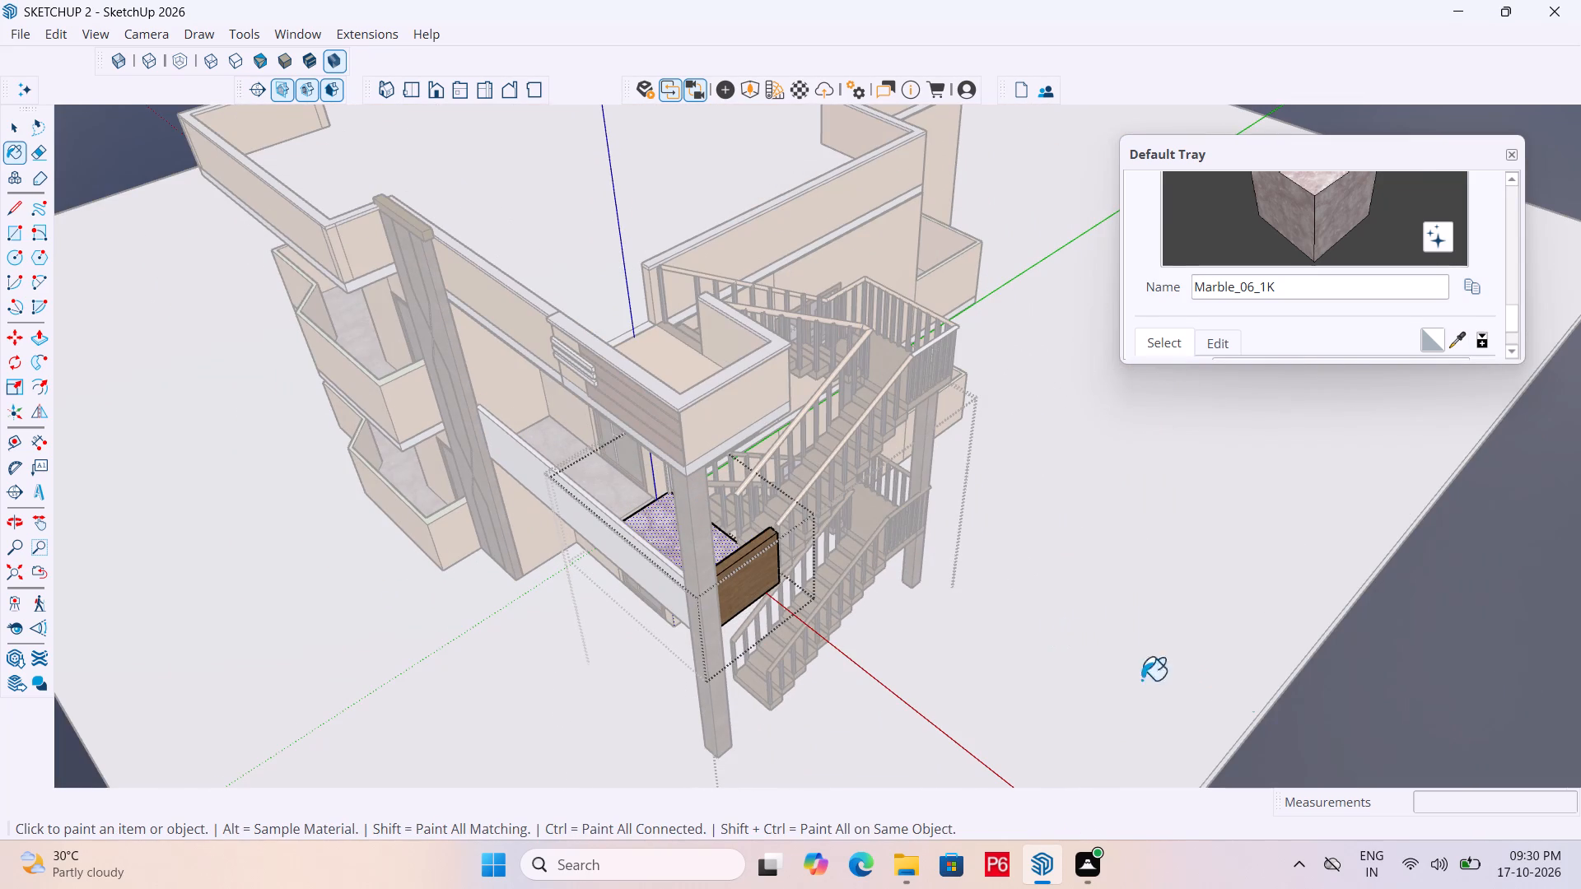
pyautogui.click(1392, 719)
pyautogui.press('space')
pyautogui.tripleClick(1412, 683)
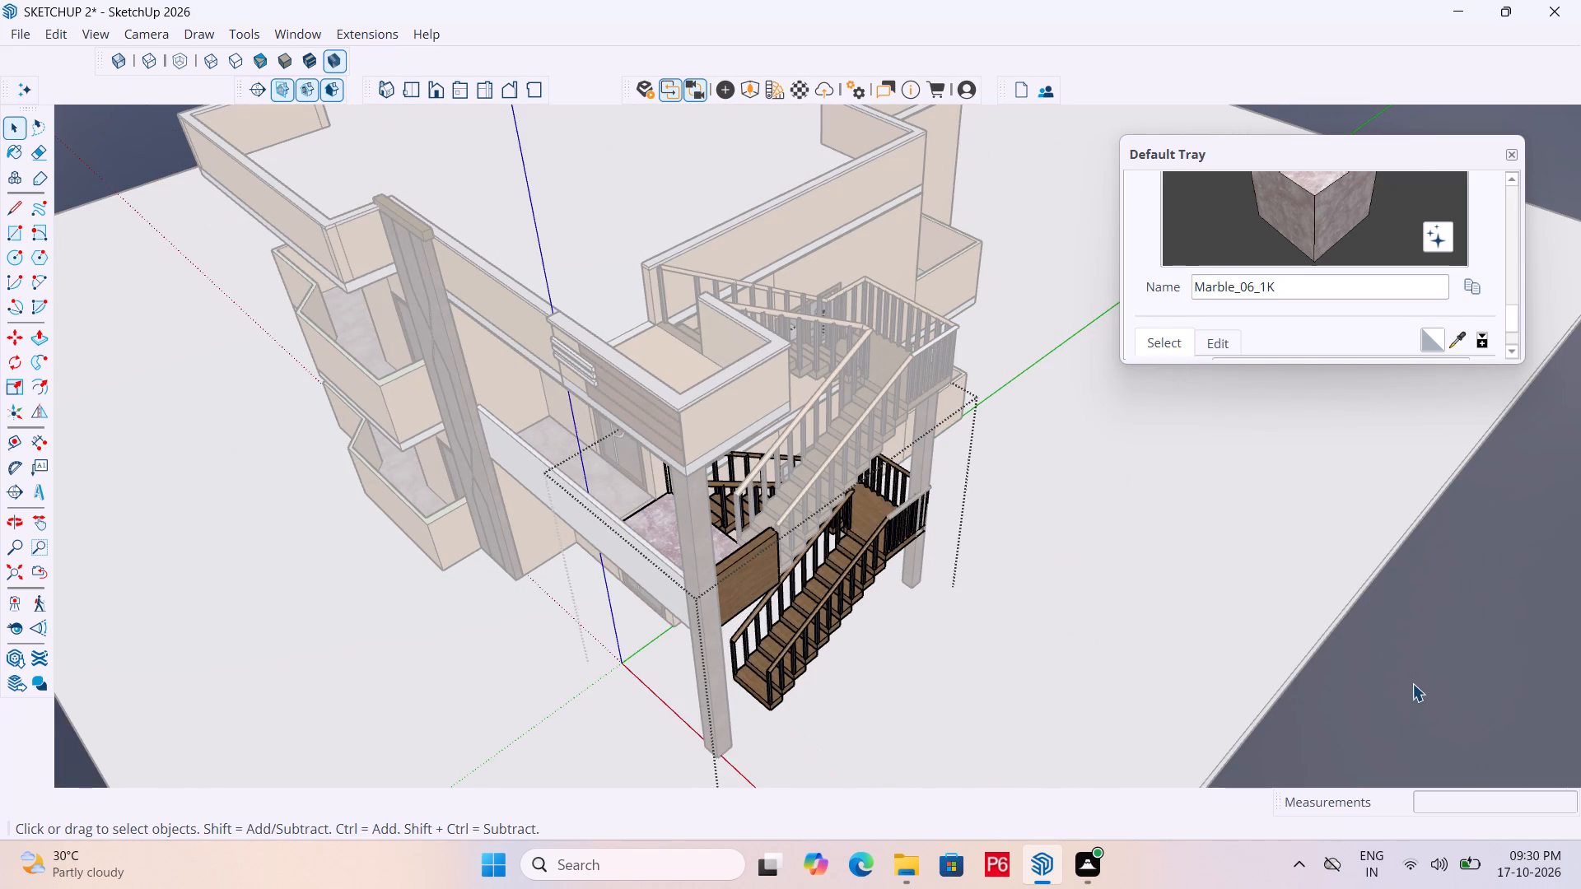
pyautogui.tripleClick(1412, 683)
# Open the group containing the white upper-floor front parapet beside the staircase and delete the parapet's large outer face.
pyautogui.scroll(-4, 801, 527)
pyautogui.moveTo(716, 571); pyautogui.dragTo(506, 585, button='middle')
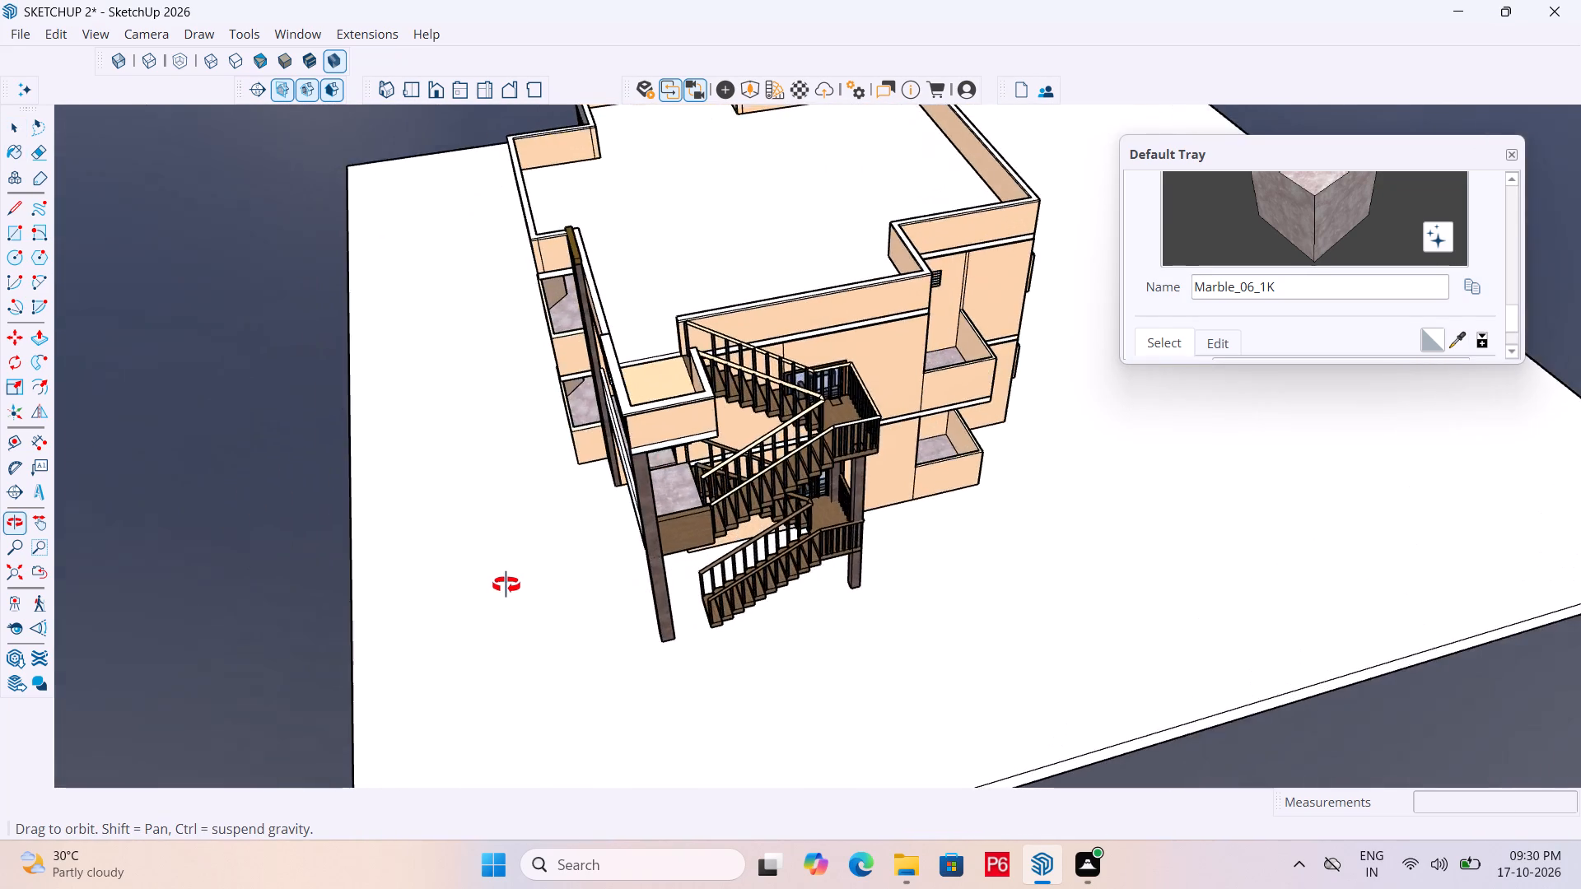
pyautogui.moveTo(506, 585); pyautogui.dragTo(802, 475, button='middle')
pyautogui.scroll(-4, 874, 268)
pyautogui.moveTo(832, 395); pyautogui.dragTo(837, 427, button='middle')
pyautogui.scroll(8, 722, 406)
pyautogui.moveTo(726, 401); pyautogui.dragTo(760, 379, button='middle')
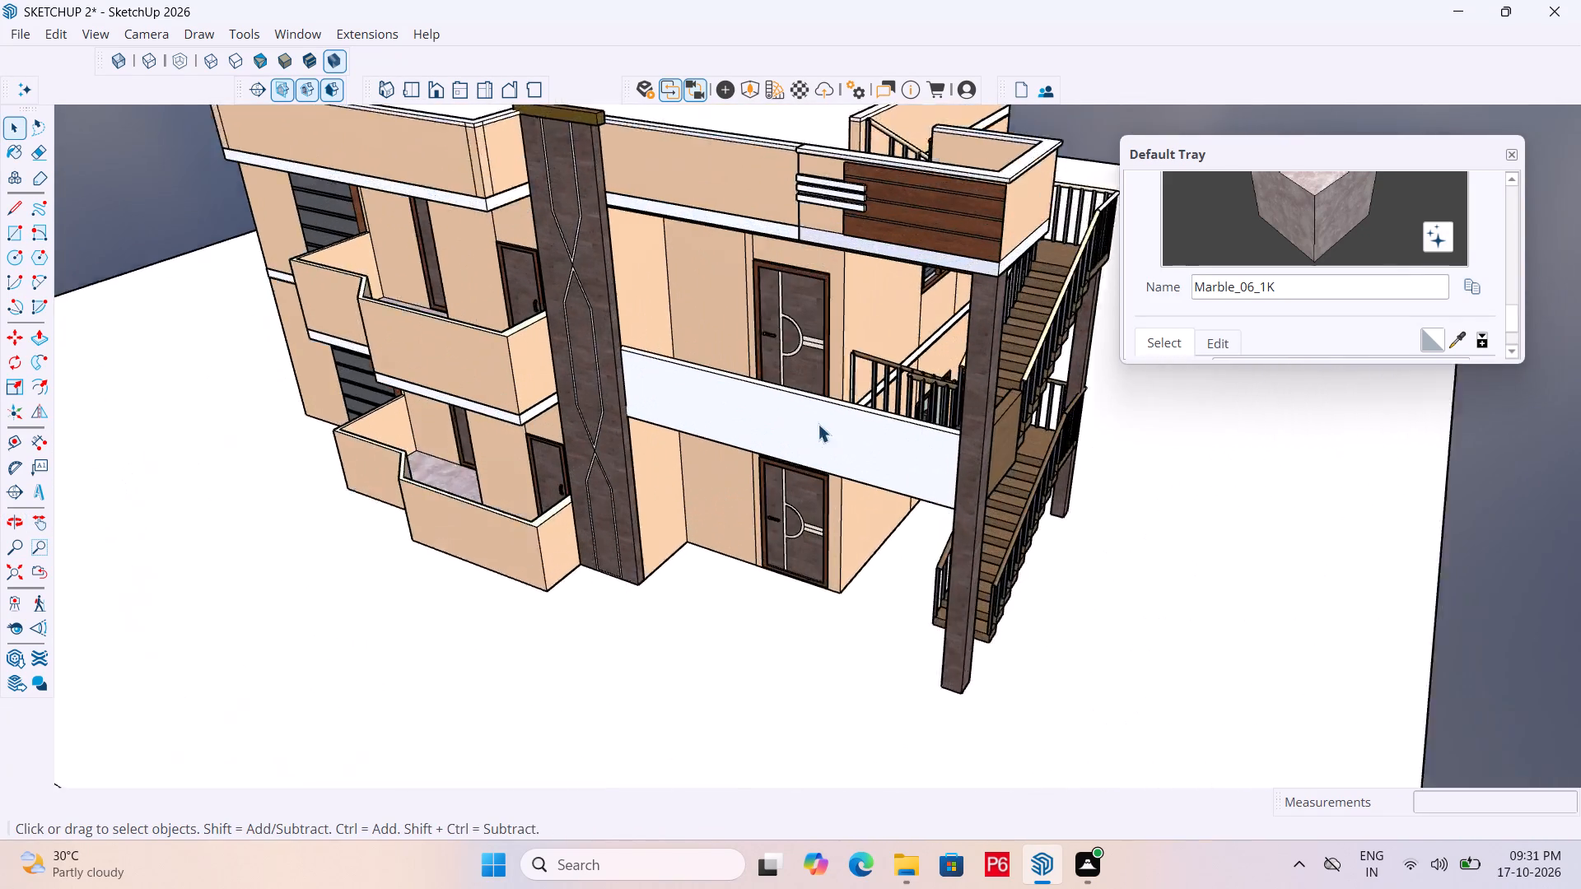
pyautogui.scroll(8, 818, 424)
pyautogui.moveTo(848, 418); pyautogui.dragTo(811, 389, button='middle')
pyautogui.scroll(1, 815, 392)
pyautogui.click(824, 402)
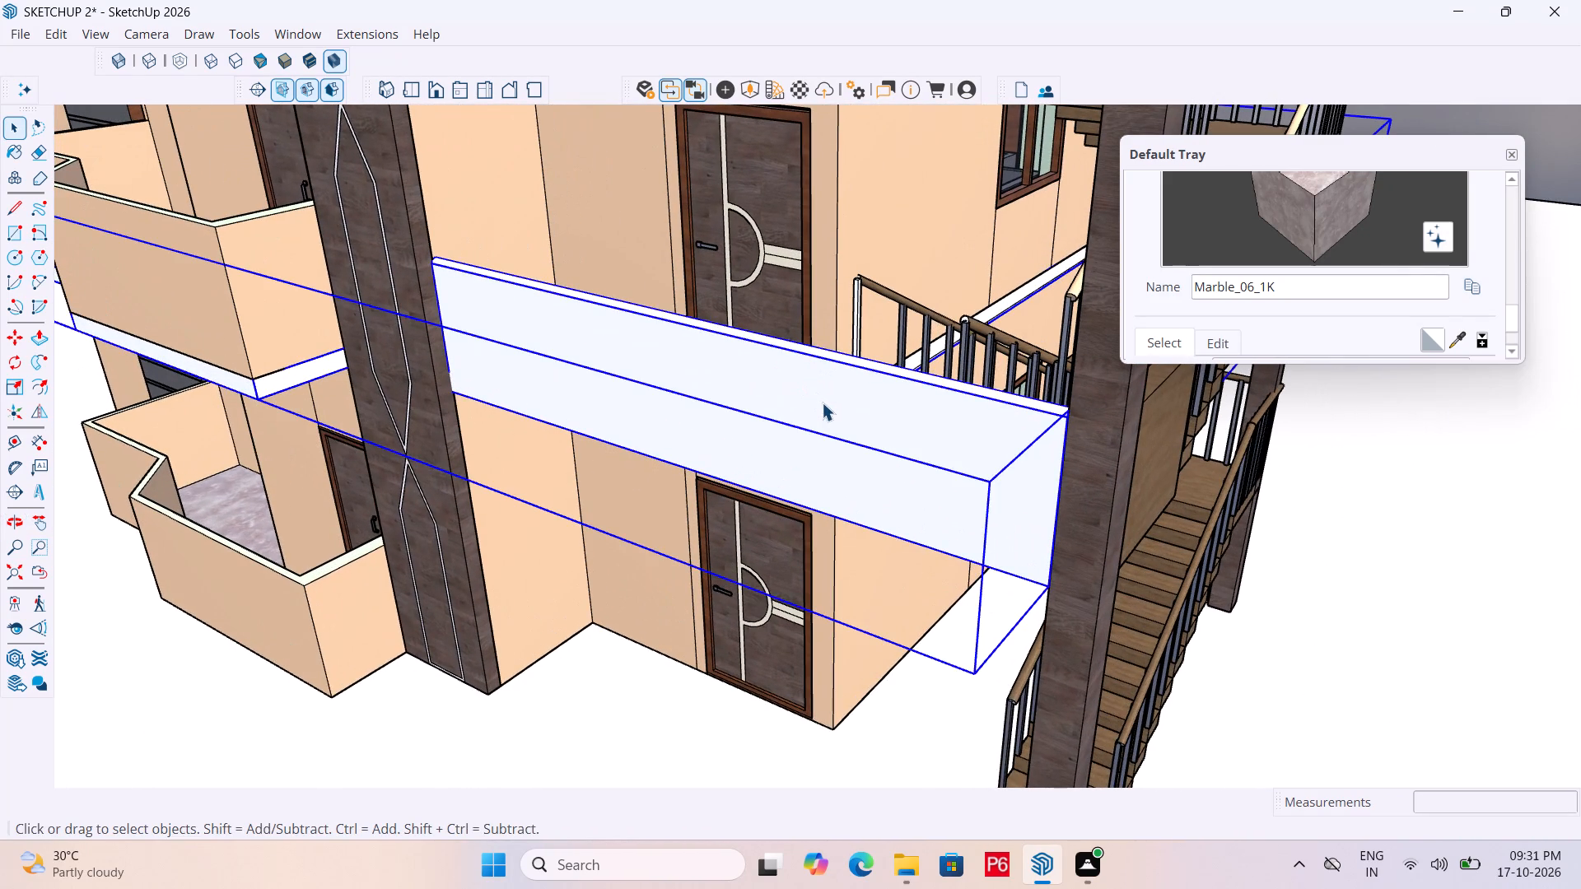
pyautogui.doubleClick(822, 403)
pyautogui.click(692, 408)
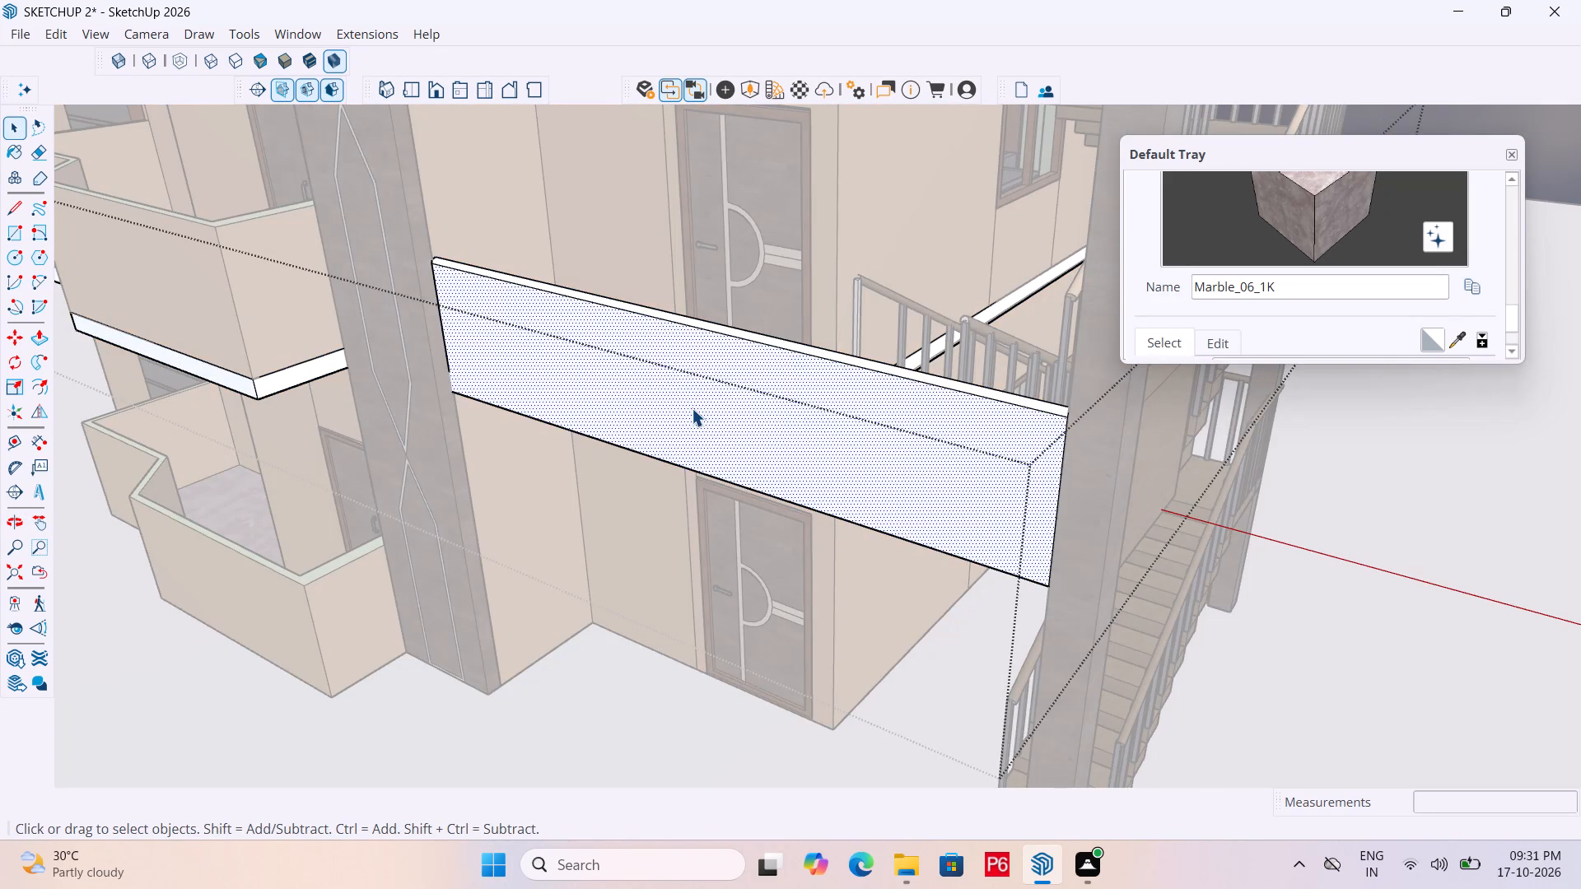
pyautogui.moveTo(693, 417); pyautogui.dragTo(581, 109, button='middle')
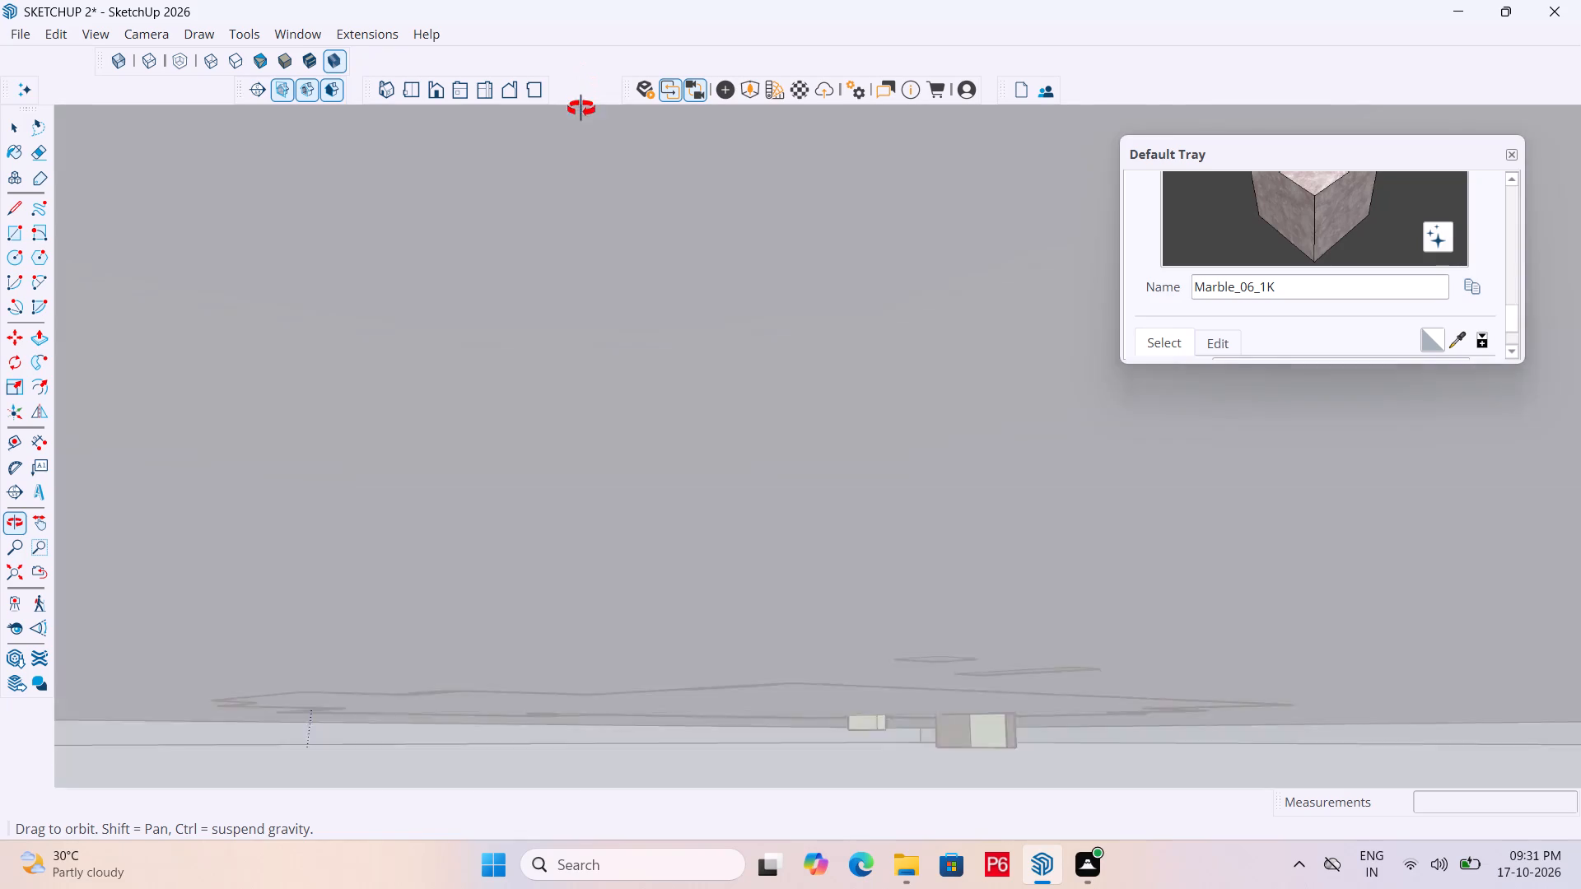
pyautogui.moveTo(581, 109); pyautogui.dragTo(355, 527, button='middle')
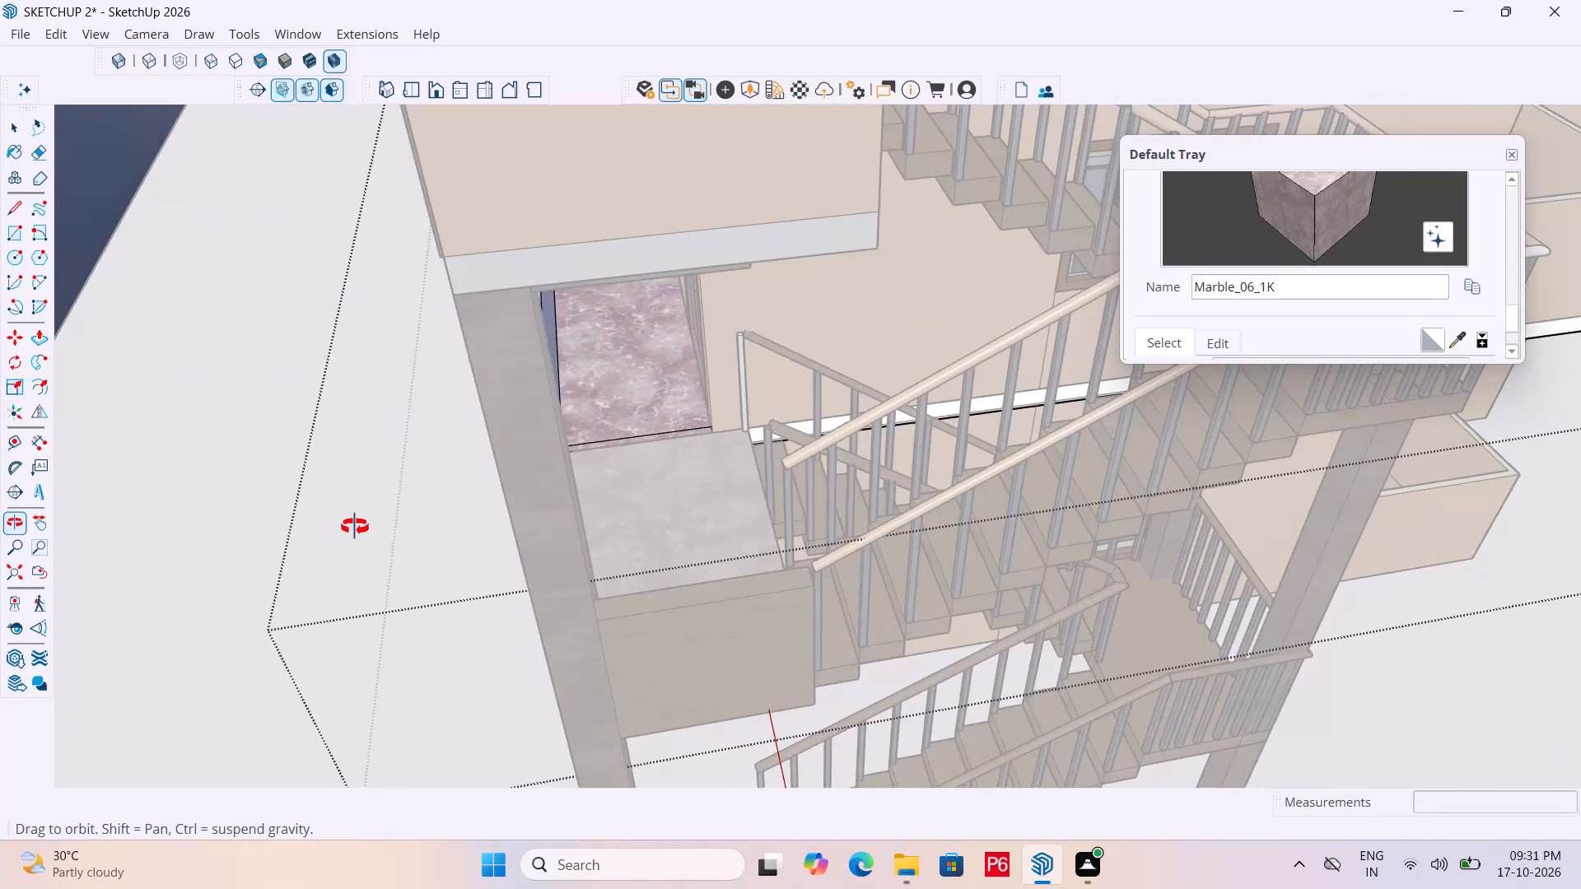
pyautogui.moveTo(355, 527); pyautogui.dragTo(702, 469, button='middle')
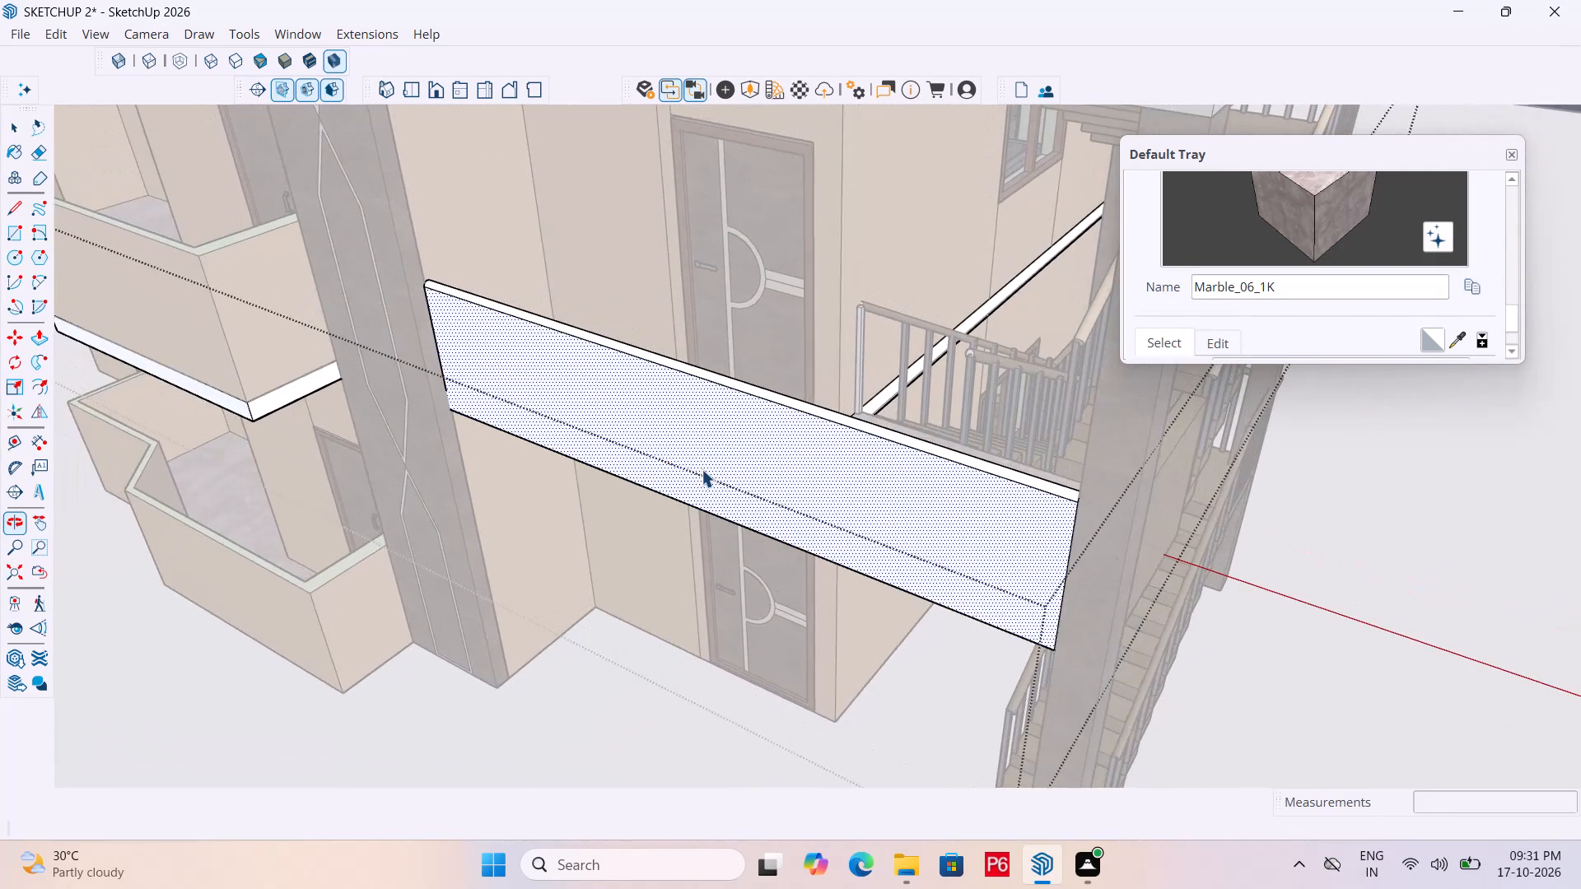
pyautogui.press('Delete')
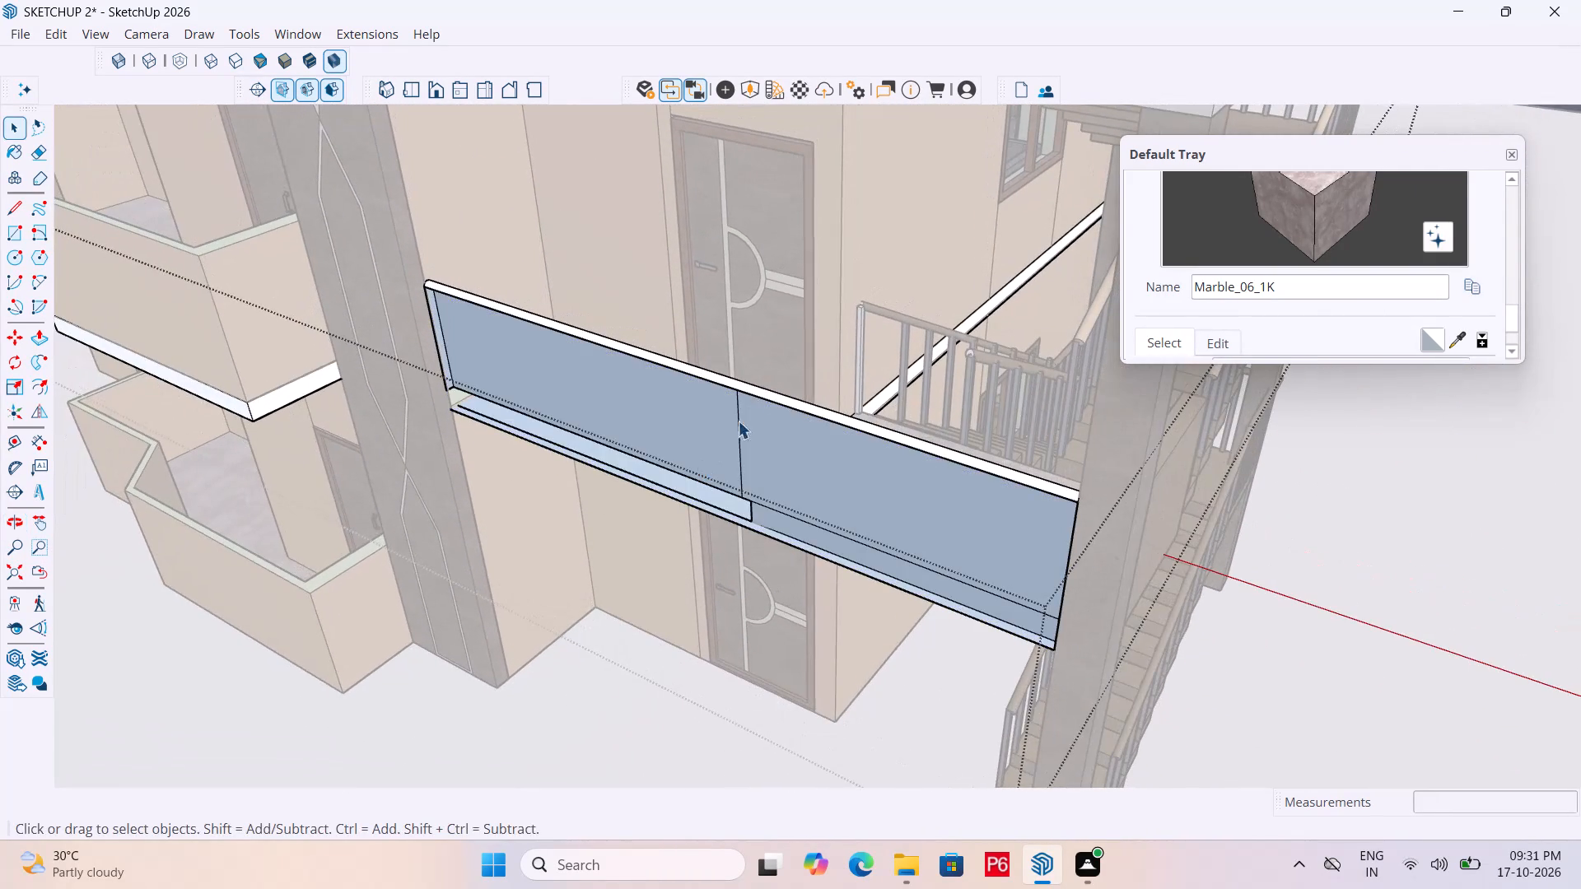
# Delete the parapet's two inner faces and the vertical edge dividing them.
pyautogui.scroll(4, 764, 393)
pyautogui.middleClick(764, 393)
pyautogui.click(766, 433)
pyautogui.press('Delete')
pyautogui.click(719, 437)
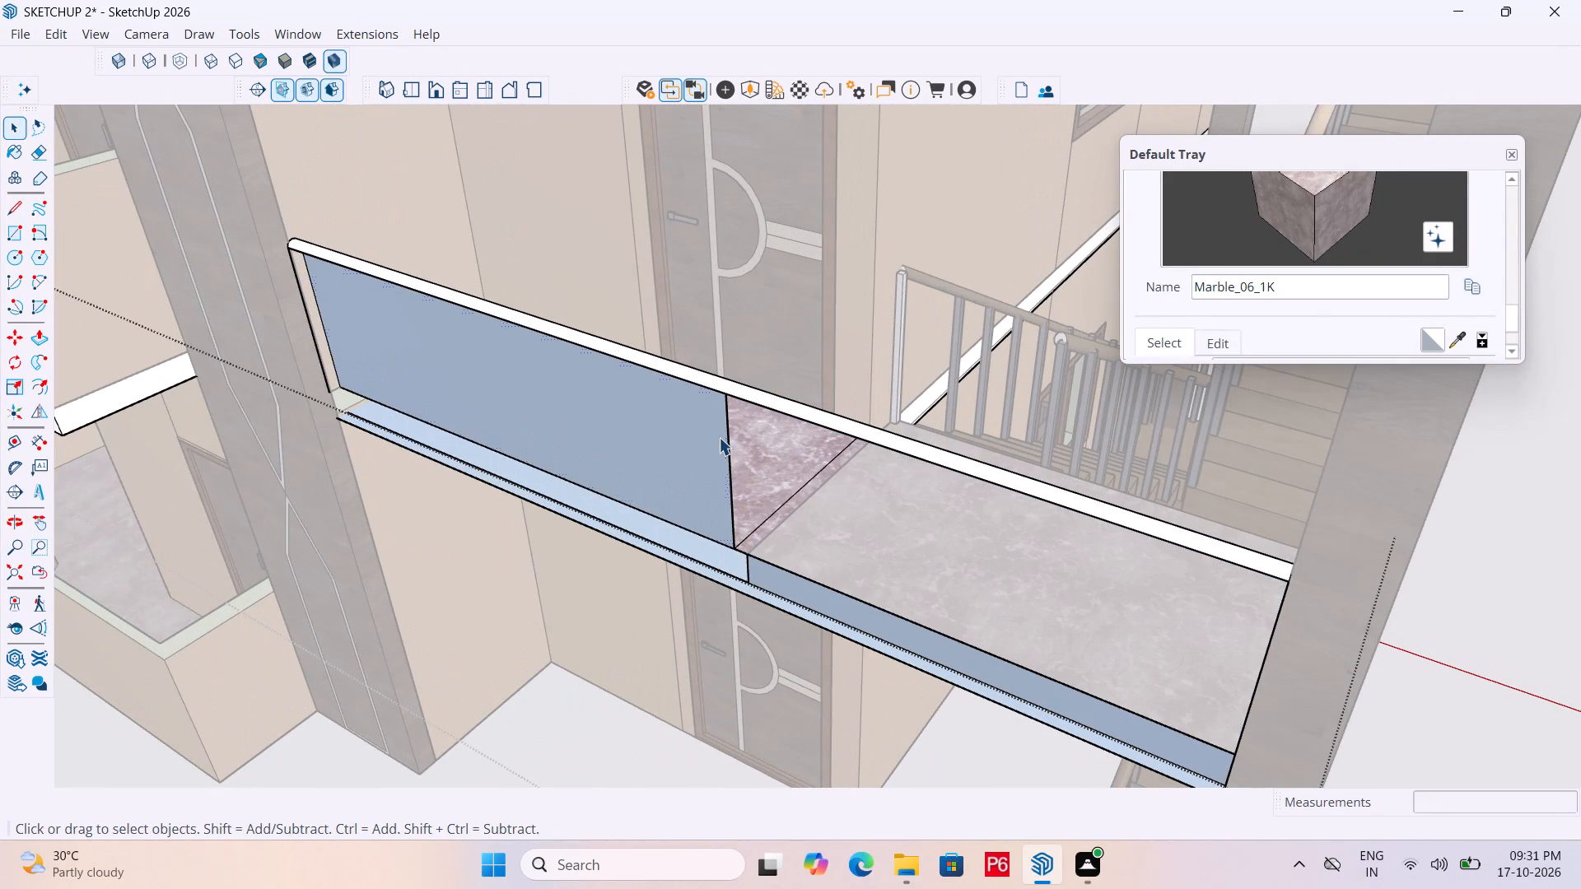
pyautogui.press('Delete')
pyautogui.click(727, 436)
pyautogui.press('Delete')
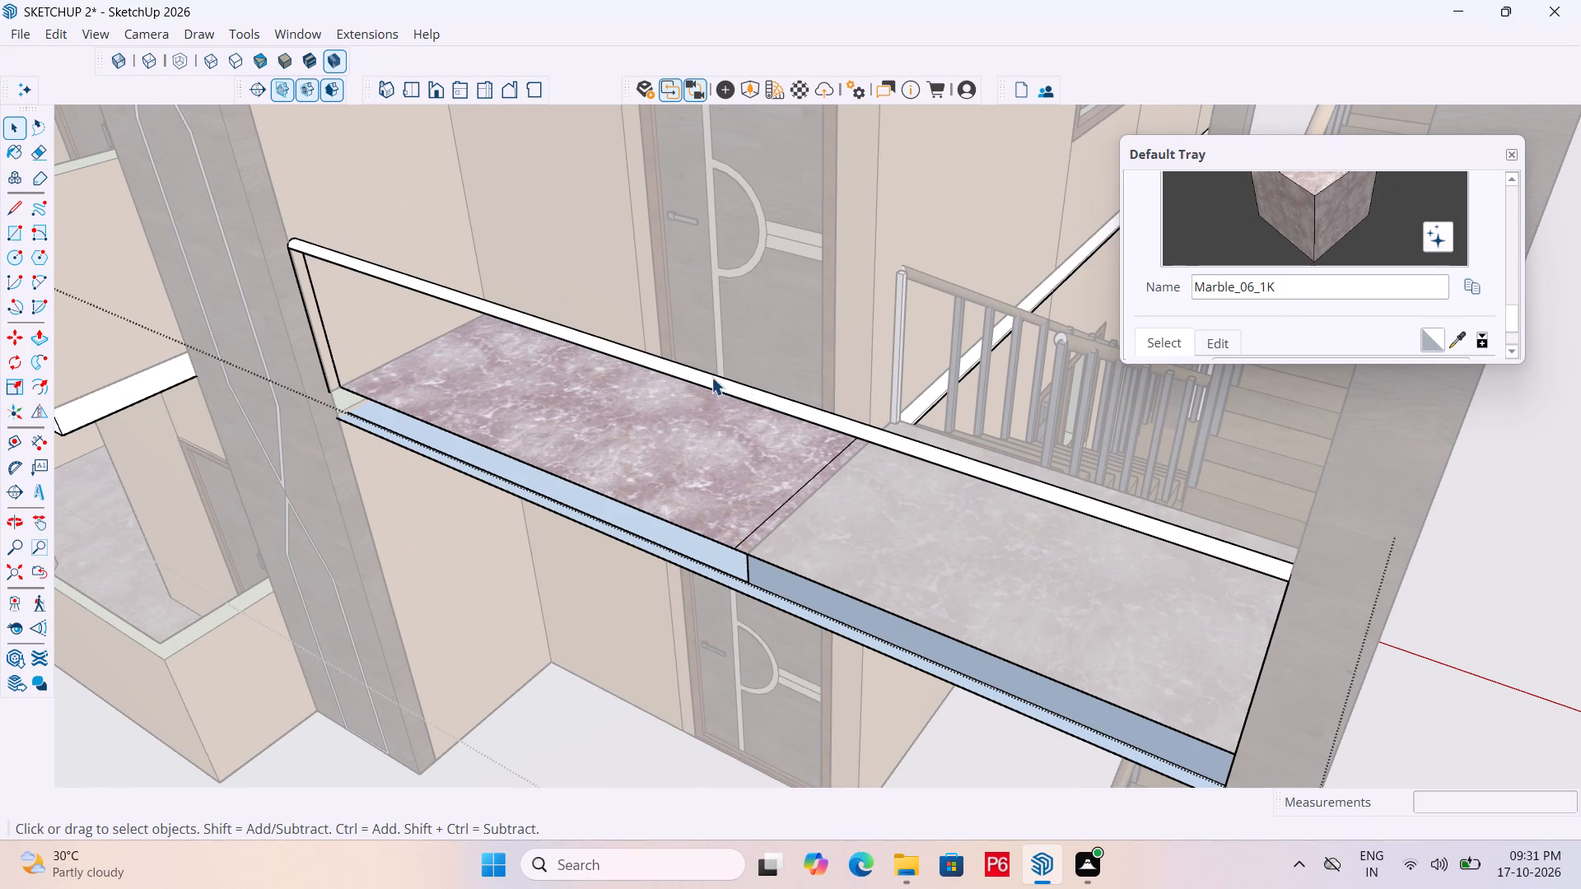
# Delete the parapet's top strip and its remaining long edges above the marble balcony floor.
pyautogui.moveTo(657, 369); pyautogui.dragTo(599, 394, button='middle')
pyautogui.click(616, 389)
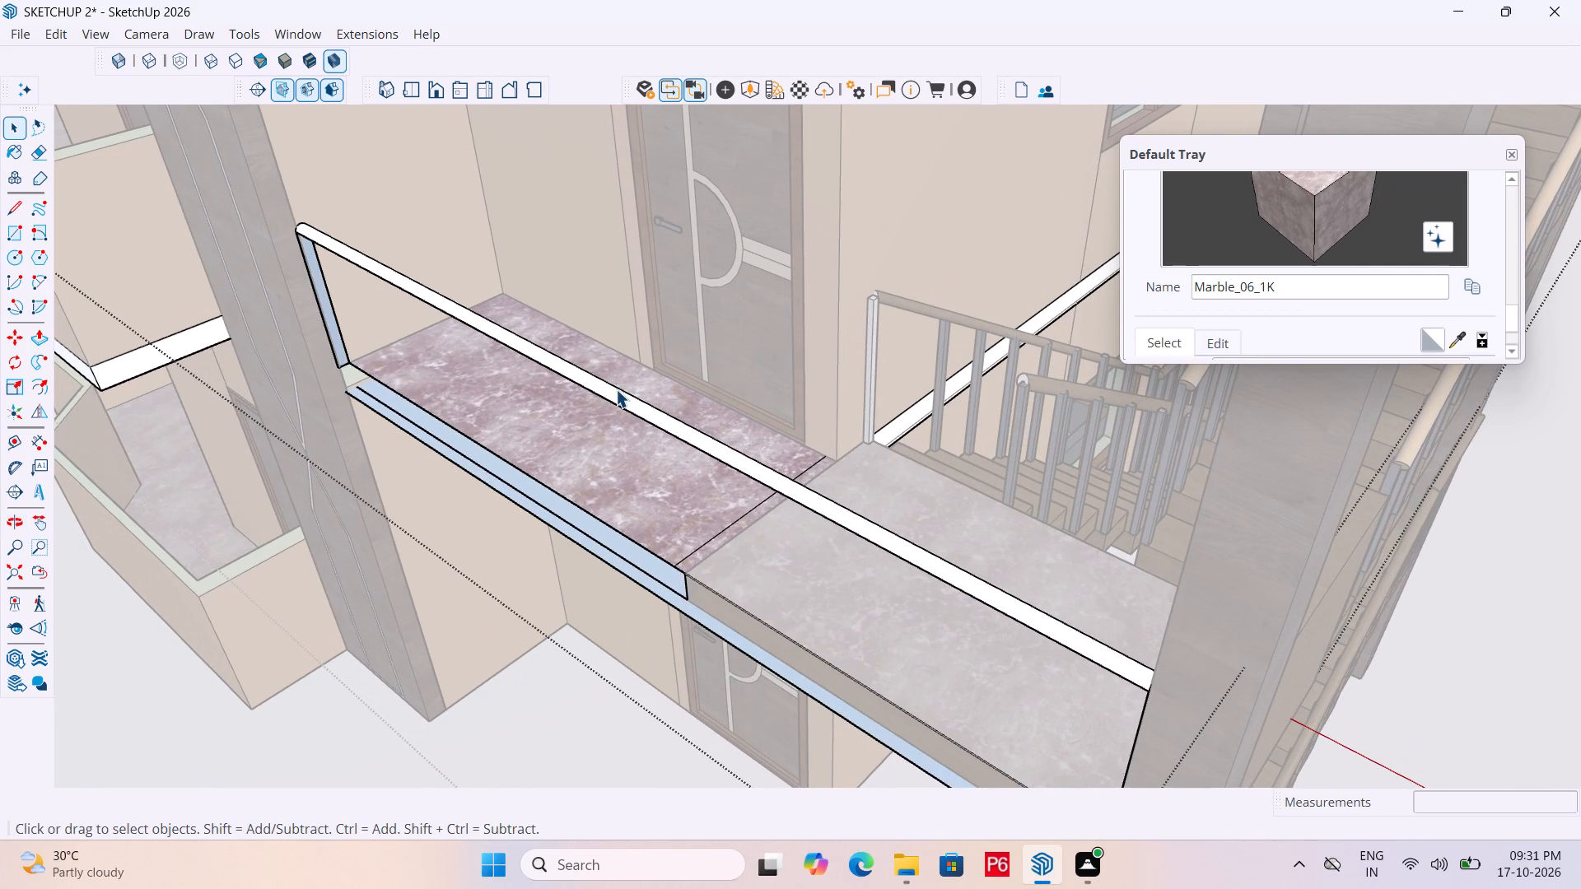
pyautogui.press('Delete')
pyautogui.click(616, 401)
pyautogui.press('Delete')
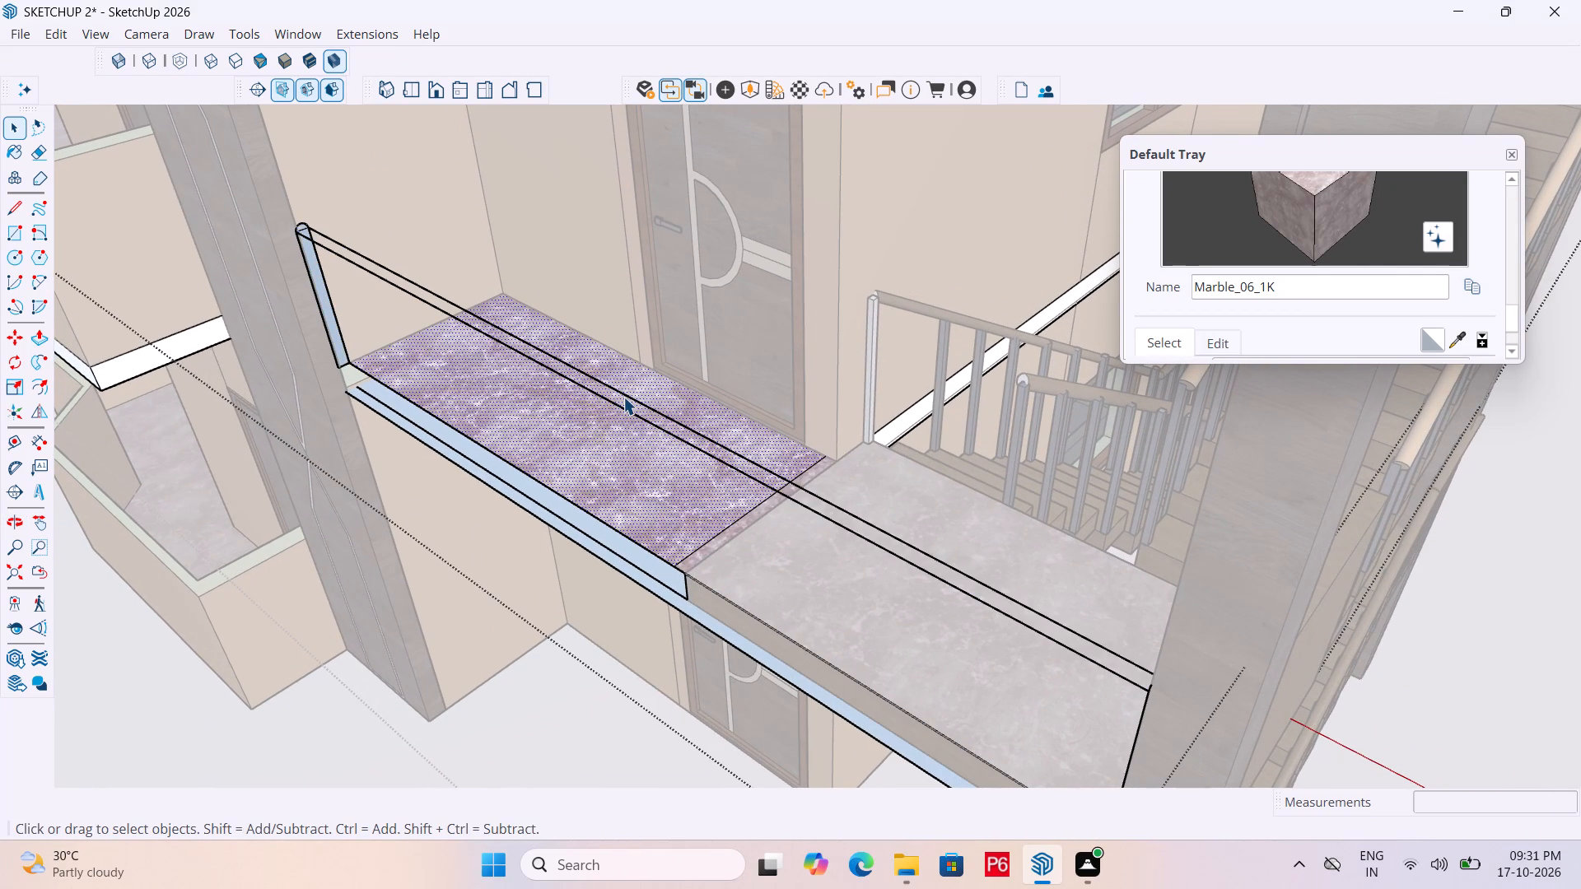
pyautogui.hotkey('ctrl', 'z')
pyautogui.scroll(9, 657, 441)
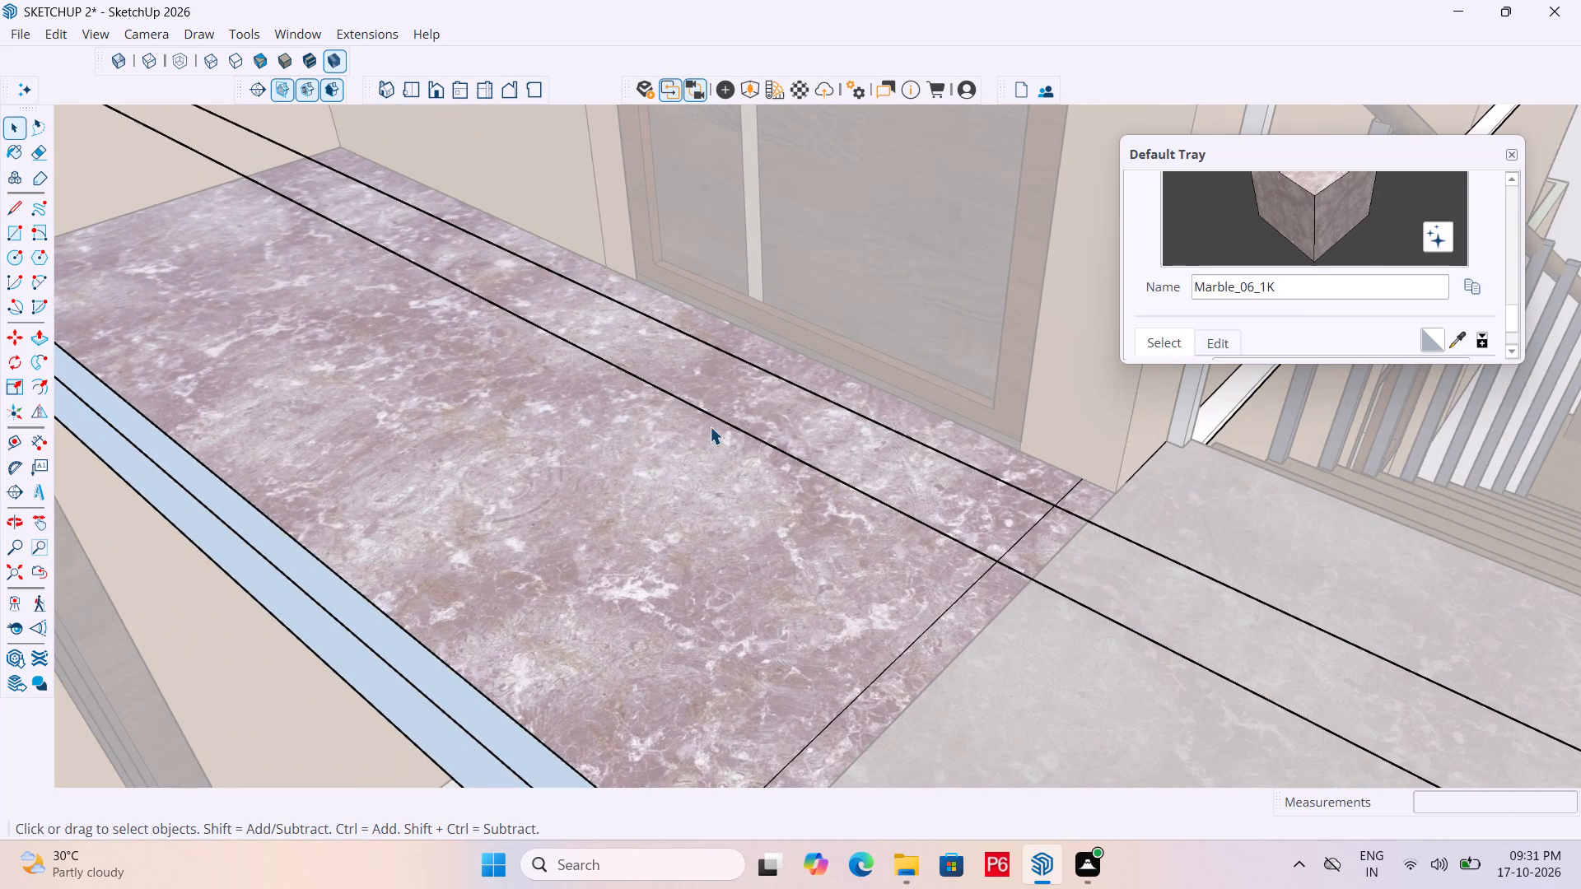
pyautogui.click(718, 420)
pyautogui.press('Delete')
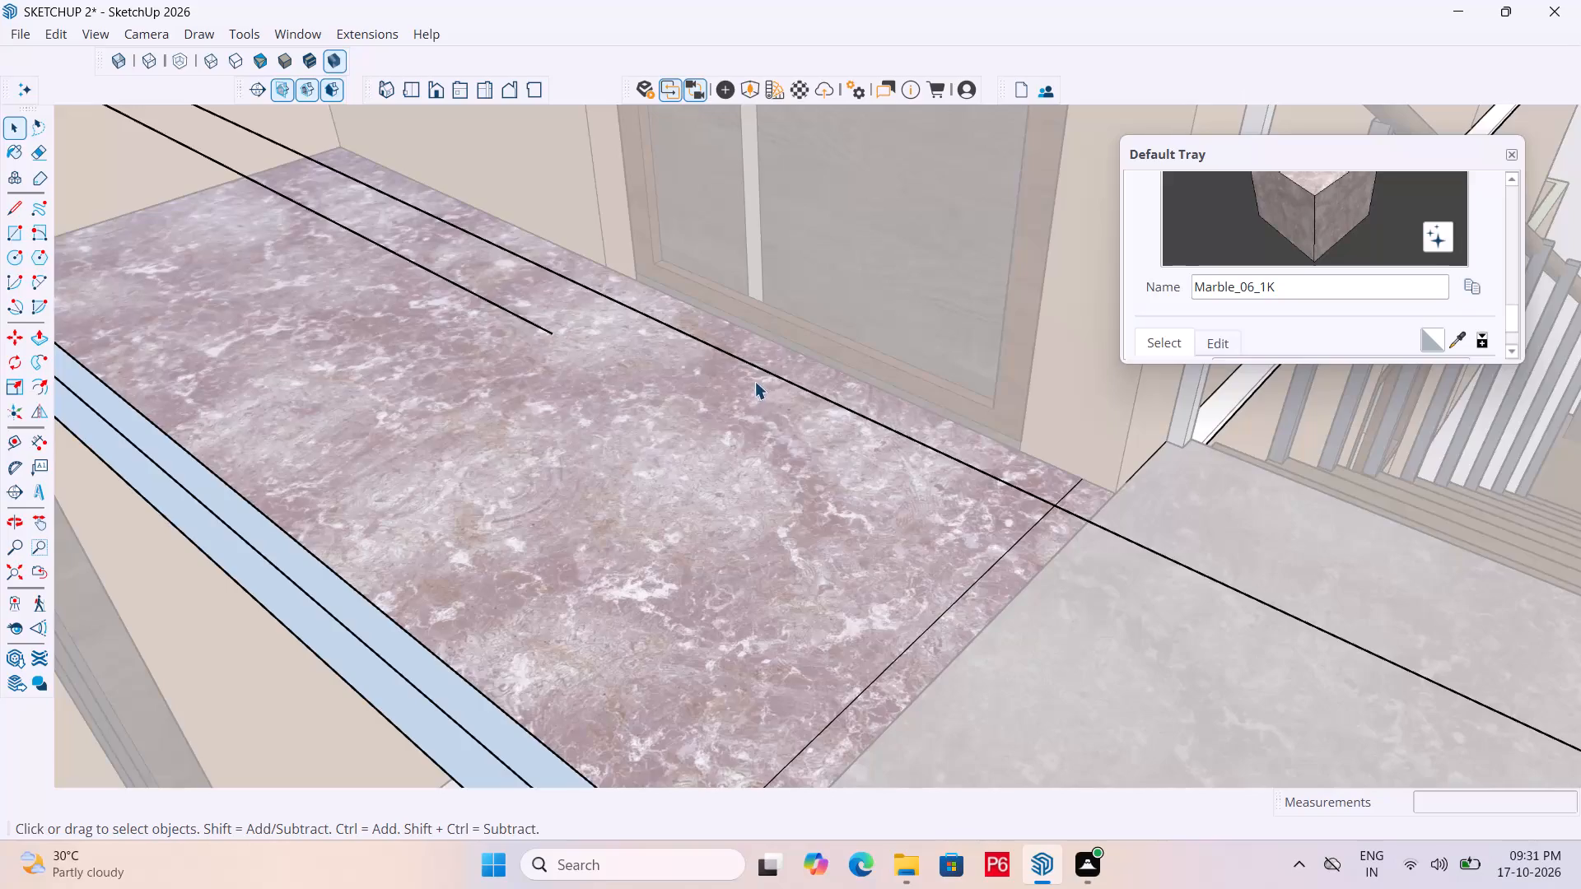
pyautogui.click(763, 370)
pyautogui.press('Delete')
pyautogui.click(540, 328)
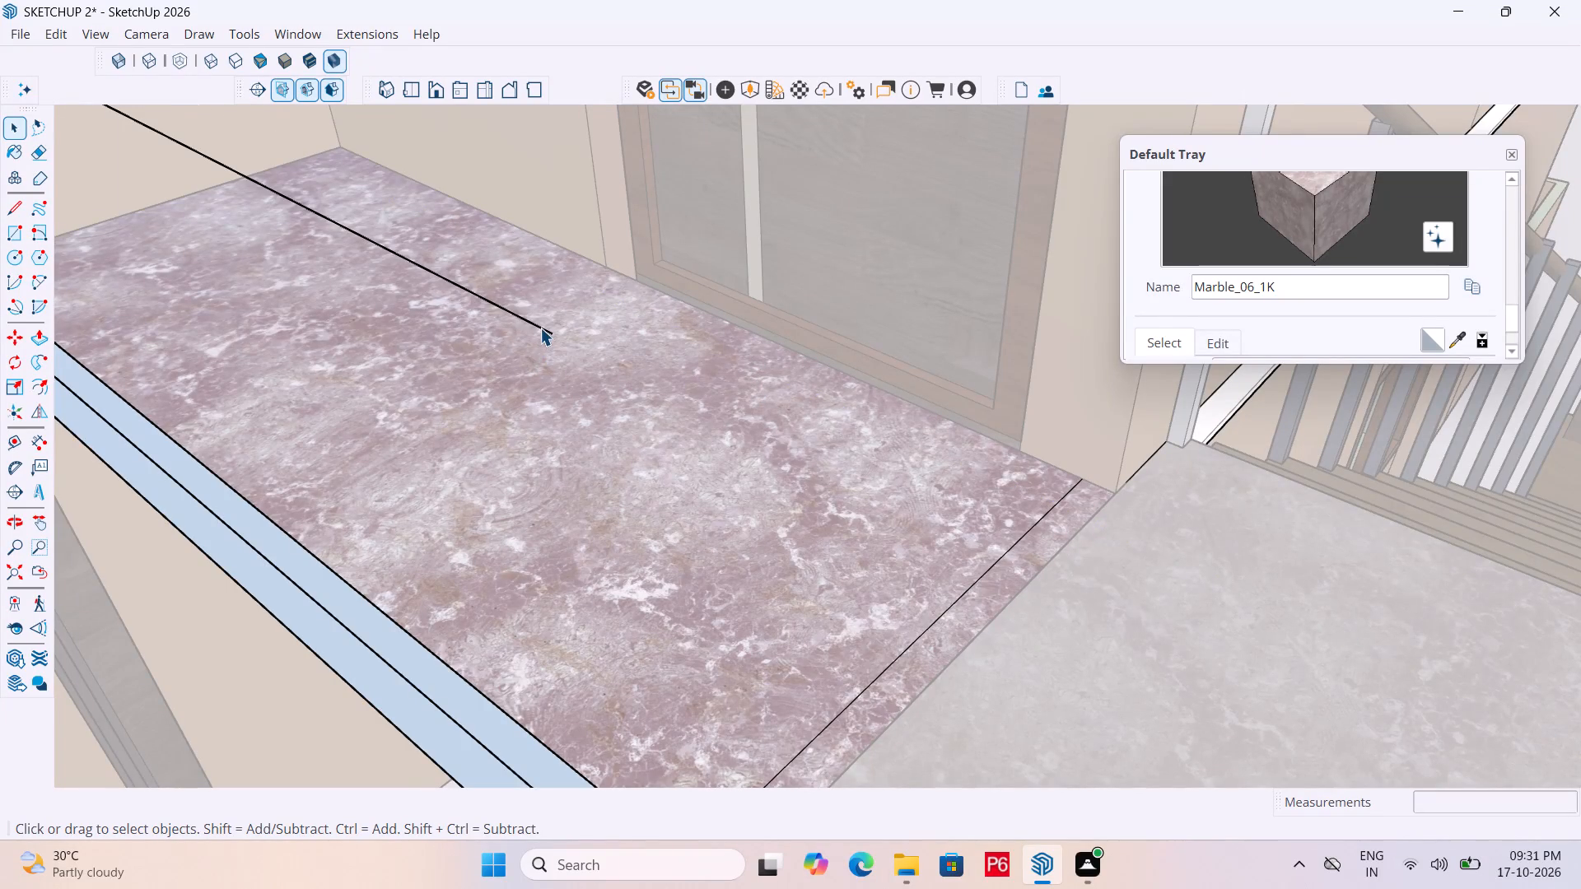
pyautogui.press('Delete')
# Examine the open front edge of the balcony slab and the leftover parapet end profiles at both columns.
pyautogui.scroll(-6, 539, 322)
pyautogui.scroll(-5, 487, 412)
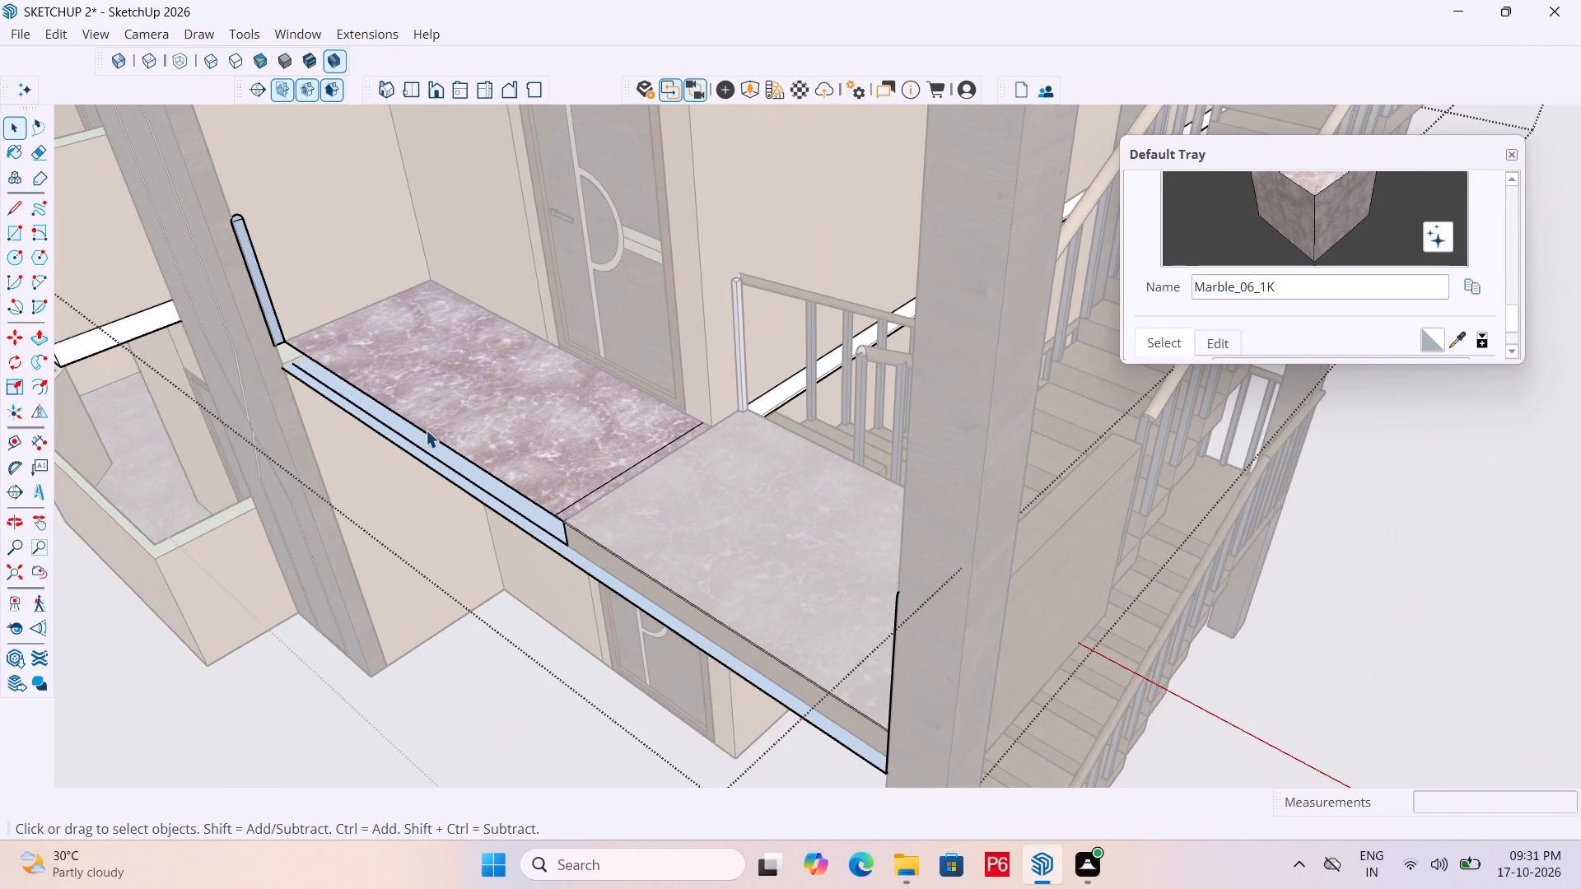
pyautogui.scroll(-1, 425, 430)
pyautogui.moveTo(425, 430); pyautogui.dragTo(465, 431, button='middle')
pyautogui.scroll(11, 161, 271)
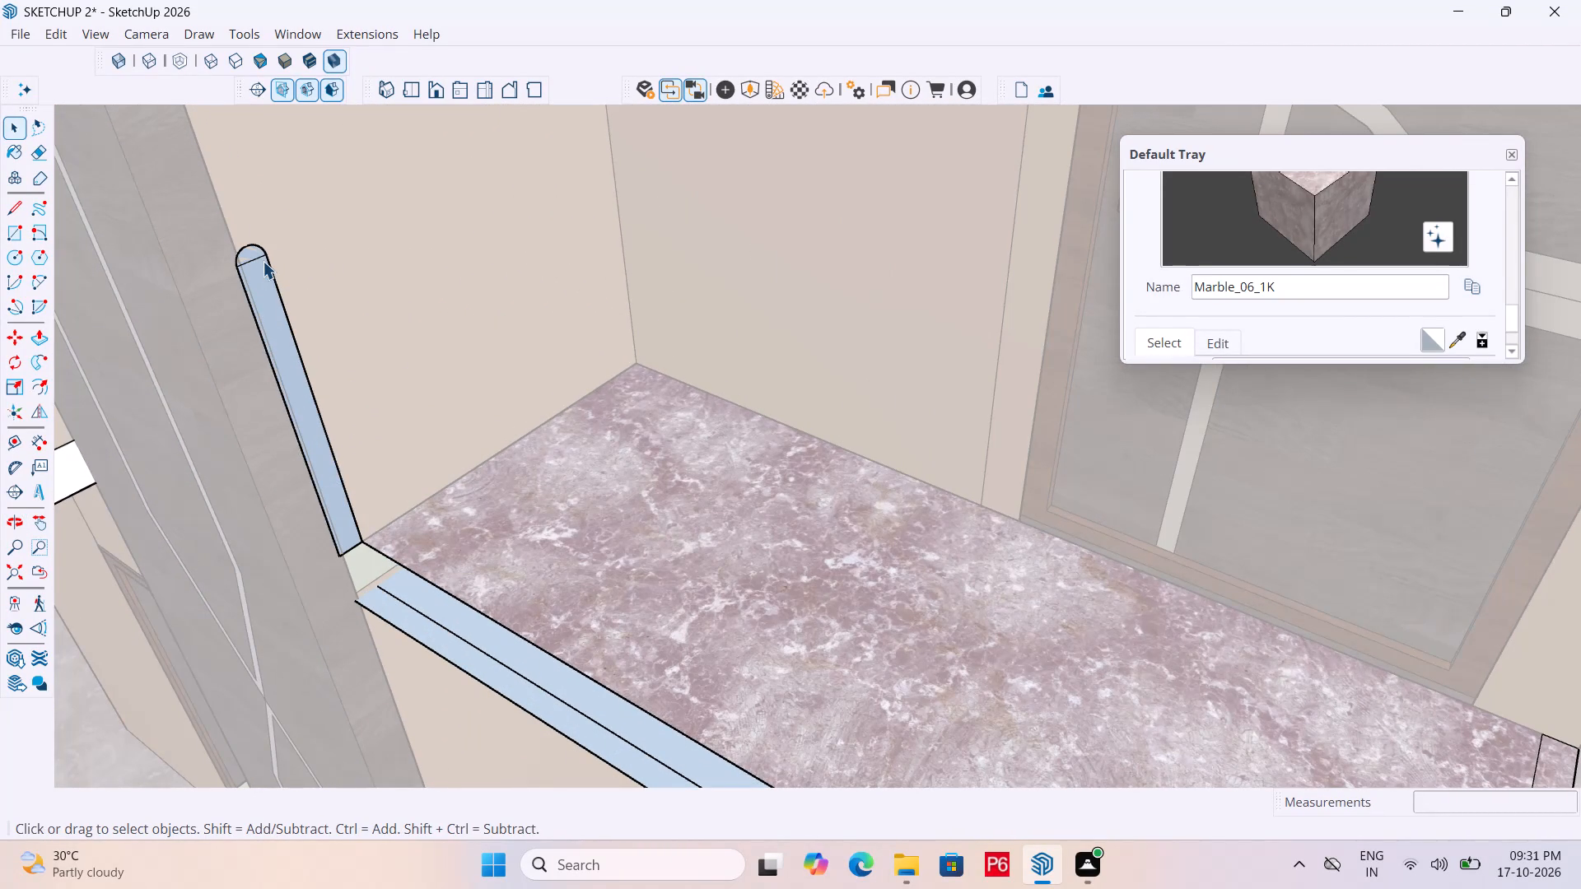
pyautogui.click(263, 261)
pyautogui.scroll(-4, 329, 319)
pyautogui.moveTo(334, 333); pyautogui.dragTo(384, 403, button='middle')
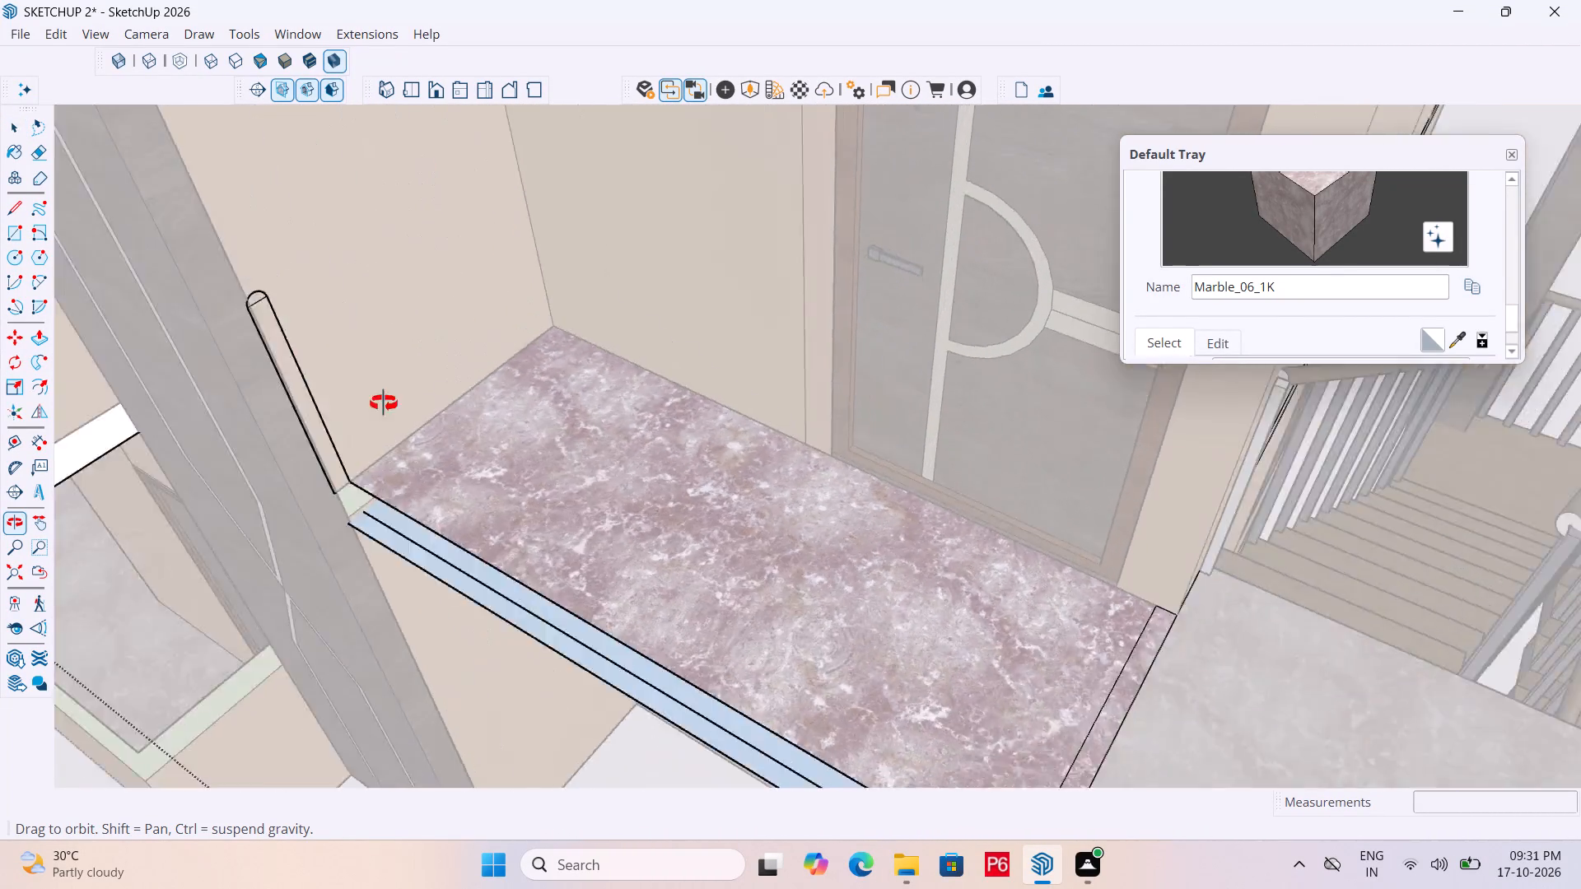
pyautogui.moveTo(384, 403); pyautogui.dragTo(531, 405, button='middle')
pyautogui.scroll(-6, 290, 341)
pyautogui.scroll(-3, 343, 421)
pyautogui.moveTo(759, 511); pyautogui.dragTo(1075, 477, button='middle')
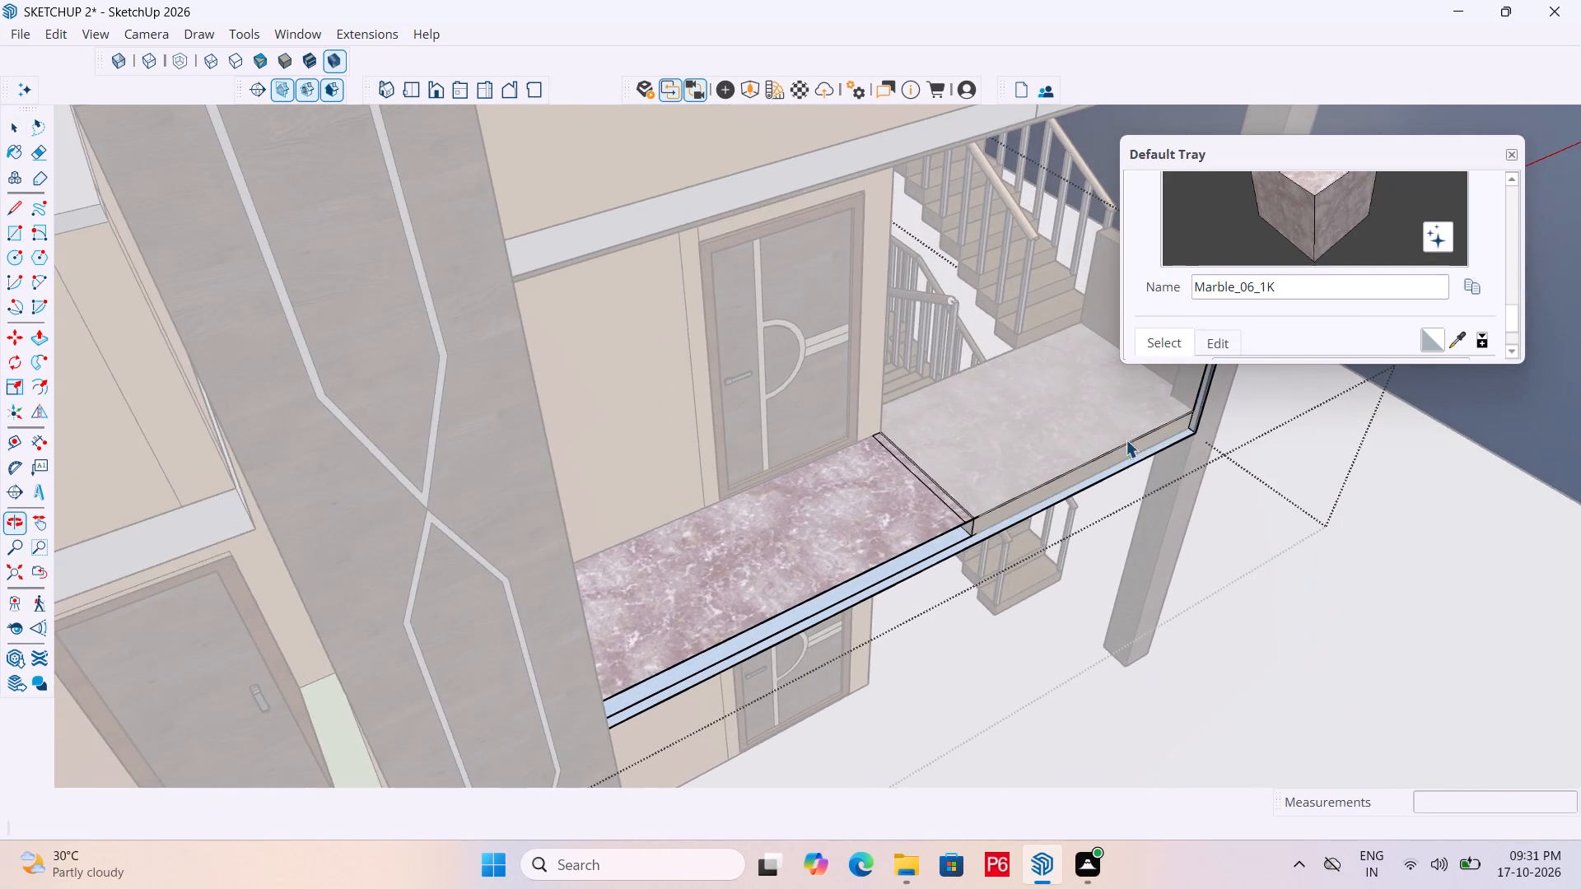
pyautogui.scroll(-6, 620, 503)
pyautogui.scroll(5, 1047, 432)
pyautogui.scroll(2, 859, 407)
pyautogui.moveTo(860, 403); pyautogui.dragTo(914, 373, button='middle')
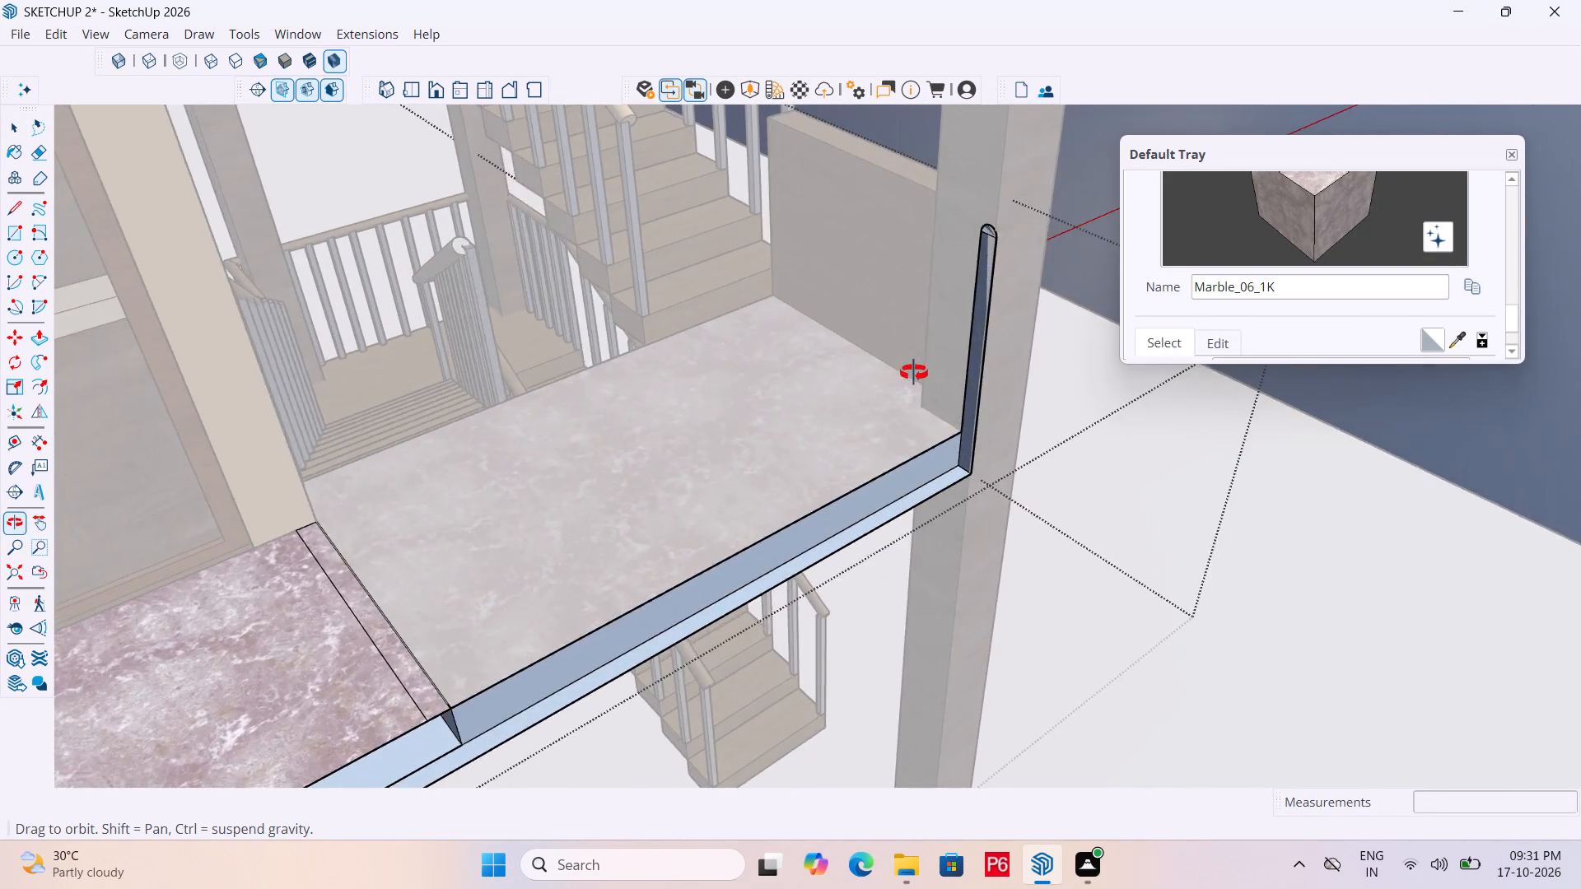
pyautogui.moveTo(914, 373); pyautogui.dragTo(870, 394, button='middle')
pyautogui.scroll(4, 1005, 345)
pyautogui.scroll(-5, 940, 291)
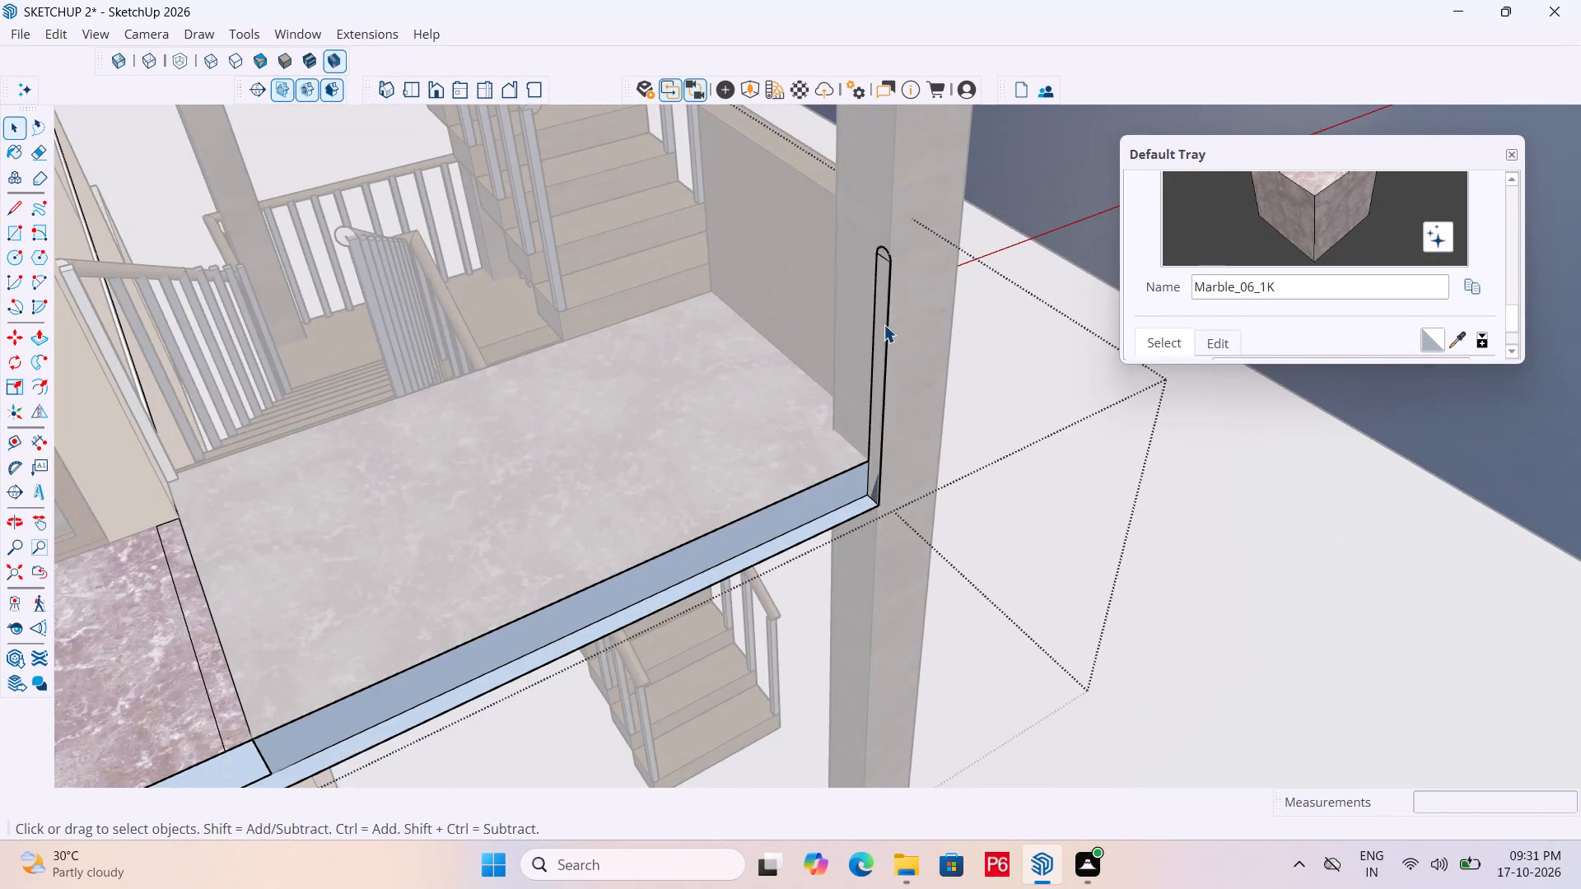
pyautogui.moveTo(884, 324); pyautogui.dragTo(941, 309, button='middle')
pyautogui.scroll(5, 932, 313)
pyautogui.middleClick(945, 305)
pyautogui.scroll(-6, 1002, 355)
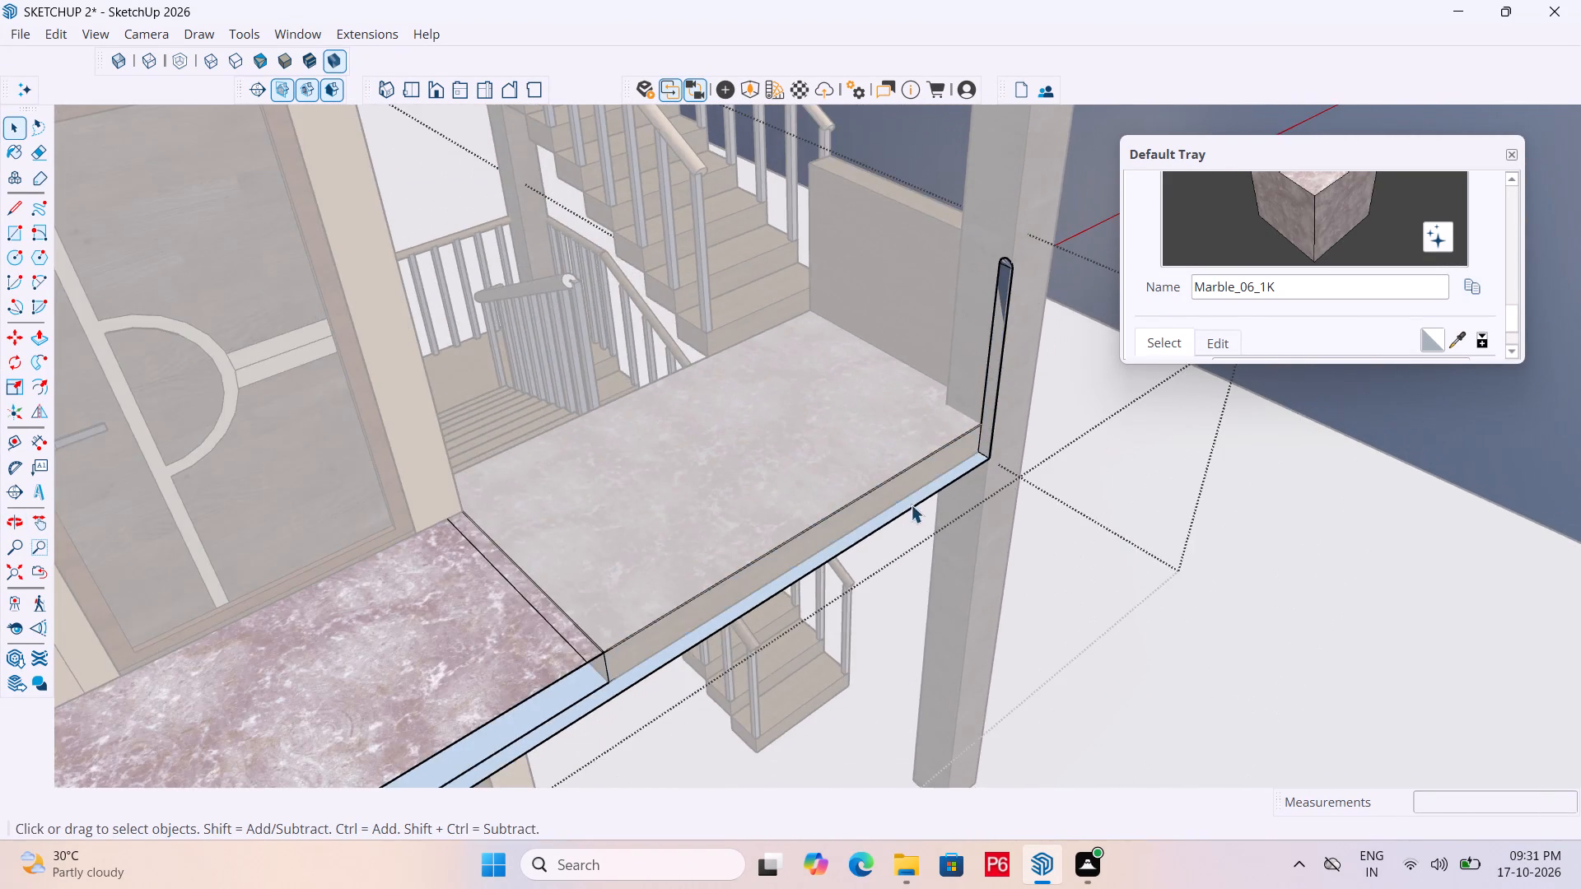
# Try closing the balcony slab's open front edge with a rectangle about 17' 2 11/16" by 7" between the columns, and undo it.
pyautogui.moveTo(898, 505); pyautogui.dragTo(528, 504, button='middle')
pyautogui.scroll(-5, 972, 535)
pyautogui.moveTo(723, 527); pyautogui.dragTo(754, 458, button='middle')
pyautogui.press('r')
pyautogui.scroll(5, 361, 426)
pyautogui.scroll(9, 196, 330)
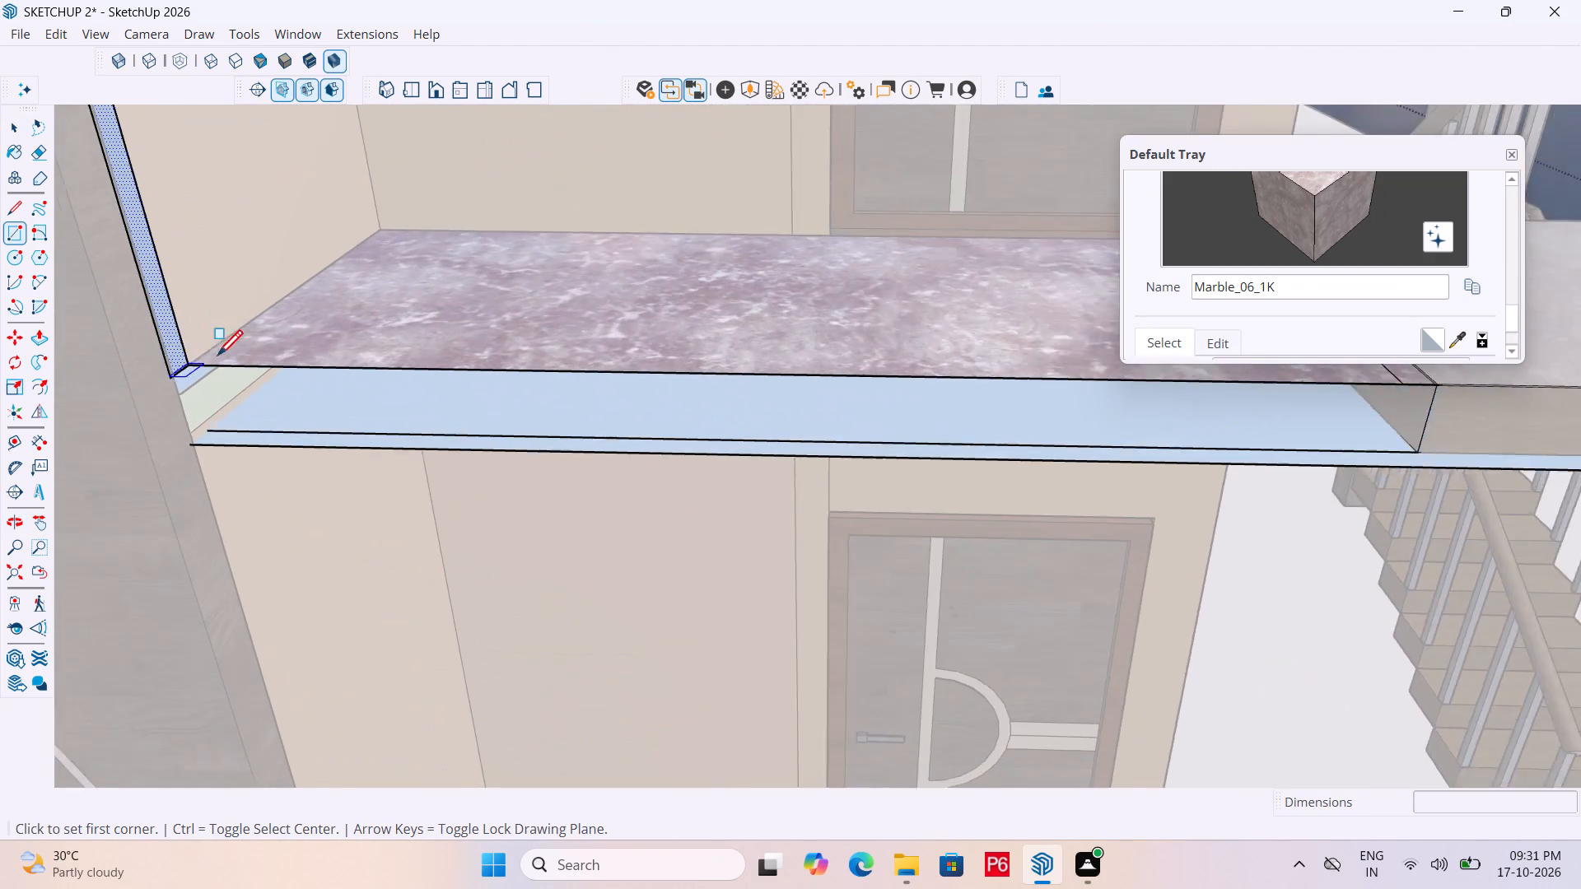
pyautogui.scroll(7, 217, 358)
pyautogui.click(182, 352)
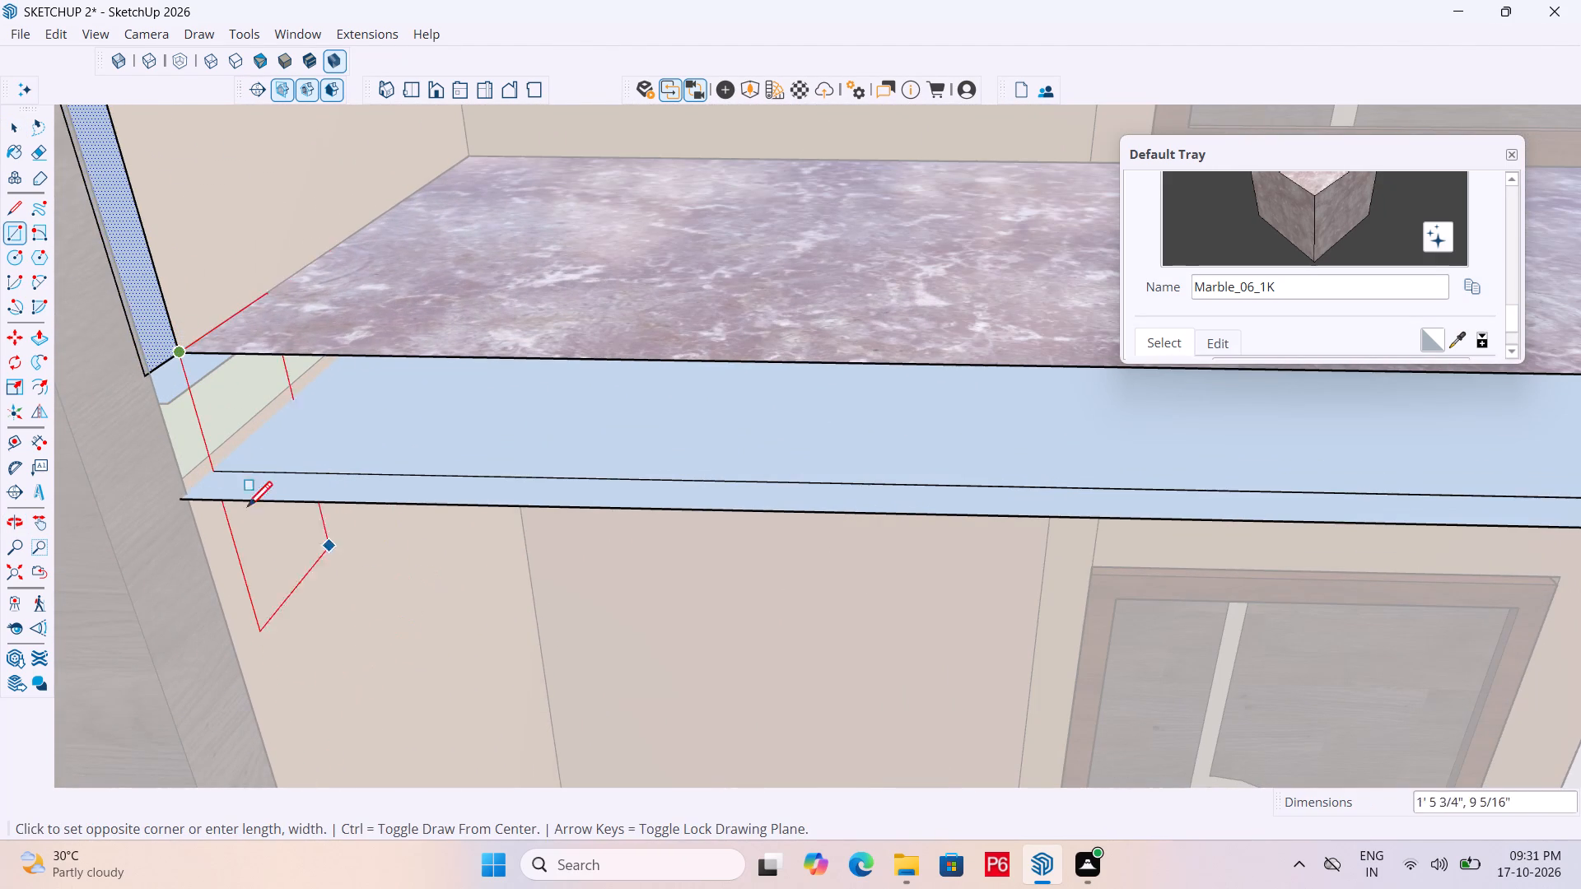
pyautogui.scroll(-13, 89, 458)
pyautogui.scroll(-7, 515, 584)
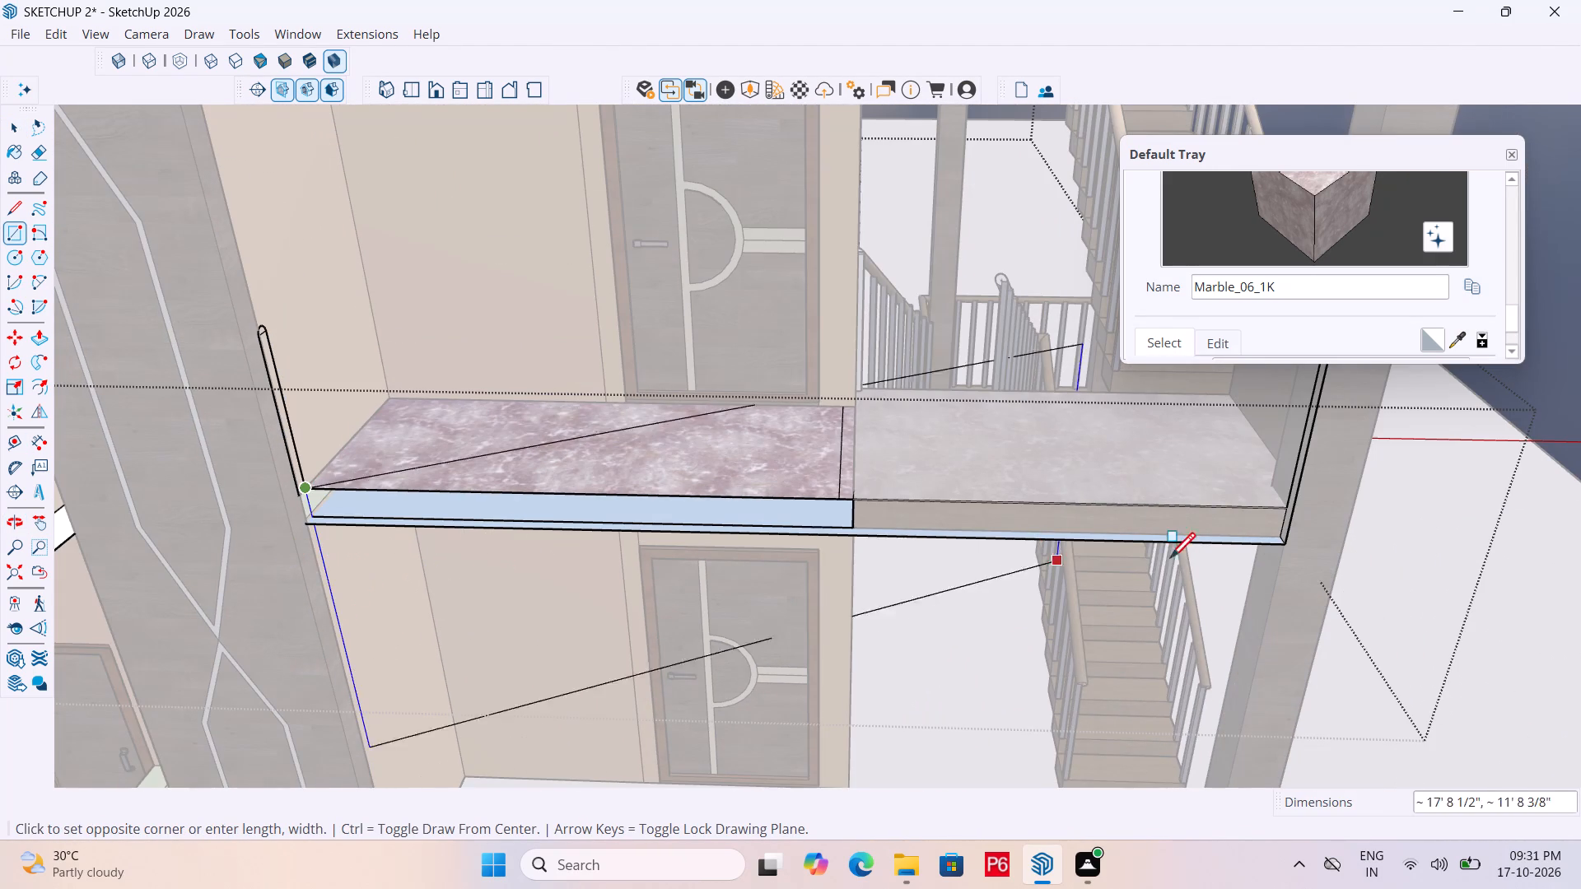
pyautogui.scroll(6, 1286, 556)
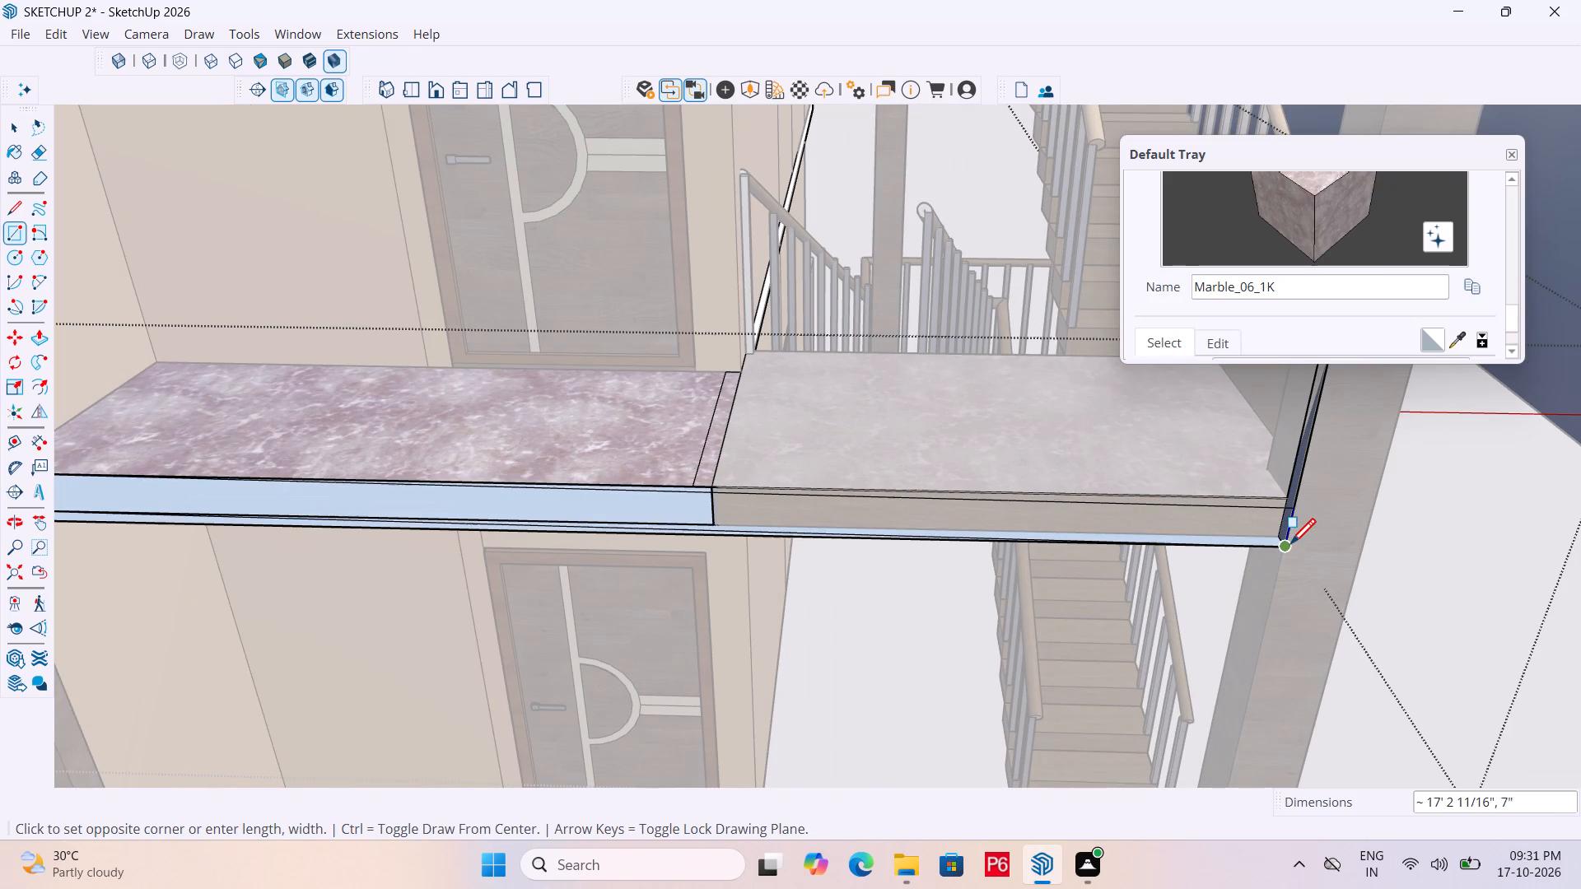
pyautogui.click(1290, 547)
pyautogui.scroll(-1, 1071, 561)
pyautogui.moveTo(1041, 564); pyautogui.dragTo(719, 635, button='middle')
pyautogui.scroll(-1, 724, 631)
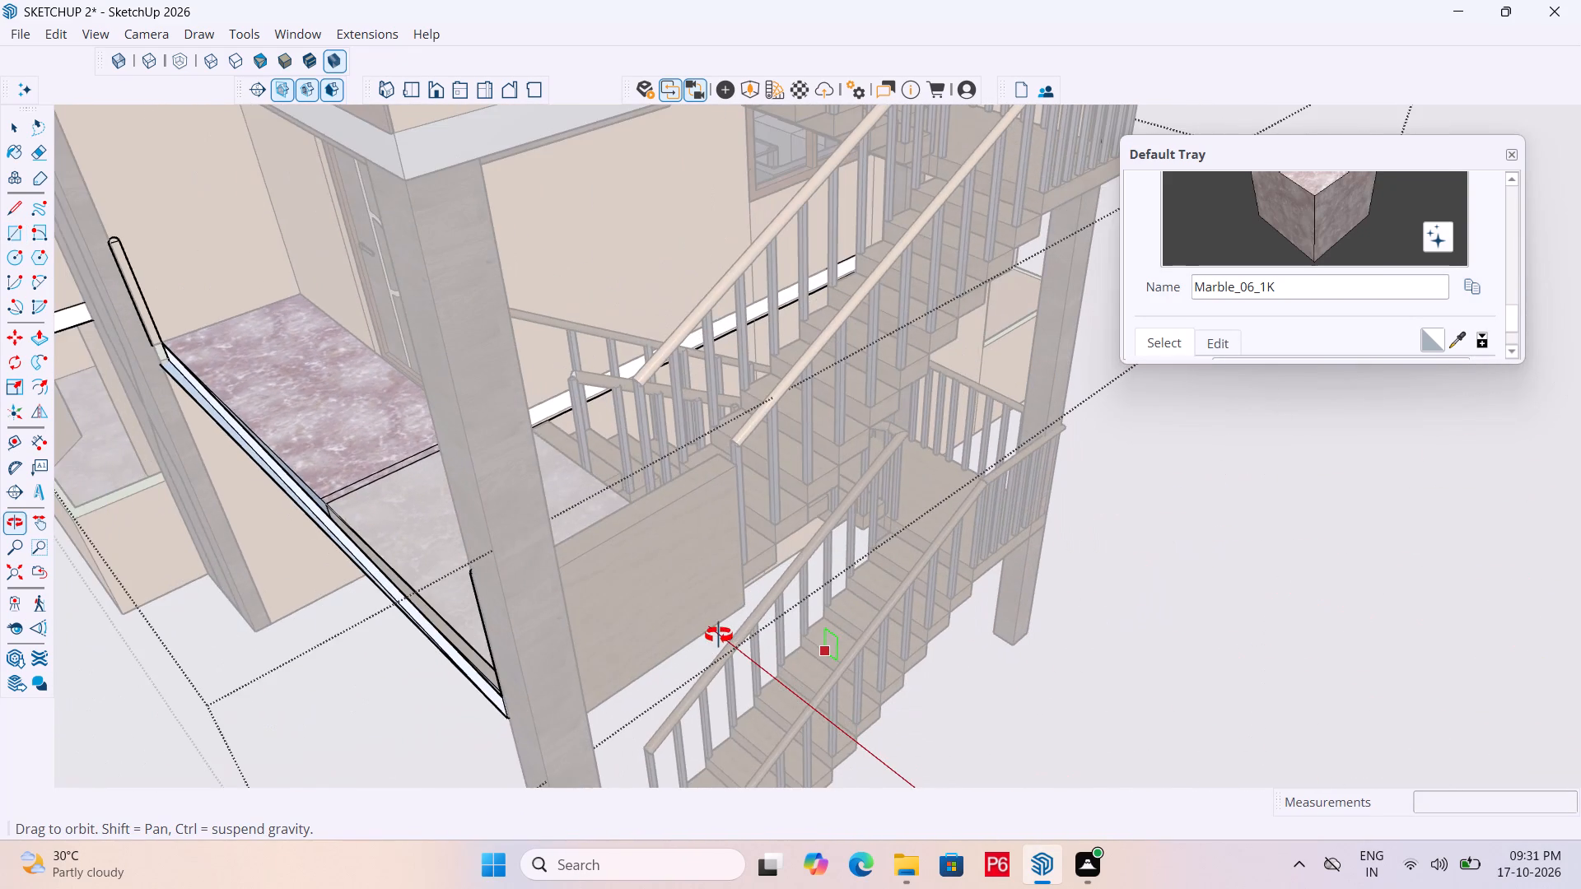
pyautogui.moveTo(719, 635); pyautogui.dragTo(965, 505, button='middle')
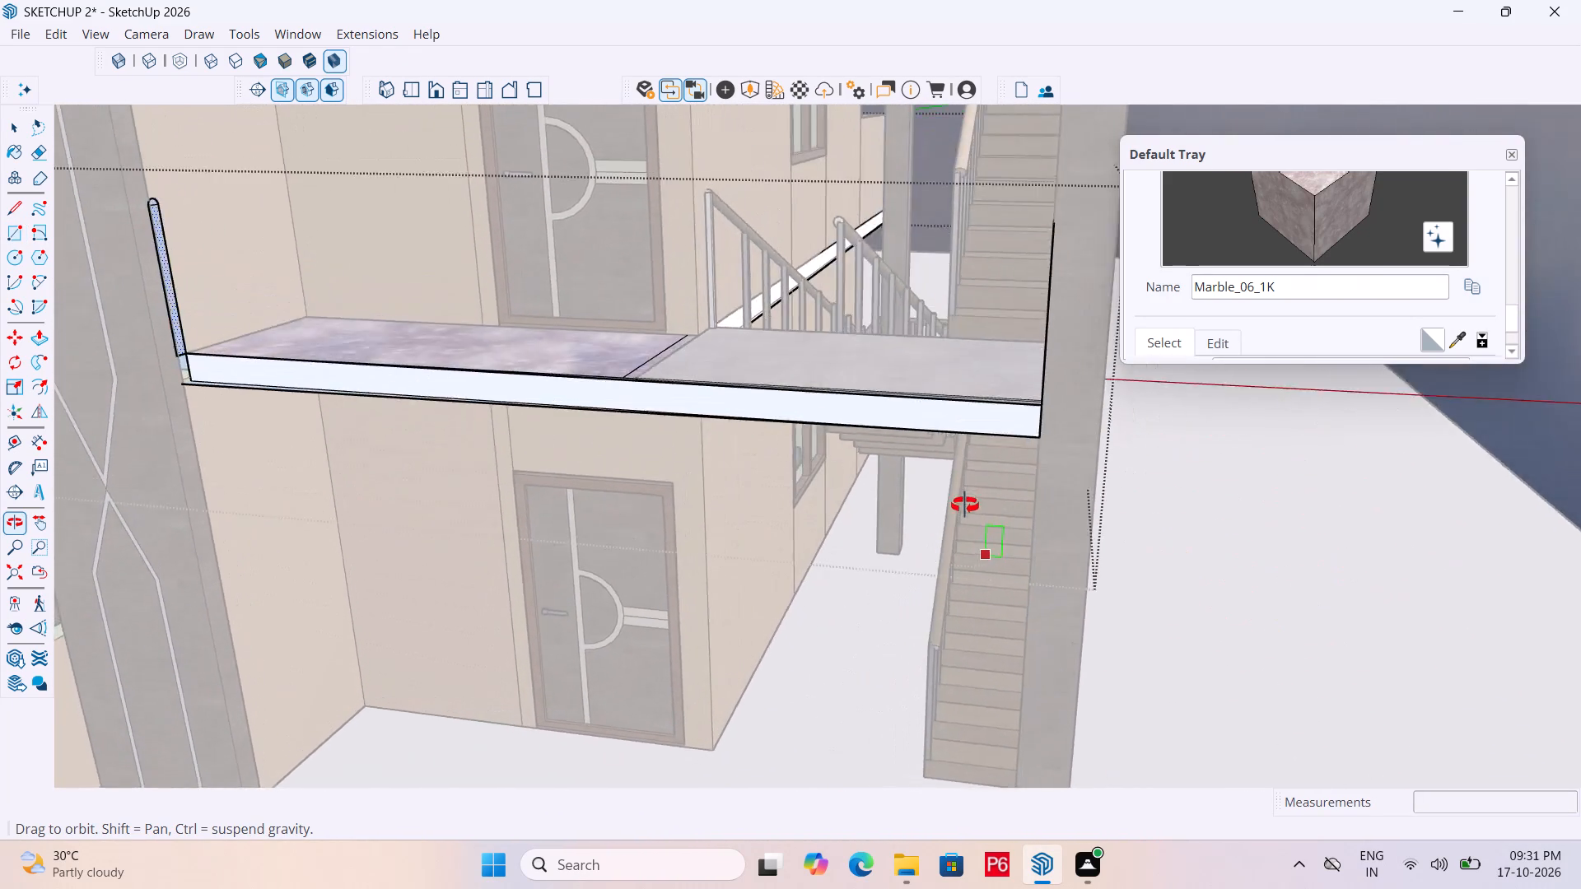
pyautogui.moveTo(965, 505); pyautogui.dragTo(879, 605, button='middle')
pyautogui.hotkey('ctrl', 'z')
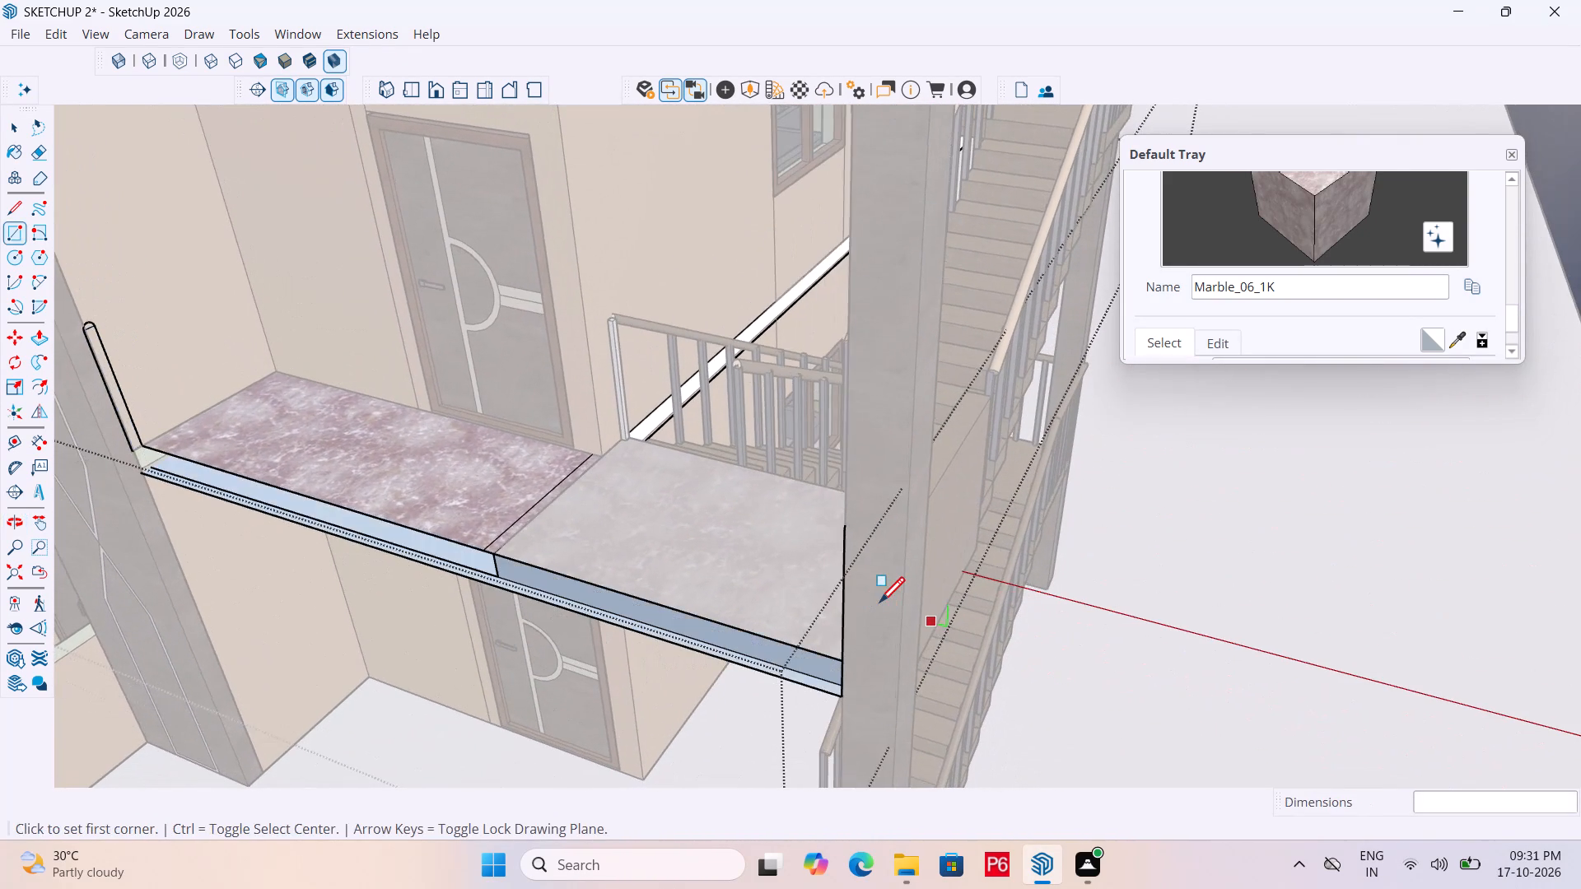
# Draw a rectangle about 17' 2 5/8" by 9 5/16" across the balcony slab's open front edge, from column to column.
pyautogui.click(138, 472)
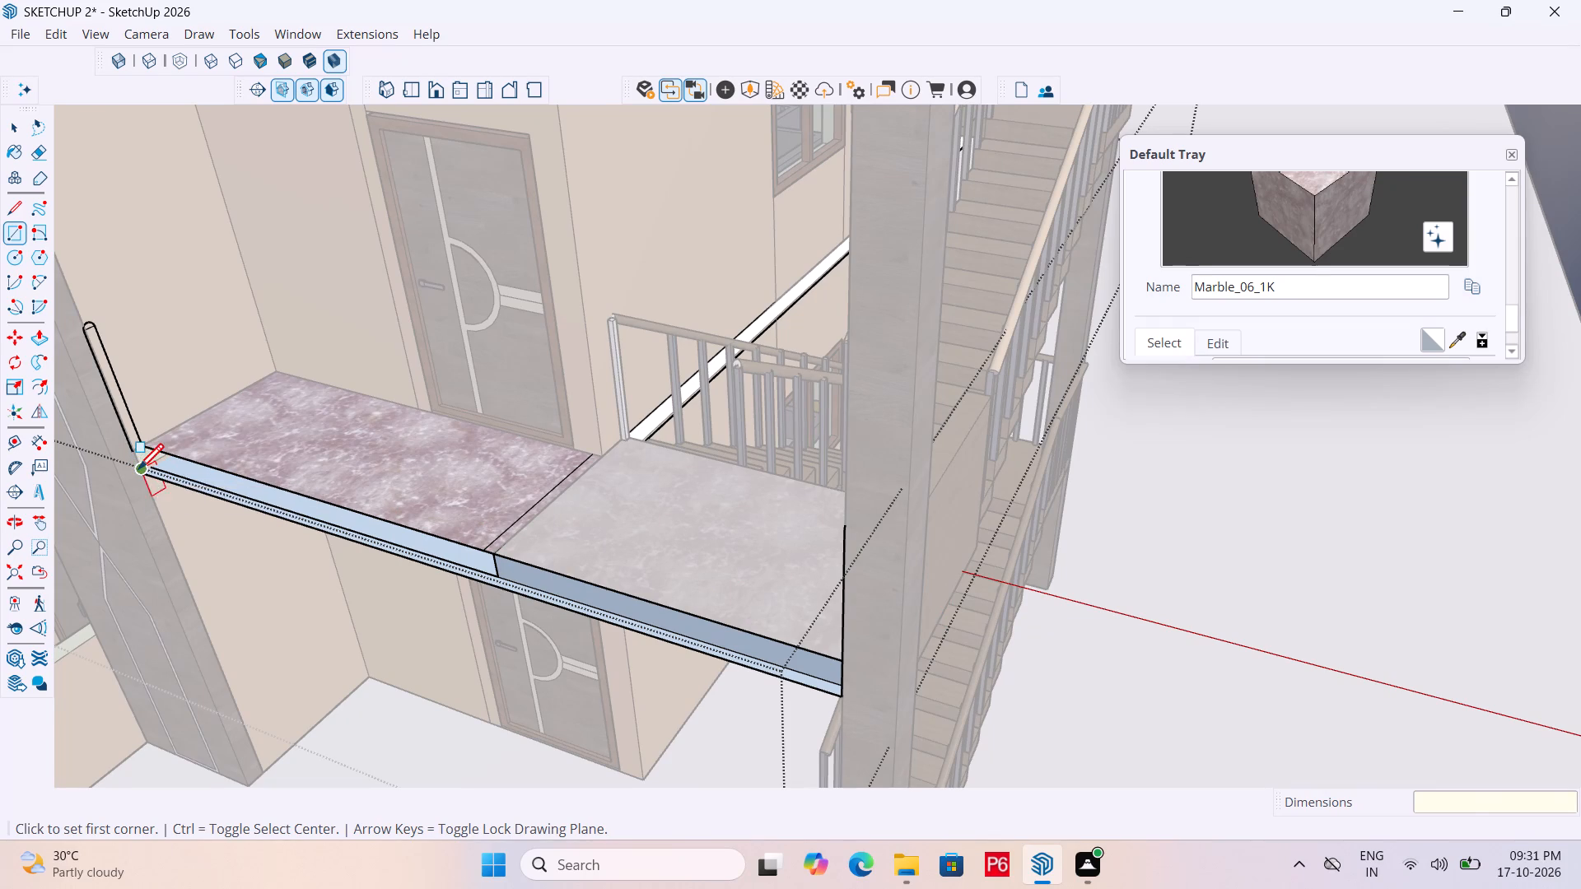
pyautogui.click(843, 660)
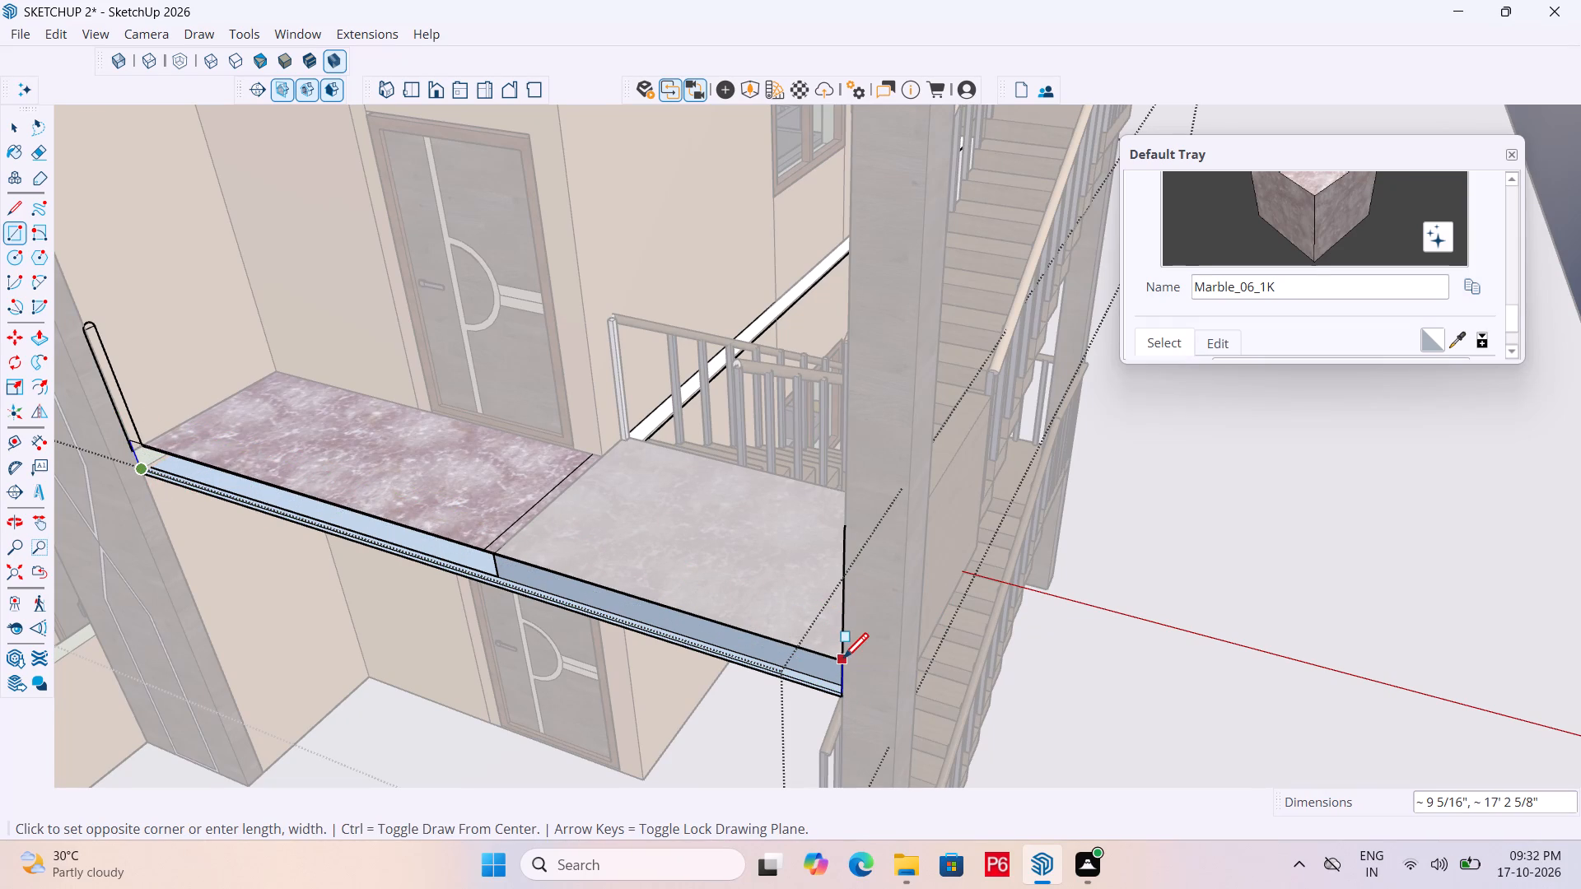
# Save the house model.
pyautogui.moveTo(726, 647); pyautogui.dragTo(920, 499, button='middle')
pyautogui.scroll(5, 1092, 490)
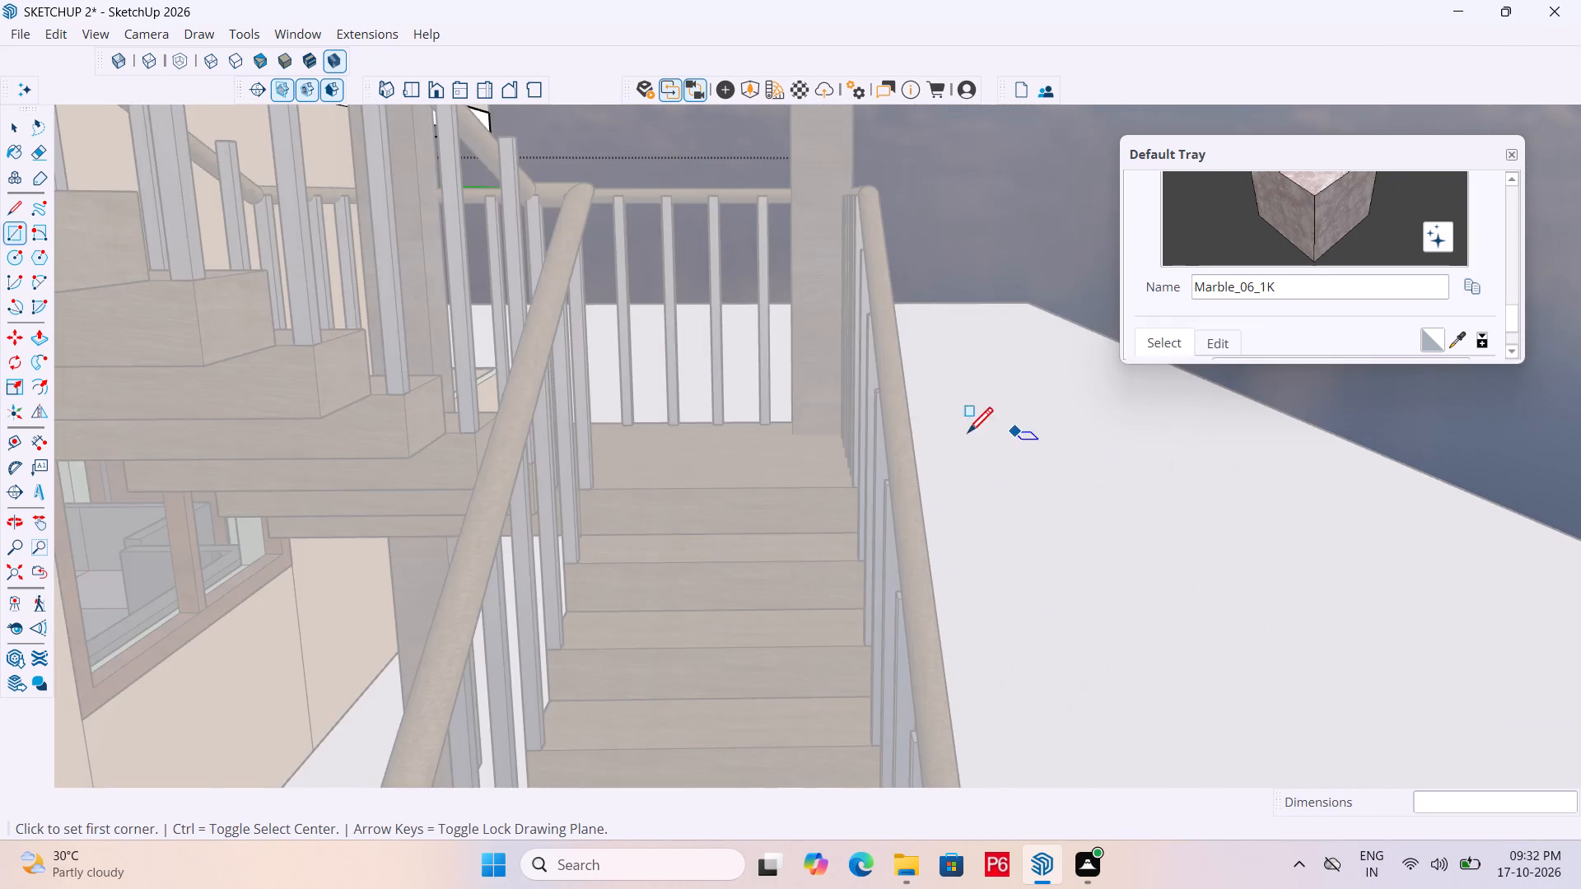
pyautogui.scroll(-10, 905, 551)
pyautogui.moveTo(888, 532); pyautogui.dragTo(742, 566, button='middle')
pyautogui.hotkey('ctrl', 's')
pyautogui.hotkey('ctrl', 's')
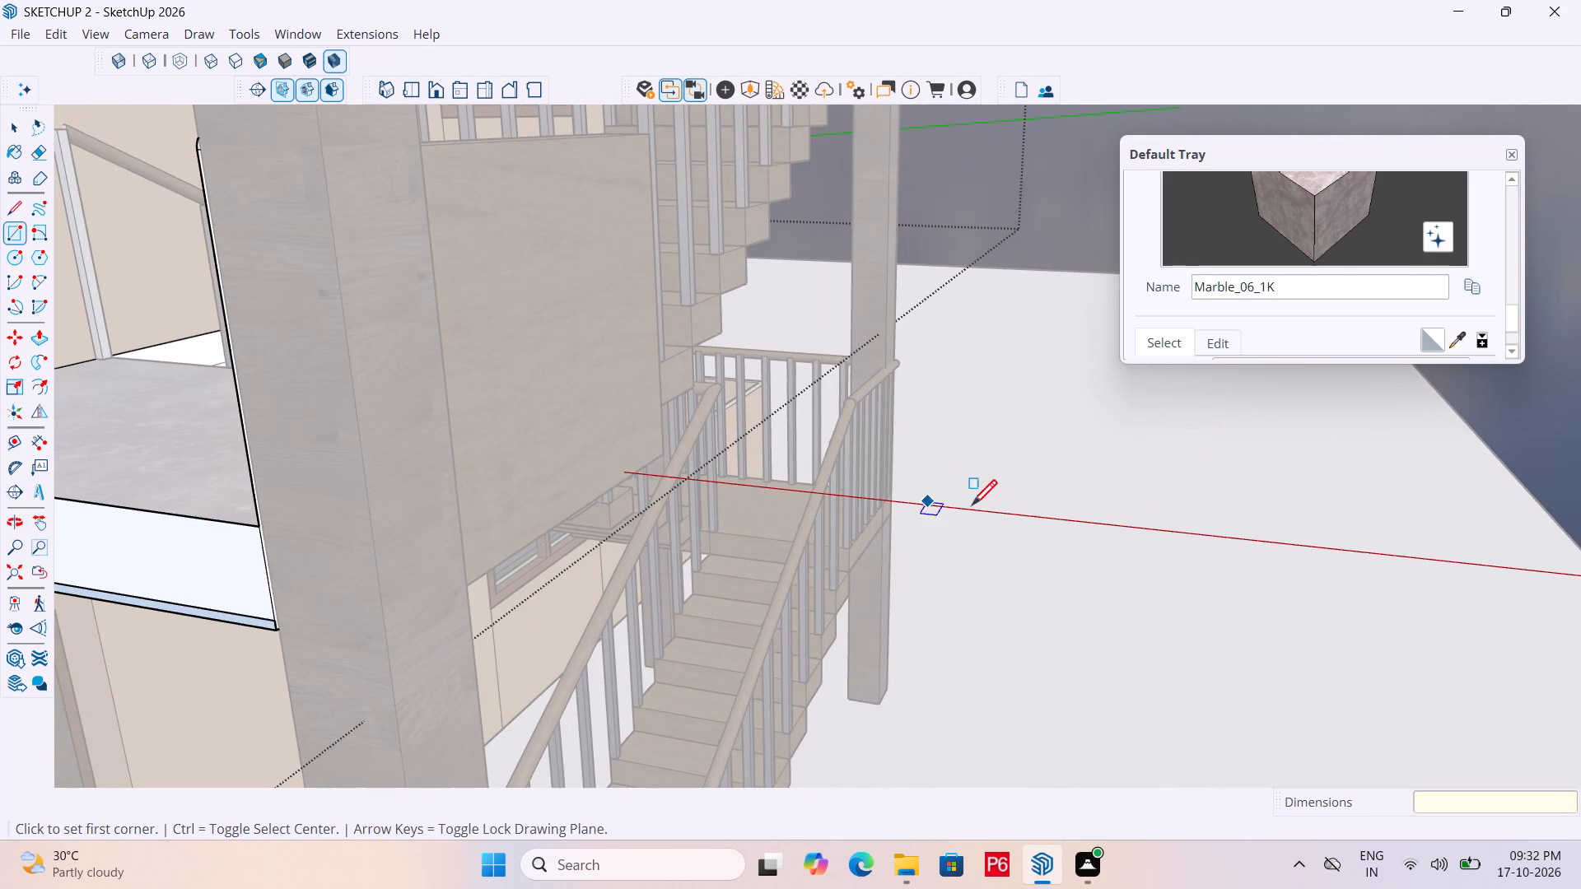
# Undo the last edit around the balcony slab's front edge.
pyautogui.scroll(-7, 1013, 524)
pyautogui.moveTo(737, 546); pyautogui.dragTo(697, 565, button='middle')
pyautogui.hotkey('ctrl', 'z')
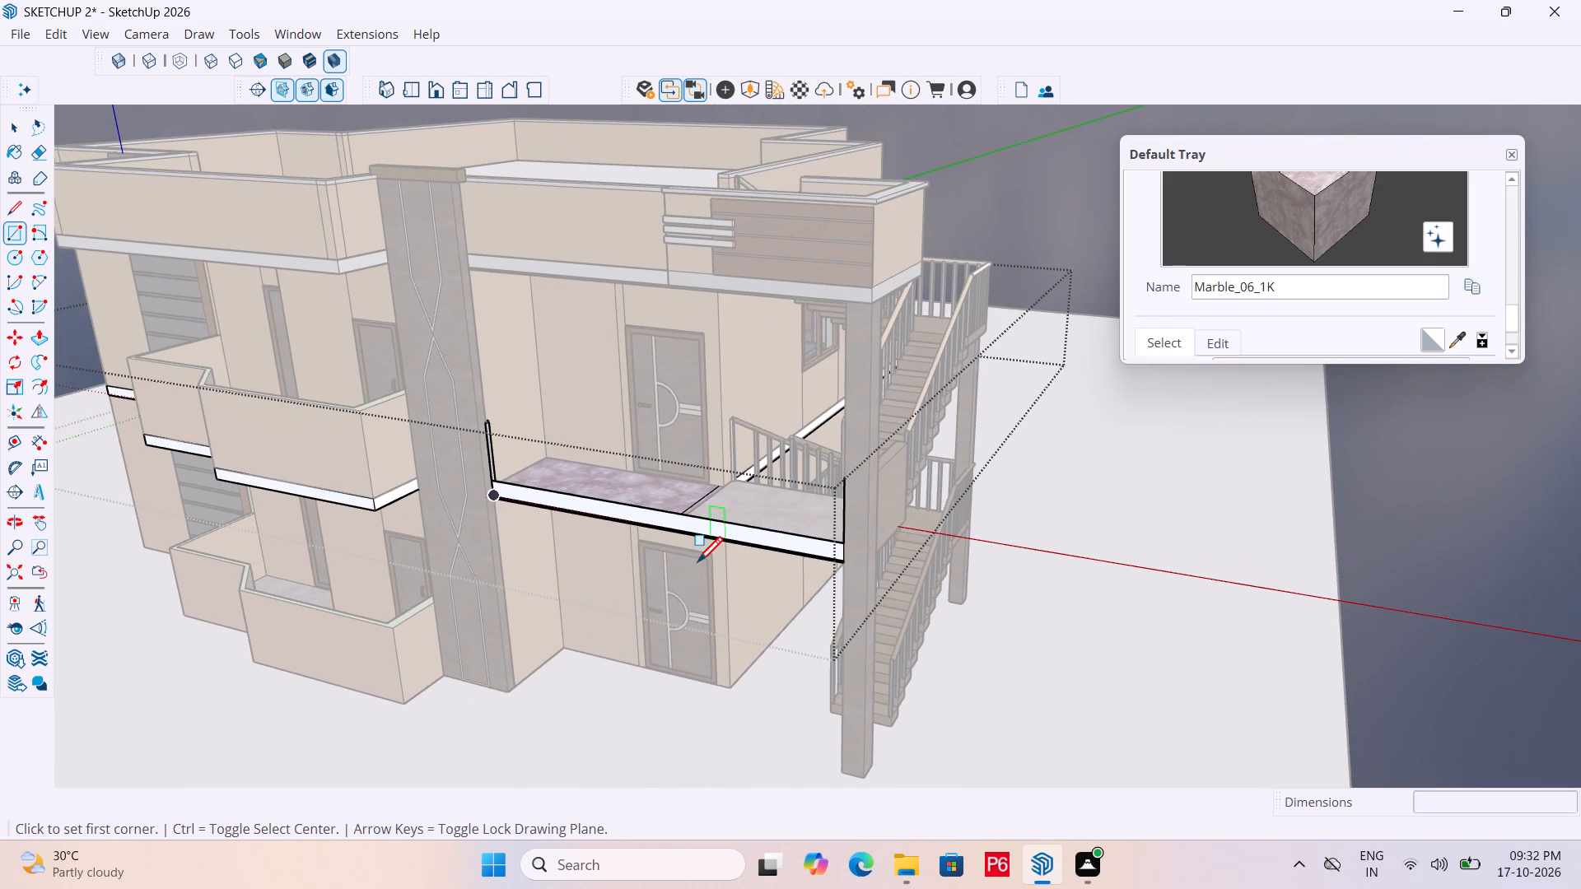
# Delete the long face and the balcony-side vertical edge of the leftover parapet end profile beside the grooved column.
pyautogui.press('space')
pyautogui.scroll(6, 725, 544)
pyautogui.moveTo(725, 513); pyautogui.dragTo(669, 527, button='middle')
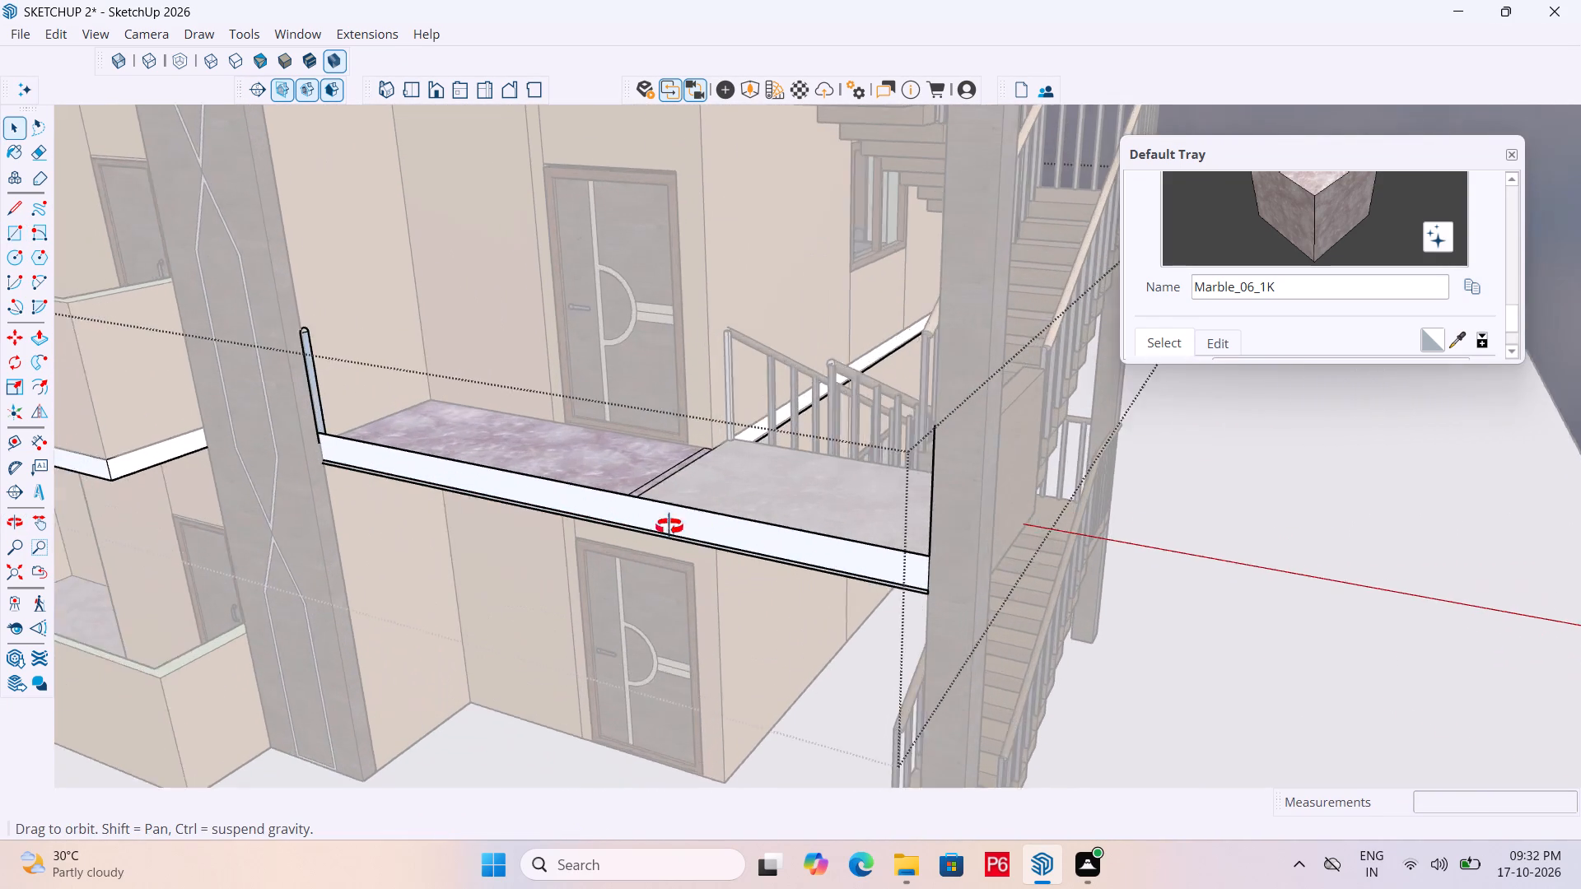
pyautogui.moveTo(669, 527); pyautogui.dragTo(509, 505, button='middle')
pyautogui.scroll(11, 326, 366)
pyautogui.scroll(1, 392, 301)
pyautogui.moveTo(392, 304); pyautogui.dragTo(500, 339, button='middle')
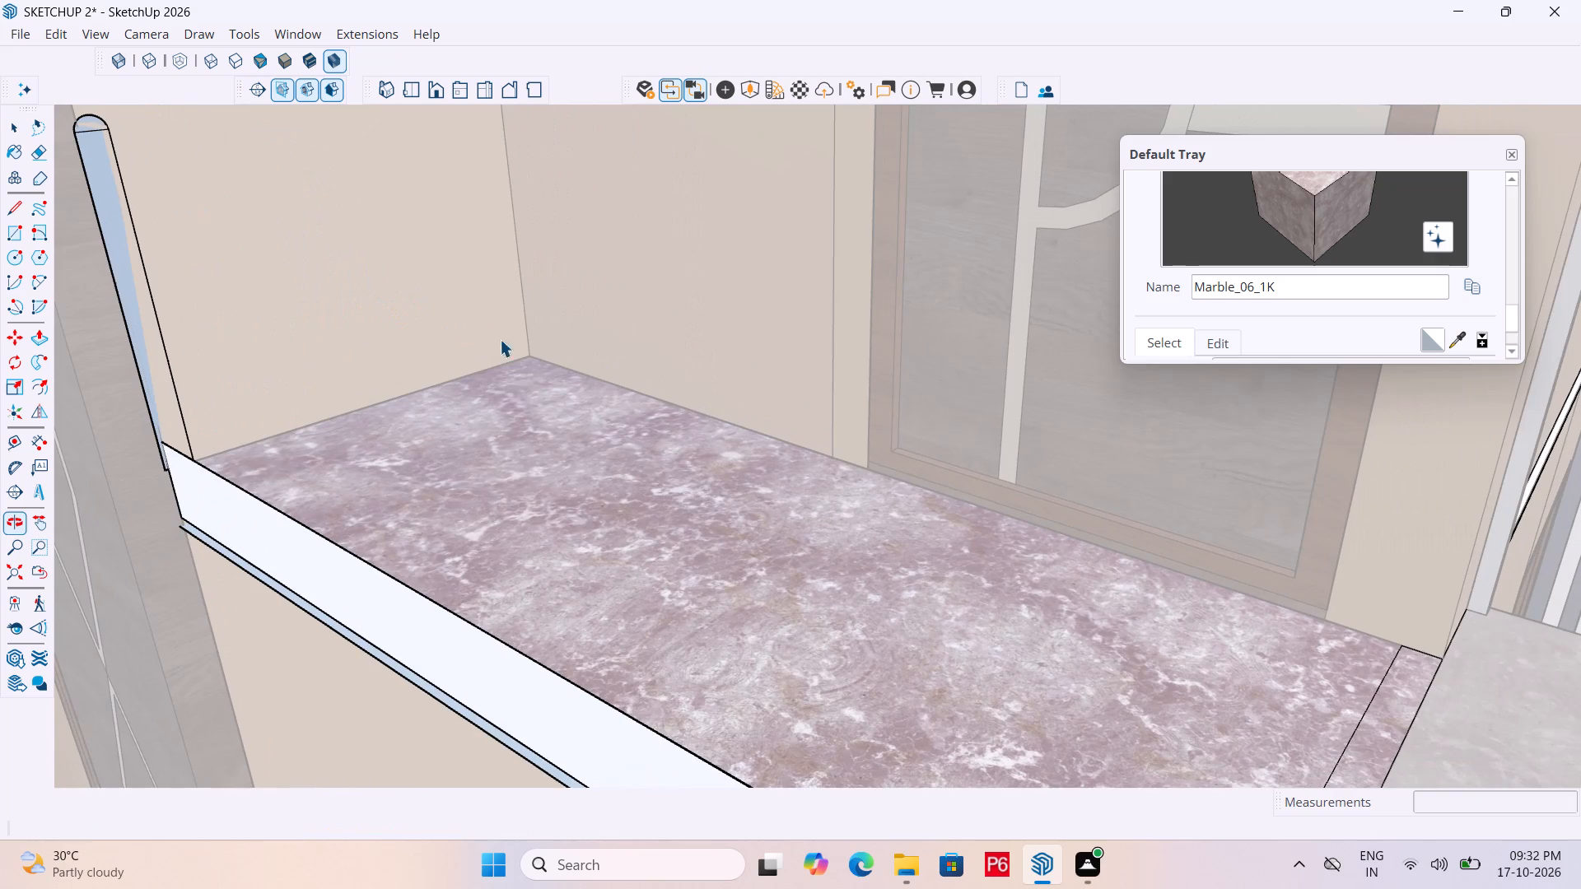
pyautogui.moveTo(500, 339); pyautogui.dragTo(487, 344, button='middle')
pyautogui.scroll(-7, 791, 427)
pyautogui.moveTo(329, 360); pyautogui.dragTo(492, 355, button='middle')
pyautogui.scroll(6, 653, 380)
pyautogui.moveTo(576, 375); pyautogui.dragTo(473, 379, button='middle')
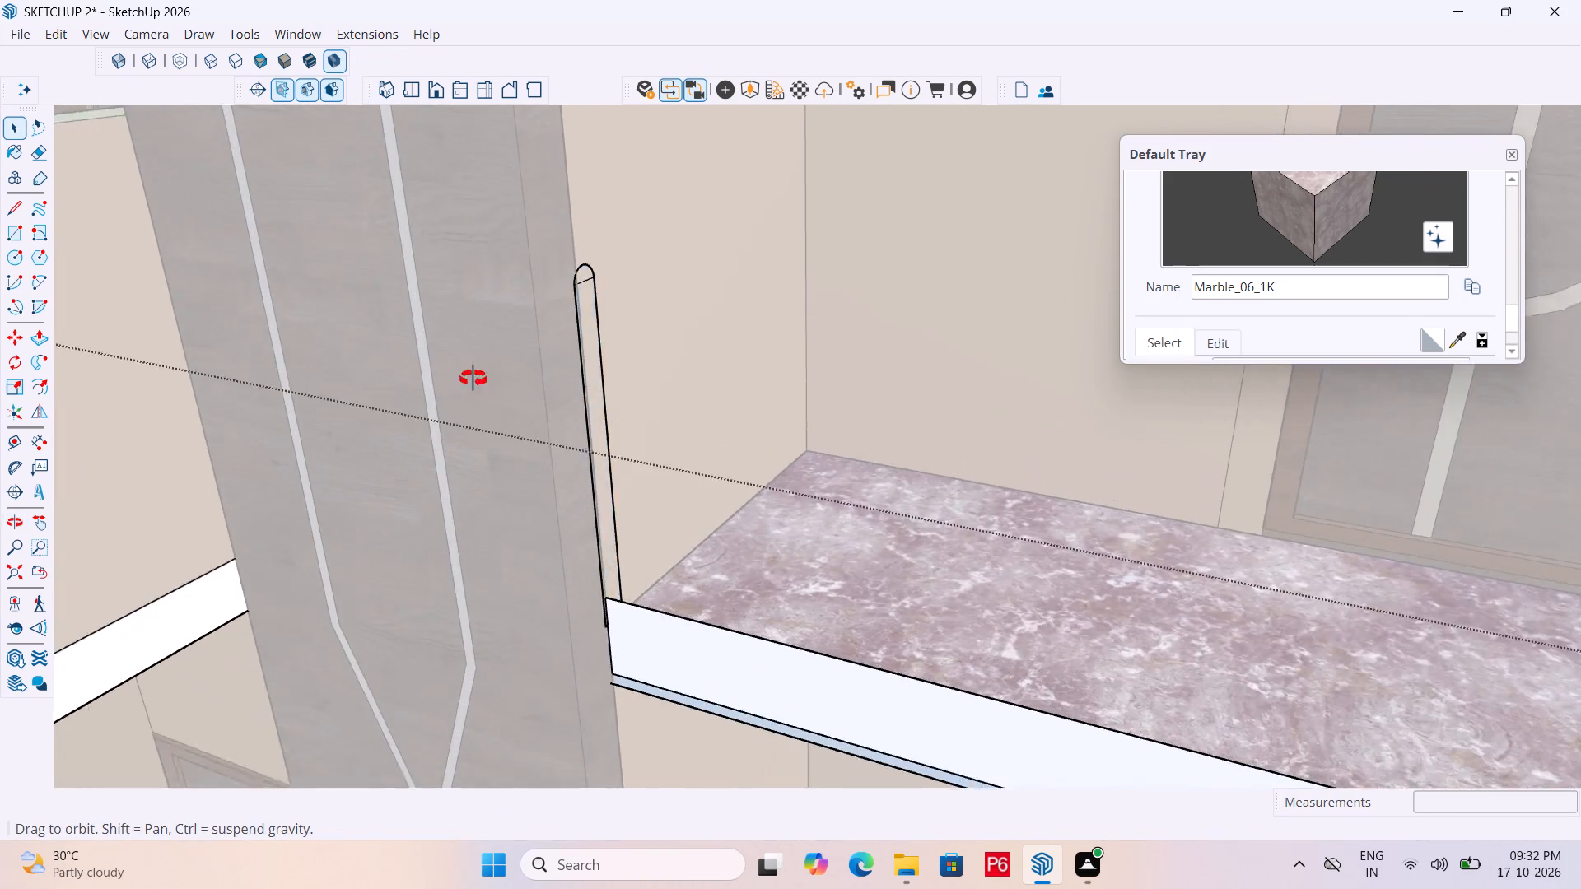
pyautogui.moveTo(473, 379); pyautogui.dragTo(365, 384, button='middle')
pyautogui.scroll(4, 655, 292)
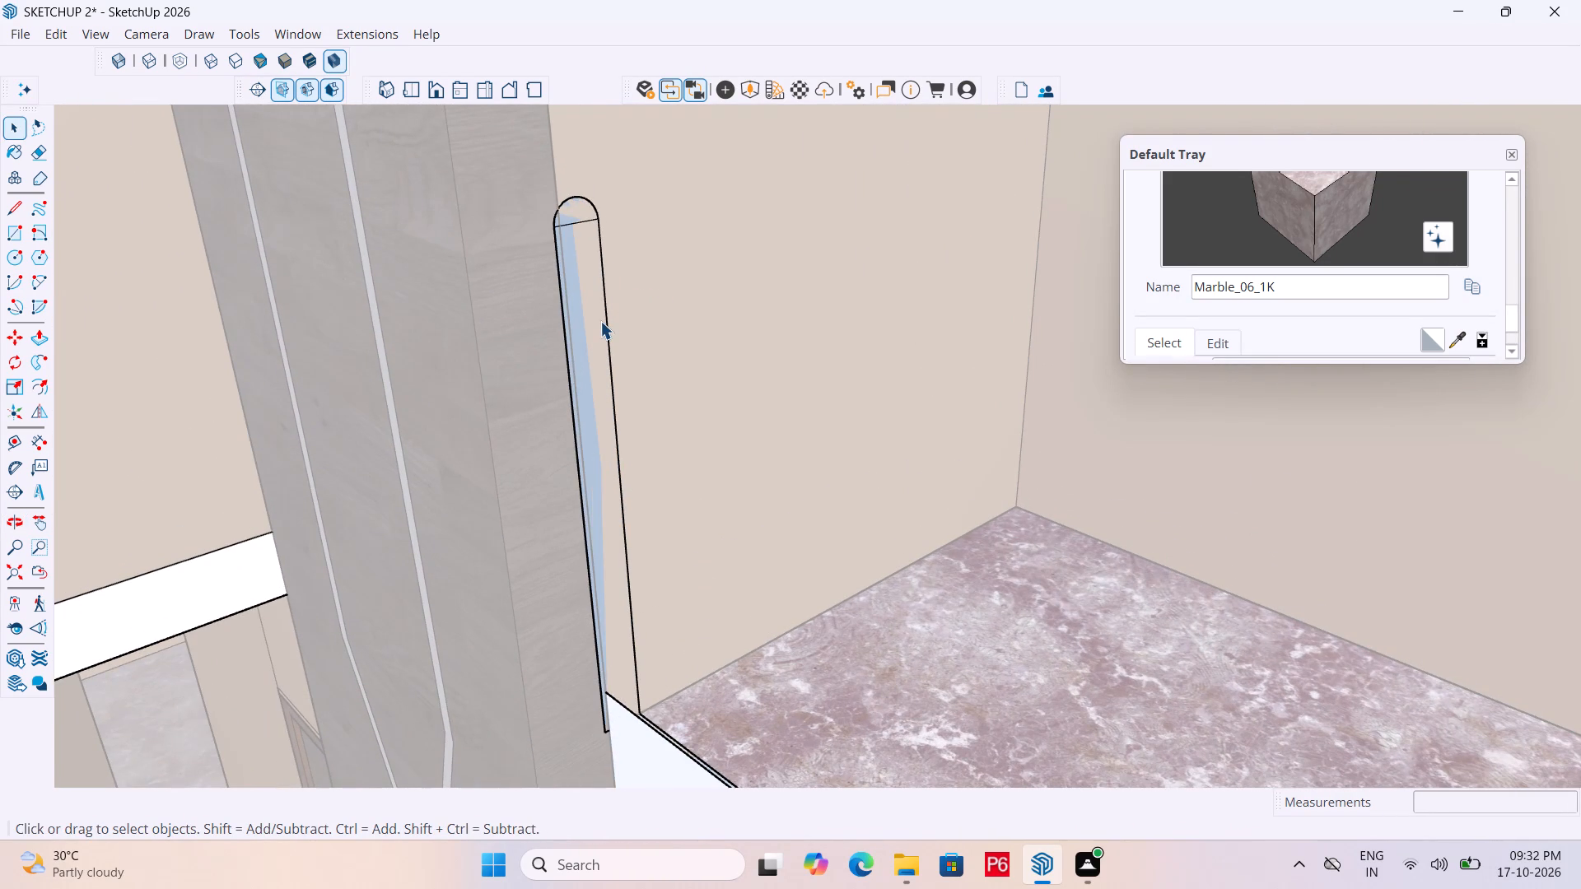
pyautogui.click(600, 321)
pyautogui.press('Delete')
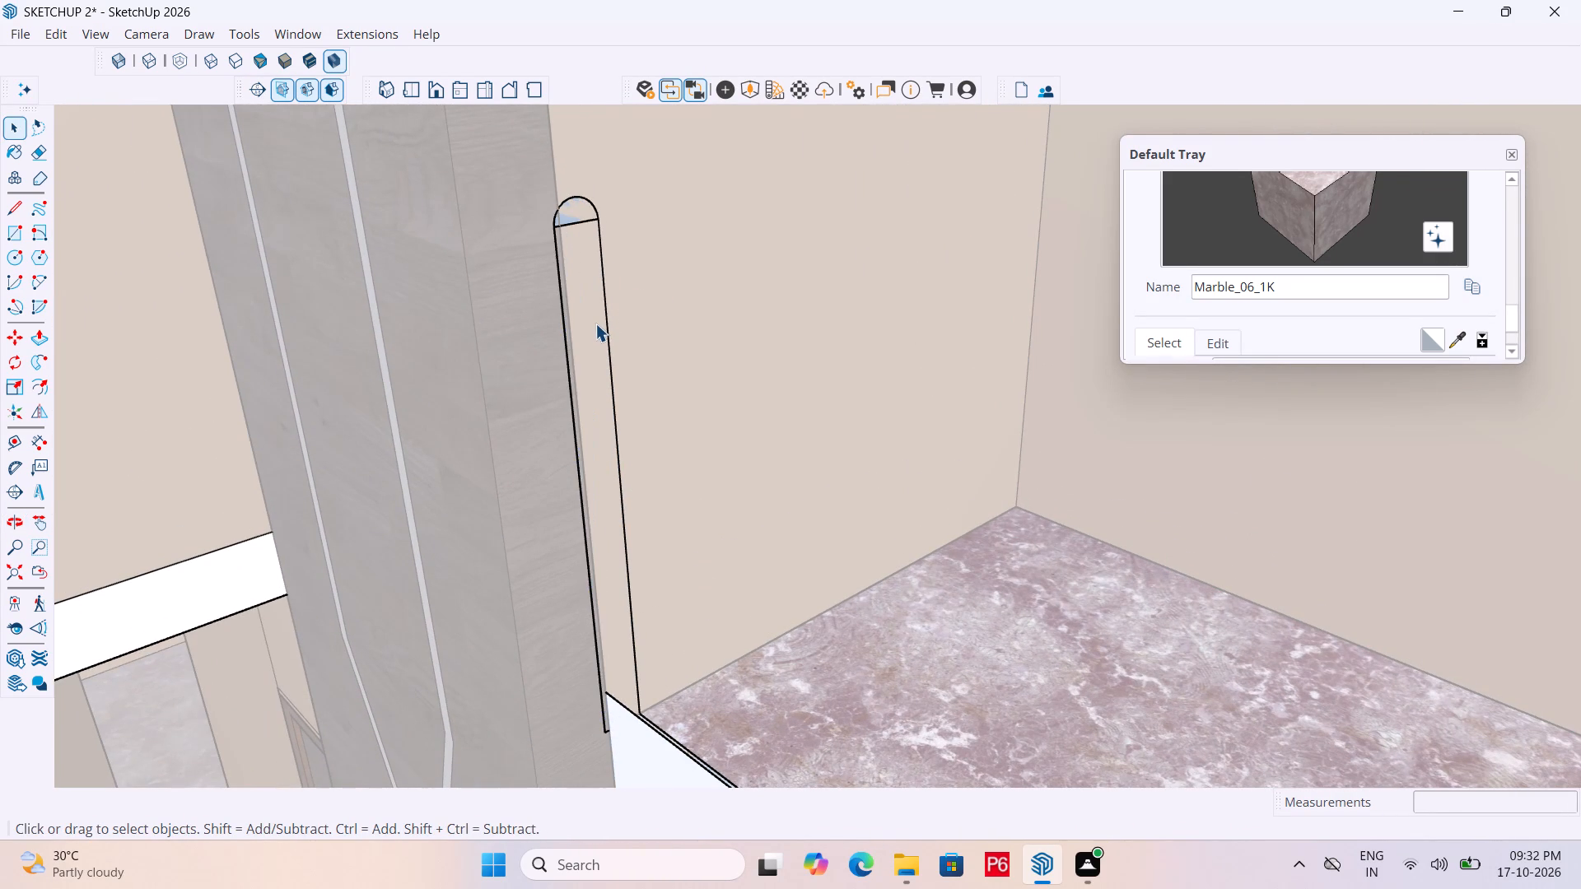
pyautogui.click(602, 291)
pyautogui.press('Delete')
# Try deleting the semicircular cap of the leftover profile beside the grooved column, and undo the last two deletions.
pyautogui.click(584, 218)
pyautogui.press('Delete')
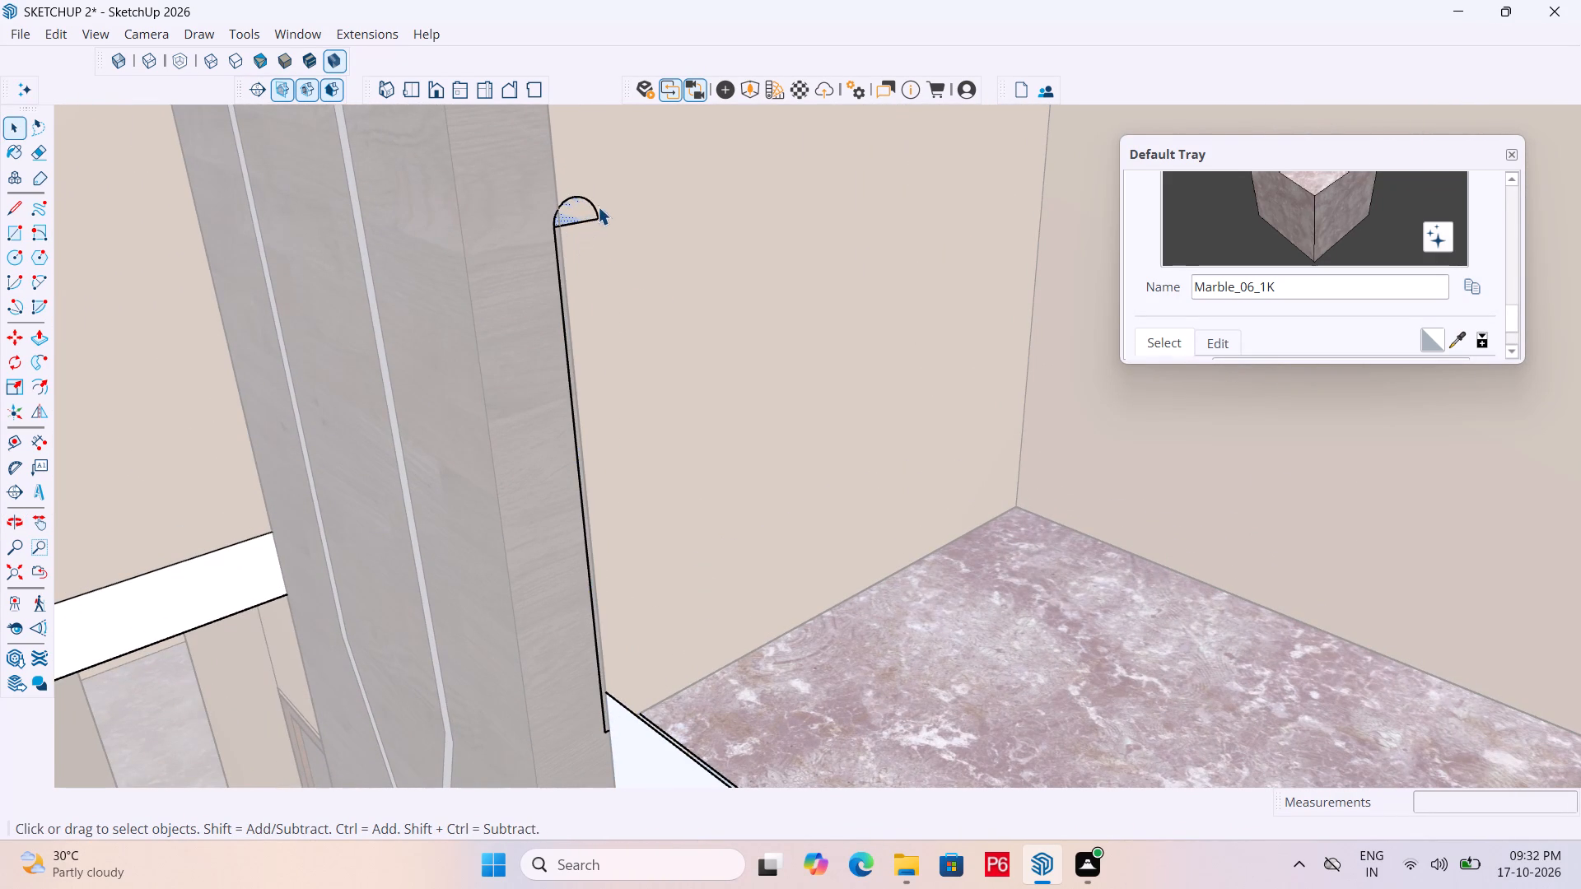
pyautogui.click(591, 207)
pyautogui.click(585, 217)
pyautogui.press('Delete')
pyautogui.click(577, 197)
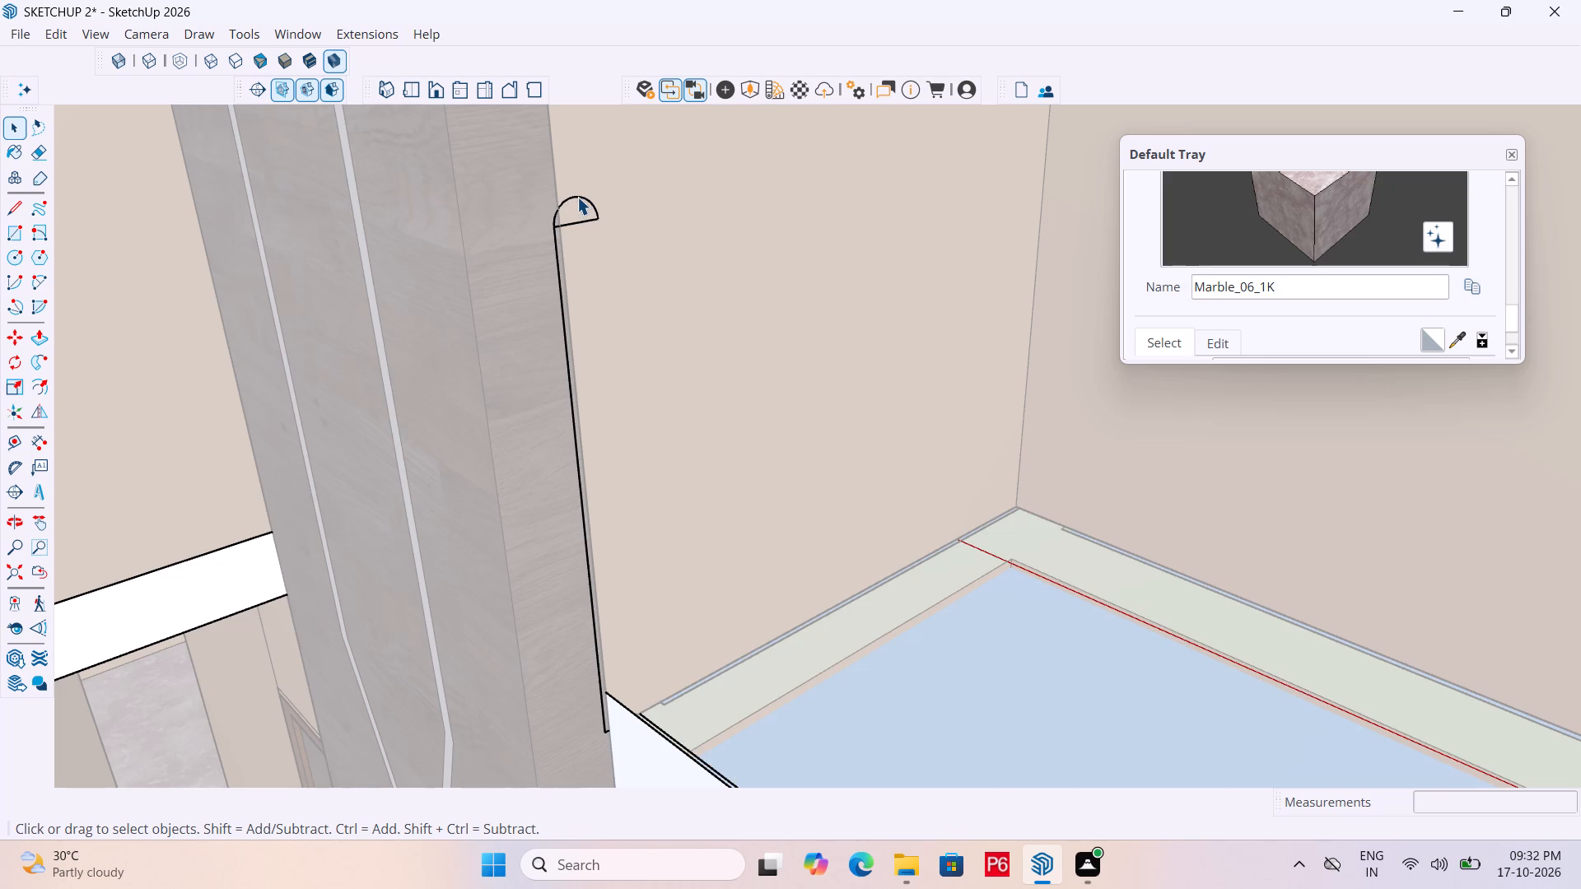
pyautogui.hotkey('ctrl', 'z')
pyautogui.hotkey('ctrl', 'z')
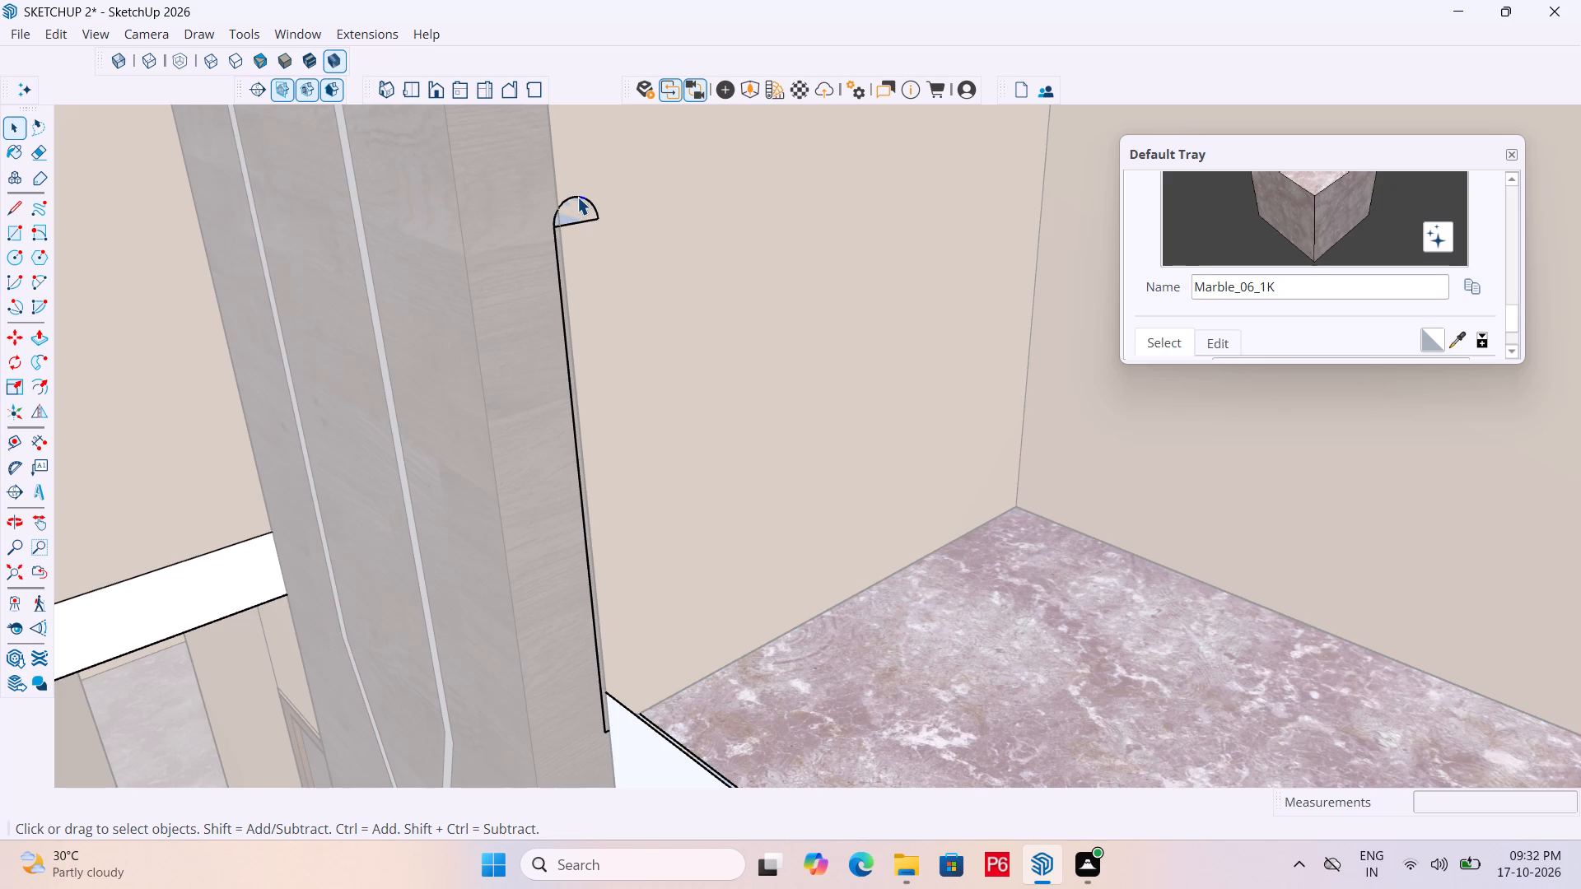
# Delete the leftover profile's semicircular cap face and the straight line across its base.
pyautogui.click(573, 216)
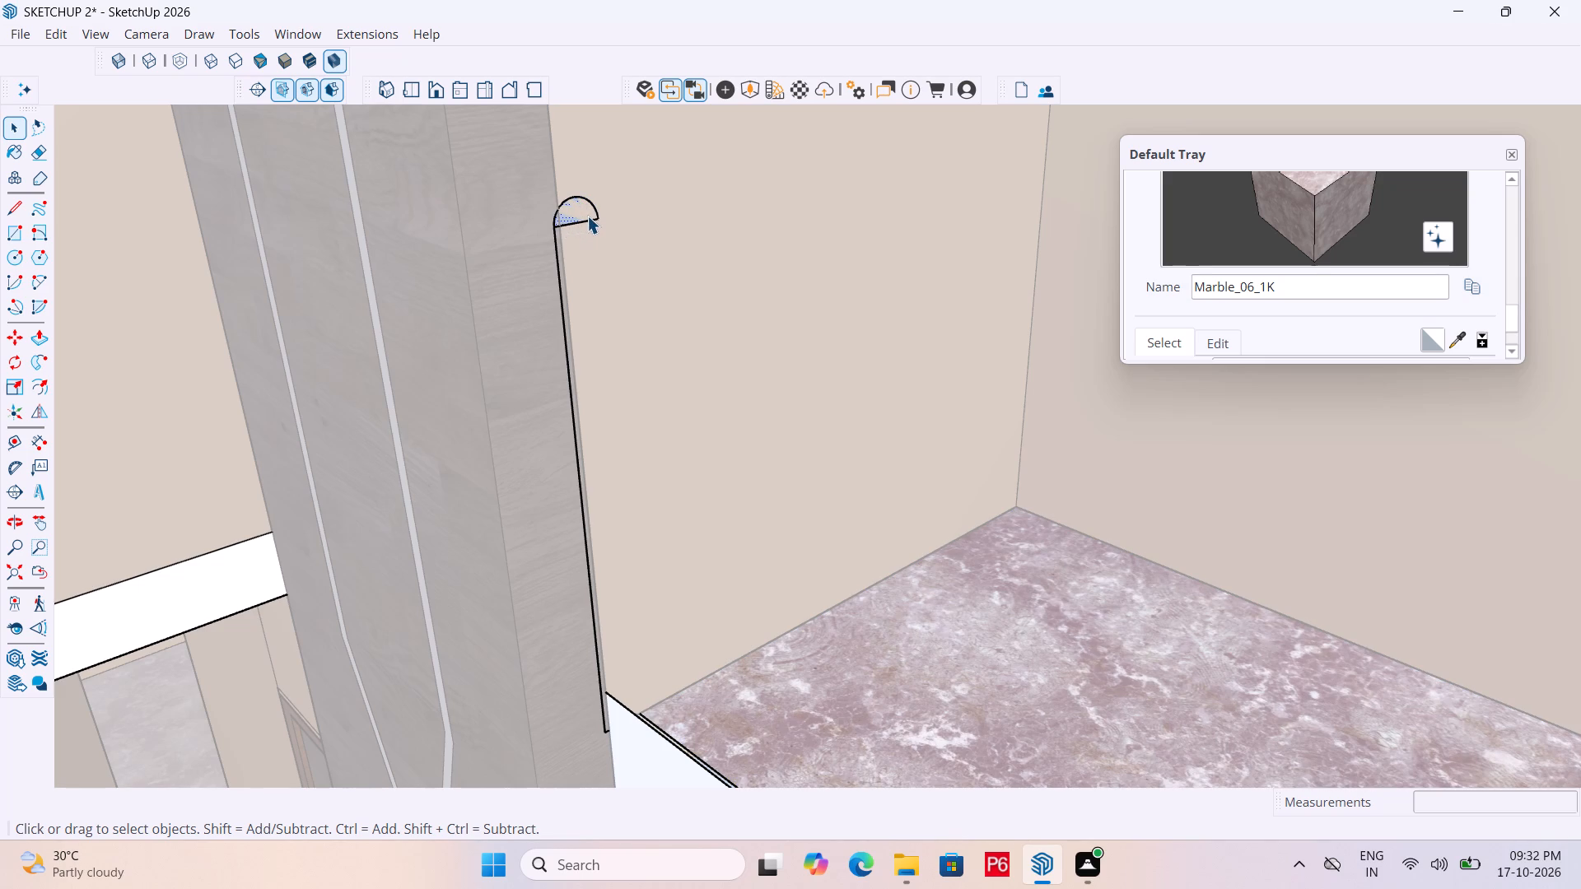
pyautogui.press('Delete')
pyautogui.scroll(5, 592, 206)
pyautogui.click(590, 227)
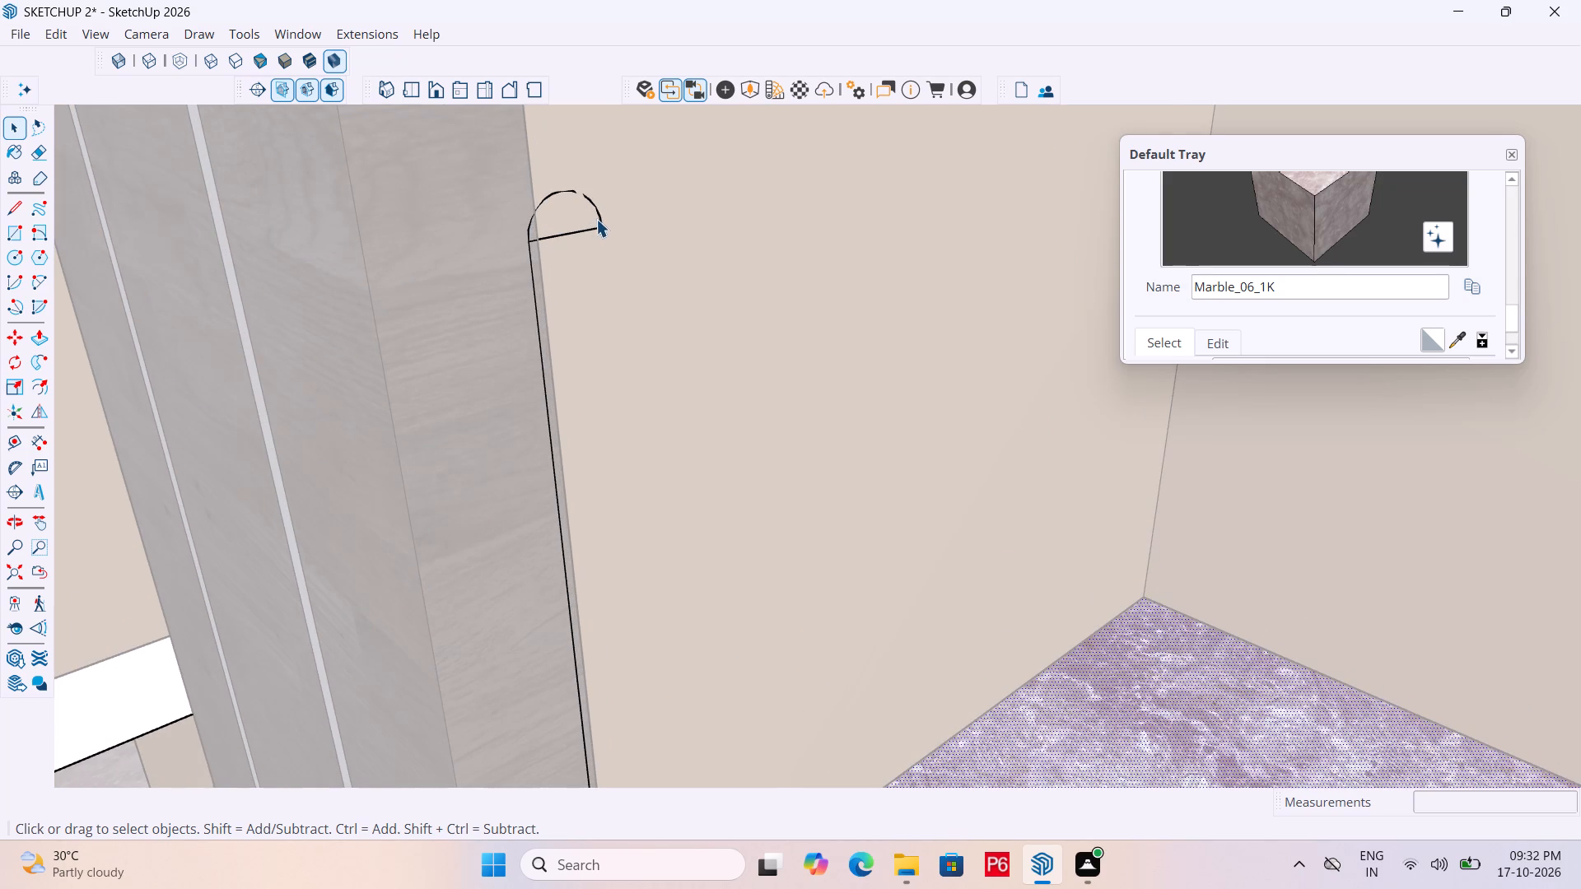
pyautogui.tripleClick(597, 222)
pyautogui.click(598, 221)
pyautogui.press('Delete')
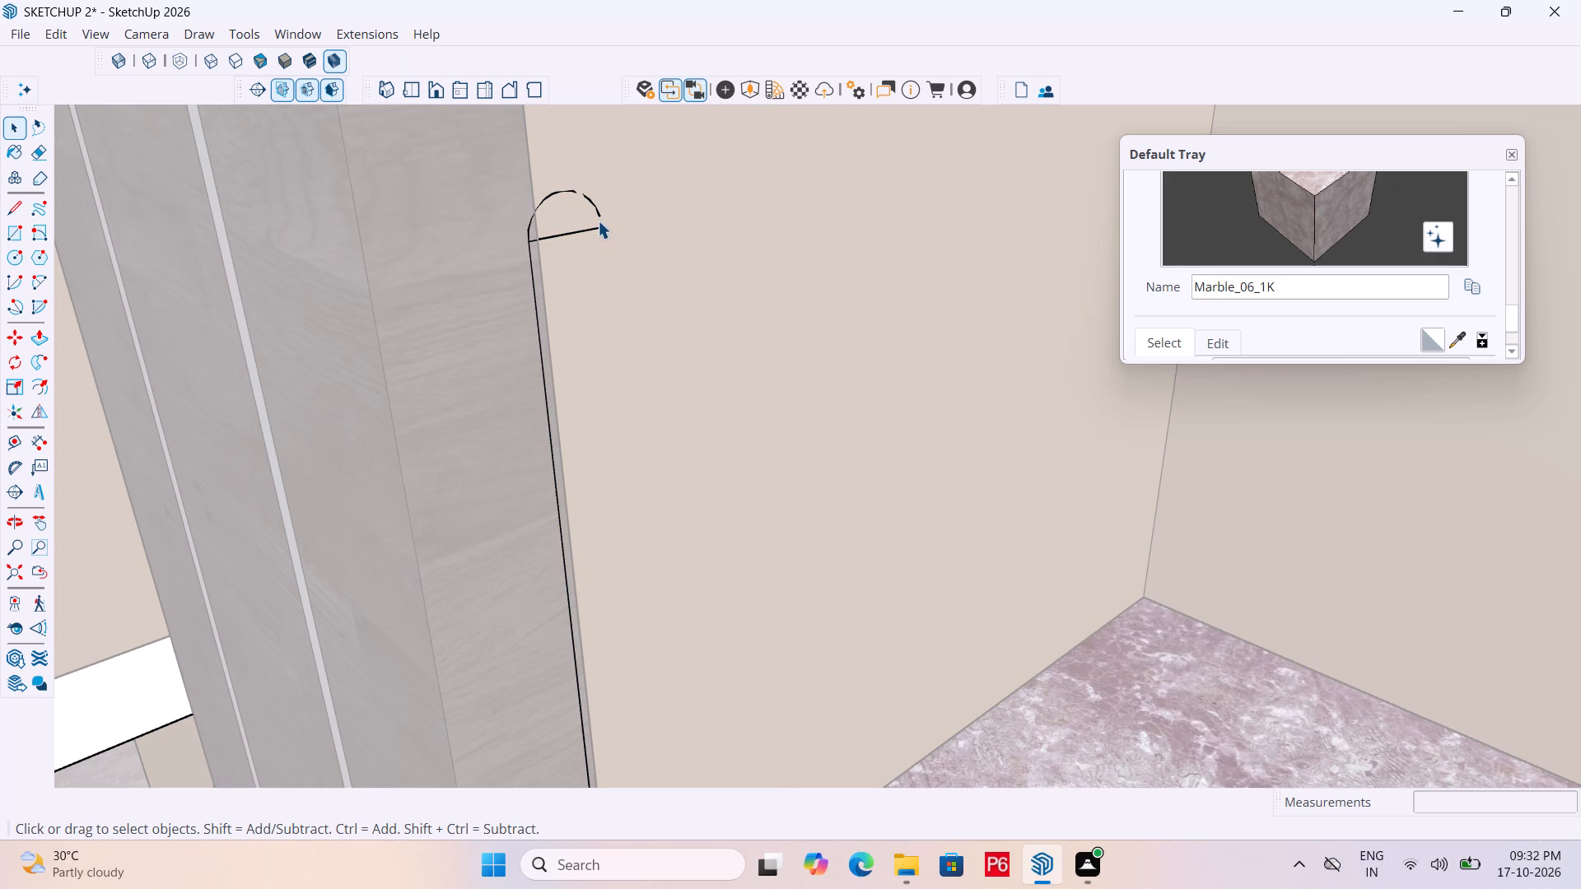
pyautogui.click(598, 221)
pyautogui.click(590, 228)
pyautogui.press('Delete')
# Delete the balcony-side arc segments of the leftover profile's rounded top.
pyautogui.click(596, 210)
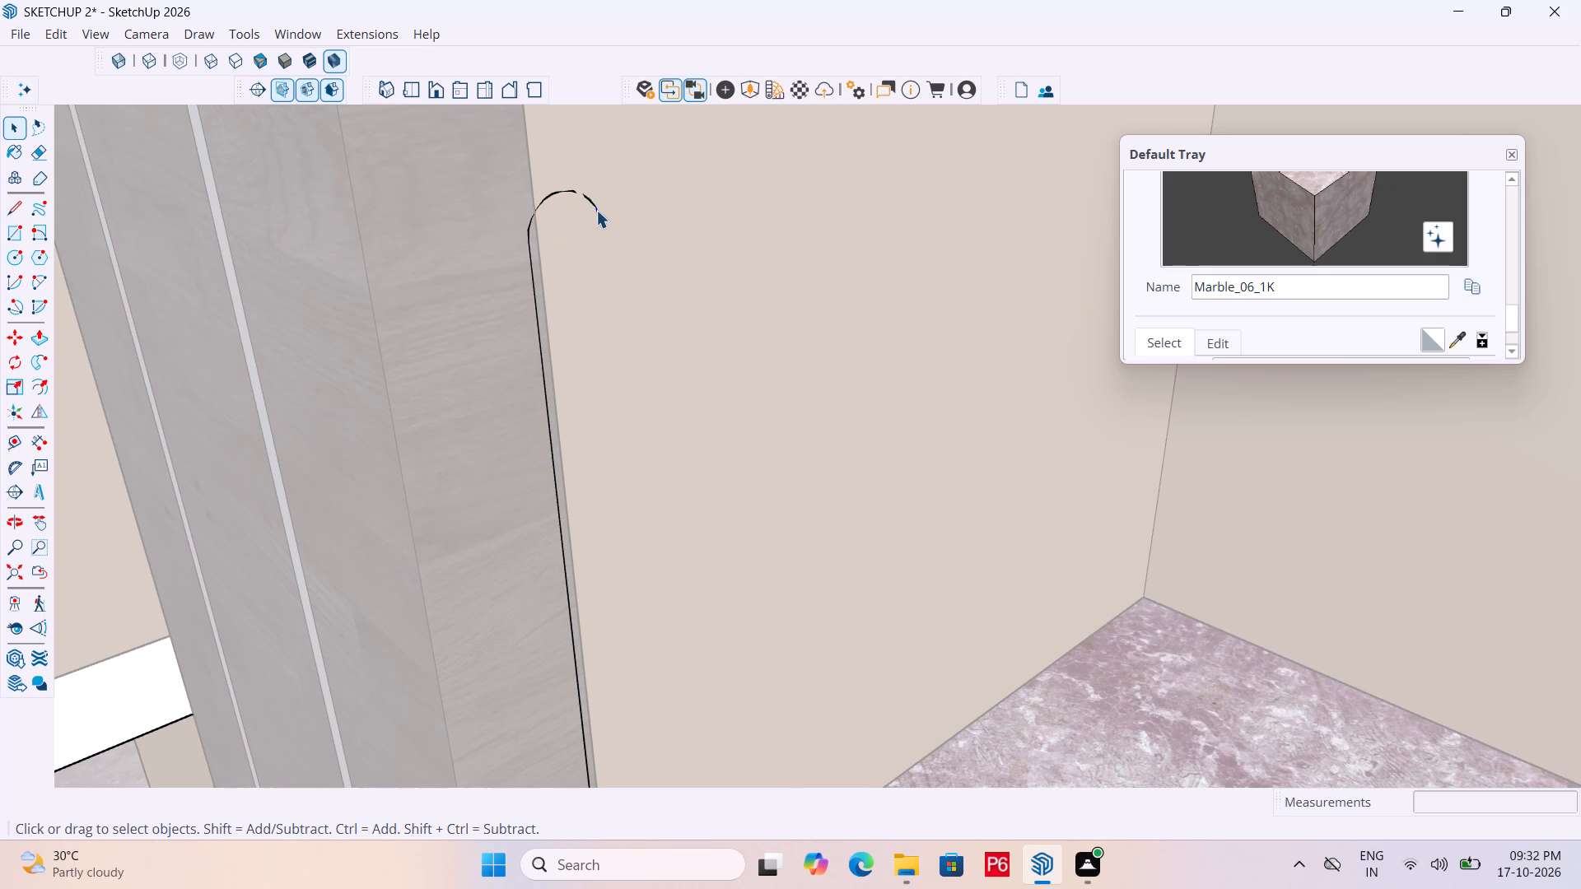
pyautogui.press('Delete')
pyautogui.click(586, 196)
pyautogui.press('Delete')
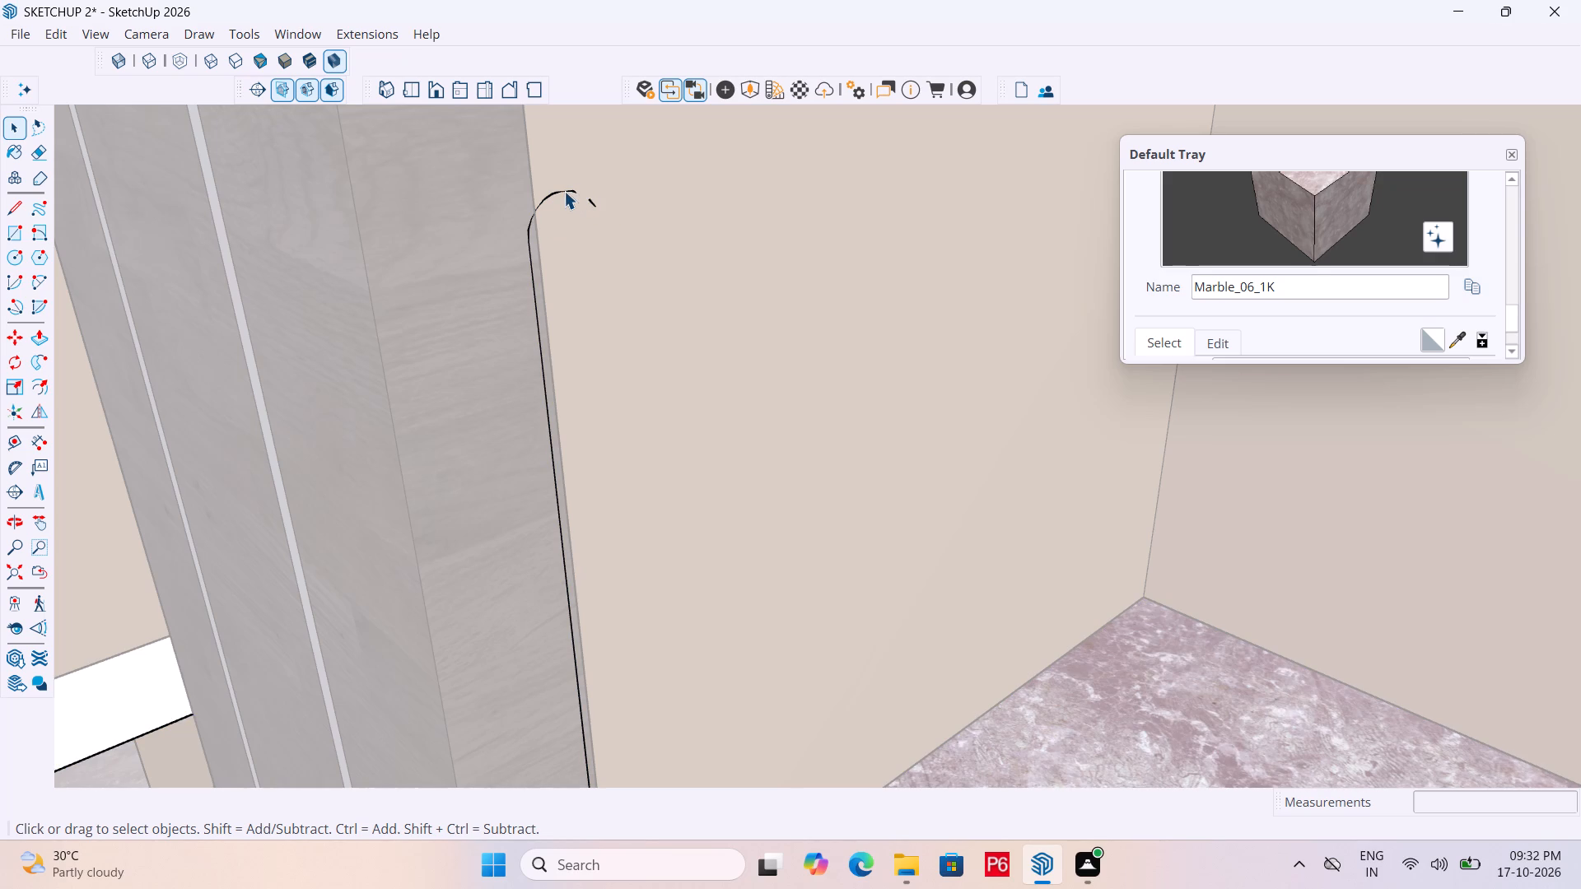
pyautogui.click(564, 191)
pyautogui.press('Delete')
pyautogui.click(590, 202)
pyautogui.press('Delete')
# Delete the top arc segments and the segments nearest the grooved column from the leftover profile's rounded outline.
pyautogui.scroll(5, 595, 204)
pyautogui.click(562, 183)
pyautogui.press('Delete')
pyautogui.click(548, 179)
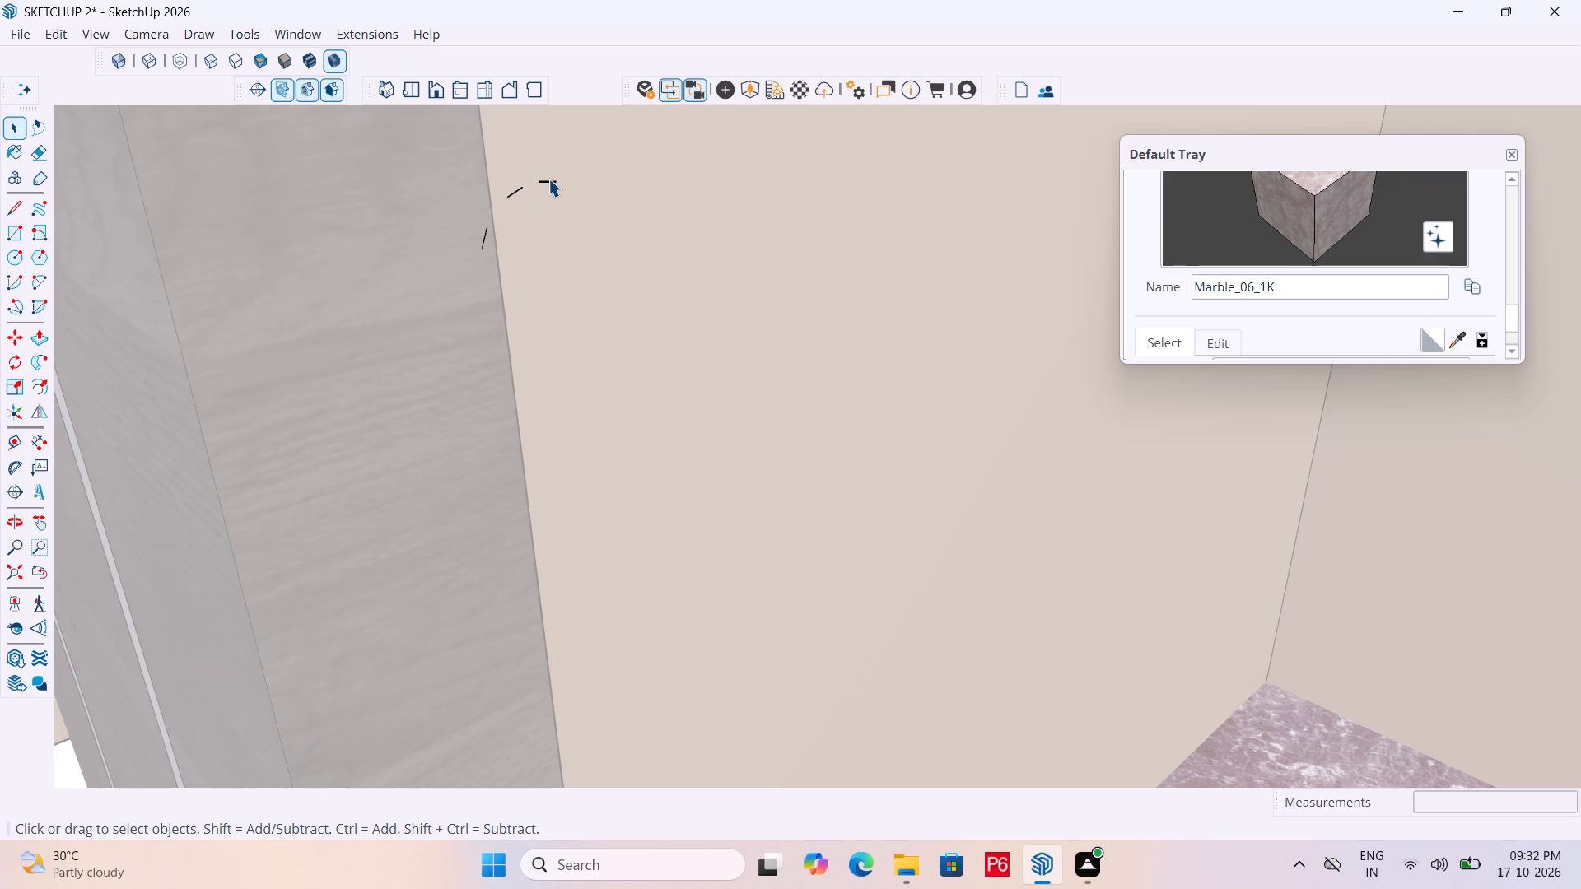
pyautogui.press('Delete')
pyautogui.click(518, 189)
pyautogui.press('Delete')
pyautogui.click(545, 179)
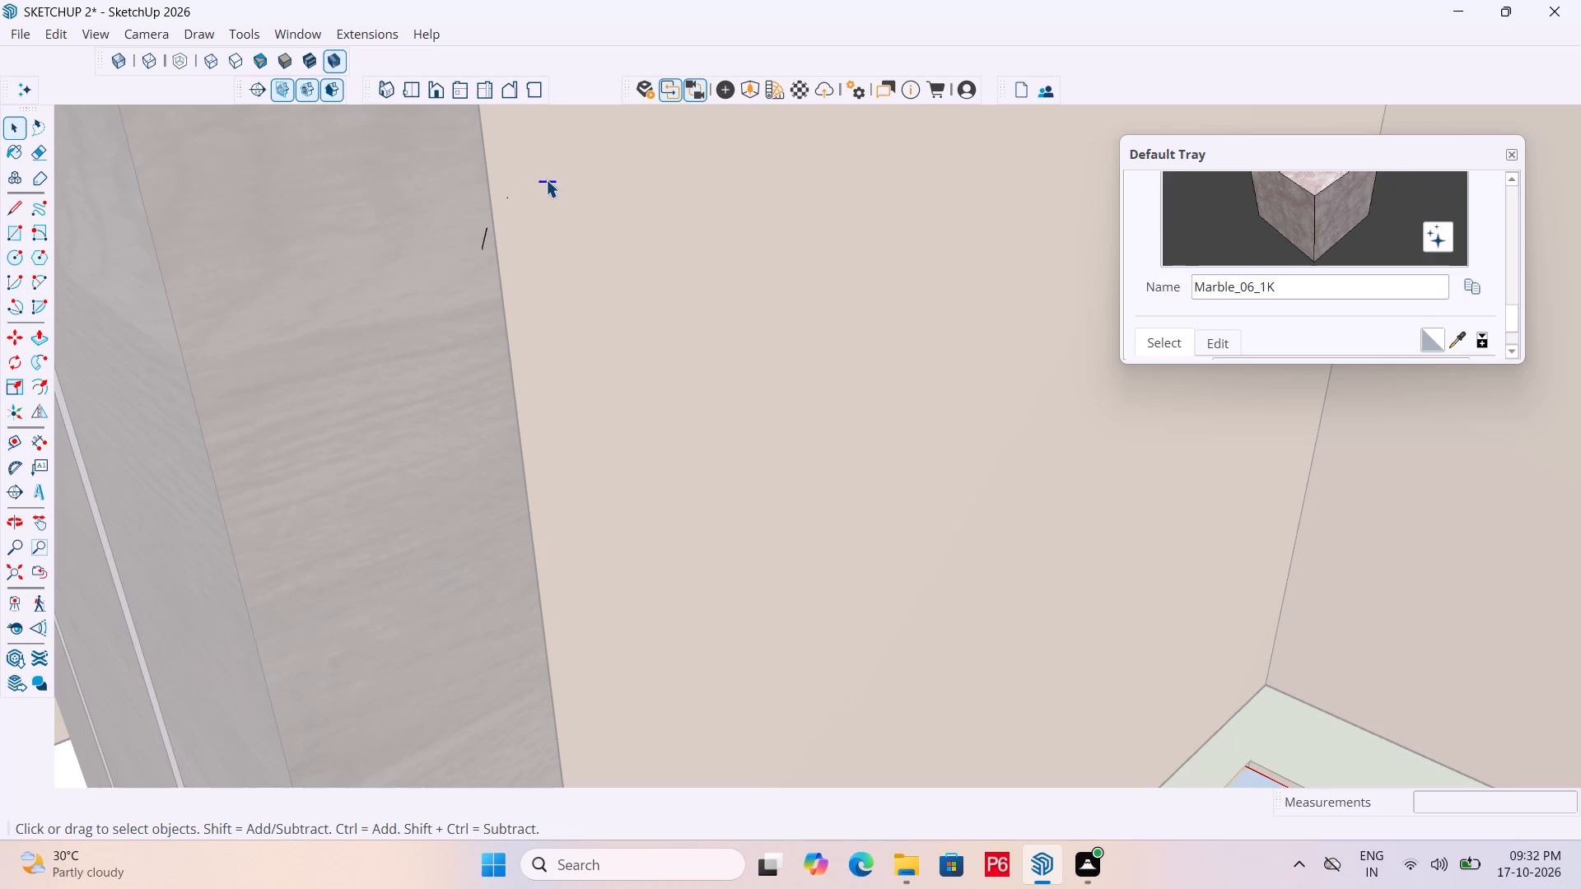
pyautogui.press('Delete')
pyautogui.click(501, 198)
pyautogui.press('Delete')
pyautogui.click(481, 233)
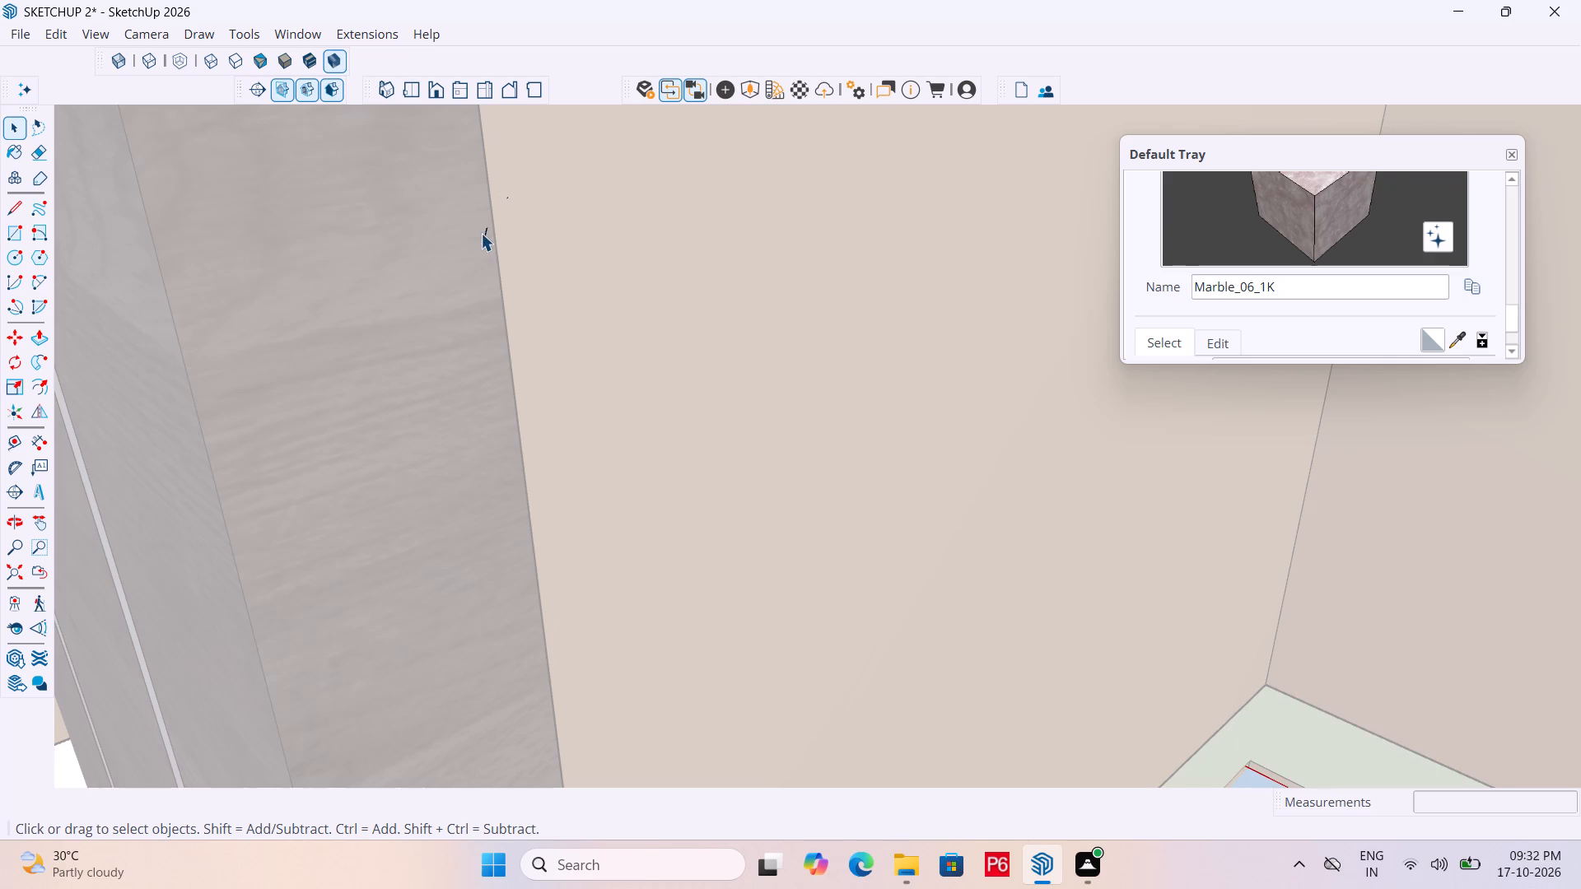
pyautogui.click(486, 232)
pyautogui.press('Delete')
# Delete the profile's remaining long vertical edge and the small edge fragments left beside the grooved column.
pyautogui.scroll(-11, 466, 207)
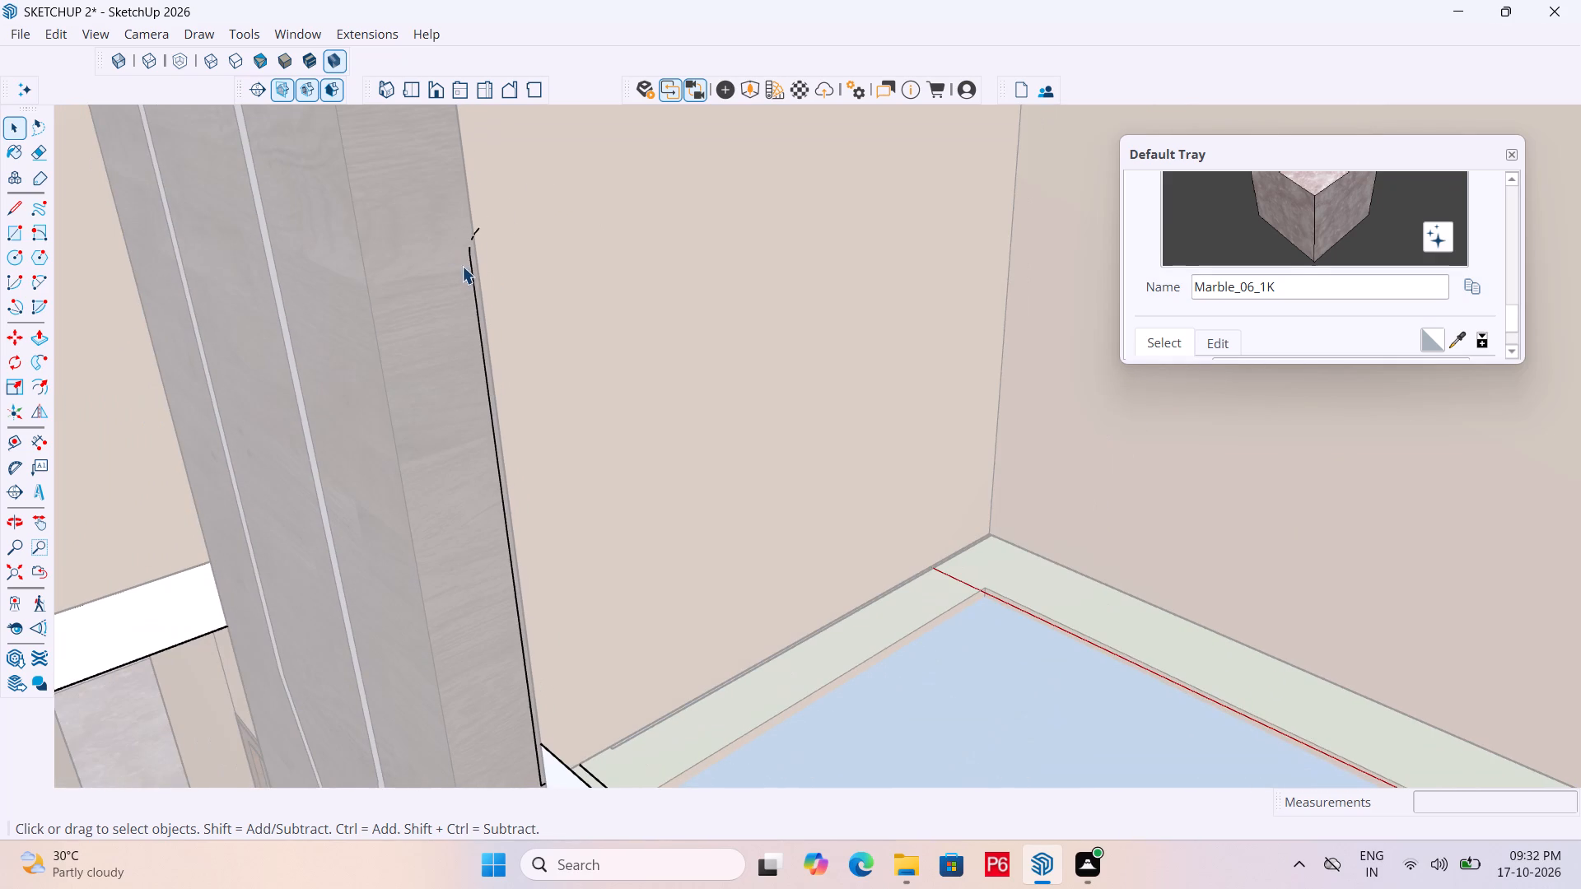
pyautogui.click(475, 291)
pyautogui.press('Delete')
pyautogui.scroll(5, 473, 228)
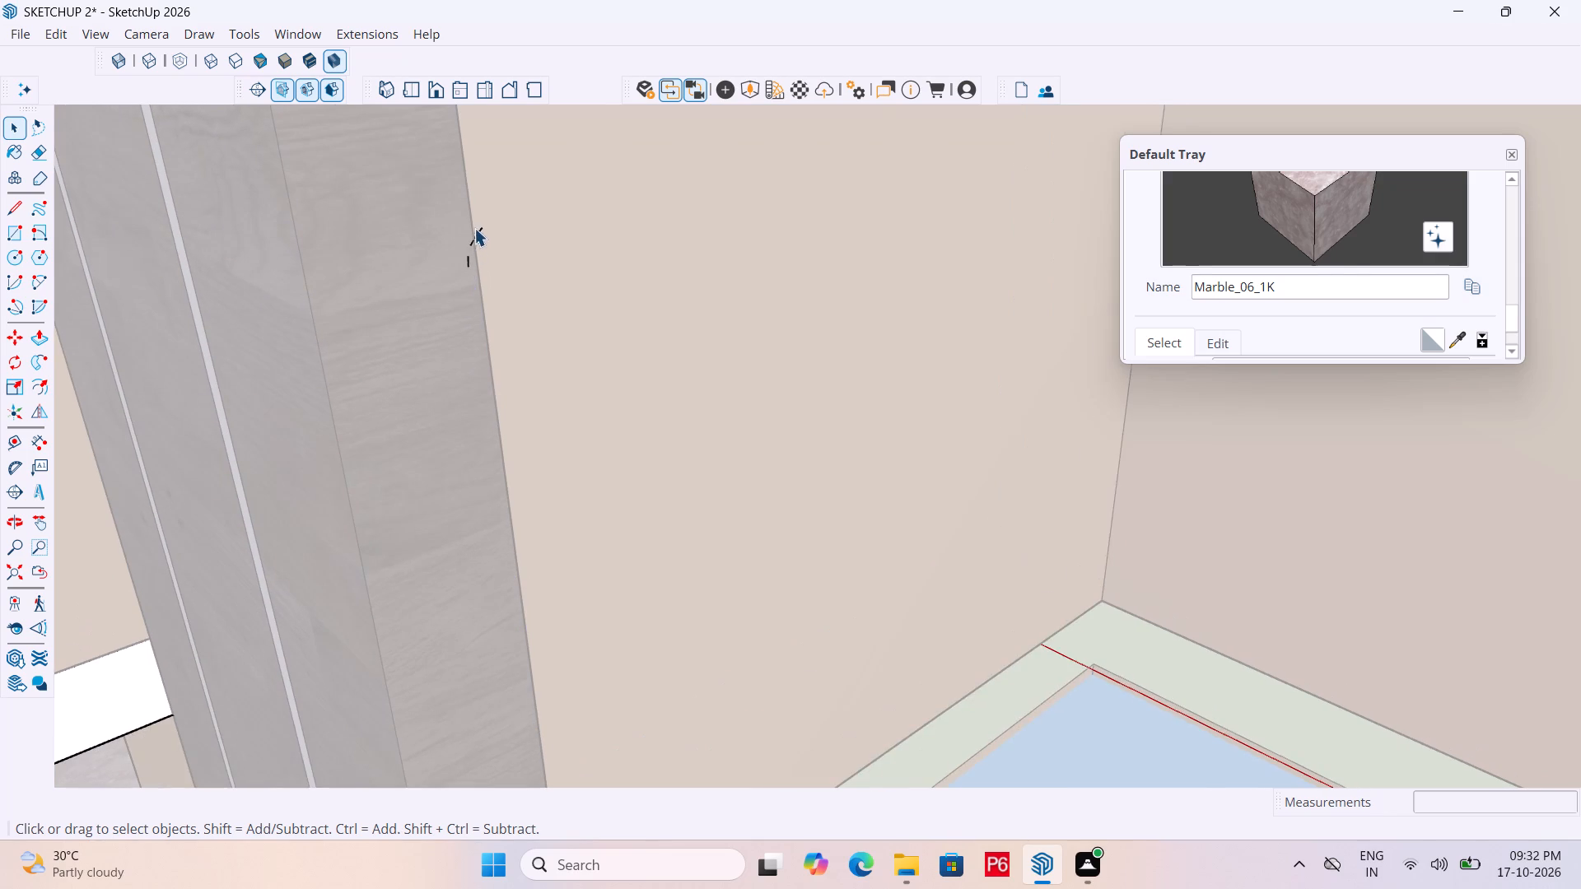
pyautogui.click(466, 262)
pyautogui.press('Delete')
pyautogui.click(472, 241)
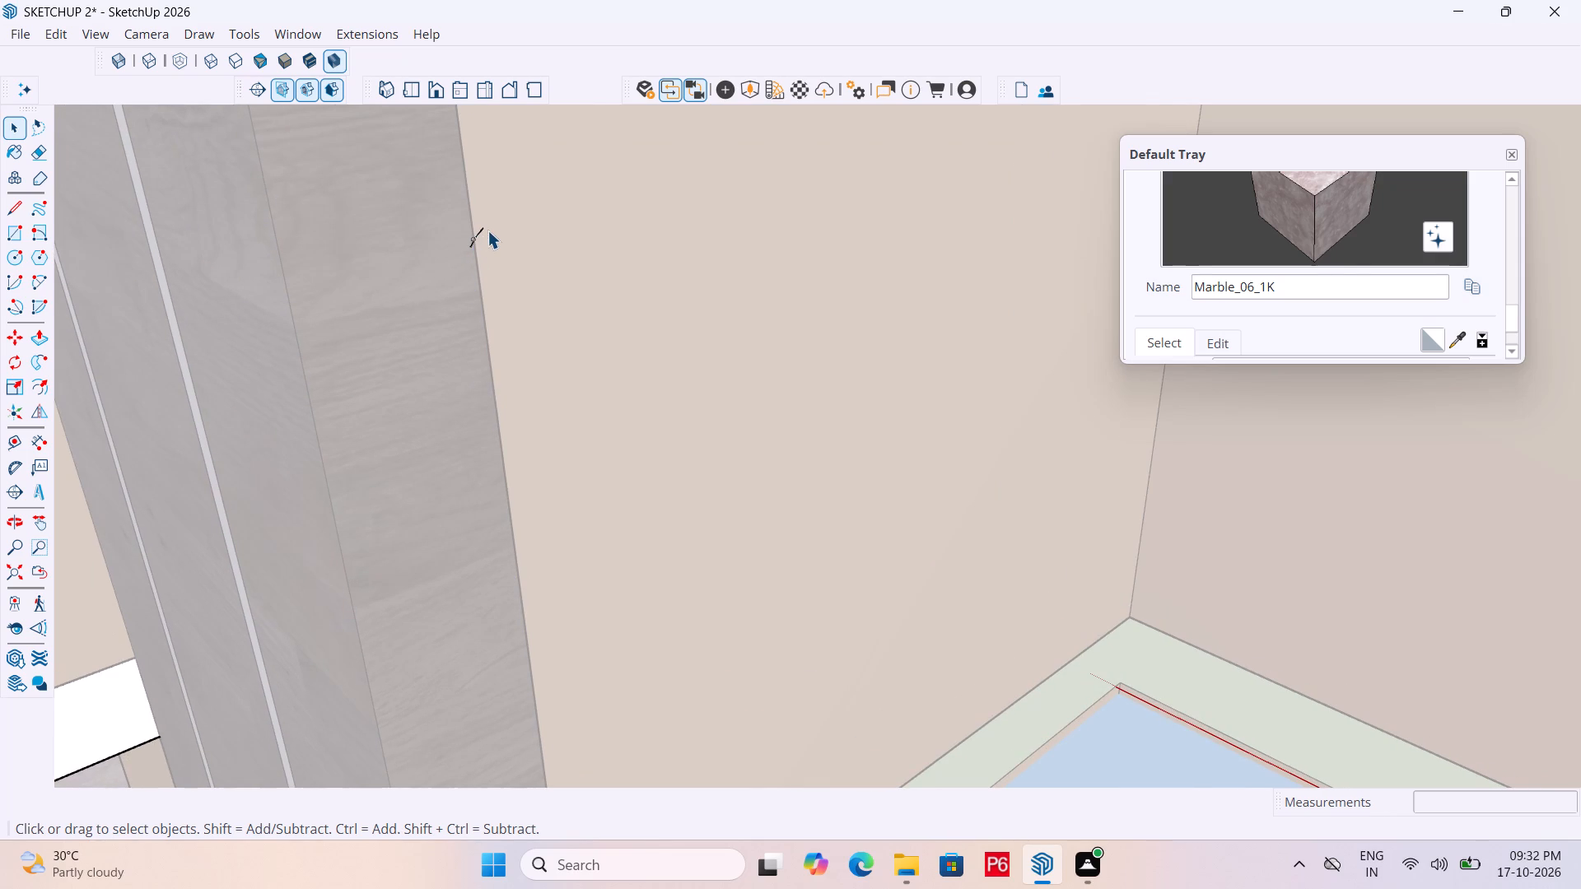
pyautogui.press('Delete')
pyautogui.click(481, 229)
pyautogui.scroll(6, 473, 235)
pyautogui.press('Delete')
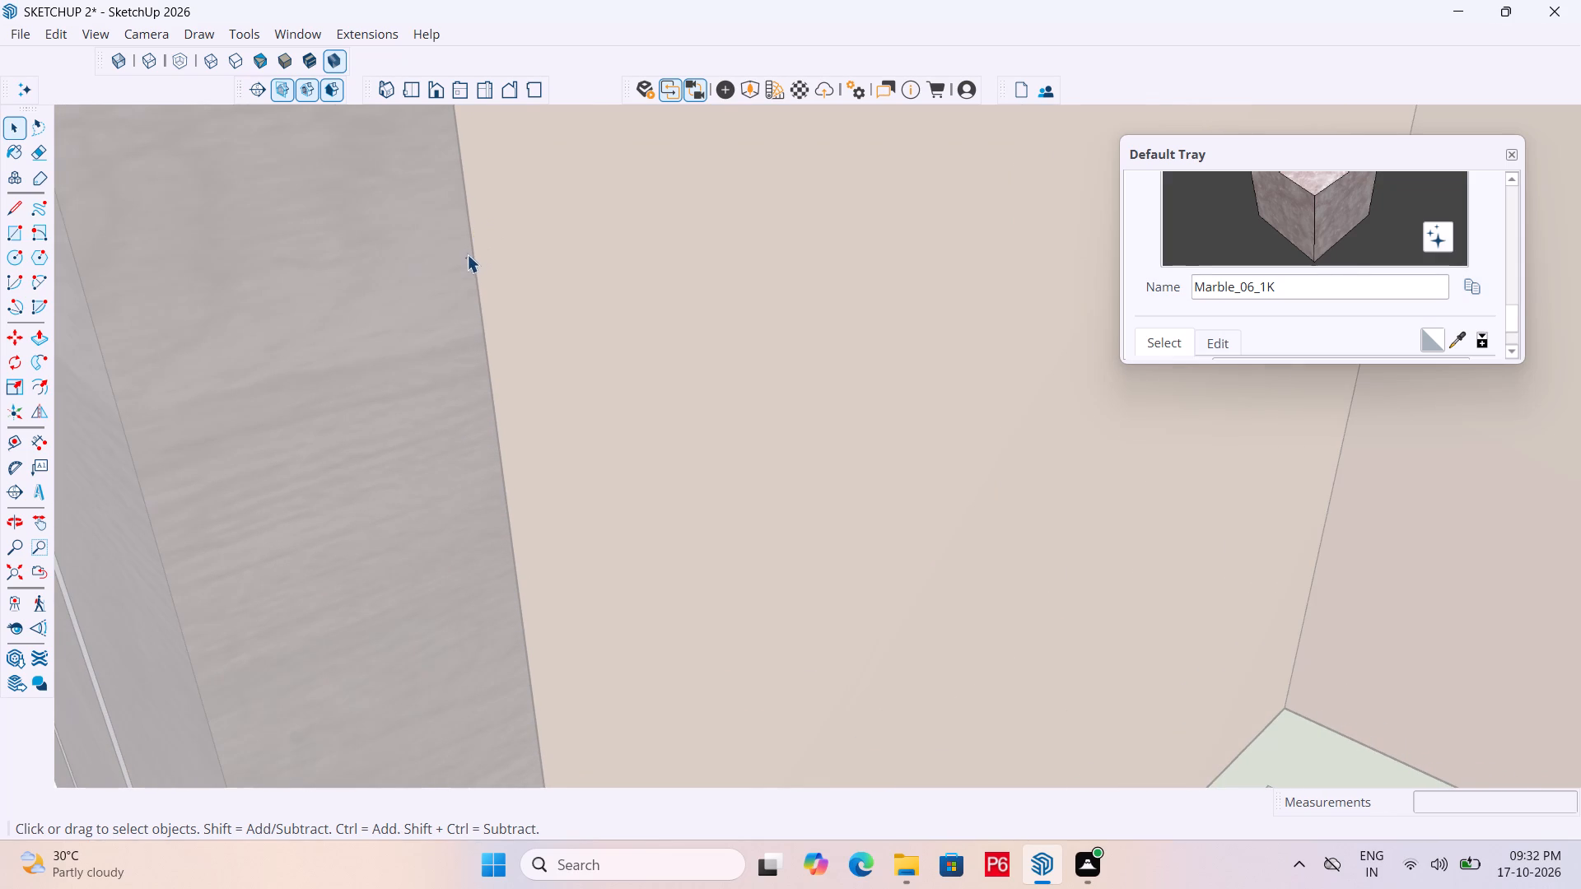
# Undo the recent edge deletions on the leftover profile, back to before the marble balcony floor was lost, and leave the slab group.
pyautogui.click(467, 254)
pyautogui.scroll(-15, 441, 258)
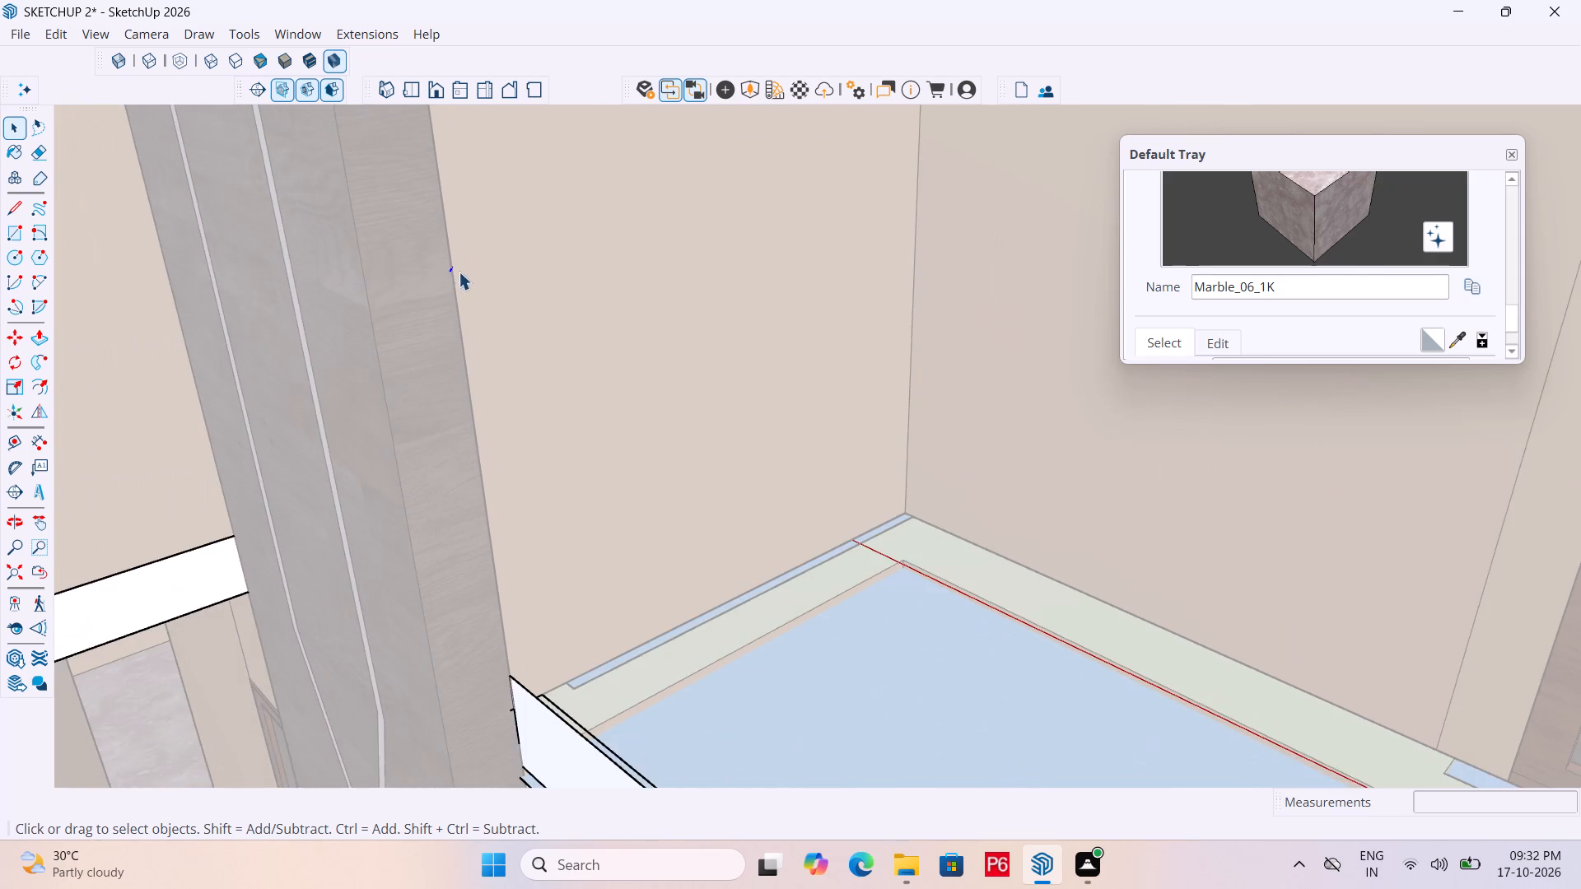
pyautogui.scroll(-12, 440, 282)
pyautogui.hotkey('ctrl', 'z')
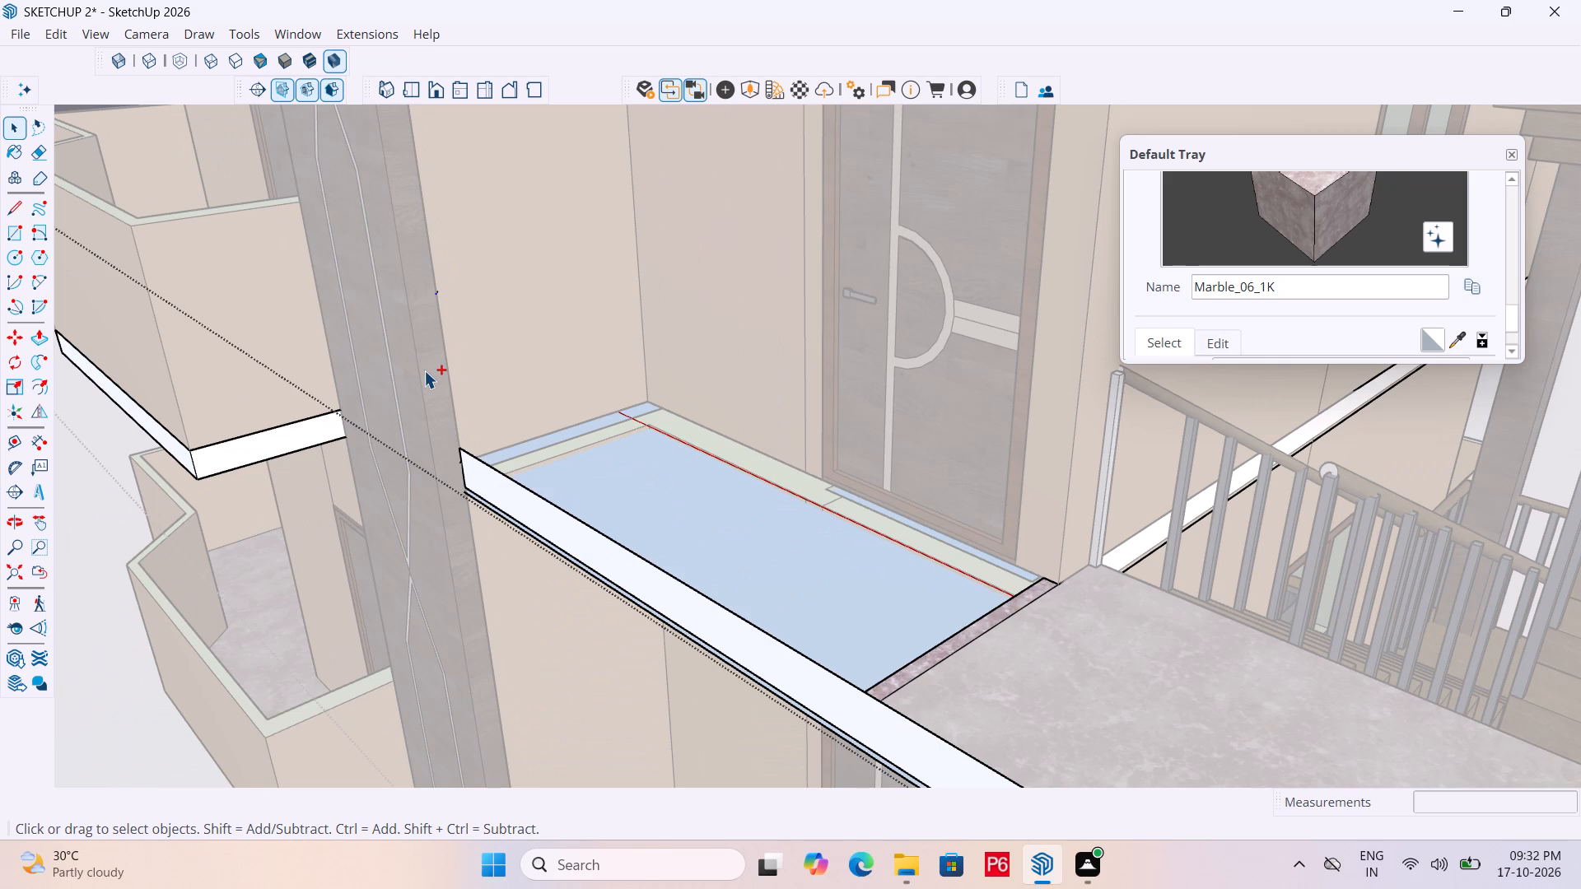
pyautogui.hotkey('ctrl', 'z')
pyautogui.hotkey('ctrl', 'z')
pyautogui.hotkey('ctrl', 'z')
pyautogui.hotkey('ctrl', 'z')
pyautogui.hotkey('ctrl', 'z')
pyautogui.hotkey('ctrl', 'z')
pyautogui.hotkey('ctrl', 'z')
pyautogui.hotkey('ctrl', 'z')
pyautogui.scroll(-2, 442, 382)
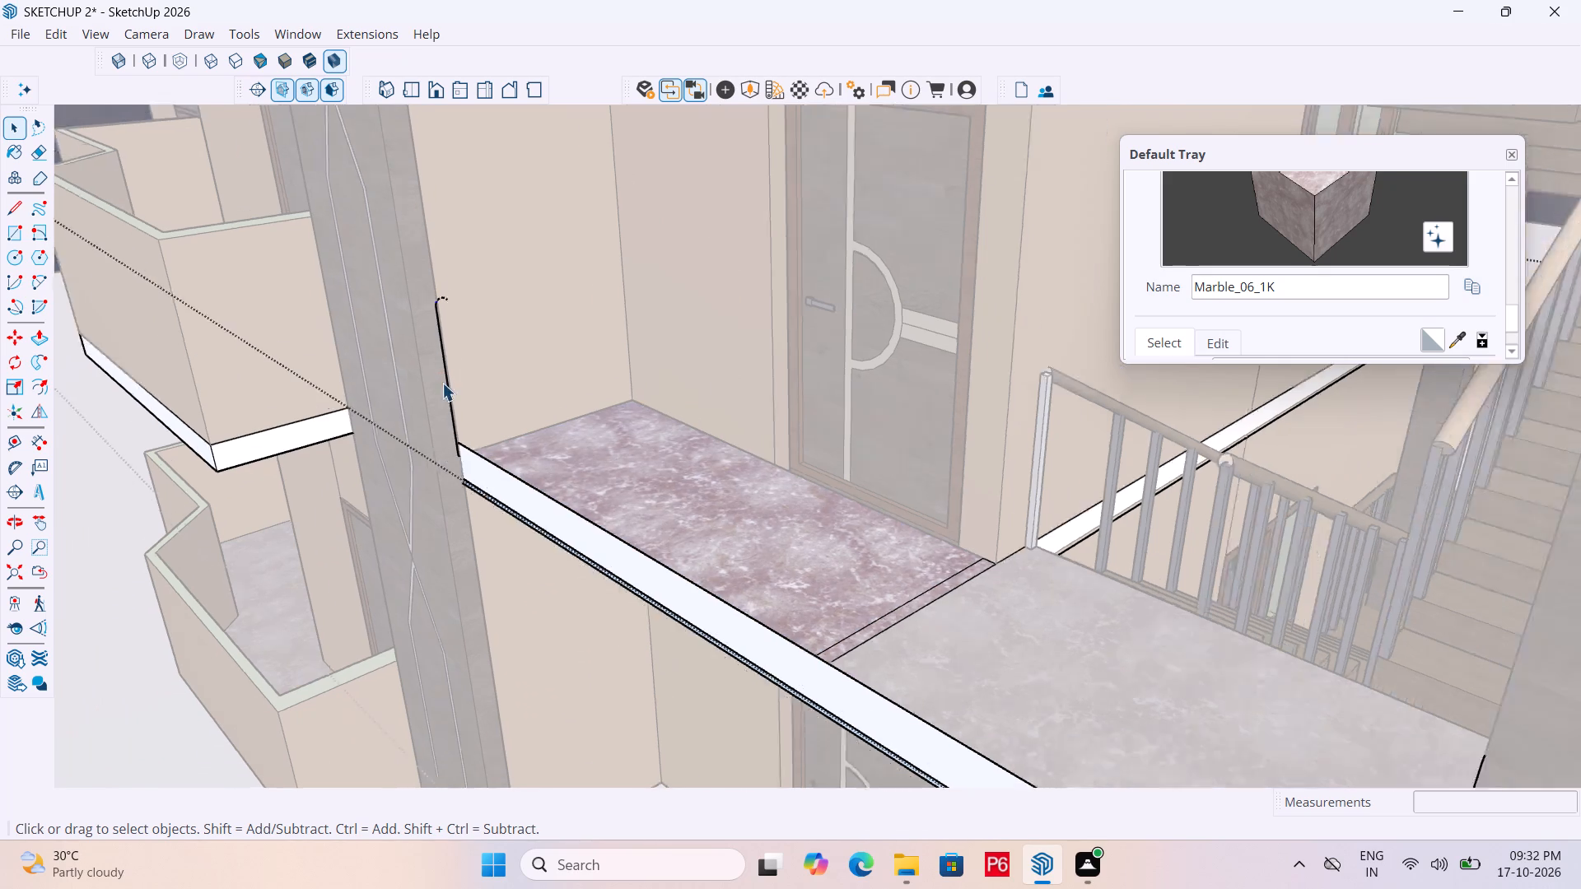
pyautogui.scroll(-9, 442, 383)
pyautogui.press('space')
pyautogui.click(161, 257)
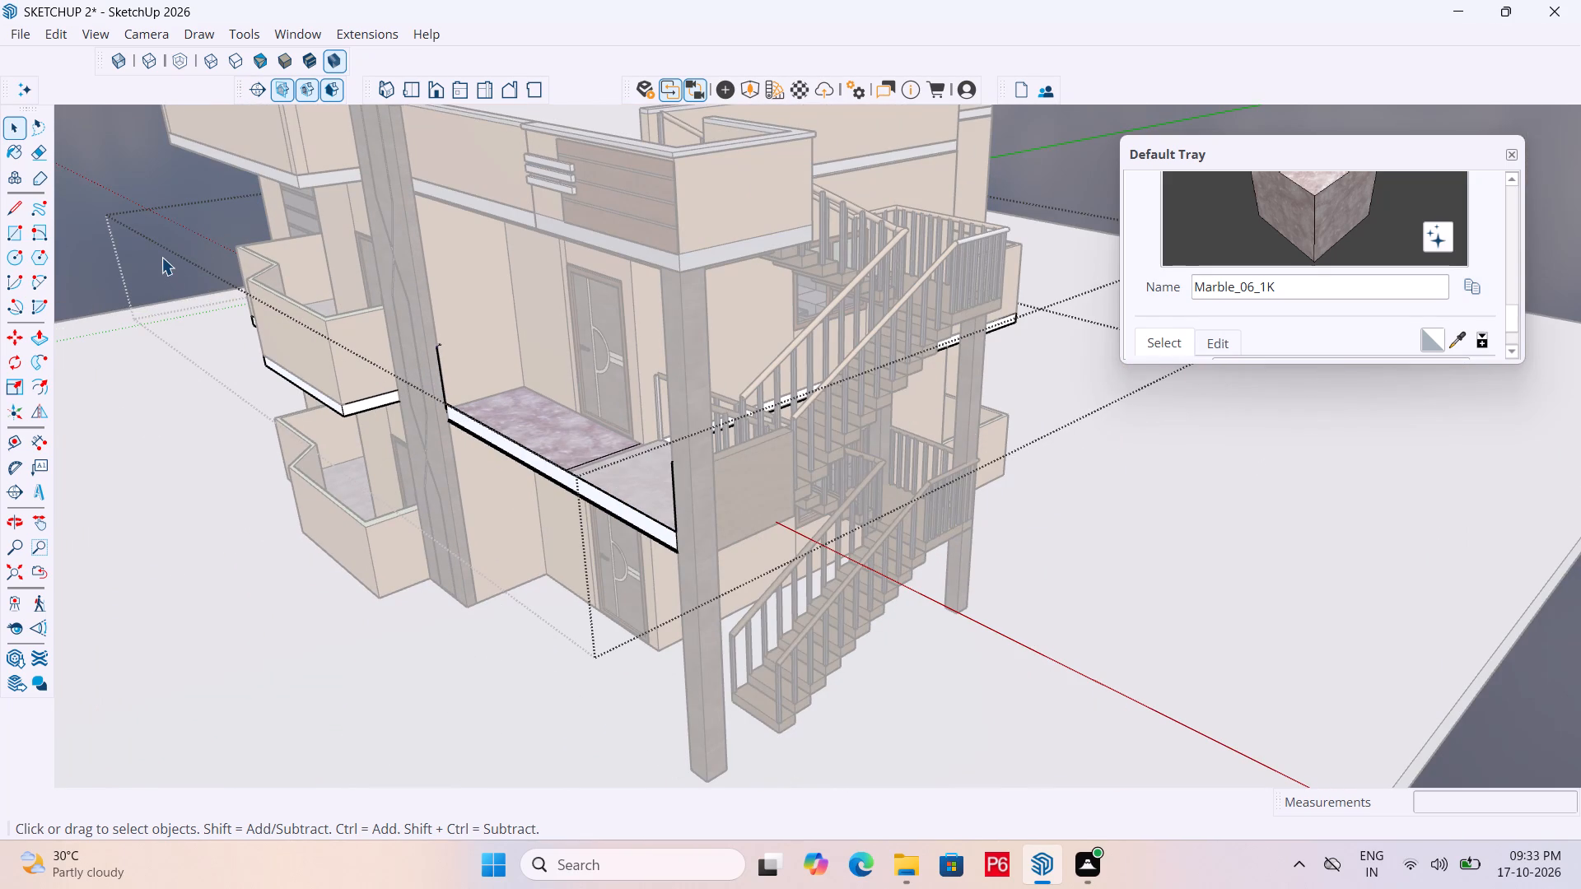
pyautogui.tripleClick(154, 267)
# Delete the white front face of the upper-floor slab edge between the grooved column and the corner column.
pyautogui.moveTo(436, 317); pyautogui.dragTo(403, 374, button='middle')
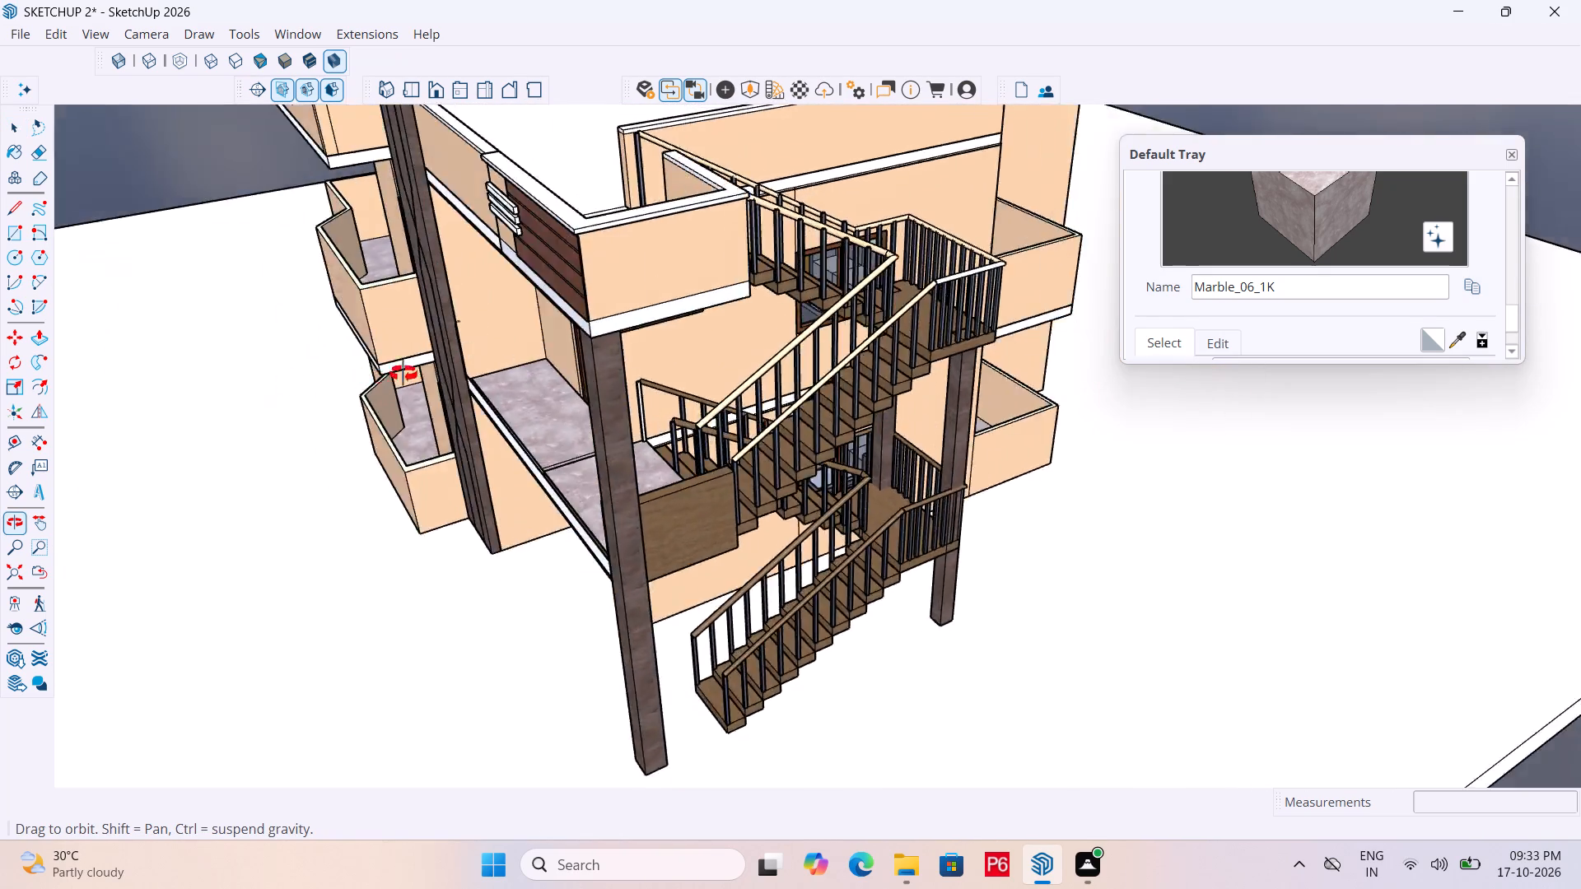
pyautogui.moveTo(403, 374); pyautogui.dragTo(612, 310, button='middle')
pyautogui.moveTo(767, 523); pyautogui.dragTo(584, 486, button='middle')
pyautogui.scroll(4, 582, 487)
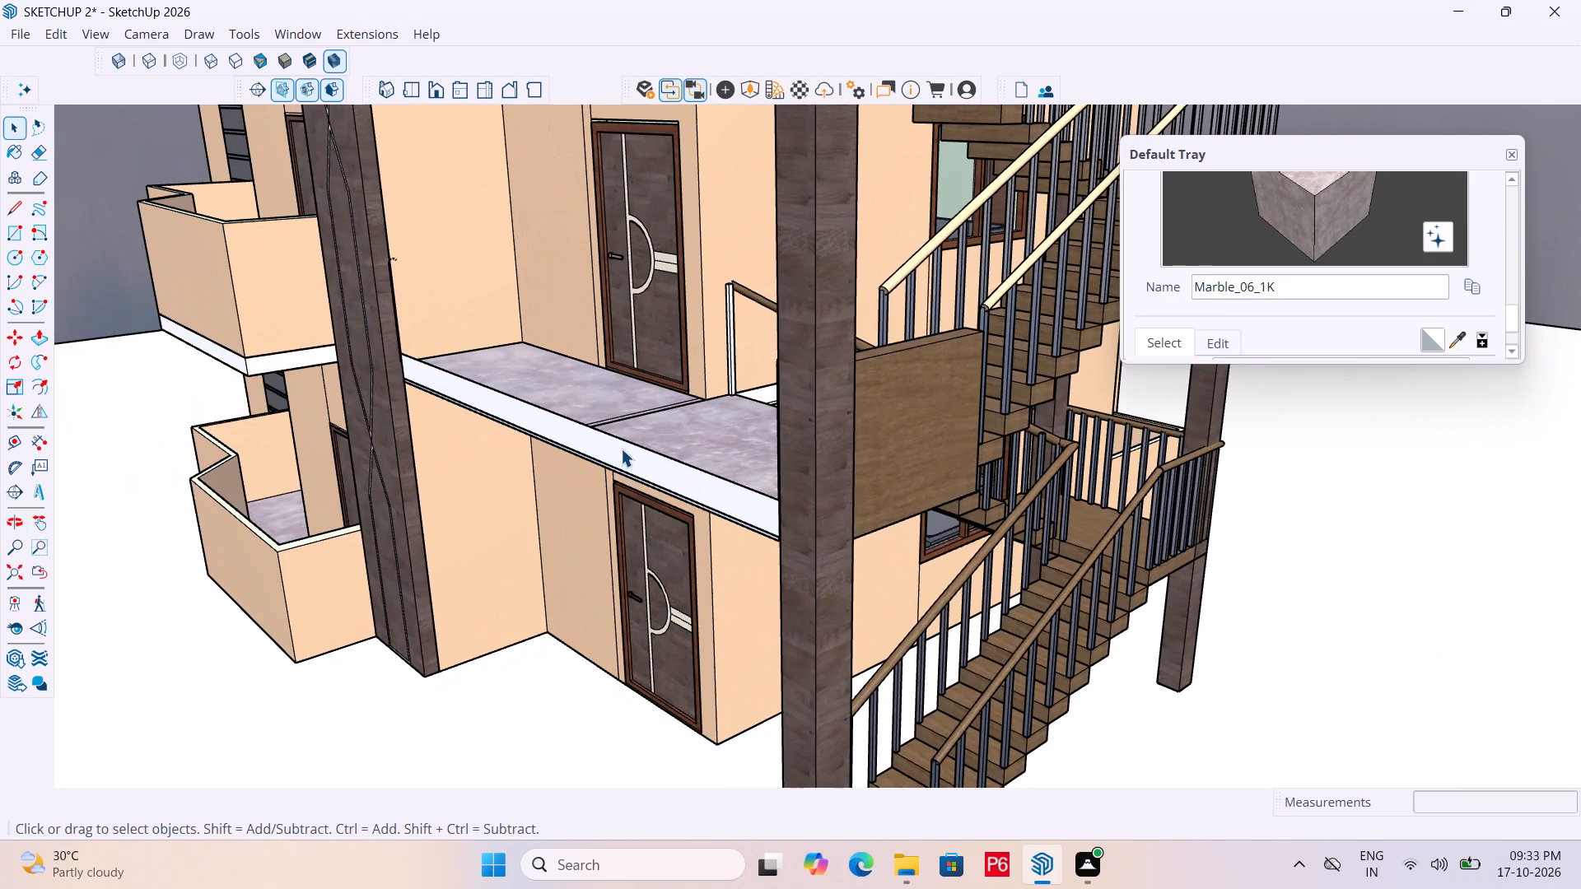
pyautogui.click(621, 449)
pyautogui.doubleClick(609, 449)
pyautogui.click(561, 435)
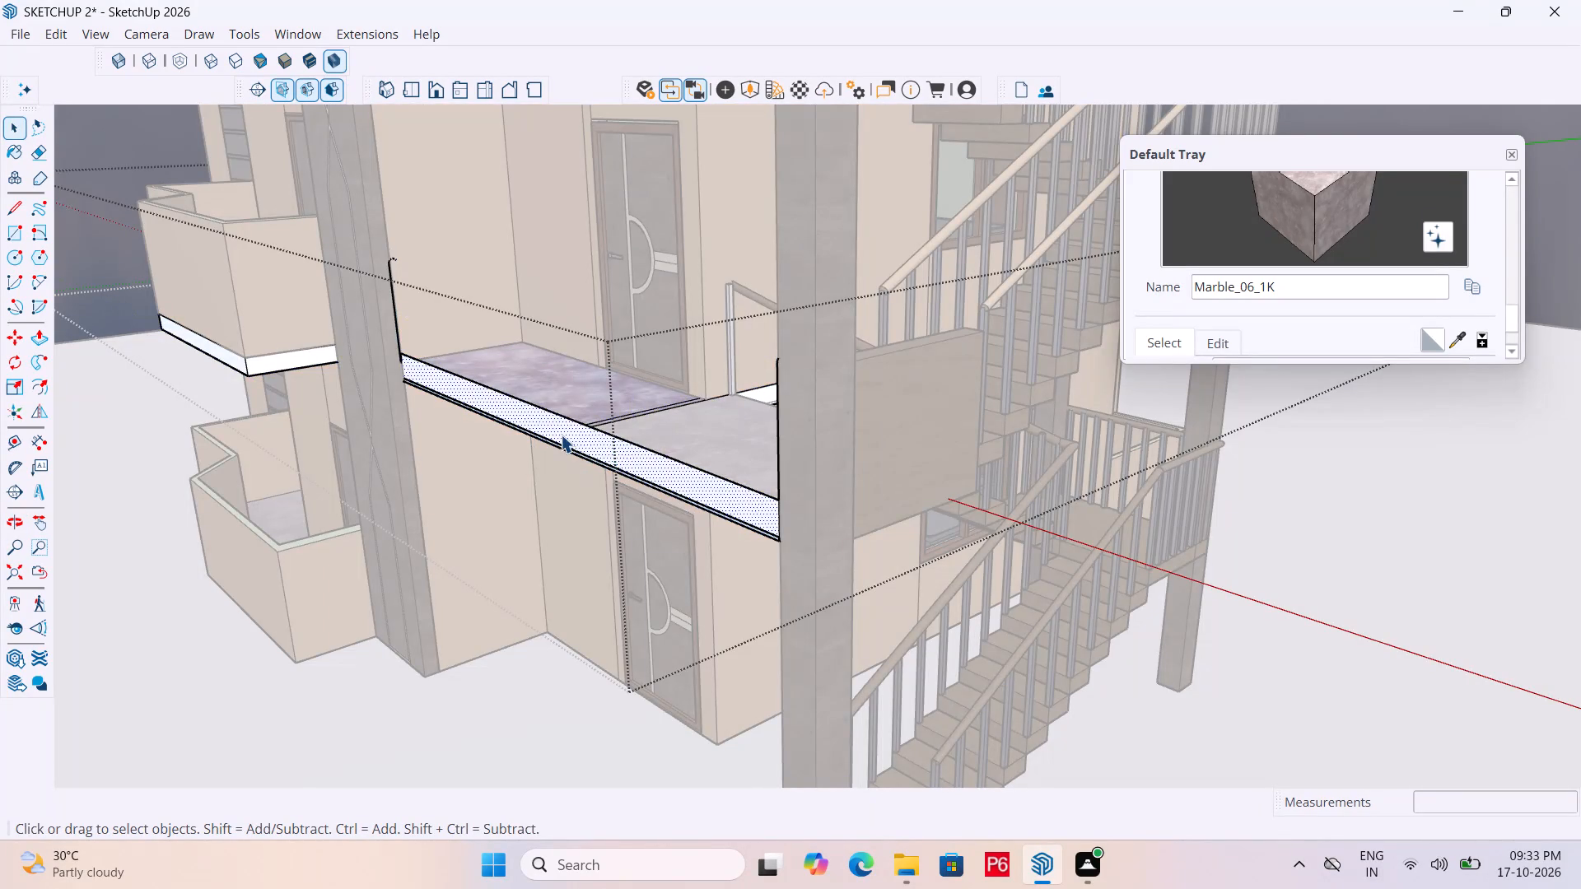
pyautogui.press('Delete')
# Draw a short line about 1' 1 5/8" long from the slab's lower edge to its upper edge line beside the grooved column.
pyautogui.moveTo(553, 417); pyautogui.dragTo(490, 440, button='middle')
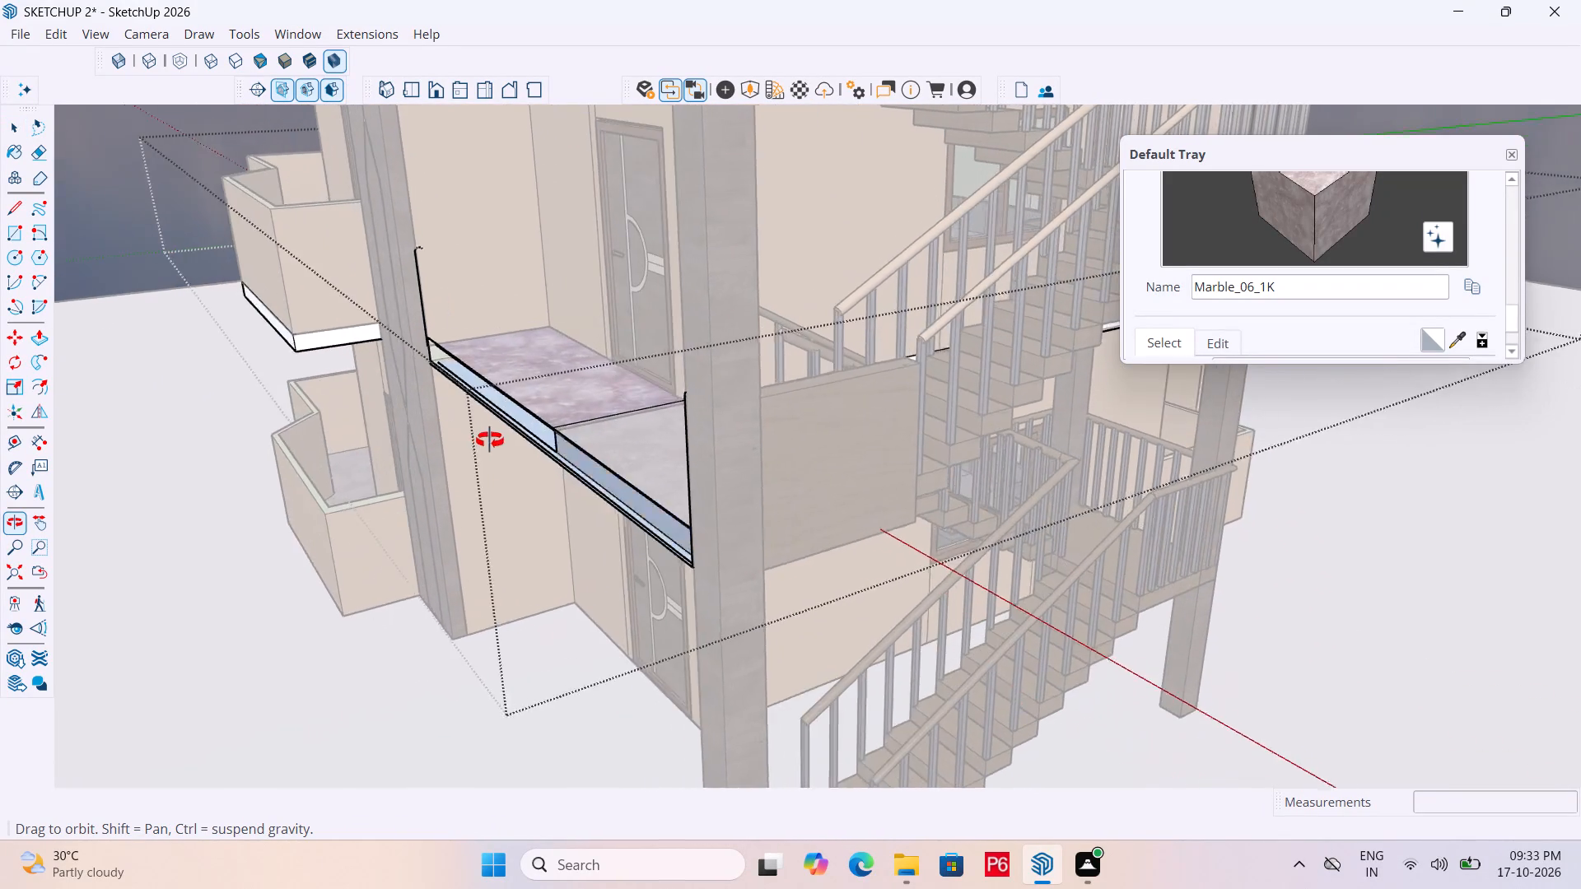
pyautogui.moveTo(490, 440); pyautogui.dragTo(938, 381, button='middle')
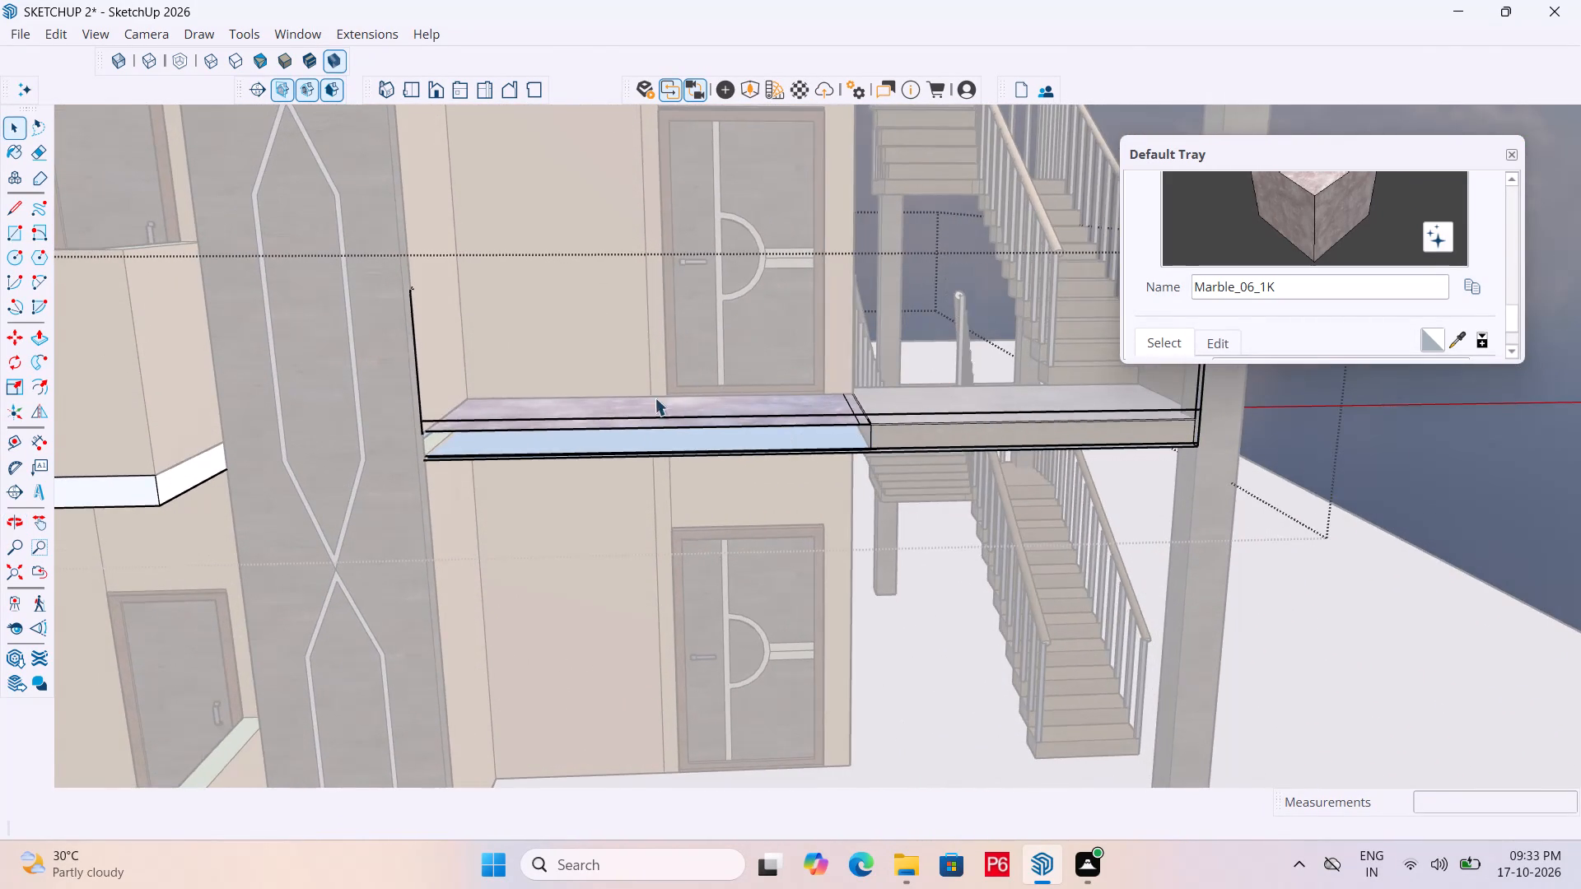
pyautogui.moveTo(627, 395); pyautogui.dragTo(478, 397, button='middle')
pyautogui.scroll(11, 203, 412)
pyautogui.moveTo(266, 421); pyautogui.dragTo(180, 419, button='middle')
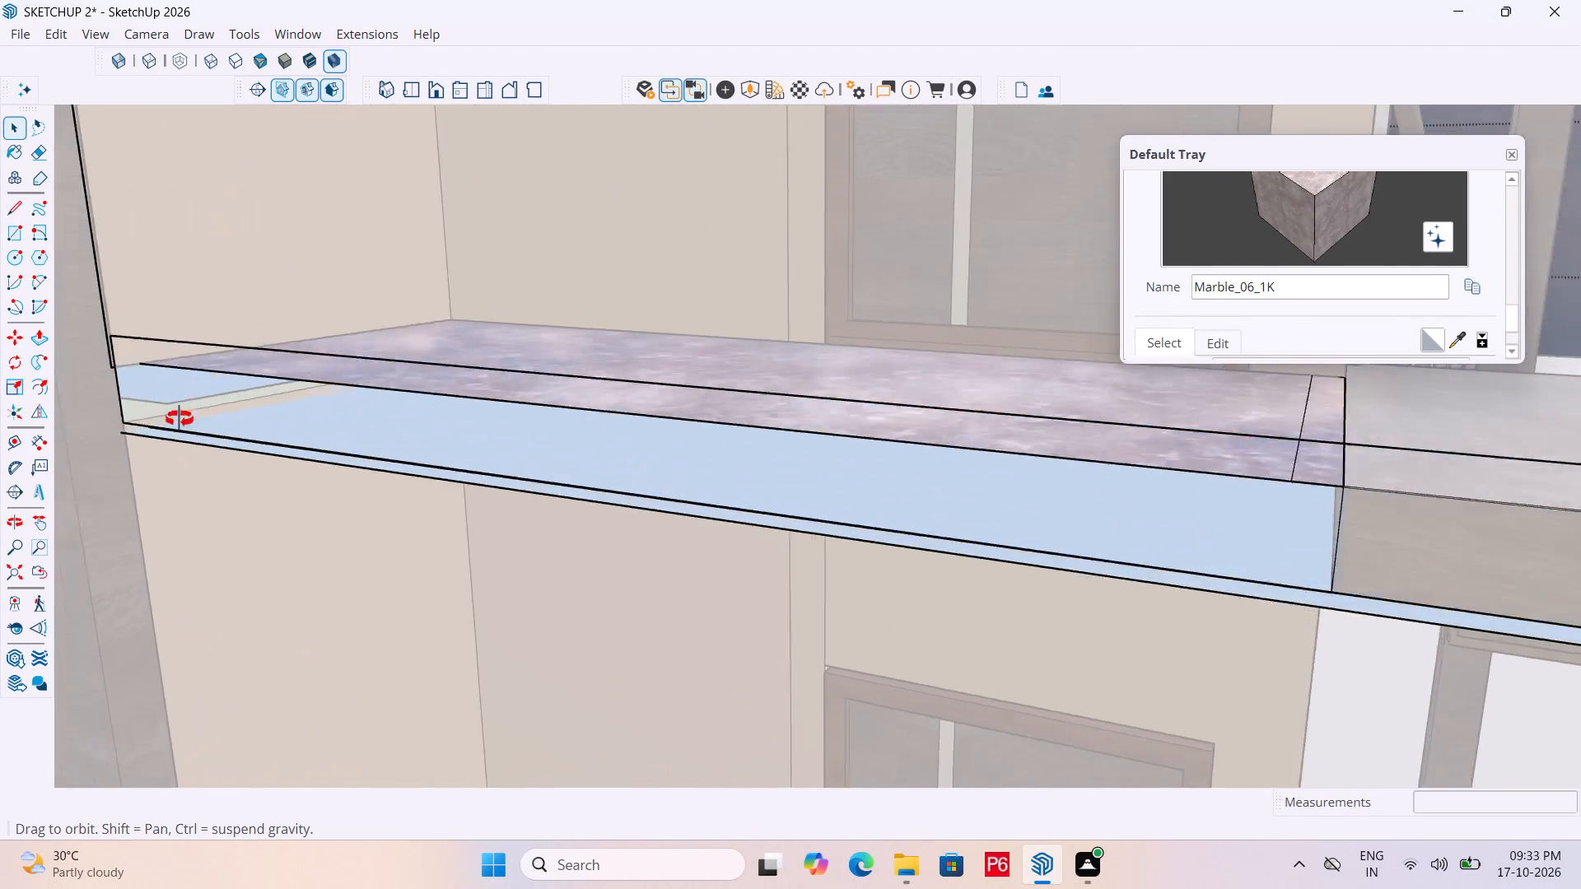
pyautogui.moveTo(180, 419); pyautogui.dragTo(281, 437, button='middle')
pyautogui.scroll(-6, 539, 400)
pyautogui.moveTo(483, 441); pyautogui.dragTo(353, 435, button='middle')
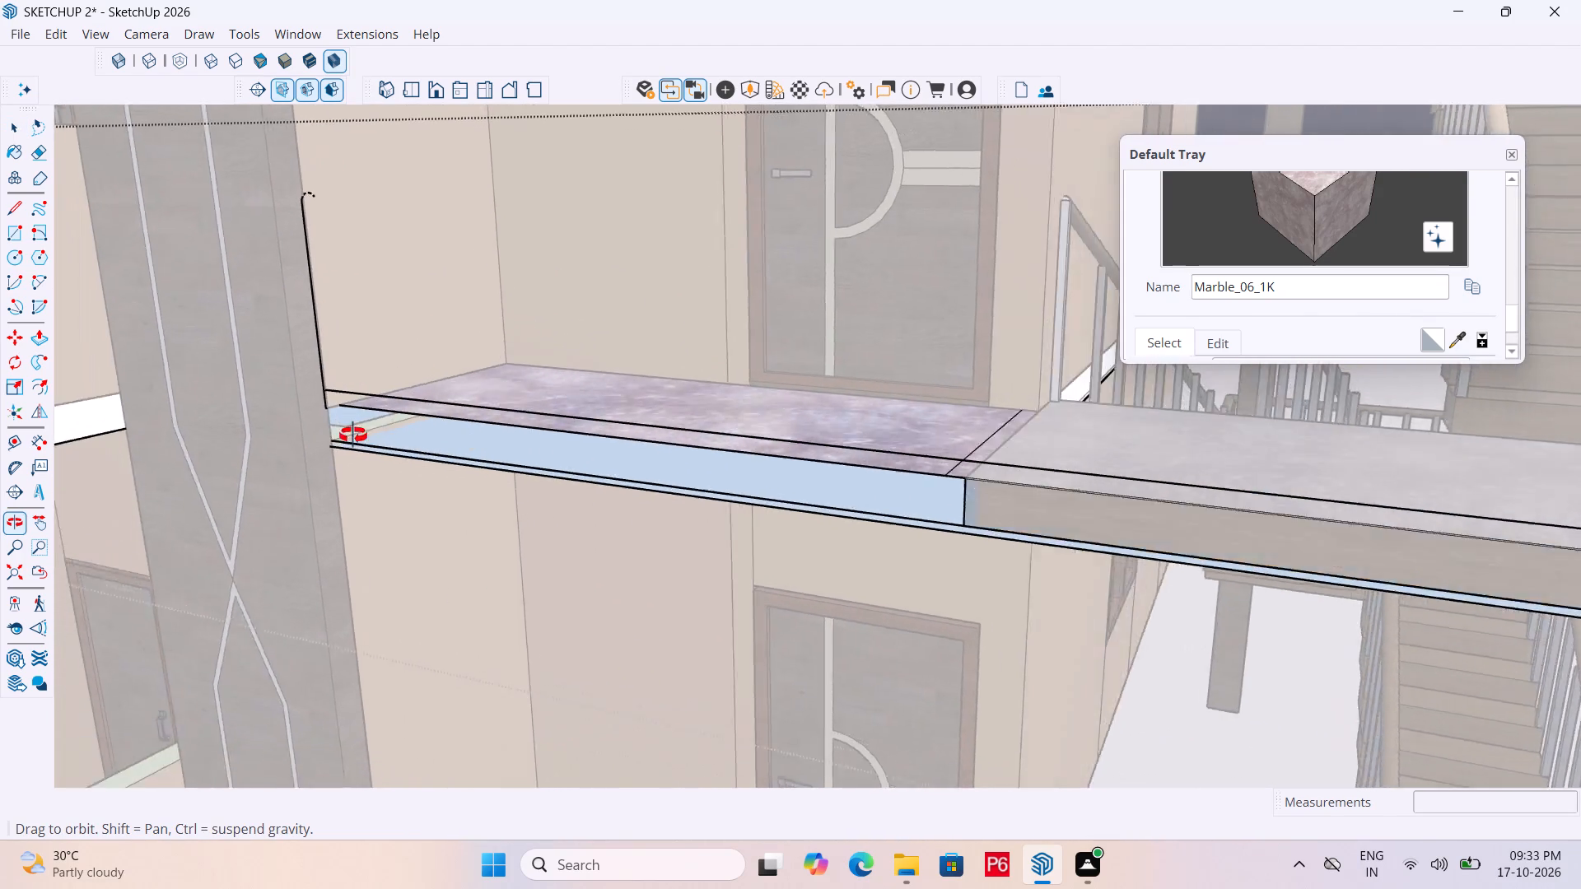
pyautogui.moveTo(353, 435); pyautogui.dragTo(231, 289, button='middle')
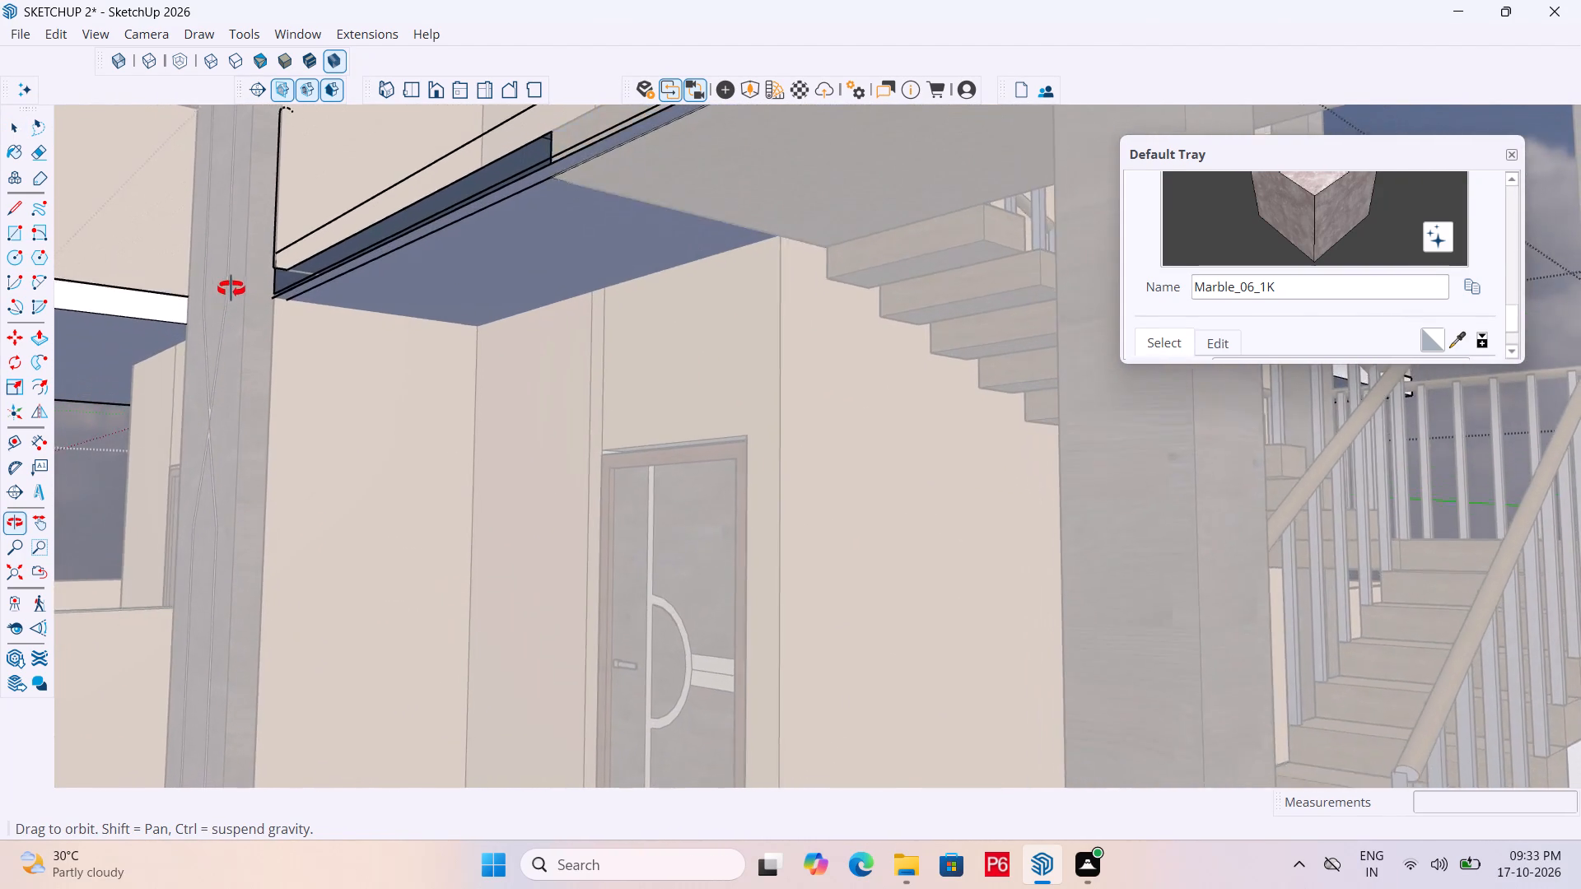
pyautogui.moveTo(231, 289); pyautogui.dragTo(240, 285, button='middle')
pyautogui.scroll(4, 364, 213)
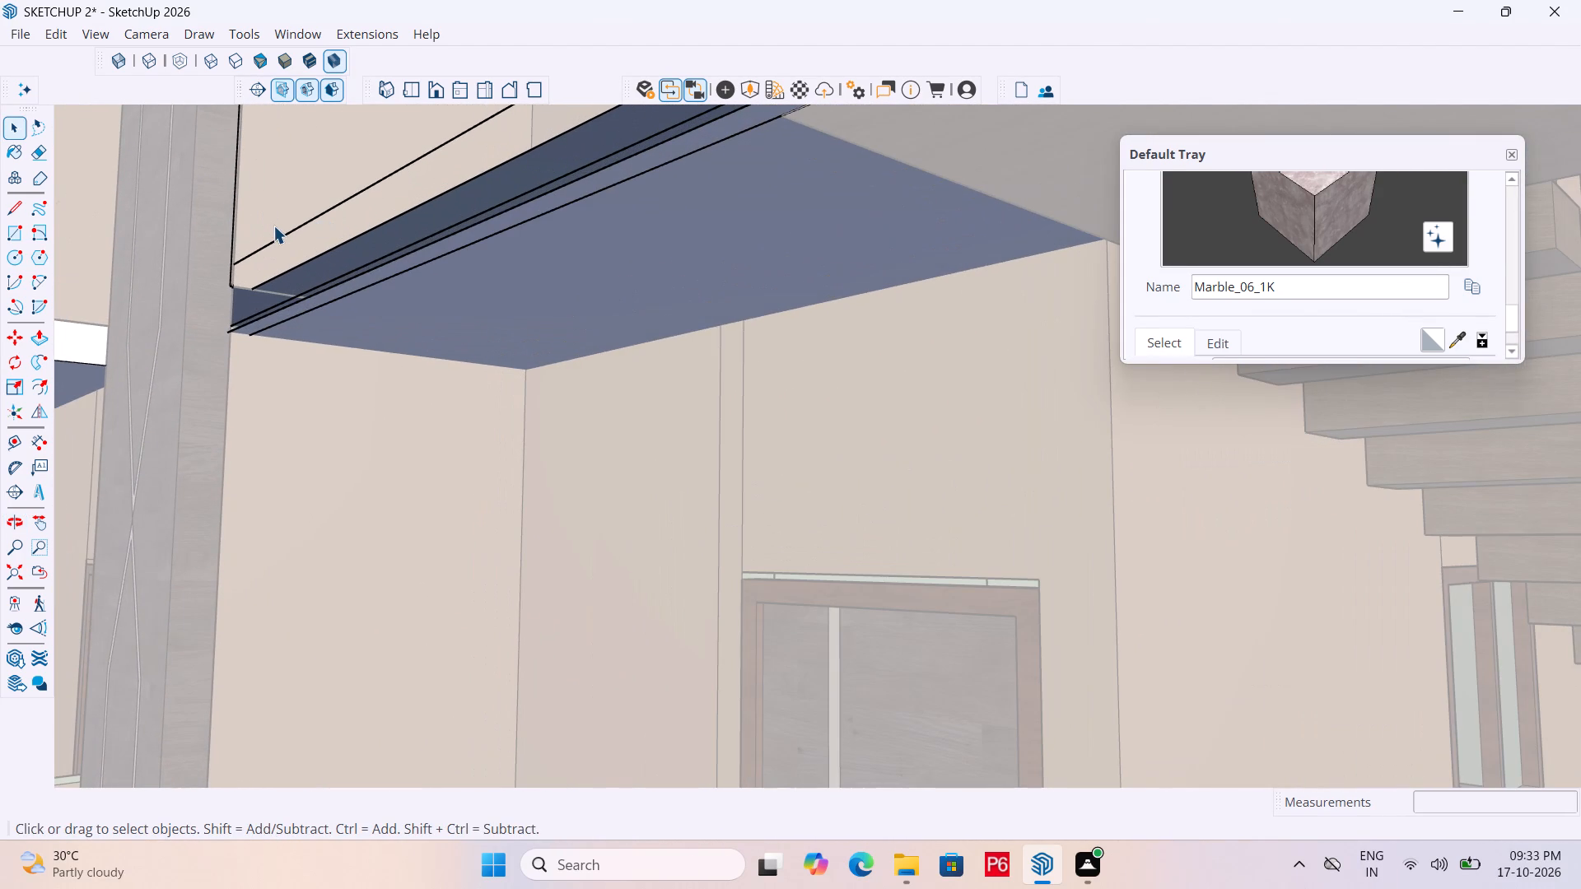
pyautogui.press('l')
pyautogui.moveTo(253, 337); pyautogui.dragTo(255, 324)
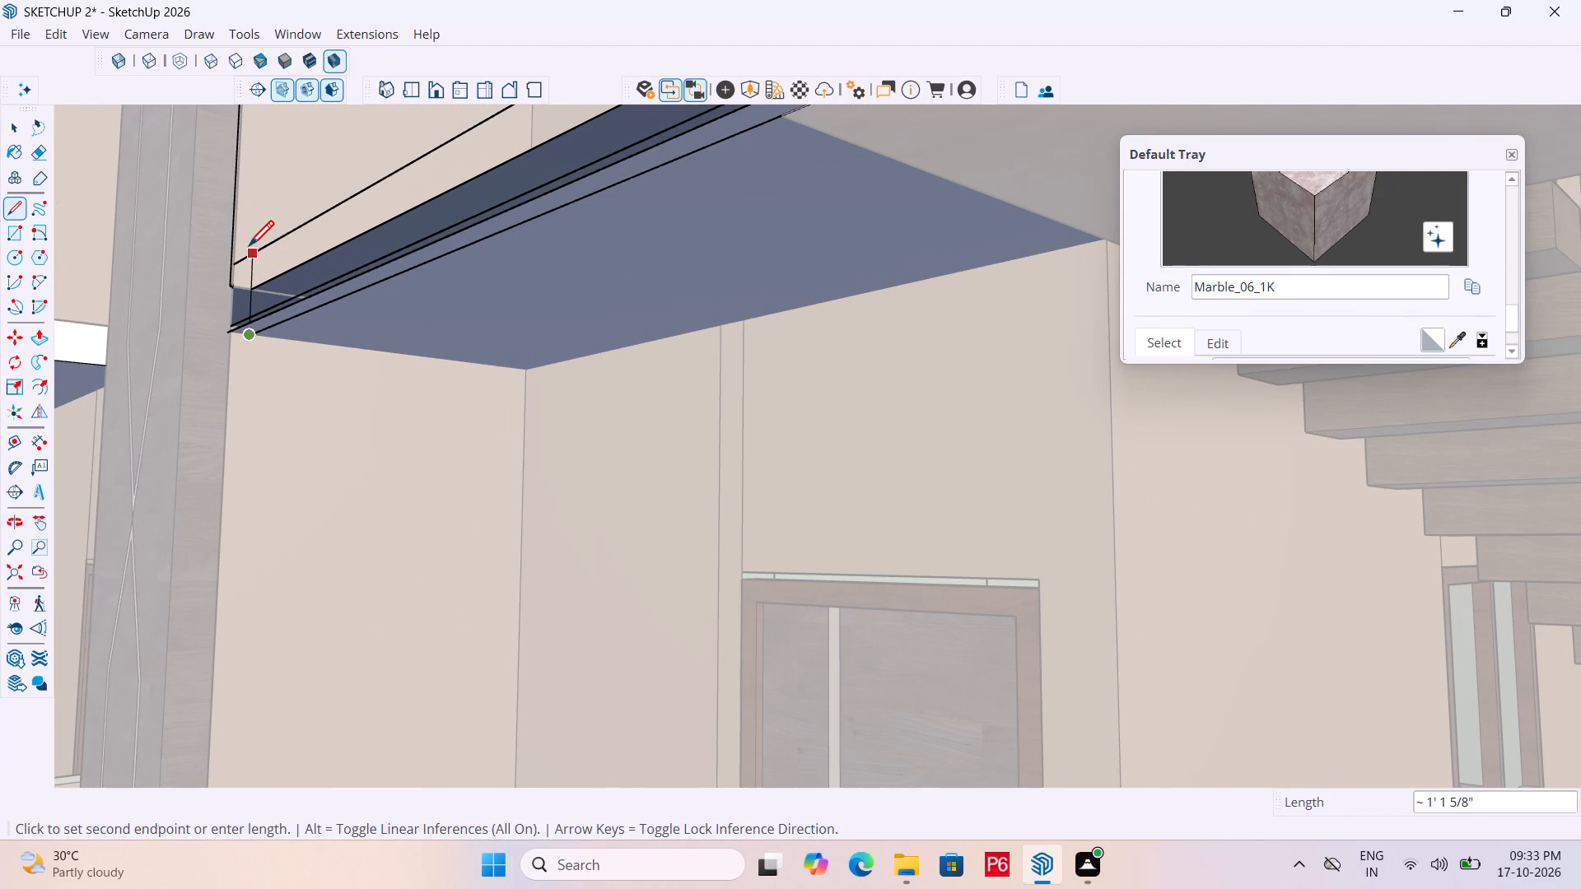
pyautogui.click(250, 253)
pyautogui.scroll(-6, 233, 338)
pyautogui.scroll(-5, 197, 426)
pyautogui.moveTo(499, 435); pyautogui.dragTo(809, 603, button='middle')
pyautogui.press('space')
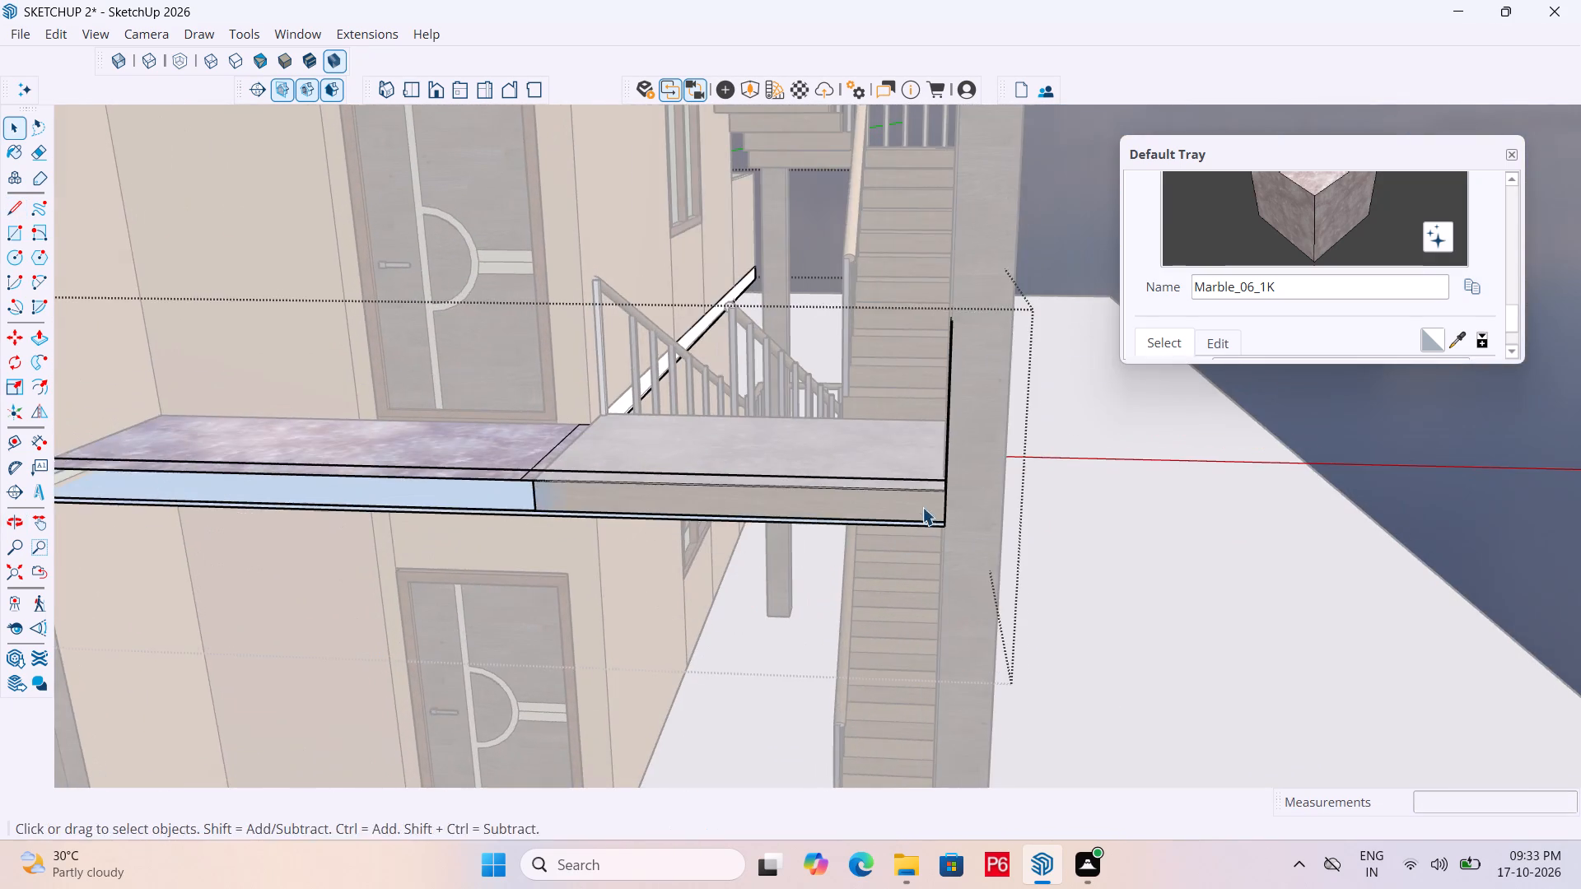
# Push/Pull the recessed slab face below the grey landing outward by about 2 5/8" to the slab's front edge.
pyautogui.scroll(6, 925, 502)
pyautogui.moveTo(930, 496); pyautogui.dragTo(951, 482, button='middle')
pyautogui.moveTo(897, 524); pyautogui.dragTo(1028, 580, button='middle')
pyautogui.scroll(-6, 749, 487)
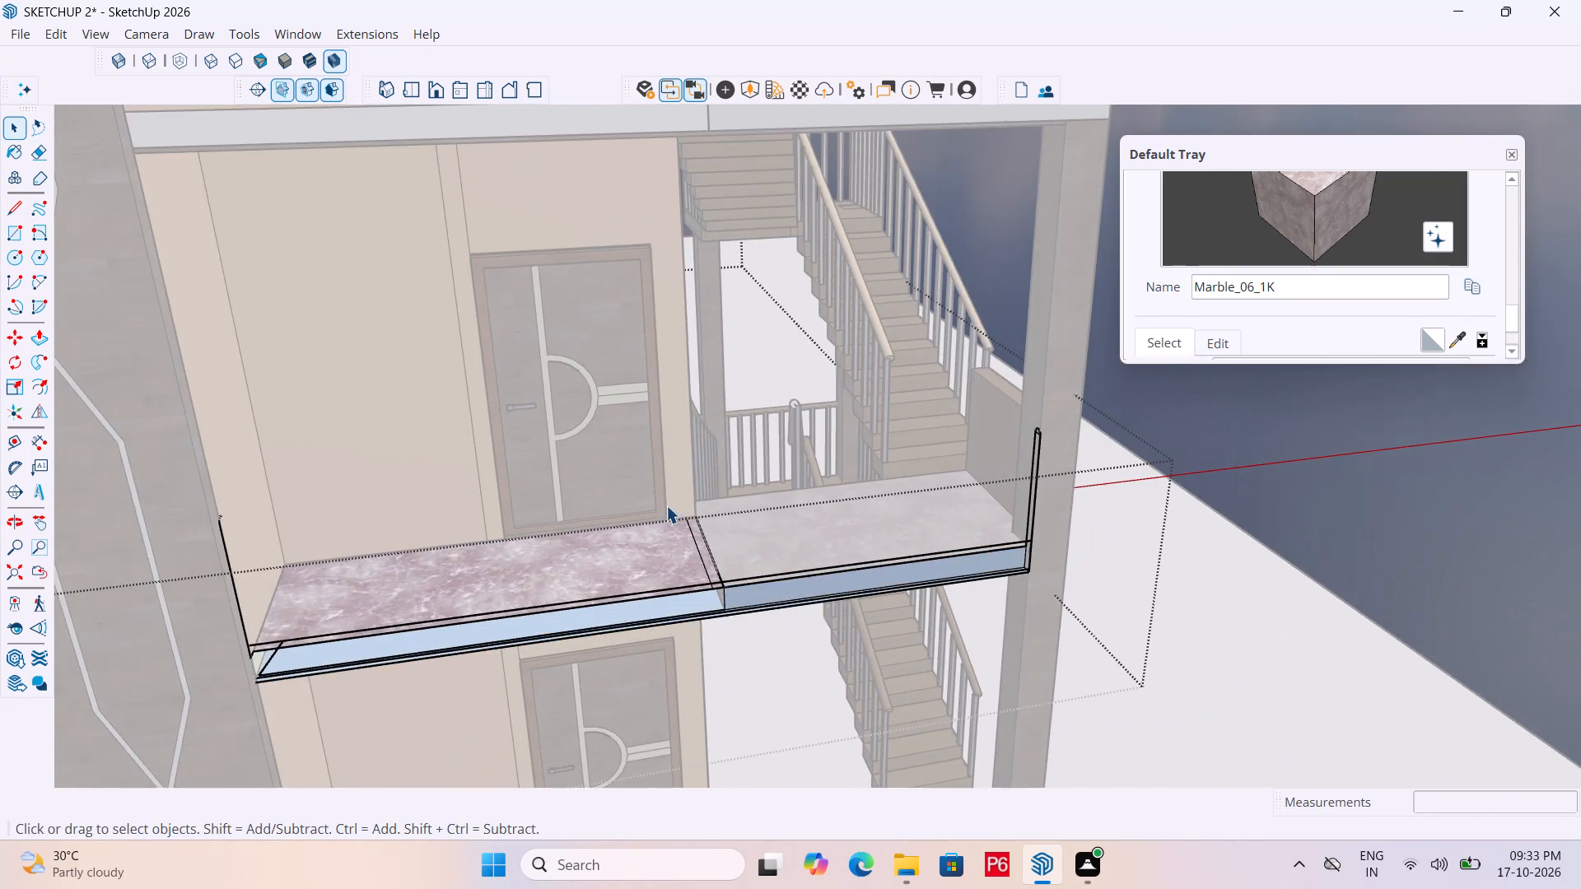
pyautogui.moveTo(1221, 601); pyautogui.dragTo(1320, 621, button='middle')
pyautogui.scroll(12, 1133, 571)
pyautogui.moveTo(1133, 571); pyautogui.dragTo(1131, 560, button='middle')
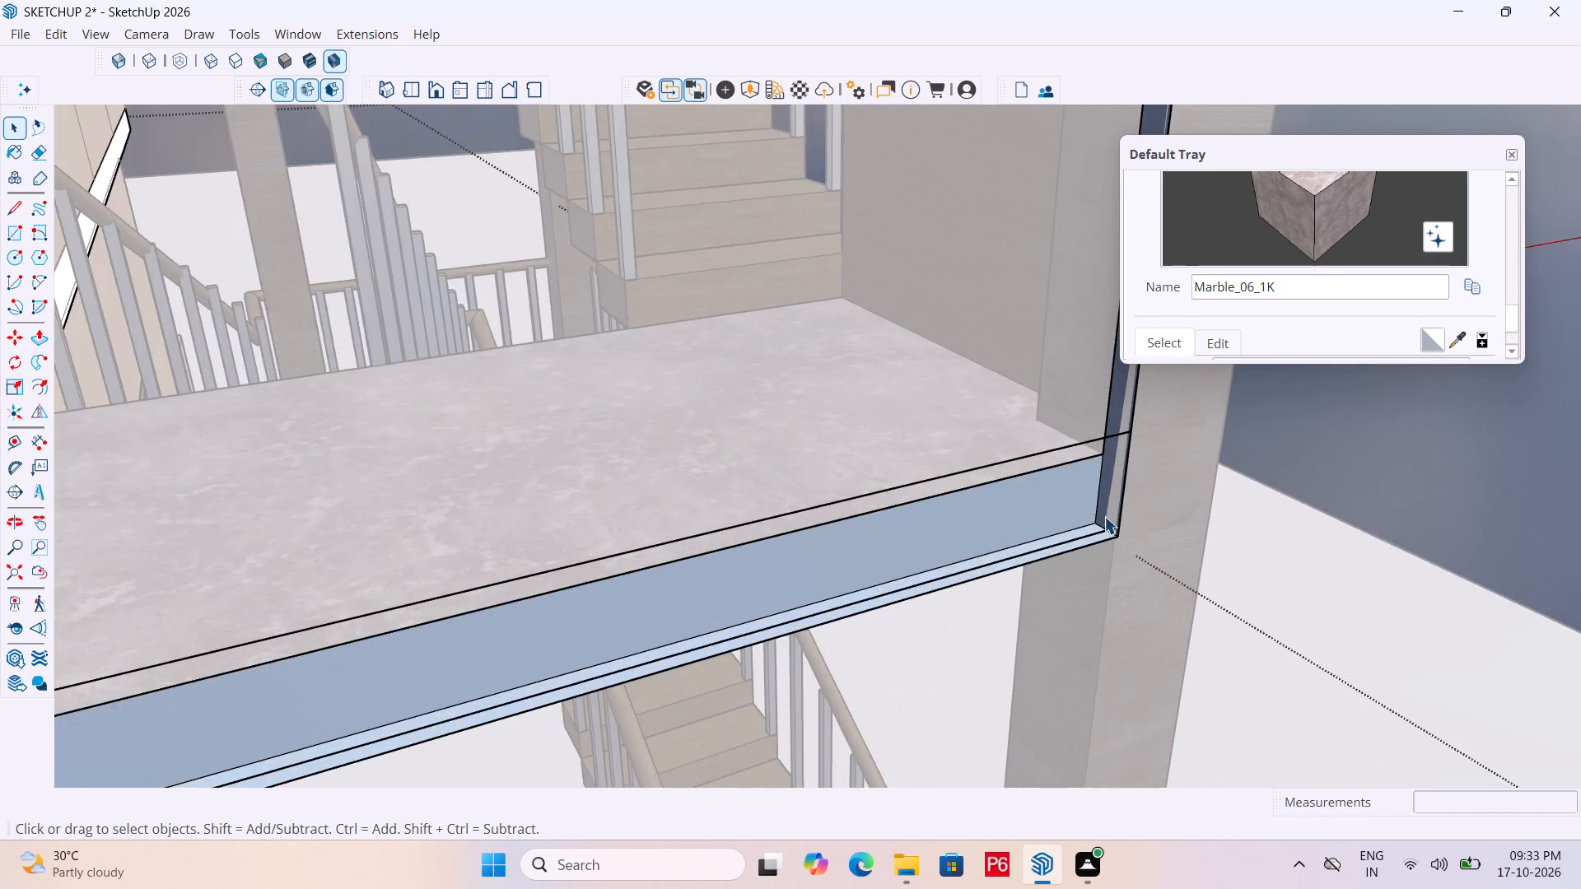
pyautogui.scroll(6, 1104, 506)
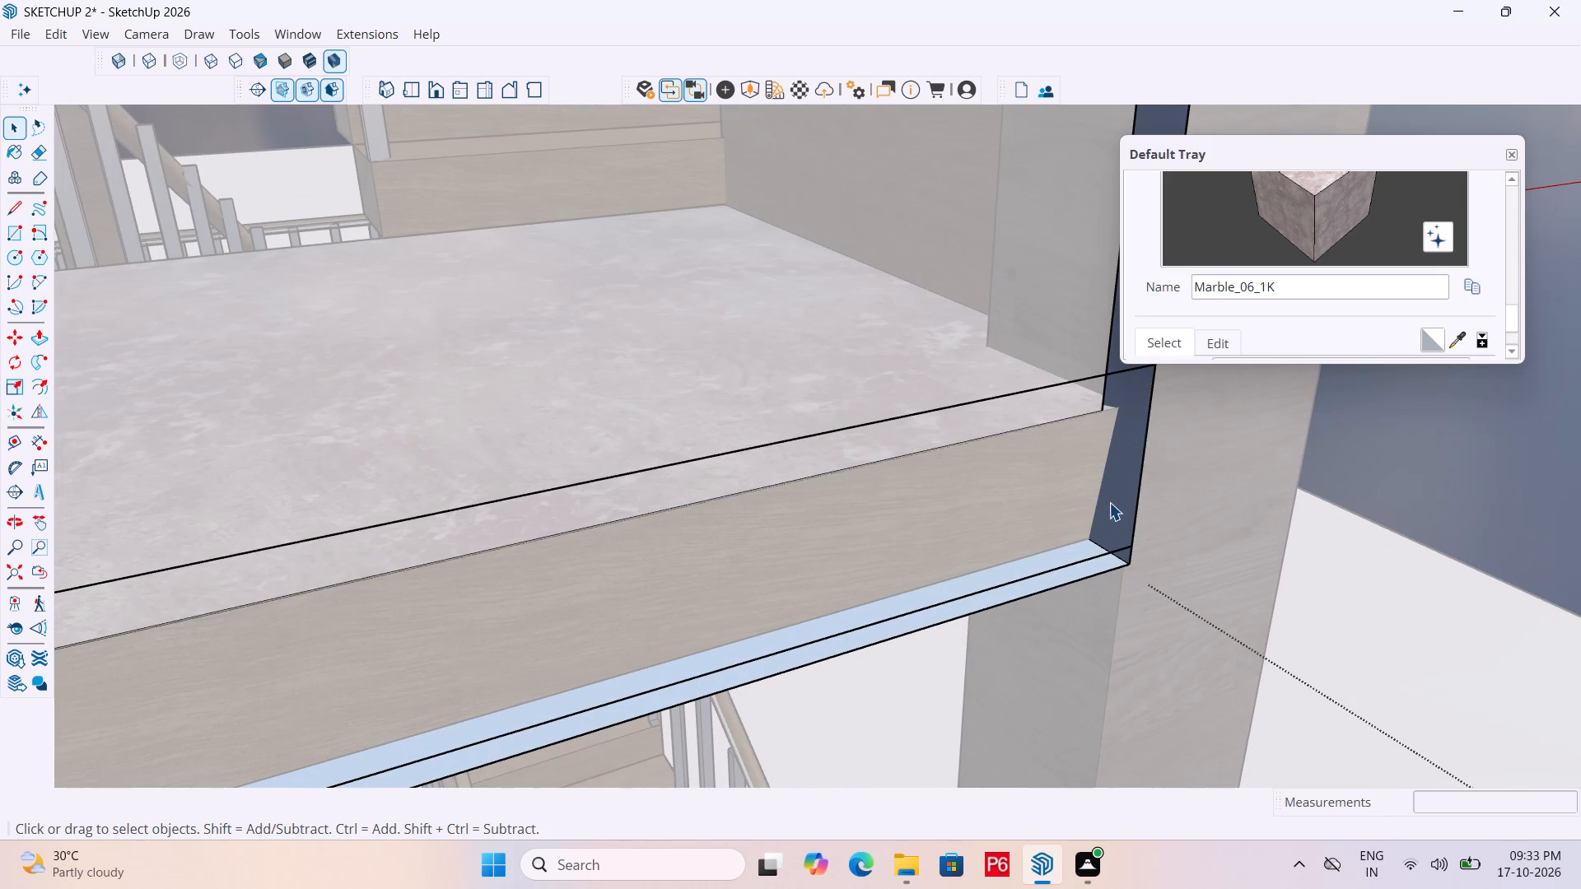
pyautogui.scroll(-12, 1110, 516)
pyautogui.scroll(6, 1021, 524)
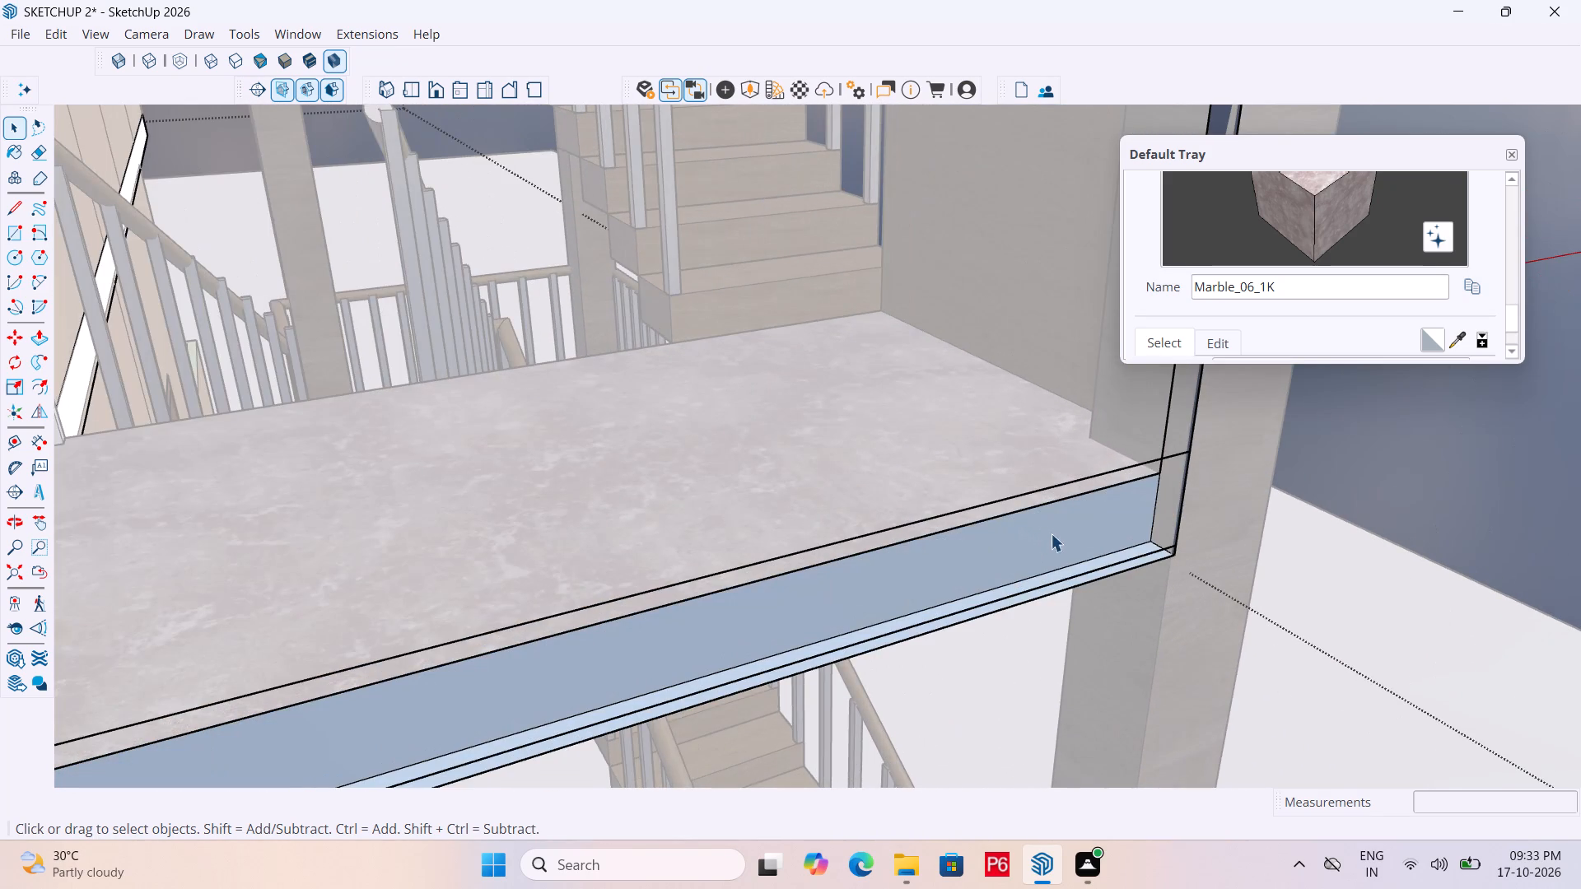
pyautogui.press('space')
pyautogui.doubleClick(1057, 530)
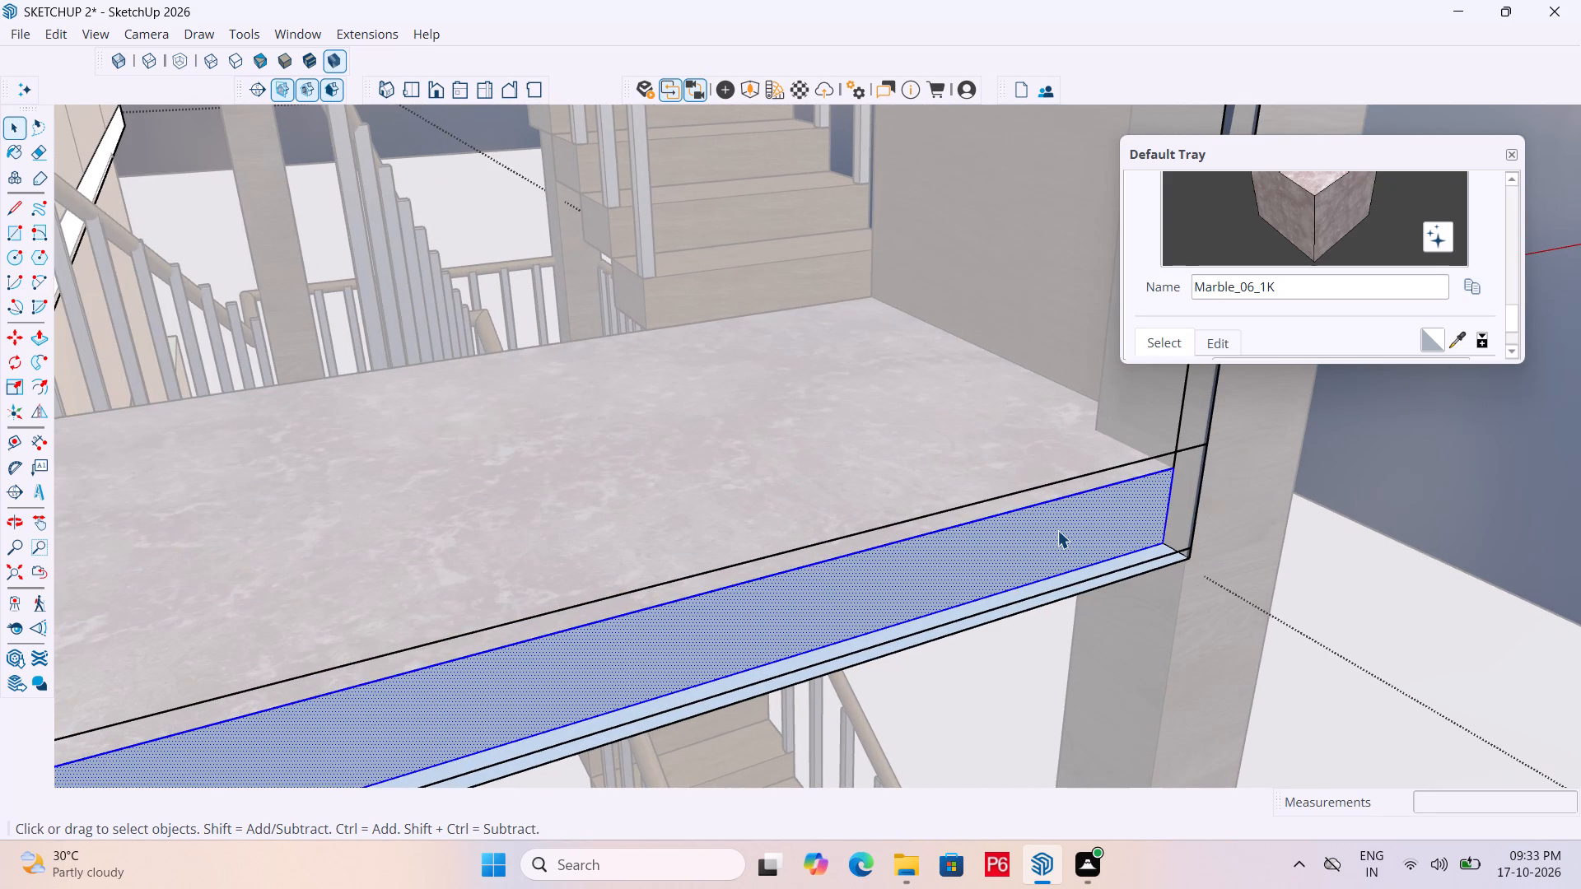
pyautogui.press('p')
pyautogui.click(1057, 530)
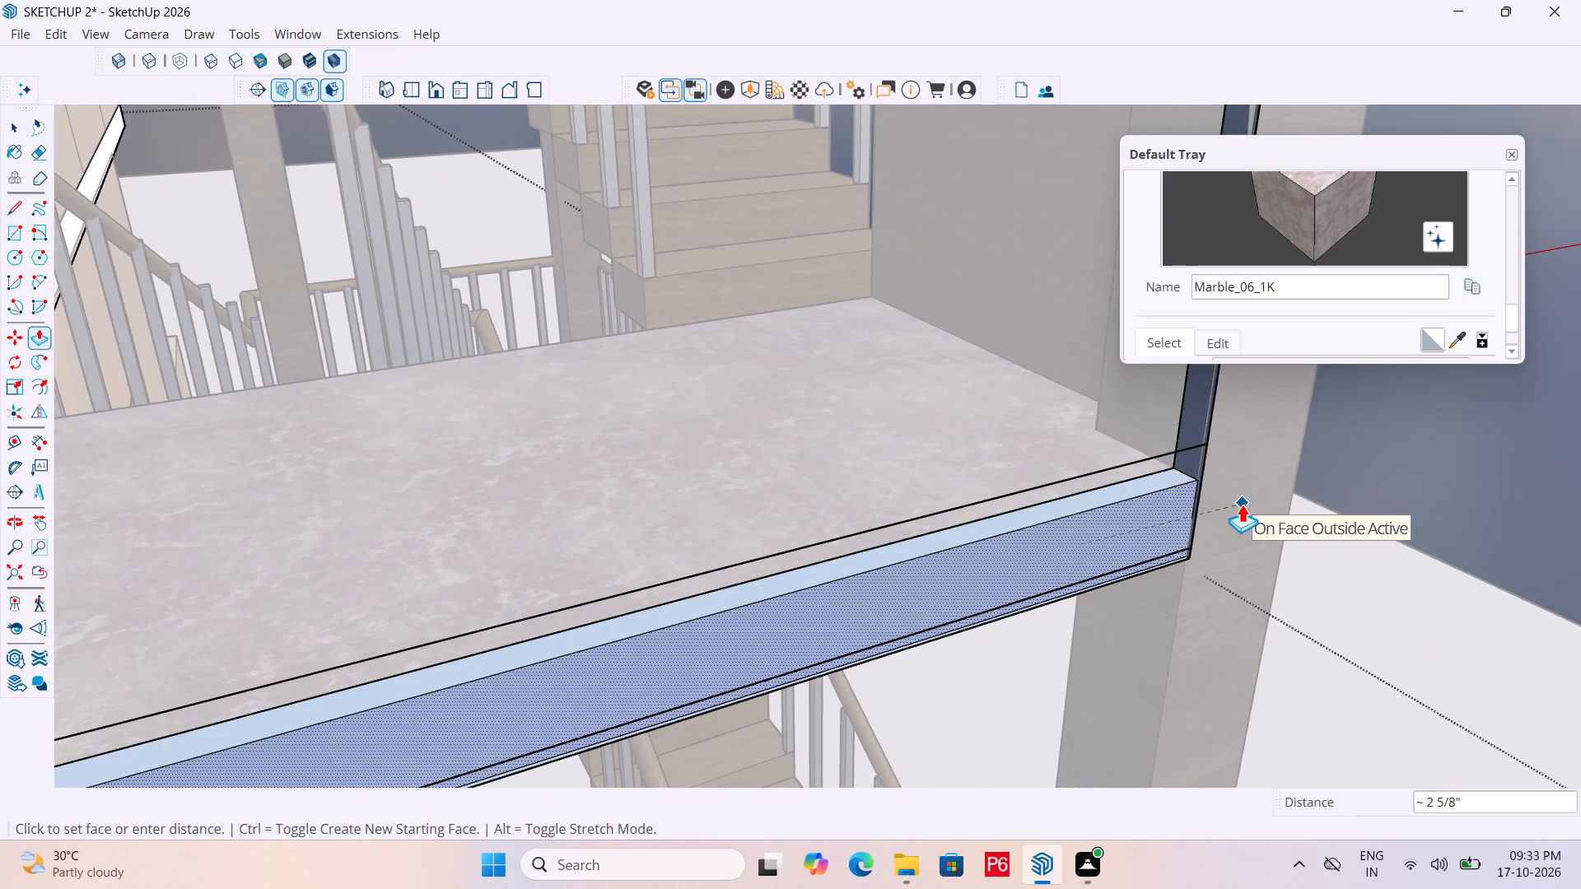
pyautogui.click(1242, 504)
pyautogui.scroll(-6, 1302, 449)
pyautogui.moveTo(1252, 491); pyautogui.dragTo(1144, 504, button='middle')
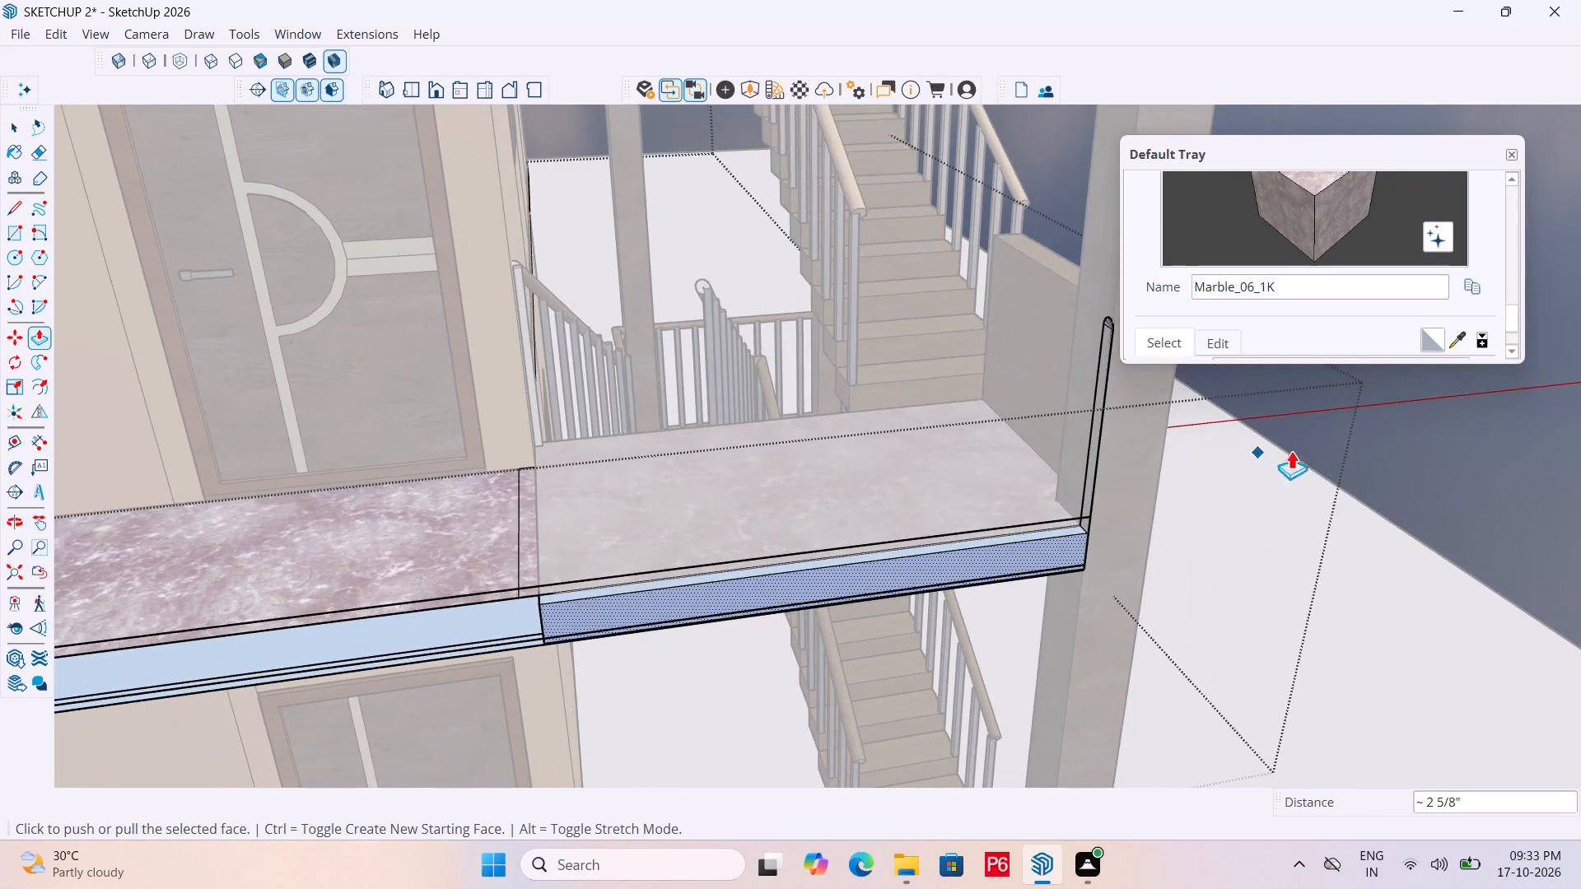
# Push/Pull the end face of the extended slab strip about 9' 9" along the marble balcony to the grooved column.
pyautogui.scroll(-4, 1337, 452)
pyautogui.scroll(1, 748, 583)
pyautogui.moveTo(754, 578); pyautogui.dragTo(918, 573, button='middle')
pyautogui.scroll(5, 1060, 550)
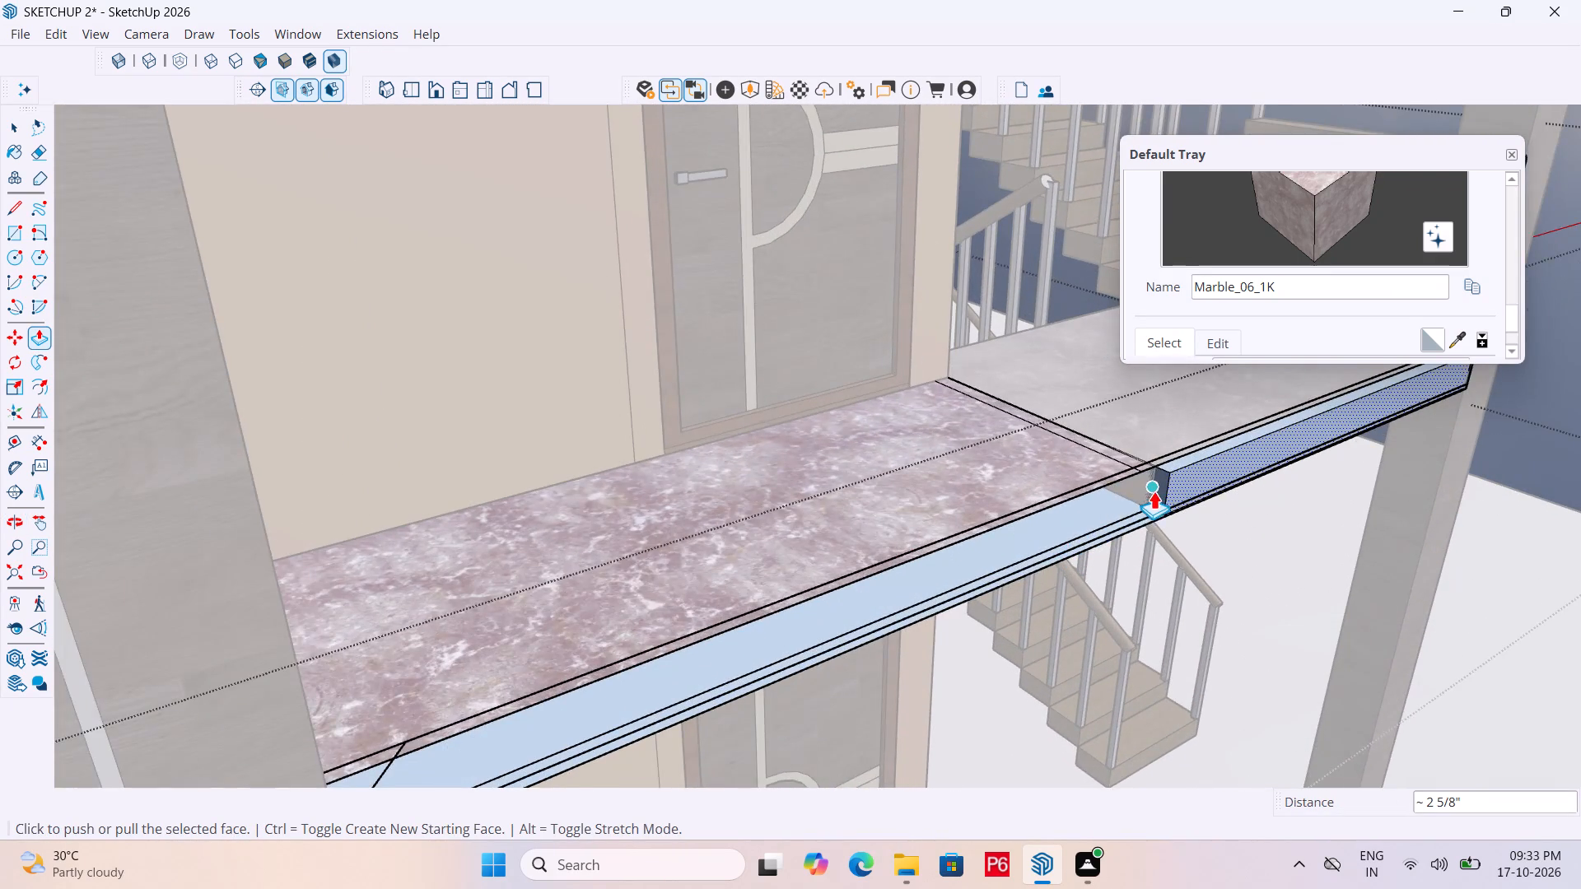
pyautogui.scroll(5, 1156, 491)
pyautogui.click(1156, 491)
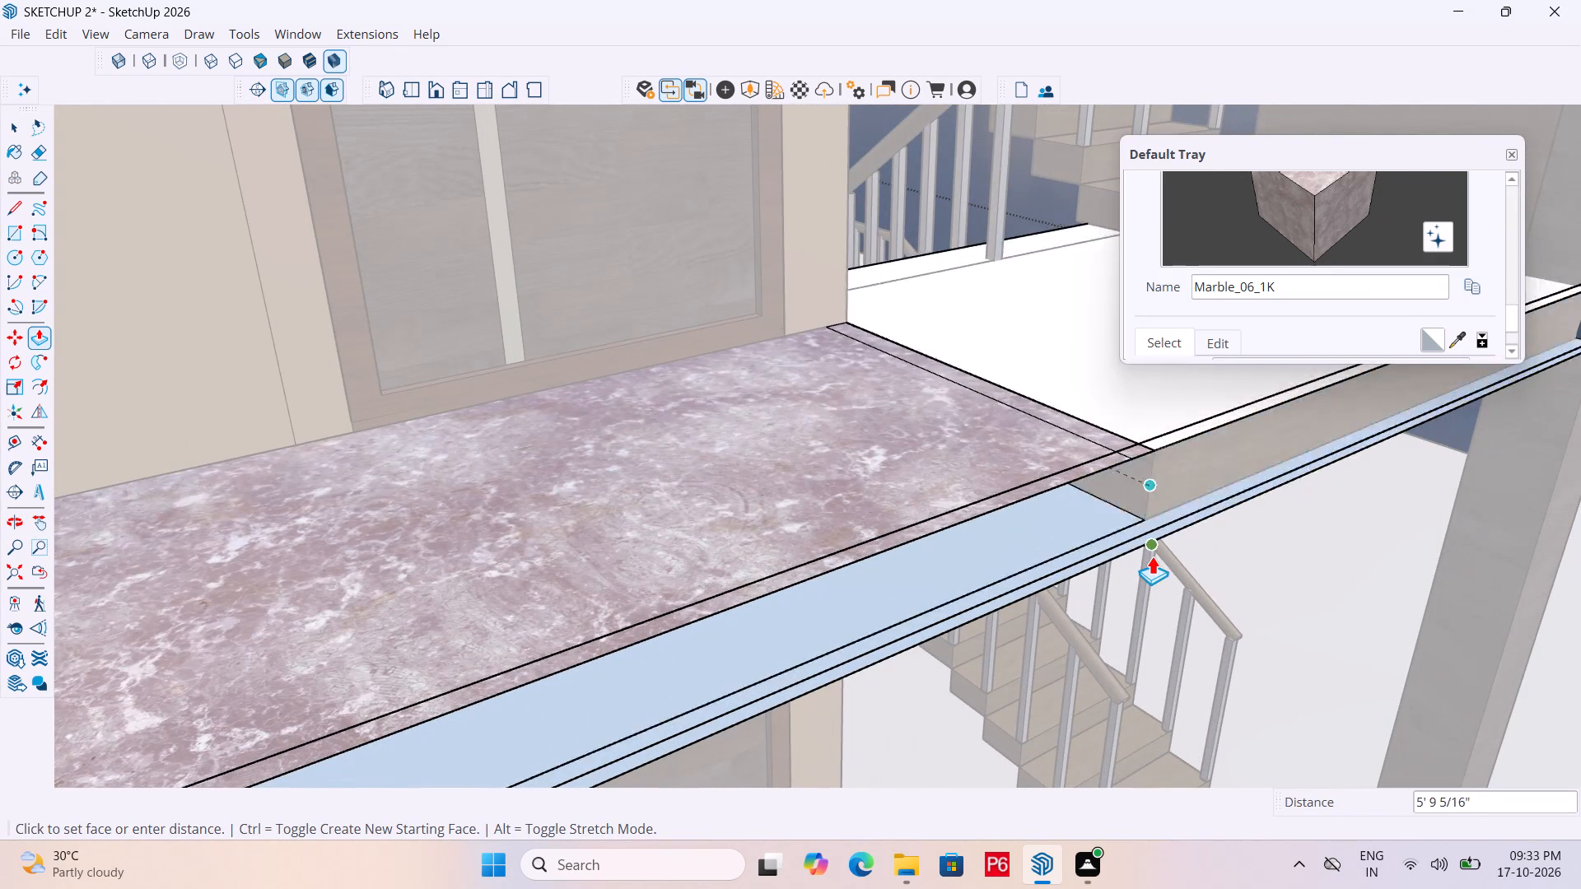
pyautogui.press('space')
pyautogui.click(1135, 492)
pyautogui.press('p')
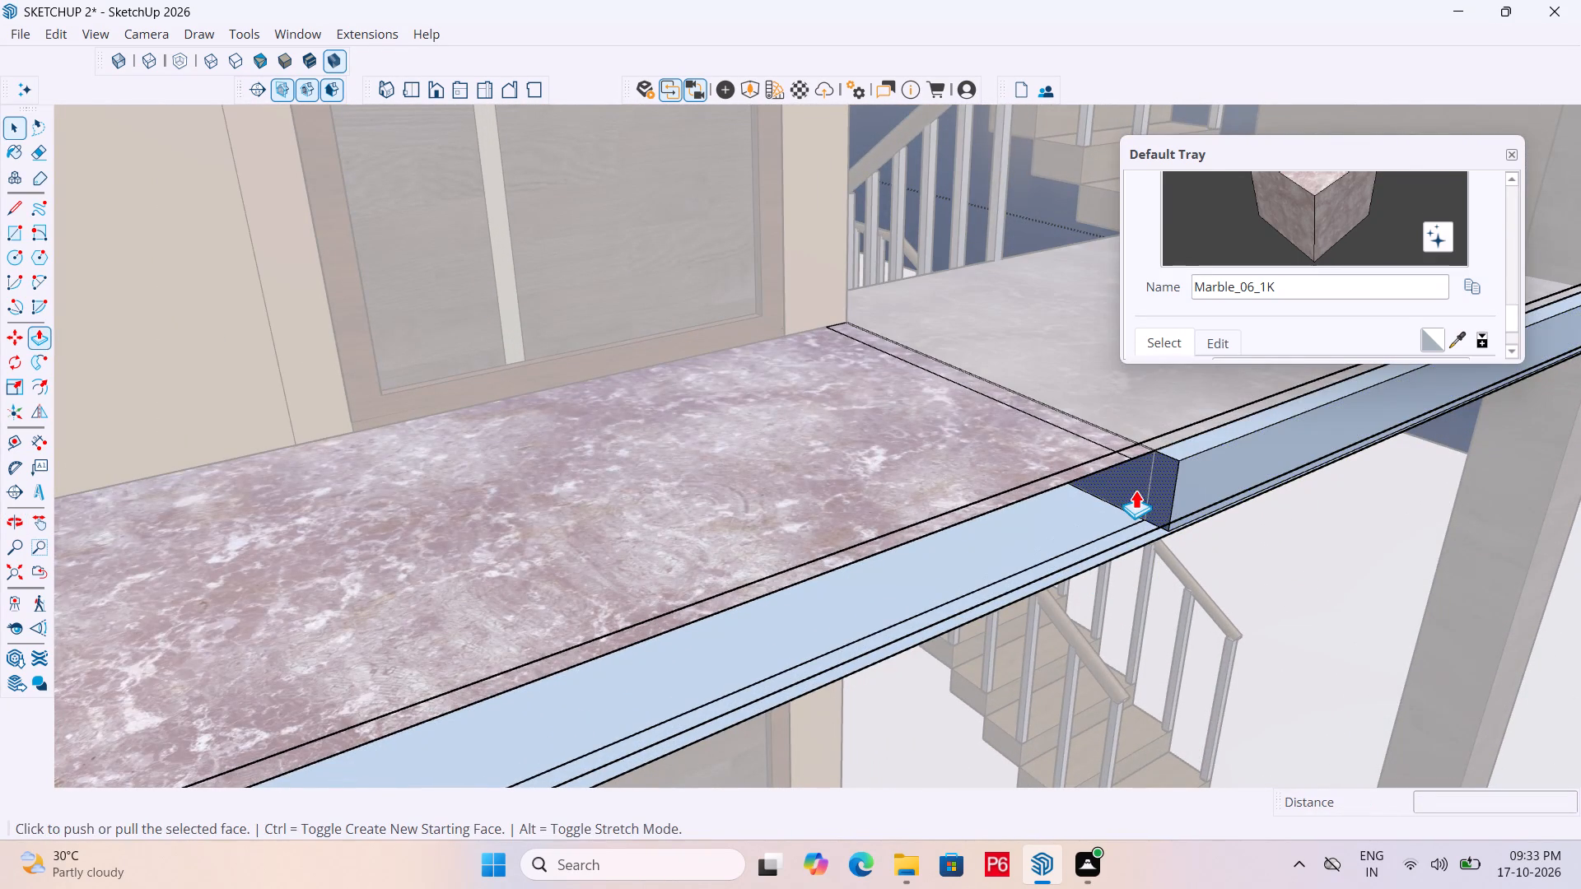
pyautogui.click(1136, 490)
pyautogui.scroll(-4, 953, 592)
pyautogui.scroll(-4, 1053, 519)
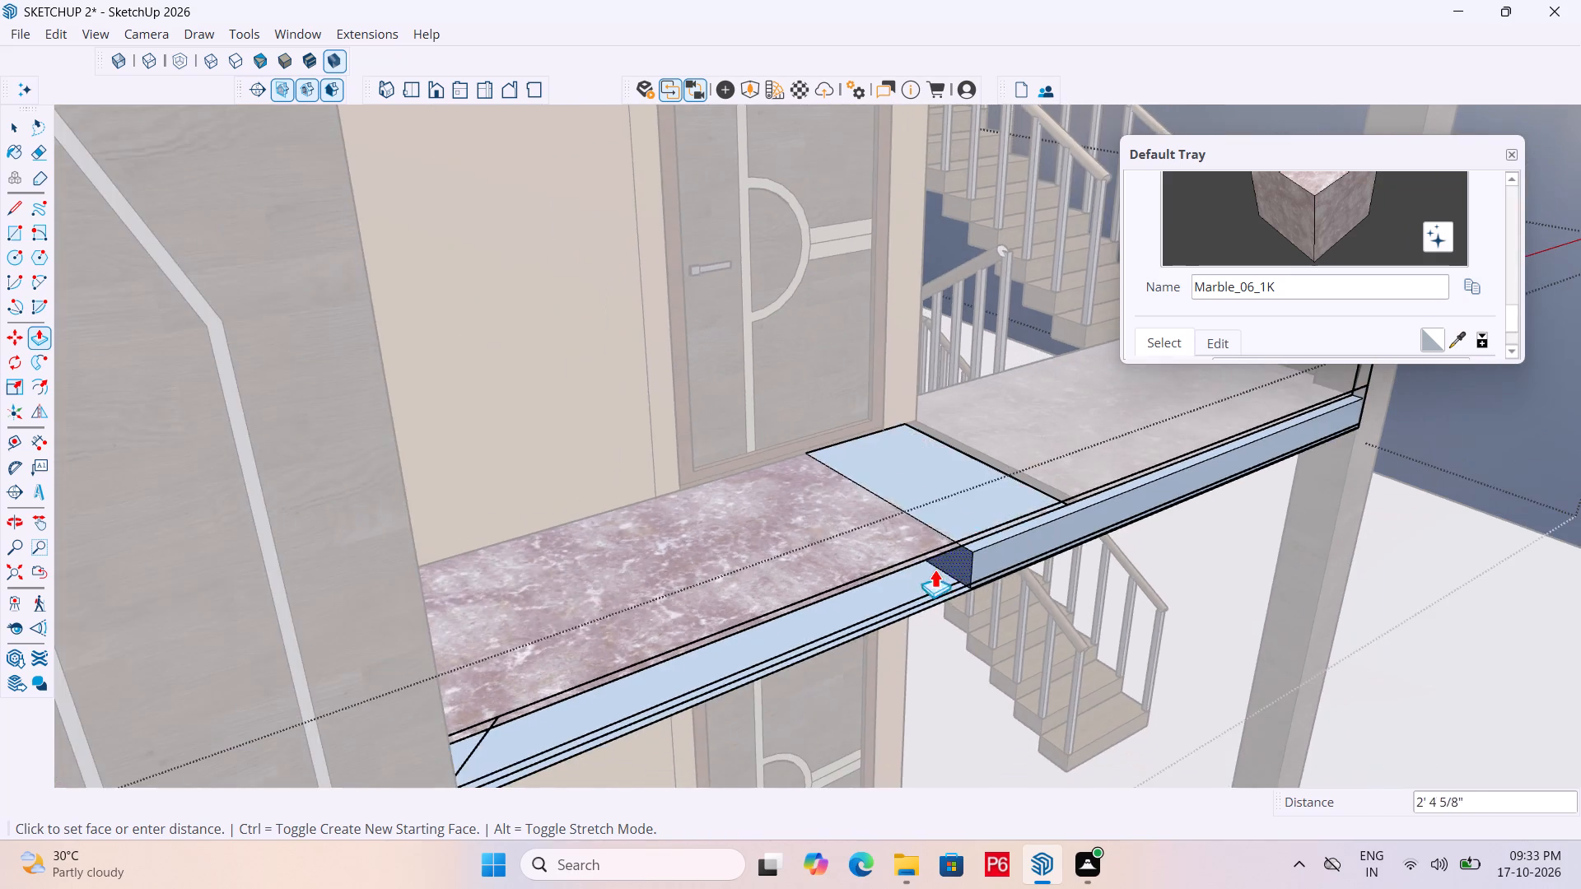
pyautogui.moveTo(906, 576); pyautogui.dragTo(391, 575, button='middle')
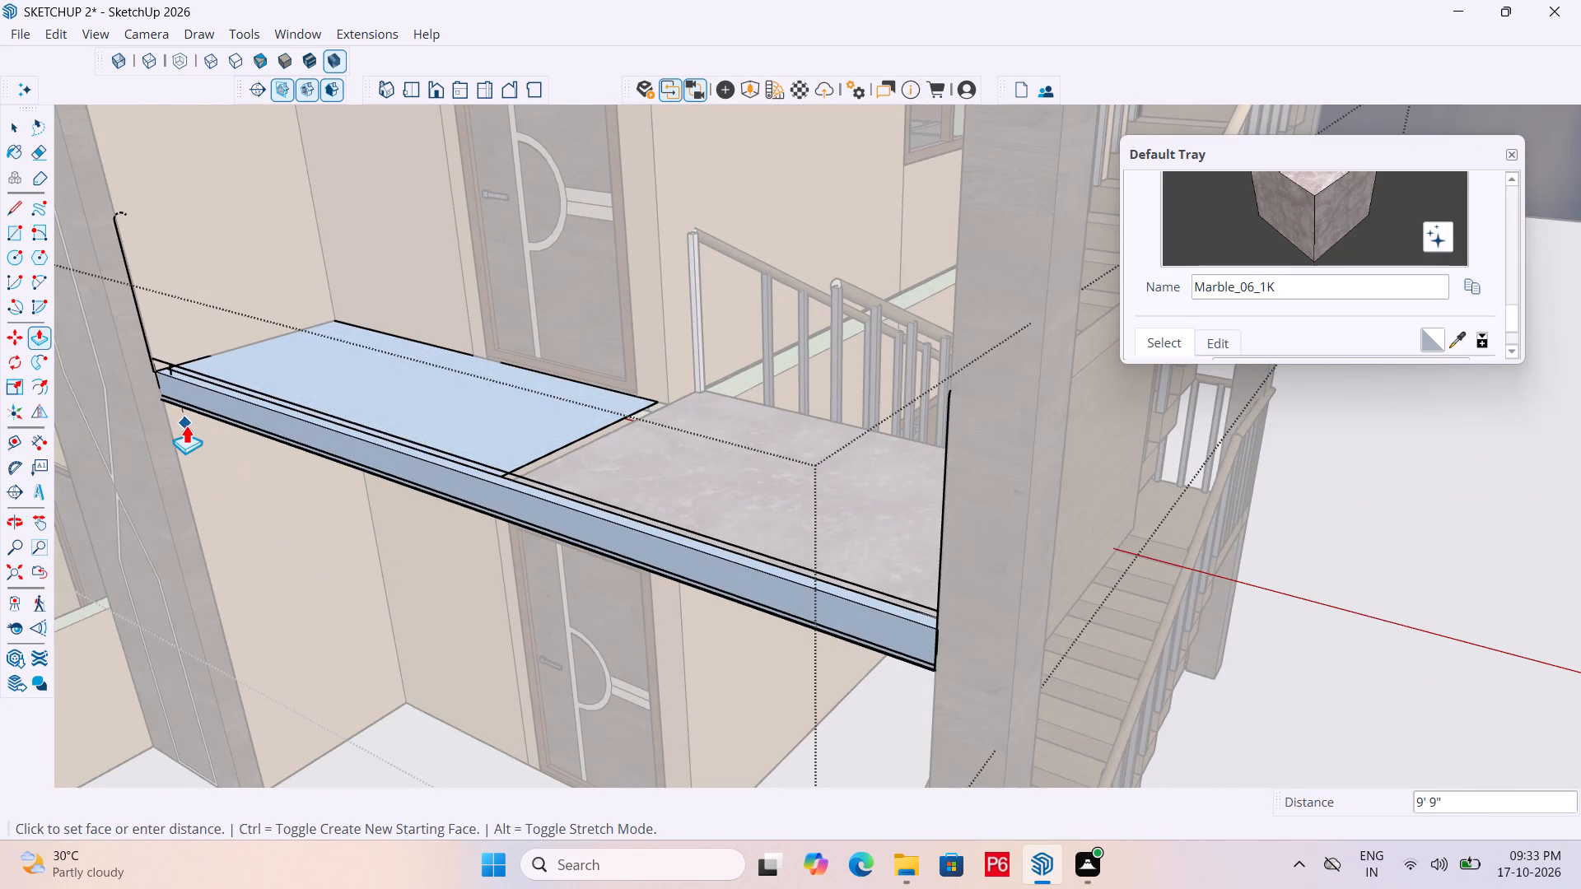
pyautogui.click(186, 425)
pyautogui.scroll(-5, 524, 379)
pyautogui.press('space')
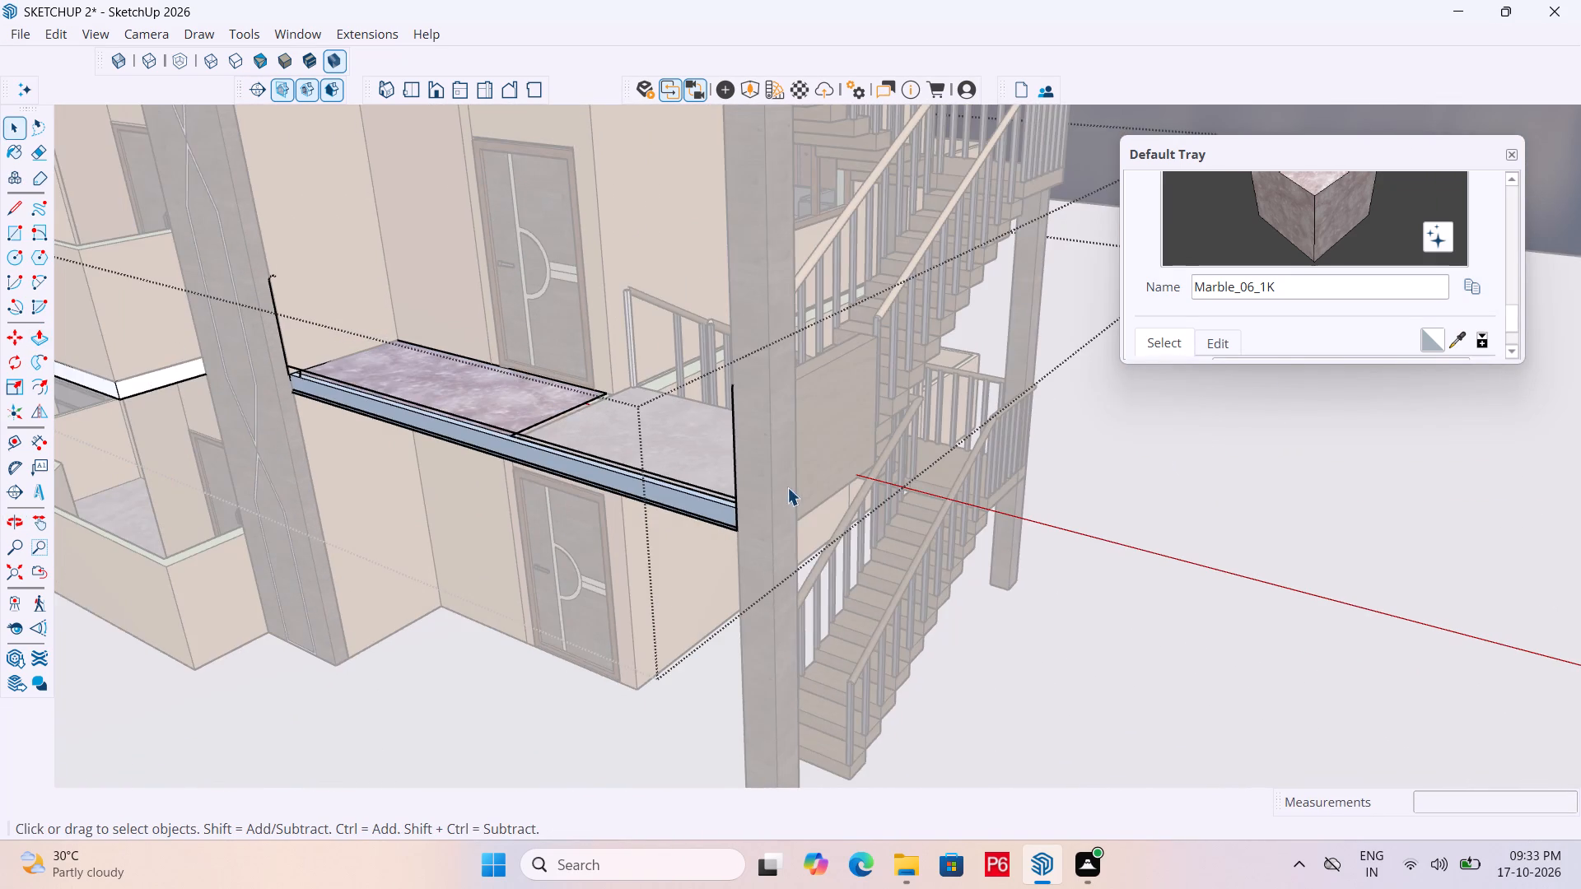
pyautogui.scroll(-6, 787, 487)
pyautogui.click(1392, 628)
# Delete the short and the long leftover edges running above the front of the marble floor inside the slab group.
pyautogui.scroll(2, 659, 464)
pyautogui.moveTo(659, 464); pyautogui.dragTo(738, 393, button='middle')
pyautogui.scroll(15, 438, 417)
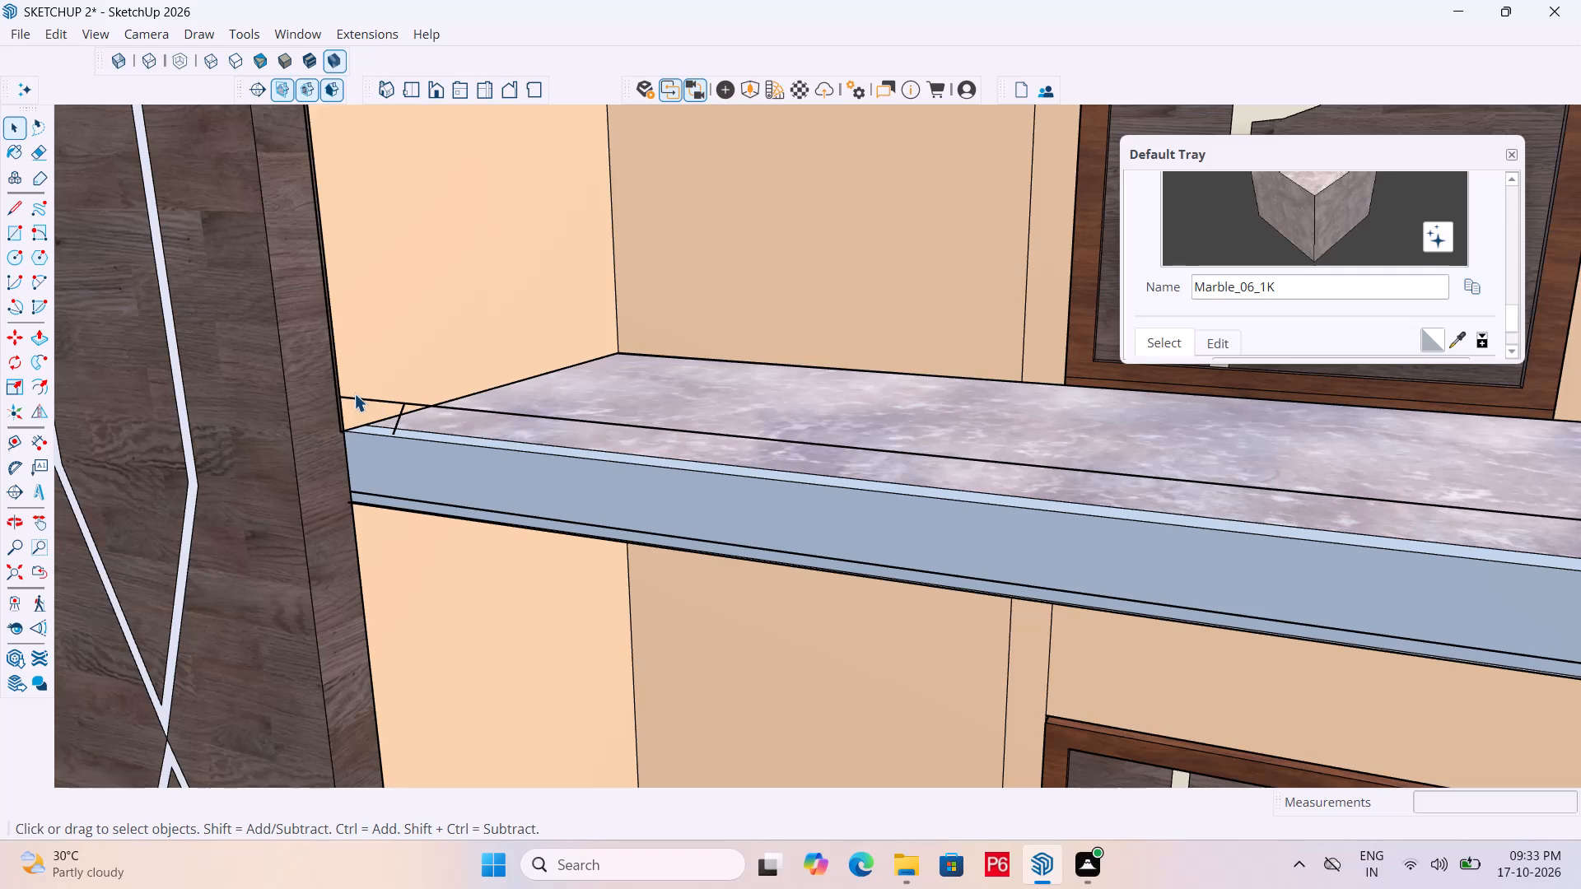
pyautogui.click(348, 398)
pyautogui.doubleClick(348, 398)
pyautogui.doubleClick(360, 398)
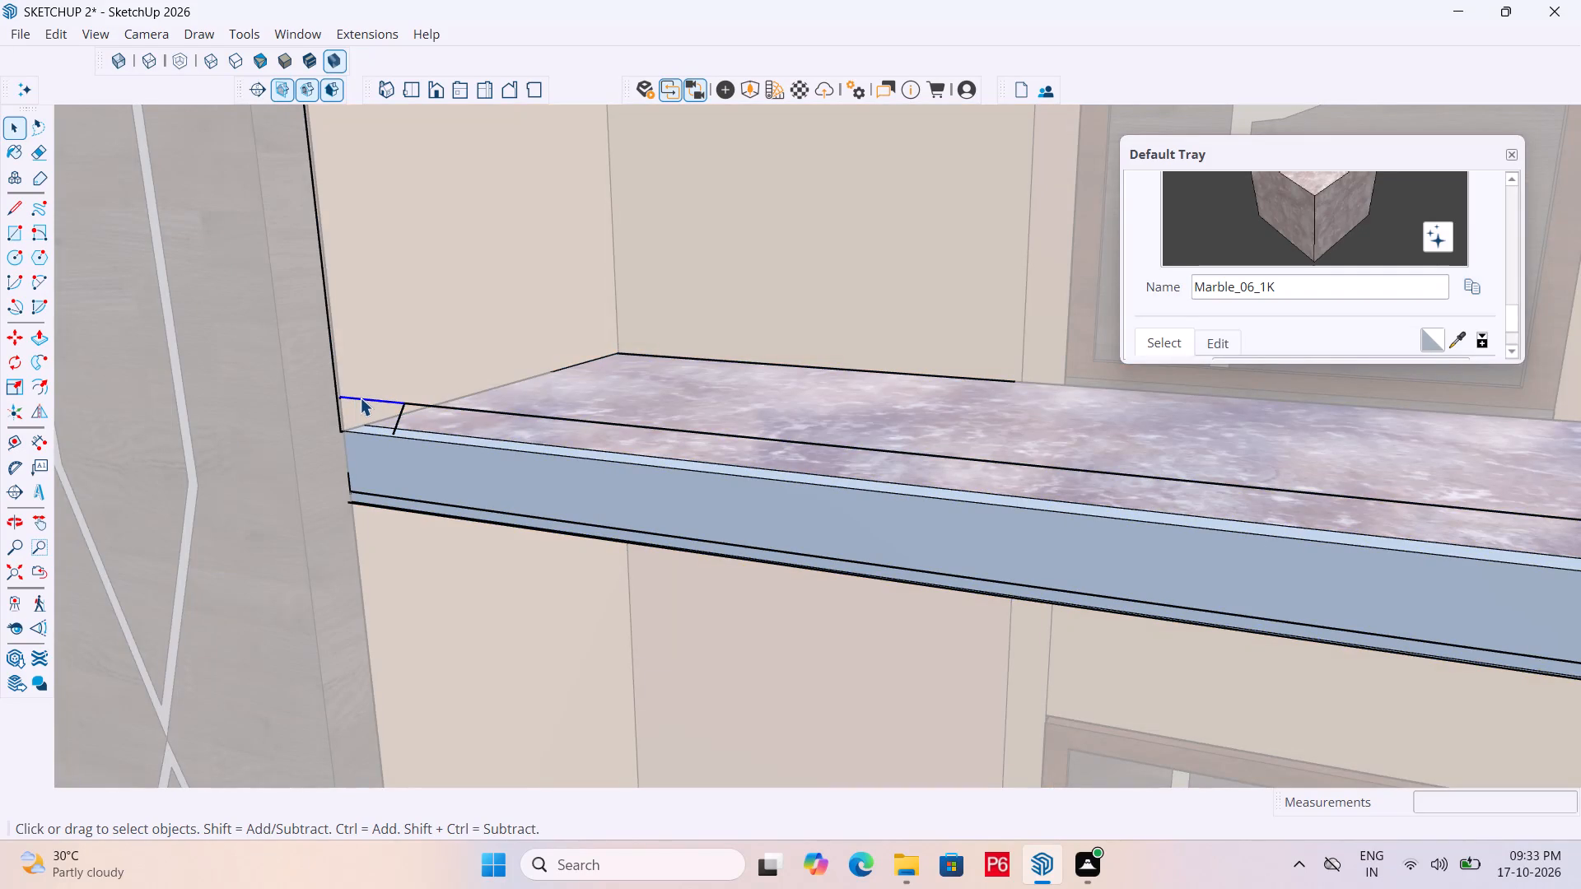
pyautogui.press('Delete')
pyautogui.doubleClick(419, 406)
pyautogui.press('Delete')
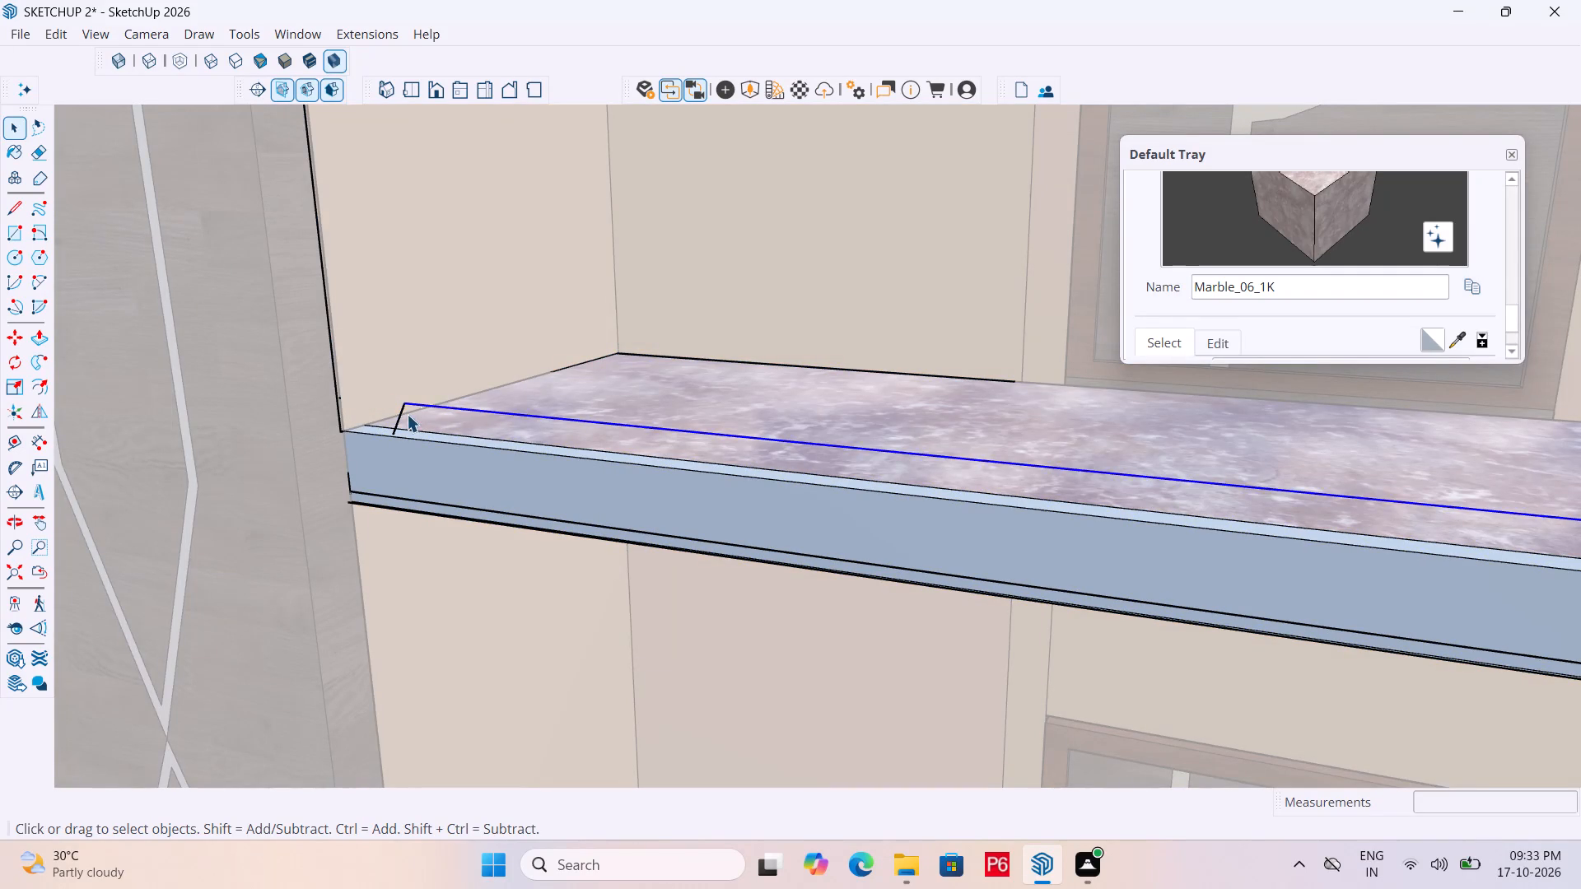
# Delete the short slanted edge at the marble floor's front corner beside the grooved column, keeping the floor's wall-side edge.
pyautogui.click(394, 419)
pyautogui.press('Delete')
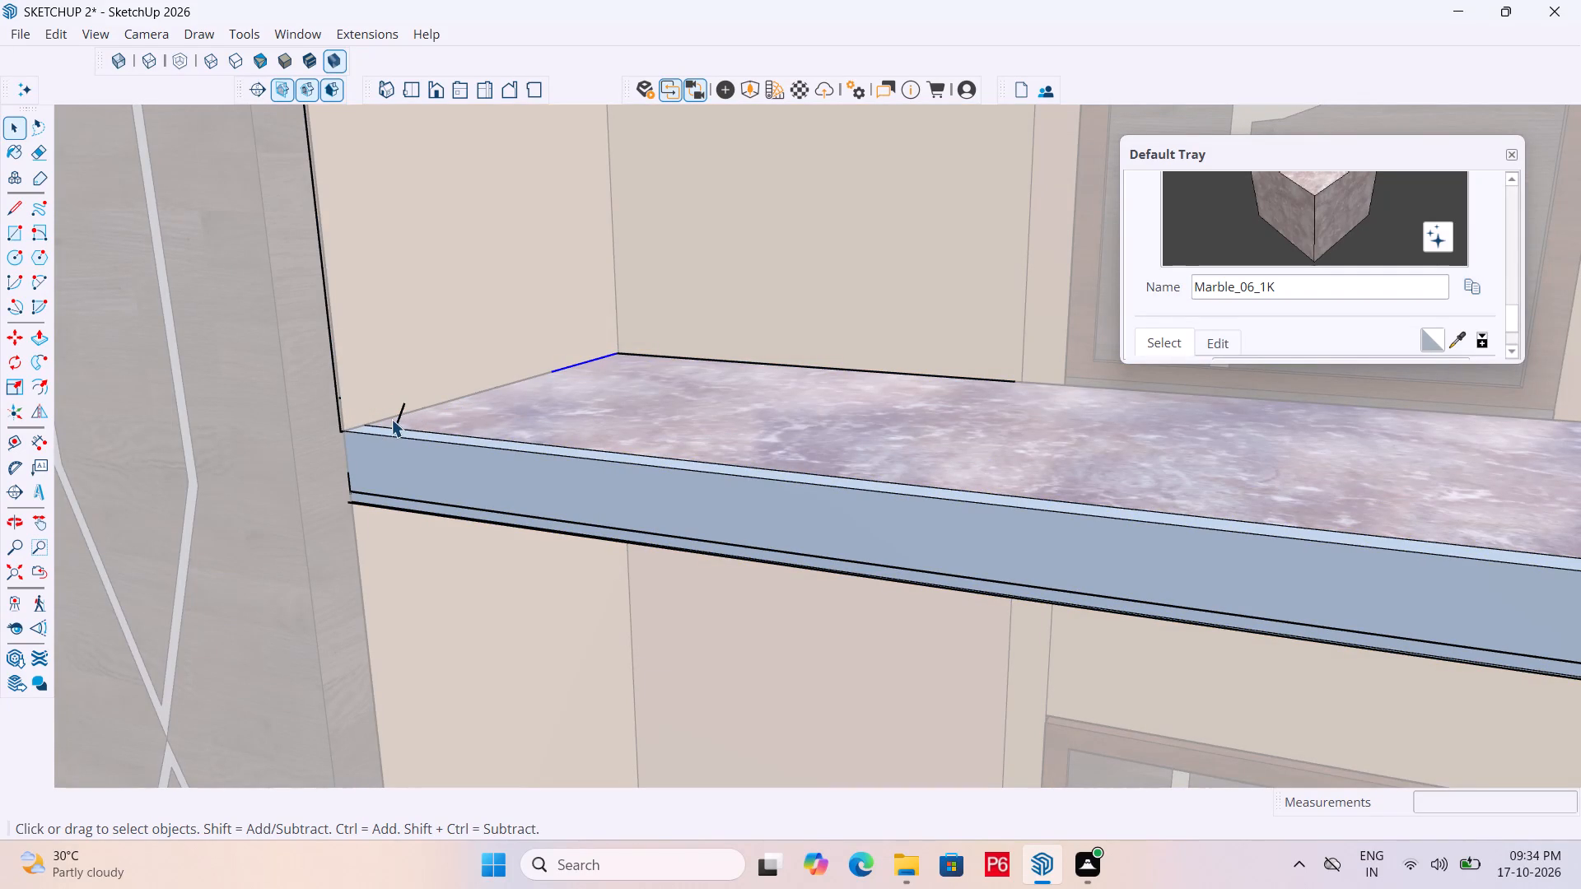
pyautogui.hotkey('ctrl', 'z')
pyautogui.scroll(5, 408, 418)
pyautogui.click(391, 417)
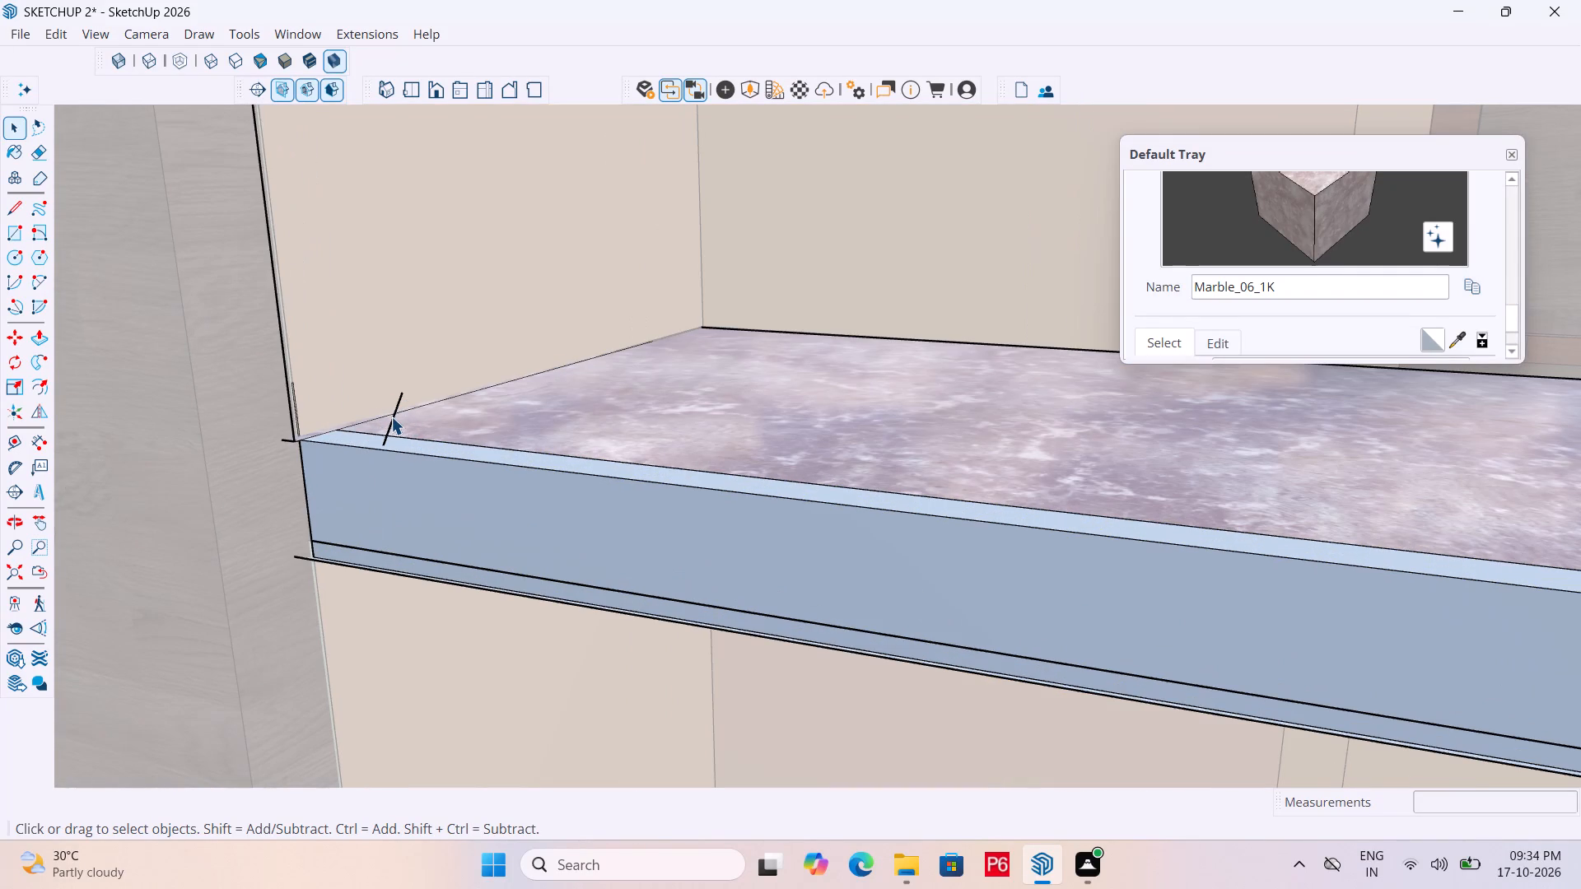
pyautogui.press('Delete')
pyautogui.scroll(-13, 344, 406)
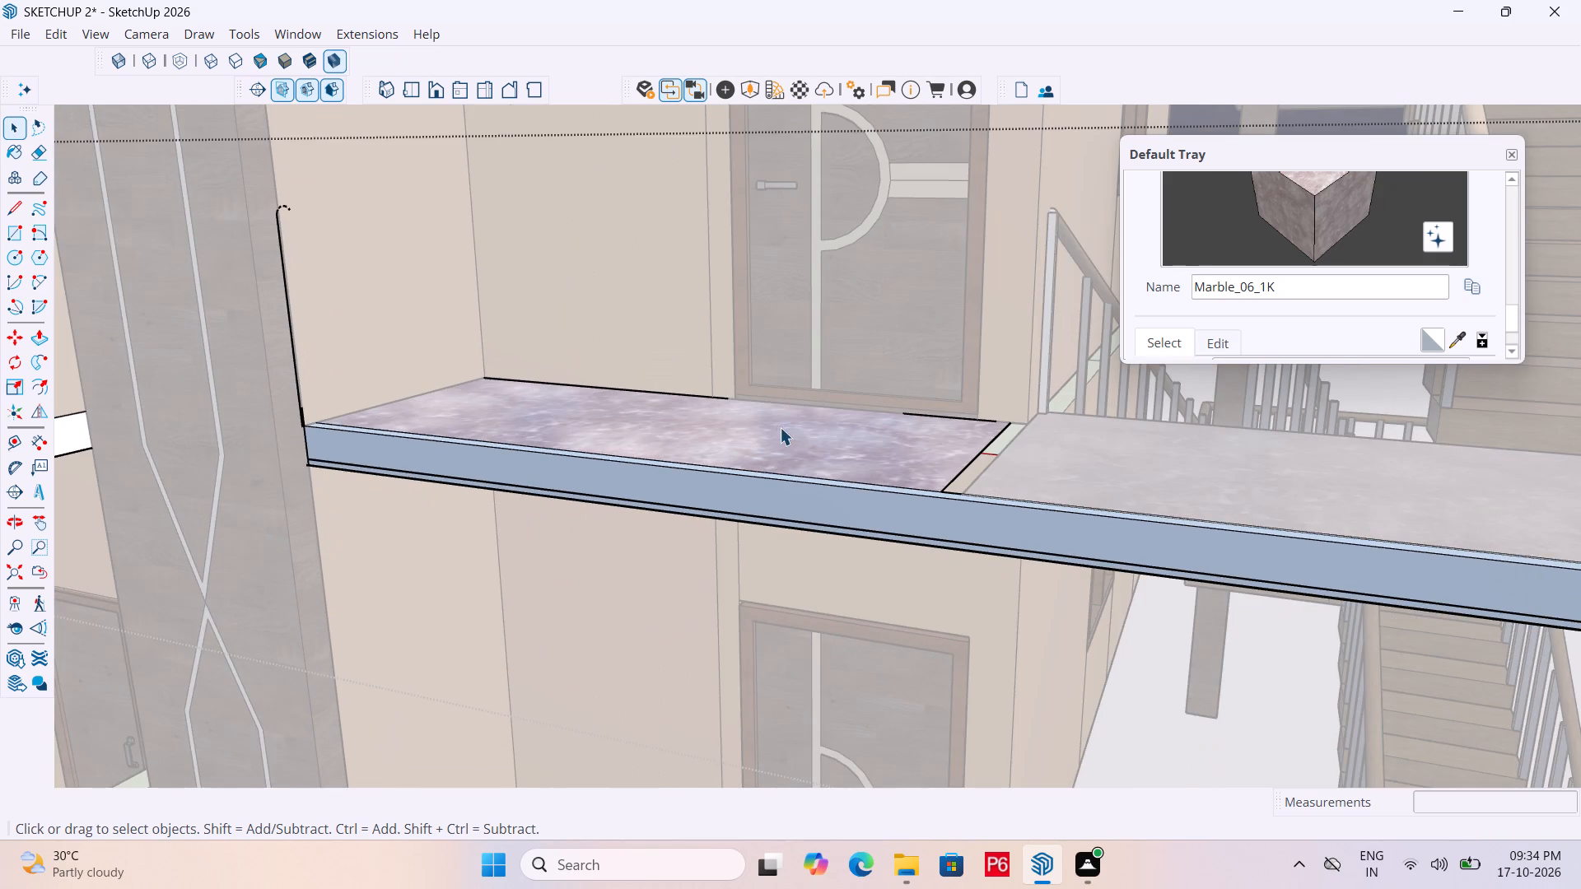
pyautogui.scroll(-6, 760, 459)
pyautogui.moveTo(929, 441); pyautogui.dragTo(936, 491, button='middle')
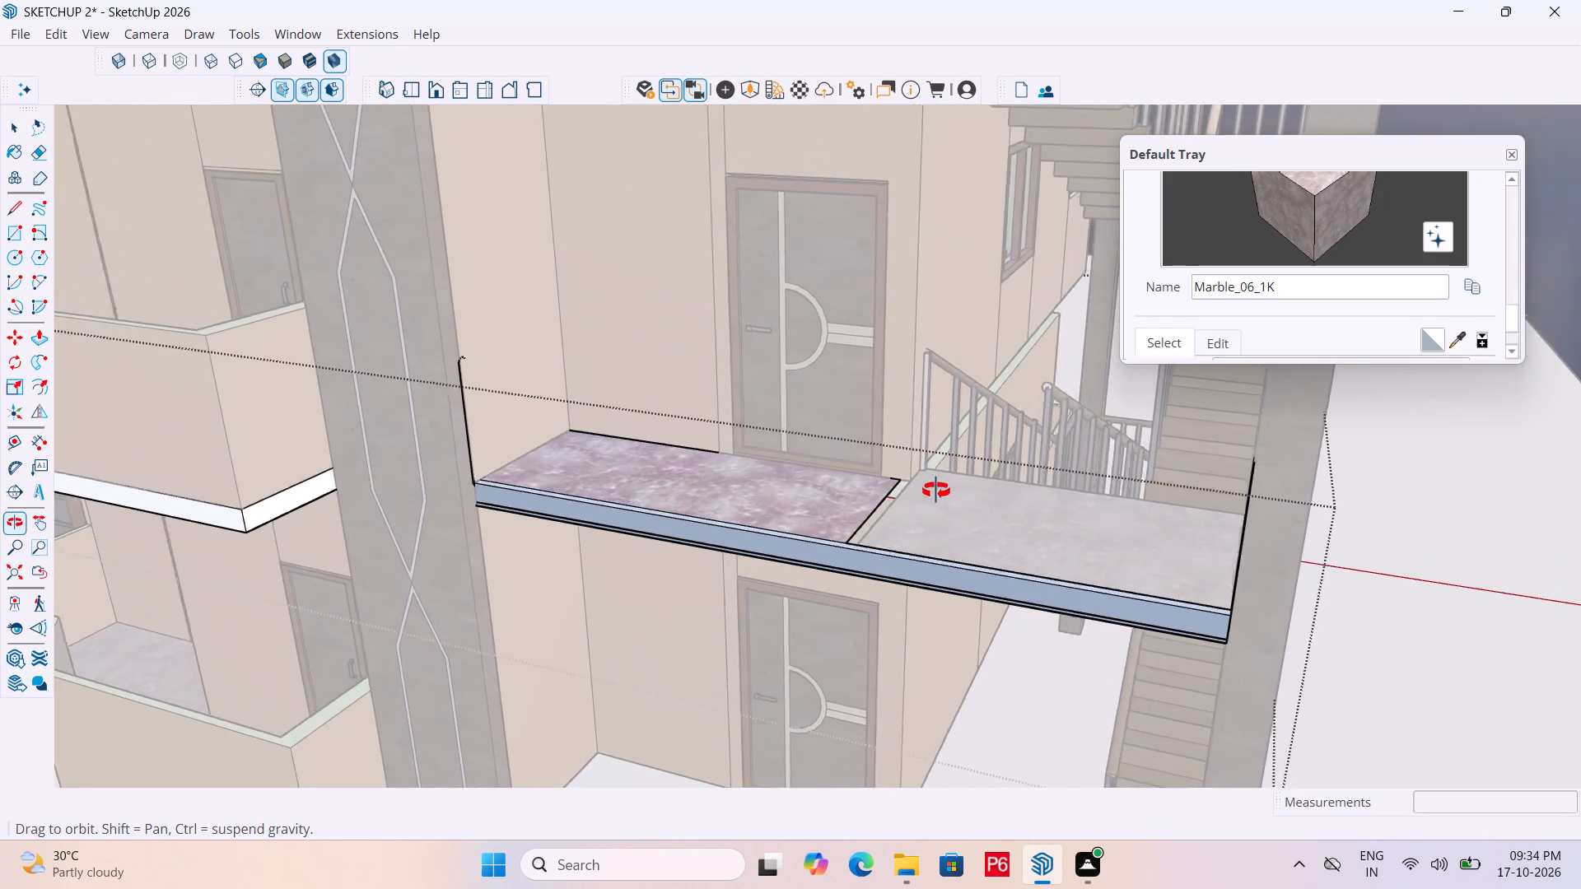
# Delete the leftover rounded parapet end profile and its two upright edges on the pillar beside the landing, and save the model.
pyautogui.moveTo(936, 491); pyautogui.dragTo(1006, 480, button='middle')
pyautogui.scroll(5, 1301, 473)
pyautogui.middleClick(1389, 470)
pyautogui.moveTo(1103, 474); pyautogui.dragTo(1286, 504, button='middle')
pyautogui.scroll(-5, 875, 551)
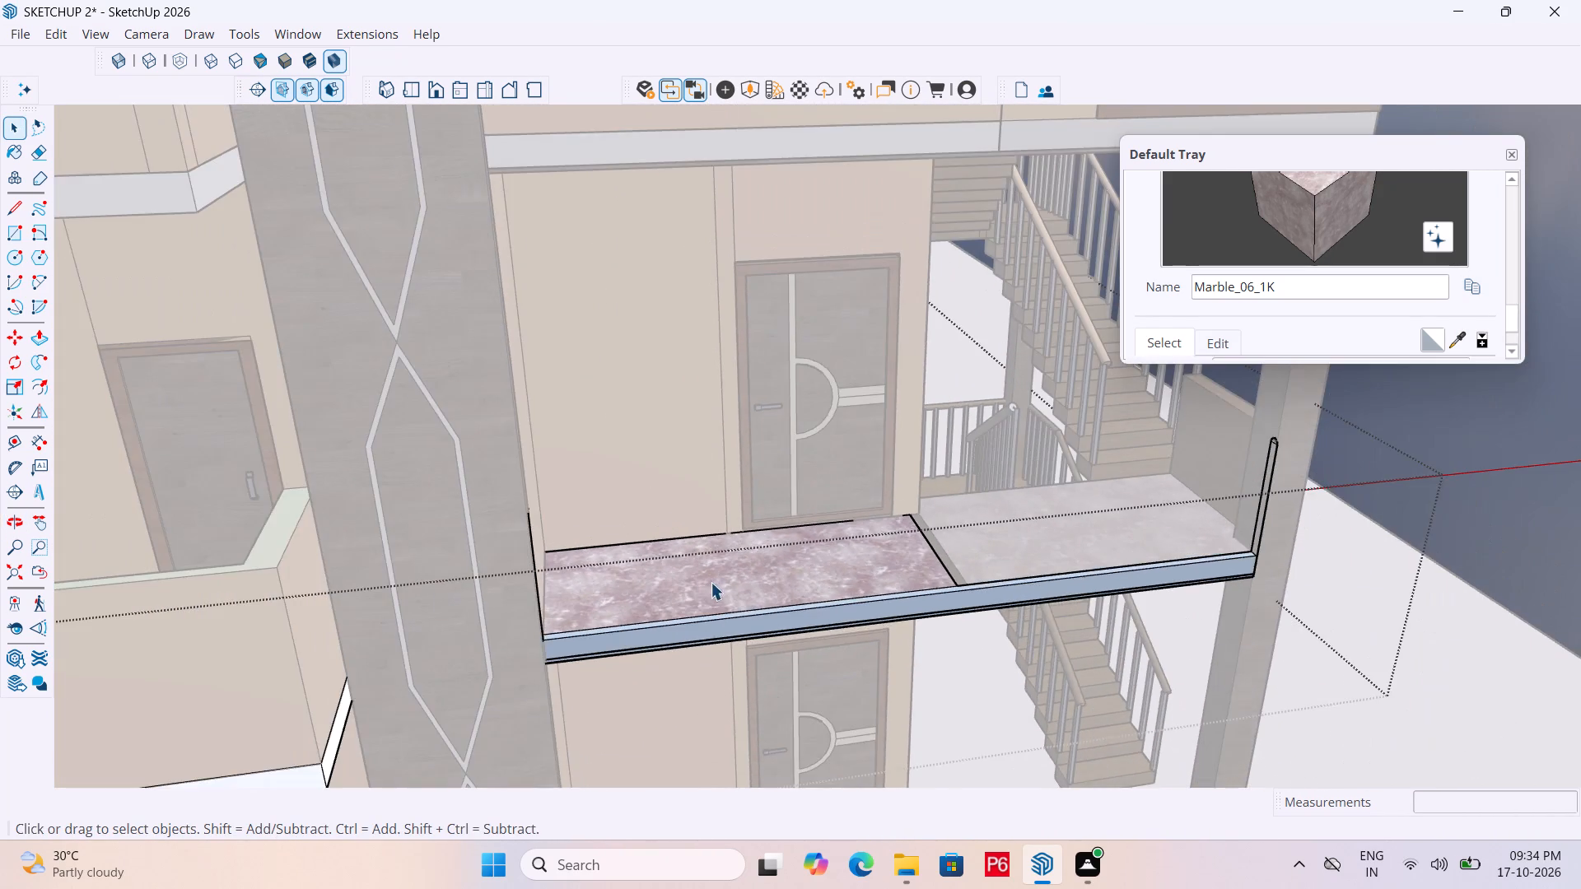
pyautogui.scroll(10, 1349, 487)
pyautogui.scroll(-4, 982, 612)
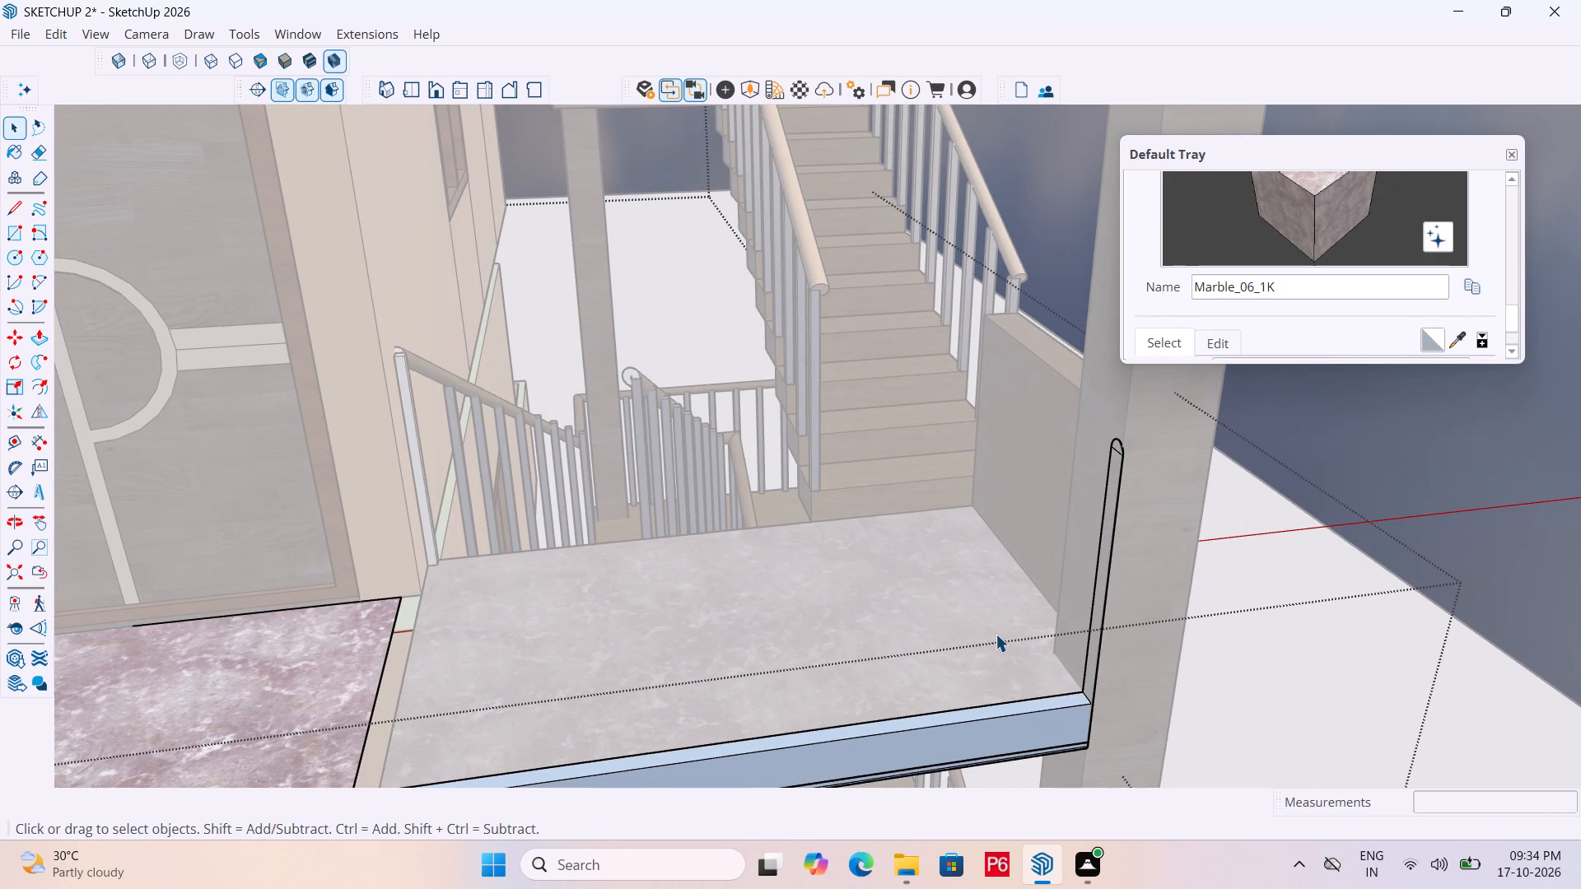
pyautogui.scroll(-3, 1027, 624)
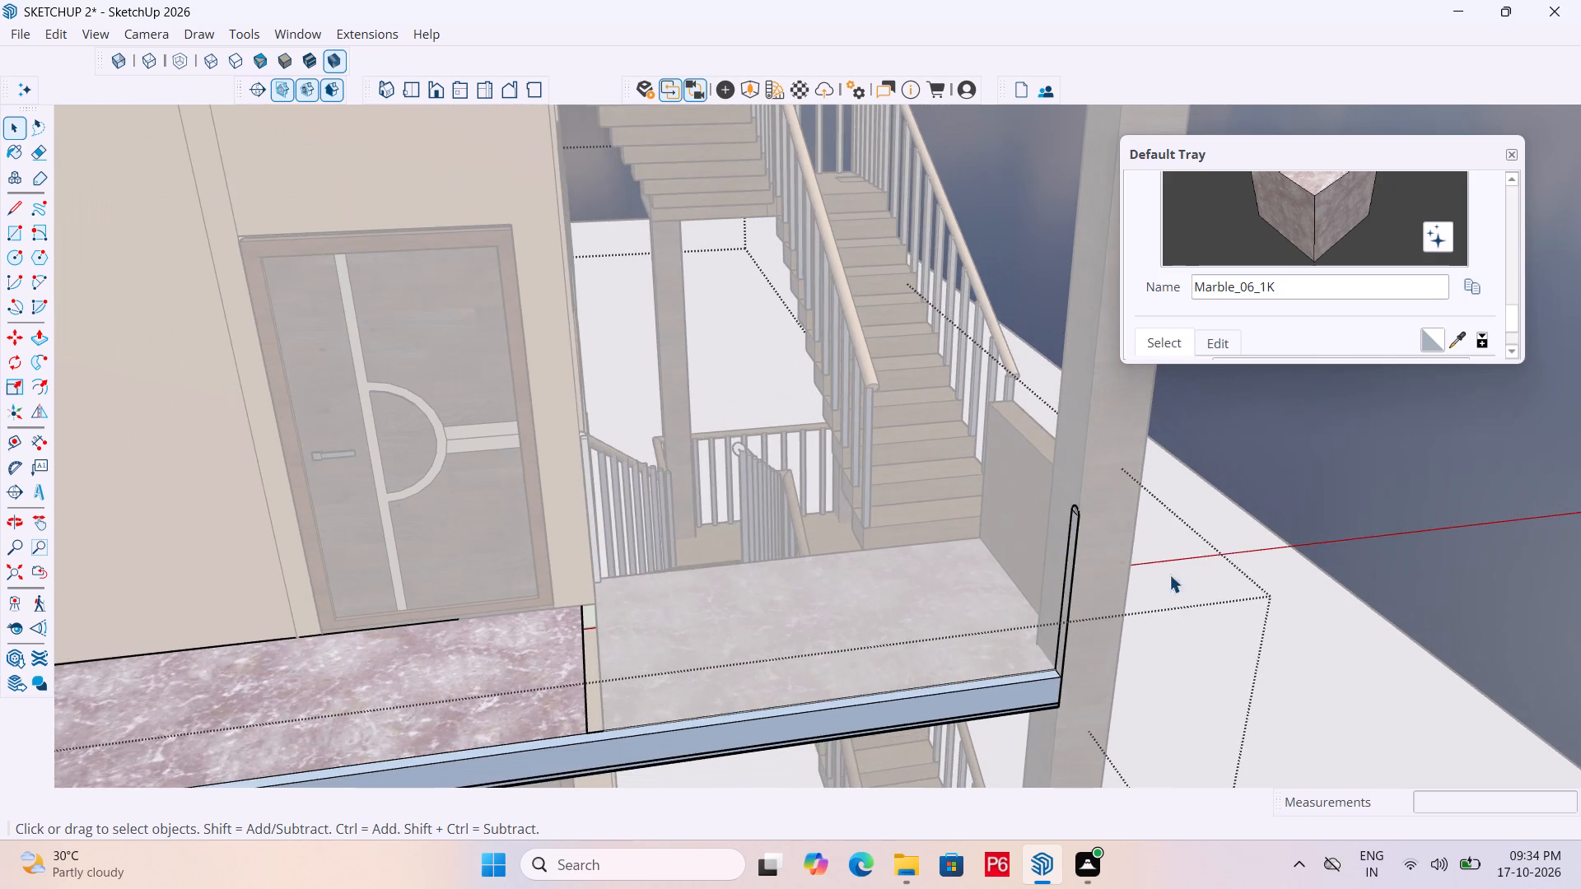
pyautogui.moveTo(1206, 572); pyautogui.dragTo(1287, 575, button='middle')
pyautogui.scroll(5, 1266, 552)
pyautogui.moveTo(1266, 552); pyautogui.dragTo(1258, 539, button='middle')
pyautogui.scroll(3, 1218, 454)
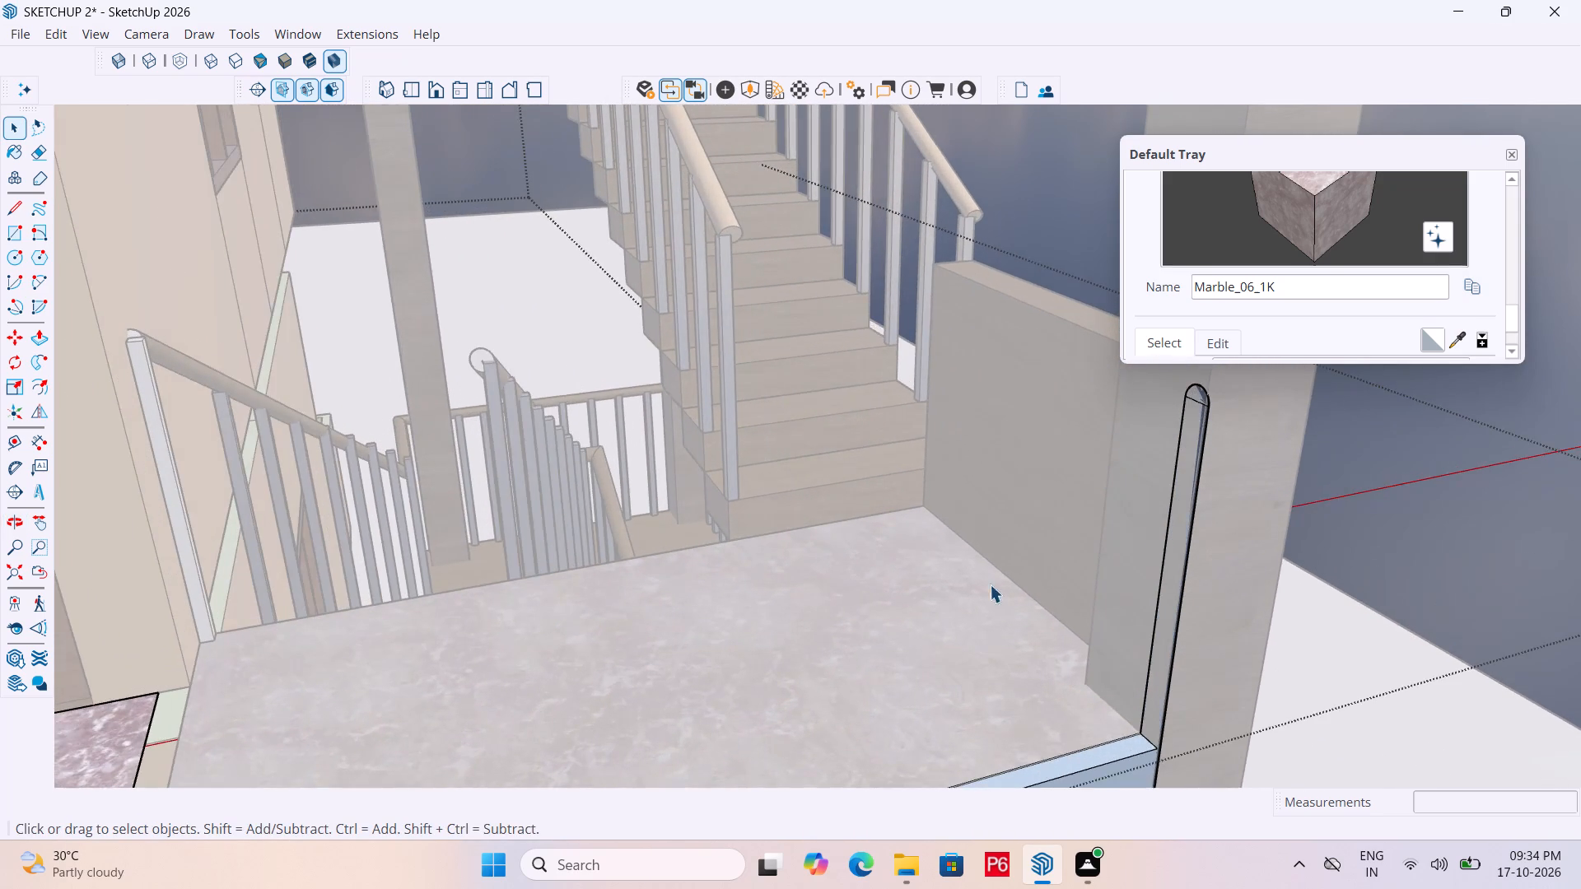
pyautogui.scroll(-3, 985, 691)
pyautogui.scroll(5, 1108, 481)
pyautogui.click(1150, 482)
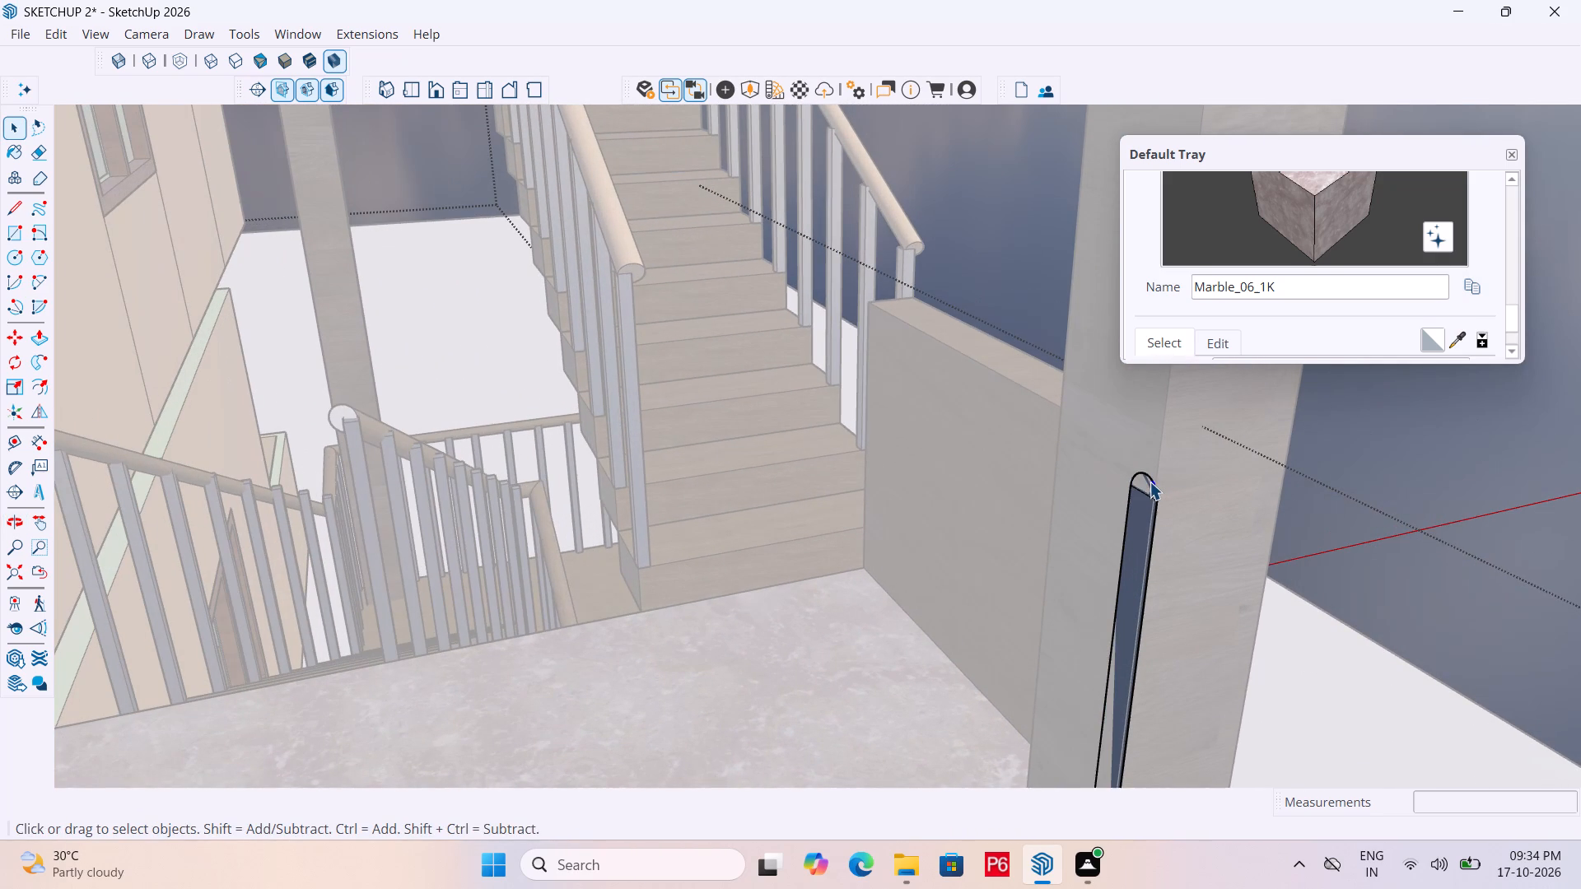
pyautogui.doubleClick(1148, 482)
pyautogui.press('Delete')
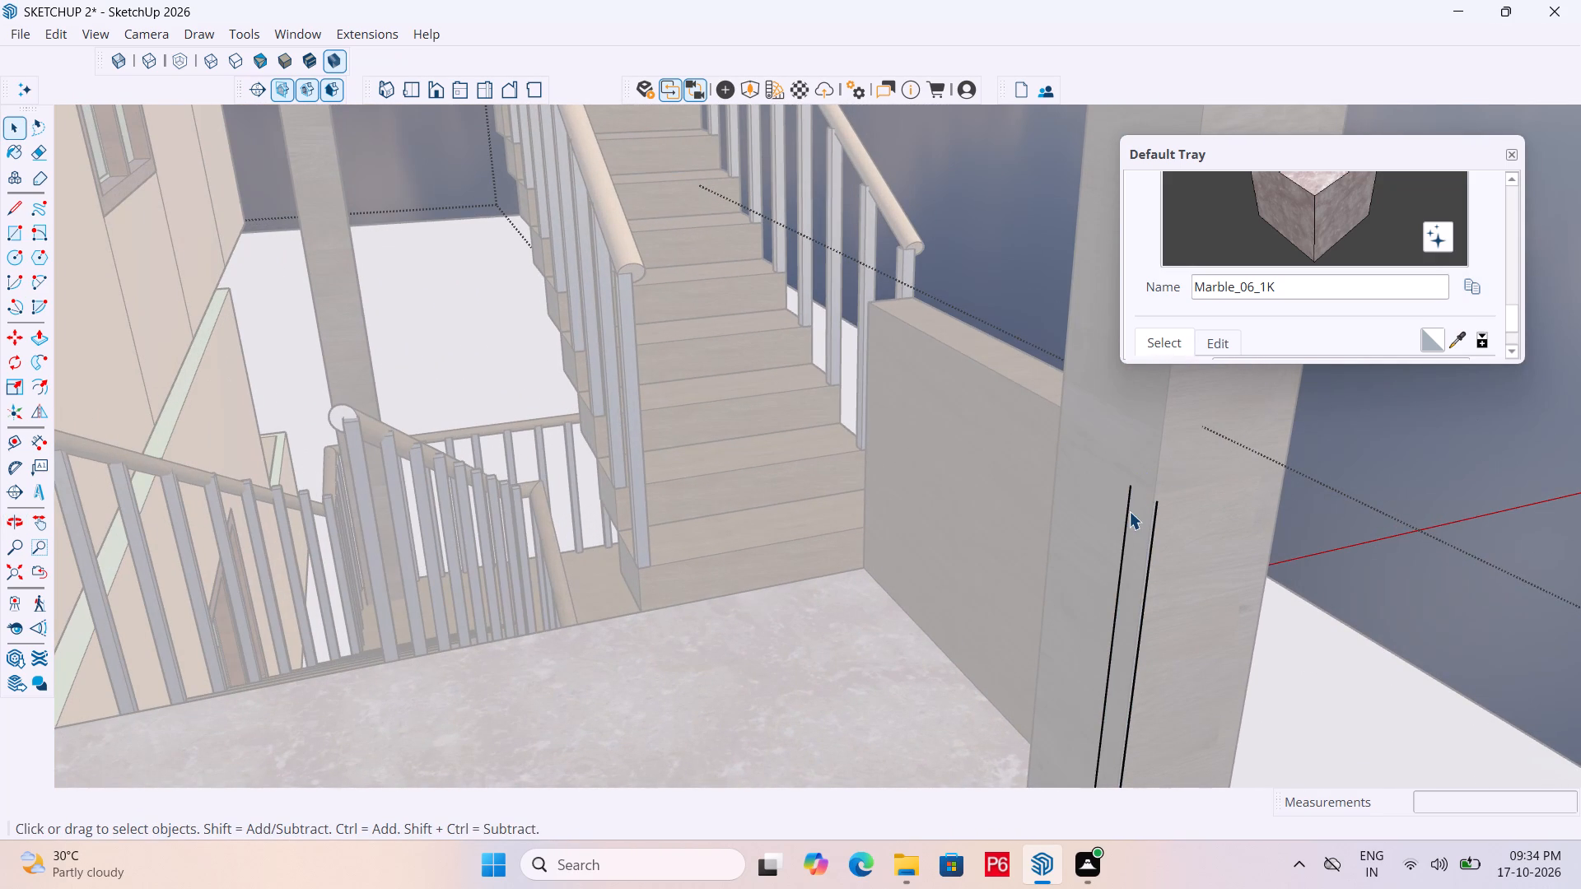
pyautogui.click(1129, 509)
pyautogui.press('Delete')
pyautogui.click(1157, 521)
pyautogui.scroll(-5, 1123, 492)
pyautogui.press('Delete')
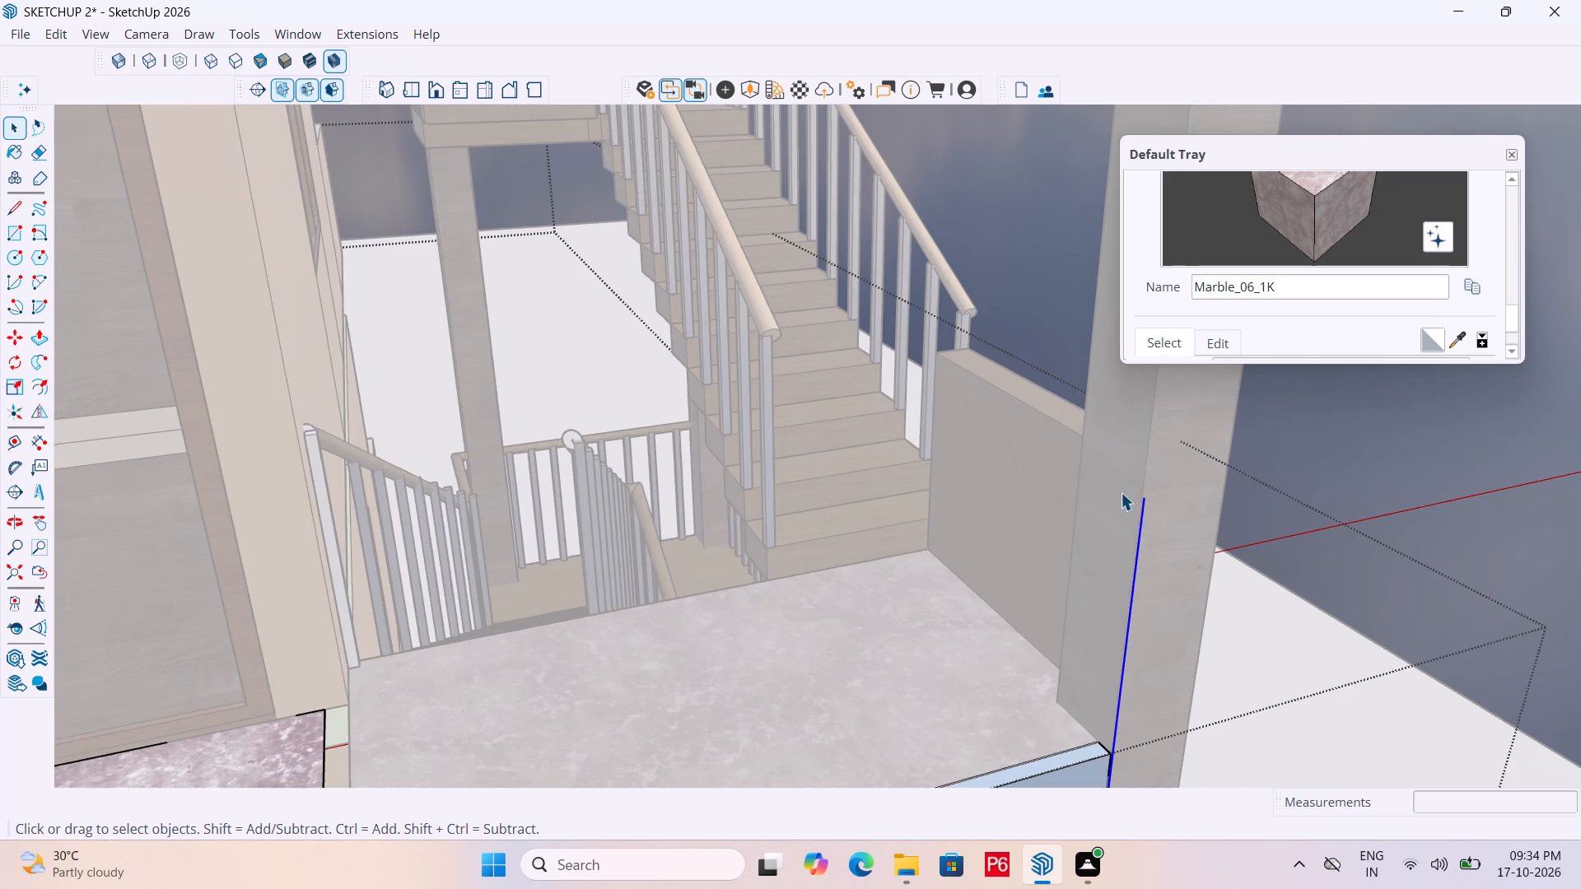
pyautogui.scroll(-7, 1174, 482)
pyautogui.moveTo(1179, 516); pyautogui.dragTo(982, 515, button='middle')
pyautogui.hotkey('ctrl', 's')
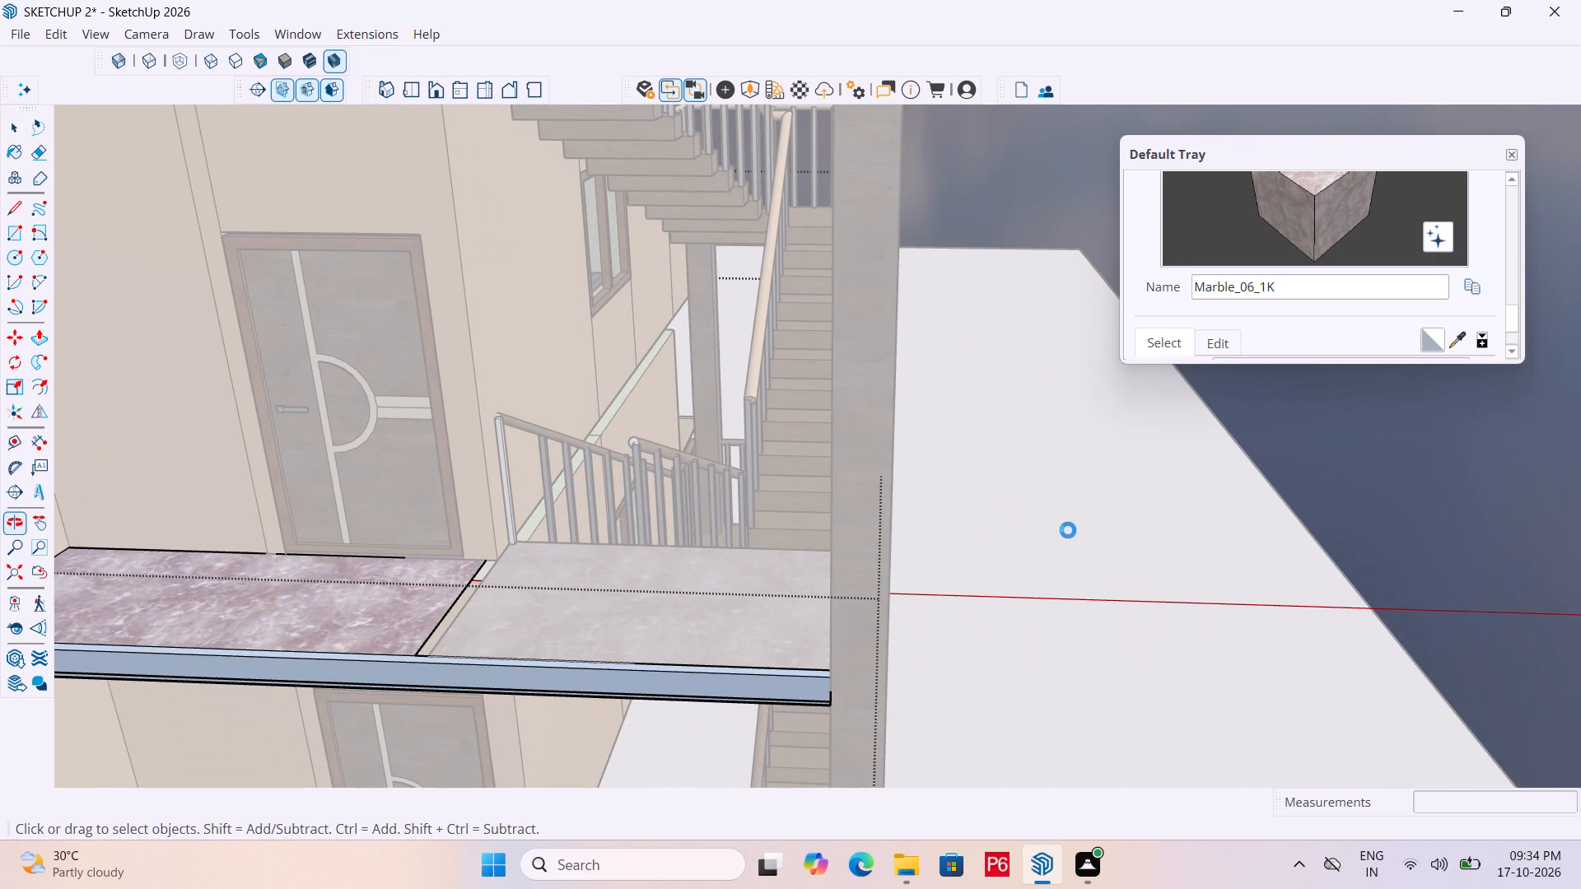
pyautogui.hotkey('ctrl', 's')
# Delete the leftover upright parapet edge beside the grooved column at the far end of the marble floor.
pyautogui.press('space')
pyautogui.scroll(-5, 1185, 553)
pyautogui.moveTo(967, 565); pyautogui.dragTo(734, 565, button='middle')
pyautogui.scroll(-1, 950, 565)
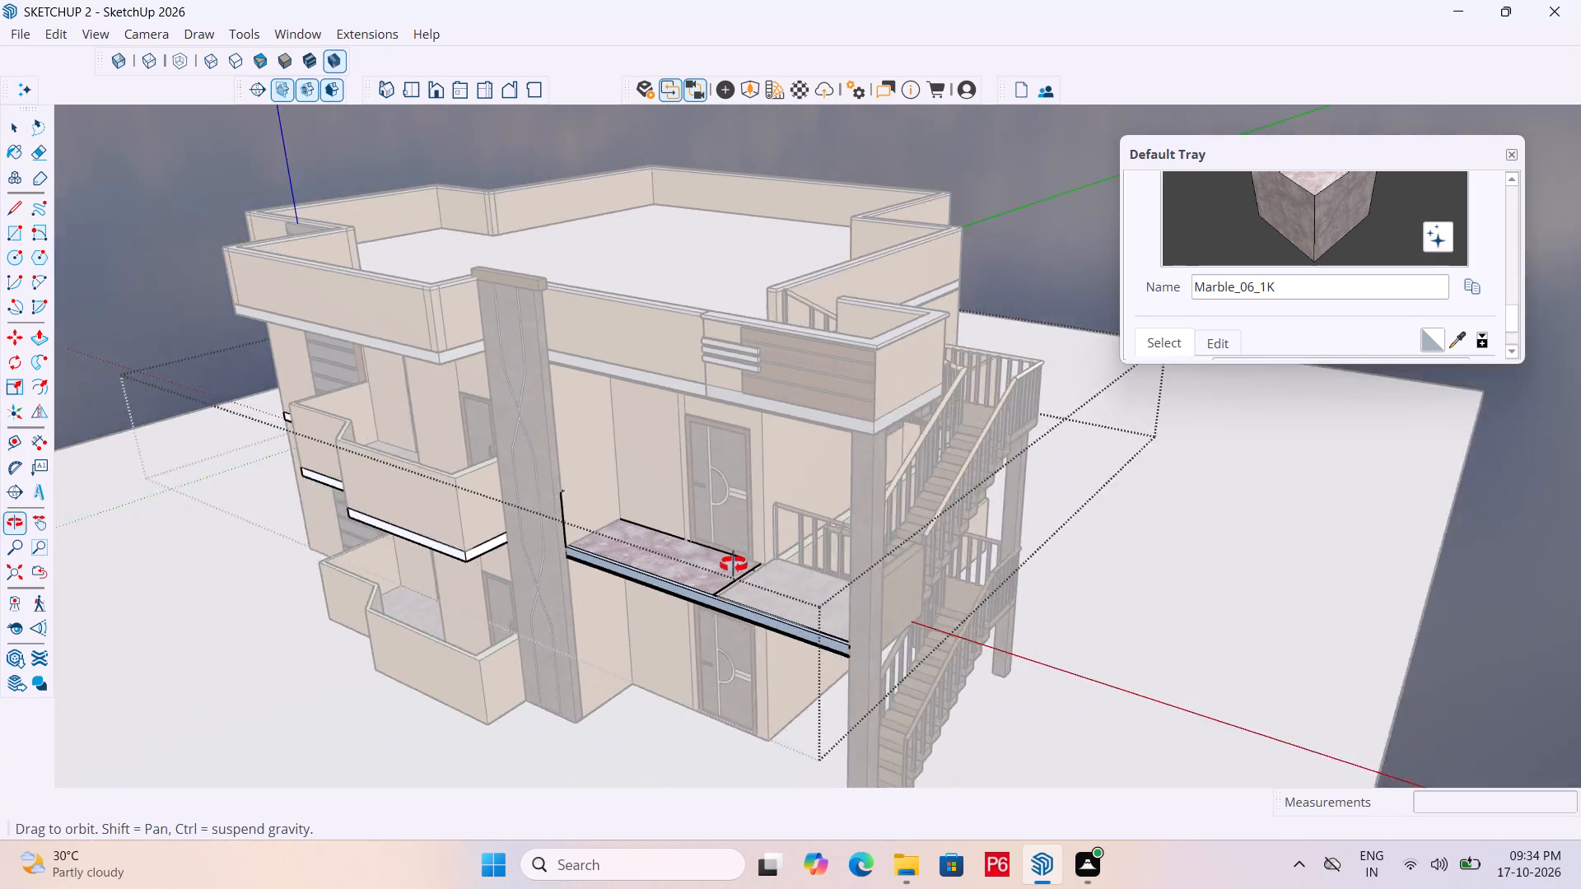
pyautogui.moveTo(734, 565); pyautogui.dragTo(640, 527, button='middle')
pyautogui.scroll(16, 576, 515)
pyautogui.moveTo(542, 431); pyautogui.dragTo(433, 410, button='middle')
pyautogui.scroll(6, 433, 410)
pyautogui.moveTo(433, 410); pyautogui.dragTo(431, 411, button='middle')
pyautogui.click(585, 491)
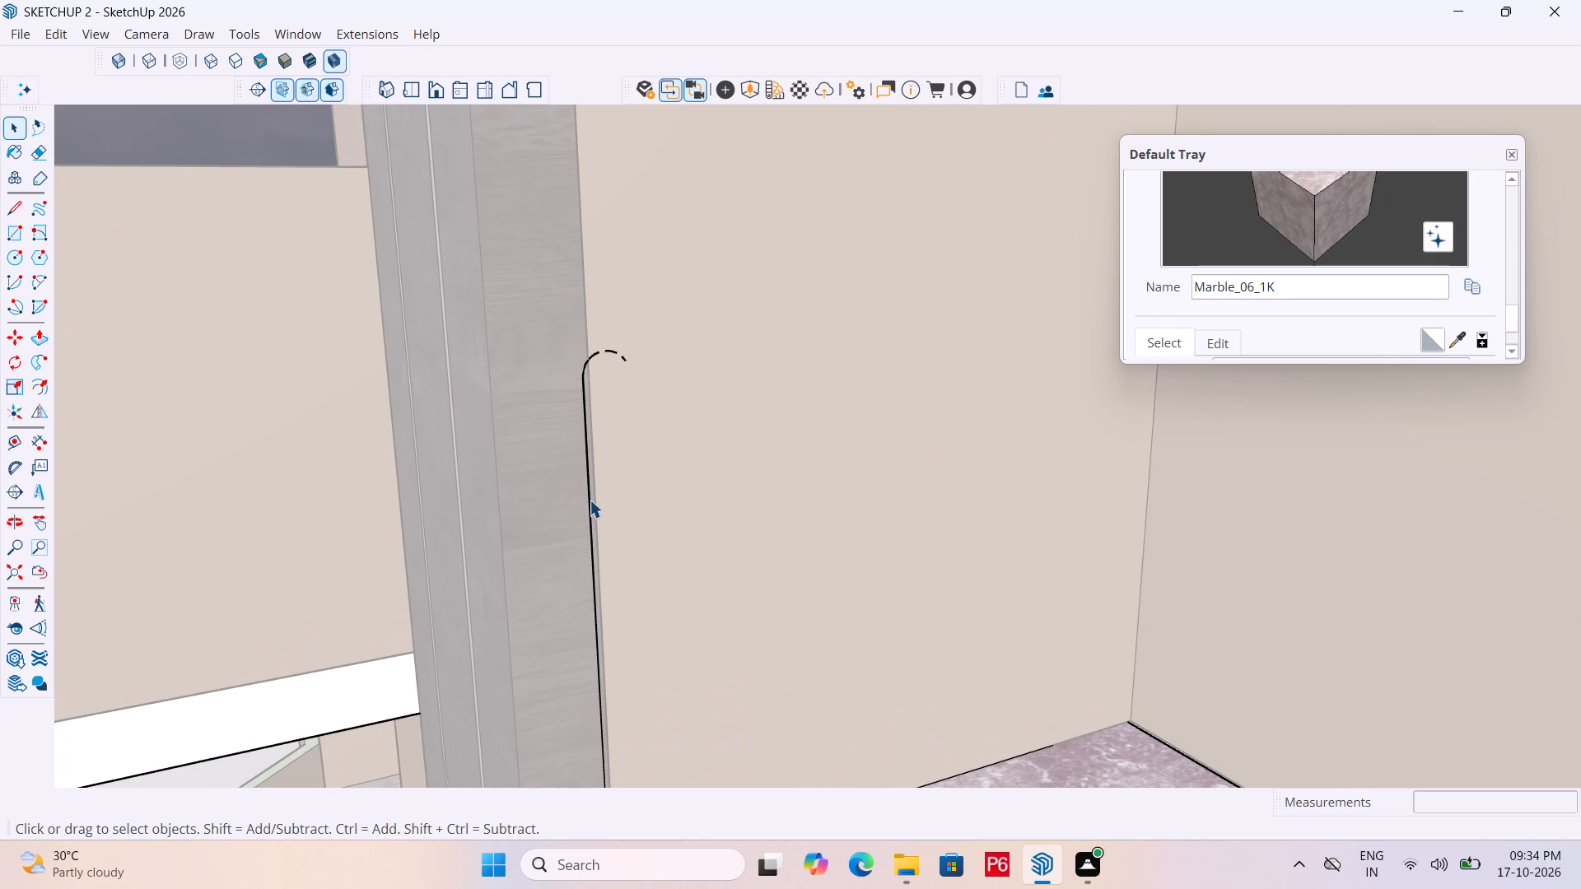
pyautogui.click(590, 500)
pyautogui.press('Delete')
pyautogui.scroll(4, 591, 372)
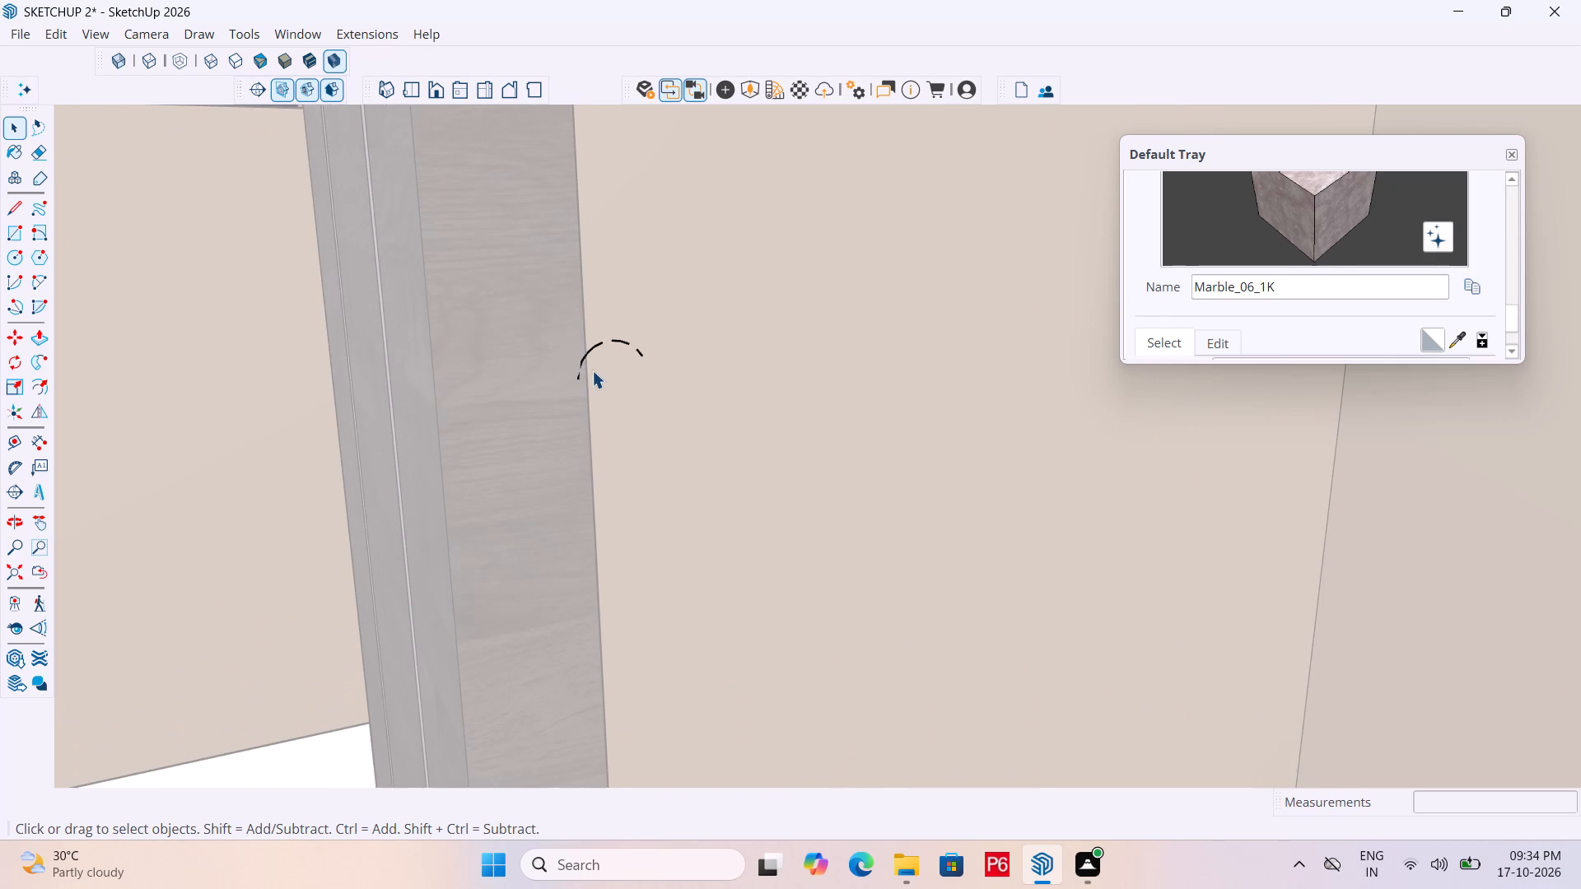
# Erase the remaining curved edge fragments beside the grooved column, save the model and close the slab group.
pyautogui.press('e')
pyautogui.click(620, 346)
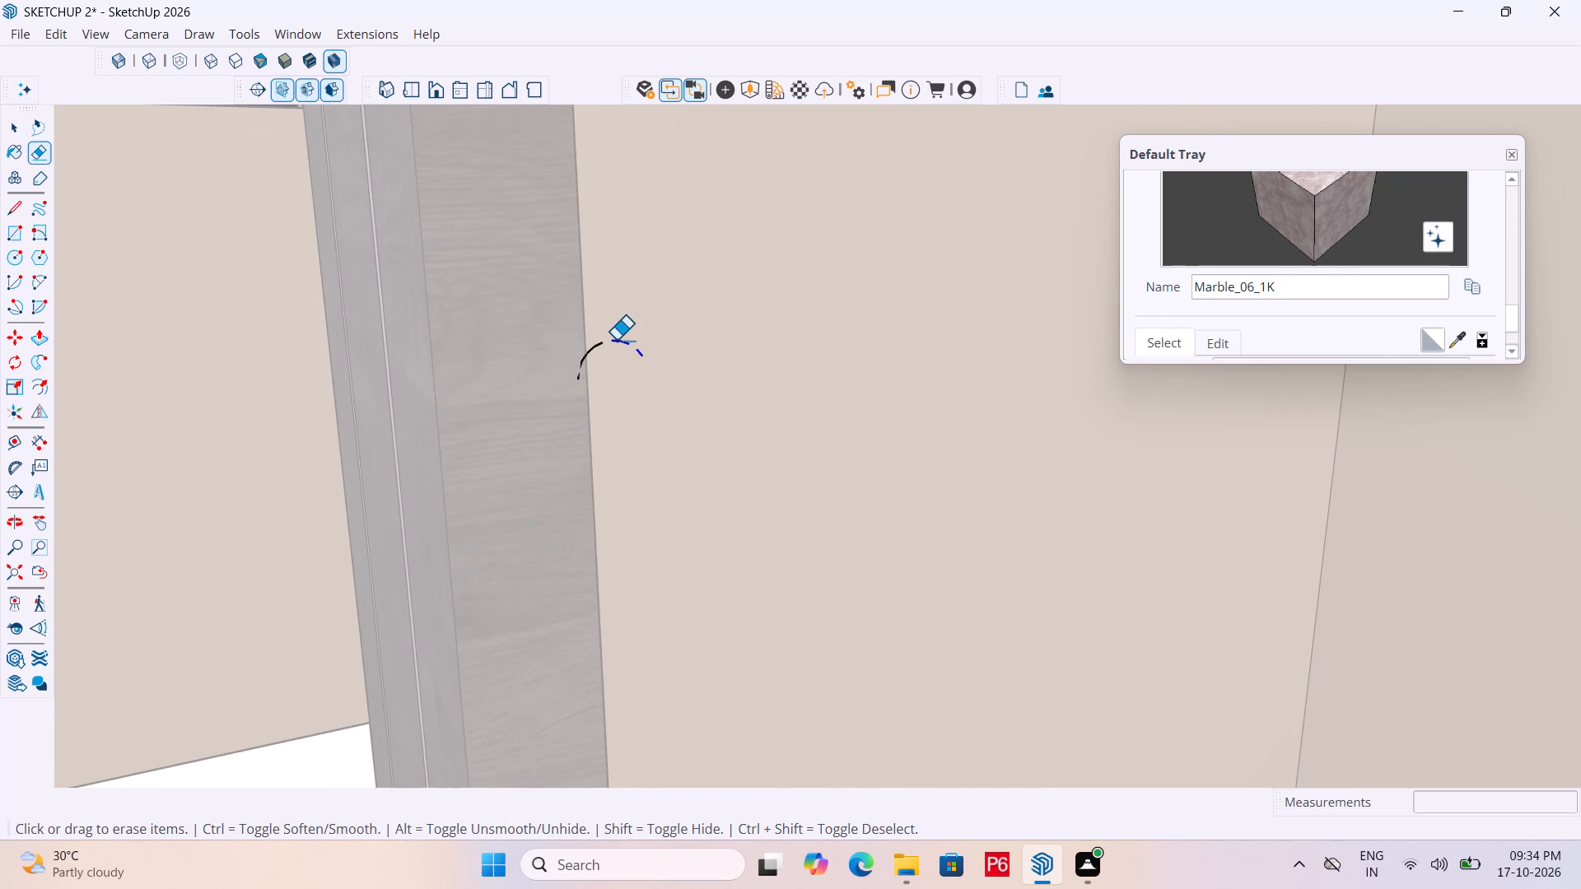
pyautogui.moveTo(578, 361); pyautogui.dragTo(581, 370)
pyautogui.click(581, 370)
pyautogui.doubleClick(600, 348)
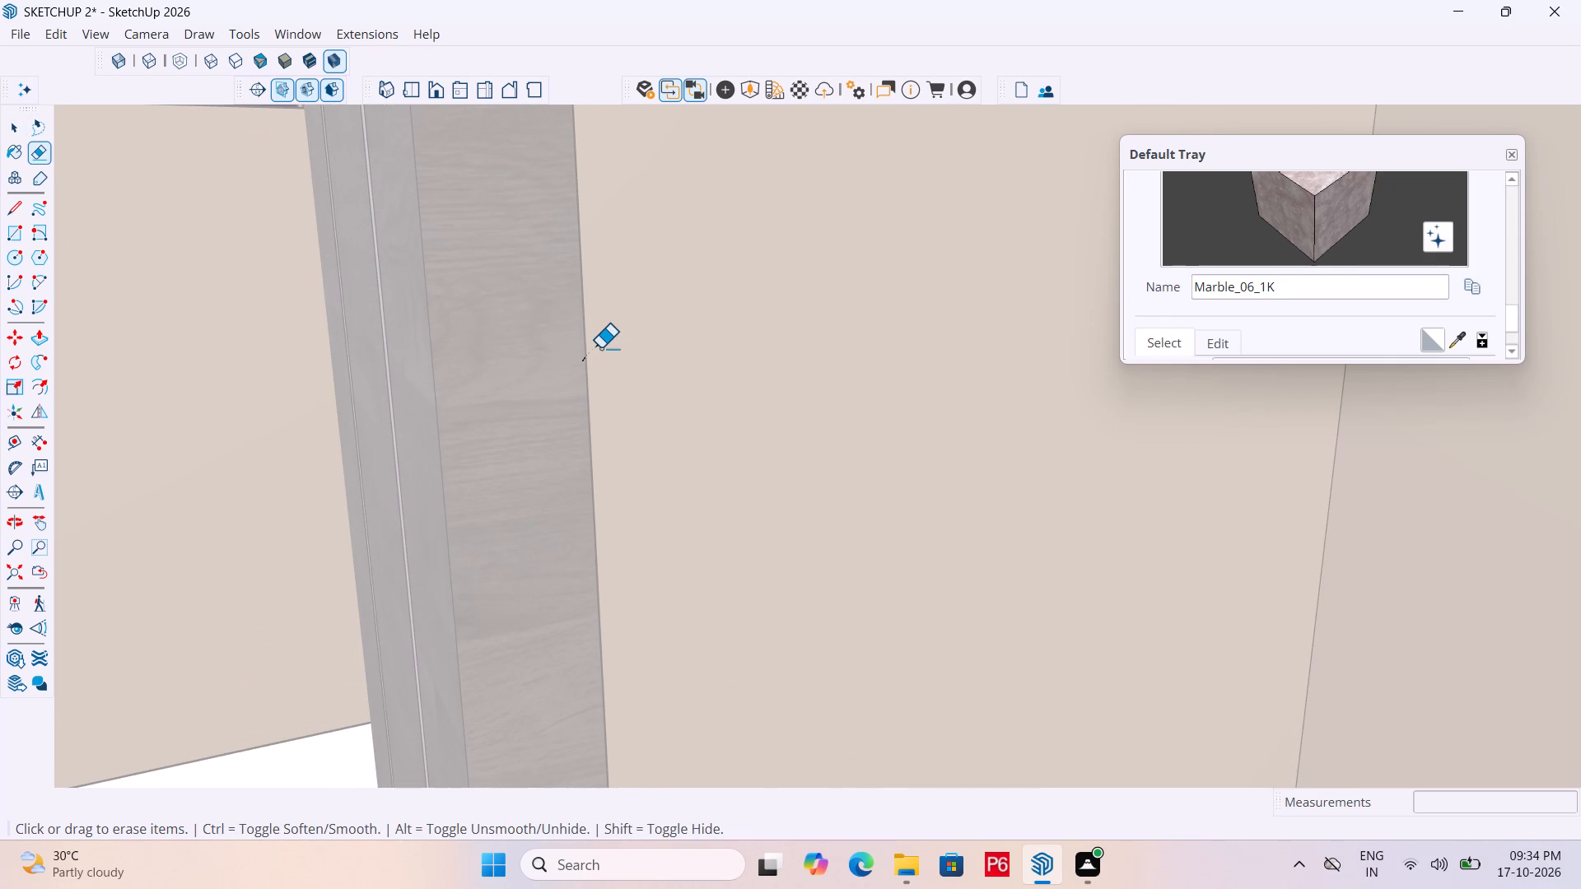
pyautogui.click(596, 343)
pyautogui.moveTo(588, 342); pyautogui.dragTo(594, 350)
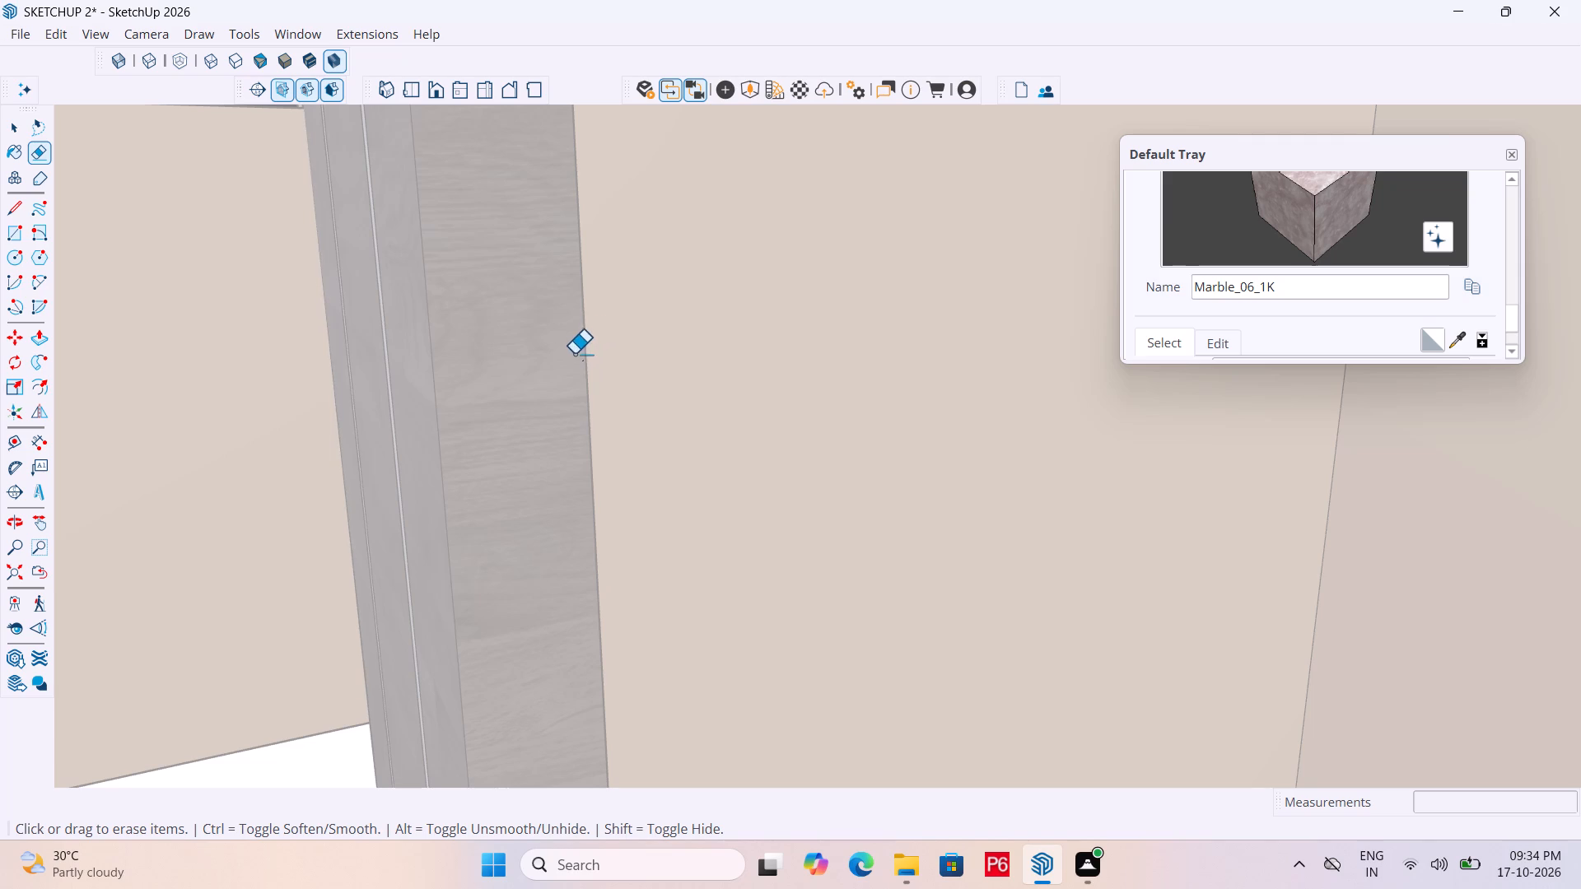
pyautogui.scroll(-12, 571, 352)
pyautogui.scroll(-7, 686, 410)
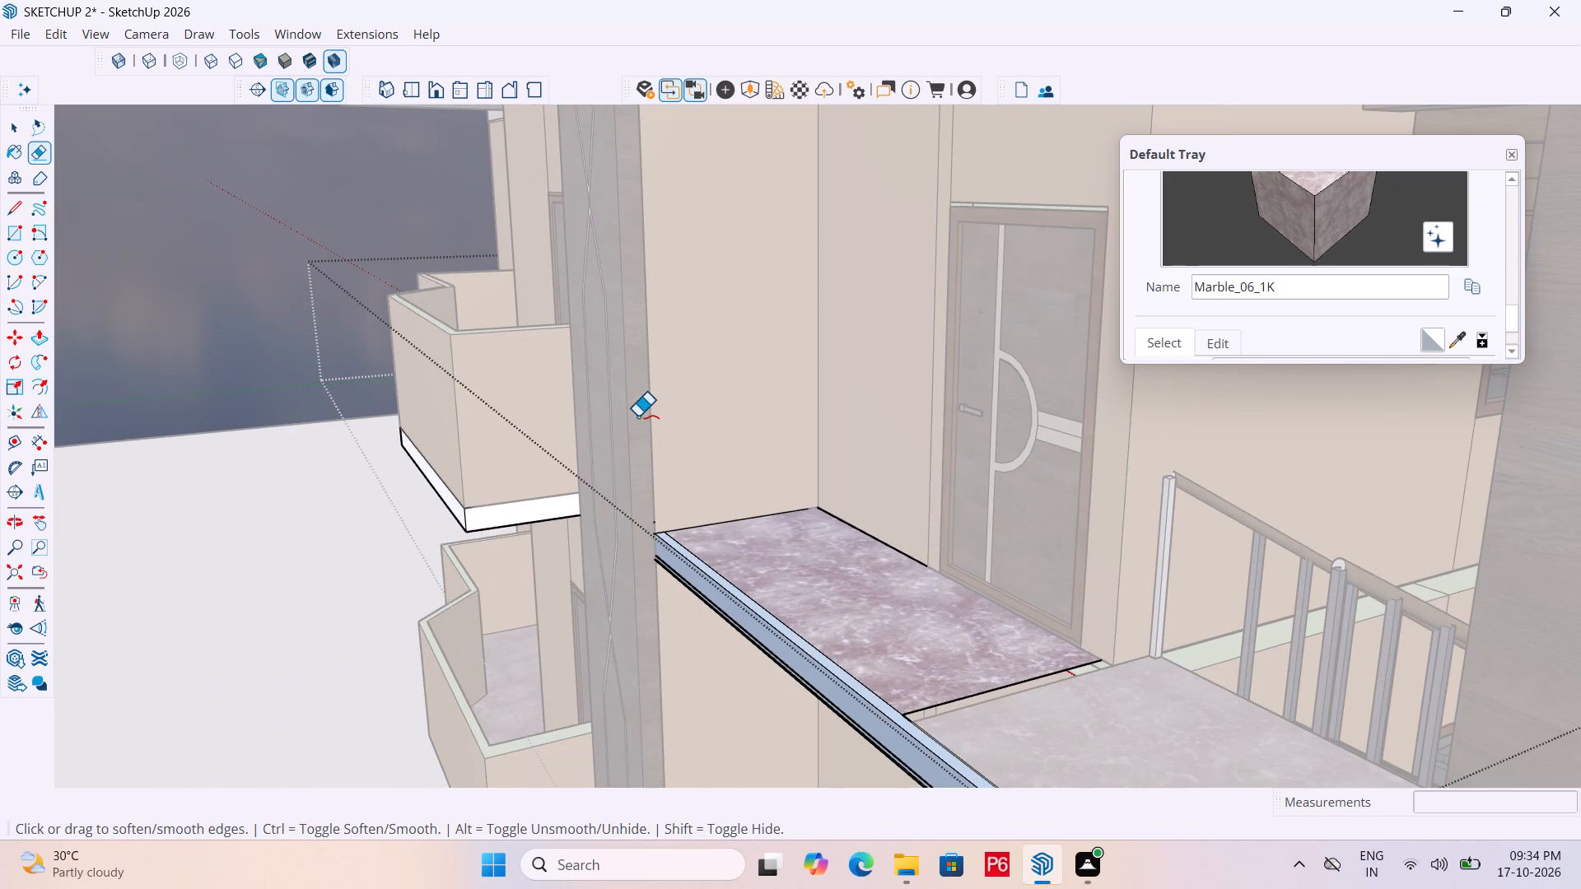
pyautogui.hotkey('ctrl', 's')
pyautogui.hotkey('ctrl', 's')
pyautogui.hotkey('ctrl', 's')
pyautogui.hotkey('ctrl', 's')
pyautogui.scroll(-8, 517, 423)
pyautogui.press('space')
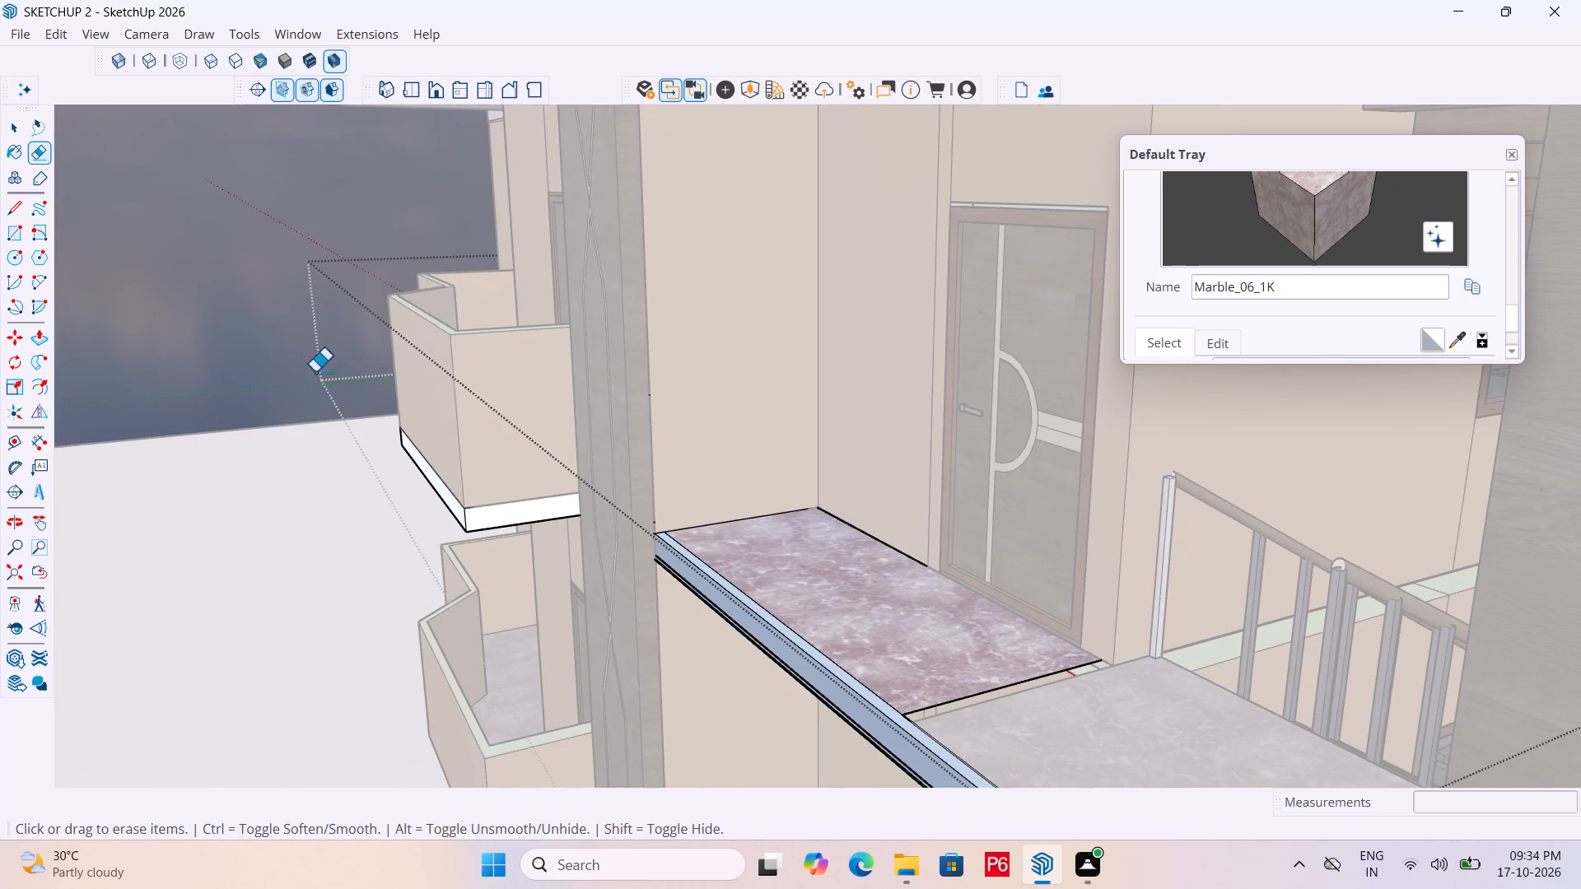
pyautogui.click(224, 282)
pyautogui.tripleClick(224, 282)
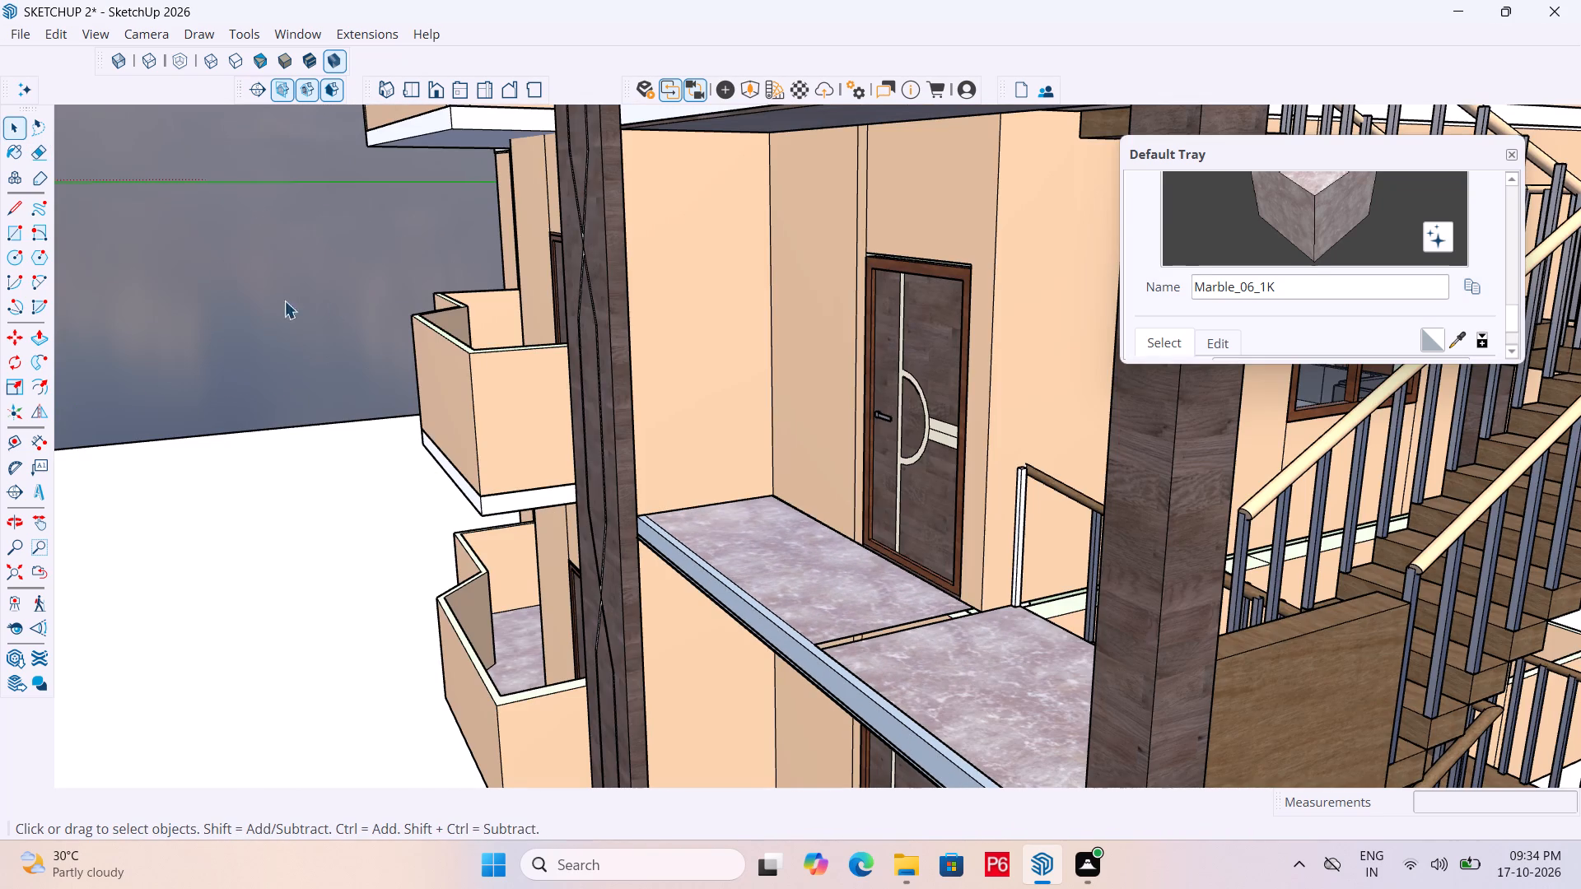
# Examine the underside of the balcony slab and its joint with the stair landing from below.
pyautogui.scroll(-4, 195, 318)
pyautogui.moveTo(525, 541); pyautogui.dragTo(713, 594, button='middle')
pyautogui.scroll(6, 497, 612)
pyautogui.scroll(4, 665, 520)
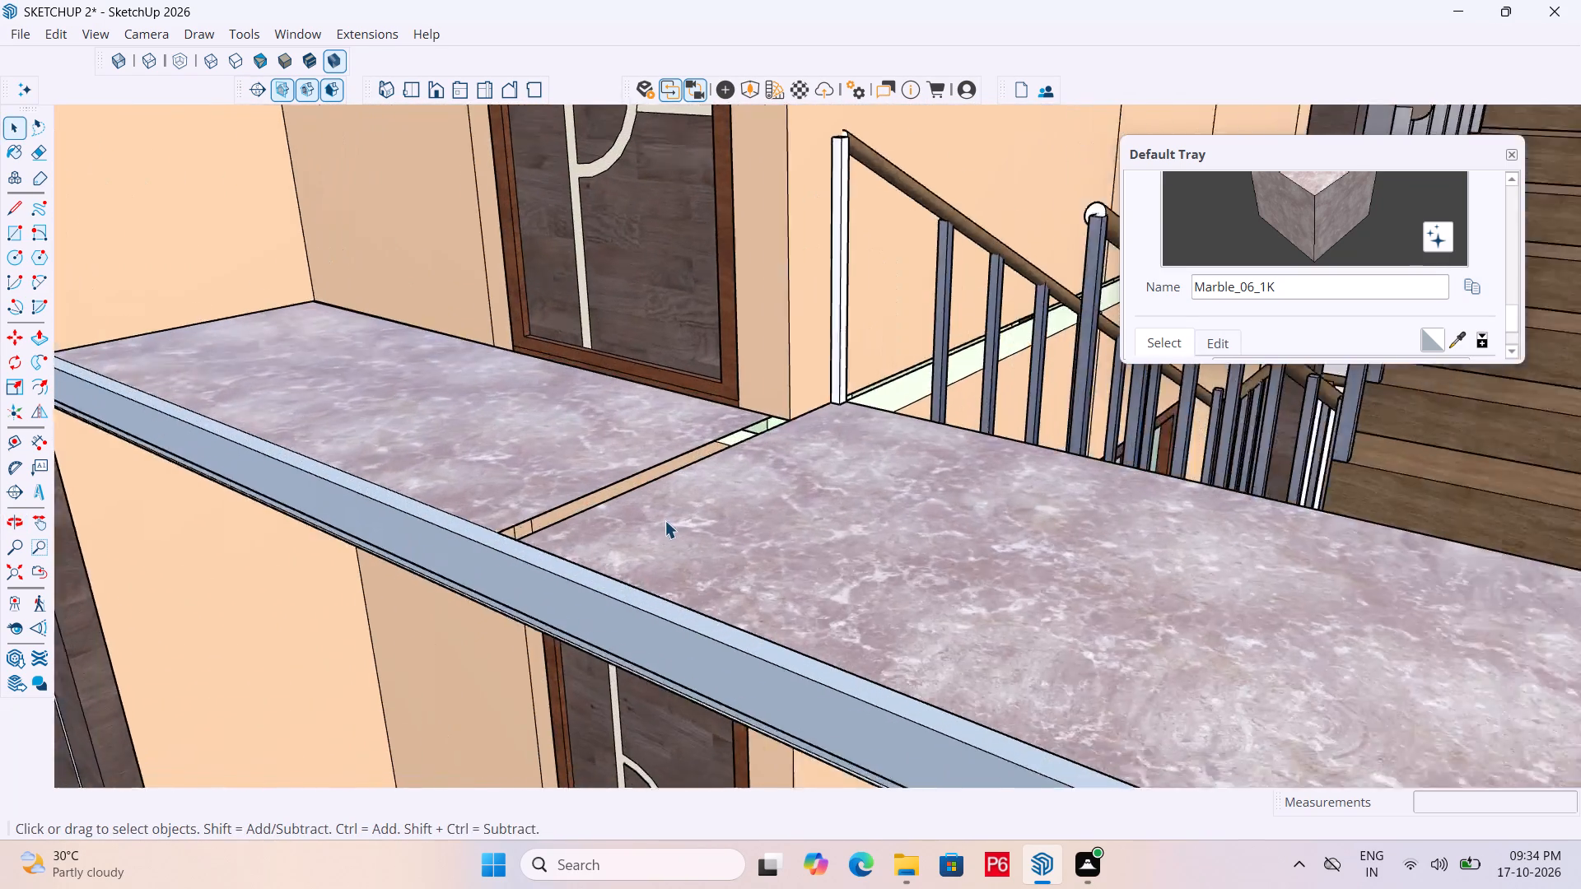
pyautogui.scroll(2, 665, 520)
pyautogui.moveTo(639, 520); pyautogui.dragTo(991, 353, button='middle')
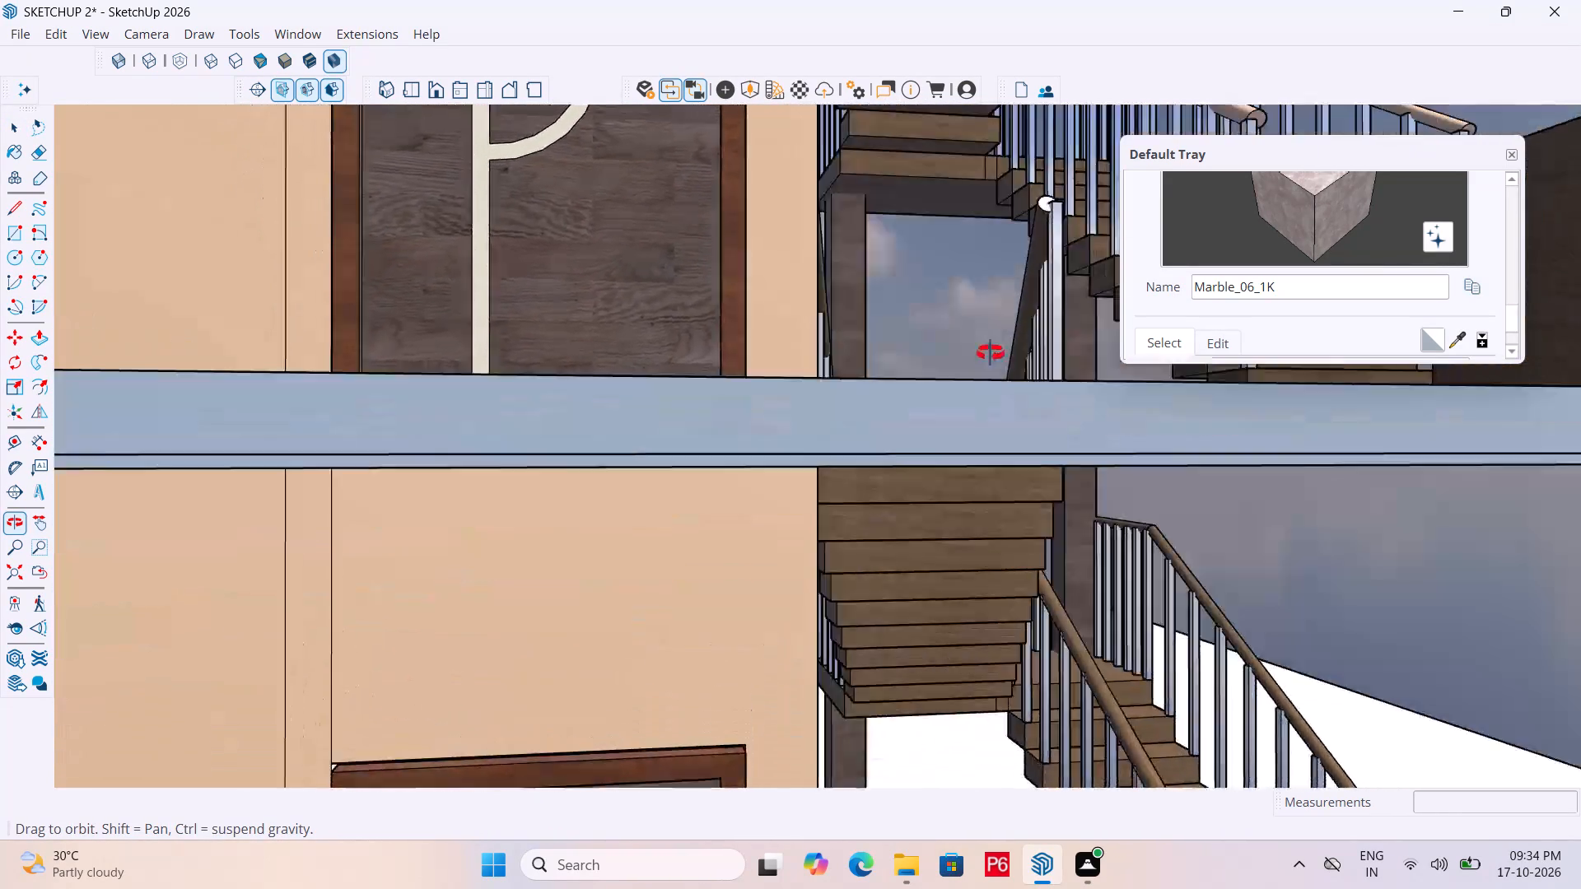
pyautogui.moveTo(991, 353); pyautogui.dragTo(1155, 238, button='middle')
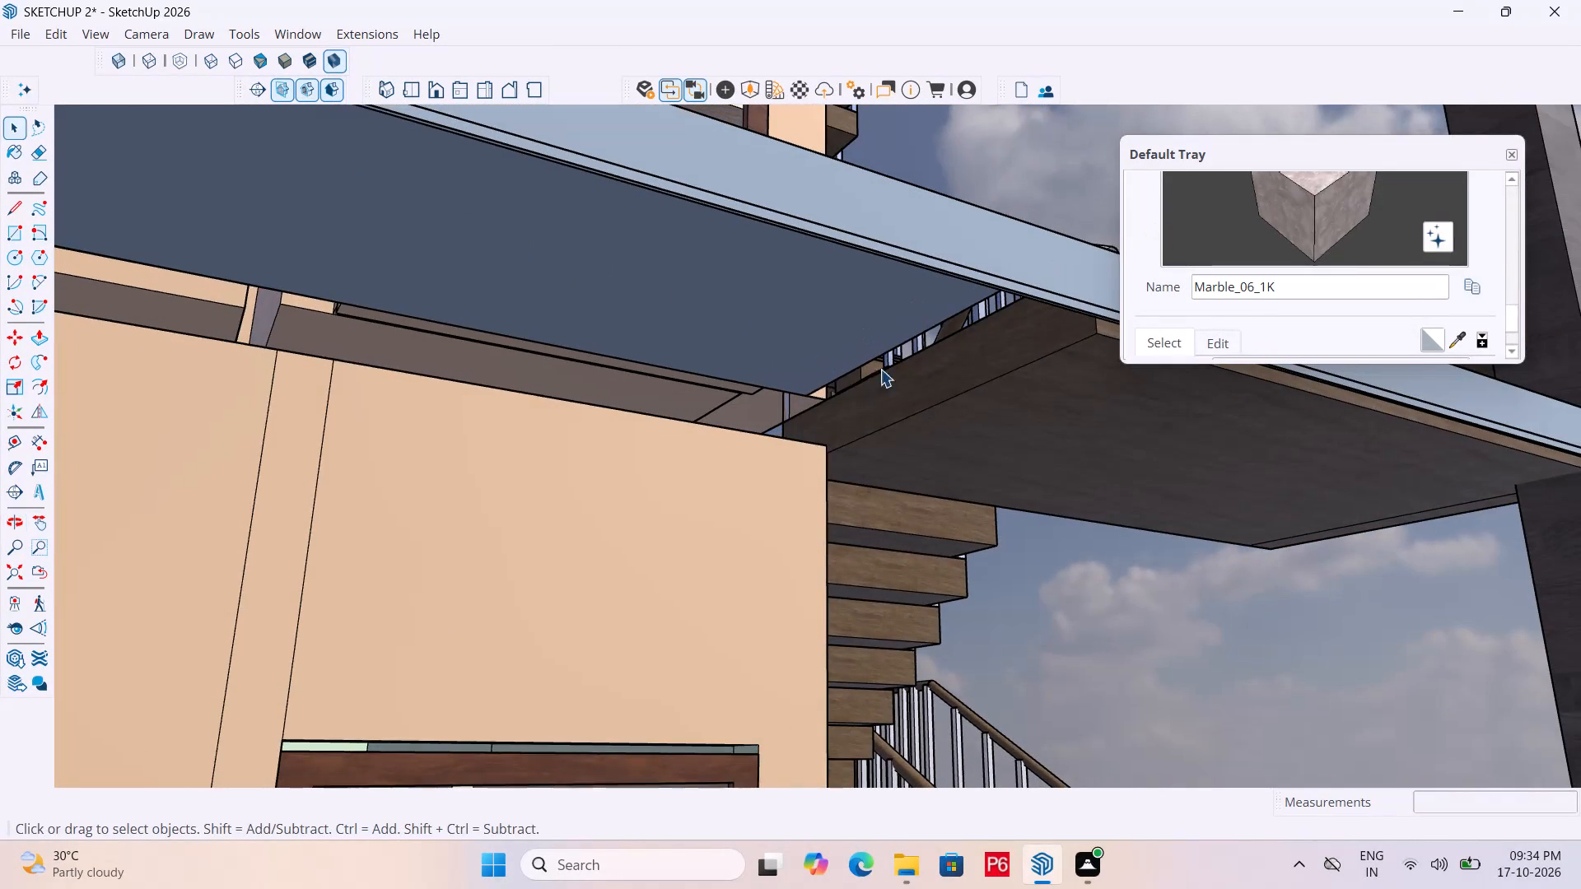
pyautogui.press('space')
pyautogui.doubleClick(913, 379)
# Undo the slab-edge and parapet-removal edits until the full white balcony parapet is restored, and close the slab group.
pyautogui.hotkey('ctrl', 'z')
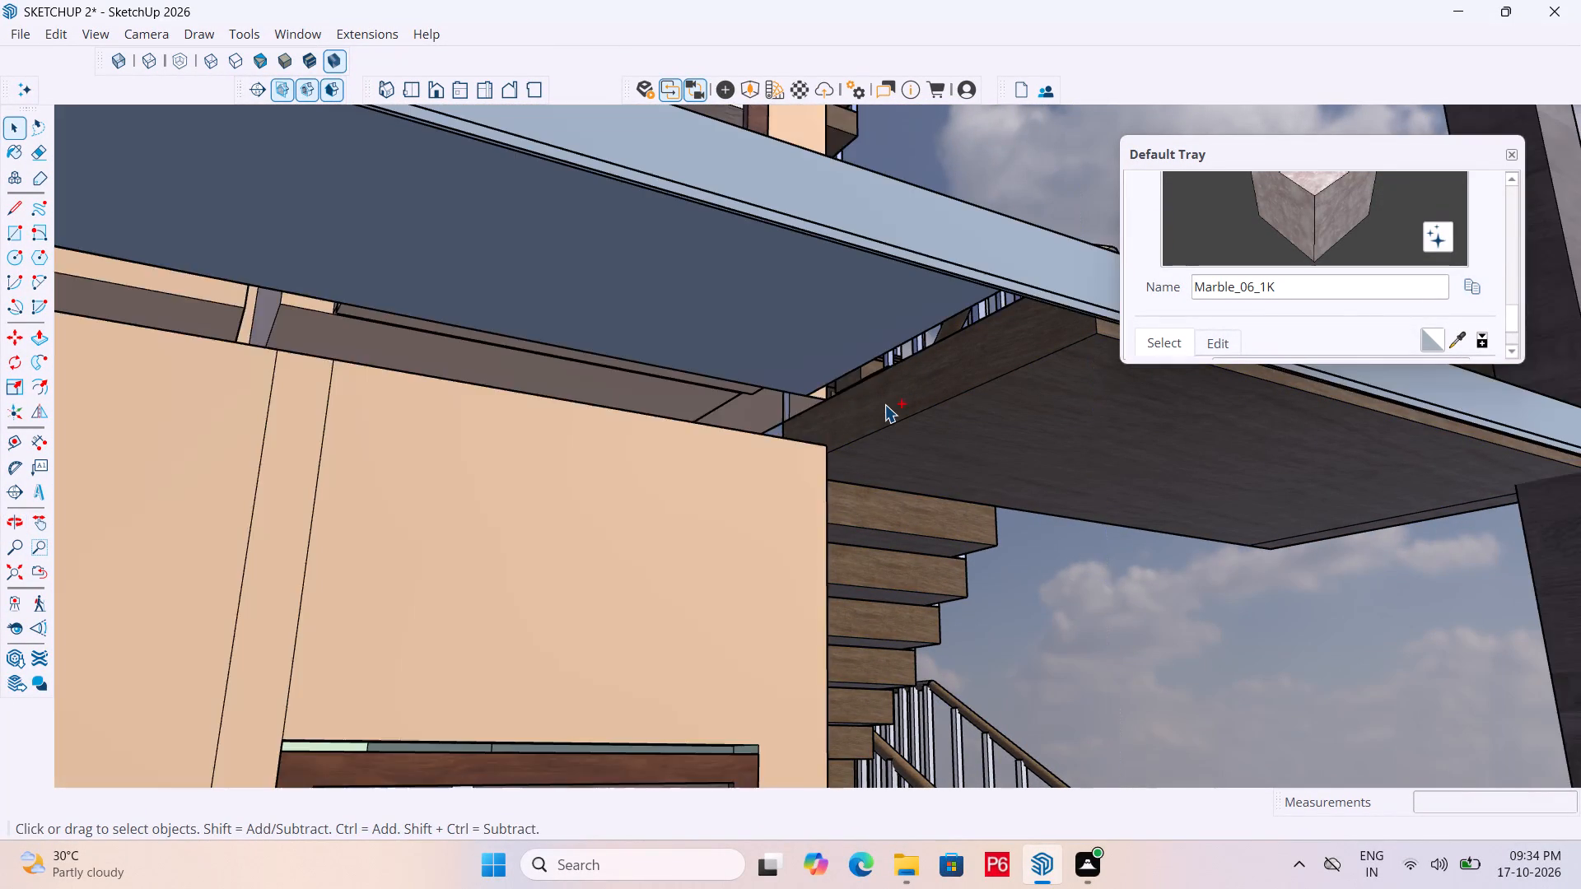
pyautogui.hotkey('ctrl', 'z')
pyautogui.hotkey('ctrl', 'z')
pyautogui.hotkey('ctrl', 'z')
pyautogui.hotkey('ctrl', 'z')
pyautogui.hotkey('ctrl', 'z')
pyautogui.hotkey('ctrl', 'z')
pyautogui.hotkey('ctrl', 'z')
pyautogui.hotkey('ctrl', 'z')
pyautogui.hotkey('ctrl', 'z')
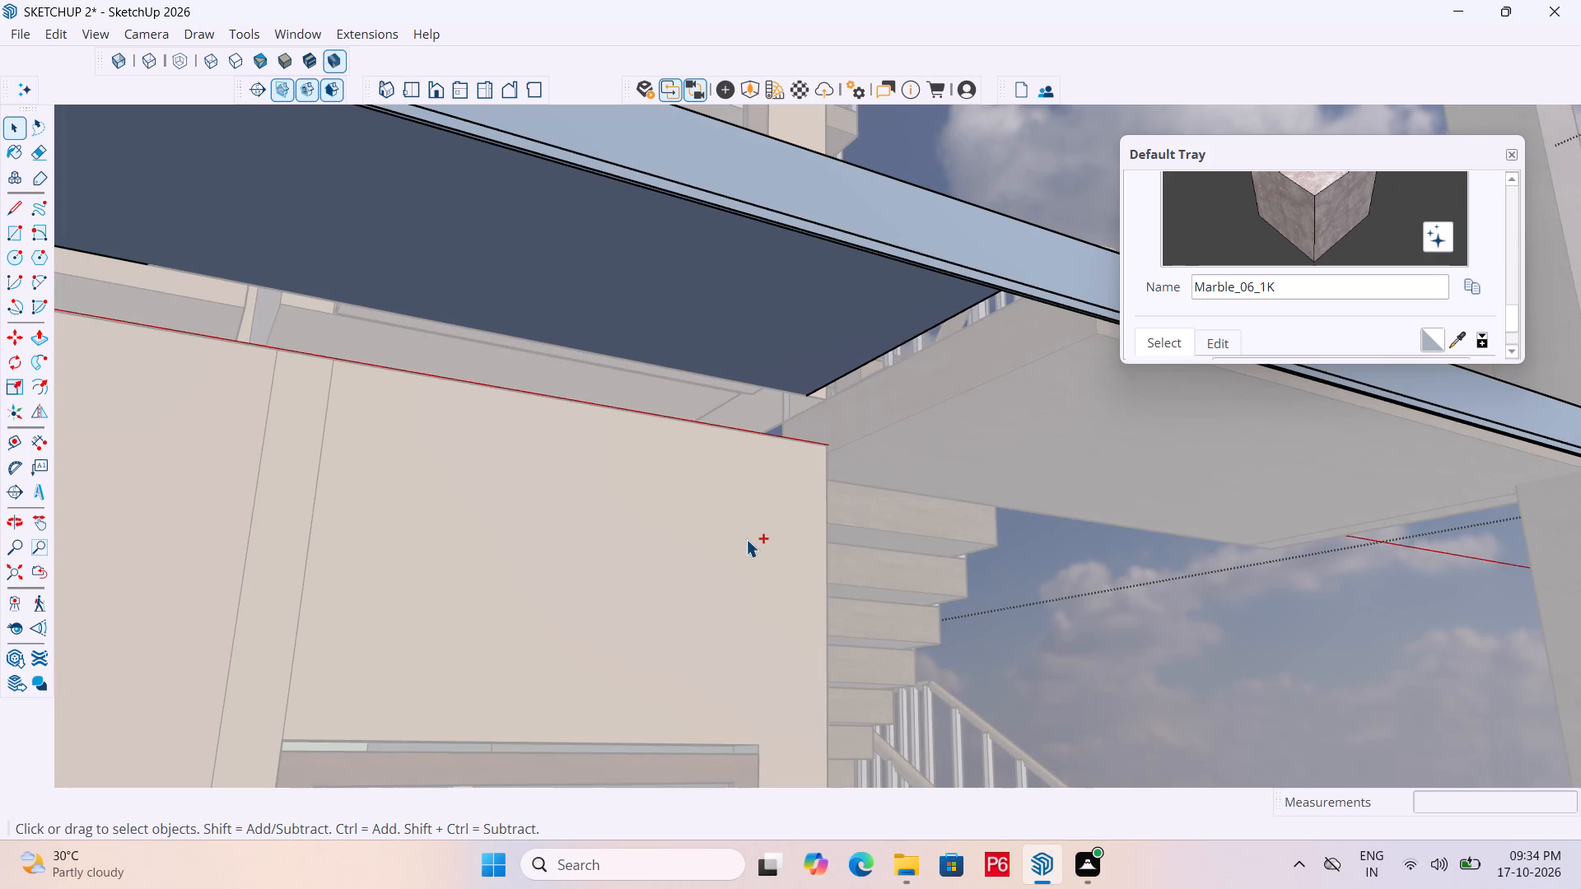
pyautogui.hotkey('ctrl', 'z')
pyautogui.hotkey('ctrl', 'z')
pyautogui.hotkey('ctrl', 'z')
pyautogui.hotkey('ctrl', 'z')
pyautogui.hotkey('ctrl', 'z')
pyautogui.hotkey('ctrl', 'z')
pyautogui.hotkey('ctrl', 'z')
pyautogui.hotkey('ctrl', 'z')
pyautogui.hotkey('ctrl', 'z')
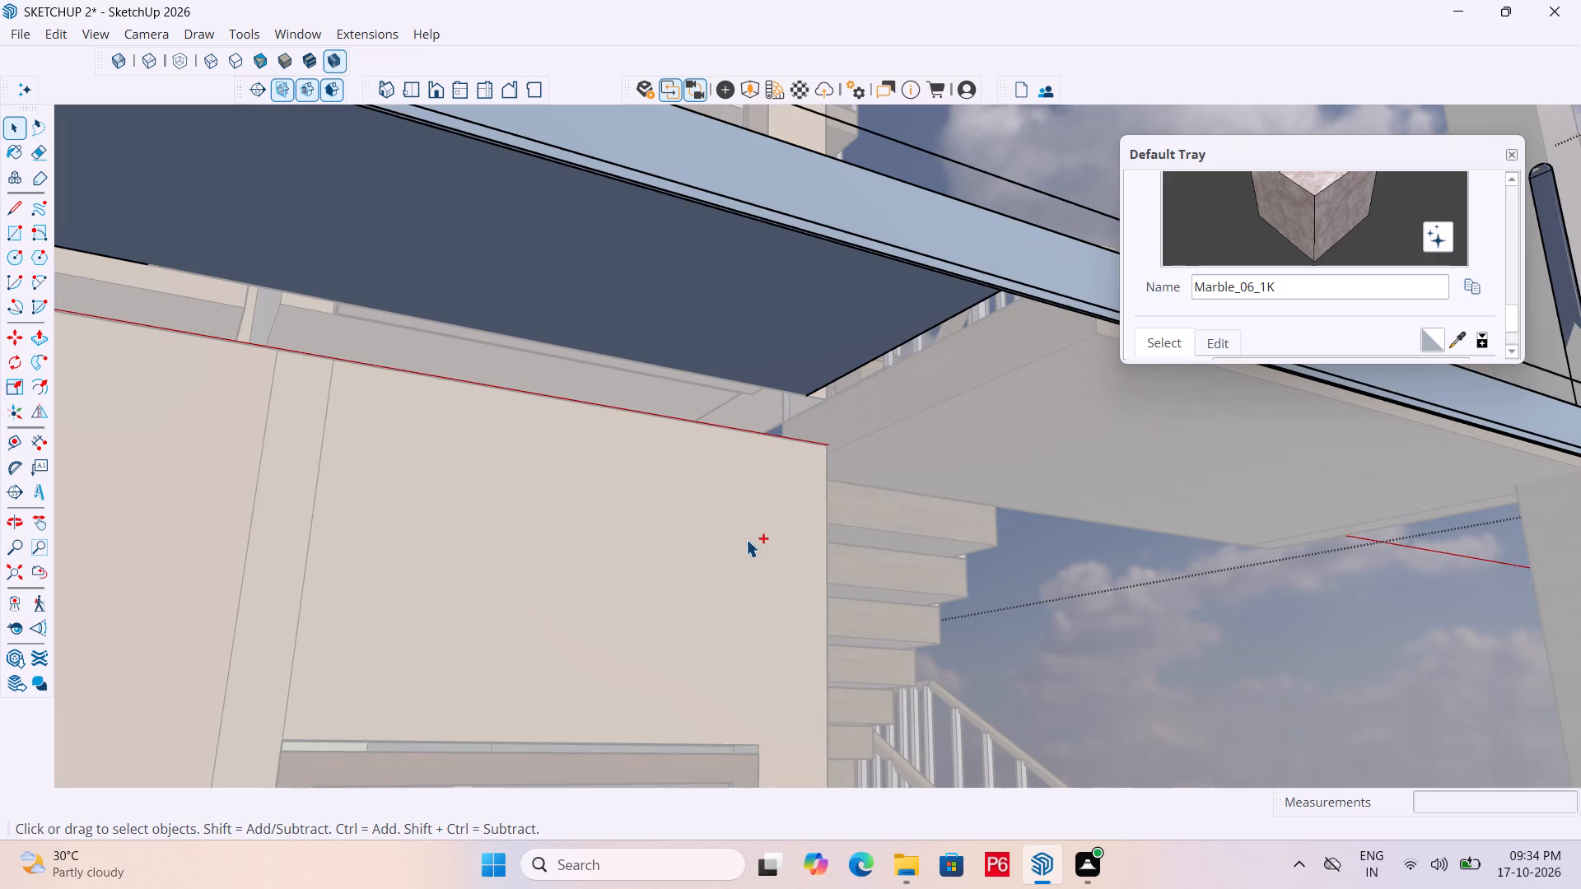
pyautogui.hotkey('ctrl', 'z')
pyautogui.hotkey('ctrl', 'z')
pyautogui.hotkey('ctrl', 'z')
pyautogui.hotkey('ctrl', 'z')
pyautogui.hotkey('ctrl', 'z')
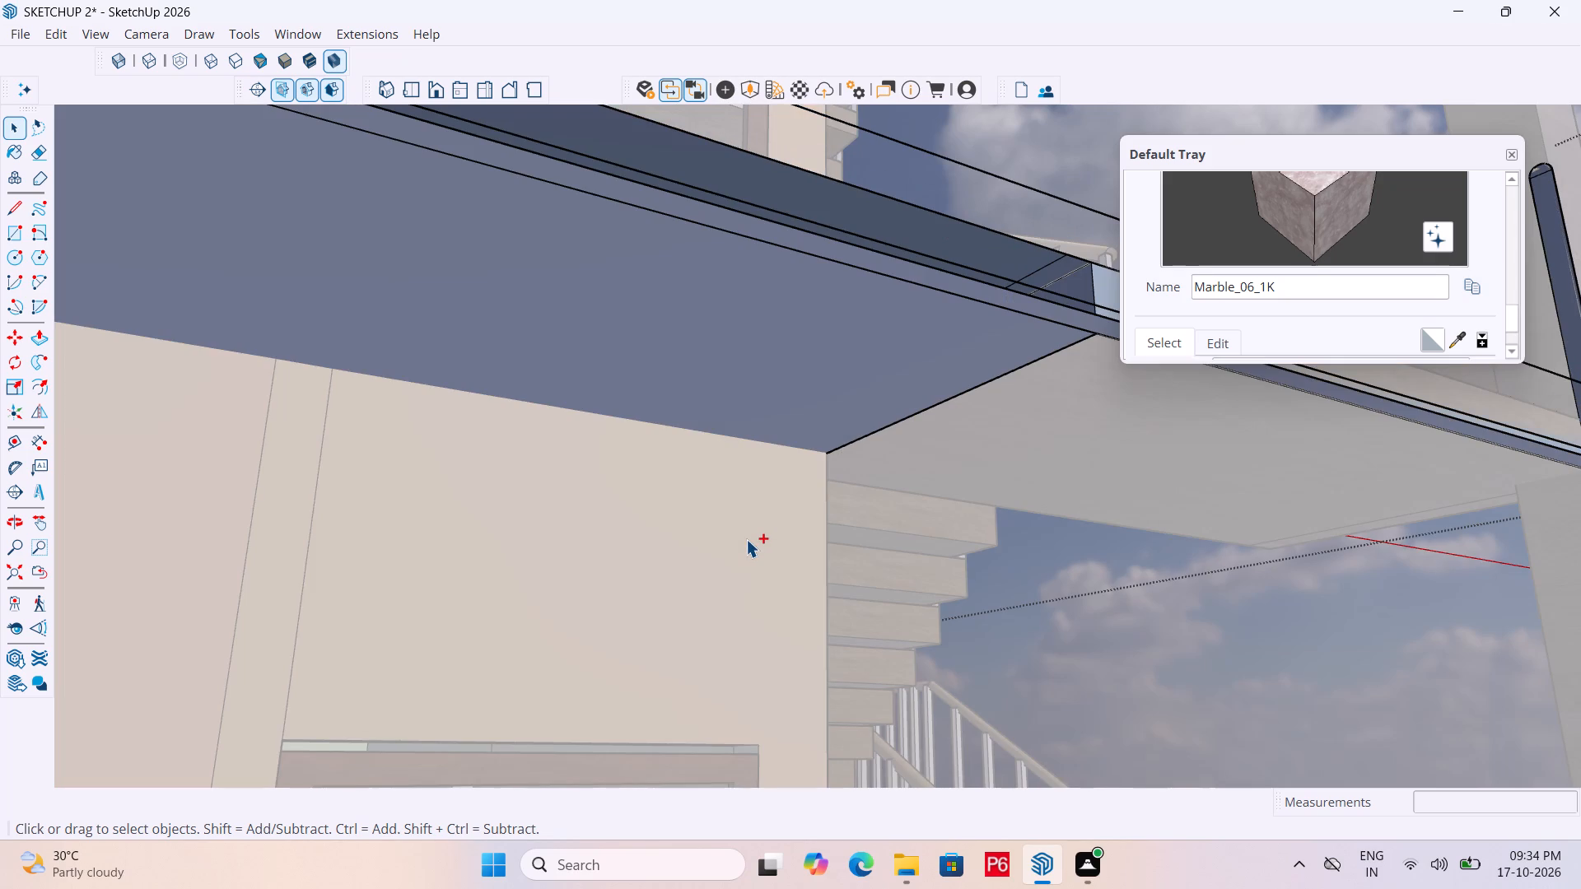
pyautogui.hotkey('ctrl', 'z')
pyautogui.hotkey('ctrl', 'z')
pyautogui.hotkey('ctrl', 'z')
pyautogui.hotkey('ctrl', 'z')
pyautogui.hotkey('ctrl', 'z')
pyautogui.hotkey('ctrl', 'z')
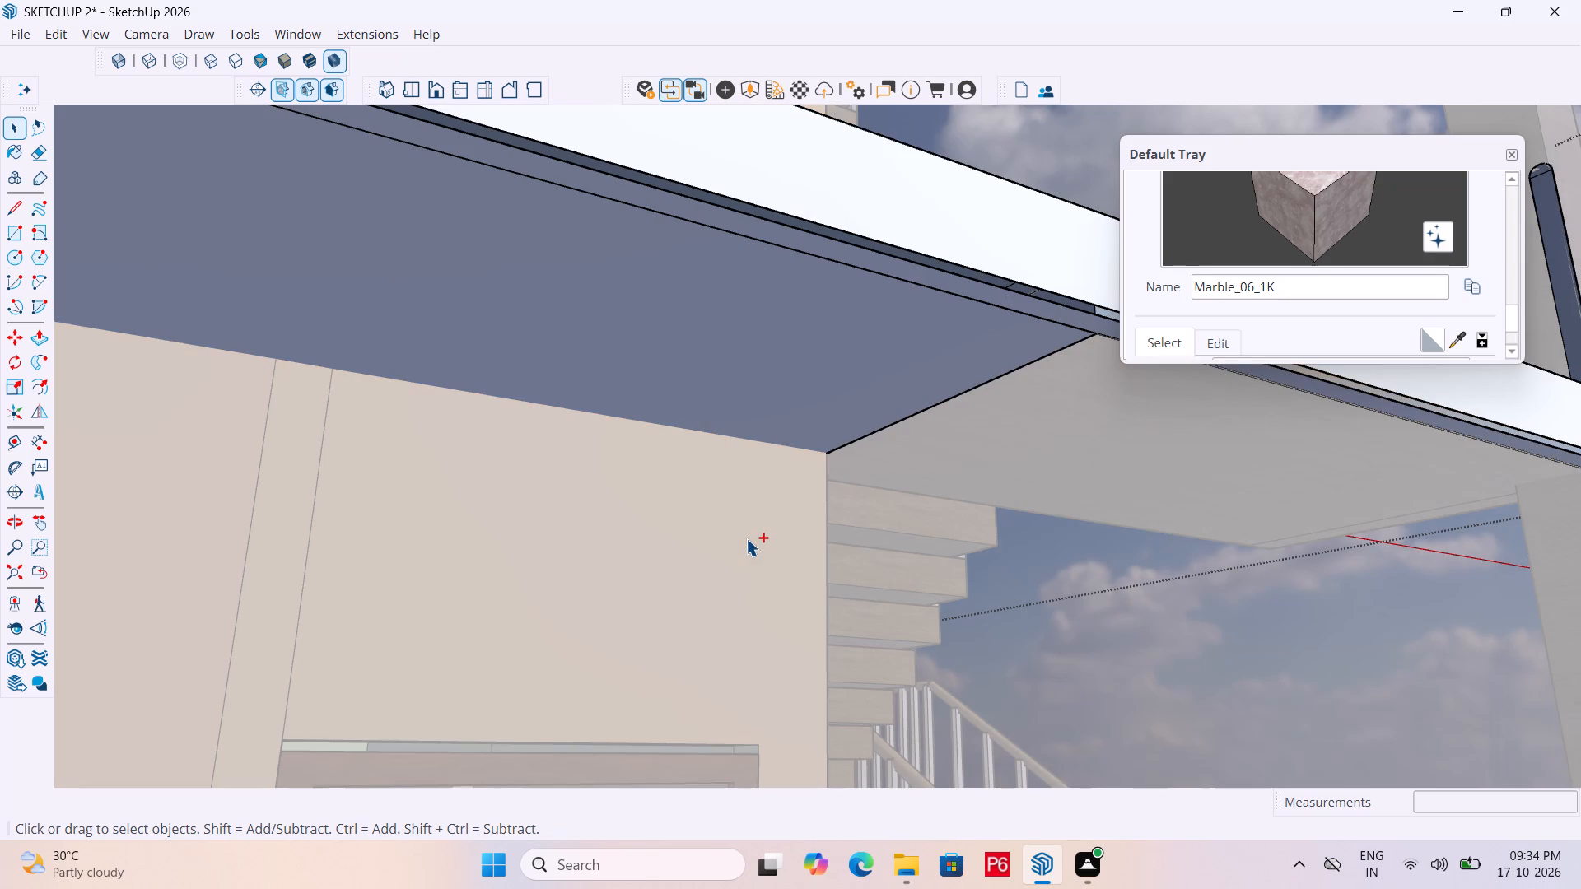
pyautogui.hotkey('ctrl', 'z')
pyautogui.hotkey('ctrl', 'z')
pyautogui.hotkey('ctrl', 'z')
pyautogui.hotkey('ctrl', 'z')
pyautogui.hotkey('ctrl', 'z')
pyautogui.hotkey('ctrl', 'z')
pyautogui.hotkey('ctrl', 'z')
pyautogui.hotkey('ctrl', 'z')
pyautogui.hotkey('ctrl', 'z')
pyautogui.hotkey('ctrl', 'z')
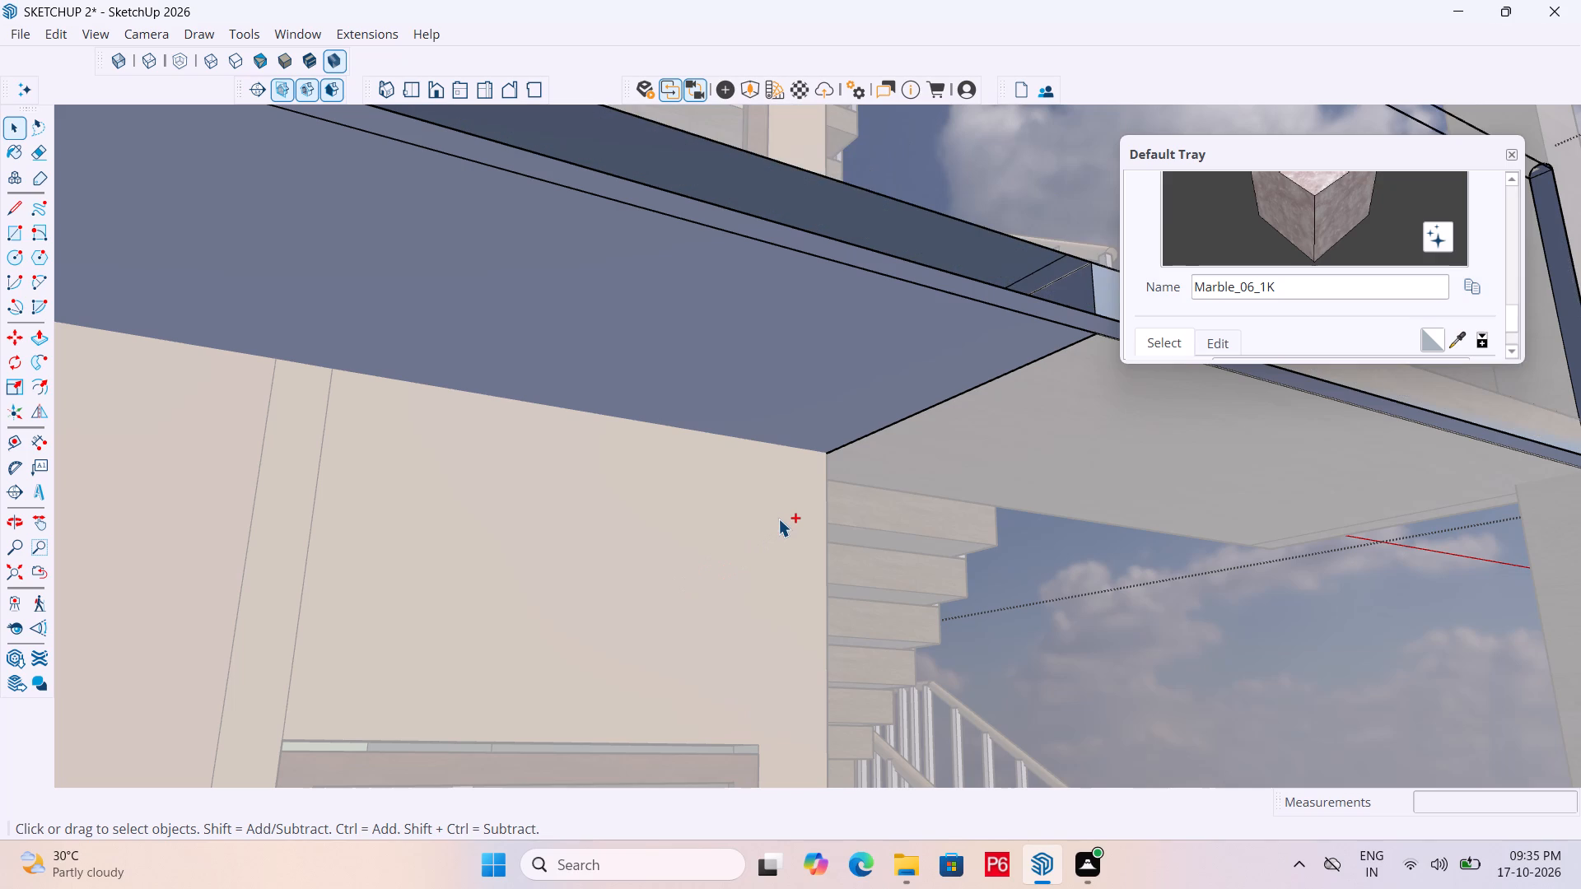
pyautogui.hotkey('ctrl', 'z')
pyautogui.hotkey('ctrl', 'z')
pyautogui.hotkey('ctrl', 'z')
pyautogui.hotkey('ctrl', 'z')
pyautogui.hotkey('ctrl', 'z')
pyautogui.hotkey('ctrl', 'z')
pyautogui.scroll(-11, 709, 540)
pyautogui.moveTo(711, 519); pyautogui.dragTo(413, 589, button='middle')
pyautogui.press('space')
pyautogui.click(989, 516)
# Inside the slab group, draw a line across the white parapet's outer face, a short distance above and parallel to its bottom edge.
pyautogui.moveTo(811, 493); pyautogui.dragTo(759, 514, button='middle')
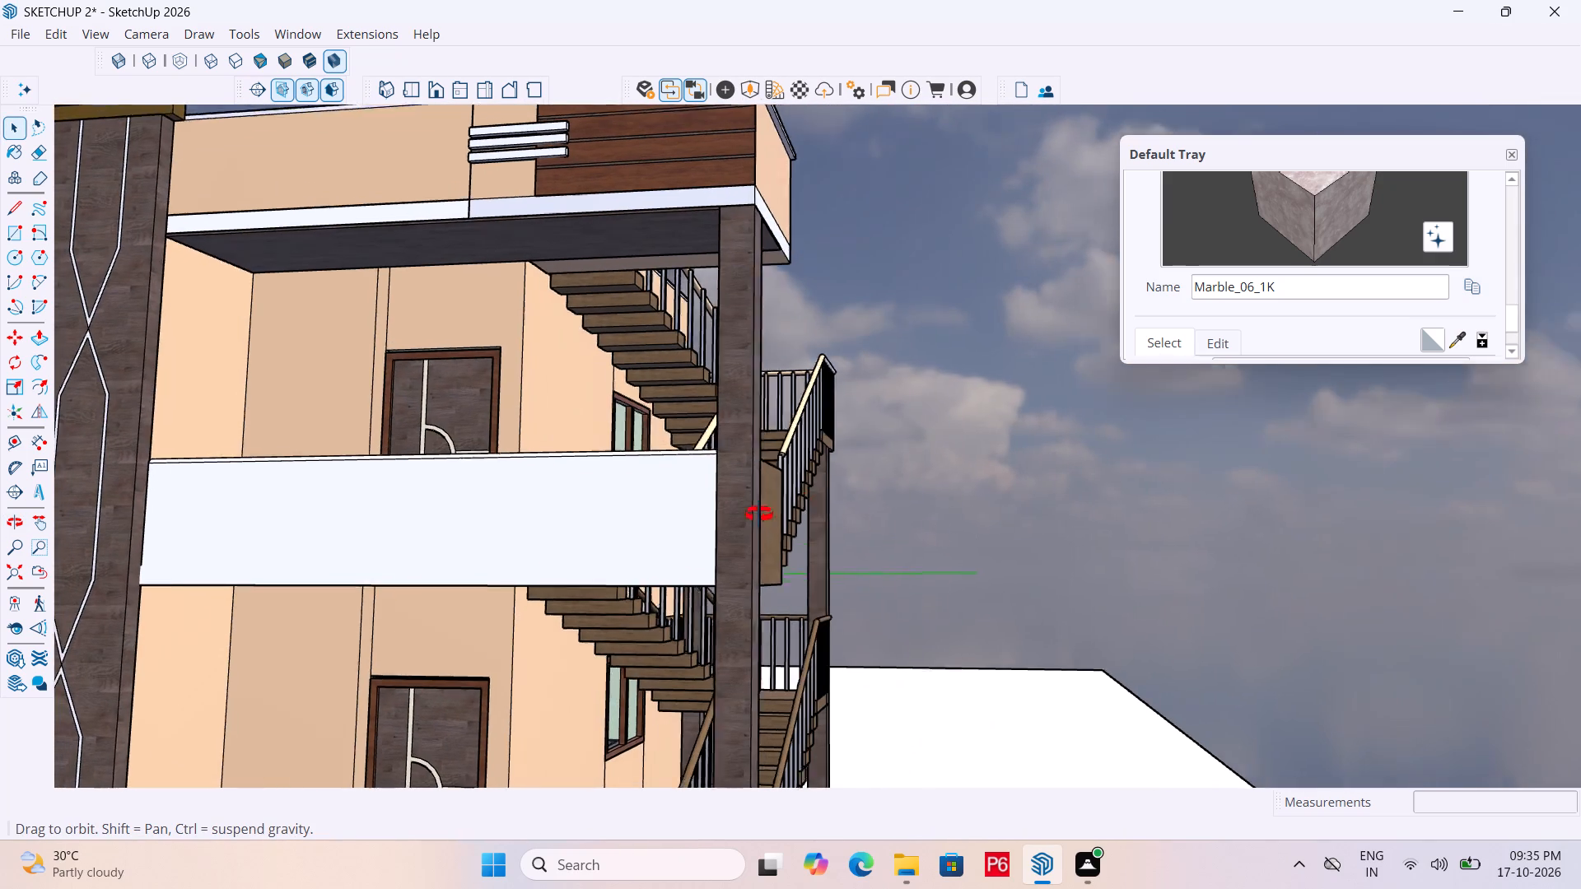
pyautogui.moveTo(759, 514); pyautogui.dragTo(226, 703, button='middle')
pyautogui.scroll(4, 338, 546)
pyautogui.moveTo(502, 496); pyautogui.dragTo(255, 538, button='middle')
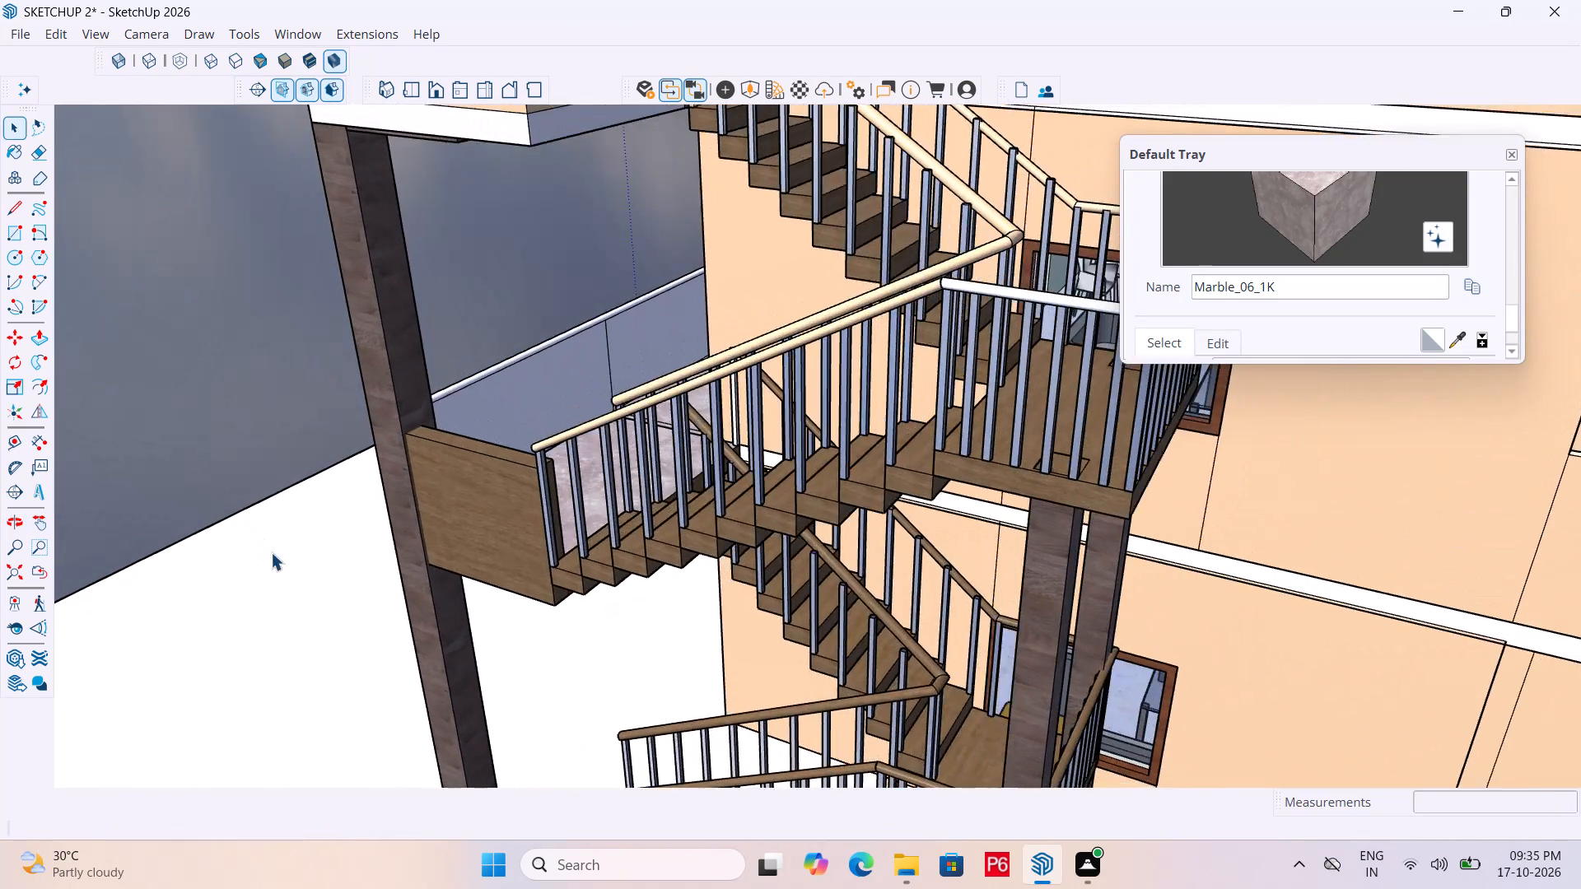
pyautogui.scroll(5, 352, 549)
pyautogui.moveTo(461, 440); pyautogui.dragTo(1025, 421, button='middle')
pyautogui.moveTo(595, 390); pyautogui.dragTo(636, 383, button='middle')
pyautogui.scroll(1, 636, 383)
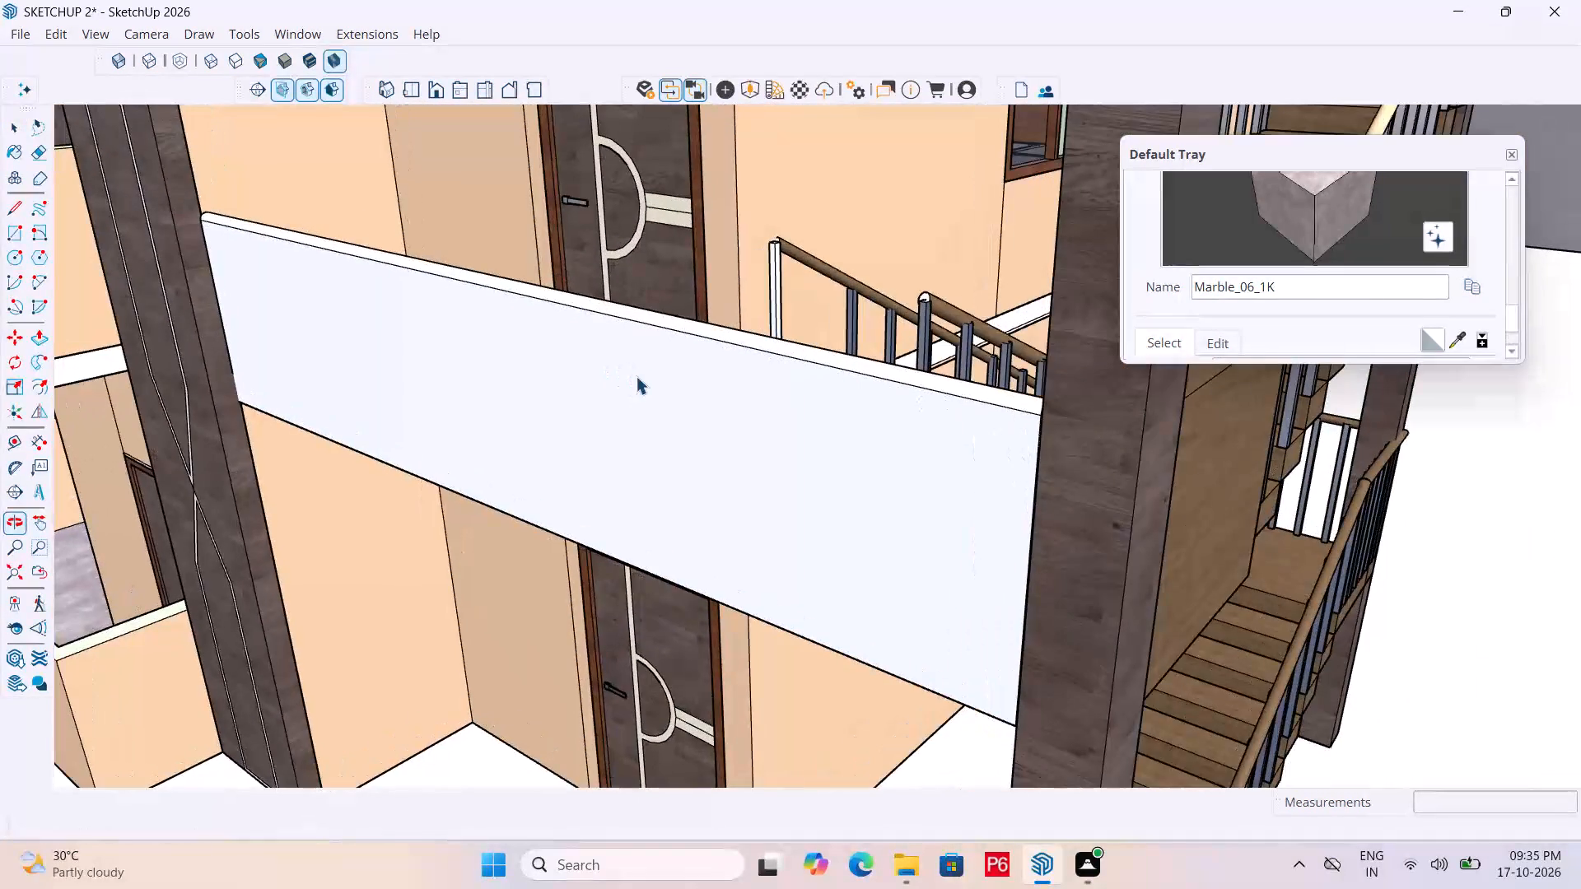
pyautogui.click(636, 376)
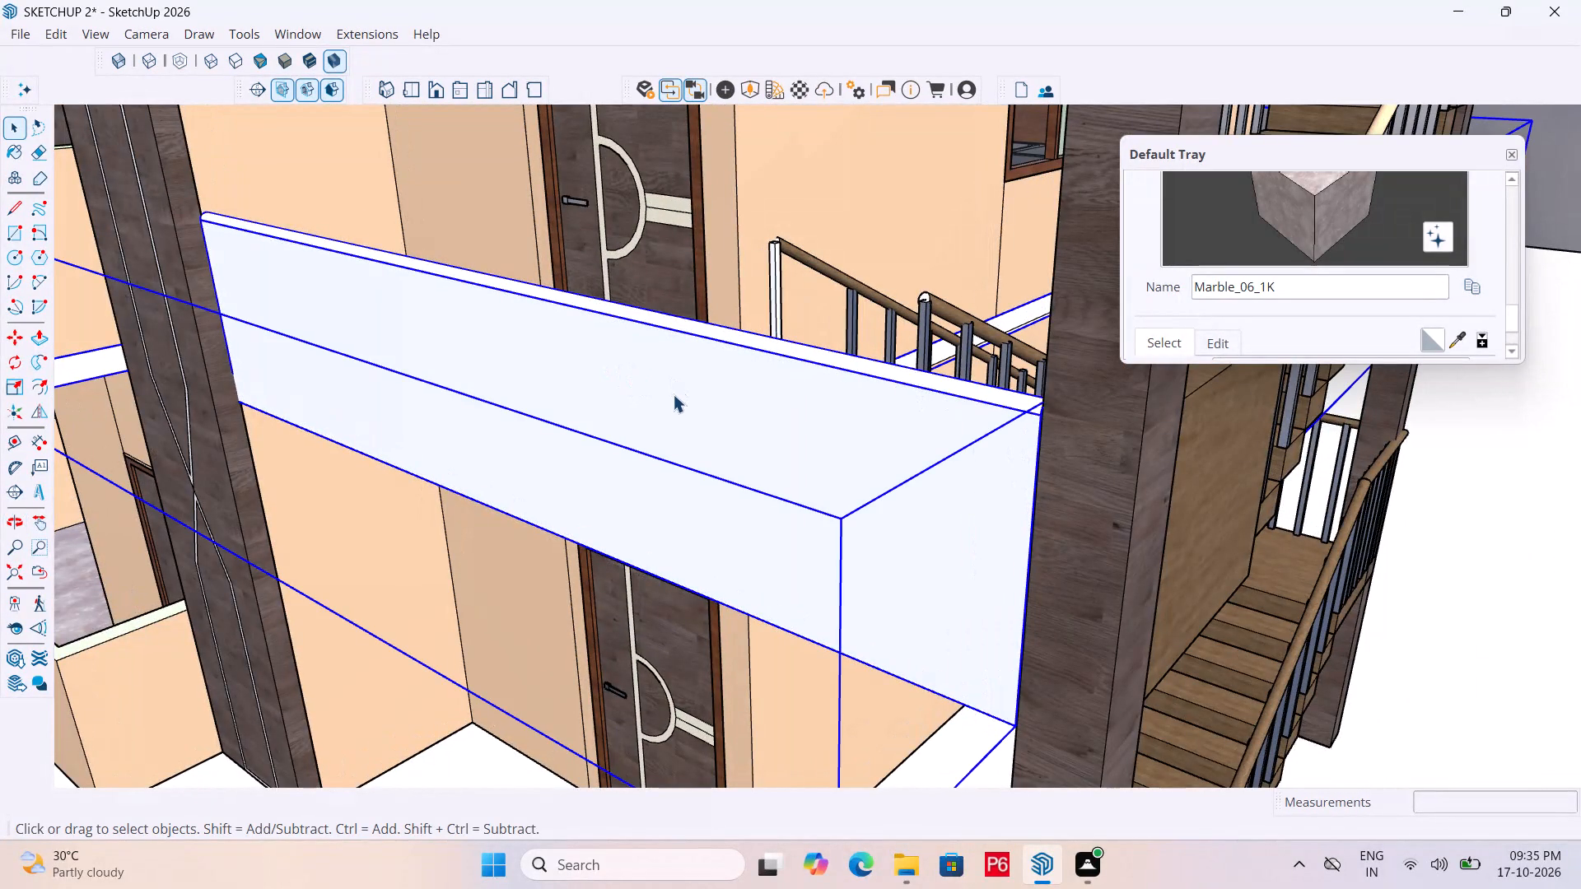
pyautogui.moveTo(674, 394); pyautogui.dragTo(744, 361, button='middle')
pyautogui.doubleClick(753, 356)
pyautogui.click(653, 343)
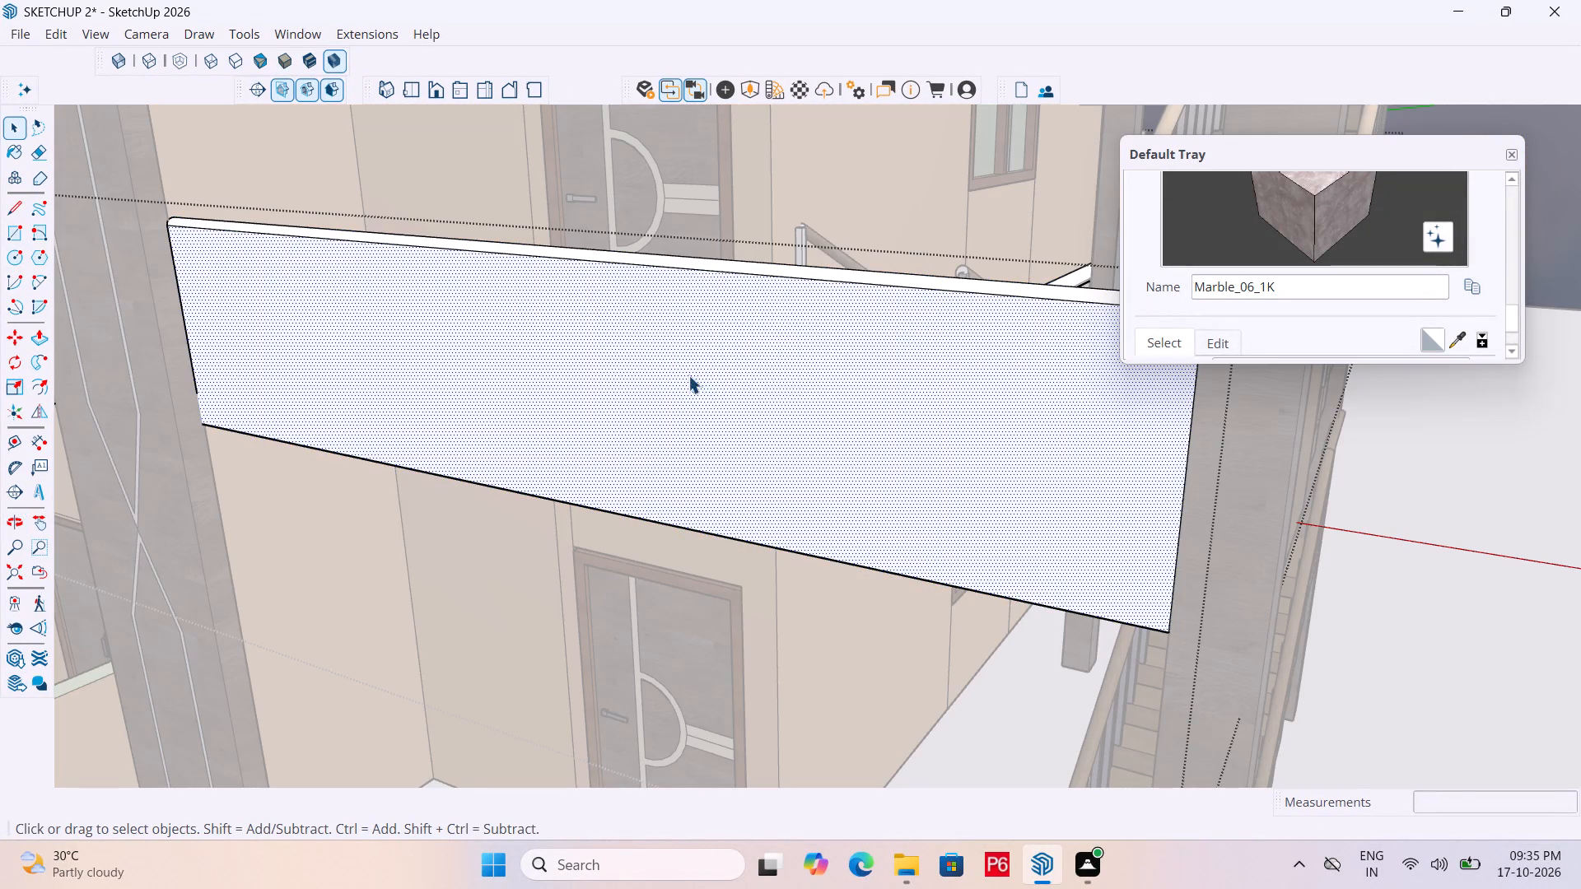
pyautogui.press('l')
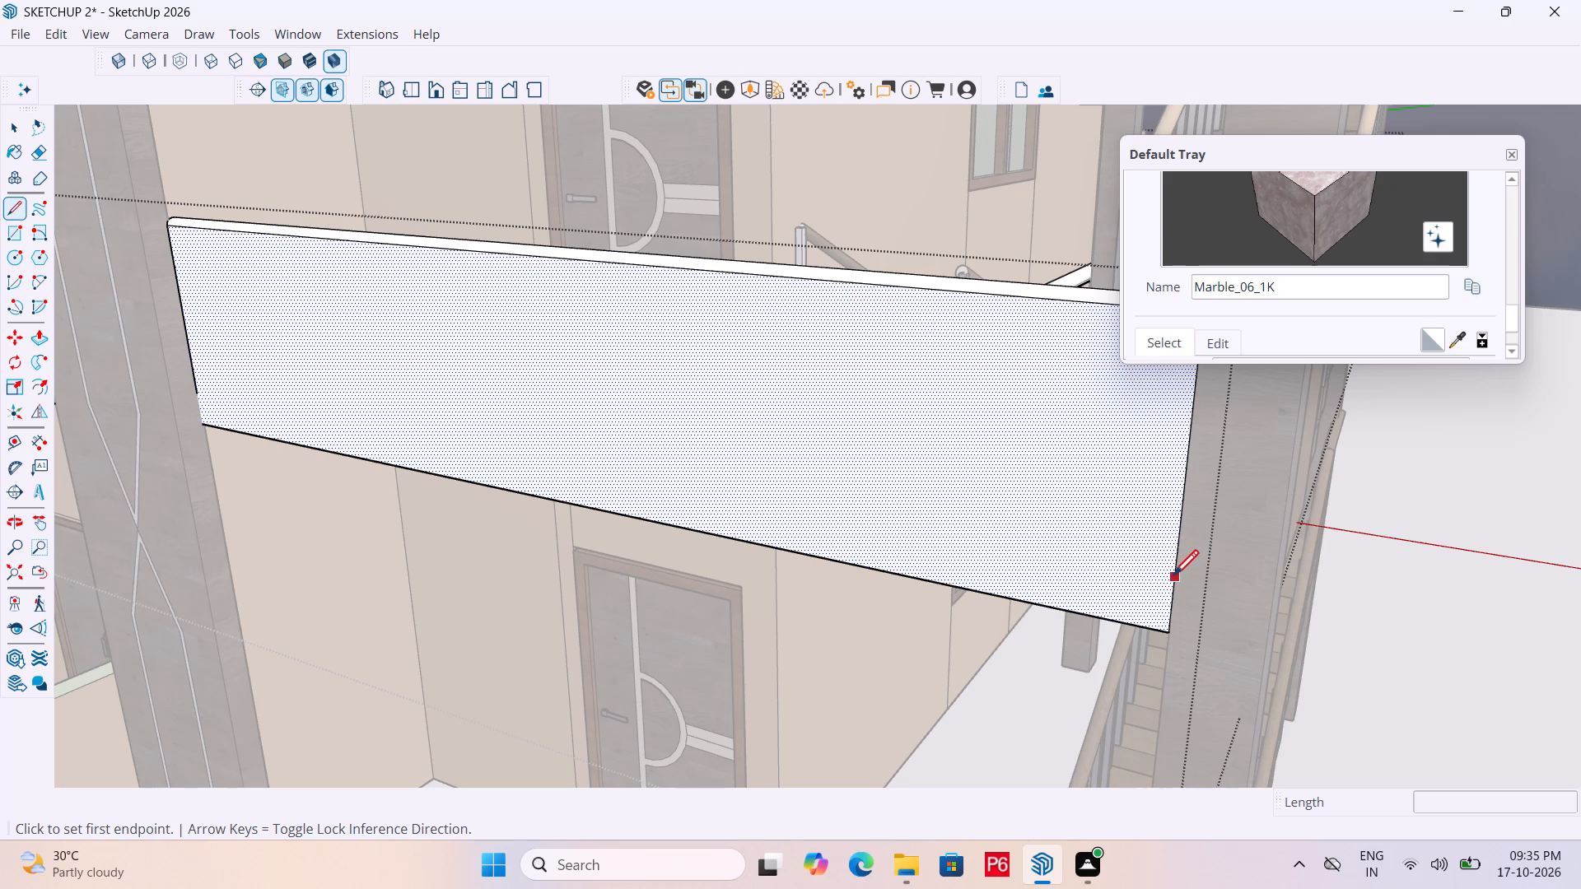
pyautogui.click(1174, 566)
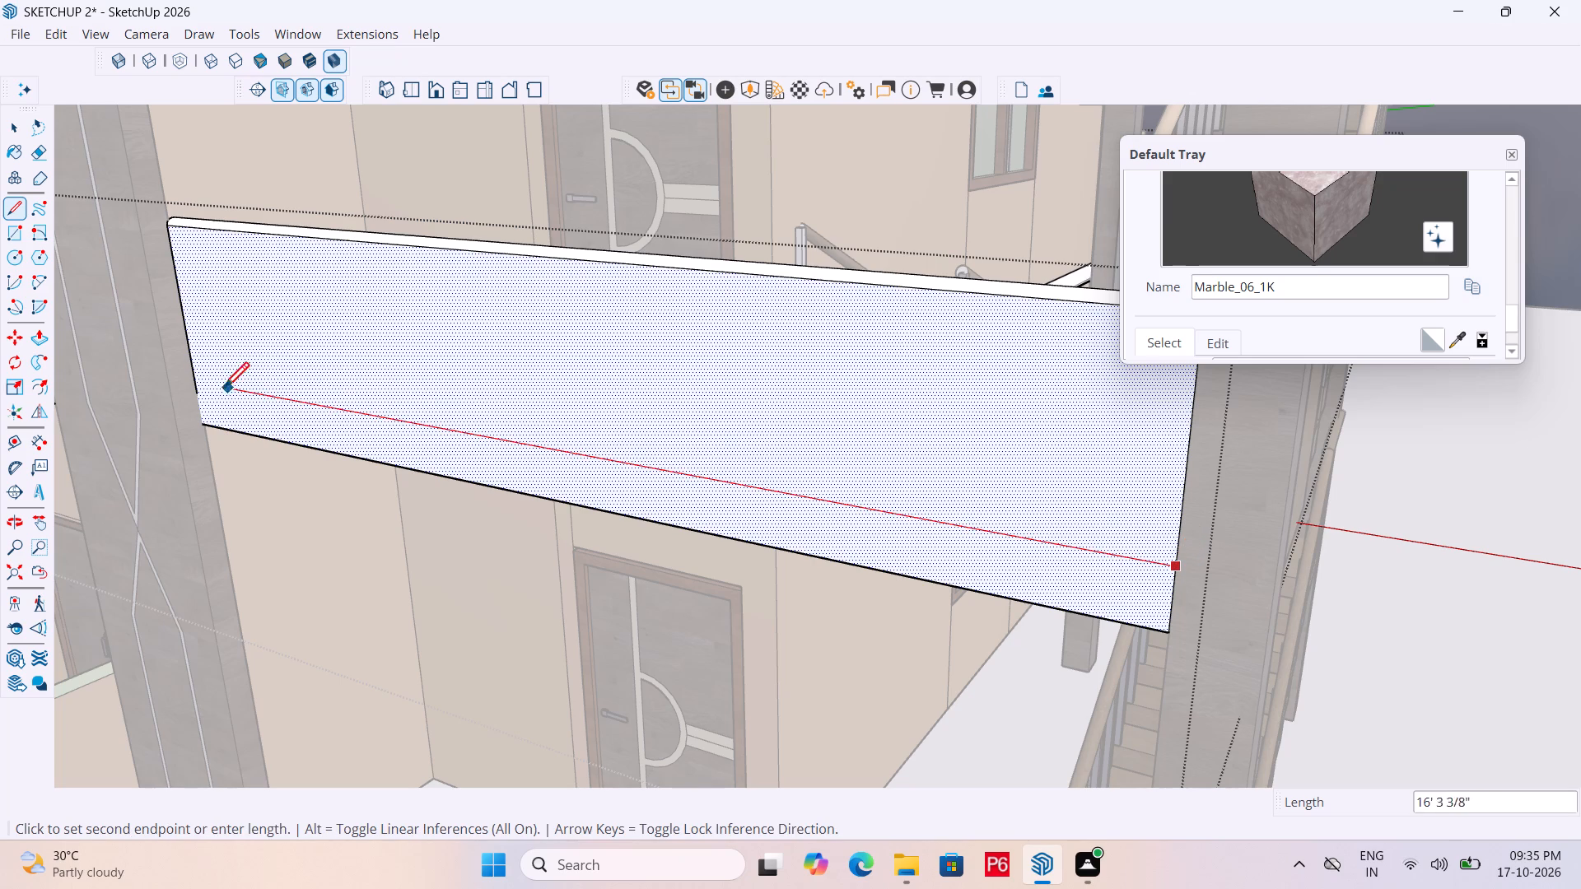
pyautogui.click(196, 371)
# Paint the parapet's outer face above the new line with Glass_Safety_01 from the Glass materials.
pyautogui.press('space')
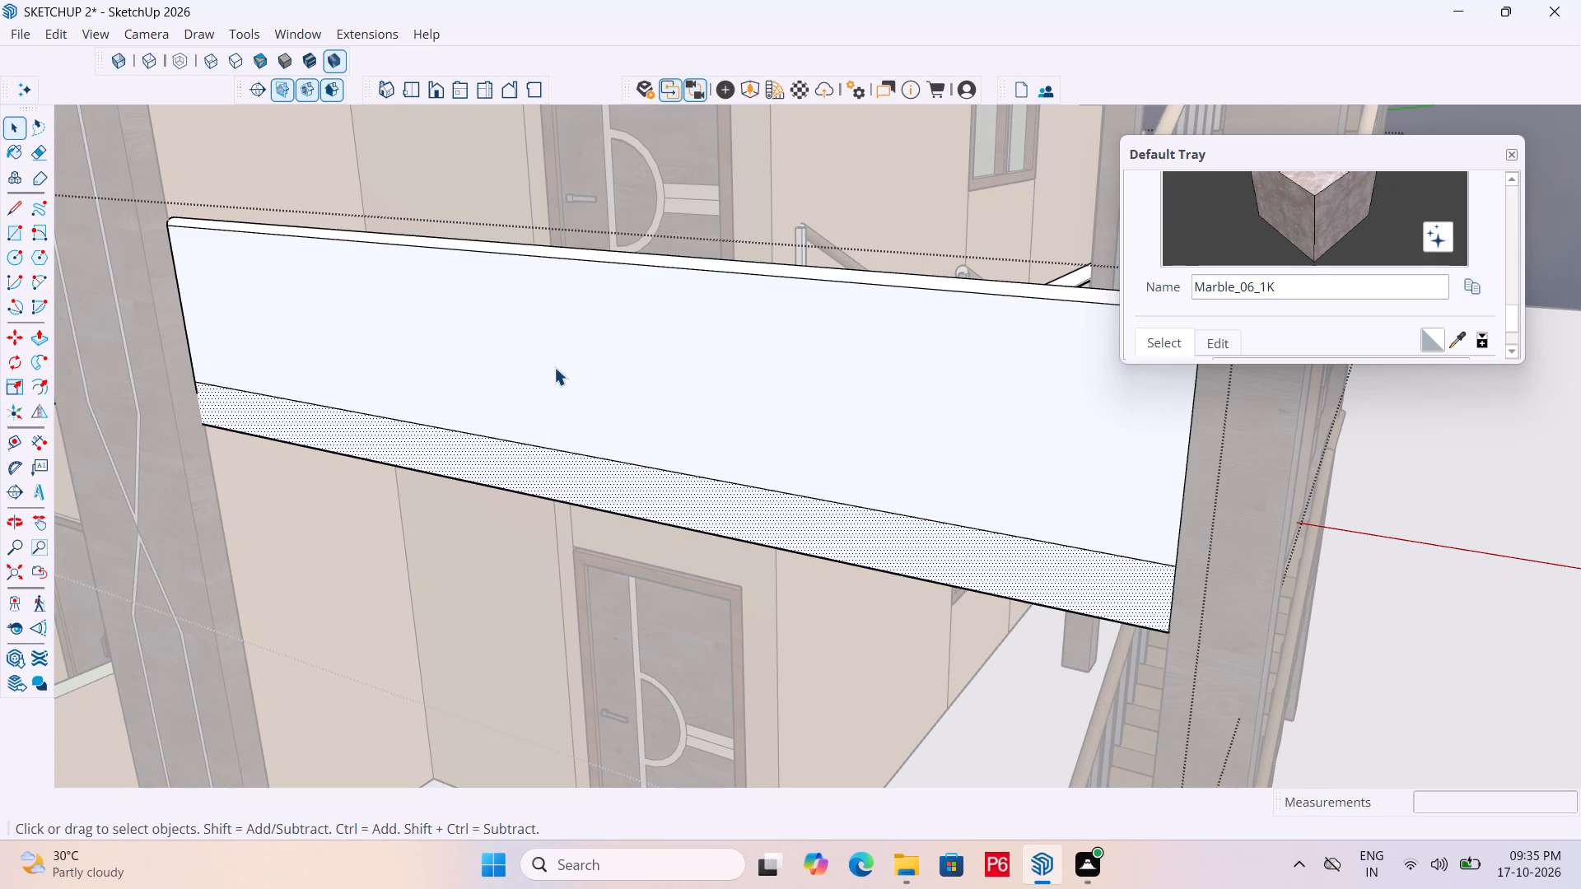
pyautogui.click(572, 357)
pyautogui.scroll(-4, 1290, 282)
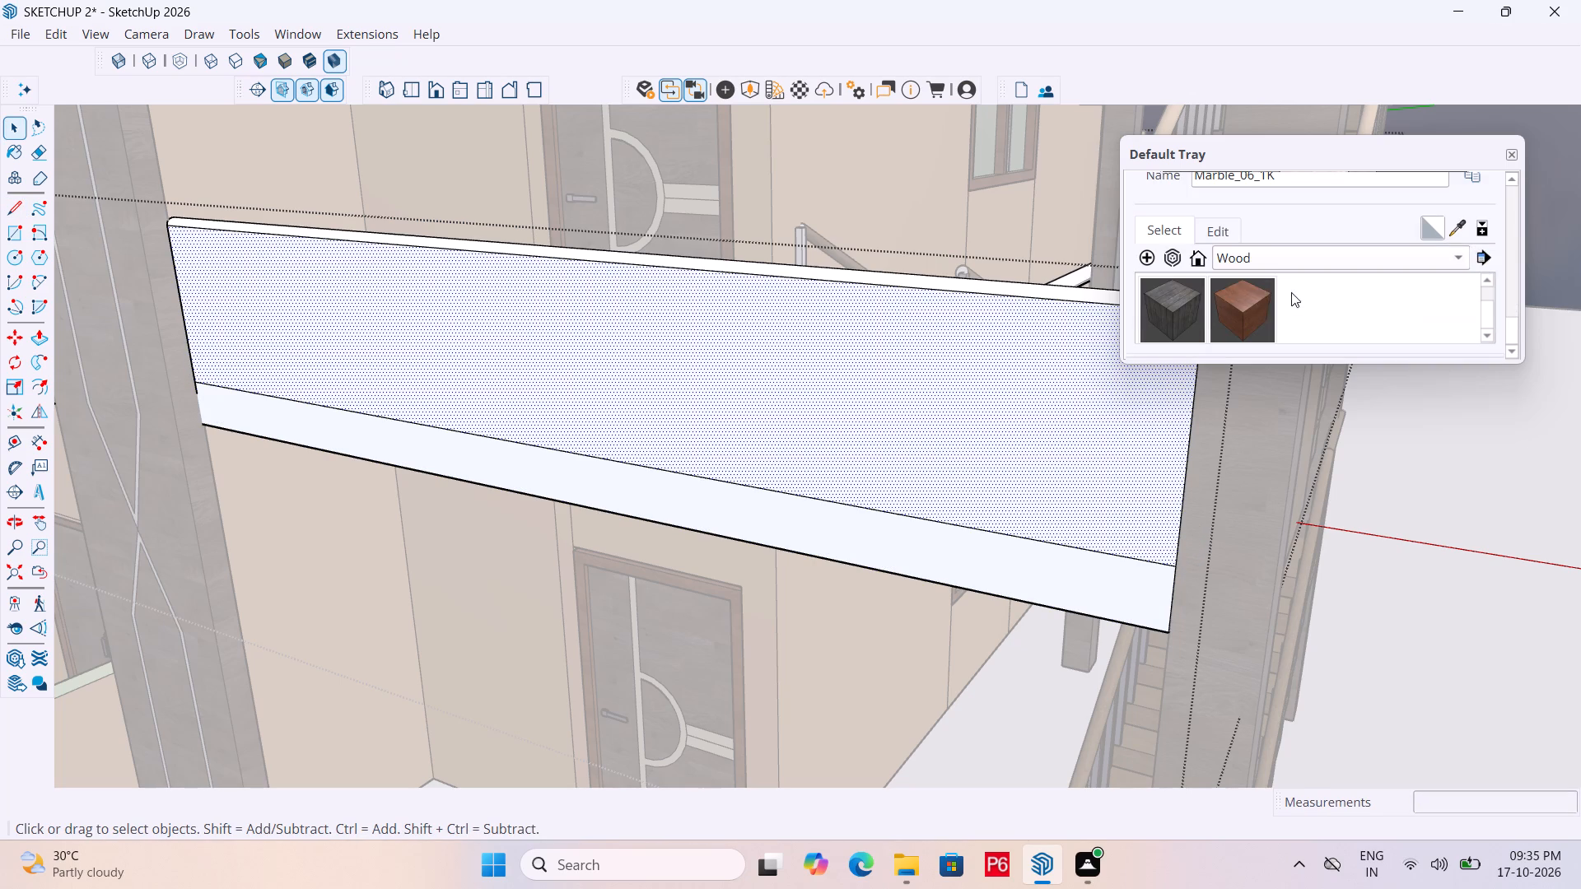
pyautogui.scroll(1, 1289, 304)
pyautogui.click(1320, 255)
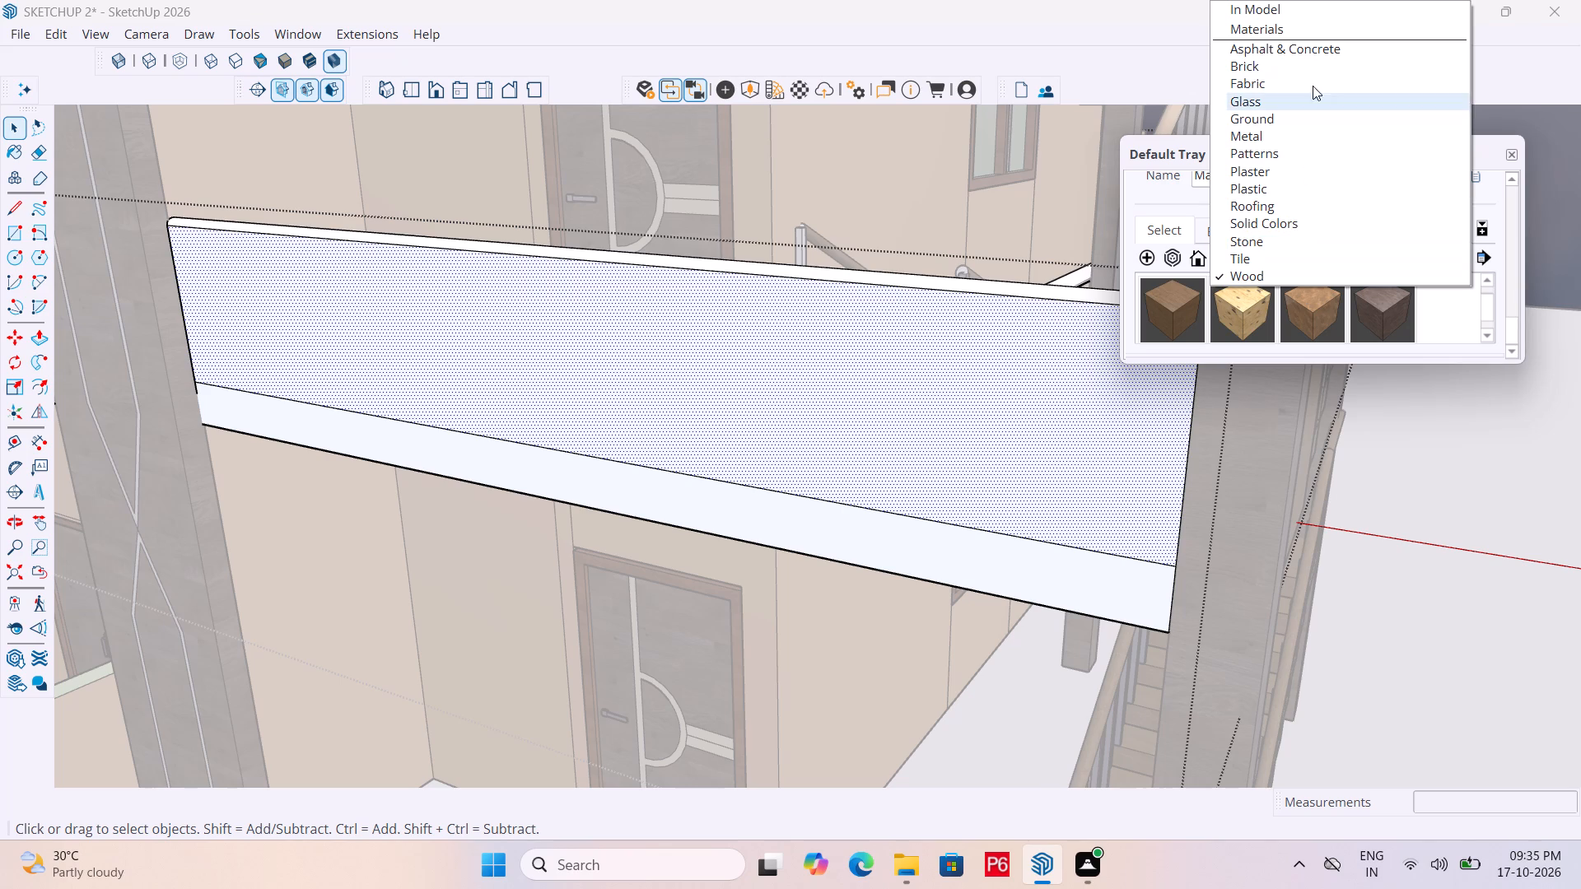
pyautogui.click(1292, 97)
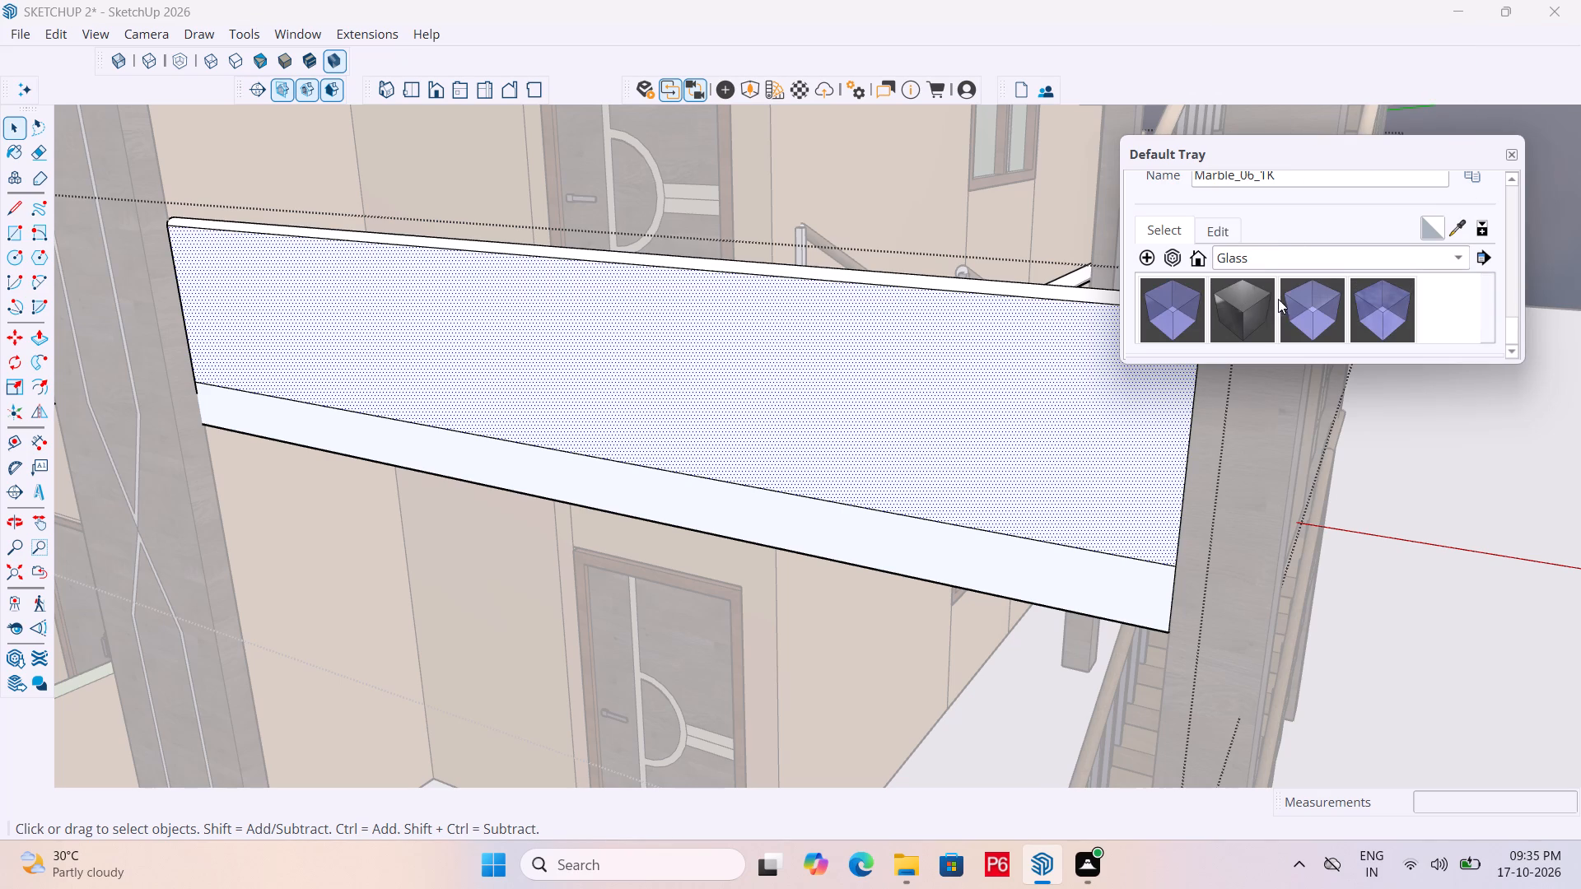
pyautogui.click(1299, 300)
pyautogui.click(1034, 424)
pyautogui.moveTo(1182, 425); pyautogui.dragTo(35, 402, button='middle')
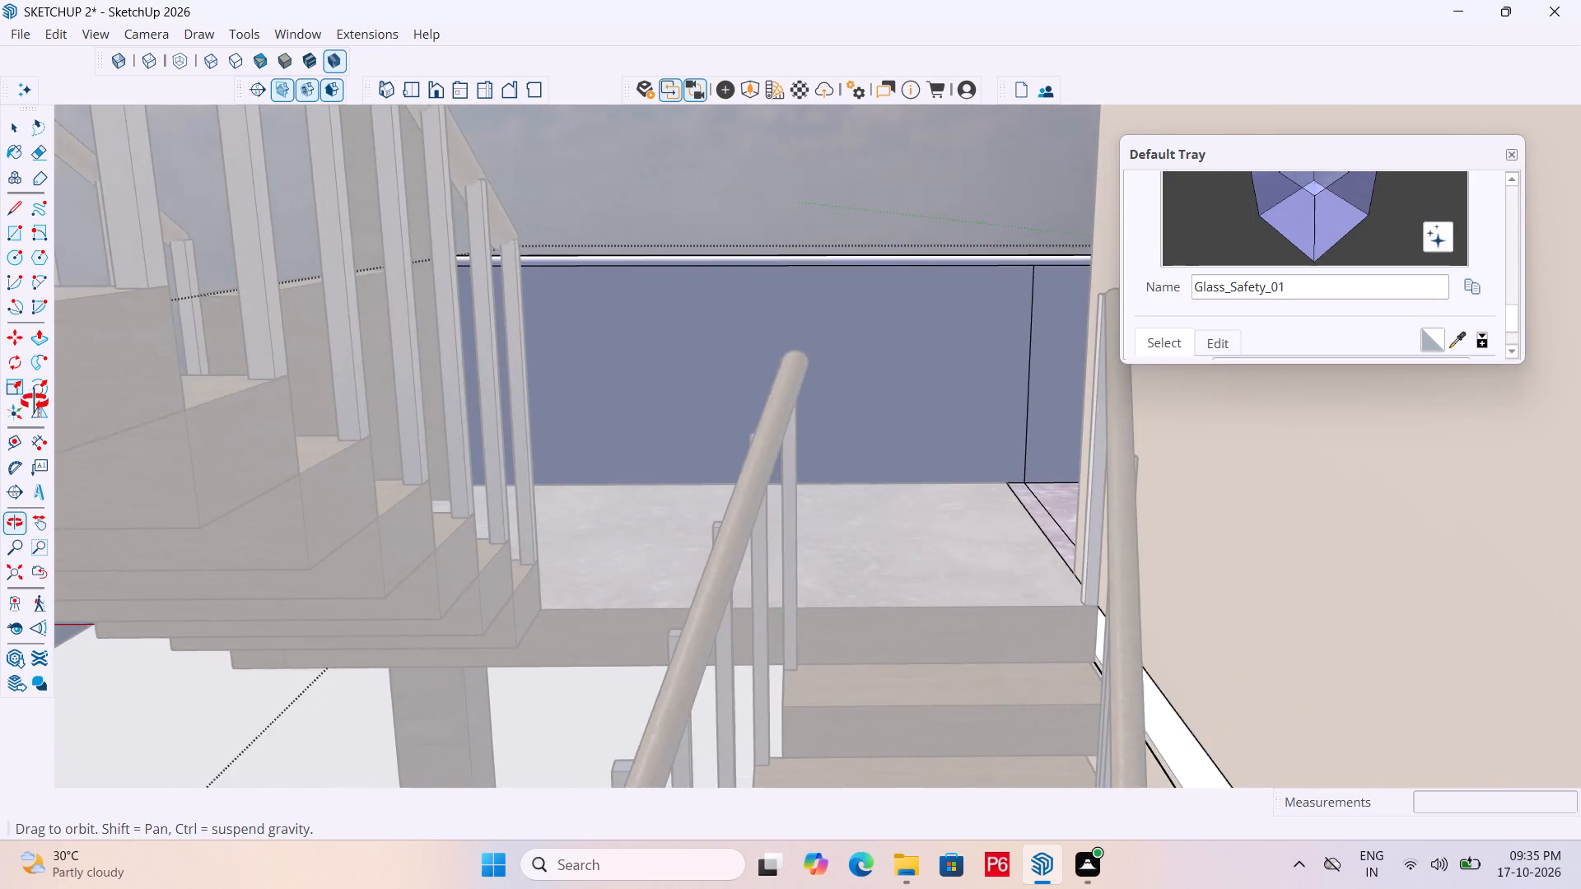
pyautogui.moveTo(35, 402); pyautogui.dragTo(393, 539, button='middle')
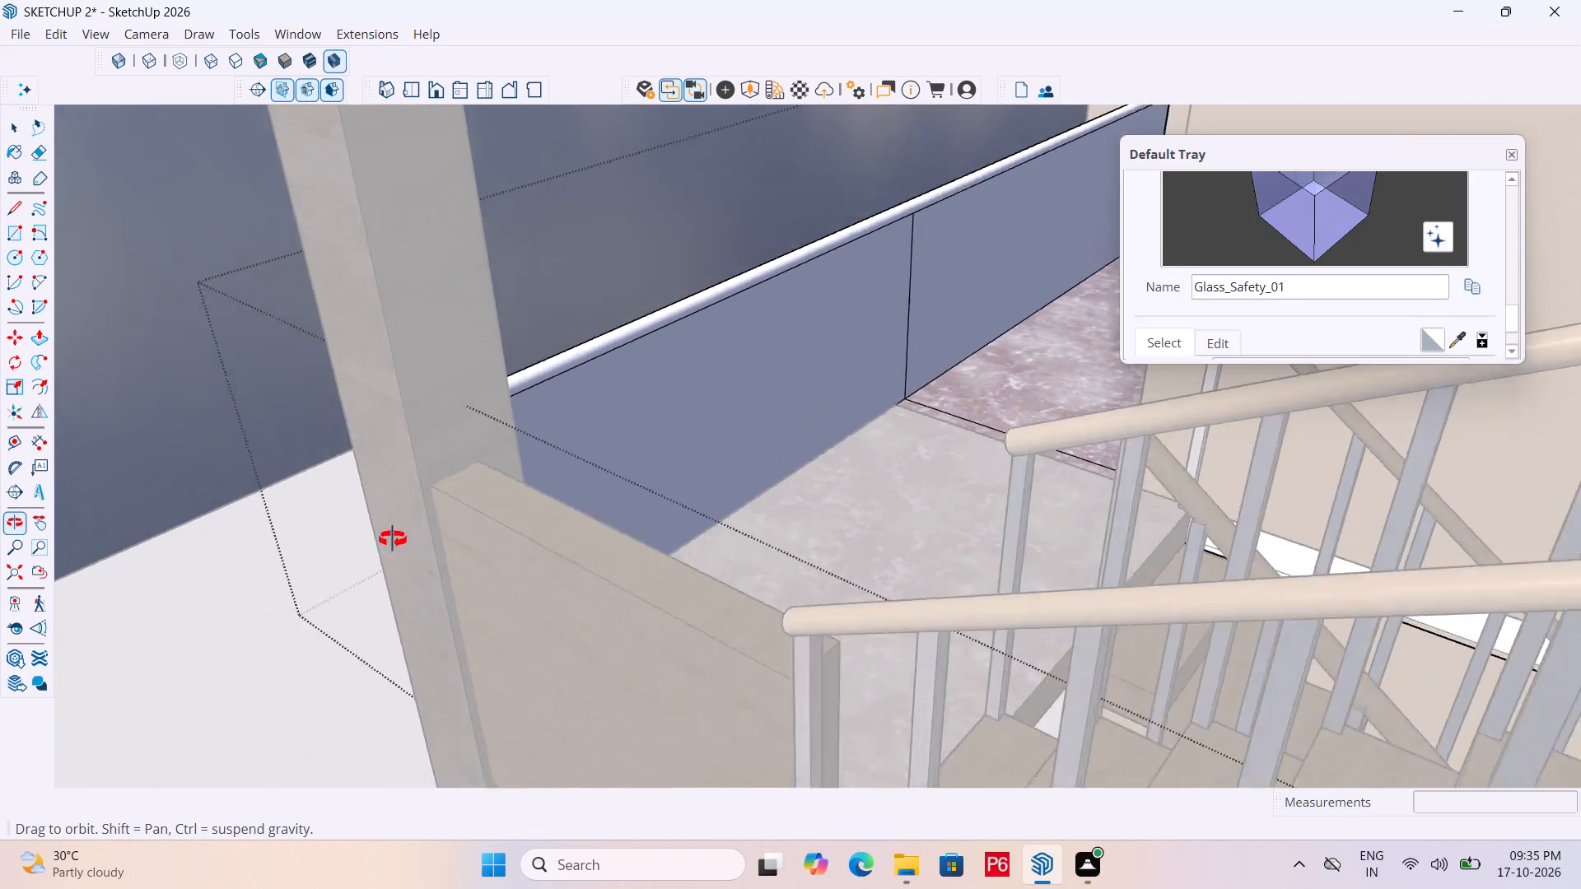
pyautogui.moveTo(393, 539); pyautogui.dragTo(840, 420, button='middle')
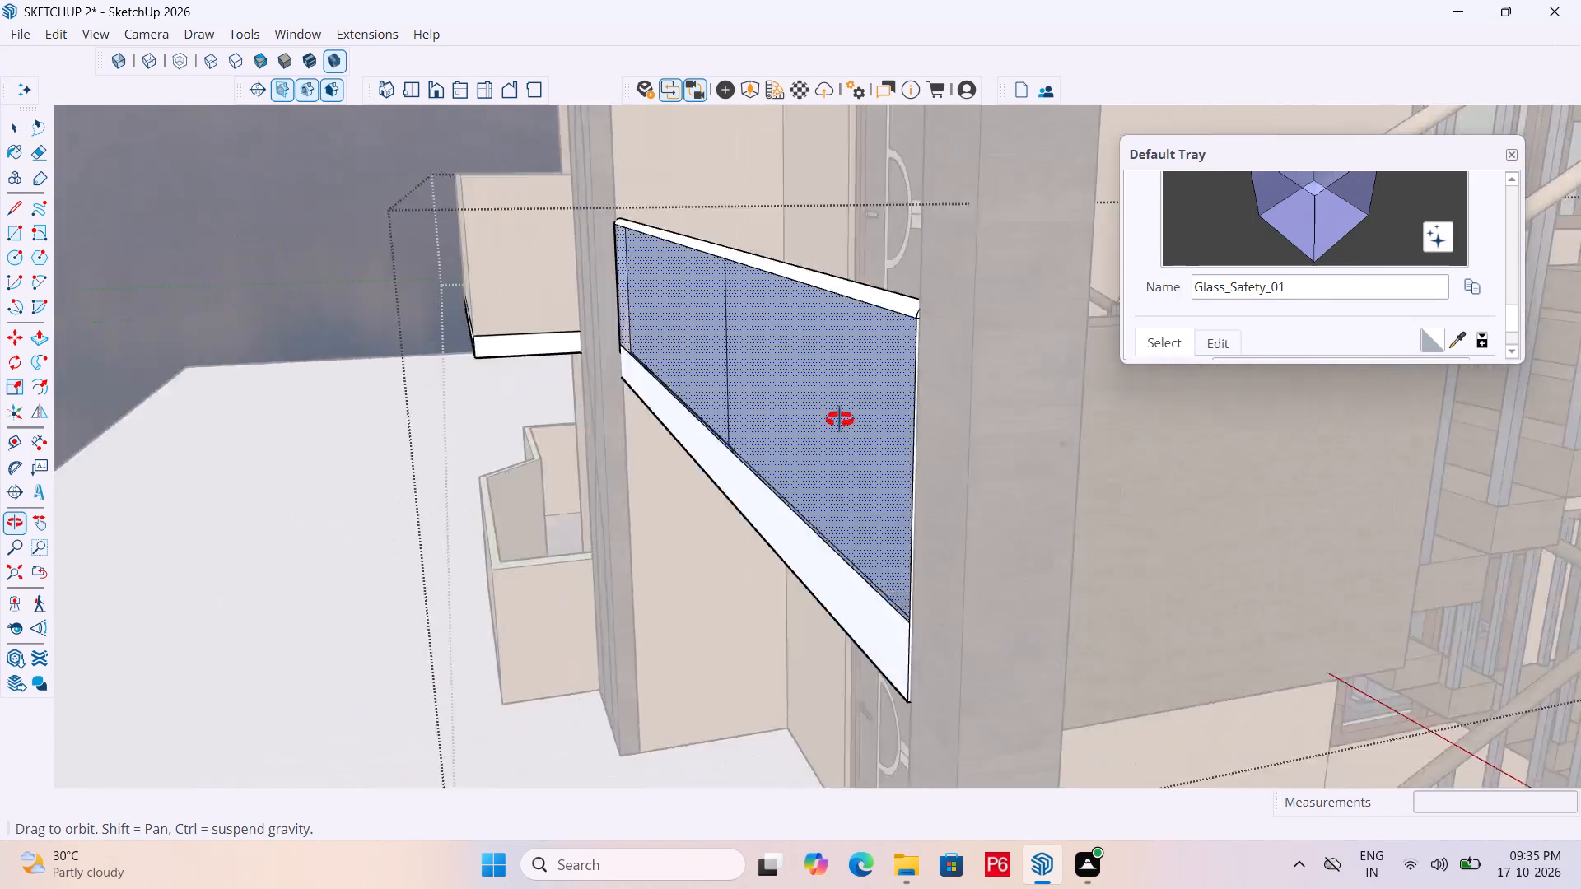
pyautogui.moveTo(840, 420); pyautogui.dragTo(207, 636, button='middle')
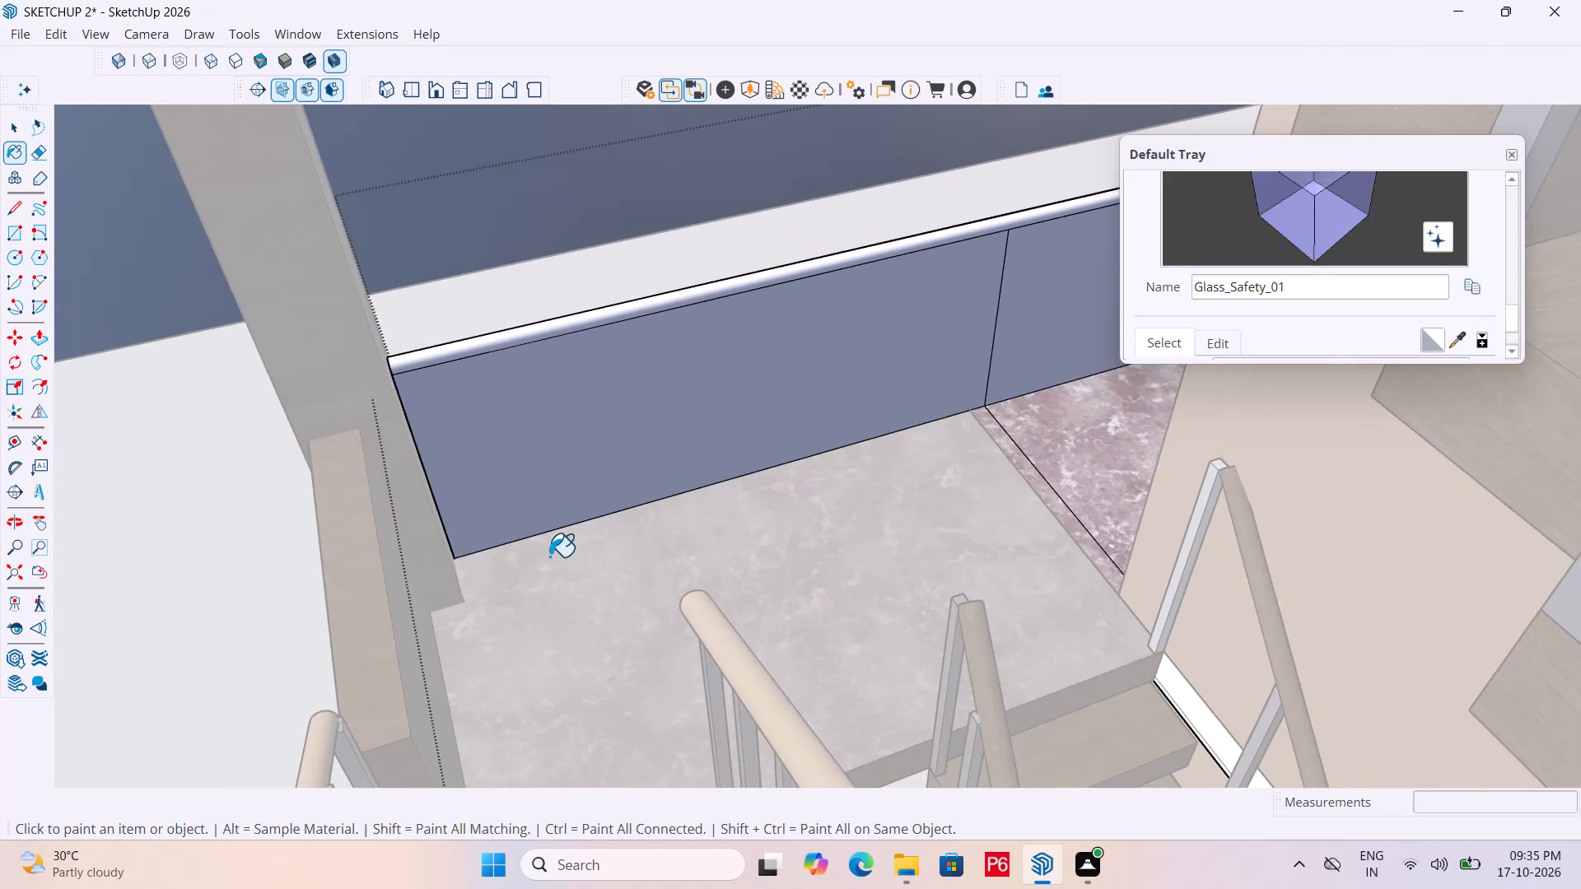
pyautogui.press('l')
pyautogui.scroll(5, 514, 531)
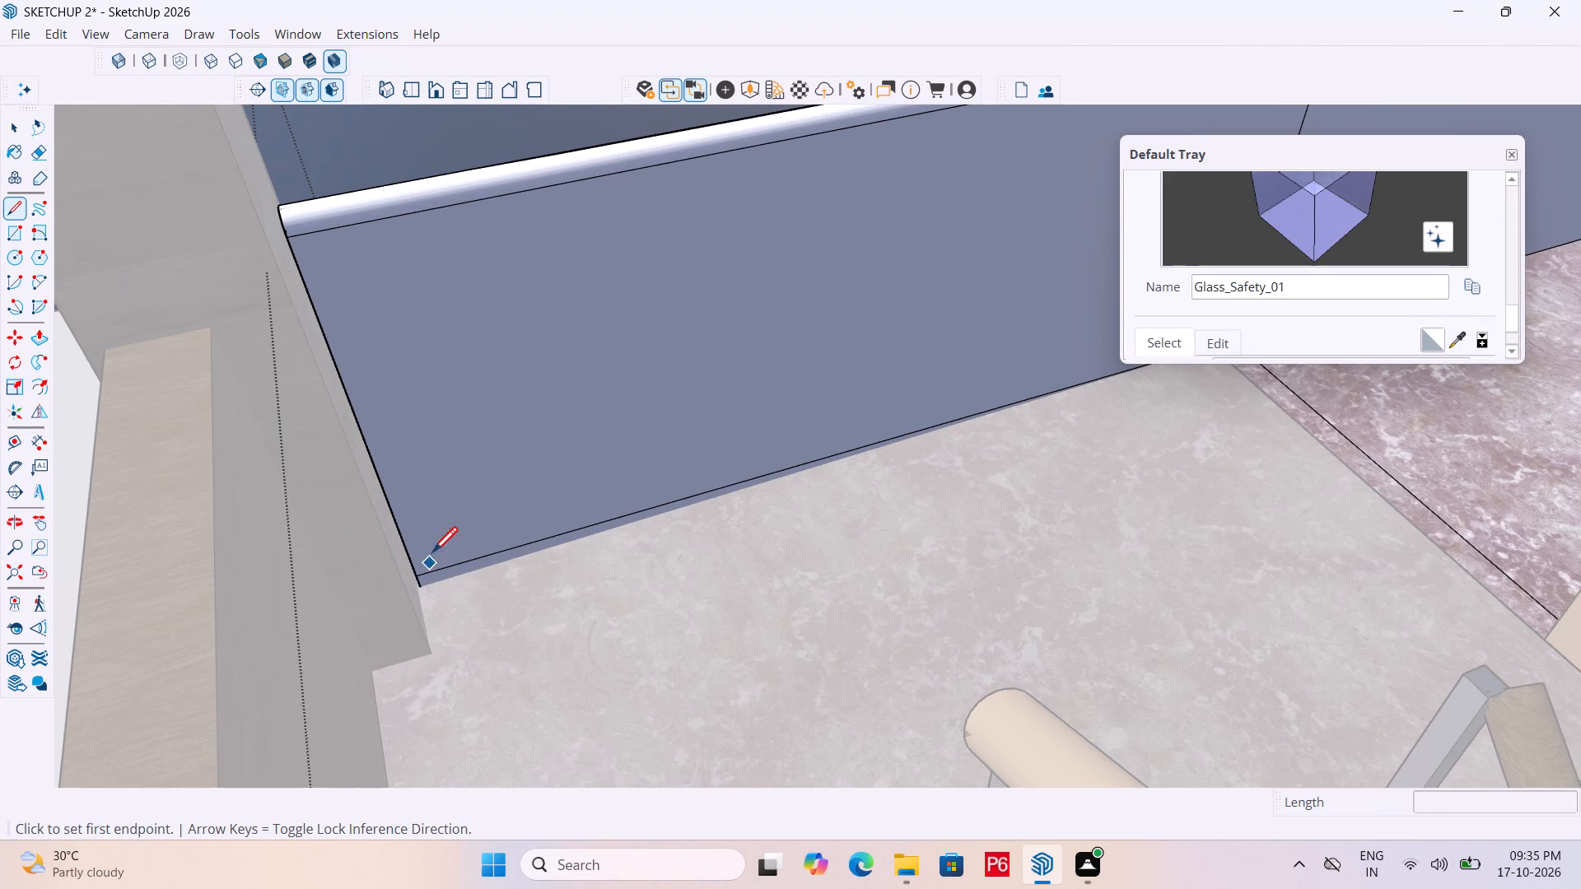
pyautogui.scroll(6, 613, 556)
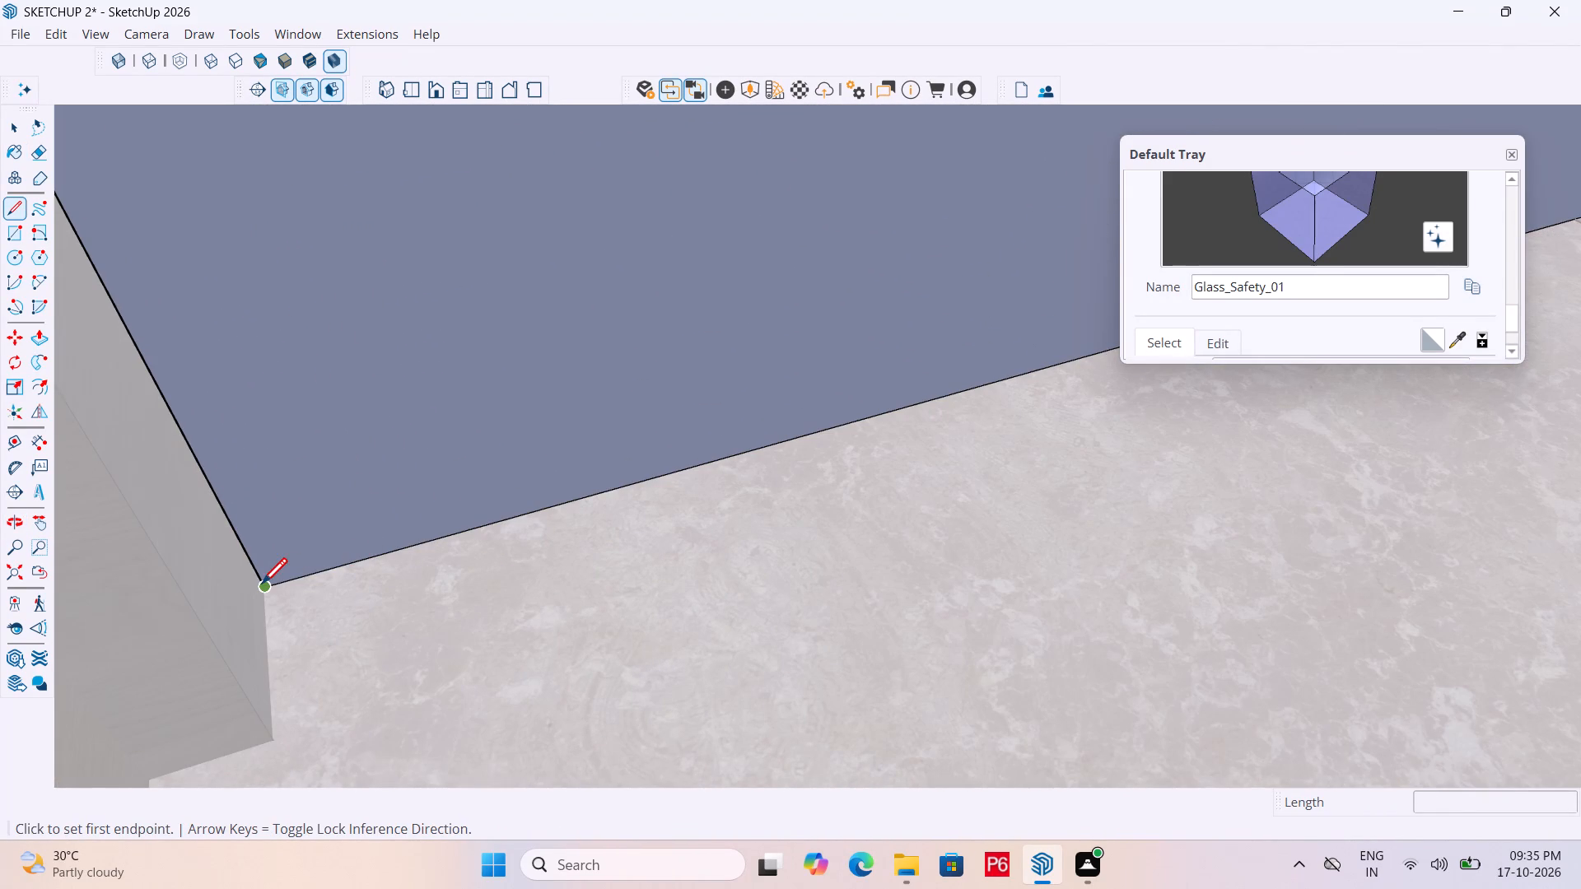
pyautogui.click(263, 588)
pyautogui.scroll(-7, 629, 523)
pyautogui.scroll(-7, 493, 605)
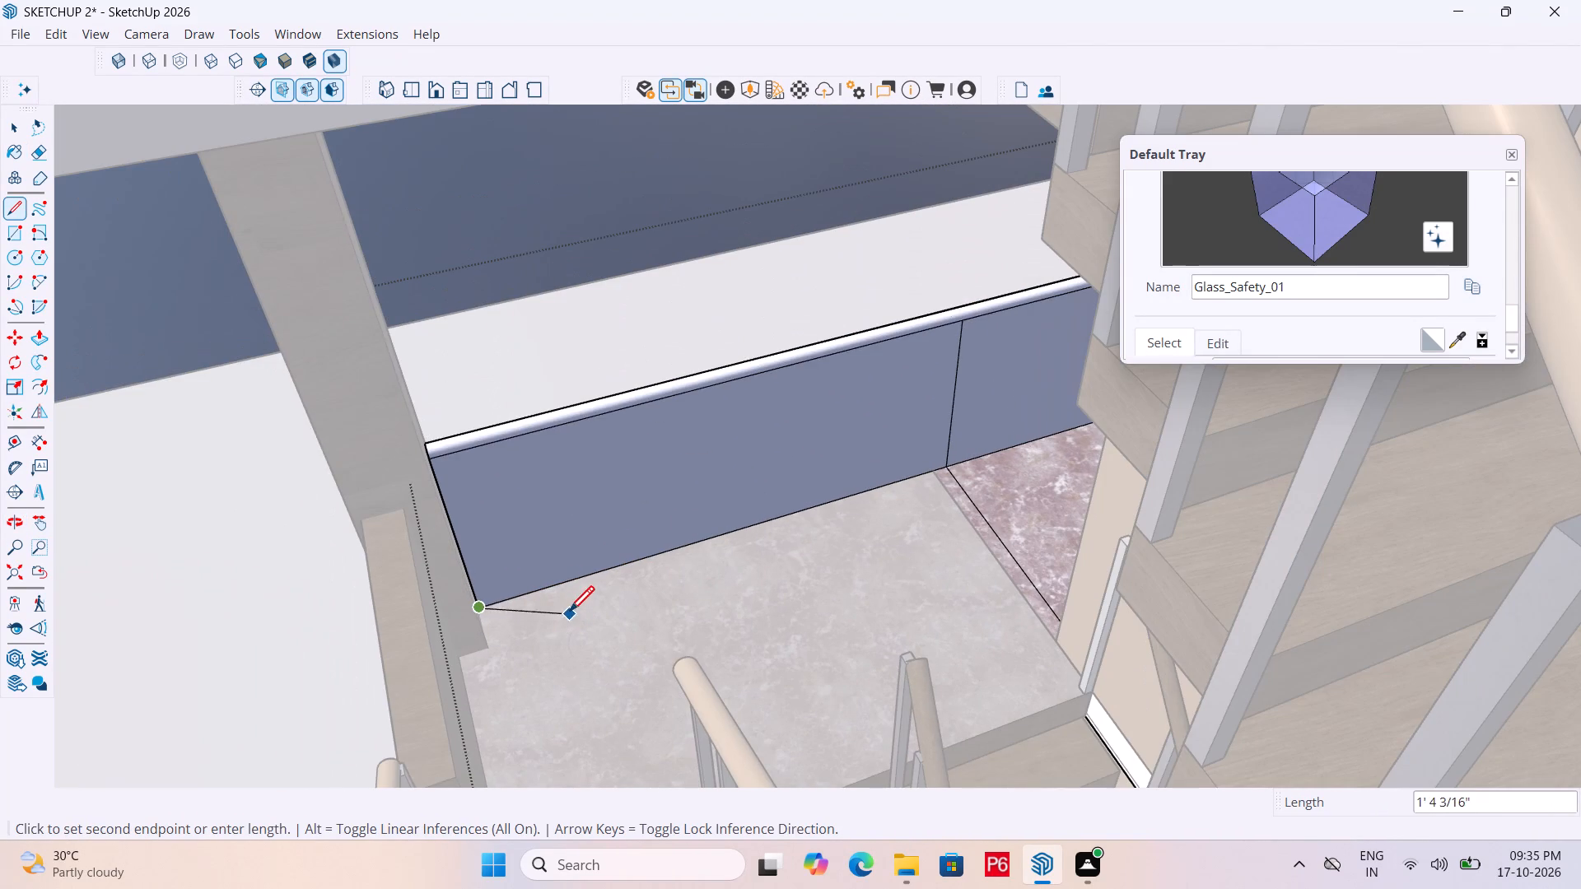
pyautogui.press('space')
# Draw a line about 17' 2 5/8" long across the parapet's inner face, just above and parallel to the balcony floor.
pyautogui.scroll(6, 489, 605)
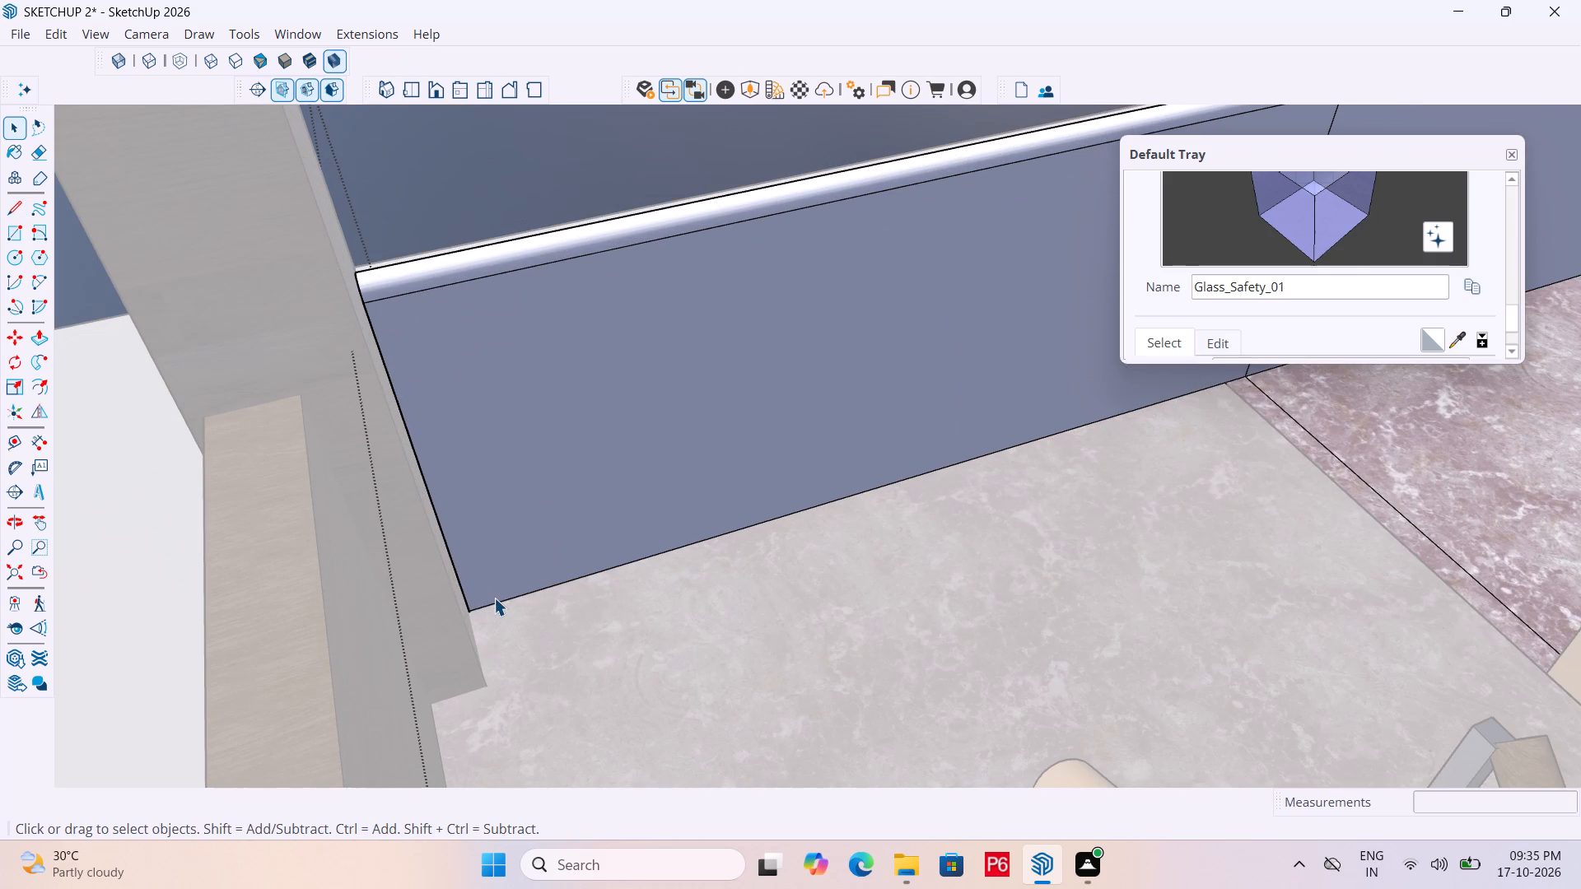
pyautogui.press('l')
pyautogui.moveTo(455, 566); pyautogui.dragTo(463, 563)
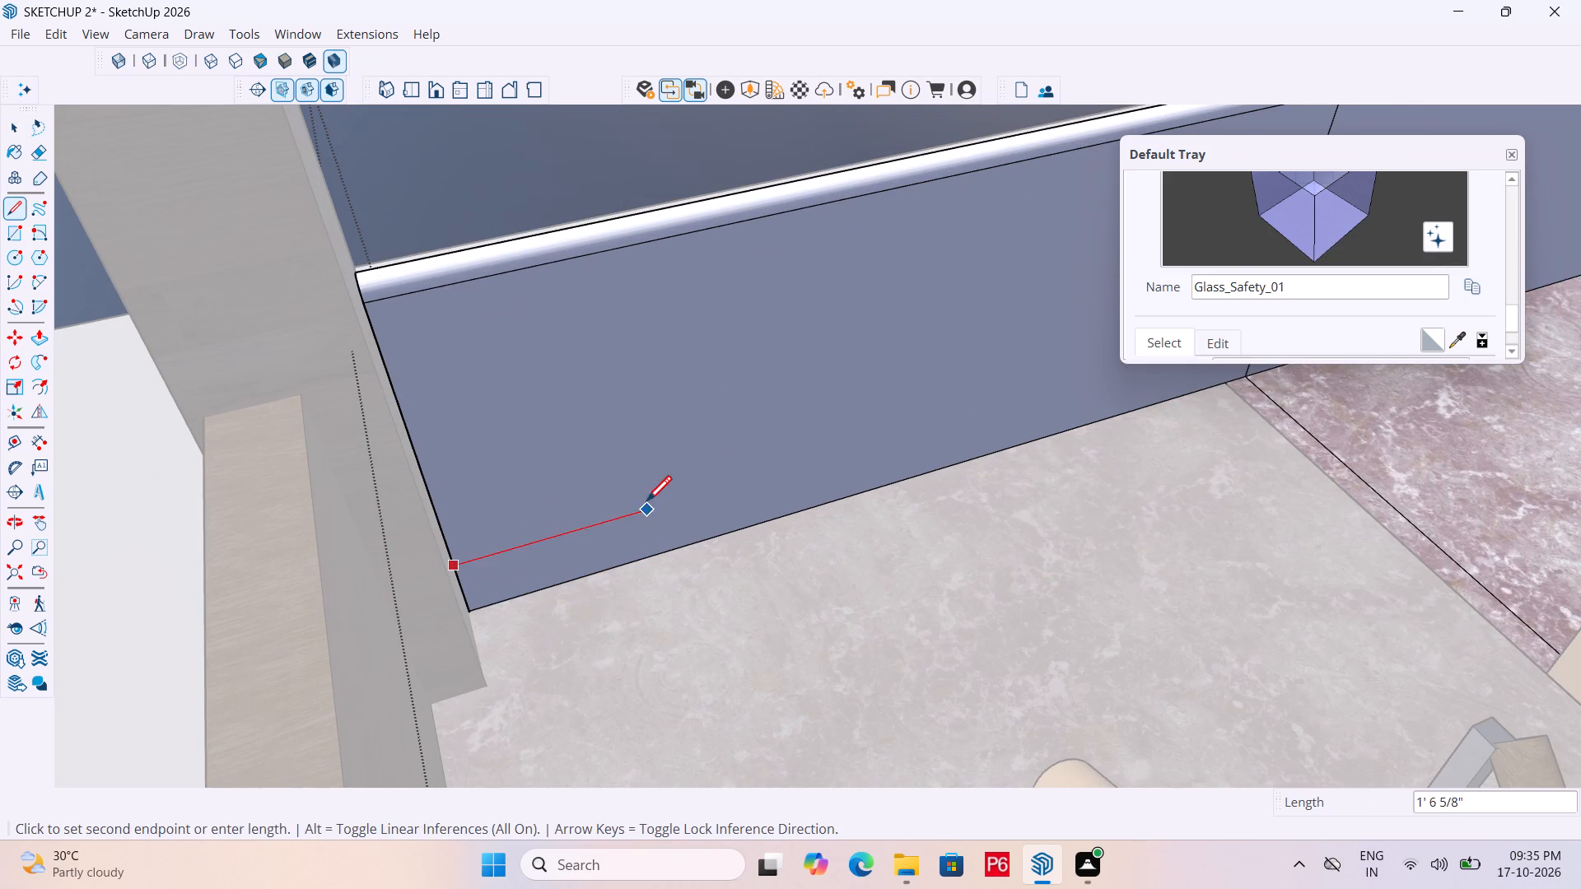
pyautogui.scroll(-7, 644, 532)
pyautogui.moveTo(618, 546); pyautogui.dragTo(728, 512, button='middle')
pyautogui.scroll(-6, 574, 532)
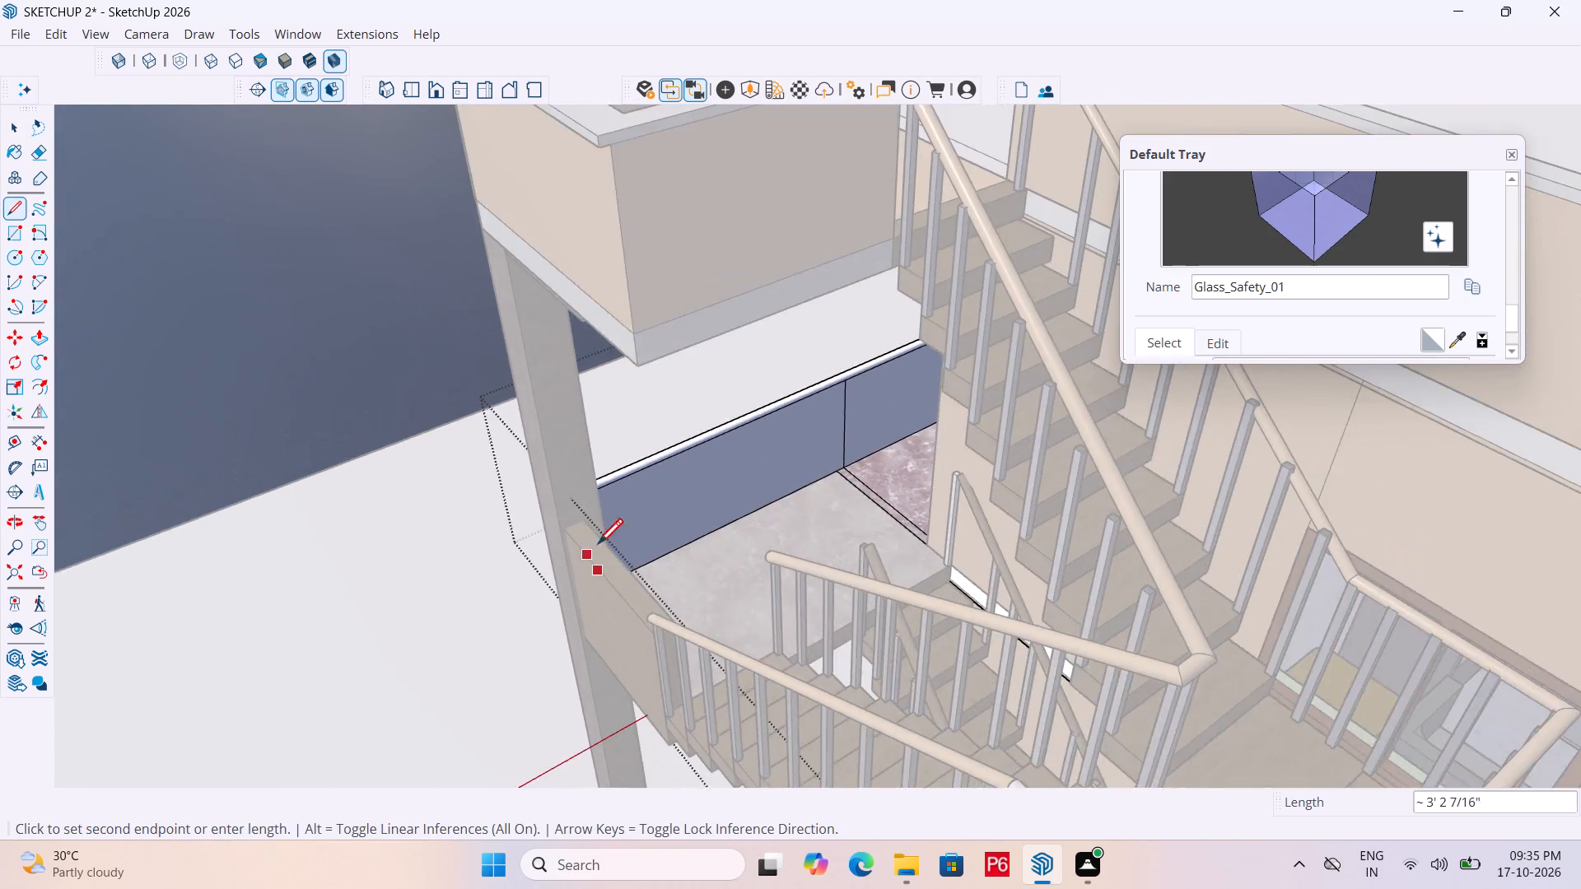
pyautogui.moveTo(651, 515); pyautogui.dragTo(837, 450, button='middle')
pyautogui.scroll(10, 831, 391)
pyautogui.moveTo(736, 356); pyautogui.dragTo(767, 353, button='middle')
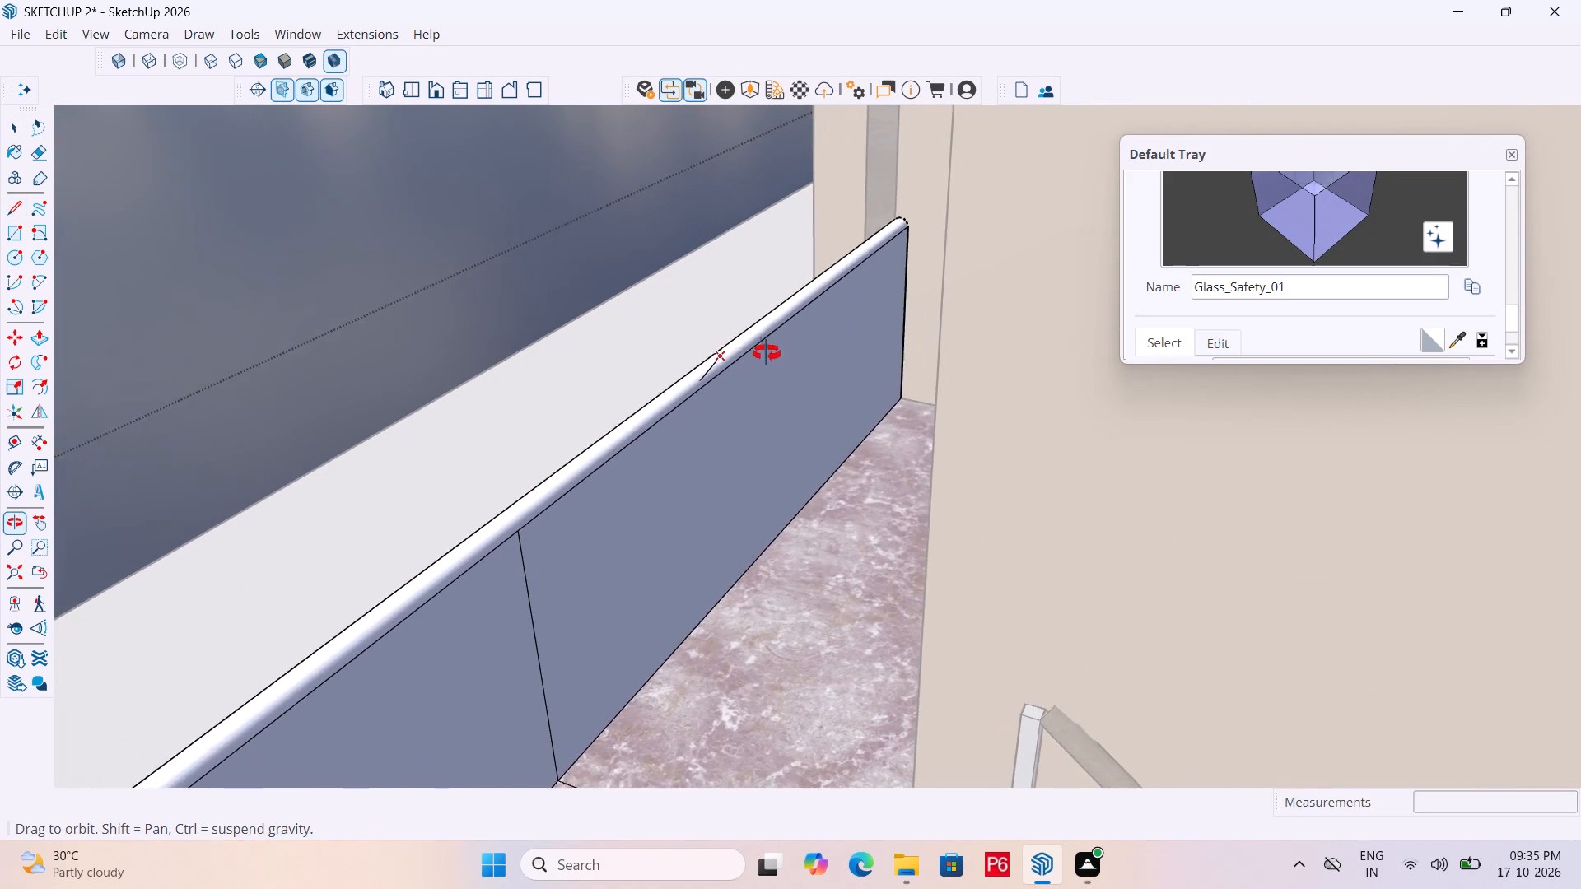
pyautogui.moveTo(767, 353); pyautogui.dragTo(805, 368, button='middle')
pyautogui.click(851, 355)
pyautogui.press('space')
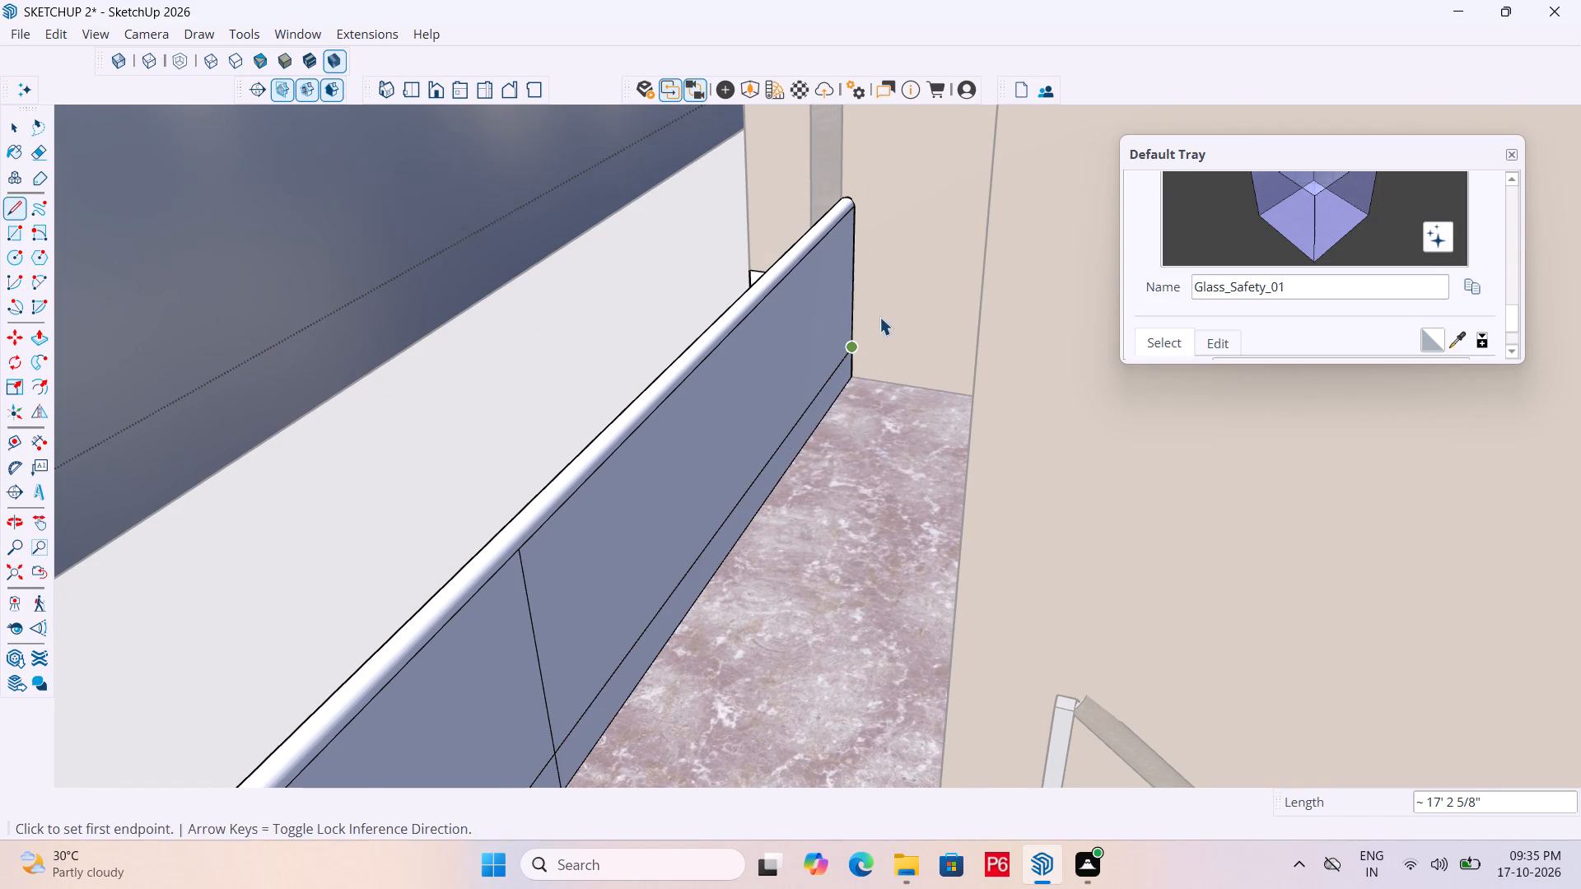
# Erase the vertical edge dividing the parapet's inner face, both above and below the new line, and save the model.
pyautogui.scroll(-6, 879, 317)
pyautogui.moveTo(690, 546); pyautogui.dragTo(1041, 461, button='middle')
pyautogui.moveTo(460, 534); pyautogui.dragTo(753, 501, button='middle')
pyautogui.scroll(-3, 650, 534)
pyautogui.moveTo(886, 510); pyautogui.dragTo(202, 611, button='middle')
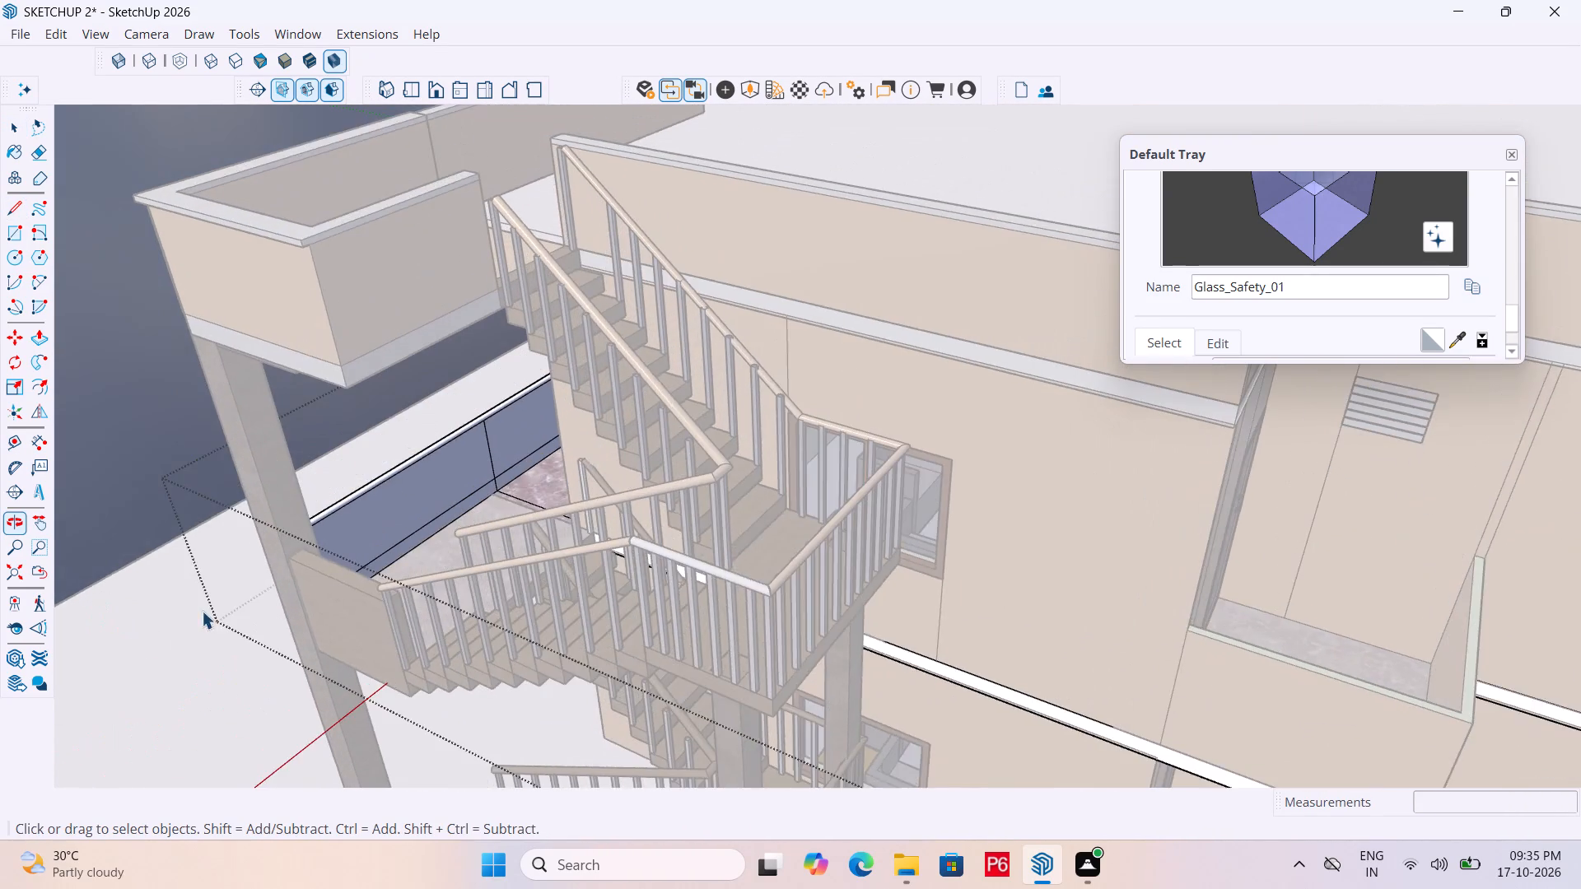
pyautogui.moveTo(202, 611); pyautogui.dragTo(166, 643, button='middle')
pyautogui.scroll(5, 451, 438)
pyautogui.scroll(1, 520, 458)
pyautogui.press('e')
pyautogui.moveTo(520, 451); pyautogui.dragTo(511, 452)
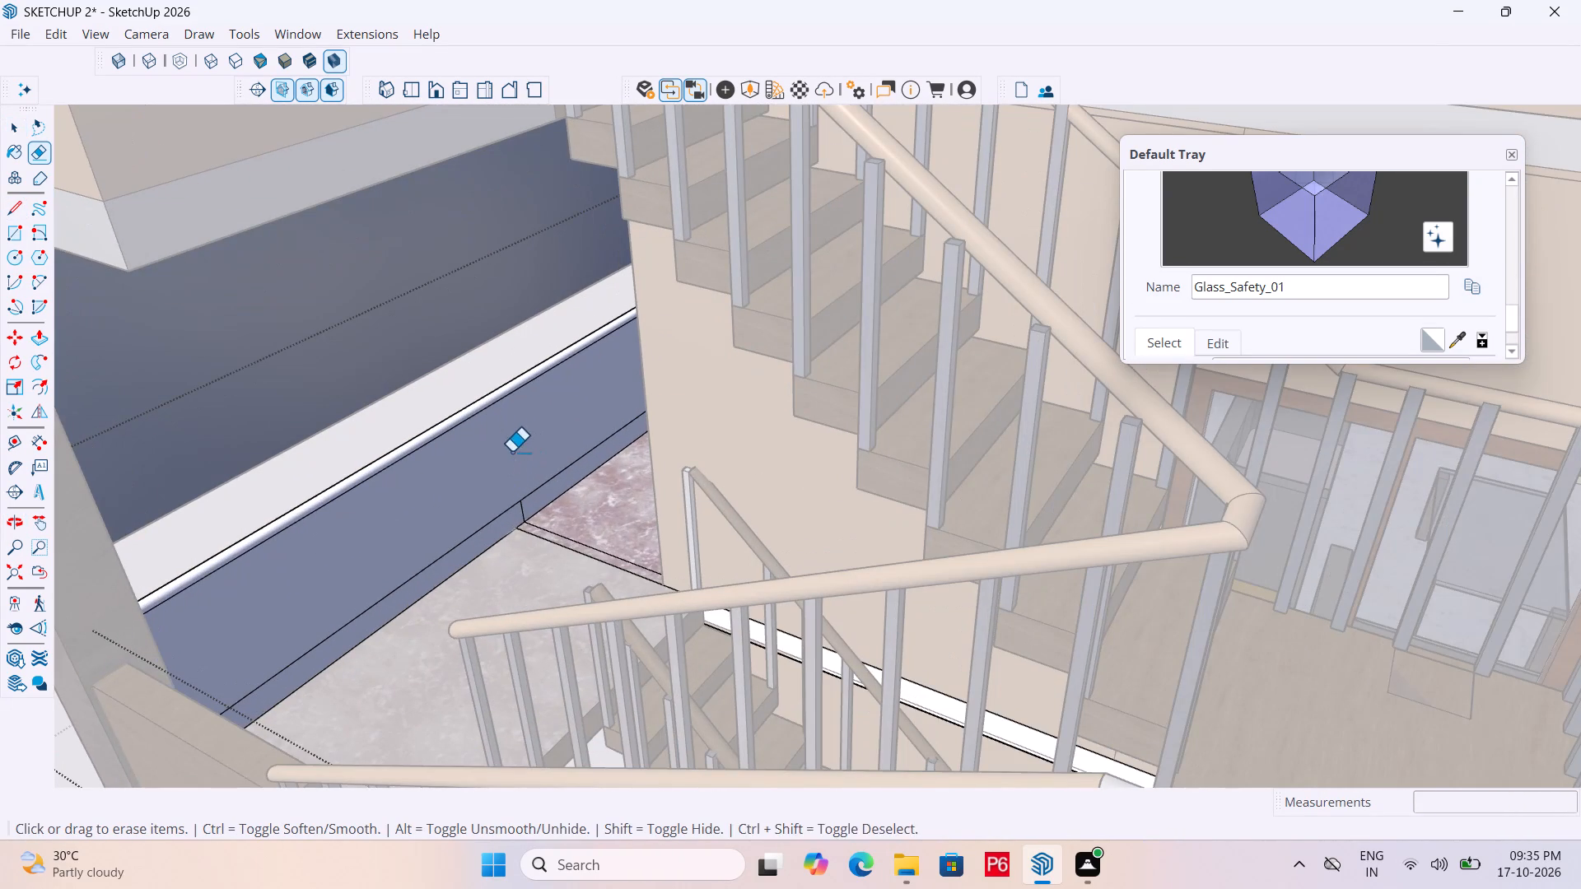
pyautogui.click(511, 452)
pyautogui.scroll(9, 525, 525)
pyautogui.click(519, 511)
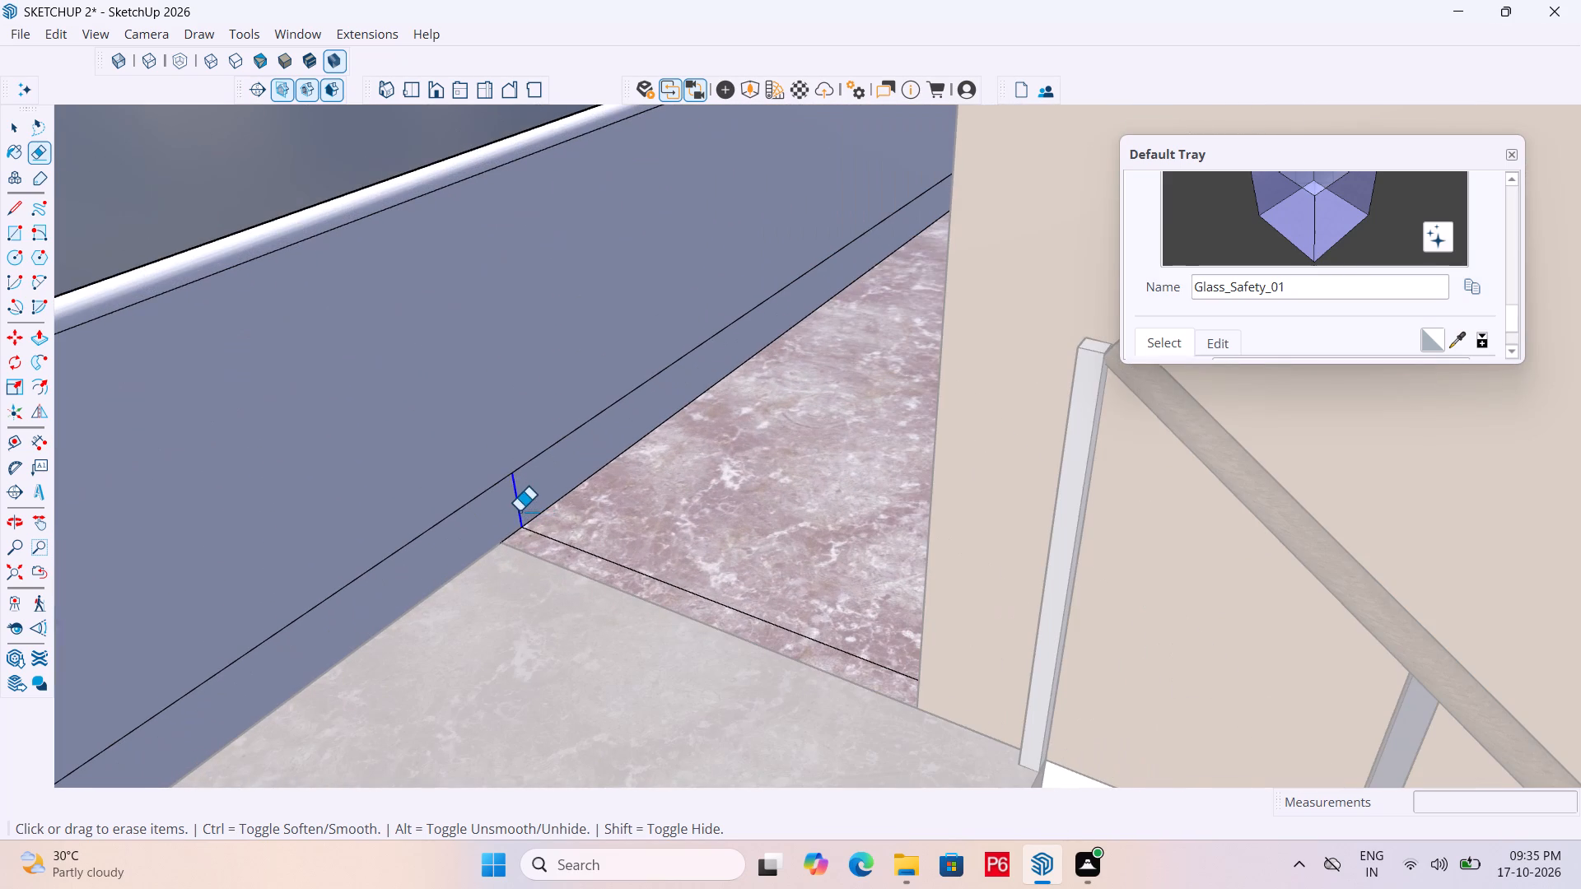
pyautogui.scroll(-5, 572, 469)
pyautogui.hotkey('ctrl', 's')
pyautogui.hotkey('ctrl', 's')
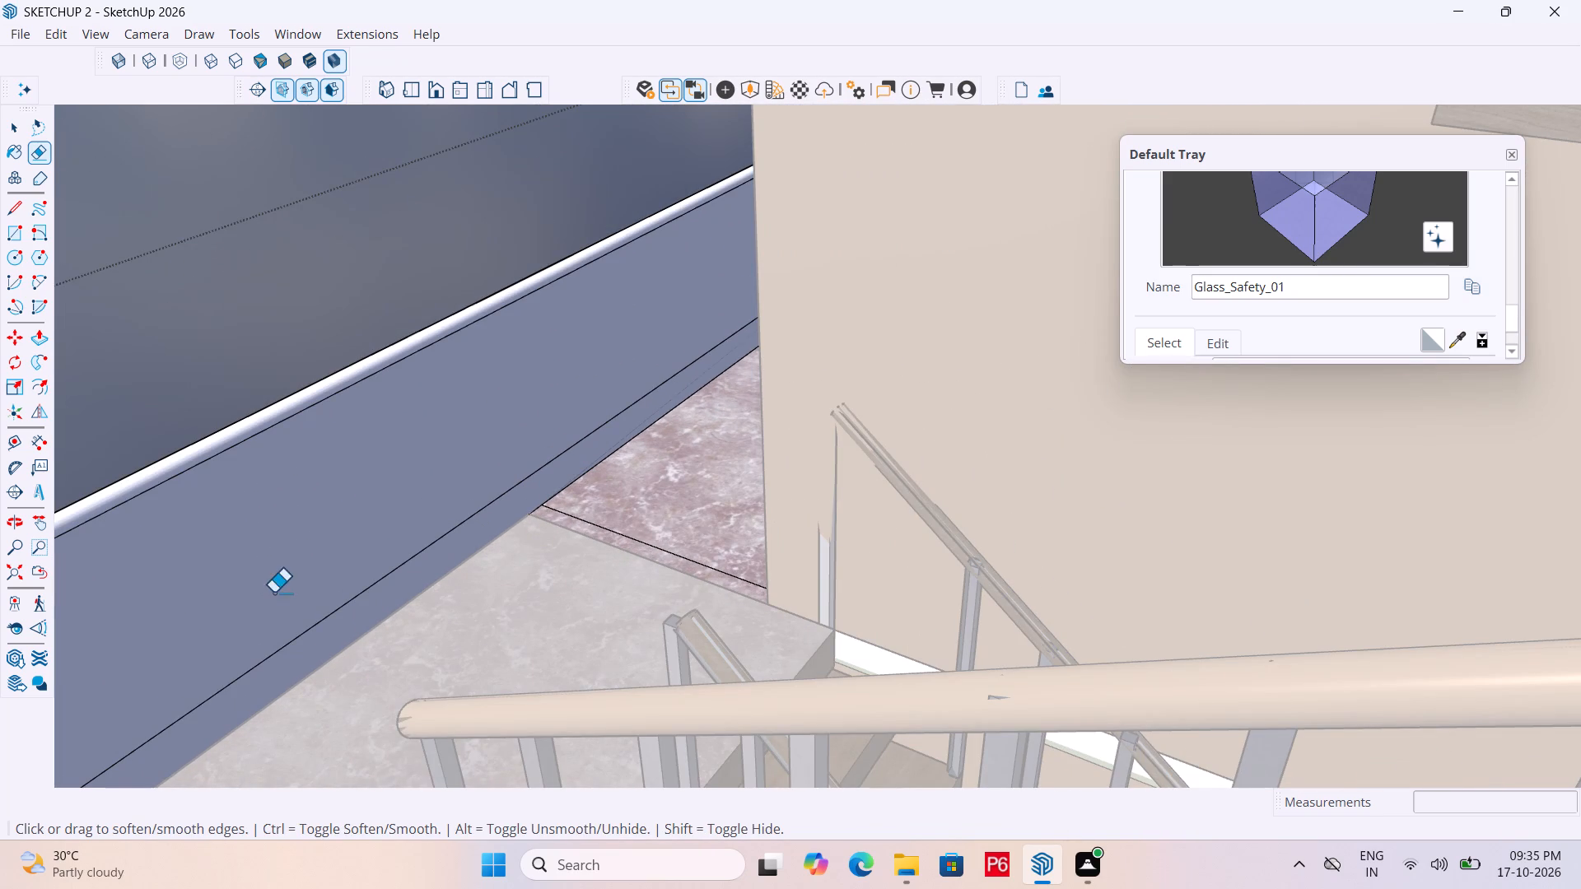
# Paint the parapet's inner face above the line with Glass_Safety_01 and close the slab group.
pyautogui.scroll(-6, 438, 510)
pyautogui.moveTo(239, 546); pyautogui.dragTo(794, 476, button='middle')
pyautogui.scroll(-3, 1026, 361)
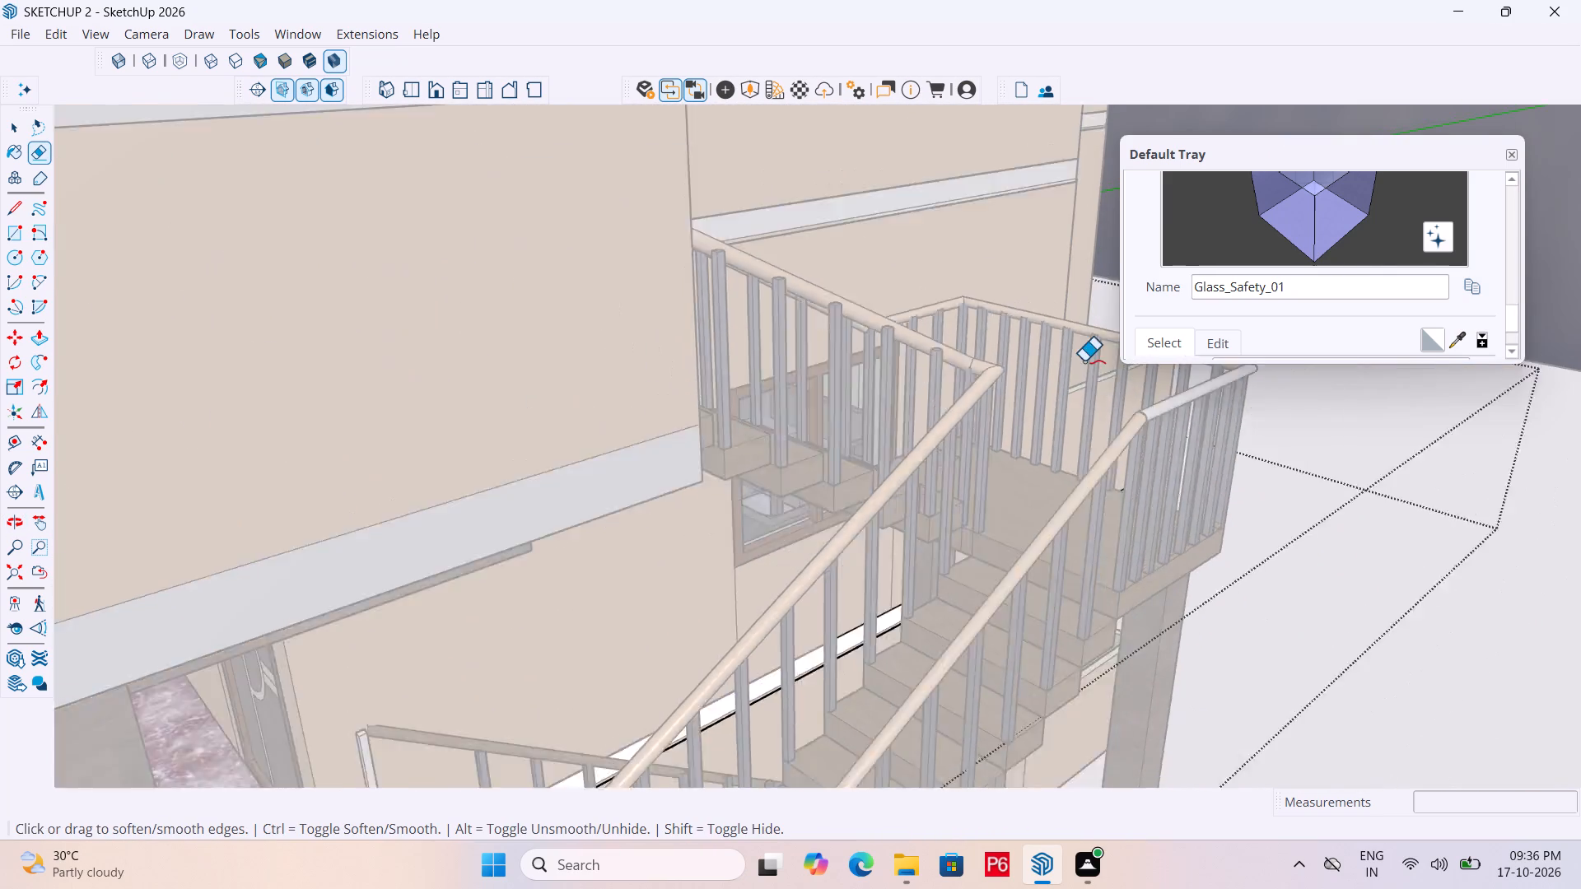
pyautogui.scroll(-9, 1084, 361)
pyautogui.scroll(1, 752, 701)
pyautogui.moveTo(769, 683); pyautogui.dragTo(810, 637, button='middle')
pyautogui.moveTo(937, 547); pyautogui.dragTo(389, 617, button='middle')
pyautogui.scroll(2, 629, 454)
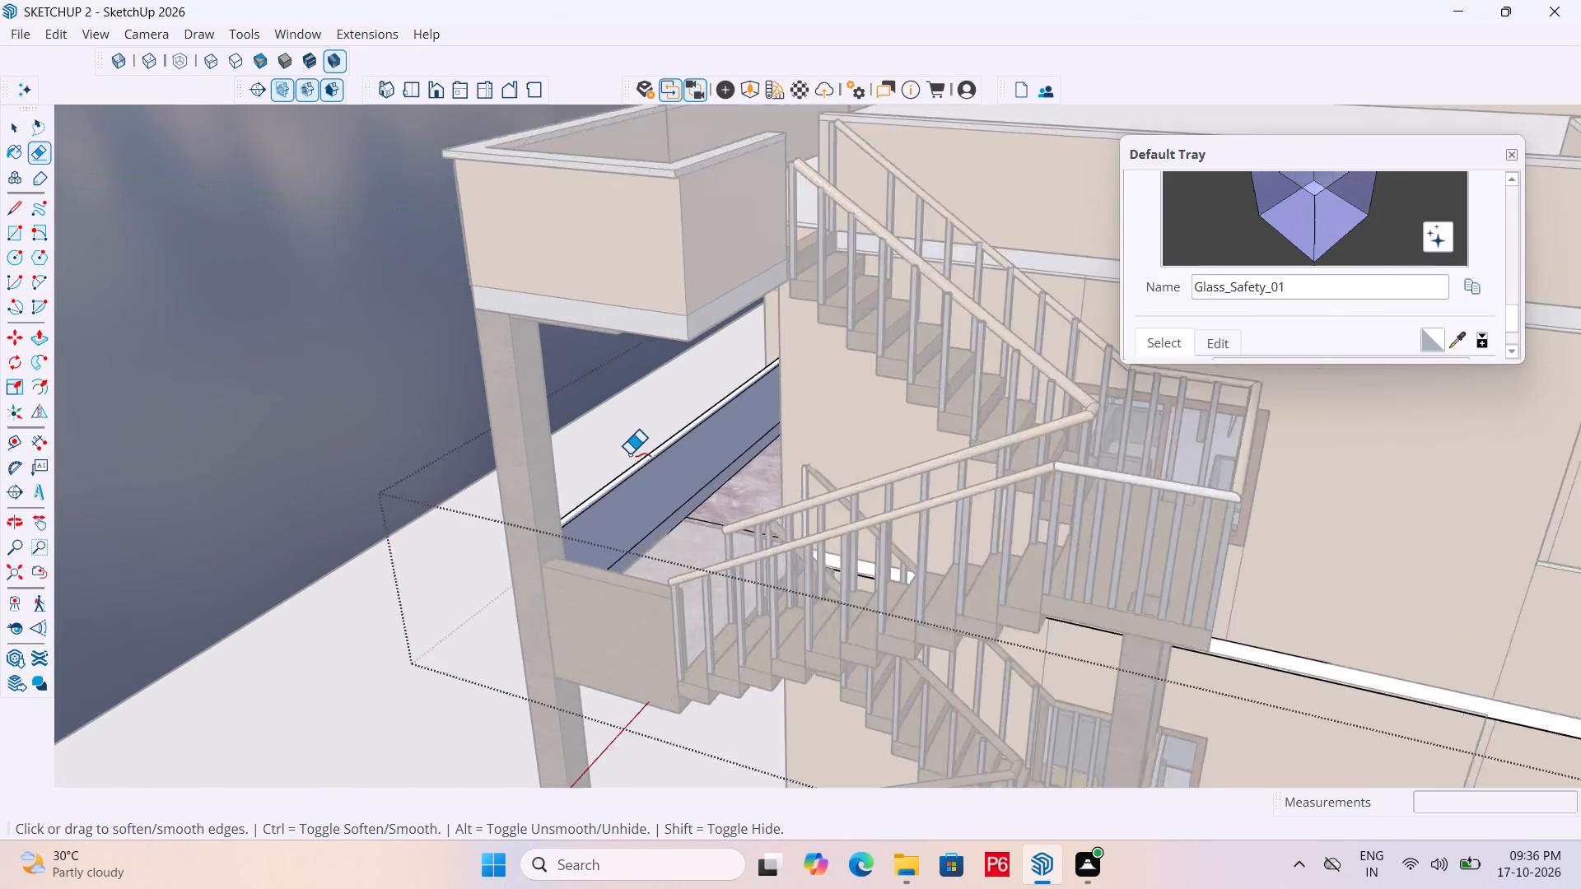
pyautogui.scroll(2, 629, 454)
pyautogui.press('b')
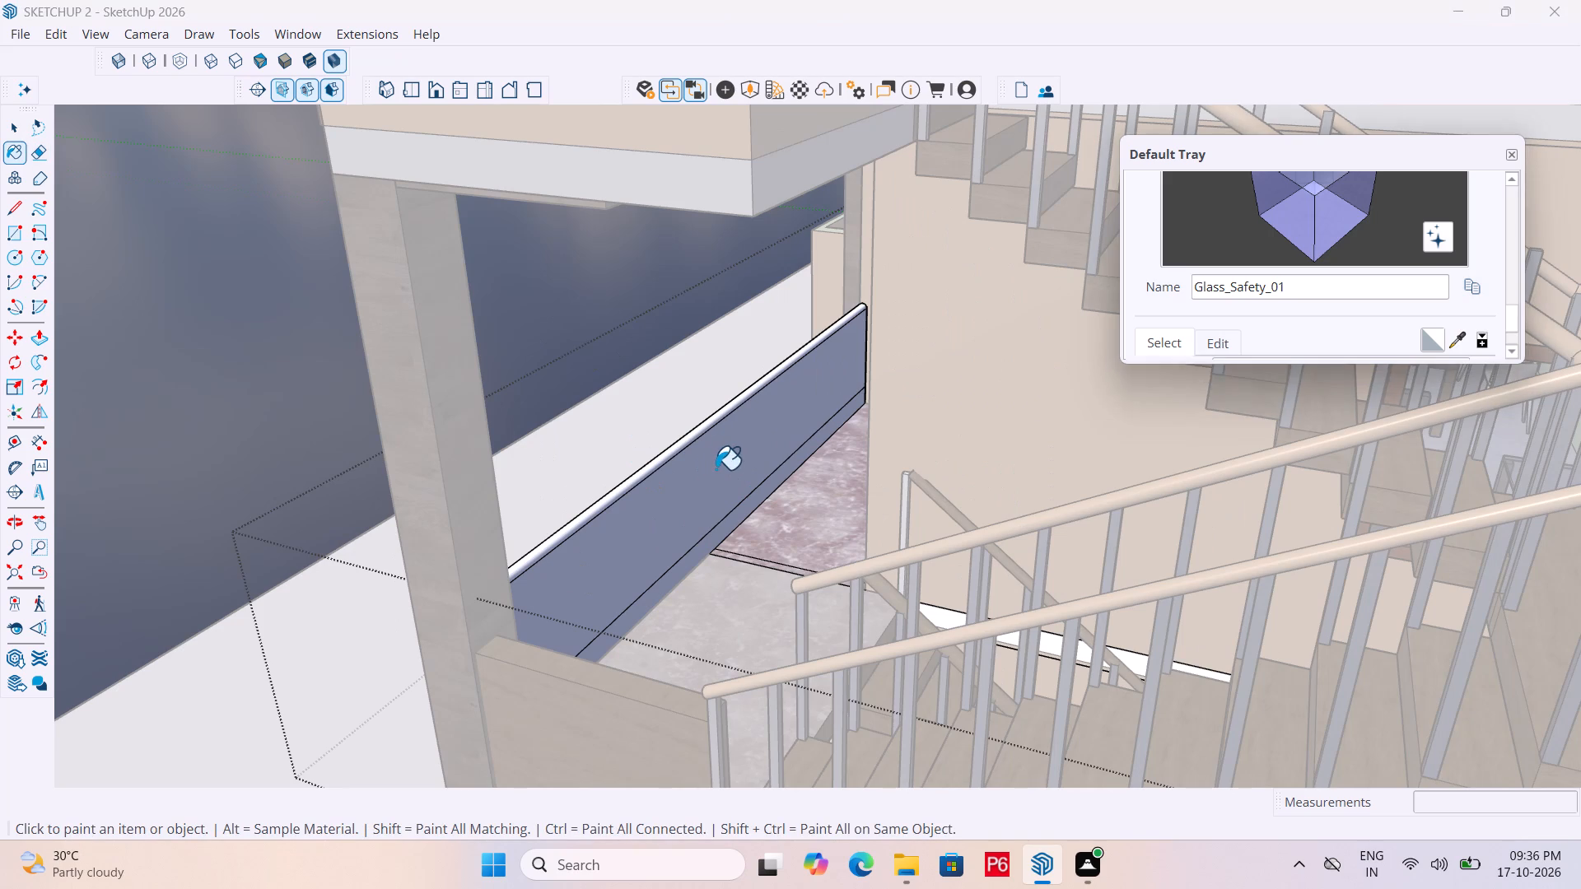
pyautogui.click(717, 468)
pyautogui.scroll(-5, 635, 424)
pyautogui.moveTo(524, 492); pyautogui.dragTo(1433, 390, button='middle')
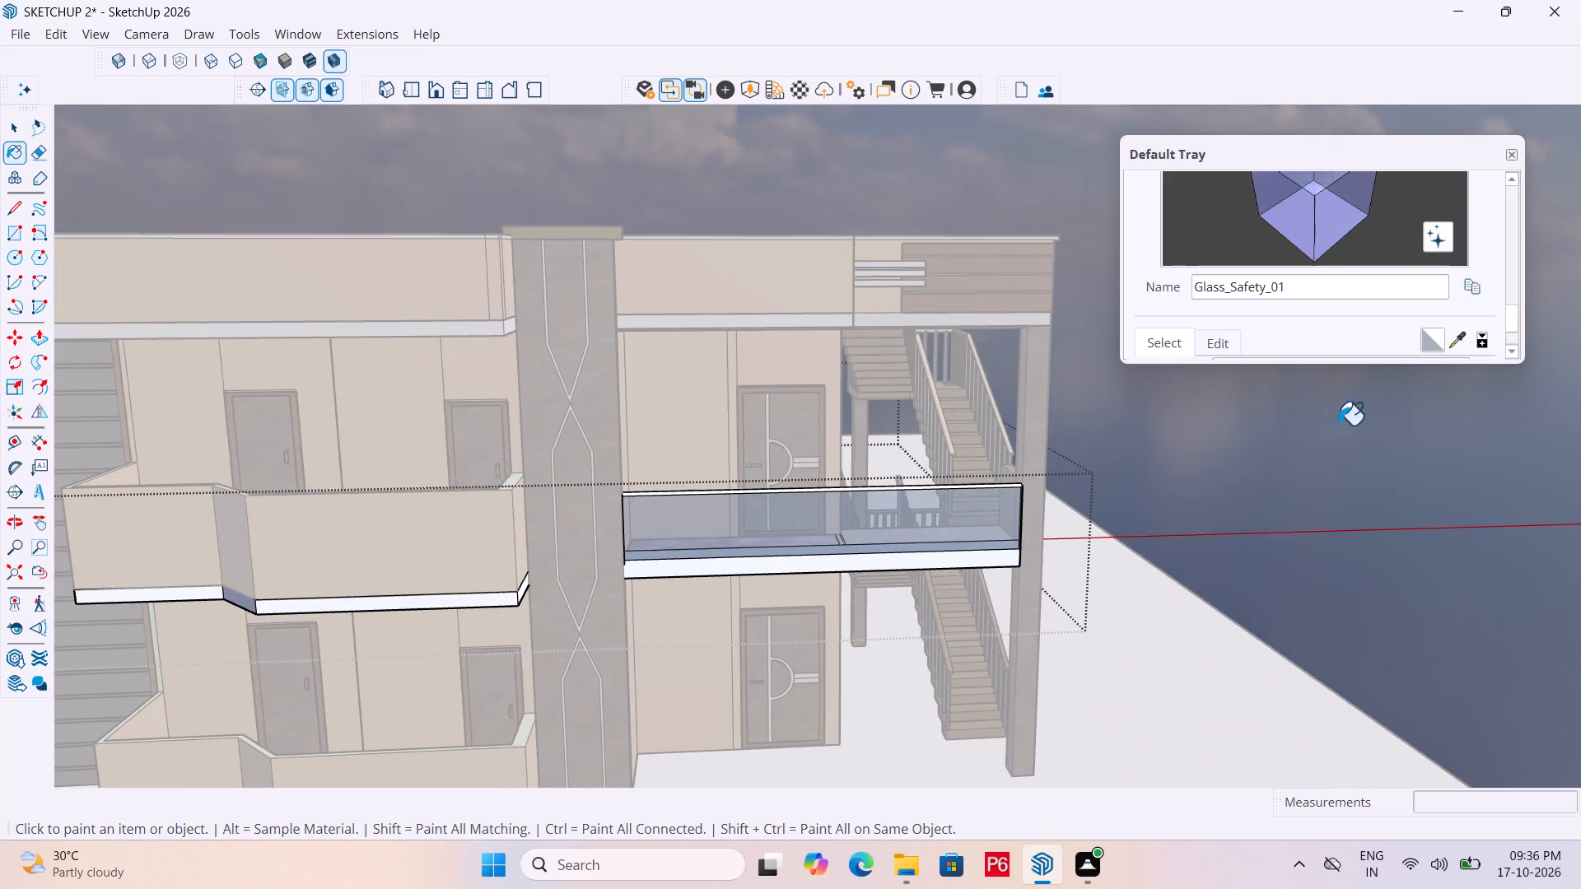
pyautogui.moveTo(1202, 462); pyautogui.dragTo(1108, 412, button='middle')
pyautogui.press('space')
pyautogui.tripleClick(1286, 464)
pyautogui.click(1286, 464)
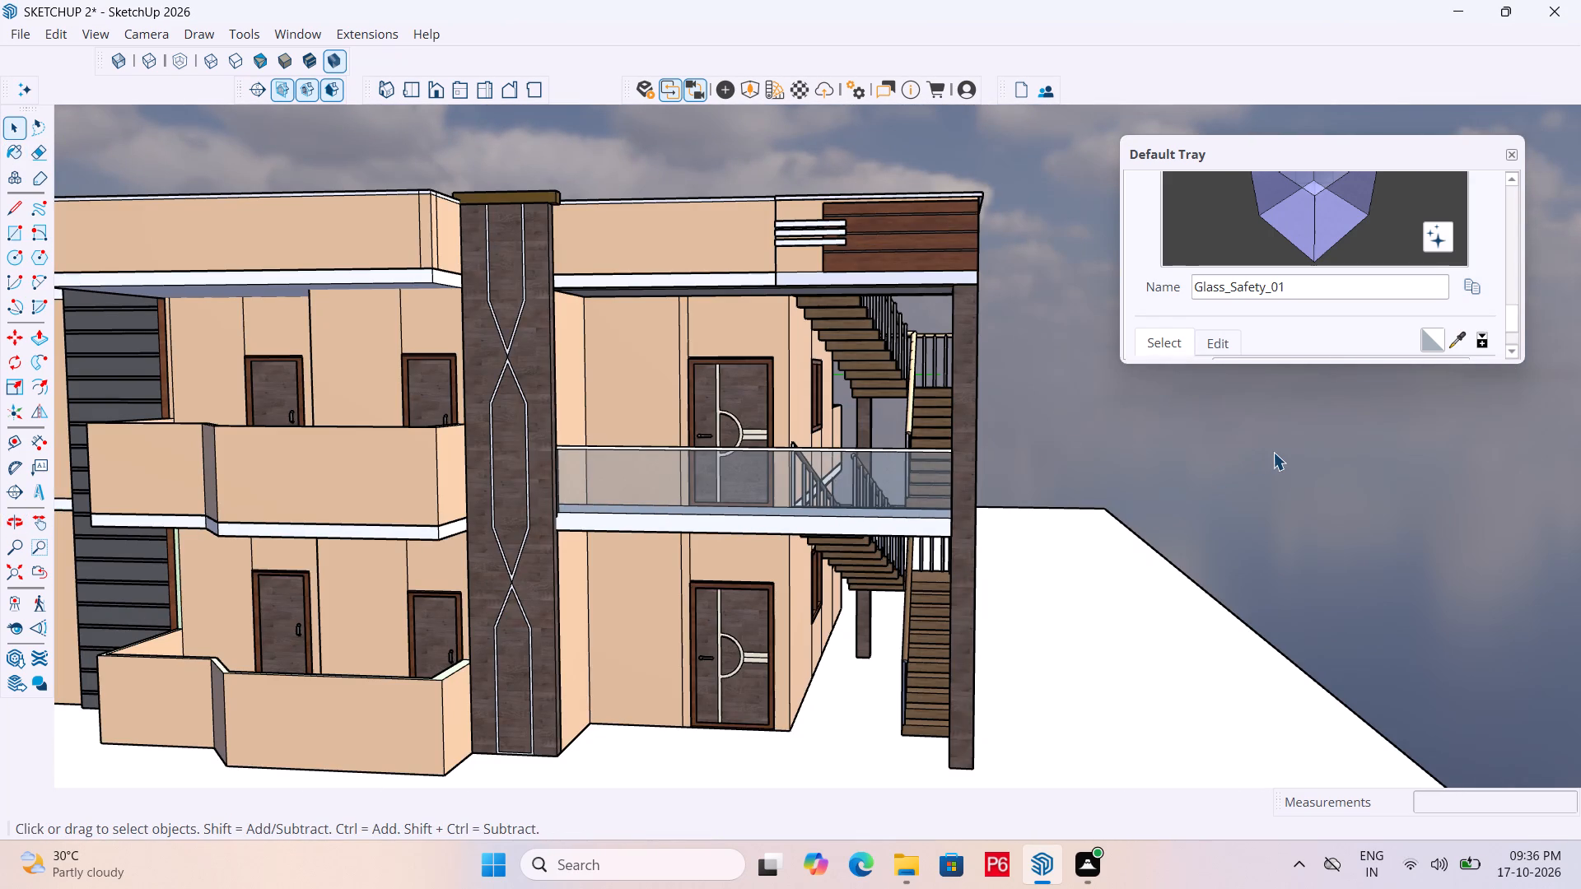
# Examine the glass balcony parapet and its lower joint beside the grooved column.
pyautogui.moveTo(790, 488); pyautogui.dragTo(546, 560, button='middle')
pyautogui.scroll(1, 522, 496)
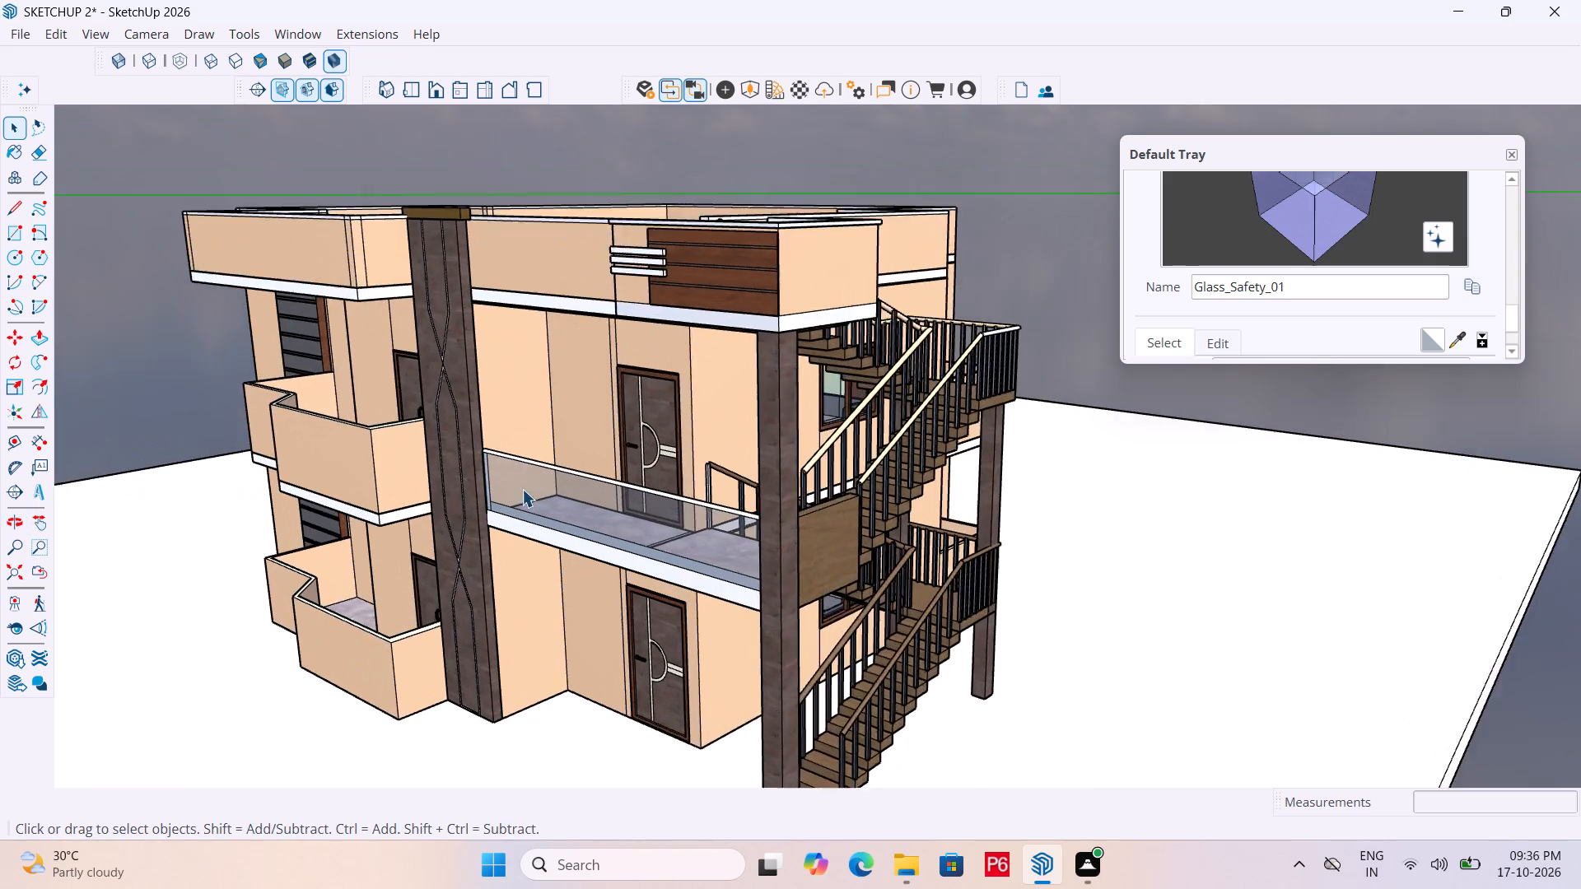
pyautogui.scroll(2, 522, 489)
pyautogui.moveTo(571, 518); pyautogui.dragTo(717, 687, button='middle')
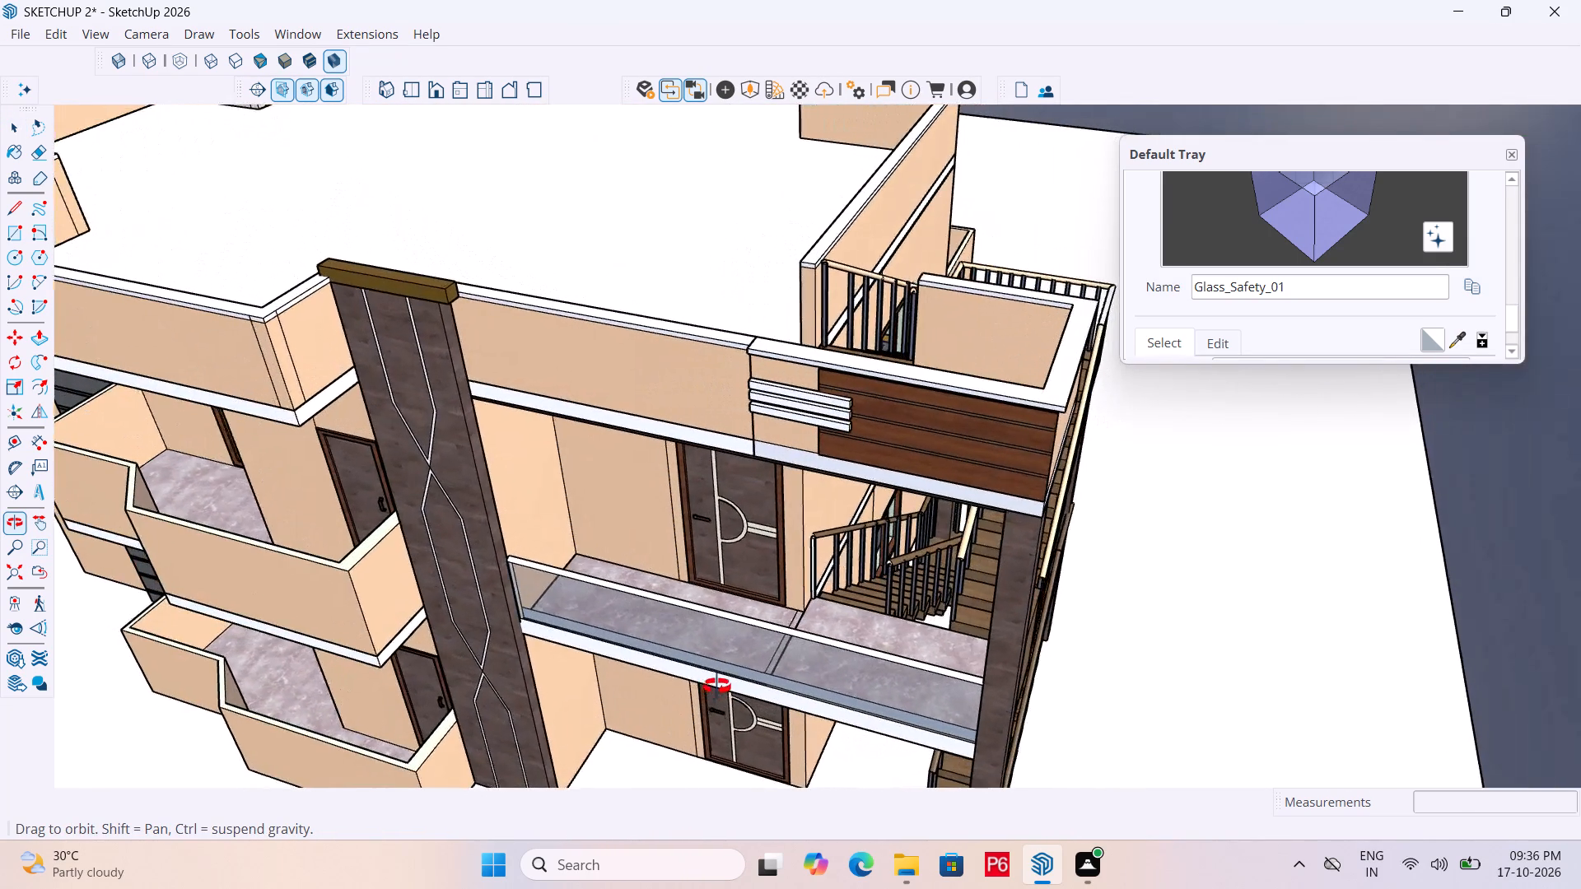
pyautogui.moveTo(717, 687); pyautogui.dragTo(832, 679, button='middle')
pyautogui.scroll(6, 707, 679)
pyautogui.scroll(6, 507, 641)
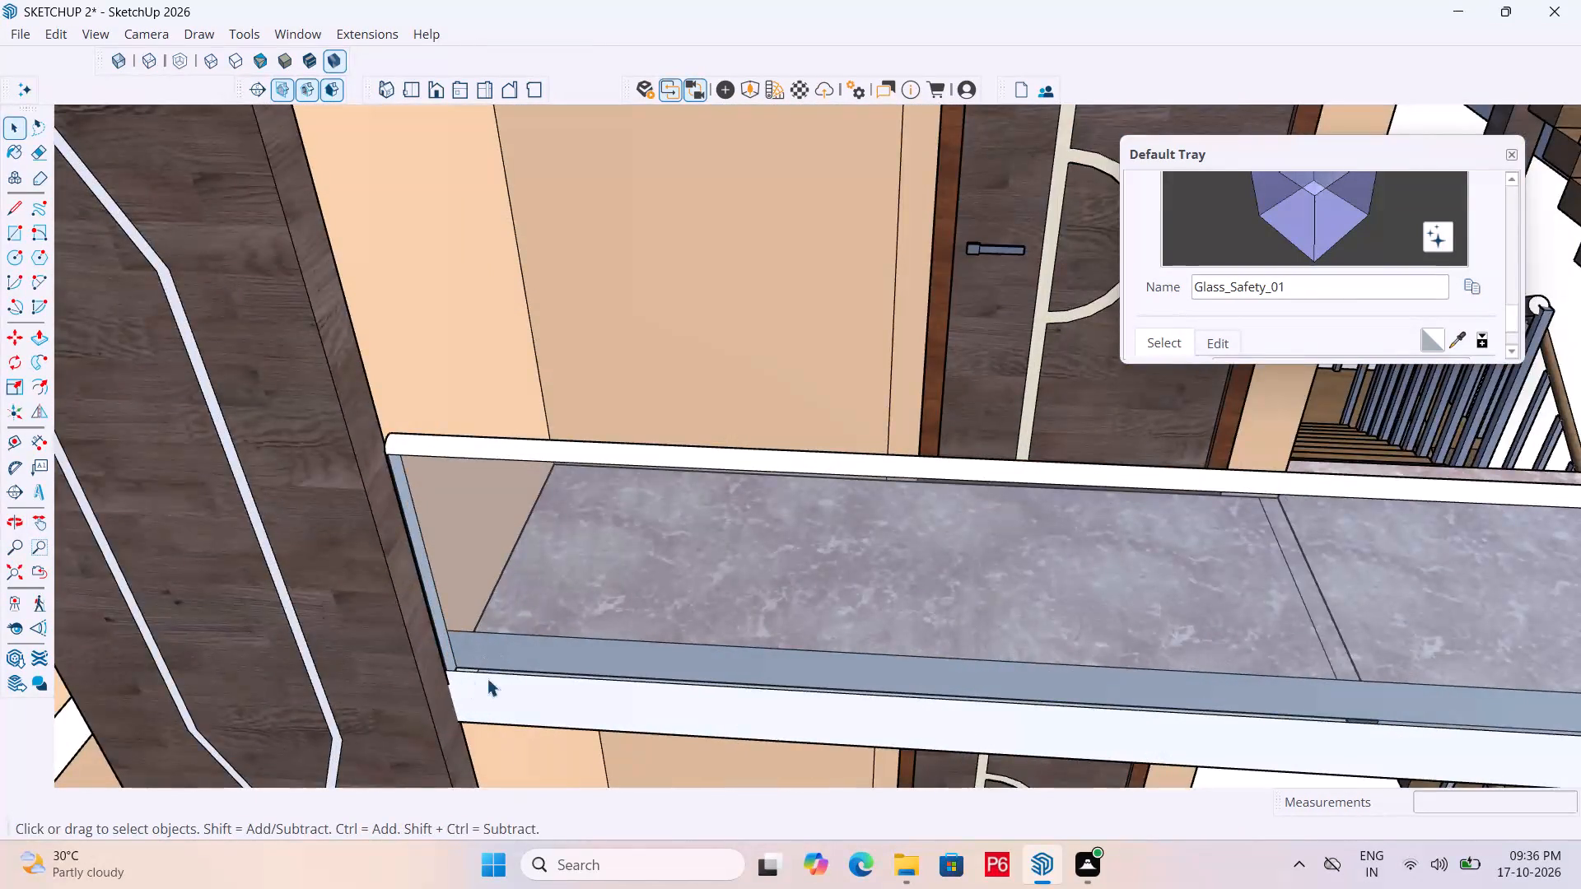
pyautogui.moveTo(509, 676); pyautogui.dragTo(450, 715, button='middle')
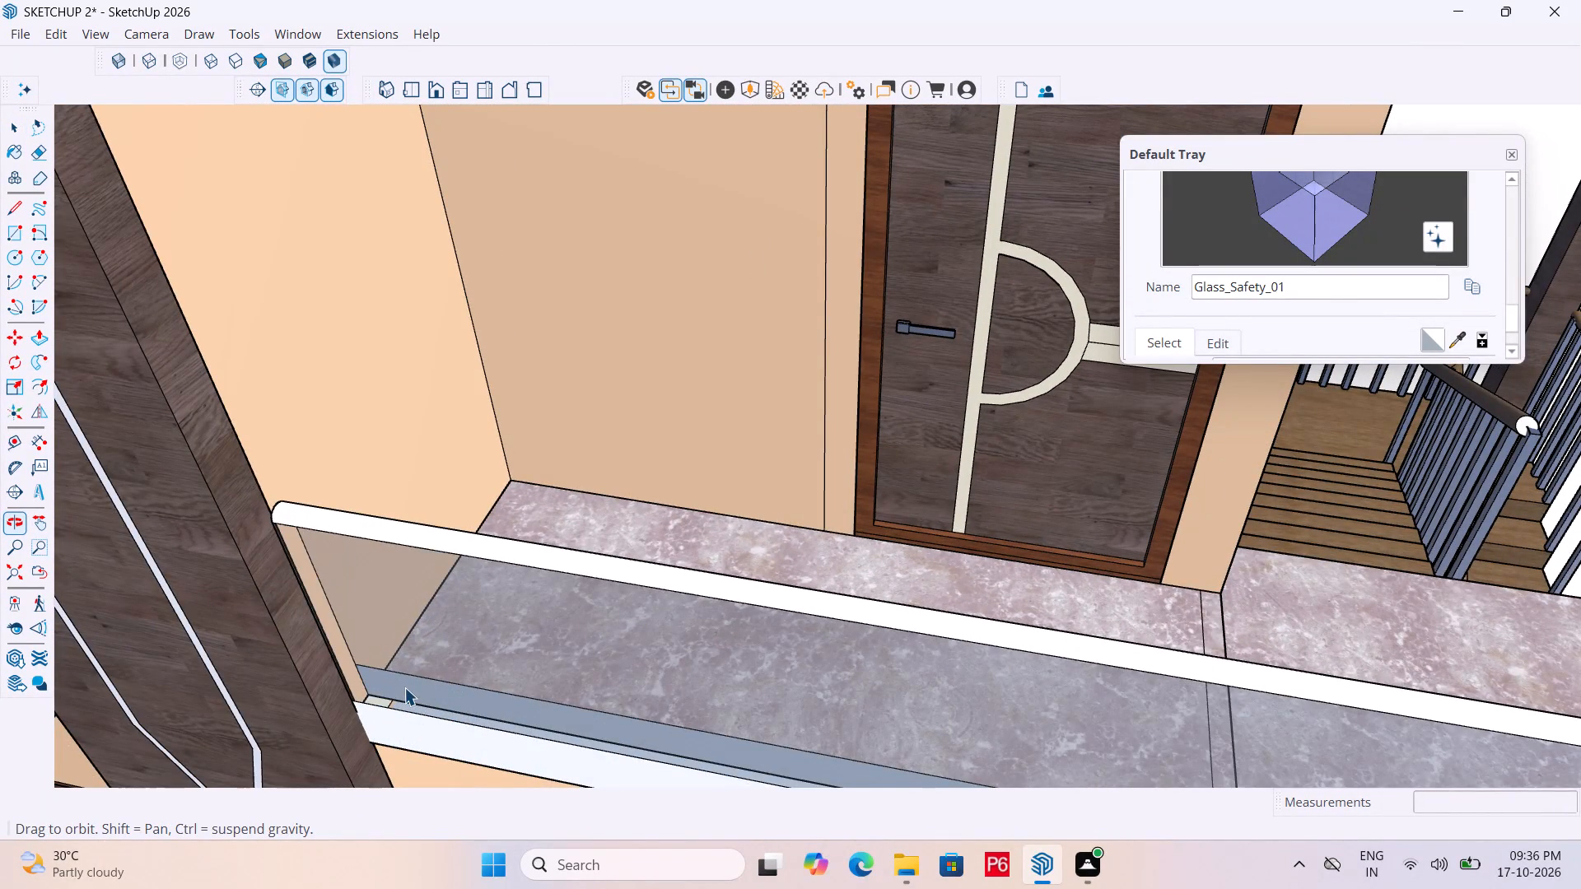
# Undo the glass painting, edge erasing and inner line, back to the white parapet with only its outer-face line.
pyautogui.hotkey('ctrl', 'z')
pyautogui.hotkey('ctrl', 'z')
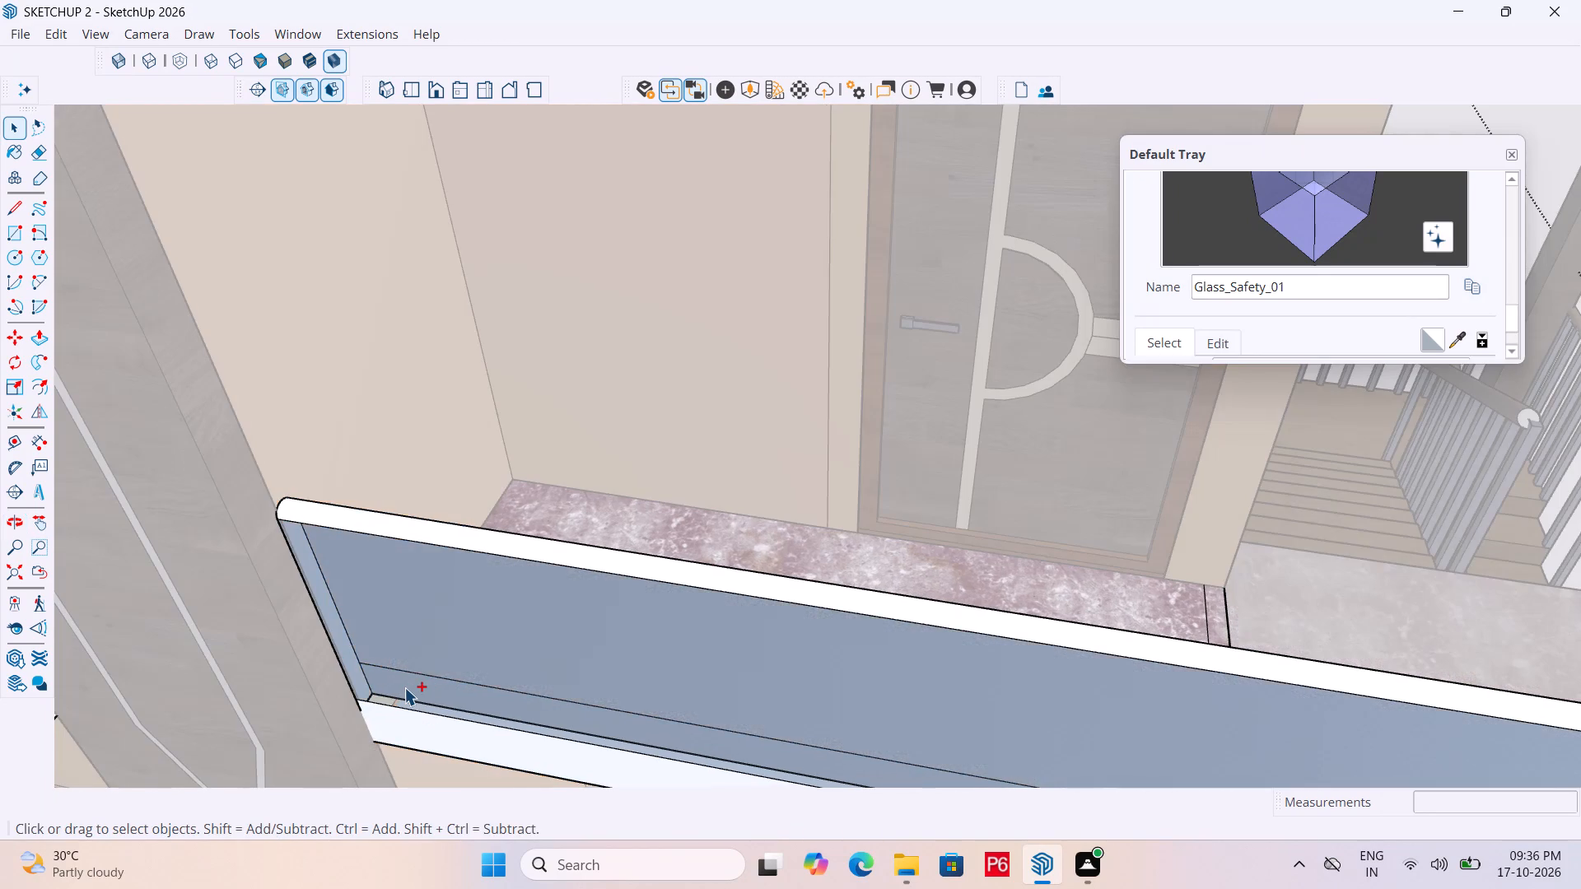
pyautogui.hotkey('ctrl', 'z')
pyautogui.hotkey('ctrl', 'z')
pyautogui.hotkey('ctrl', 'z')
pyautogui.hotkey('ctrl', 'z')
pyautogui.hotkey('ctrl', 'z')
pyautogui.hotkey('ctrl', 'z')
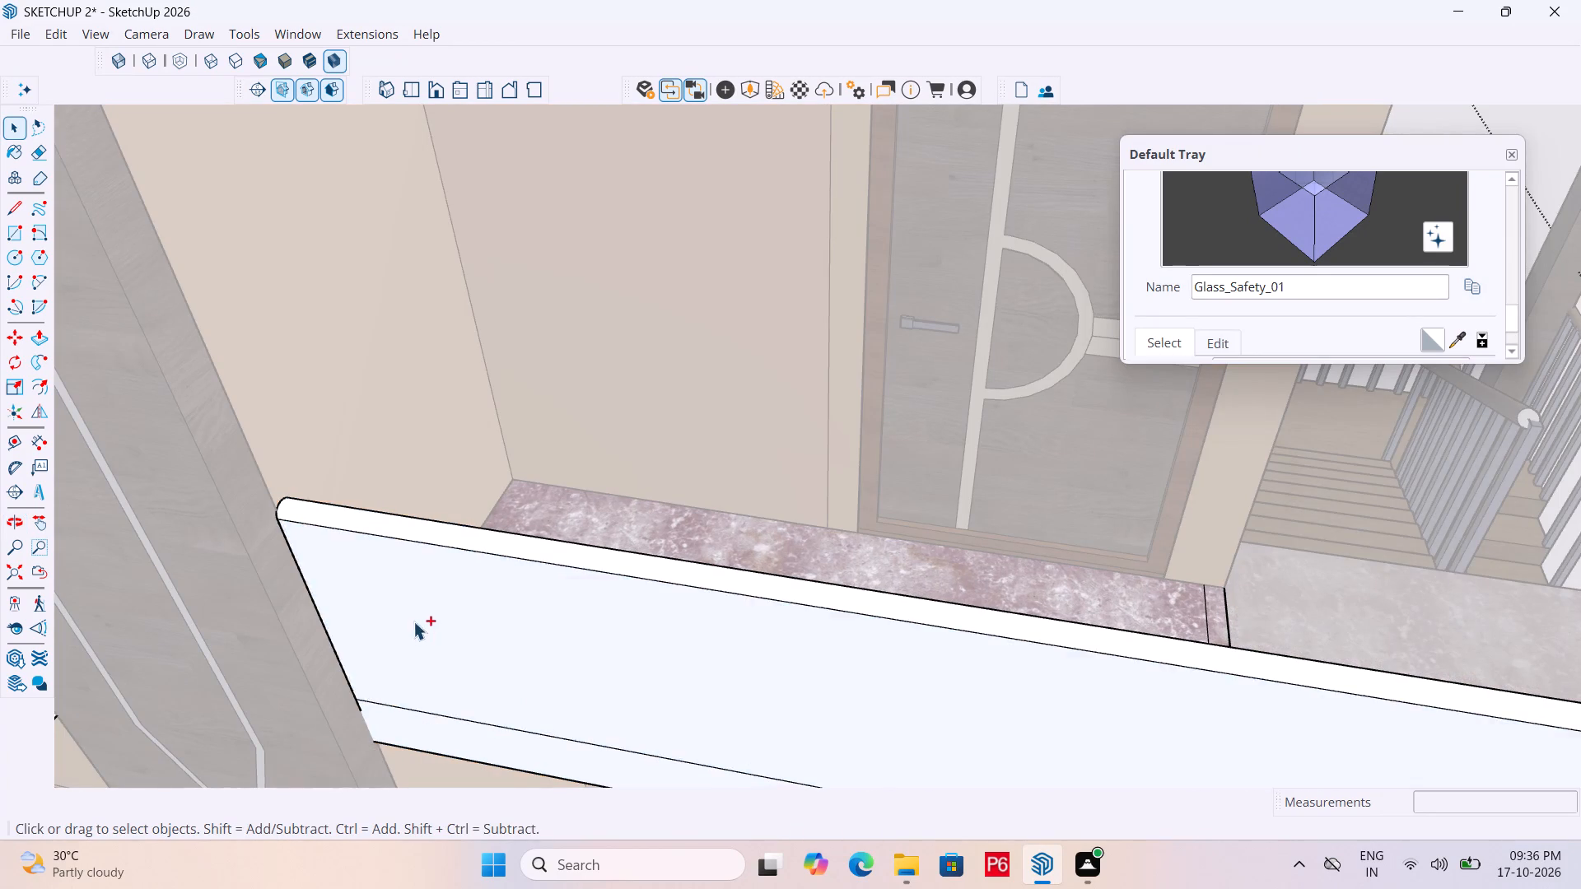
# Examine the white parapet's outer face, its bottom edge and the underside of the balcony slab from below.
pyautogui.scroll(-12, 405, 540)
pyautogui.scroll(-1, 566, 685)
pyautogui.moveTo(562, 682); pyautogui.dragTo(553, 653, button='middle')
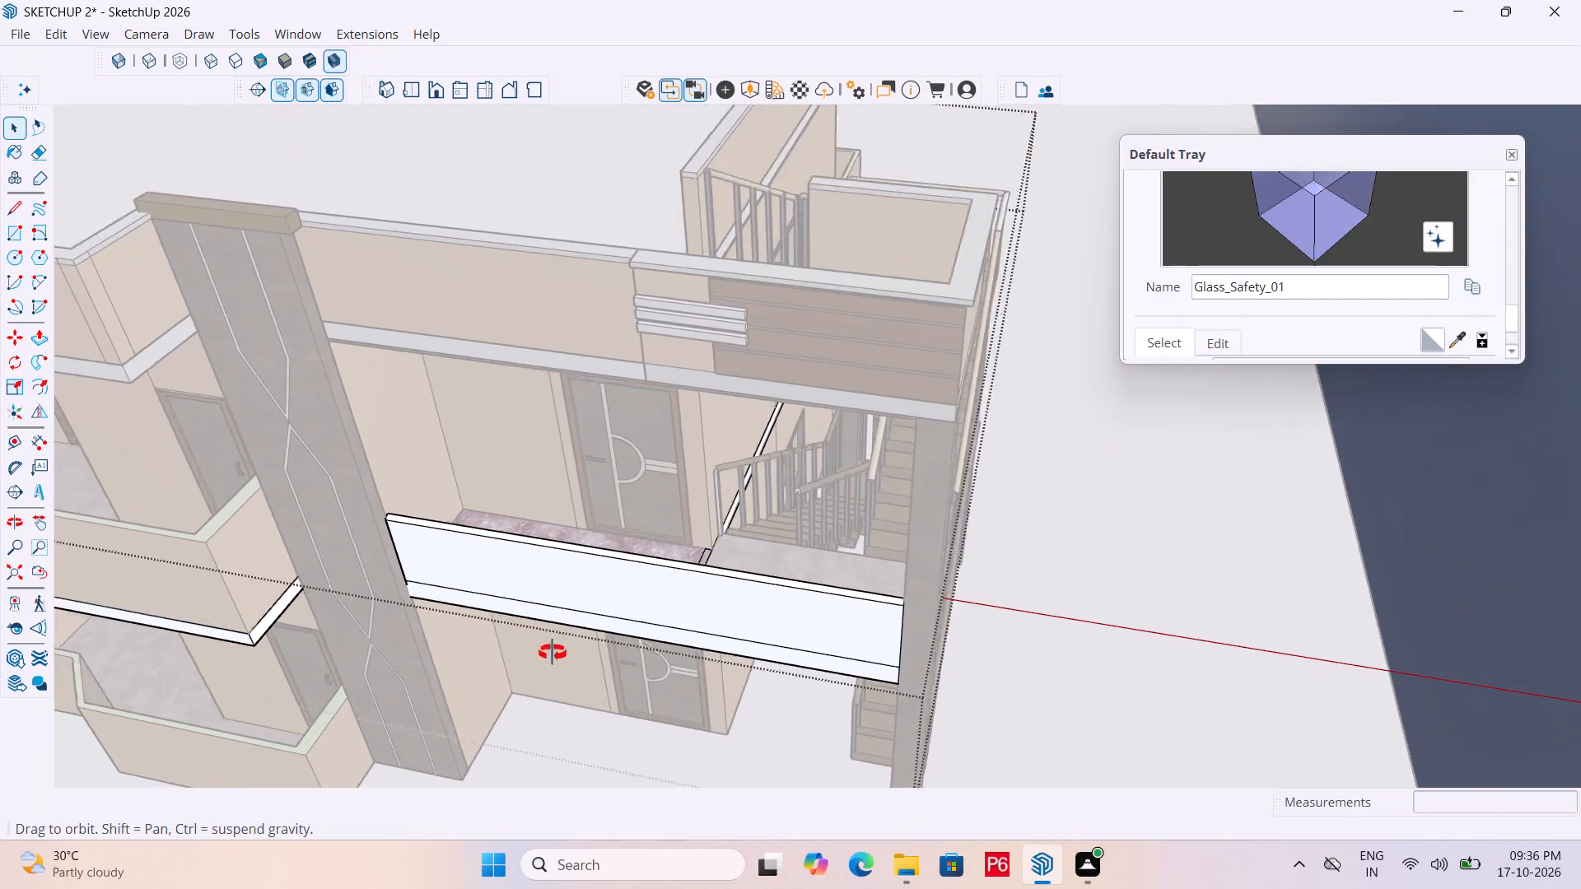
pyautogui.moveTo(553, 653); pyautogui.dragTo(540, 263, button='middle')
pyautogui.scroll(4, 607, 285)
pyautogui.moveTo(712, 323); pyautogui.dragTo(672, 463, button='middle')
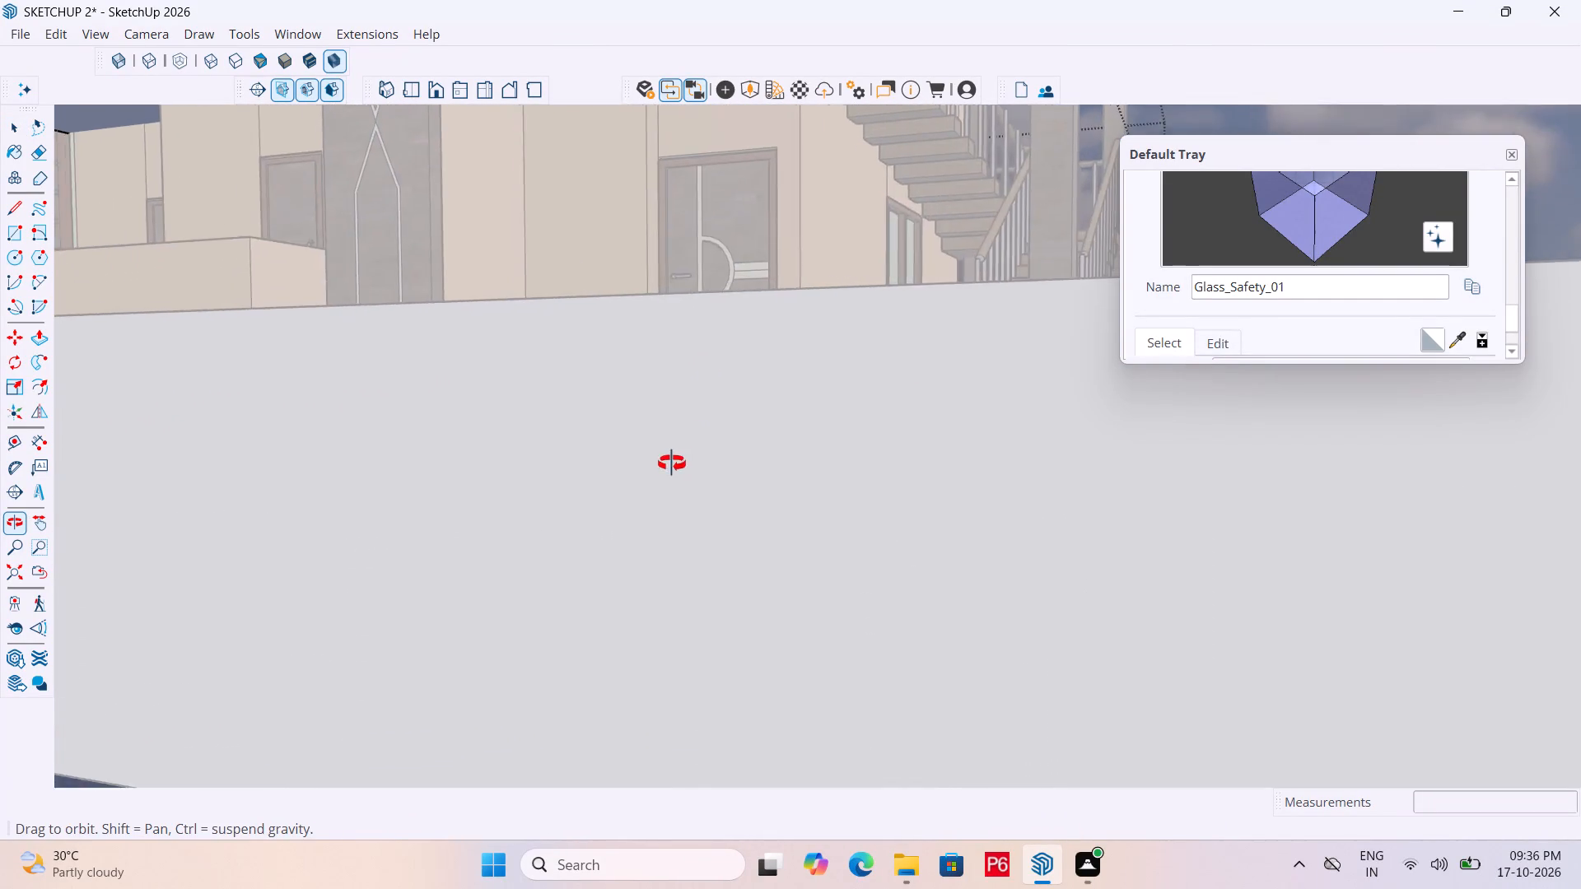
pyautogui.moveTo(672, 463); pyautogui.dragTo(677, 444, button='middle')
pyautogui.scroll(-16, 636, 529)
pyautogui.scroll(2, 828, 263)
pyautogui.moveTo(828, 263); pyautogui.dragTo(803, 199, button='middle')
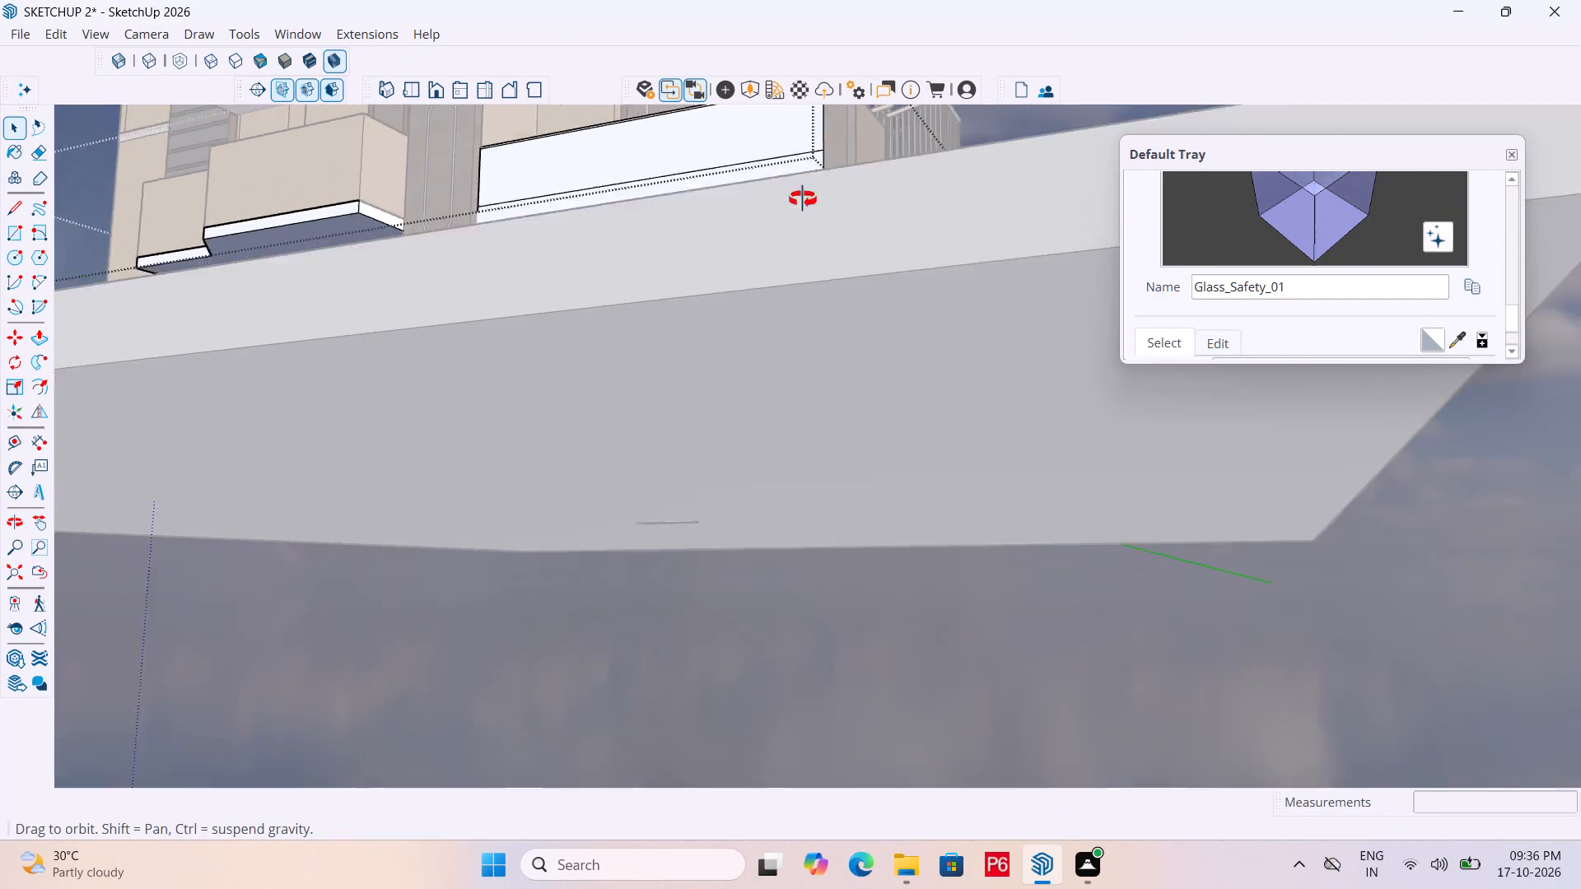
pyautogui.scroll(2, 803, 199)
pyautogui.moveTo(803, 199); pyautogui.dragTo(794, 180, button='middle')
pyautogui.scroll(-6, 718, 539)
pyautogui.scroll(12, 711, 368)
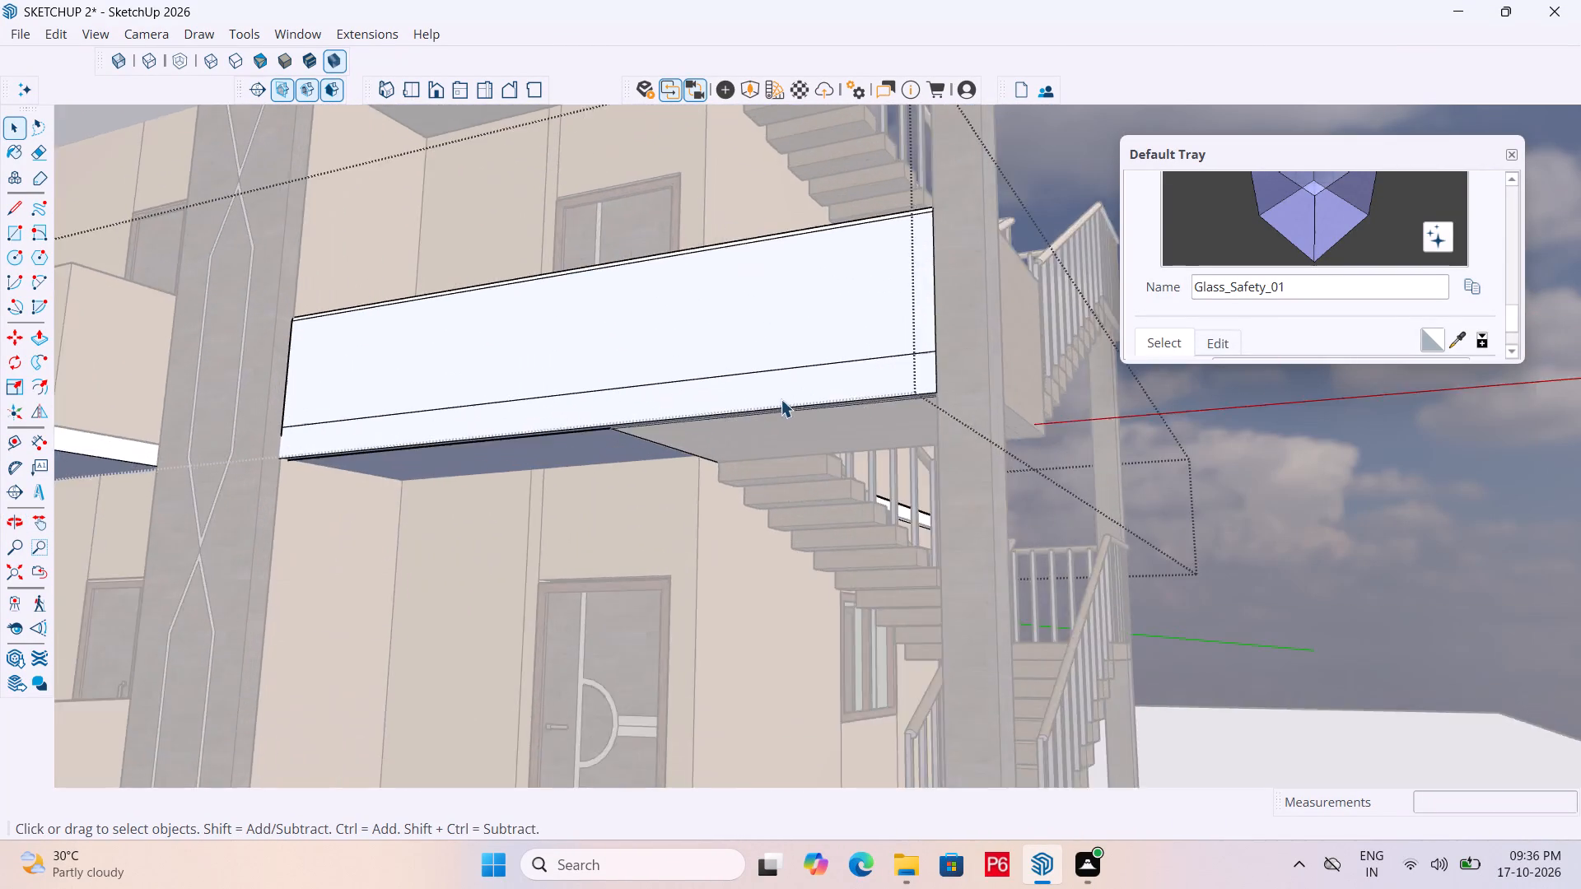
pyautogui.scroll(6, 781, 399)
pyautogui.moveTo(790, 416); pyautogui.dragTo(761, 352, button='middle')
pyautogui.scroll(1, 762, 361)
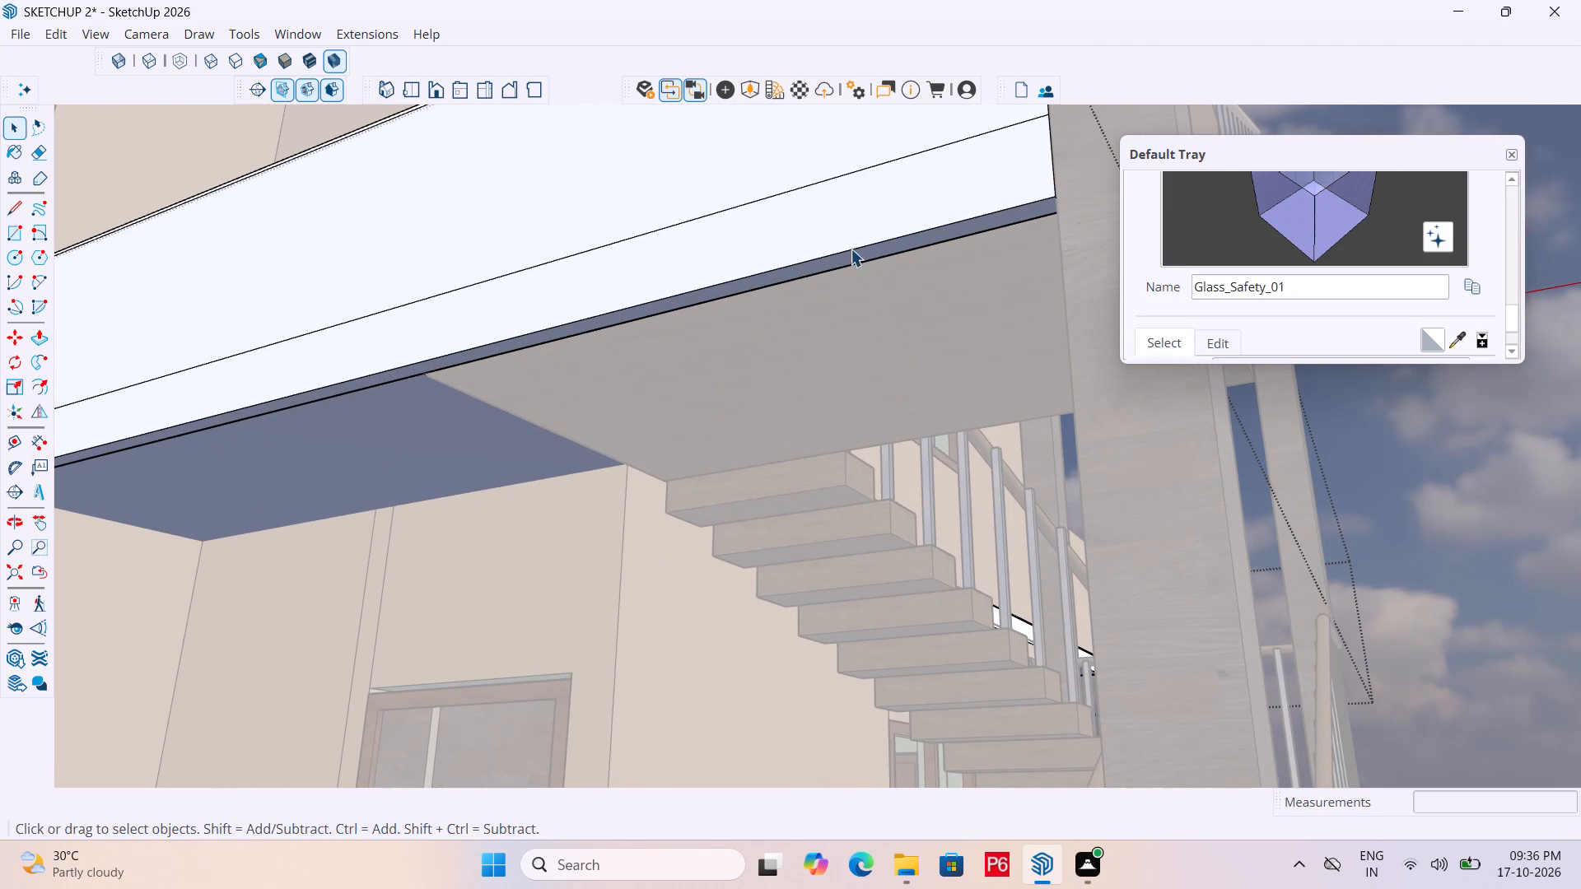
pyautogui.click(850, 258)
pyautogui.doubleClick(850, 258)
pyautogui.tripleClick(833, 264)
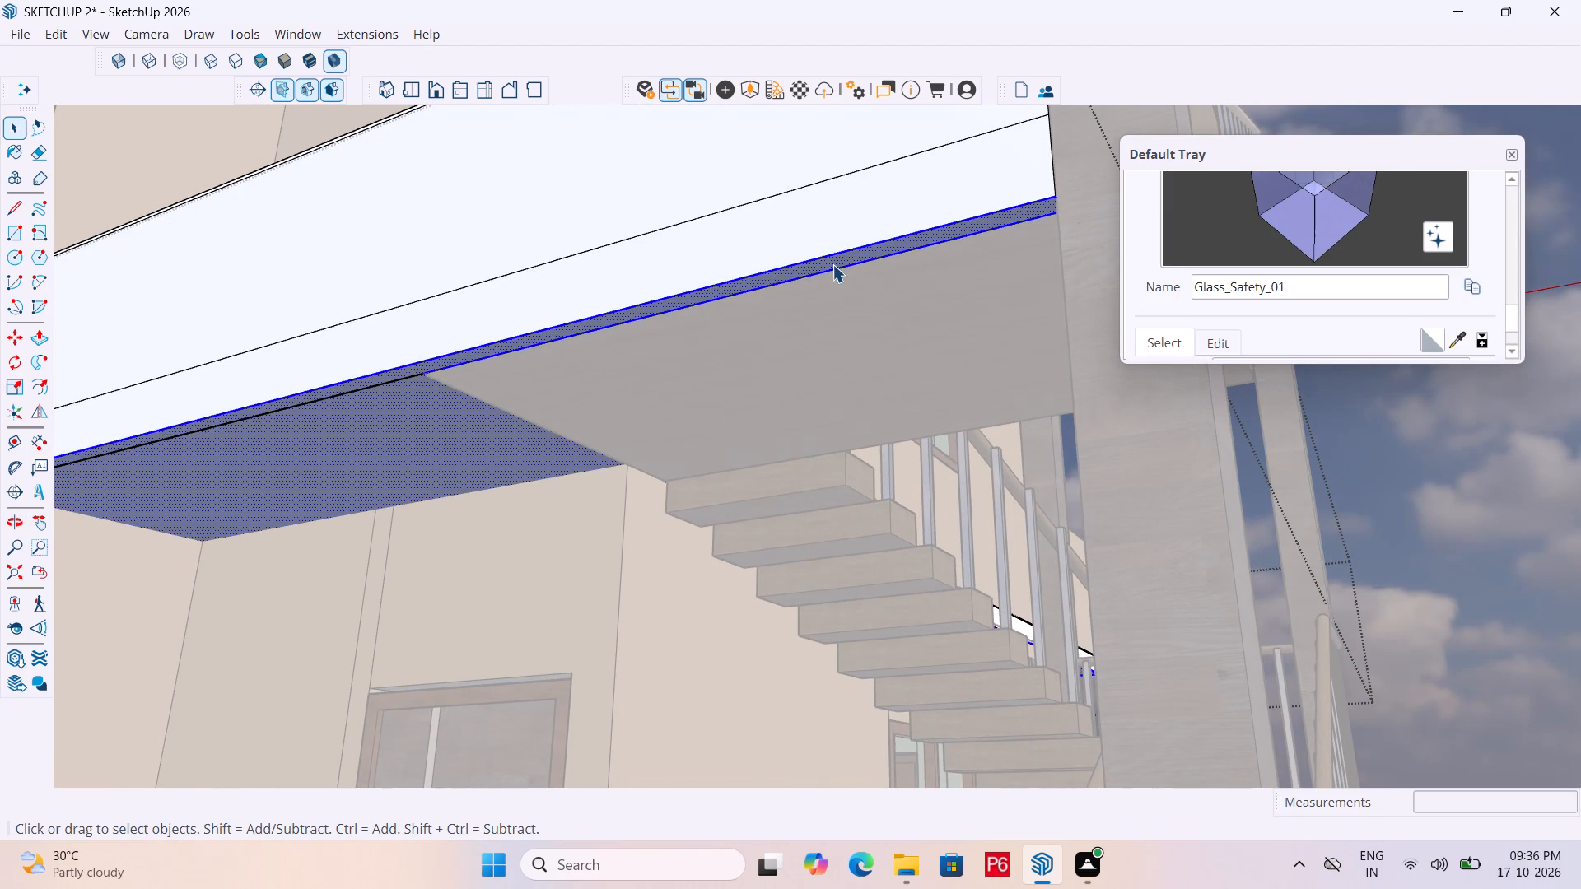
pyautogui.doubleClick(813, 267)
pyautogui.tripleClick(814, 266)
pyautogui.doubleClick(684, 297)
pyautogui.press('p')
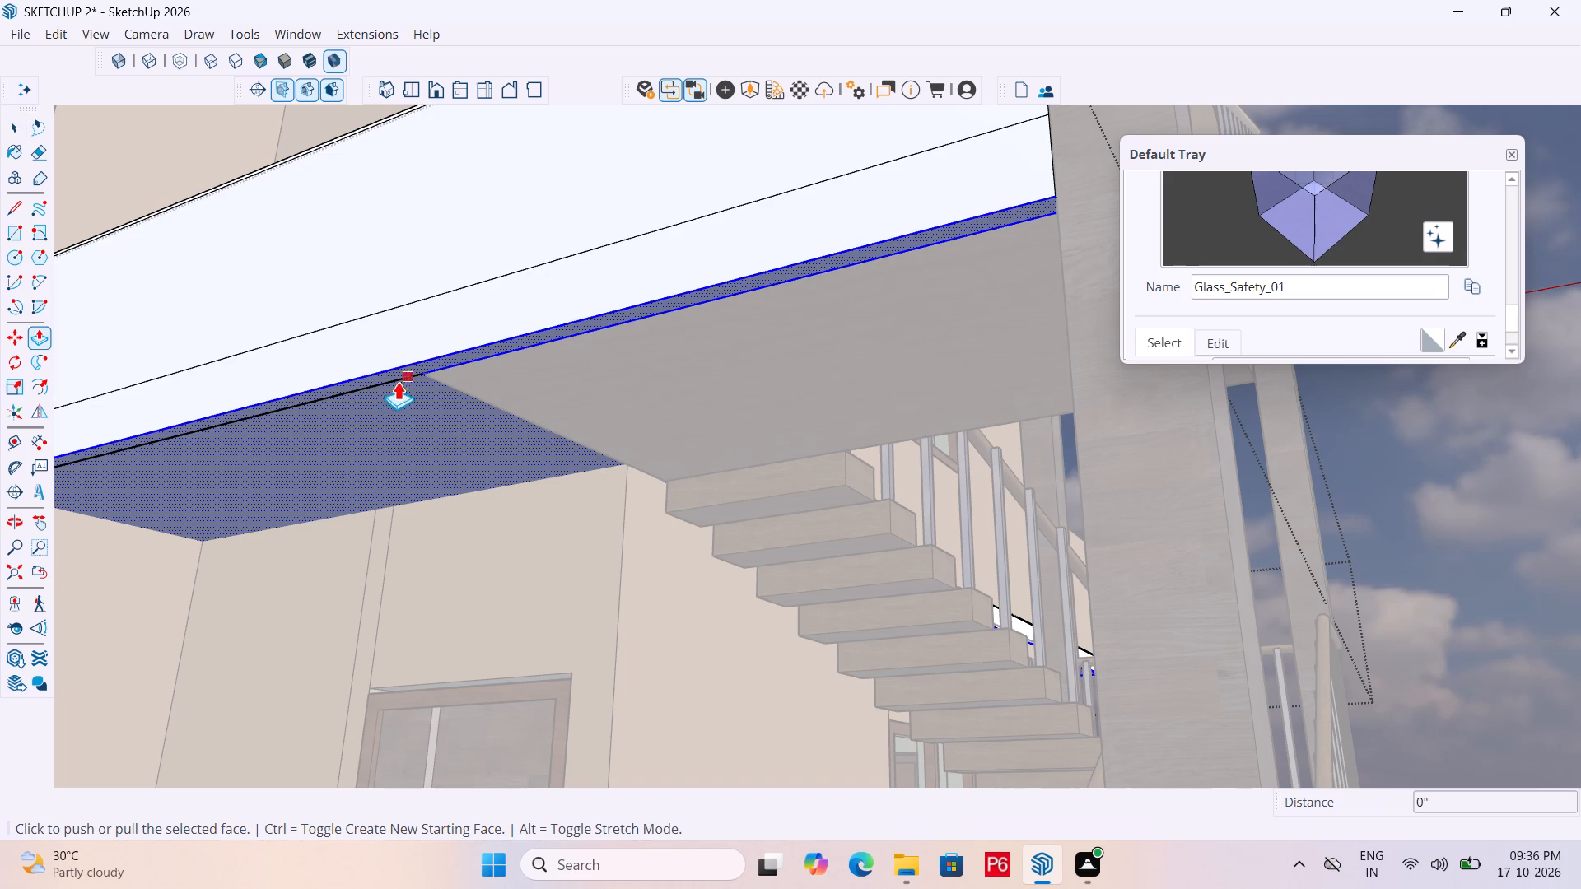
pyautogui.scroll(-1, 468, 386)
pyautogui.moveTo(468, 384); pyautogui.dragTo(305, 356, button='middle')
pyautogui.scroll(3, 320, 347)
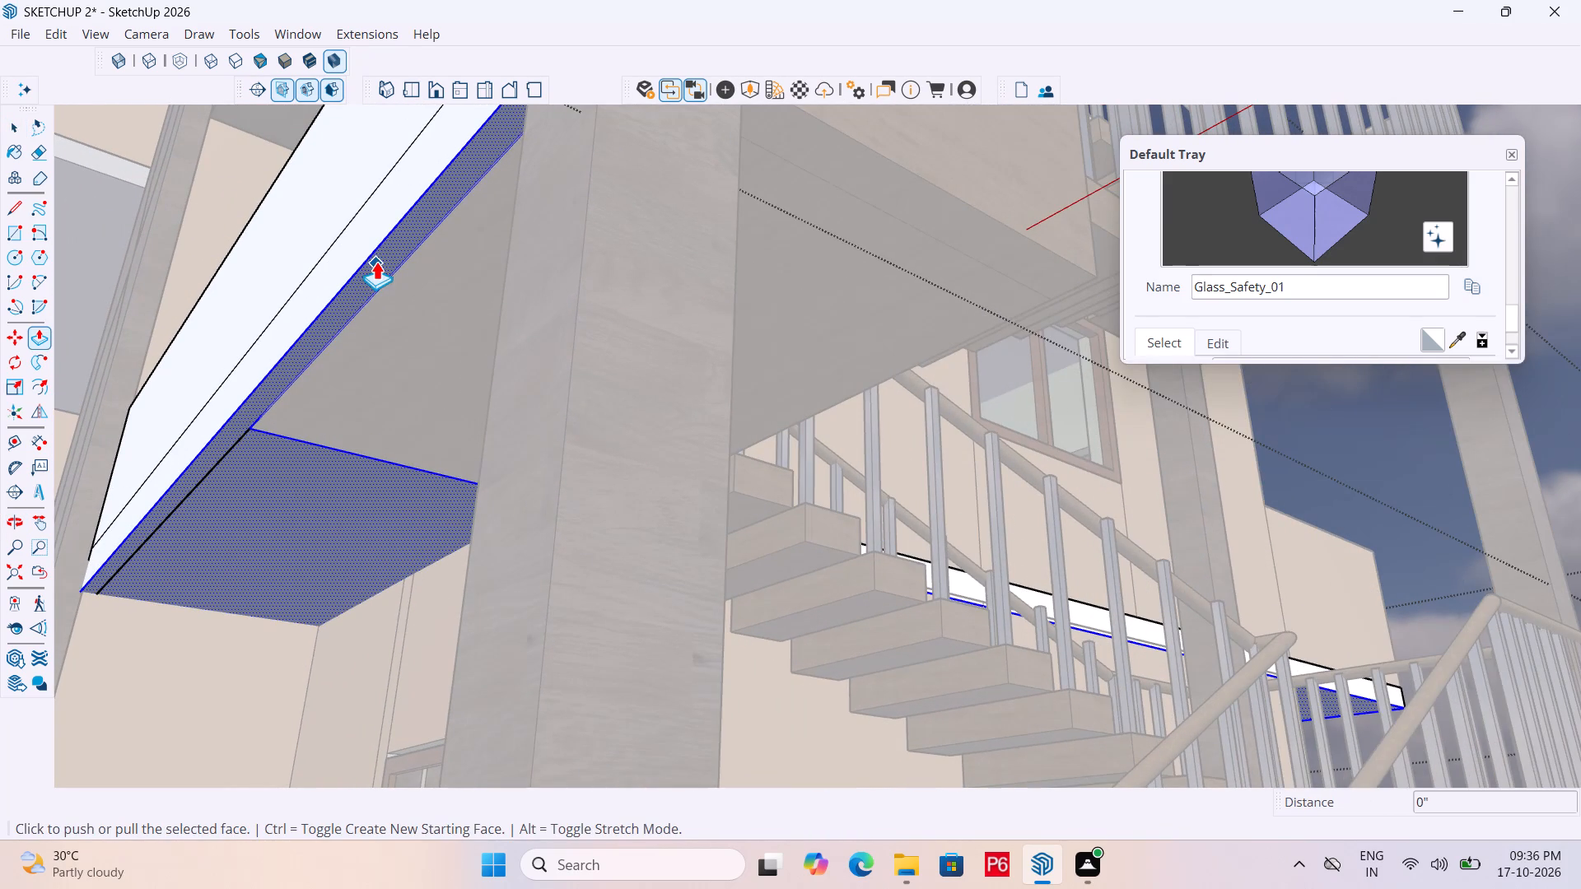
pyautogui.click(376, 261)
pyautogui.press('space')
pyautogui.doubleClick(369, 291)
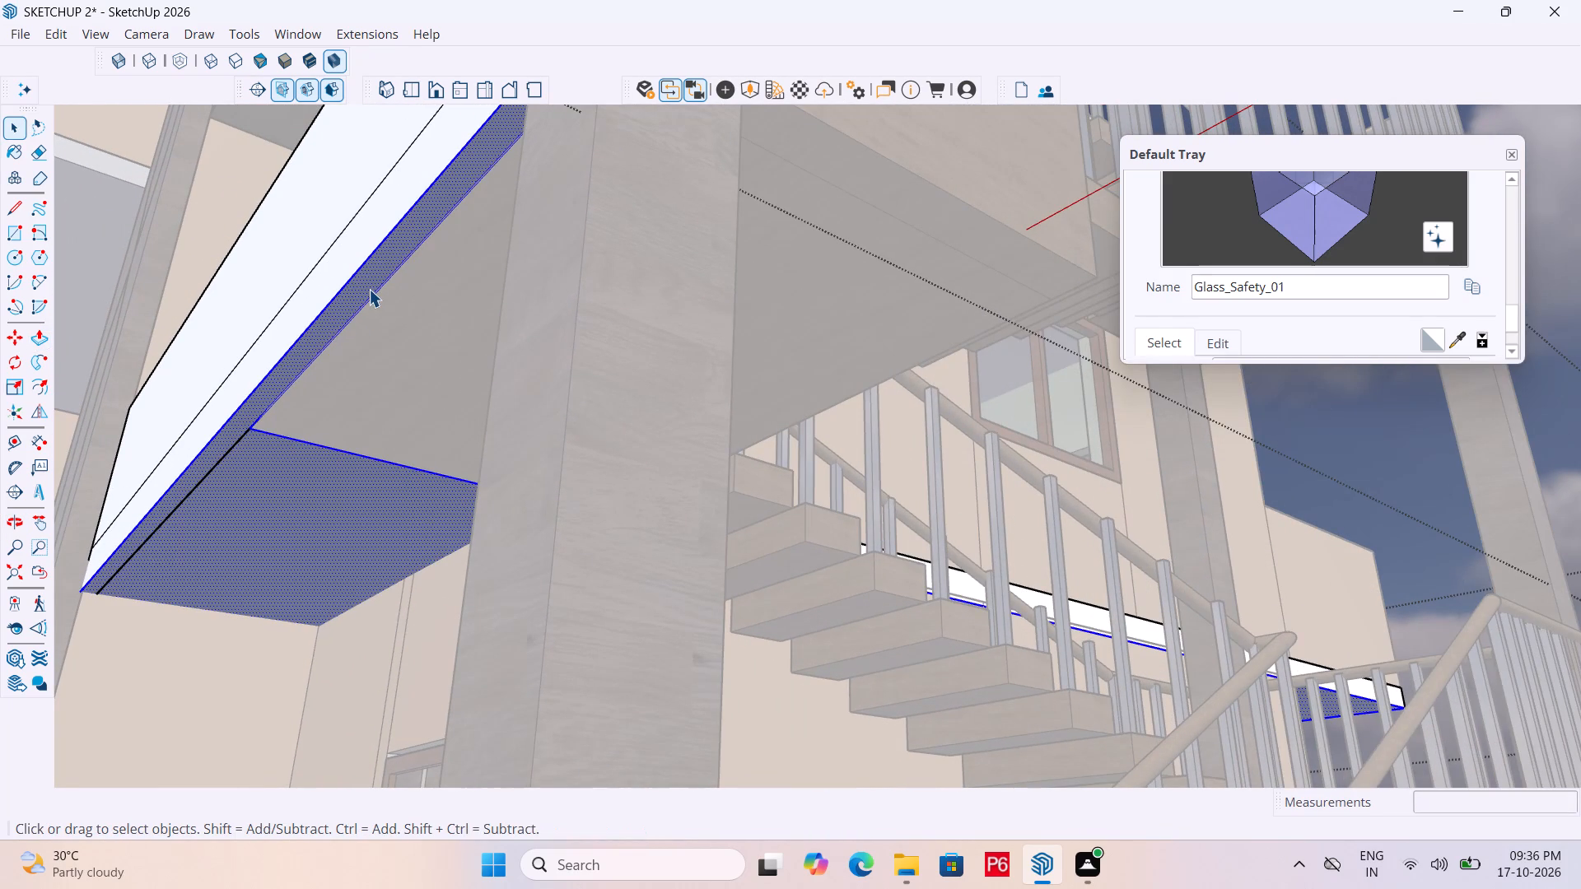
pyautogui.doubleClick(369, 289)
# Draw a rectangle about 17' 2 5/8" by 3" over the parapet's underside strip, from the grooved column to the stair-side column.
pyautogui.press('r')
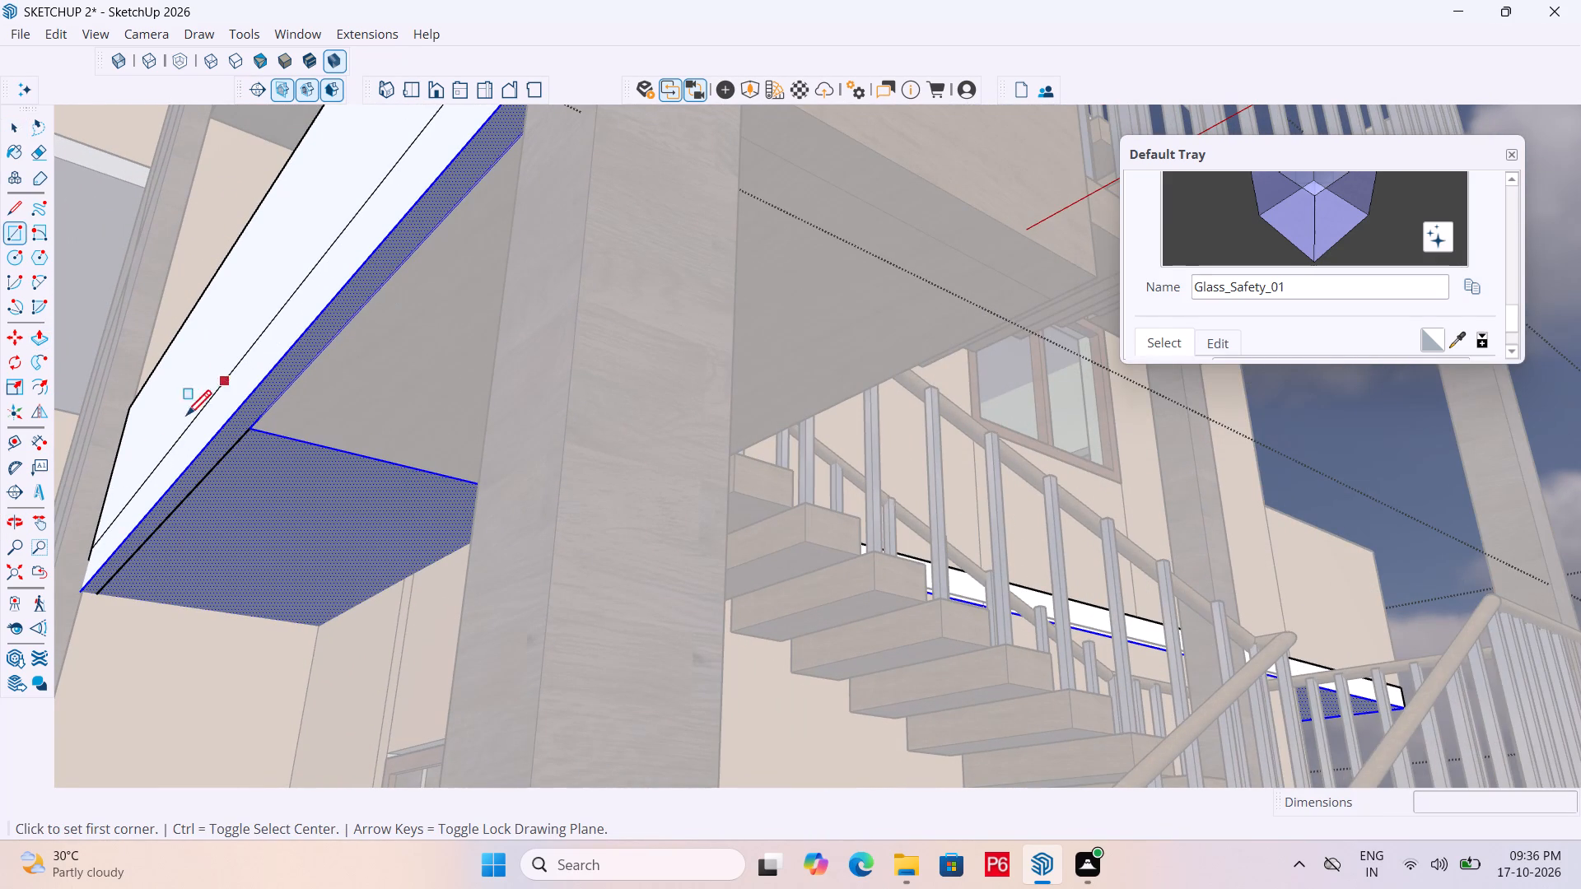
pyautogui.scroll(-6, 504, 492)
pyautogui.moveTo(513, 575); pyautogui.dragTo(692, 663, button='middle')
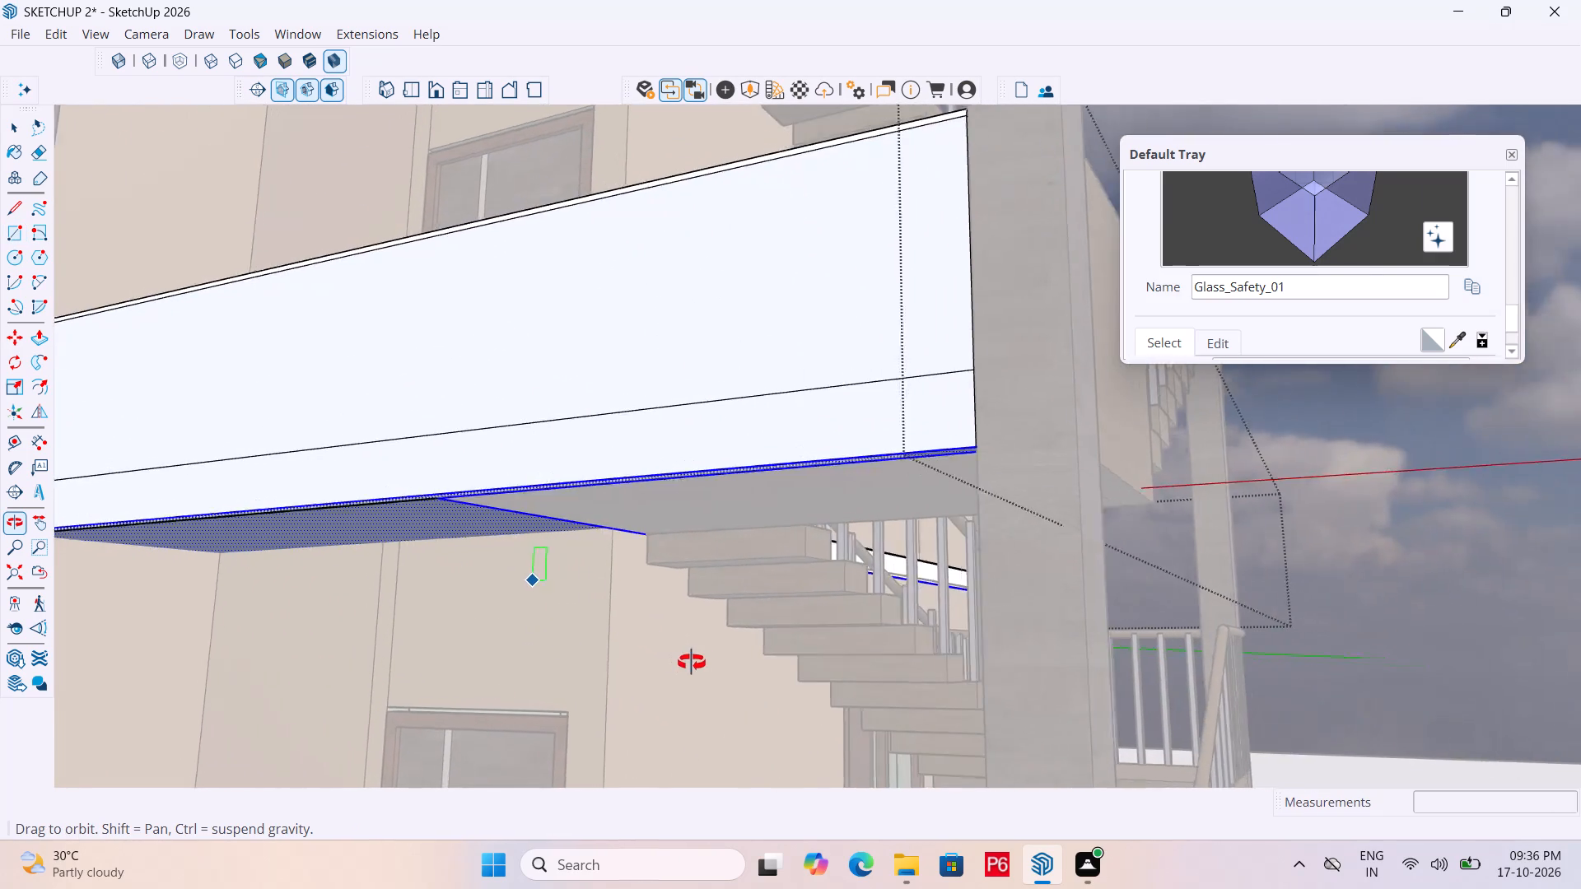
pyautogui.moveTo(692, 663); pyautogui.dragTo(511, 535, button='middle')
pyautogui.scroll(5, 204, 514)
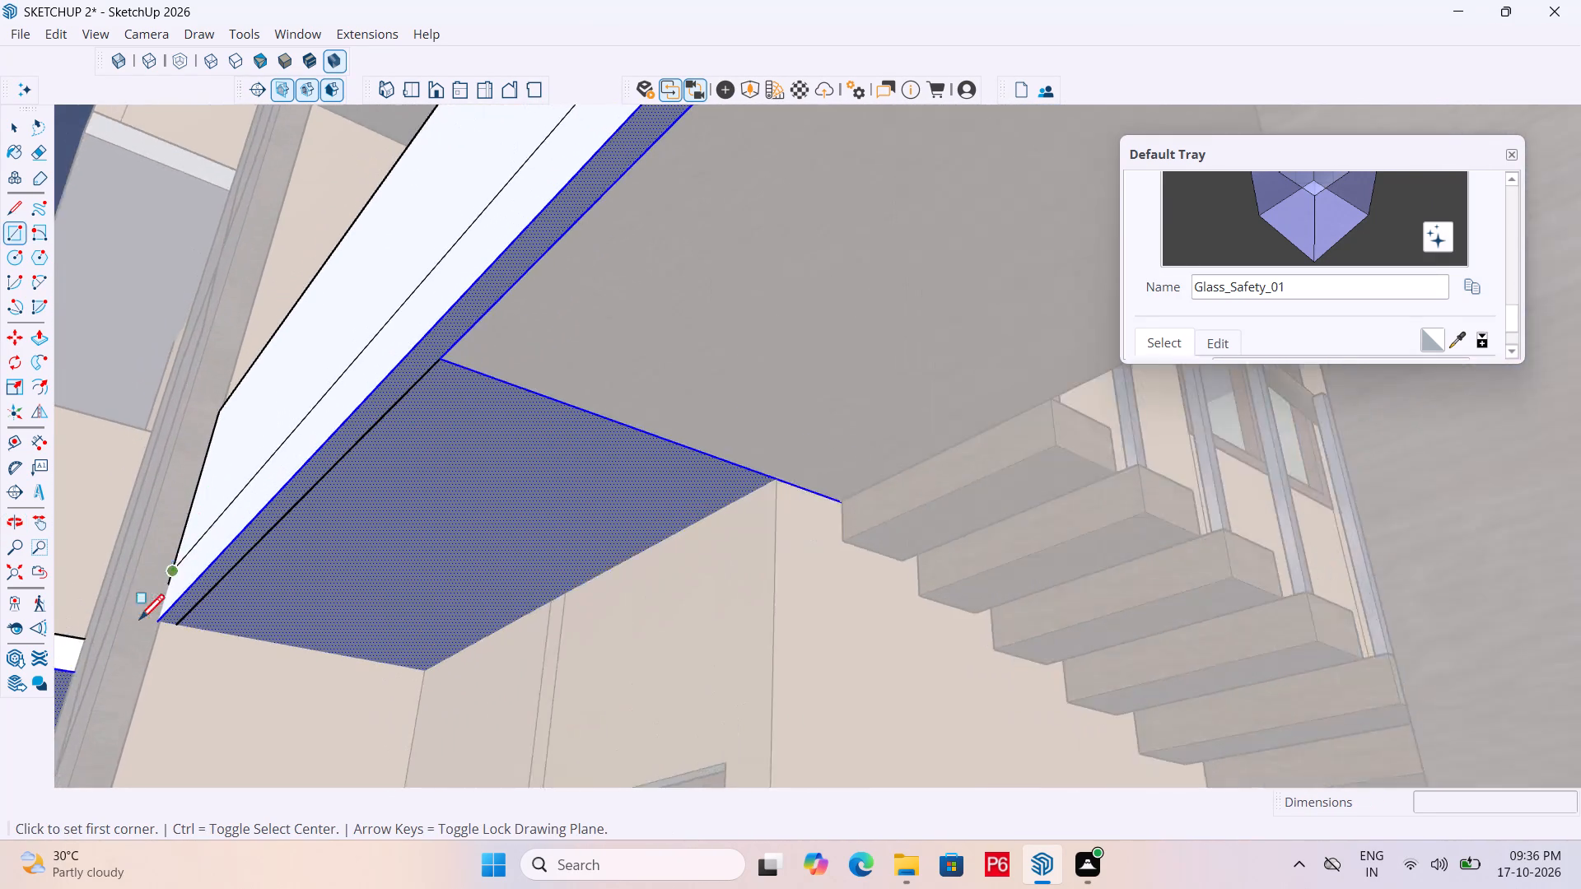
pyautogui.scroll(13, 139, 622)
pyautogui.middleClick(175, 570)
pyautogui.scroll(3, 184, 569)
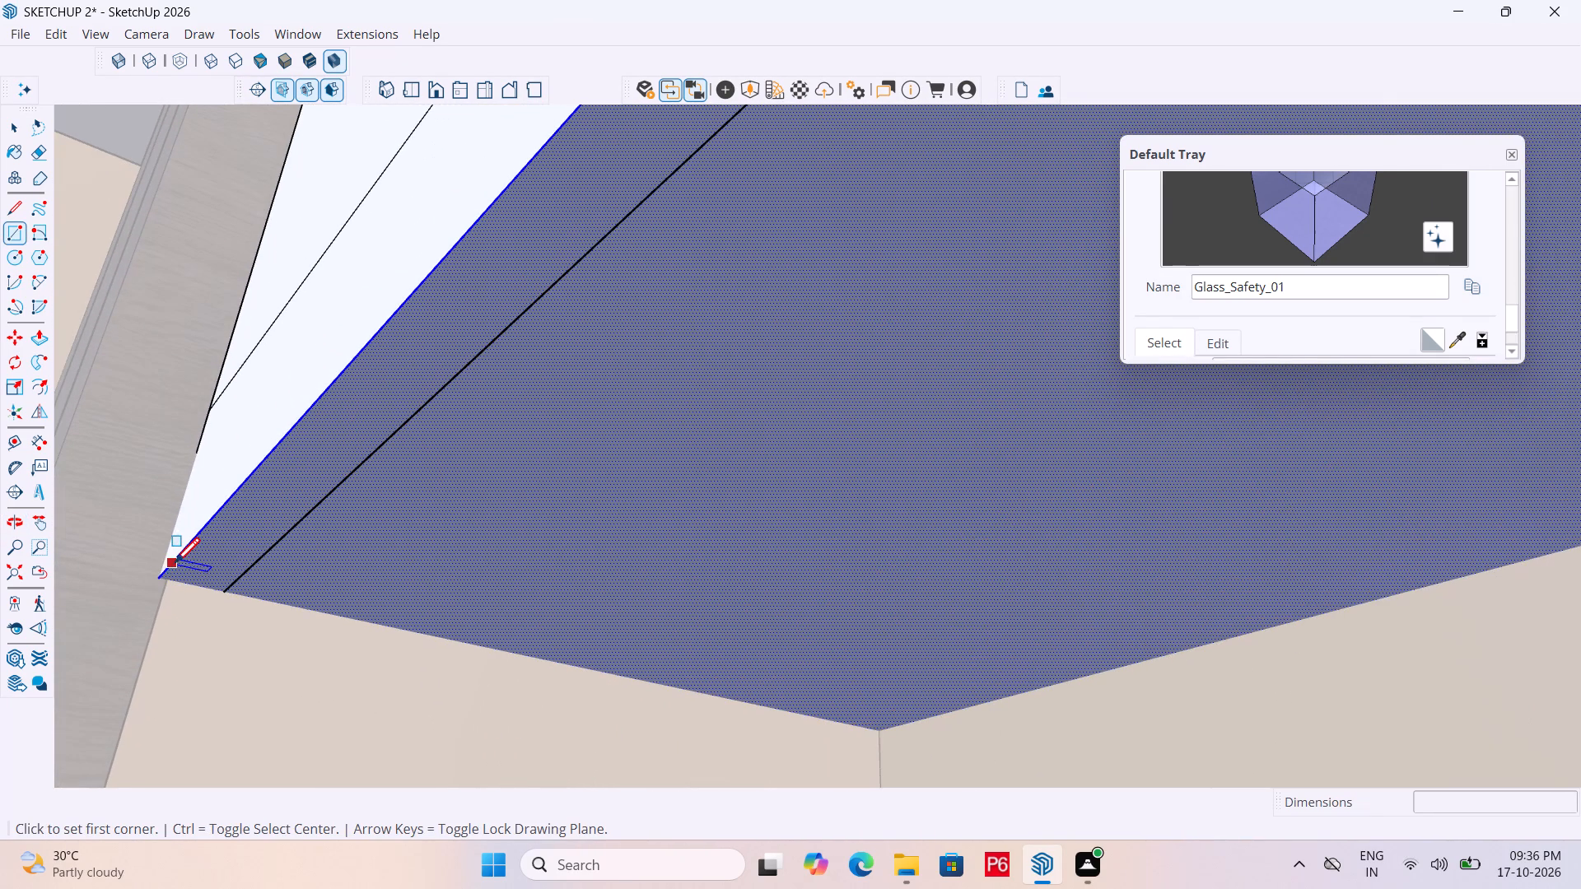
pyautogui.click(159, 576)
pyautogui.scroll(-7, 318, 450)
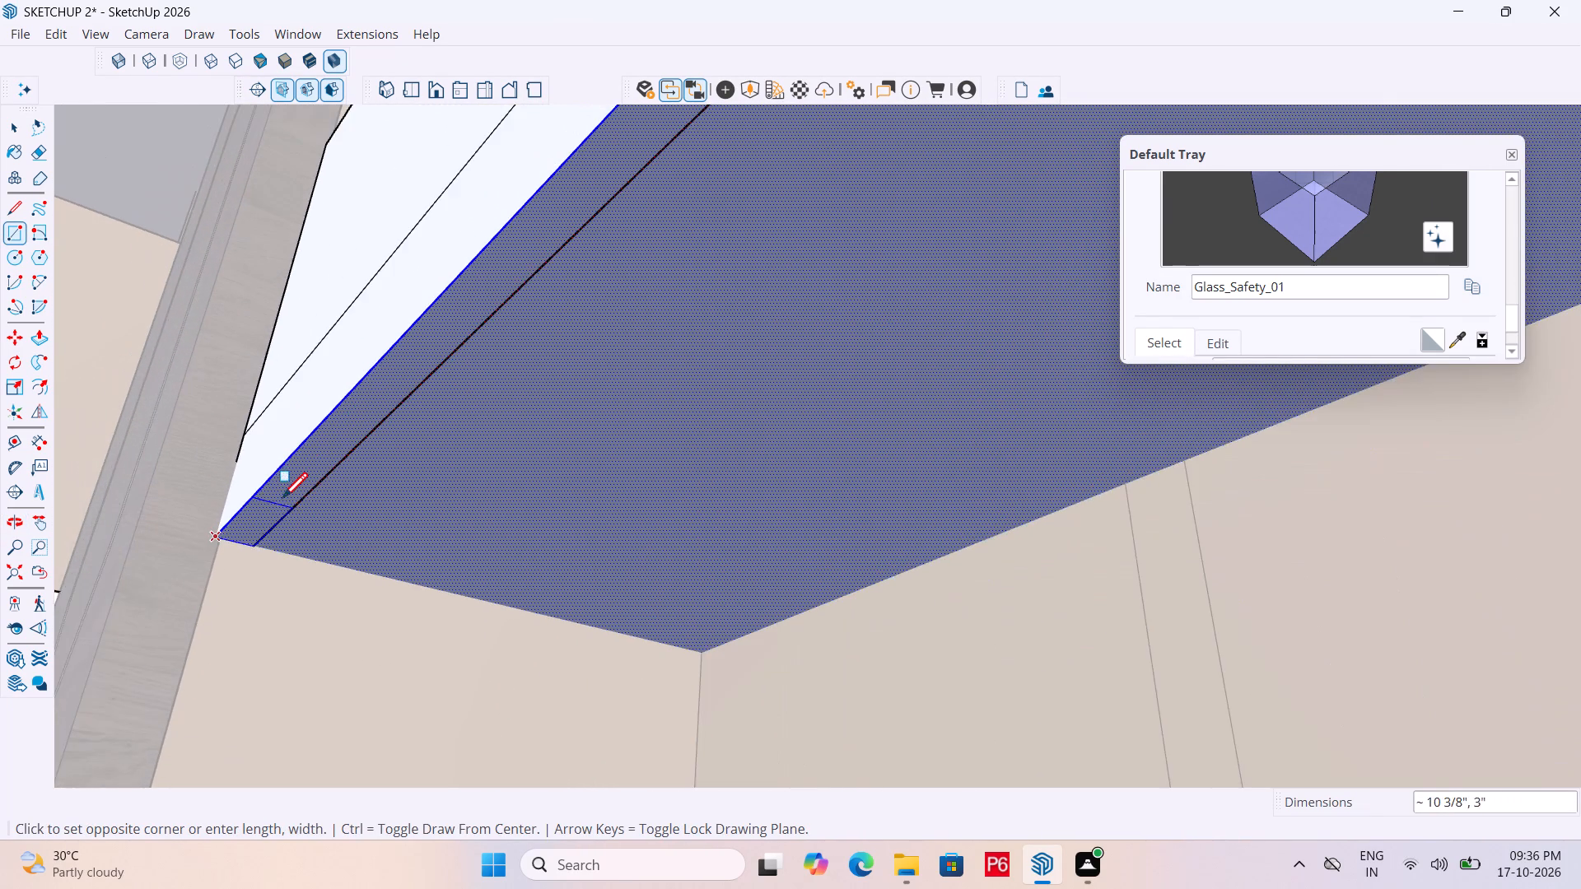
pyautogui.scroll(-7, 315, 531)
pyautogui.scroll(-6, 459, 583)
pyautogui.moveTo(491, 578); pyautogui.dragTo(672, 609, button='middle')
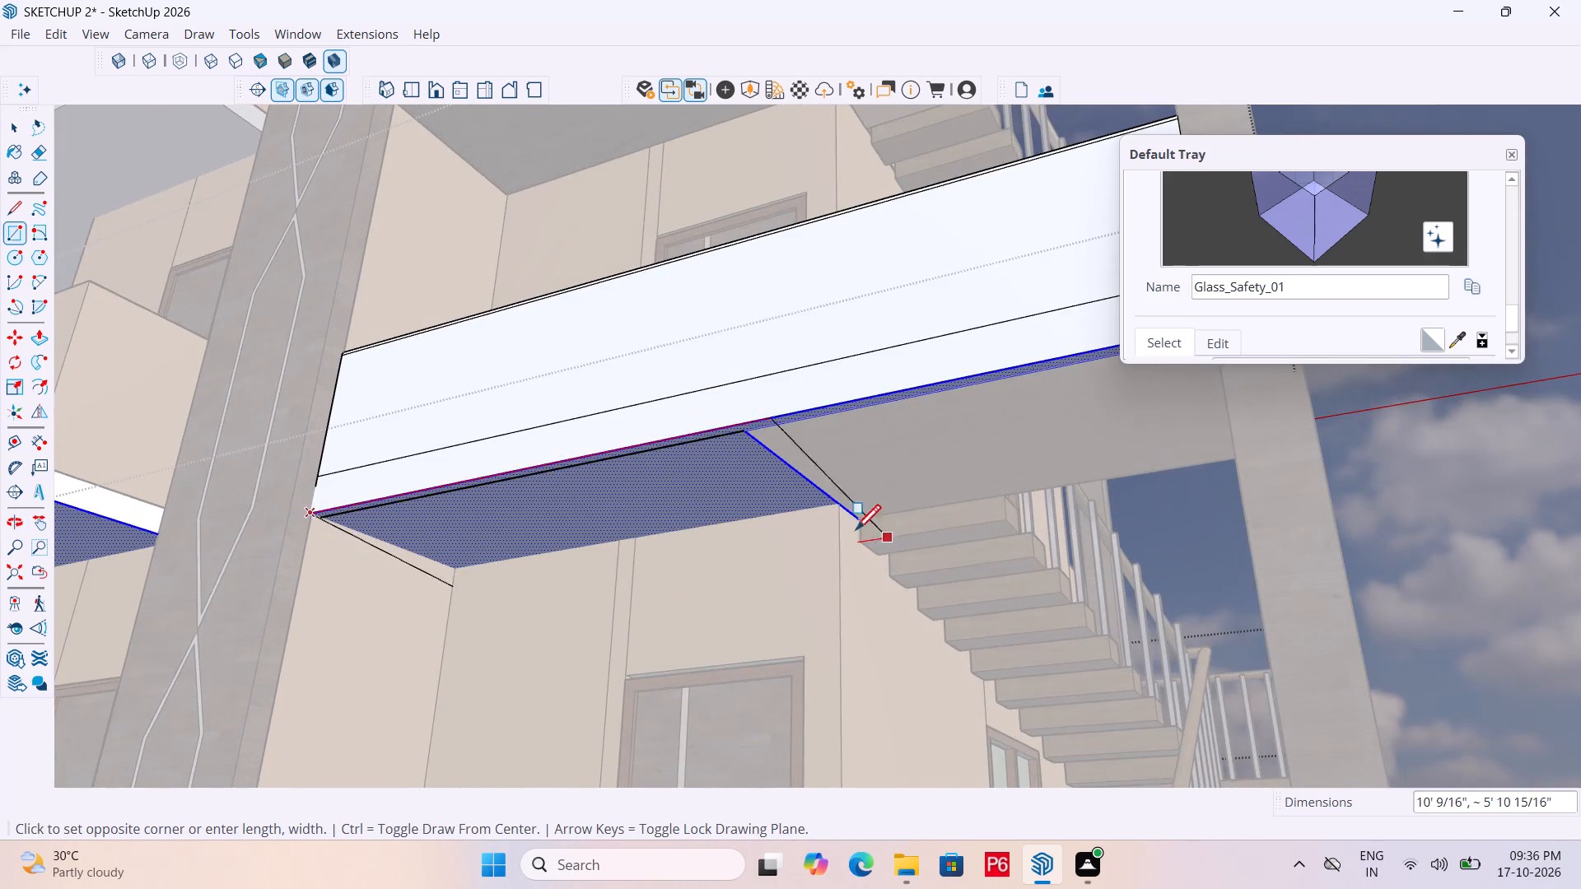
pyautogui.scroll(-5, 487, 606)
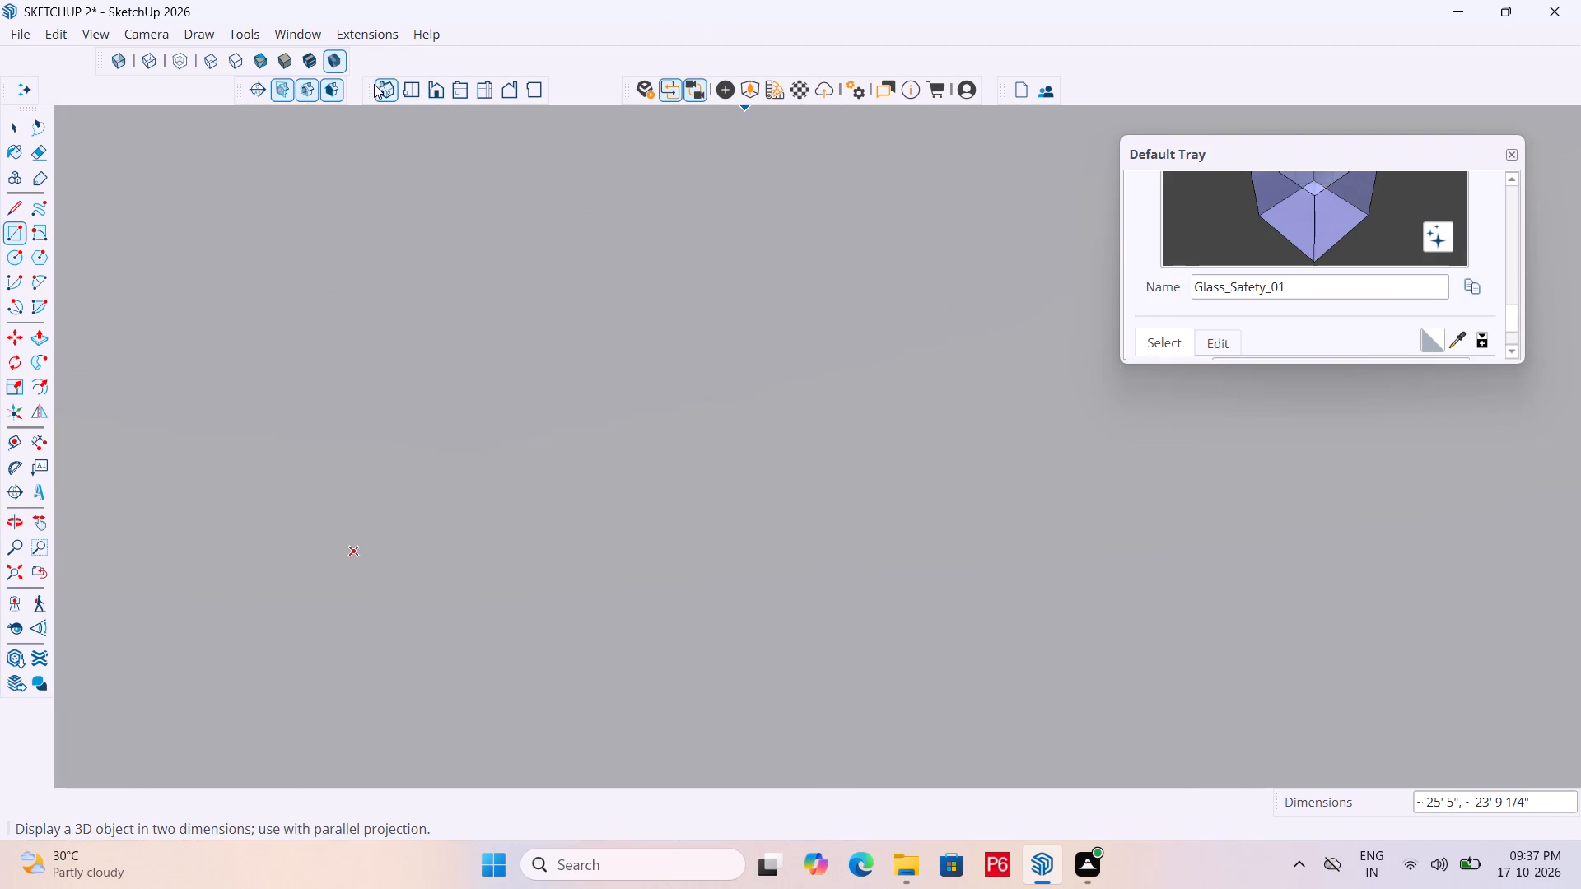
pyautogui.click(430, 91)
pyautogui.scroll(-3, 501, 558)
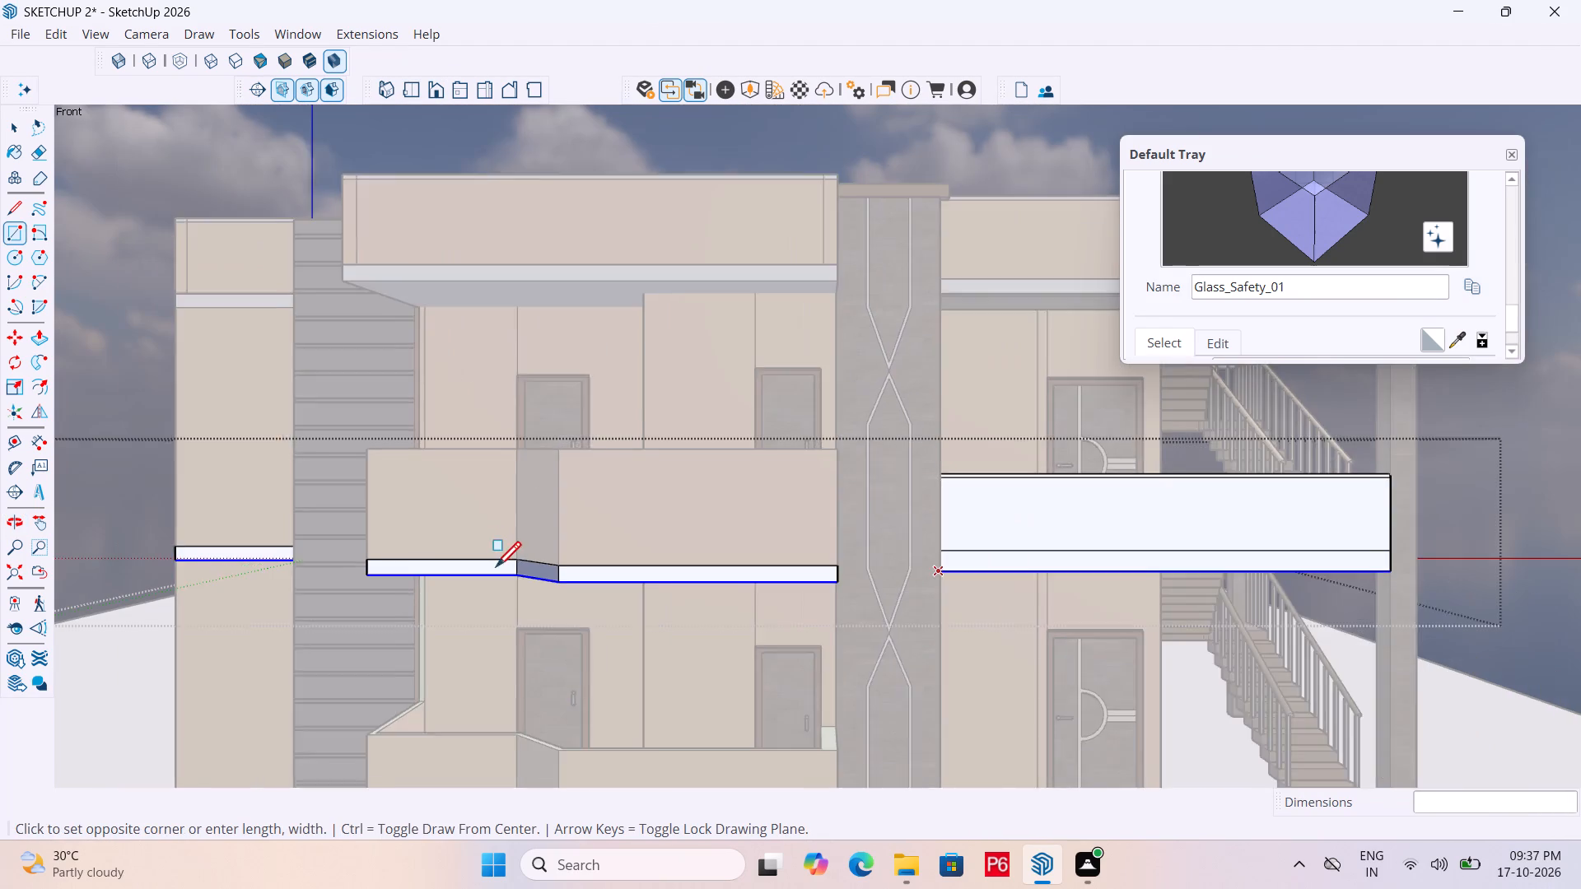
pyautogui.scroll(-5, 348, 566)
pyautogui.moveTo(1014, 584); pyautogui.dragTo(1040, 514, button='middle')
pyautogui.scroll(11, 1040, 514)
pyautogui.scroll(2, 1104, 467)
pyautogui.moveTo(1106, 464); pyautogui.dragTo(1133, 380, button='middle')
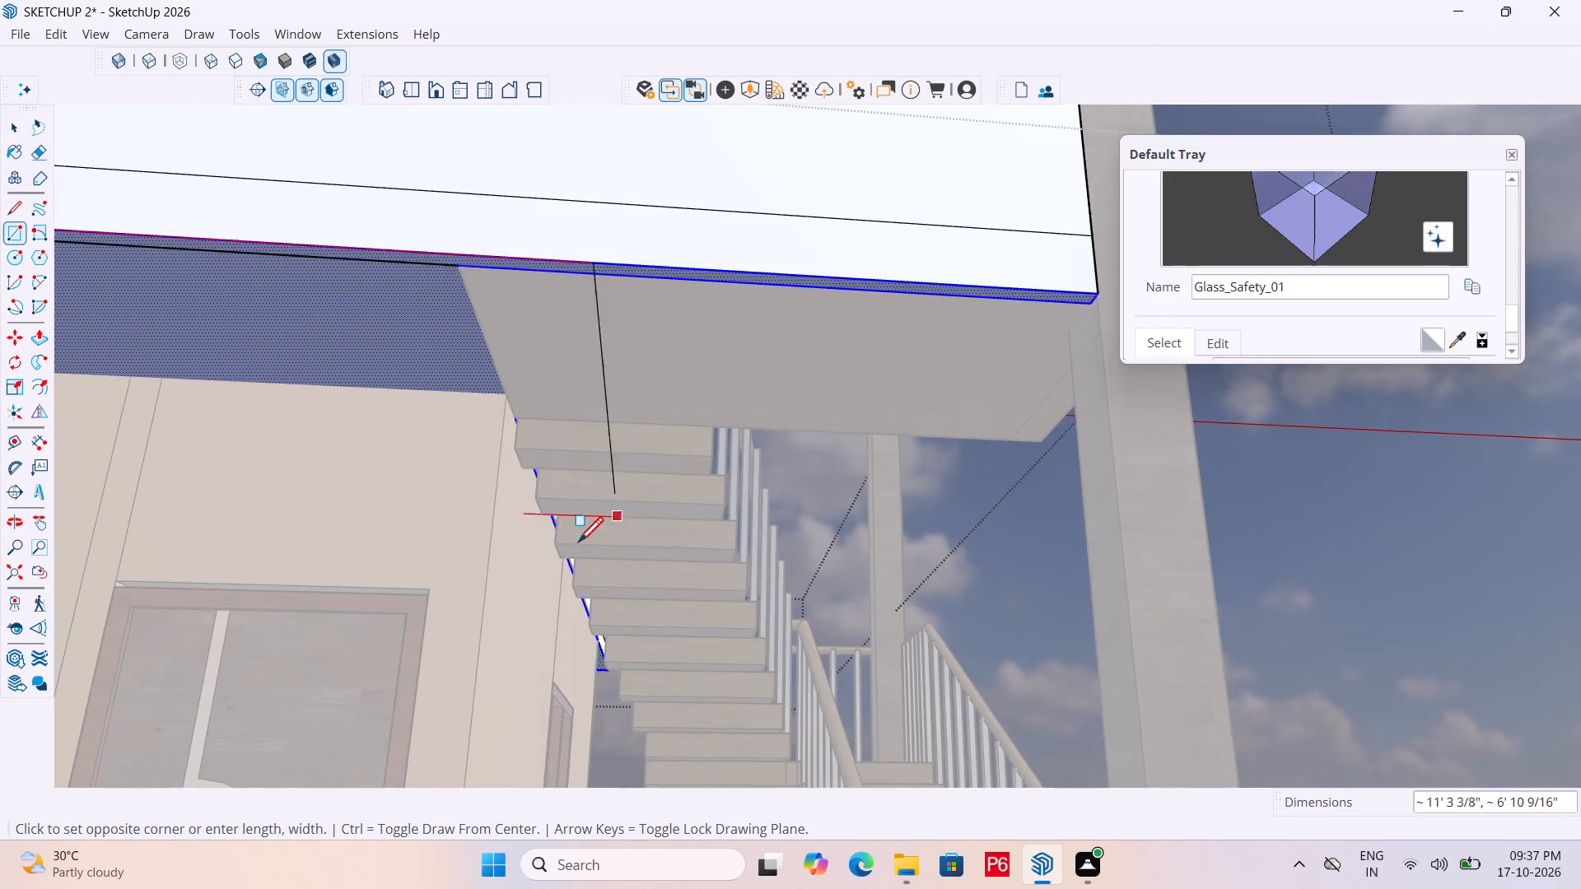
pyautogui.scroll(-6, 520, 567)
pyautogui.moveTo(315, 468); pyautogui.dragTo(212, 483, button='middle')
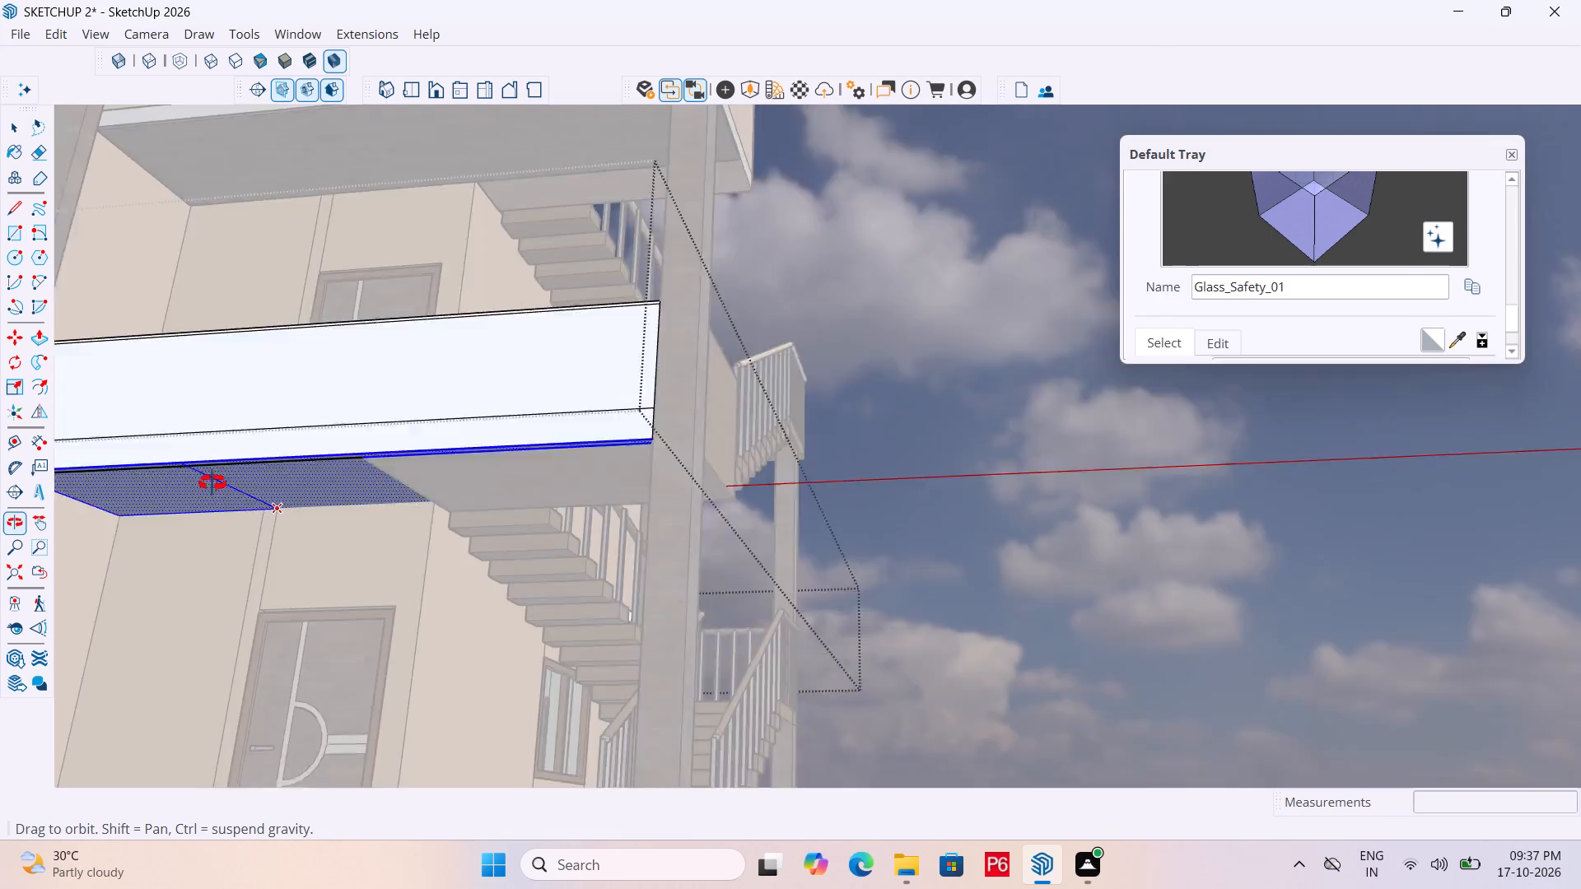
pyautogui.moveTo(212, 483); pyautogui.dragTo(265, 521, button='middle')
pyautogui.scroll(-3, 536, 506)
pyautogui.moveTo(444, 482); pyautogui.dragTo(282, 466, button='middle')
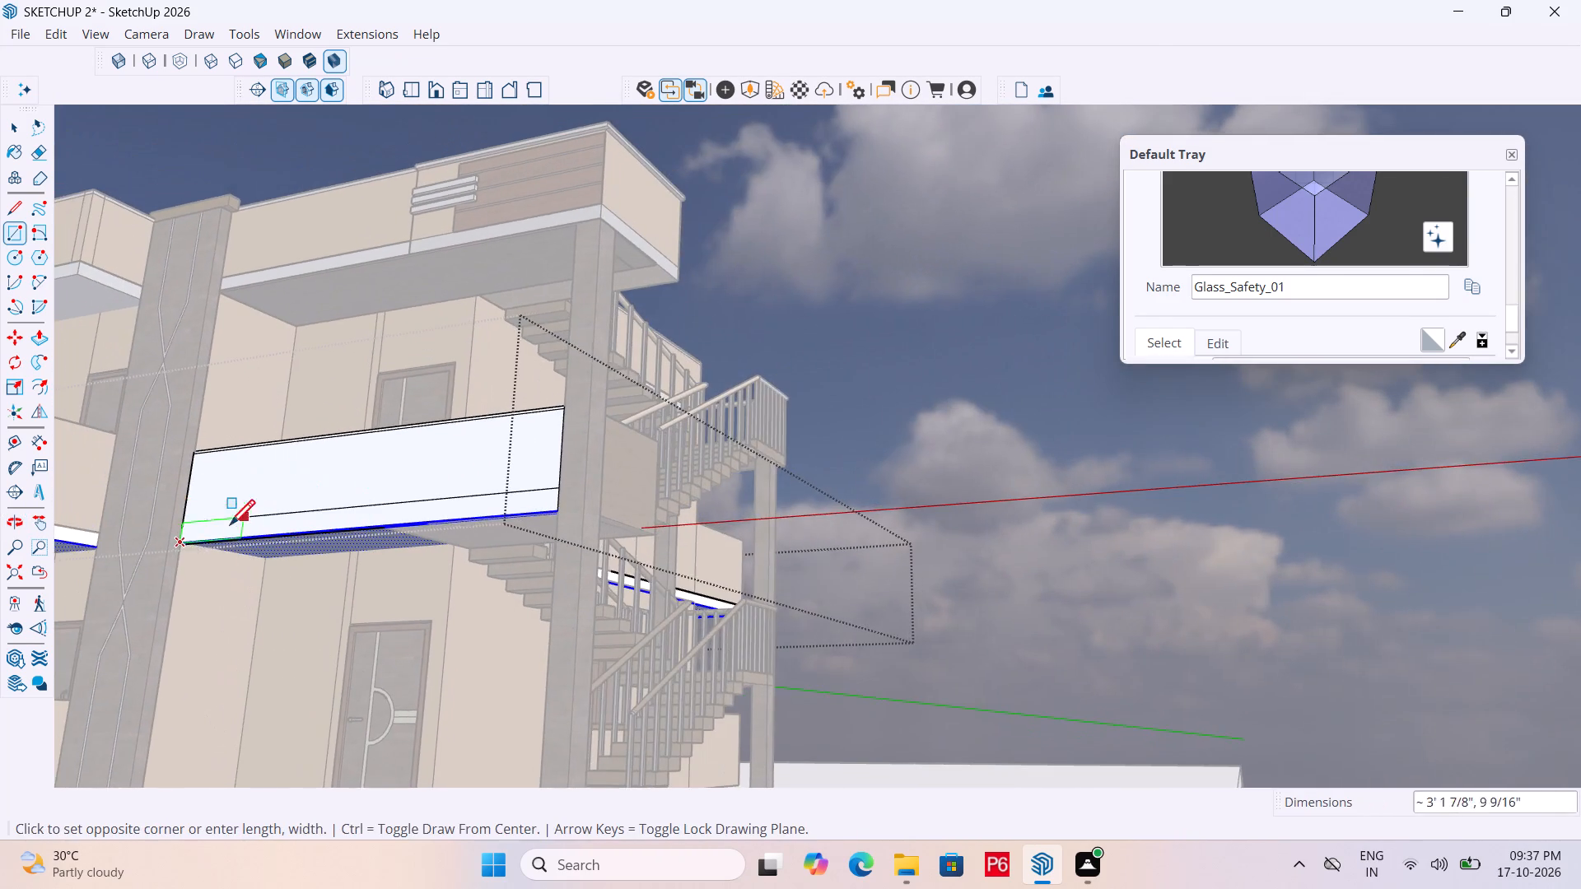
pyautogui.scroll(12, 208, 548)
pyautogui.moveTo(217, 550); pyautogui.dragTo(235, 548, button='middle')
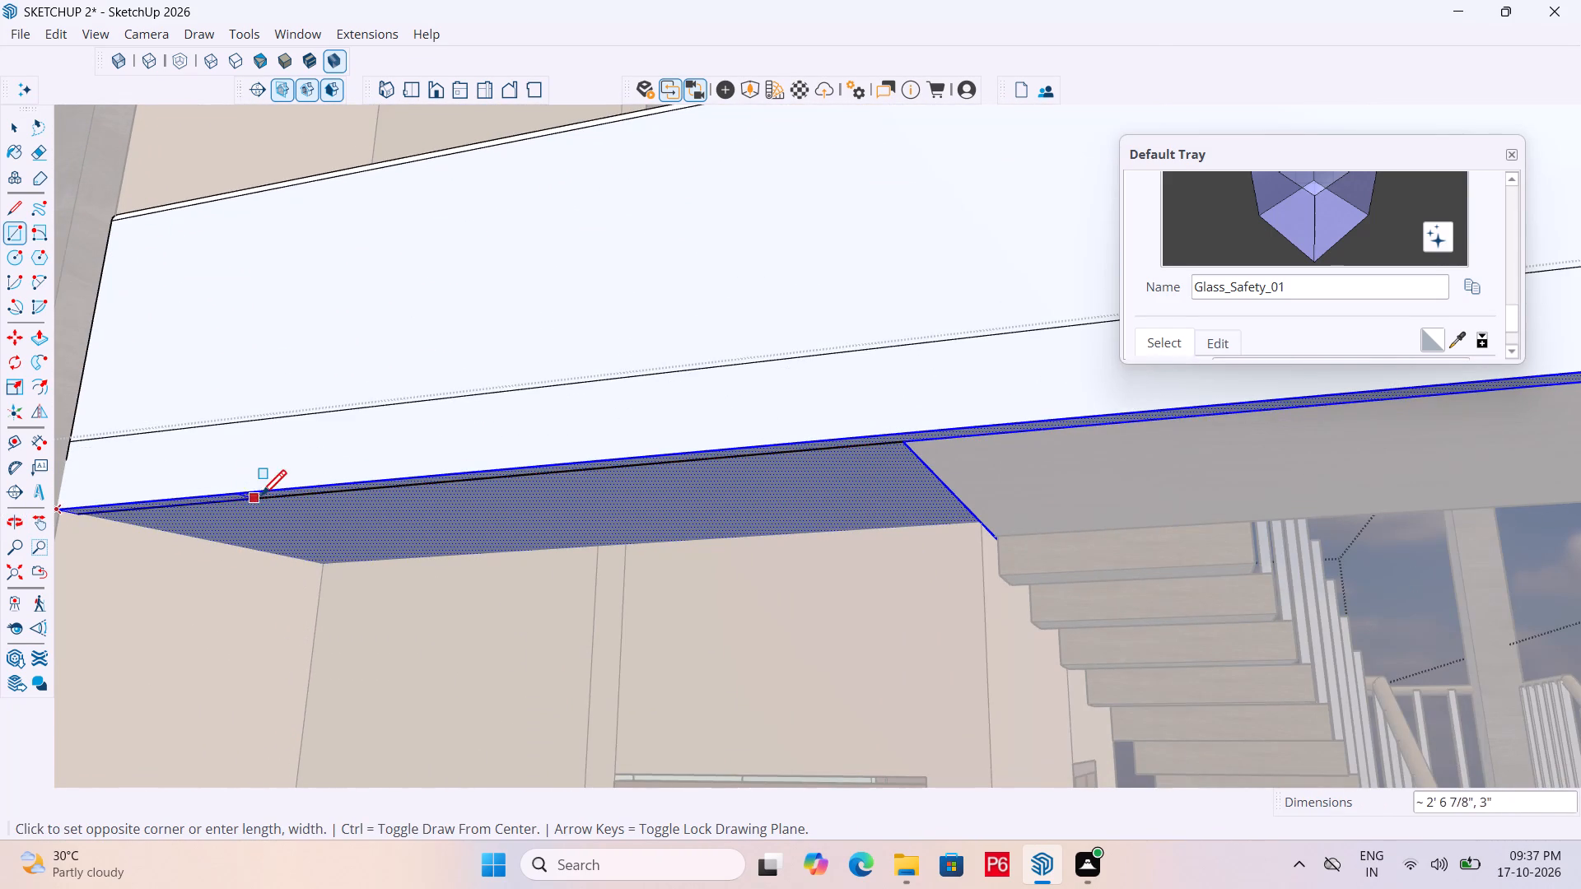
pyautogui.scroll(-7, 310, 565)
pyautogui.moveTo(980, 575); pyautogui.dragTo(1300, 611, button='middle')
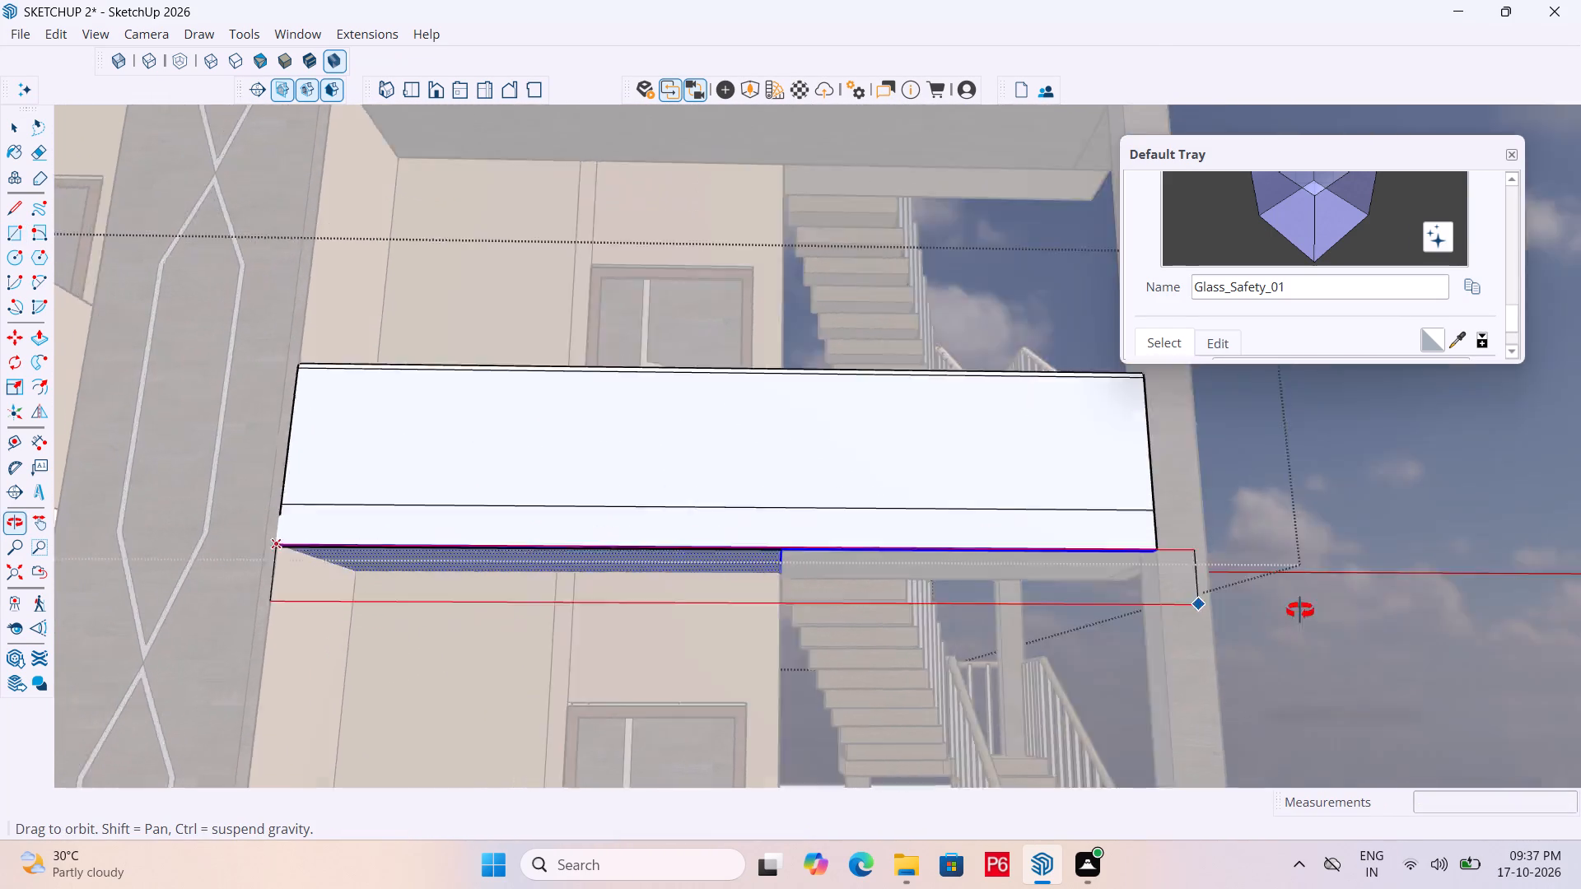
pyautogui.moveTo(1300, 611); pyautogui.dragTo(1289, 636, button='middle')
pyautogui.scroll(10, 1289, 636)
pyautogui.middleClick(1237, 652)
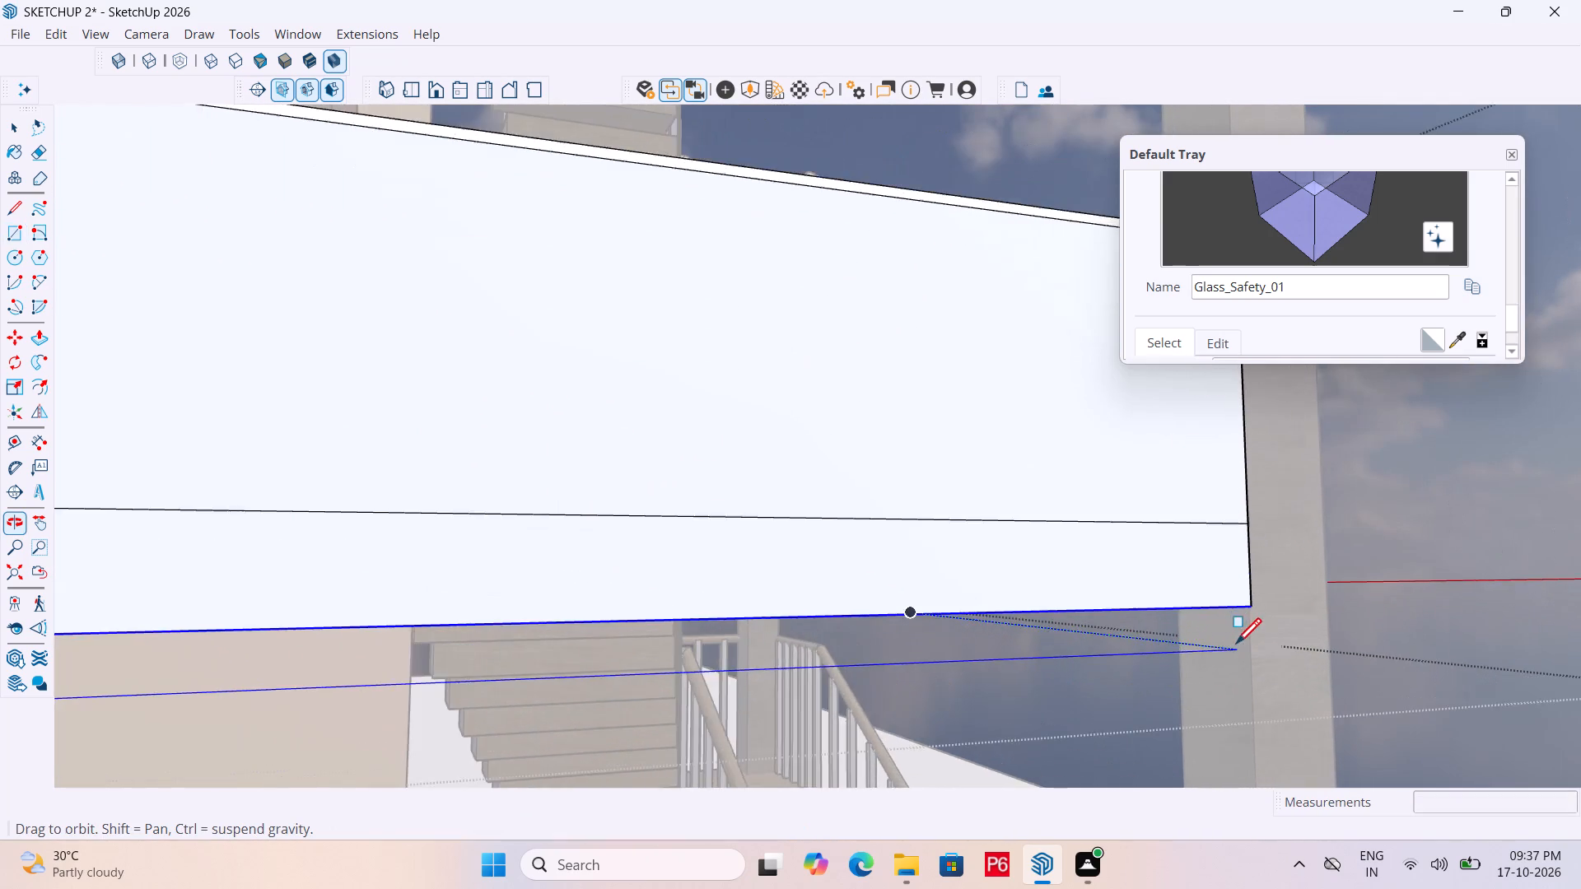
pyautogui.moveTo(1236, 642); pyautogui.dragTo(1257, 457, button='middle')
pyautogui.scroll(11, 1238, 533)
pyautogui.middleClick(1250, 571)
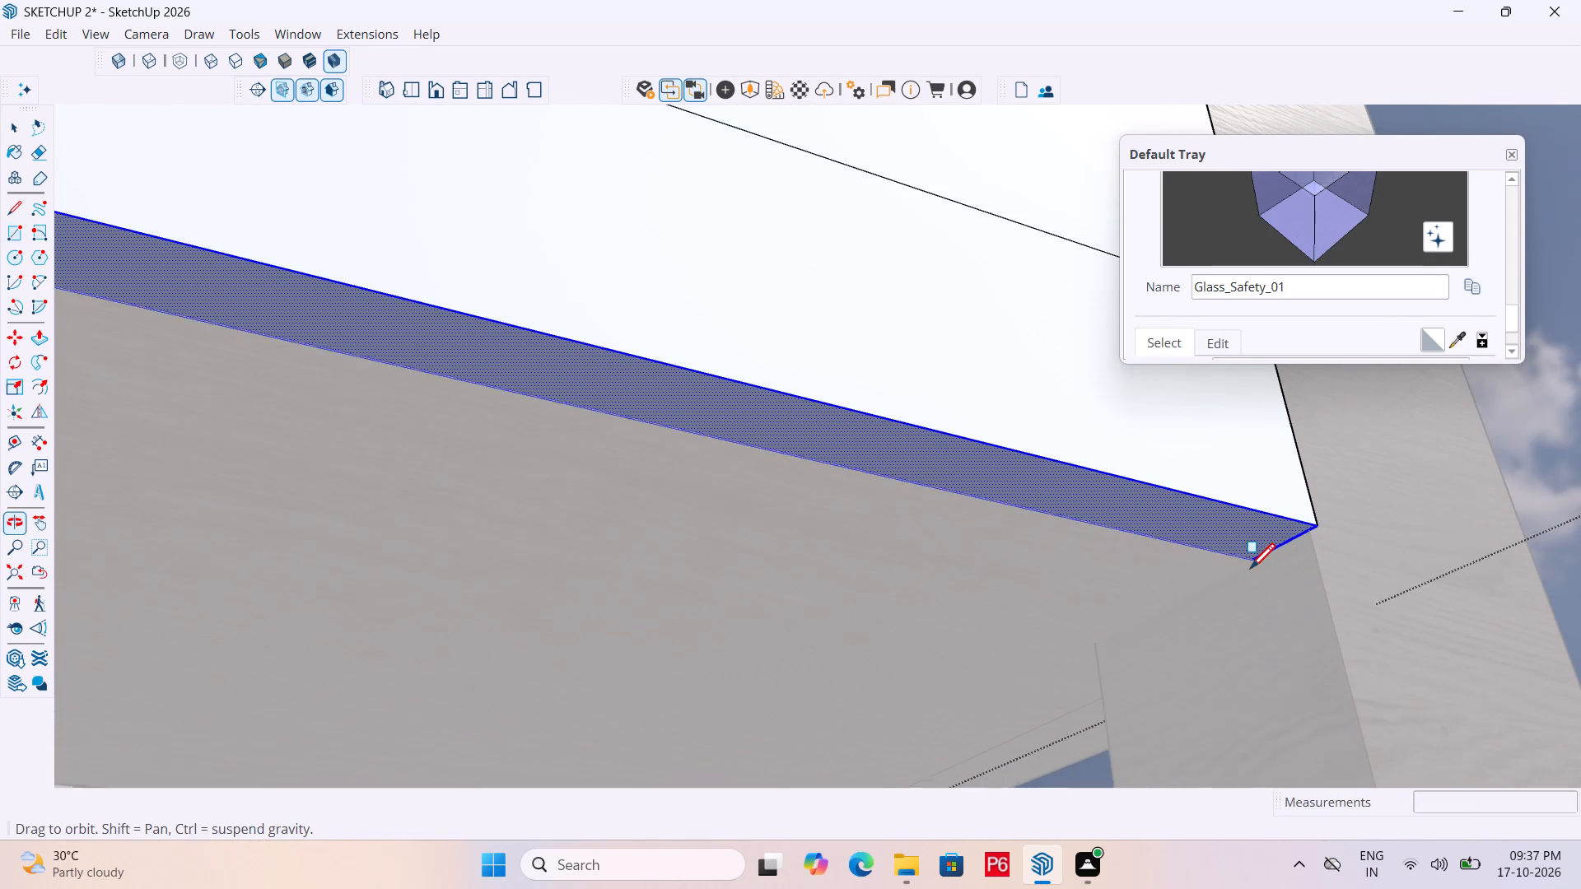
pyautogui.click(1257, 562)
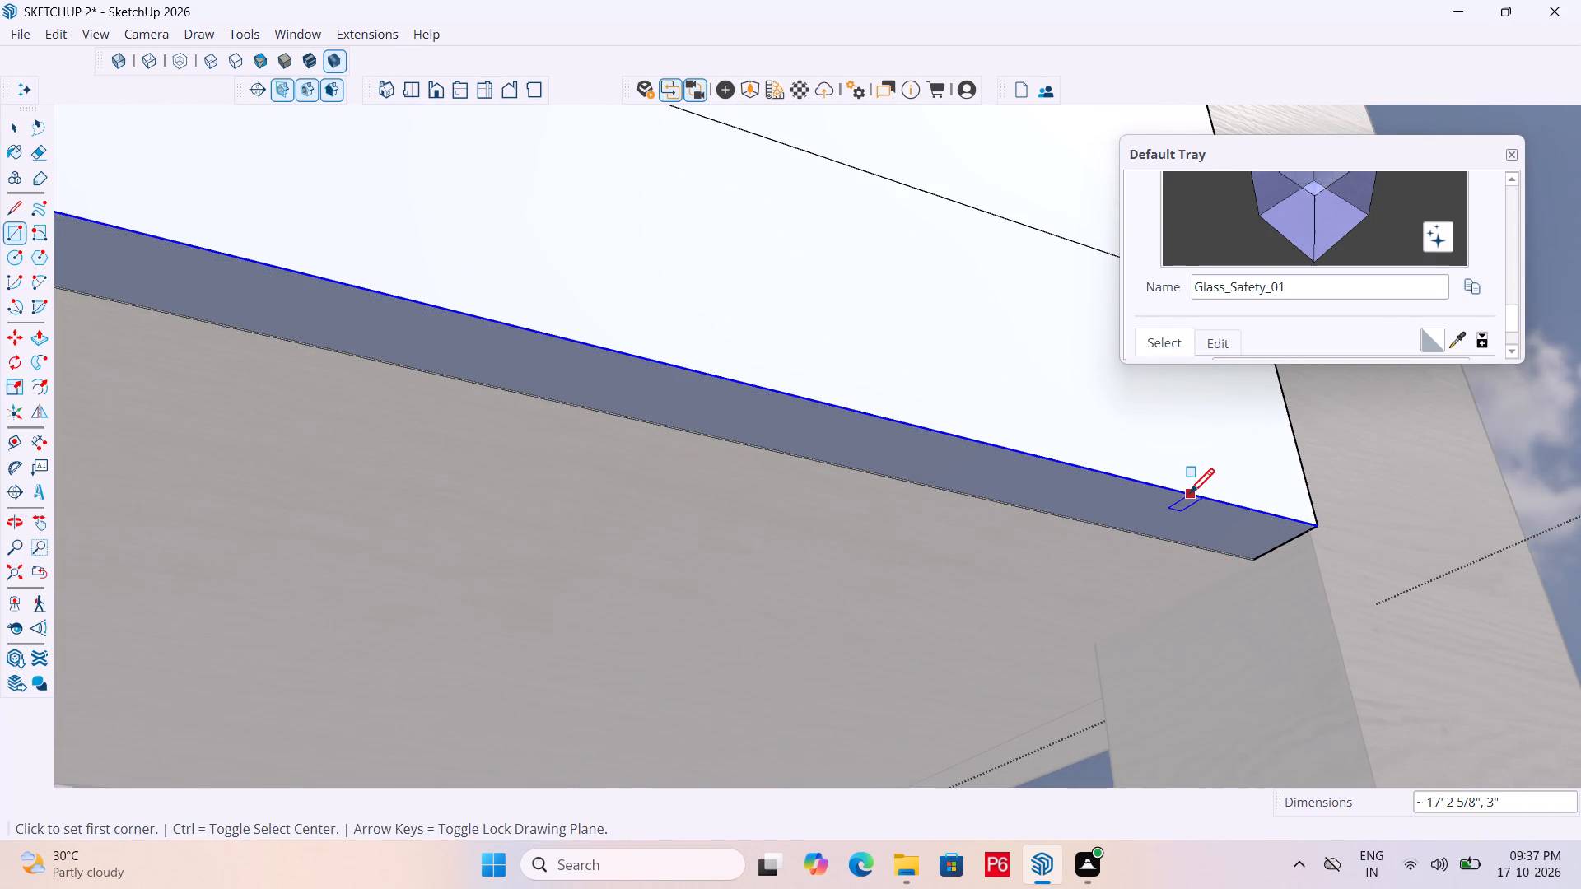
# Push the parapet's 3" wide underside strip up 7" with Push/Pull.
pyautogui.scroll(-2, 1188, 496)
pyautogui.moveTo(1168, 496); pyautogui.dragTo(895, 417, button='middle')
pyautogui.press('space')
pyautogui.click(970, 356)
pyautogui.doubleClick(970, 356)
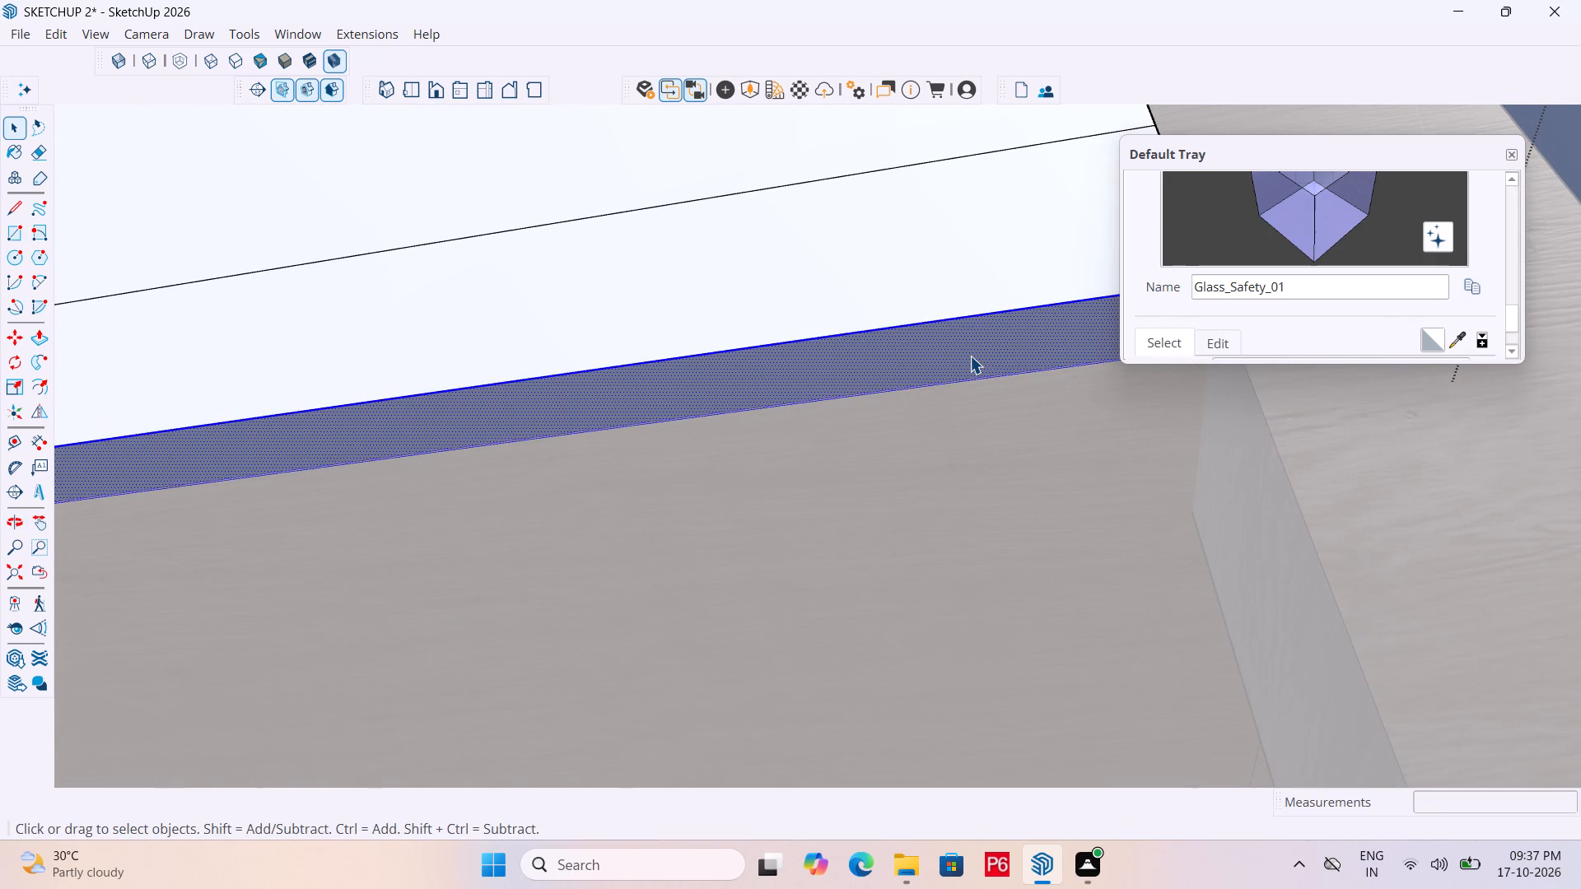
pyautogui.click(959, 352)
pyautogui.press('p')
pyautogui.click(959, 352)
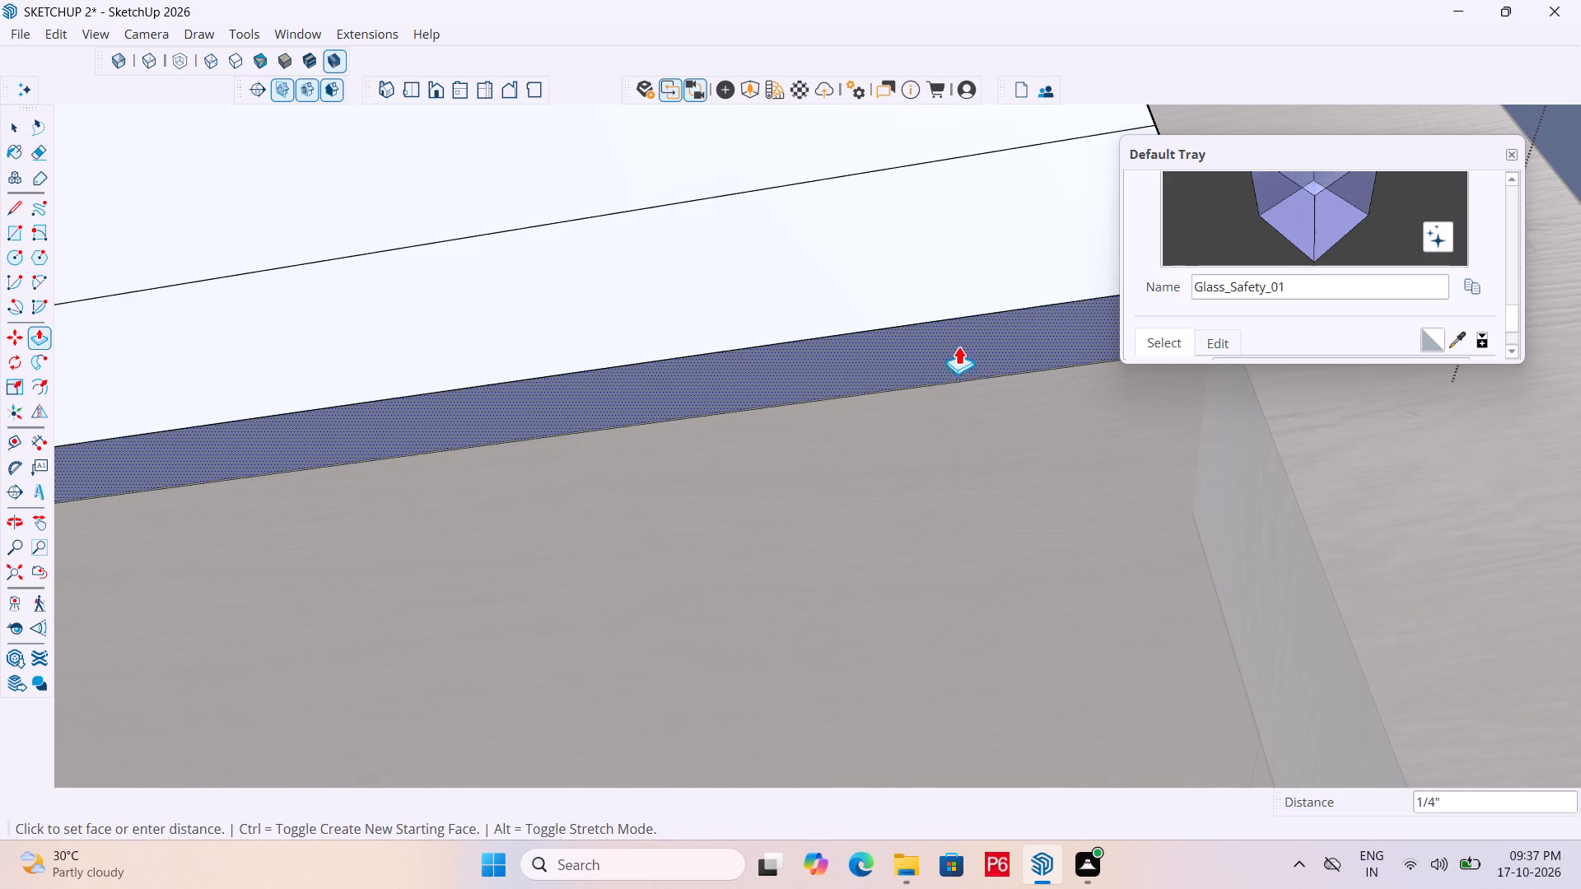
pyautogui.click(954, 216)
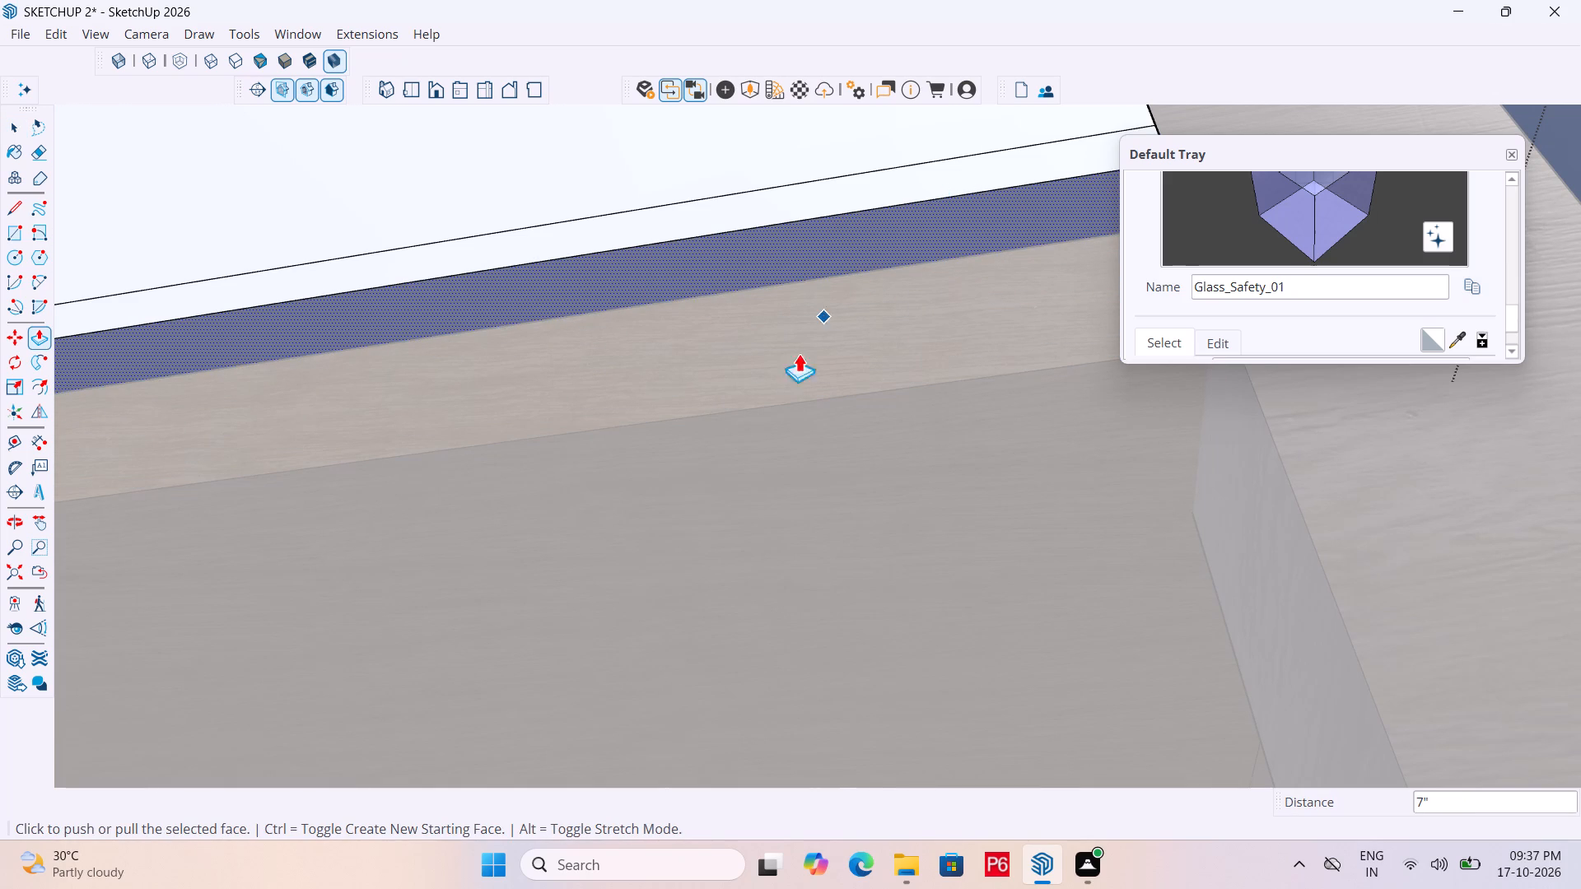
# Push the parapet's raised underside strip up a further 1 15/16", up to the line on its outer face.
pyautogui.scroll(-6, 820, 421)
pyautogui.moveTo(949, 455); pyautogui.dragTo(817, 645, button='middle')
pyautogui.scroll(-1, 940, 472)
pyautogui.scroll(-5, 1042, 498)
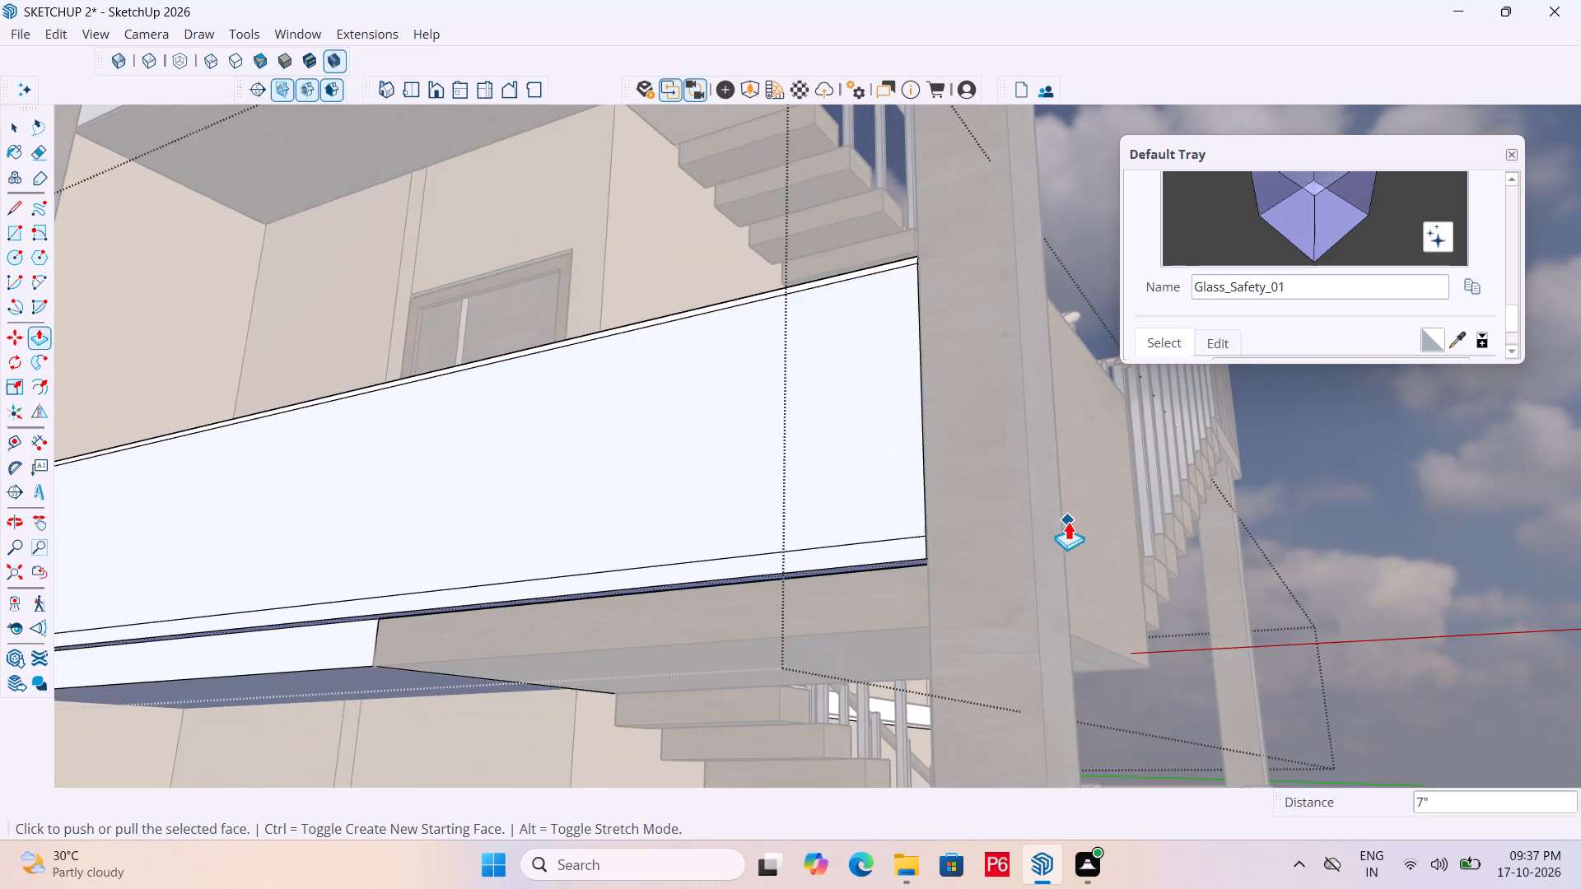
pyautogui.moveTo(727, 511); pyautogui.dragTo(627, 478, button='middle')
pyautogui.scroll(1, 627, 478)
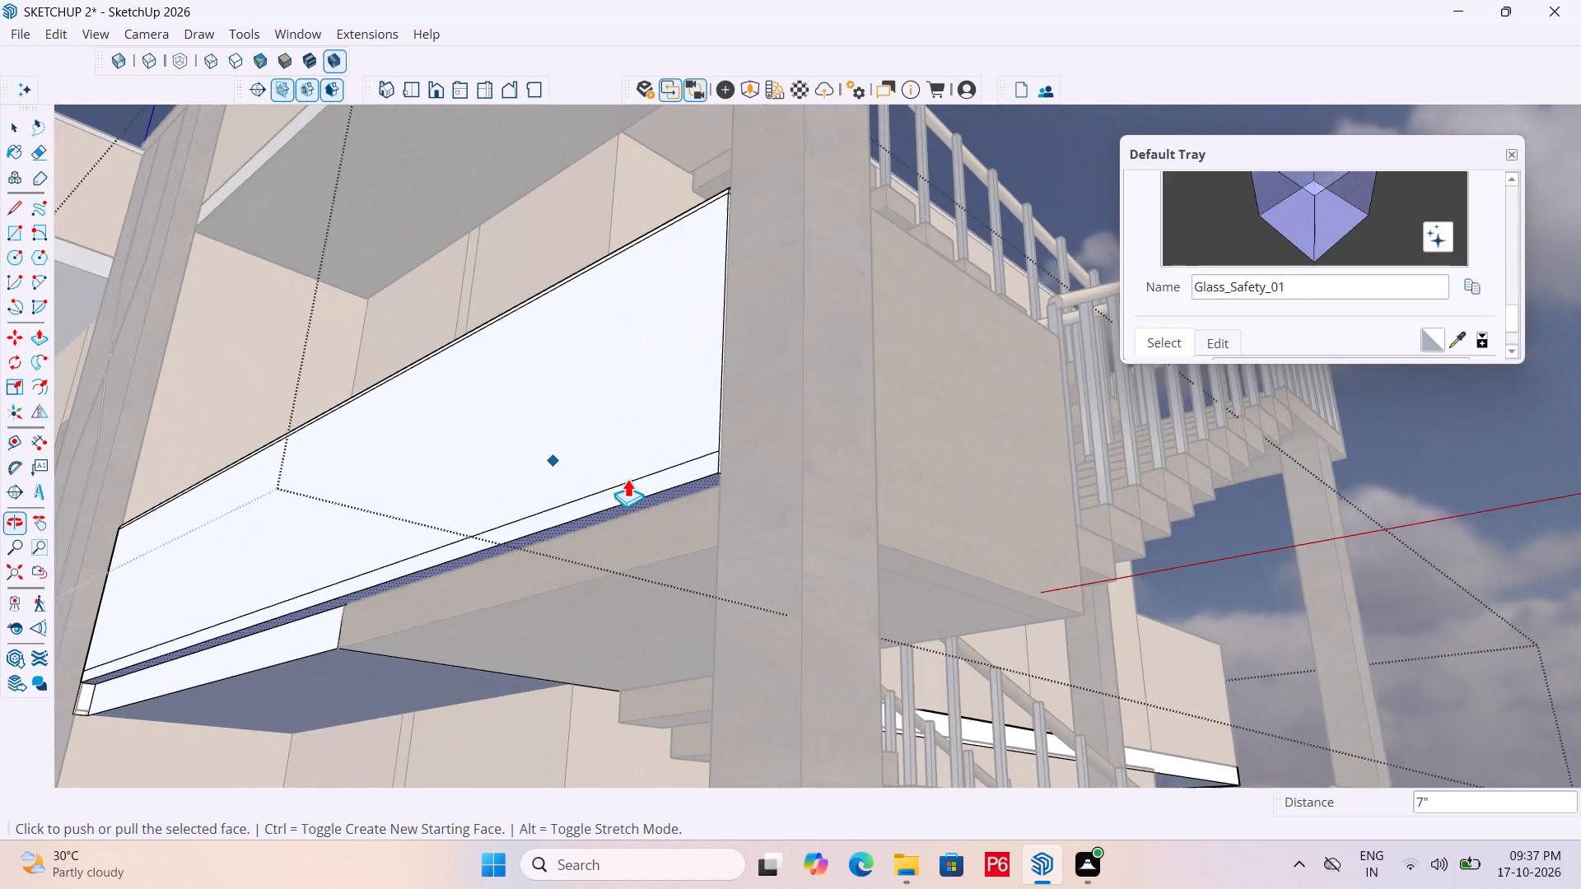
pyautogui.scroll(8, 641, 519)
pyautogui.click(695, 472)
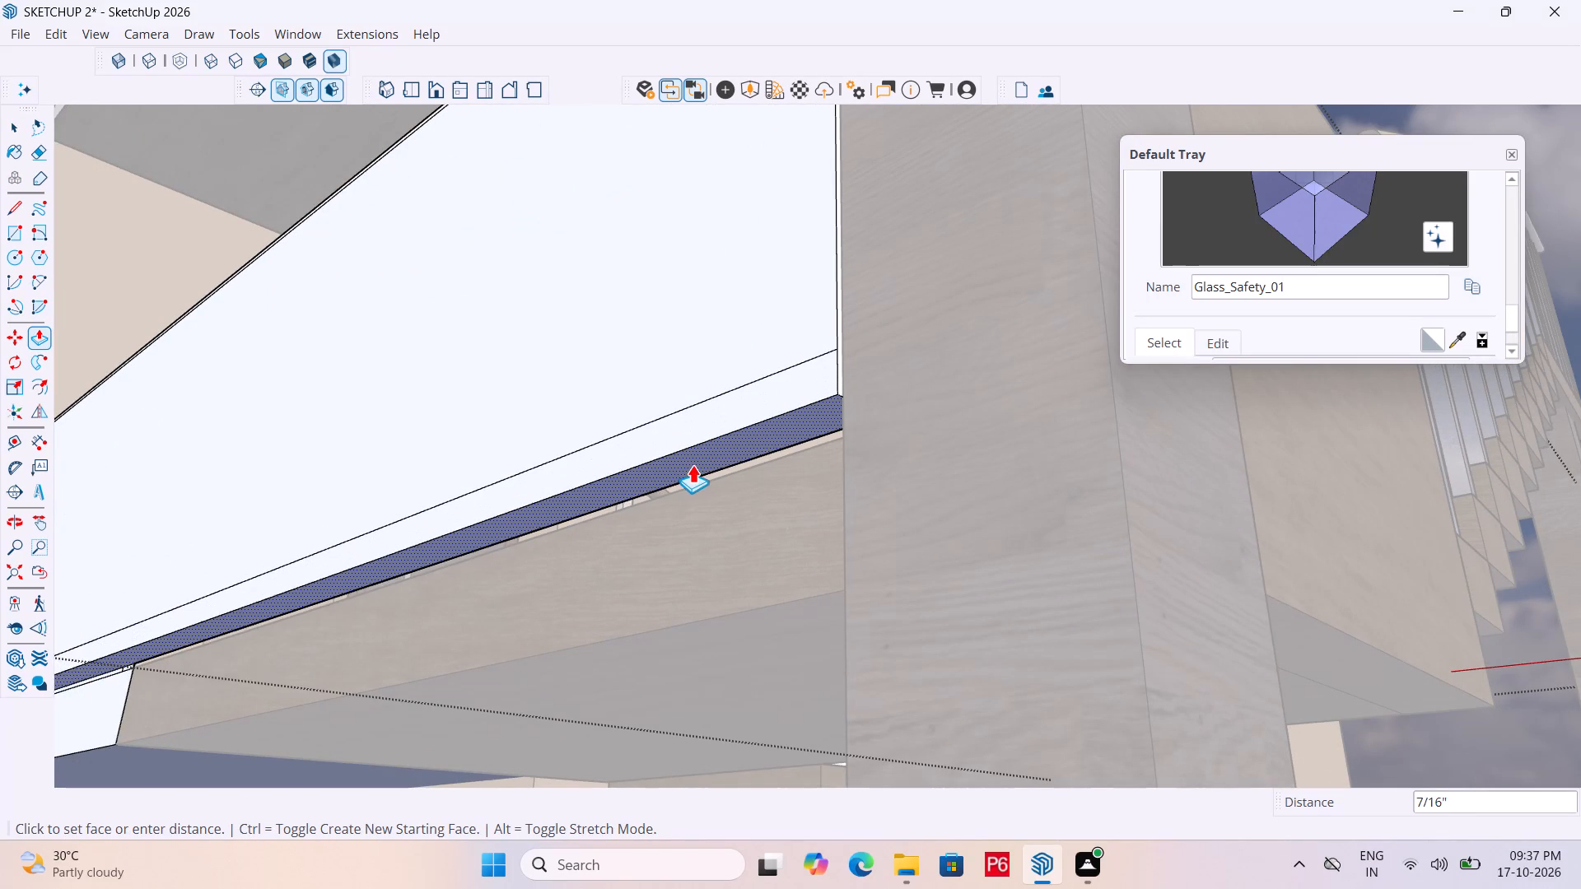
pyautogui.click(696, 435)
# Save the model.
pyautogui.scroll(-2, 669, 431)
pyautogui.moveTo(669, 431); pyautogui.dragTo(674, 496, button='middle')
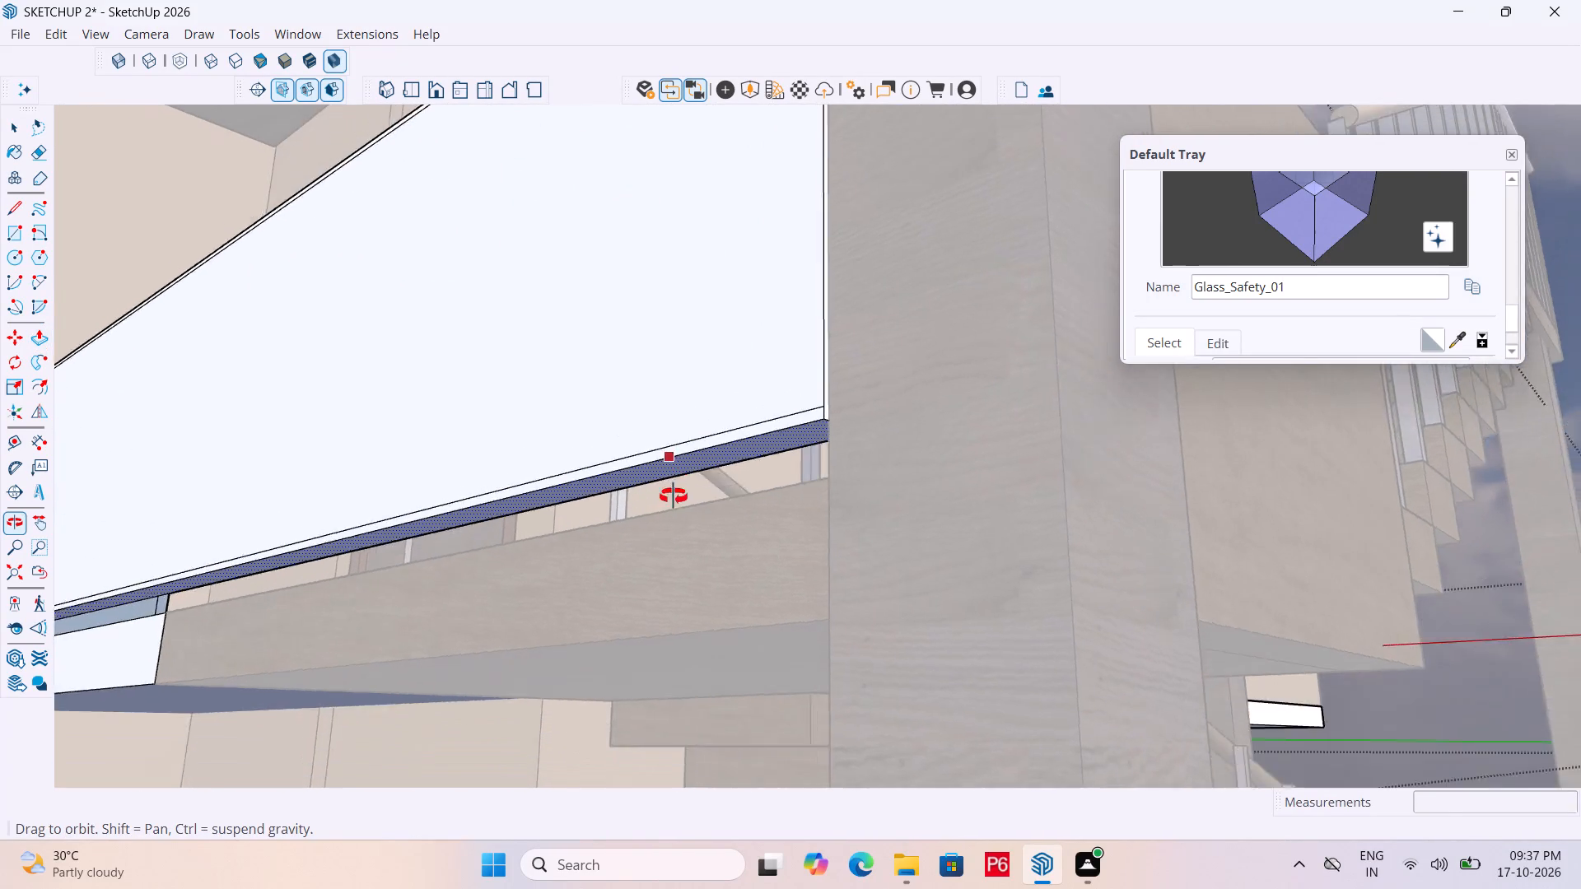
pyautogui.moveTo(674, 496); pyautogui.dragTo(677, 539, button='middle')
pyautogui.scroll(-3, 721, 540)
pyautogui.hotkey('ctrl', 's')
pyautogui.hotkey('ctrl', 's')
pyautogui.hotkey('ctrl', 's')
# Pull the parapet's raised underside strip down 1 15/16" with Push/Pull, creating a new starting face.
pyautogui.scroll(-1, 715, 556)
pyautogui.moveTo(713, 557); pyautogui.dragTo(702, 564, button='middle')
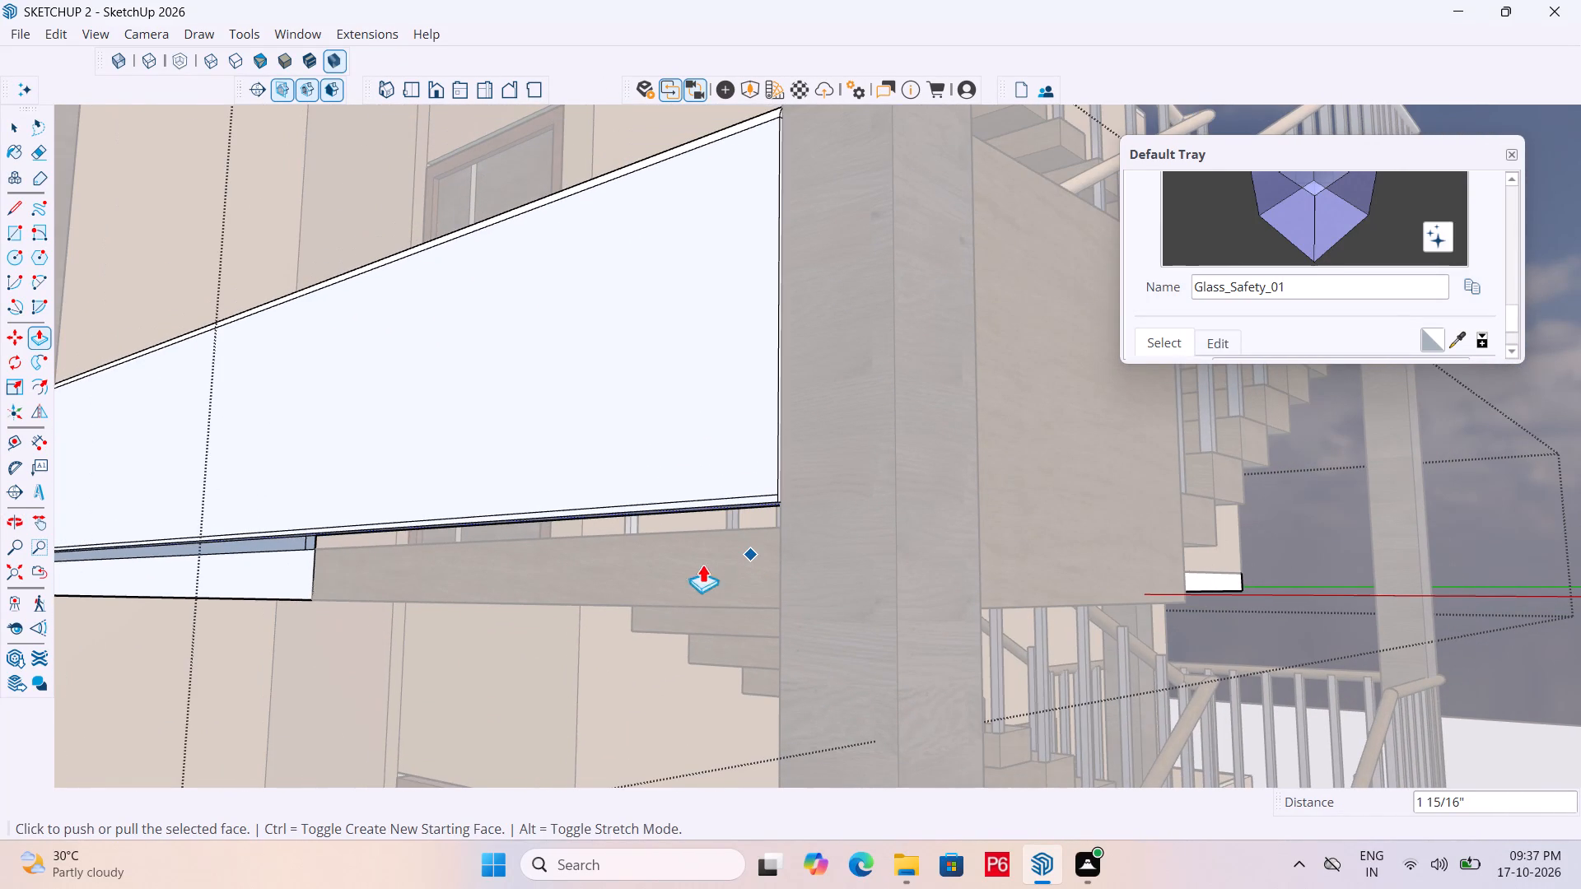
pyautogui.moveTo(702, 564); pyautogui.dragTo(482, 621, button='middle')
pyautogui.scroll(-3, 667, 484)
pyautogui.moveTo(562, 559); pyautogui.dragTo(837, 524, button='middle')
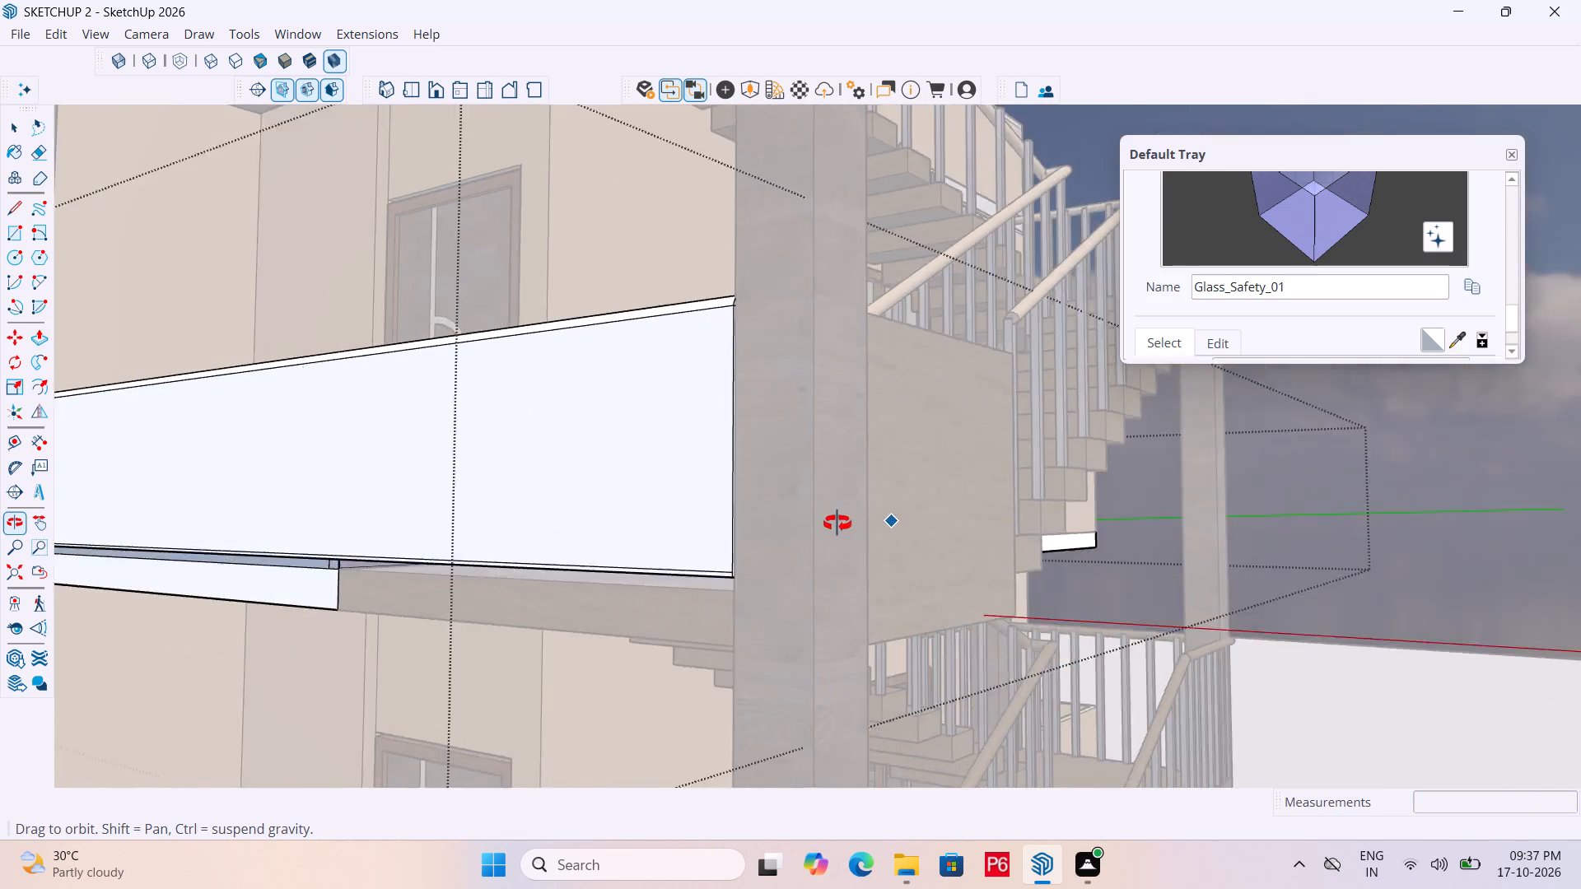
pyautogui.moveTo(837, 524); pyautogui.dragTo(715, 346, button='middle')
pyautogui.scroll(5, 515, 477)
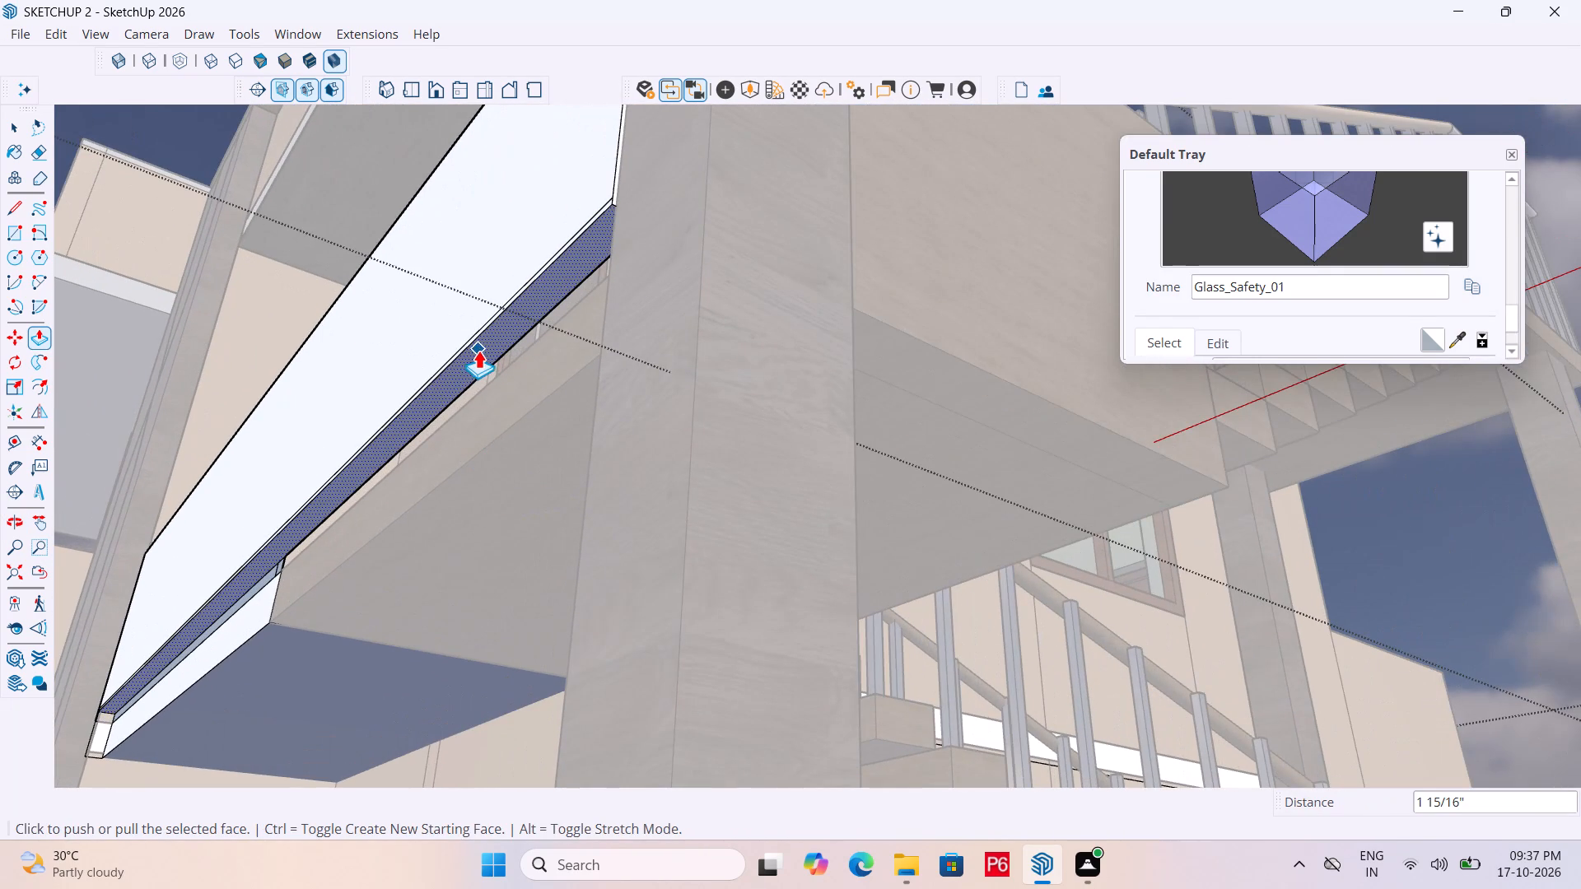
pyautogui.click(483, 356)
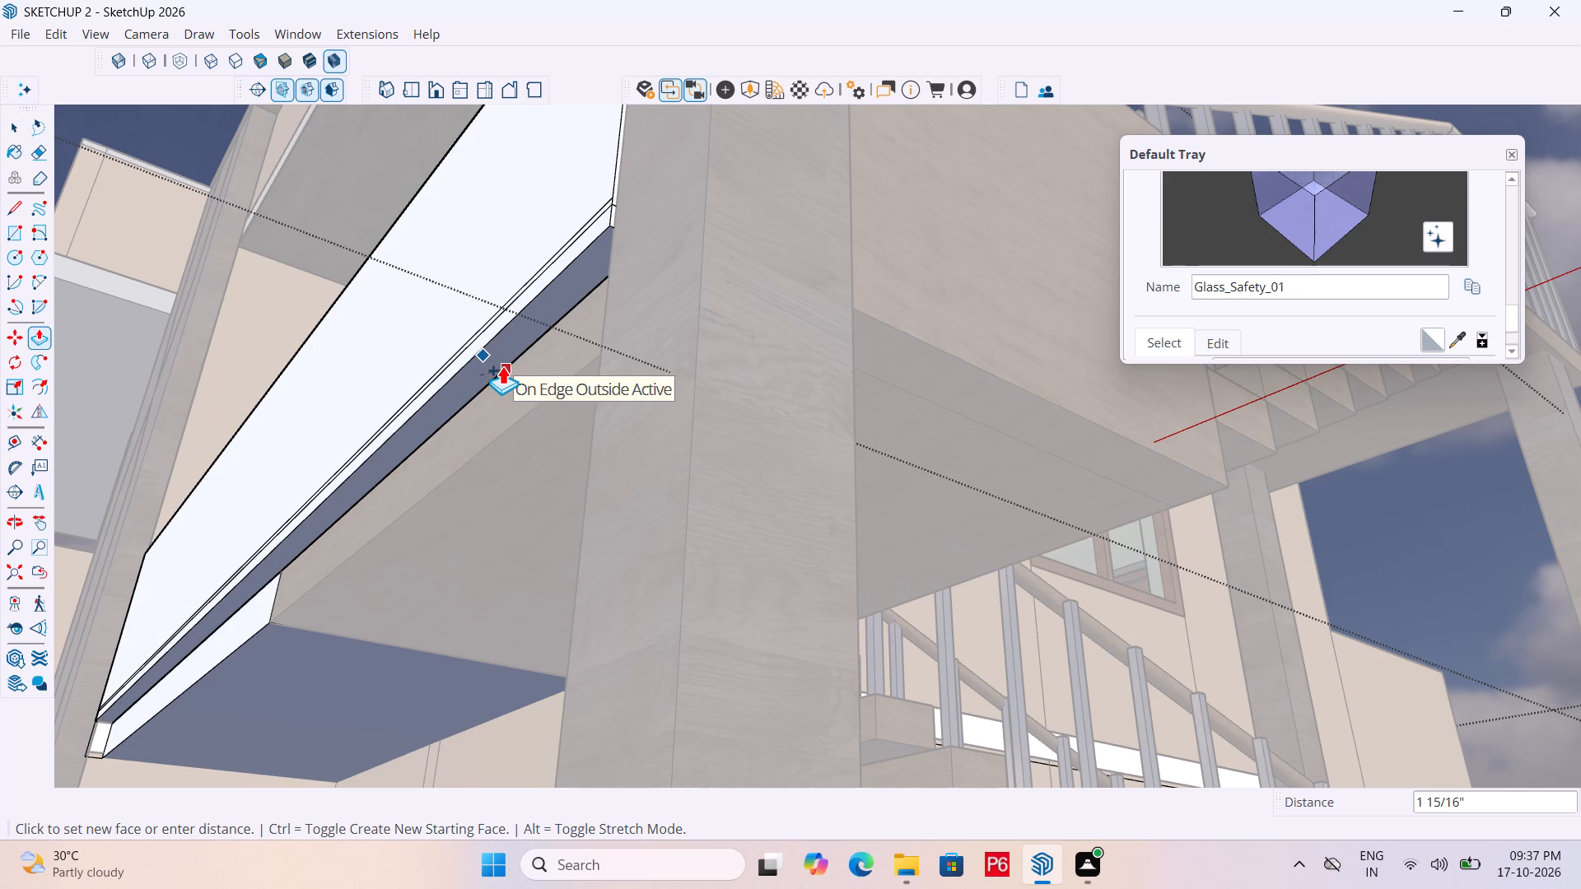
pyautogui.click(502, 365)
# Pull the balcony parapet's raised underside strip back down 7" to the bottom of the slab band with Push/Pull.
pyautogui.click(489, 361)
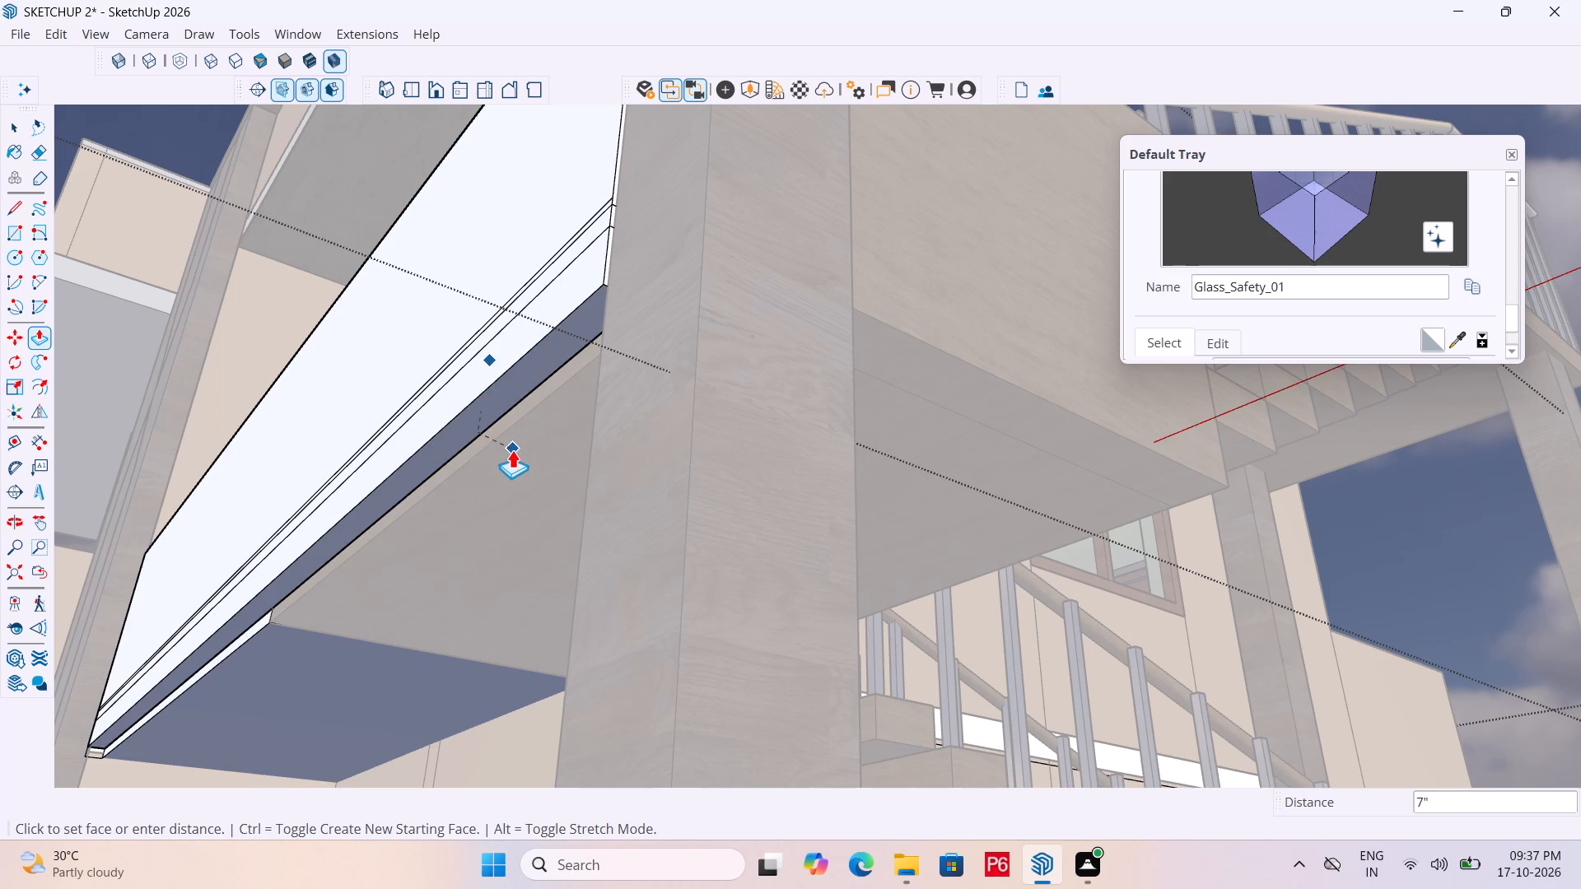
pyautogui.click(427, 548)
pyautogui.scroll(4, 477, 454)
pyautogui.keyDown('ctrl'); pyautogui.click(488, 397); pyautogui.keyUp('ctrl')
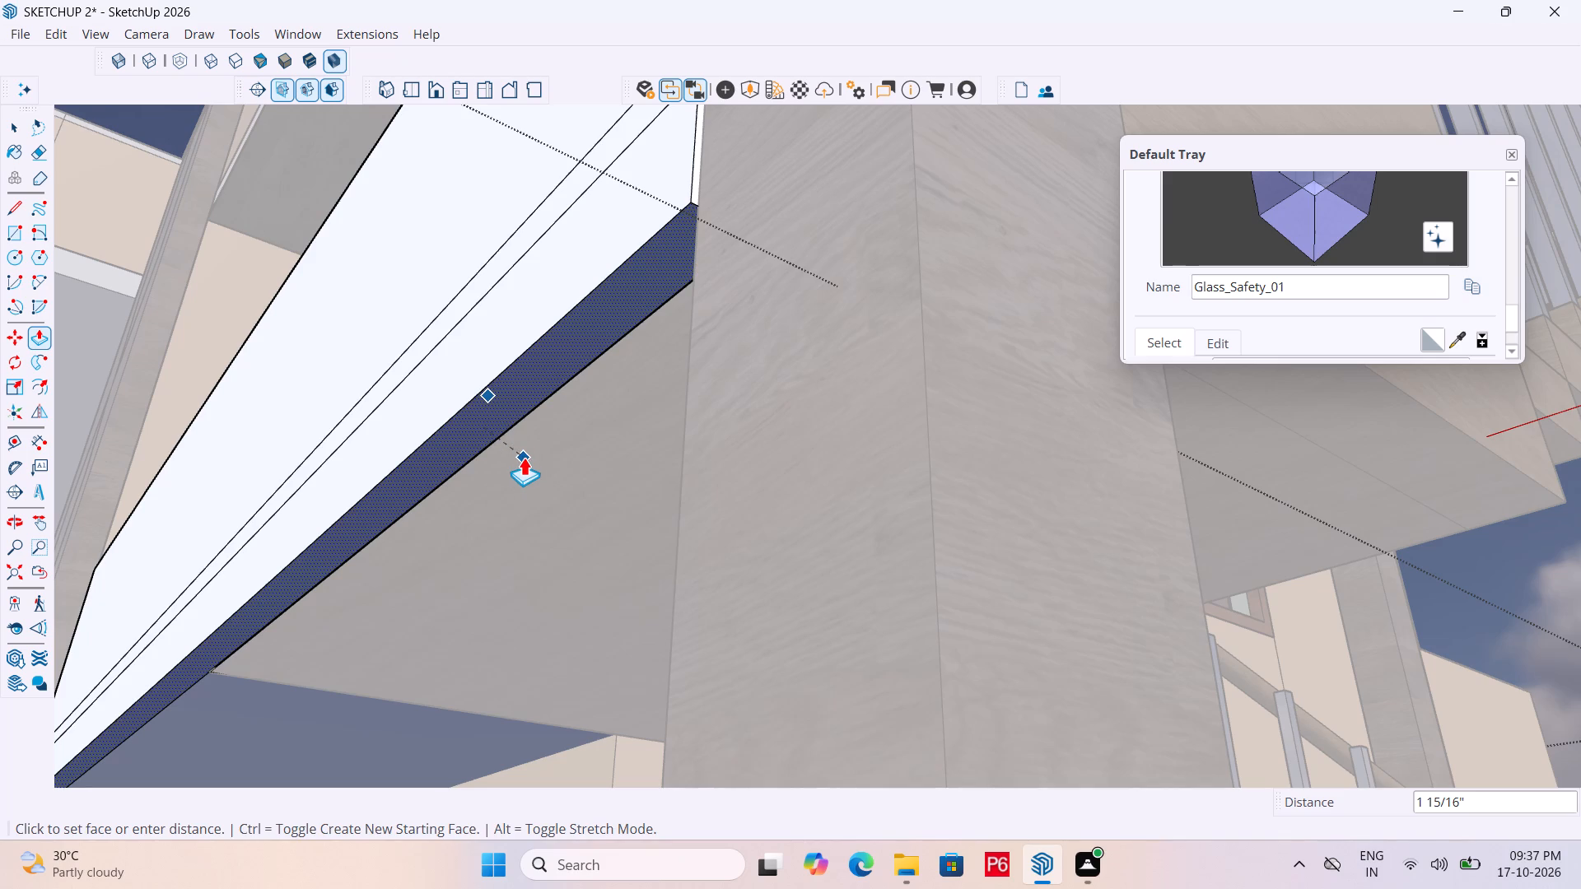
pyautogui.click(524, 457)
# Paint the outer face of the upper-floor balcony parapet above the slab band with the Glass_Safety_01 material.
pyautogui.scroll(-6, 646, 459)
pyautogui.moveTo(515, 454); pyautogui.dragTo(709, 584, button='middle')
pyautogui.scroll(-1, 520, 460)
pyautogui.scroll(-2, 944, 589)
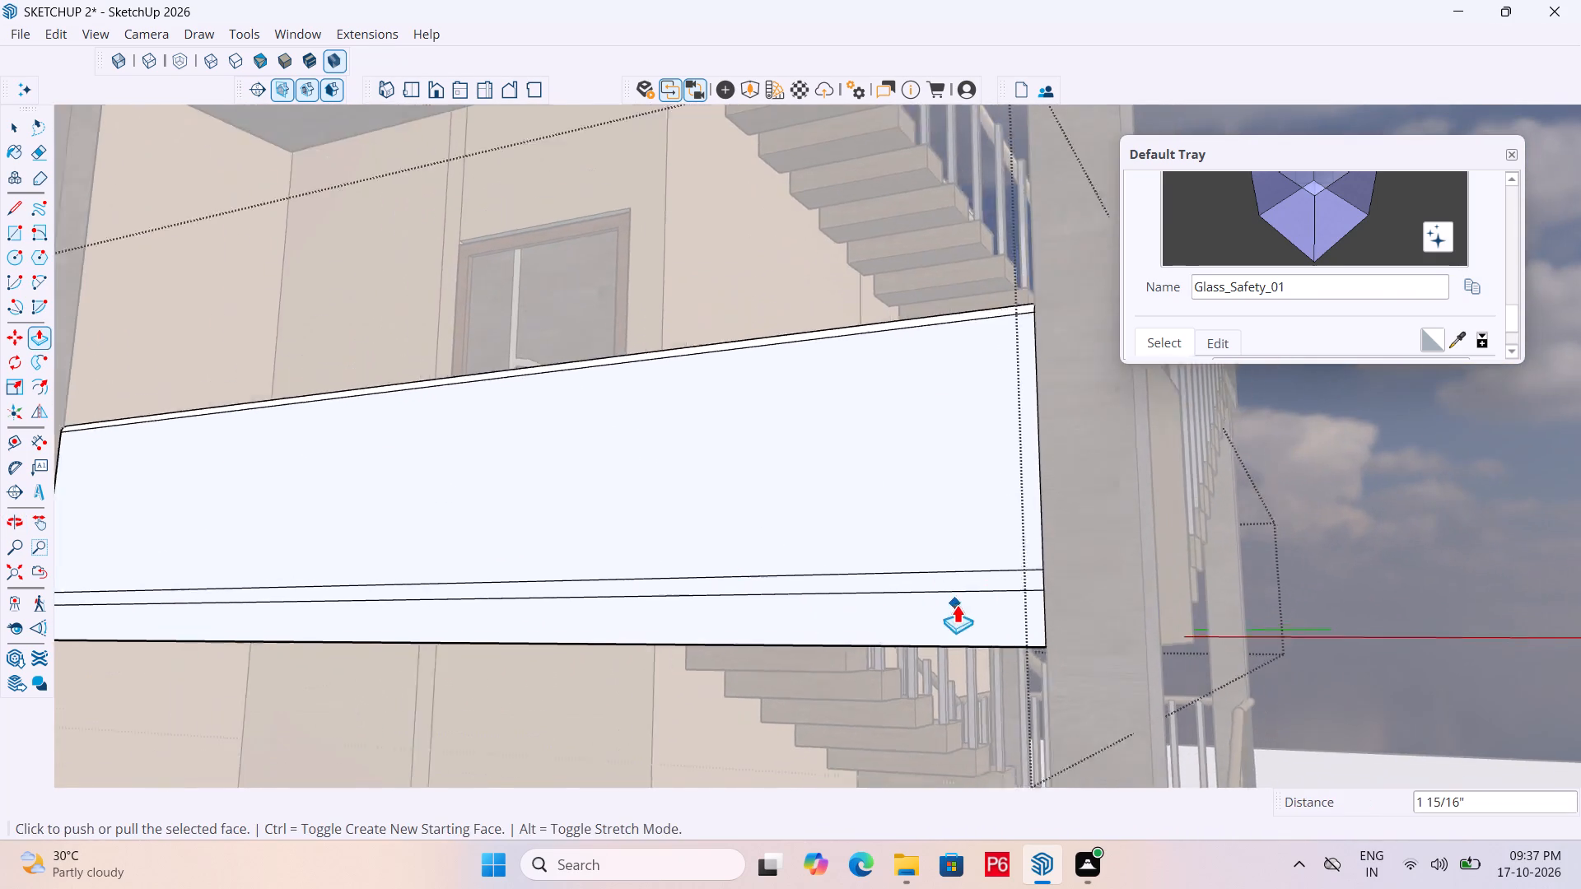
pyautogui.scroll(-3, 957, 604)
pyautogui.moveTo(862, 581); pyautogui.dragTo(746, 618, button='middle')
pyautogui.press('space')
pyautogui.middleClick(669, 542)
pyautogui.click(661, 547)
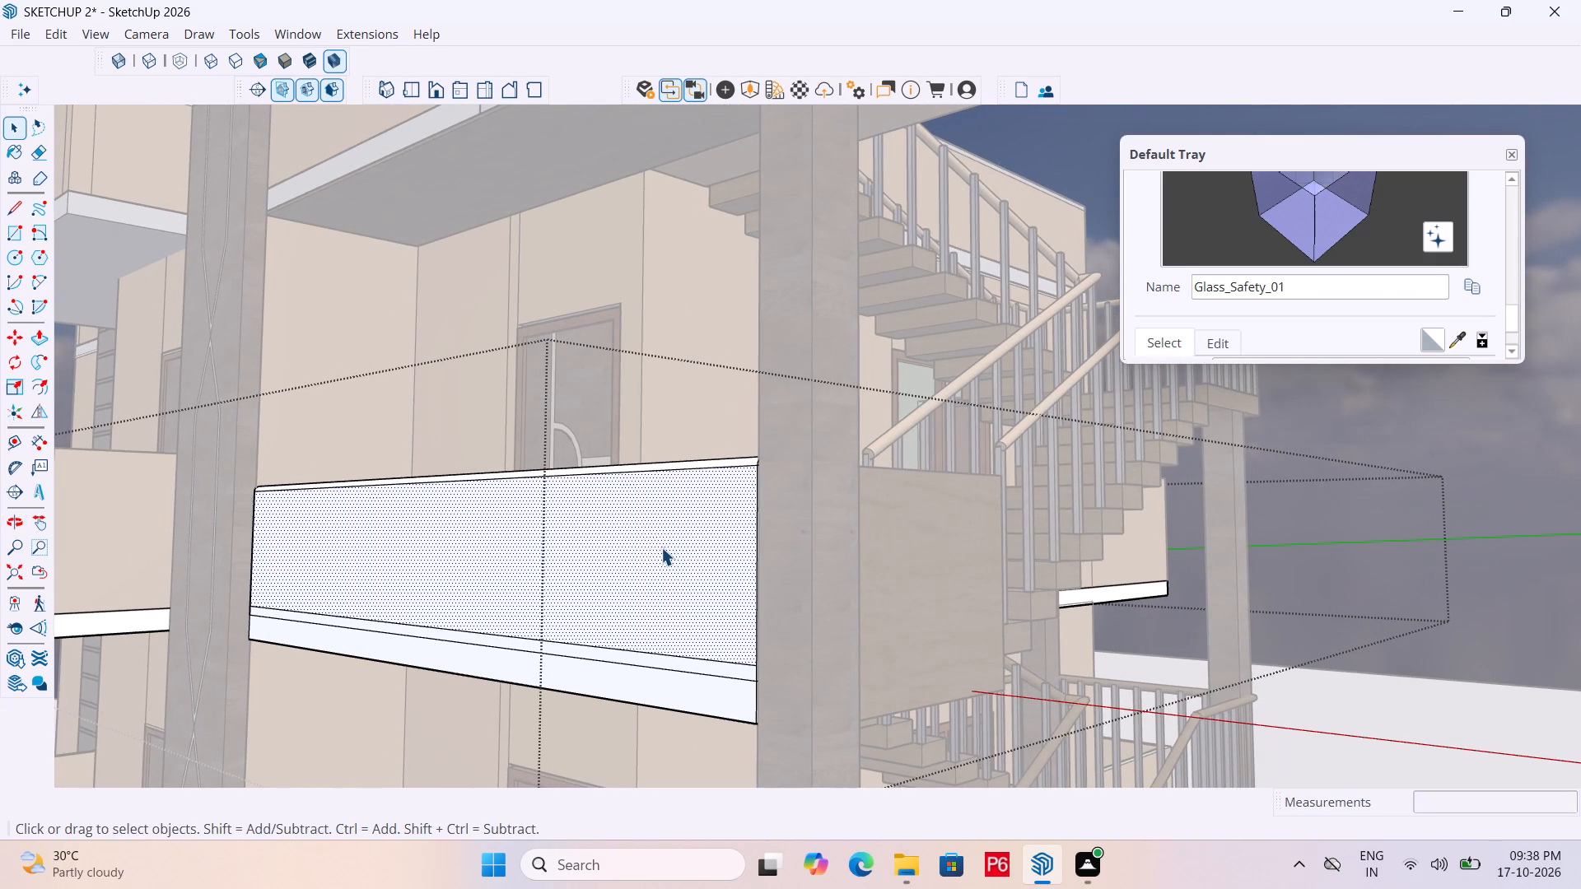
pyautogui.click(636, 542)
pyautogui.scroll(-2, 1257, 286)
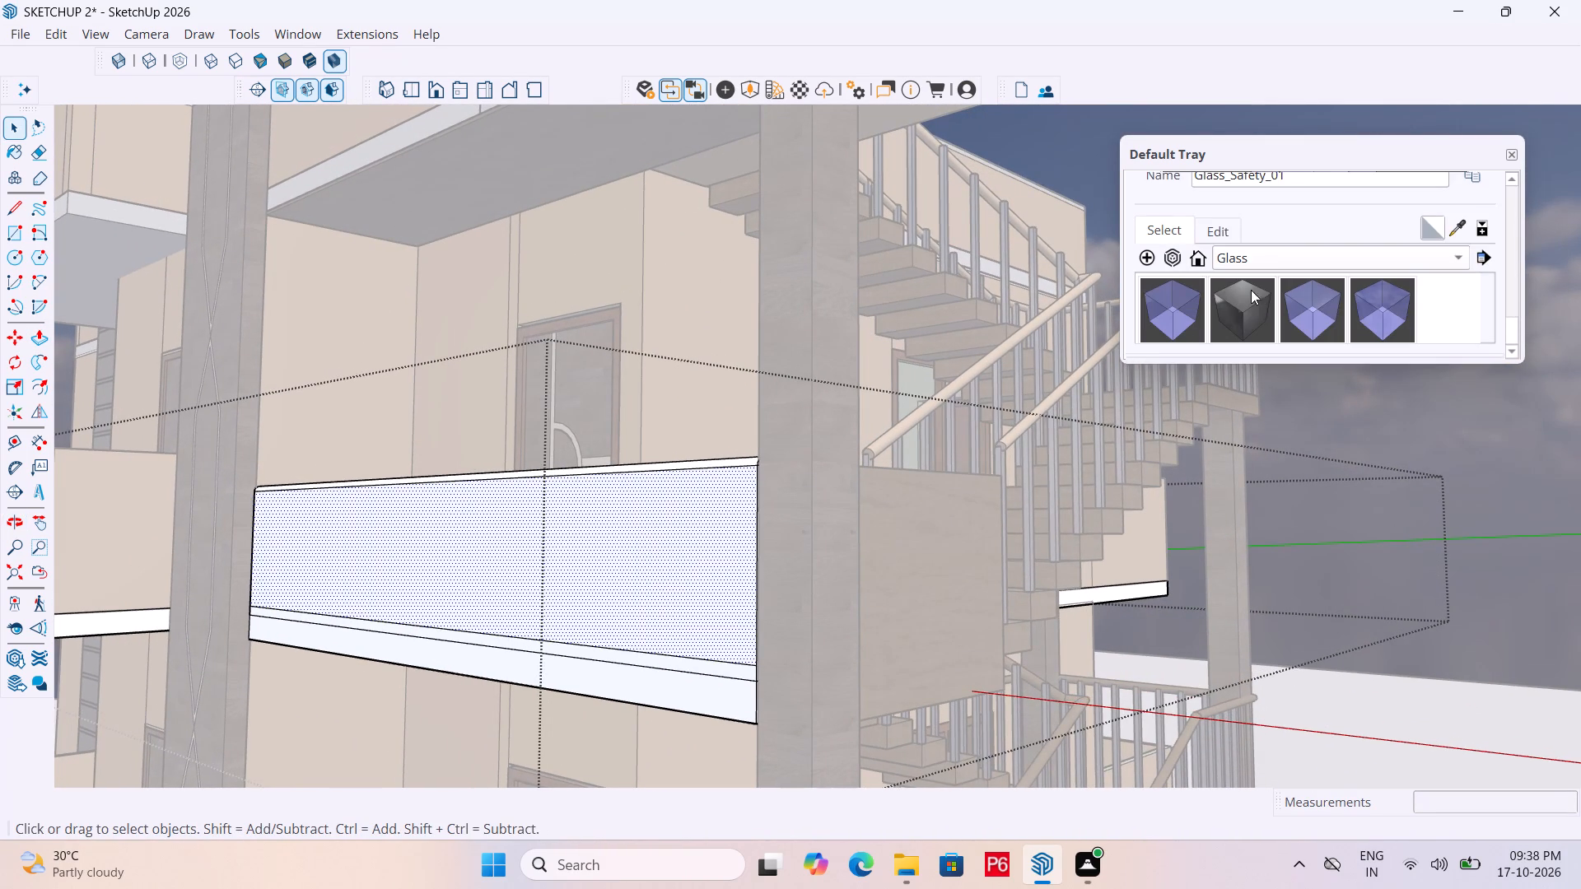
pyautogui.press('b')
pyautogui.click(662, 564)
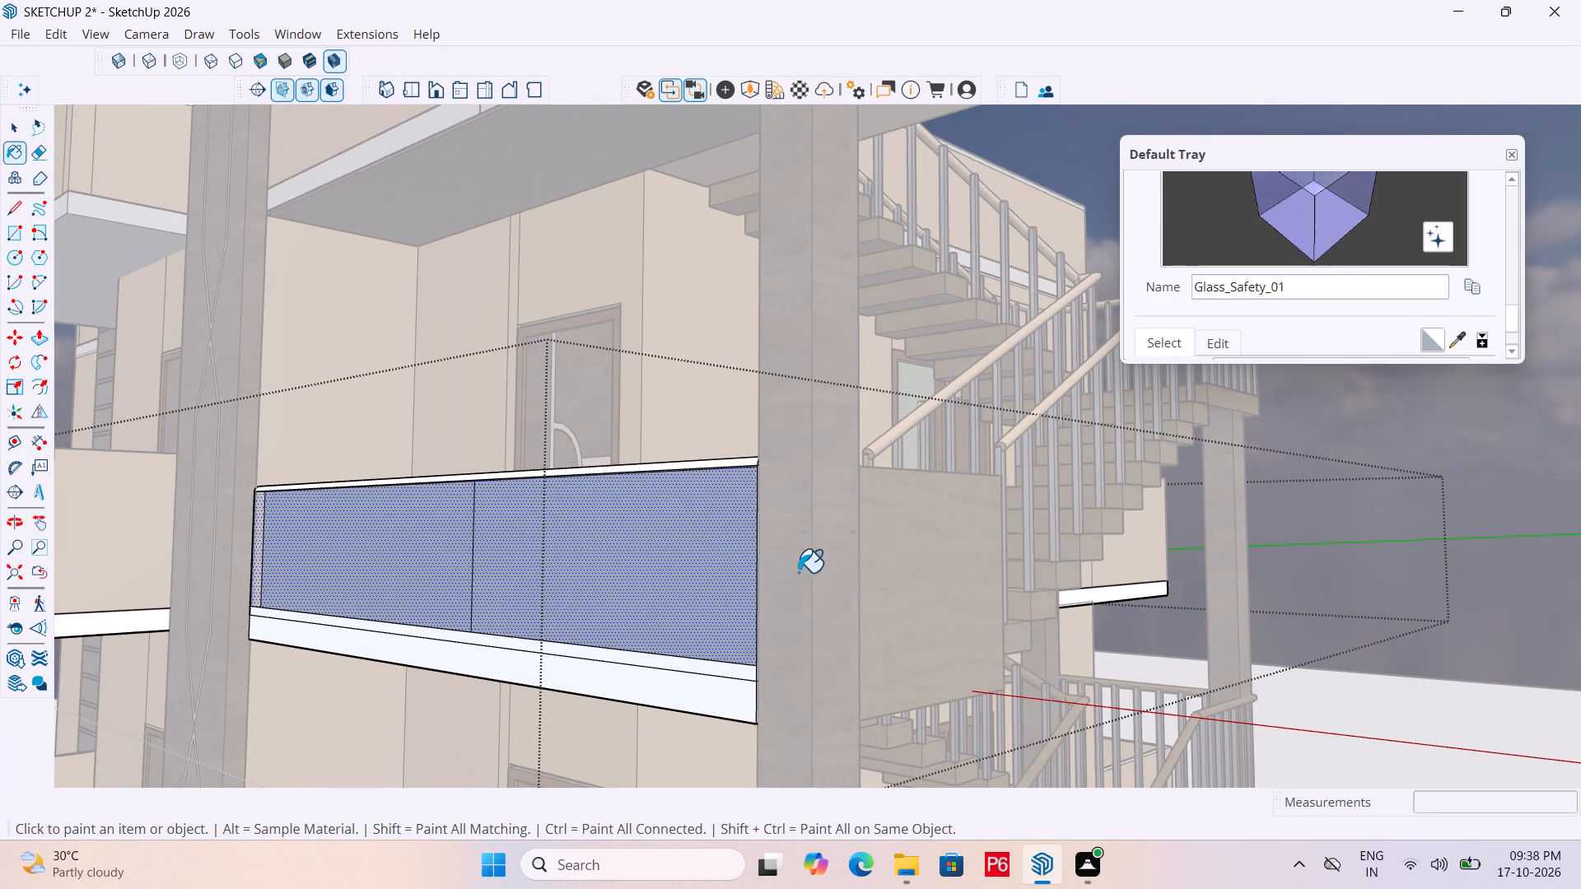
# Paint both inner-face panels of the same balcony parapet with Glass_Safety_01 so the railing is glass on both sides.
pyautogui.moveTo(767, 612); pyautogui.dragTo(320, 770, button='middle')
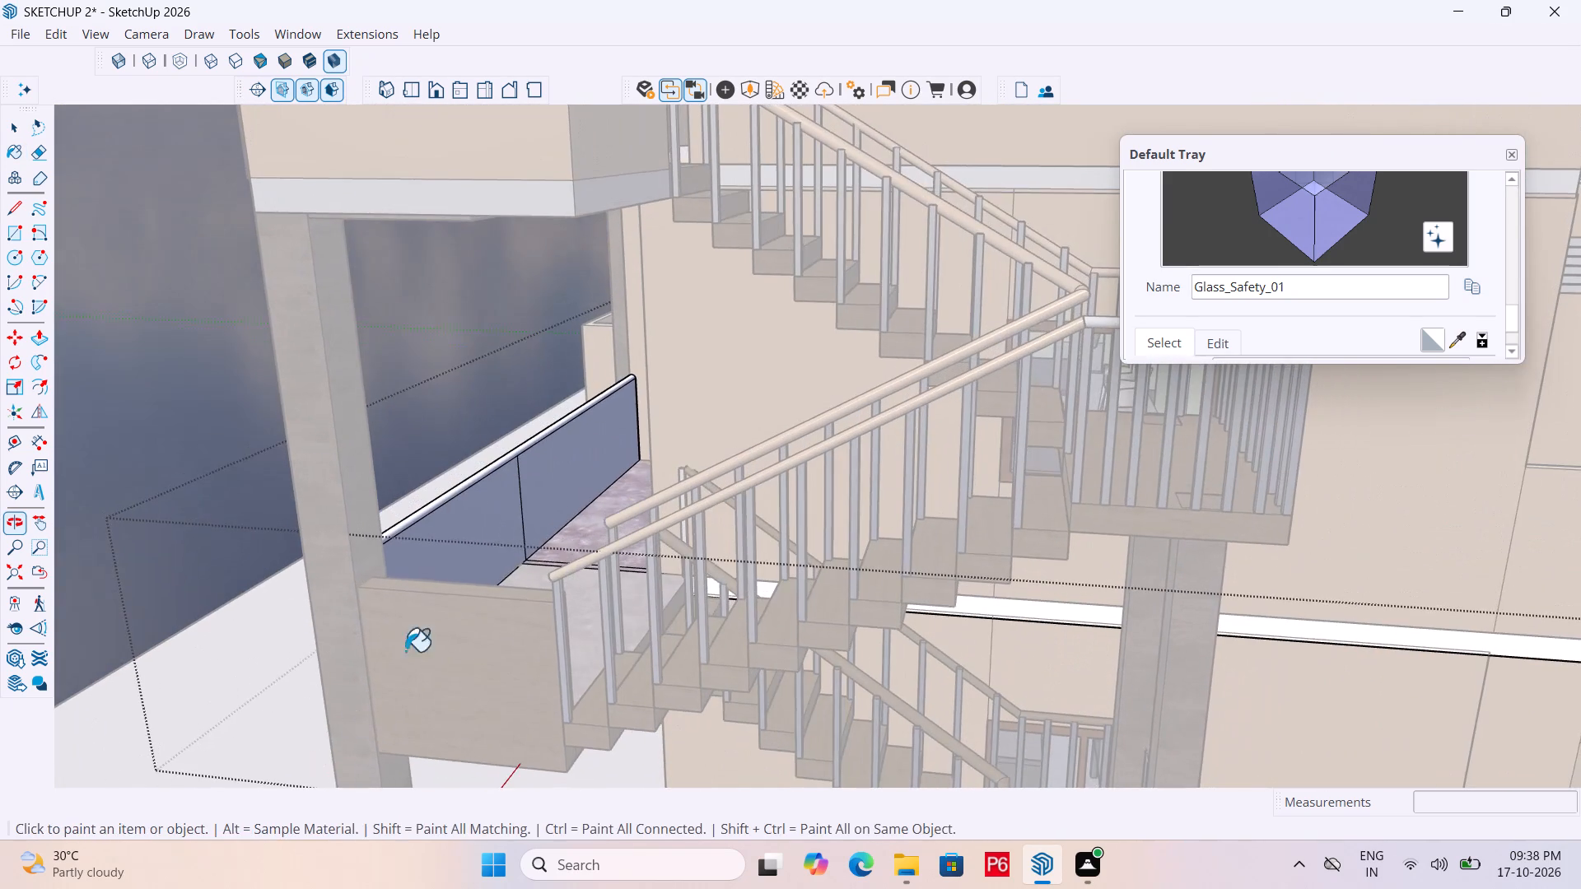
pyautogui.moveTo(492, 526); pyautogui.dragTo(497, 514)
pyautogui.click(537, 470)
pyautogui.moveTo(377, 588); pyautogui.dragTo(841, 542, button='middle')
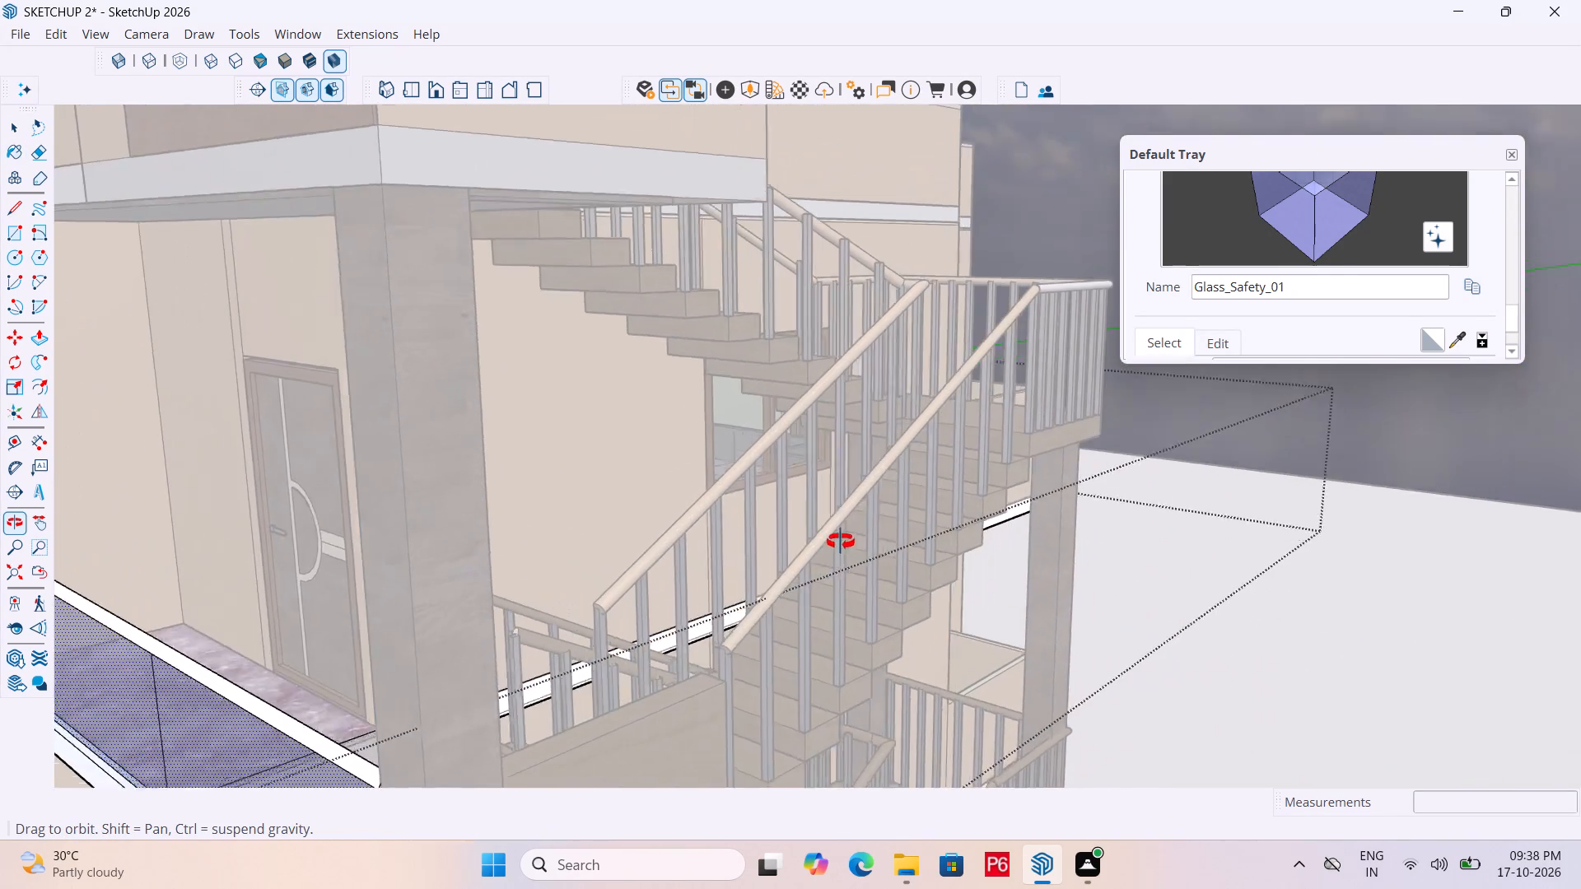
pyautogui.moveTo(841, 542); pyautogui.dragTo(848, 535, button='middle')
pyautogui.scroll(-5, 898, 463)
pyautogui.scroll(-1, 654, 663)
pyautogui.moveTo(654, 663); pyautogui.dragTo(687, 635, button='middle')
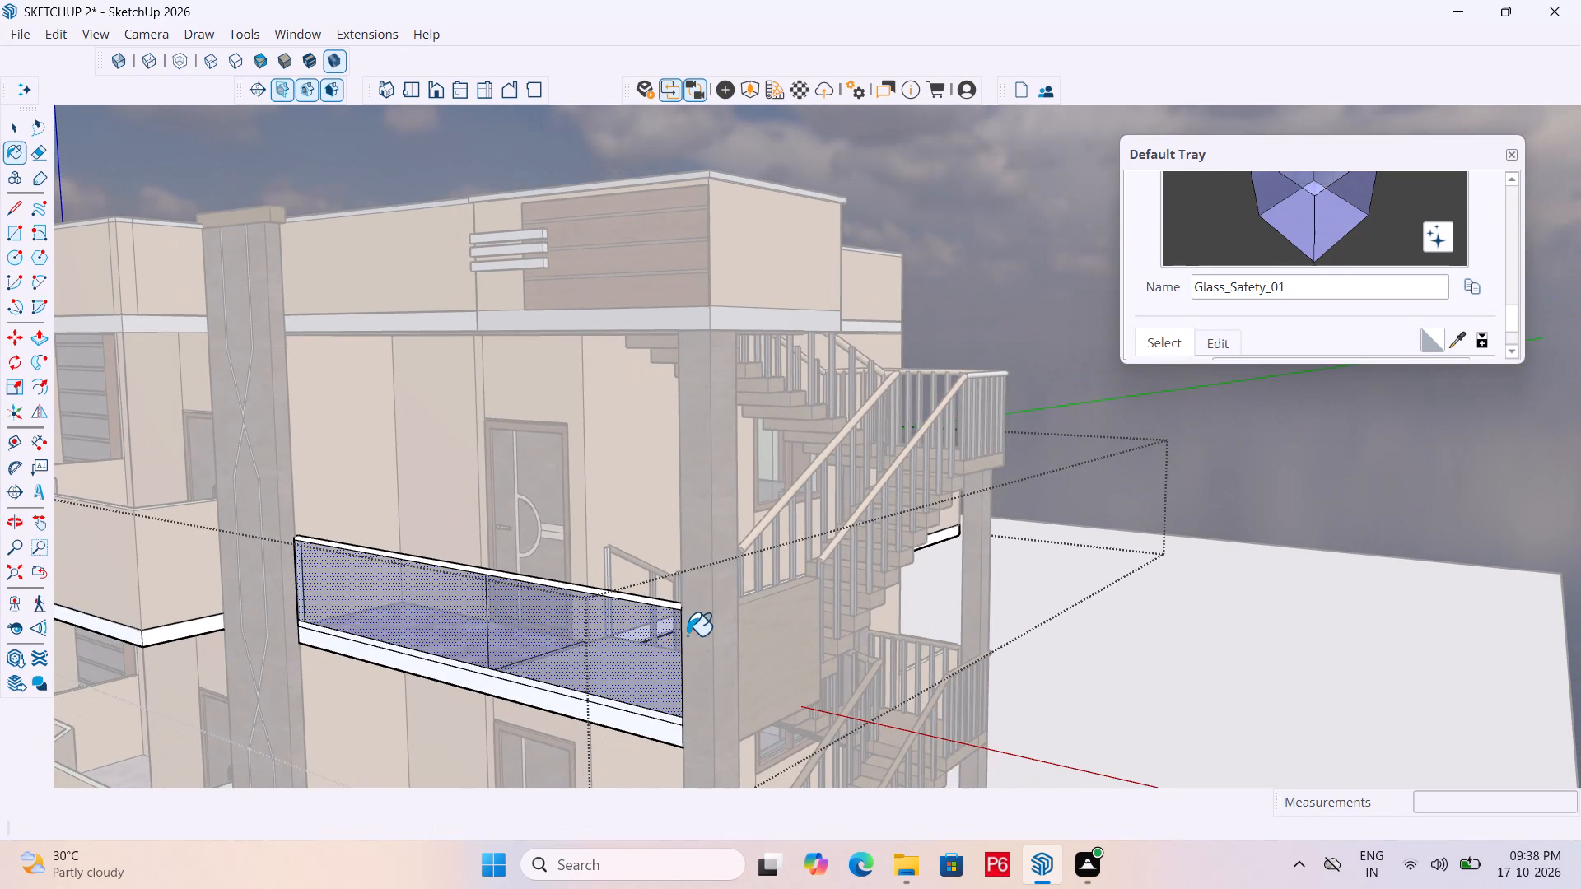
# Save the model.
pyautogui.hotkey('ctrl', 's')
pyautogui.hotkey('ctrl', 's')
pyautogui.hotkey('ctrl', 's')
pyautogui.hotkey('ctrl', 's')
pyautogui.hotkey('ctrl', 's')
# Close the railing's group and examine the glass railing and the whole front elevation from several angles.
pyautogui.scroll(-8, 594, 498)
pyautogui.scroll(-6, 761, 557)
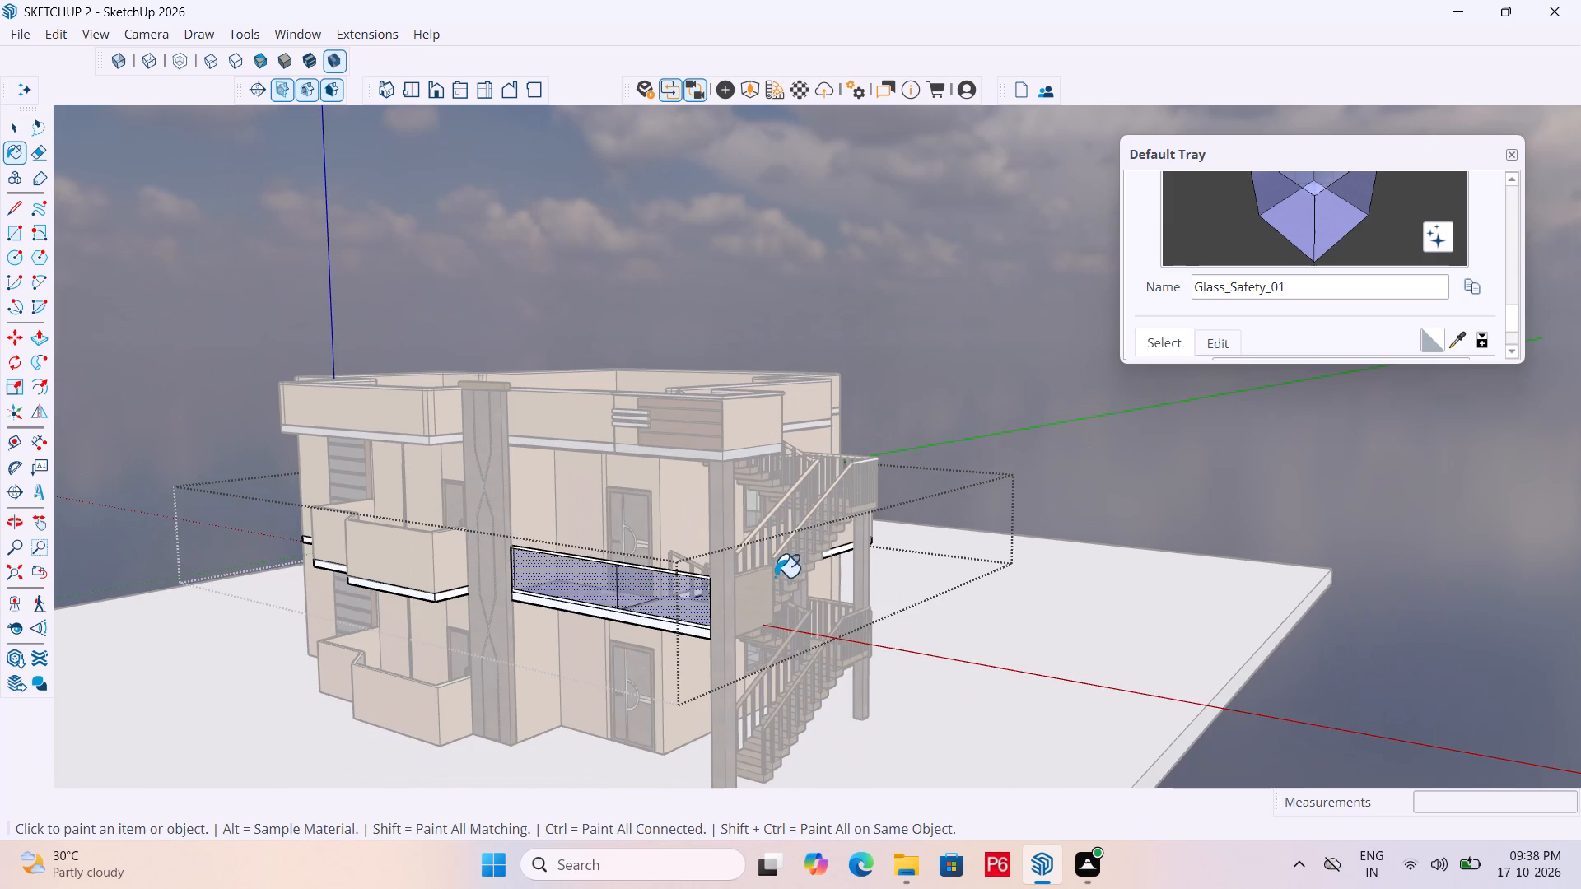
pyautogui.press('space')
pyautogui.doubleClick(1112, 492)
pyautogui.moveTo(762, 533); pyautogui.dragTo(939, 519, button='middle')
pyautogui.scroll(-1, 762, 533)
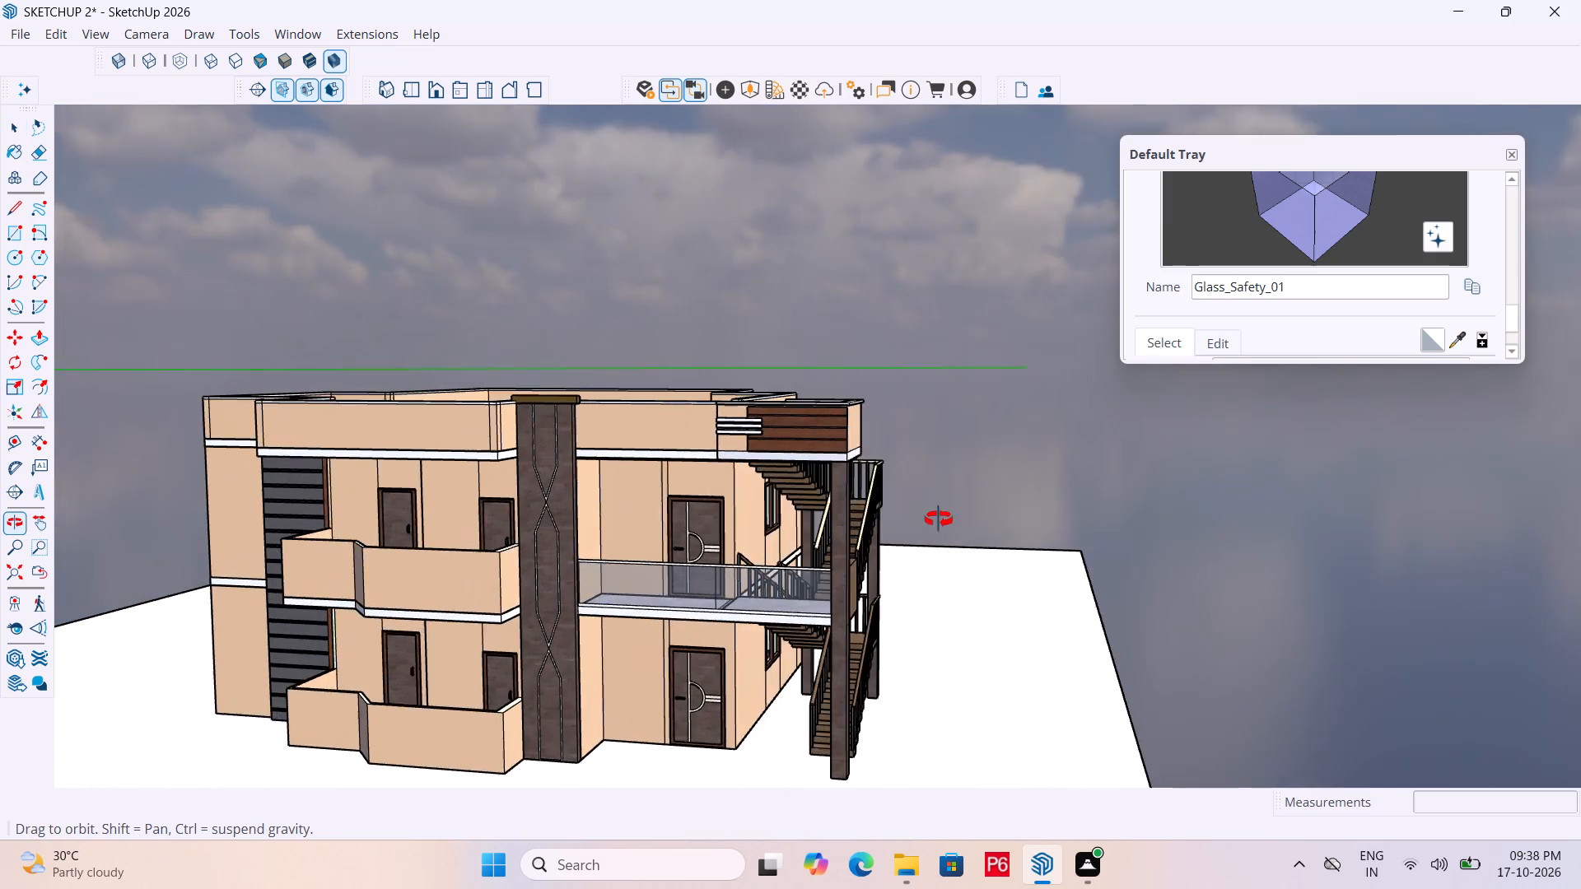
pyautogui.moveTo(939, 519); pyautogui.dragTo(989, 515, button='middle')
pyautogui.moveTo(546, 561); pyautogui.dragTo(857, 539, button='middle')
pyautogui.scroll(-1, 854, 538)
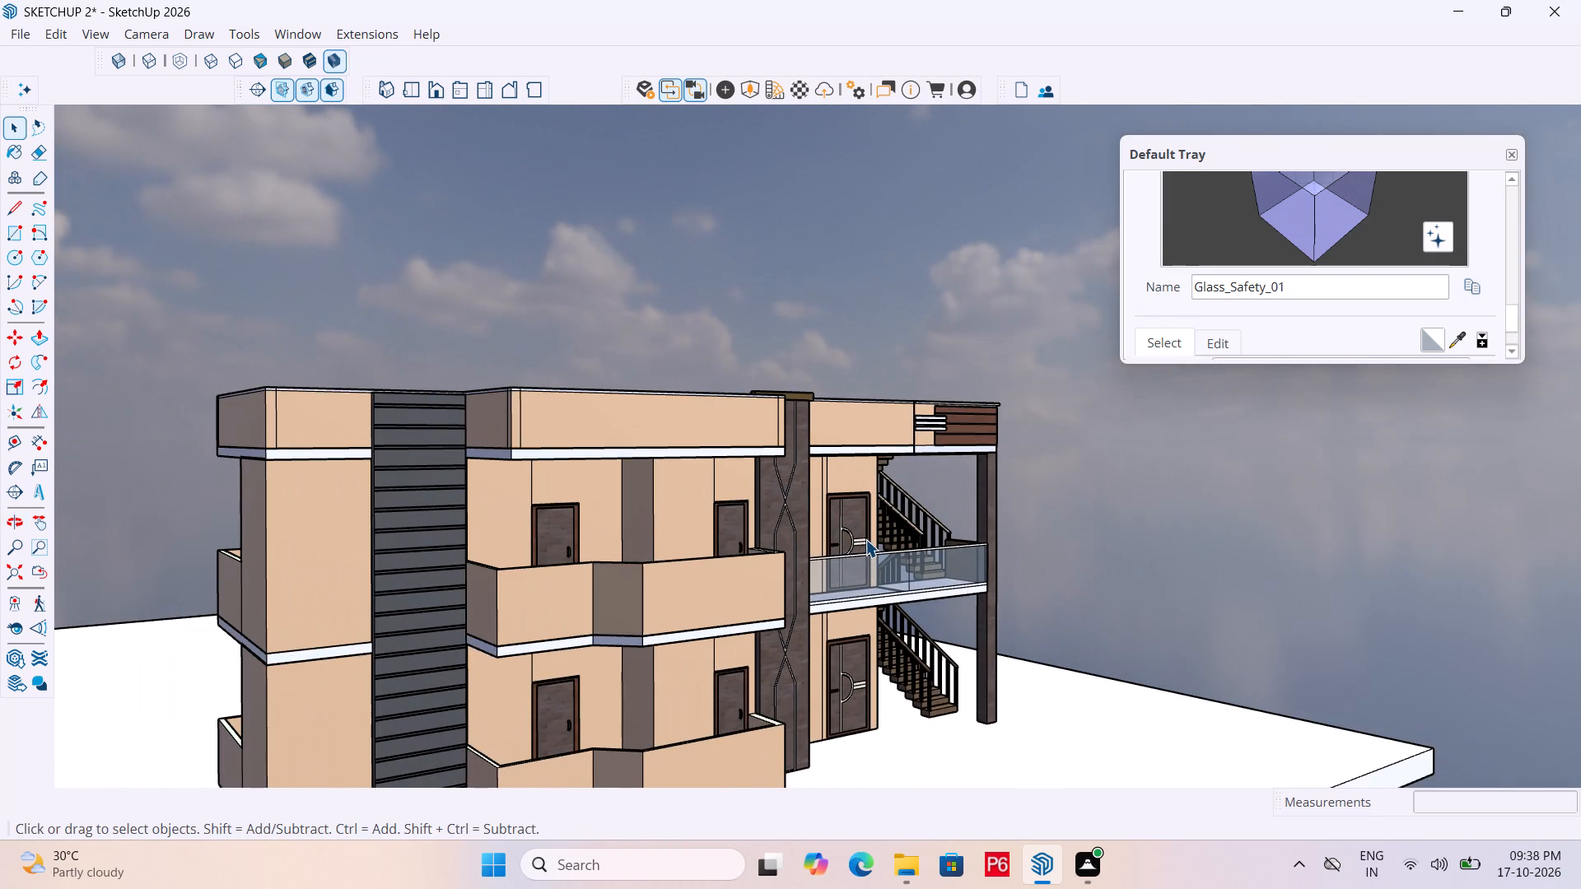
pyautogui.scroll(-3, 754, 494)
pyautogui.moveTo(757, 632); pyautogui.dragTo(617, 654, button='middle')
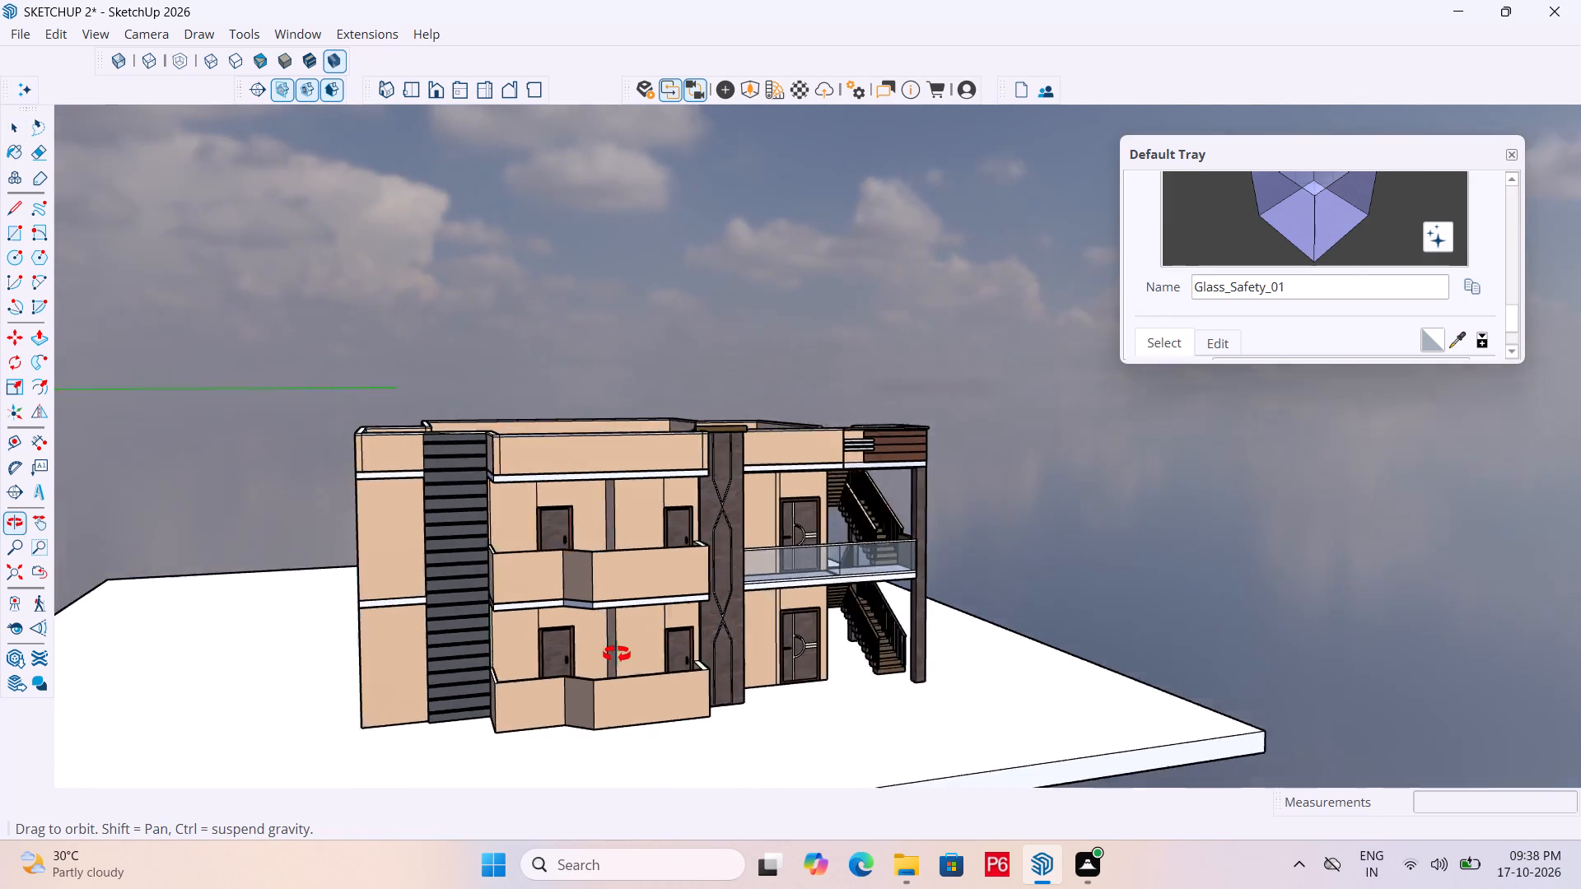
pyautogui.moveTo(617, 654); pyautogui.dragTo(513, 603, button='middle')
# Raise the top face of the upper-floor front balcony's parapet by about 1 11/16" with Push/Pull, creating a new starting face.
pyautogui.scroll(2, 515, 619)
pyautogui.moveTo(571, 502); pyautogui.dragTo(474, 617, button='middle')
pyautogui.scroll(9, 448, 657)
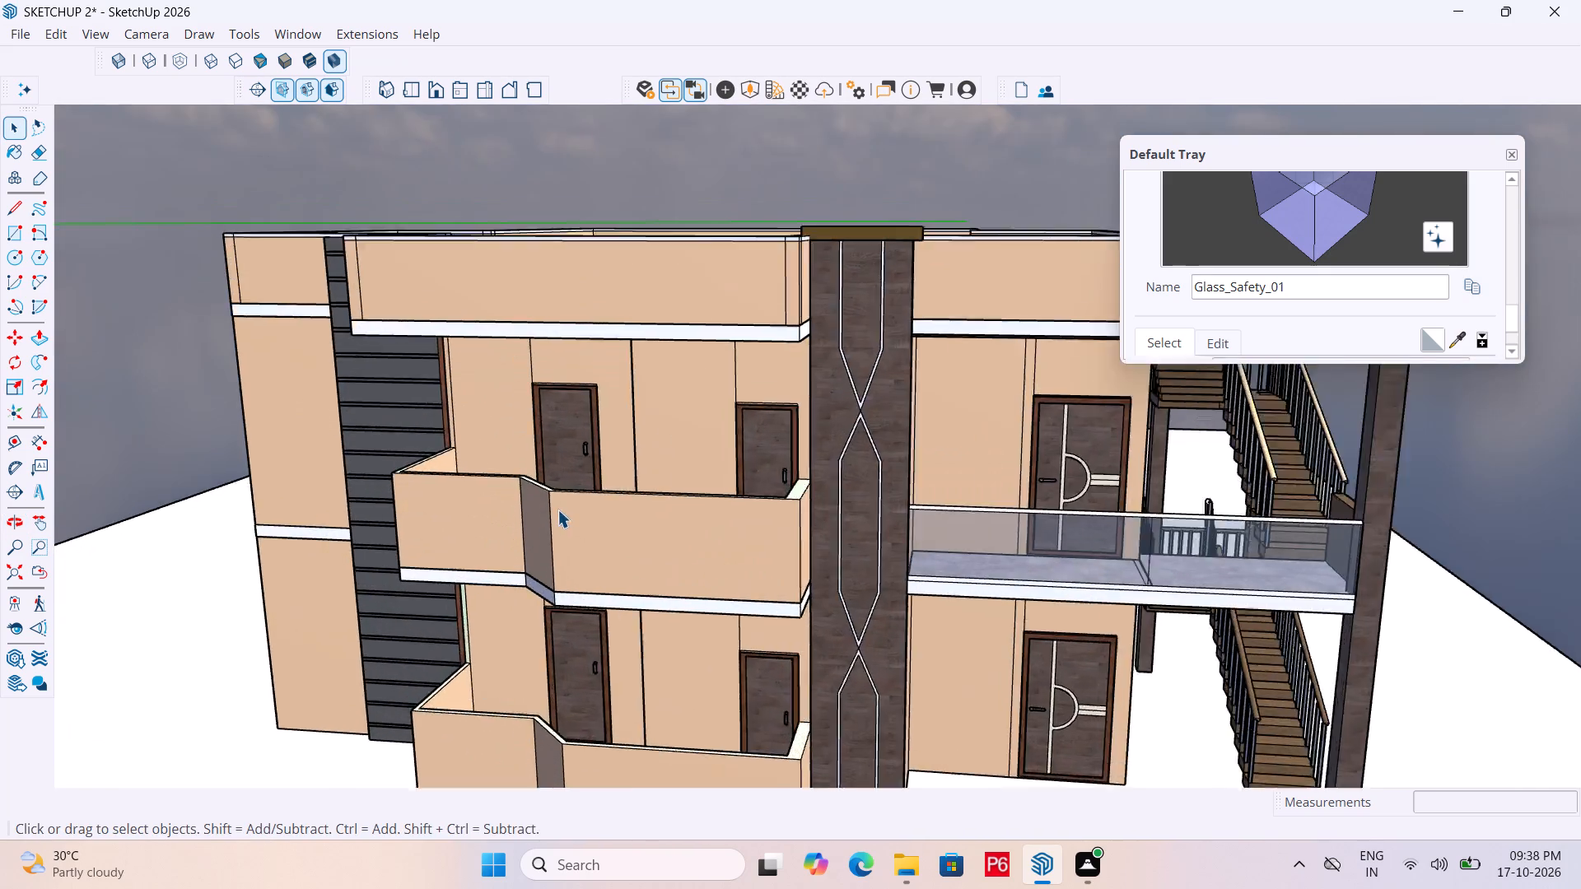
pyautogui.scroll(2, 557, 510)
pyautogui.moveTo(567, 511); pyautogui.dragTo(481, 659, button='middle')
pyautogui.scroll(11, 493, 612)
pyautogui.middleClick(446, 651)
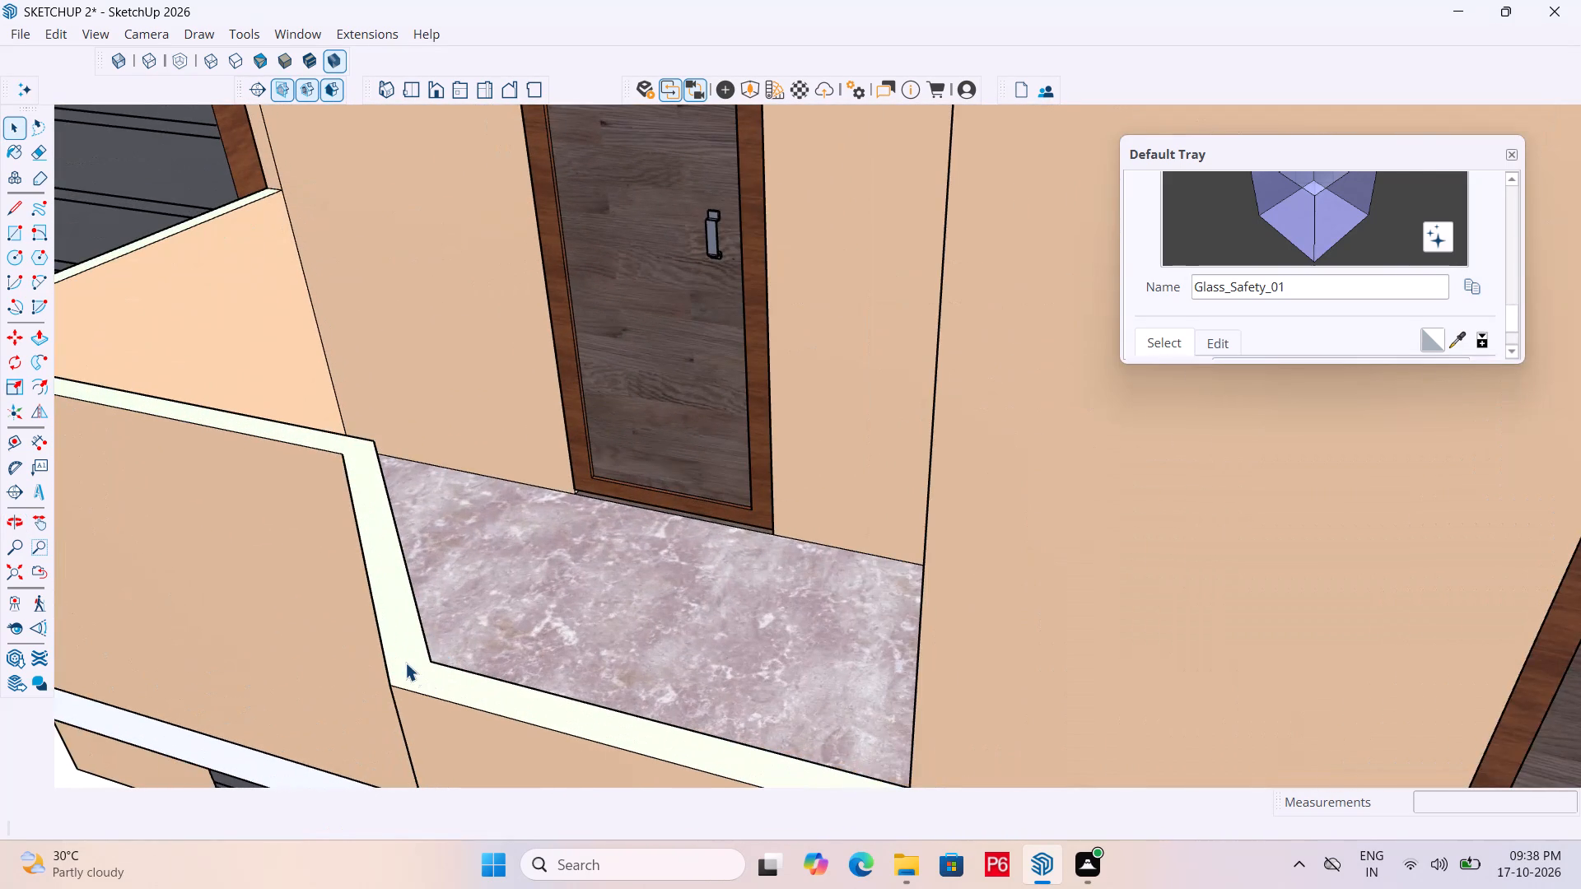
pyautogui.click(405, 663)
pyautogui.doubleClick(399, 640)
pyautogui.doubleClick(395, 614)
pyautogui.doubleClick(393, 593)
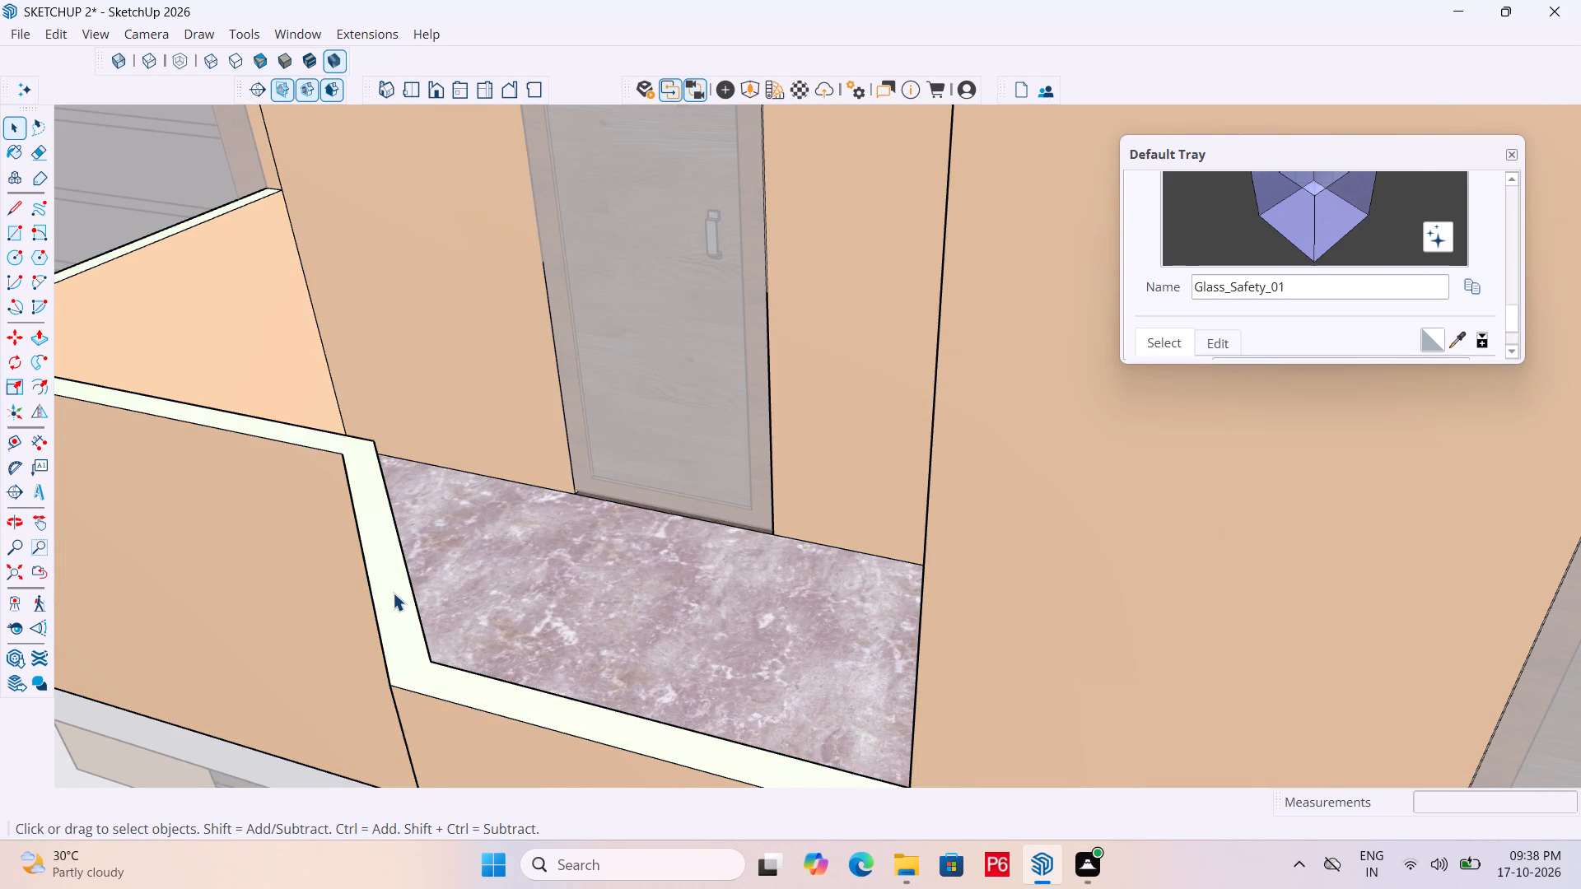
pyautogui.press('p')
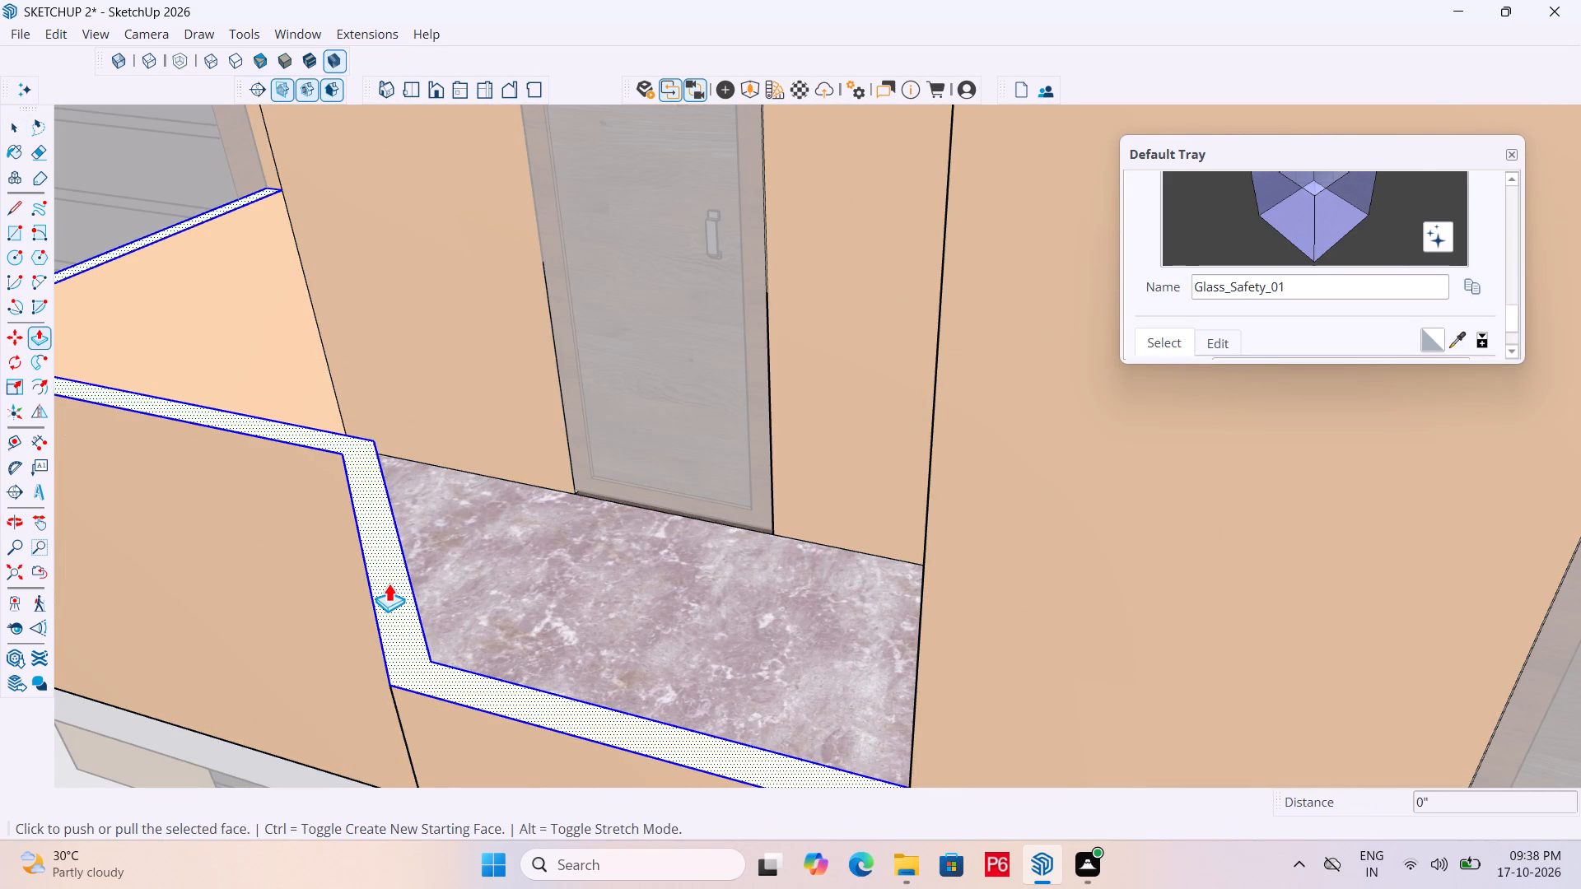
pyautogui.click(389, 583)
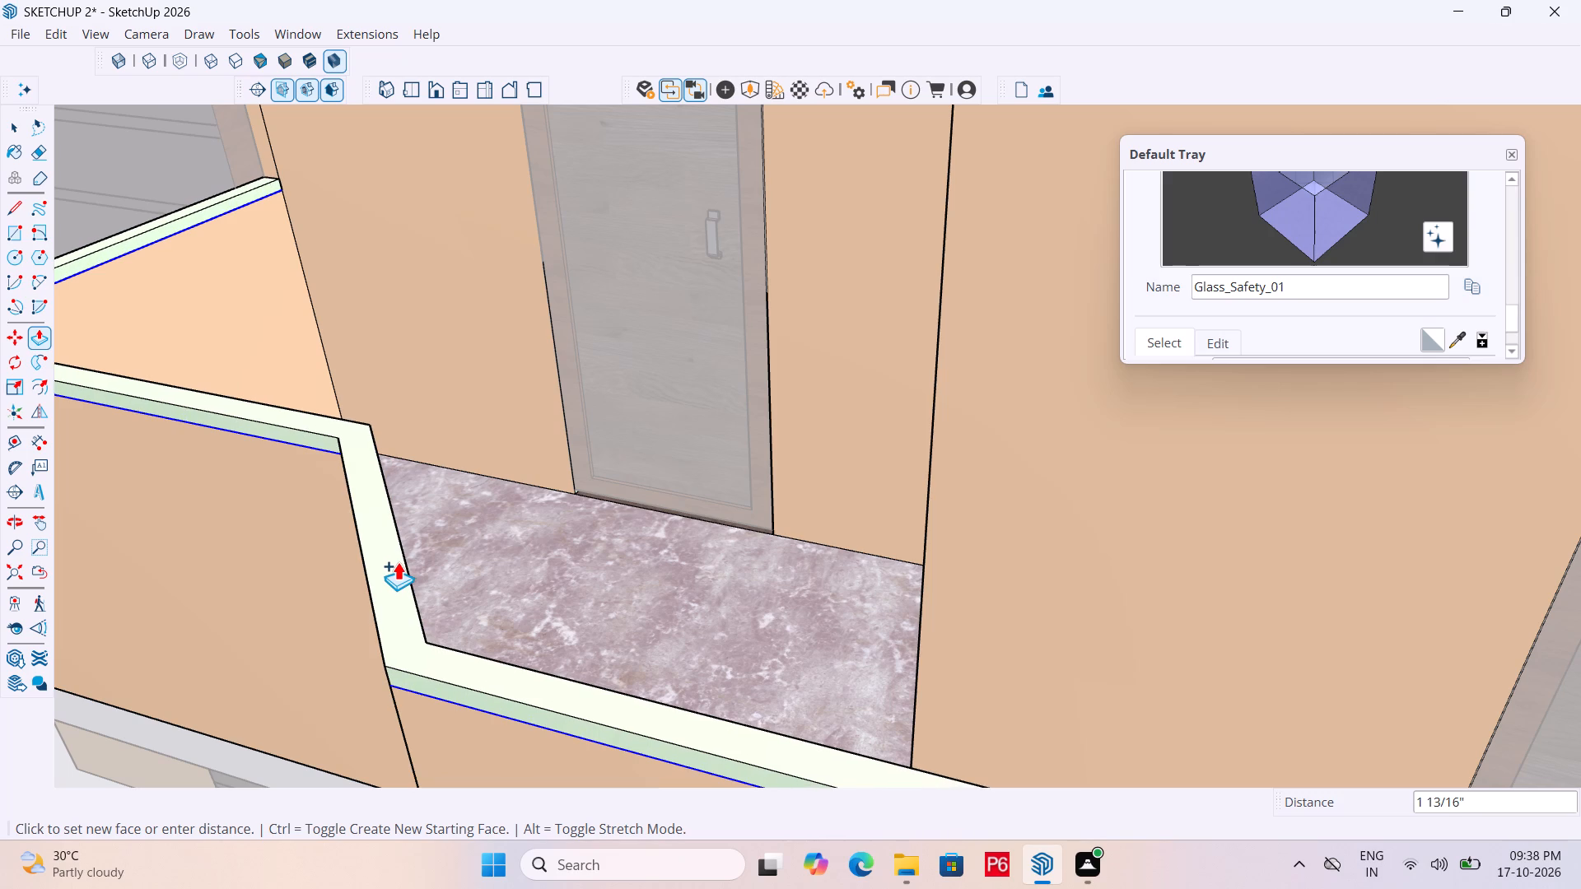
pyautogui.click(400, 562)
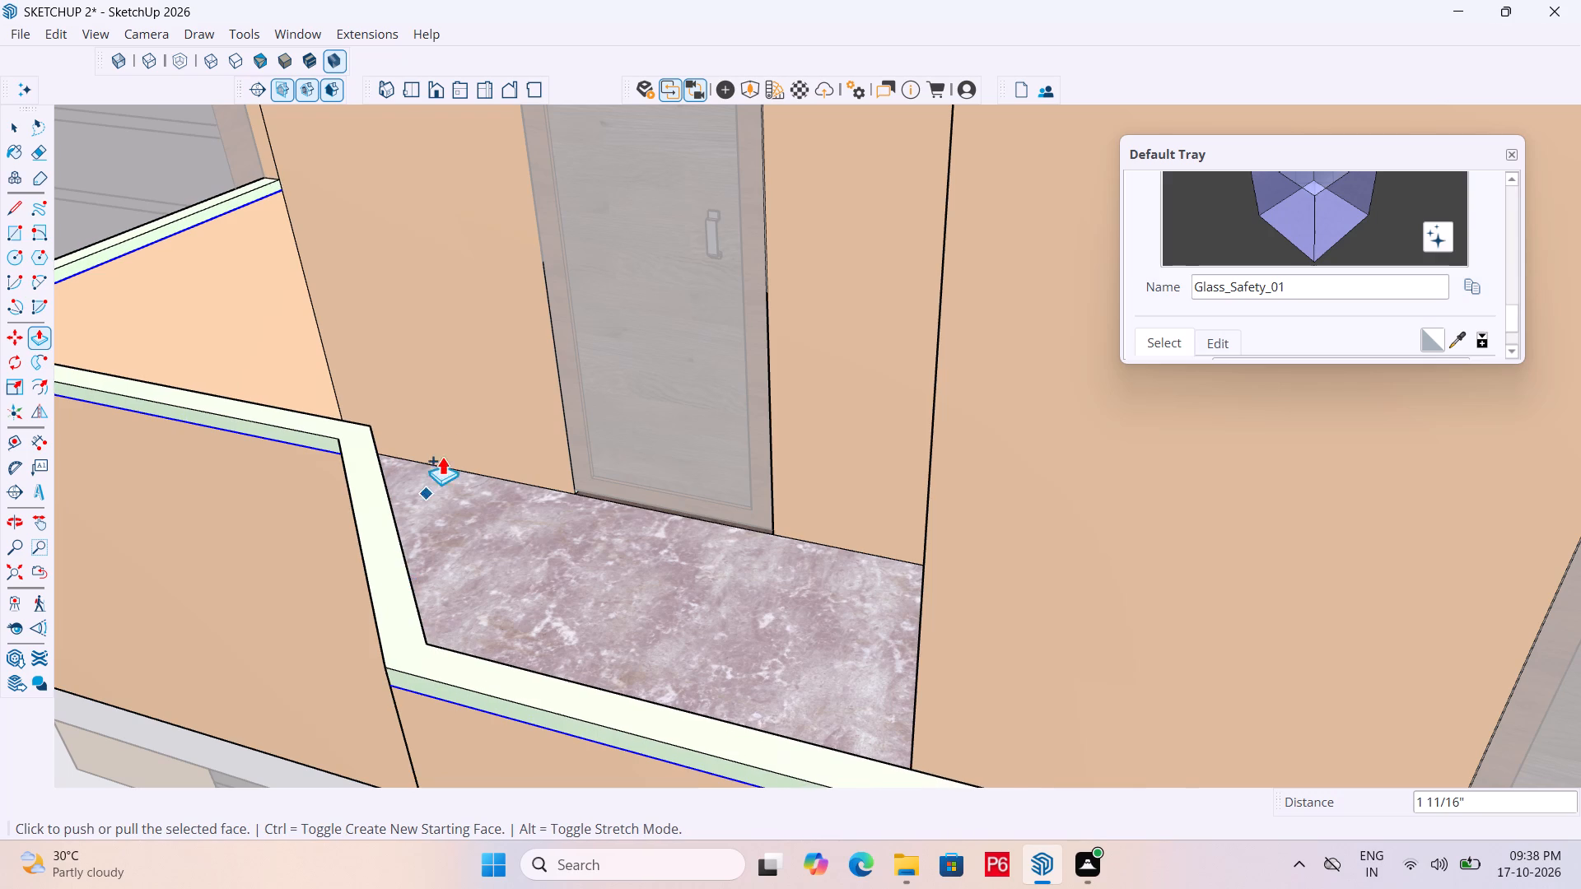
# Raise the top face of the ground-floor front balcony's parapet by 3" with Push/Pull, creating a new starting face.
pyautogui.scroll(-6, 469, 423)
pyautogui.moveTo(999, 606); pyautogui.dragTo(830, 495, button='middle')
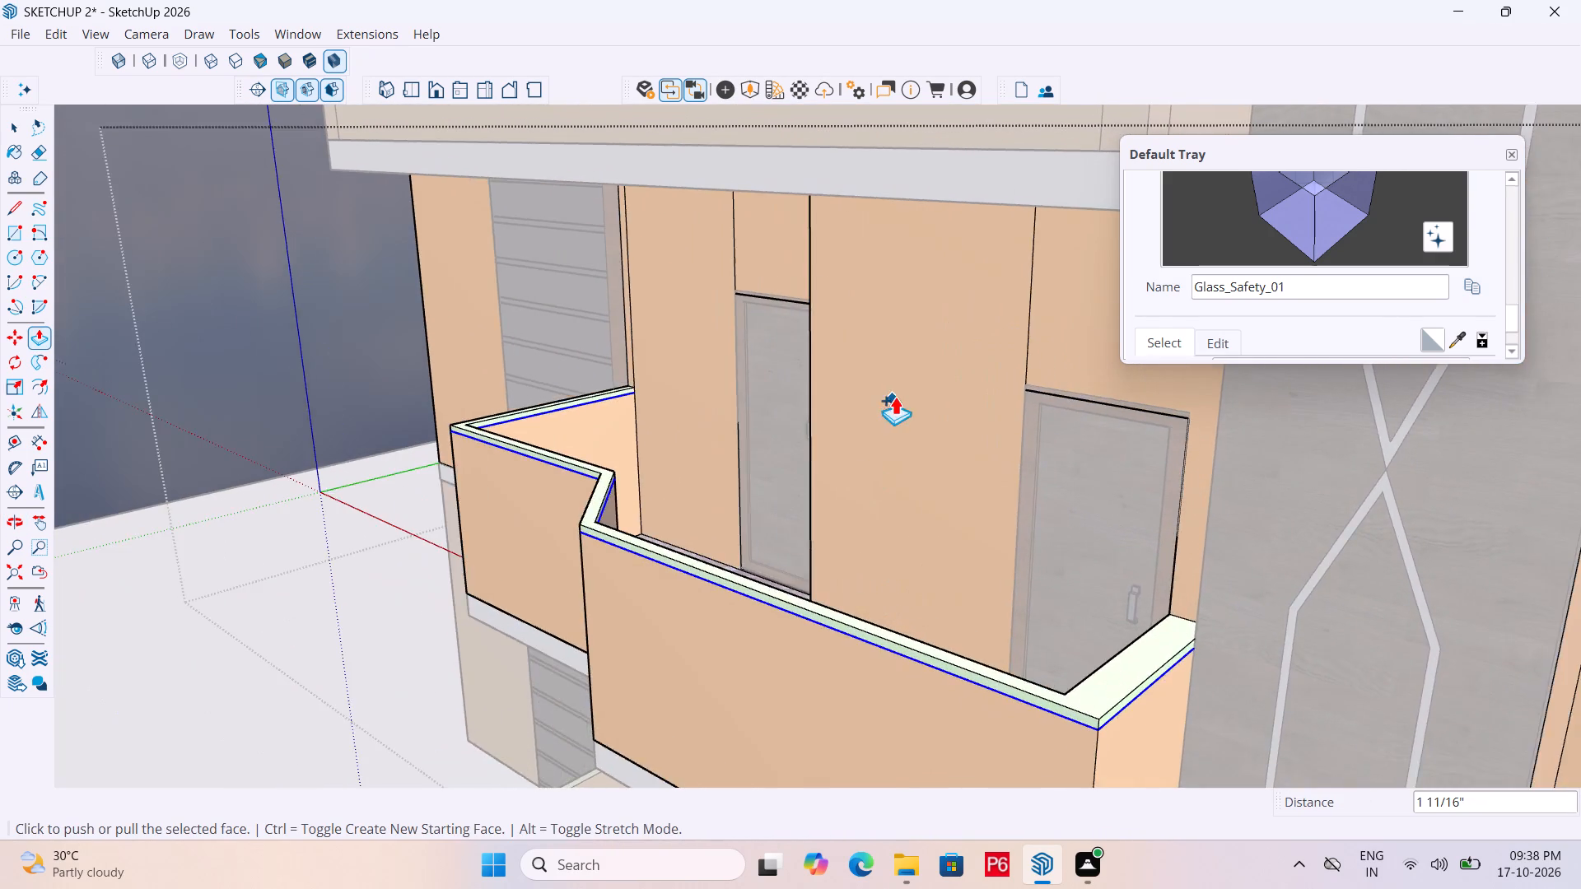
pyautogui.scroll(-10, 895, 396)
pyautogui.scroll(-5, 798, 528)
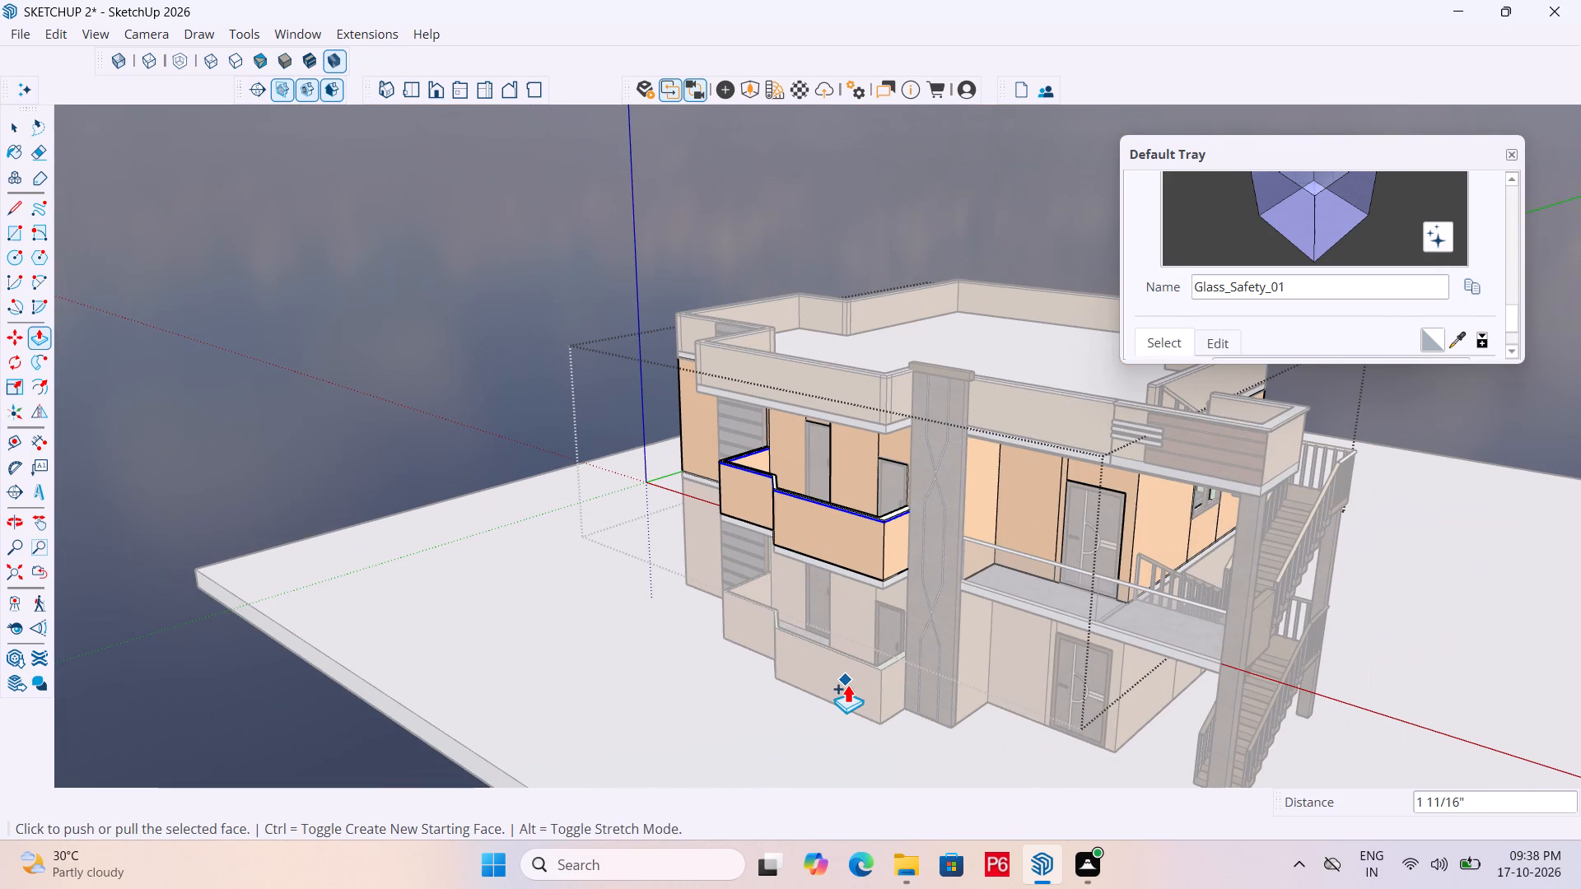
pyautogui.press('space')
pyautogui.scroll(4, 865, 682)
pyautogui.click(863, 679)
pyautogui.scroll(4, 866, 666)
pyautogui.middleClick(867, 665)
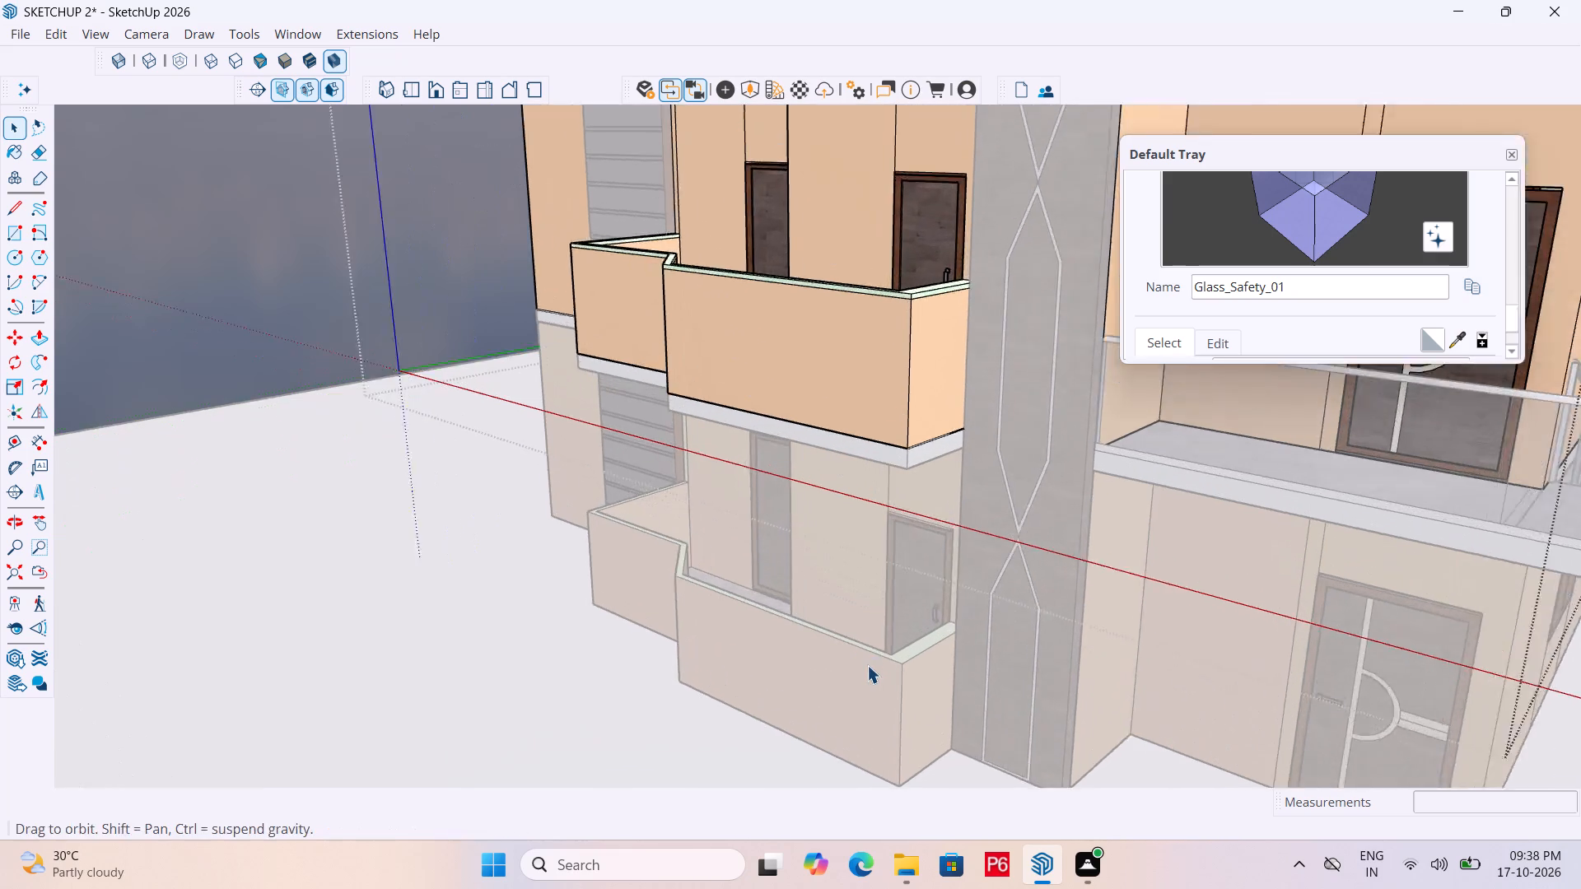
pyautogui.scroll(2, 867, 665)
pyautogui.click(861, 661)
pyautogui.scroll(6, 899, 651)
pyautogui.moveTo(902, 651); pyautogui.dragTo(918, 654, button='middle')
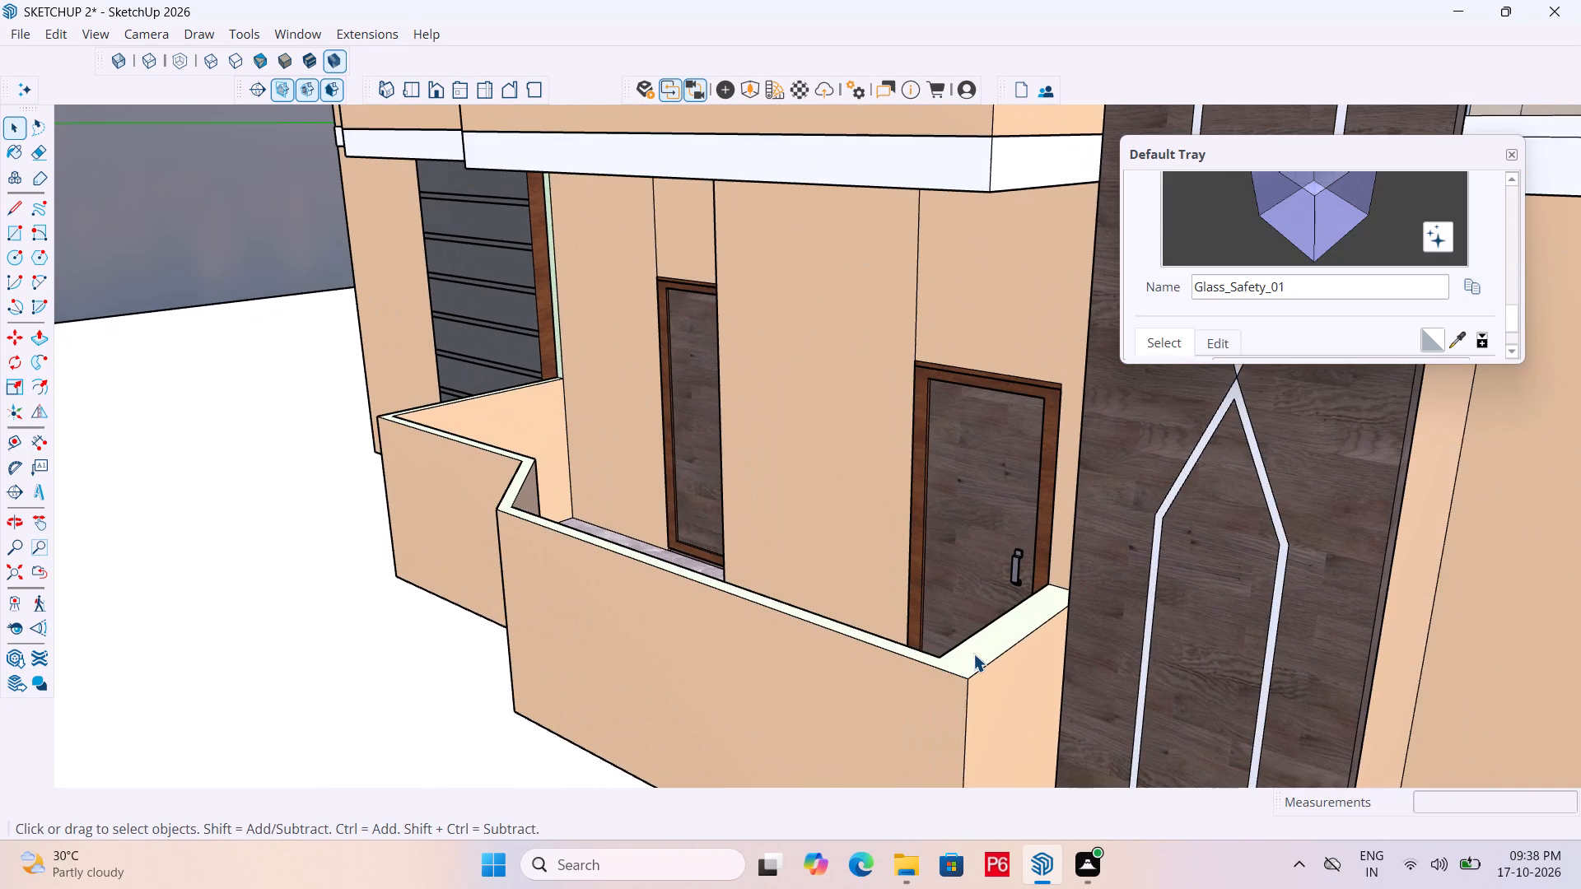
pyautogui.click(973, 654)
pyautogui.tripleClick(972, 648)
pyautogui.doubleClick(973, 652)
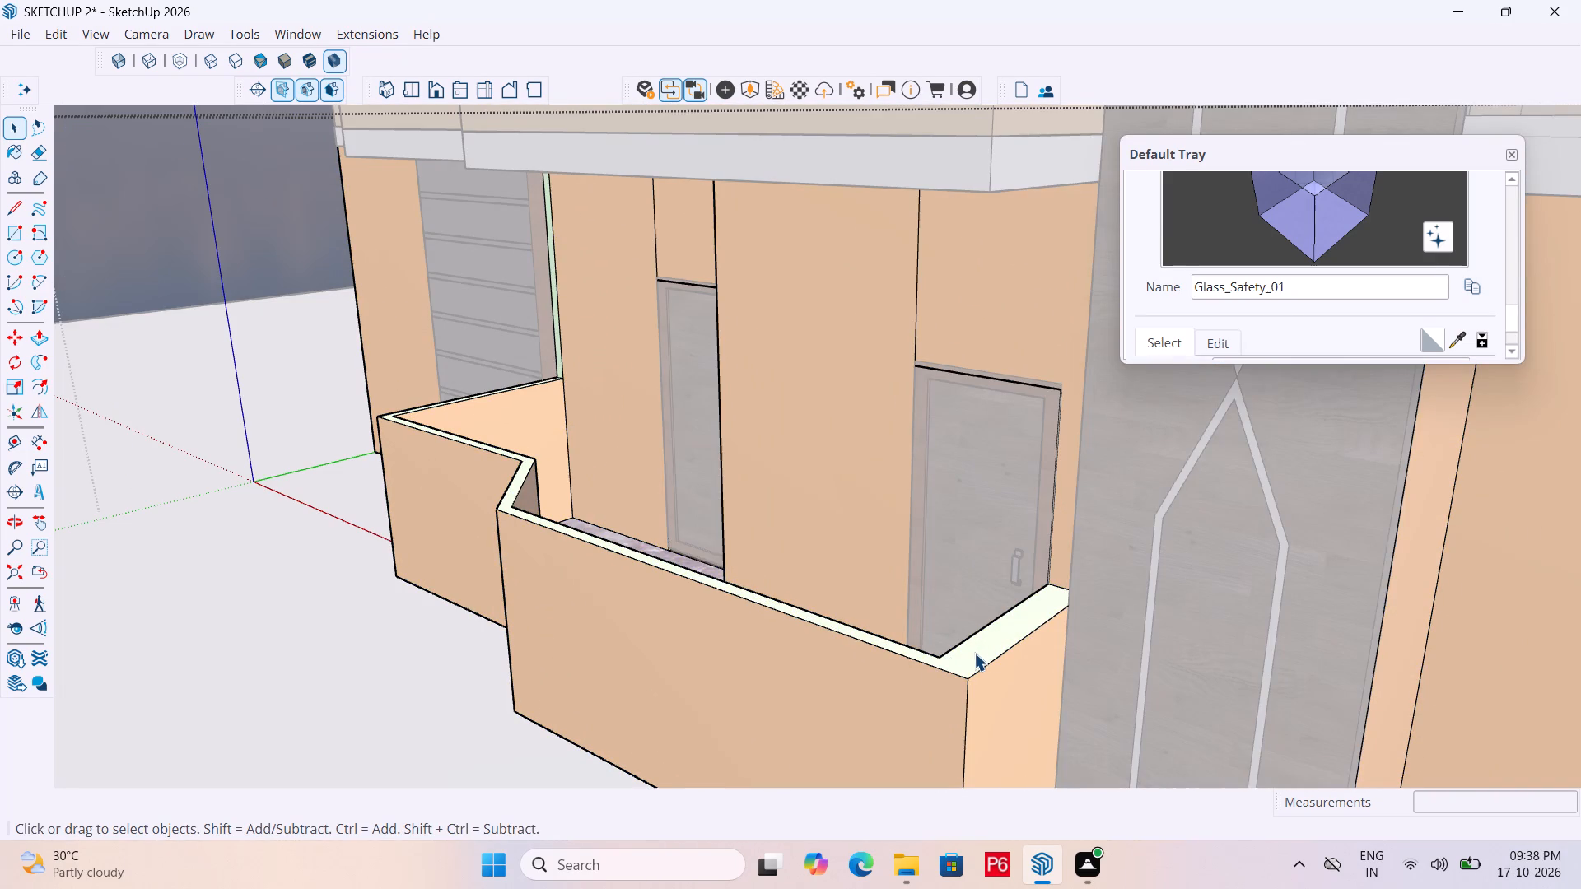
pyautogui.doubleClick(974, 654)
pyautogui.press('p')
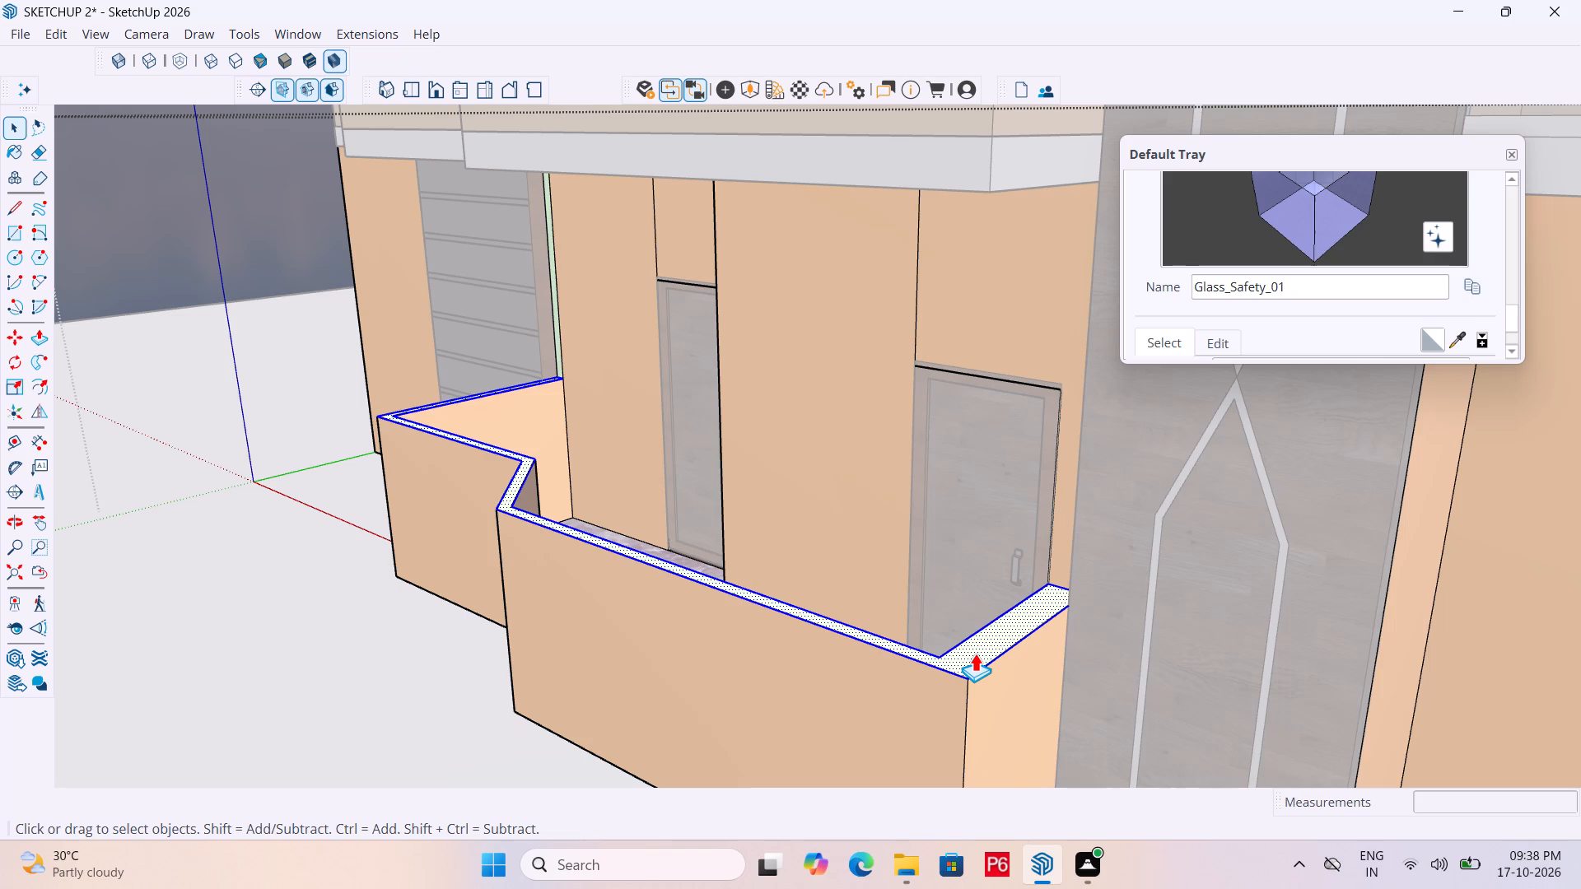
pyautogui.click(975, 653)
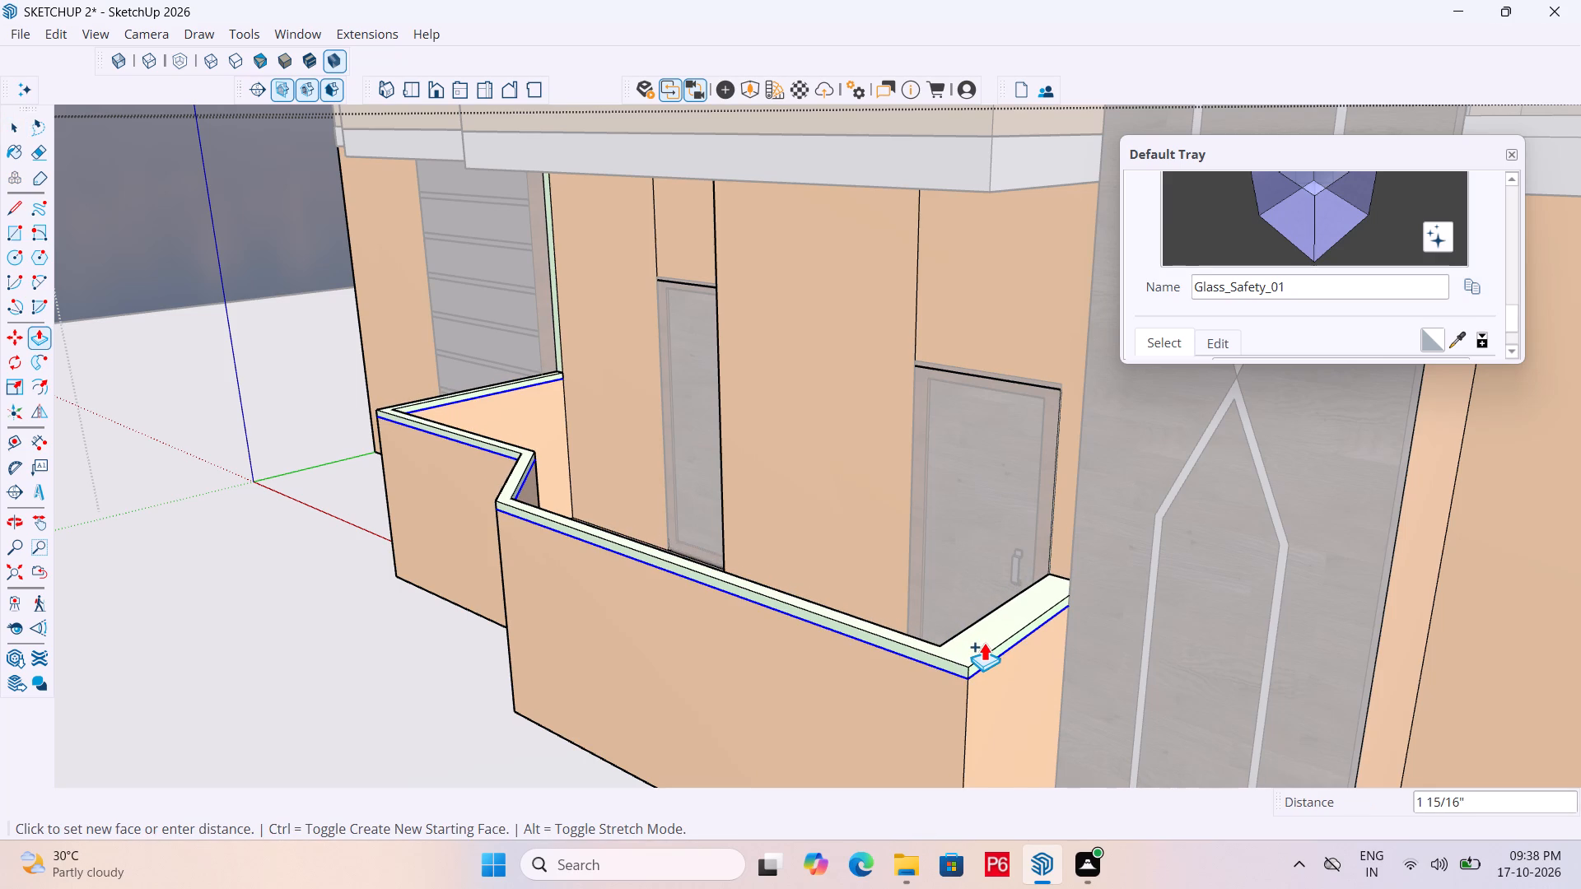
pyautogui.write('3"')
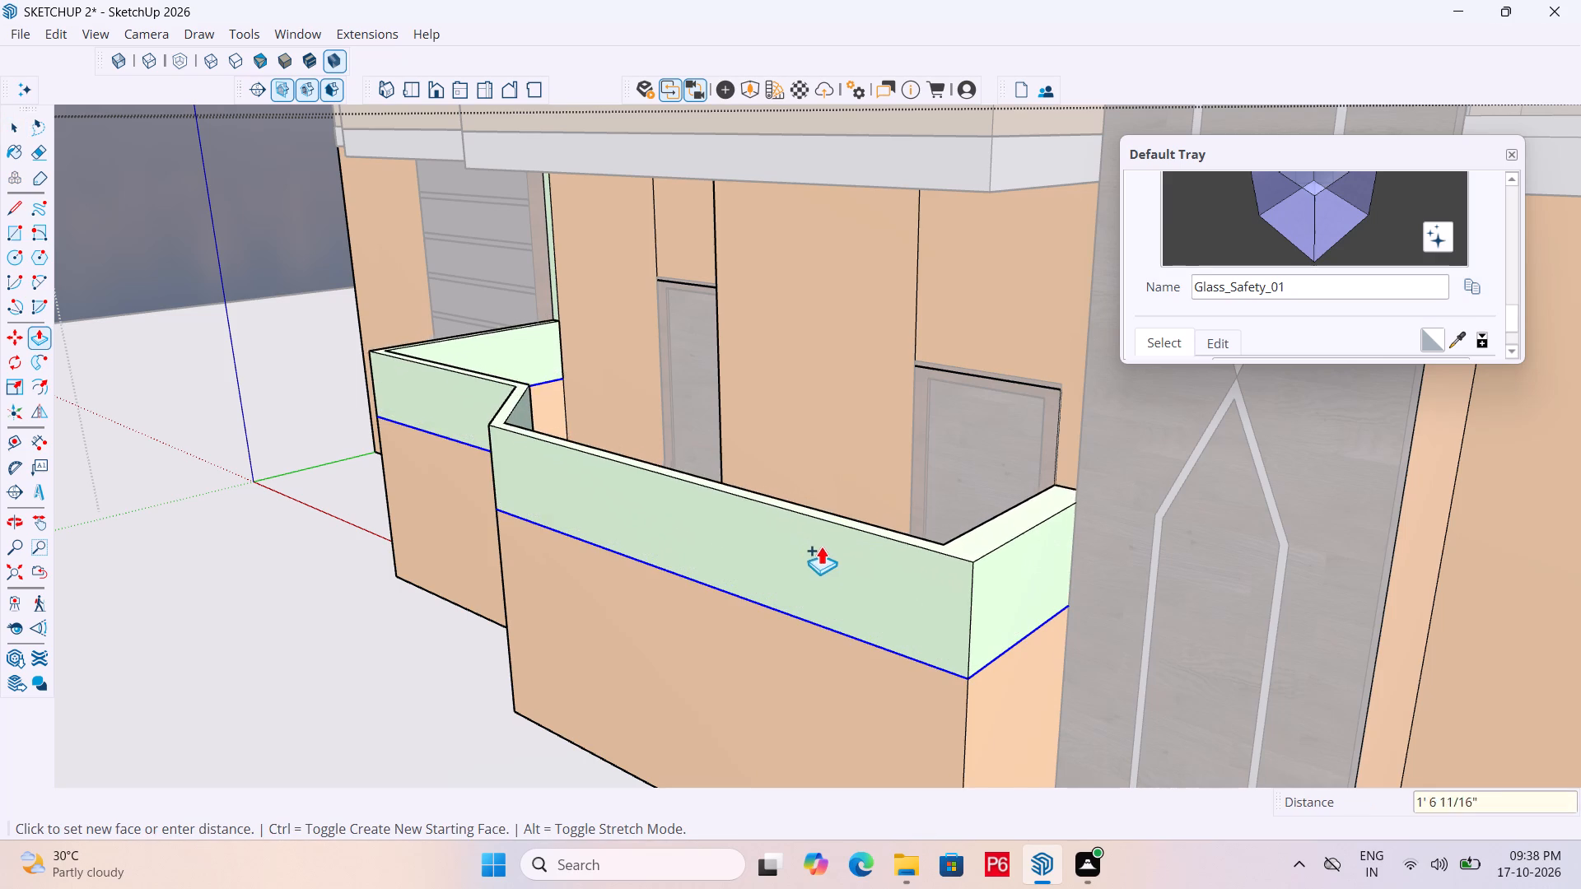
pyautogui.write('3"')
pyautogui.press('Return')
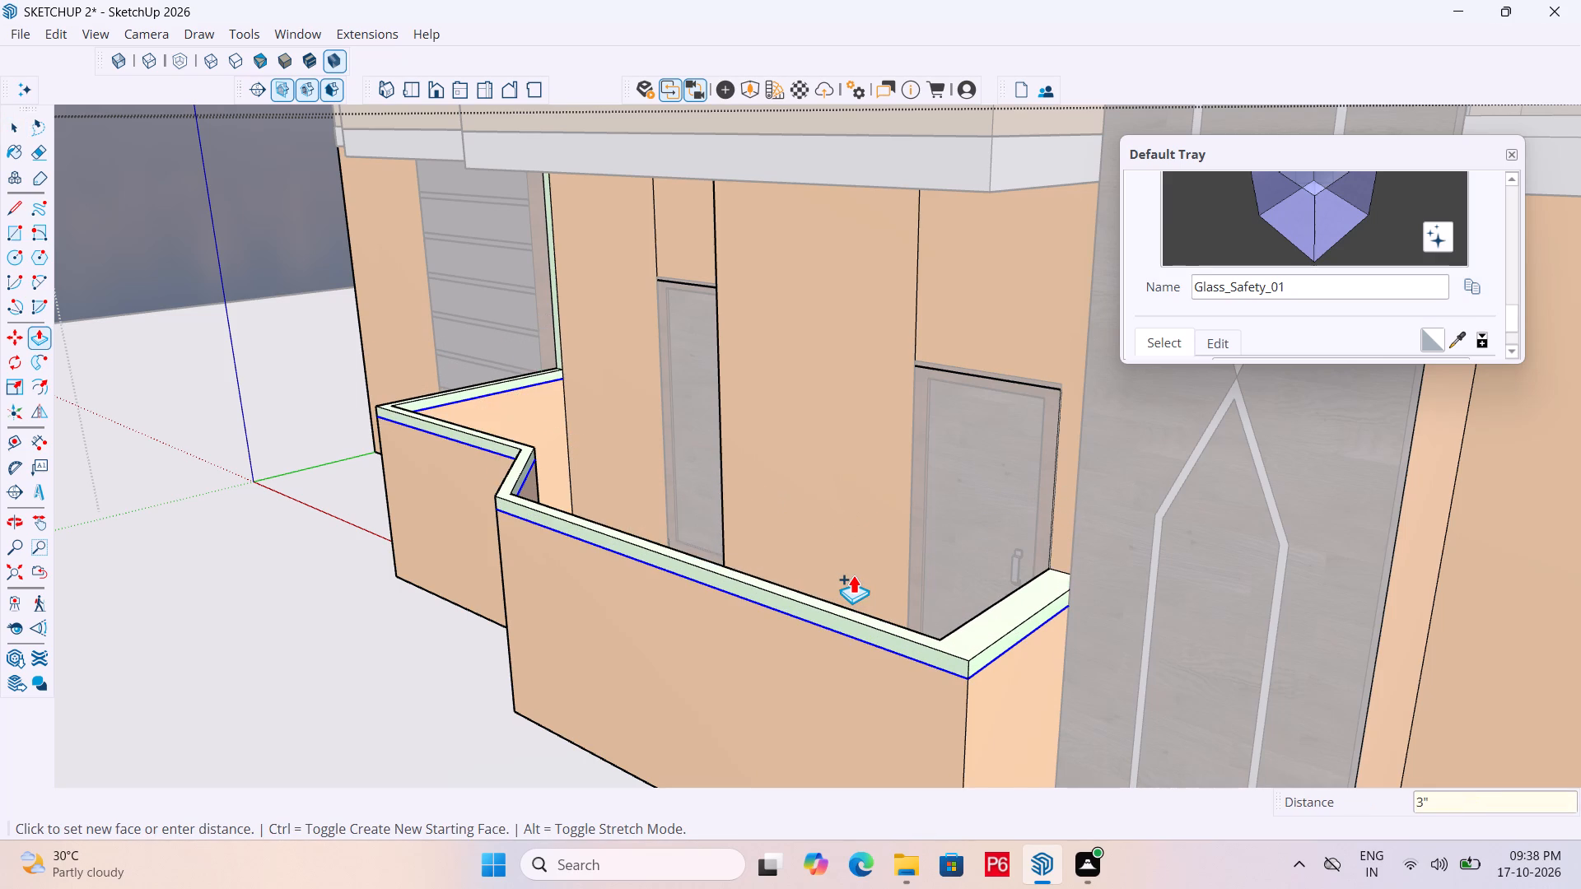
# Save the model and leave the ground-floor wall group.
pyautogui.hotkey('ctrl', 's')
pyautogui.hotkey('ctrl', 's')
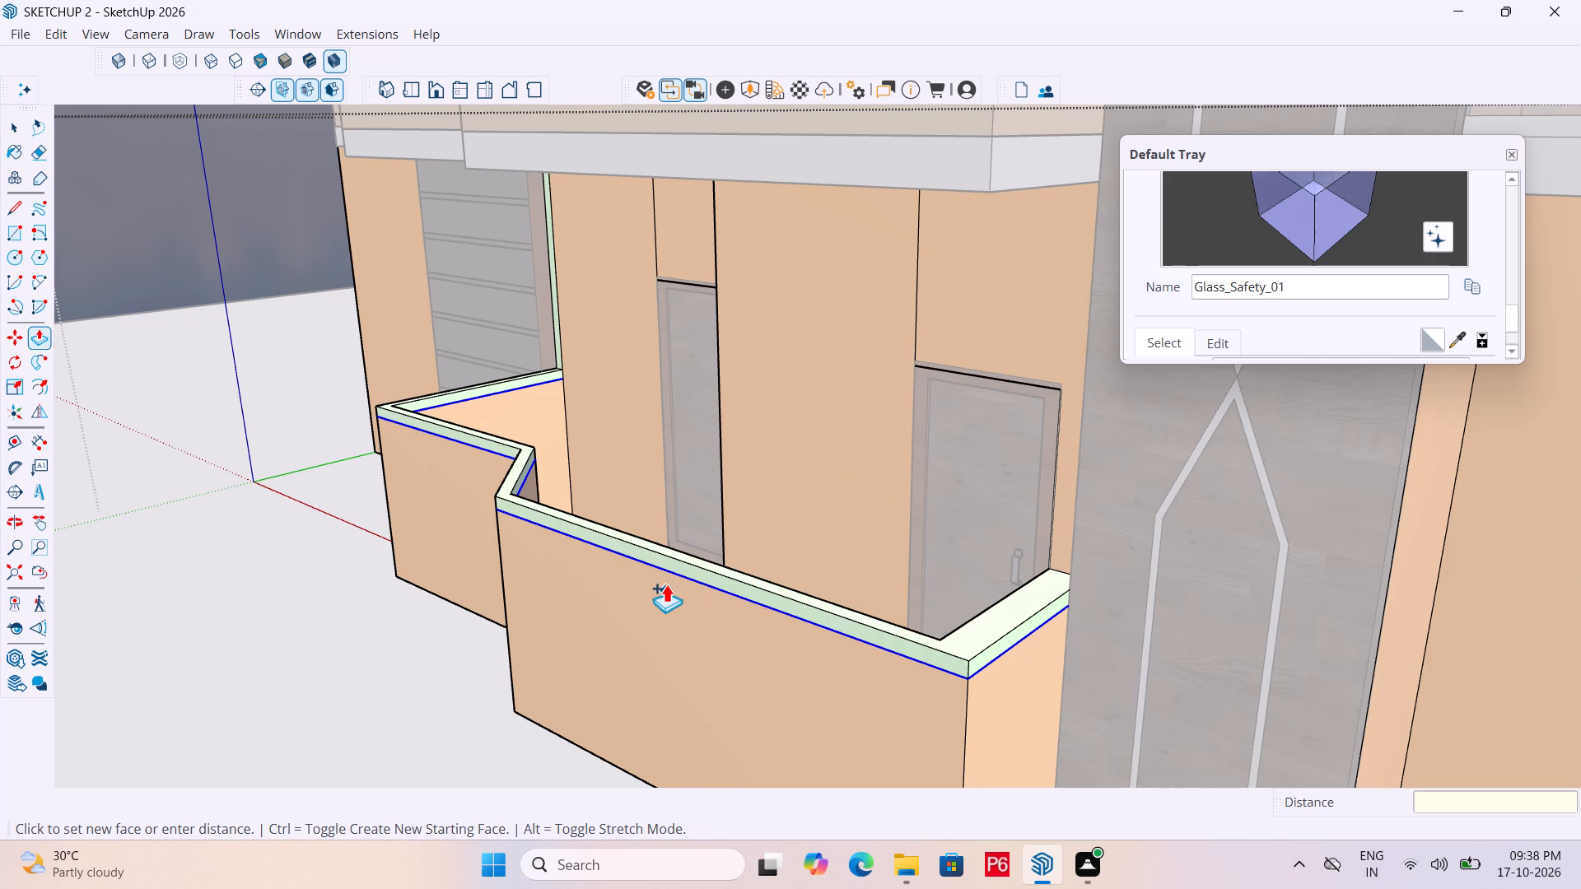
pyautogui.press('space')
pyautogui.scroll(-7, 706, 524)
pyautogui.scroll(-4, 616, 481)
pyautogui.click(341, 350)
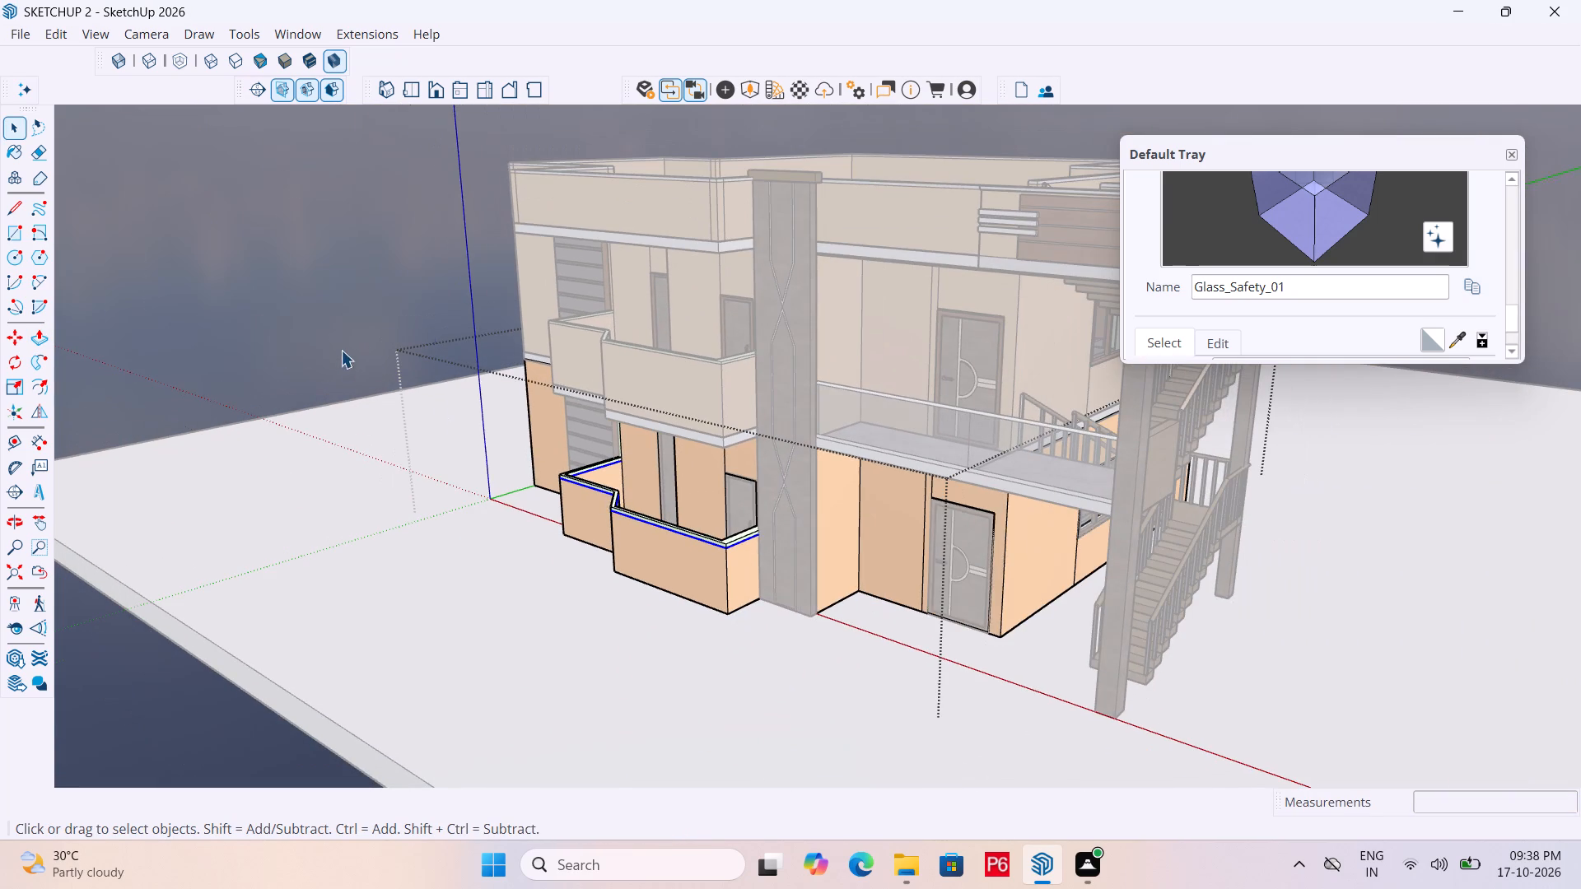
pyautogui.click(335, 356)
pyautogui.click(333, 343)
# Raise the top face of the upper-floor front balcony's parapet a further 1" with Push/Pull.
pyautogui.moveTo(702, 413); pyautogui.dragTo(763, 386, button='middle')
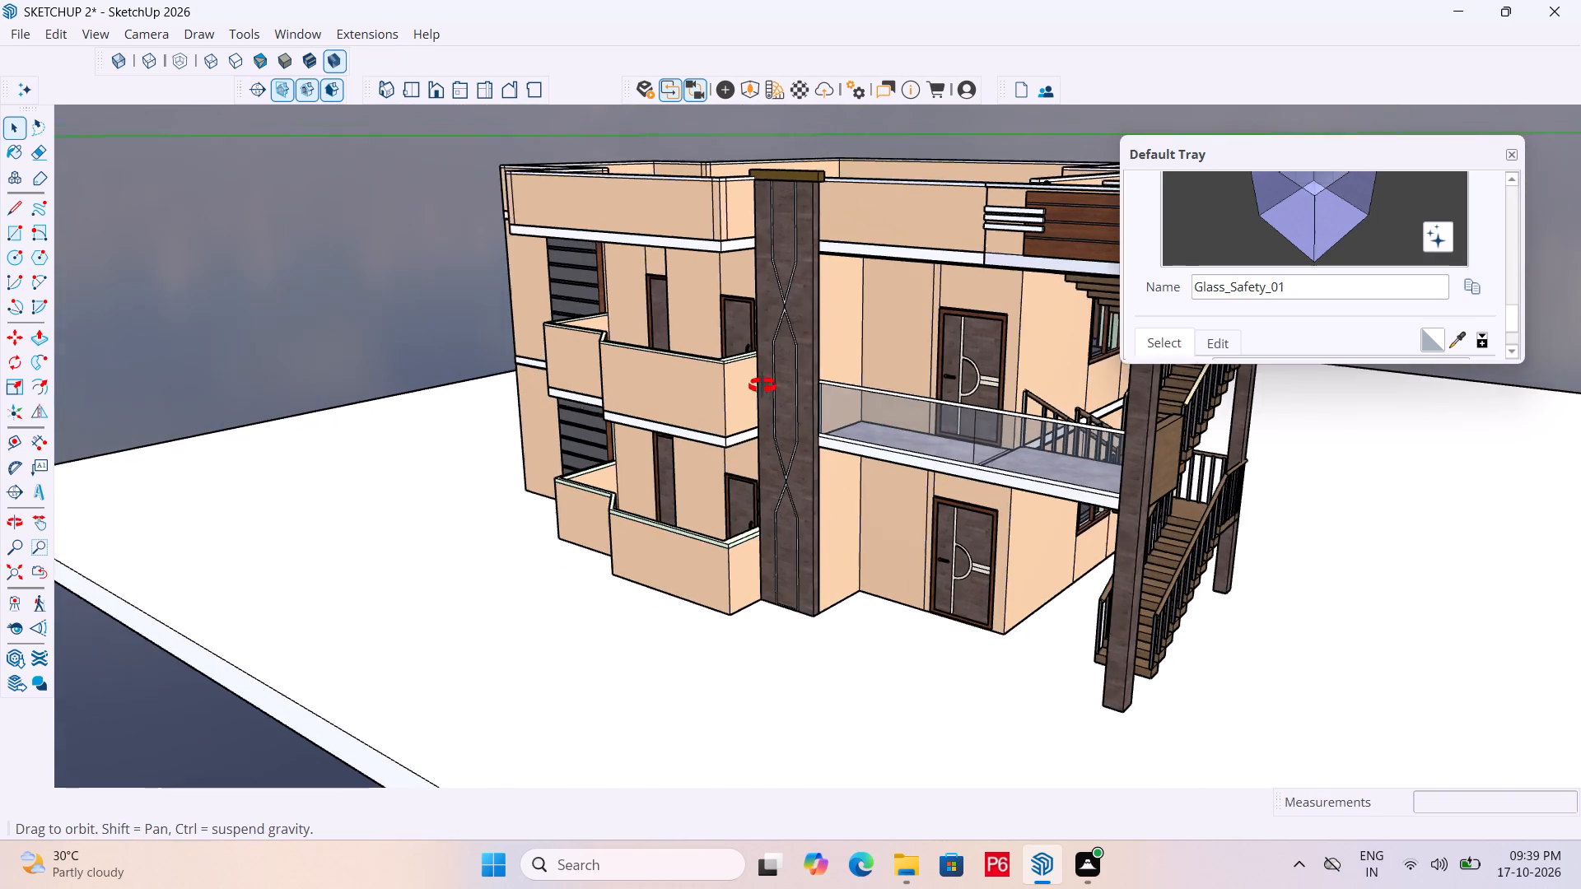
pyautogui.moveTo(763, 386); pyautogui.dragTo(806, 363, button='middle')
pyautogui.scroll(5, 806, 363)
pyautogui.scroll(4, 735, 337)
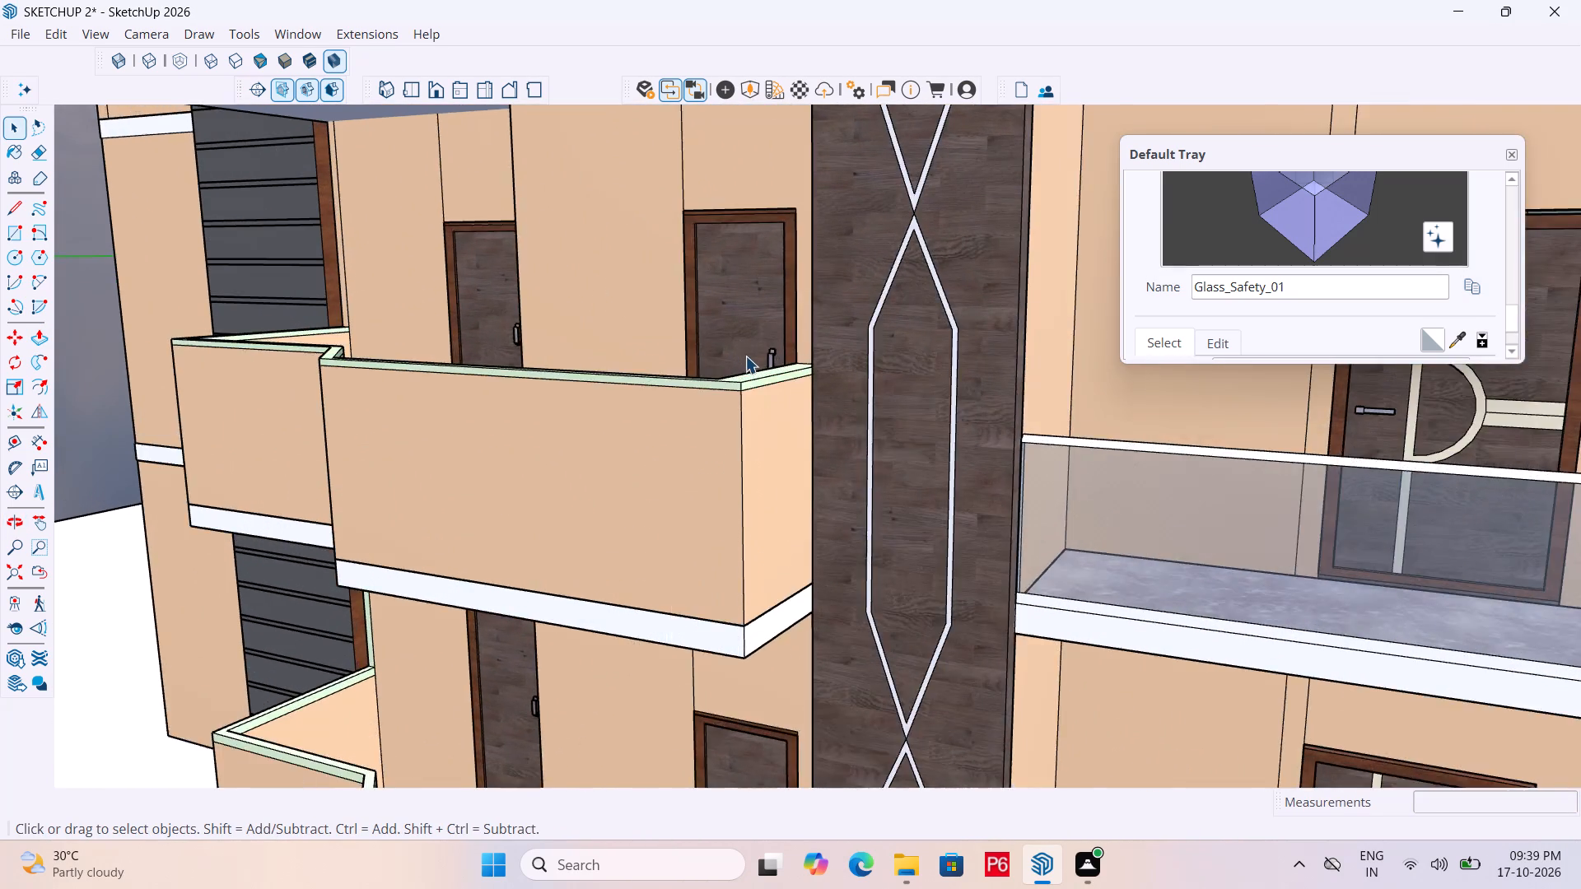
pyautogui.scroll(2, 745, 356)
pyautogui.moveTo(745, 362); pyautogui.dragTo(702, 440, button='middle')
pyautogui.scroll(5, 702, 449)
pyautogui.doubleClick(694, 519)
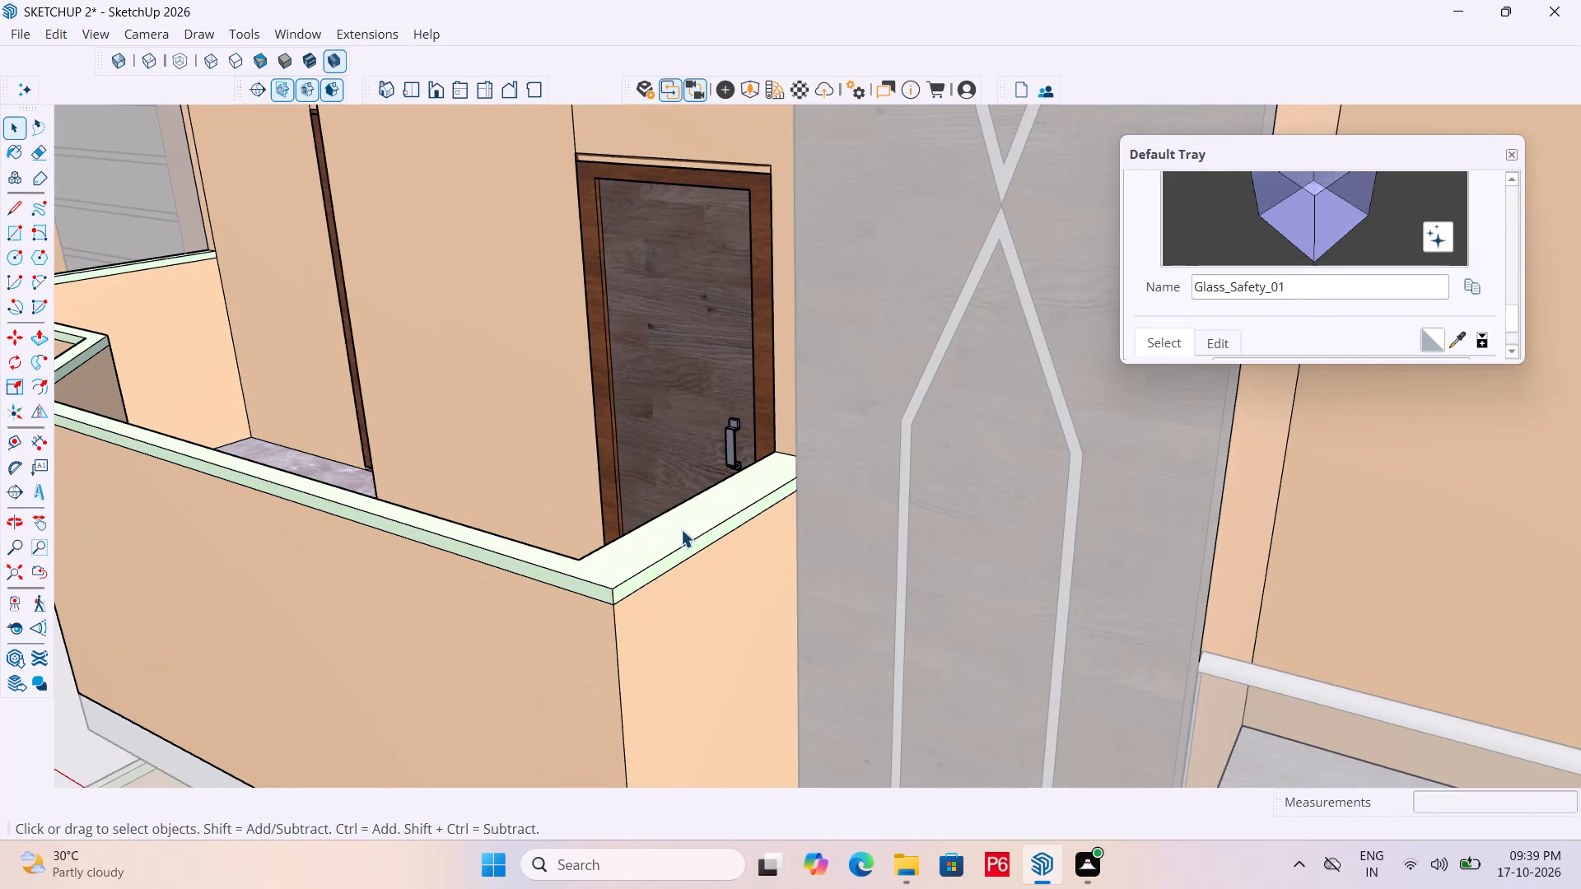
pyautogui.doubleClick(681, 529)
pyautogui.doubleClick(675, 537)
pyautogui.click(665, 534)
pyautogui.click(665, 533)
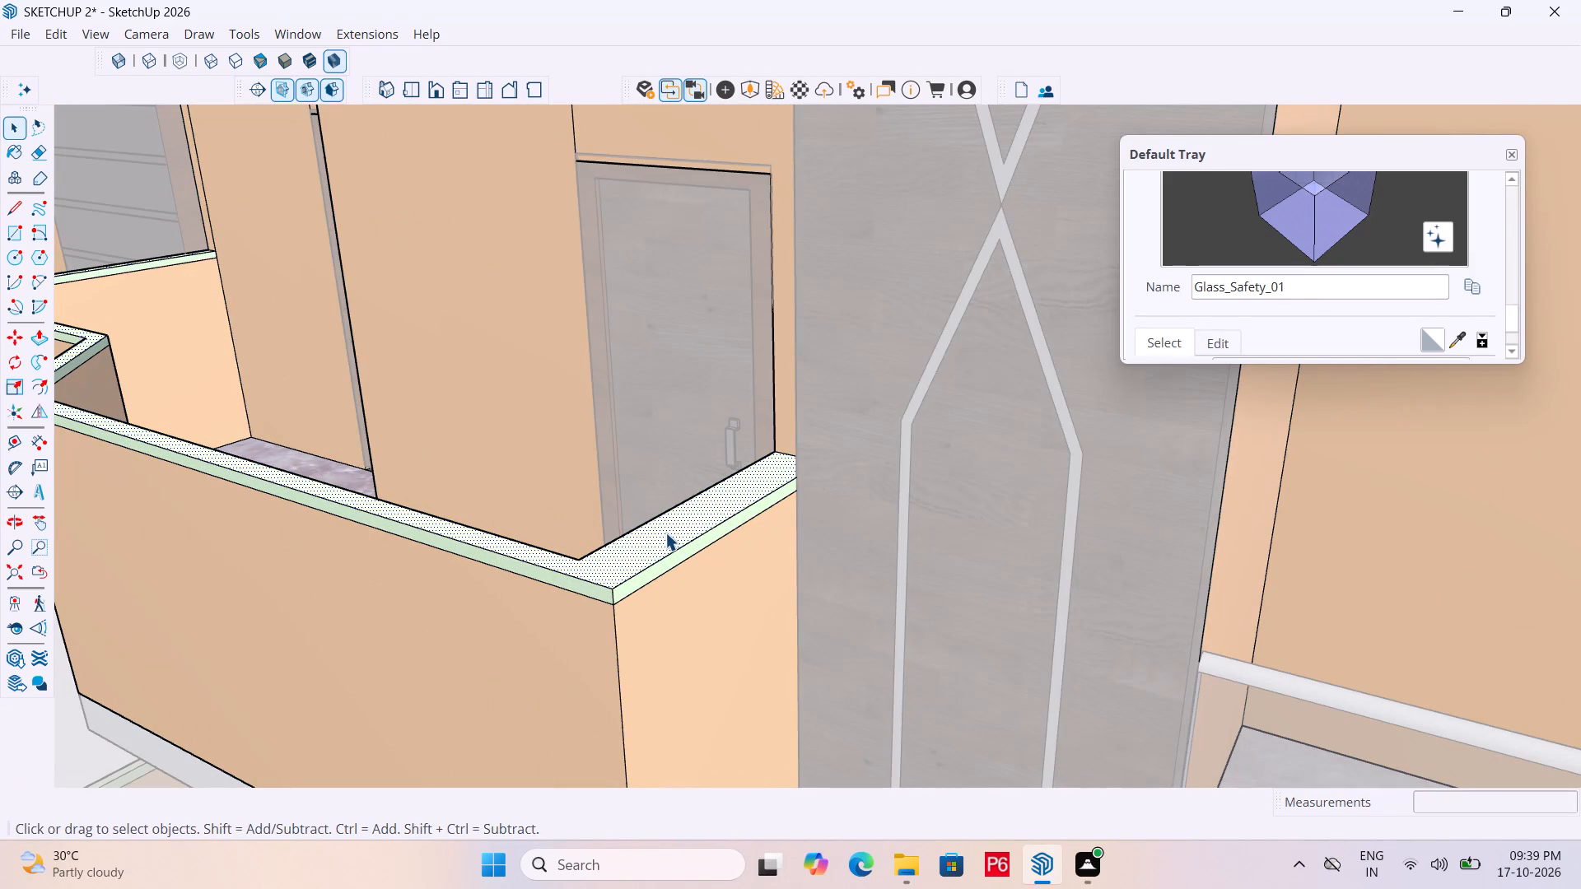
pyautogui.press('p')
pyautogui.click(669, 529)
pyautogui.write('1"')
pyautogui.press('Return')
pyautogui.scroll(-12, 795, 473)
pyautogui.press('space')
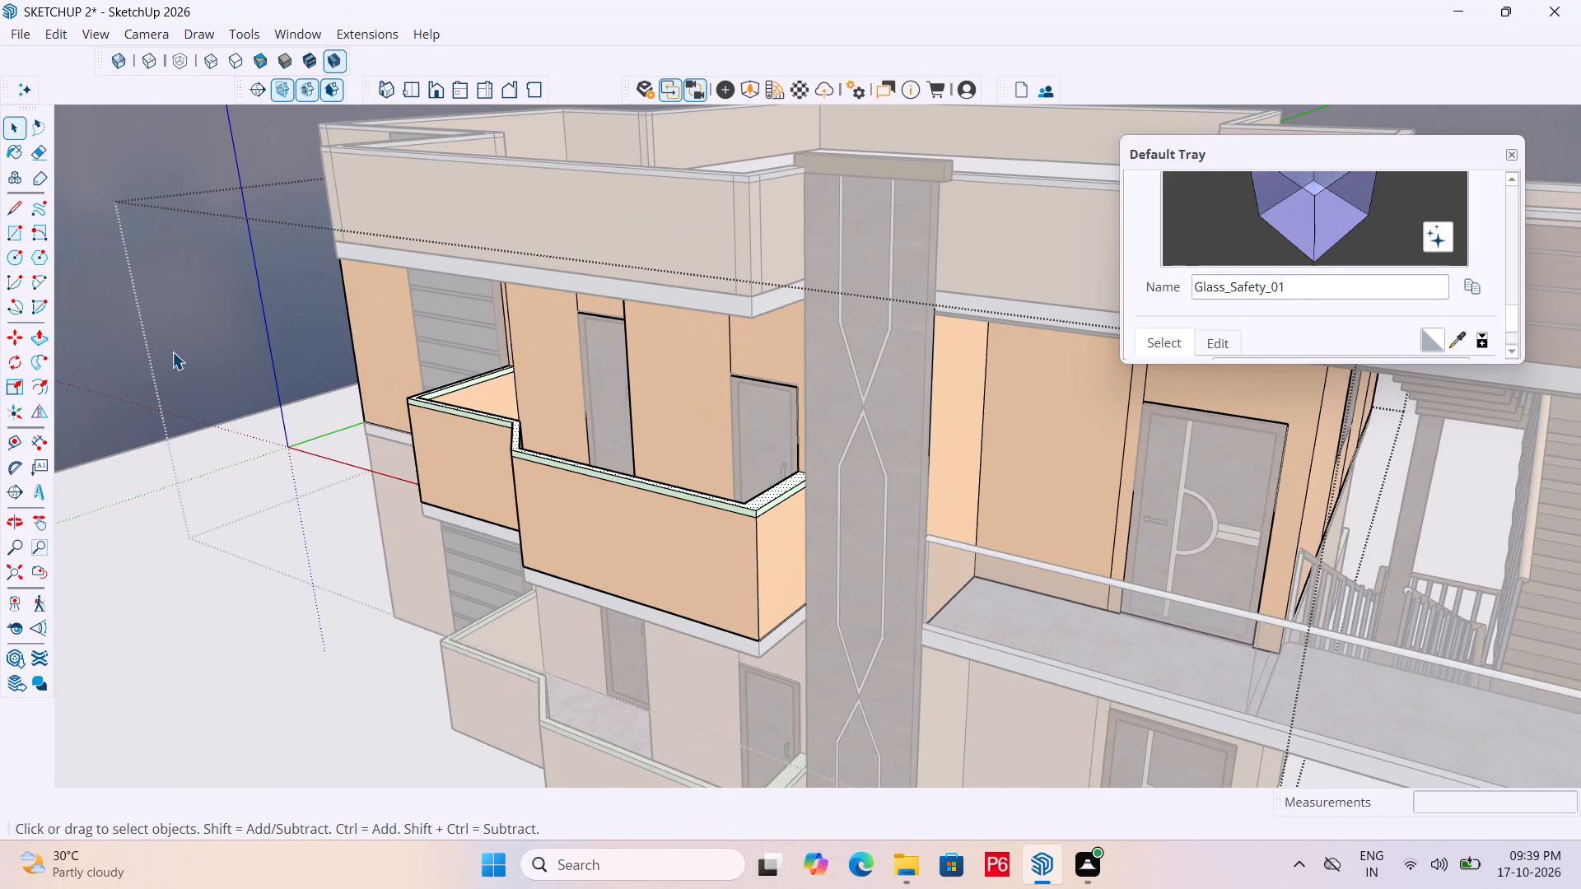
# Leave the upper-floor wall group and save the model.
pyautogui.tripleClick(173, 352)
pyautogui.tripleClick(175, 349)
pyautogui.hotkey('ctrl', 's')
pyautogui.hotkey('ctrl', 's')
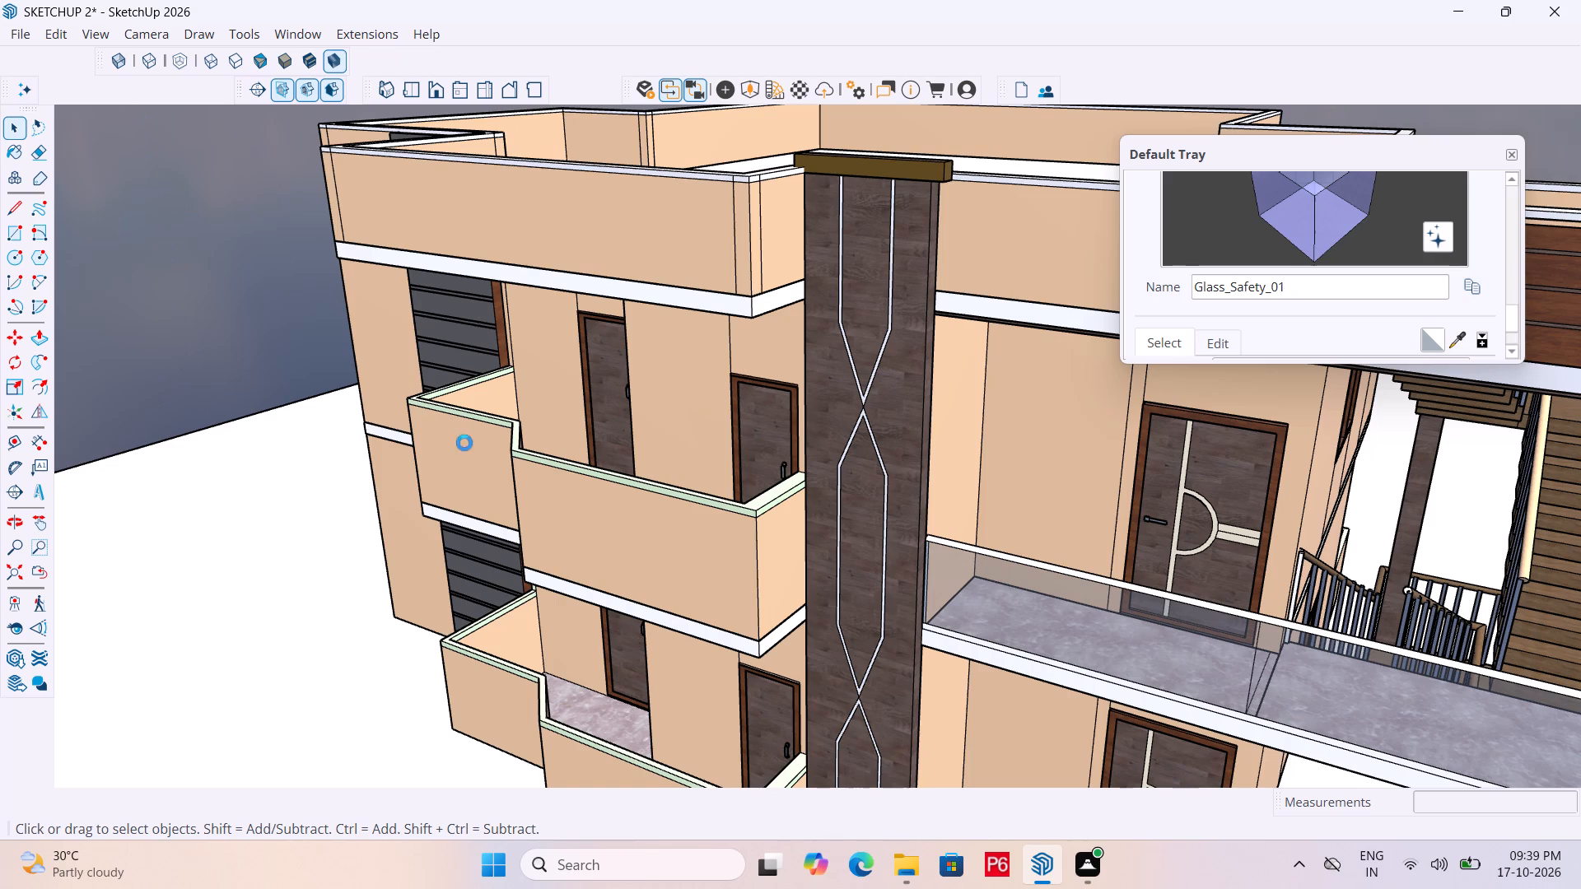
pyautogui.hotkey('ctrl', 's')
pyautogui.hotkey('ctrl', 's')
pyautogui.hotkey('ctrl', 's')
pyautogui.hotkey('ctrl', 's')
pyautogui.hotkey('ctrl', 's')
pyautogui.hotkey('ctrl', 's')
# Choose M00_Soft_Cloud from the Solid Colors collection and apply it to the closed ground-floor wall group at the front balcony's coping.
pyautogui.scroll(-2, 906, 471)
pyautogui.scroll(-5, 755, 459)
pyautogui.scroll(-5, 888, 498)
pyautogui.moveTo(823, 507); pyautogui.dragTo(674, 509, button='middle')
pyautogui.scroll(14, 739, 650)
pyautogui.moveTo(740, 663); pyautogui.dragTo(747, 679, button='middle')
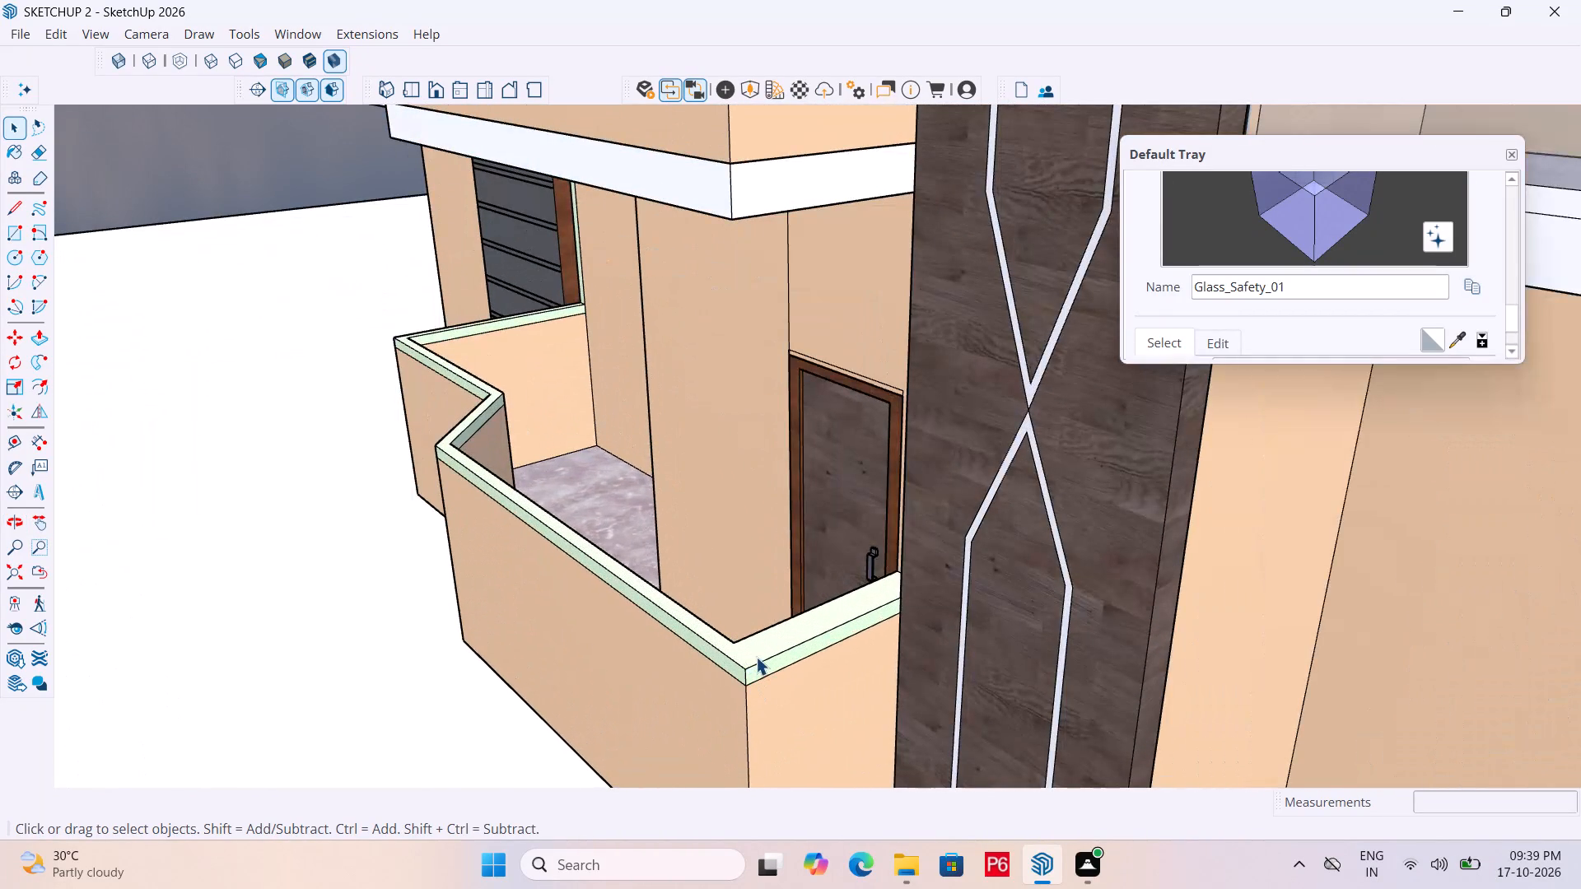
pyautogui.press('b')
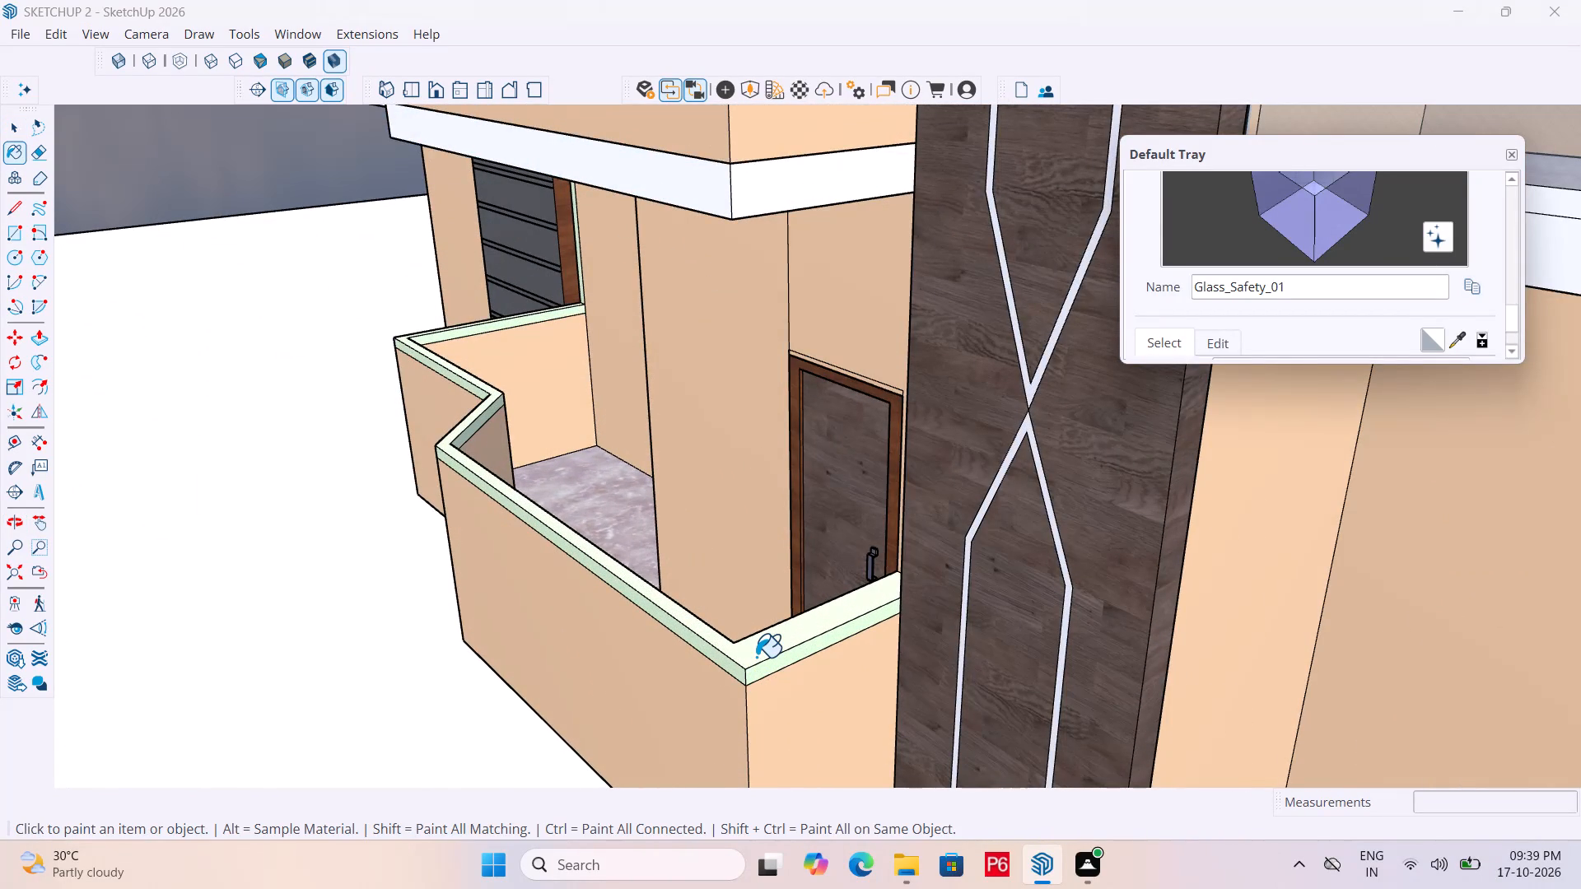
pyautogui.scroll(-5, 1255, 319)
pyautogui.click(1304, 259)
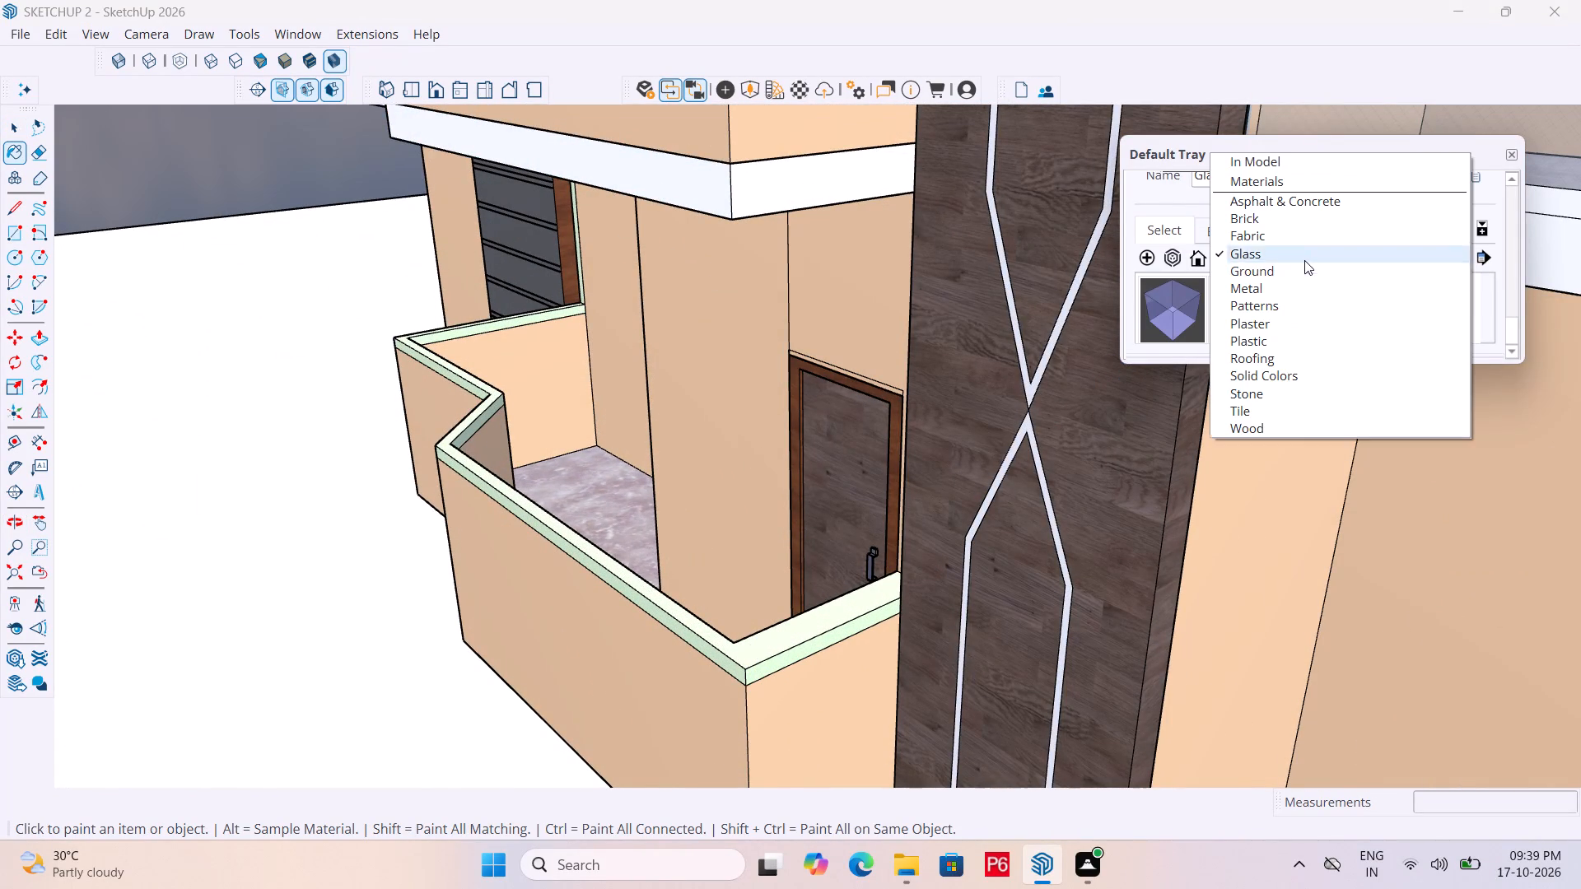
pyautogui.click(1267, 380)
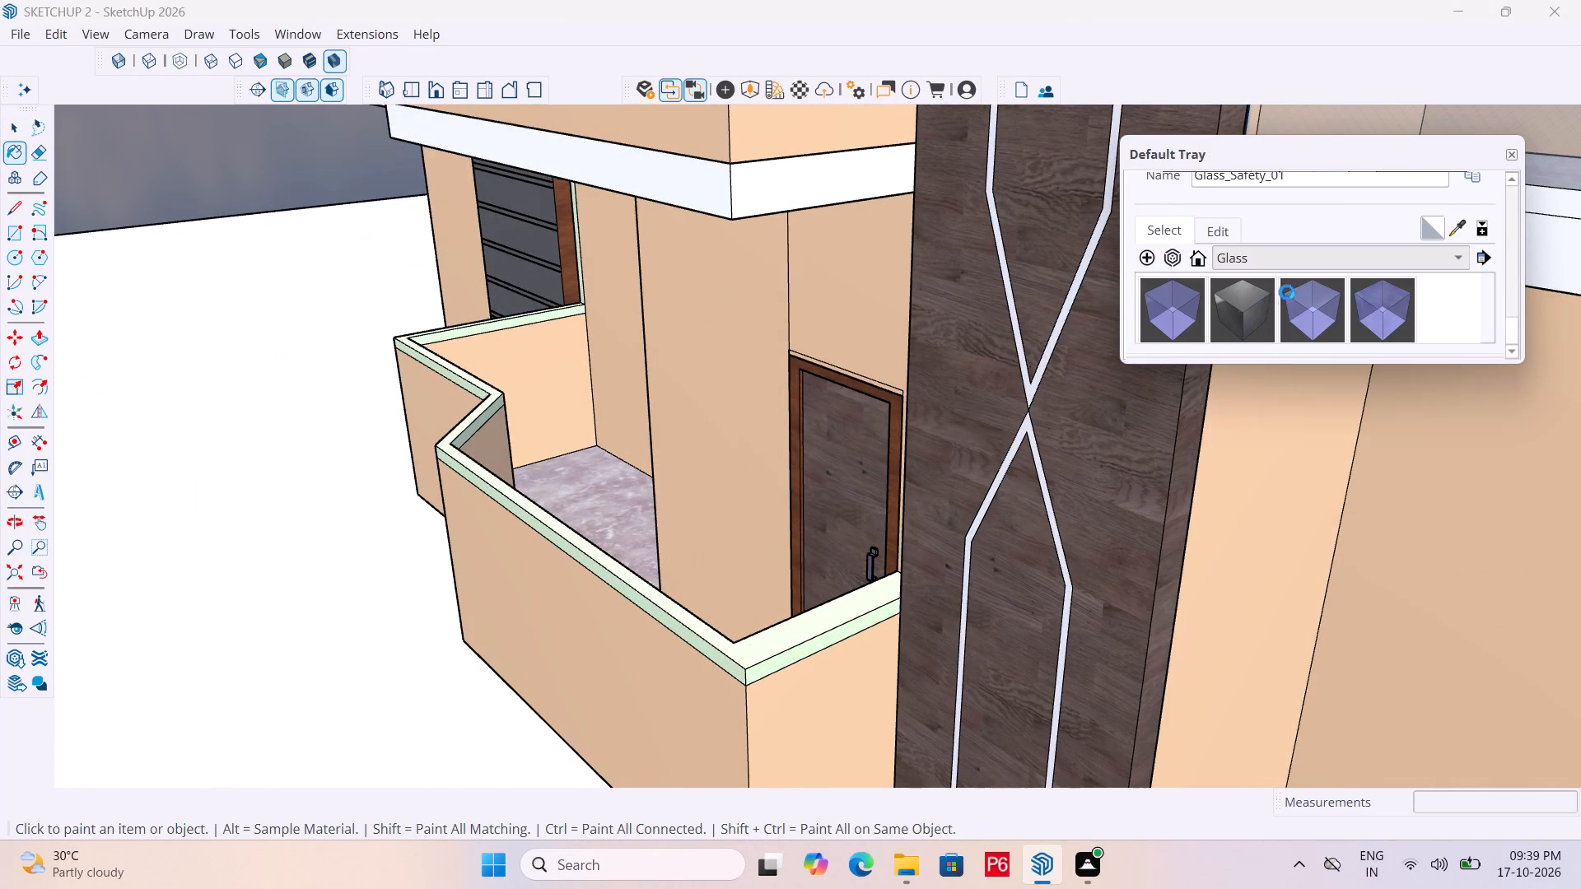
pyautogui.scroll(-17, 1312, 294)
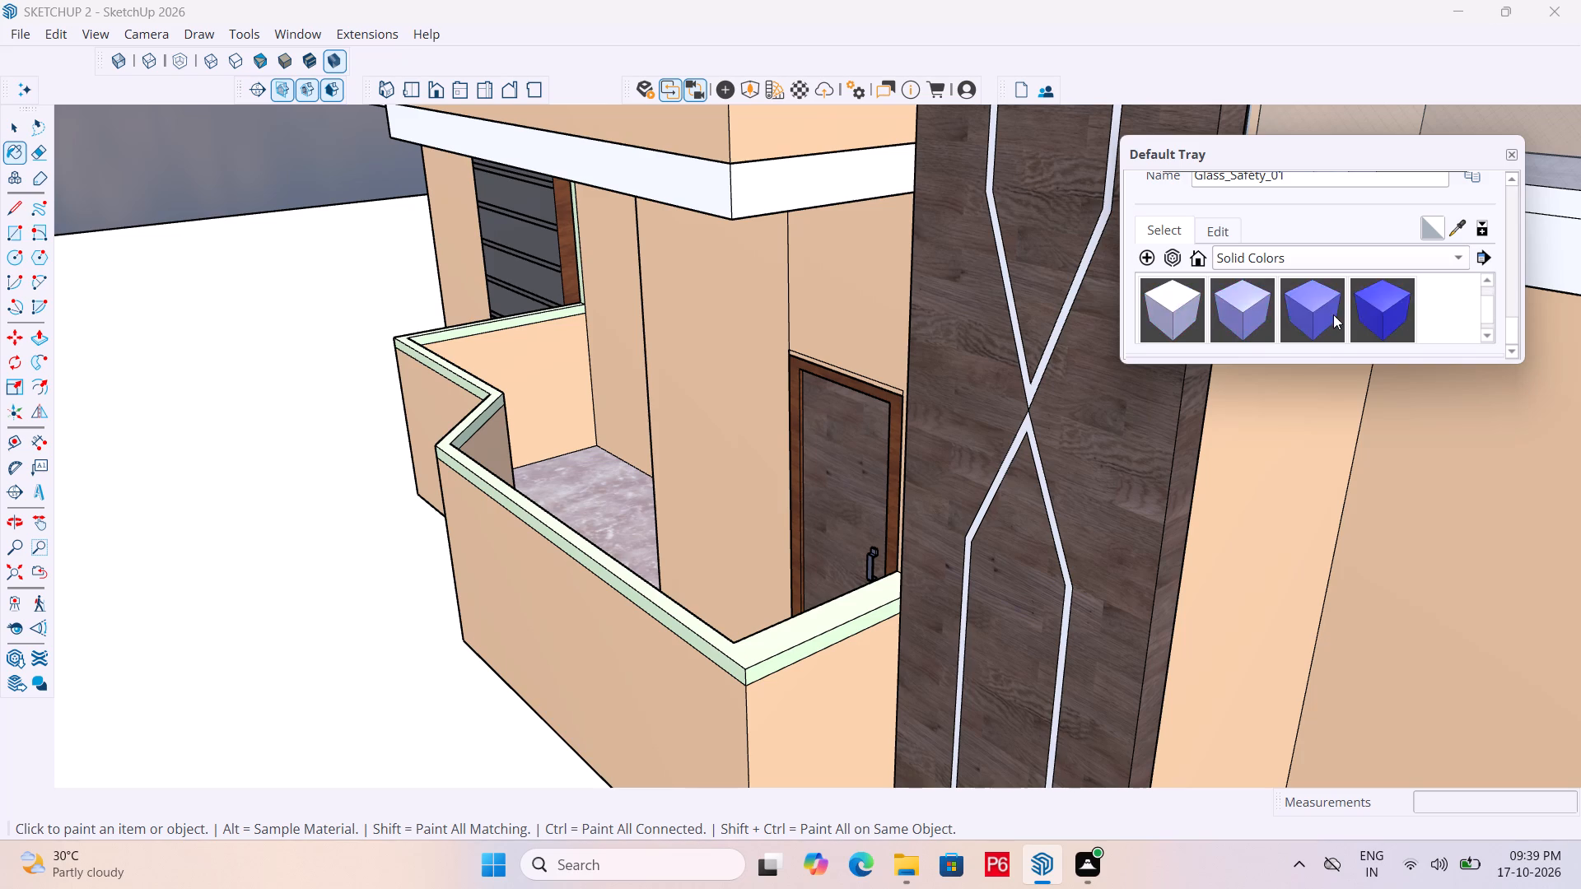
pyautogui.scroll(-11, 1364, 302)
pyautogui.scroll(1, 1330, 314)
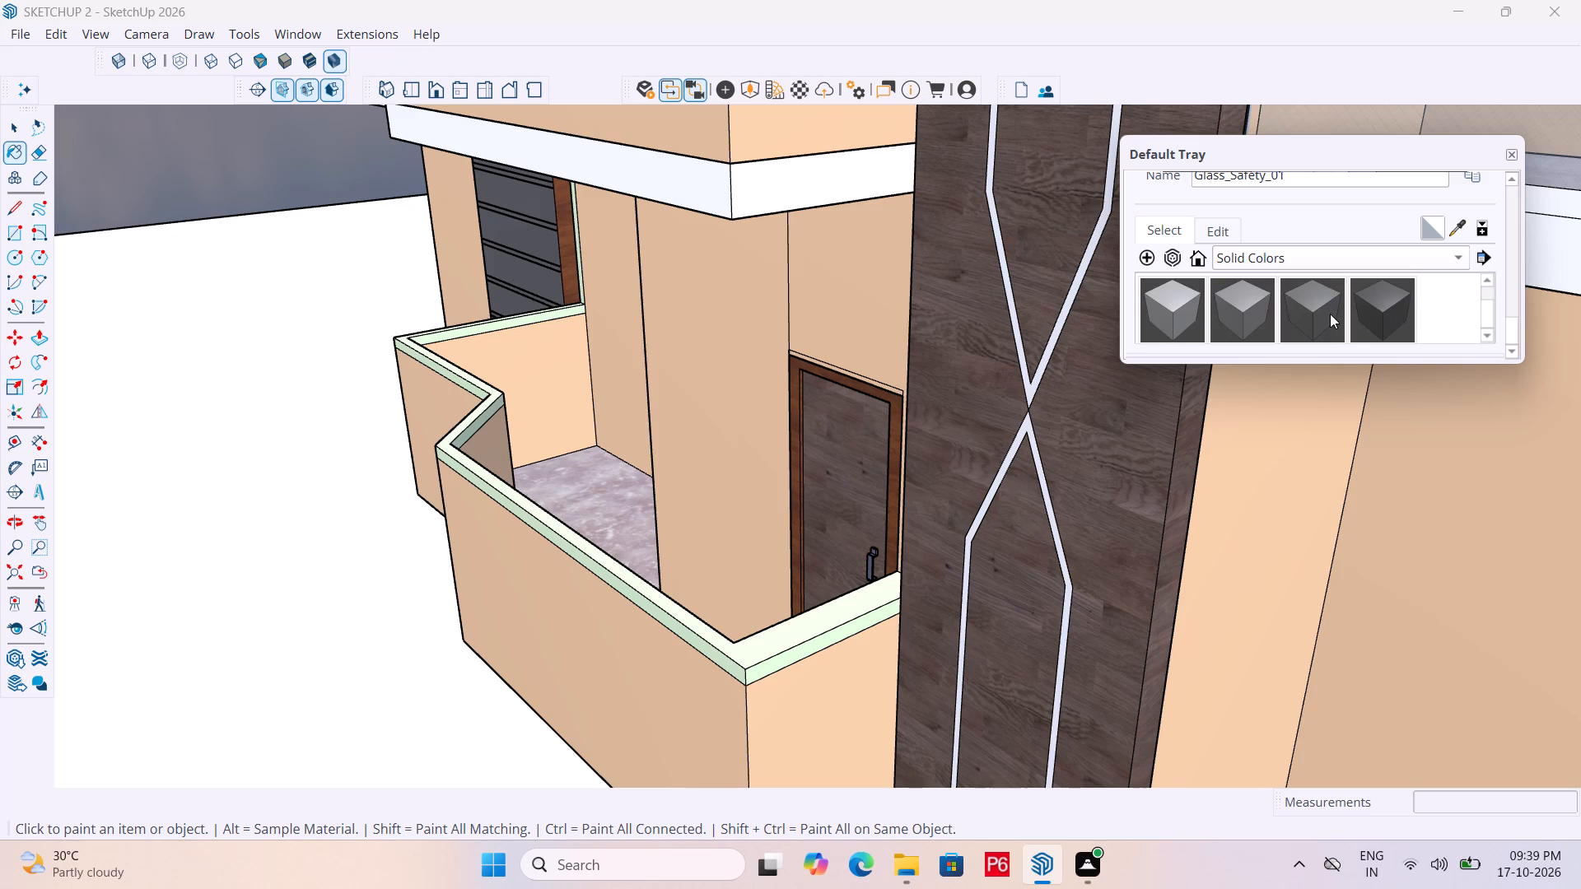
pyautogui.scroll(1, 1330, 314)
pyautogui.click(1158, 304)
pyautogui.scroll(1, 632, 534)
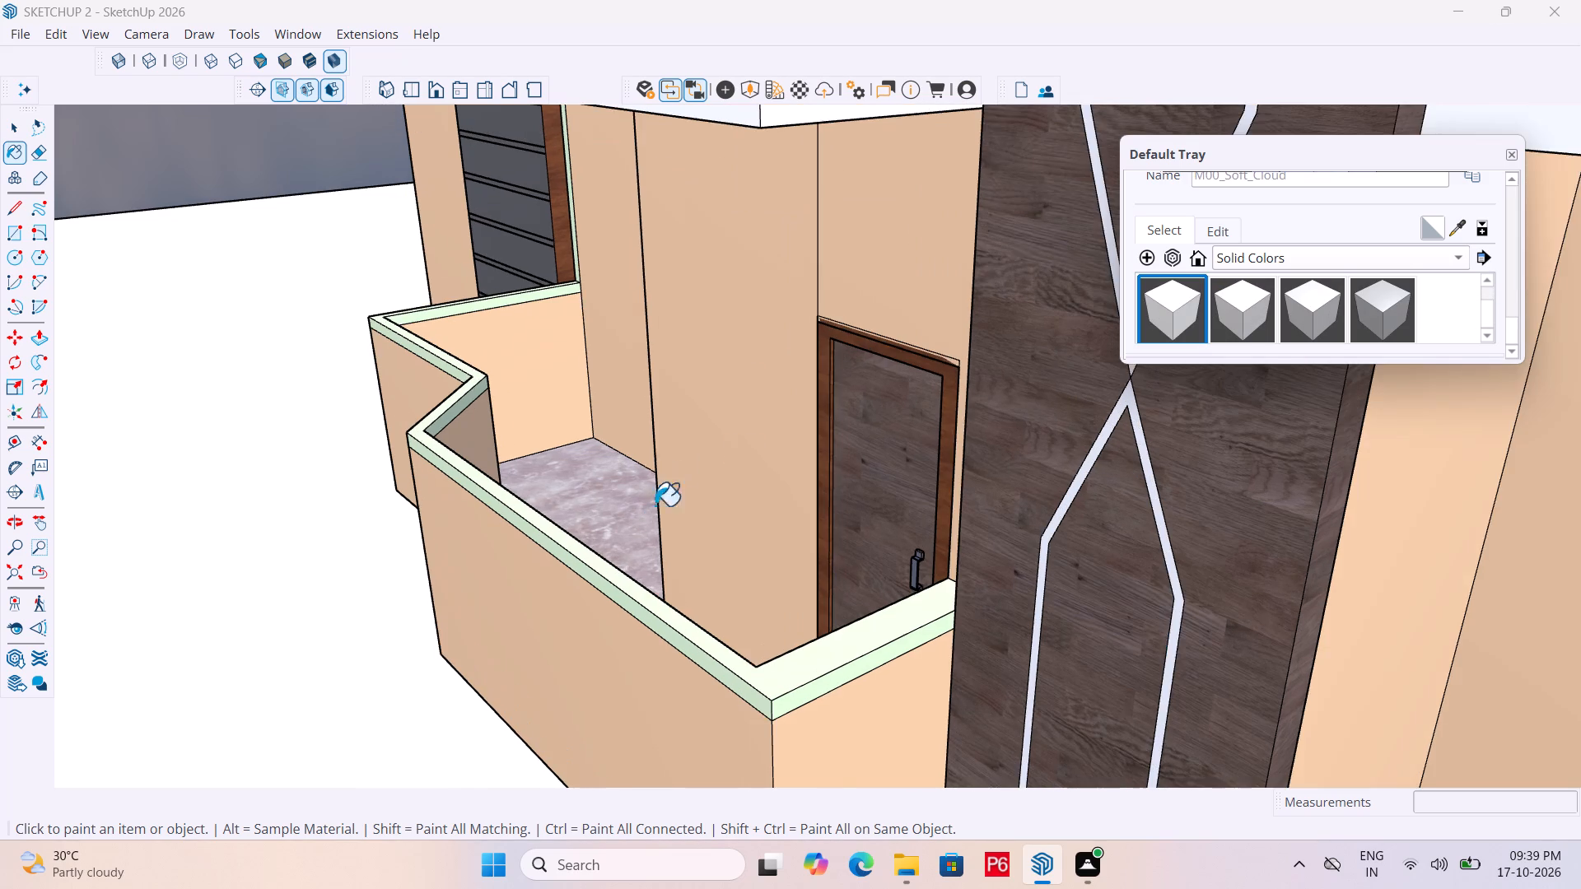
pyautogui.scroll(5, 653, 629)
pyautogui.click(756, 668)
pyautogui.click(792, 688)
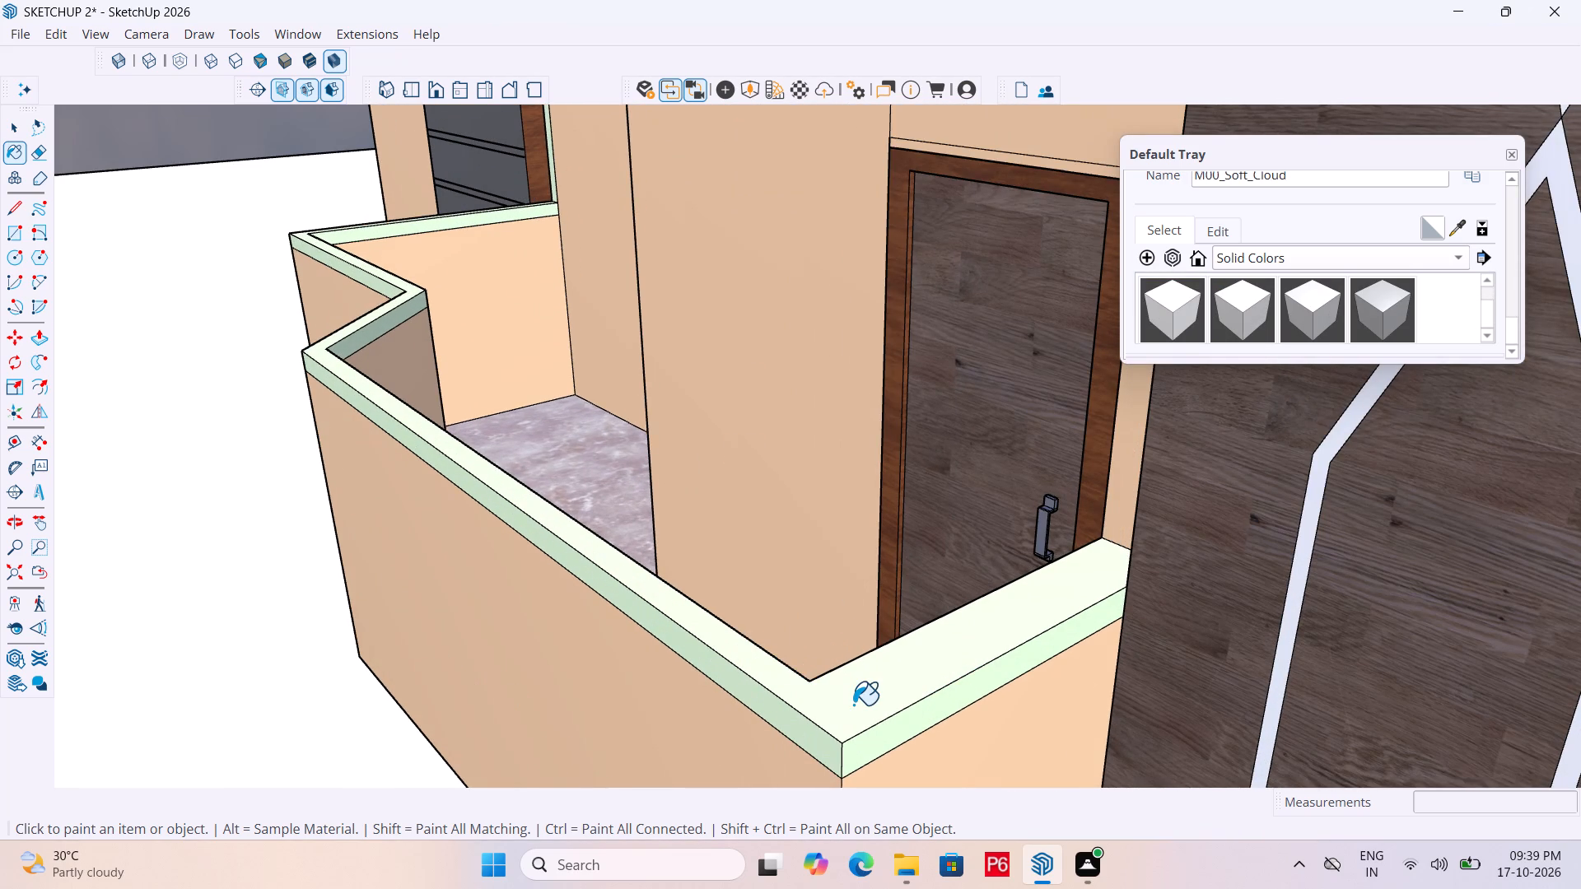
pyautogui.click(853, 705)
pyautogui.click(852, 697)
# Open the ground-floor wall group and paint the front balcony coping's top, long front and adjoining end faces with M00_Soft_Cloud.
pyautogui.press('space')
pyautogui.click(856, 687)
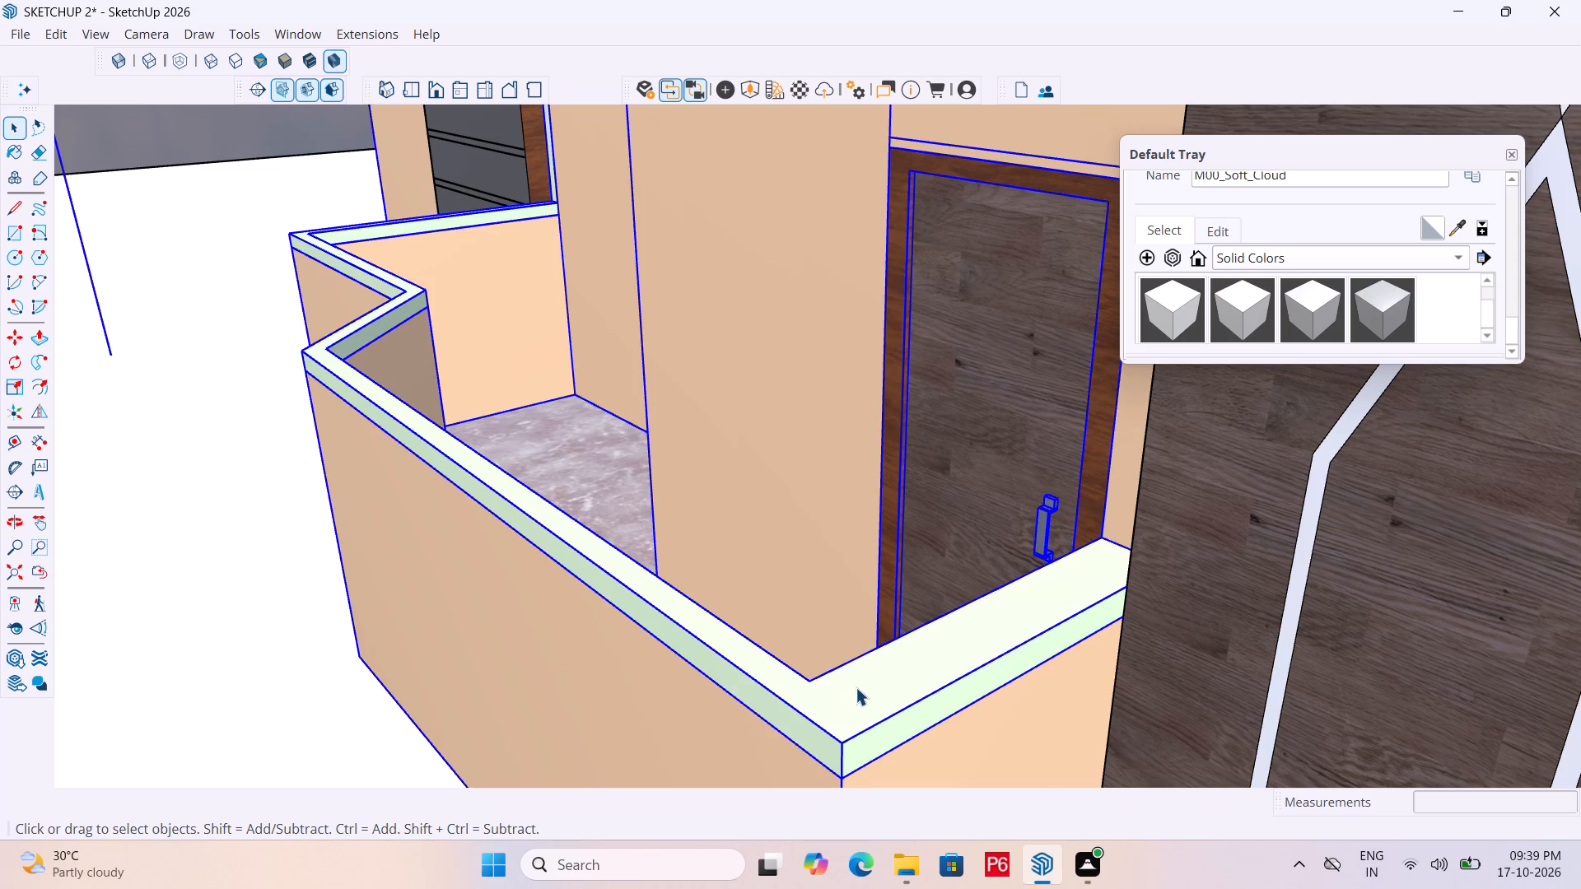
pyautogui.doubleClick(856, 701)
pyautogui.click(818, 716)
pyautogui.doubleClick(818, 716)
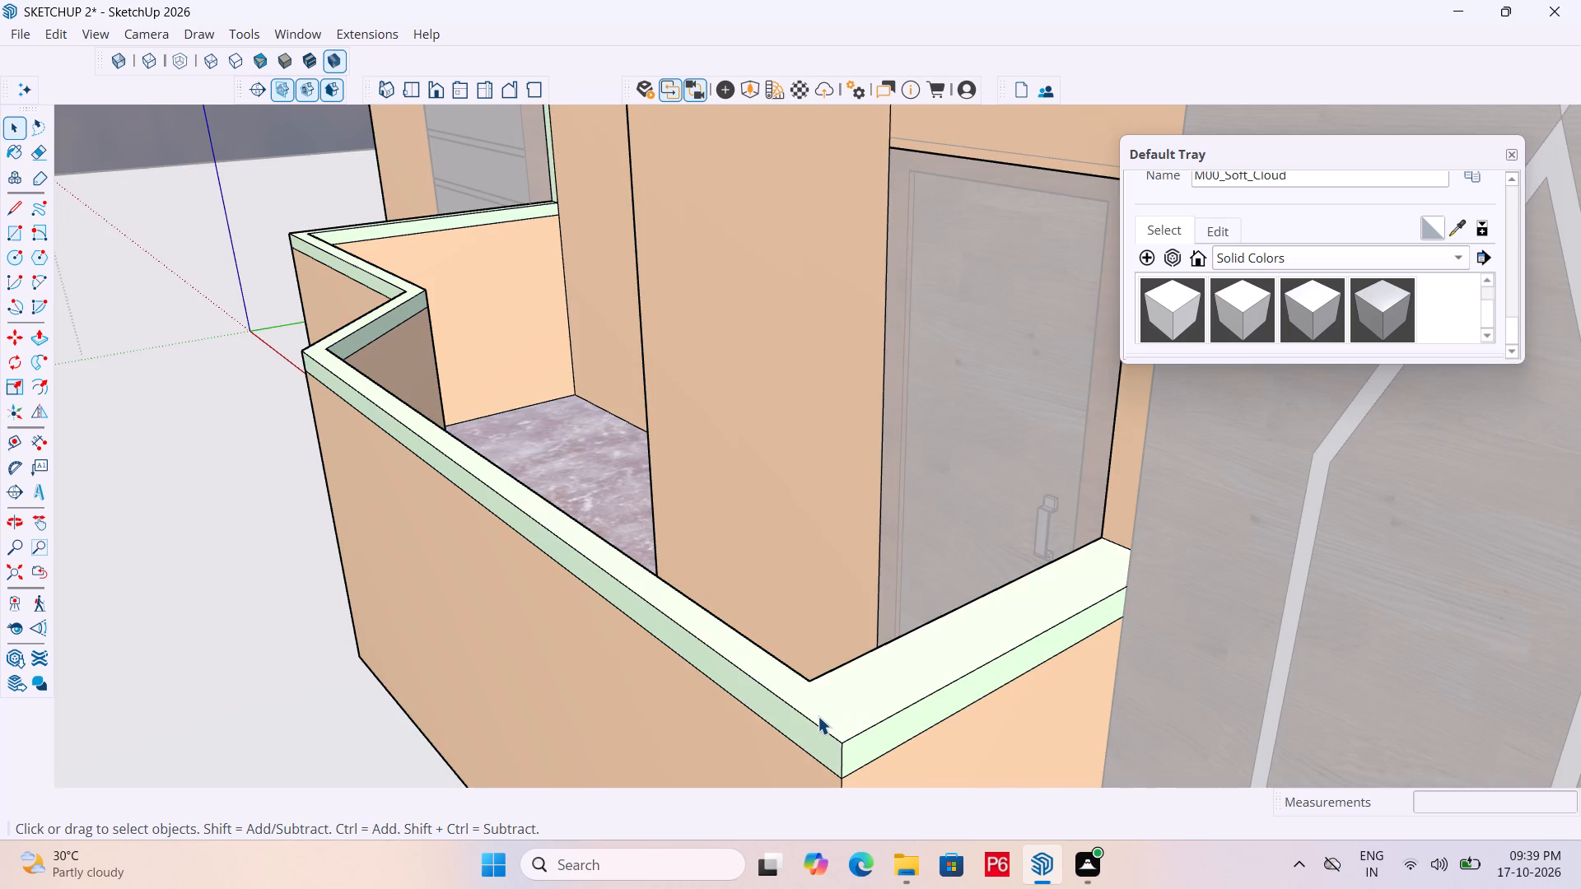
pyautogui.click(835, 714)
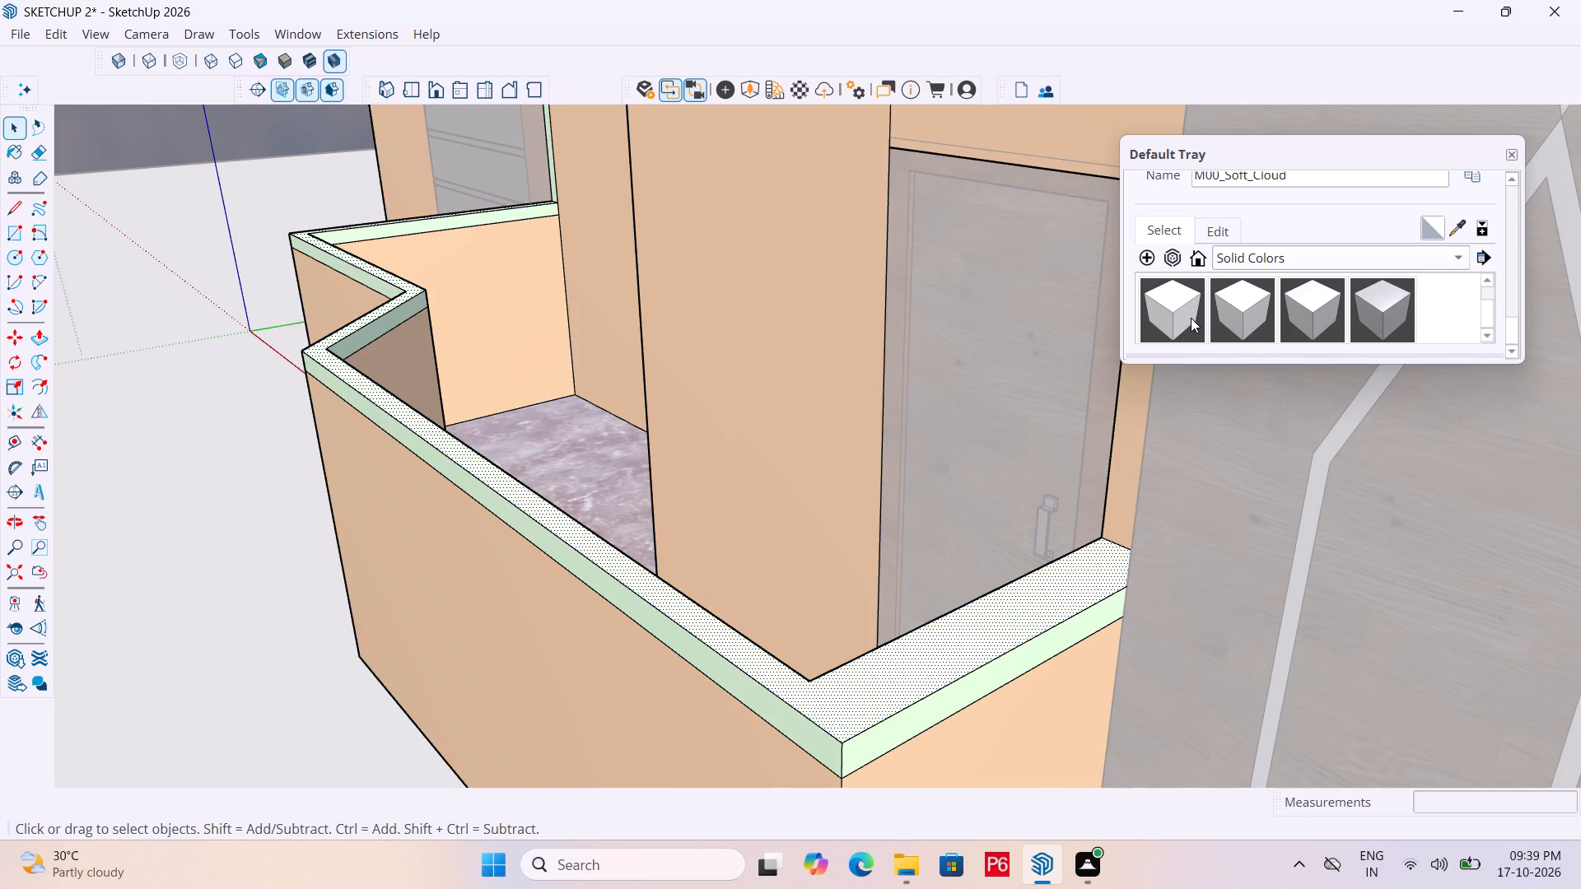
pyautogui.click(1187, 317)
pyautogui.click(933, 645)
pyautogui.moveTo(807, 736); pyautogui.dragTo(818, 736)
pyautogui.click(866, 745)
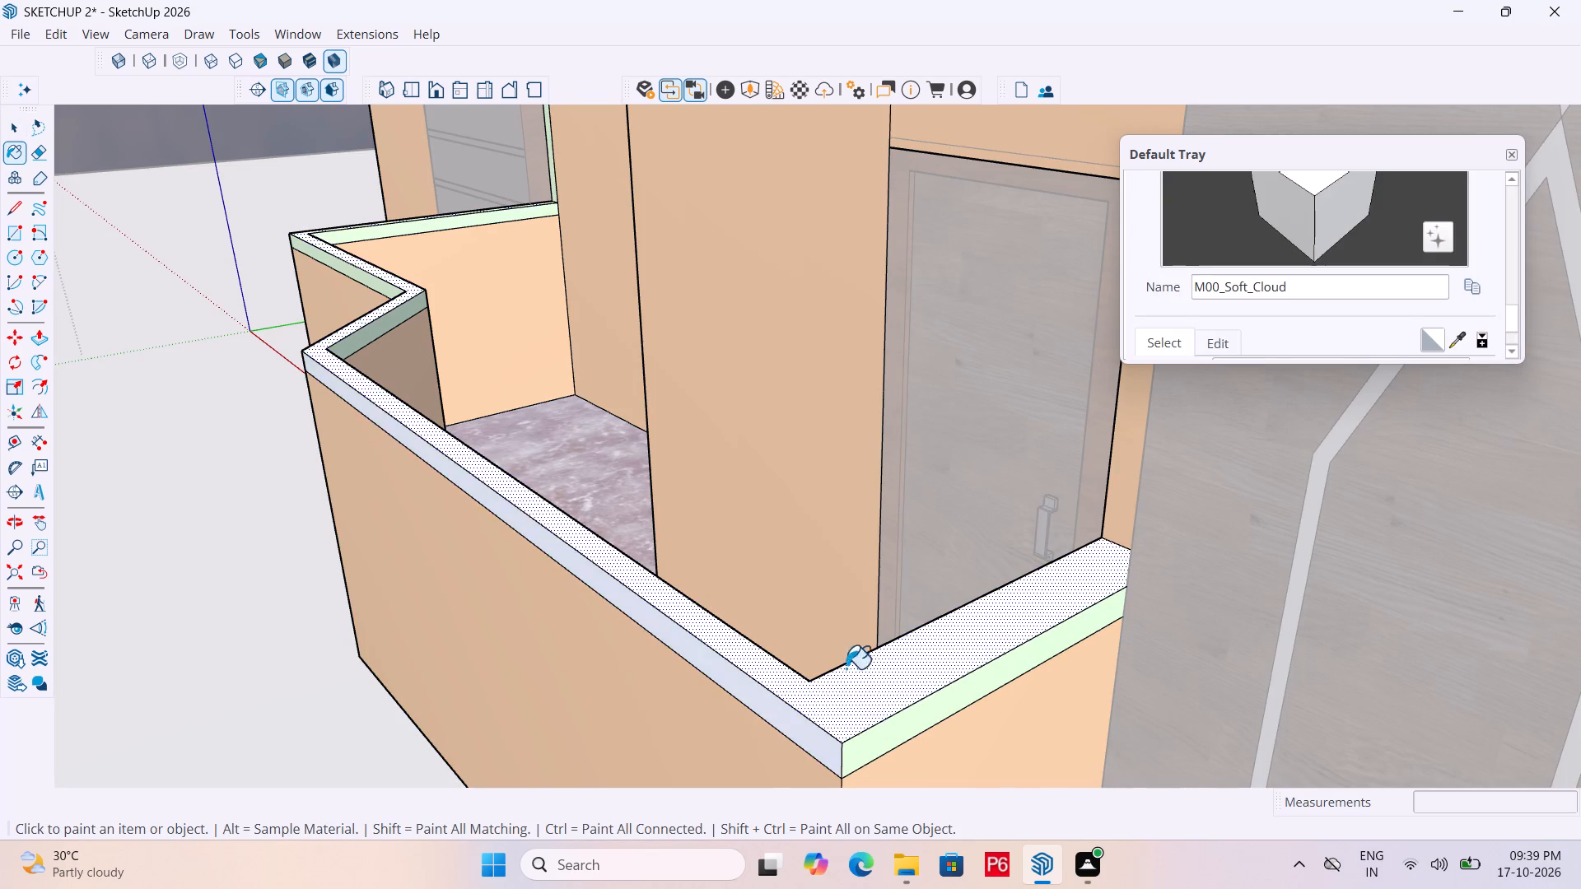
# Paint the ground-floor coping's remaining outer faces around the stepped section and far end, plus the far inner face, with M00_Soft_Cloud.
pyautogui.scroll(-5, 997, 537)
pyautogui.scroll(1, 506, 414)
pyautogui.moveTo(506, 413); pyautogui.dragTo(733, 482, button='middle')
pyautogui.scroll(5, 930, 464)
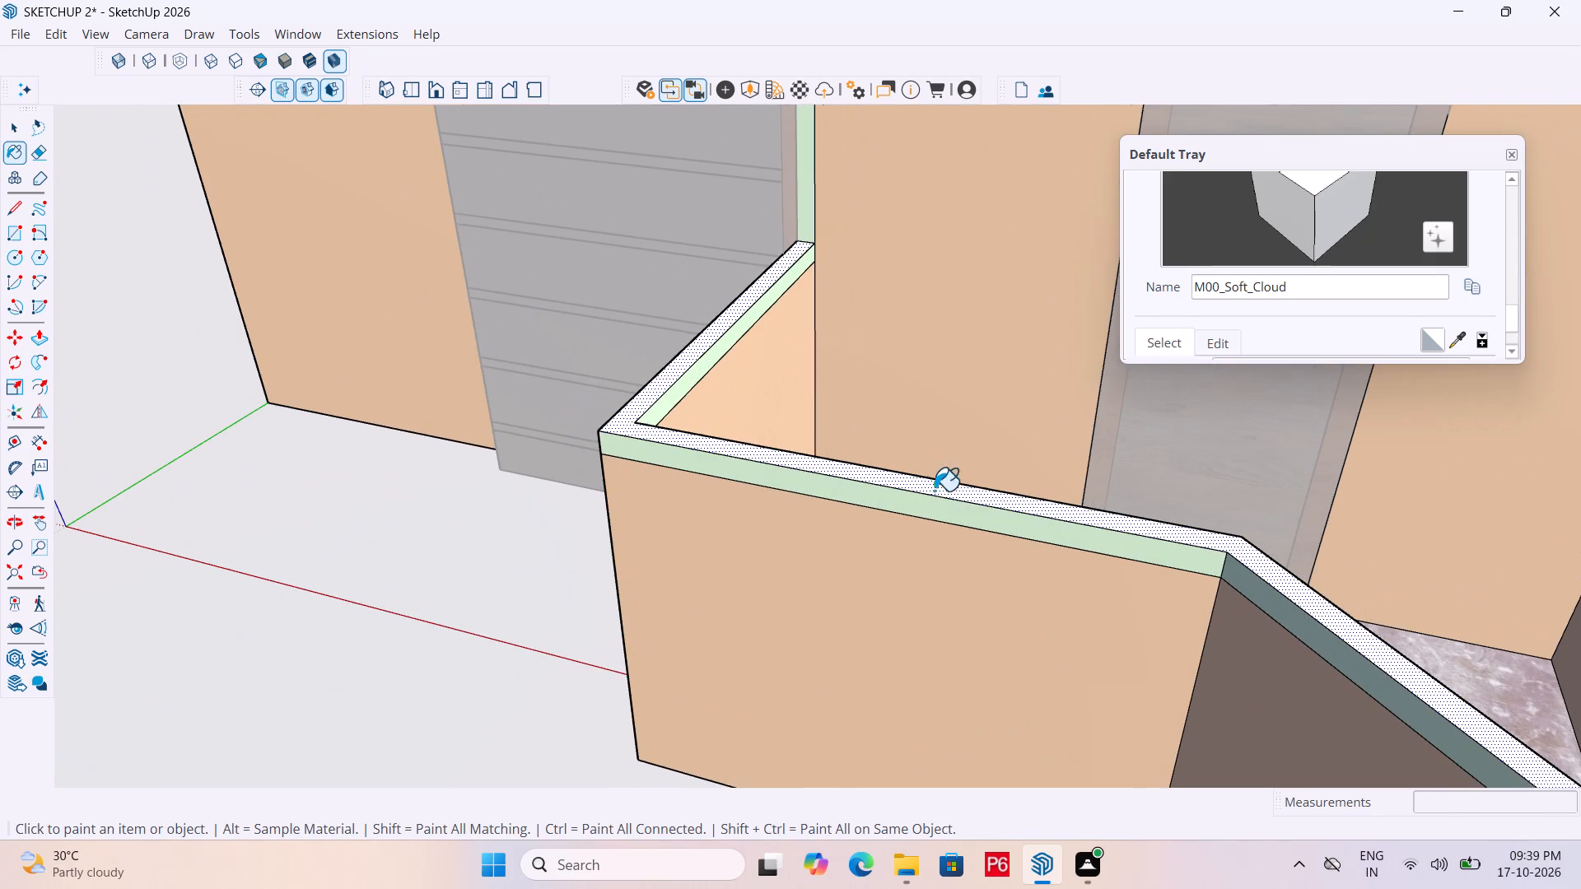
pyautogui.moveTo(998, 524); pyautogui.dragTo(1008, 521)
pyautogui.moveTo(1248, 582); pyautogui.dragTo(1257, 571)
pyautogui.click(1259, 563)
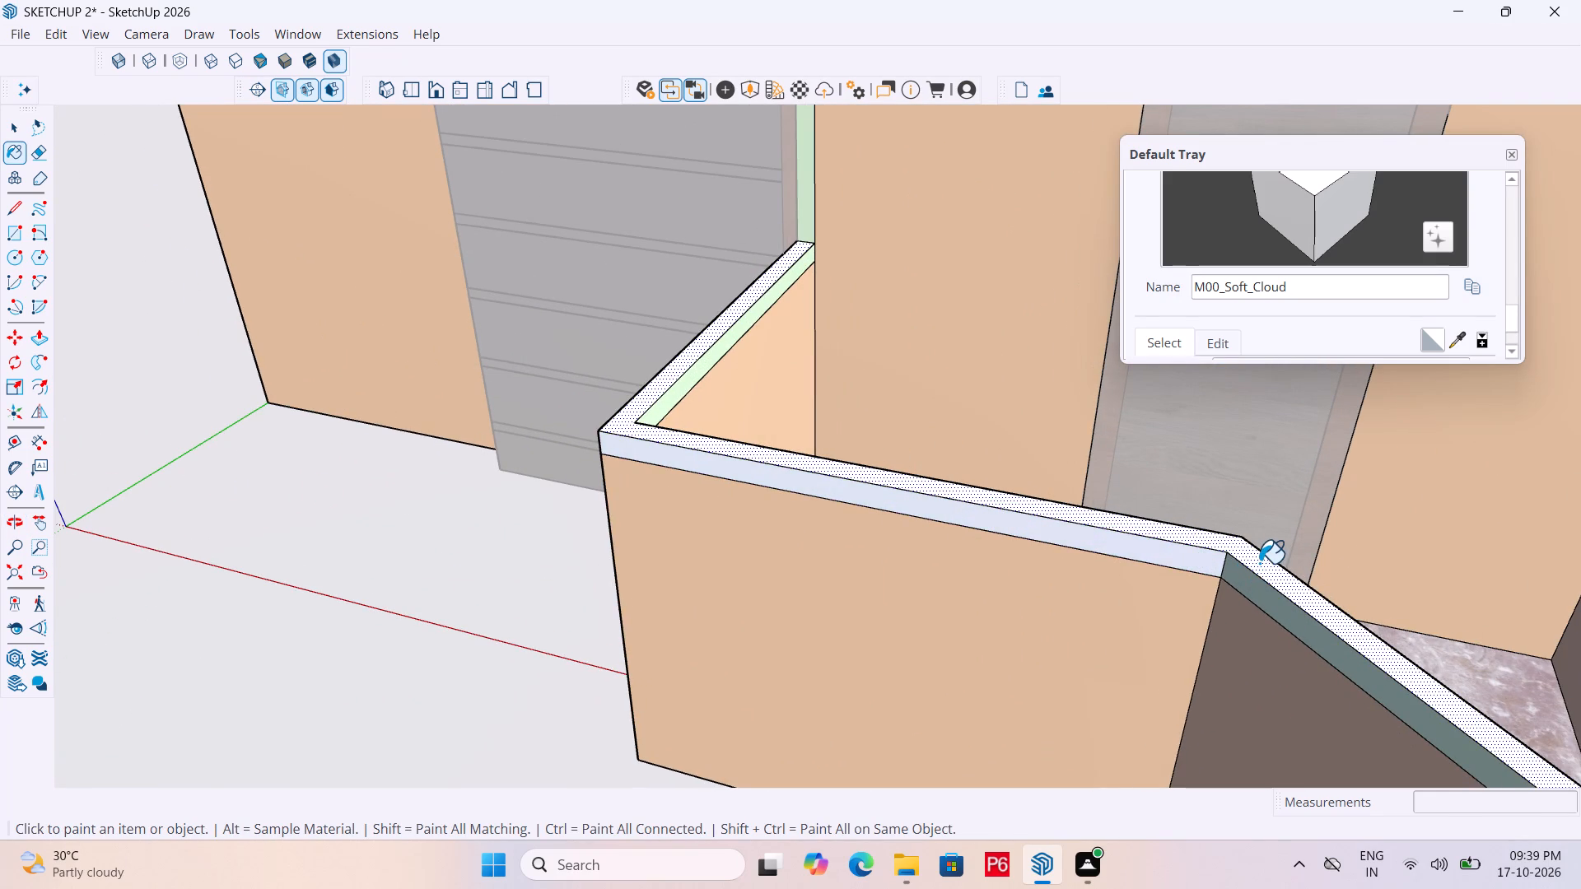
pyautogui.click(693, 381)
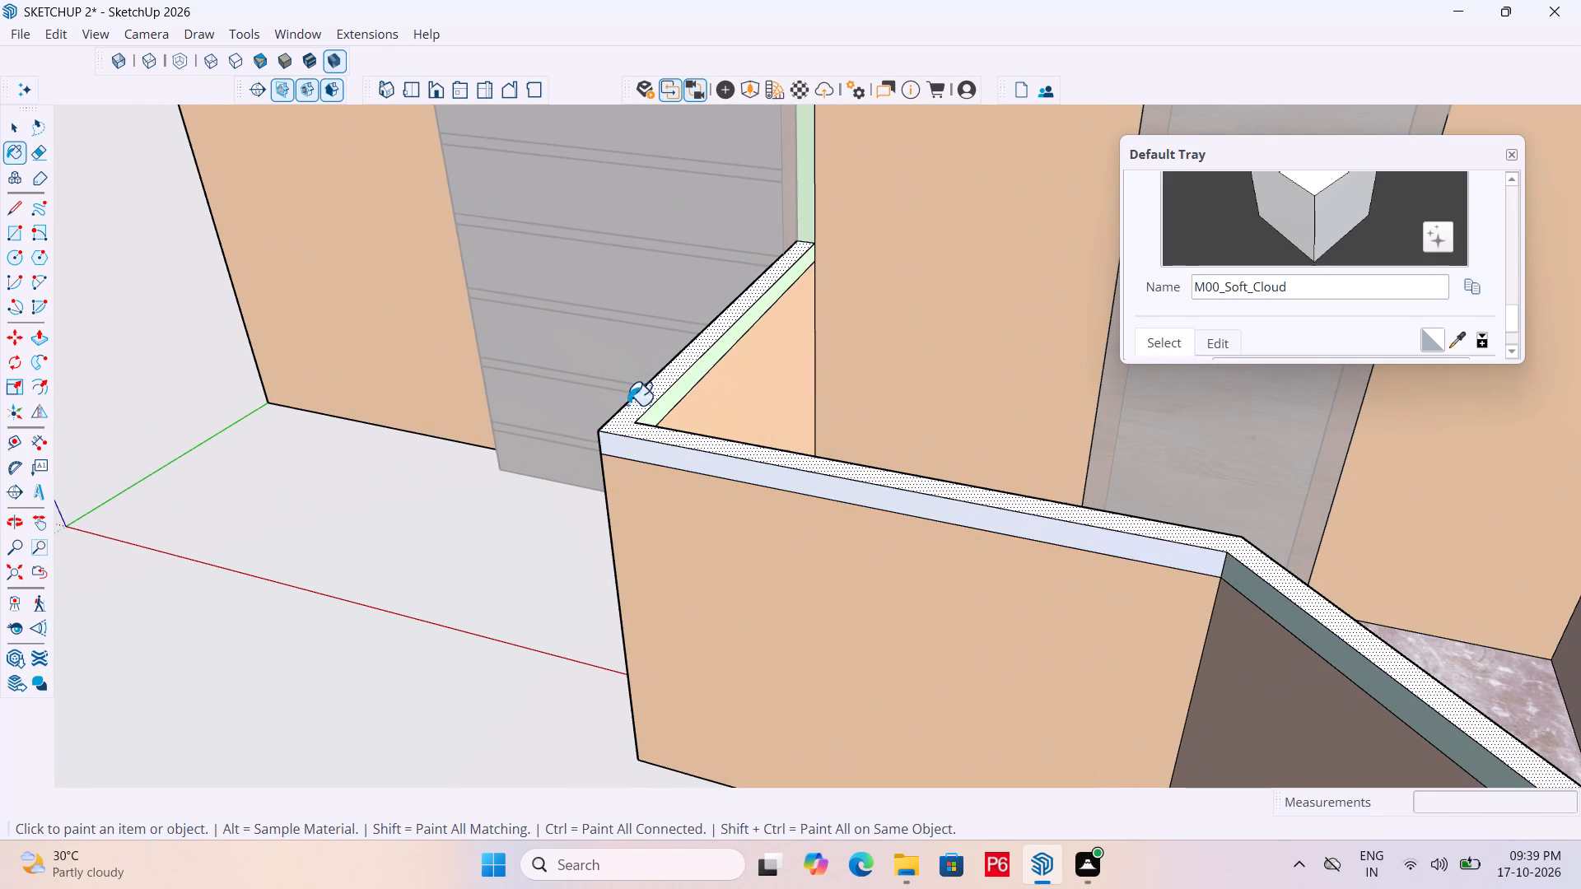
pyautogui.moveTo(640, 412); pyautogui.dragTo(972, 420, button='middle')
pyautogui.scroll(4, 1027, 397)
pyautogui.click(1055, 424)
# Paint the remaining inner side faces of the ground-floor front balcony's coping with M00_Soft_Cloud.
pyautogui.scroll(-5, 727, 476)
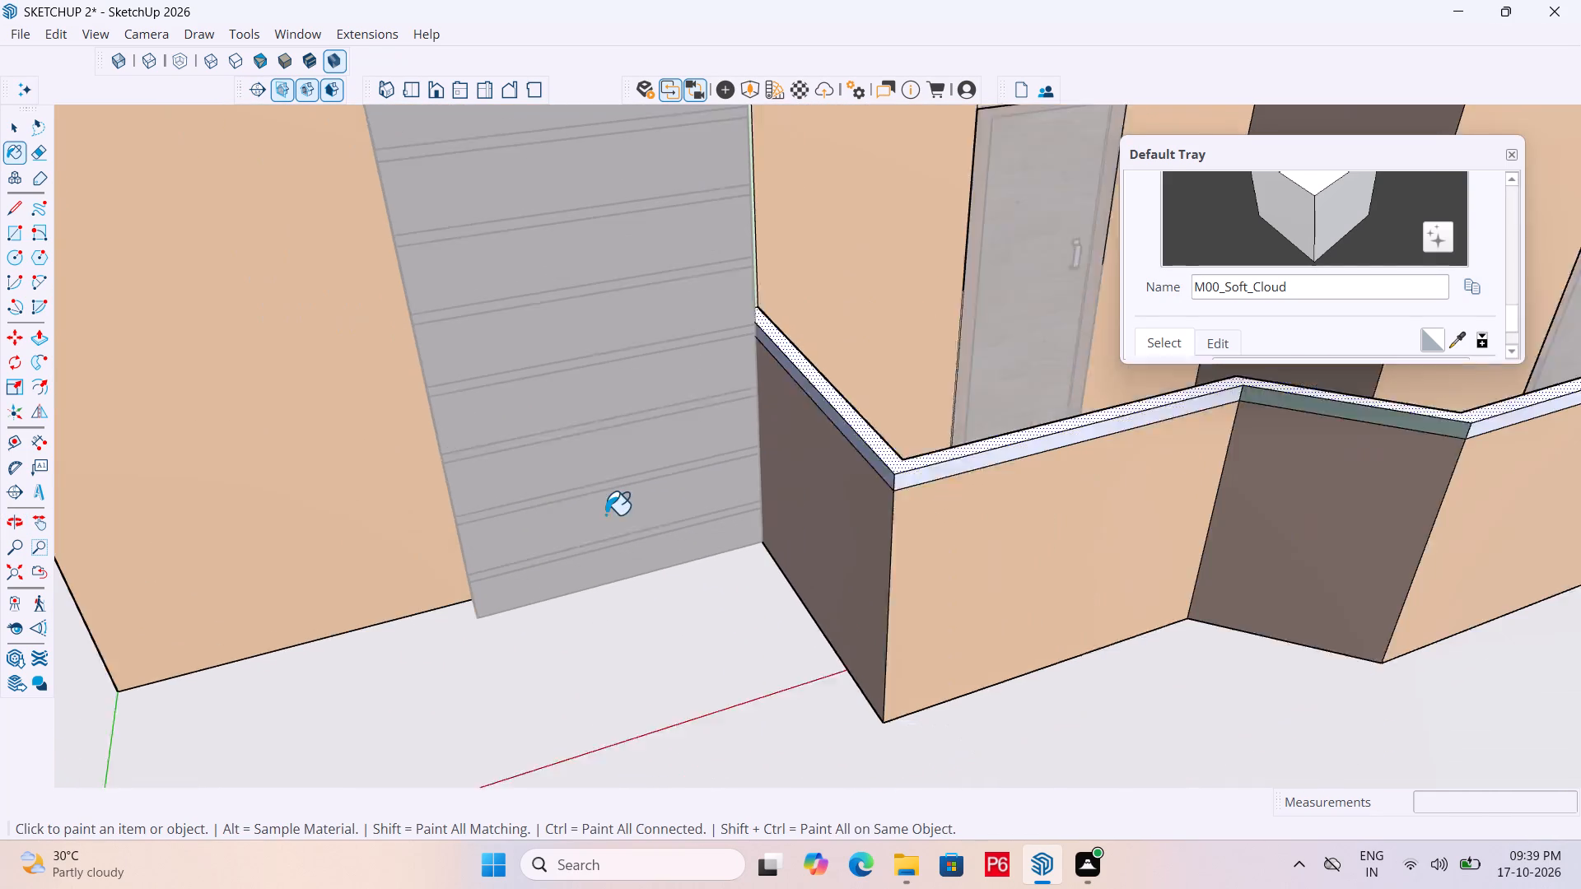
pyautogui.scroll(-2, 605, 514)
pyautogui.moveTo(1257, 482); pyautogui.dragTo(570, 496, button='middle')
pyautogui.scroll(4, 642, 474)
pyautogui.scroll(5, 337, 384)
pyautogui.scroll(1, 248, 344)
pyautogui.click(250, 344)
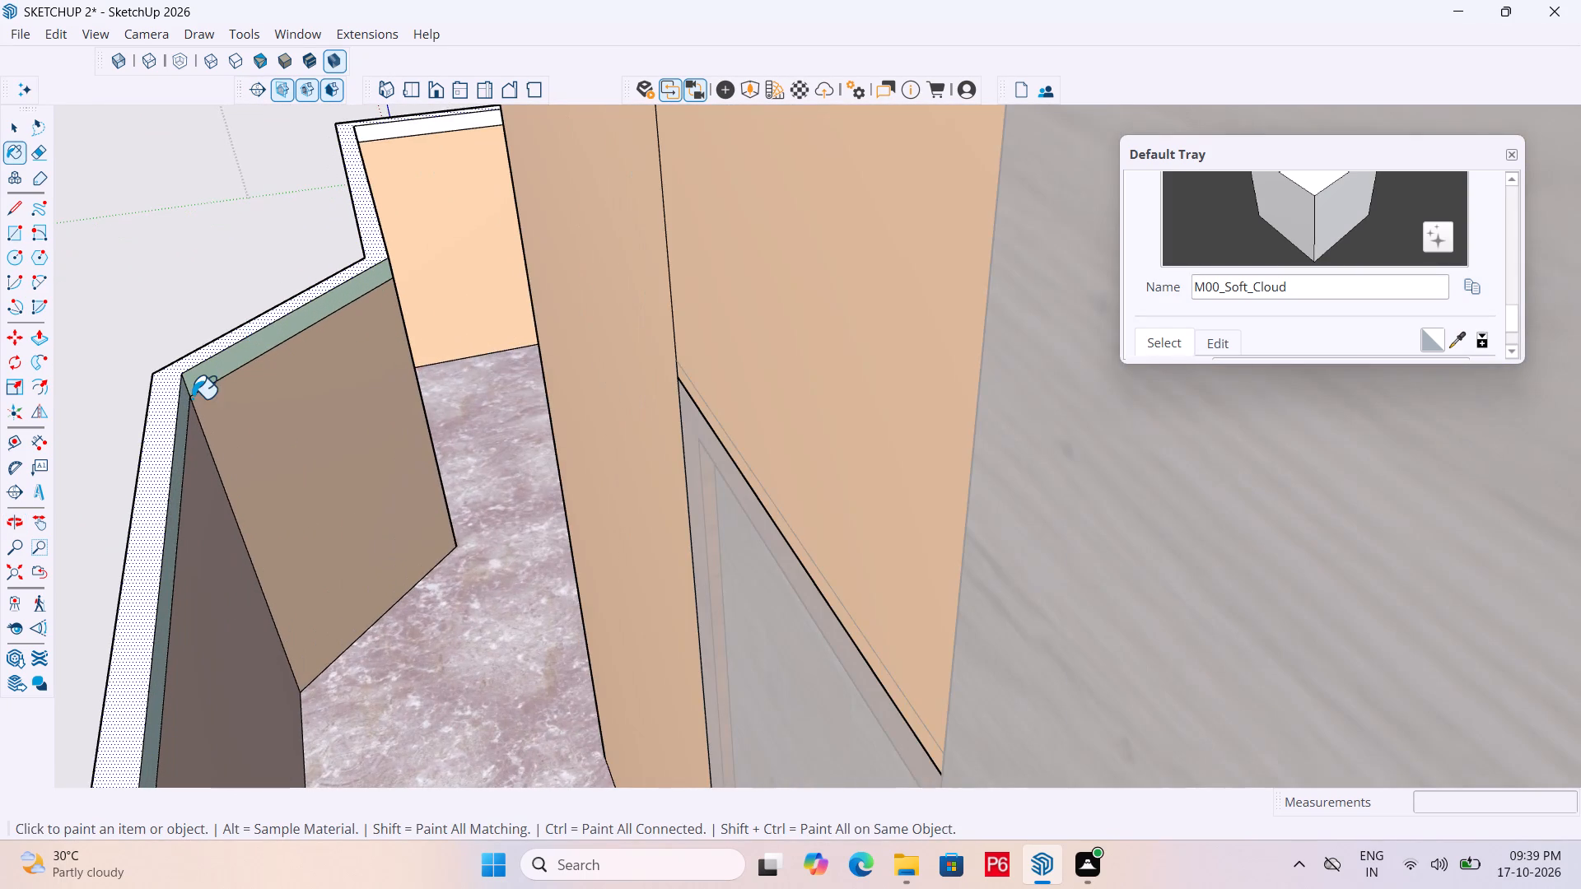
pyautogui.scroll(6, 192, 398)
pyautogui.middleClick(192, 398)
pyautogui.click(179, 406)
pyautogui.scroll(-6, 719, 358)
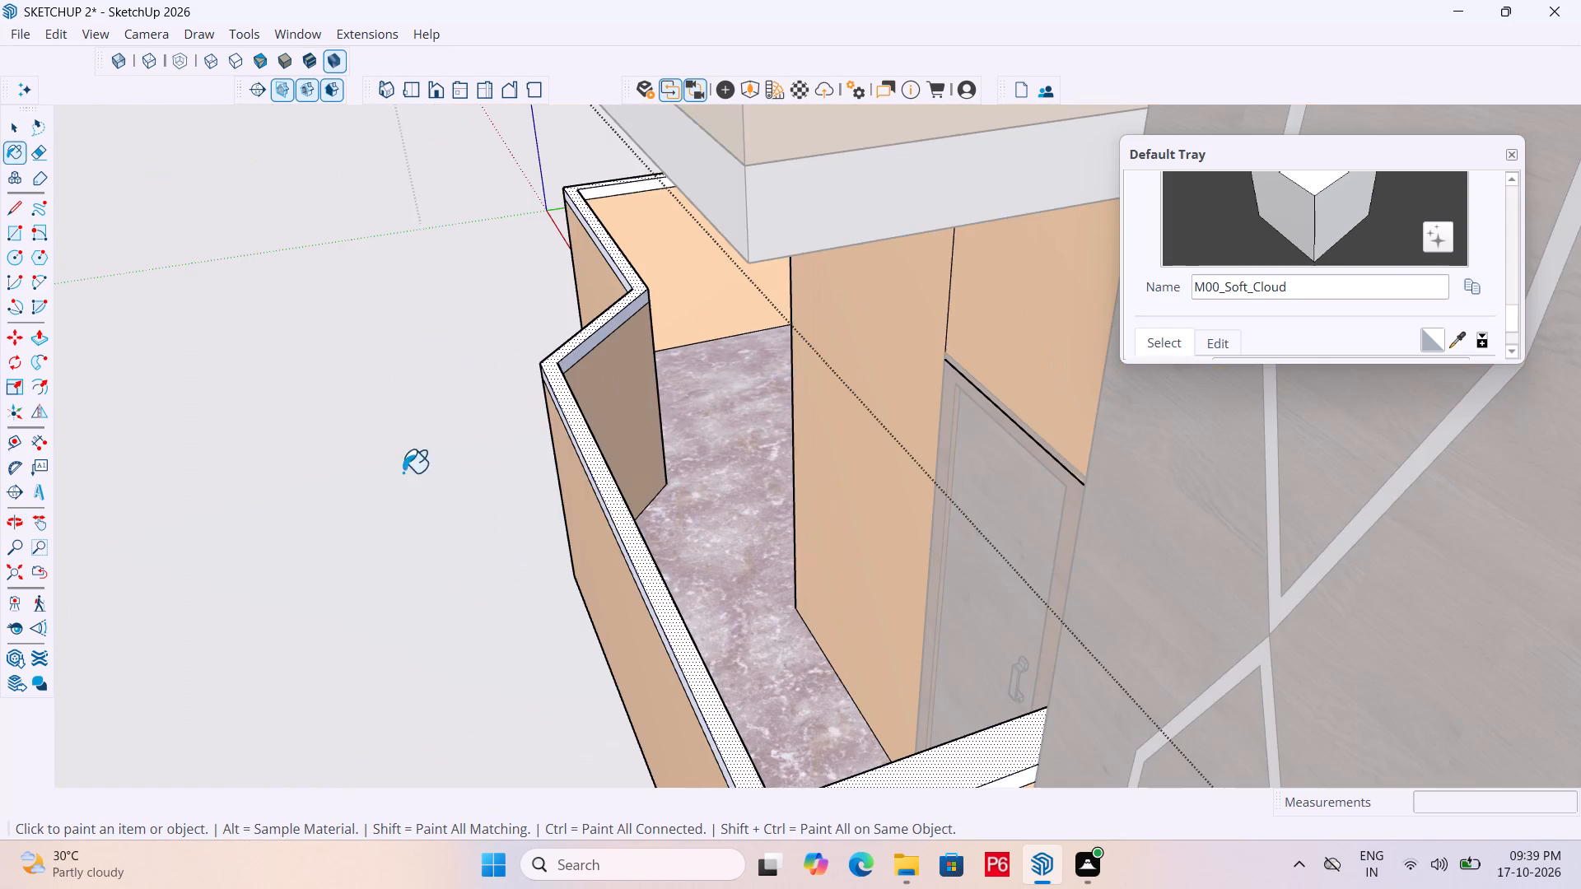
pyautogui.scroll(-5, 405, 486)
pyautogui.moveTo(436, 537); pyautogui.dragTo(830, 604, button='middle')
pyautogui.scroll(-5, 581, 583)
pyautogui.moveTo(854, 595); pyautogui.dragTo(1194, 525, button='middle')
pyautogui.scroll(16, 1164, 428)
pyautogui.middleClick(1005, 468)
pyautogui.click(993, 472)
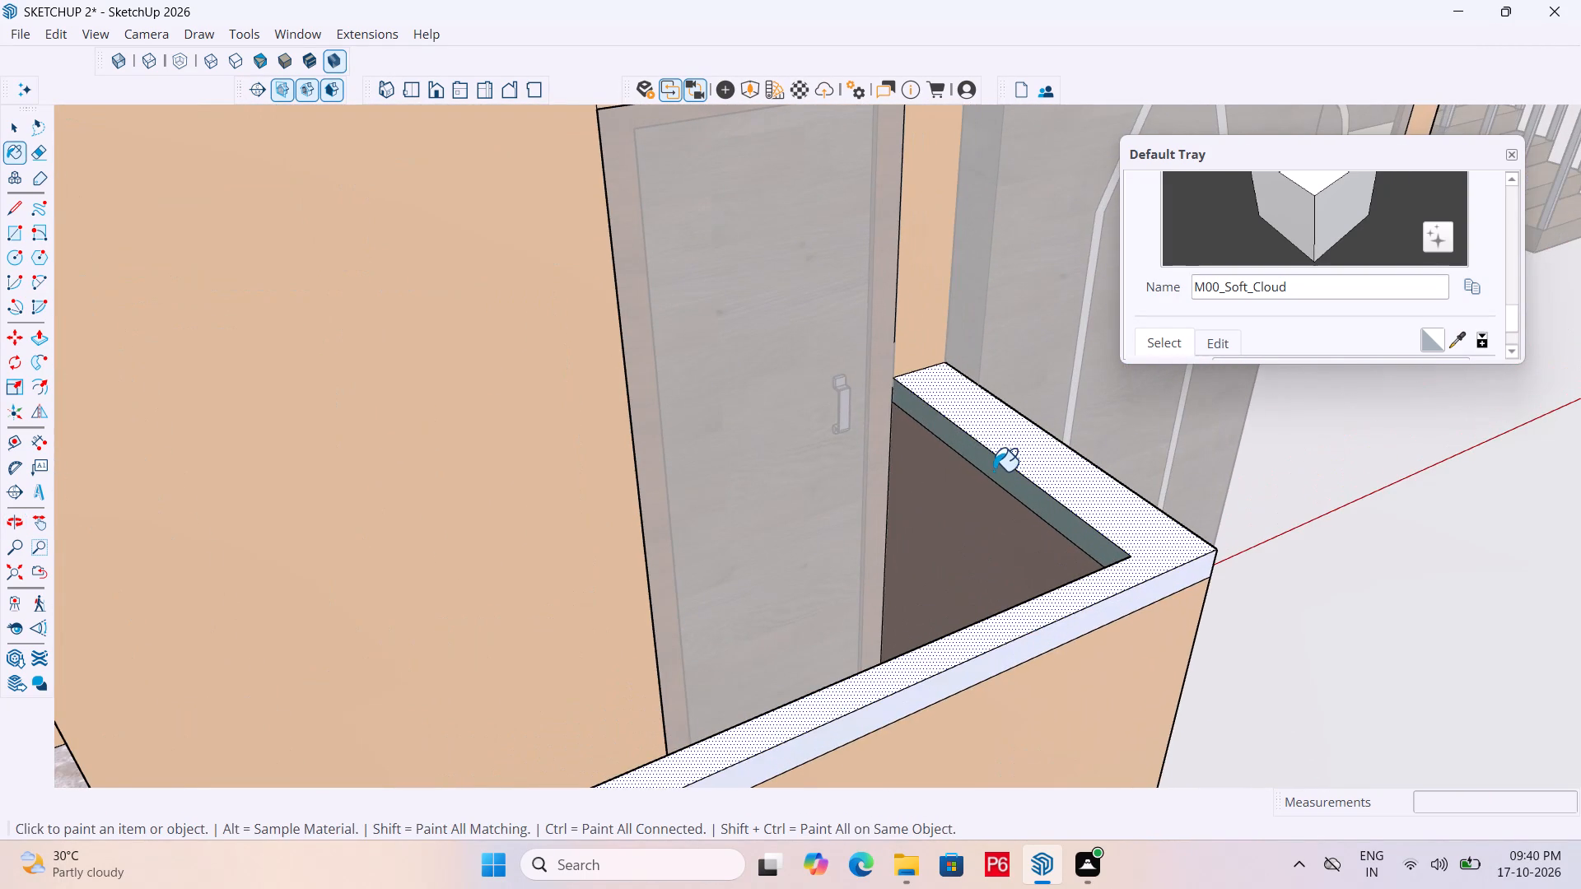
# Save the model and leave the ground-floor wall group.
pyautogui.scroll(-6, 1211, 470)
pyautogui.hotkey('ctrl', 's')
pyautogui.hotkey('ctrl', 's')
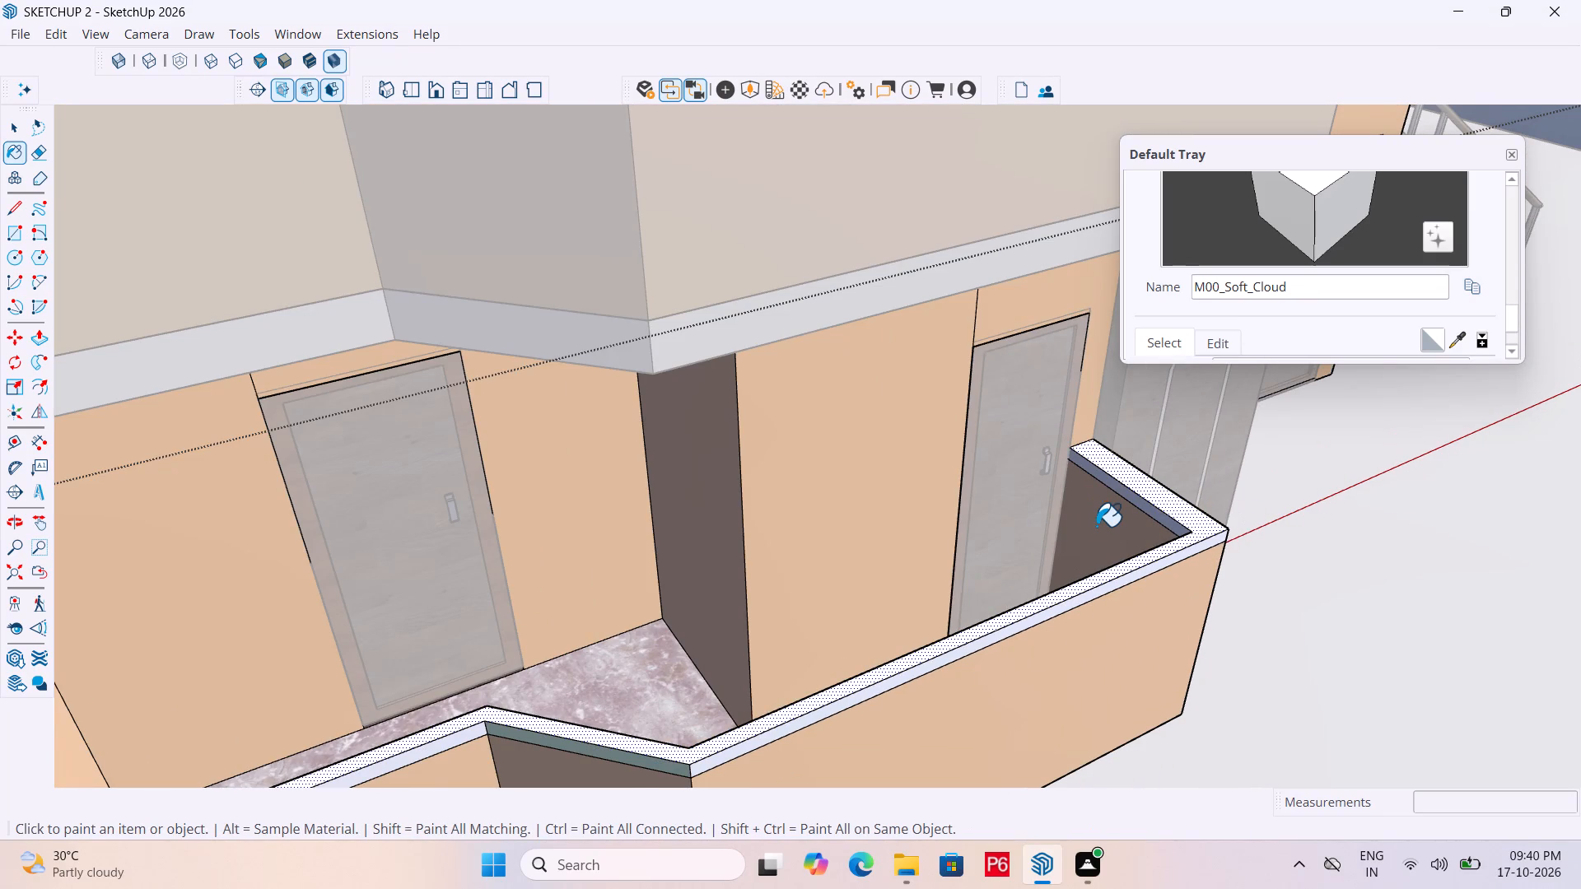
pyautogui.scroll(-11, 1076, 533)
pyautogui.press('space')
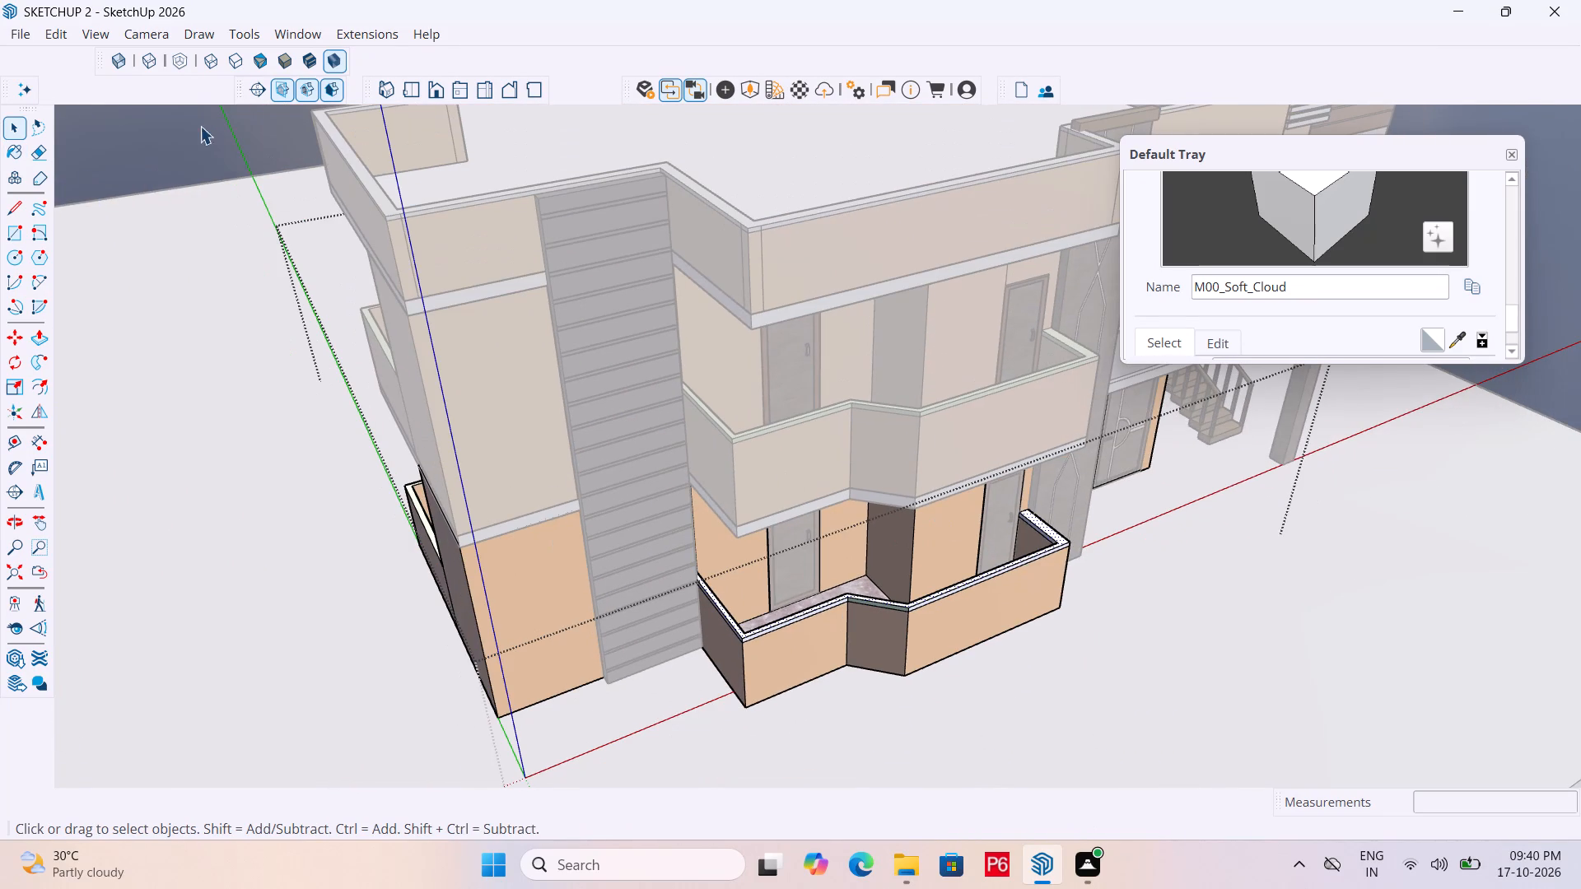
pyautogui.tripleClick(114, 151)
pyautogui.doubleClick(114, 151)
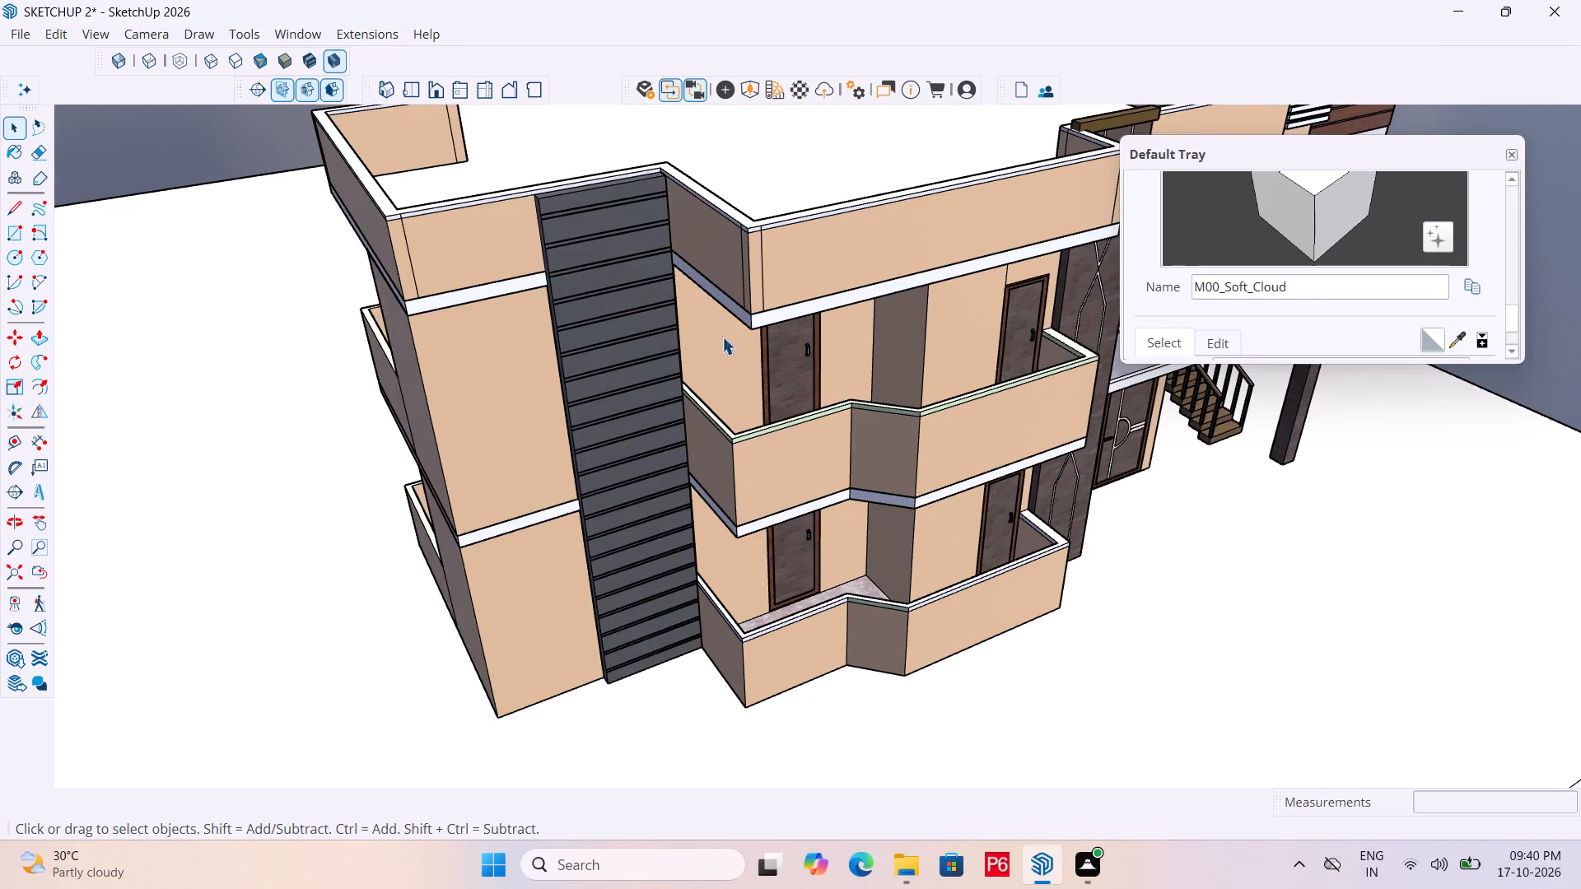
# Open the upper-floor wall group and paint the balcony coping's top and end faces with the material sampled from the white slab band.
pyautogui.scroll(-3, 666, 426)
pyautogui.moveTo(651, 442); pyautogui.dragTo(361, 464, button='middle')
pyautogui.scroll(6, 652, 372)
pyautogui.moveTo(786, 411); pyautogui.dragTo(786, 417, button='middle')
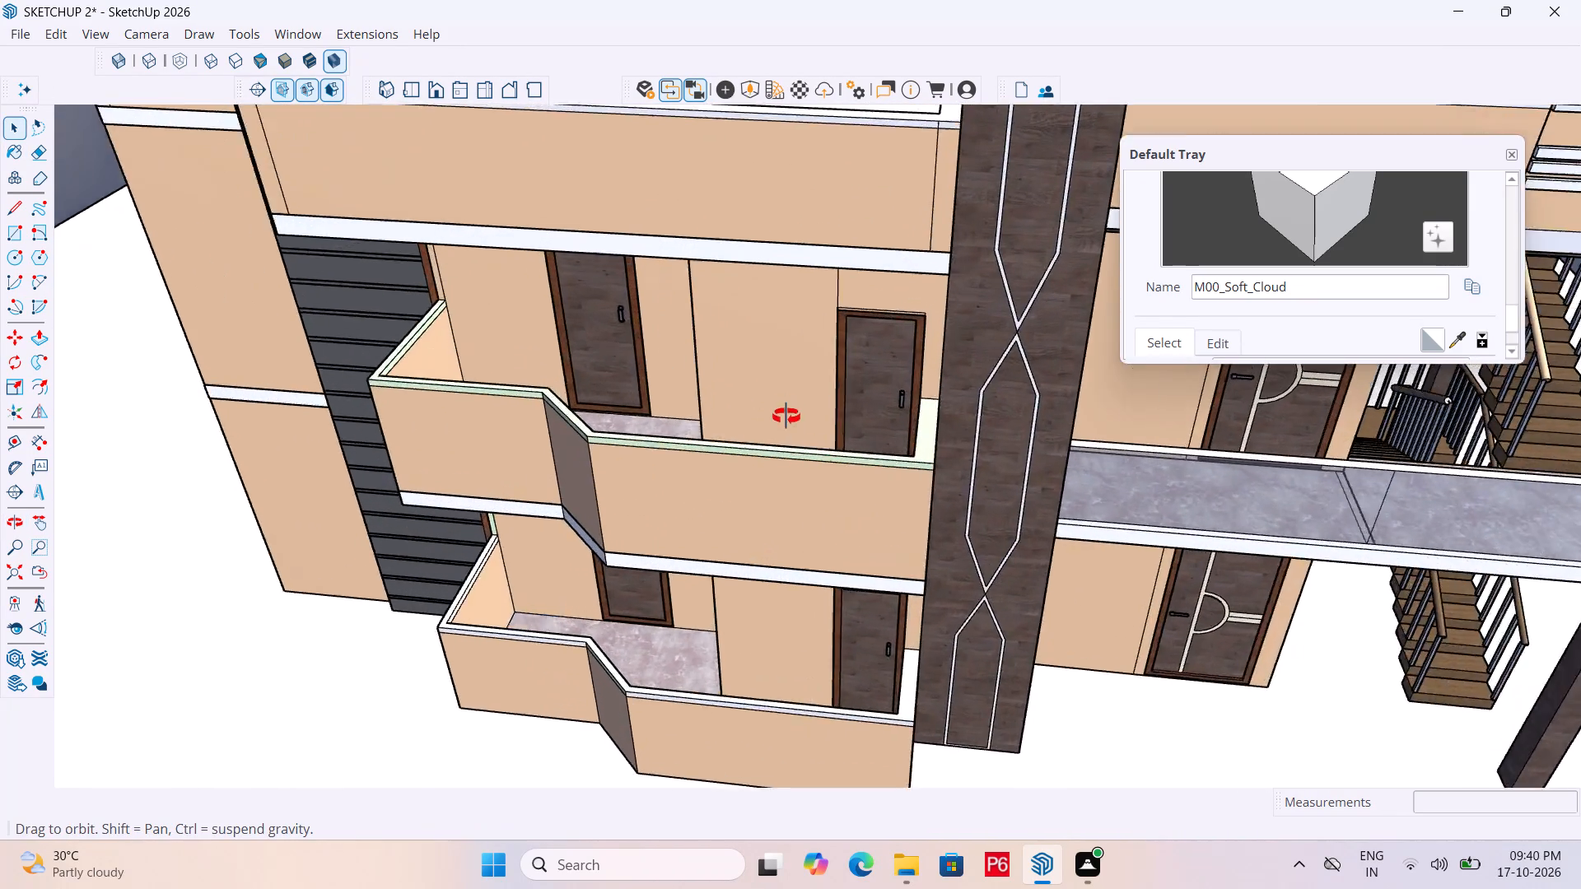
pyautogui.moveTo(786, 417); pyautogui.dragTo(633, 483, button='middle')
pyautogui.scroll(6, 825, 571)
pyautogui.moveTo(825, 571); pyautogui.dragTo(776, 528, button='middle')
pyautogui.scroll(1, 715, 462)
pyautogui.scroll(7, 558, 373)
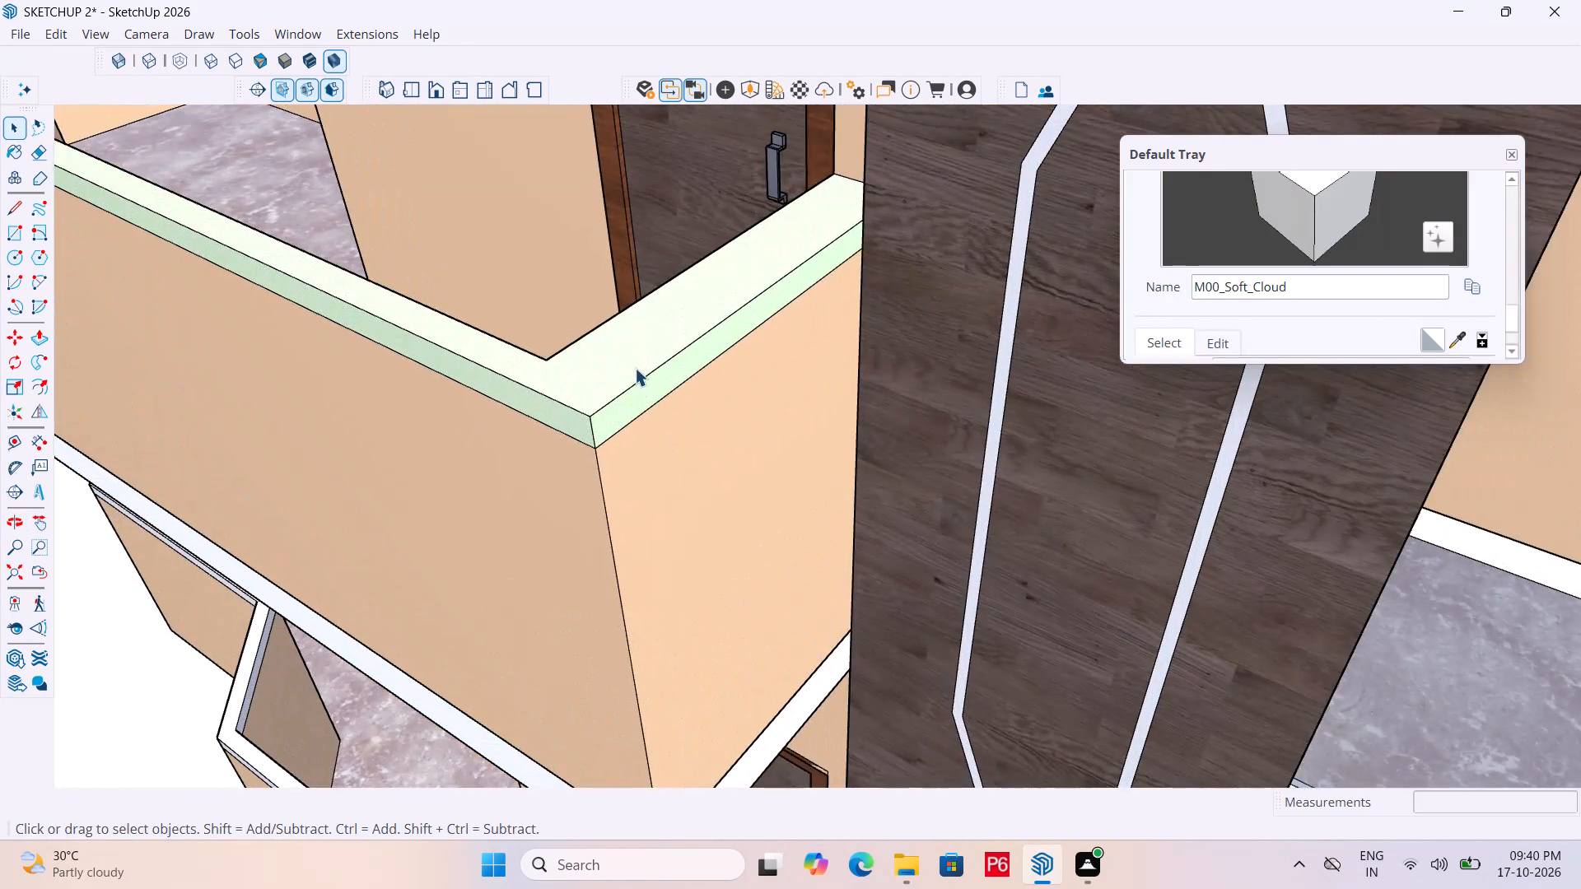
pyautogui.click(635, 368)
pyautogui.doubleClick(628, 361)
pyautogui.doubleClick(586, 363)
pyautogui.doubleClick(590, 371)
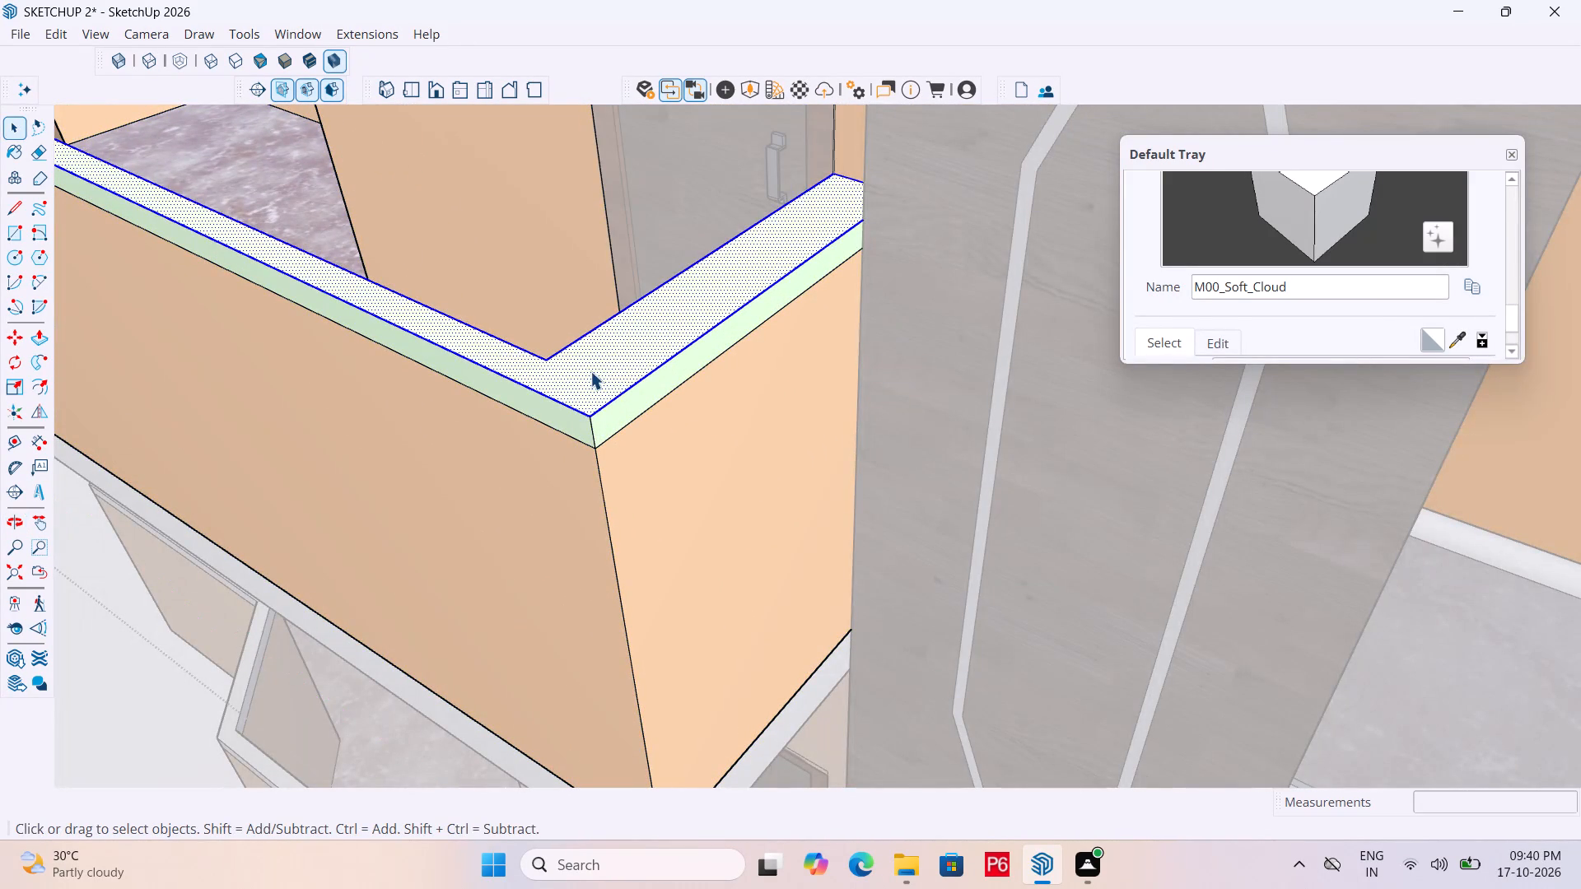
pyautogui.scroll(-3, 1285, 270)
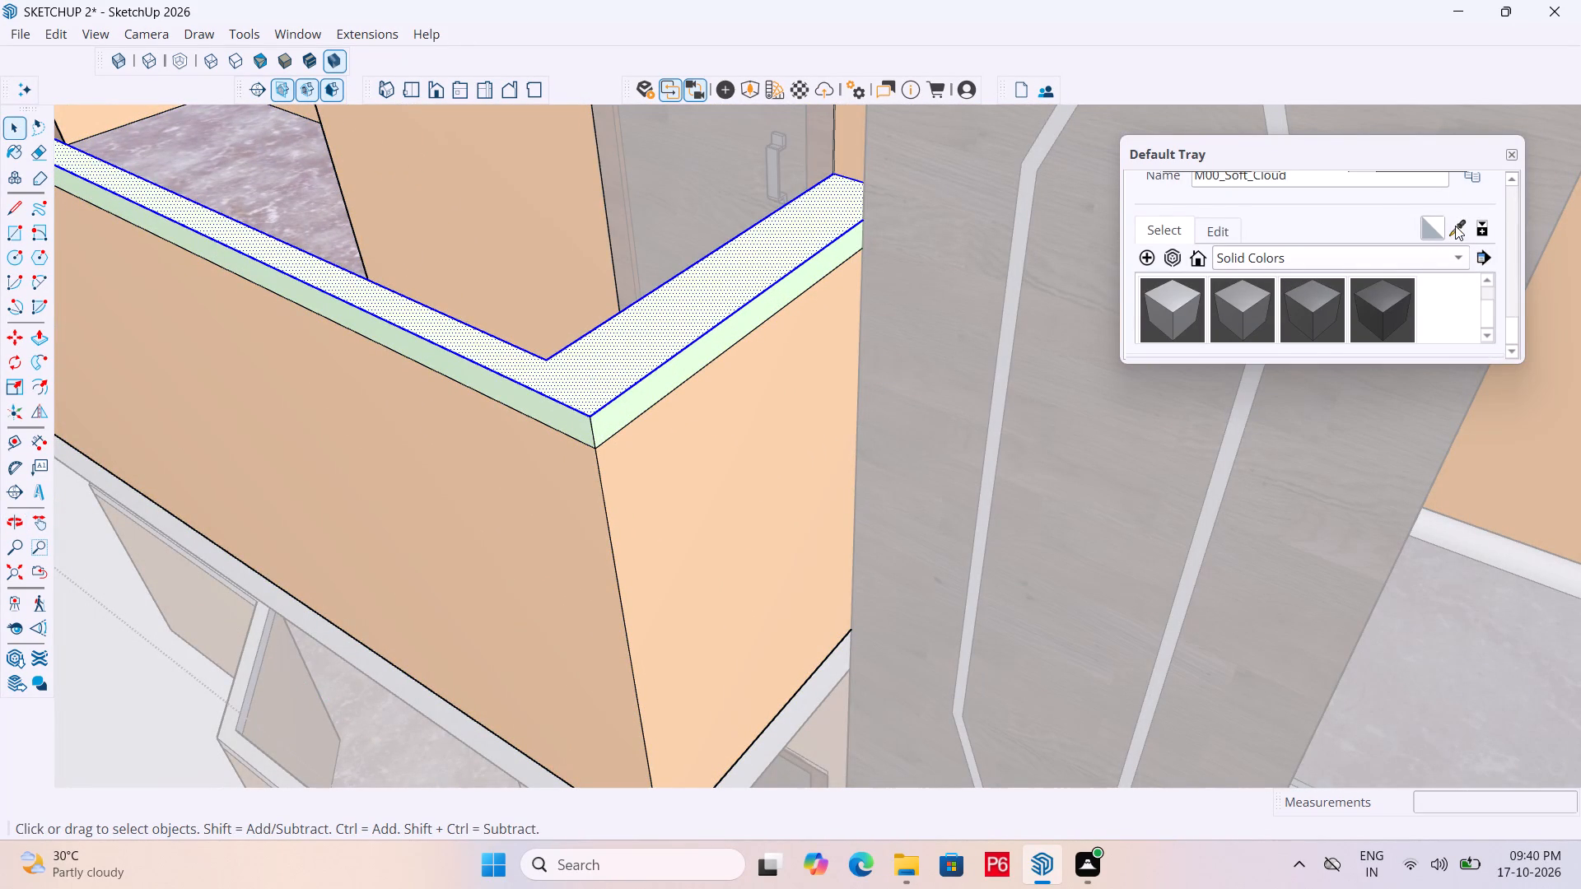
pyautogui.click(1455, 226)
pyautogui.moveTo(824, 681); pyautogui.dragTo(823, 673)
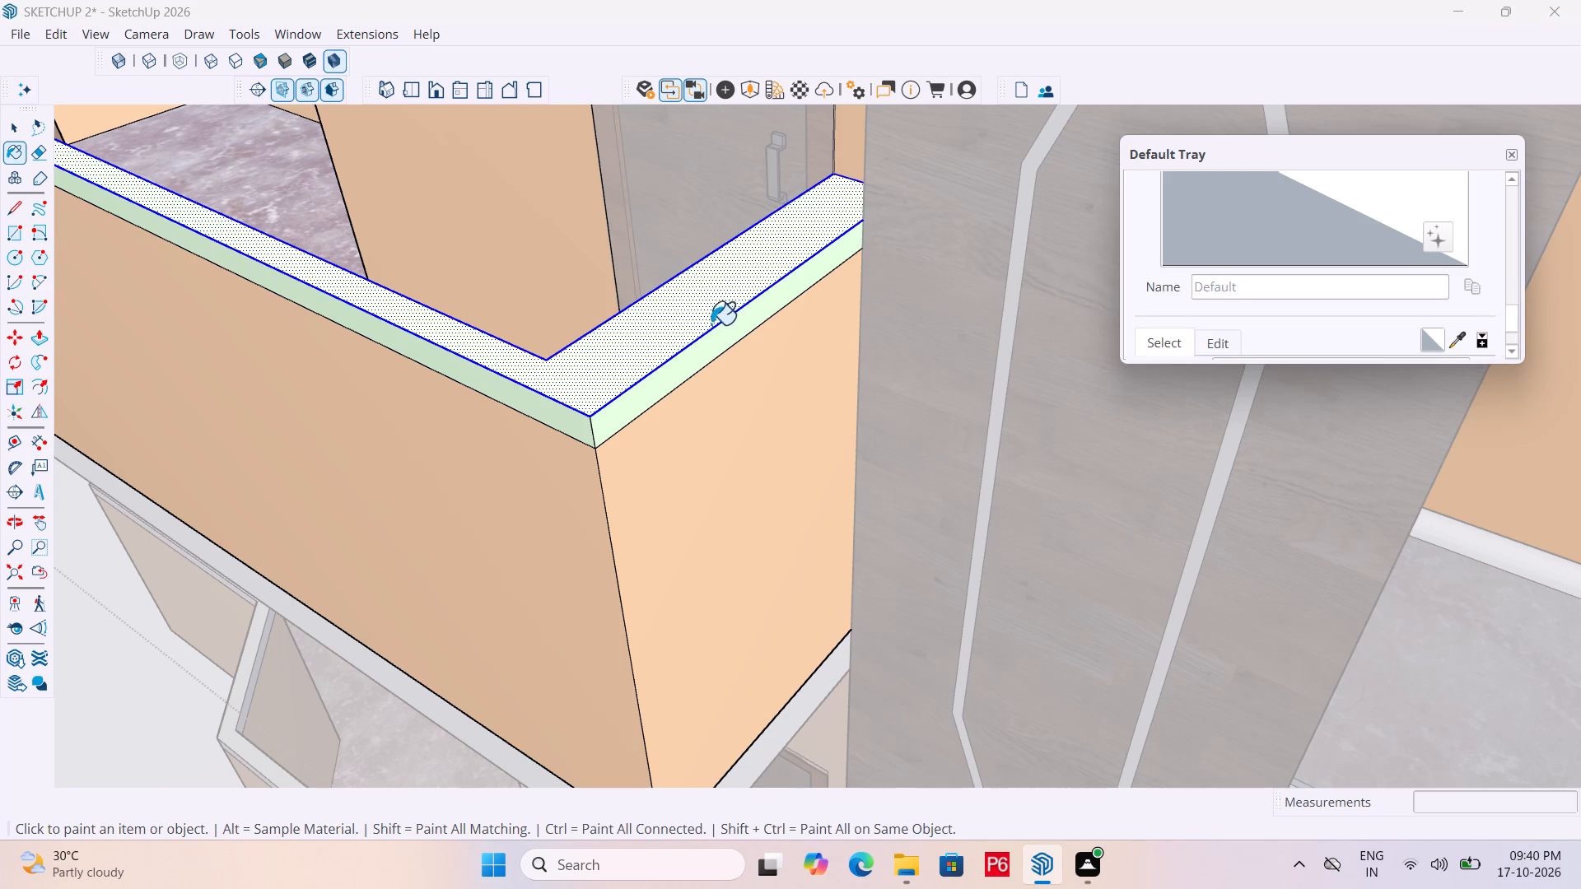
pyautogui.click(711, 320)
pyautogui.click(718, 337)
pyautogui.scroll(-4, 818, 373)
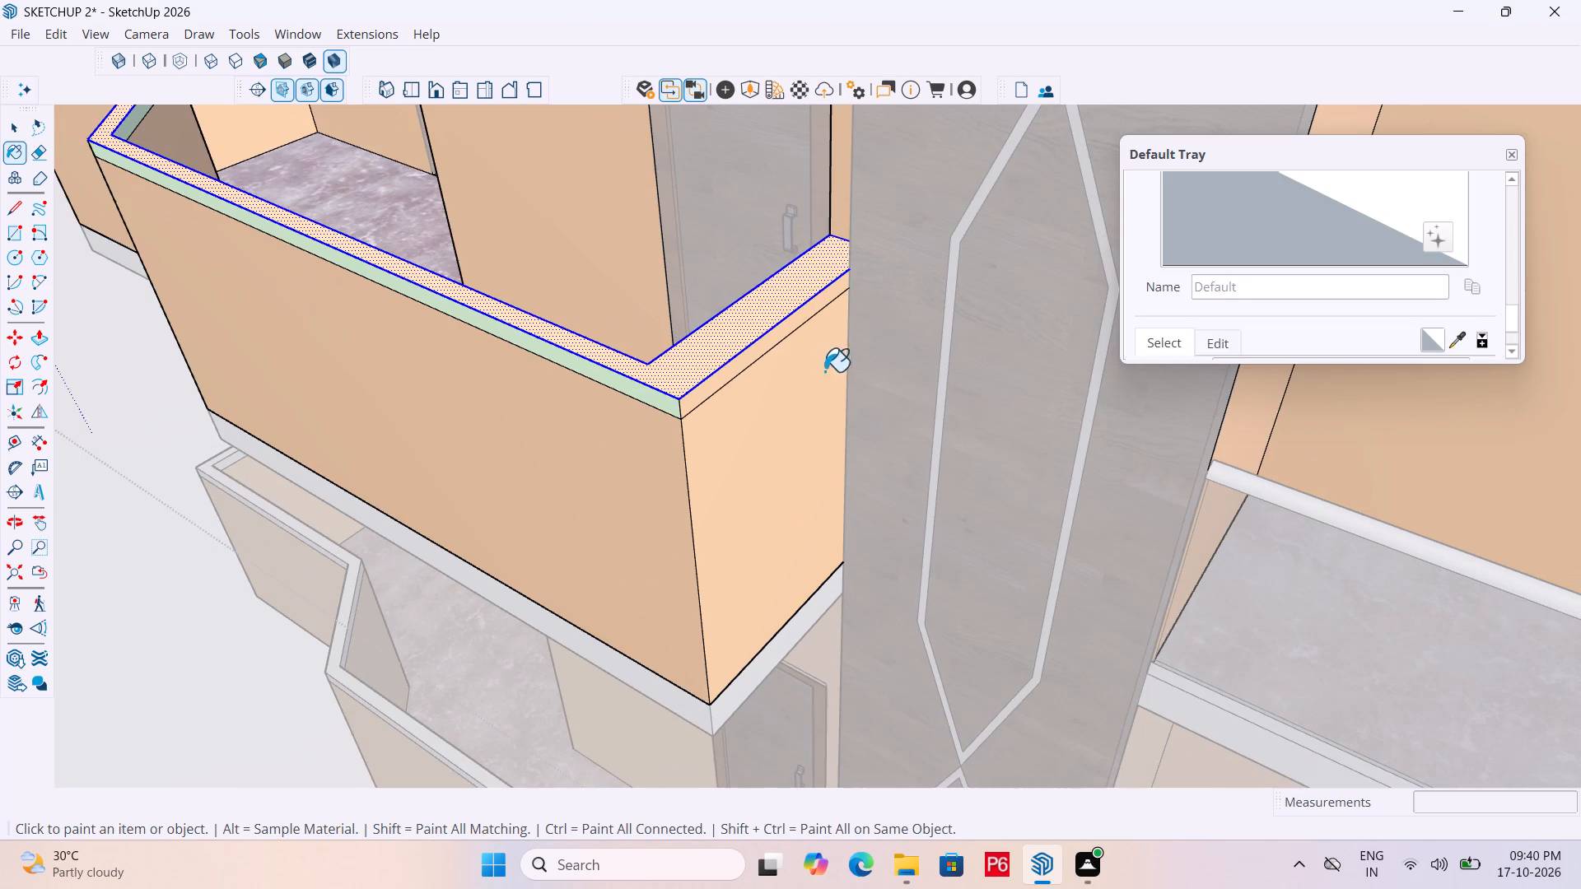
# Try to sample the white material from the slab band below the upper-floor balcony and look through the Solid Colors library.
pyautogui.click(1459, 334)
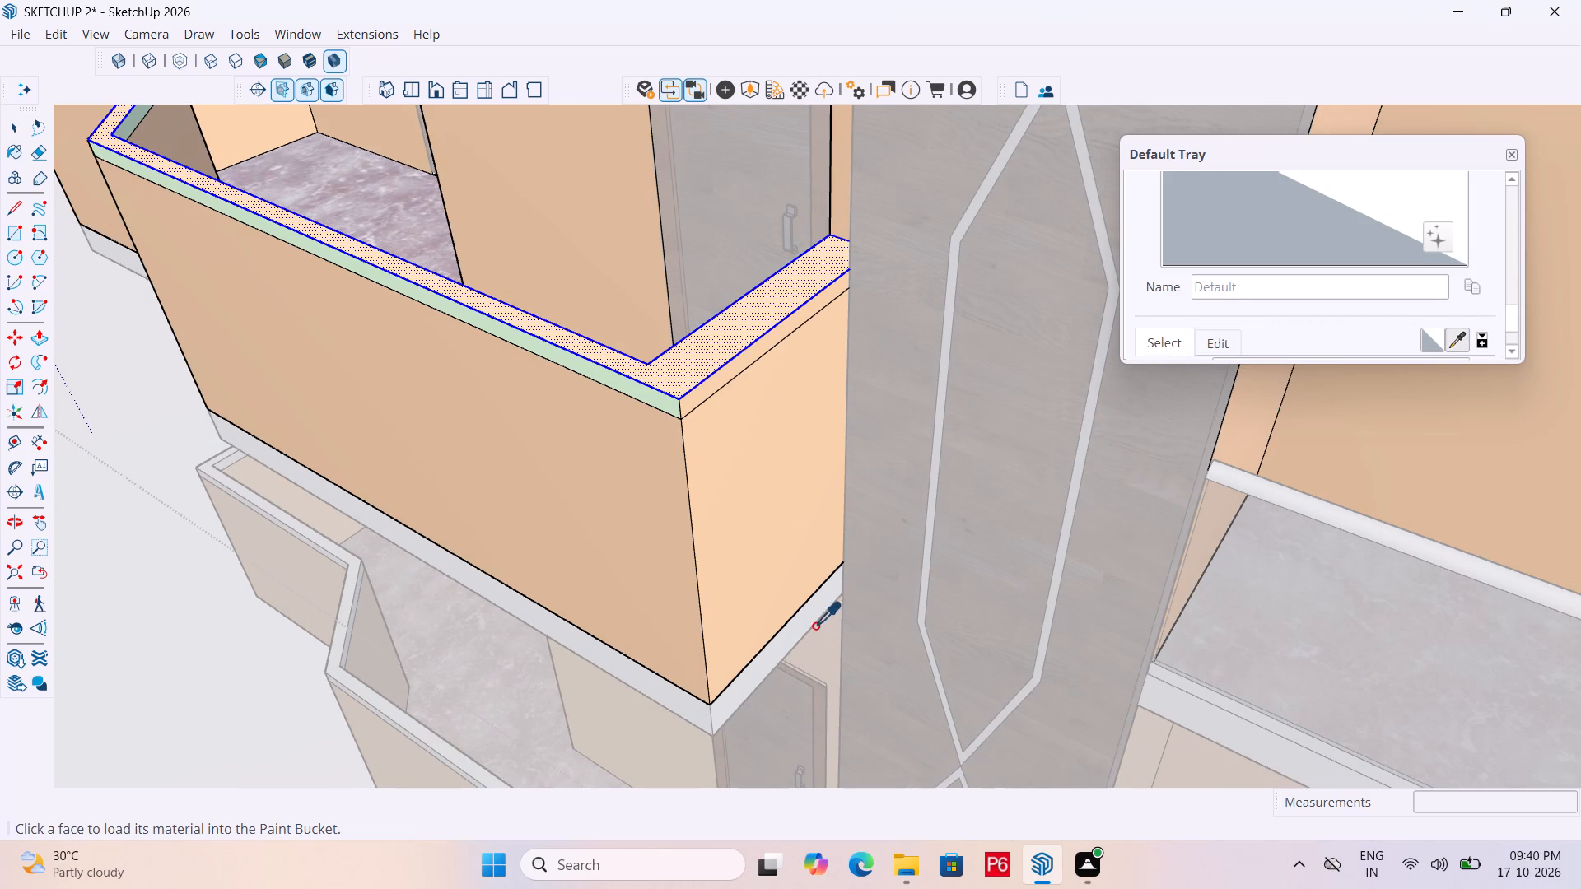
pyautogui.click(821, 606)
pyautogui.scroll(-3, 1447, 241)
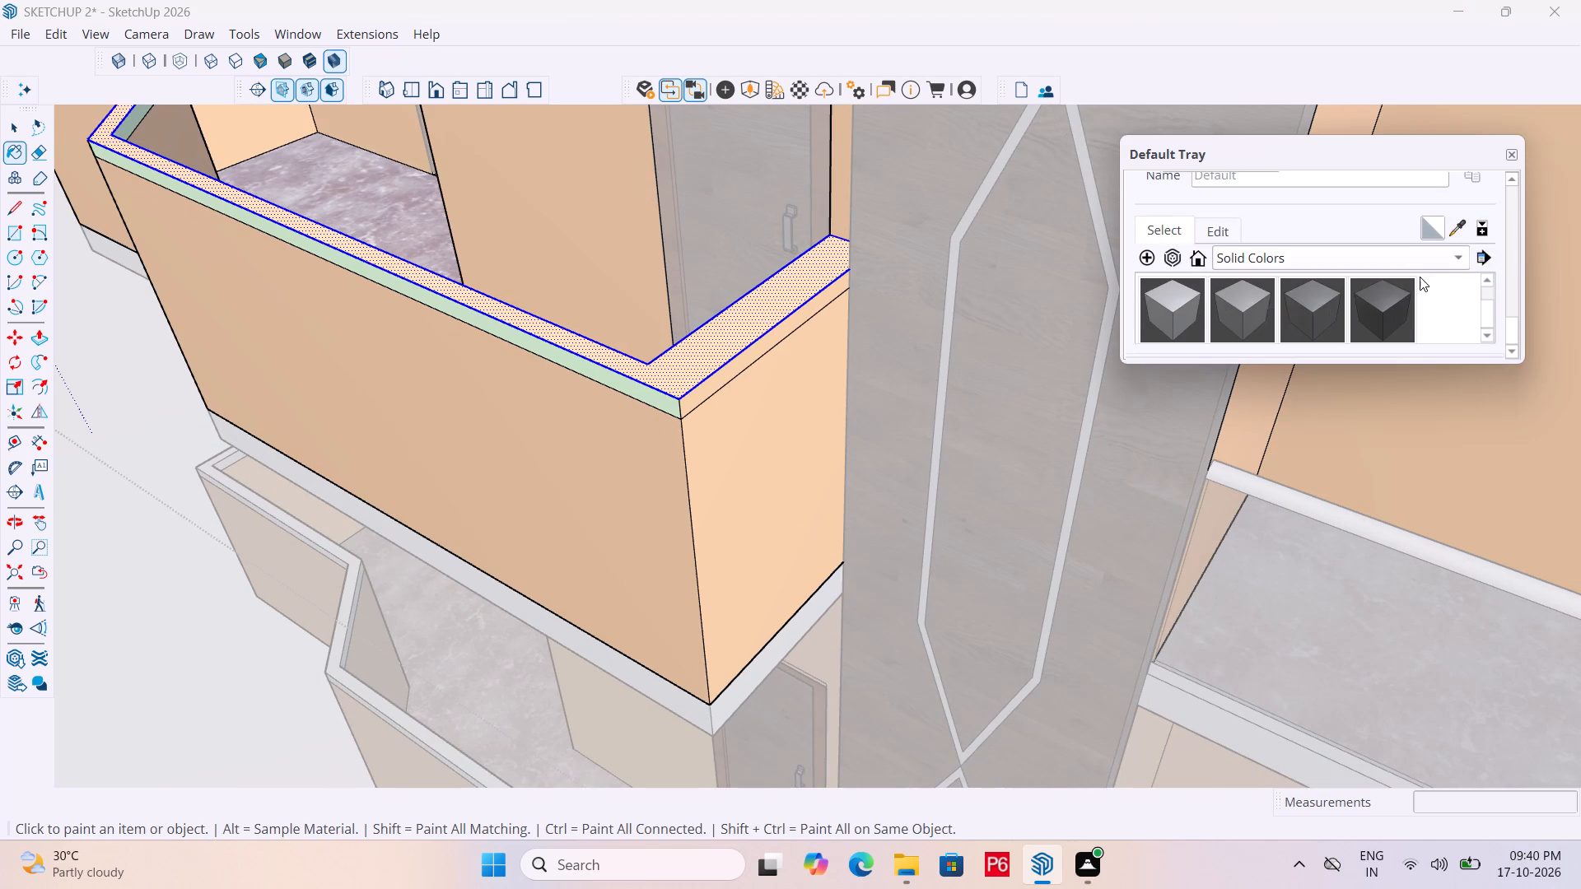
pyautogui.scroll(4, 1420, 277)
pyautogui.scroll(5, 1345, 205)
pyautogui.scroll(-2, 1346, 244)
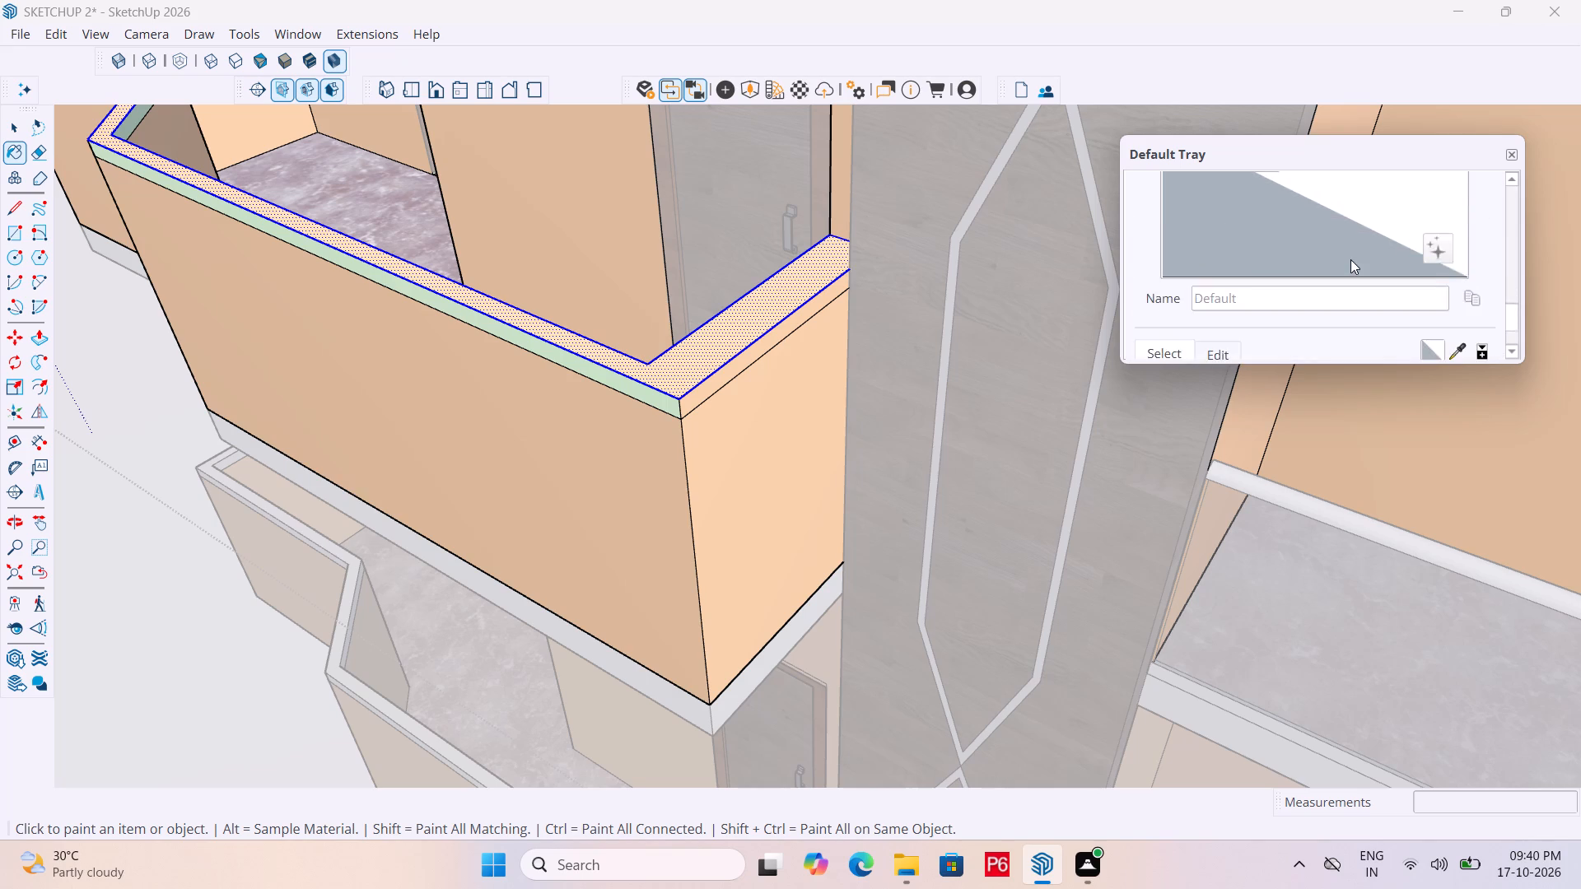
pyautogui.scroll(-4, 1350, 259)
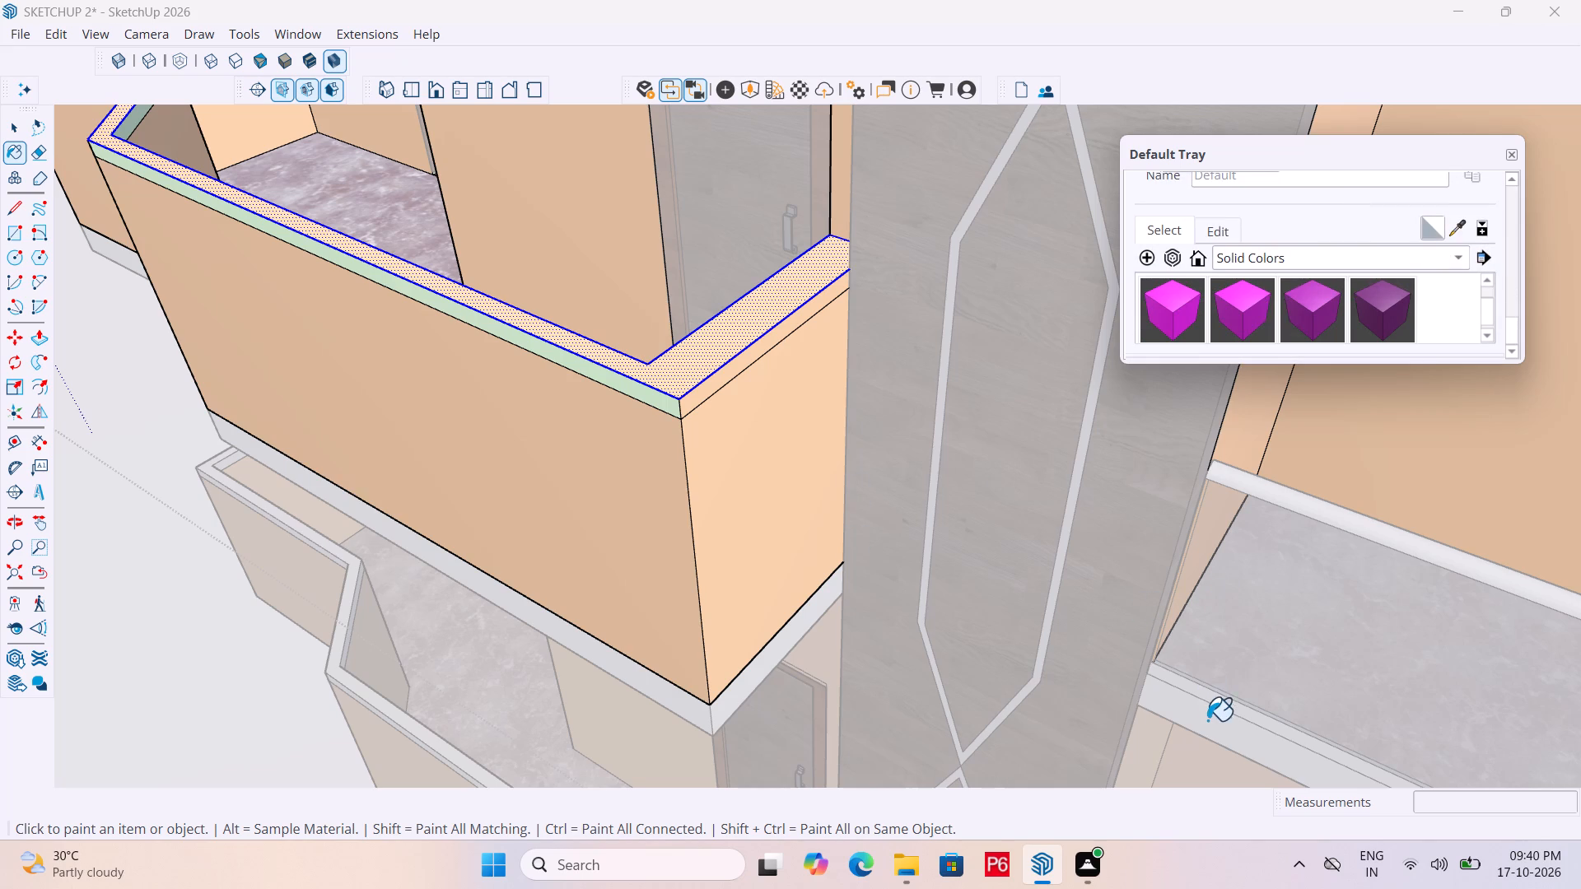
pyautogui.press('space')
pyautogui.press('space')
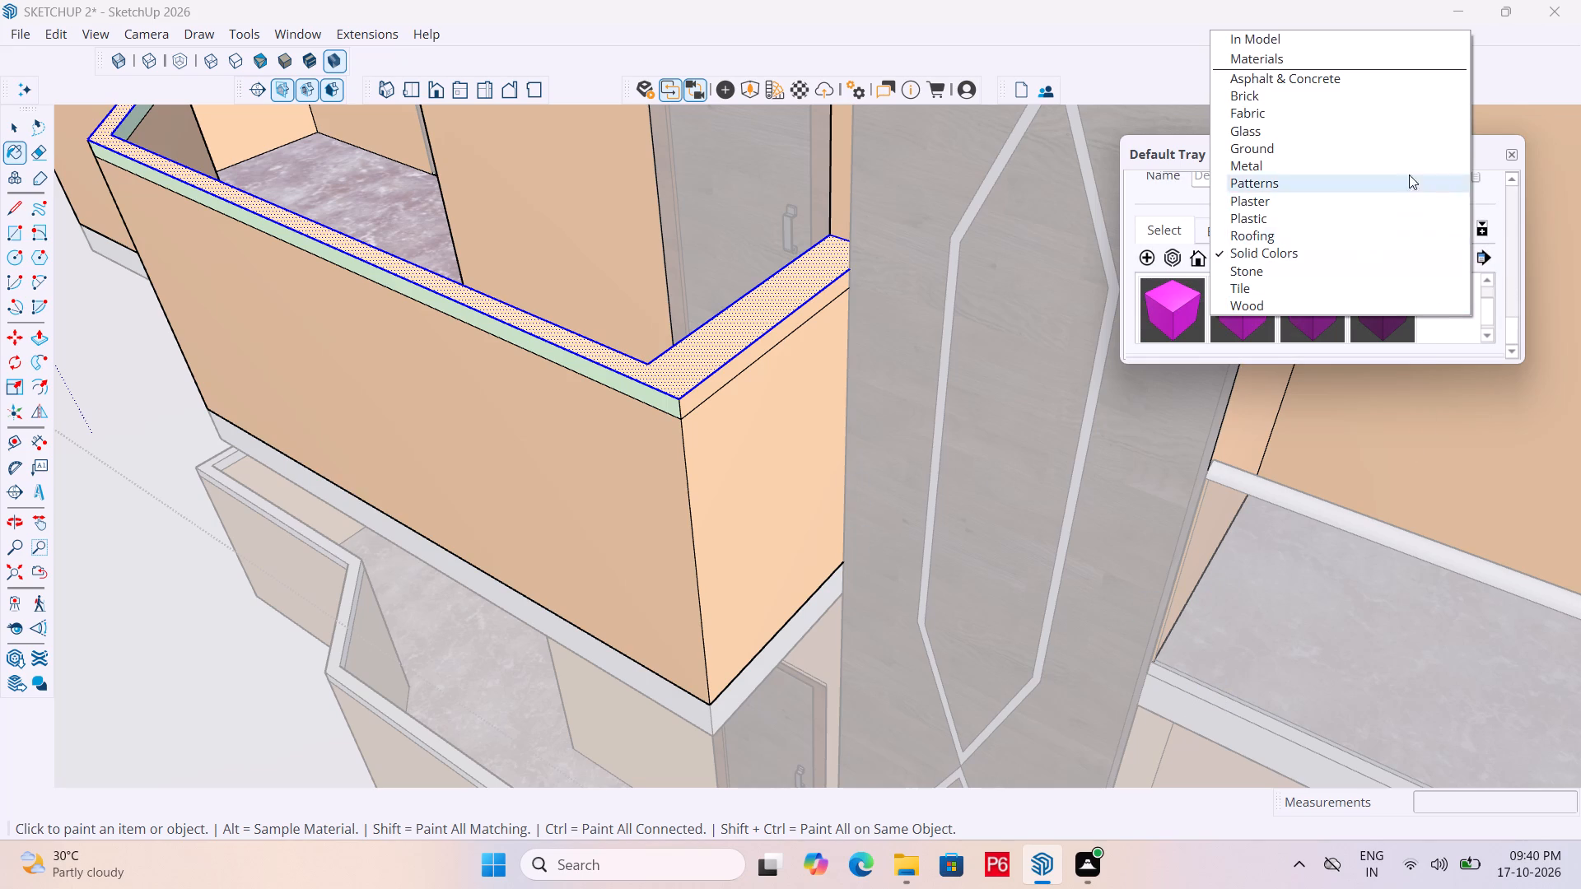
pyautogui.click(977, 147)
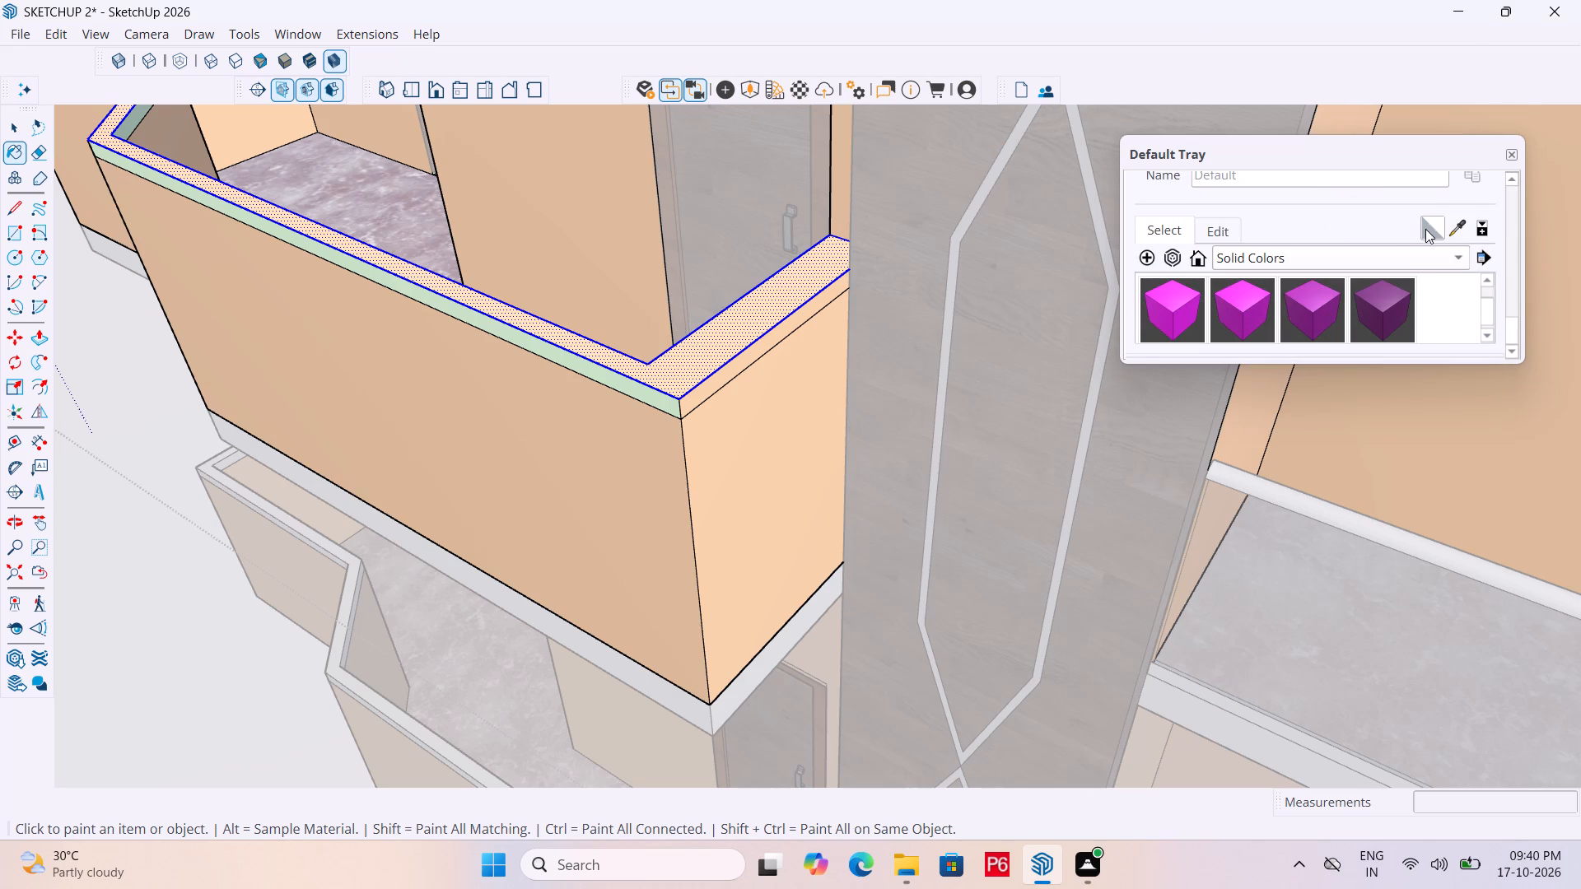
# Sample M00_Soft_Cloud from the ground-floor coping and paint the upper-floor balcony coping's top, long front and near end faces.
pyautogui.click(1455, 228)
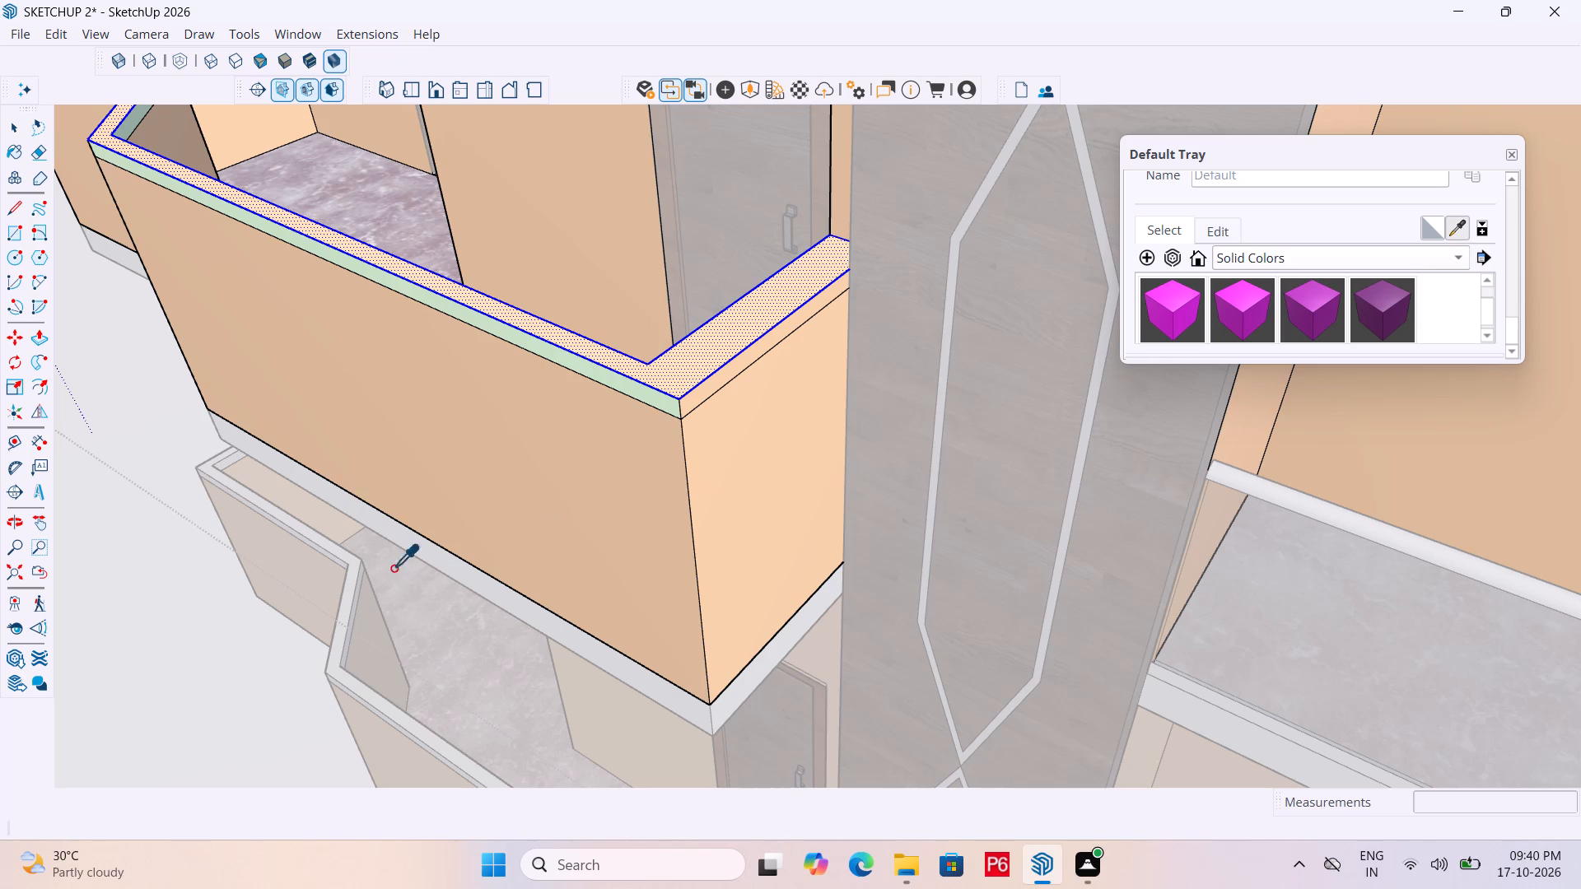
pyautogui.click(346, 592)
pyautogui.click(665, 373)
pyautogui.moveTo(665, 405); pyautogui.dragTo(673, 401)
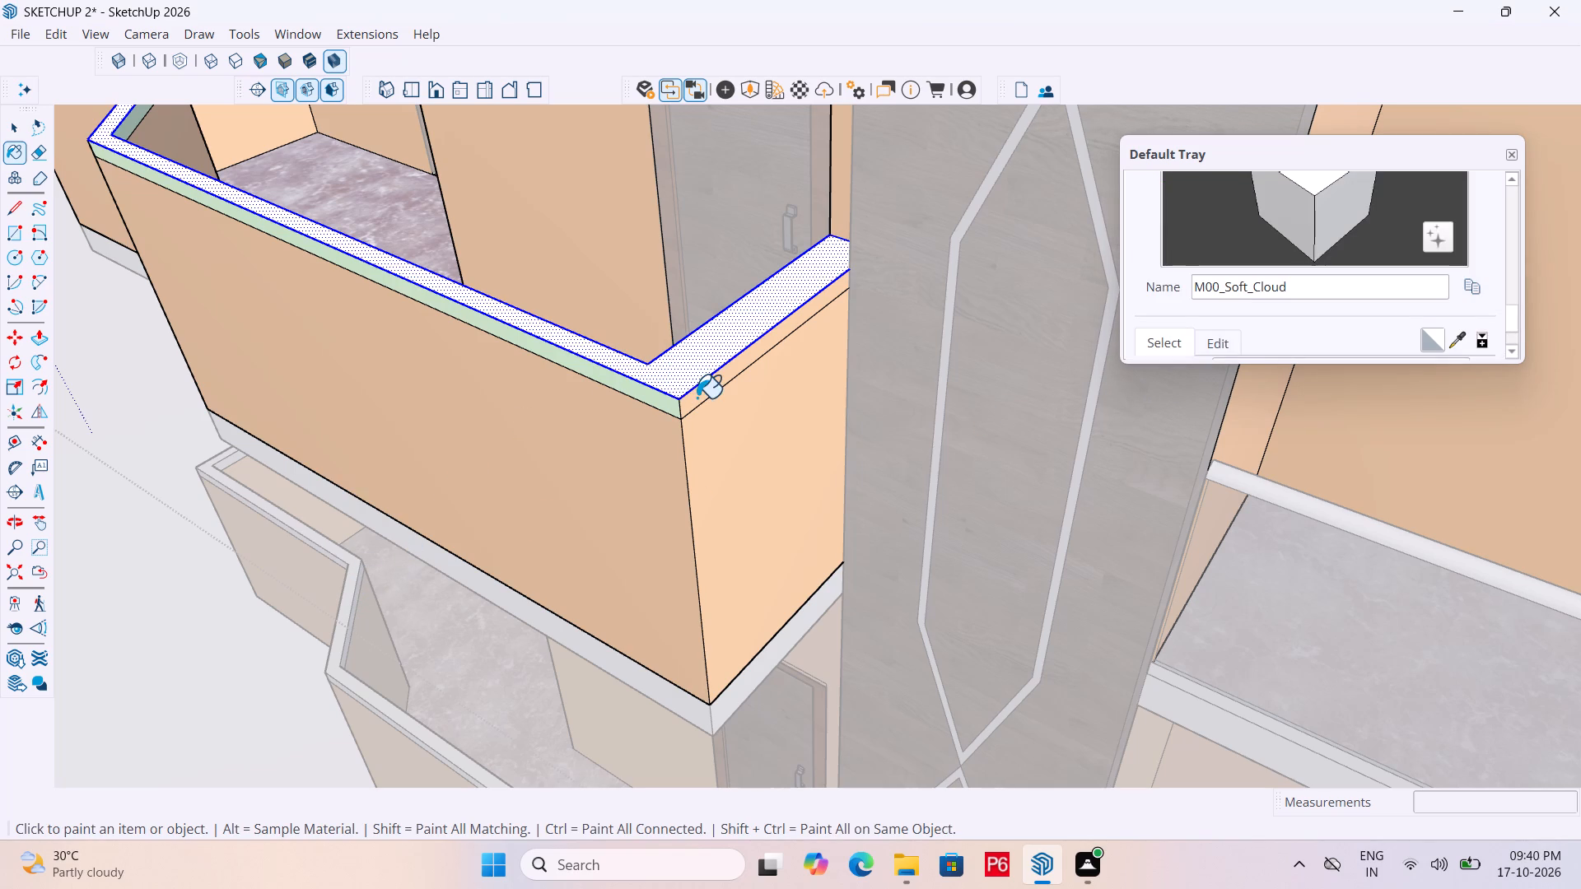
pyautogui.moveTo(697, 398); pyautogui.dragTo(704, 393)
# Paint the outer faces of the upper-floor coping's angled section and shorter front section with M00_Soft_Cloud.
pyautogui.scroll(-6, 998, 351)
pyautogui.moveTo(408, 395); pyautogui.dragTo(655, 408, button='middle')
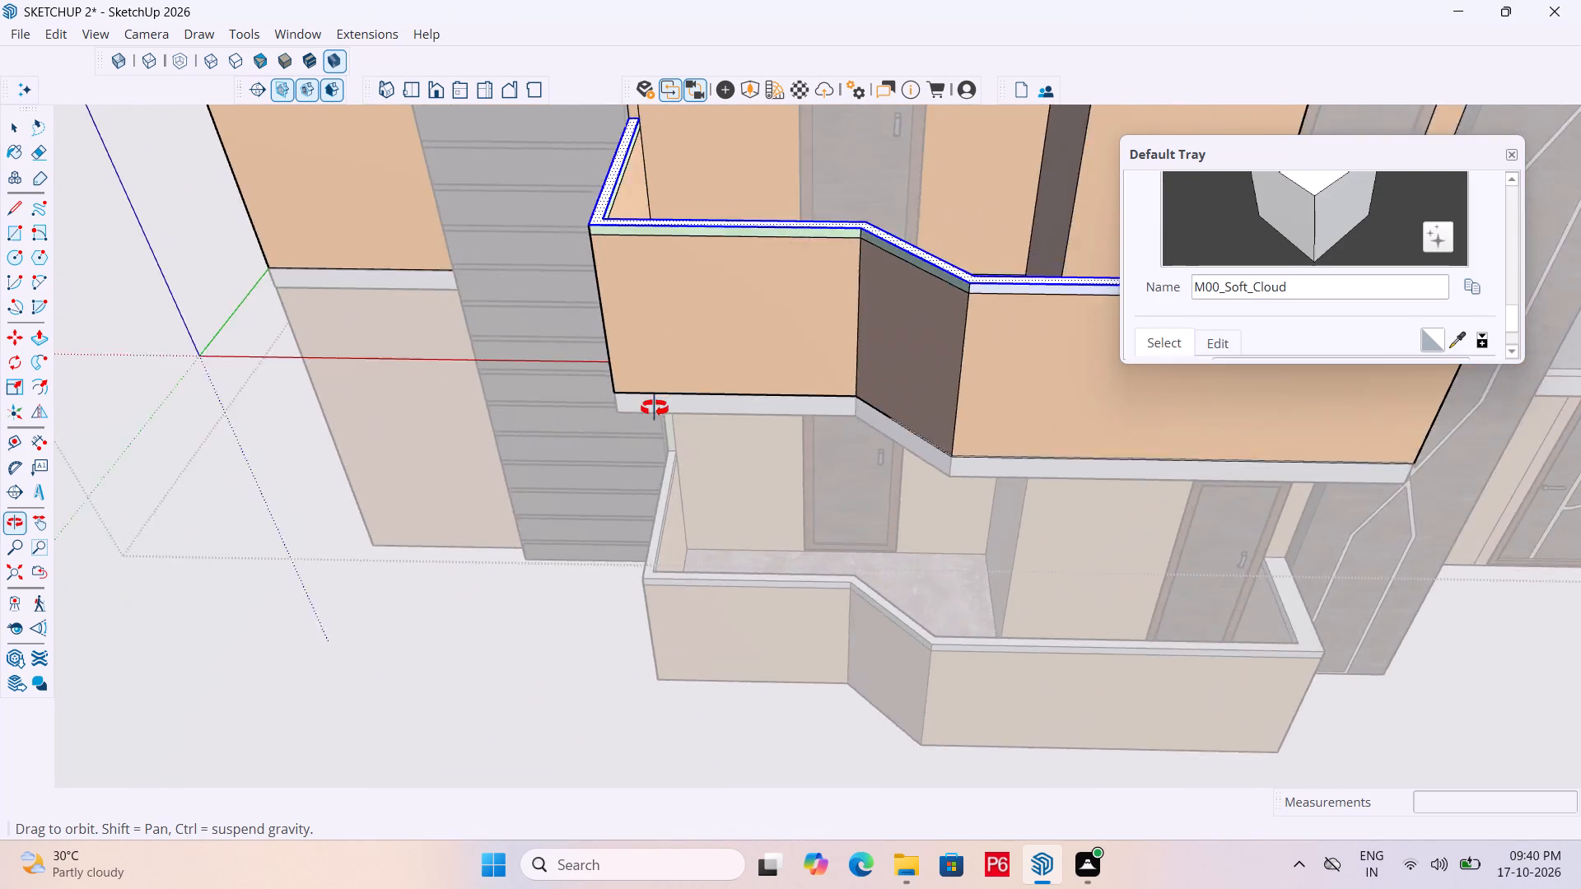
pyautogui.moveTo(655, 408); pyautogui.dragTo(602, 412, button='middle')
pyautogui.scroll(5, 811, 300)
pyautogui.scroll(6, 874, 271)
pyautogui.middleClick(874, 271)
pyautogui.click(710, 424)
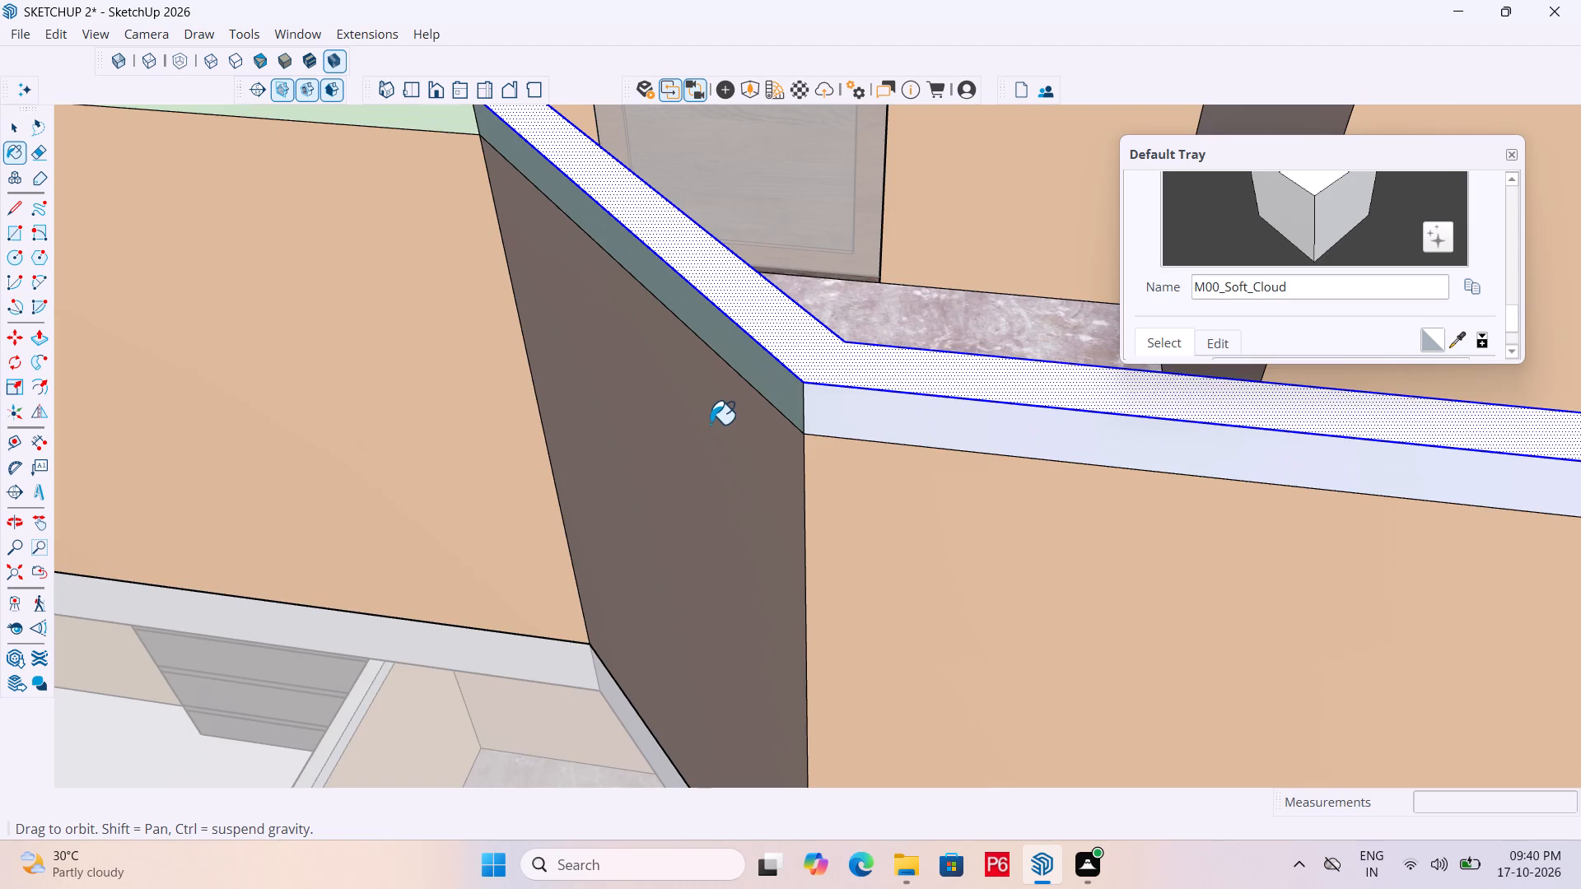
pyautogui.scroll(-7, 847, 449)
pyautogui.click(535, 226)
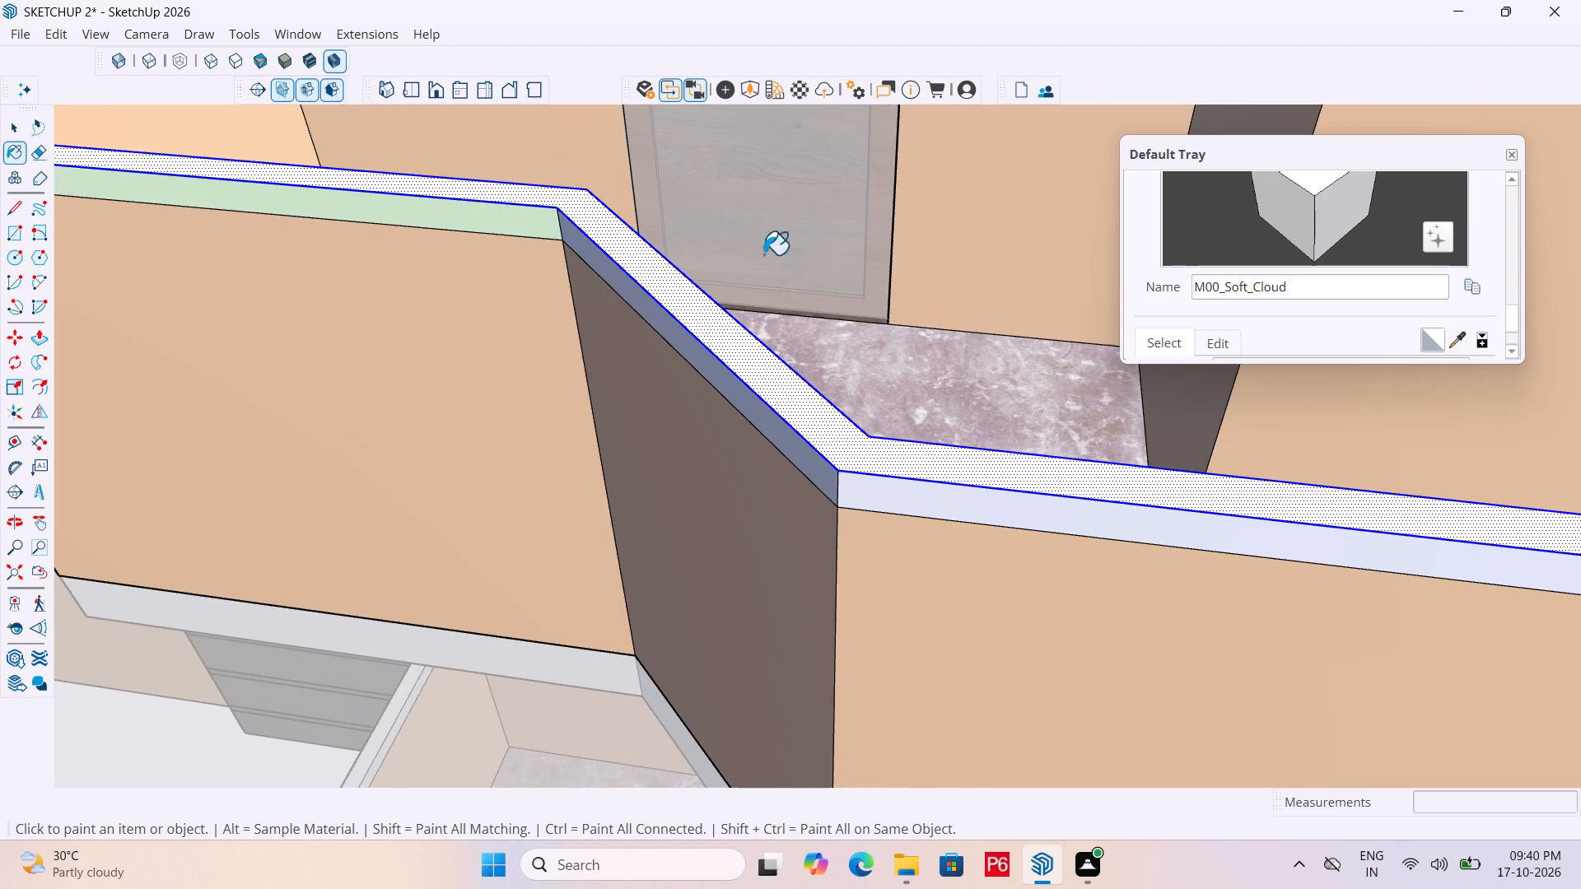
# Paint the outer face of the upper-floor coping's far end, beside the dark slatted strip, with M00_Soft_Cloud.
pyautogui.scroll(-6, 795, 283)
pyautogui.moveTo(277, 226); pyautogui.dragTo(675, 274, button='middle')
pyautogui.scroll(-5, 432, 373)
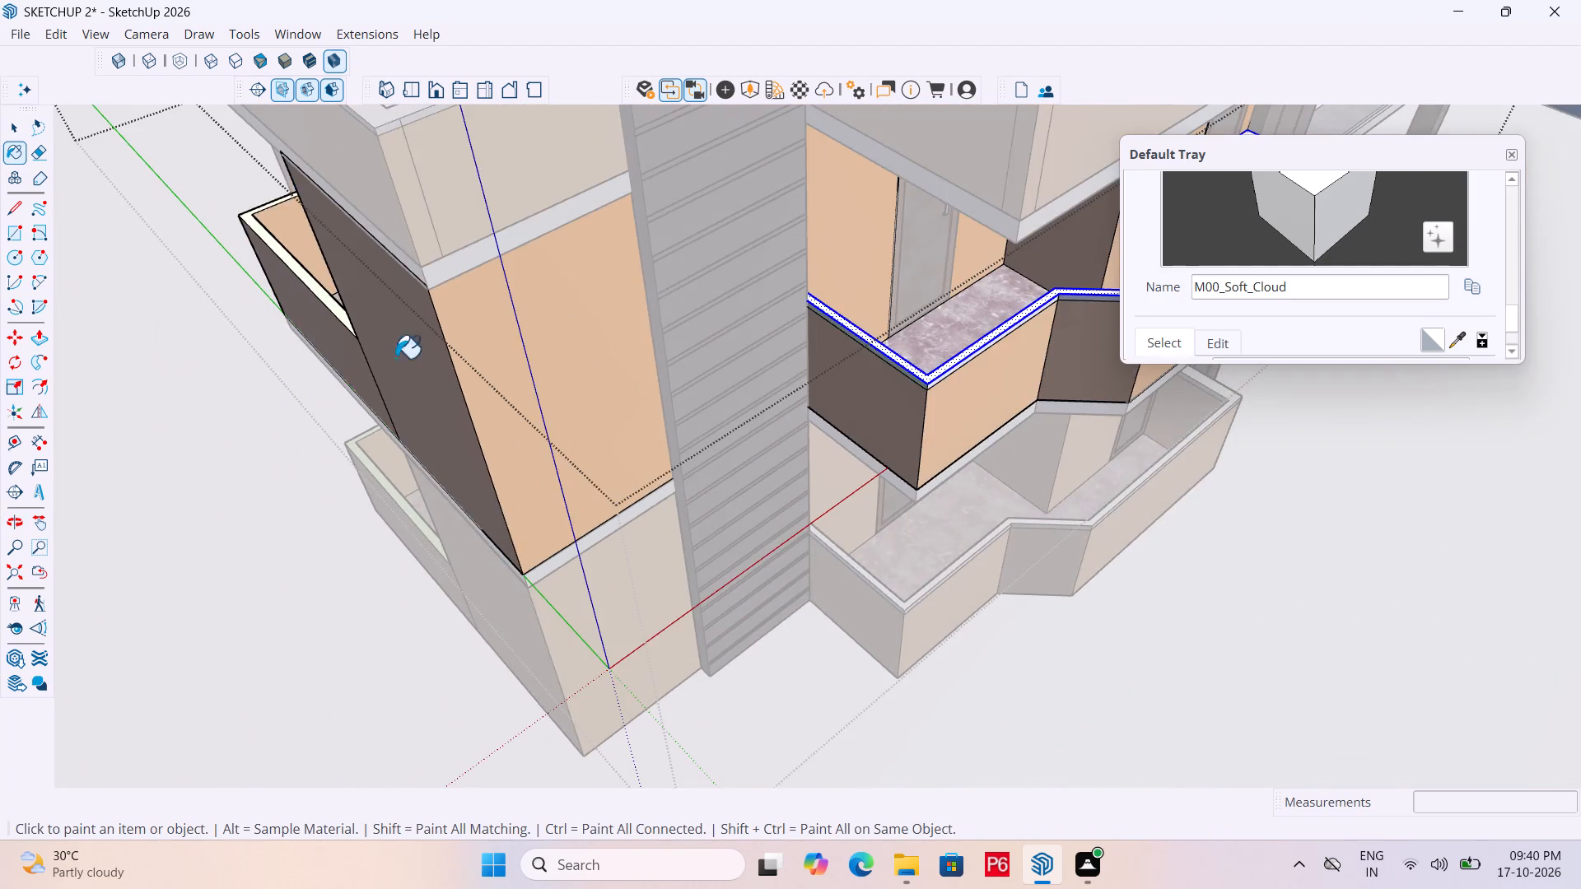
pyautogui.scroll(11, 957, 336)
pyautogui.moveTo(957, 336); pyautogui.dragTo(944, 341, button='middle')
pyautogui.moveTo(708, 460); pyautogui.dragTo(736, 370, button='middle')
pyautogui.click(809, 305)
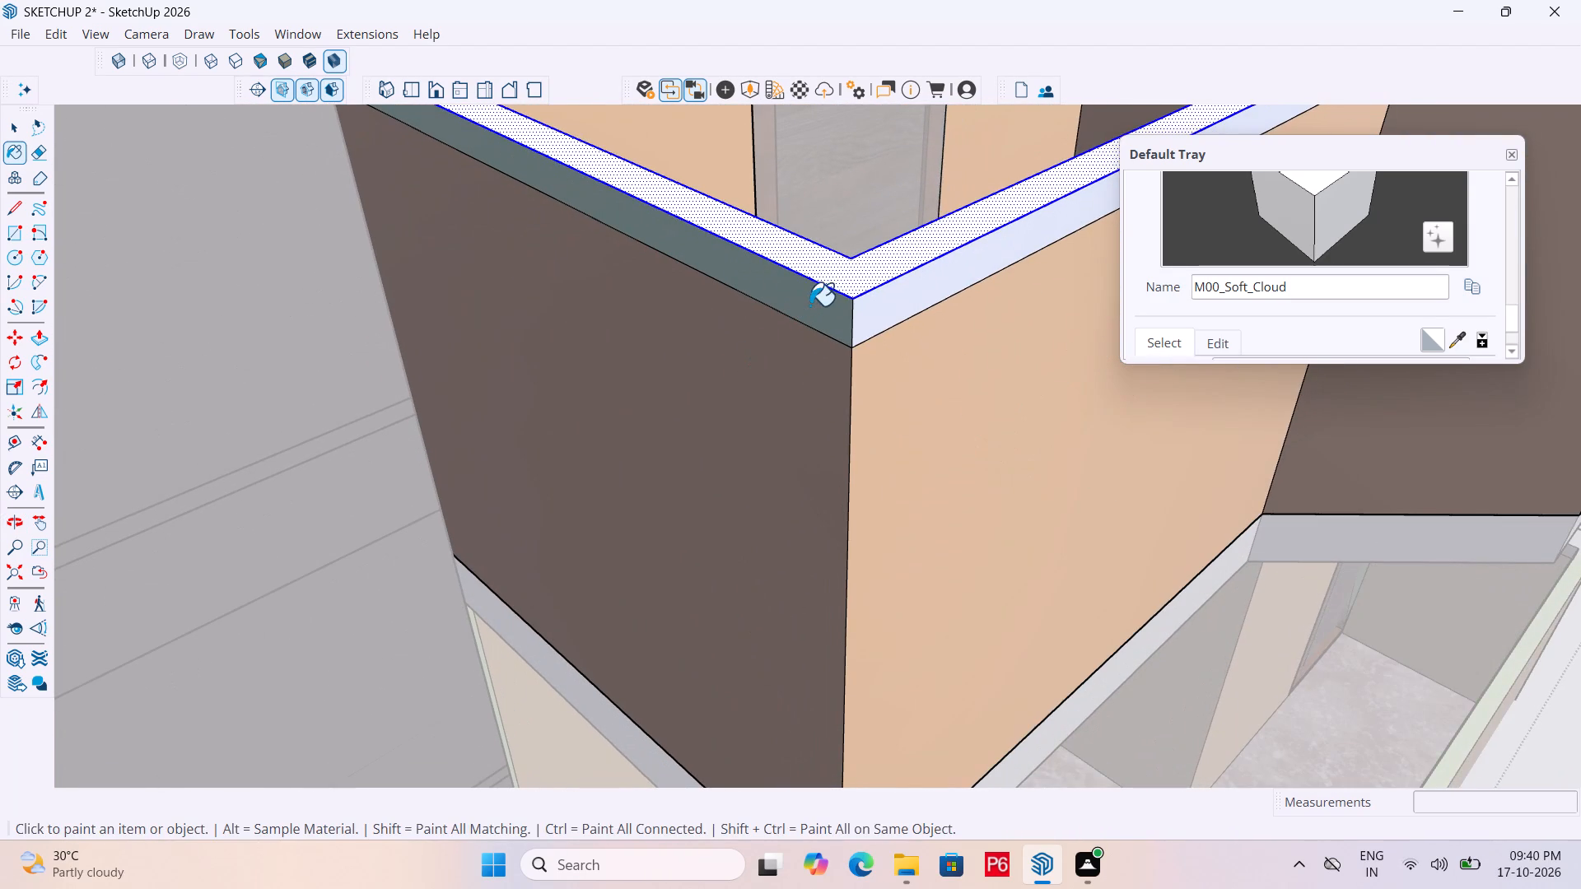
# Paint the inner faces of the upper-floor coping's far end, angled section and long front section with M00_Soft_Cloud.
pyautogui.scroll(-2, 851, 286)
pyautogui.moveTo(851, 286); pyautogui.dragTo(179, 344, button='middle')
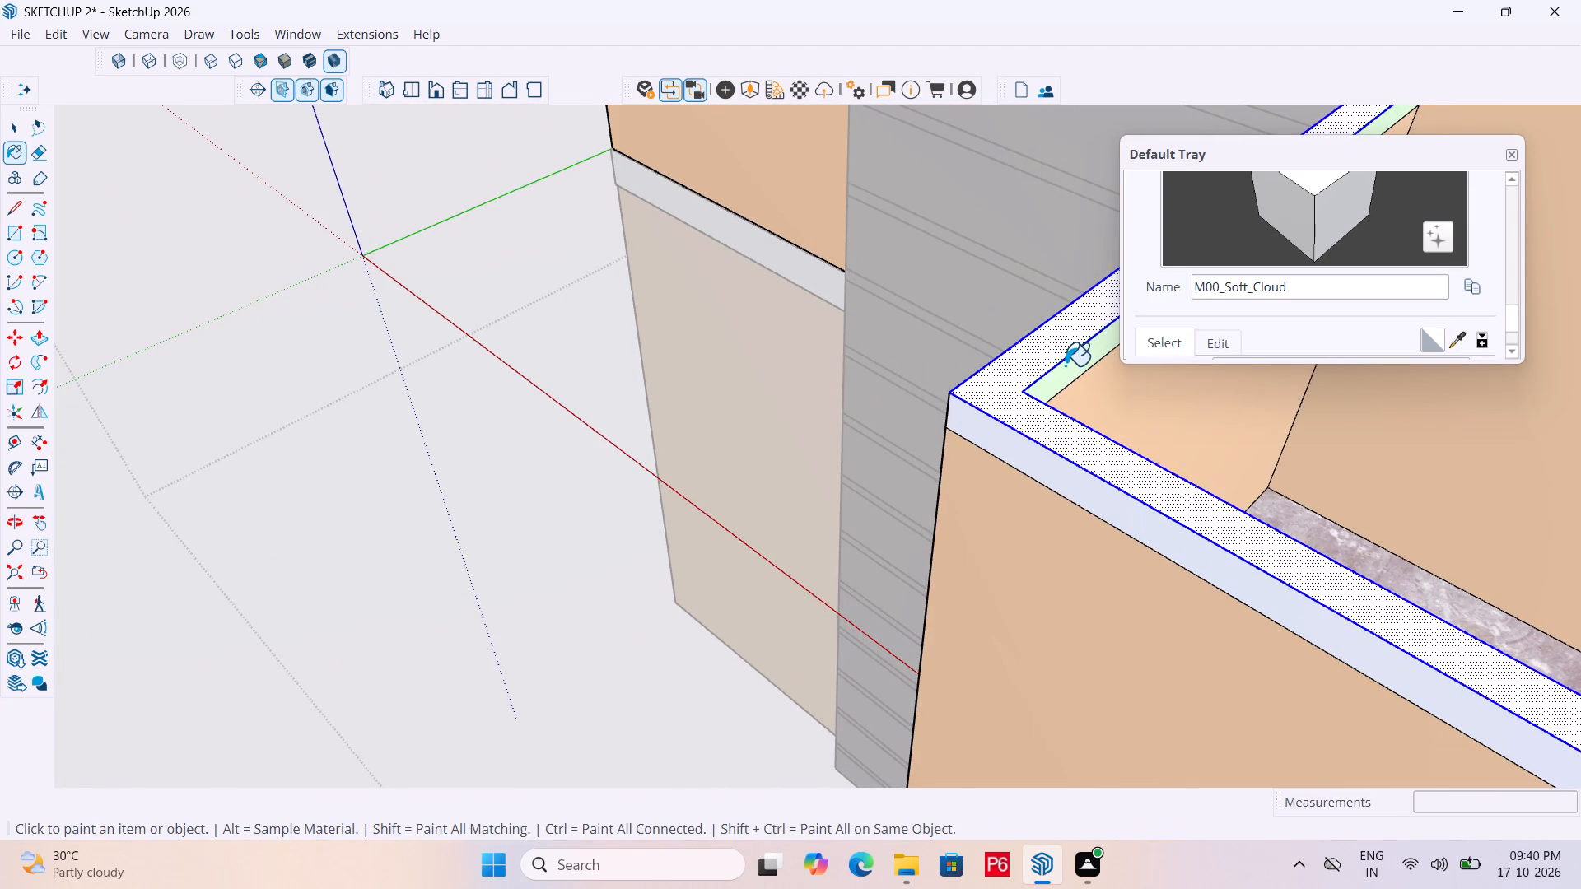
pyautogui.click(1067, 367)
pyautogui.scroll(-11, 650, 359)
pyautogui.moveTo(921, 437); pyautogui.dragTo(620, 376, button='middle')
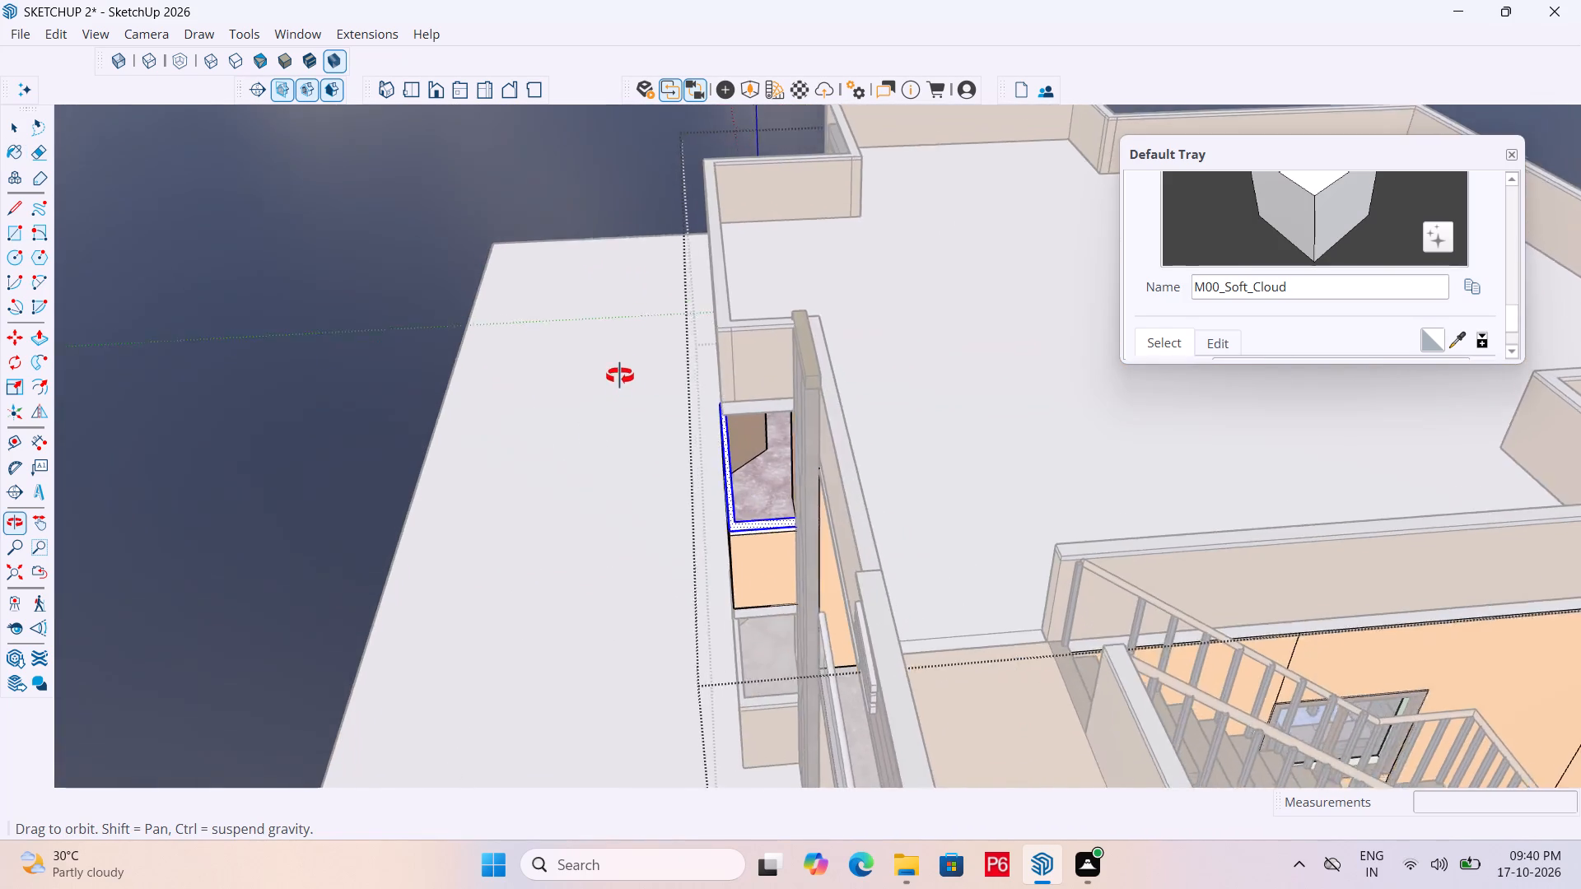
pyautogui.moveTo(620, 376); pyautogui.dragTo(646, 328, button='middle')
pyautogui.scroll(16, 813, 423)
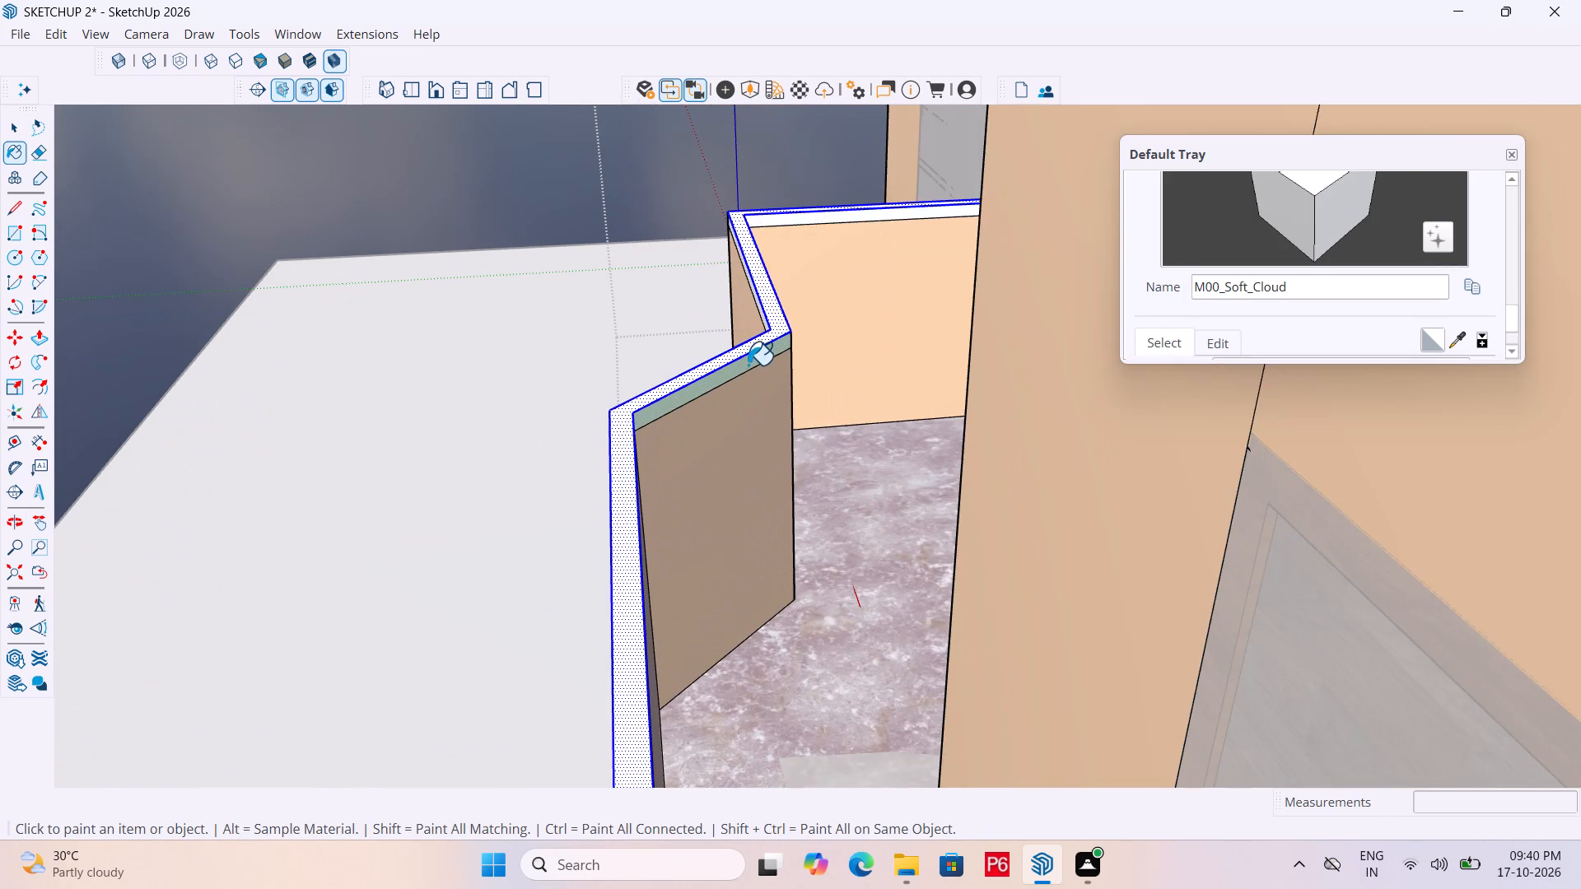
pyautogui.click(749, 363)
pyautogui.moveTo(632, 488); pyautogui.dragTo(547, 477, button='middle')
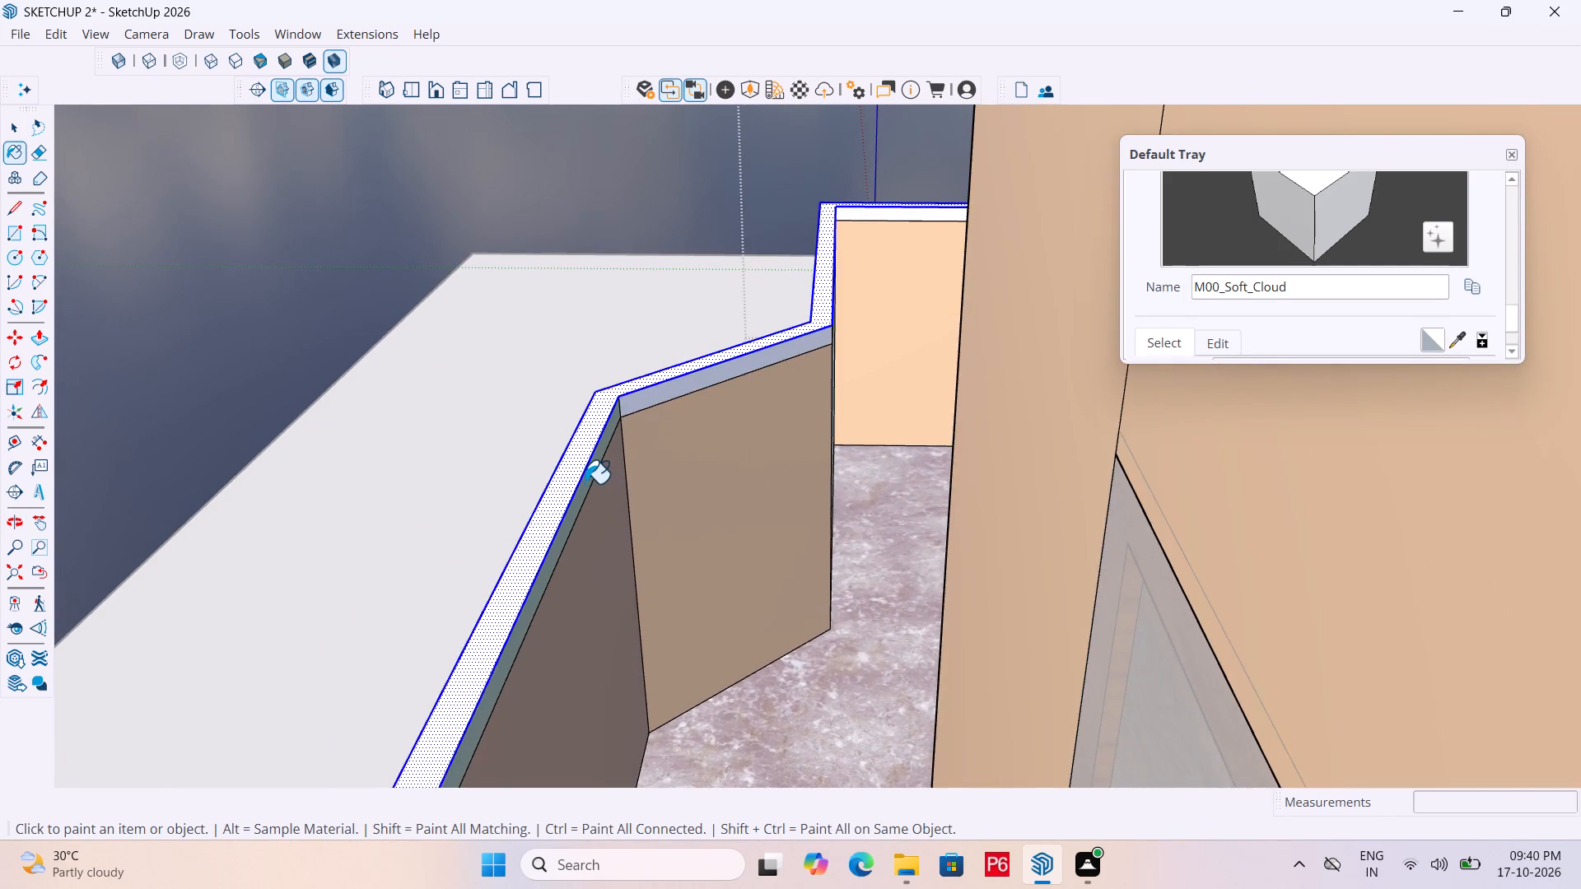
pyautogui.scroll(5, 585, 479)
pyautogui.click(600, 449)
# Paint the inner face of the upper-floor coping's shorter front section with M00_Soft_Cloud.
pyautogui.scroll(-6, 740, 310)
pyautogui.scroll(1, 867, 271)
pyautogui.moveTo(868, 271); pyautogui.dragTo(867, 272, button='middle')
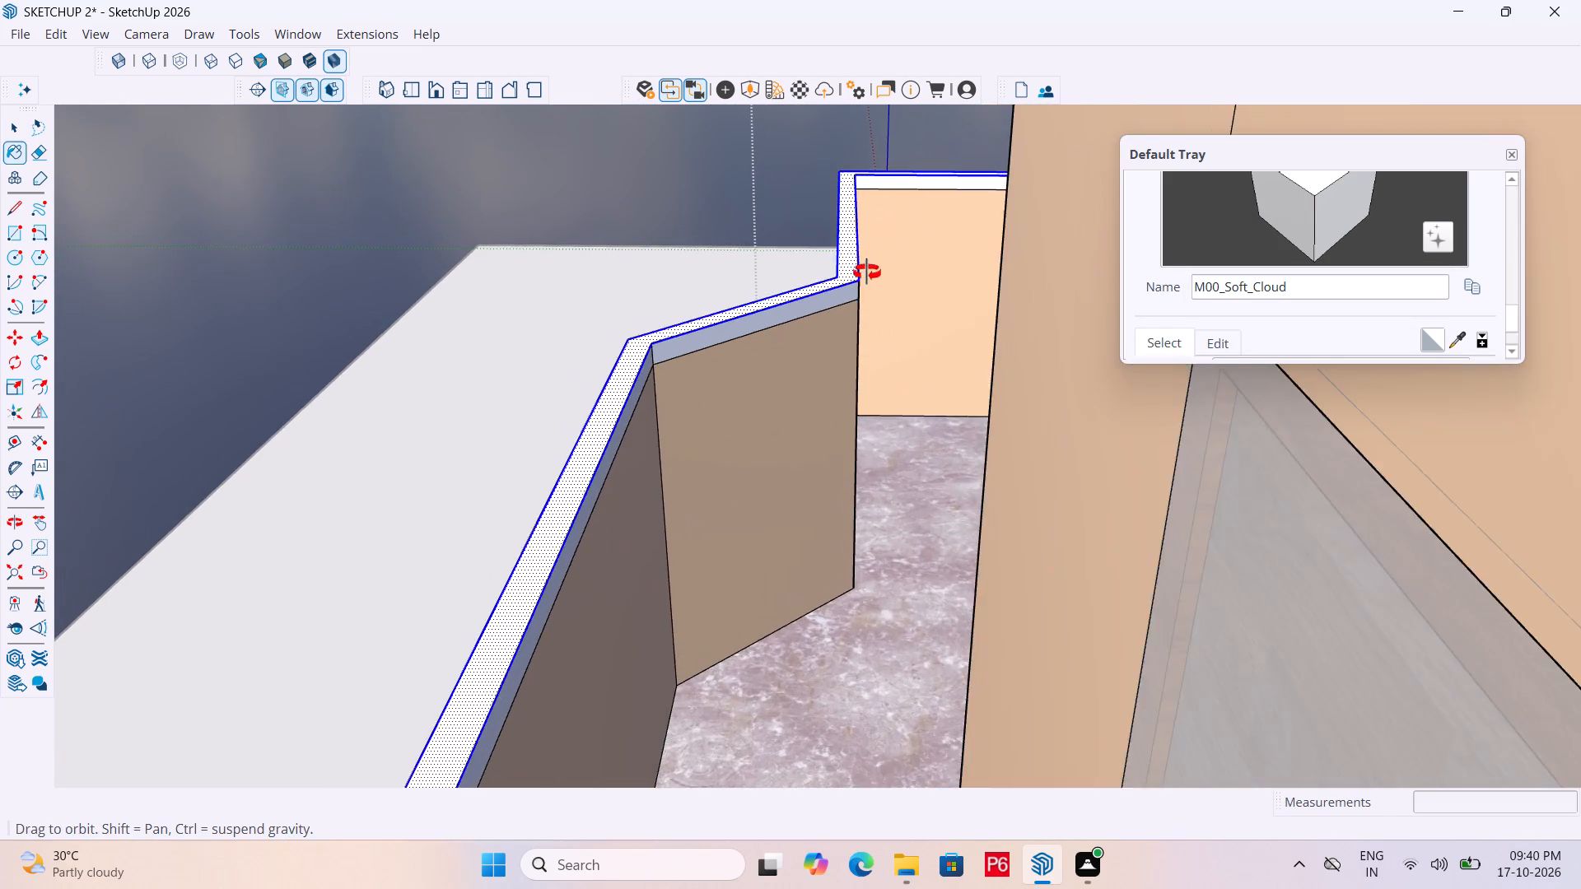
pyautogui.moveTo(867, 272); pyautogui.dragTo(924, 347, button='middle')
pyautogui.scroll(4, 959, 365)
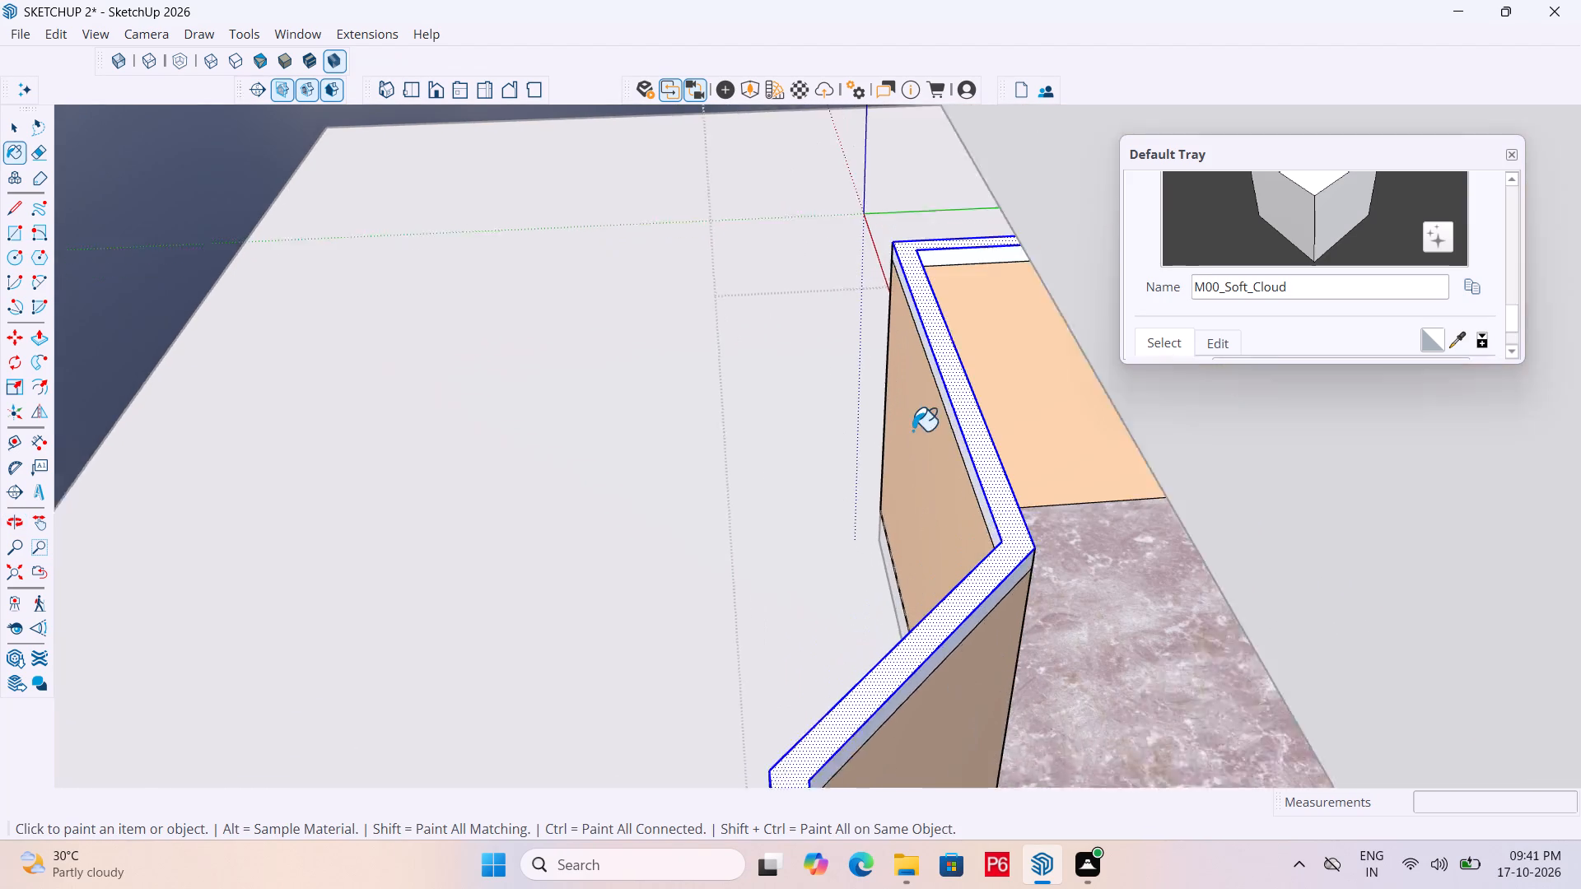
pyautogui.scroll(1, 912, 431)
pyautogui.moveTo(1041, 439); pyautogui.dragTo(981, 412, button='middle')
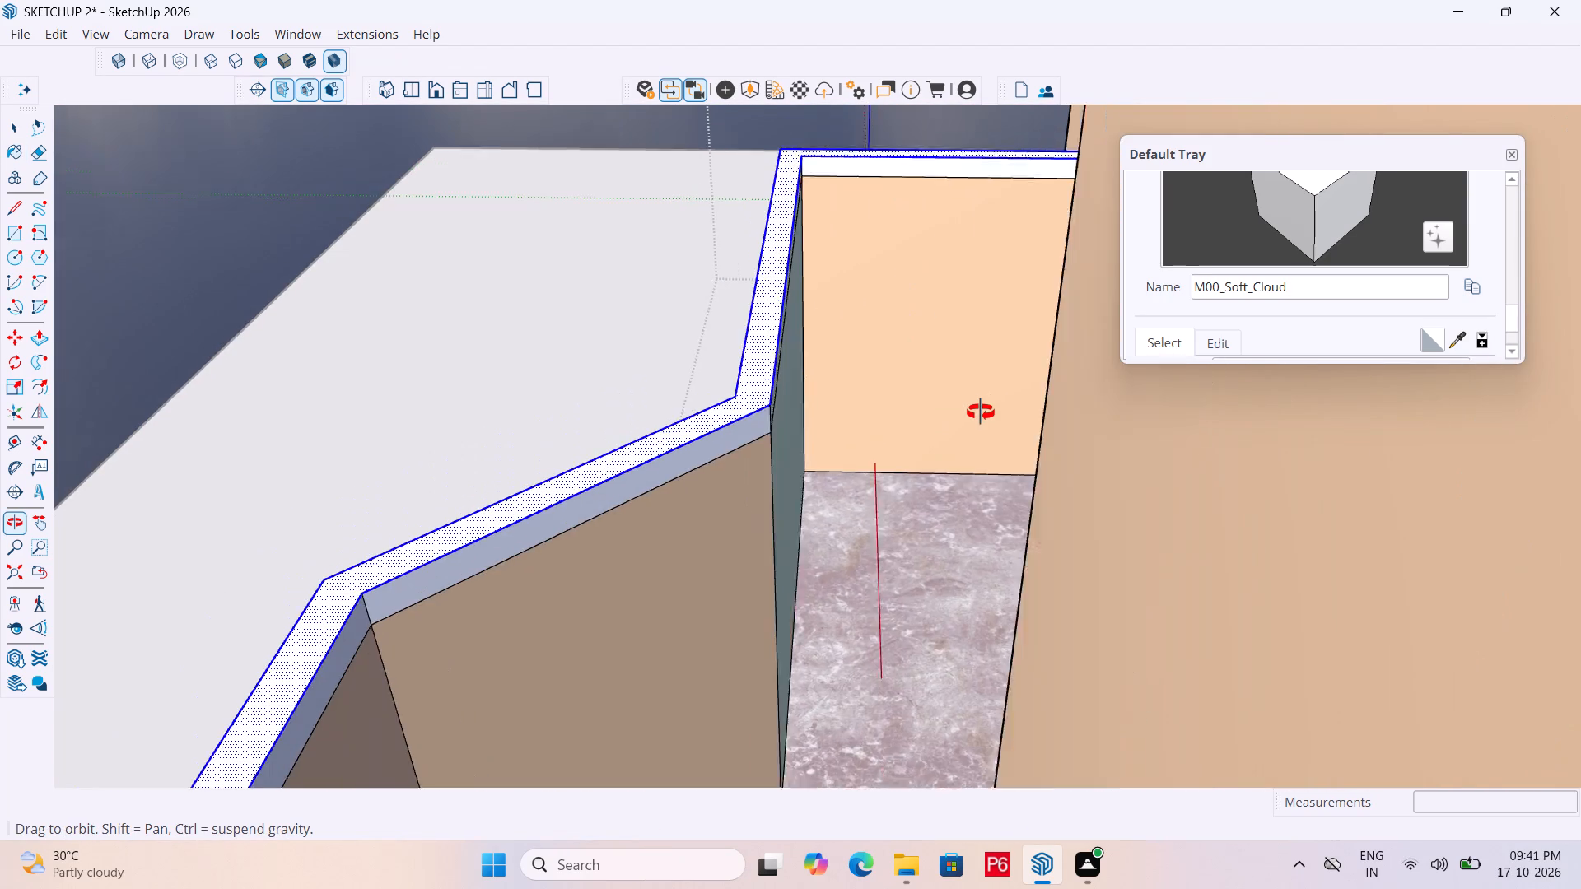
pyautogui.moveTo(981, 412); pyautogui.dragTo(977, 414, button='middle')
pyautogui.scroll(6, 930, 401)
pyautogui.moveTo(526, 357); pyautogui.dragTo(541, 355)
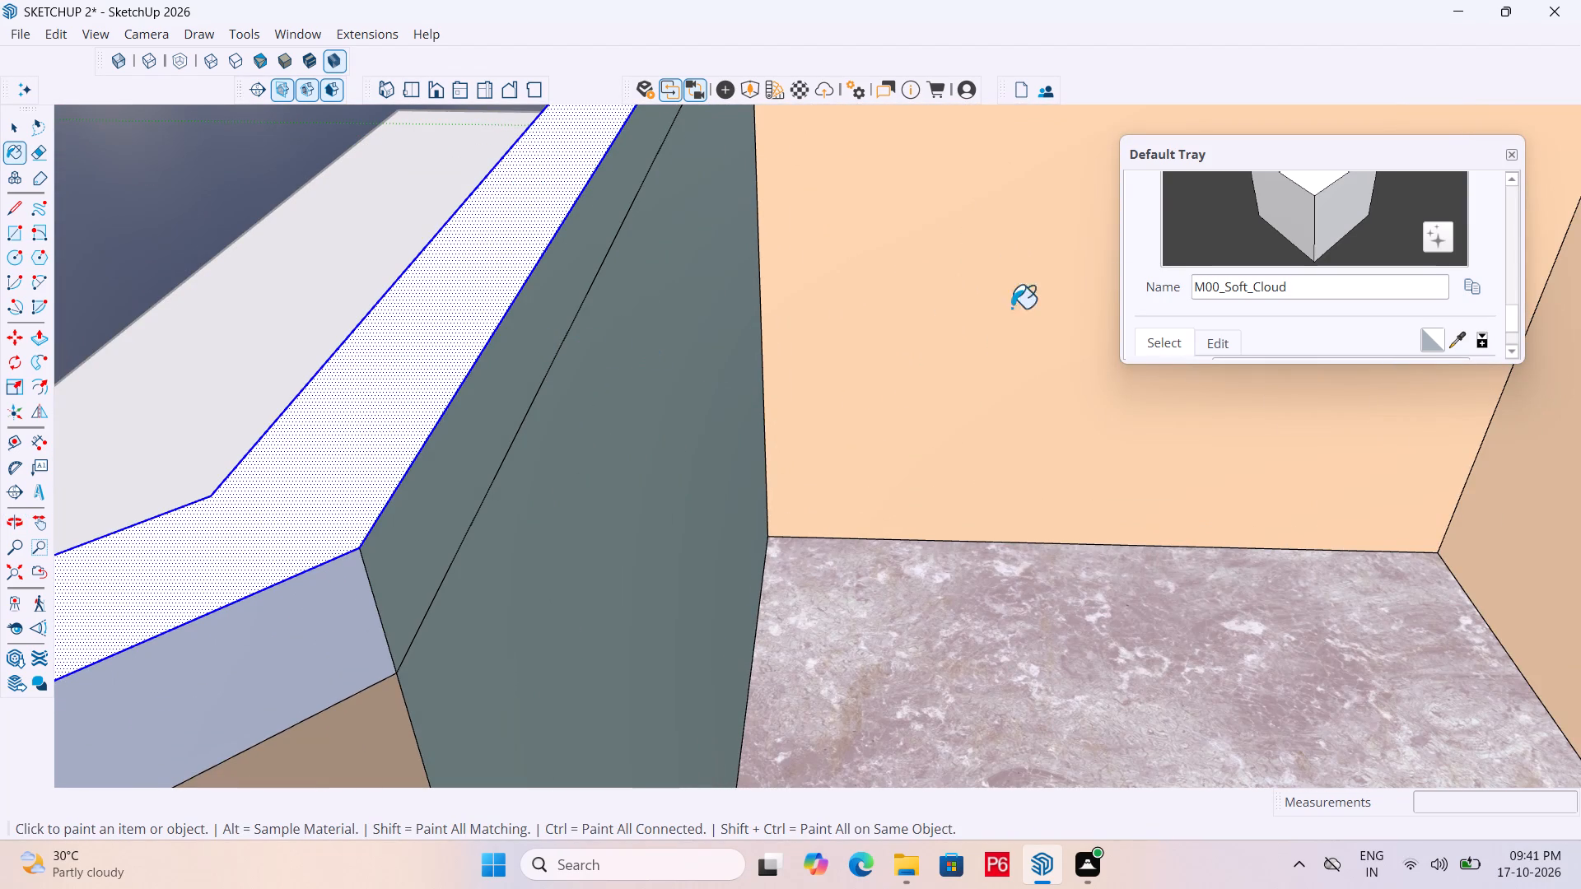
# Save the model.
pyautogui.scroll(-7, 1154, 288)
pyautogui.scroll(-7, 832, 319)
pyautogui.moveTo(678, 358); pyautogui.dragTo(927, 350, button='middle')
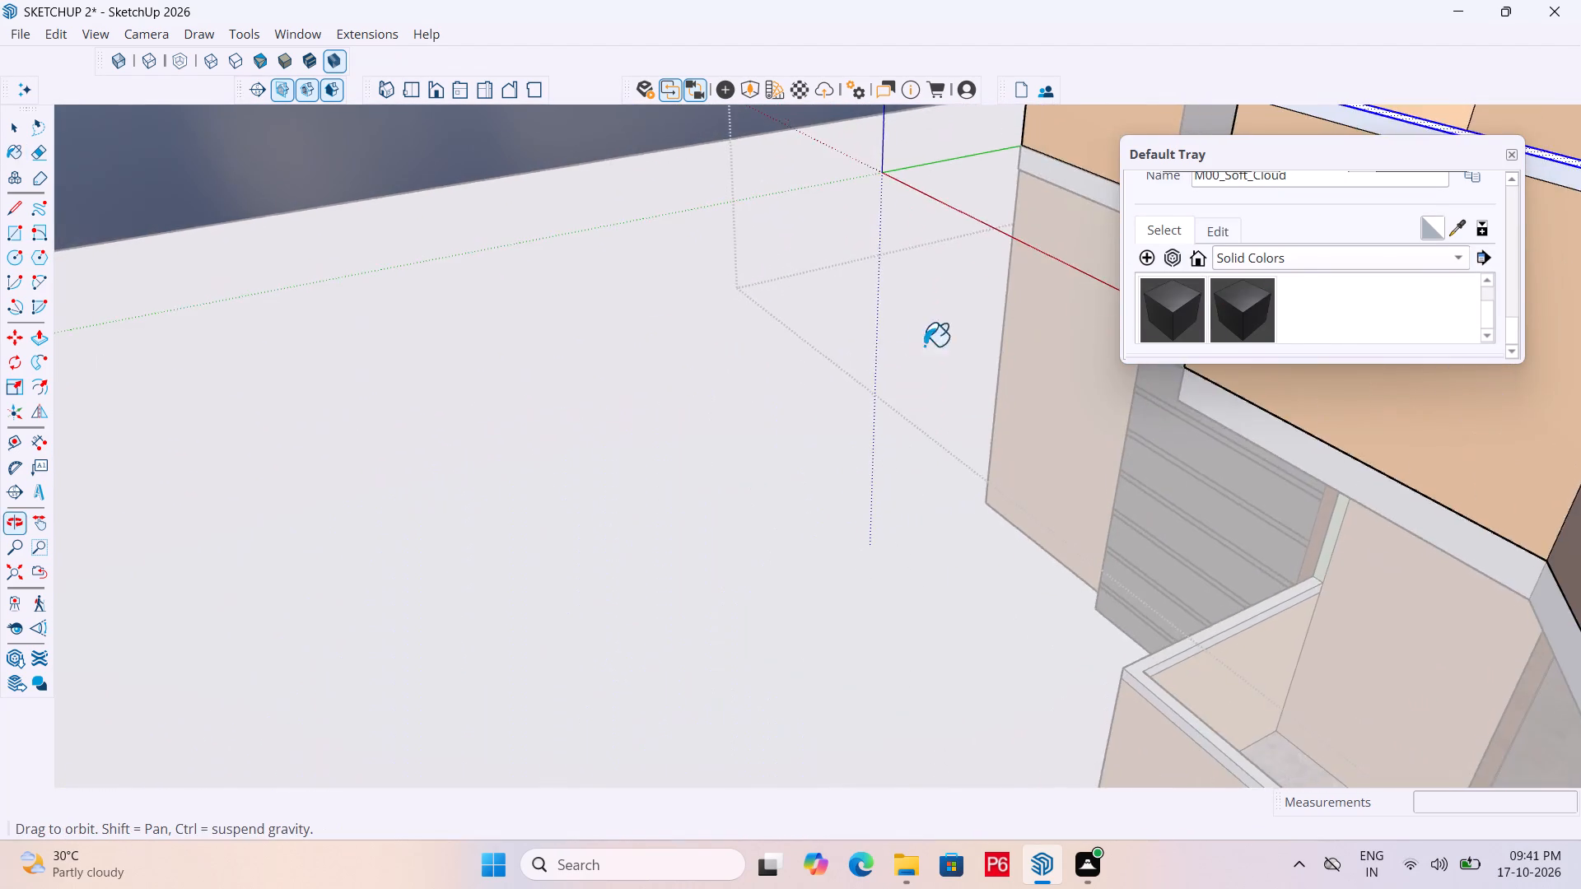
pyautogui.scroll(-6, 520, 323)
pyautogui.hotkey('ctrl', 's')
pyautogui.hotkey('ctrl', 's')
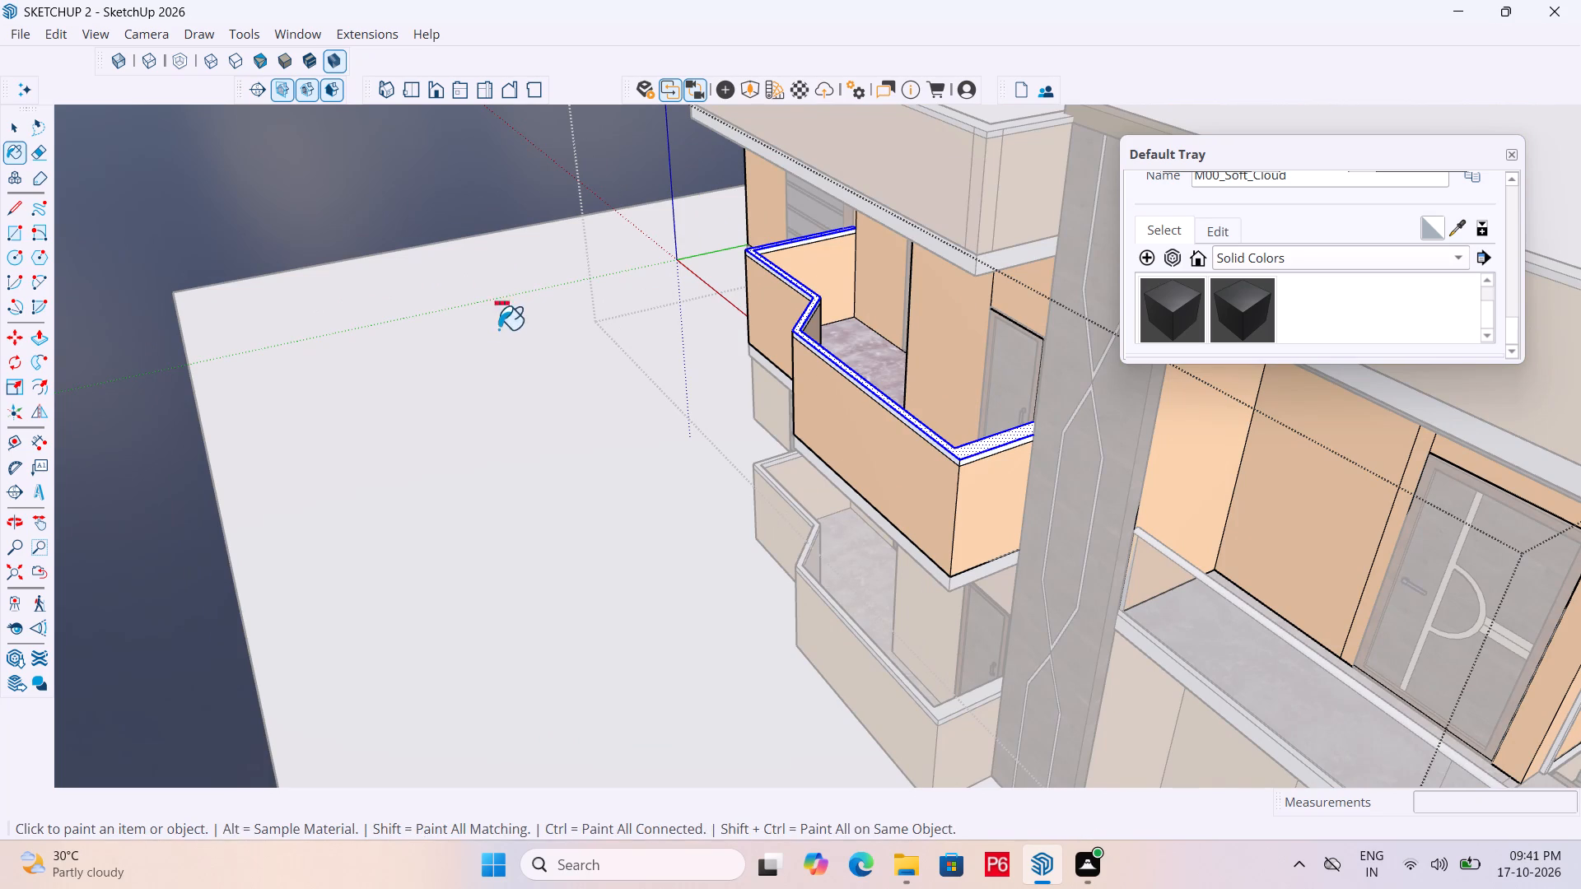
# Examine the painted coping on the upper-floor front balcony from several outside angles.
pyautogui.scroll(-6, 388, 291)
pyautogui.moveTo(639, 345); pyautogui.dragTo(795, 319, button='middle')
pyautogui.scroll(1, 795, 319)
pyautogui.scroll(10, 505, 427)
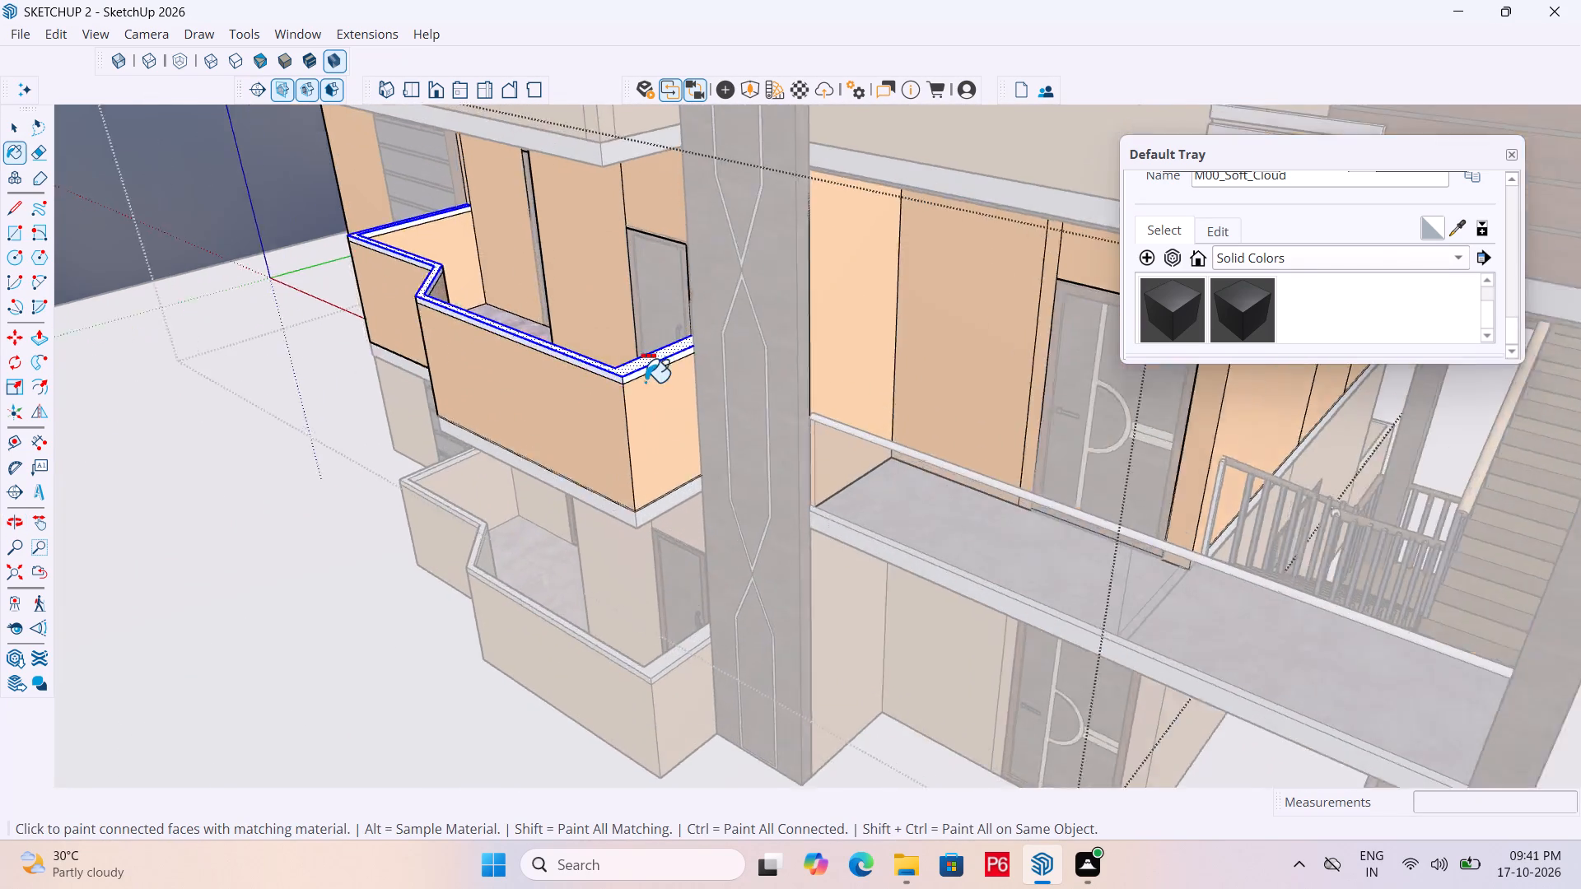
pyautogui.scroll(9, 645, 382)
pyautogui.scroll(-5, 888, 388)
pyautogui.moveTo(601, 417); pyautogui.dragTo(1022, 411, button='middle')
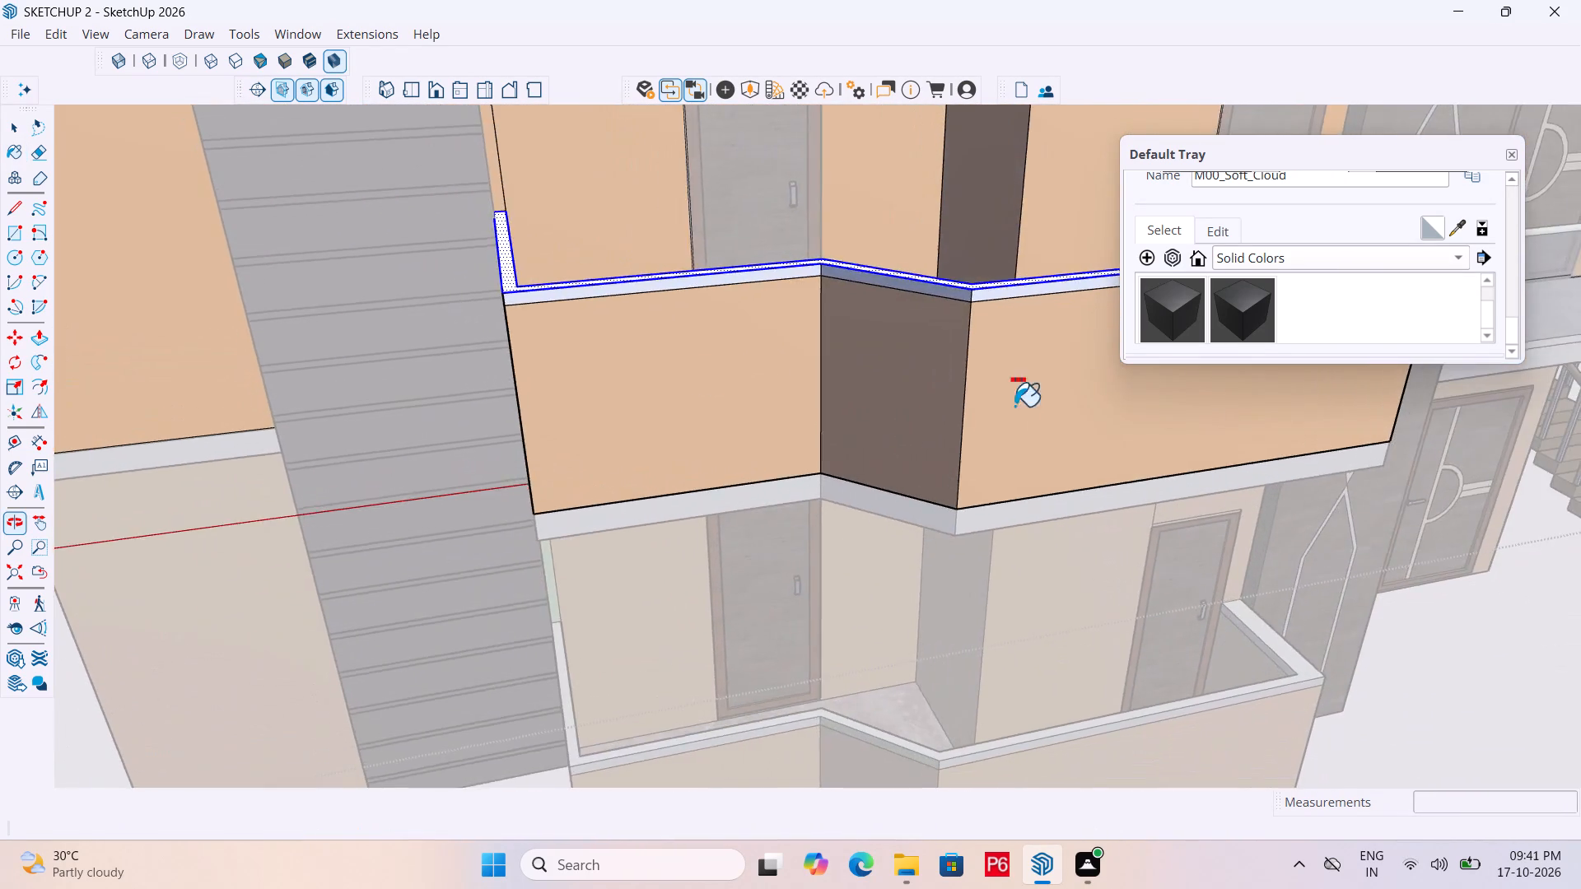
pyautogui.moveTo(590, 390); pyautogui.dragTo(823, 403, button='middle')
pyautogui.scroll(-4, 492, 415)
pyautogui.scroll(-1, 753, 444)
pyautogui.moveTo(748, 444); pyautogui.dragTo(542, 445, button='middle')
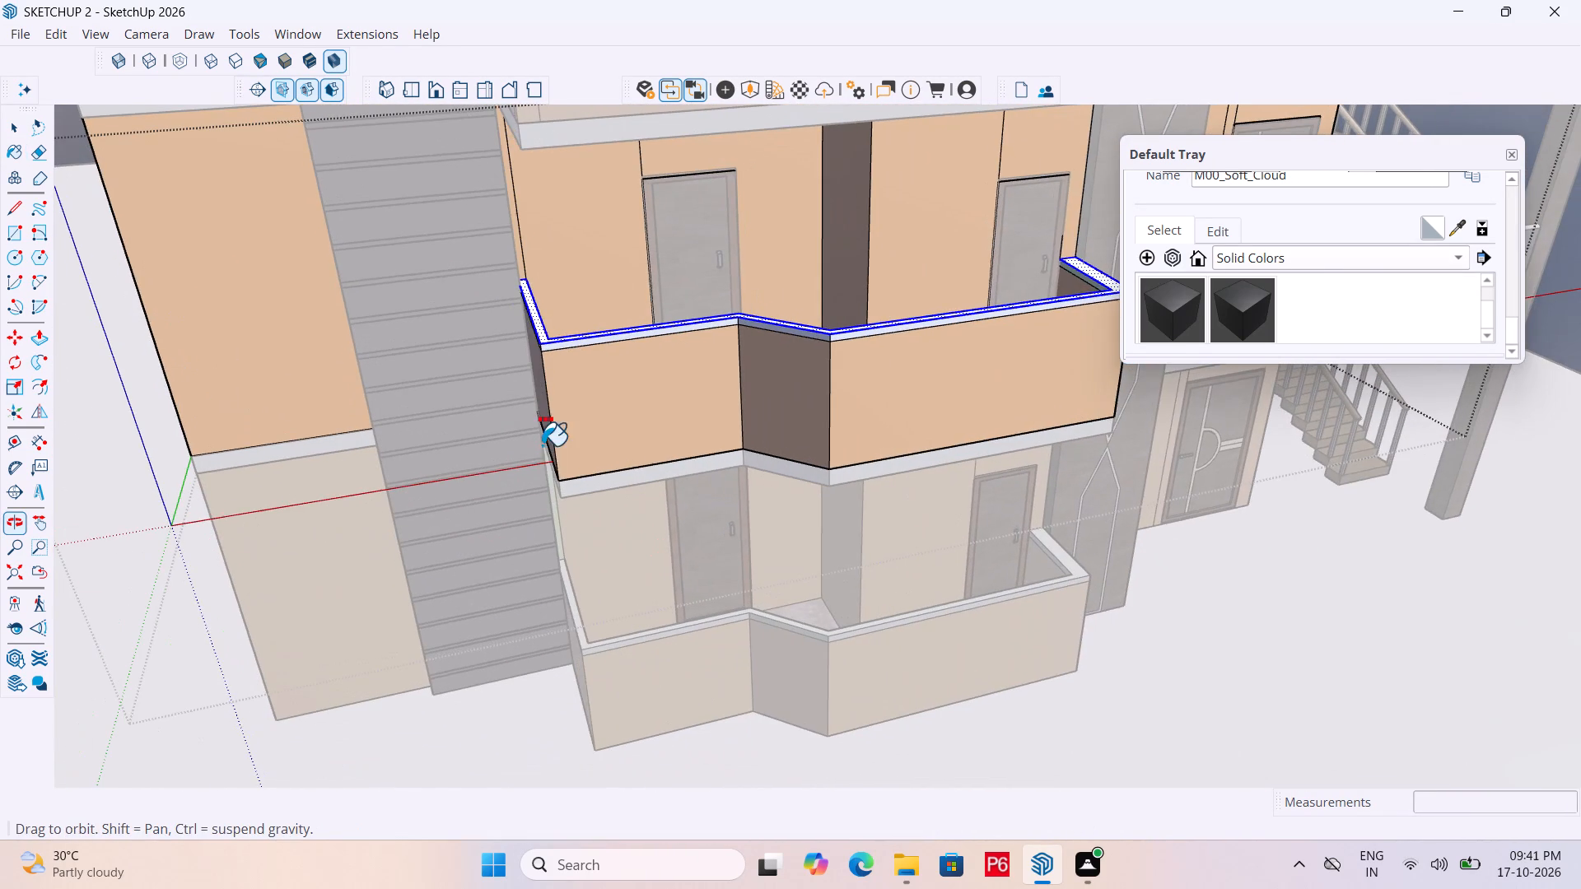
# Leave the upper-floor wall group.
pyautogui.press('space')
pyautogui.scroll(-6, 614, 441)
pyautogui.press('space')
pyautogui.scroll(-2, 584, 411)
pyautogui.tripleClick(1446, 450)
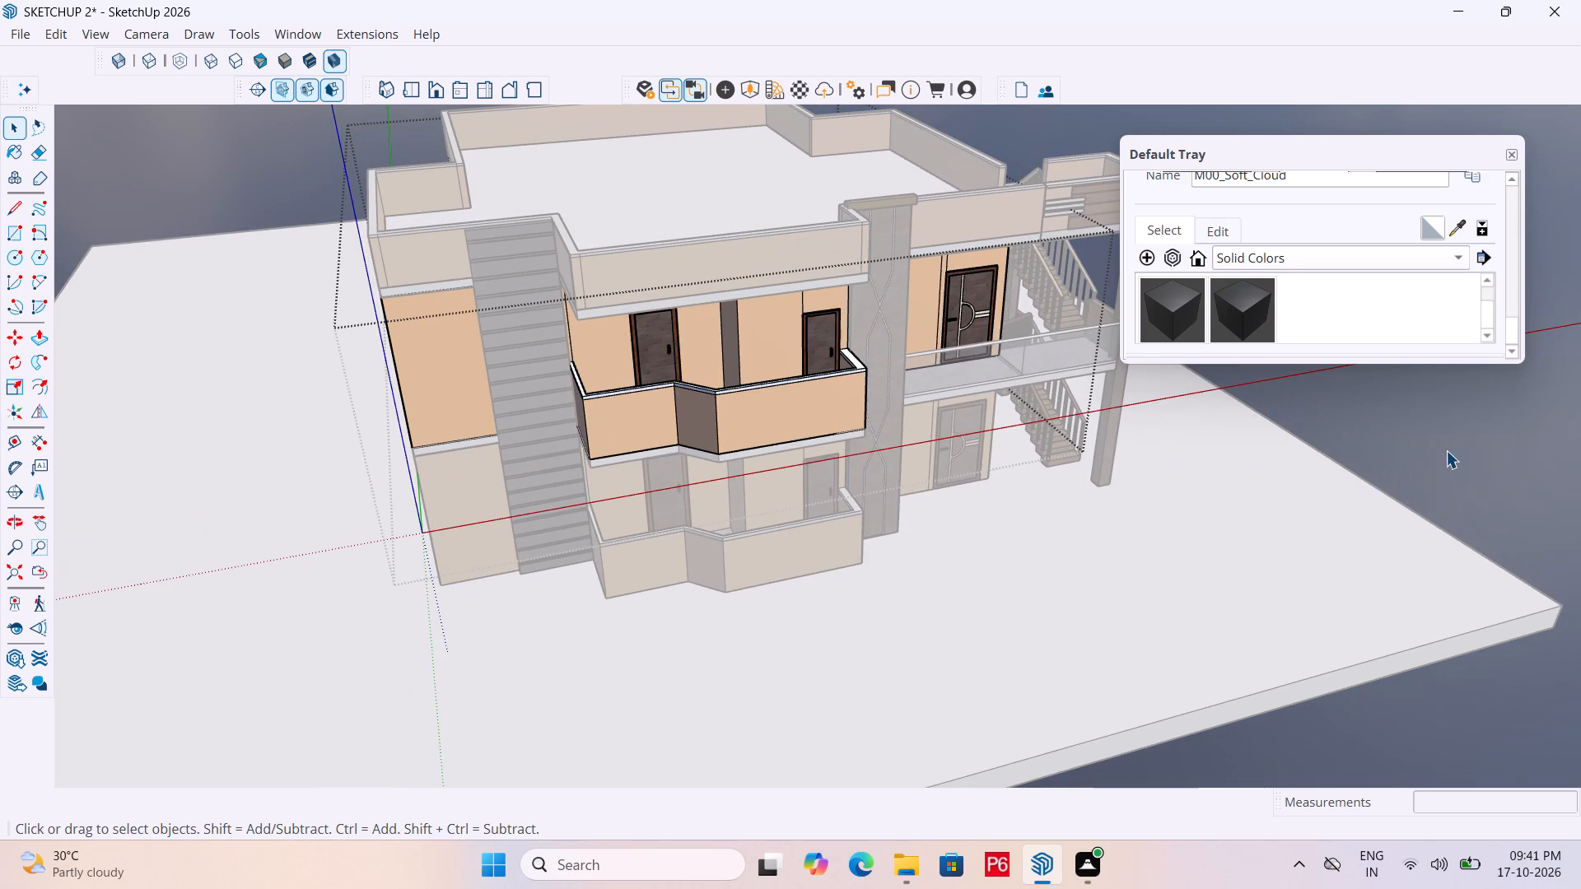
pyautogui.doubleClick(1446, 450)
# Open the wood-clad front column's group for editing at the lower part of its decorative panel.
pyautogui.moveTo(790, 413); pyautogui.dragTo(685, 408, button='middle')
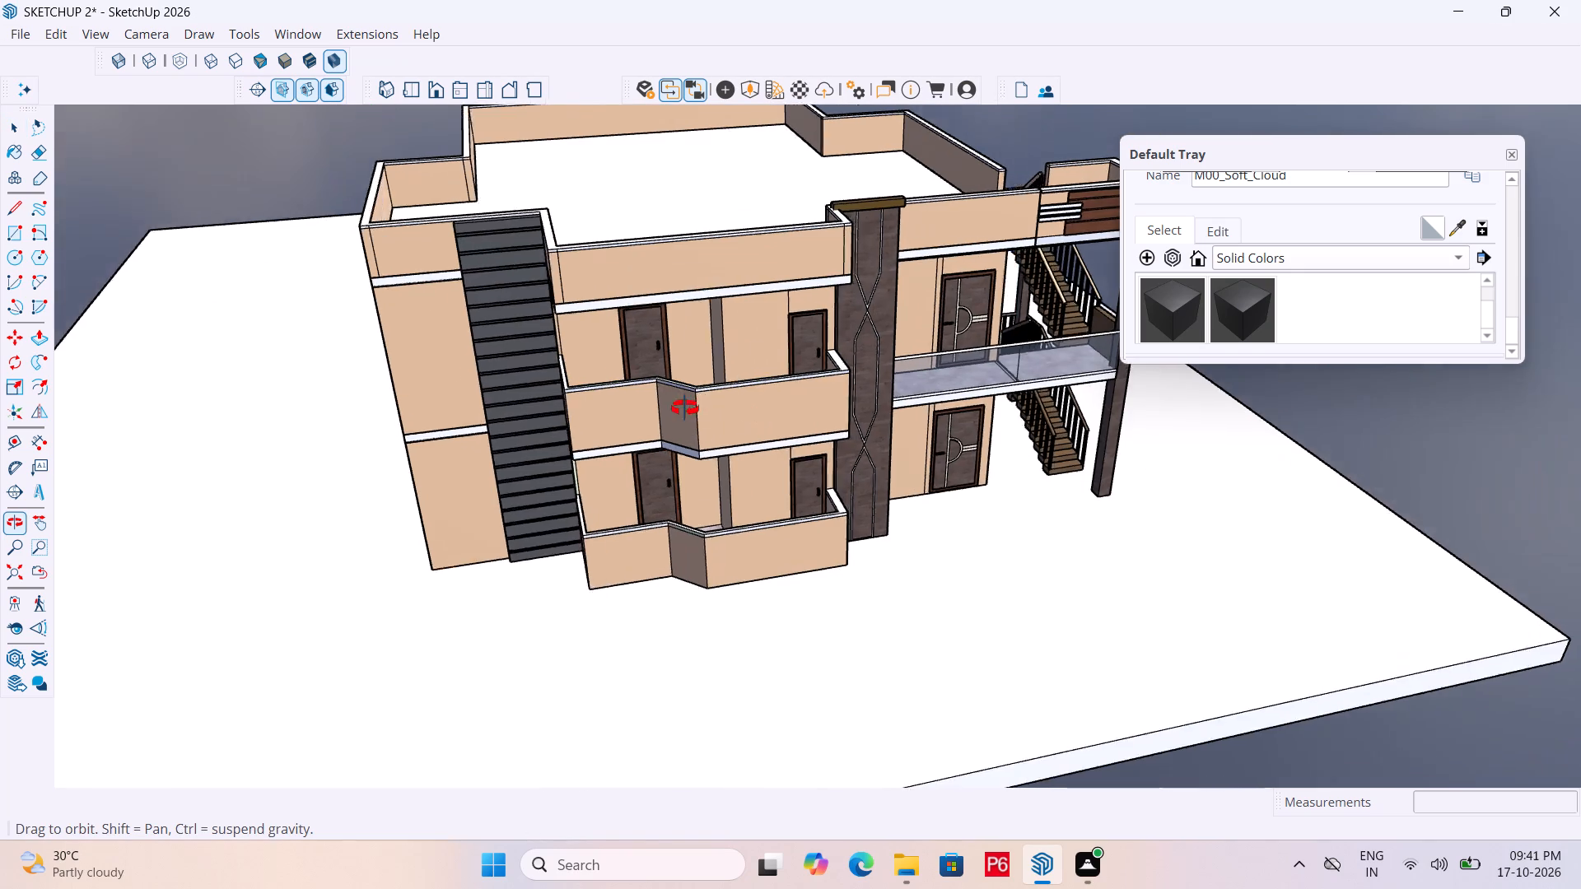
pyautogui.moveTo(685, 408); pyautogui.dragTo(477, 395, button='middle')
pyautogui.moveTo(997, 378); pyautogui.dragTo(1051, 350, button='middle')
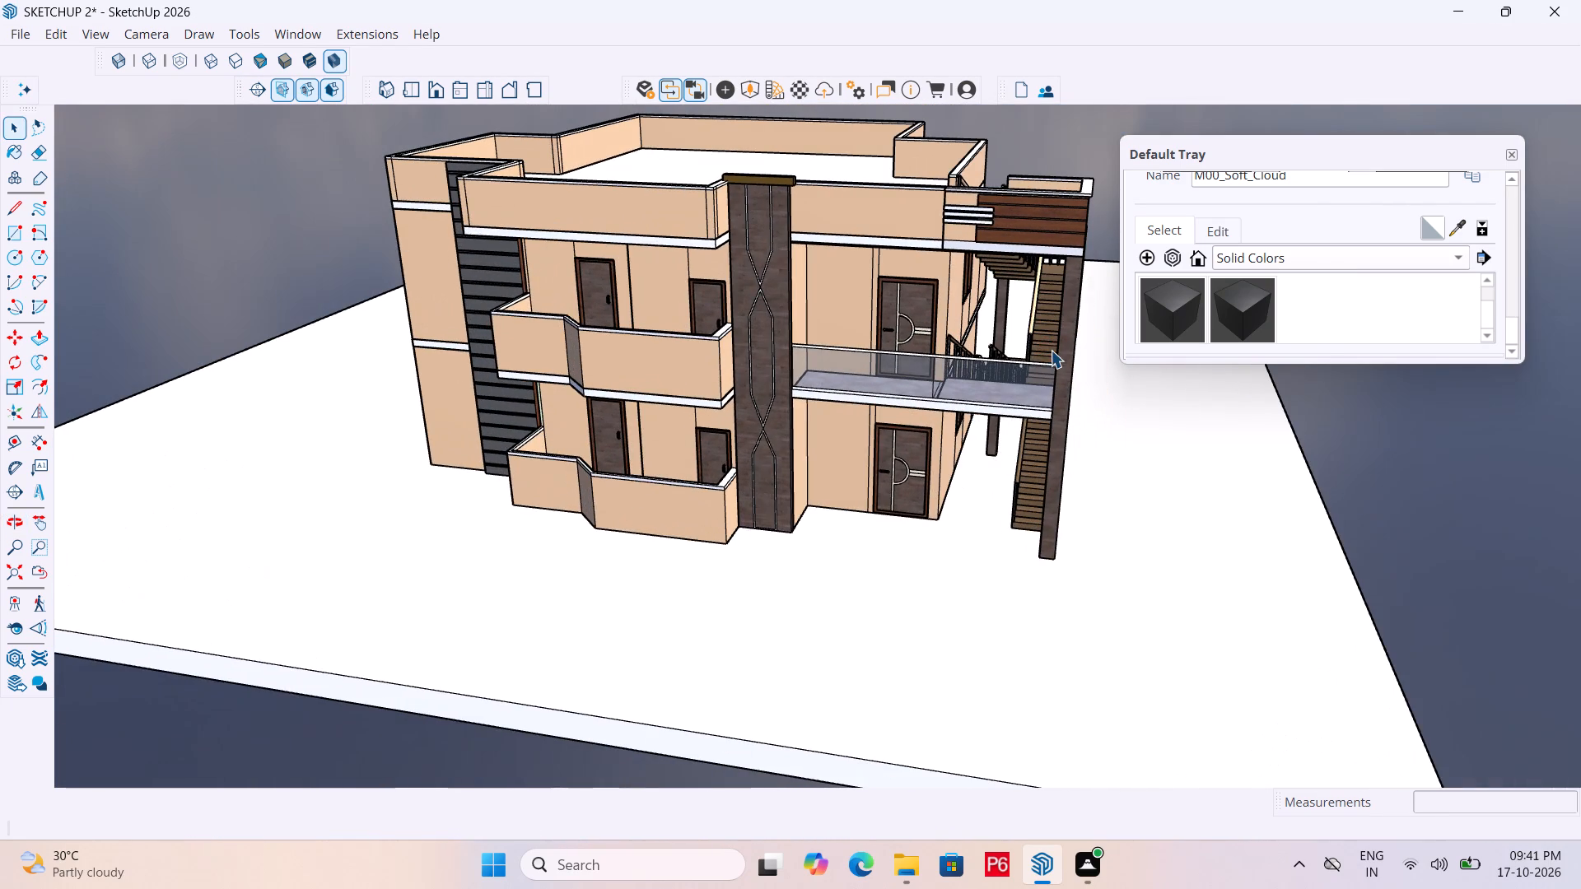
pyautogui.scroll(6, 772, 382)
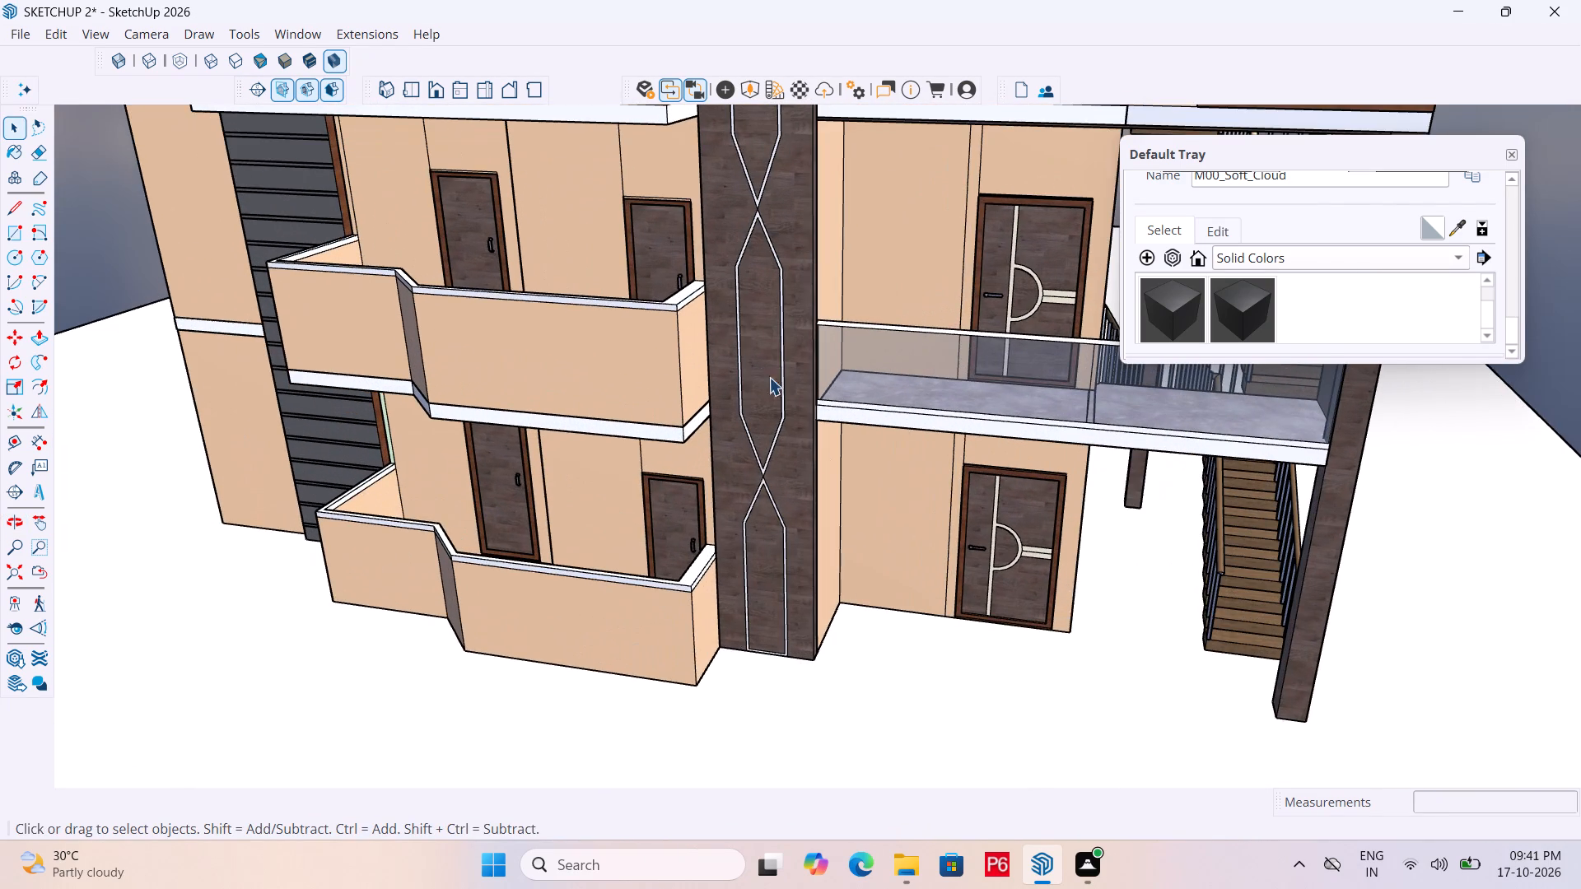
pyautogui.scroll(6, 788, 593)
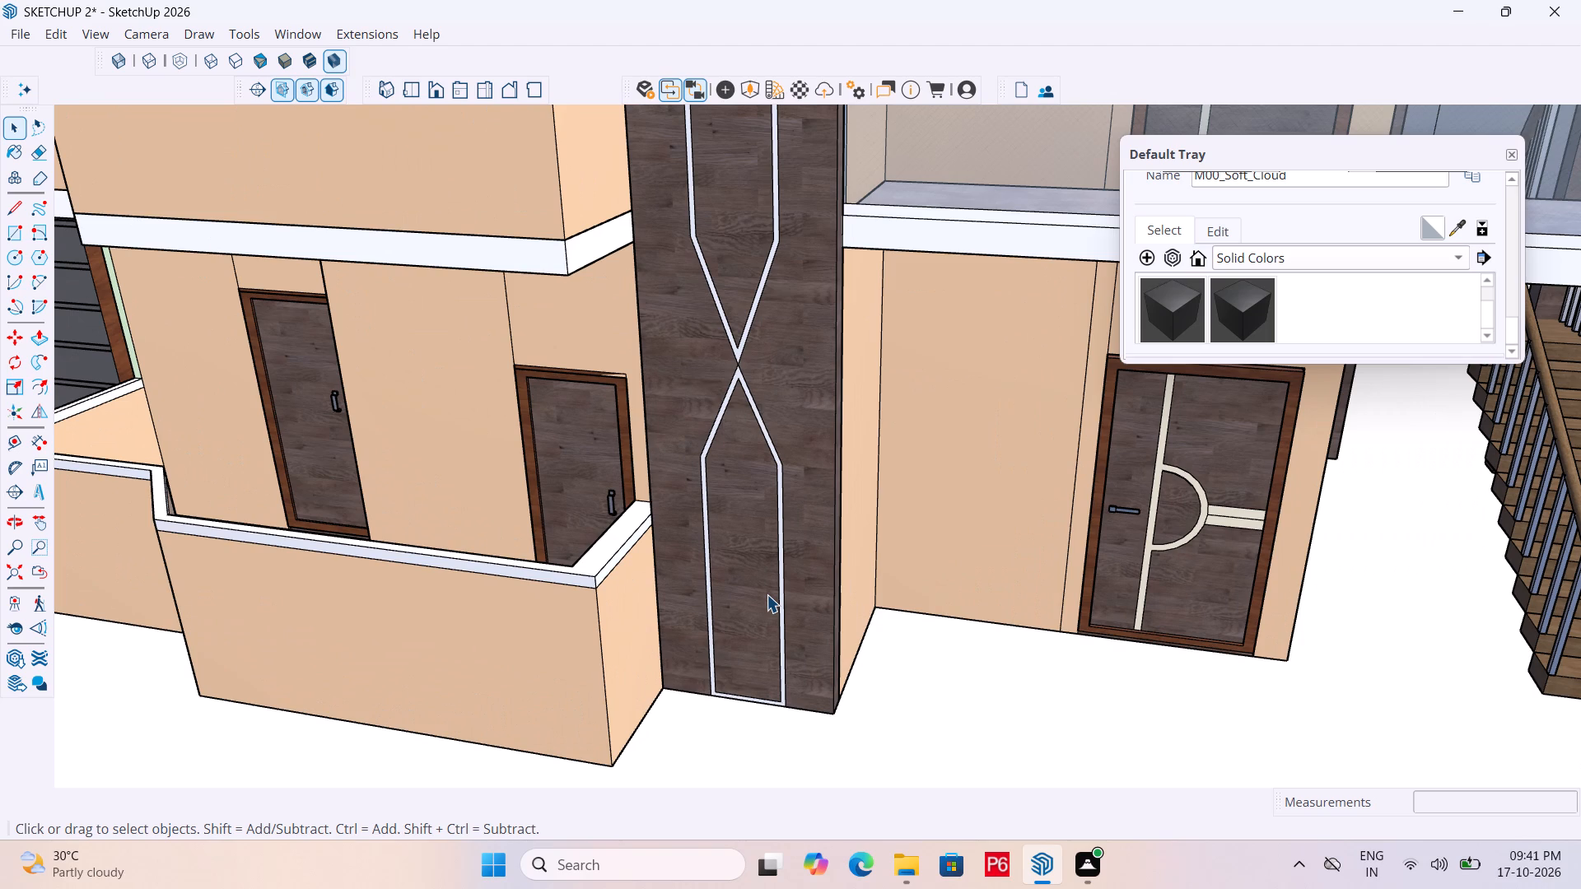
pyautogui.press('r')
pyautogui.press('space')
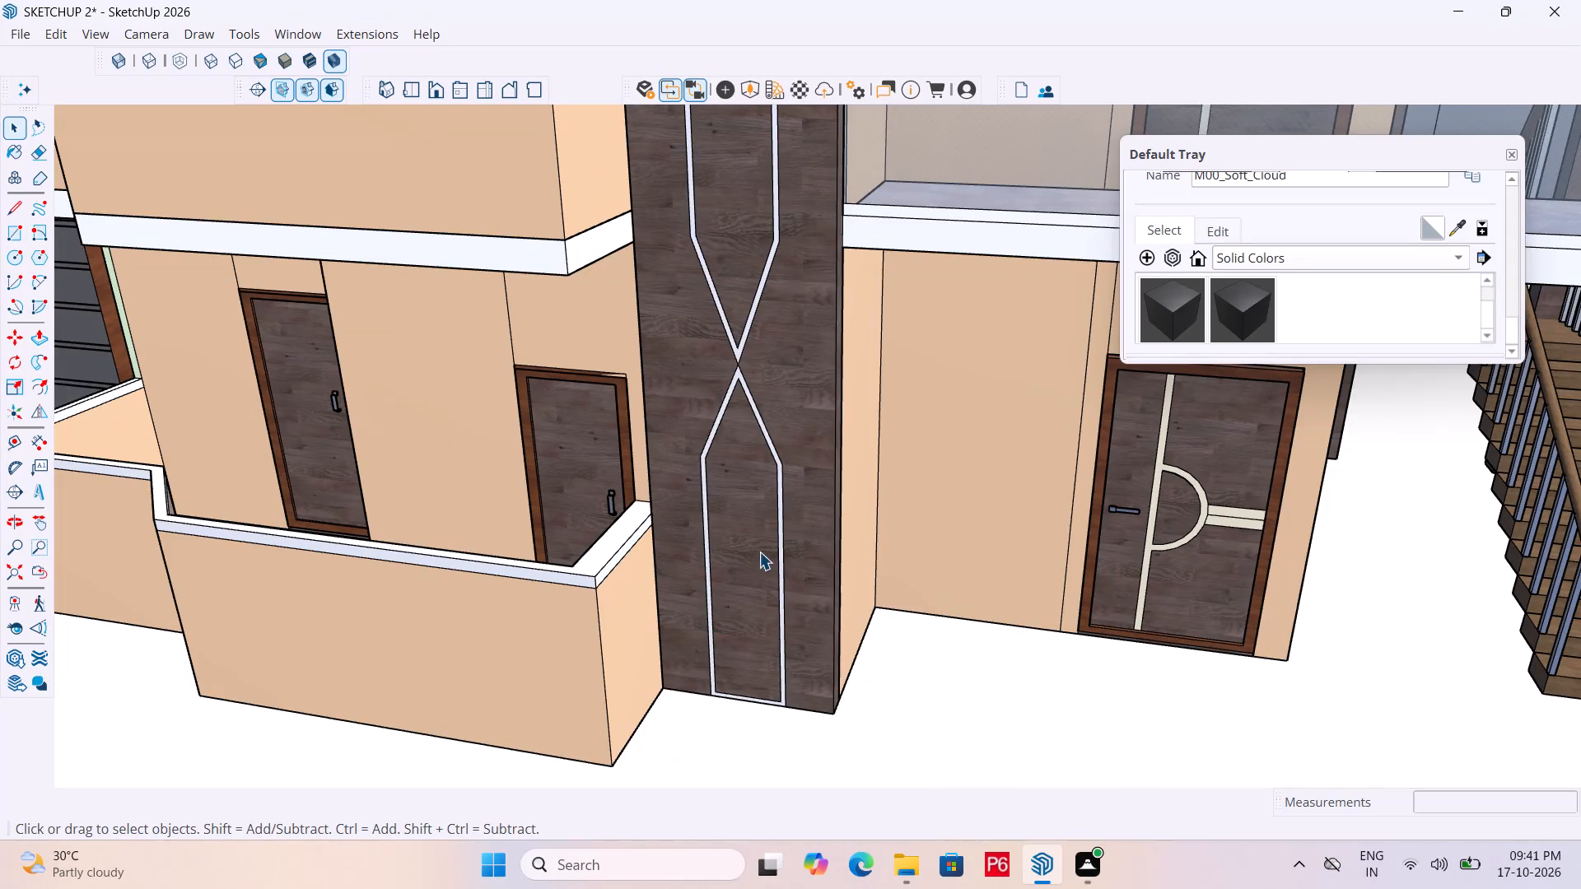
pyautogui.click(763, 535)
pyautogui.doubleClick(741, 523)
pyautogui.click(724, 496)
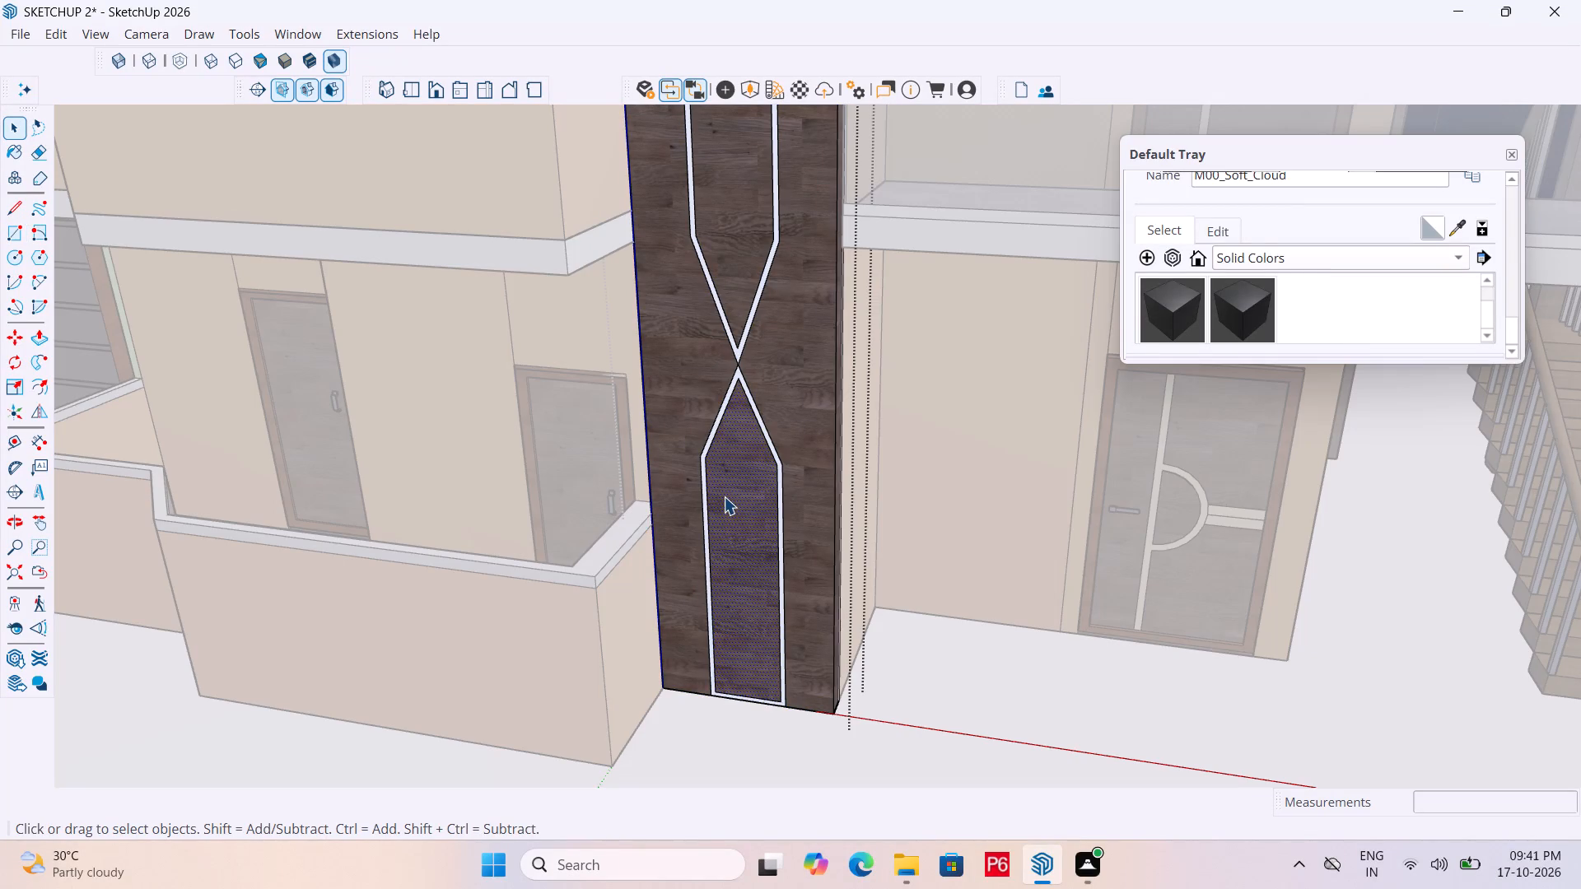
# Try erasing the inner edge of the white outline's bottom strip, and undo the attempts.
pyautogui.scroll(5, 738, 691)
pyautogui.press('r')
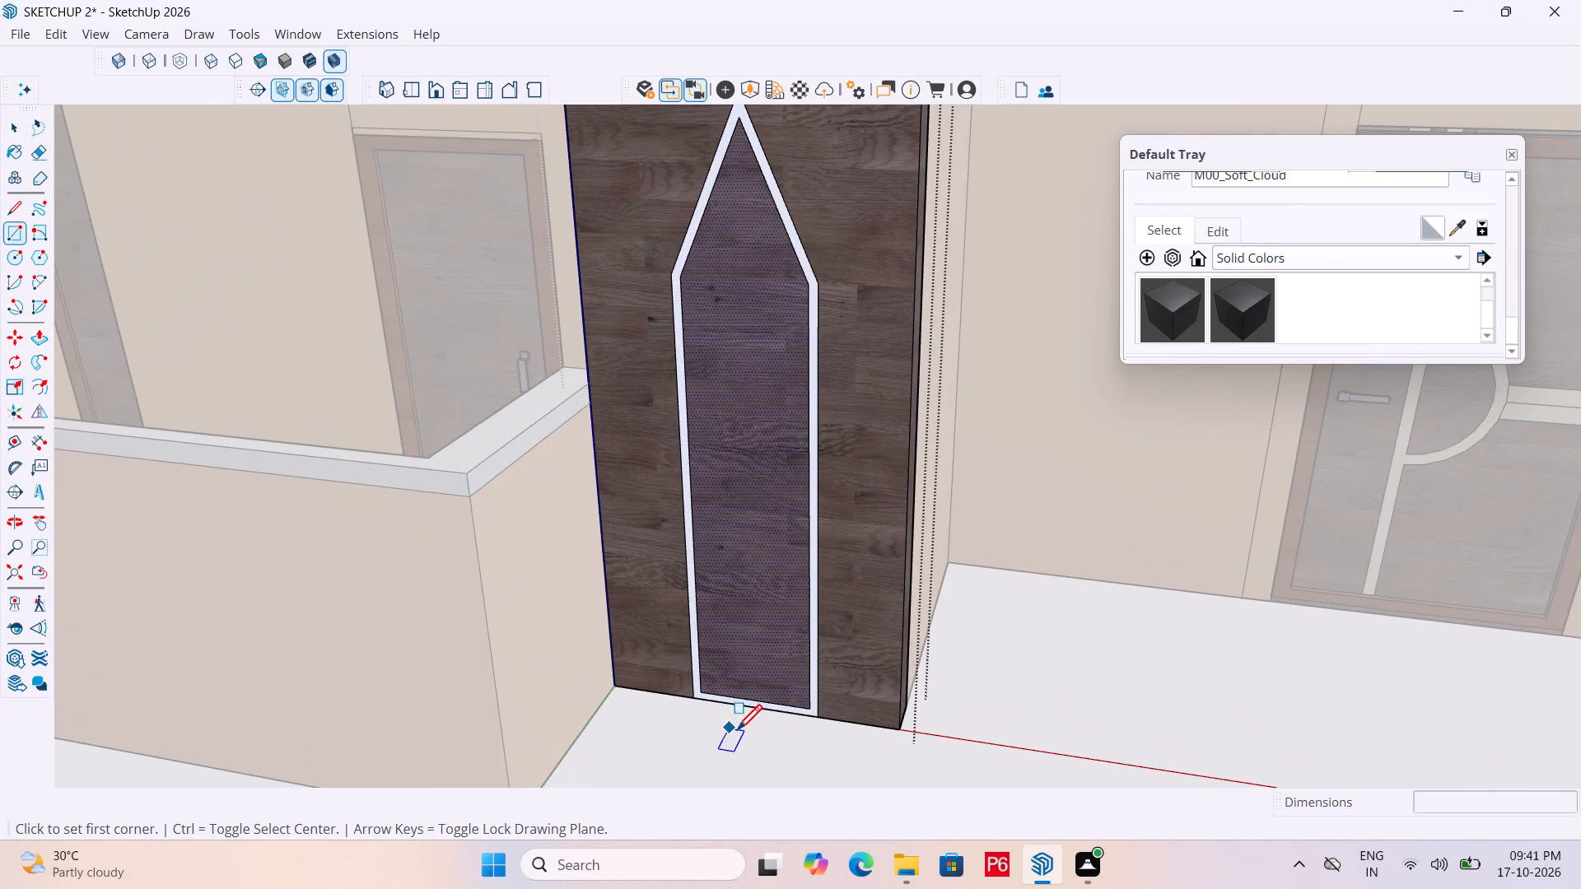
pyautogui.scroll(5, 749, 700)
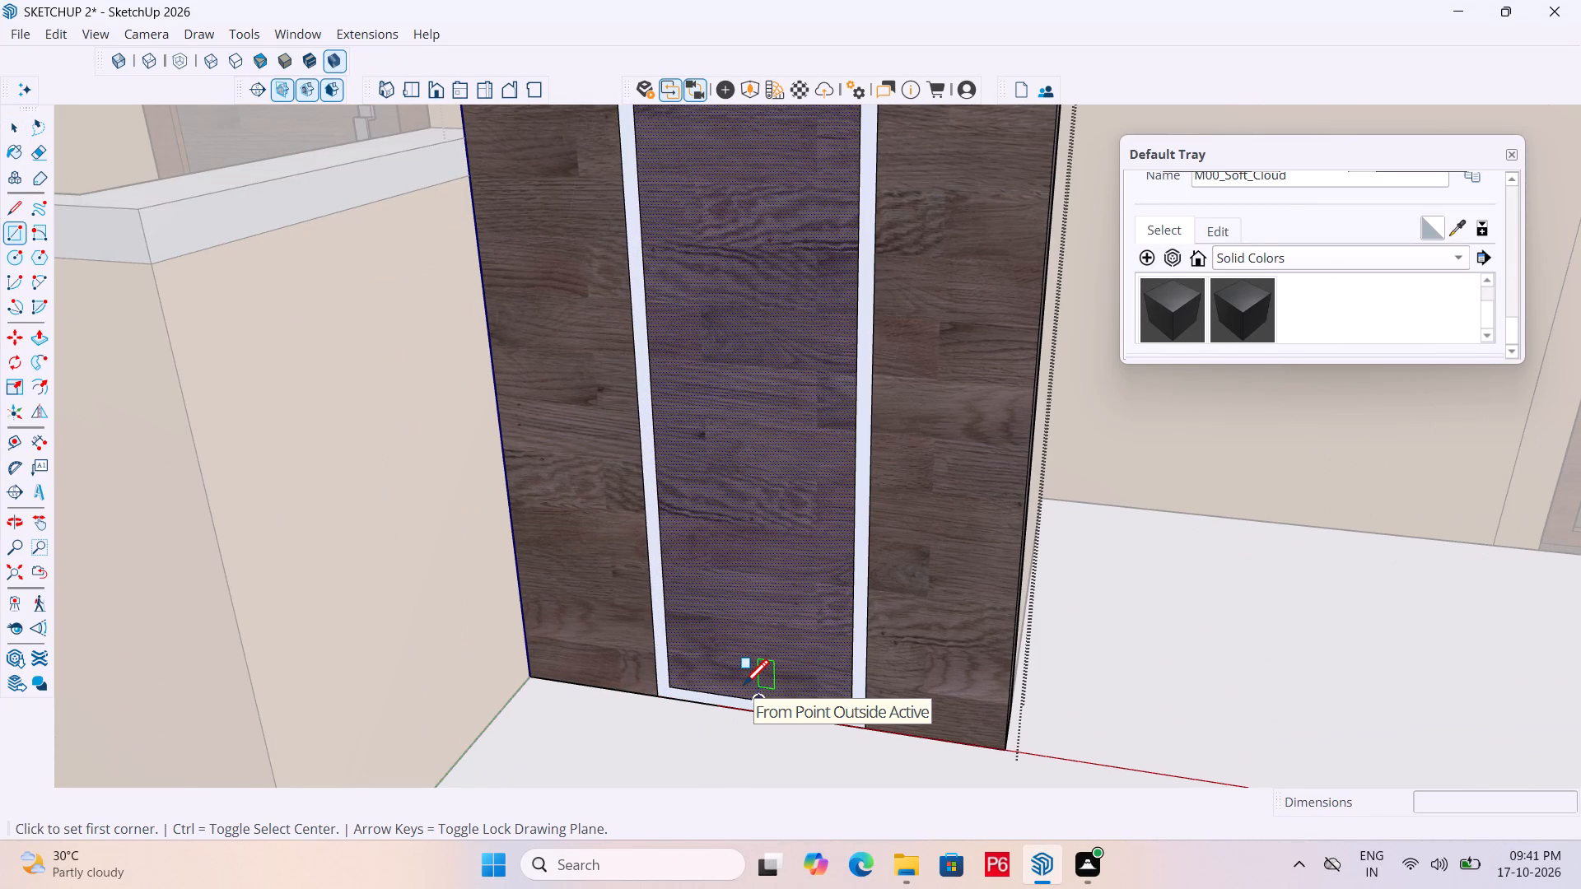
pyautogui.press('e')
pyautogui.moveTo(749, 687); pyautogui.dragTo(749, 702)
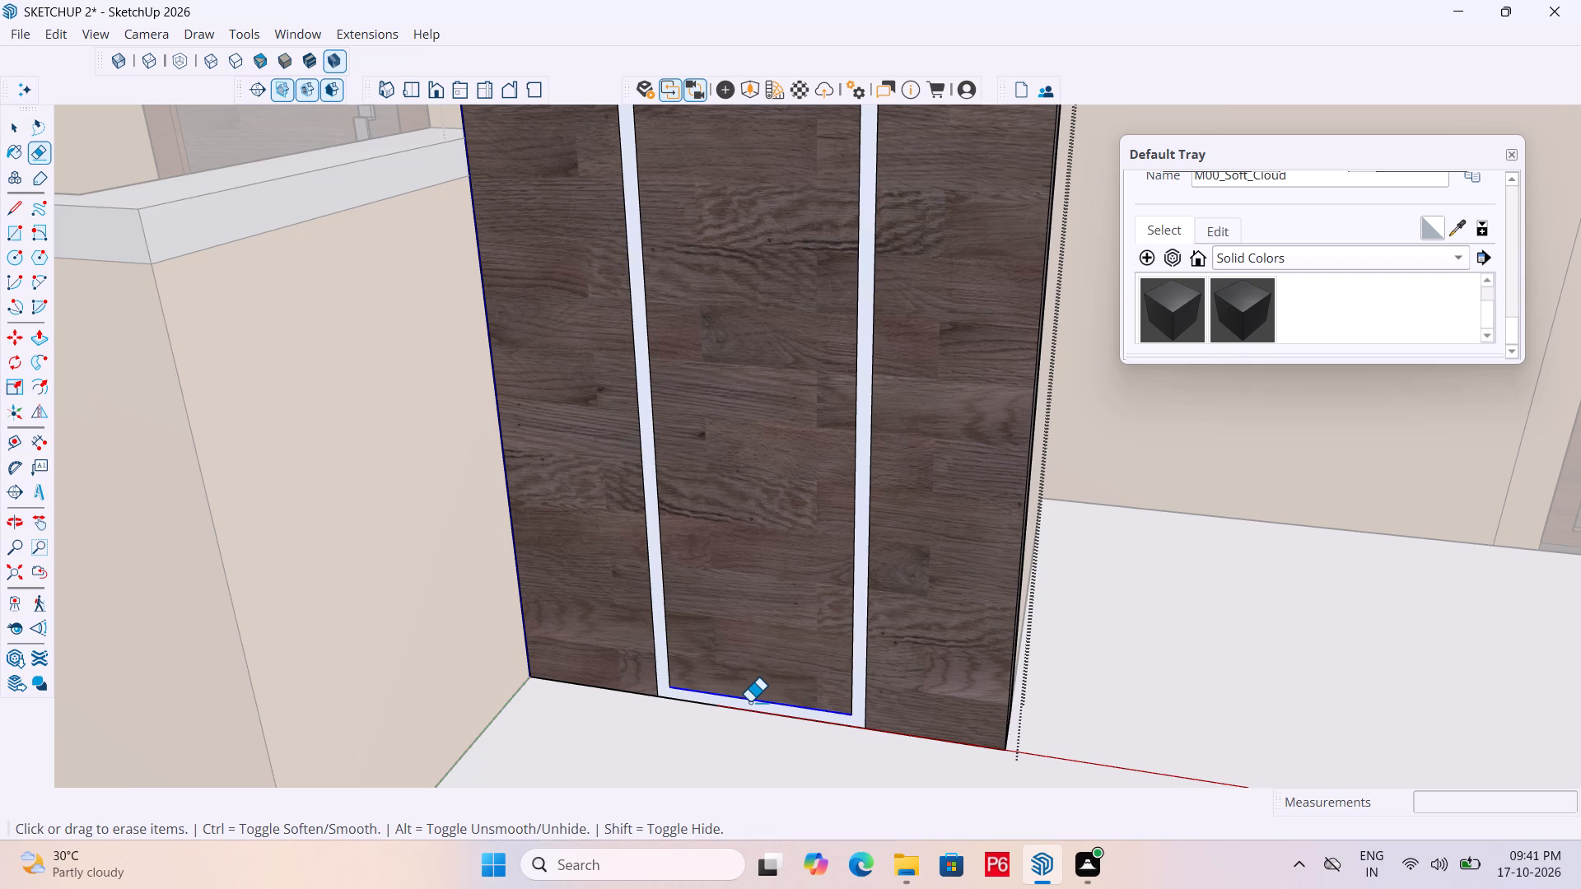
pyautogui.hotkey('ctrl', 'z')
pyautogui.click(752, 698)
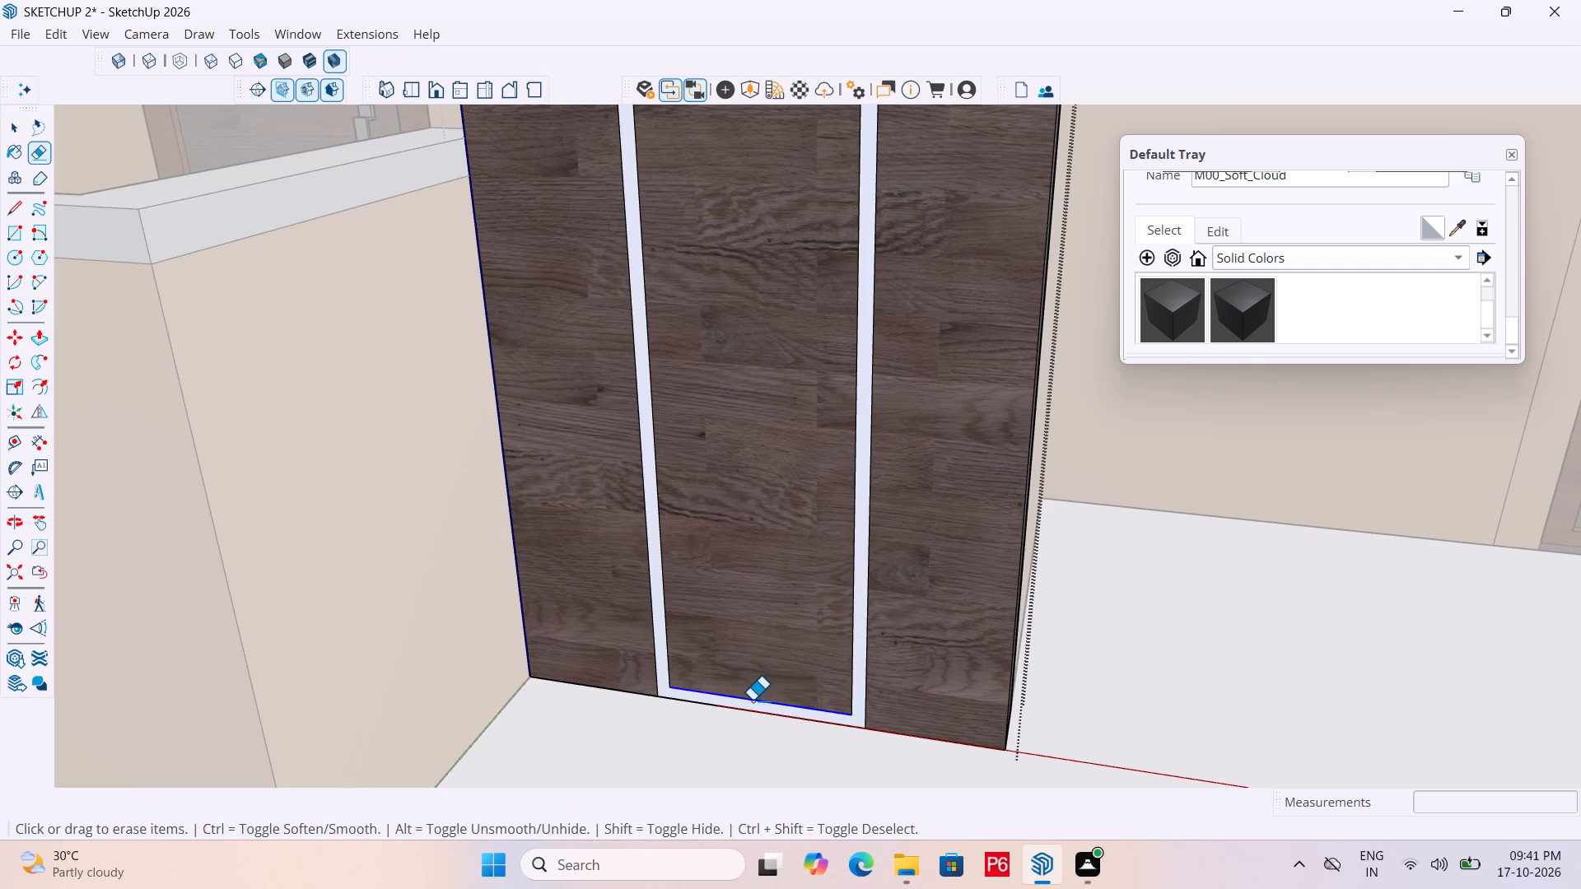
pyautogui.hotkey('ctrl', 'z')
# Draw short vertical lines about 1 5/16" long from the white outline's two inner bottom corners to the column's base edge.
pyautogui.scroll(5, 665, 689)
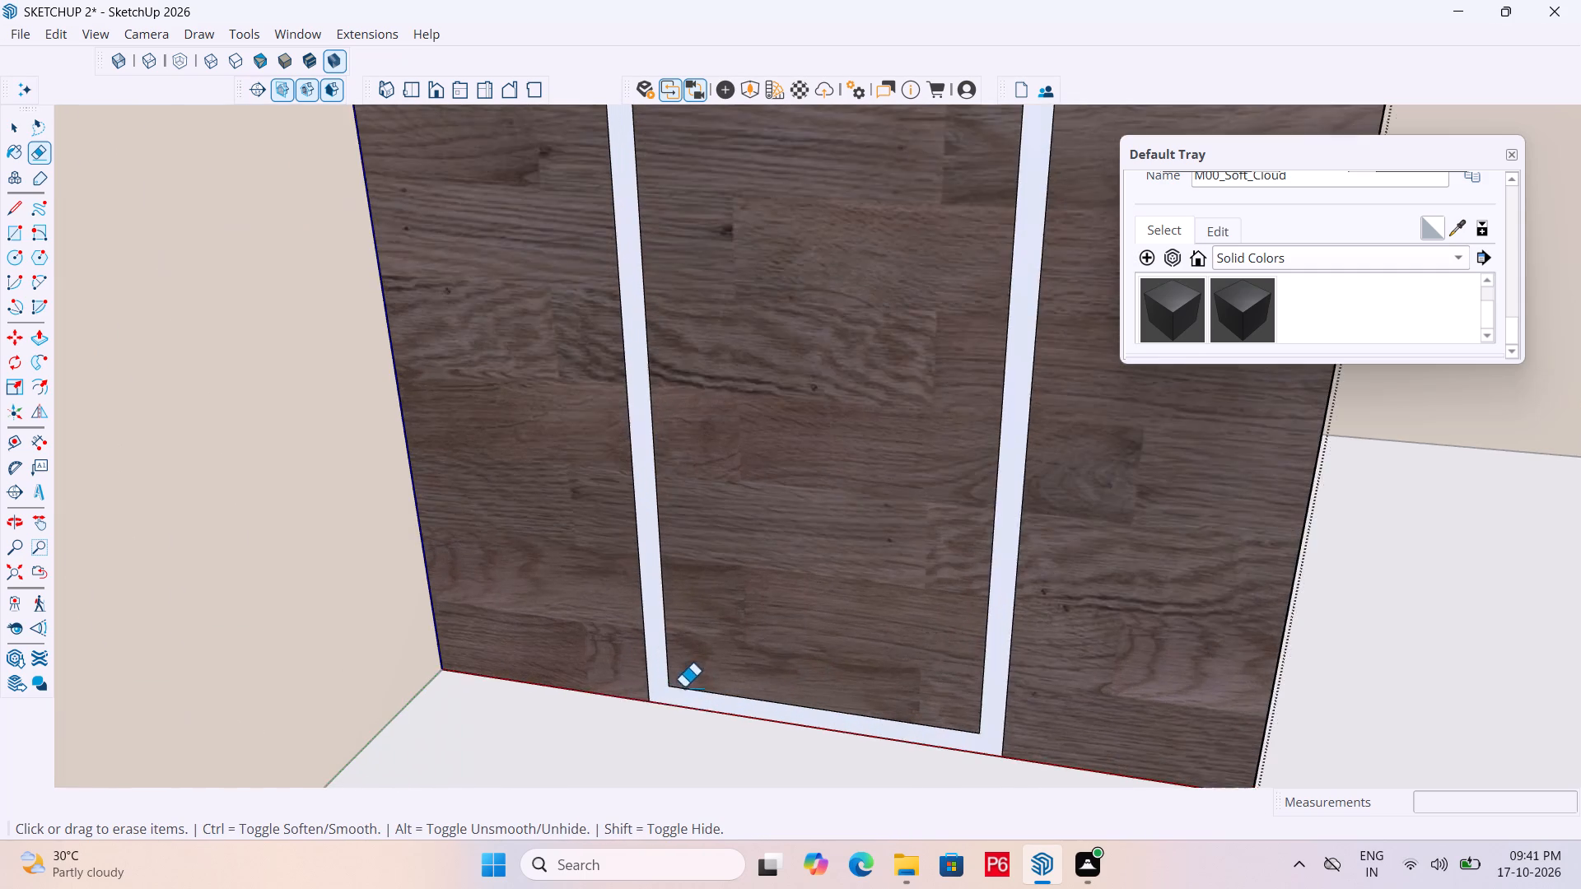
pyautogui.scroll(6, 683, 687)
pyautogui.press('l')
pyautogui.click(660, 681)
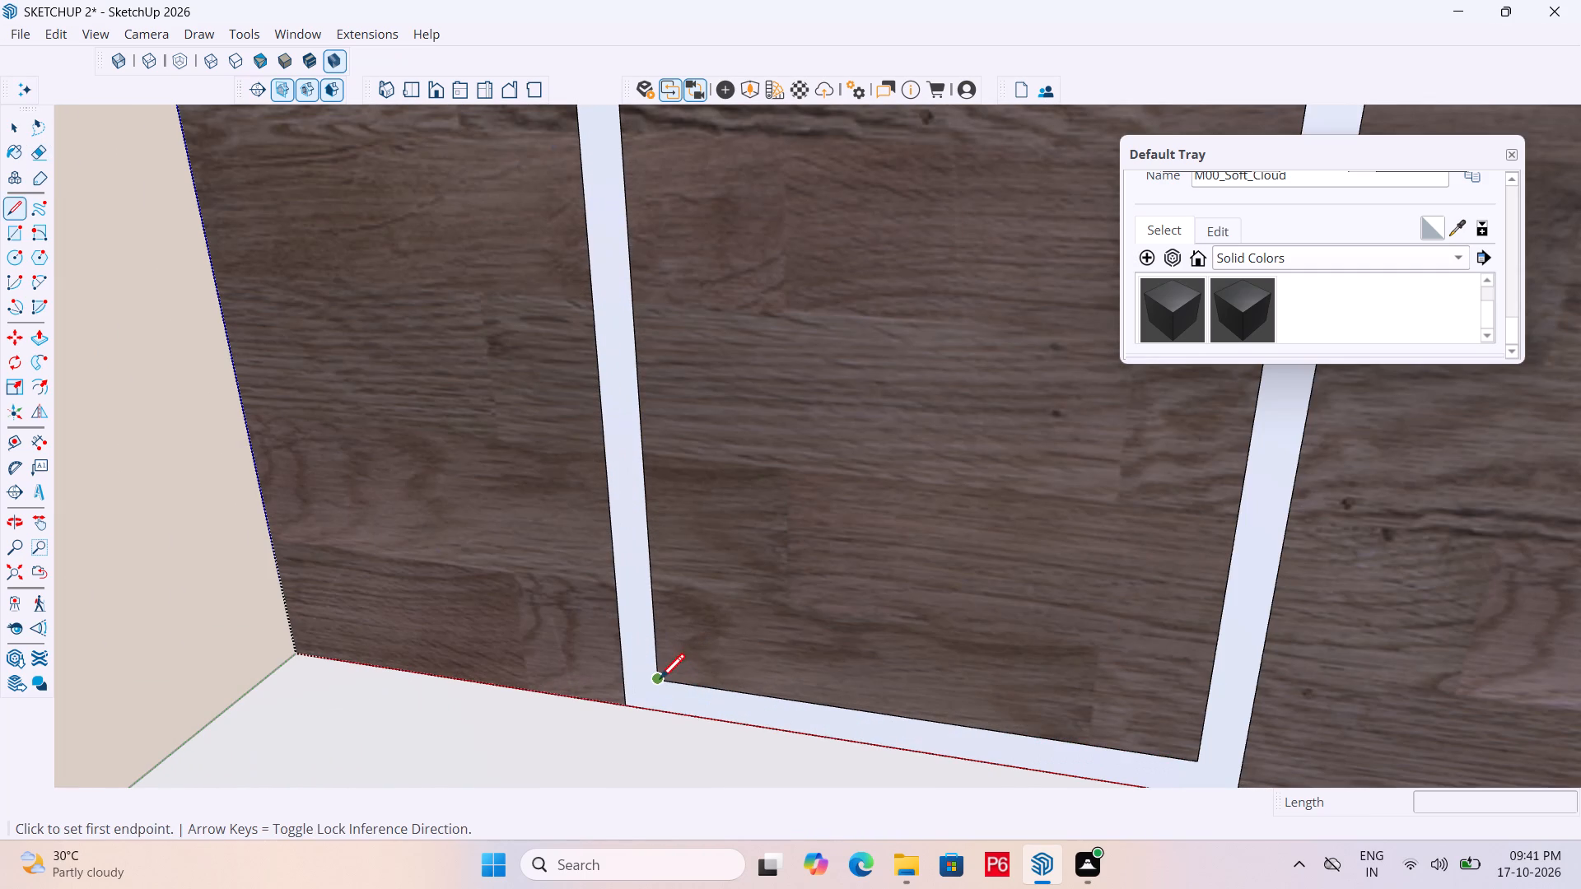
pyautogui.click(661, 709)
pyautogui.scroll(-4, 585, 579)
pyautogui.press('space')
pyautogui.scroll(4, 1094, 738)
pyautogui.press('l')
pyautogui.click(943, 687)
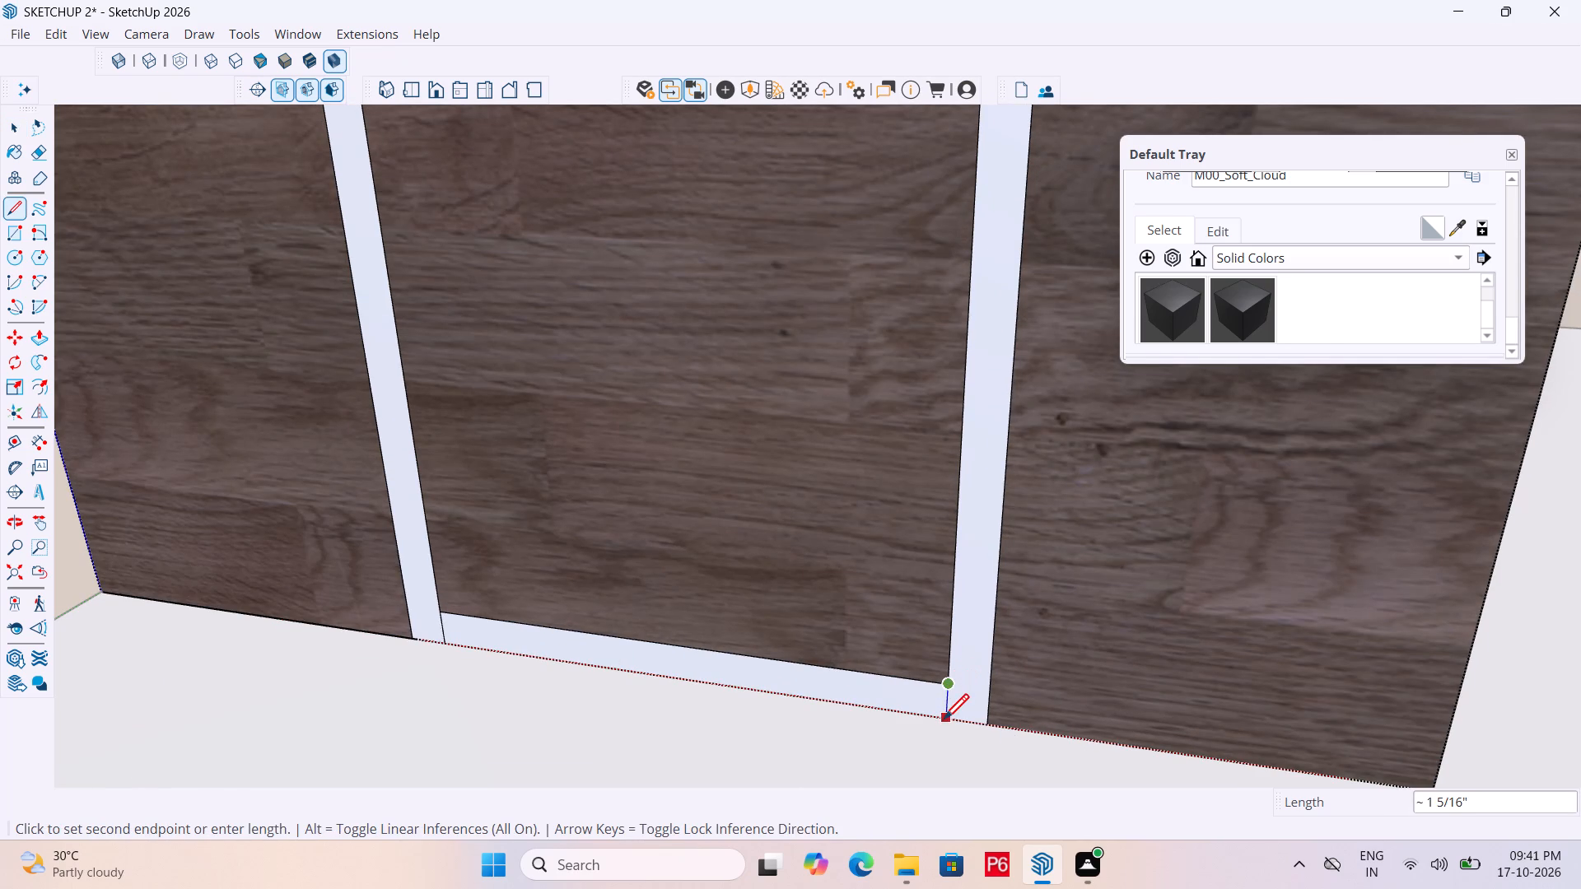
pyautogui.click(944, 723)
pyautogui.press('space')
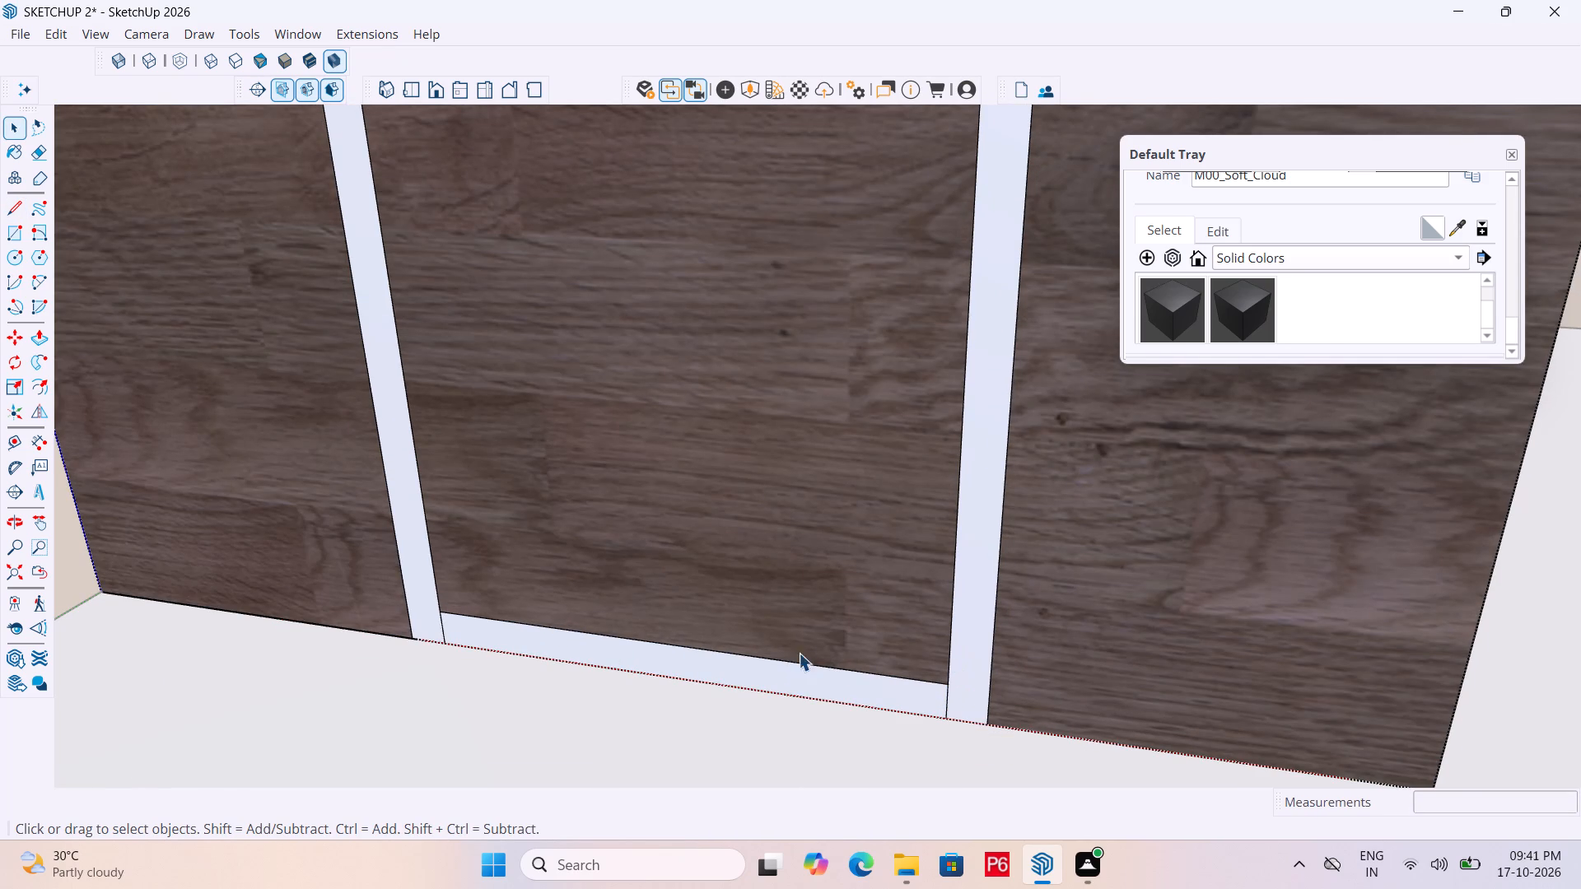
# Erase the horizontal edge of the white outline between the two short lines at the column's base.
pyautogui.press('e')
pyautogui.moveTo(829, 626); pyautogui.dragTo(821, 666)
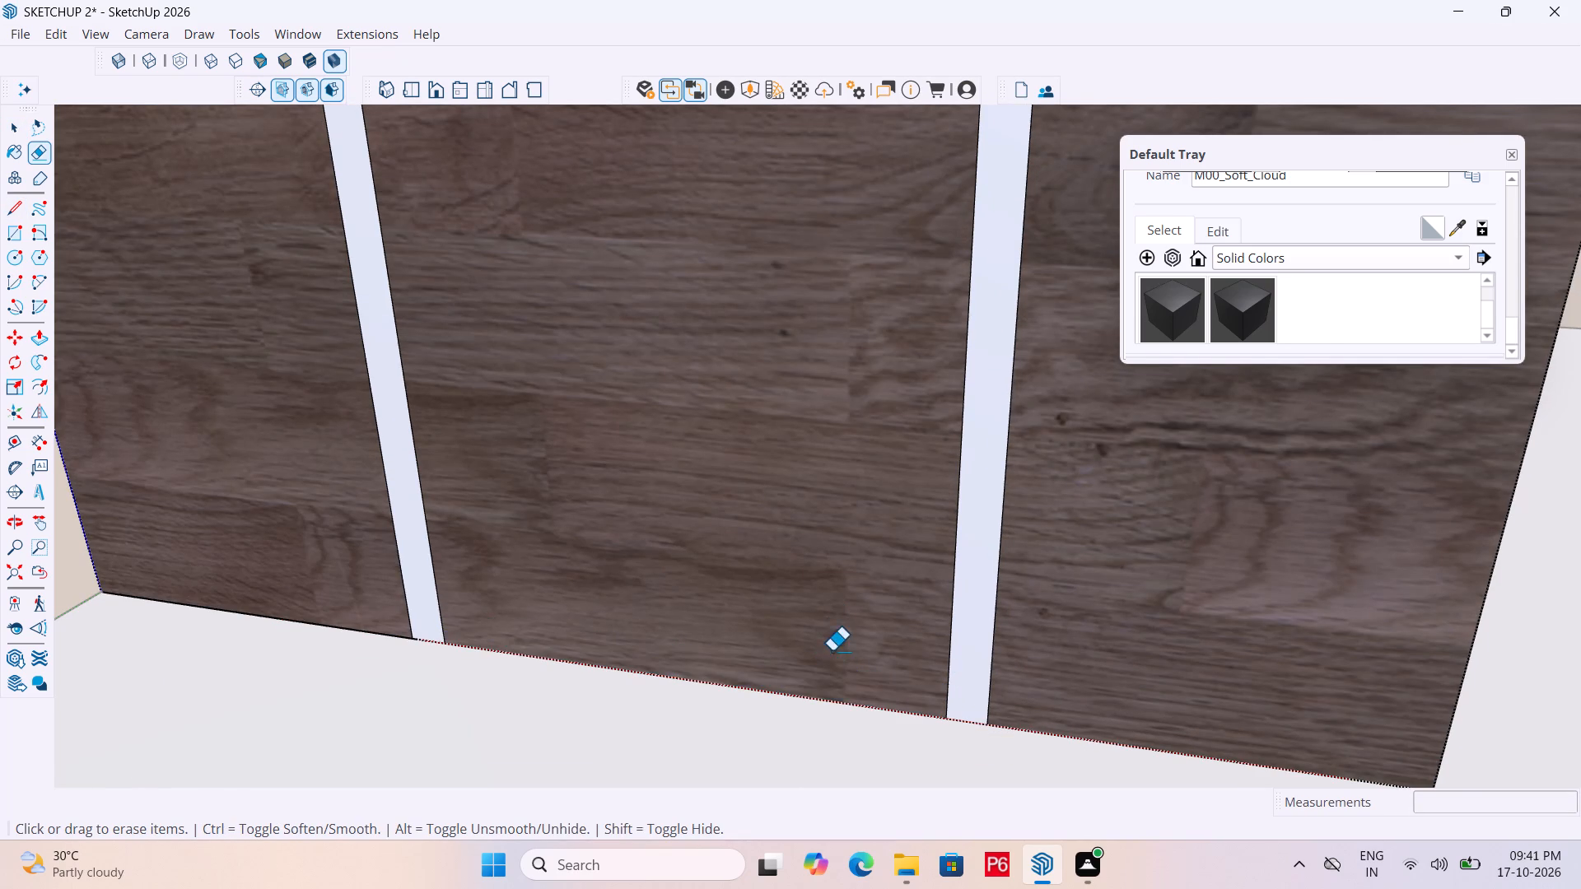
# Save the model.
pyautogui.keyDown('ctrl'); pyautogui.scroll(-3, 898, 666); pyautogui.keyUp('ctrl')
pyautogui.hotkey('ctrl', 's')
pyautogui.hotkey('ctrl', 's')
pyautogui.hotkey('ctrl', 's')
# Draw a thin upright rectangle about 3' 7 11/16" by 15/16" between the two white bands, just above the column's base.
pyautogui.scroll(-2, 870, 642)
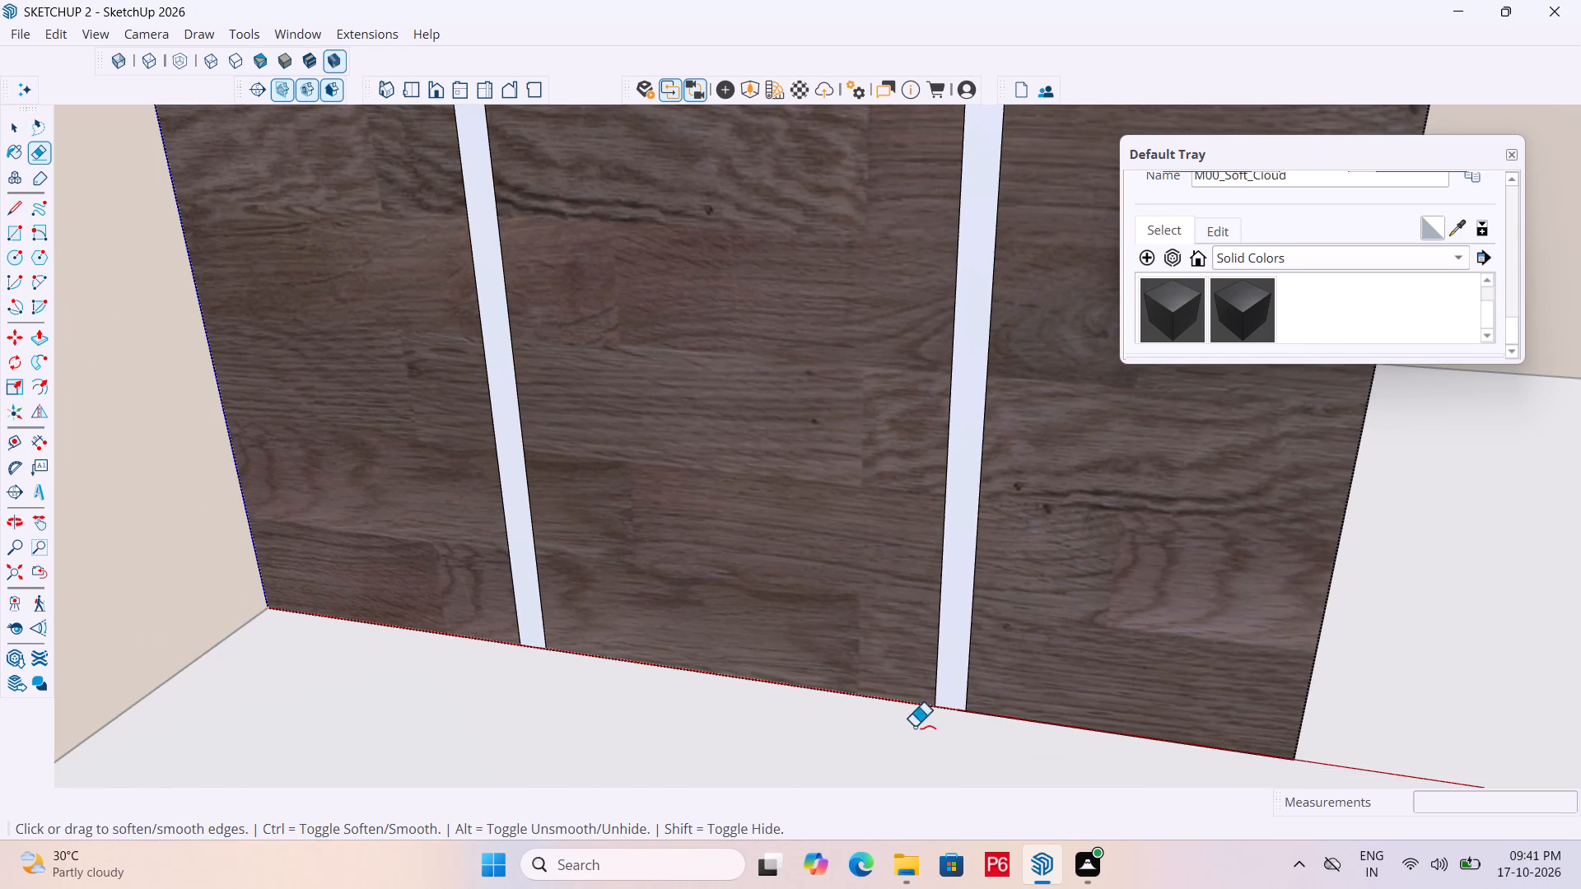
pyautogui.scroll(-5, 914, 727)
pyautogui.scroll(-10, 925, 585)
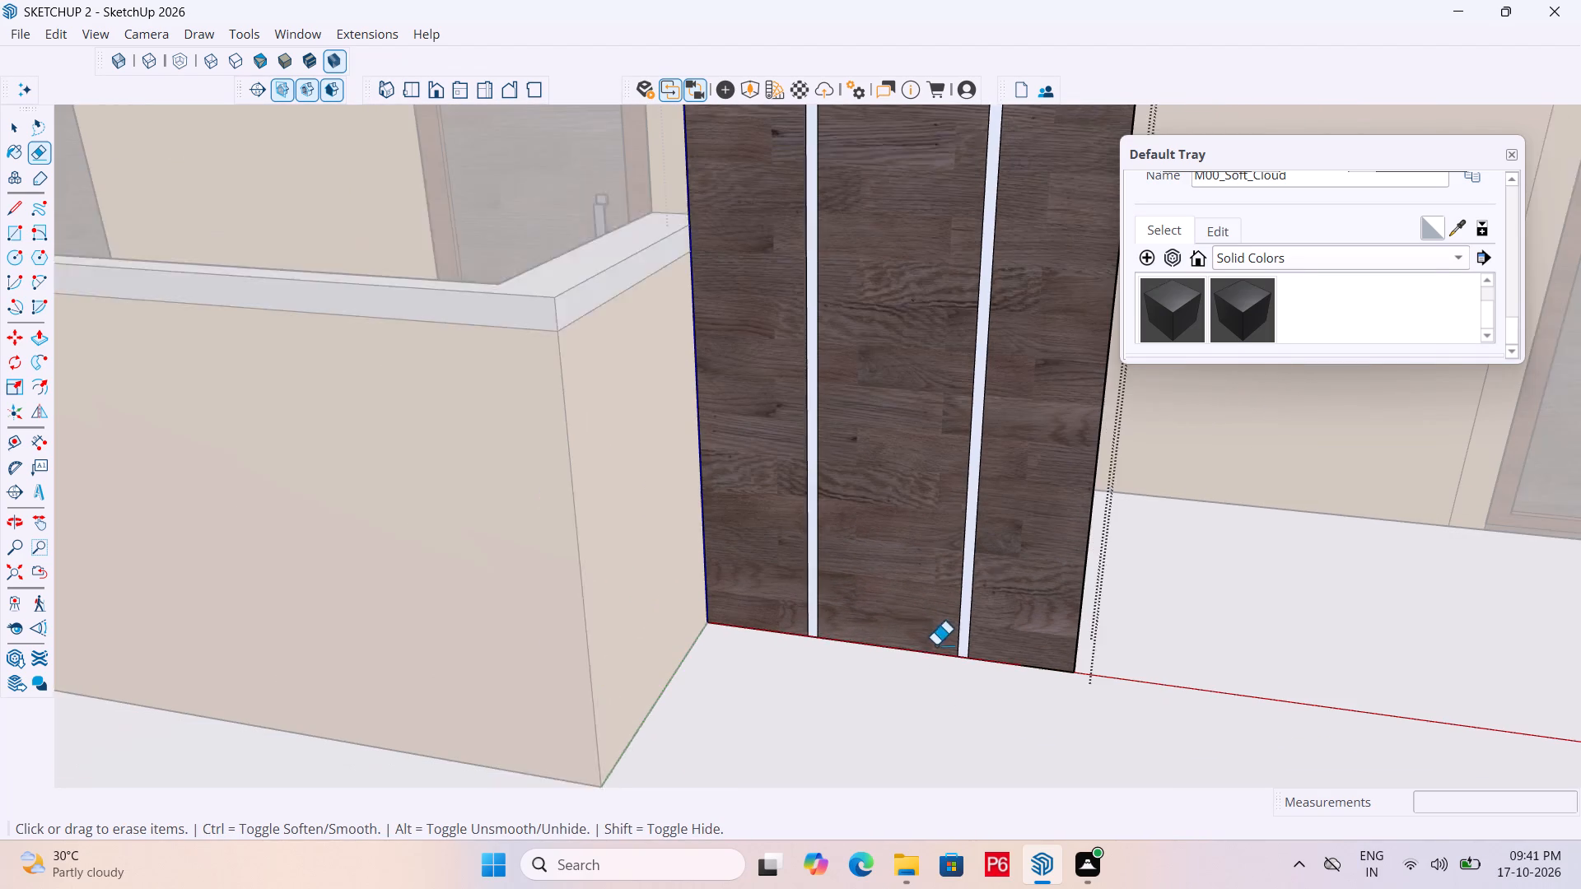
pyautogui.scroll(-2, 935, 645)
pyautogui.press('r')
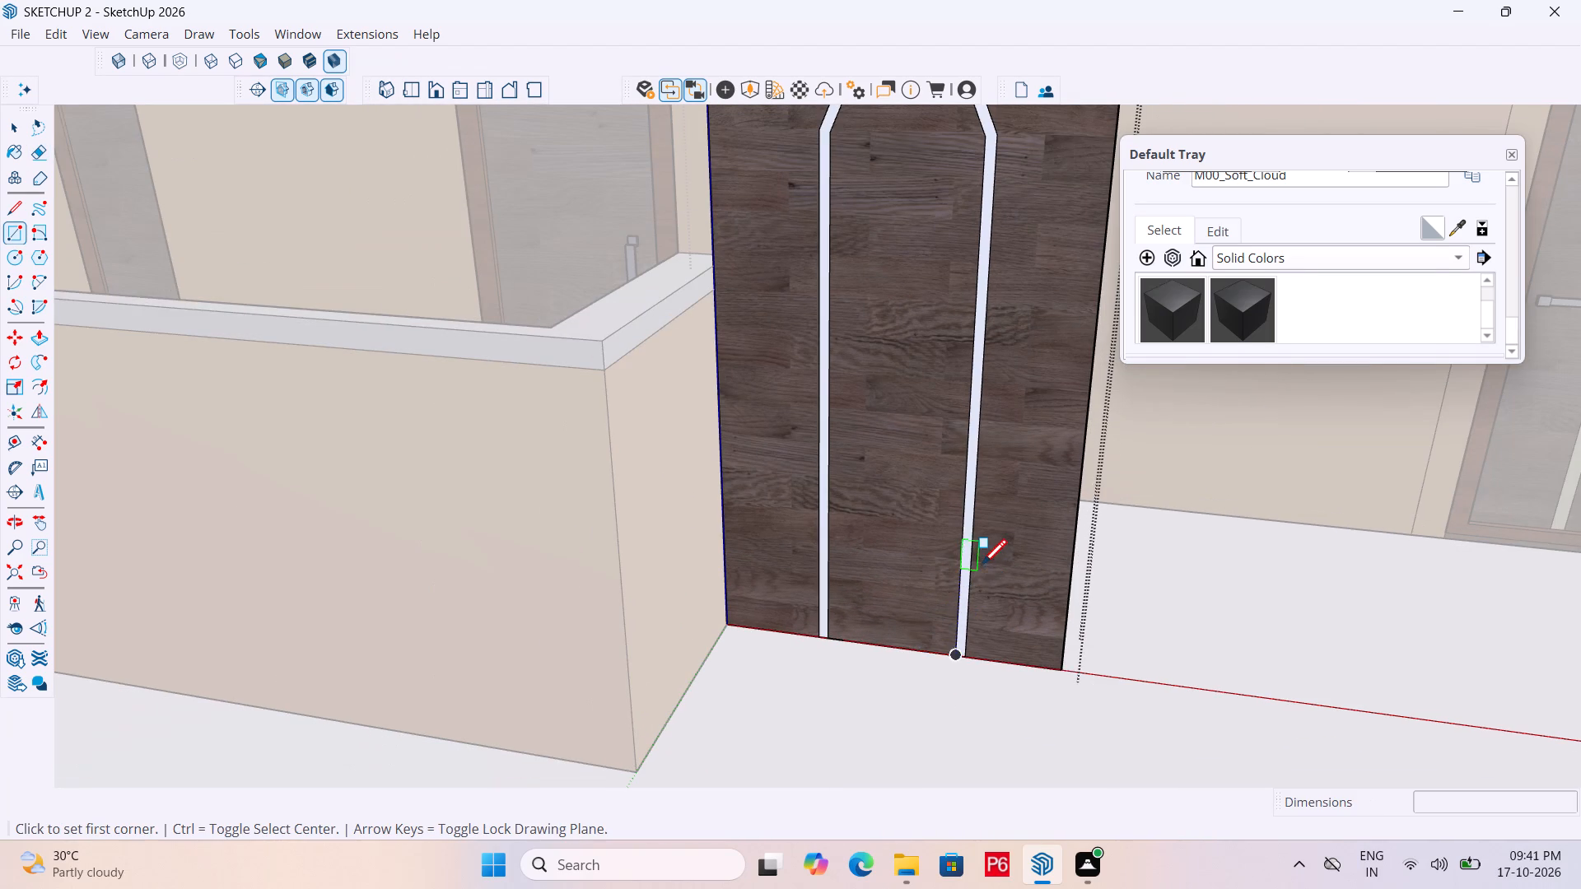
pyautogui.scroll(5, 810, 621)
pyautogui.scroll(5, 916, 626)
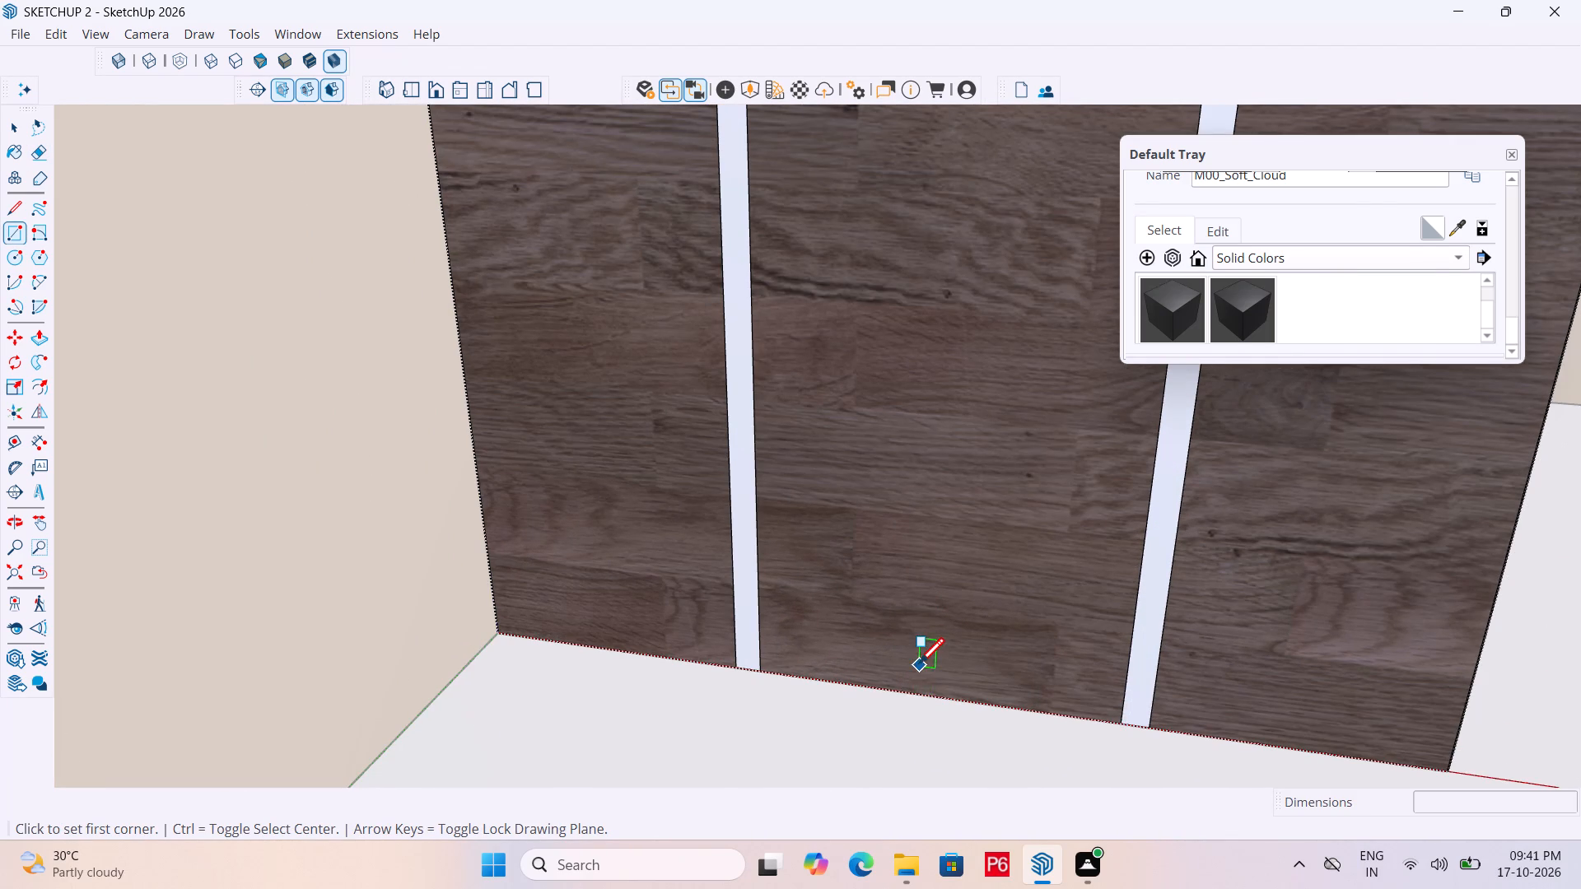
pyautogui.moveTo(919, 668); pyautogui.dragTo(923, 649)
pyautogui.scroll(-2, 884, 426)
pyautogui.scroll(-5, 799, 645)
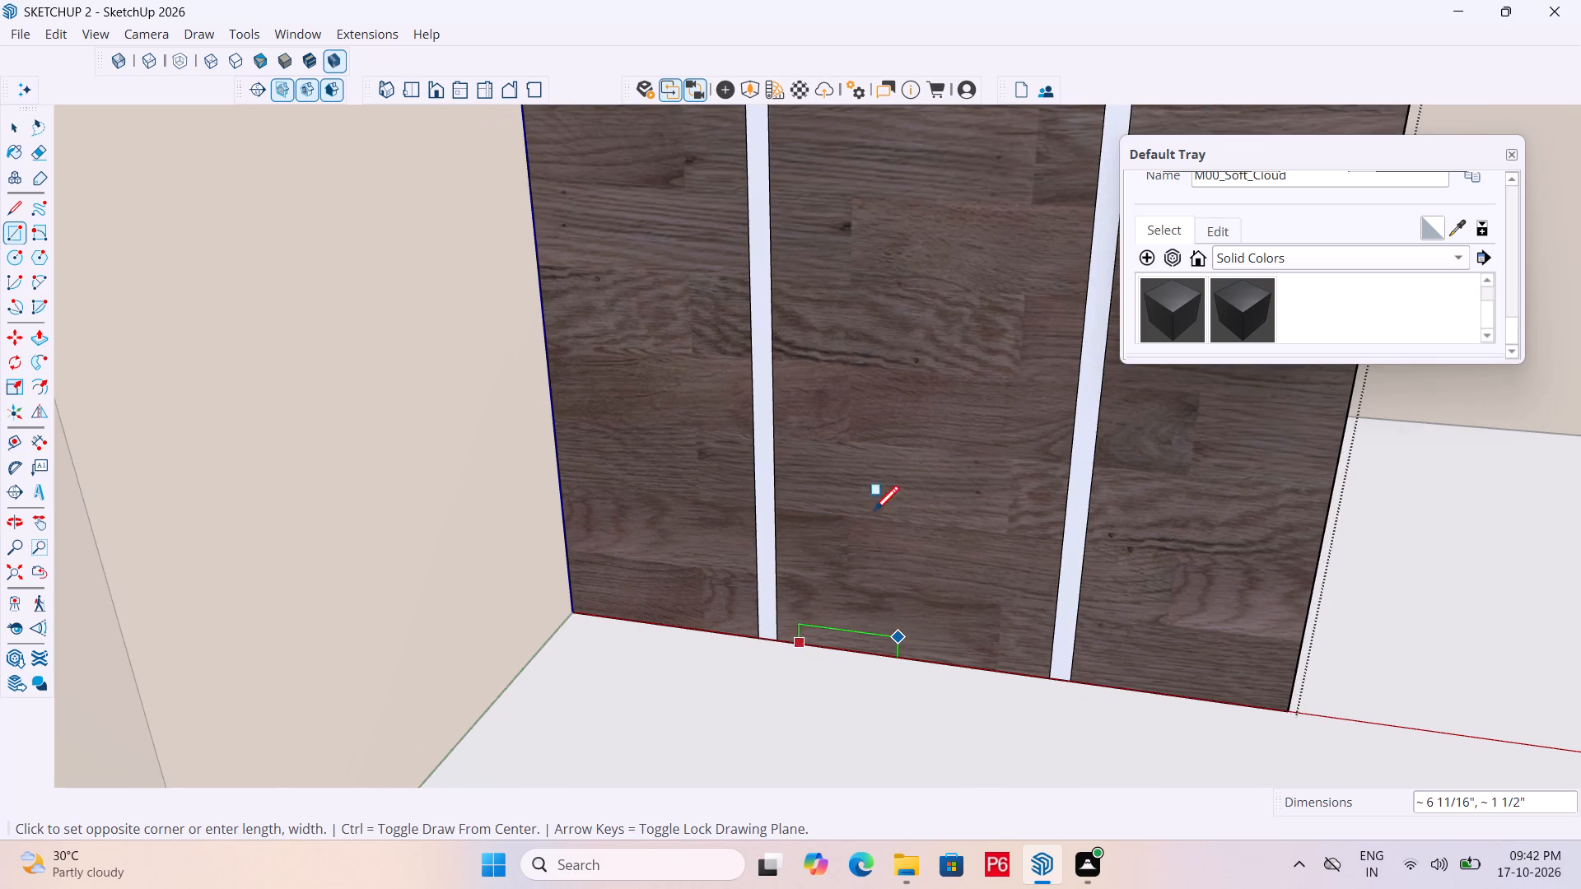
pyautogui.scroll(-5, 857, 583)
pyautogui.scroll(-5, 916, 719)
pyautogui.scroll(-5, 918, 556)
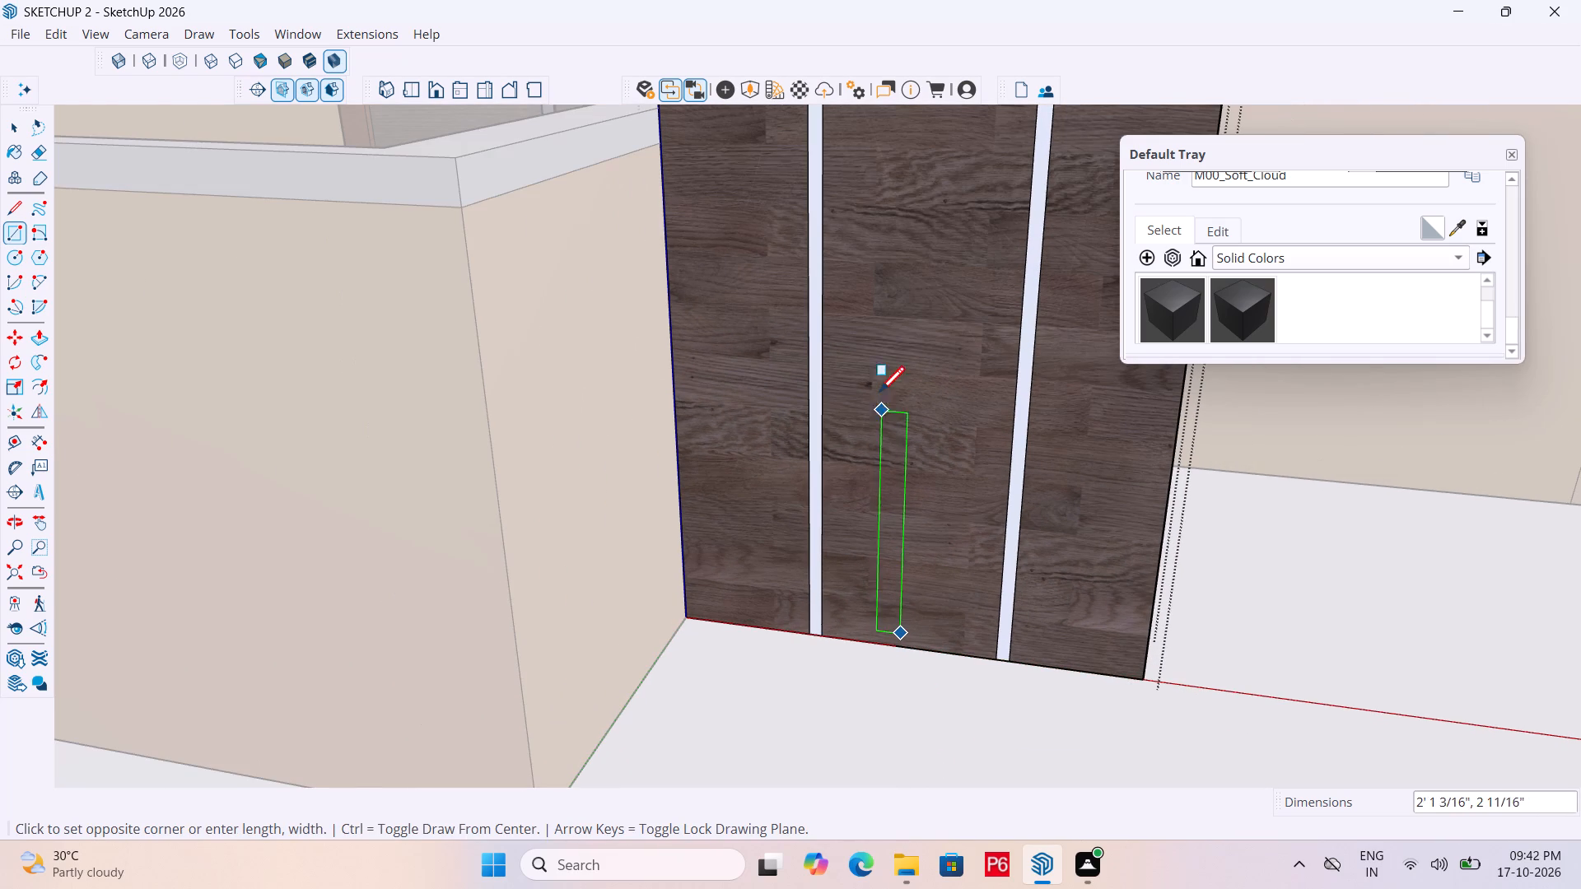
pyautogui.scroll(-3, 878, 281)
pyautogui.scroll(-3, 836, 488)
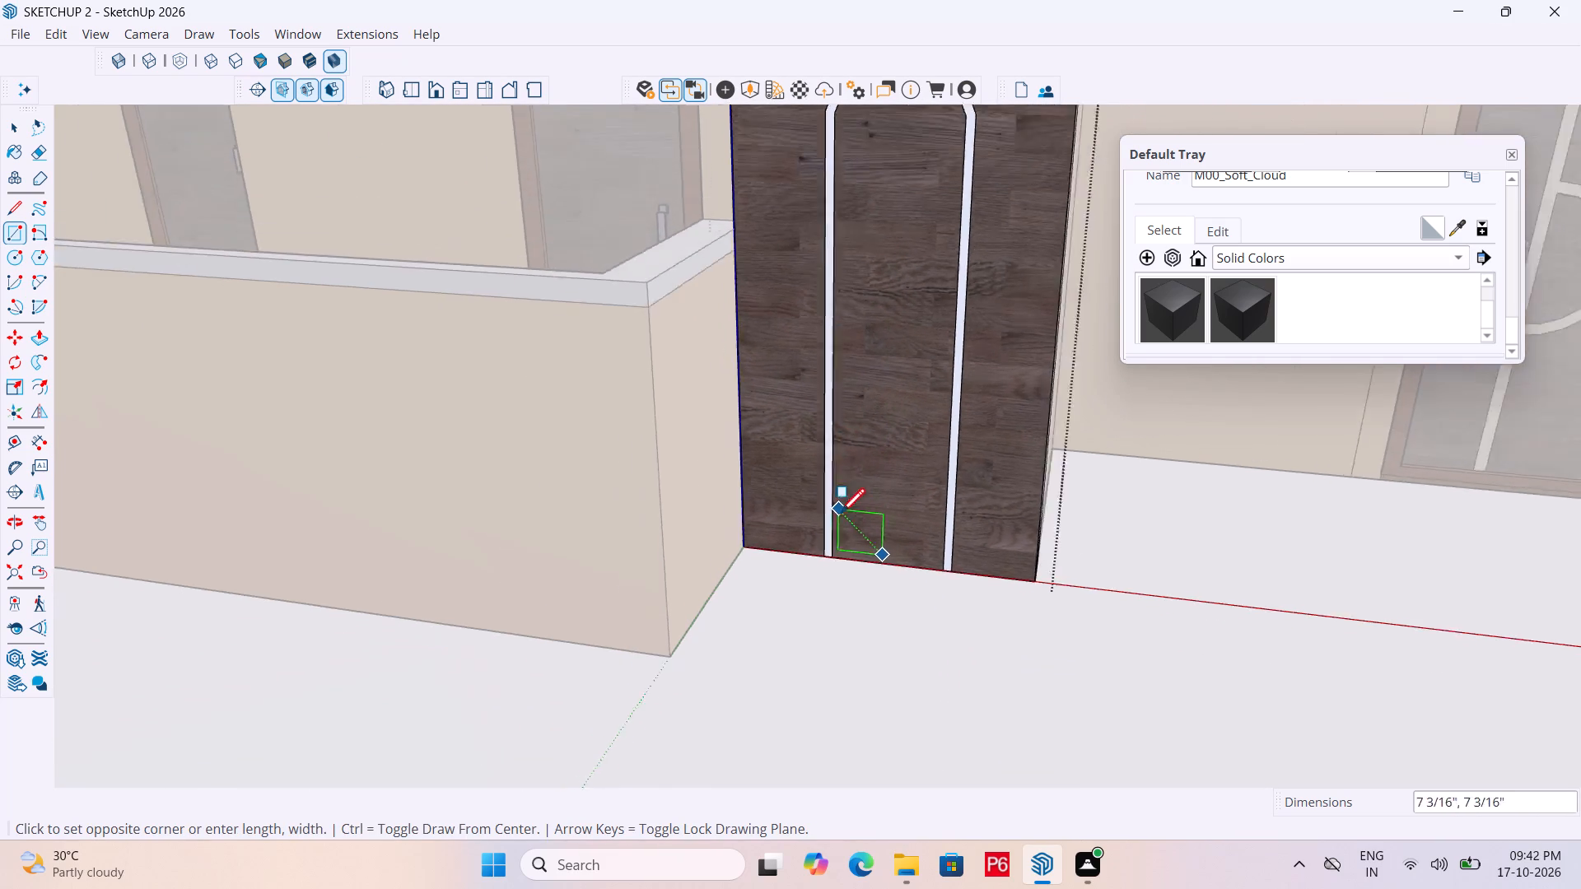
pyautogui.scroll(-2, 840, 516)
pyautogui.scroll(4, 912, 257)
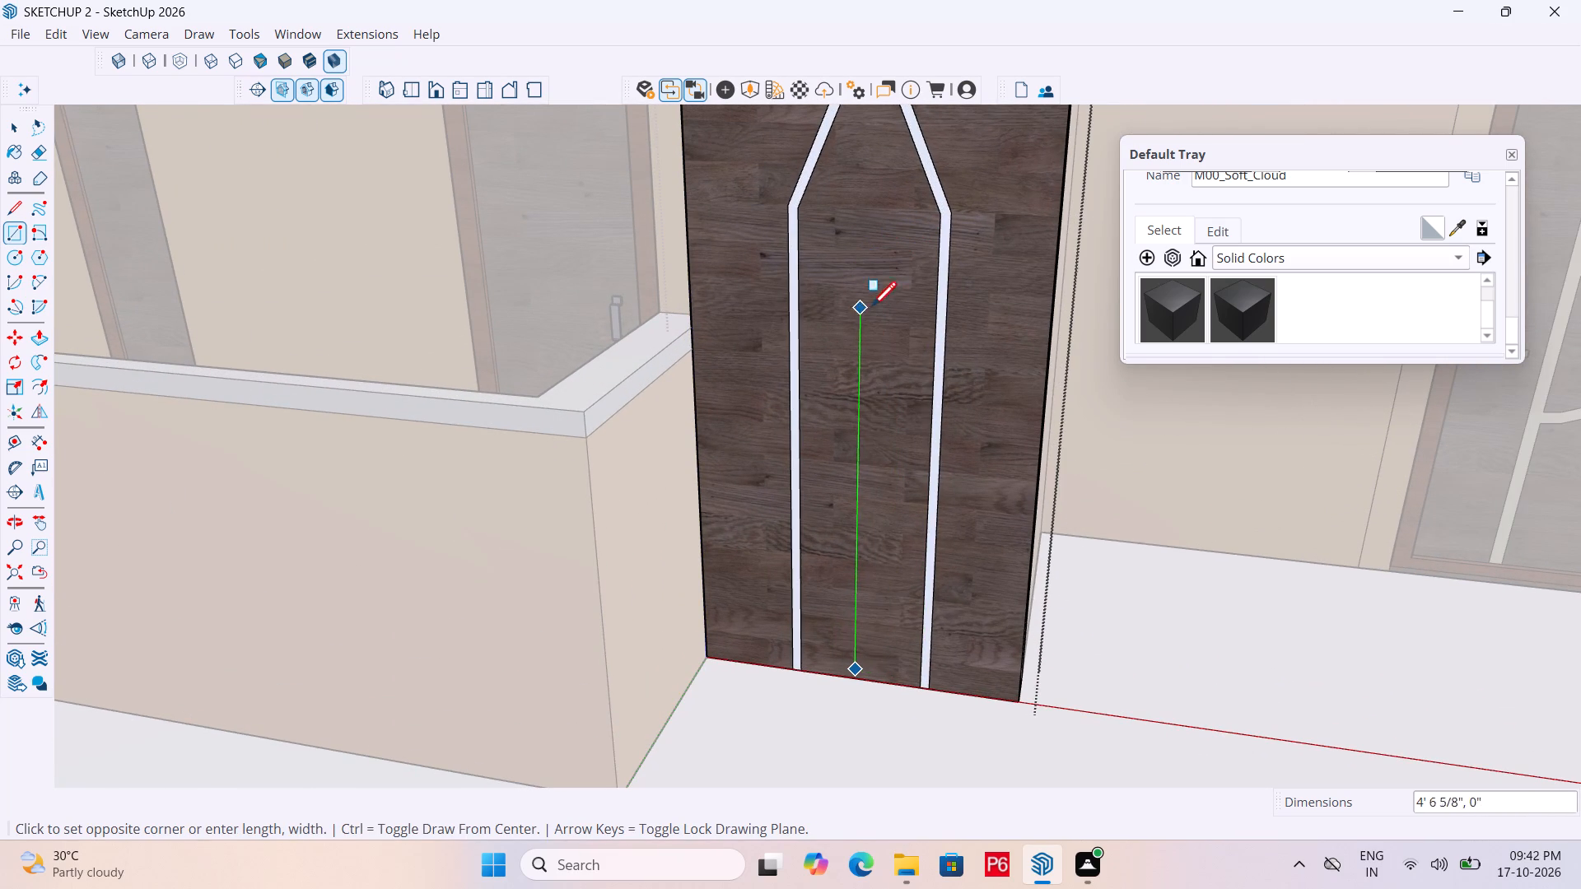
pyautogui.scroll(6, 878, 332)
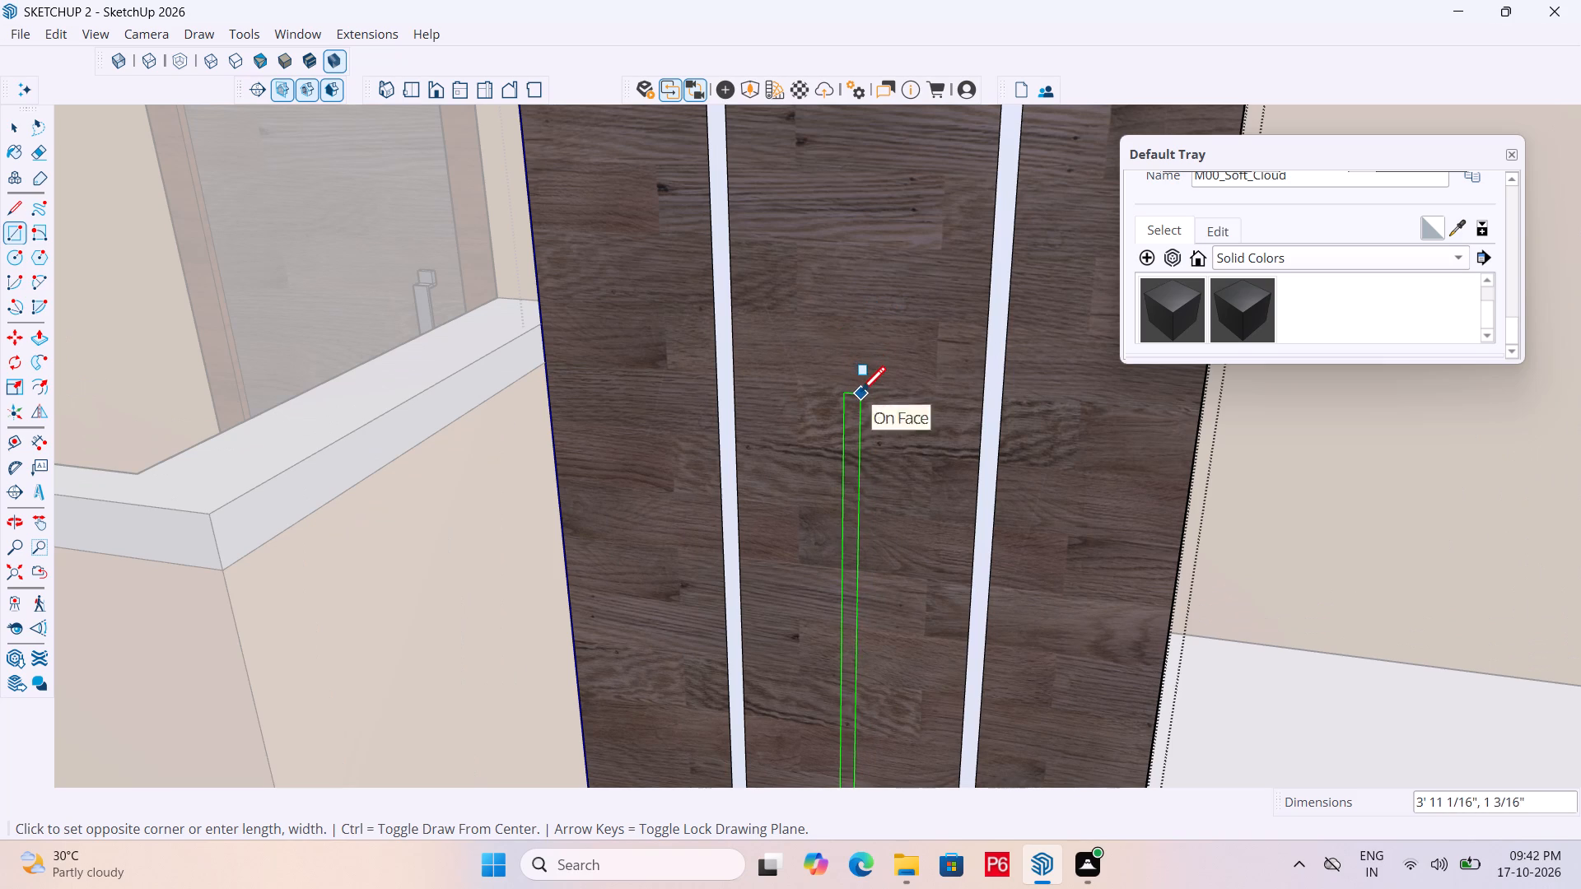
pyautogui.click(856, 436)
pyautogui.scroll(-4, 810, 291)
pyautogui.press('space')
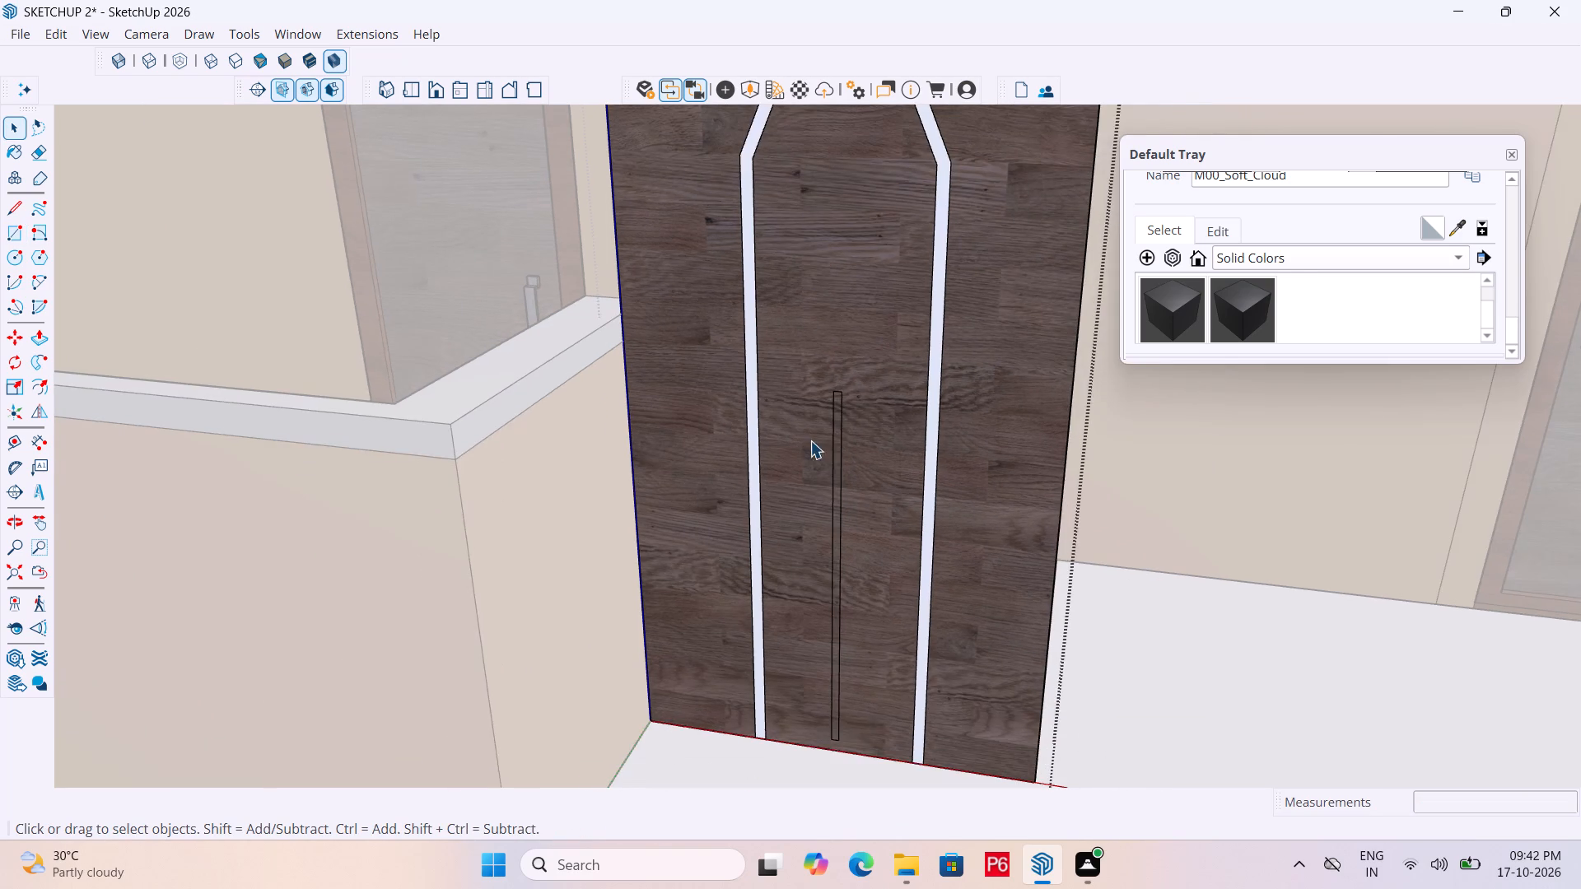
# Make a group from the thin rectangle's face and edges.
pyautogui.scroll(6, 814, 444)
pyautogui.click(856, 410)
pyautogui.doubleClick(854, 405)
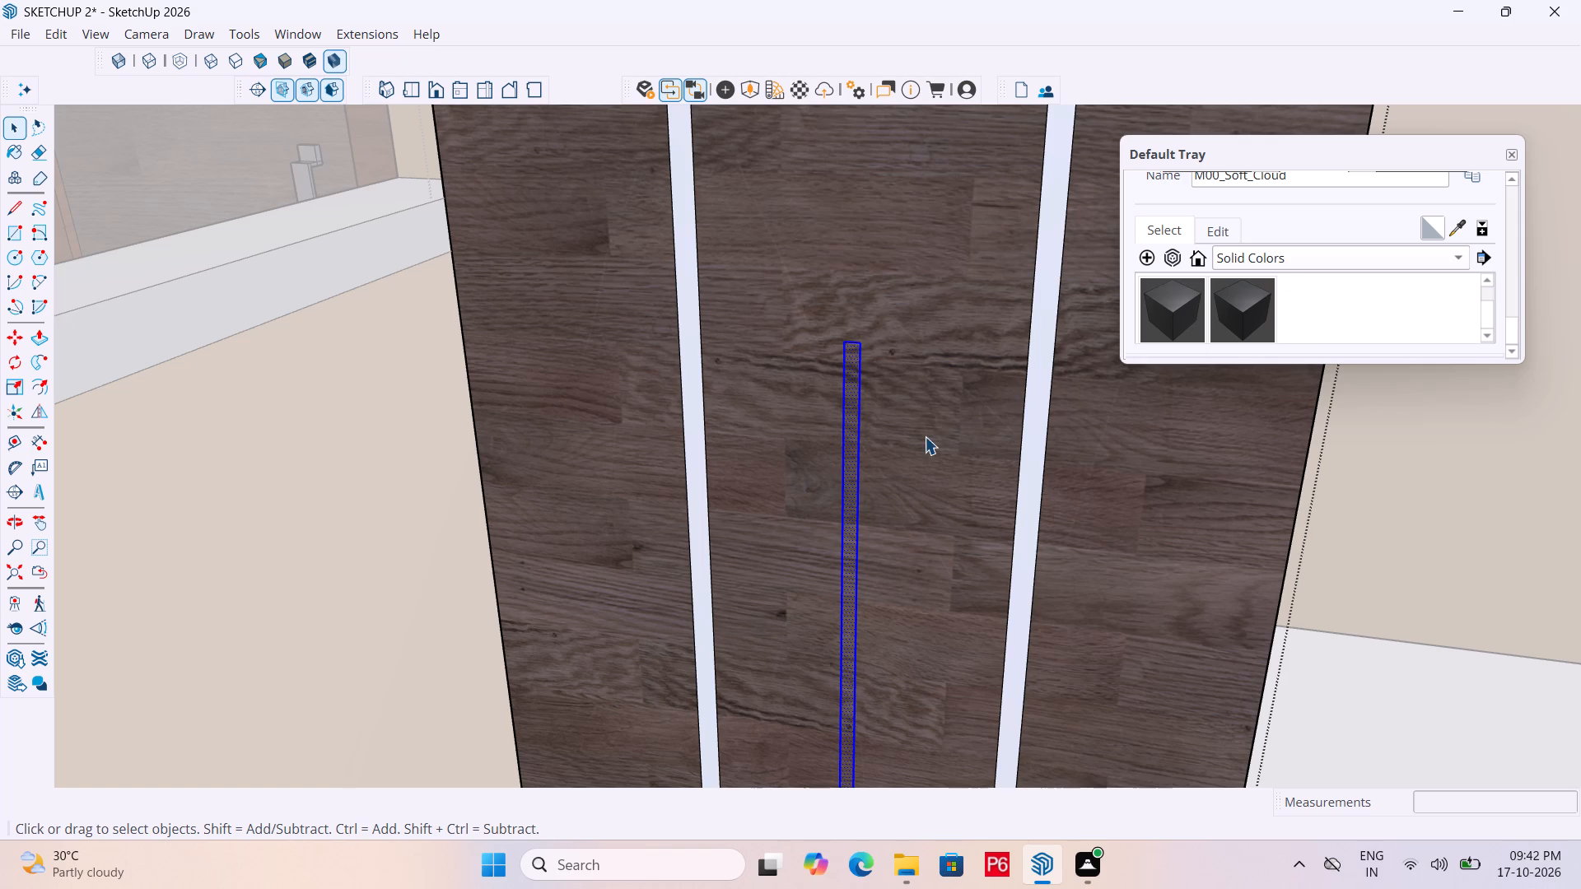
pyautogui.rightClick(851, 440)
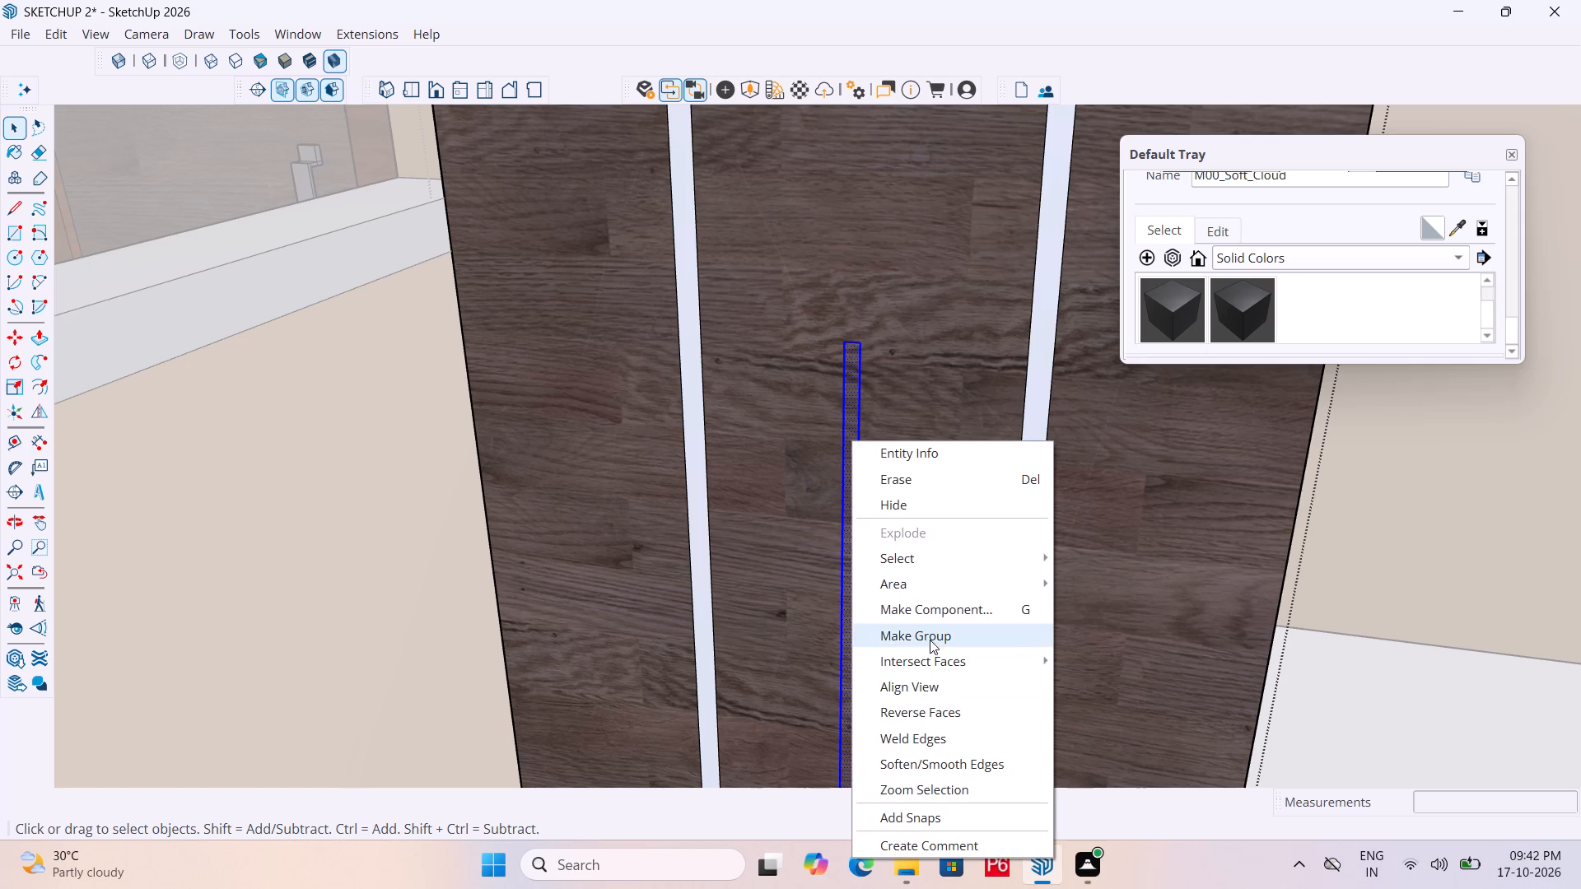
pyautogui.click(930, 640)
# Apply the M00_Soft_Cloud material to the thin rectangle's group from outside it.
pyautogui.scroll(-2, 1303, 271)
pyautogui.scroll(2, 1292, 291)
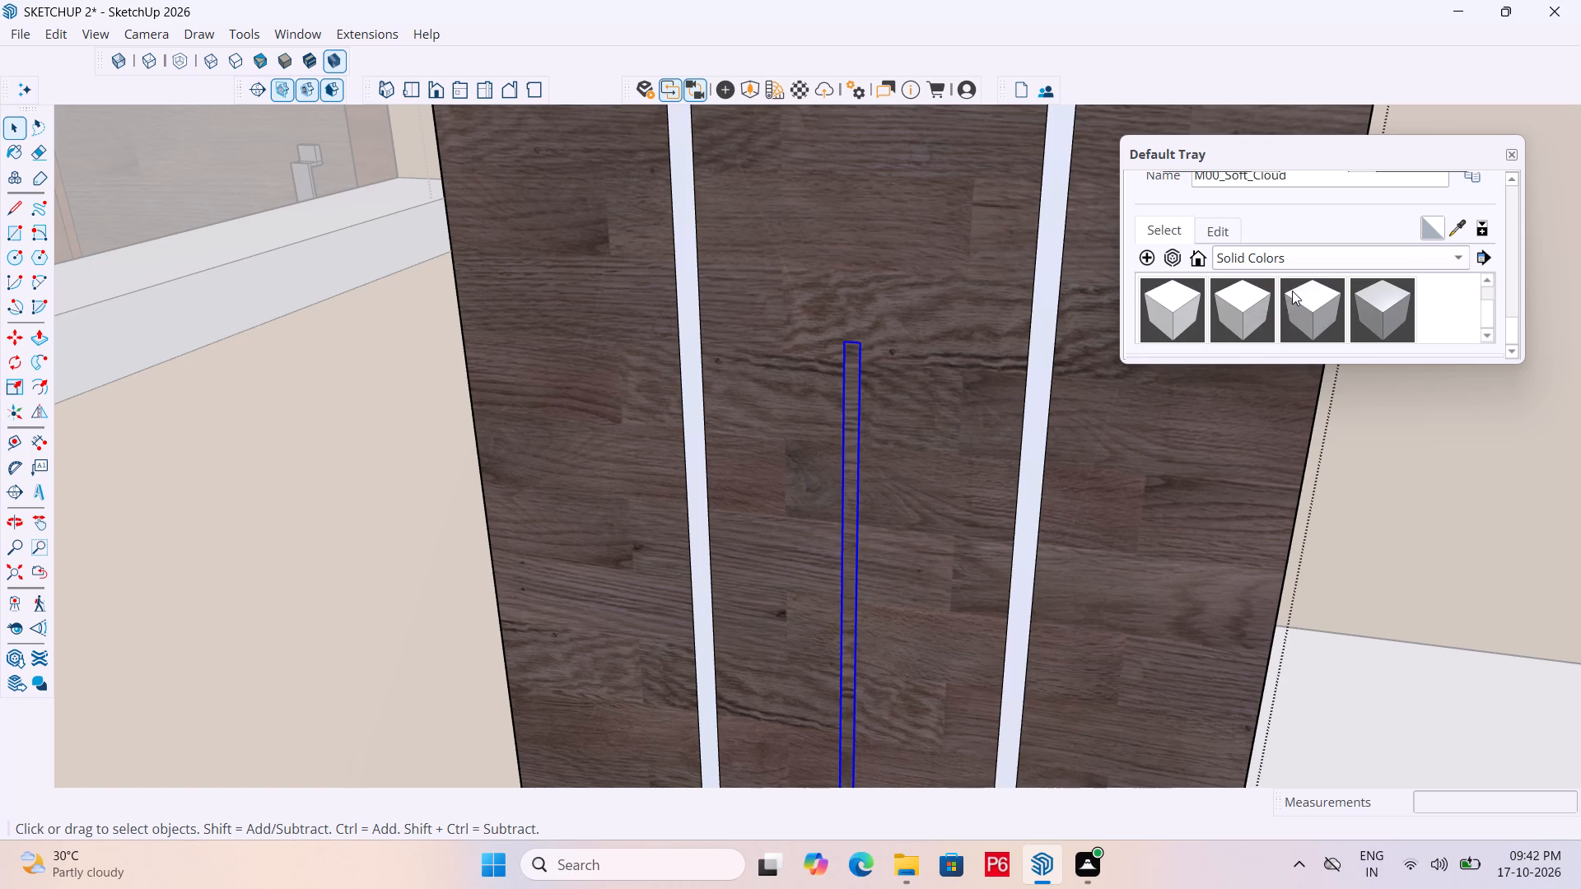
pyautogui.moveTo(1186, 308); pyautogui.dragTo(1178, 310)
pyautogui.click(847, 392)
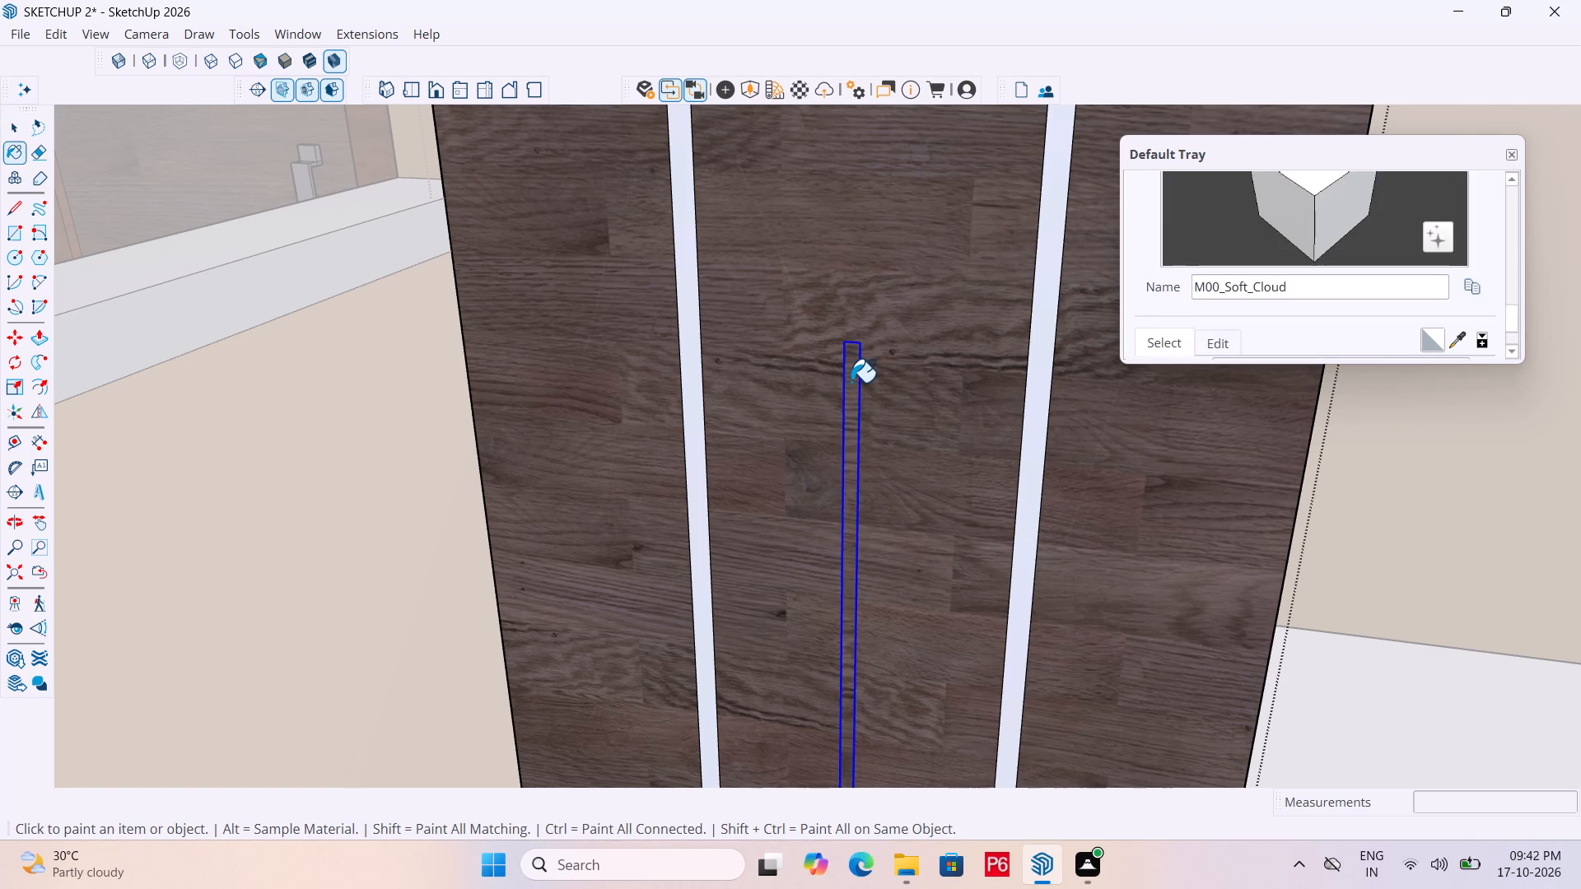
pyautogui.click(851, 382)
# Open the thin rectangle's group, paint its face with M00_Soft_Cloud, and leave the strip and column groups.
pyautogui.press('space')
pyautogui.click(852, 384)
pyautogui.doubleClick(852, 384)
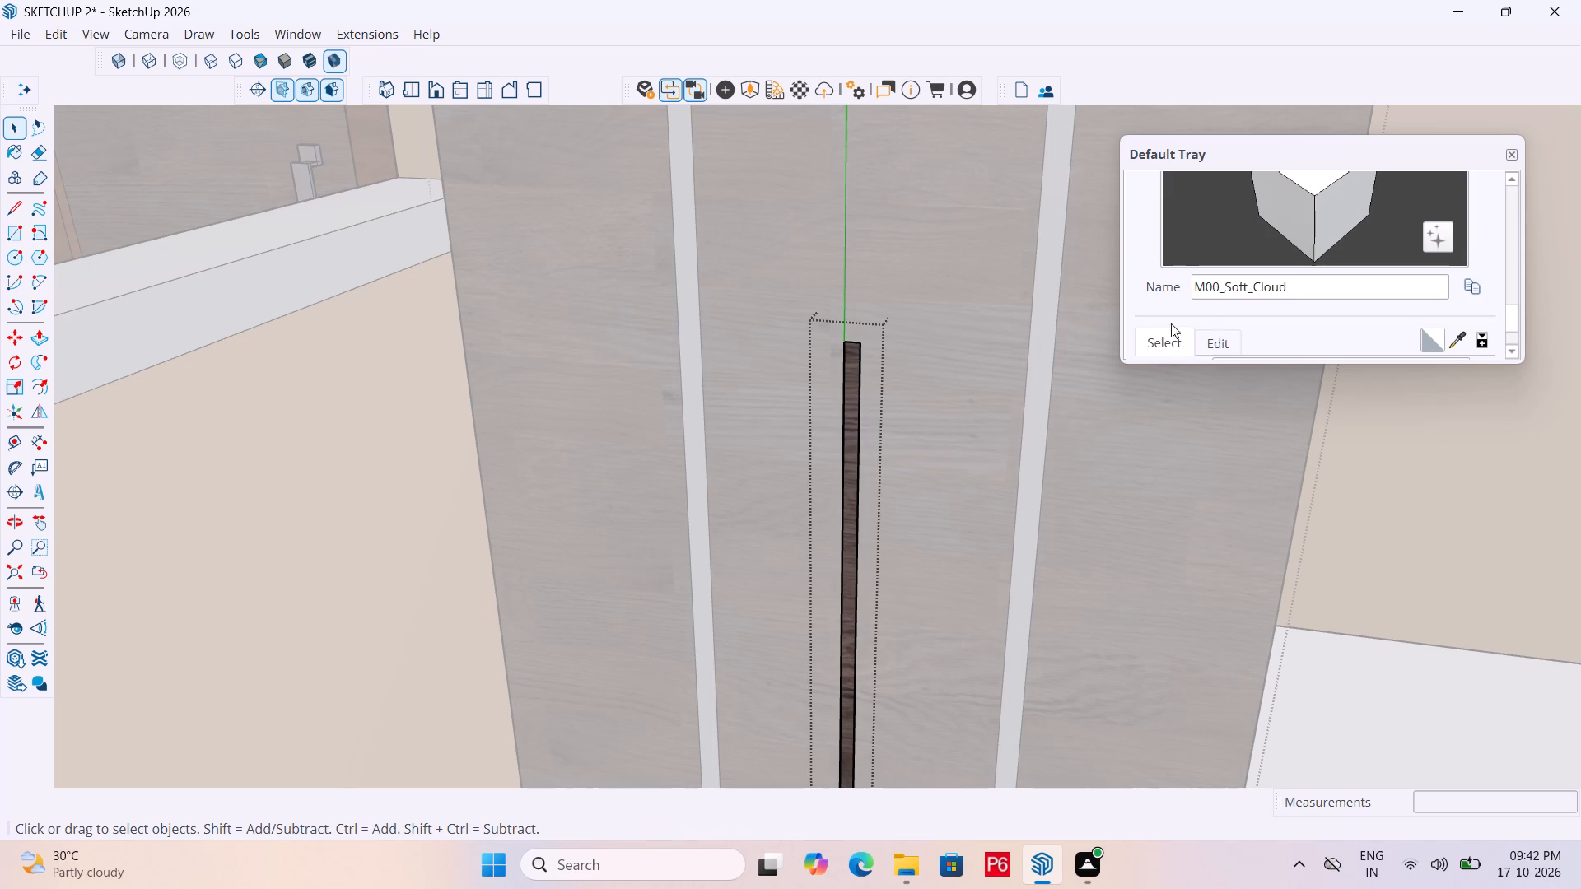
pyautogui.scroll(-4, 1305, 303)
pyautogui.scroll(2, 1246, 321)
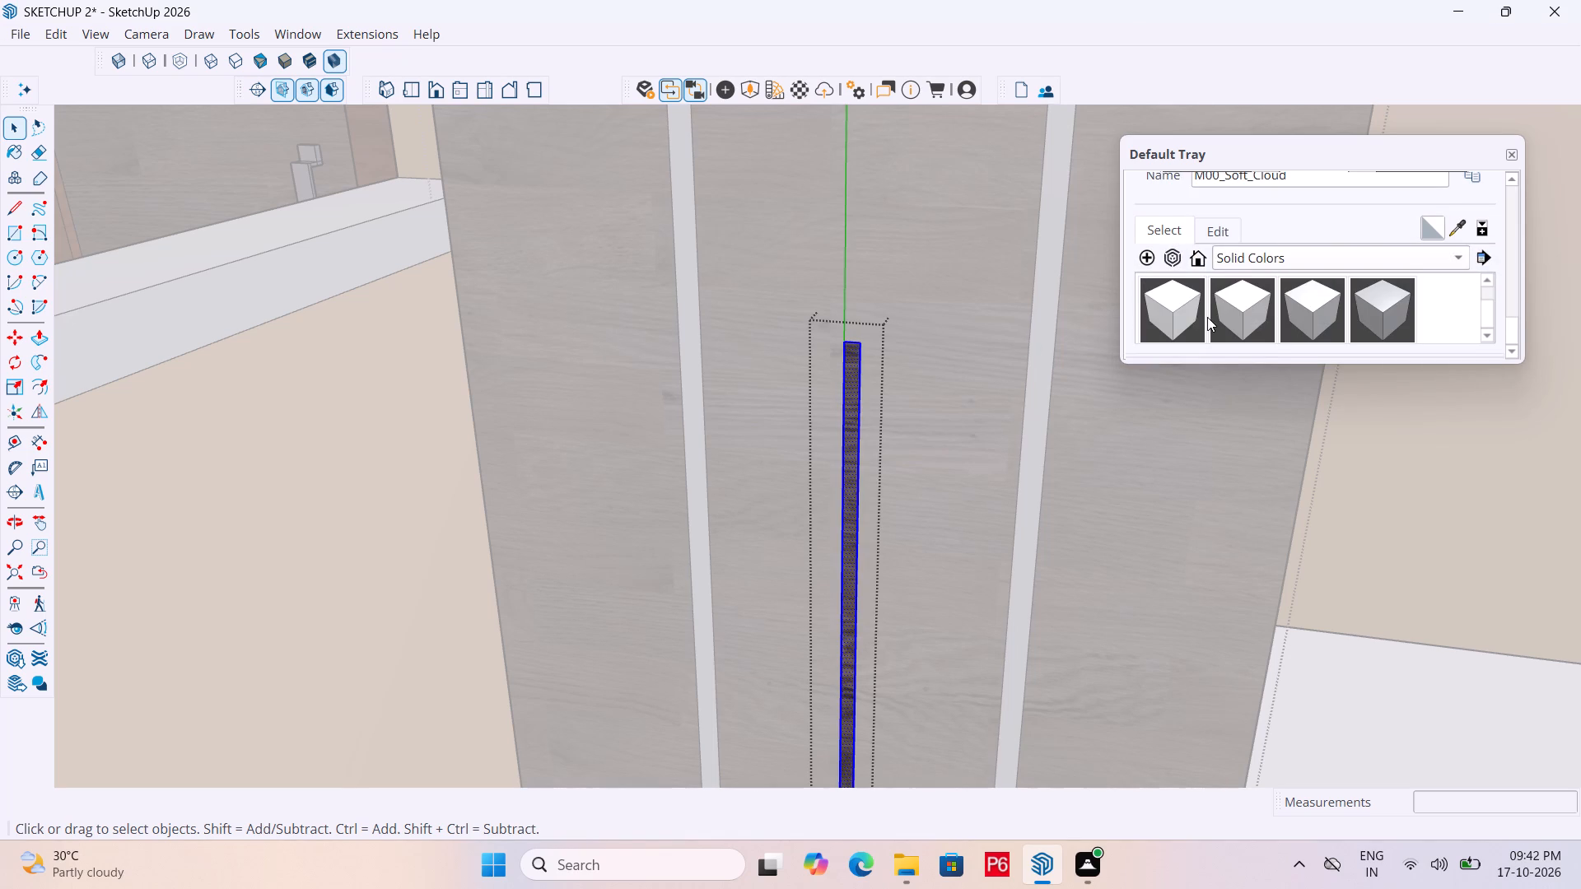
pyautogui.click(1187, 312)
pyautogui.click(852, 365)
pyautogui.scroll(-6, 784, 320)
pyautogui.scroll(-18, 748, 323)
pyautogui.press('space')
pyautogui.scroll(-2, 830, 388)
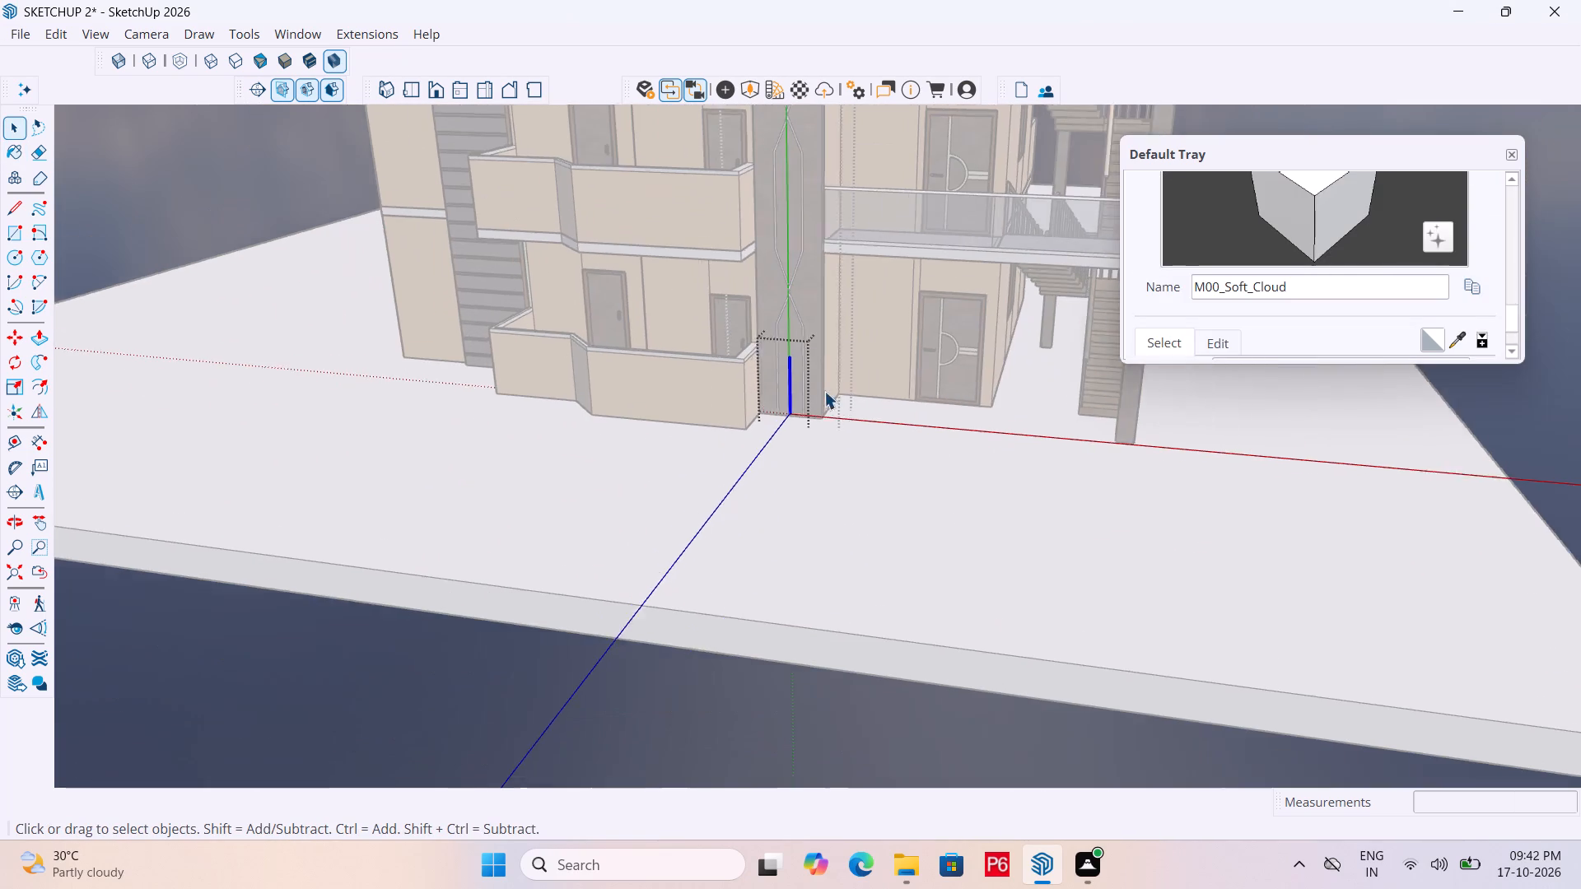
pyautogui.scroll(-2, 824, 391)
pyautogui.click(548, 614)
pyautogui.click(550, 614)
# Open the centre strip's group on the column and move its right long edge outward by about 1/4".
pyautogui.scroll(6, 846, 400)
pyautogui.moveTo(787, 358); pyautogui.dragTo(865, 358, button='middle')
pyautogui.scroll(10, 865, 358)
pyautogui.scroll(5, 753, 356)
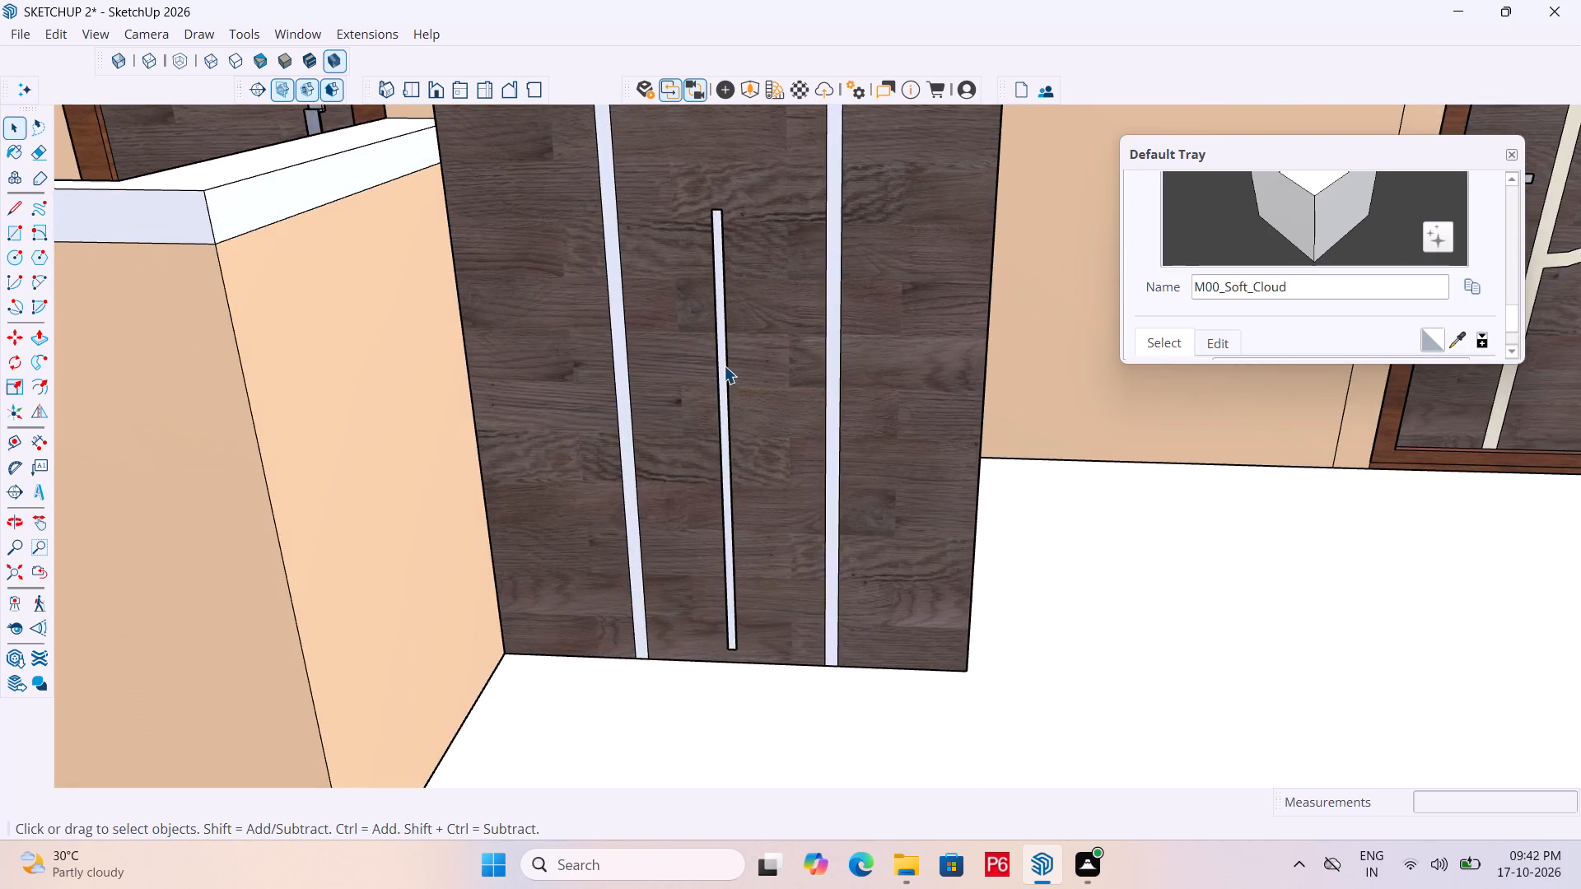
pyautogui.scroll(4, 722, 369)
pyautogui.doubleClick(716, 360)
pyautogui.click(716, 358)
pyautogui.doubleClick(714, 347)
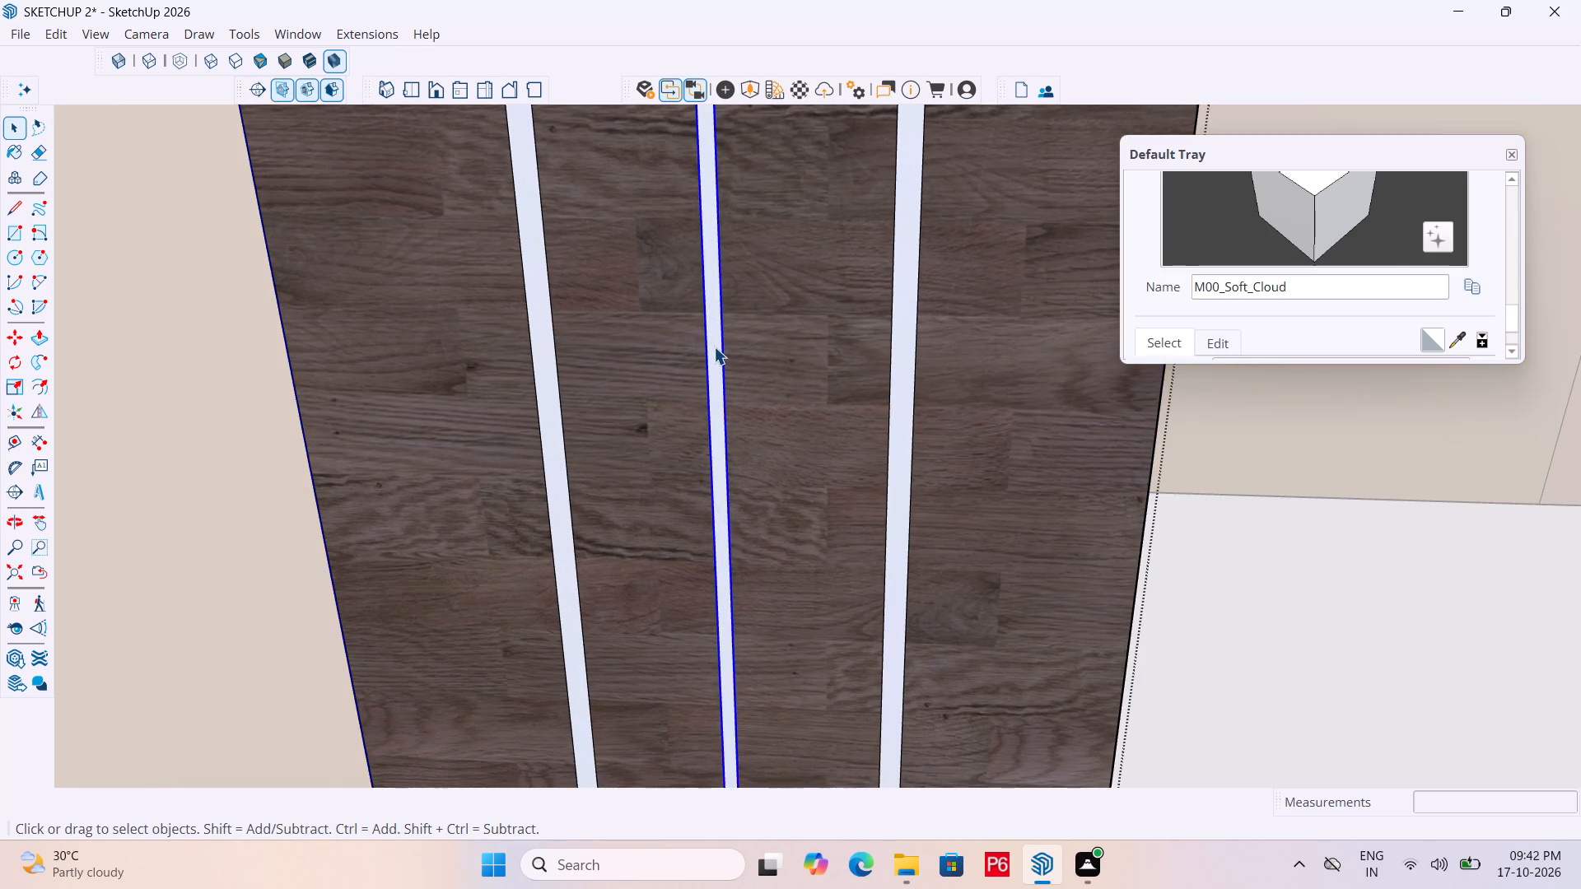
pyautogui.click(708, 338)
pyautogui.click(716, 334)
pyautogui.scroll(2, 716, 334)
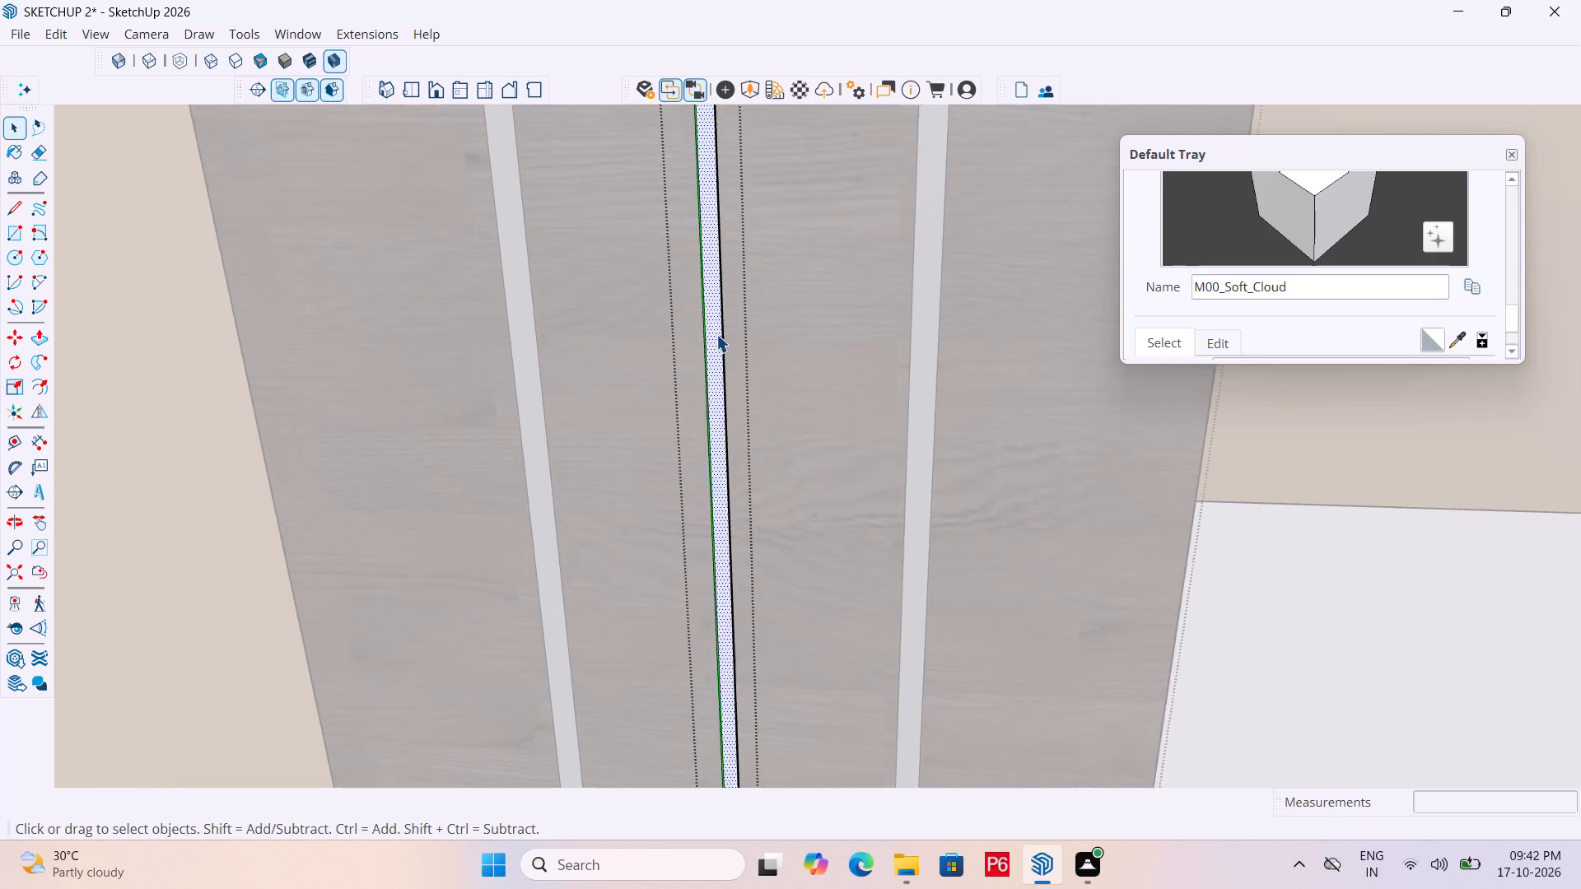
pyautogui.scroll(3, 716, 334)
pyautogui.click(725, 334)
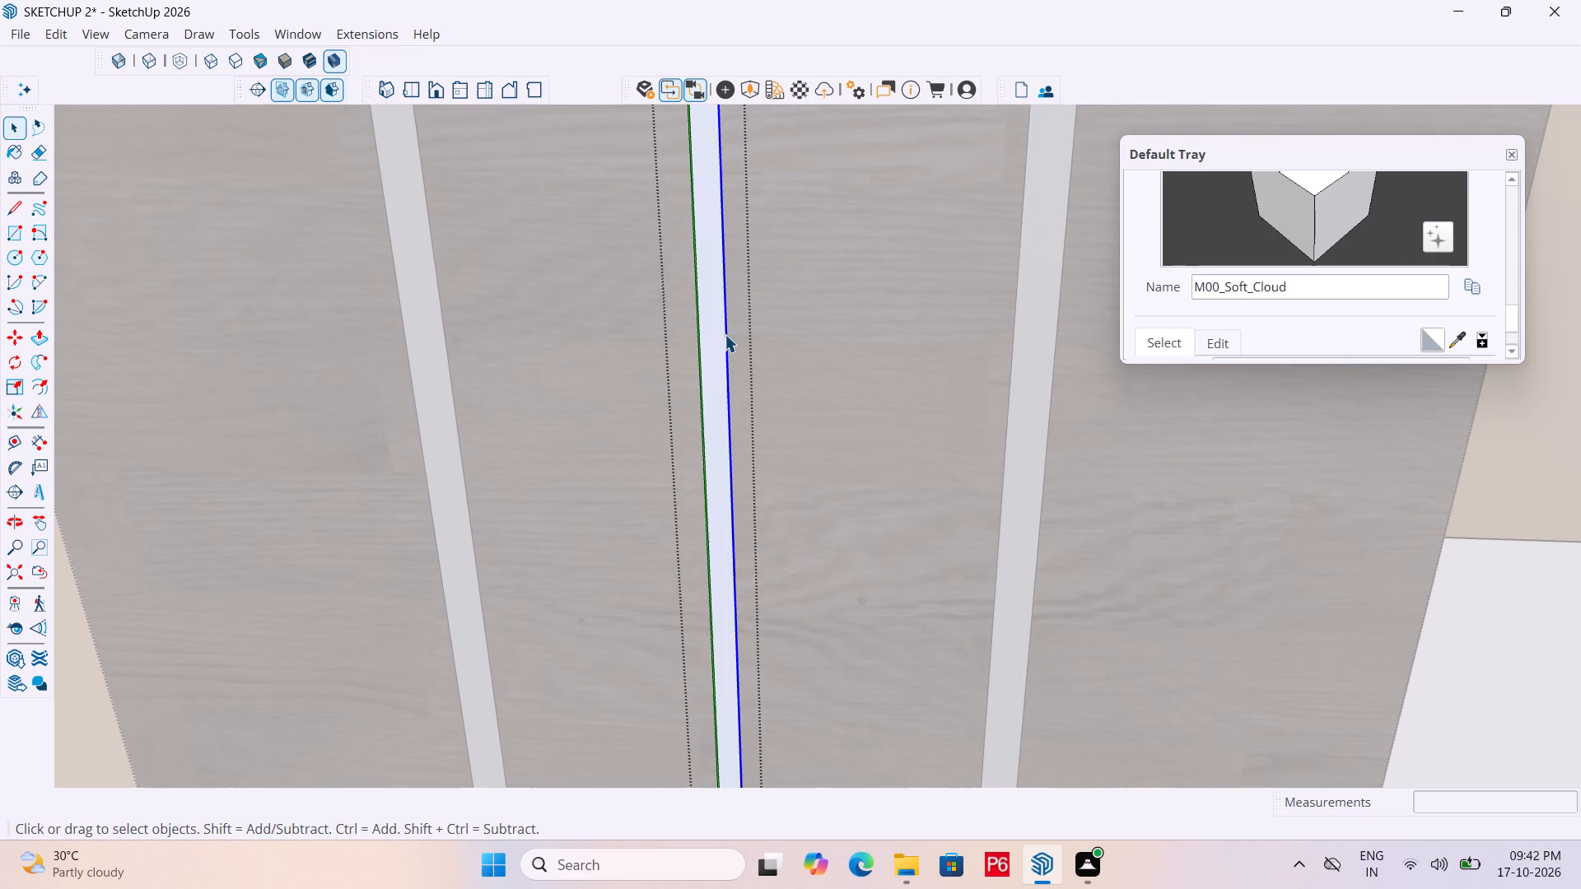
pyautogui.press('m')
pyautogui.click(725, 334)
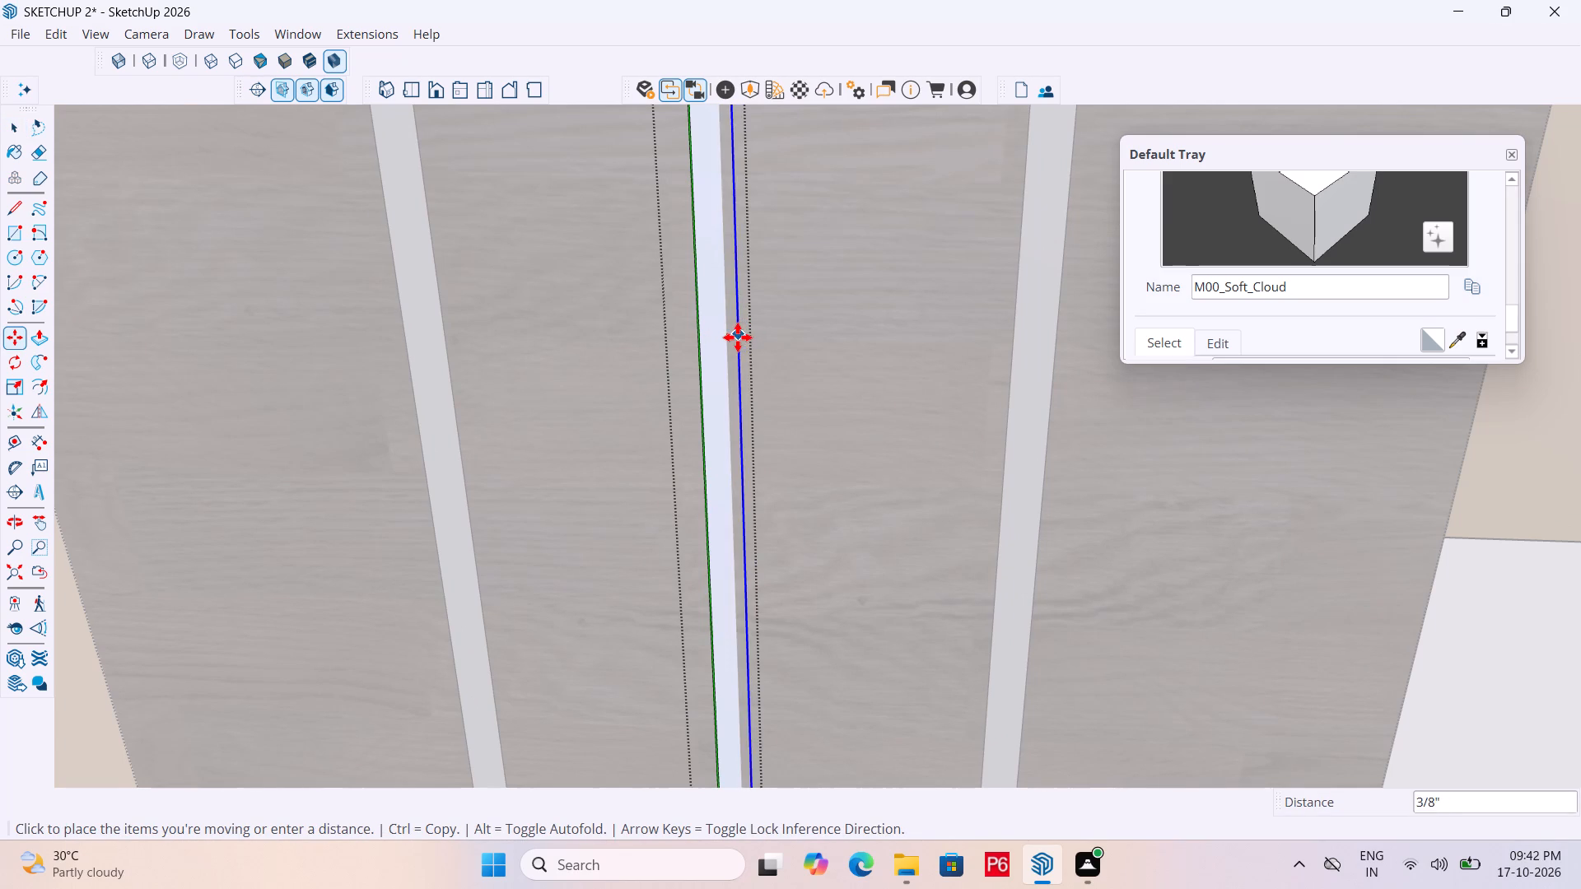
pyautogui.scroll(4, 736, 337)
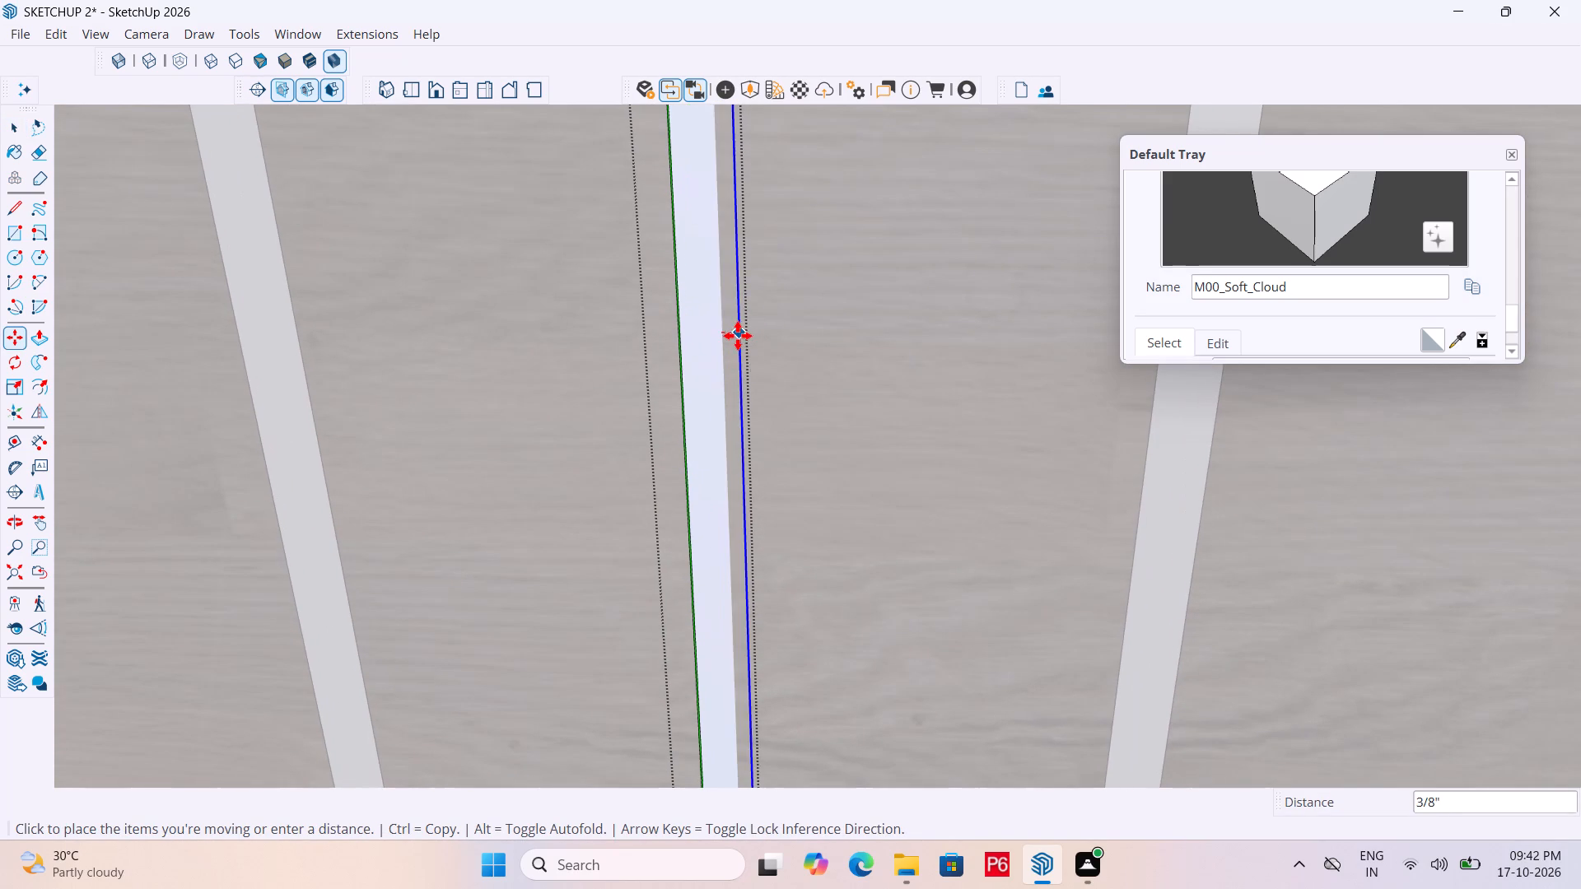
pyautogui.click(734, 343)
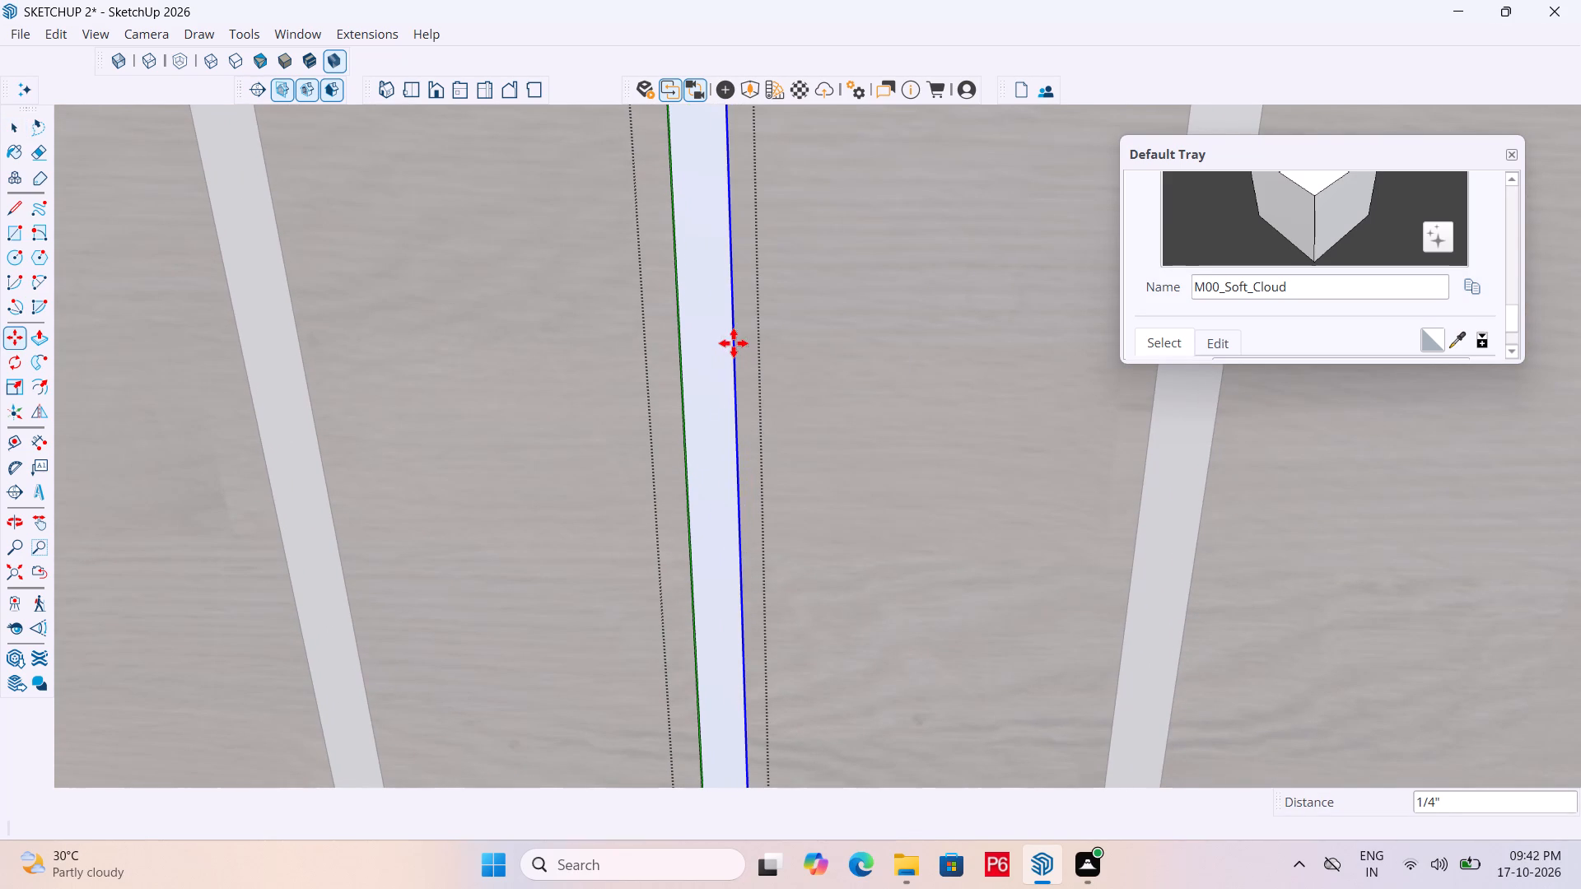
# Move the centre strip's left long edge outward by about 9/16" and leave the strip and column groups.
pyautogui.click(686, 364)
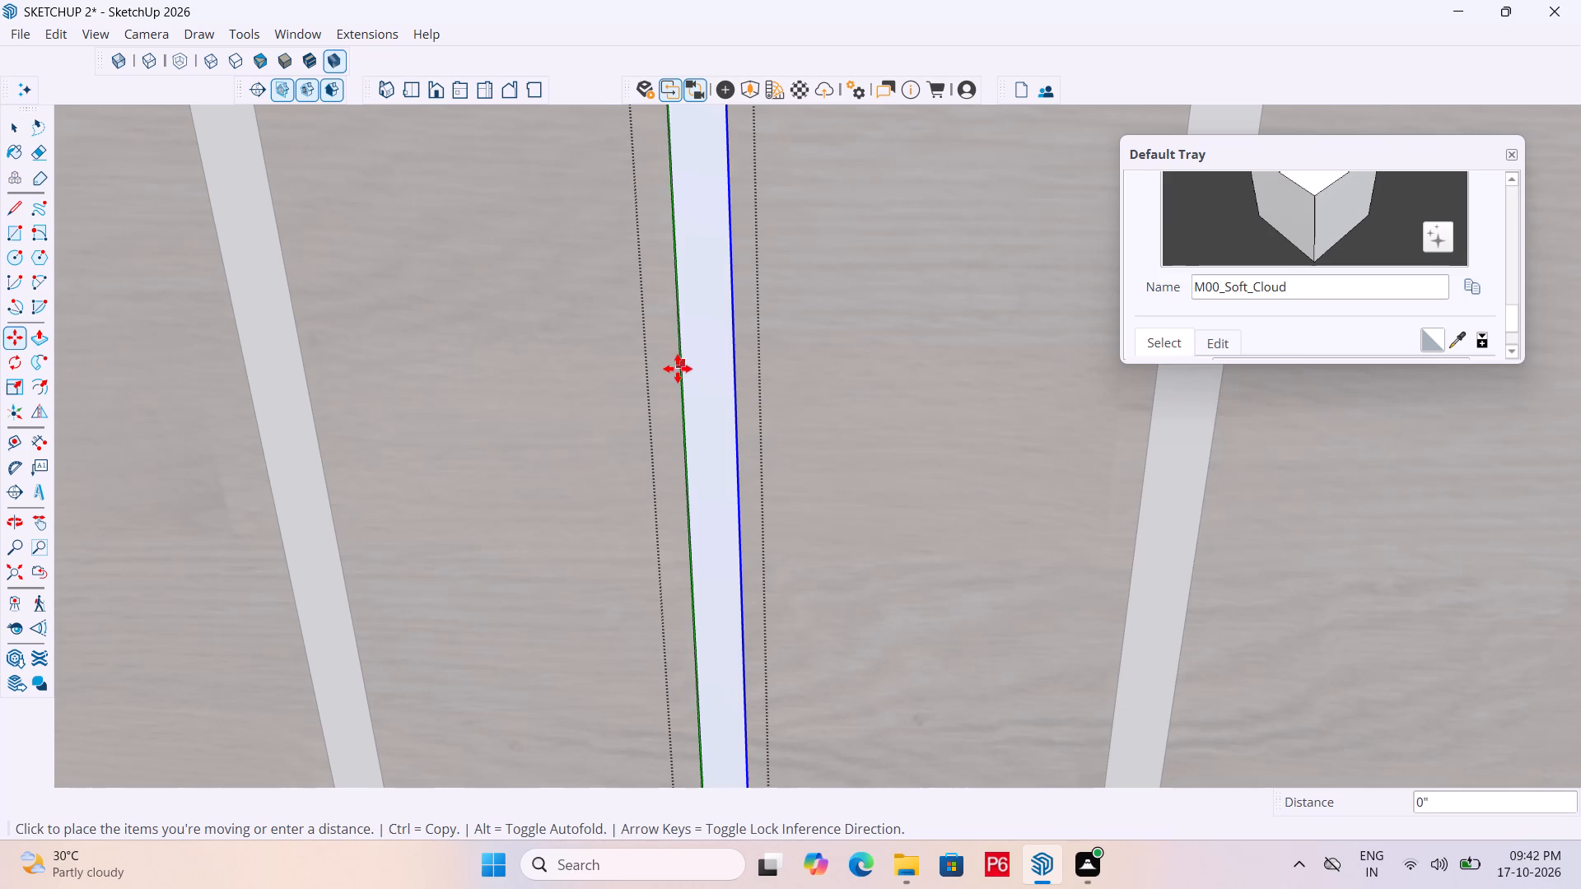
pyautogui.click(678, 369)
pyautogui.click(679, 378)
pyautogui.press('space')
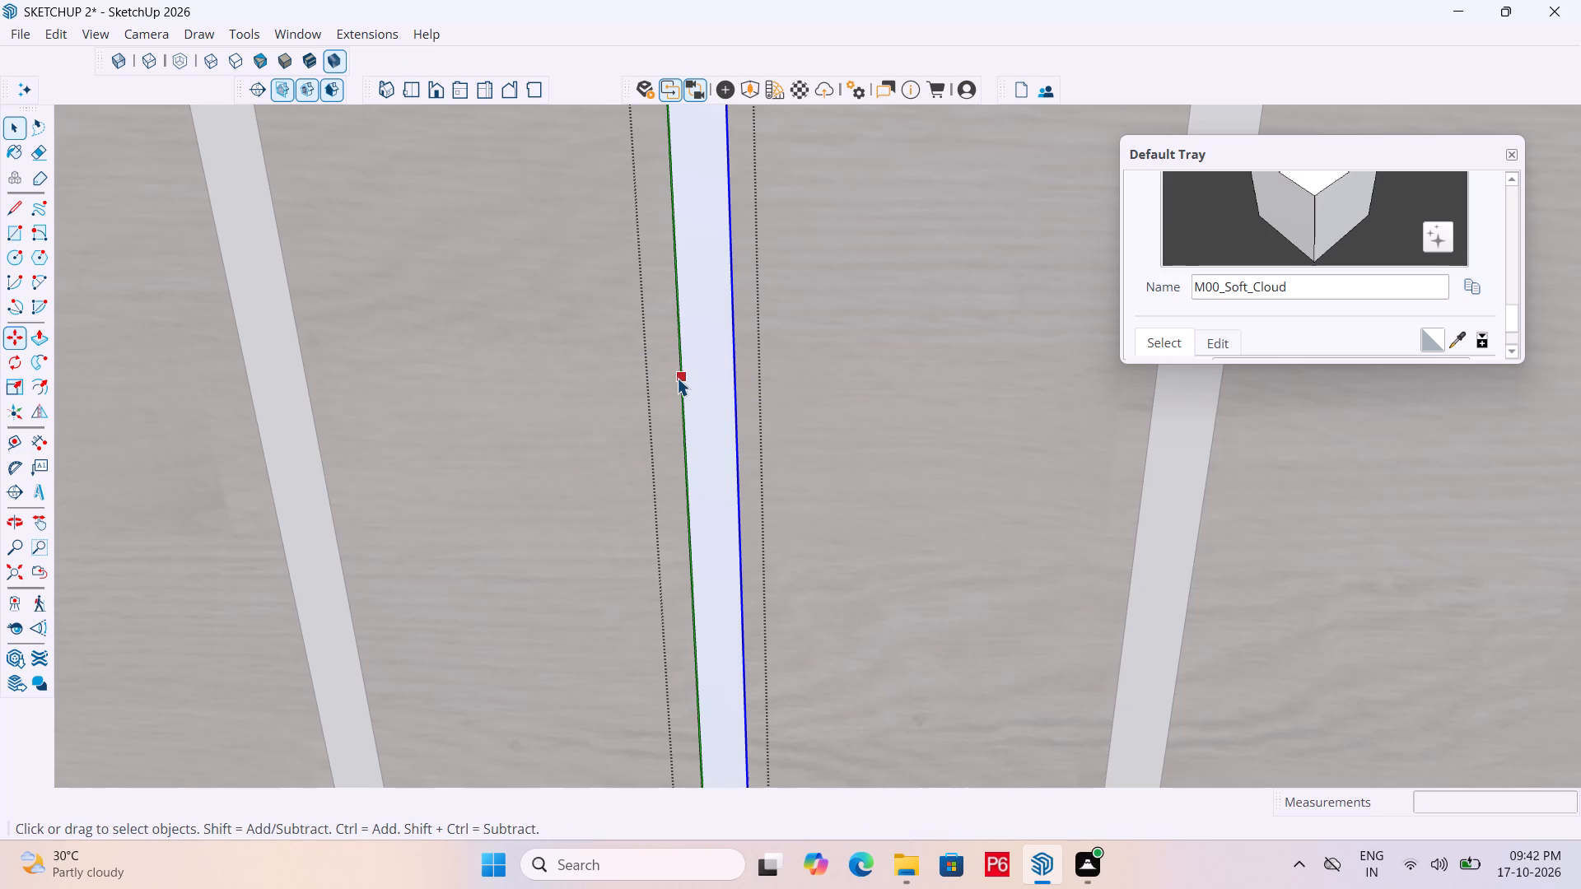
pyautogui.click(678, 376)
pyautogui.click(681, 378)
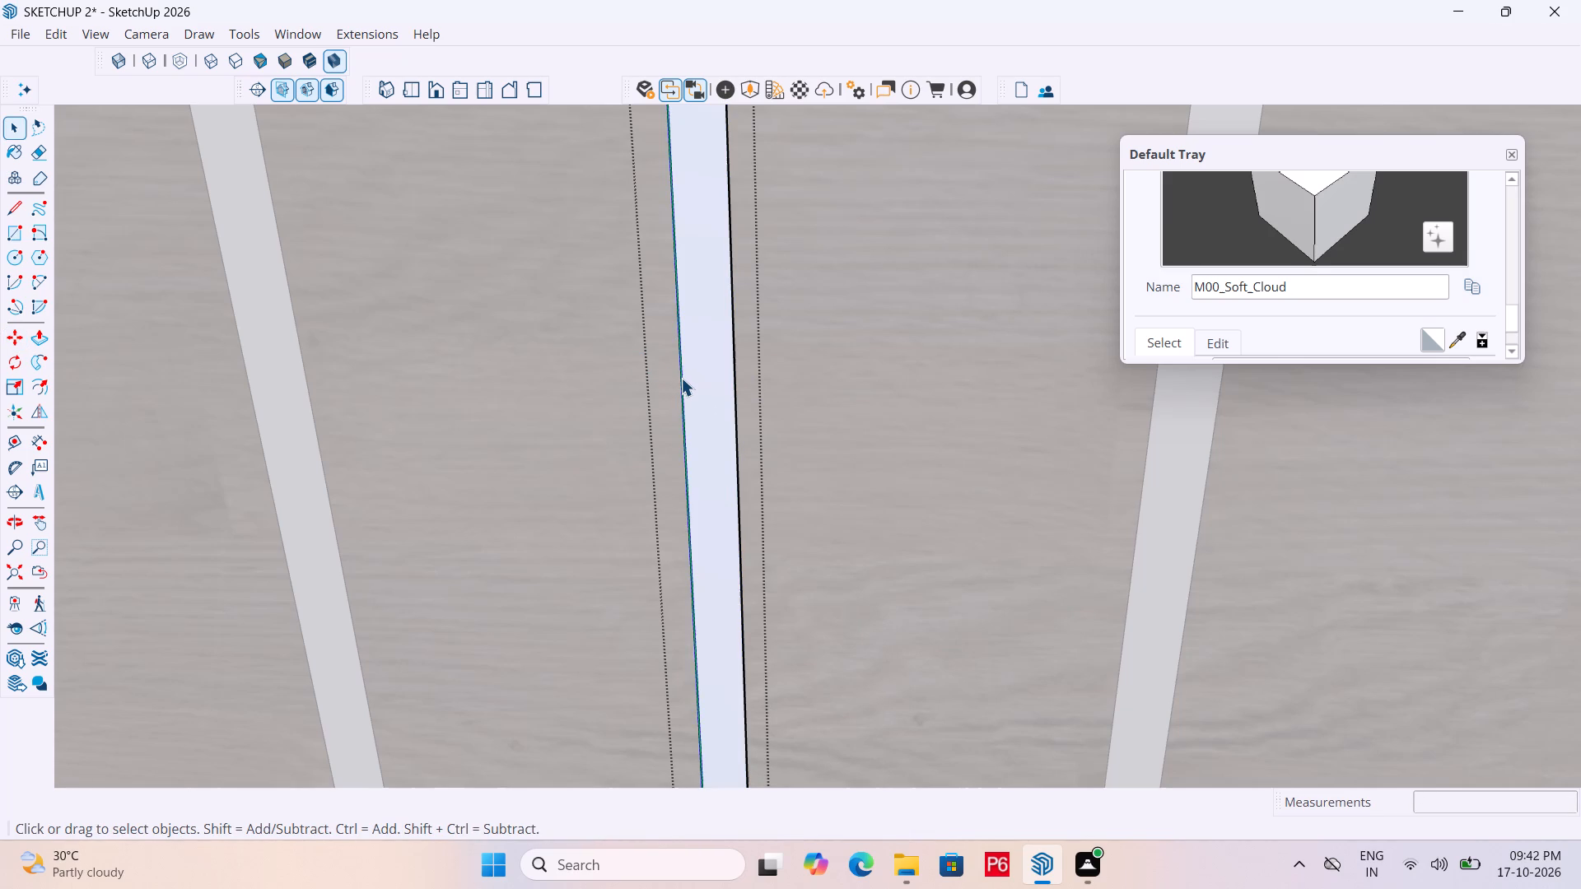
pyautogui.press('m')
pyautogui.click(681, 378)
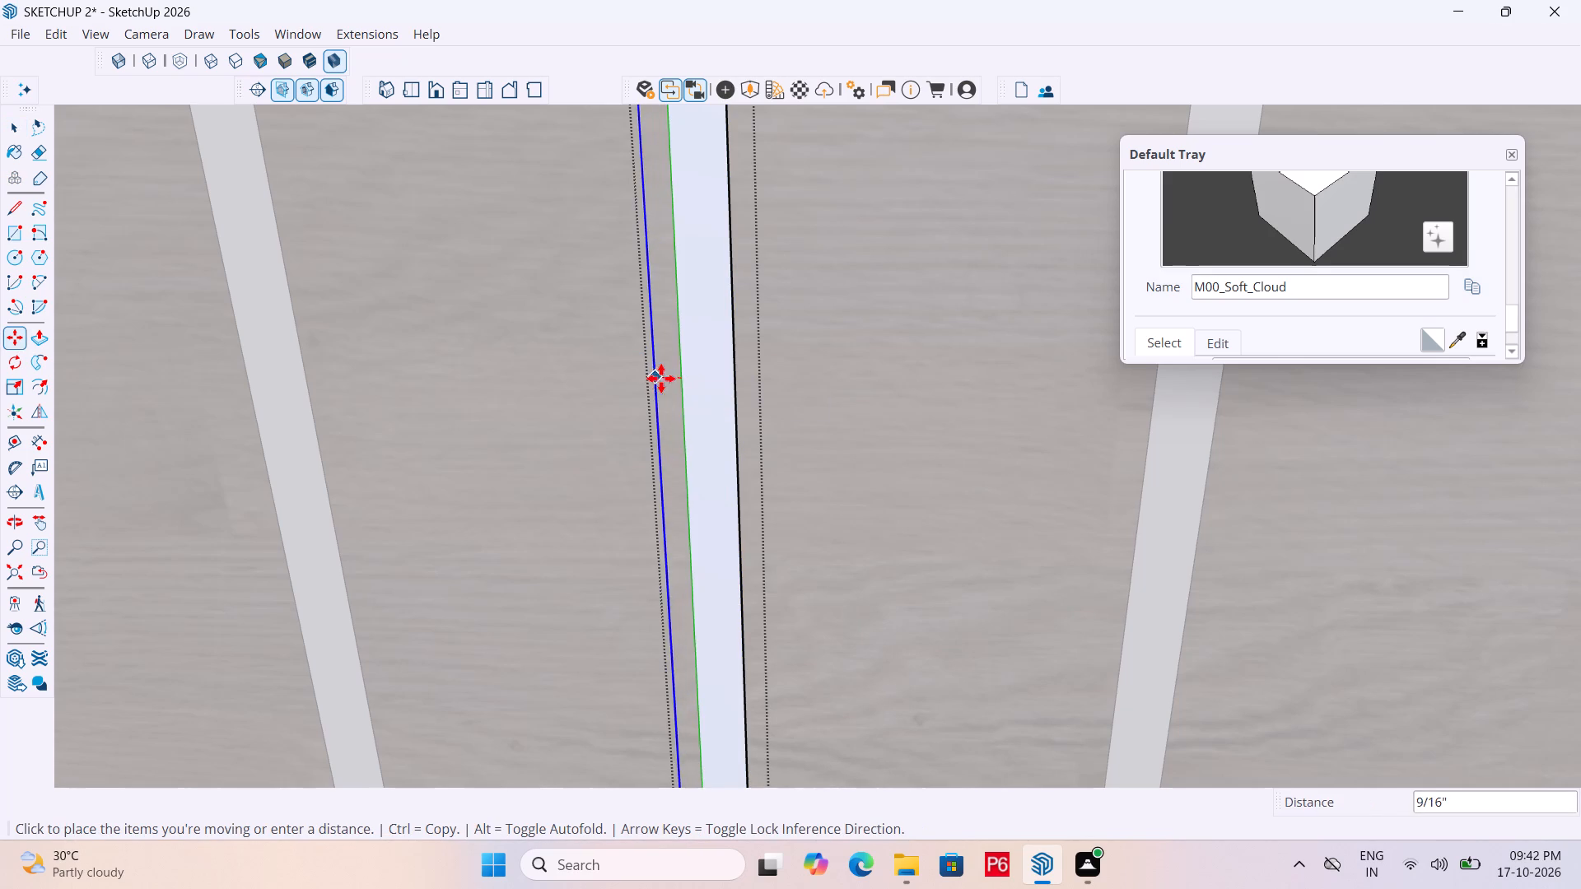
pyautogui.click(658, 379)
pyautogui.scroll(-14, 651, 366)
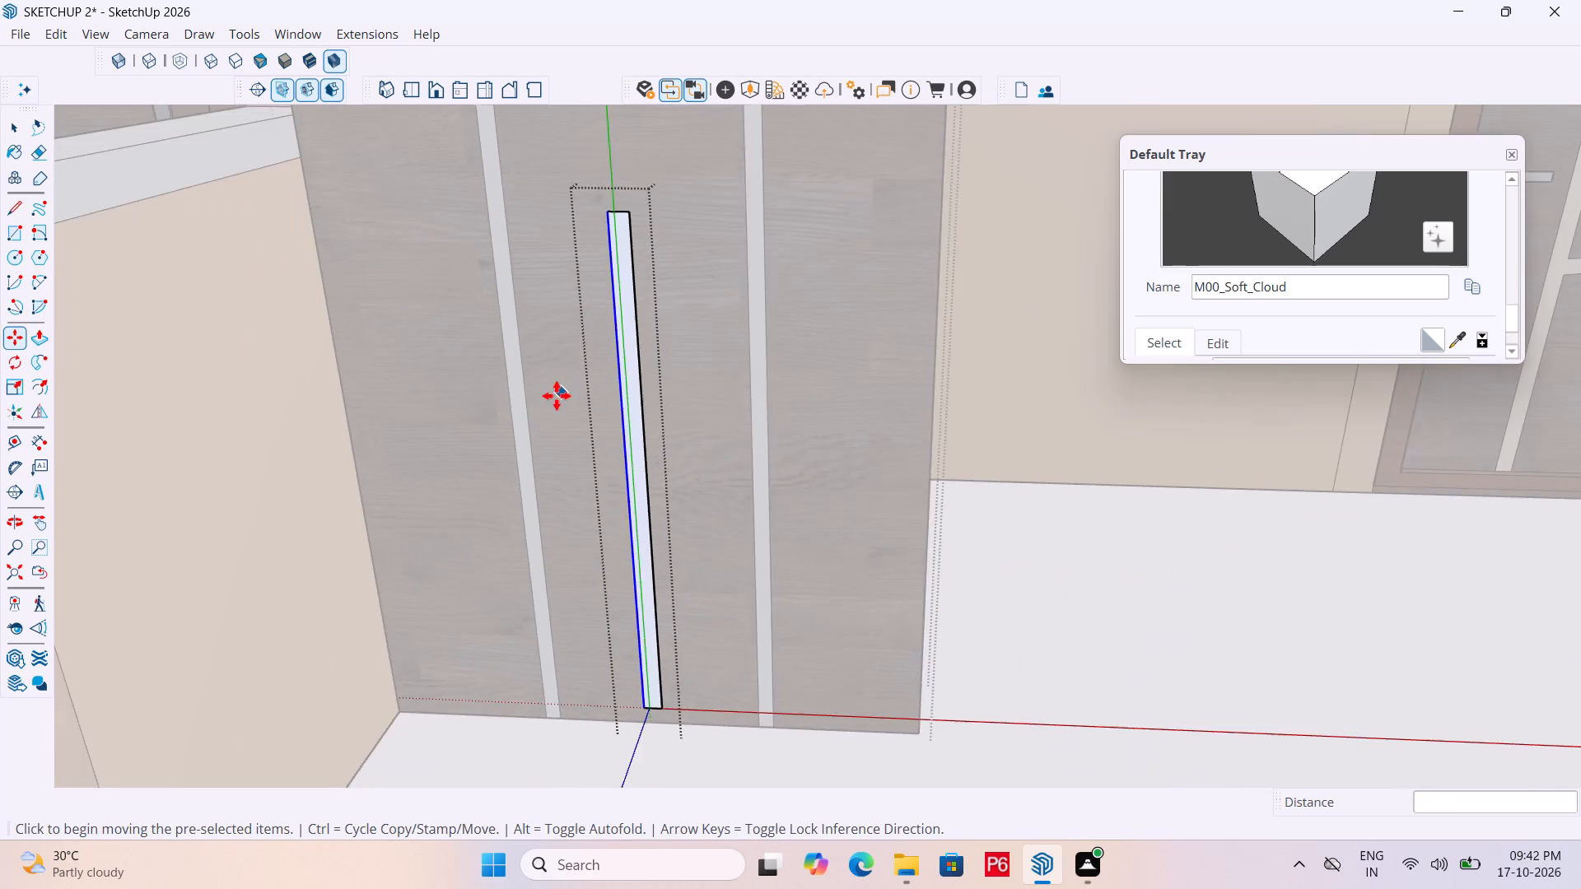
pyautogui.scroll(-11, 562, 376)
pyautogui.press('space')
pyautogui.scroll(-7, 660, 406)
pyautogui.scroll(-4, 710, 470)
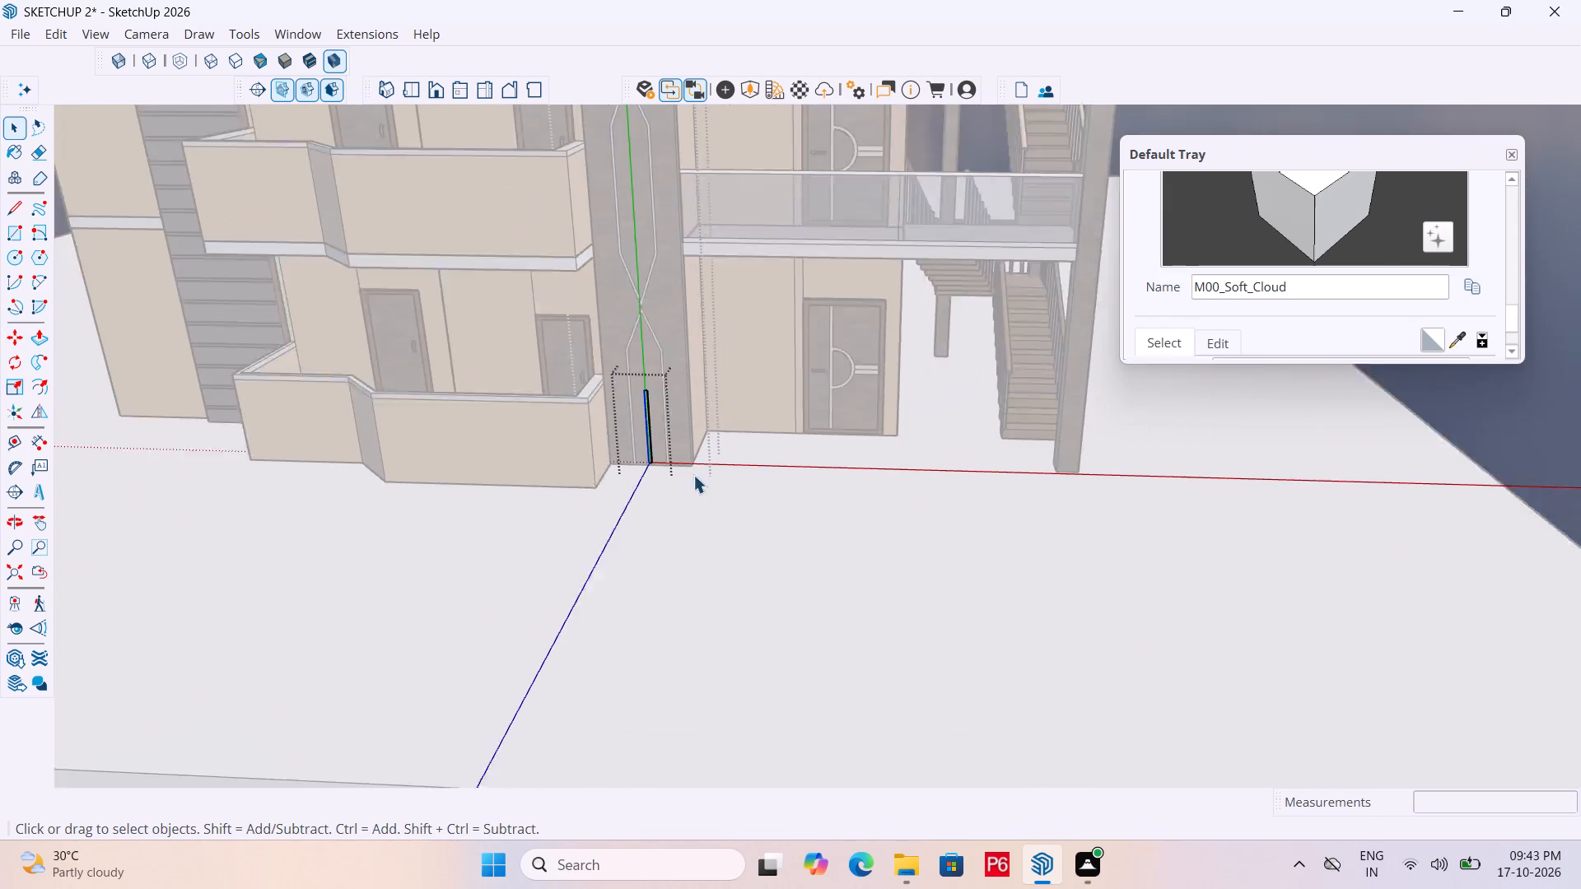
pyautogui.scroll(-1, 693, 475)
pyautogui.tripleClick(1441, 458)
pyautogui.click(1441, 458)
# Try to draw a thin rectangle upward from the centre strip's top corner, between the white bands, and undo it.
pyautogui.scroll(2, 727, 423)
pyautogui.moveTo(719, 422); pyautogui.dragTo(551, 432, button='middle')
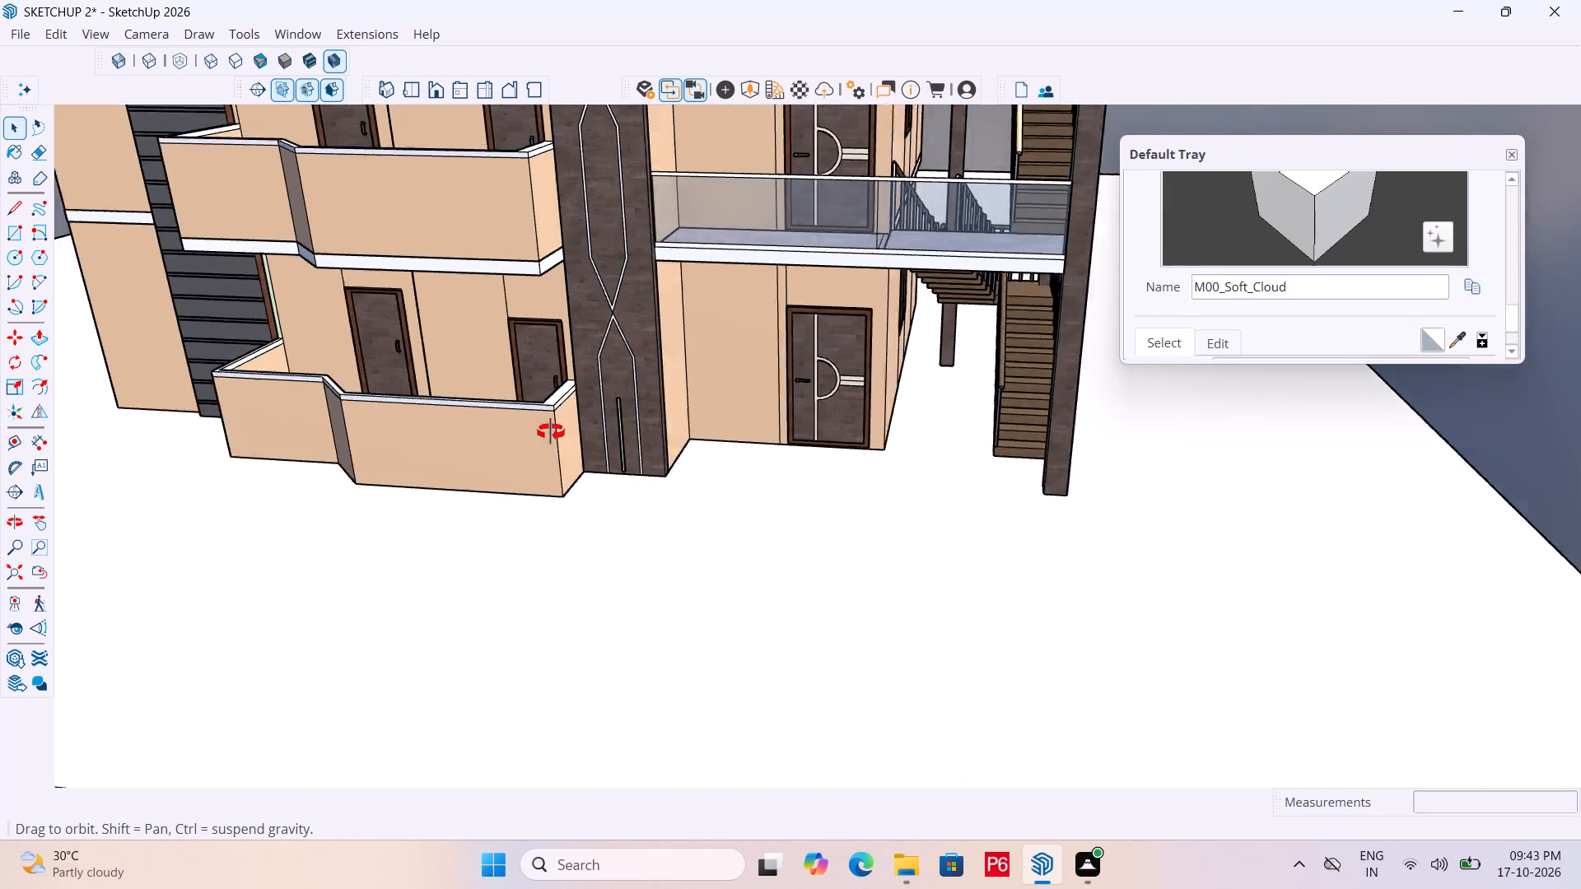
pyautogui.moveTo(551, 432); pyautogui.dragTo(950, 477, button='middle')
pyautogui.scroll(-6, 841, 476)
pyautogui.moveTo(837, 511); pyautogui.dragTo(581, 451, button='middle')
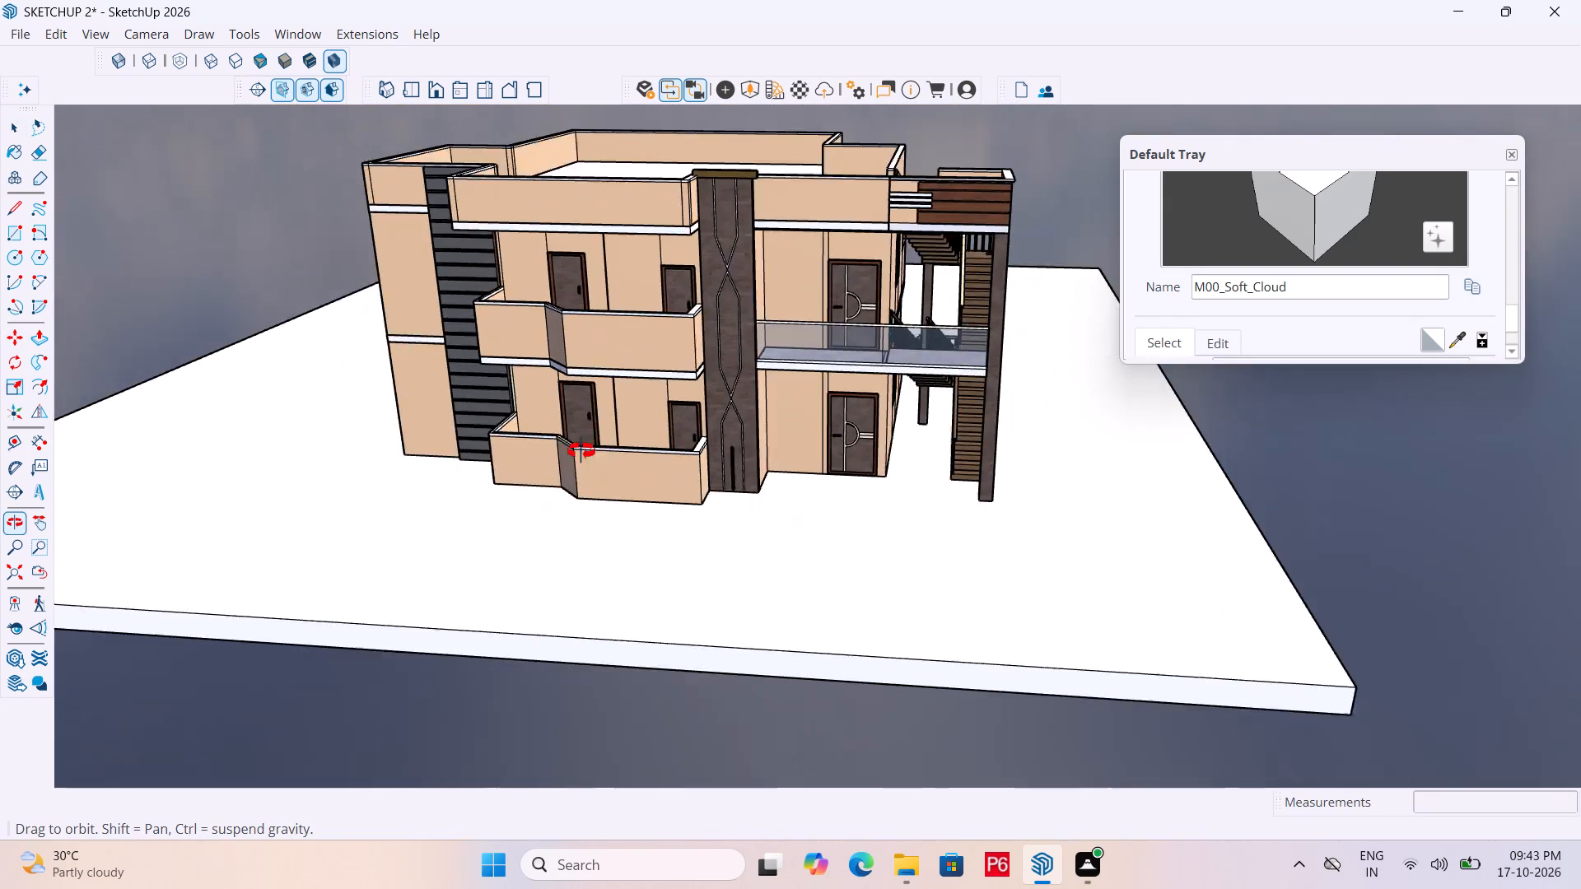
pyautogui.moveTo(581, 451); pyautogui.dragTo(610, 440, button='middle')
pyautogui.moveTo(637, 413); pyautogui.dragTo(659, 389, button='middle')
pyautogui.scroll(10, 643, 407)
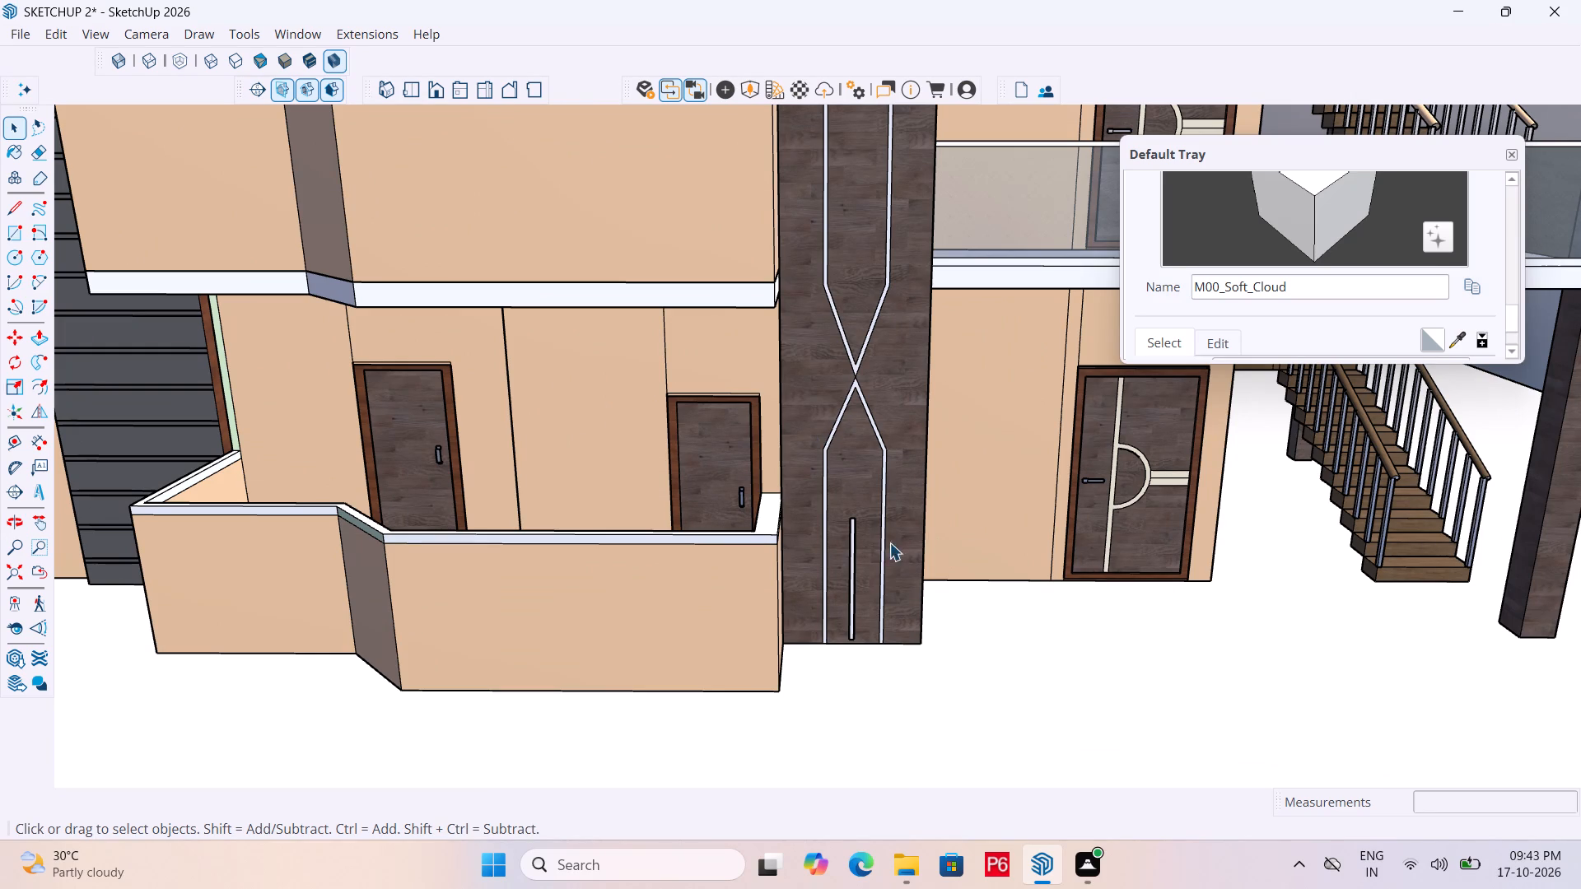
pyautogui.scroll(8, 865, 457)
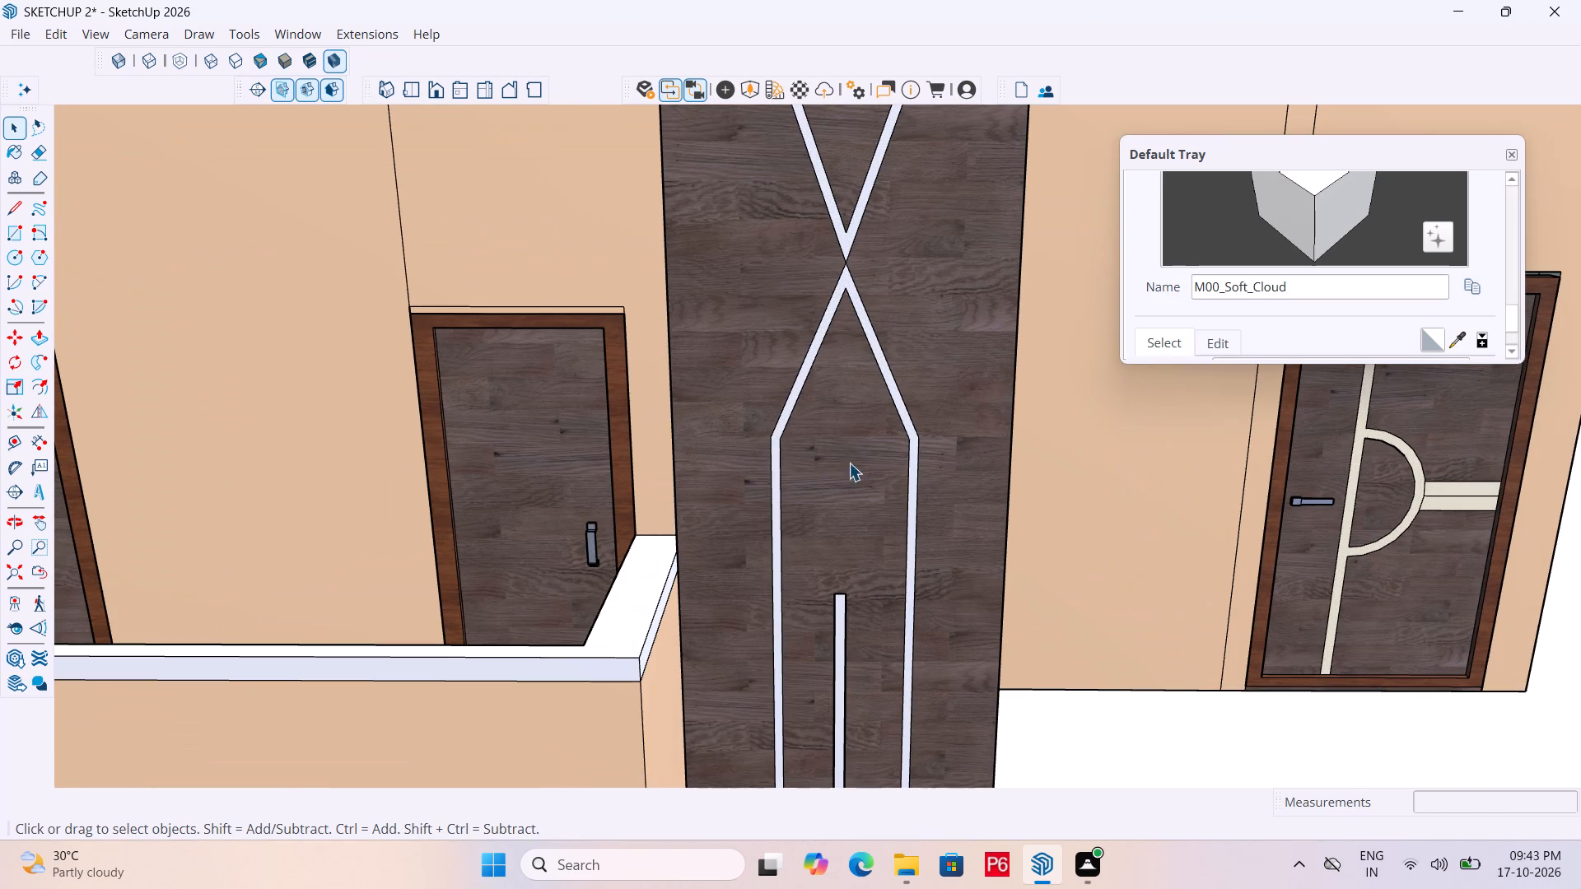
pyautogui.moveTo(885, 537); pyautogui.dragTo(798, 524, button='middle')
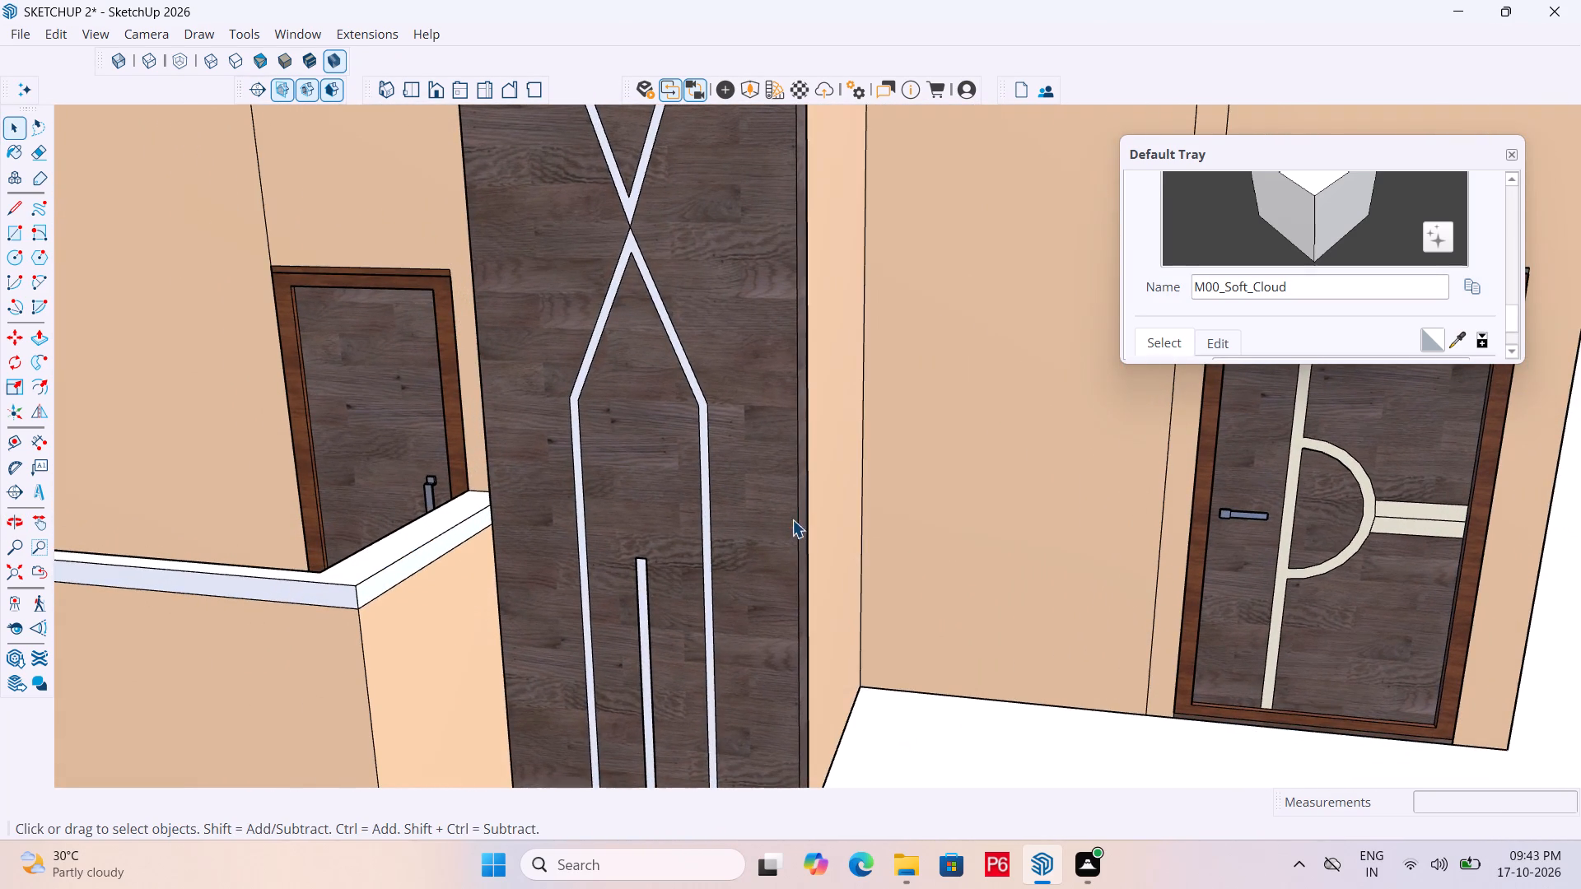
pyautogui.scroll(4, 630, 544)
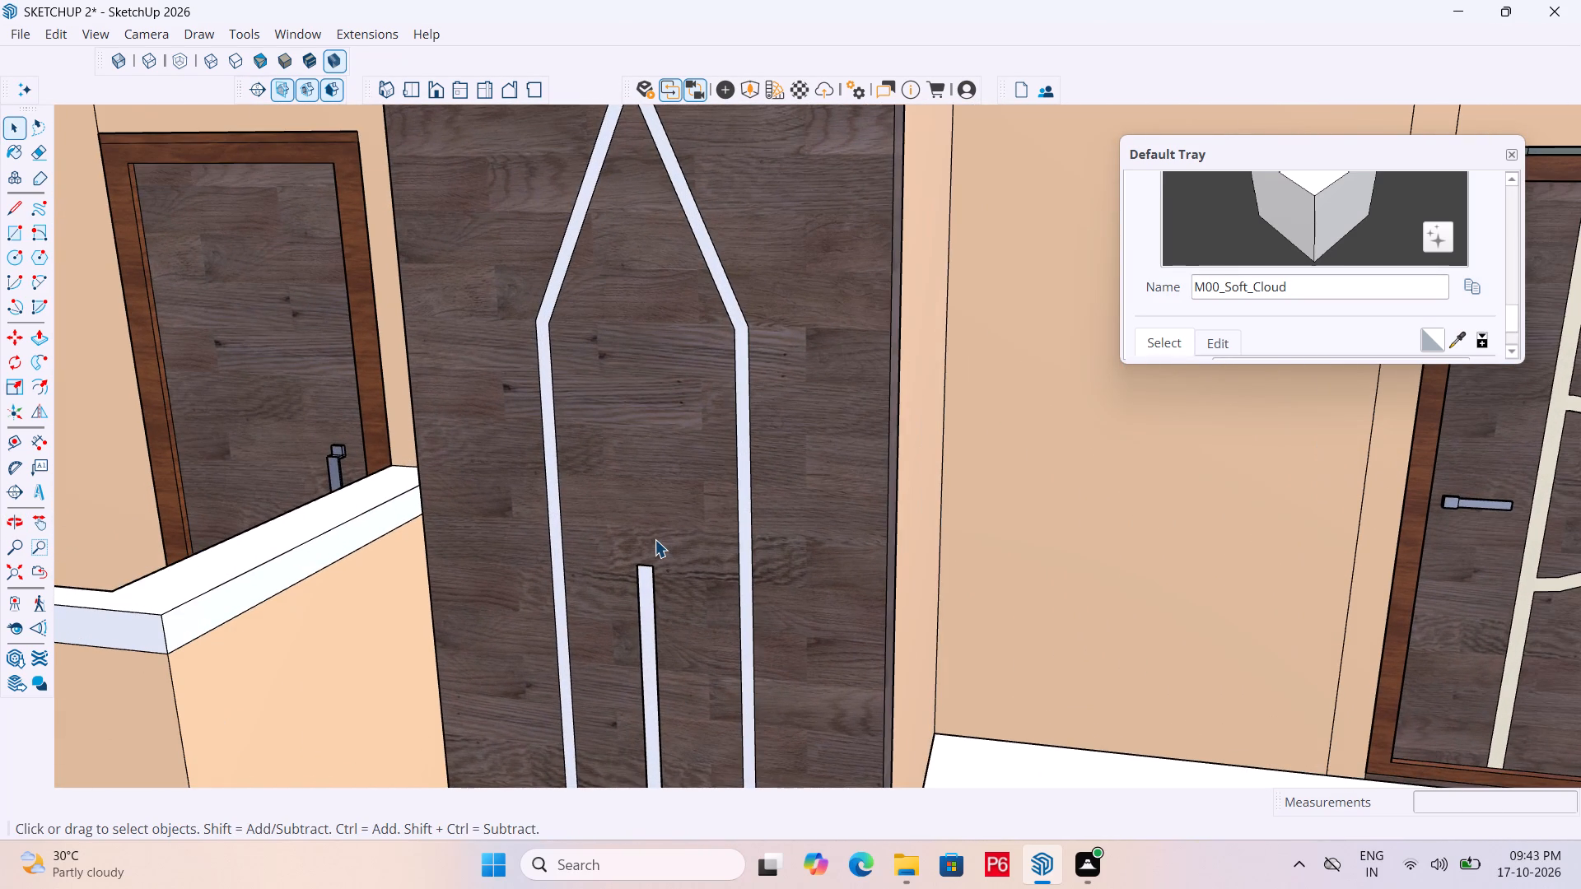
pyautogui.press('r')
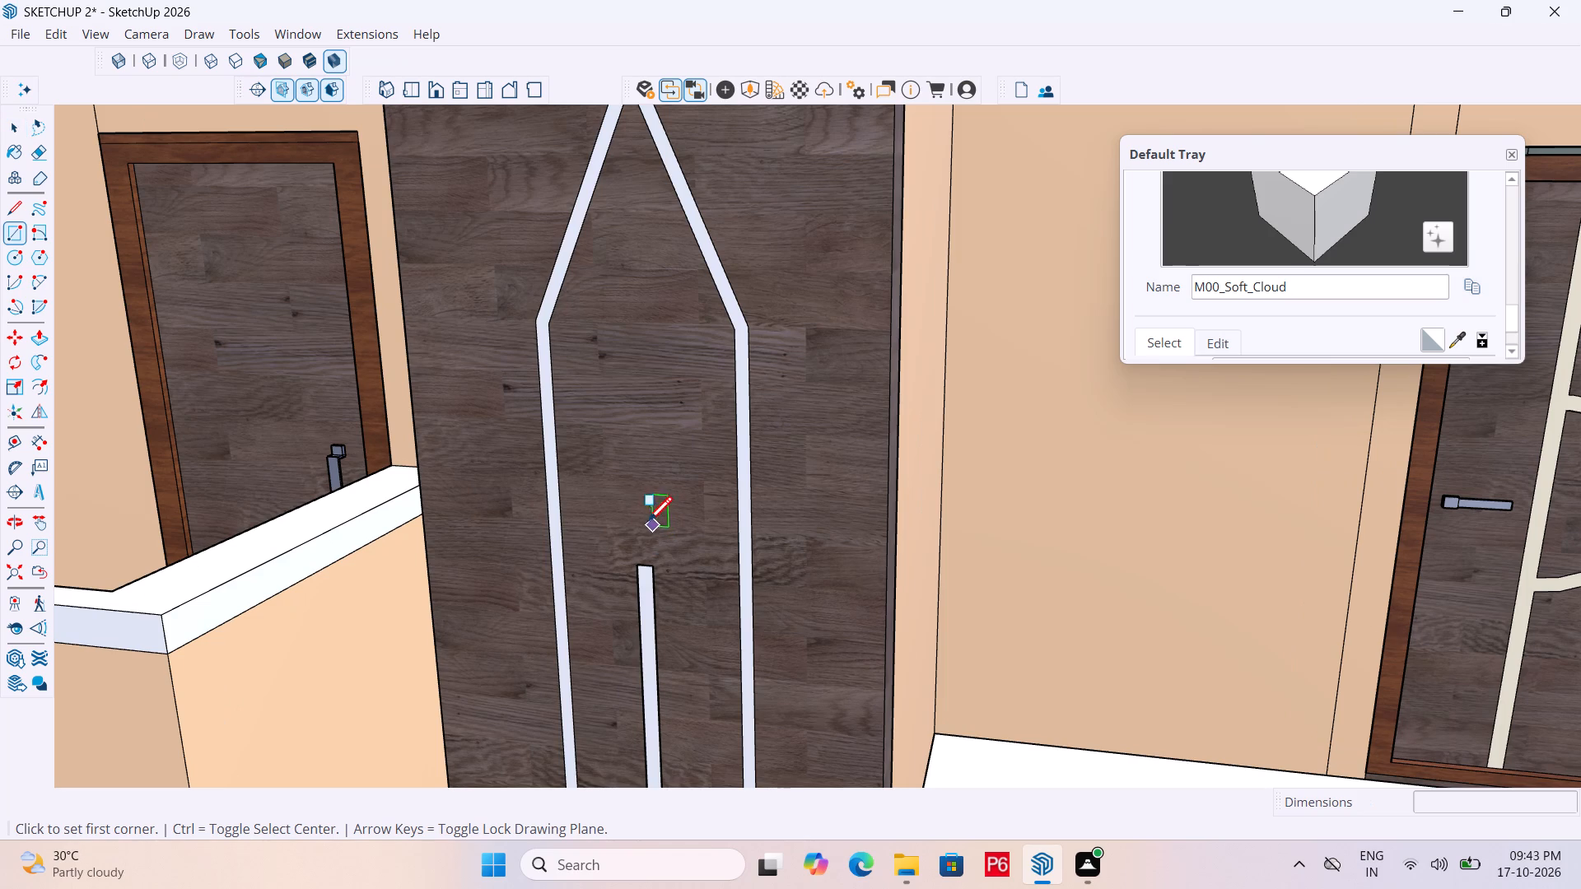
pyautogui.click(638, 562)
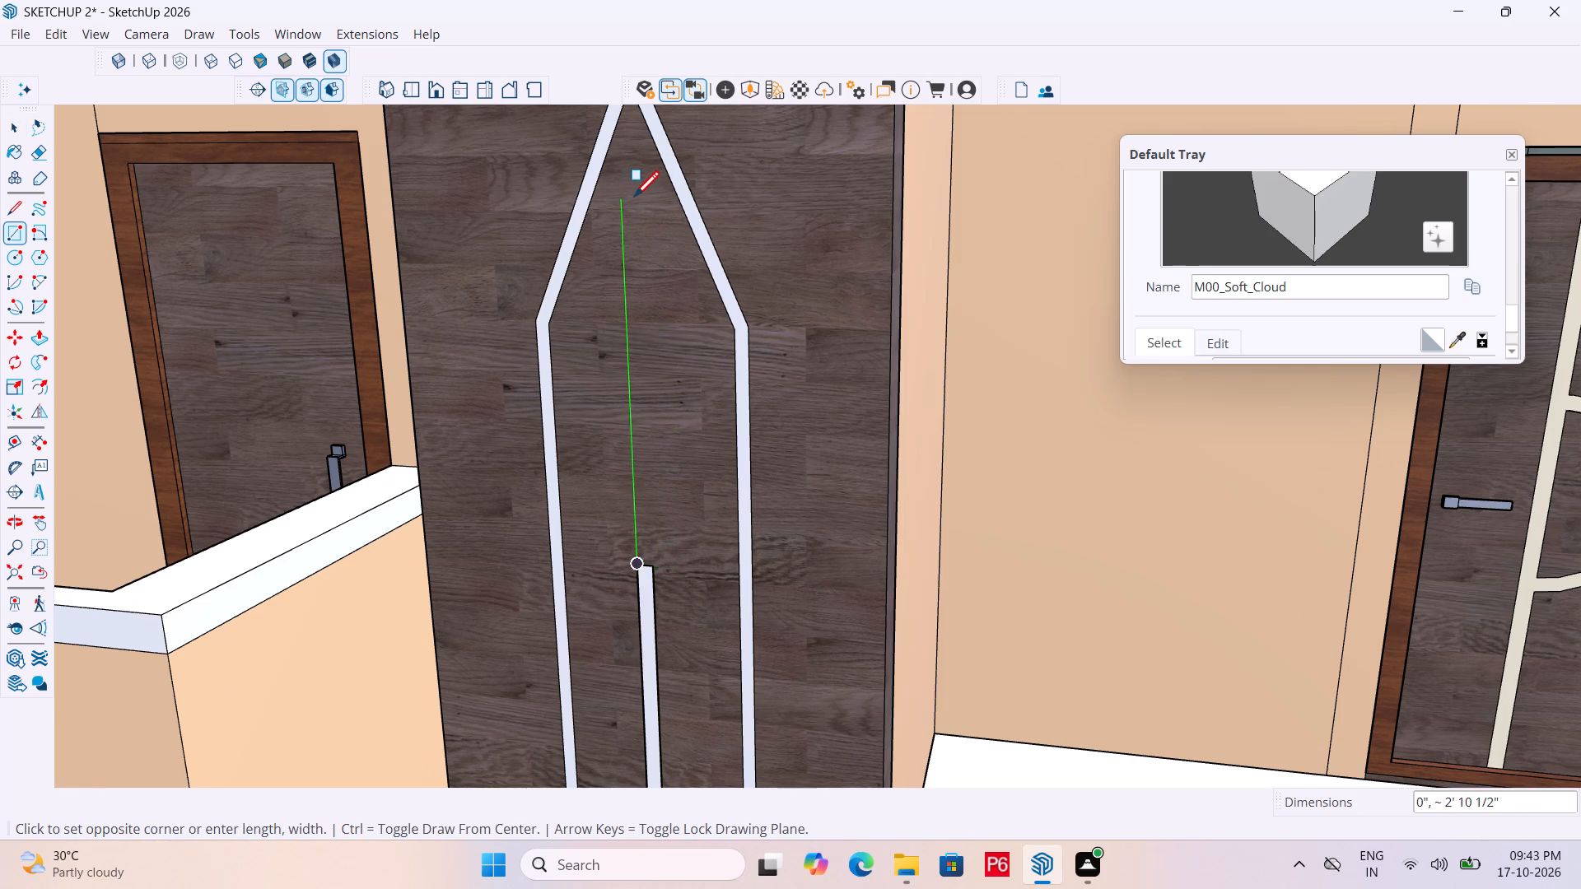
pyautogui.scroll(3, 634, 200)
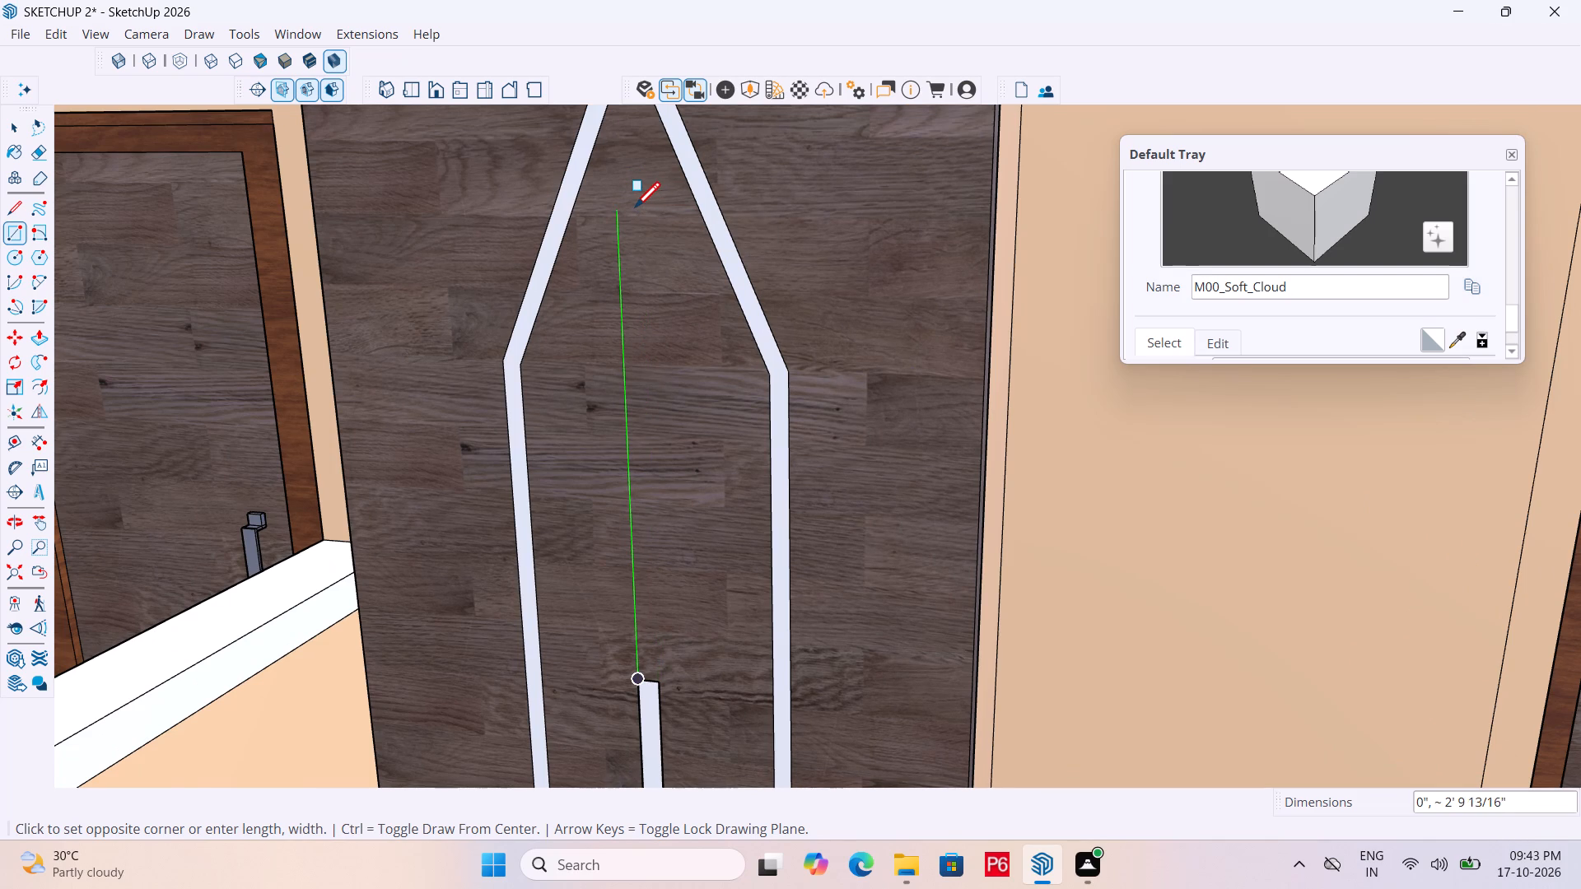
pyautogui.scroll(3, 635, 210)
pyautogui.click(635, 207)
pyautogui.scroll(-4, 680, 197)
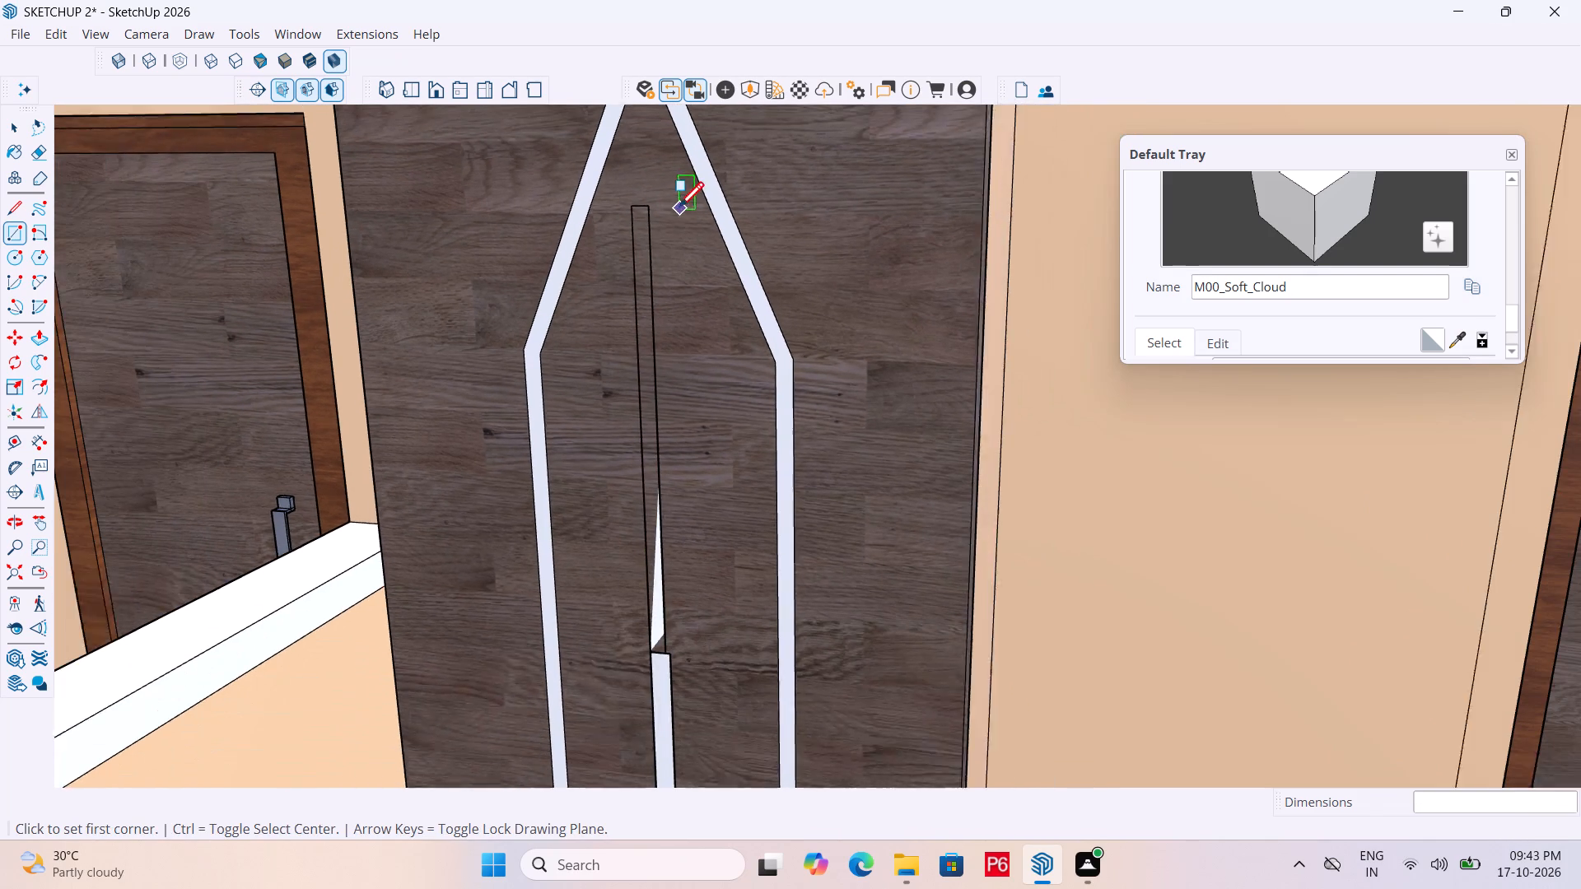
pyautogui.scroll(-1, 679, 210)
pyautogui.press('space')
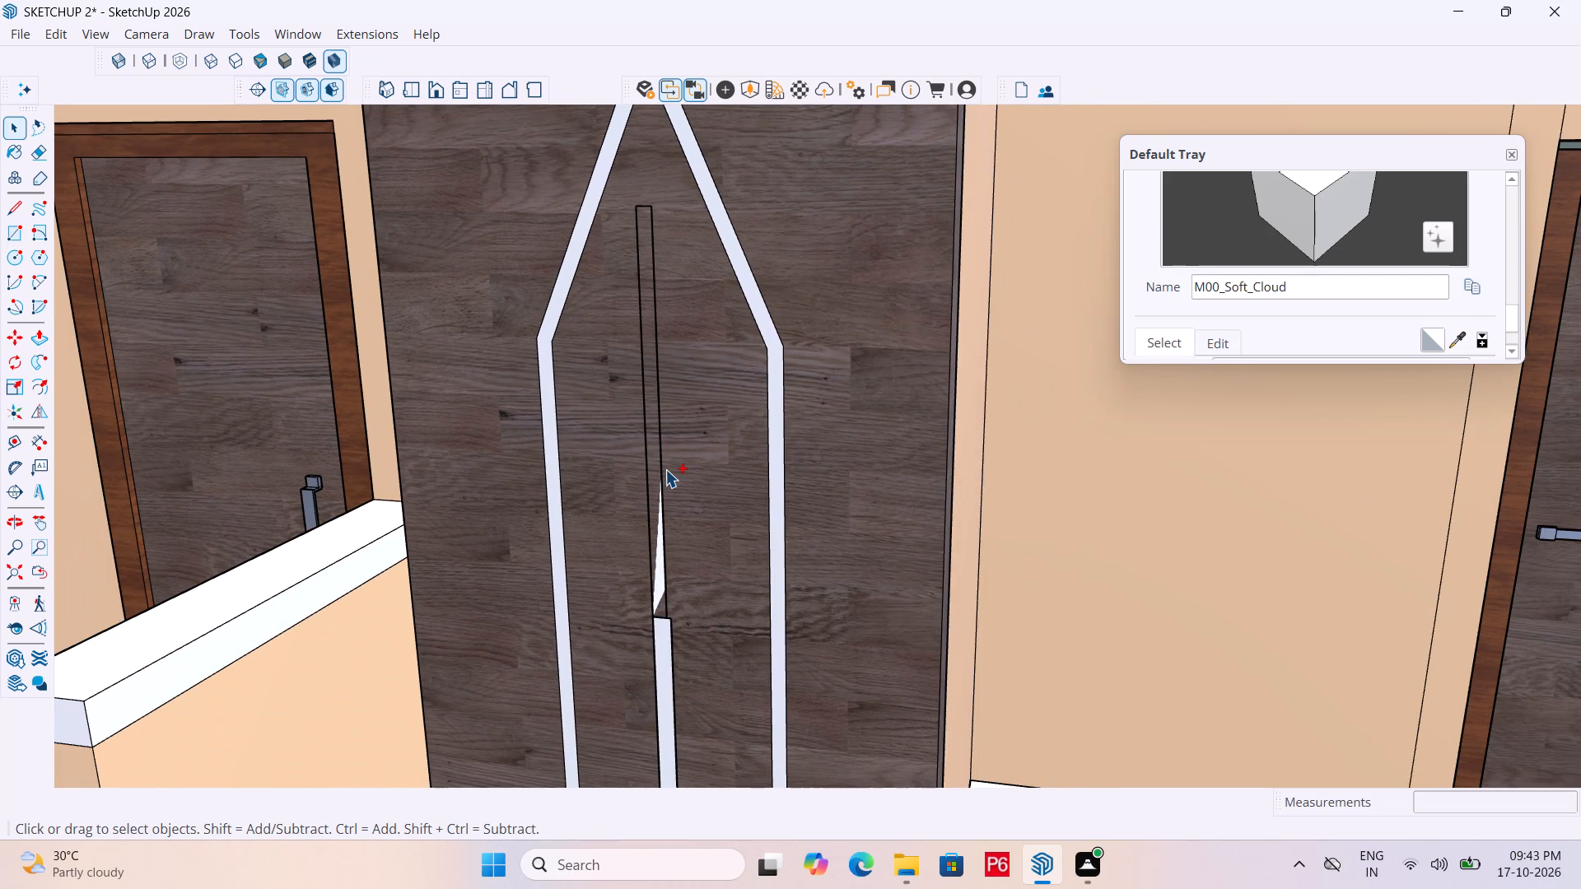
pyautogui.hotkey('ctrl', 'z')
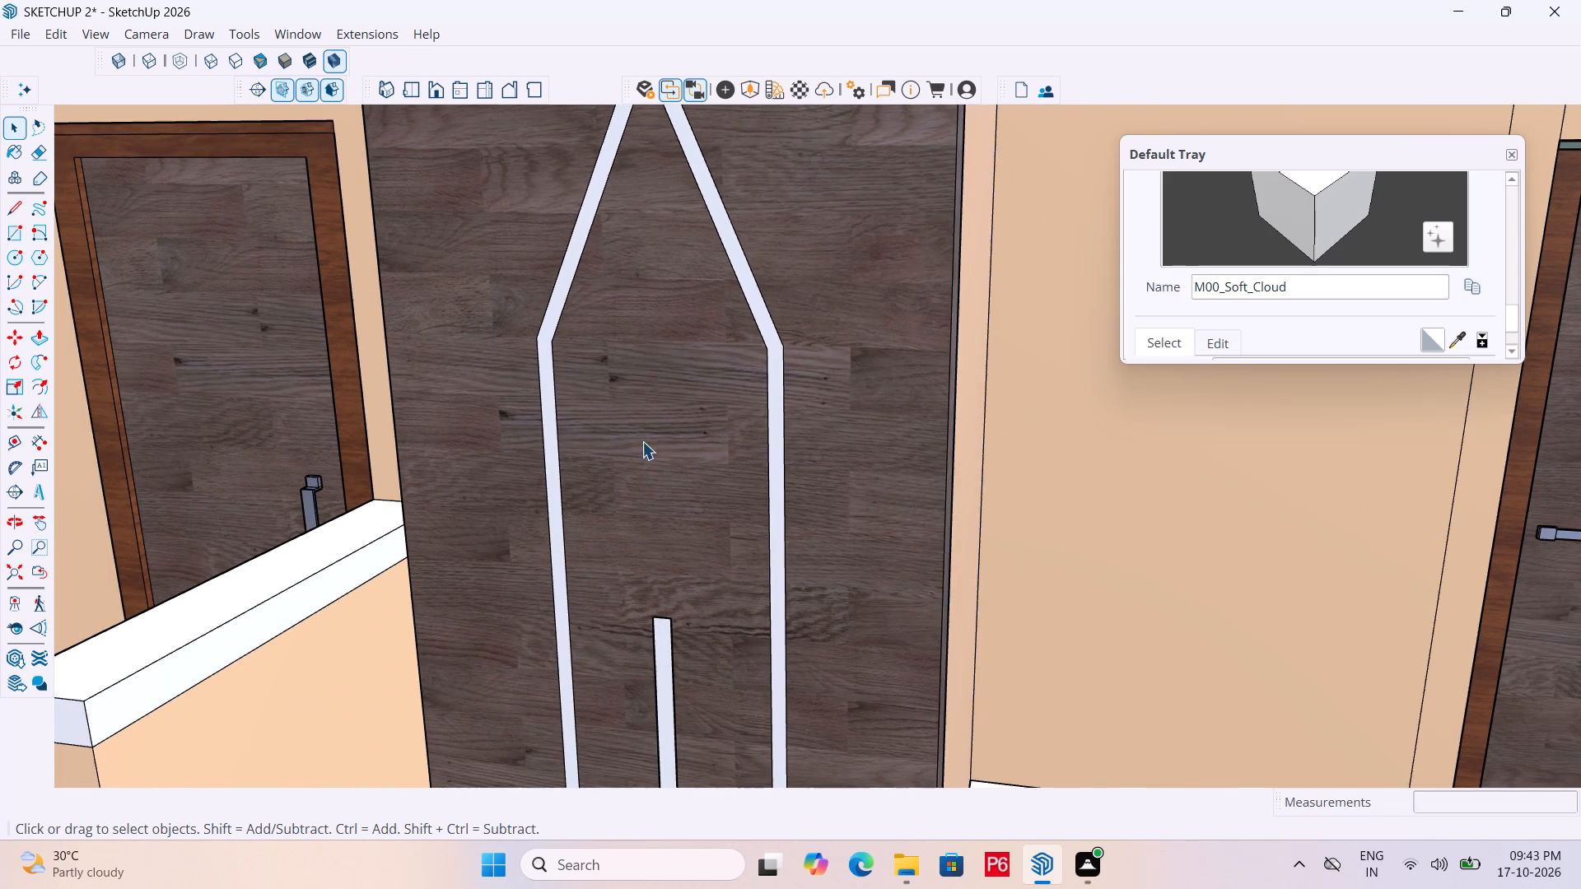
# Examine the house's front facade and the column's decorative panel from several angles.
pyautogui.scroll(-6, 642, 441)
pyautogui.press('space')
pyautogui.scroll(-12, 628, 440)
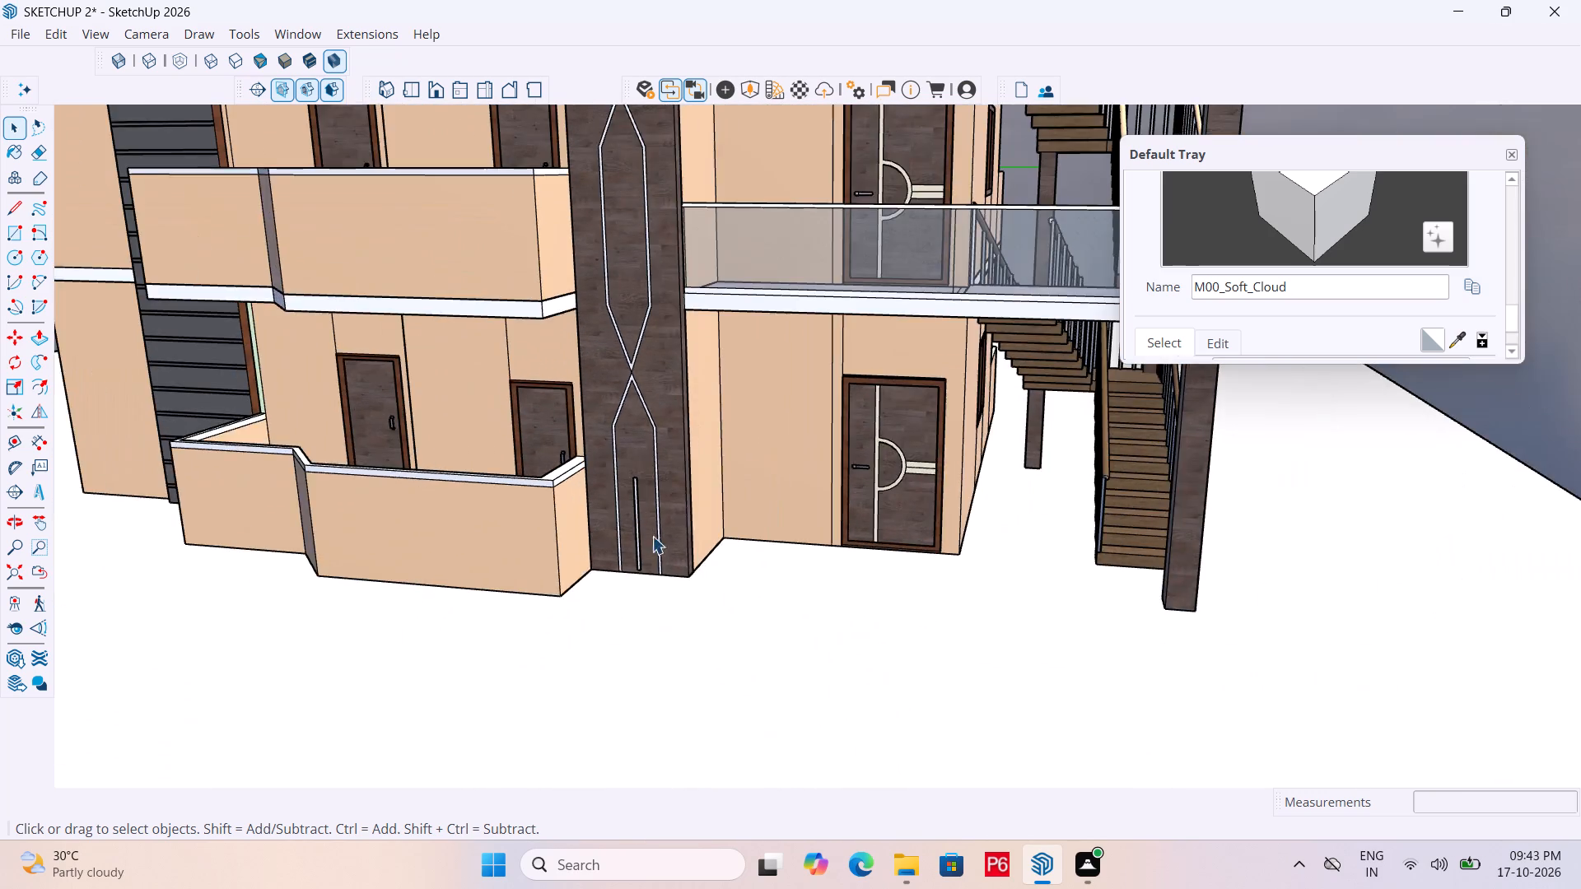
pyautogui.scroll(-4, 708, 502)
pyautogui.press('space')
pyautogui.doubleClick(1472, 476)
pyautogui.moveTo(609, 444); pyautogui.dragTo(898, 447, button='middle')
pyautogui.scroll(-4, 865, 485)
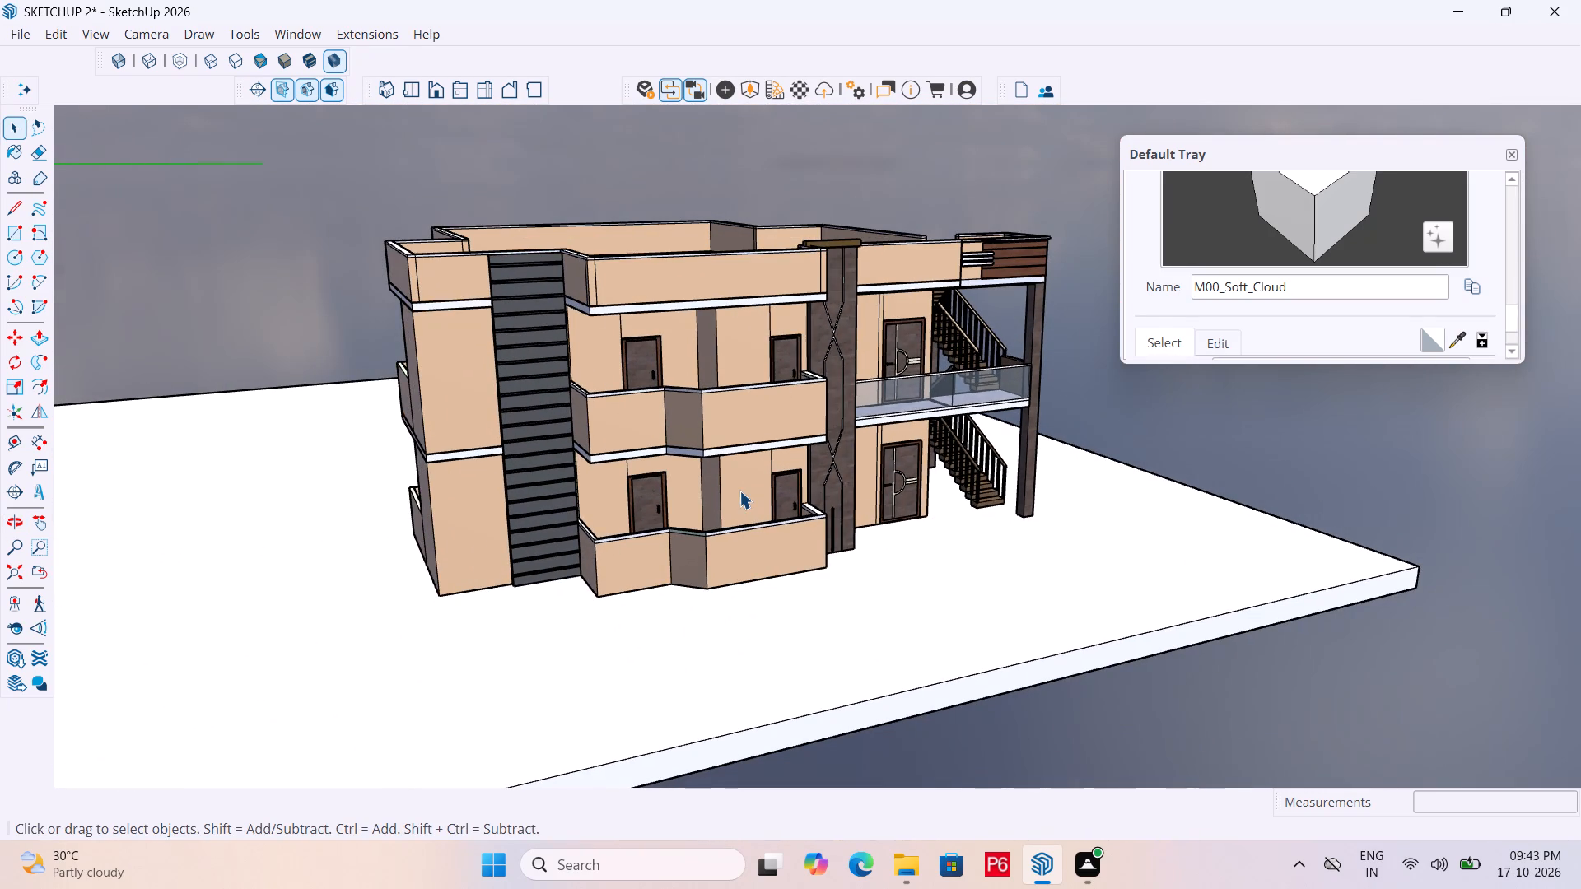
pyautogui.moveTo(709, 540); pyautogui.dragTo(647, 542, button='middle')
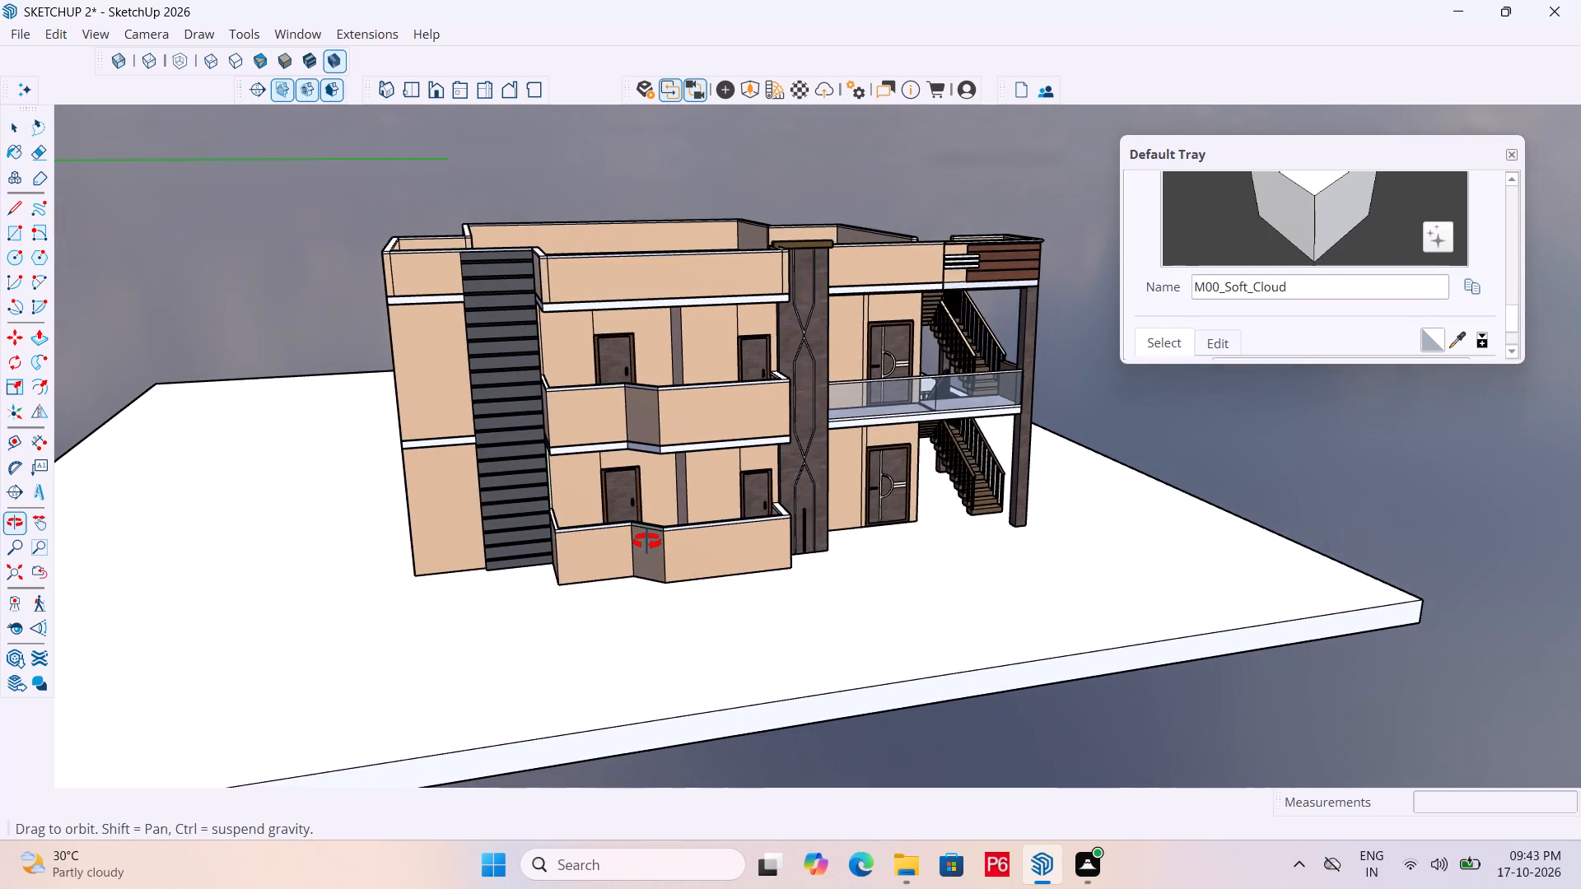
pyautogui.moveTo(647, 542); pyautogui.dragTo(633, 541, button='middle')
pyautogui.moveTo(960, 424); pyautogui.dragTo(820, 417, button='middle')
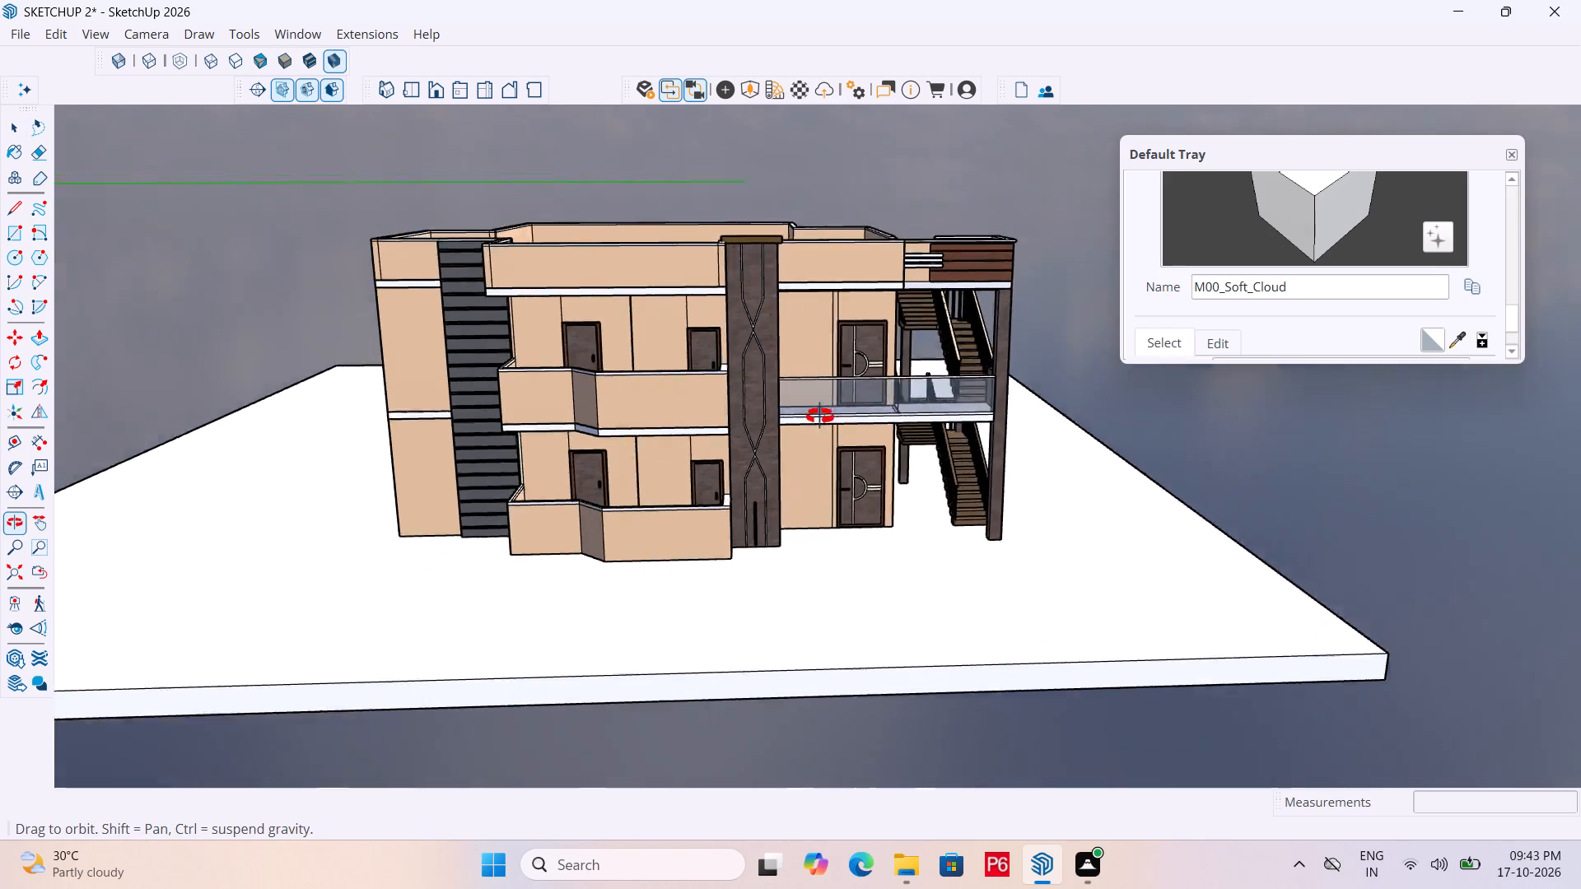
pyautogui.moveTo(820, 417); pyautogui.dragTo(655, 413, button='middle')
# Save the model.
pyautogui.hotkey('ctrl', 's')
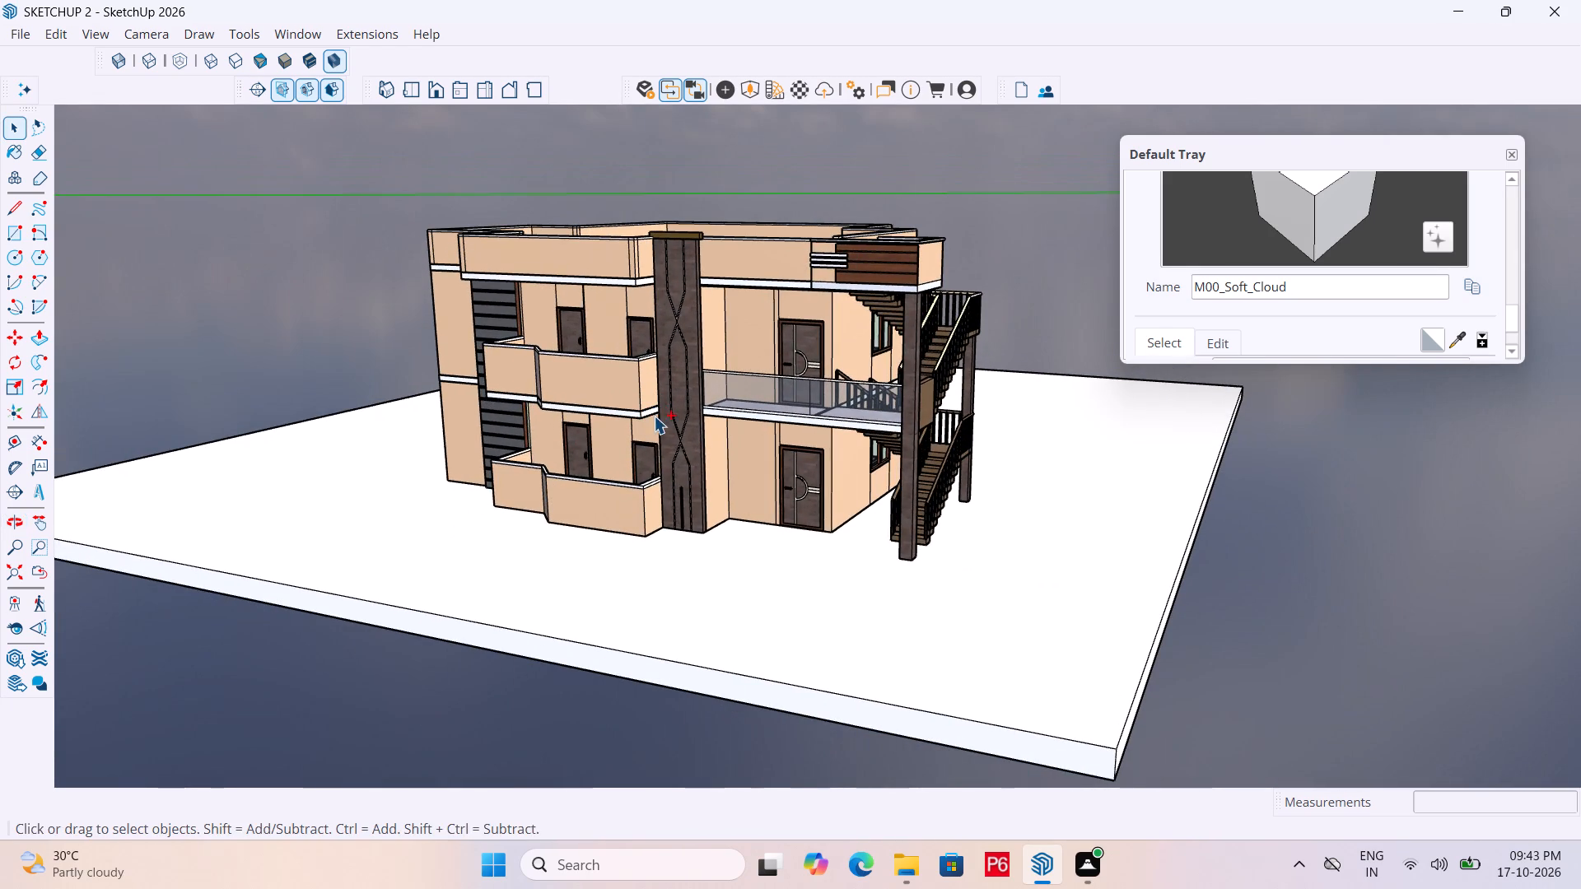
pyautogui.hotkey('ctrl', 's')
# Open the white slab band group at first-floor level and select its long face beneath the rear balcony.
pyautogui.moveTo(773, 502); pyautogui.dragTo(710, 476, button='middle')
pyautogui.scroll(-5, 740, 490)
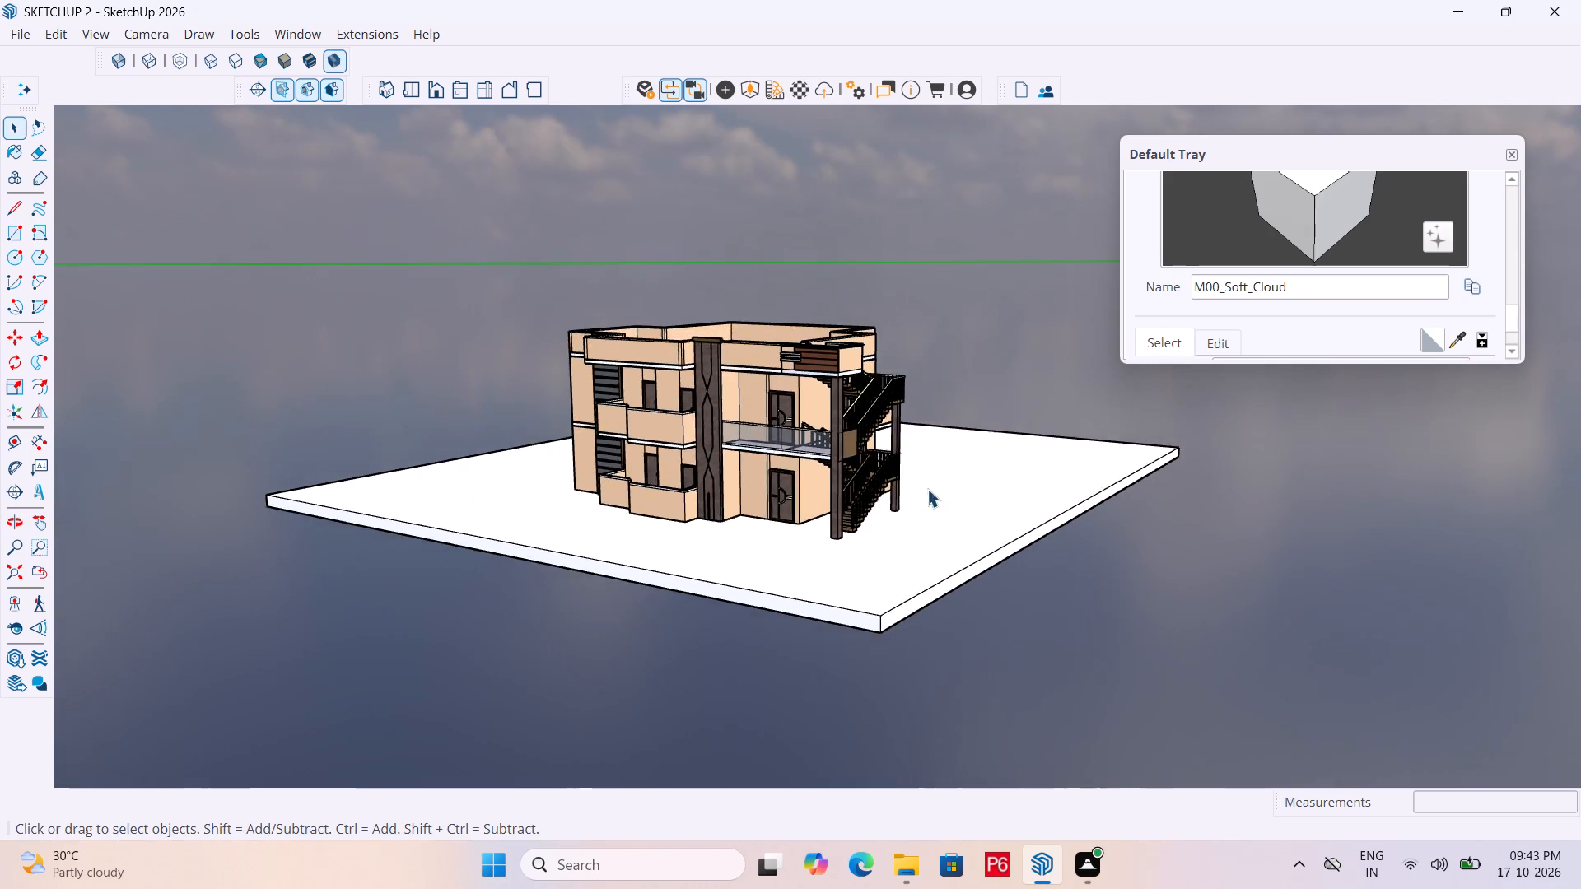
pyautogui.moveTo(943, 487); pyautogui.dragTo(575, 533, button='middle')
pyautogui.scroll(7, 891, 368)
pyautogui.middleClick(893, 367)
pyautogui.moveTo(933, 373); pyautogui.dragTo(462, 357, button='middle')
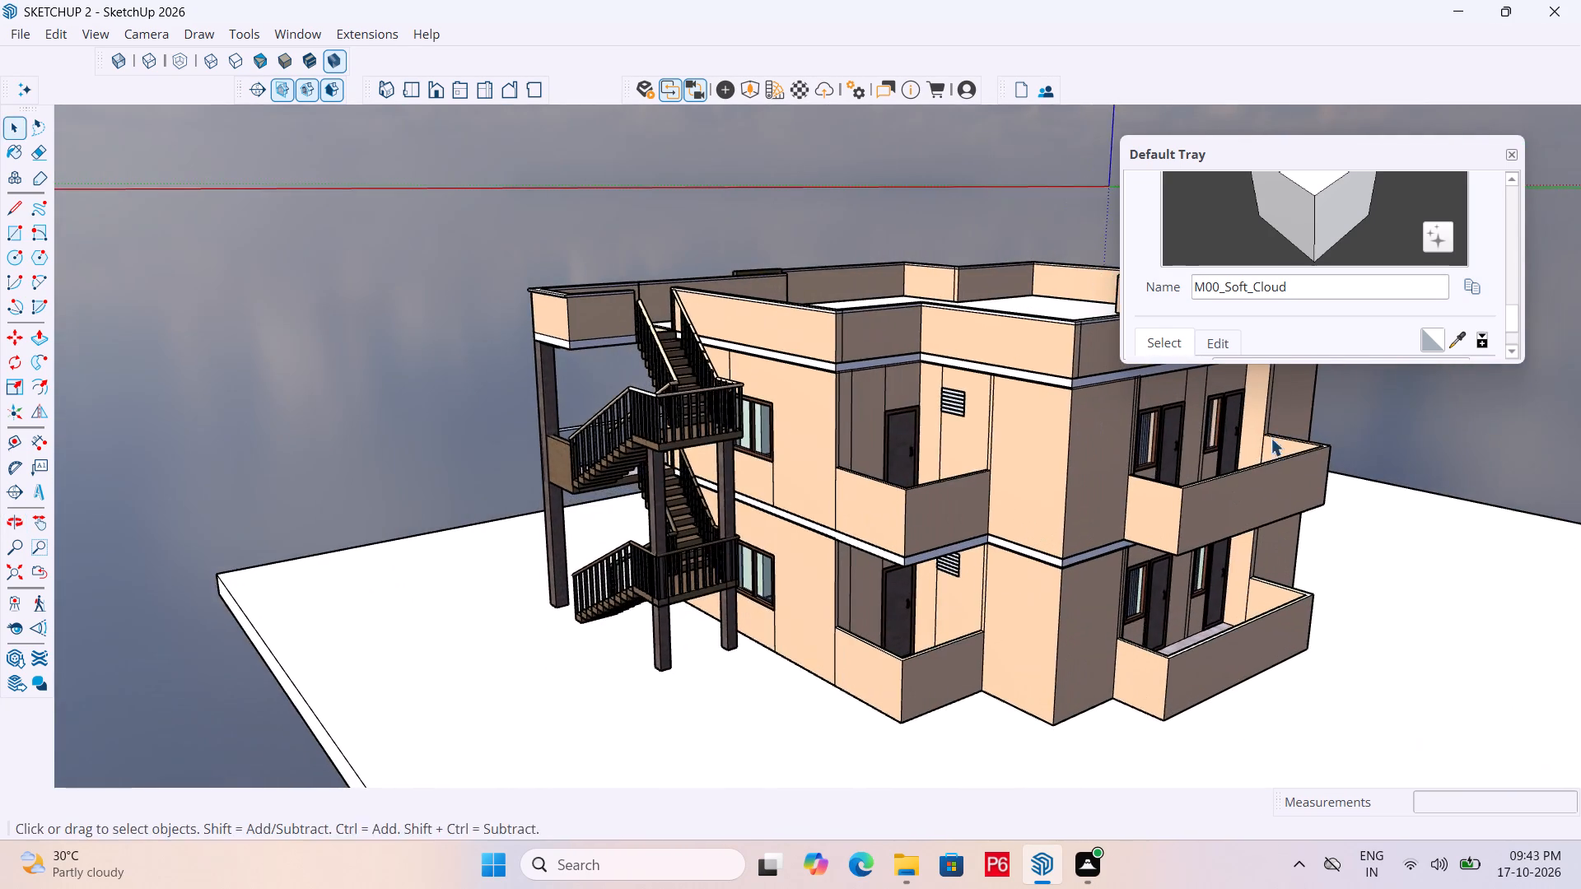
pyautogui.moveTo(1256, 435); pyautogui.dragTo(541, 393, button='middle')
pyautogui.scroll(3, 830, 629)
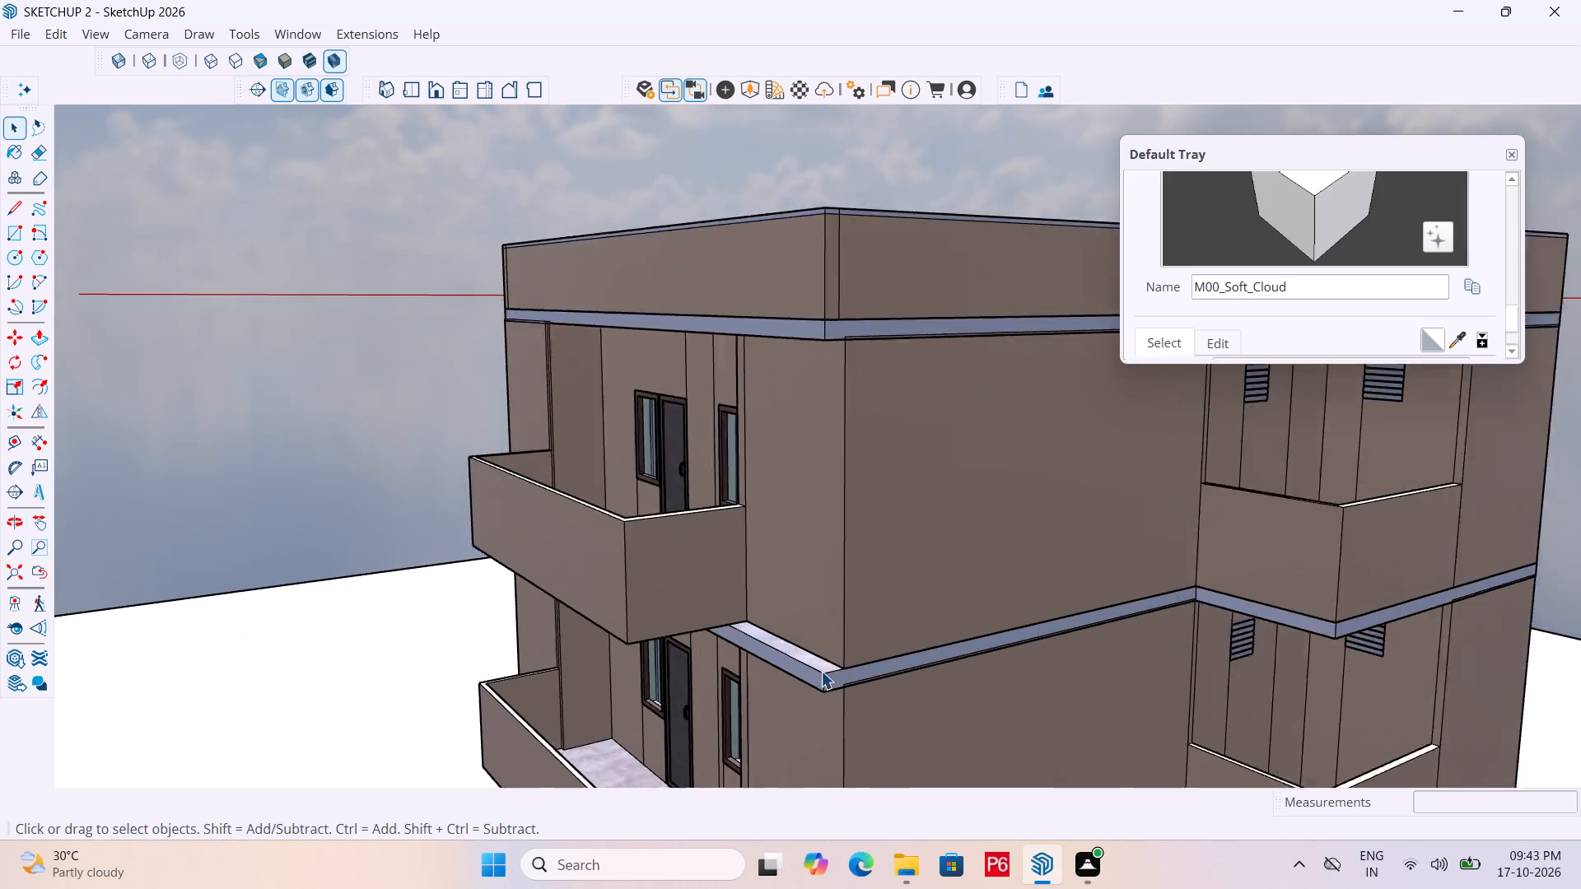
pyautogui.scroll(4, 821, 671)
pyautogui.moveTo(784, 687); pyautogui.dragTo(900, 544, button='middle')
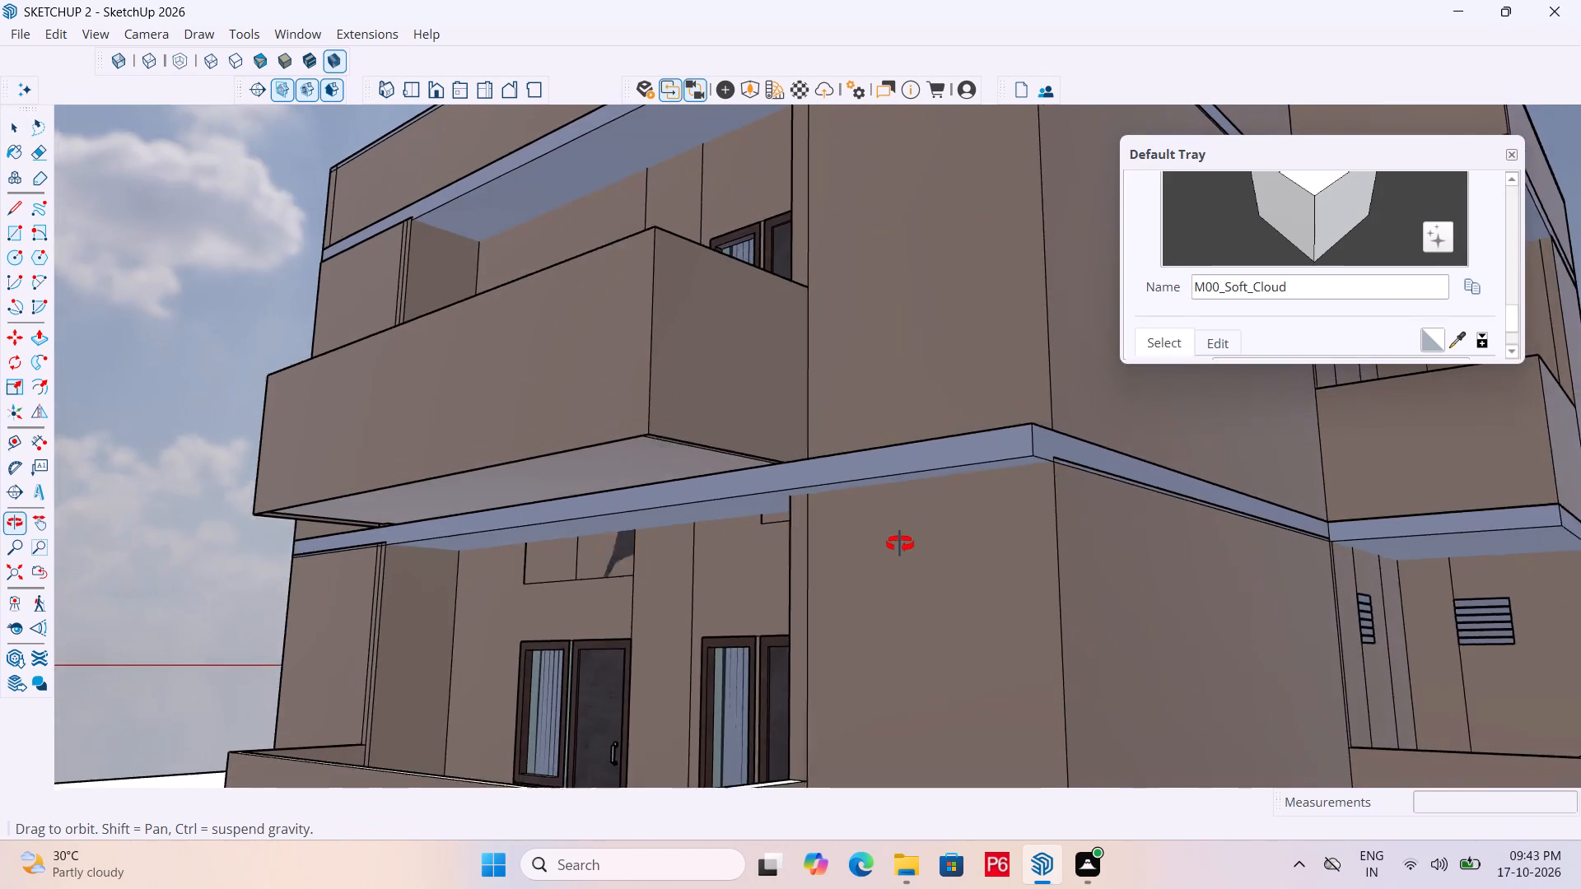
pyautogui.moveTo(900, 544); pyautogui.dragTo(893, 555, button='middle')
pyautogui.scroll(1, 925, 479)
pyautogui.click(942, 474)
pyautogui.click(944, 474)
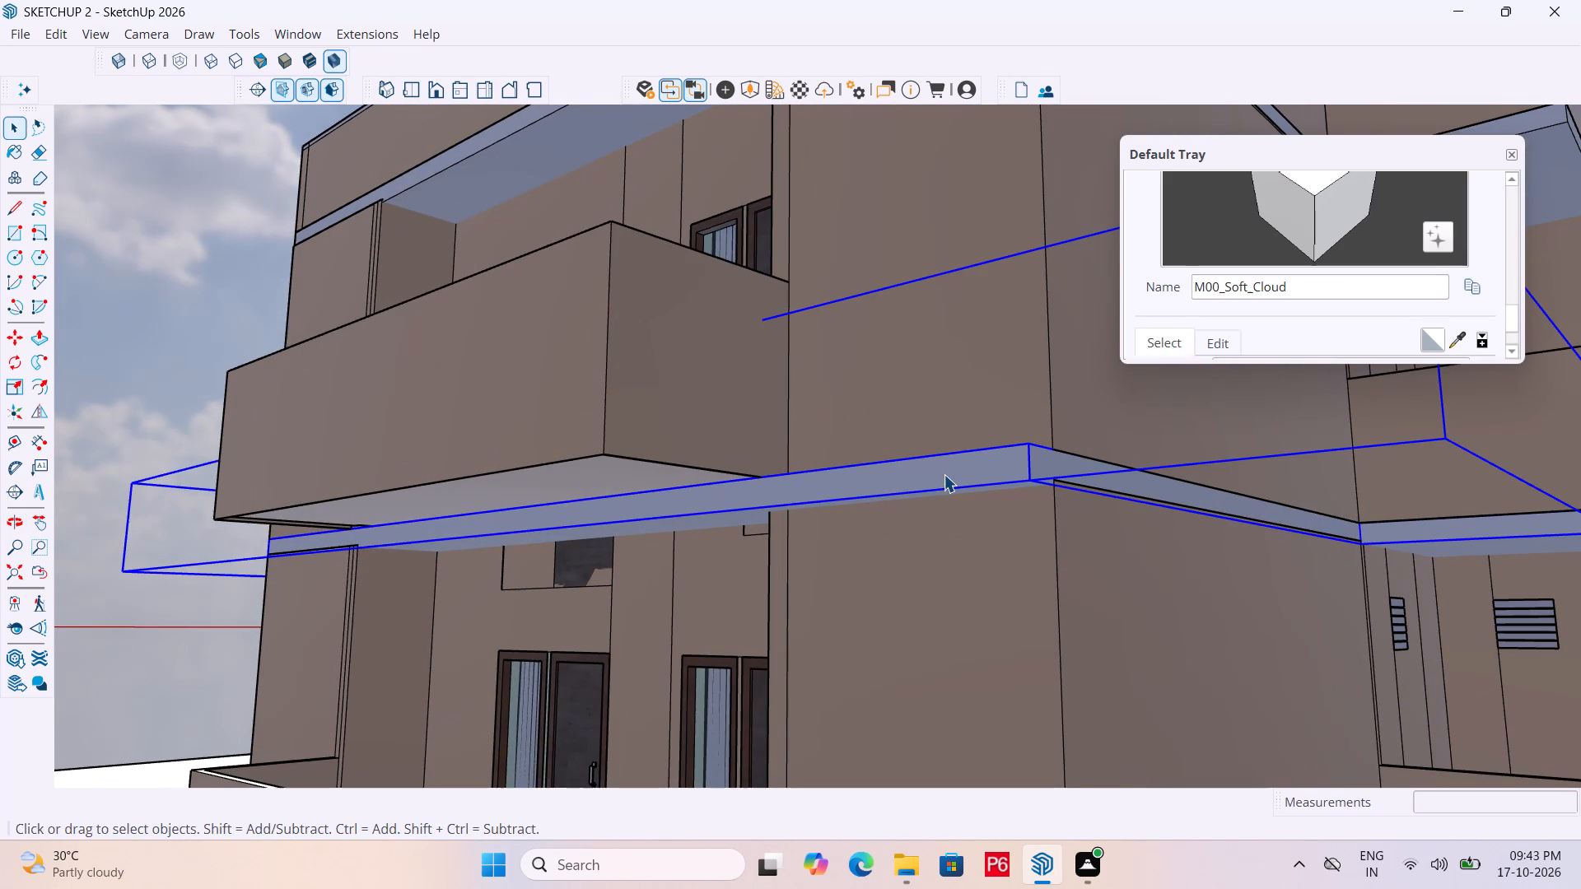
pyautogui.doubleClick(872, 475)
pyautogui.click(840, 482)
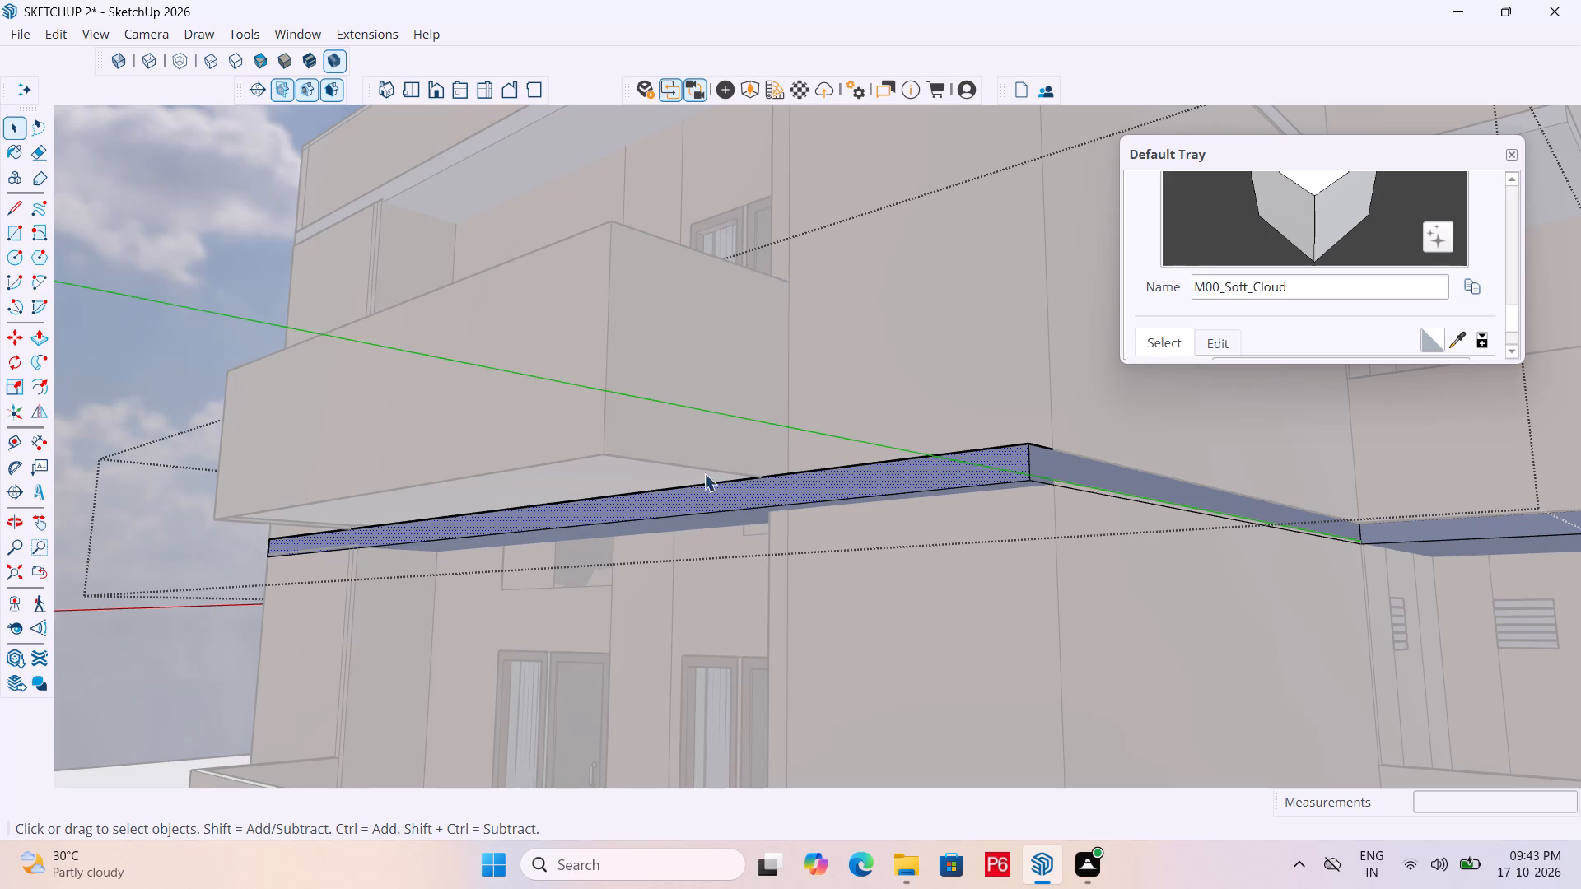
# Split the slab band's long face with a 7" vertical line where the rear balcony's side wall meets it.
pyautogui.moveTo(310, 546); pyautogui.dragTo(422, 540, button='middle')
pyautogui.scroll(1, 447, 532)
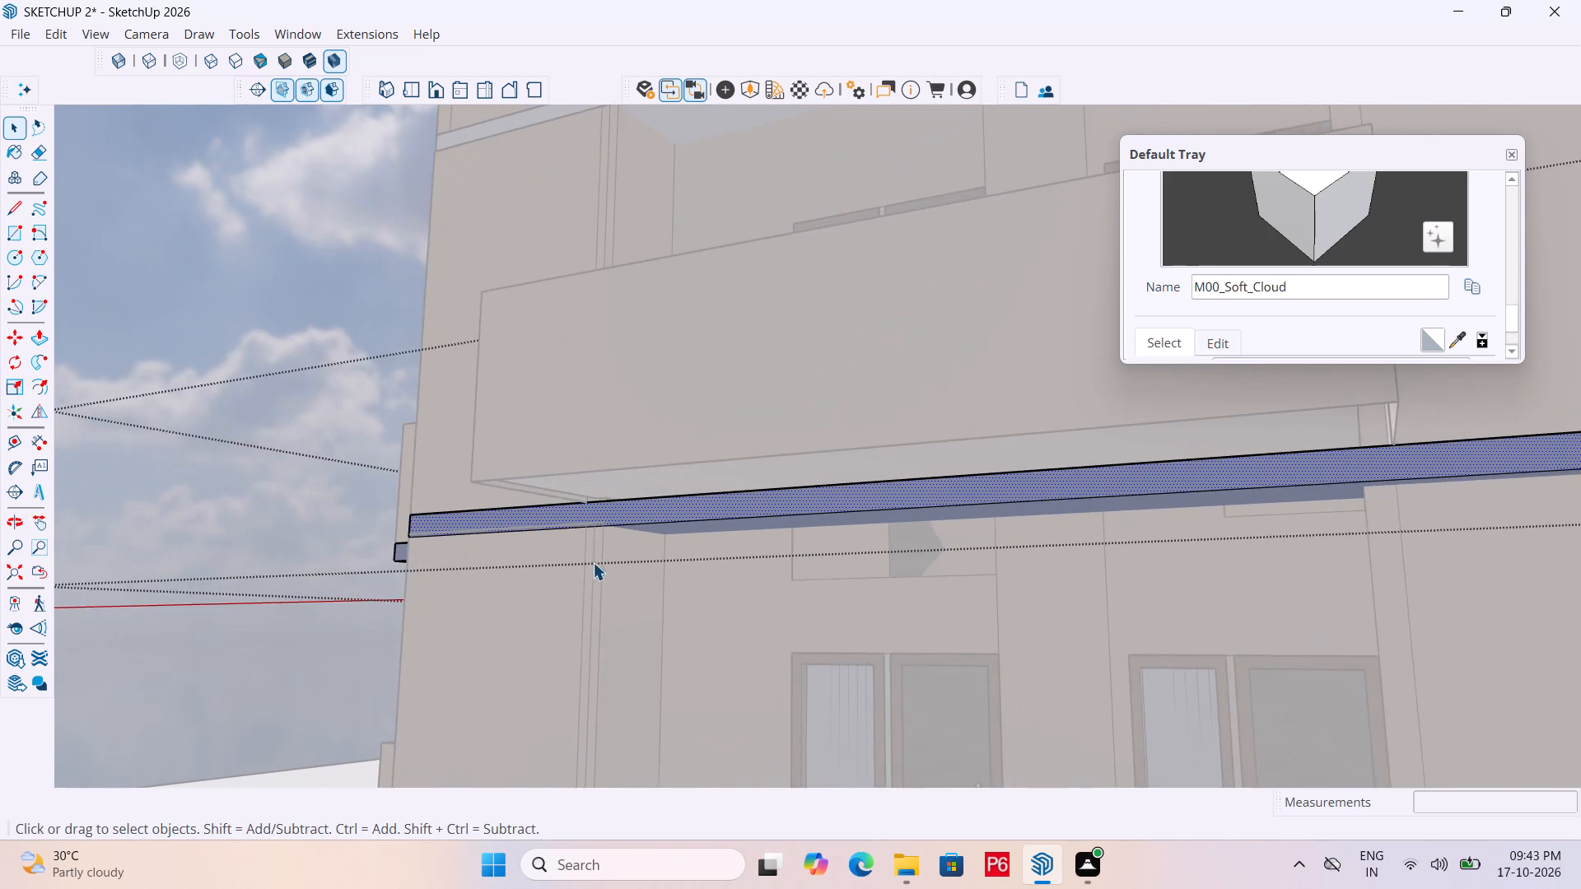
pyautogui.scroll(3, 597, 556)
pyautogui.scroll(-10, 567, 518)
pyautogui.moveTo(823, 536); pyautogui.dragTo(821, 536, button='middle')
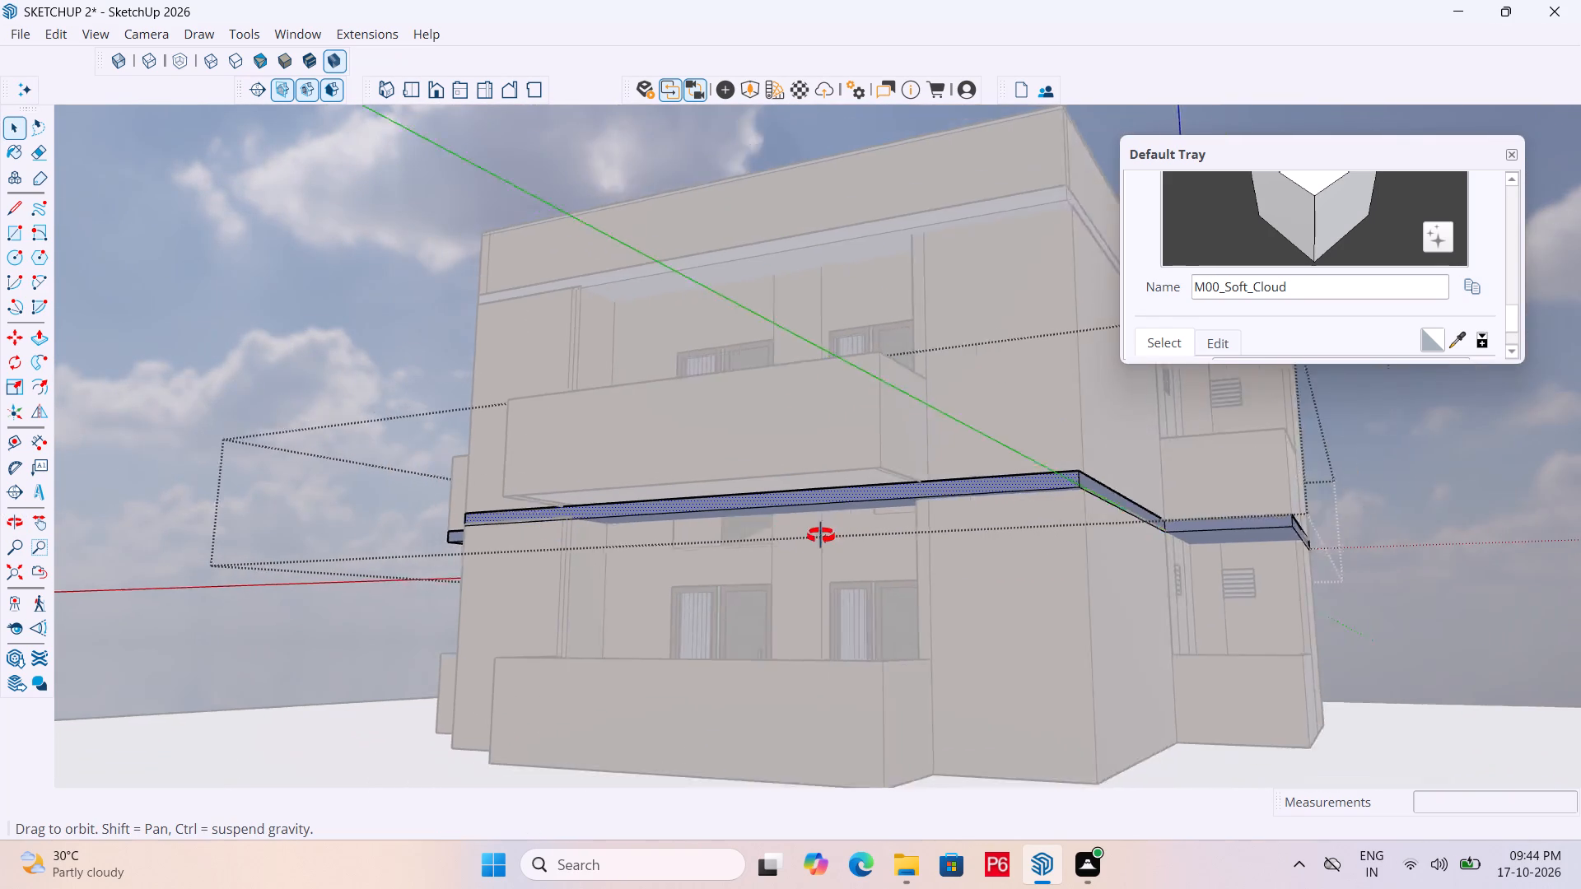
pyautogui.moveTo(821, 536); pyautogui.dragTo(676, 595, button='middle')
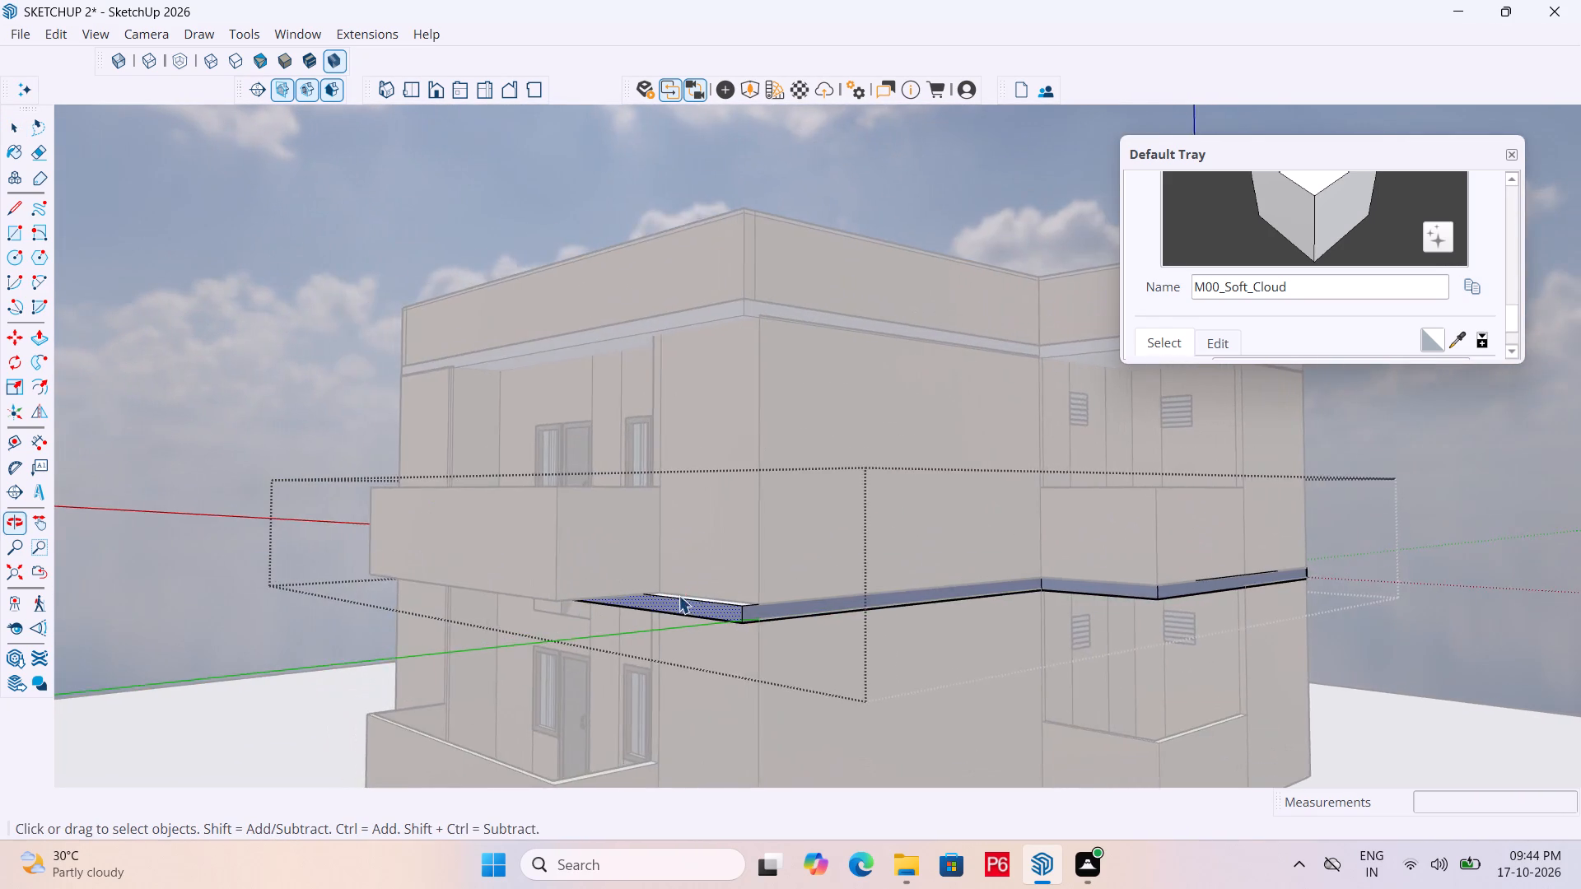
pyautogui.scroll(5, 683, 595)
pyautogui.moveTo(652, 596); pyautogui.dragTo(661, 607, button='middle')
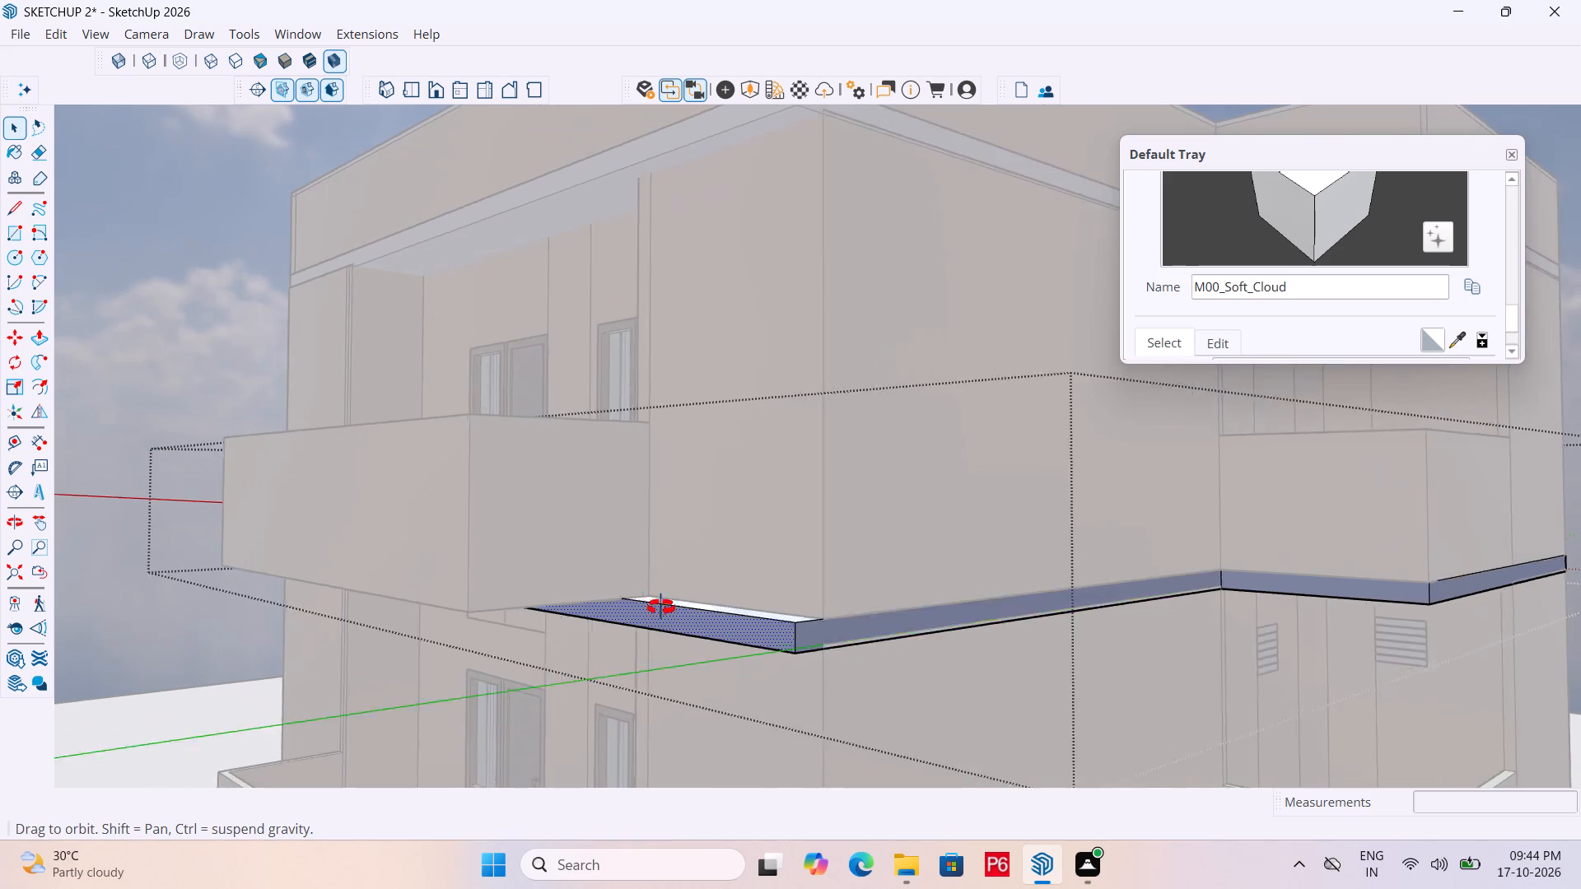
pyautogui.moveTo(661, 607); pyautogui.dragTo(707, 678, button='middle')
pyautogui.scroll(6, 710, 727)
pyautogui.press('l')
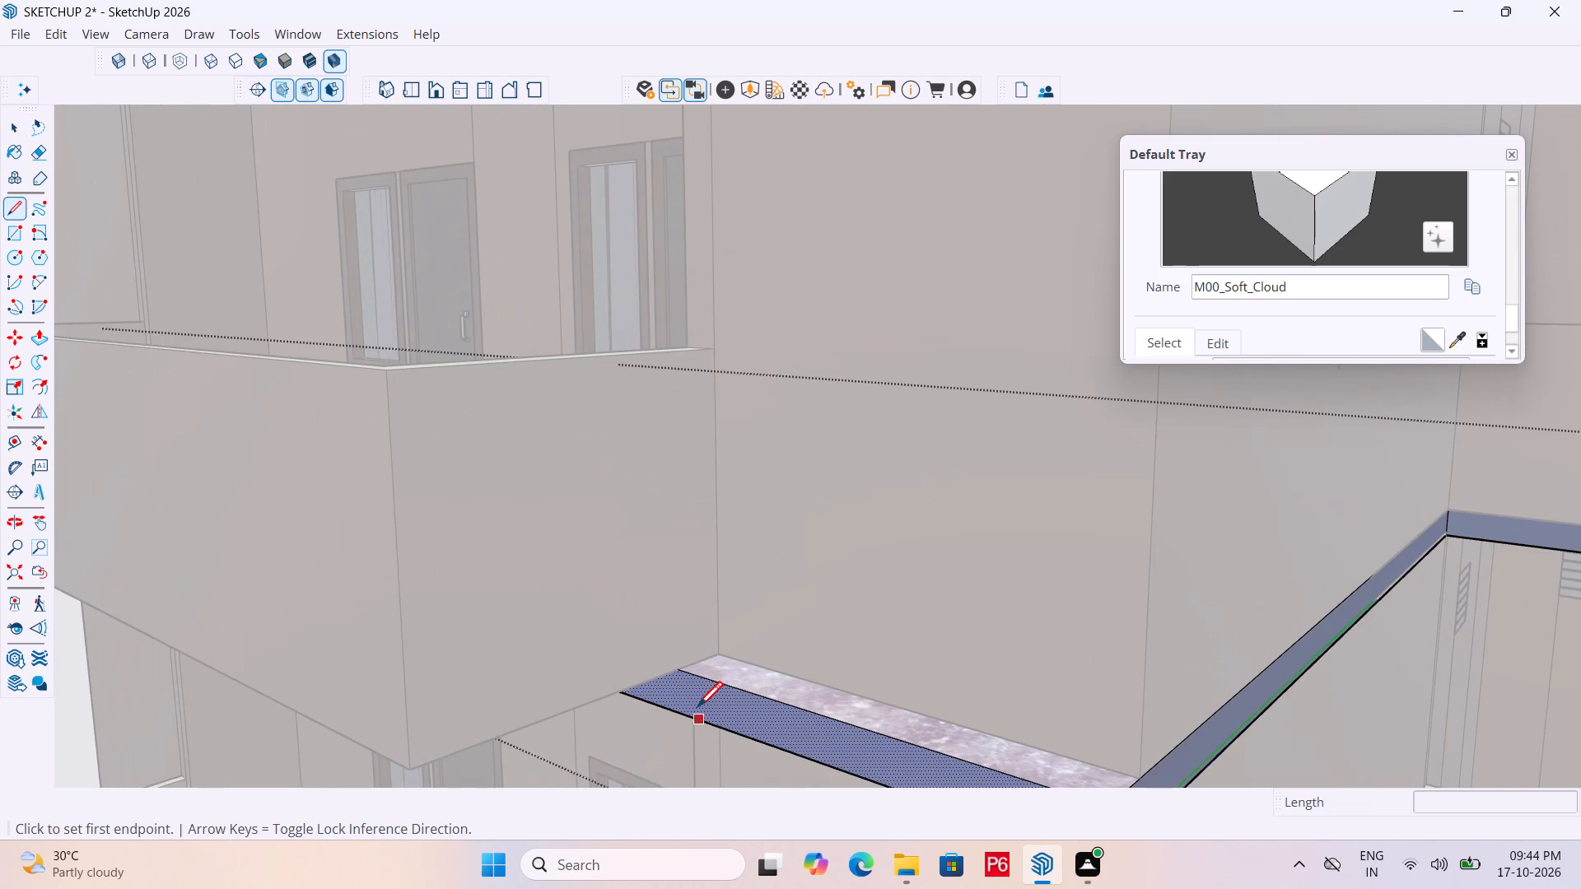
pyautogui.click(684, 668)
pyautogui.moveTo(692, 717); pyautogui.dragTo(693, 710)
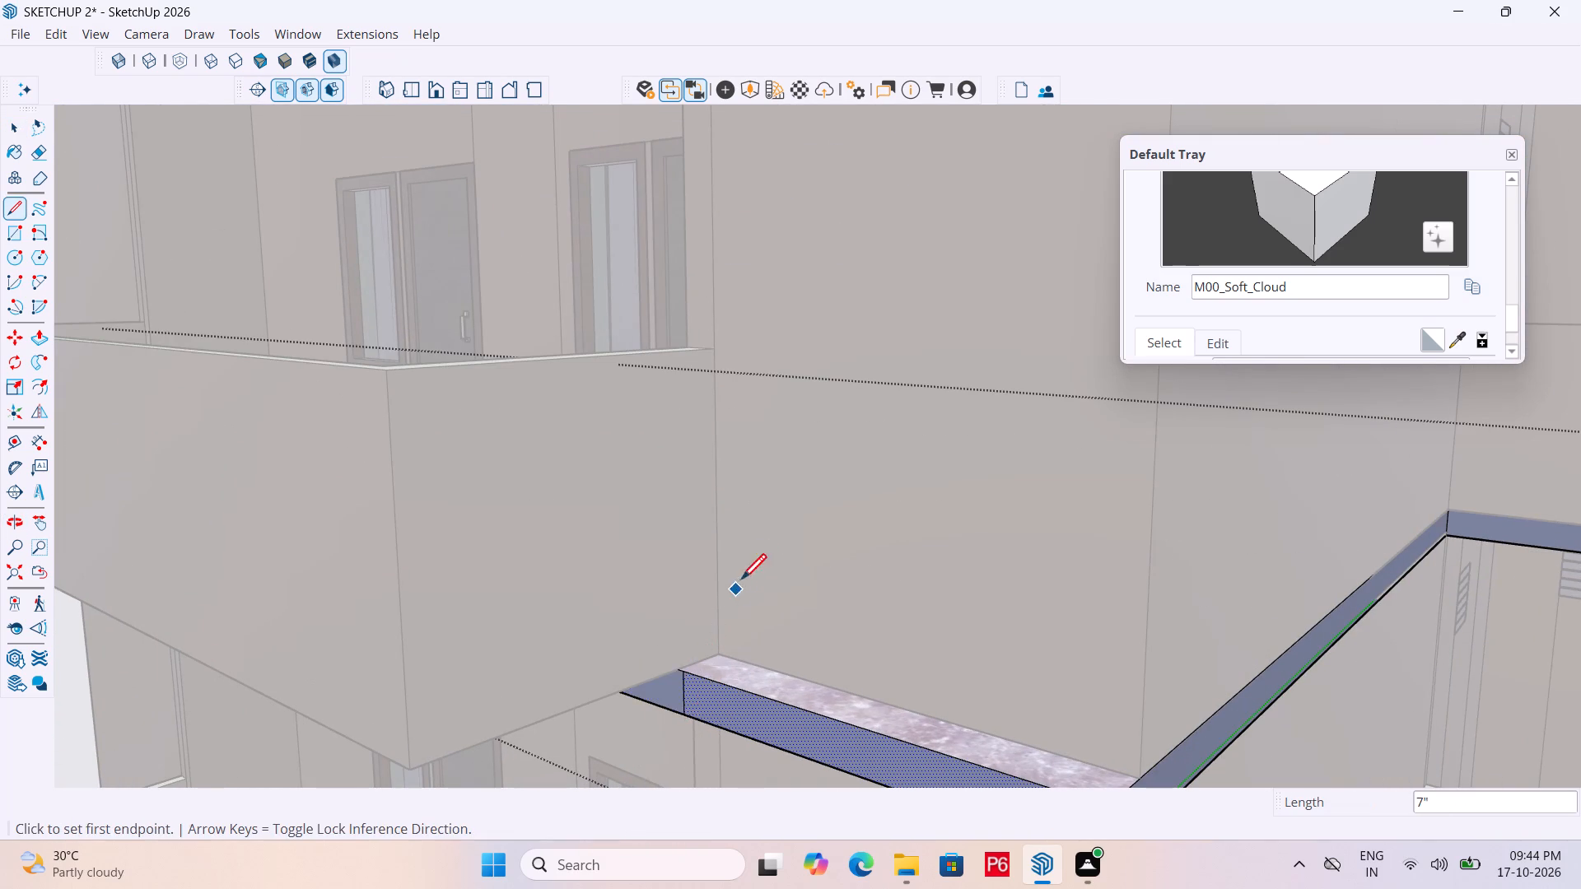
pyautogui.scroll(-5, 747, 571)
pyautogui.press('space')
# Push/Pull the split band face beneath the rear balcony outward by 3' 9", in line with the balcony's front.
pyautogui.moveTo(695, 631); pyautogui.dragTo(695, 557, button='middle')
pyautogui.press('p')
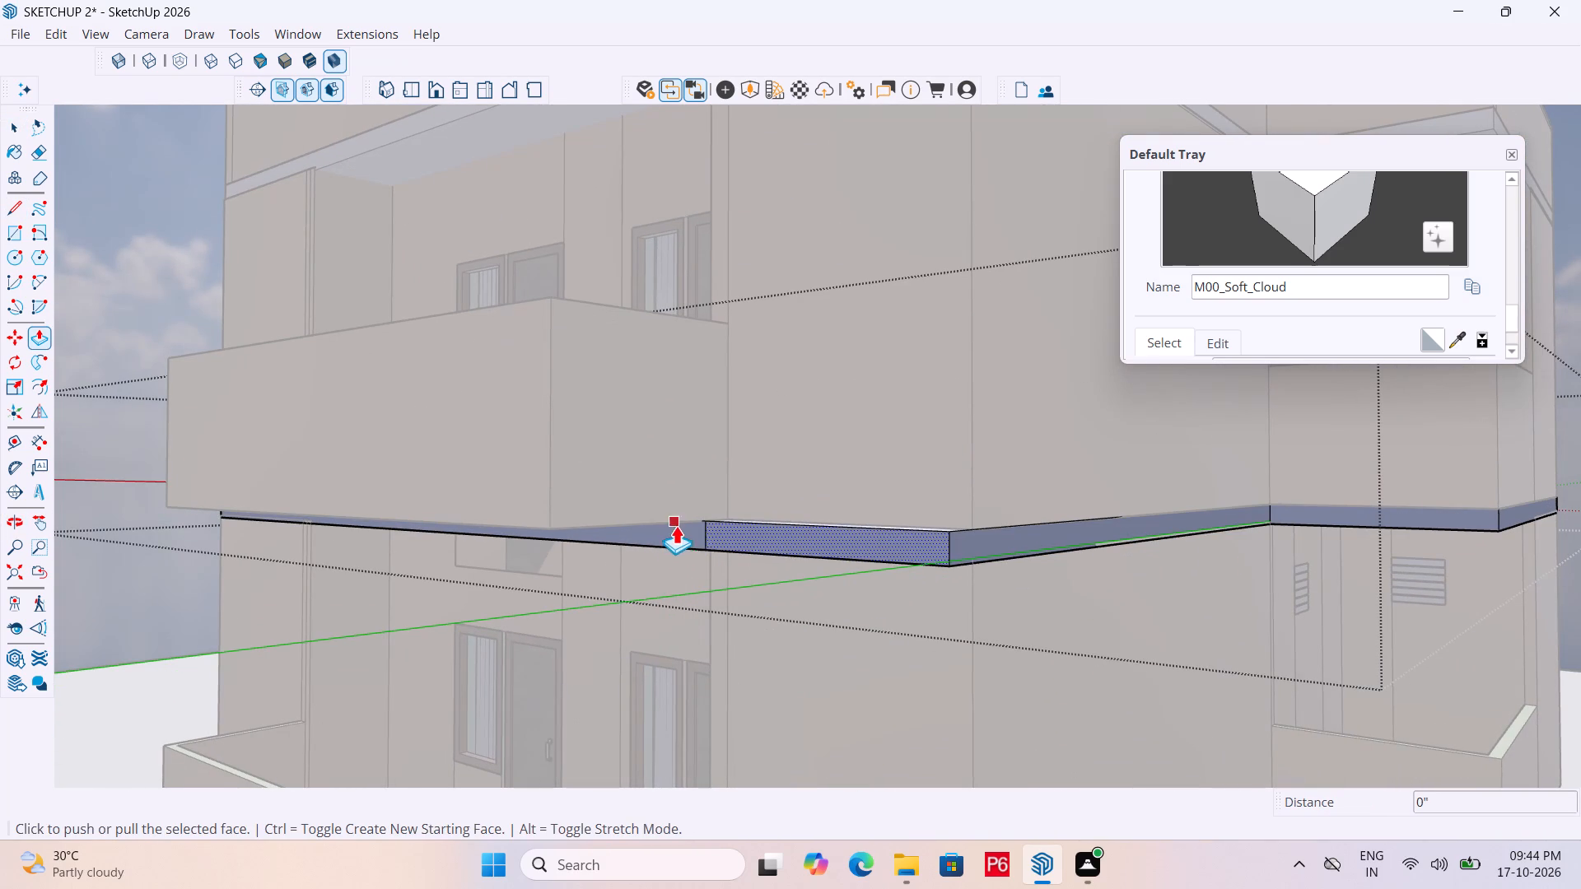
pyautogui.scroll(5, 632, 550)
pyautogui.press('space')
pyautogui.click(676, 519)
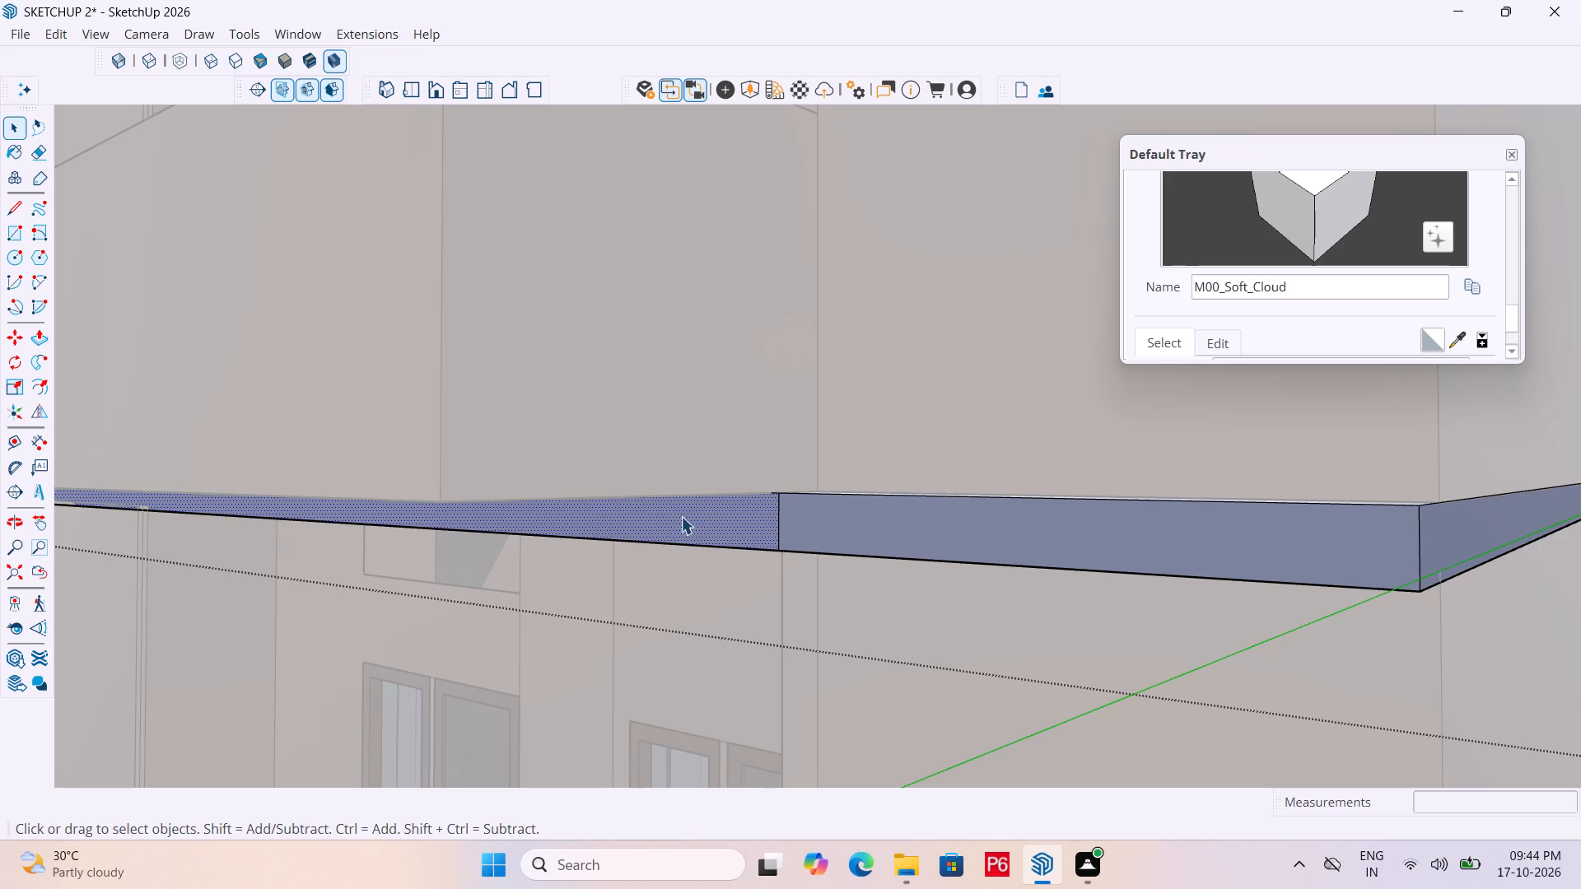
pyautogui.press('p')
pyautogui.doubleClick(681, 516)
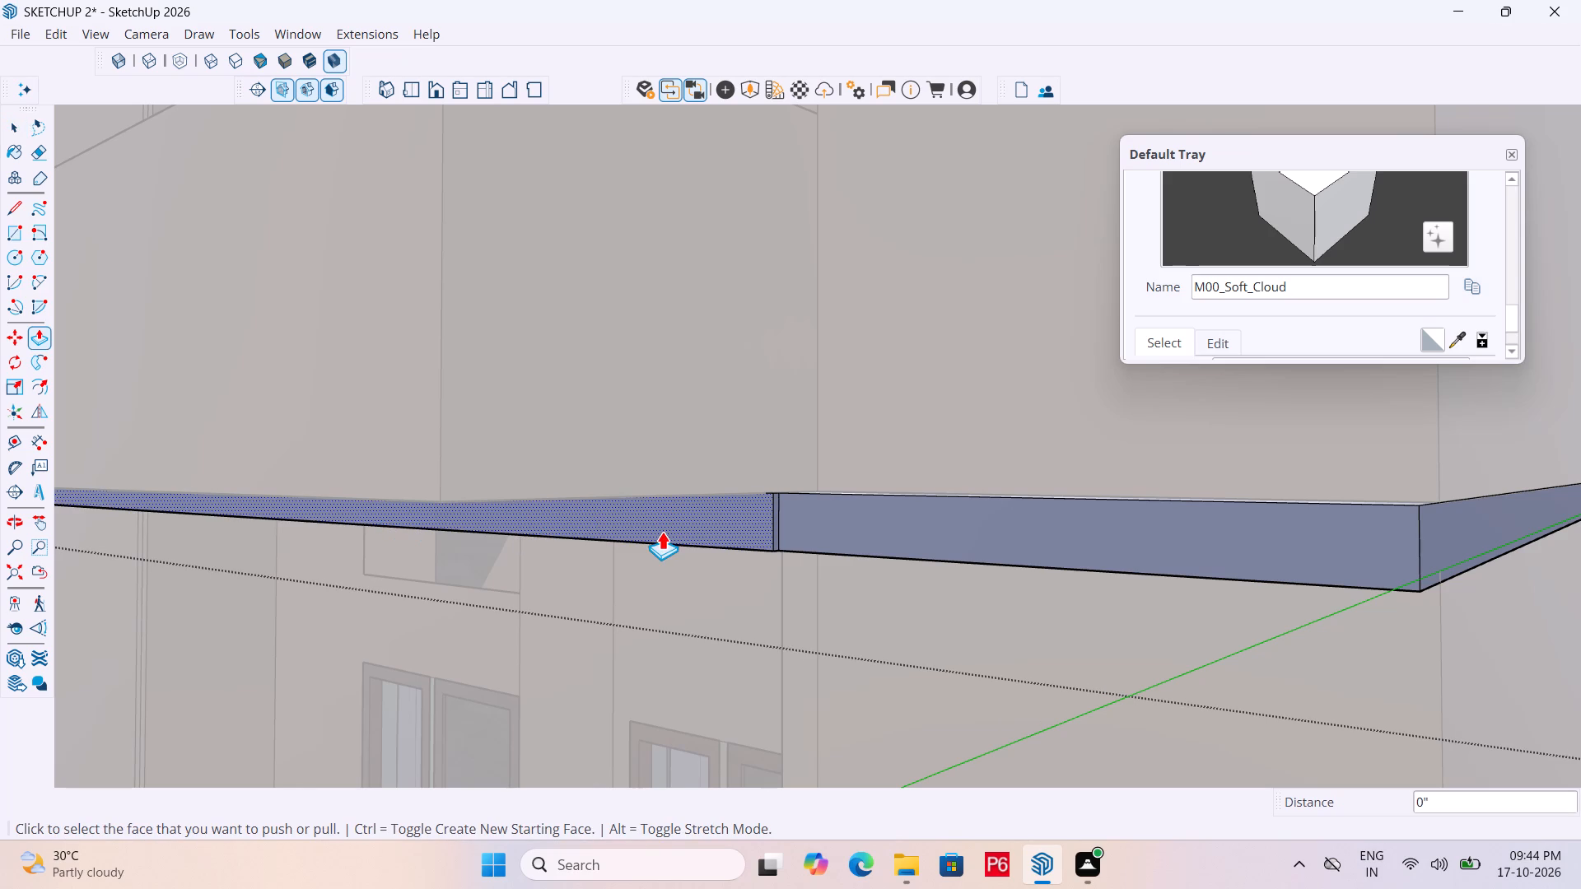
pyautogui.hotkey('ctrl', 'z')
pyautogui.click(711, 518)
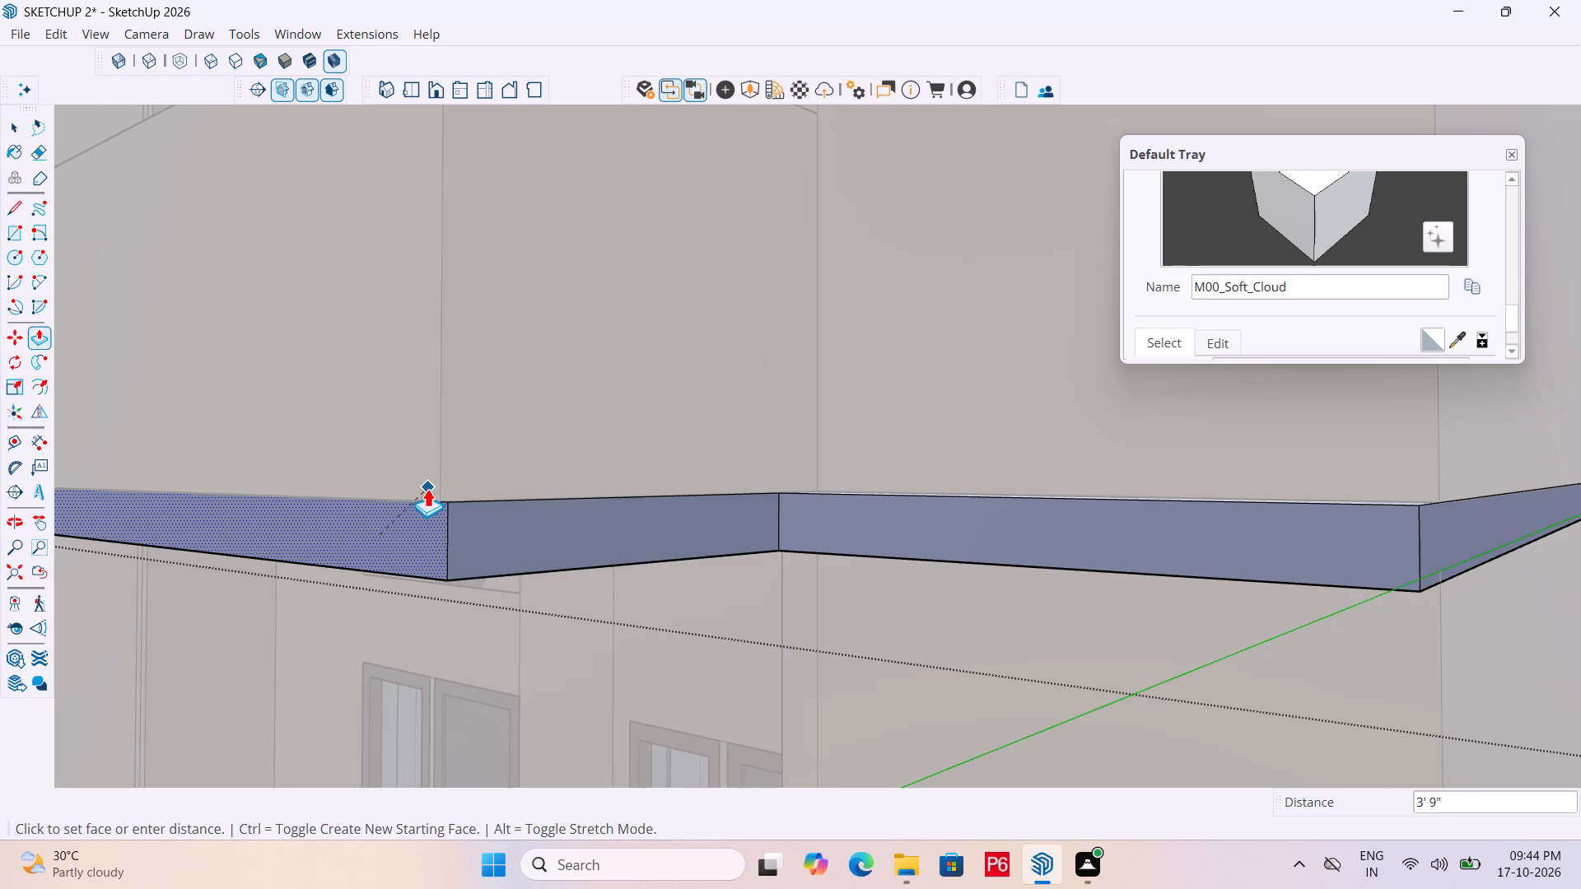
pyautogui.moveTo(427, 488); pyautogui.dragTo(441, 485)
# Split the extended band with a 7" line at the balcony's other side and push the part beyond it back 3' 9".
pyautogui.scroll(-6, 725, 440)
pyautogui.moveTo(688, 489); pyautogui.dragTo(981, 621, button='middle')
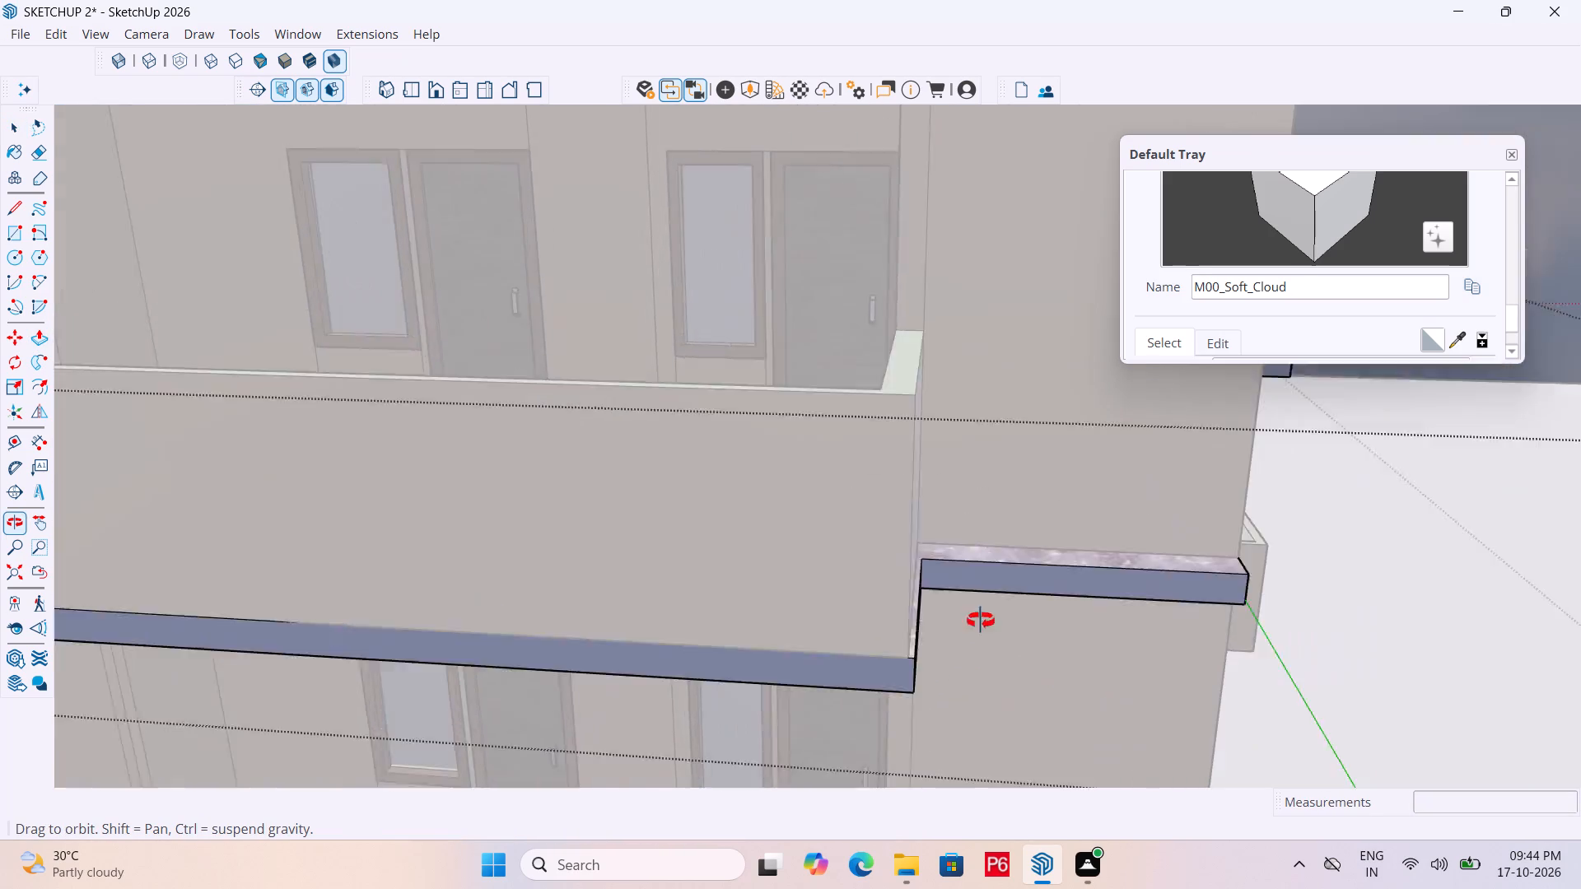
pyautogui.moveTo(981, 621); pyautogui.dragTo(1042, 609, button='middle')
pyautogui.scroll(-7, 1182, 554)
pyautogui.scroll(11, 831, 593)
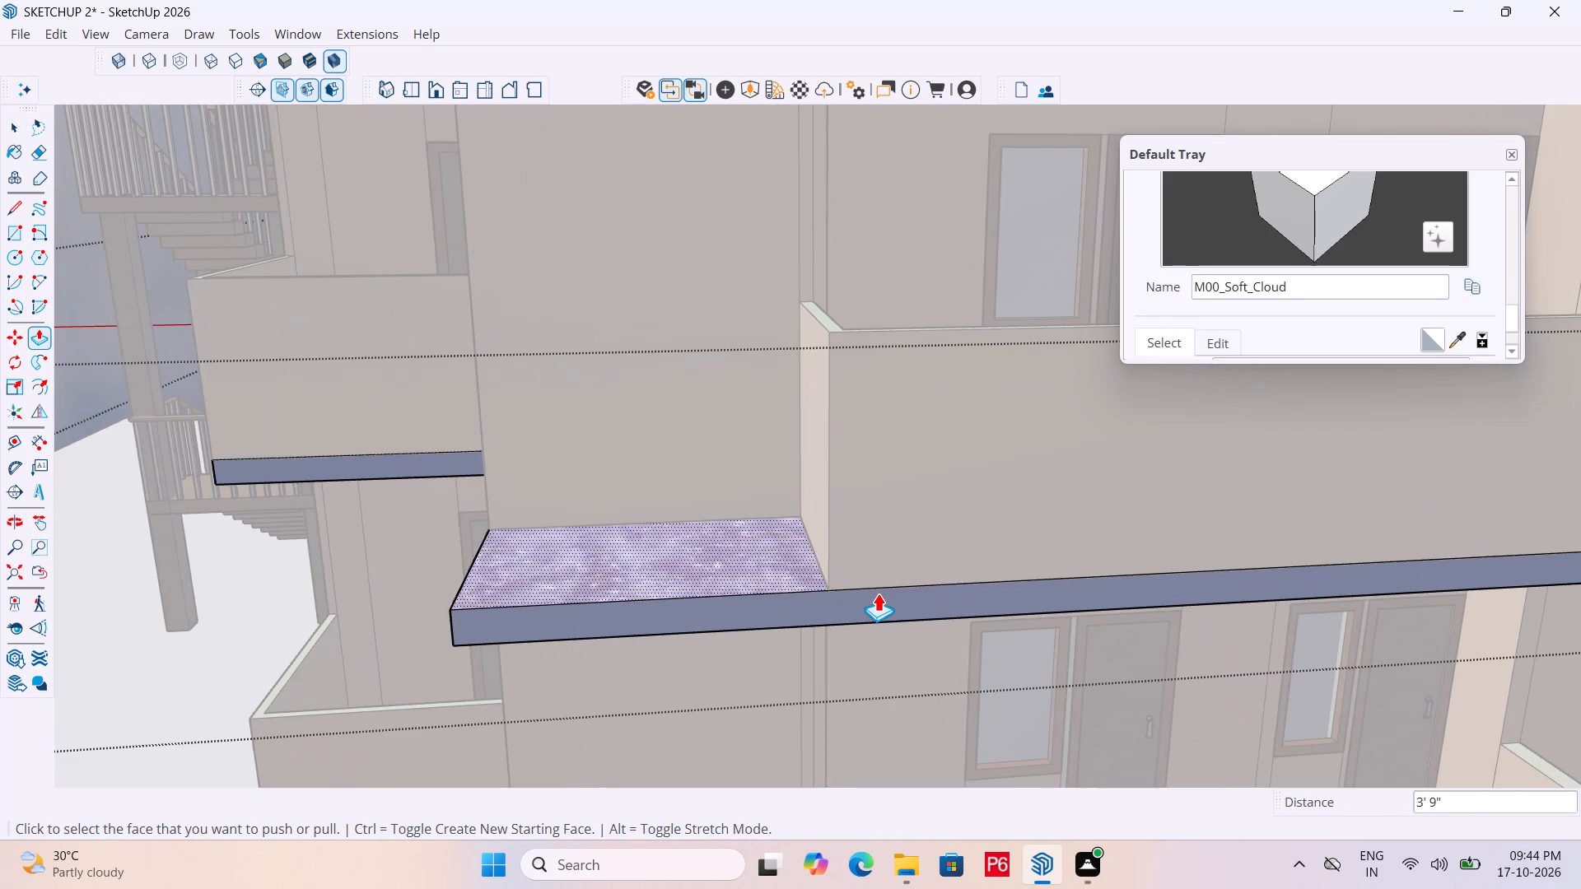
pyautogui.press('l')
pyautogui.click(821, 595)
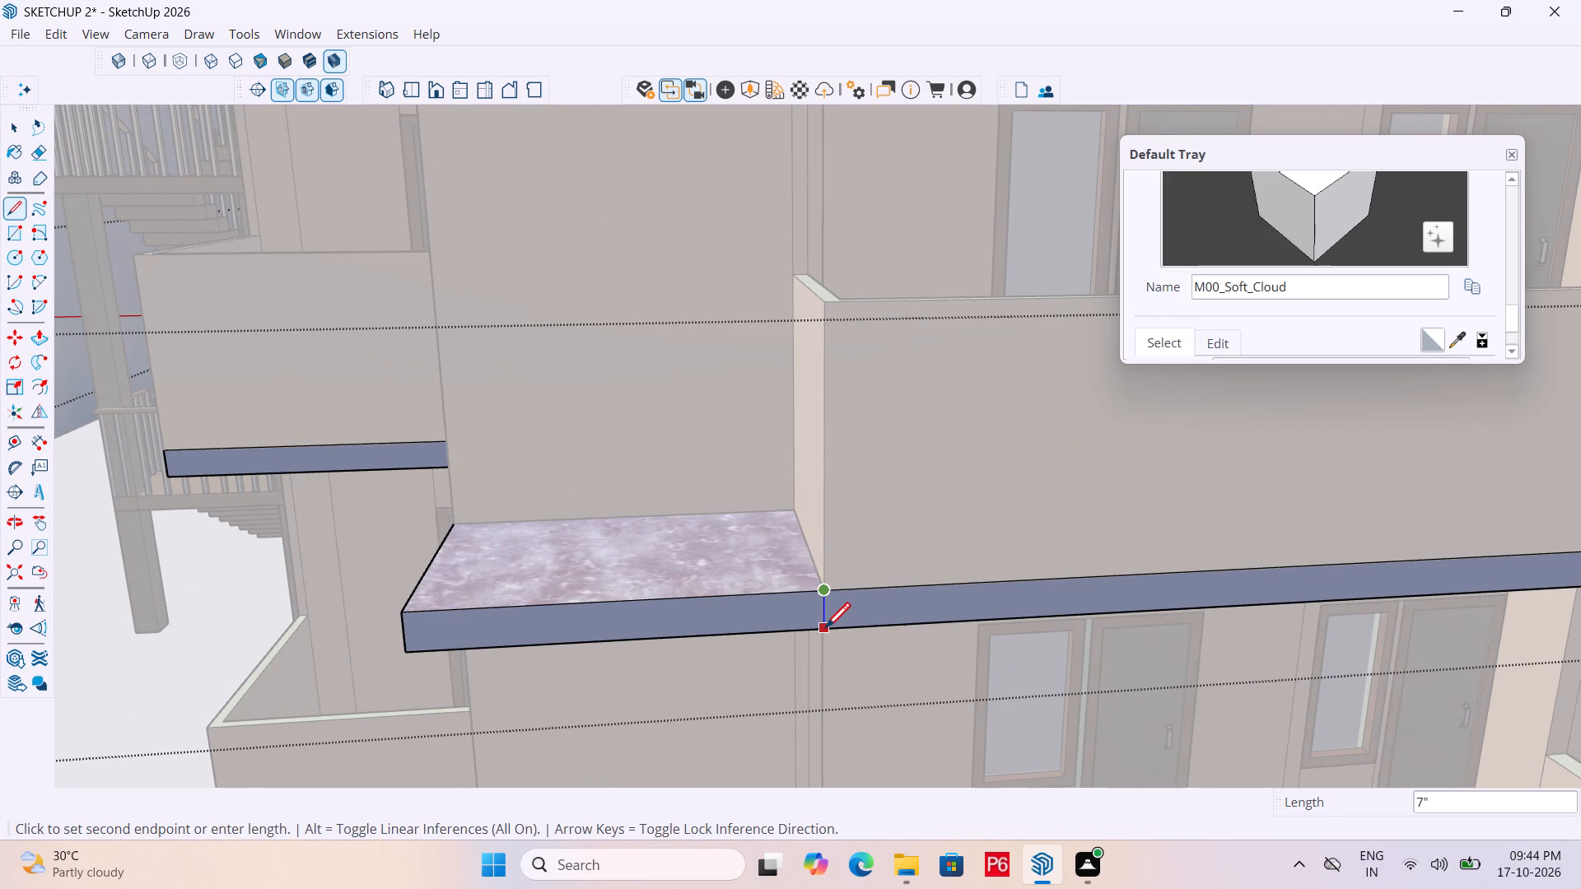
pyautogui.click(825, 631)
pyautogui.press('space')
pyautogui.press('p')
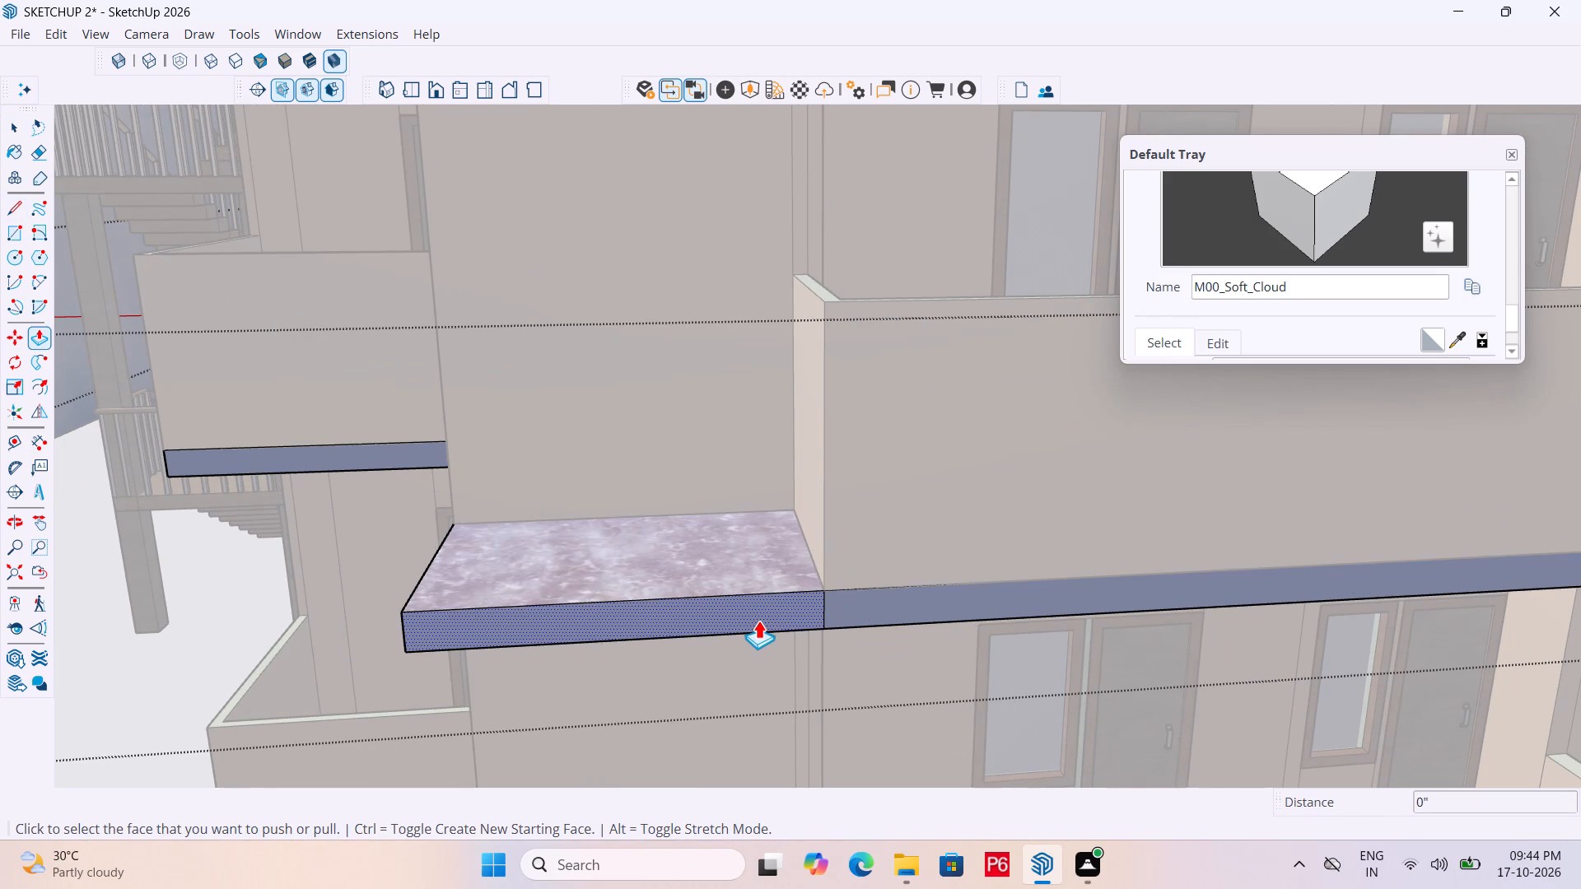
pyautogui.click(758, 610)
pyautogui.click(688, 471)
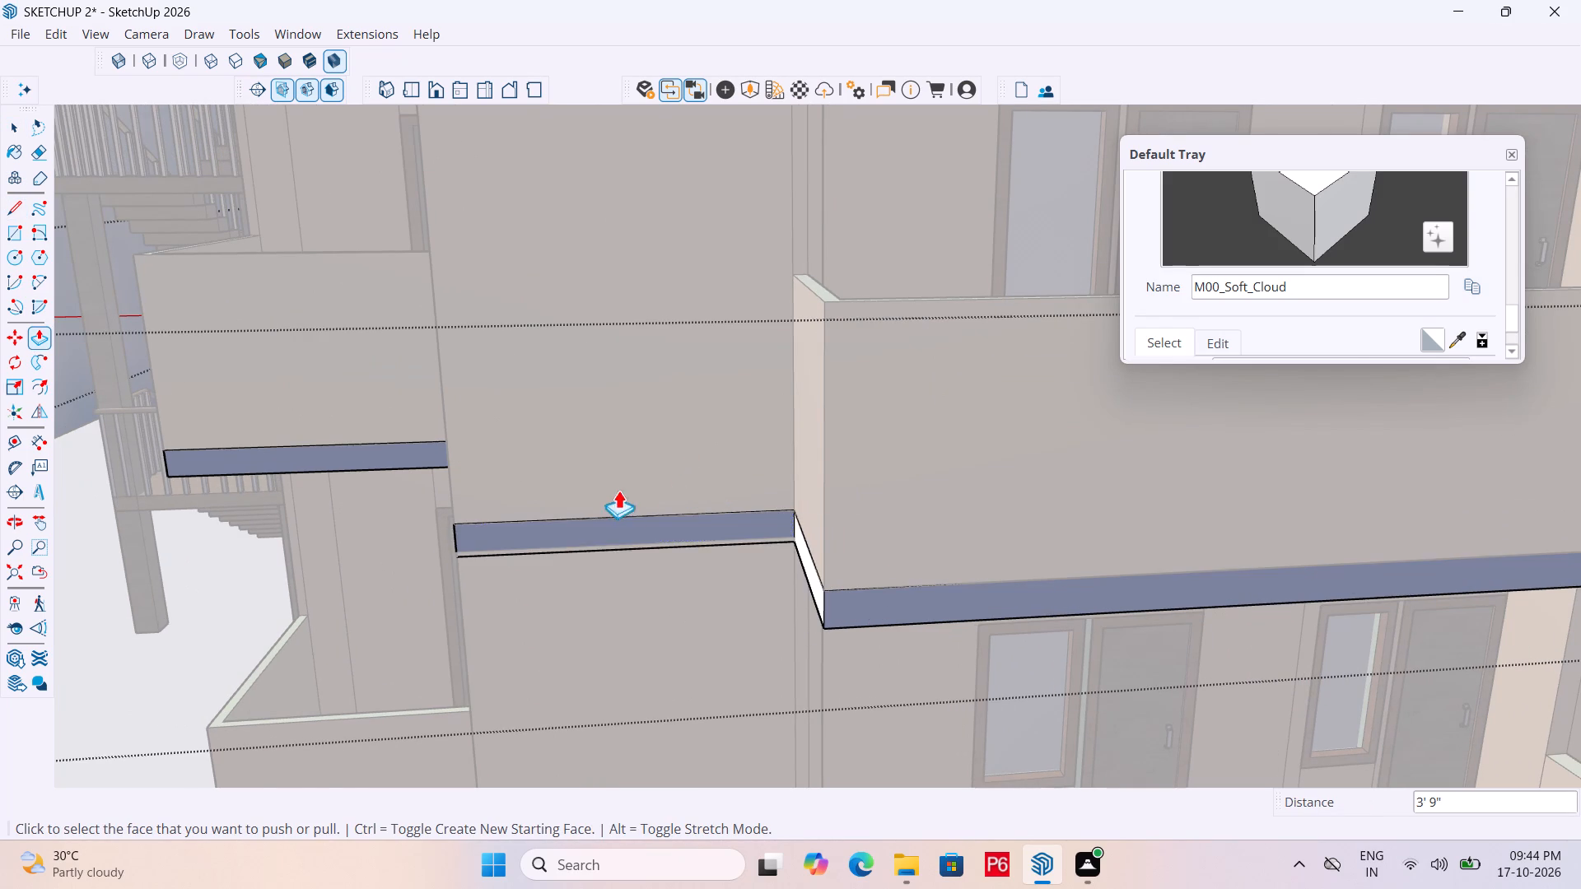
# Push the short band face between the balcony and the building corner inward by about 8 1/8".
pyautogui.scroll(-10, 567, 504)
pyautogui.moveTo(1028, 541); pyautogui.dragTo(710, 557, button='middle')
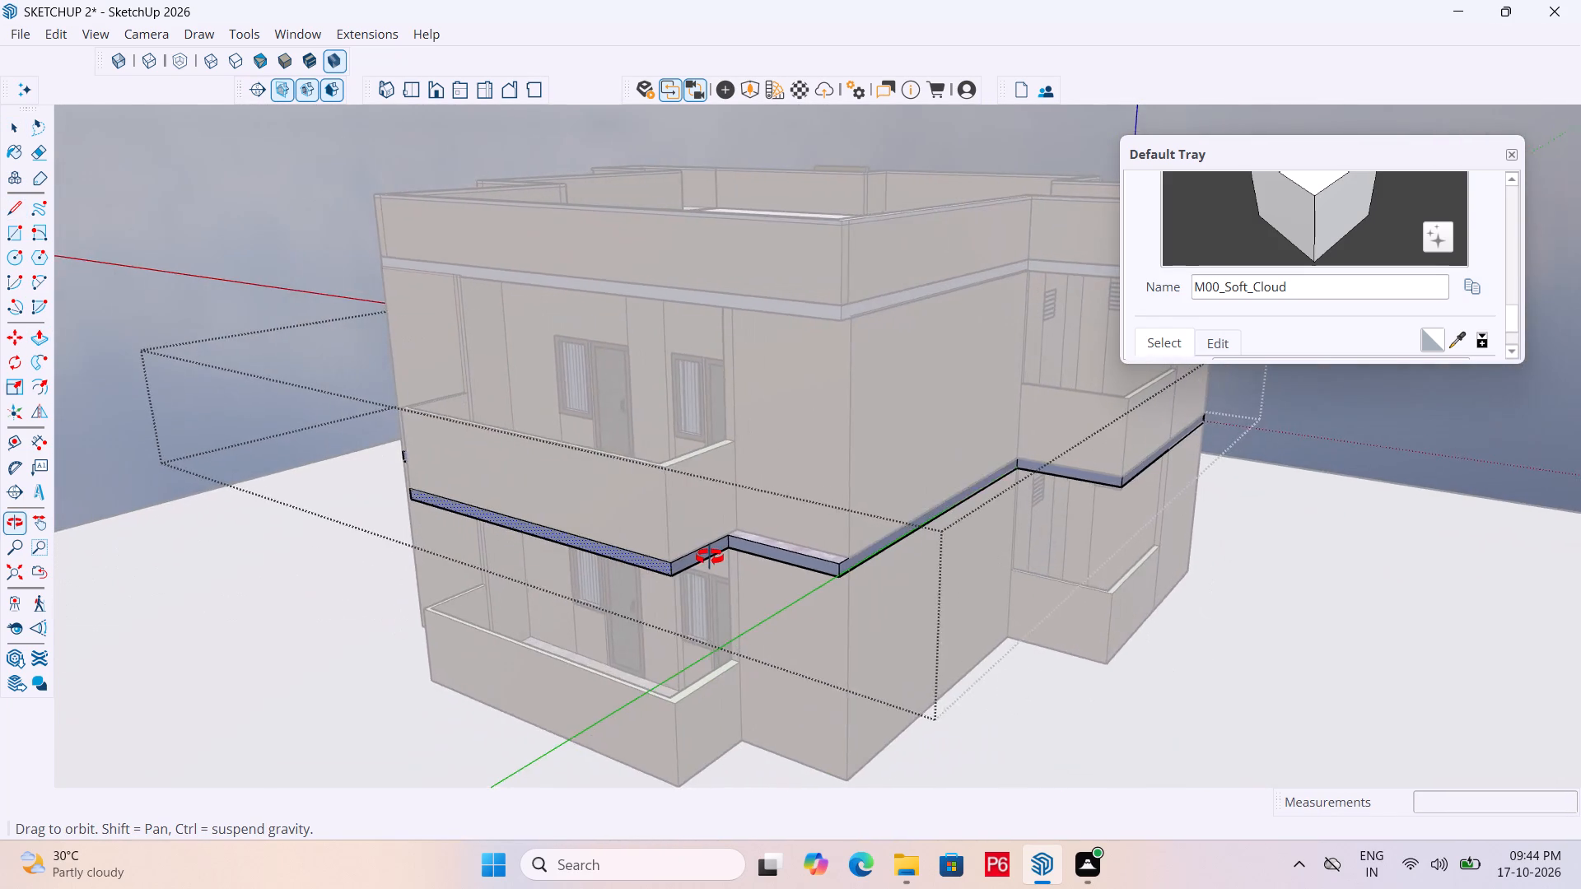
pyautogui.moveTo(710, 557); pyautogui.dragTo(651, 577, button='middle')
pyautogui.scroll(8, 655, 575)
pyautogui.click(792, 590)
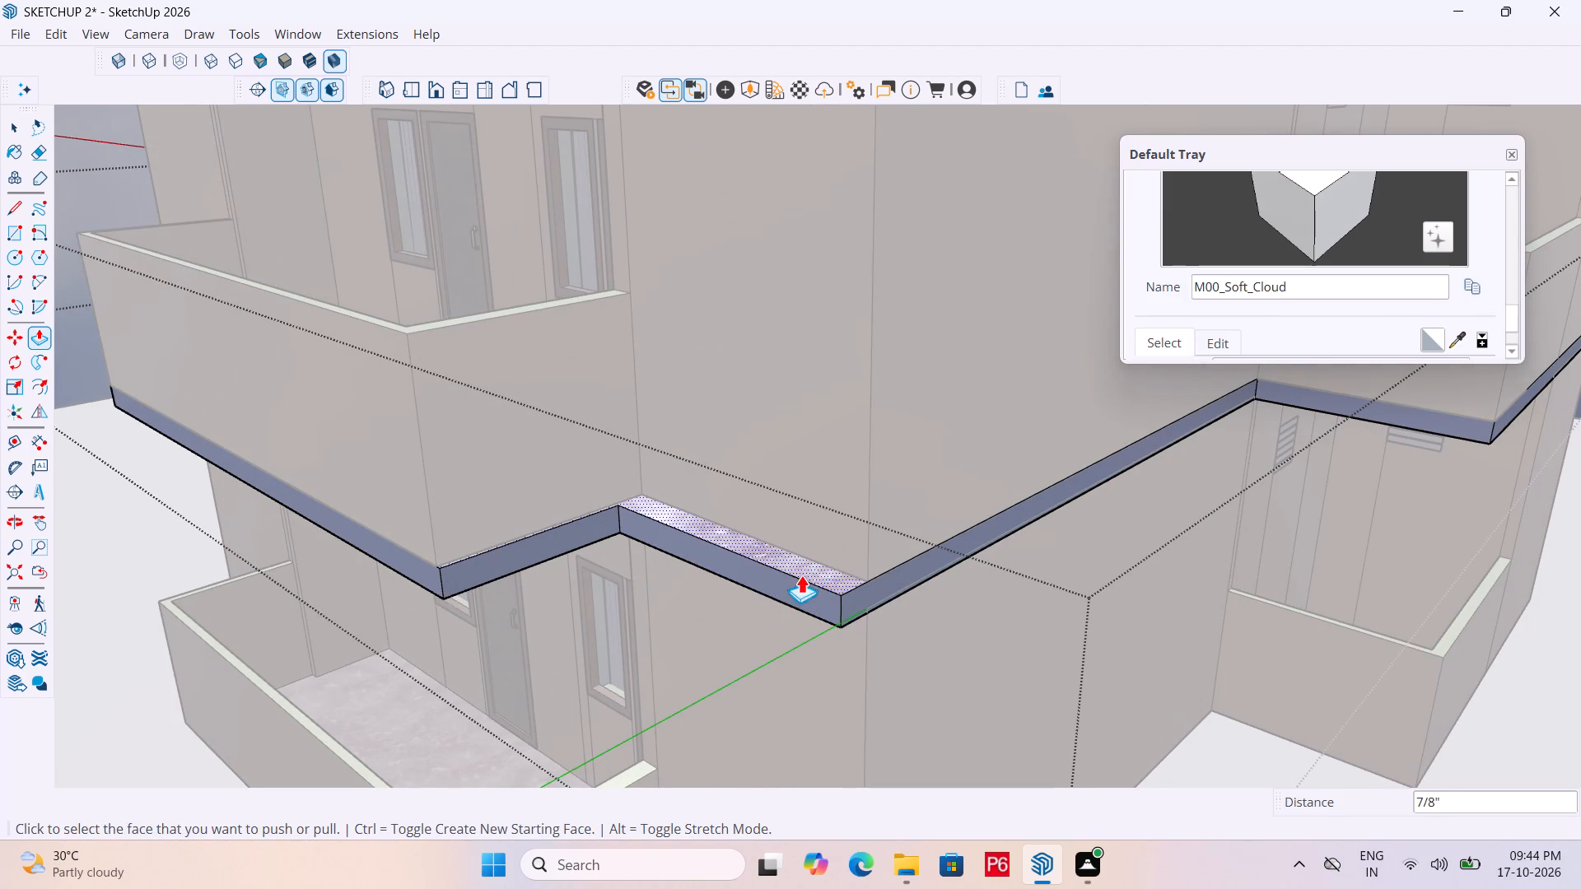
pyautogui.click(801, 585)
pyautogui.click(828, 541)
pyautogui.scroll(-6, 844, 528)
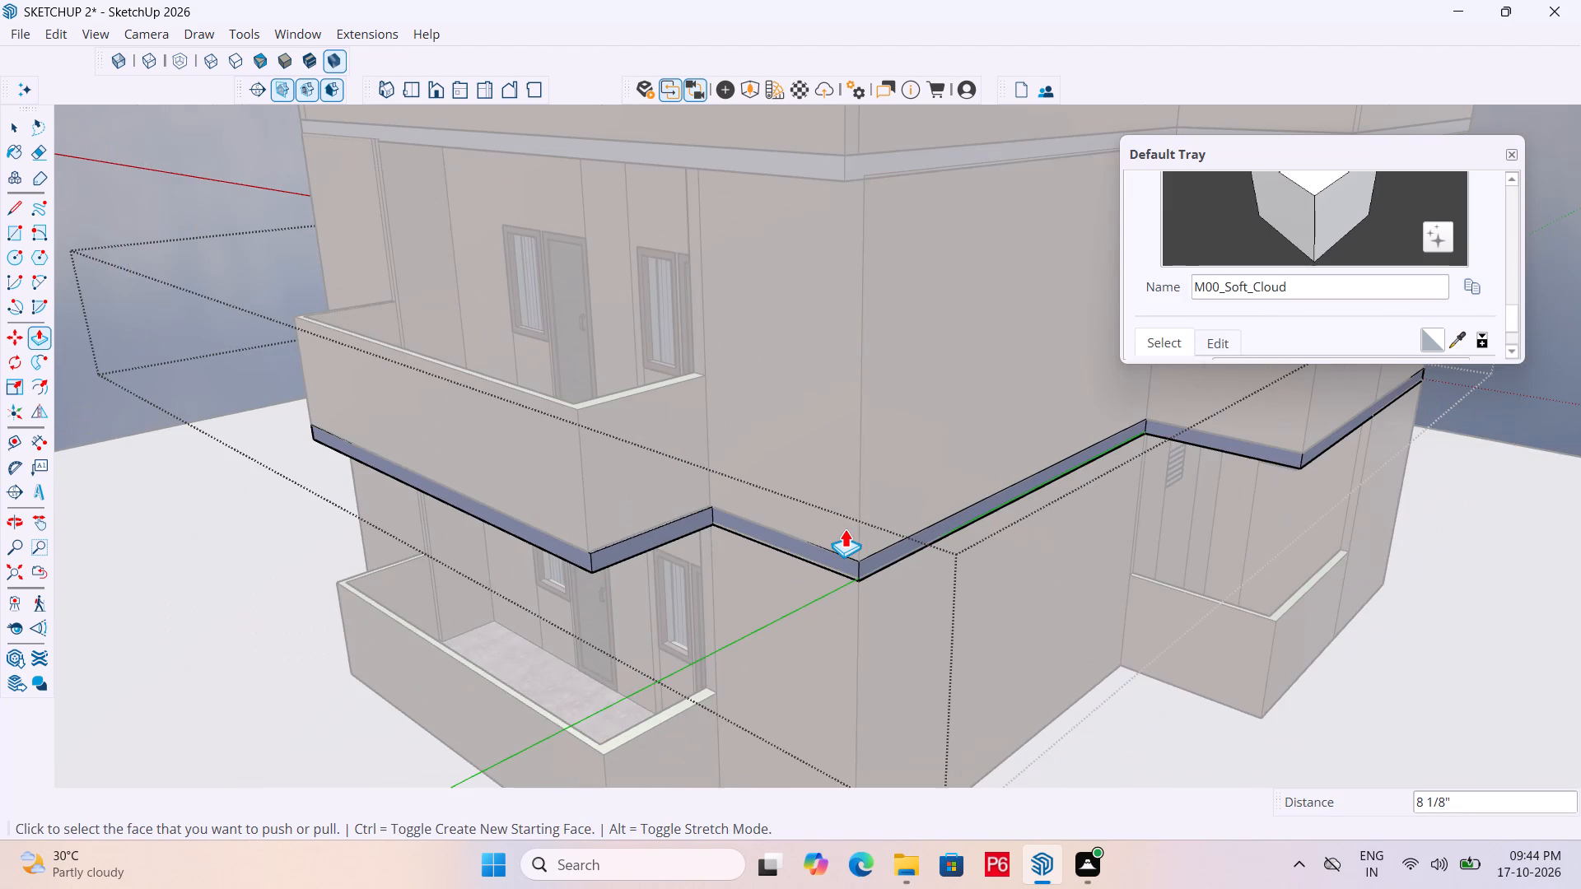
# Save the model and leave the slab band group.
pyautogui.hotkey('ctrl', 's')
pyautogui.hotkey('ctrl', 's')
pyautogui.hotkey('ctrl', 's')
pyautogui.hotkey('ctrl', 's')
pyautogui.hotkey('ctrl', 's')
pyautogui.press('space')
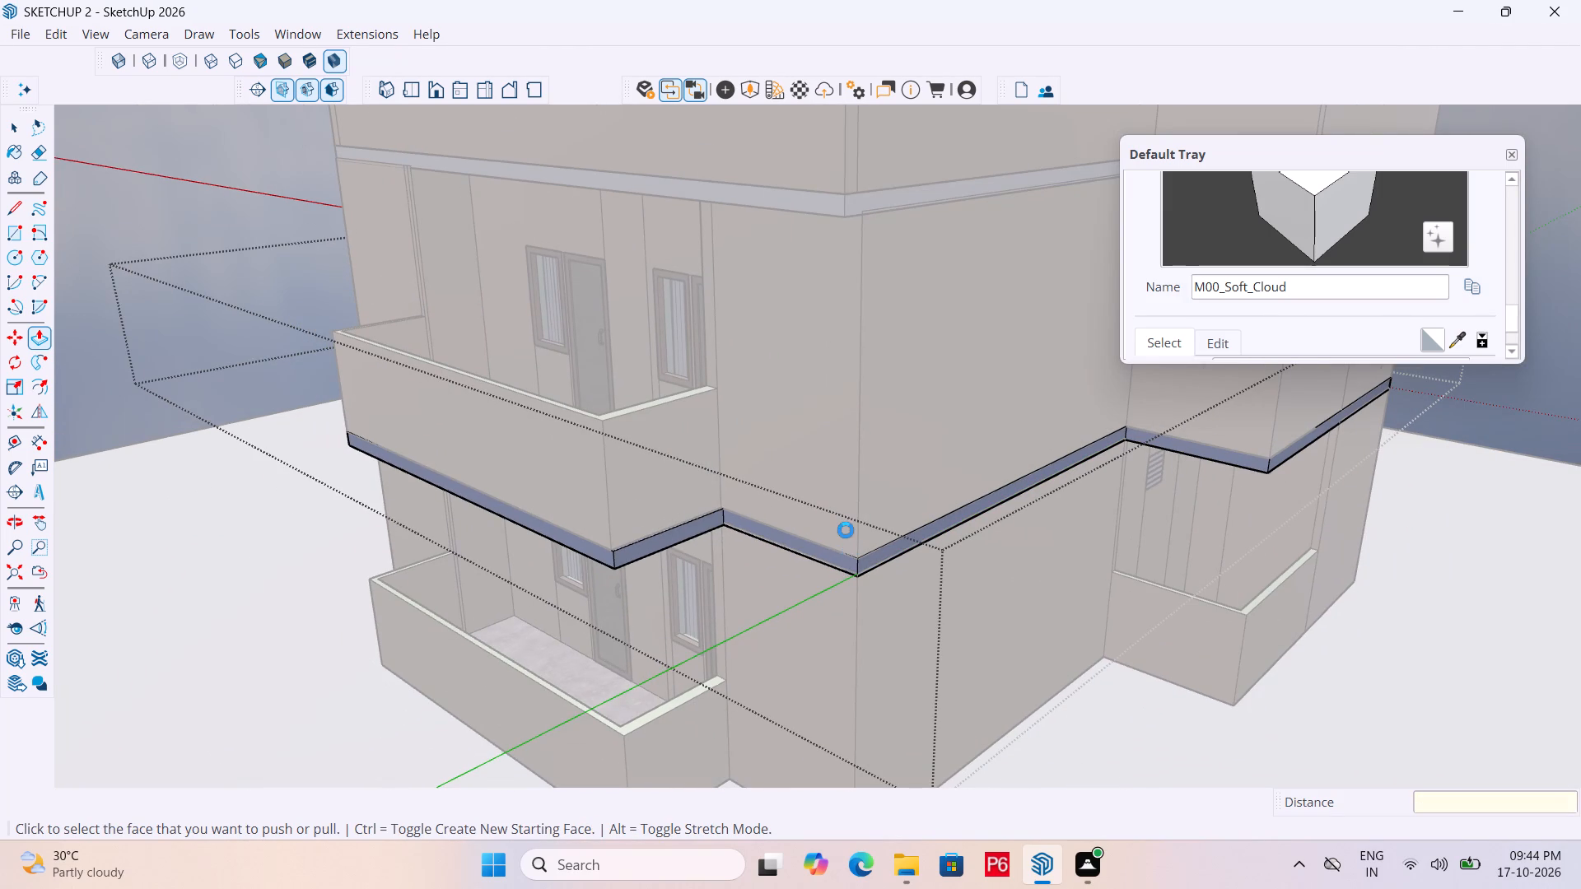
pyautogui.press('space')
pyautogui.tripleClick(188, 222)
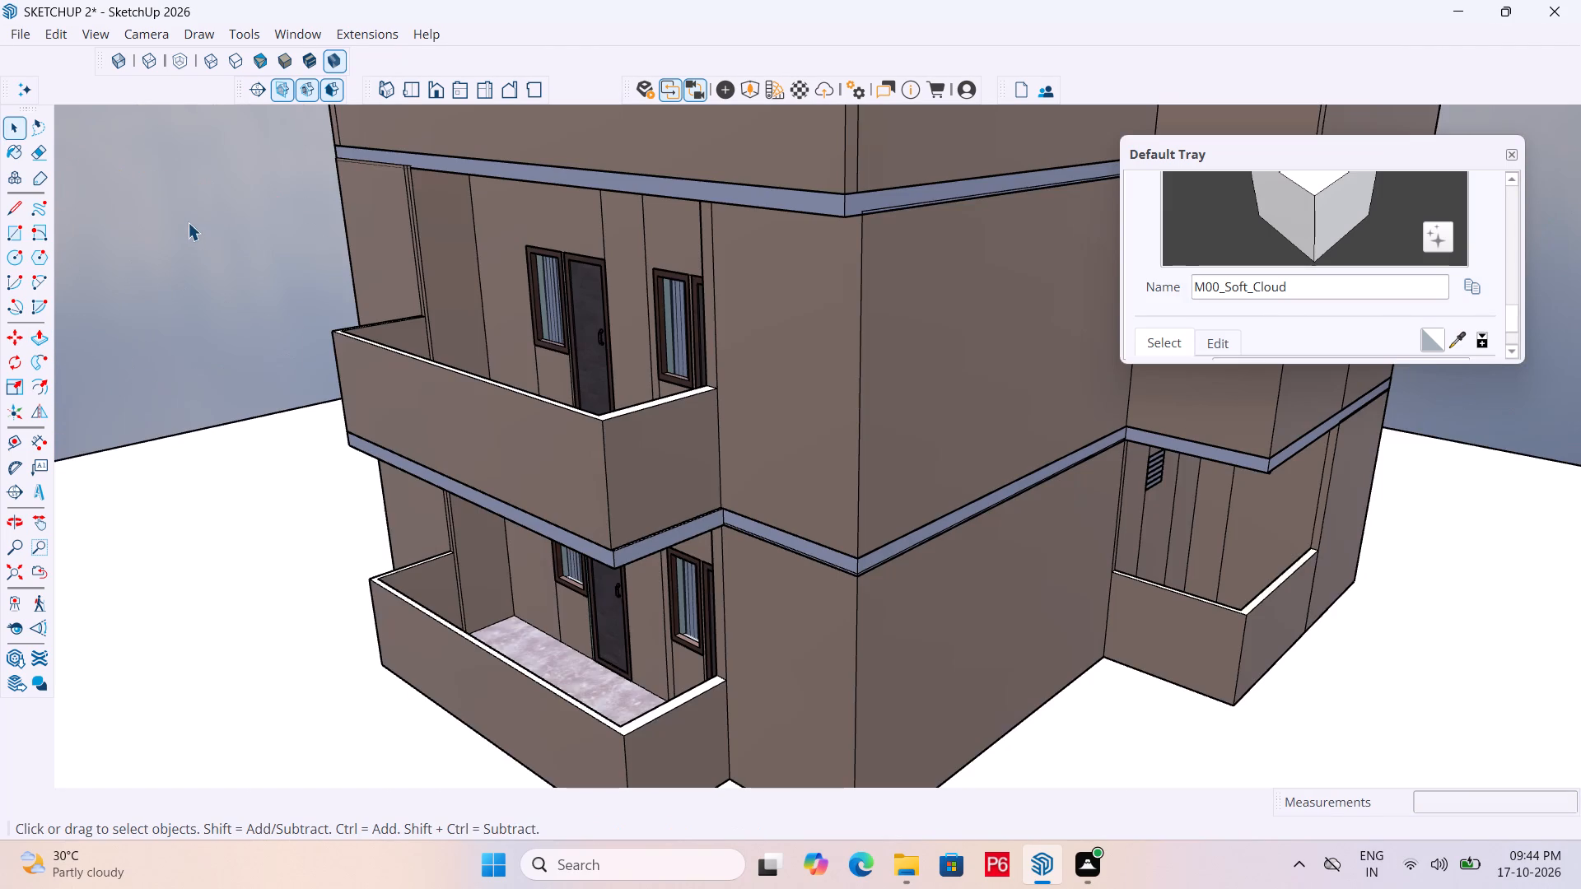
pyautogui.doubleClick(211, 310)
# Examine the reshaped slab band and the whole house from the rear round to the front.
pyautogui.moveTo(288, 363); pyautogui.dragTo(855, 368, button='middle')
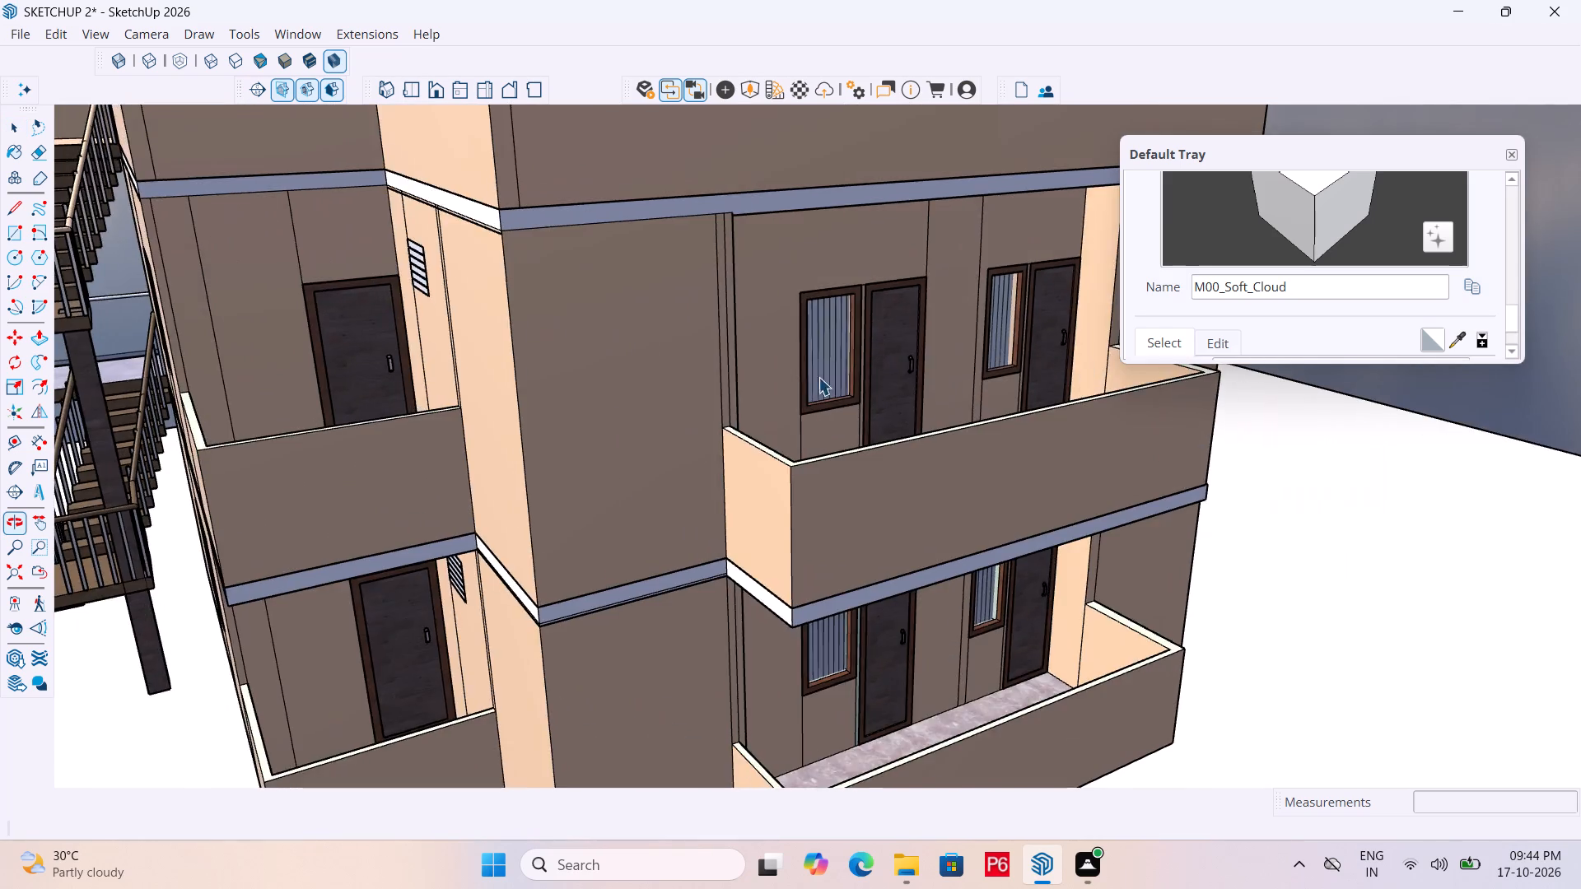
pyautogui.scroll(-6, 849, 396)
pyautogui.moveTo(862, 449); pyautogui.dragTo(1067, 431, button='middle')
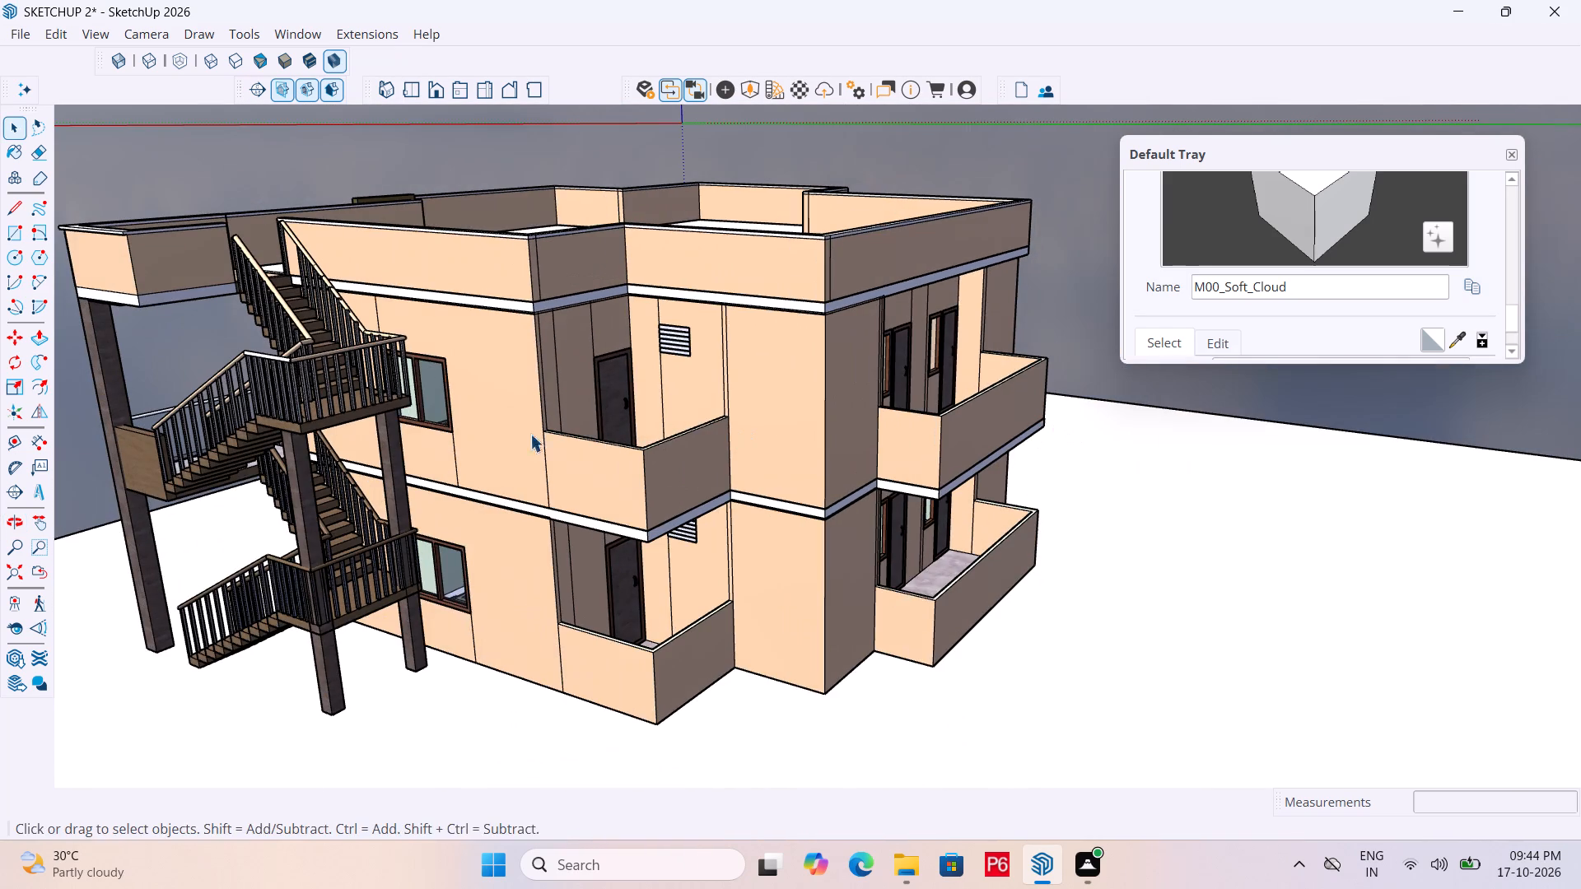
pyautogui.moveTo(529, 434); pyautogui.dragTo(1023, 432, button='middle')
pyautogui.scroll(-6, 1099, 417)
pyautogui.moveTo(823, 447); pyautogui.dragTo(1068, 426, button='middle')
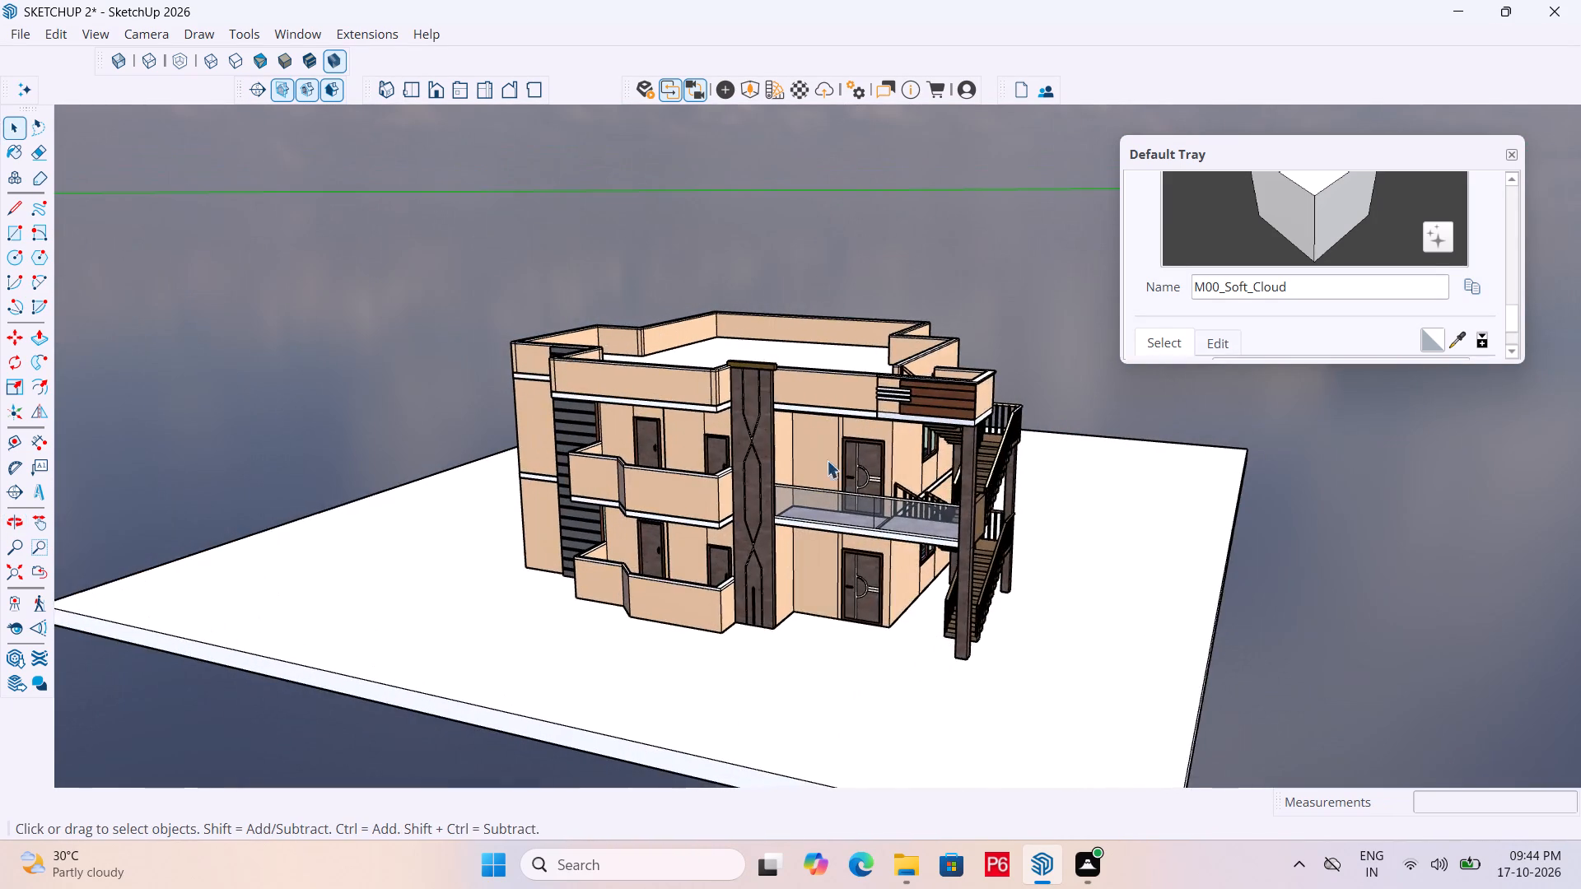
pyautogui.scroll(-2, 800, 482)
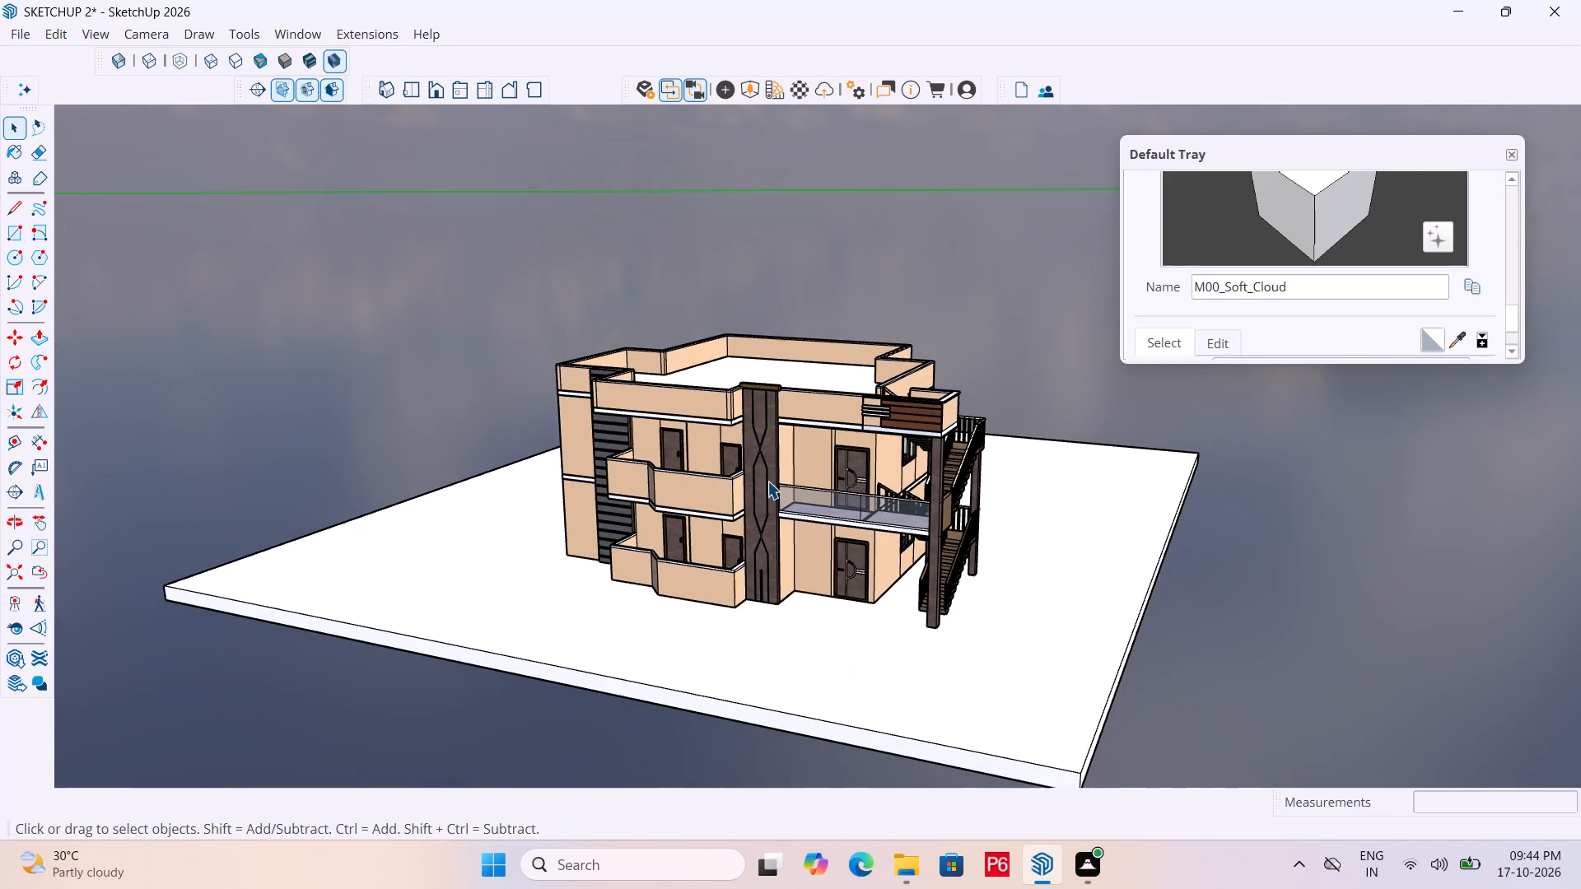
pyautogui.scroll(-5, 554, 481)
pyautogui.scroll(4, 639, 472)
# Paint the top face of the roof slab inside its group with the solid colour M02_Ash_Whisper.
pyautogui.moveTo(742, 340); pyautogui.dragTo(735, 439, button='middle')
pyautogui.scroll(3, 735, 439)
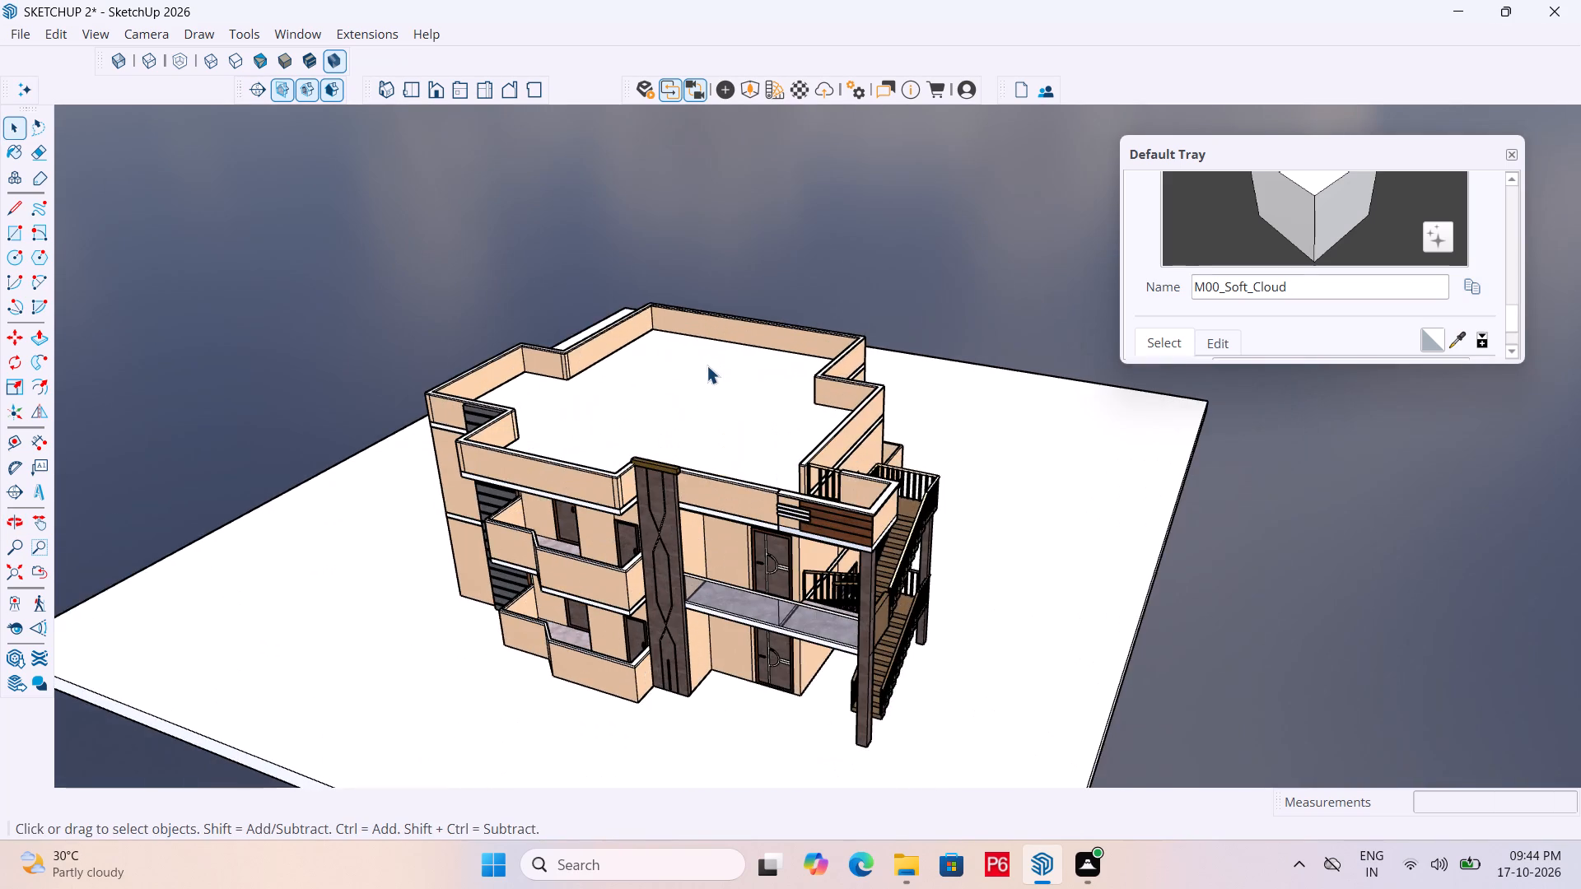
pyautogui.doubleClick(701, 382)
pyautogui.click(668, 394)
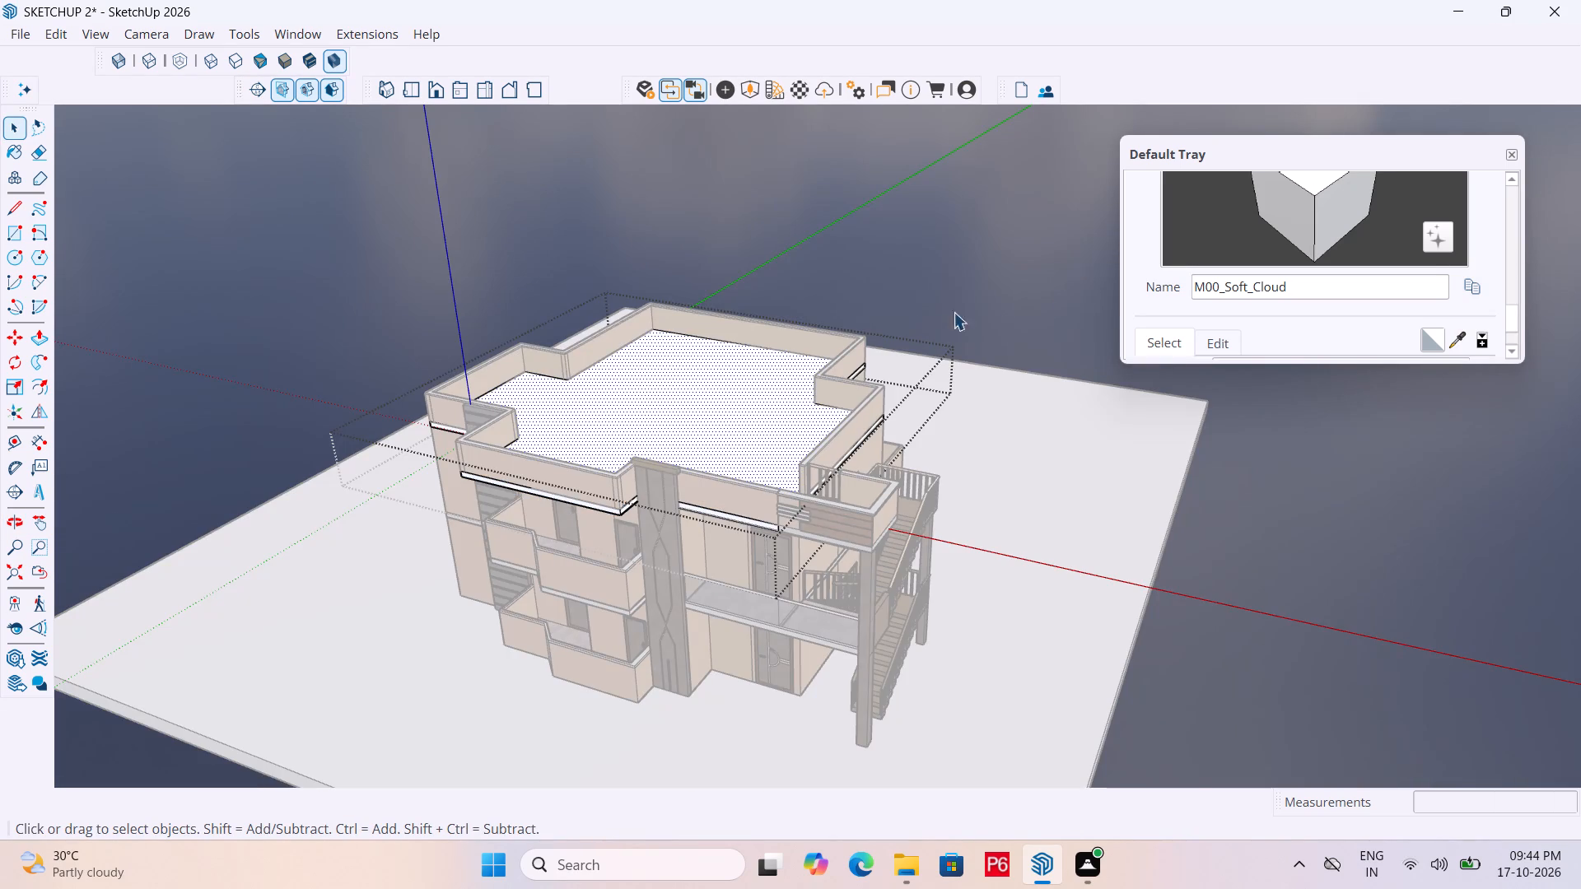
pyautogui.scroll(-4, 1247, 310)
pyautogui.click(1314, 270)
pyautogui.click(1313, 262)
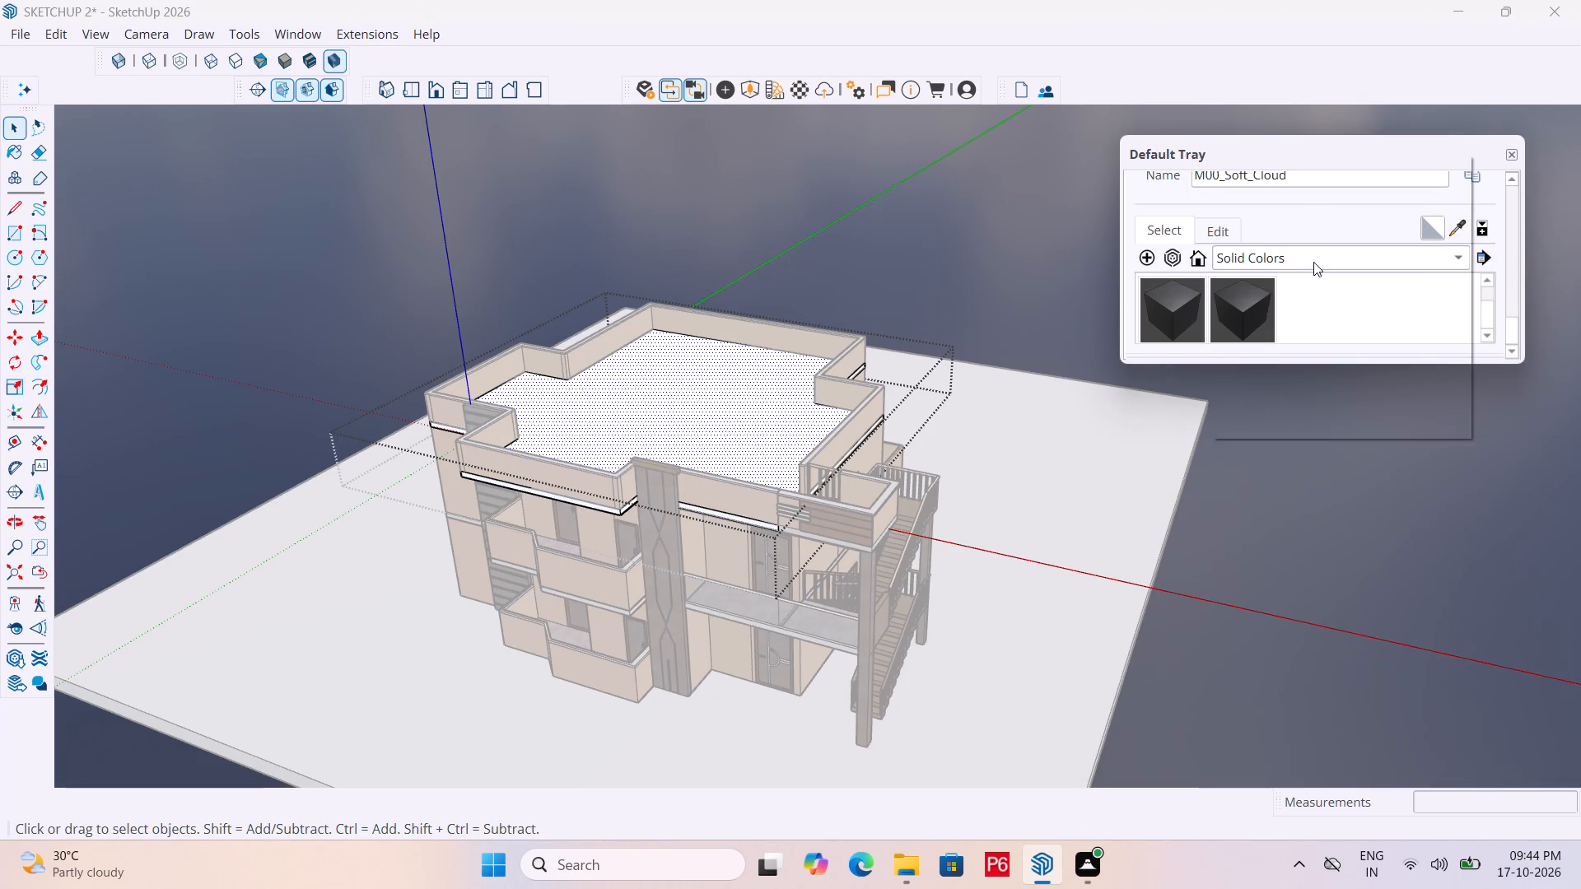
pyautogui.click(1255, 381)
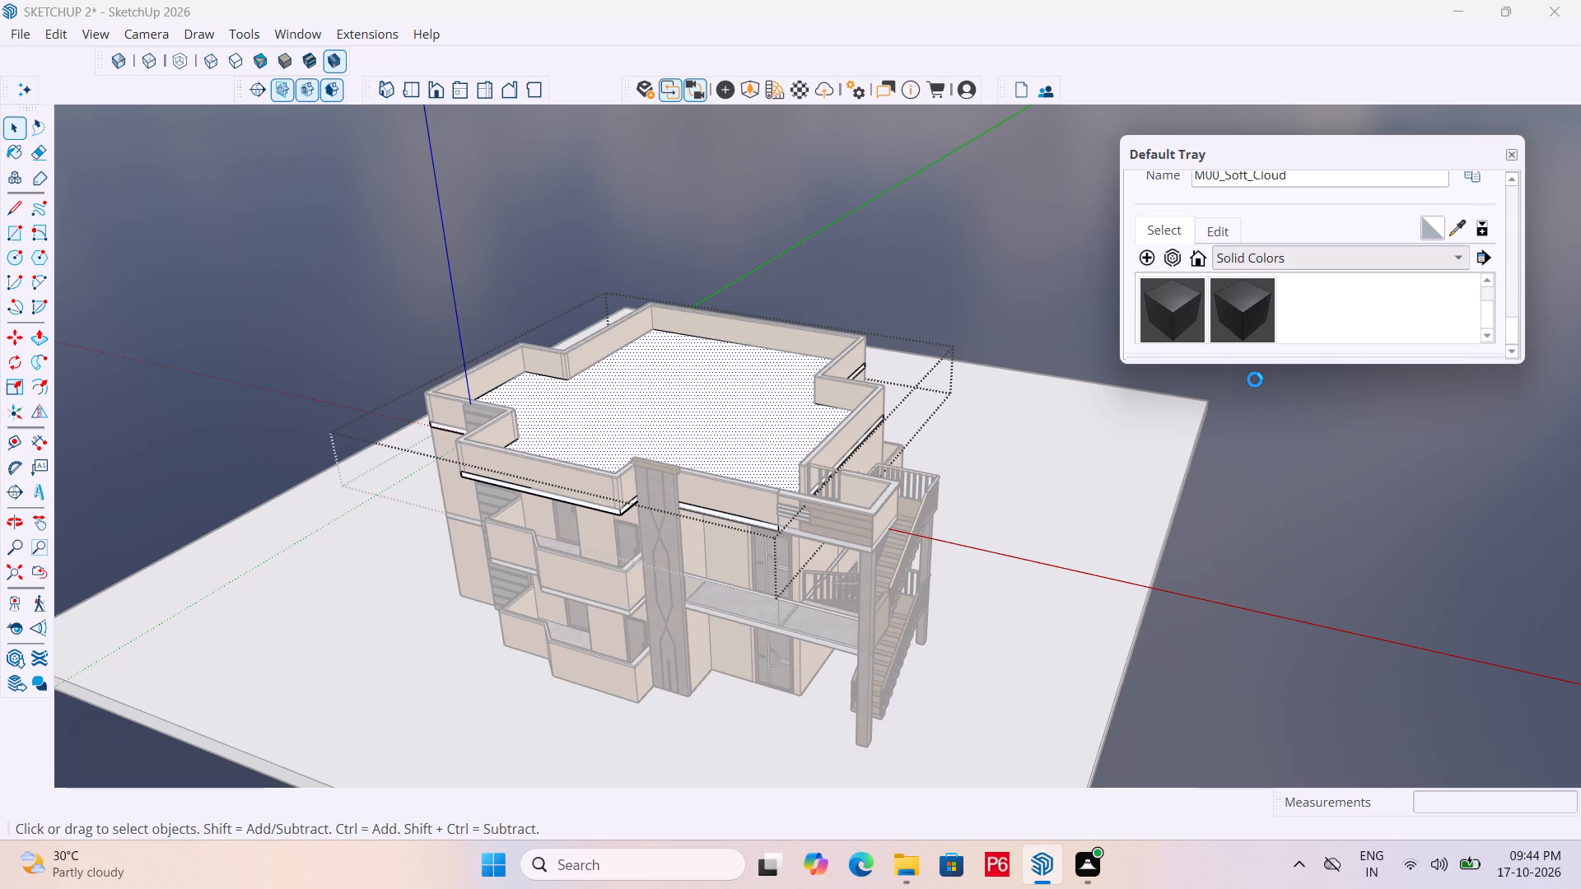
pyautogui.scroll(-3, 1331, 288)
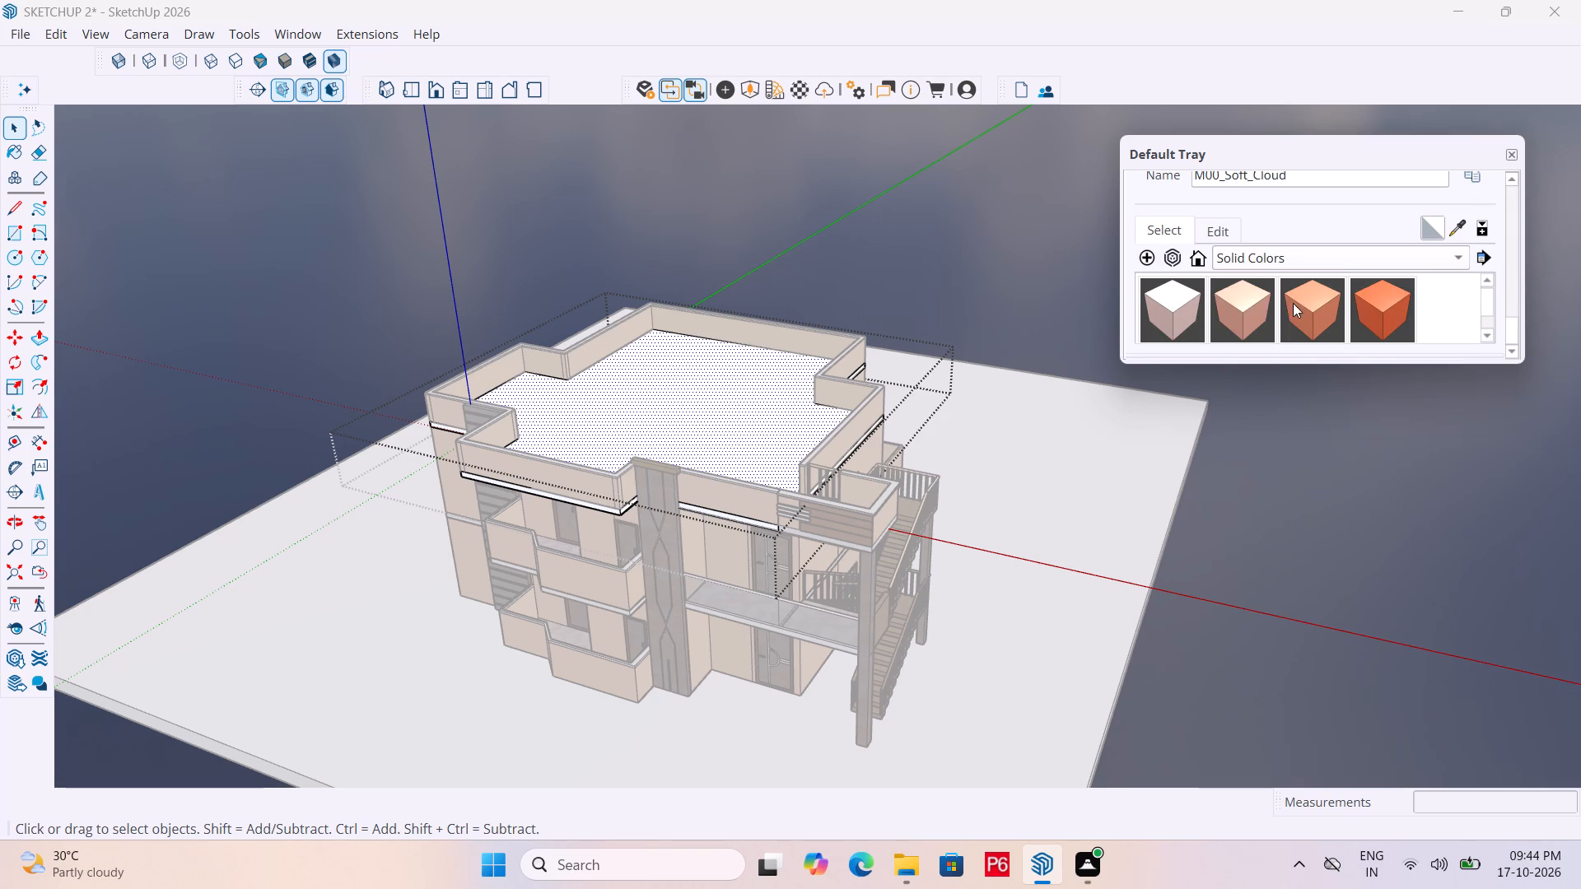
pyautogui.scroll(5, 1245, 314)
pyautogui.scroll(-19, 1264, 313)
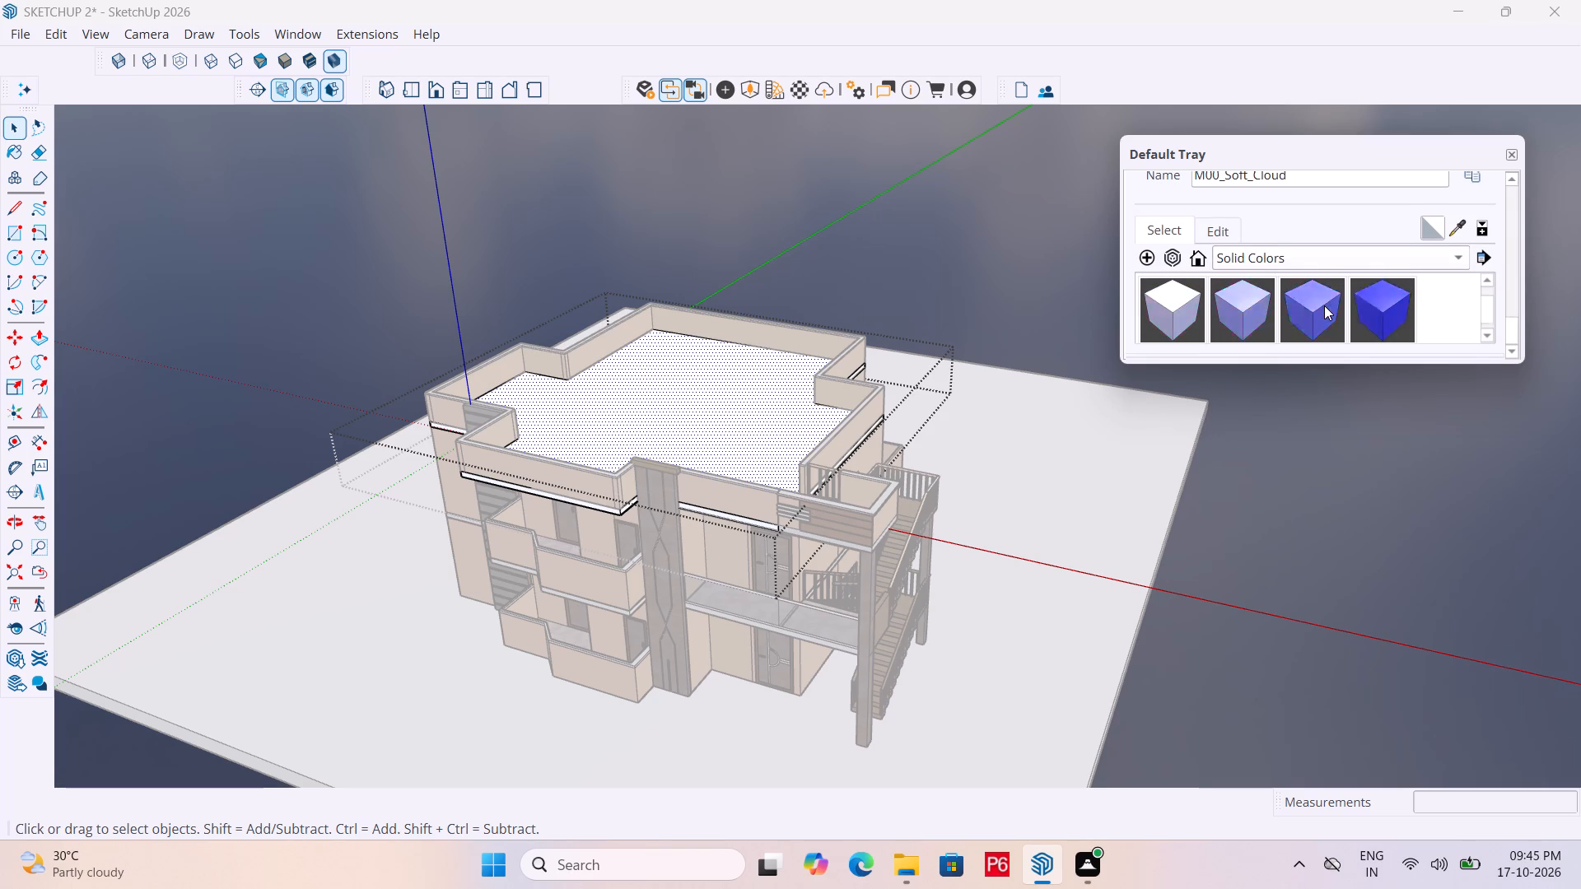
pyautogui.scroll(-9, 1324, 305)
pyautogui.scroll(1, 1322, 305)
pyautogui.scroll(-2, 1285, 310)
pyautogui.scroll(2, 1243, 301)
pyautogui.click(1308, 307)
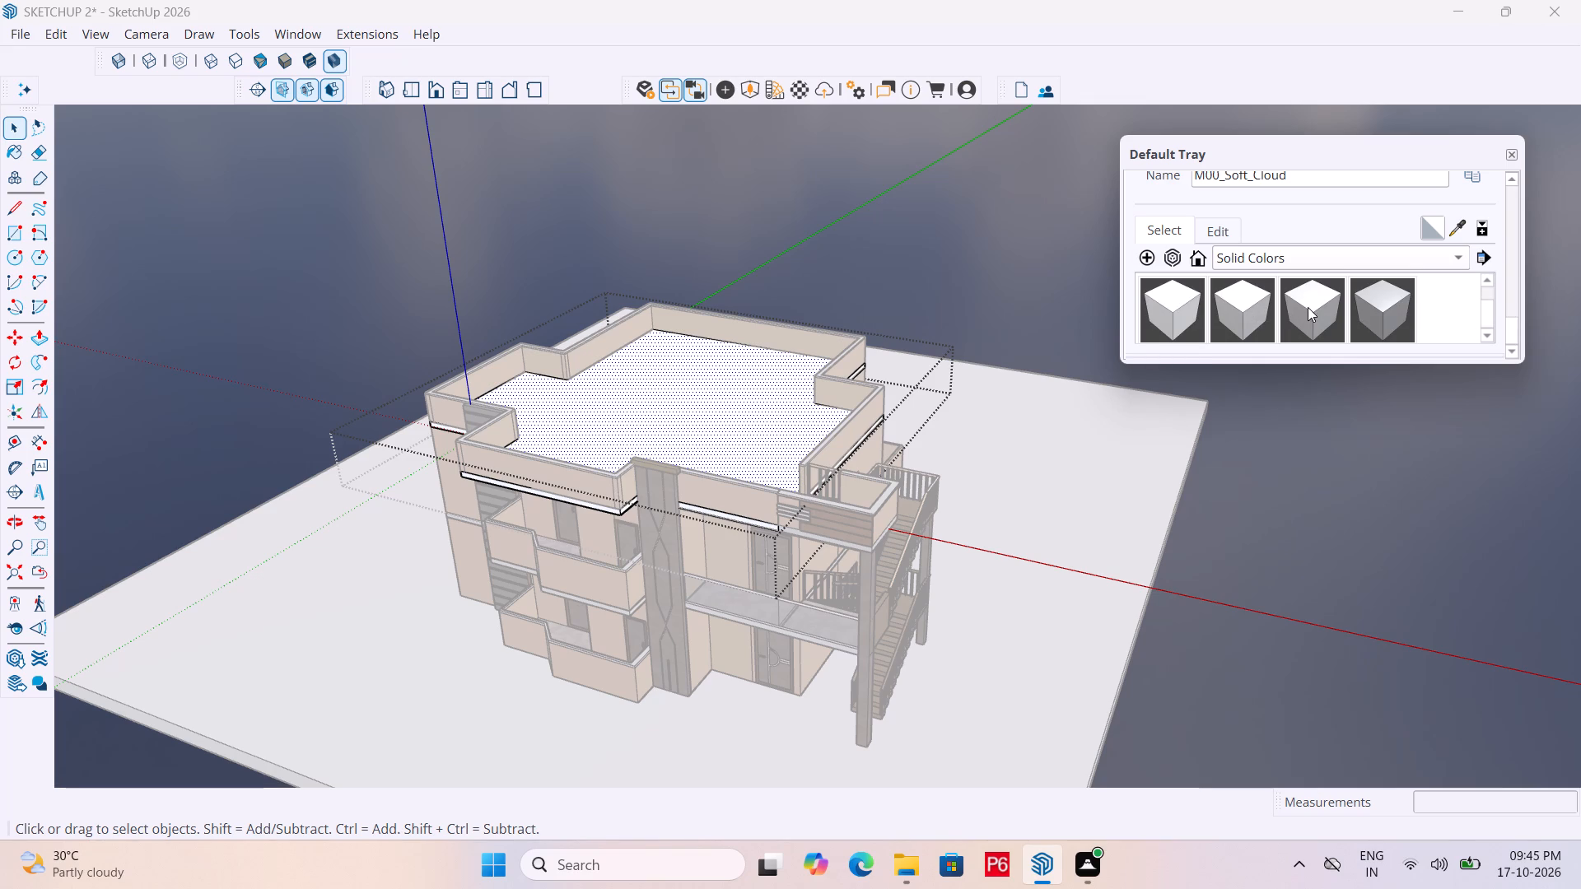
pyautogui.click(777, 389)
pyautogui.scroll(-3, 568, 385)
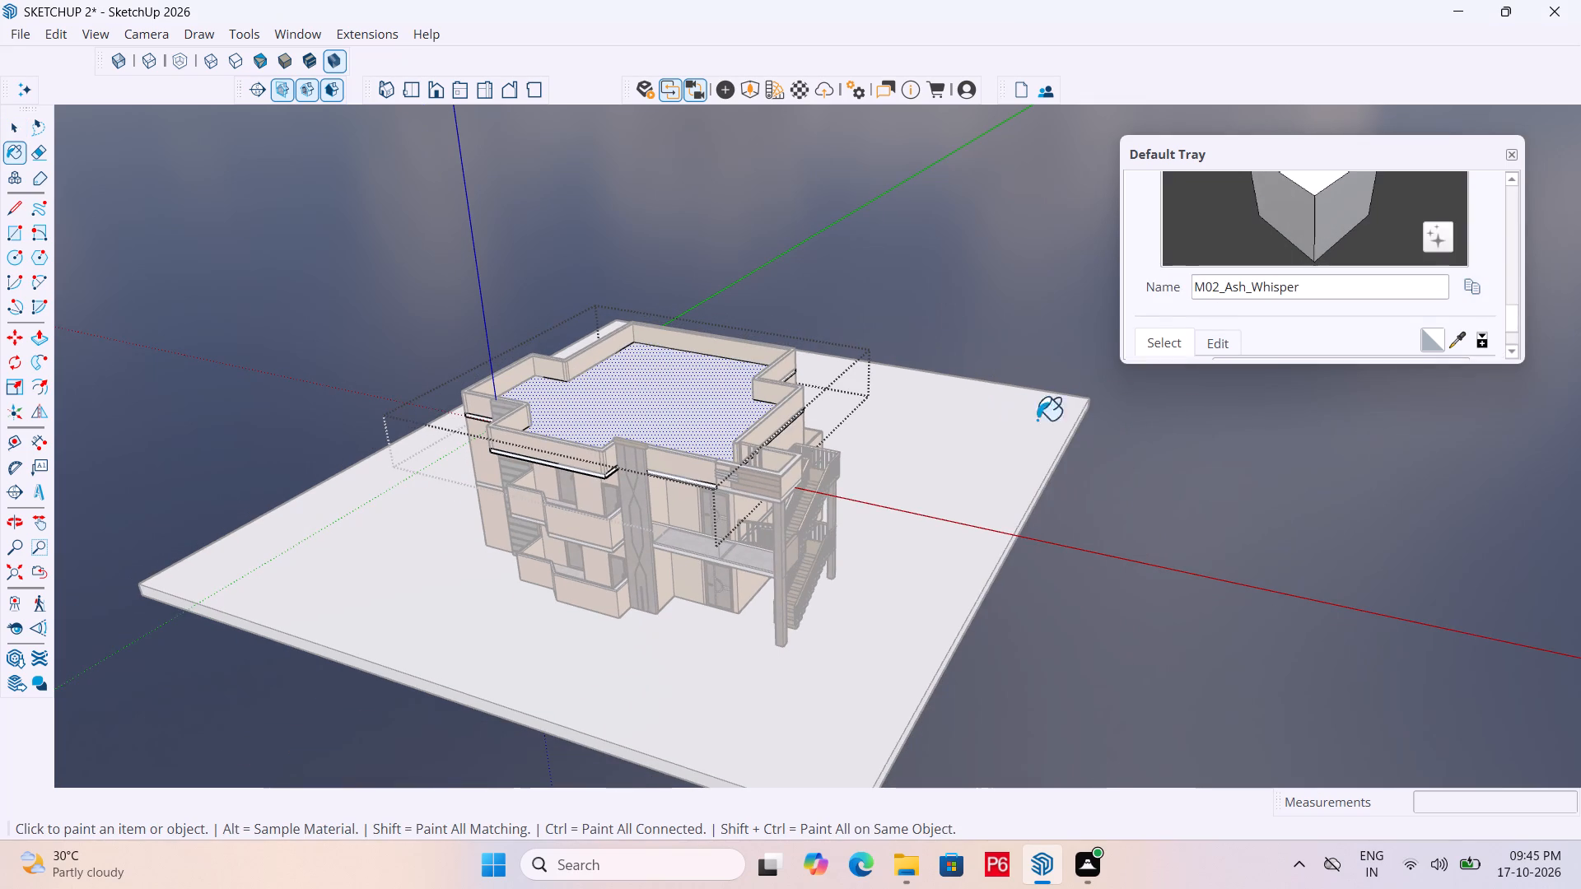
pyautogui.press('space')
pyautogui.doubleClick(1159, 435)
# Save the model.
pyautogui.moveTo(628, 544); pyautogui.dragTo(637, 468, button='middle')
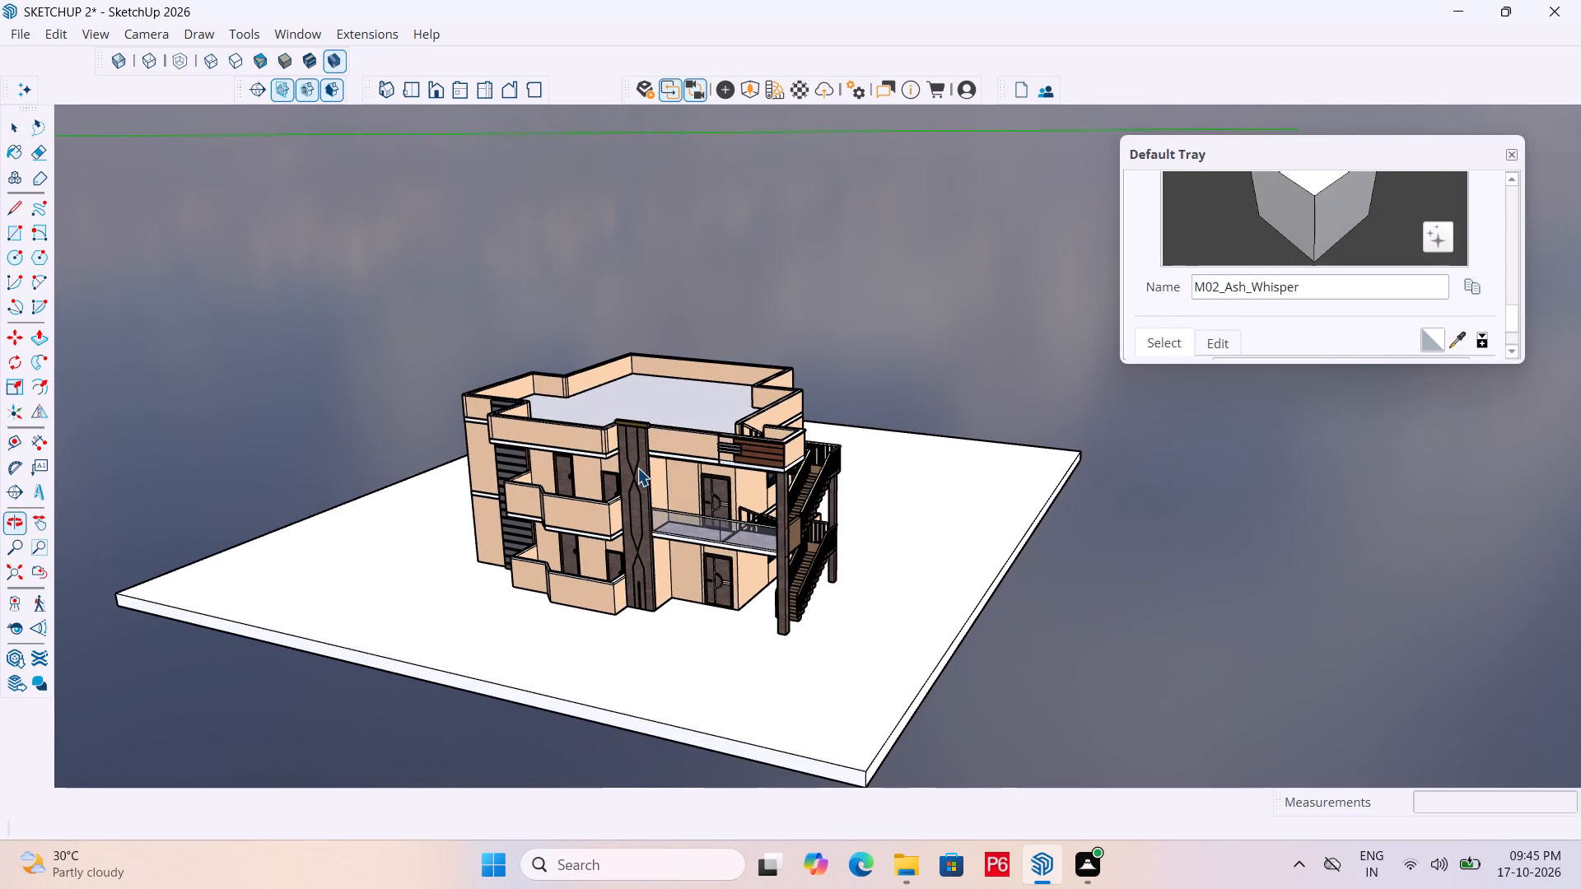
pyautogui.hotkey('ctrl', 's')
pyautogui.hotkey('ctrl', 's')
# Sample Wood_Floor_12_1K from the ceiling above the glass-railed balcony and paint the underside of that balcony's floor slab with it.
pyautogui.moveTo(692, 552); pyautogui.dragTo(672, 449, button='middle')
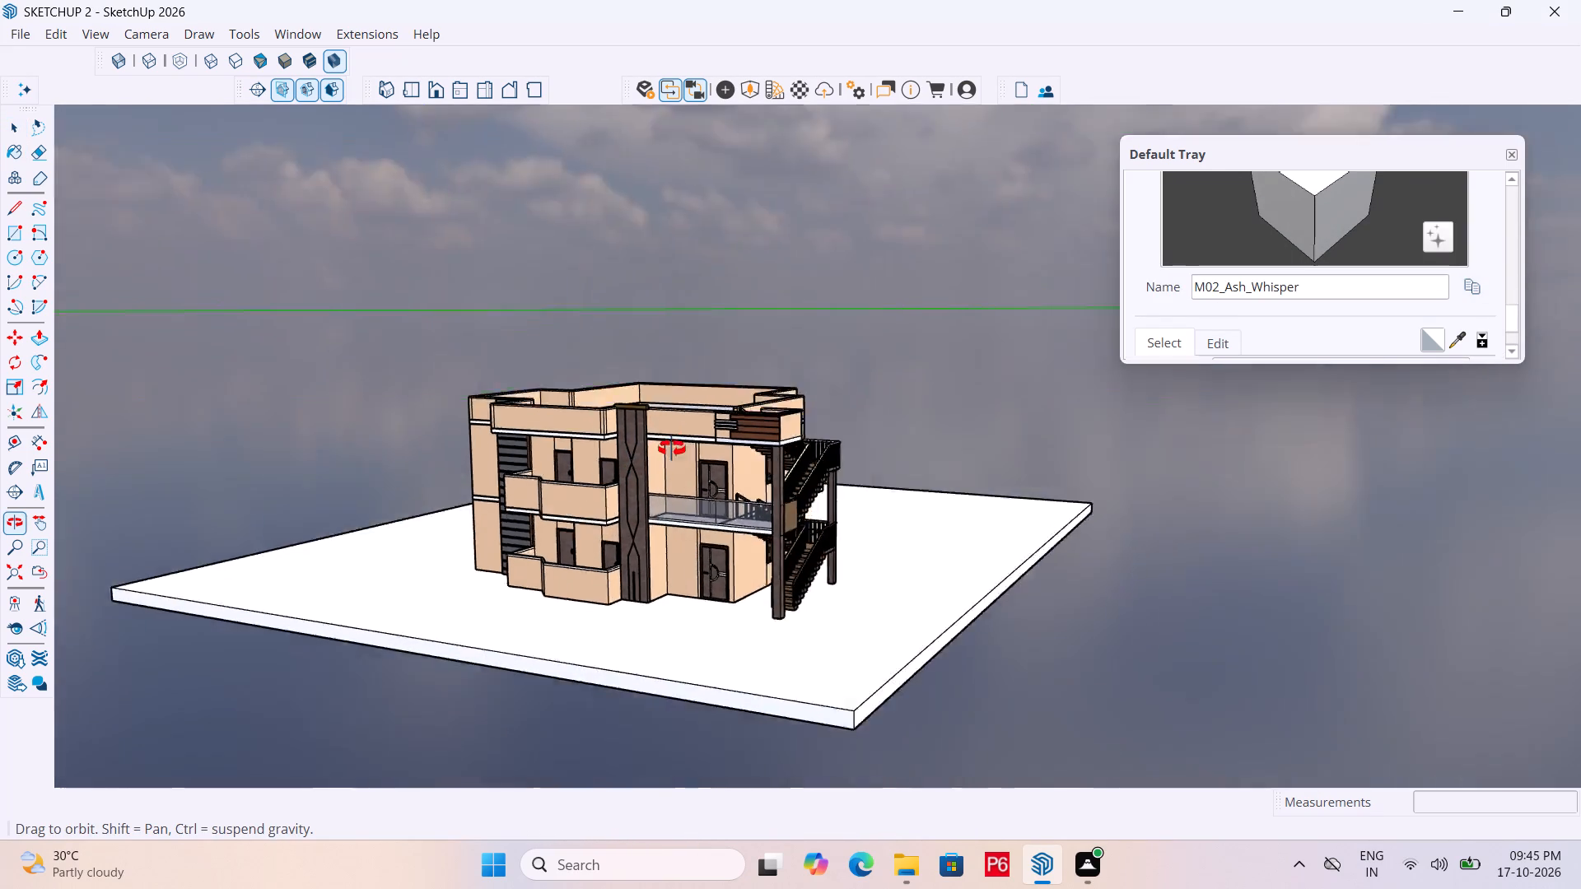
pyautogui.moveTo(672, 449); pyautogui.dragTo(687, 342, button='middle')
pyautogui.scroll(4, 721, 501)
pyautogui.scroll(3, 488, 483)
pyautogui.moveTo(546, 504); pyautogui.dragTo(543, 482, button='middle')
pyautogui.scroll(4, 529, 492)
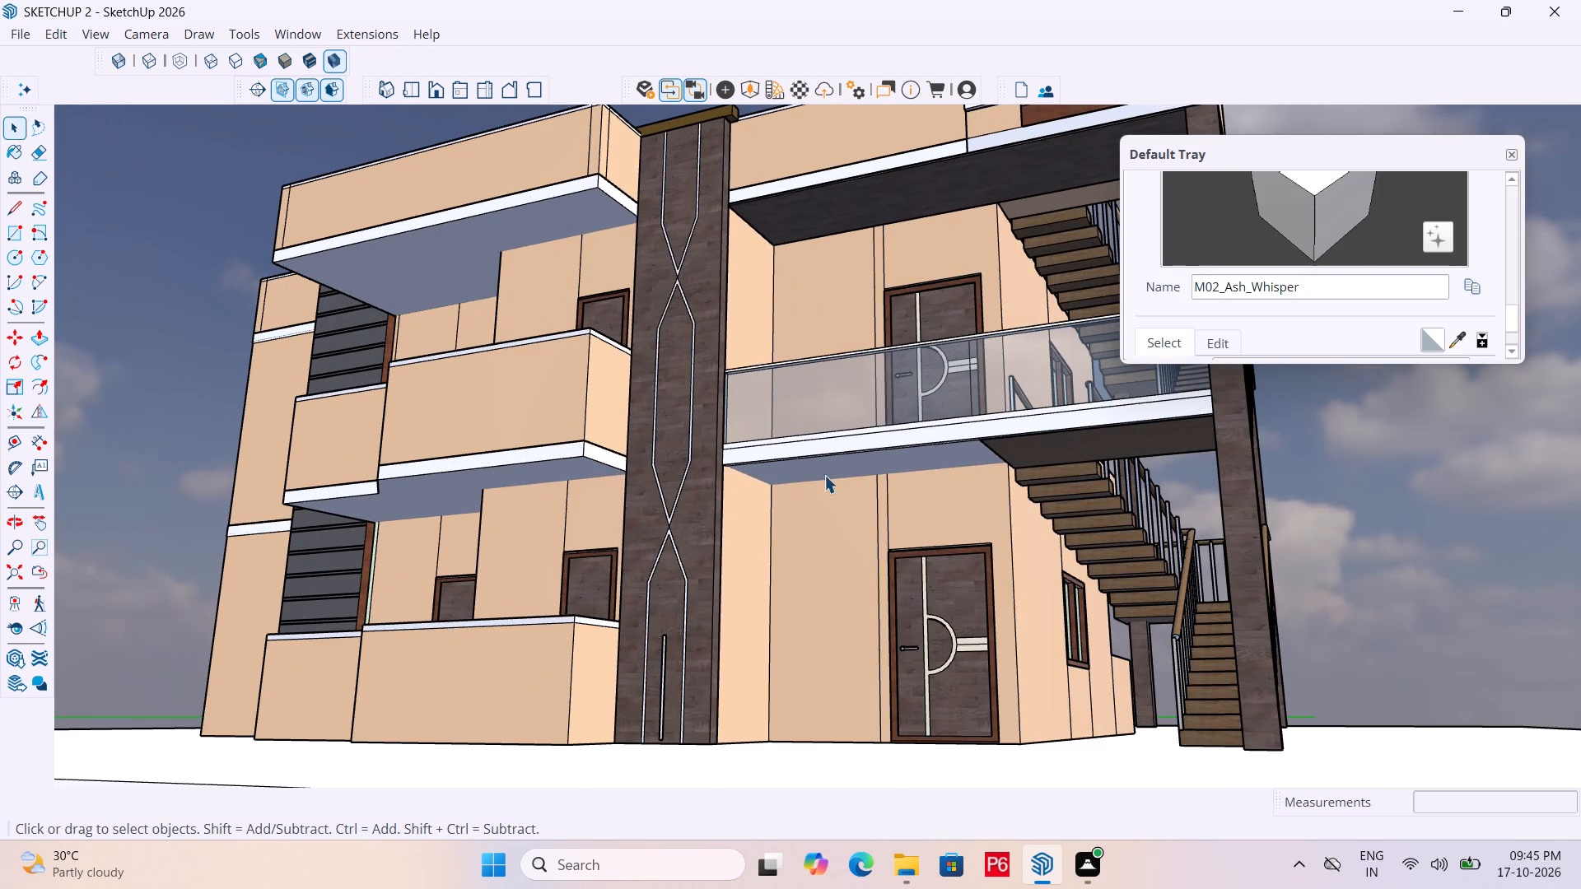
pyautogui.moveTo(843, 470); pyautogui.dragTo(813, 443, button='middle')
pyautogui.scroll(3, 843, 470)
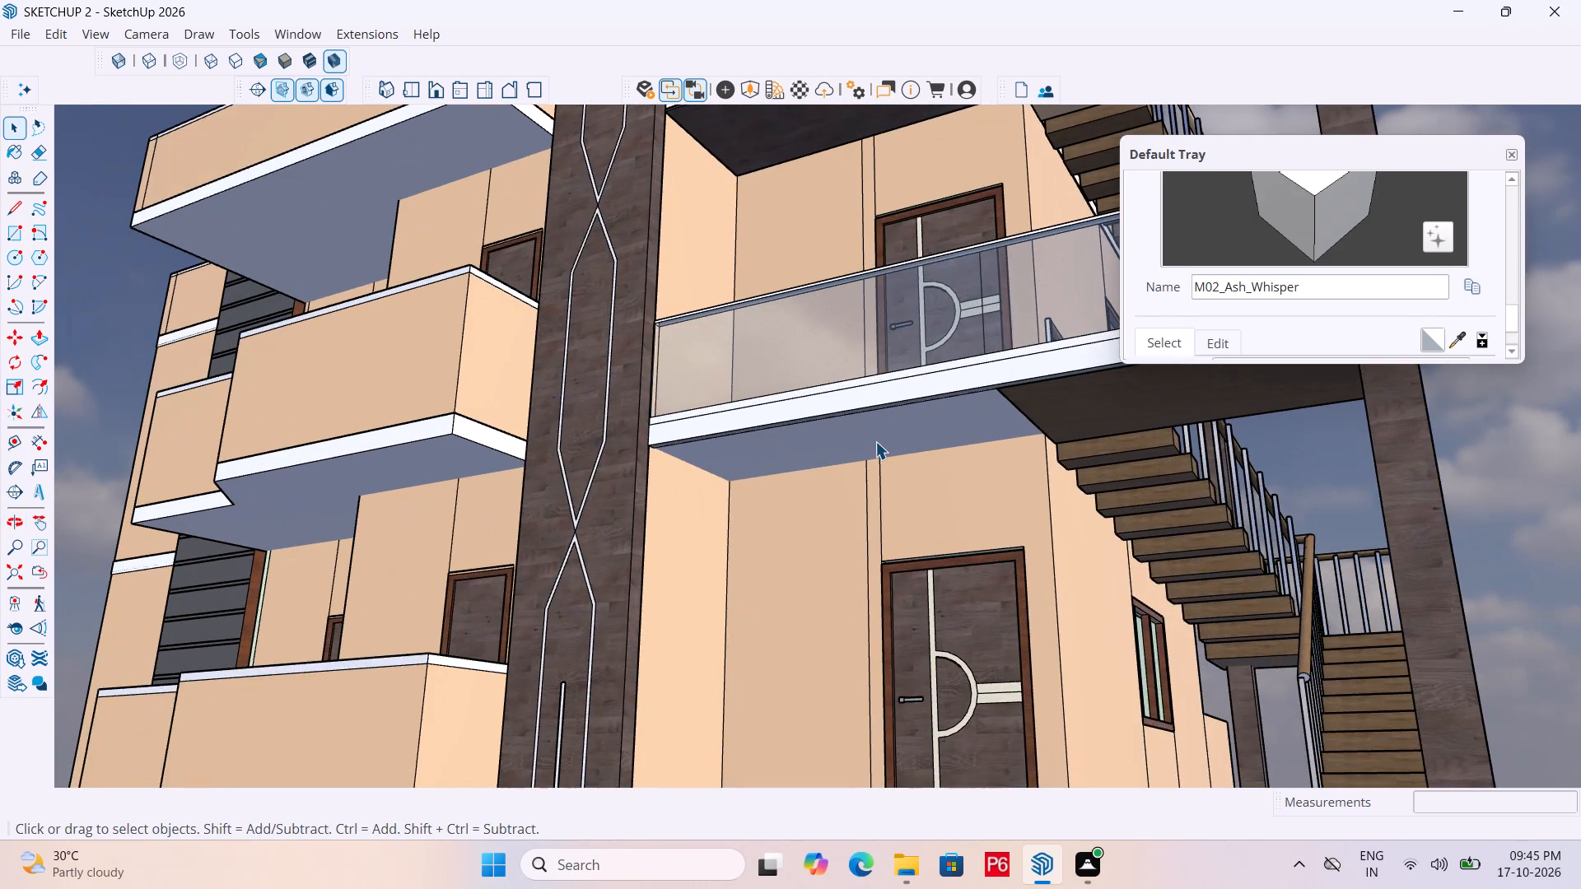
pyautogui.doubleClick(875, 441)
pyautogui.doubleClick(873, 437)
pyautogui.click(840, 437)
pyautogui.doubleClick(837, 438)
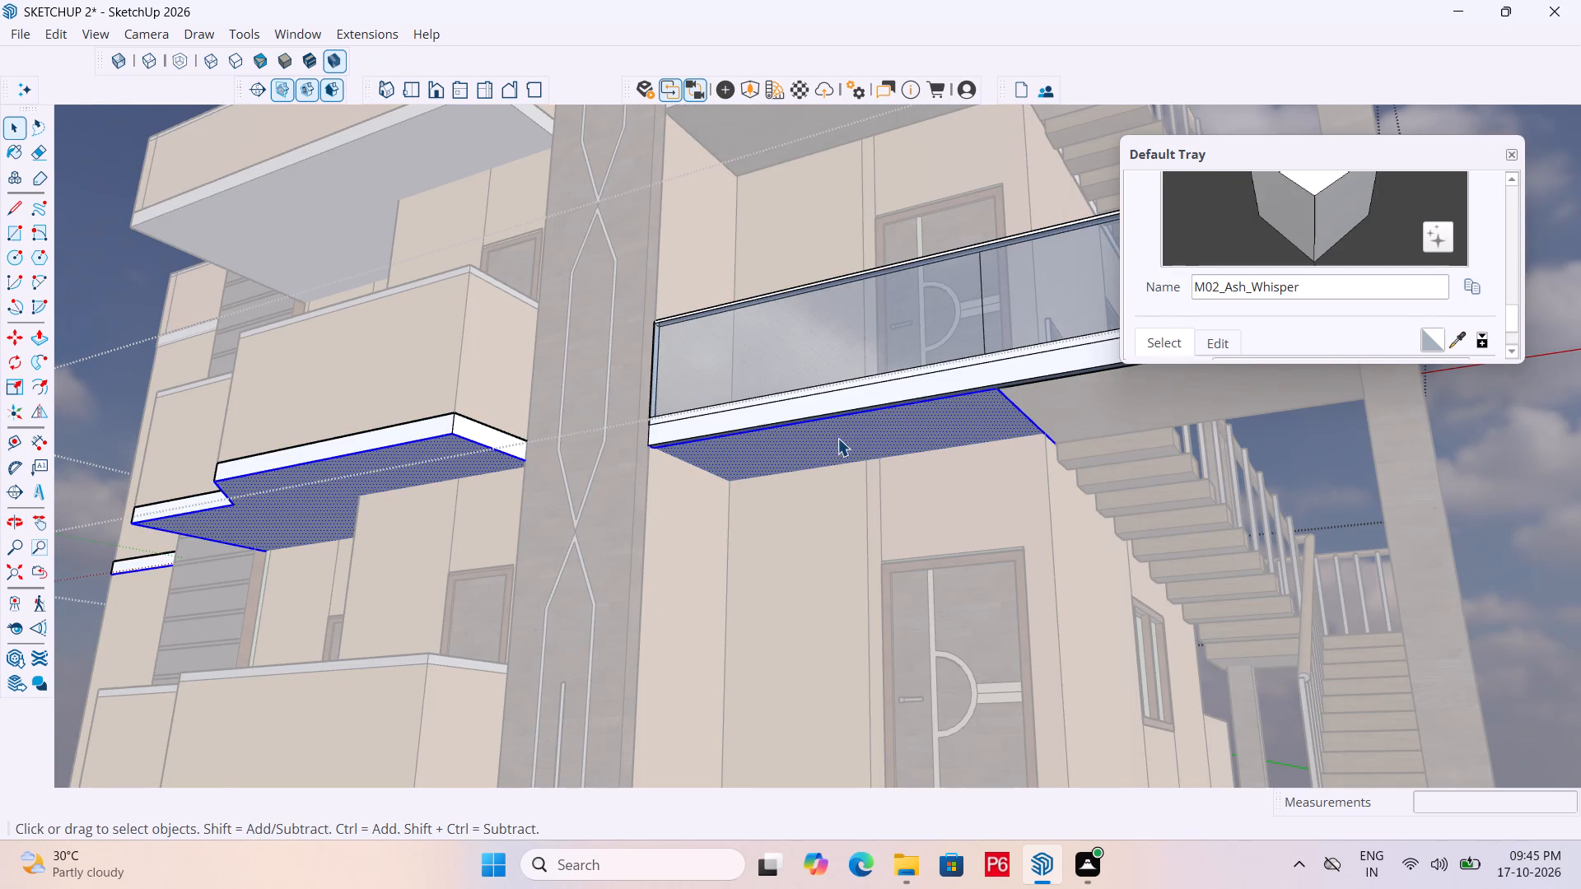
pyautogui.click(836, 439)
pyautogui.tripleClick(847, 436)
pyautogui.click(883, 429)
pyautogui.click(891, 427)
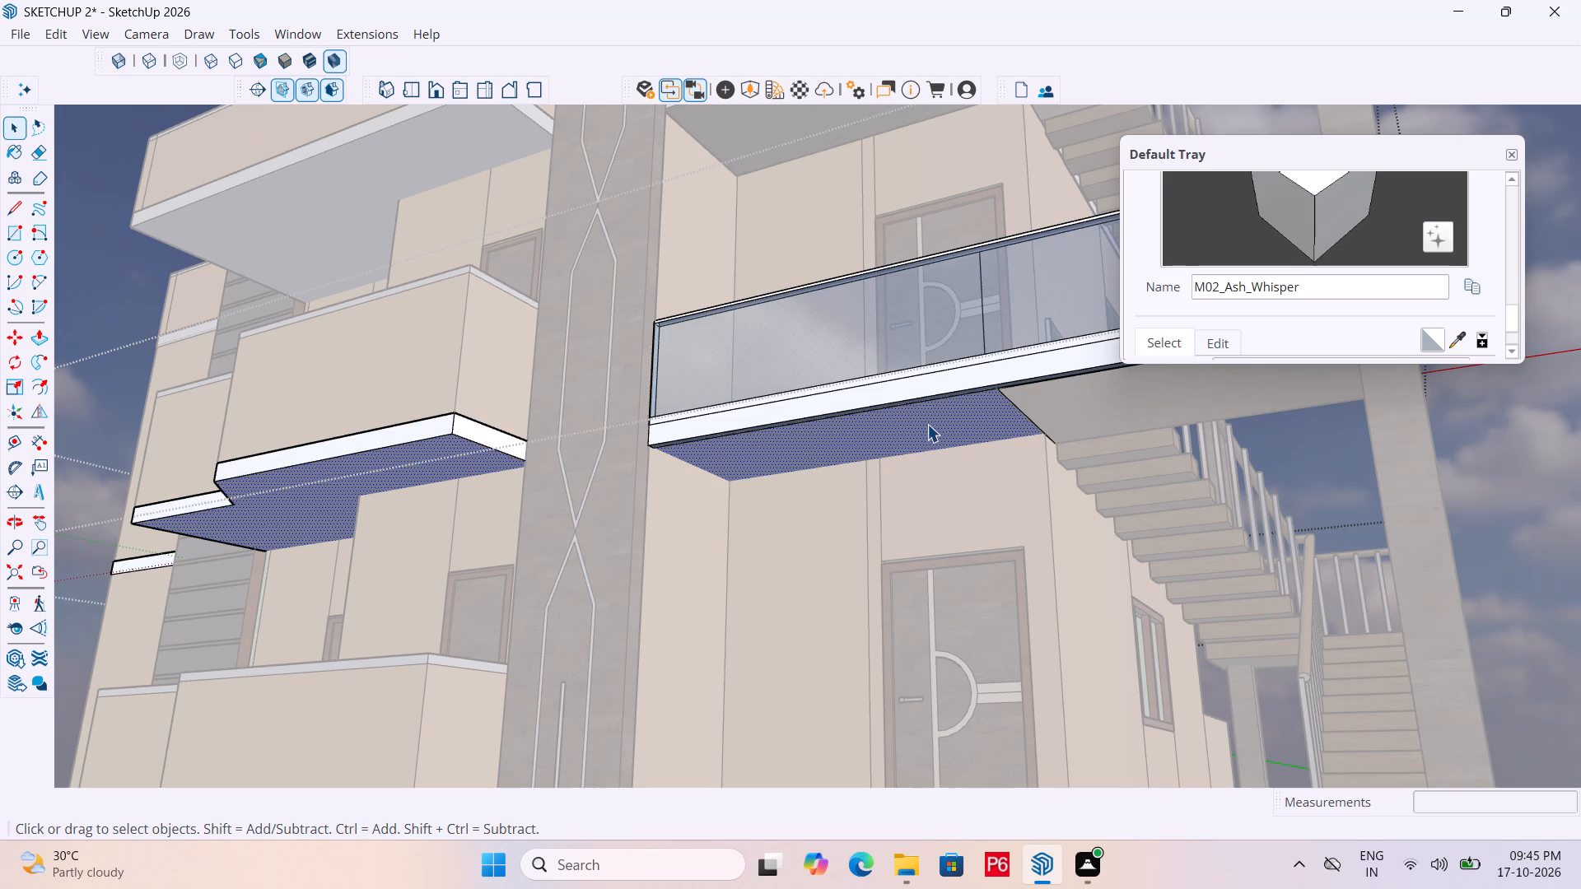
pyautogui.click(927, 424)
pyautogui.click(1451, 337)
pyautogui.click(767, 126)
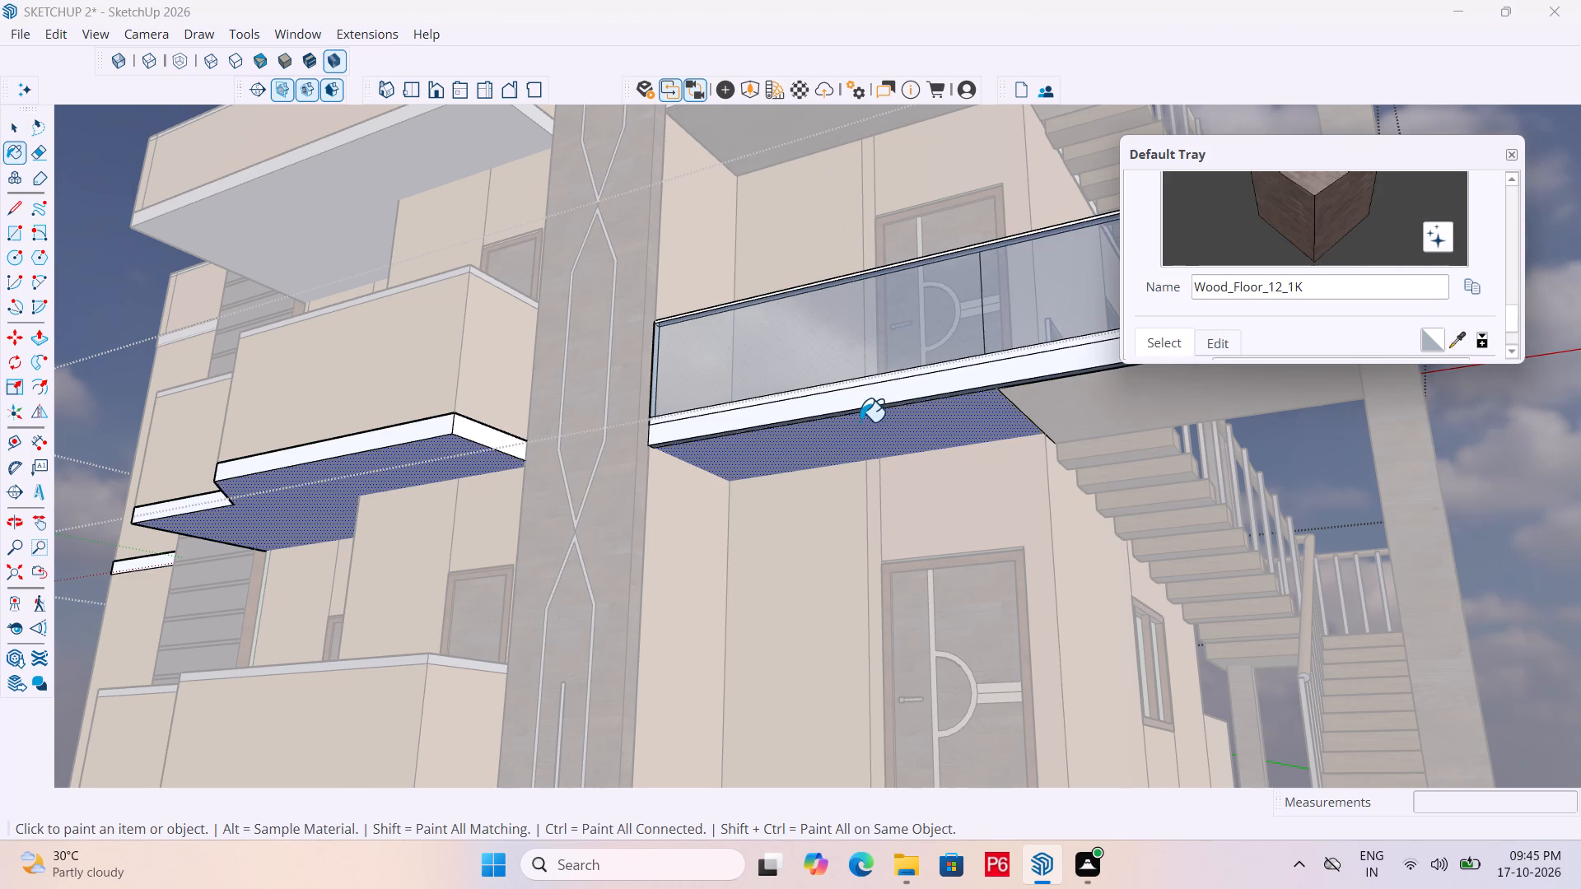
pyautogui.click(862, 426)
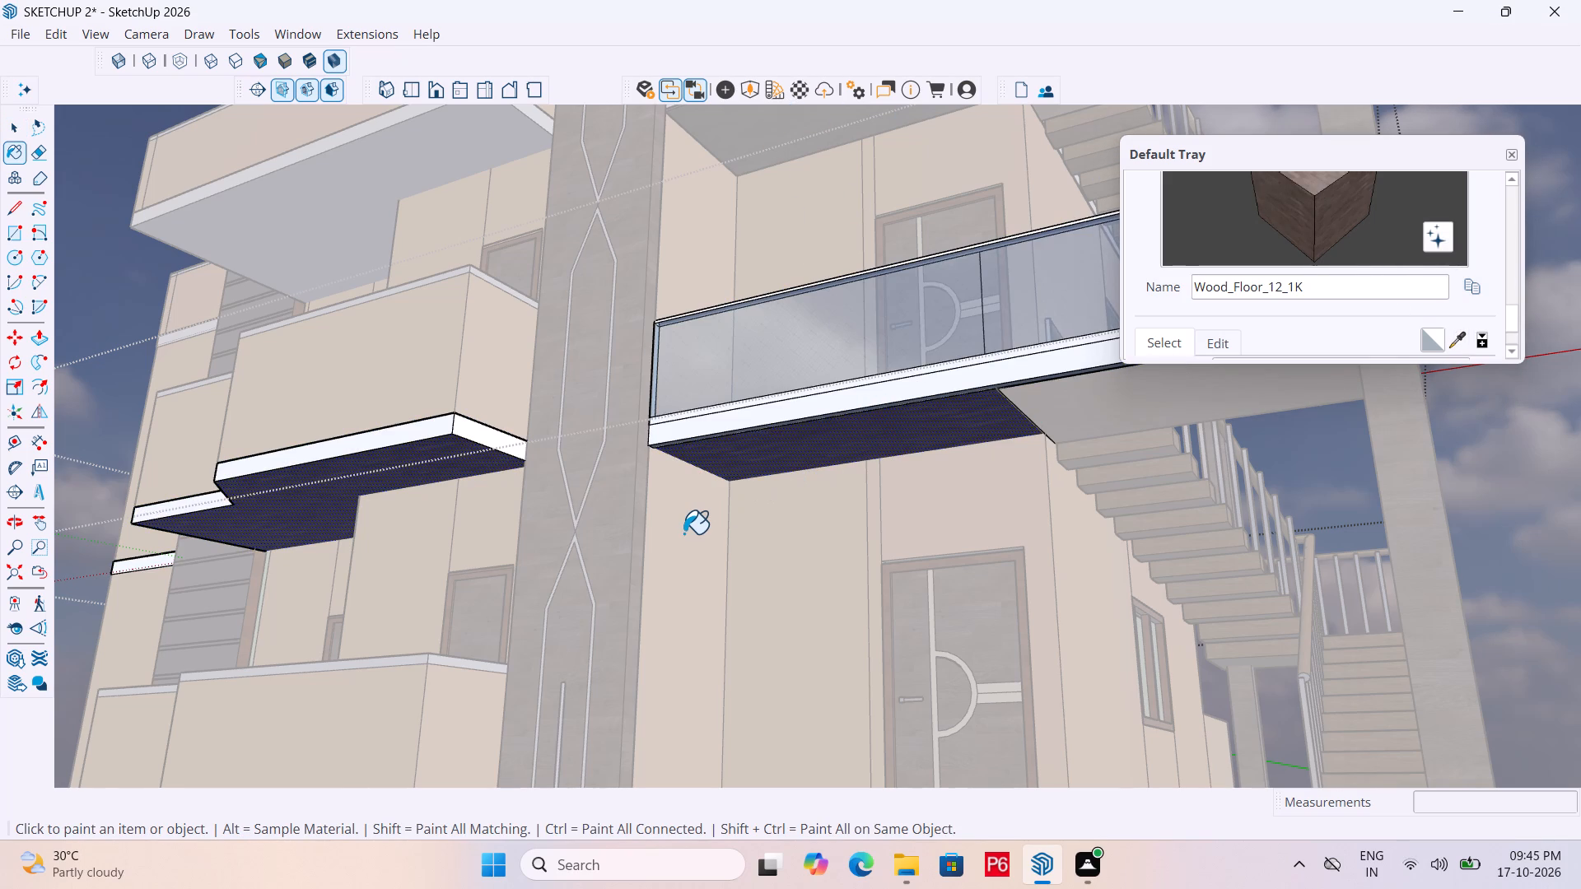
pyautogui.scroll(-4, 683, 533)
pyautogui.moveTo(906, 481); pyautogui.dragTo(899, 541, button='middle')
pyautogui.press('space')
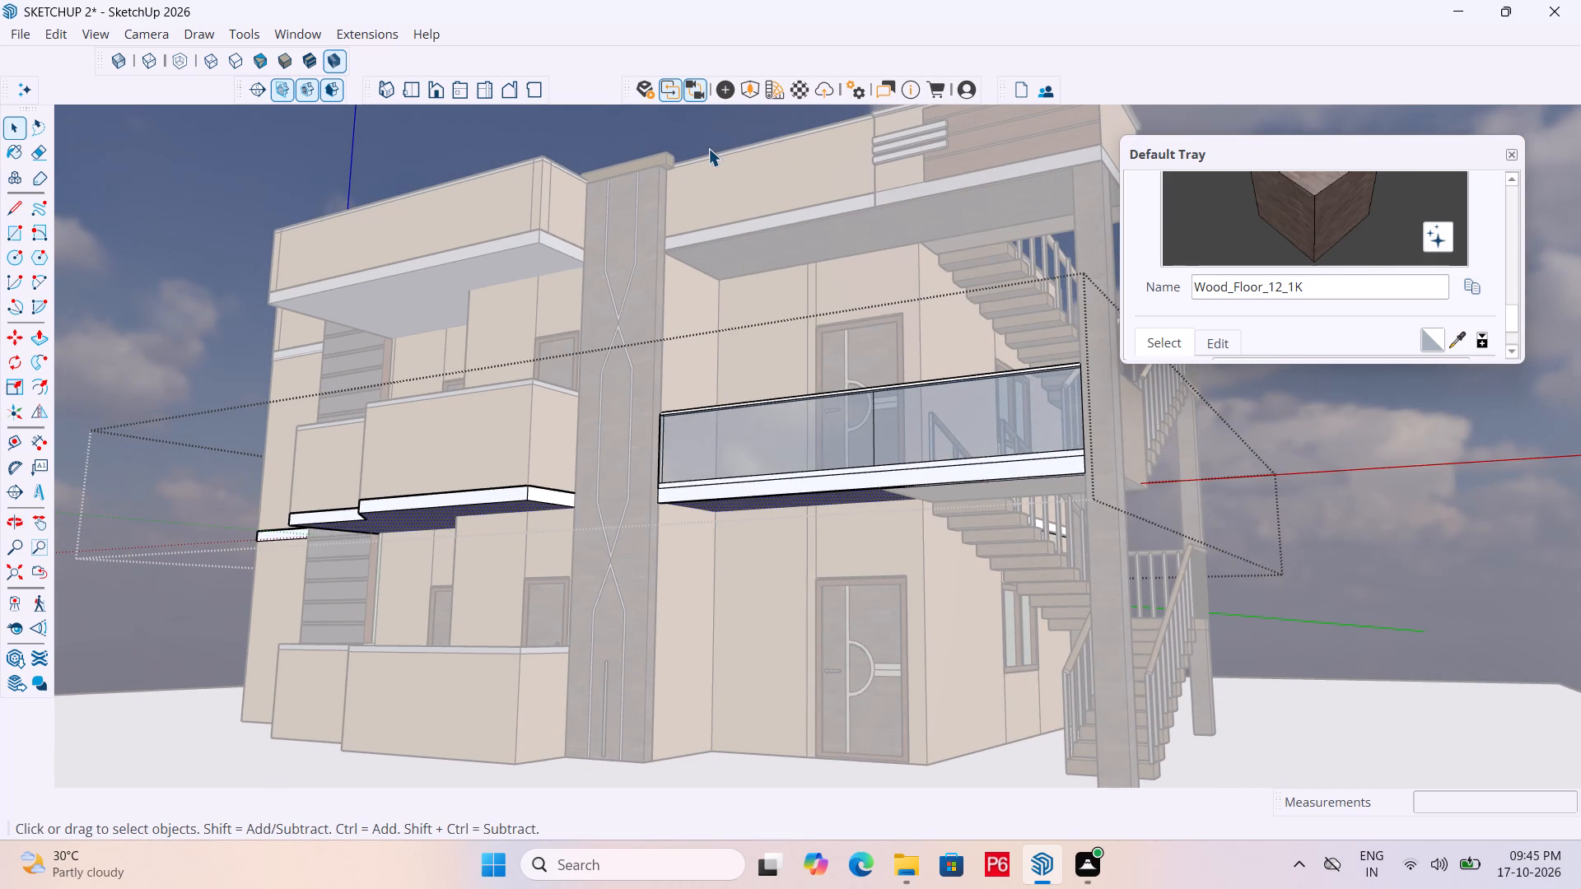
pyautogui.click(708, 138)
# Select the roof slab's underside face inside its group and look for a material for it in the solid colours.
pyautogui.scroll(4, 469, 257)
pyautogui.click(503, 264)
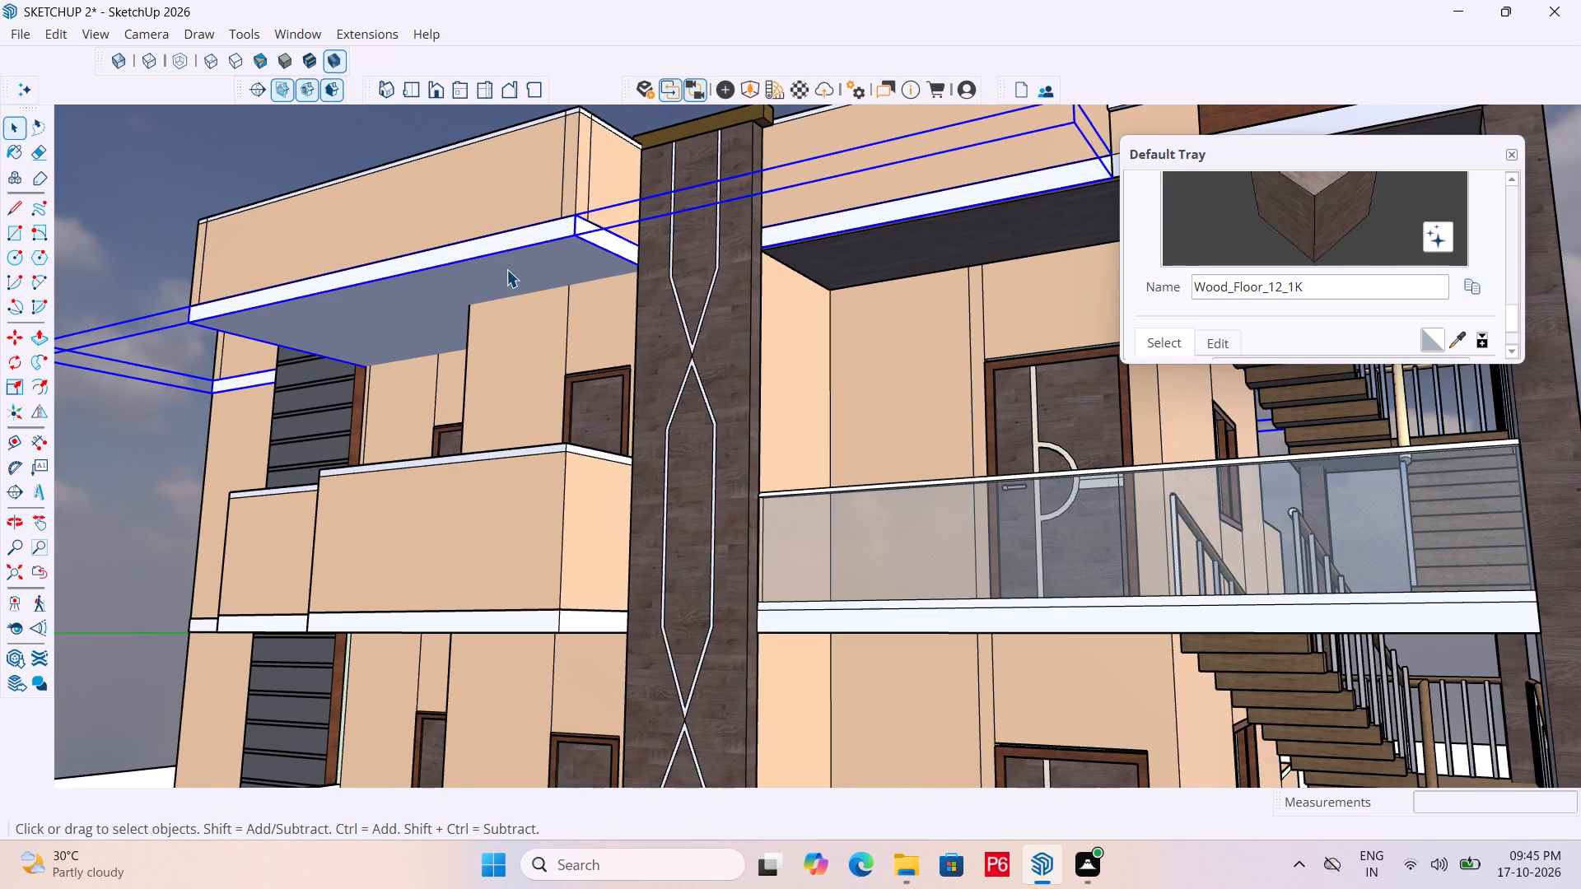
pyautogui.doubleClick(516, 266)
pyautogui.click(454, 295)
pyautogui.doubleClick(447, 297)
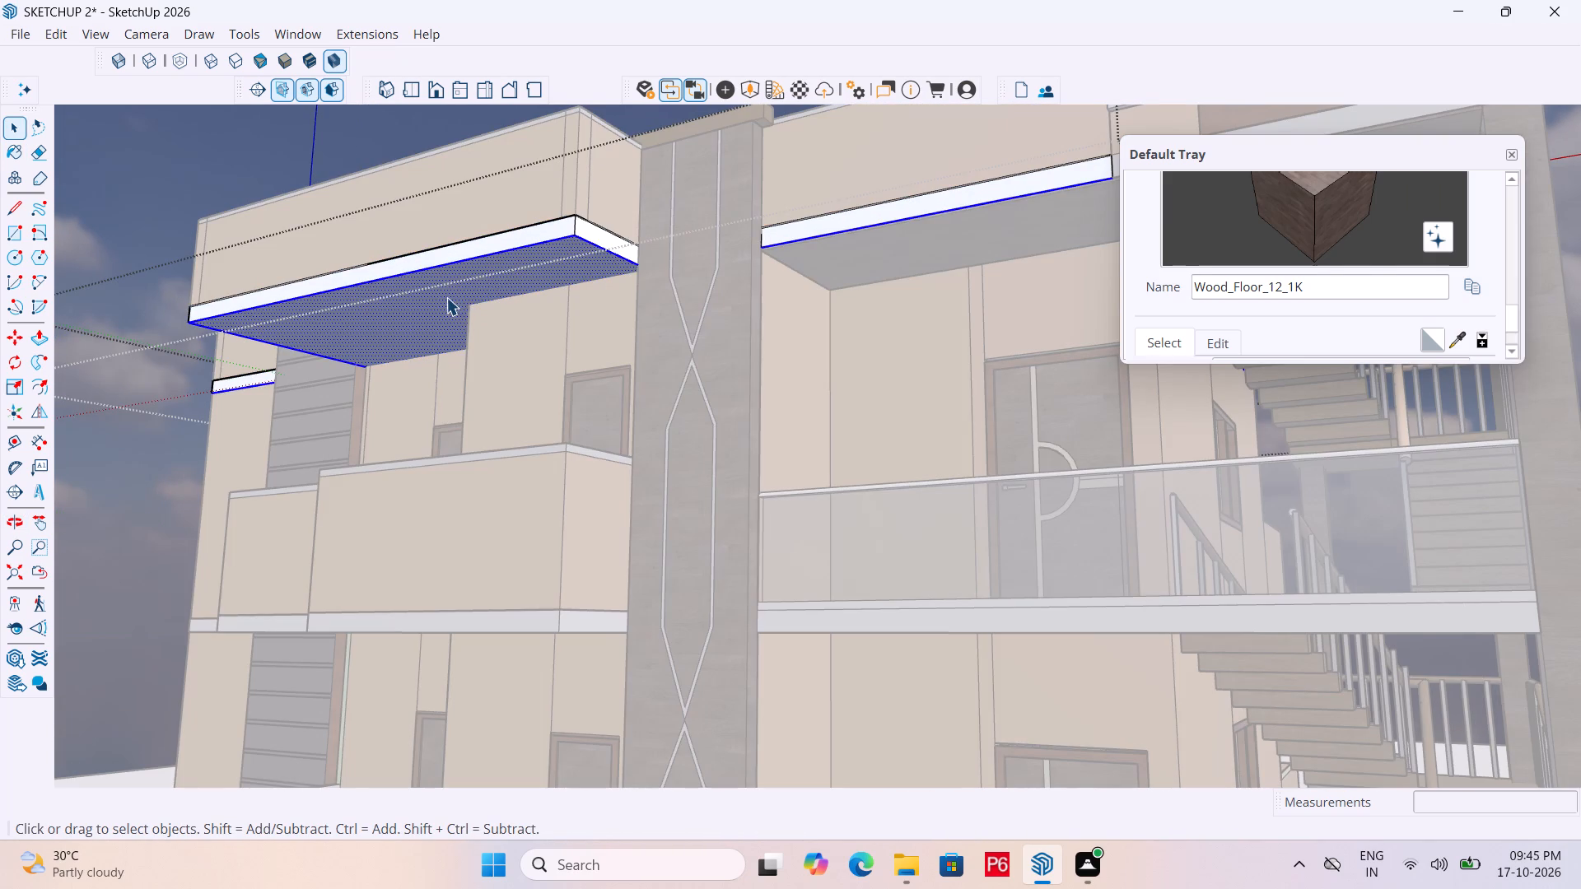
pyautogui.doubleClick(399, 315)
pyautogui.click(401, 314)
pyautogui.doubleClick(415, 310)
pyautogui.scroll(-3, 1264, 288)
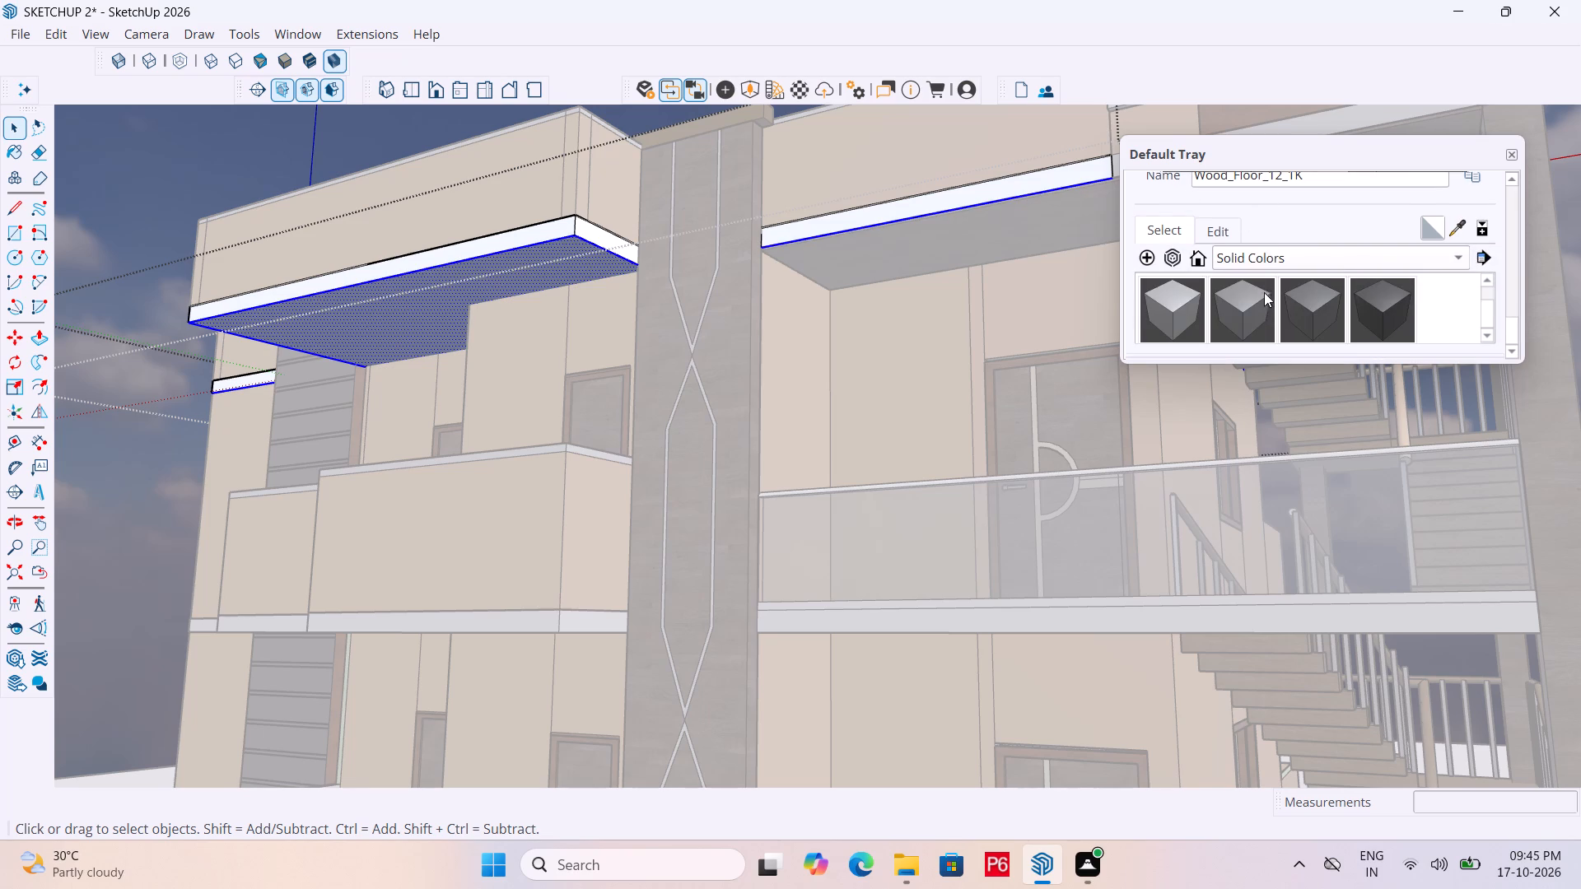
# Sample the Wood_Floor_12_1K material from the model and apply it to the selected underside of the roof slab.
pyautogui.click(1457, 226)
pyautogui.scroll(-2, 1125, 417)
pyautogui.moveTo(1018, 292); pyautogui.dragTo(987, 164, button='middle')
pyautogui.moveTo(988, 170); pyautogui.dragTo(1042, 323, button='middle')
pyautogui.scroll(-5, 859, 463)
pyautogui.scroll(-7, 855, 537)
pyautogui.scroll(-3, 897, 686)
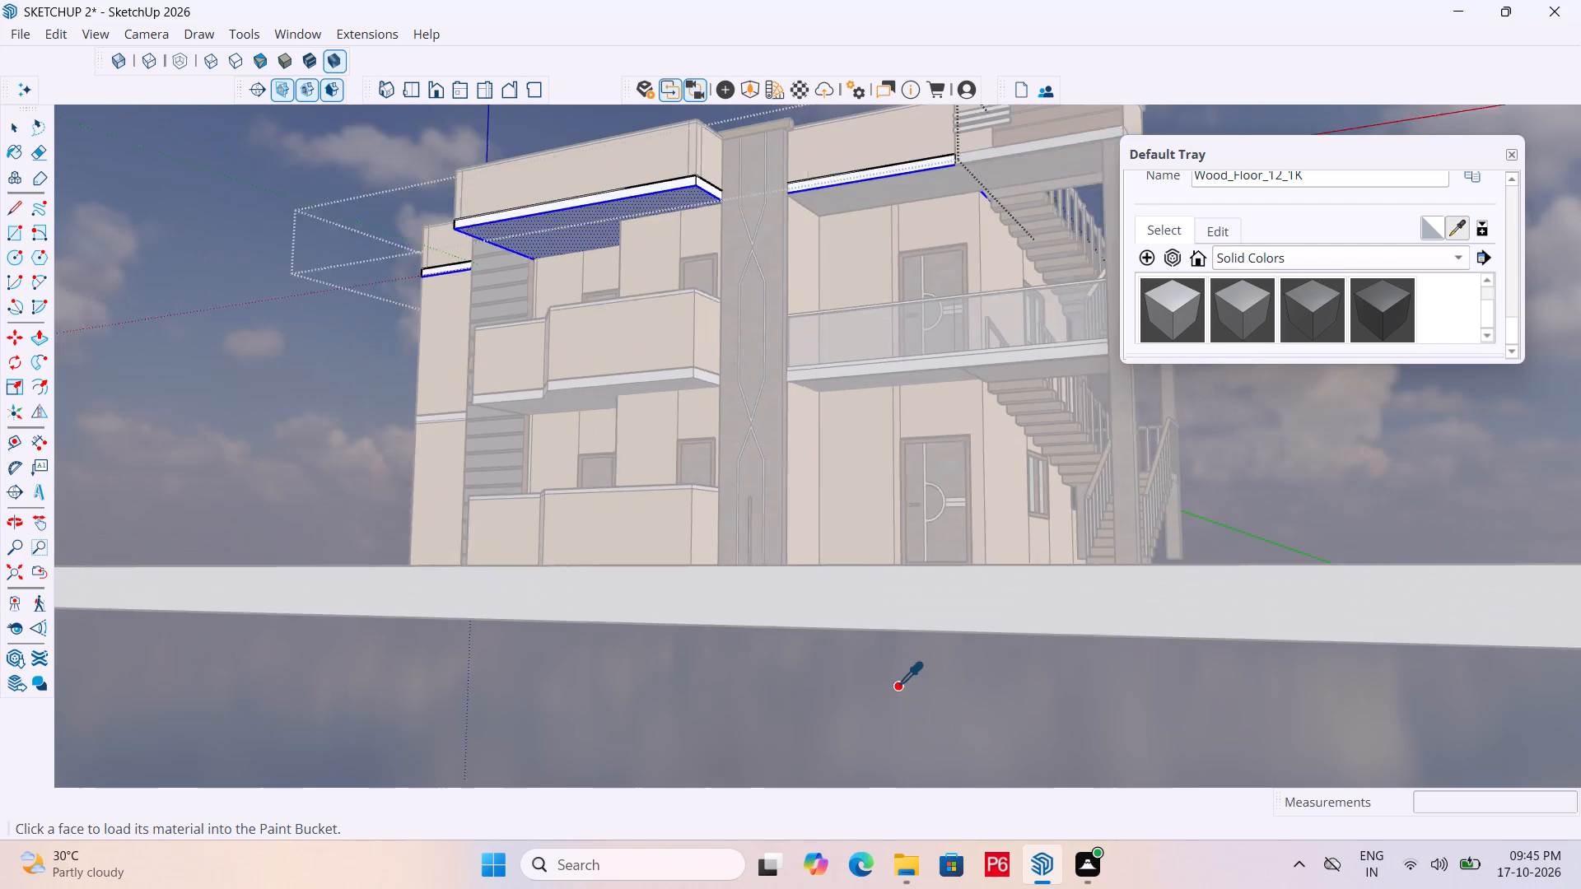
pyautogui.scroll(-2, 897, 686)
pyautogui.moveTo(969, 458); pyautogui.dragTo(902, 464, button='middle')
pyautogui.scroll(5, 903, 475)
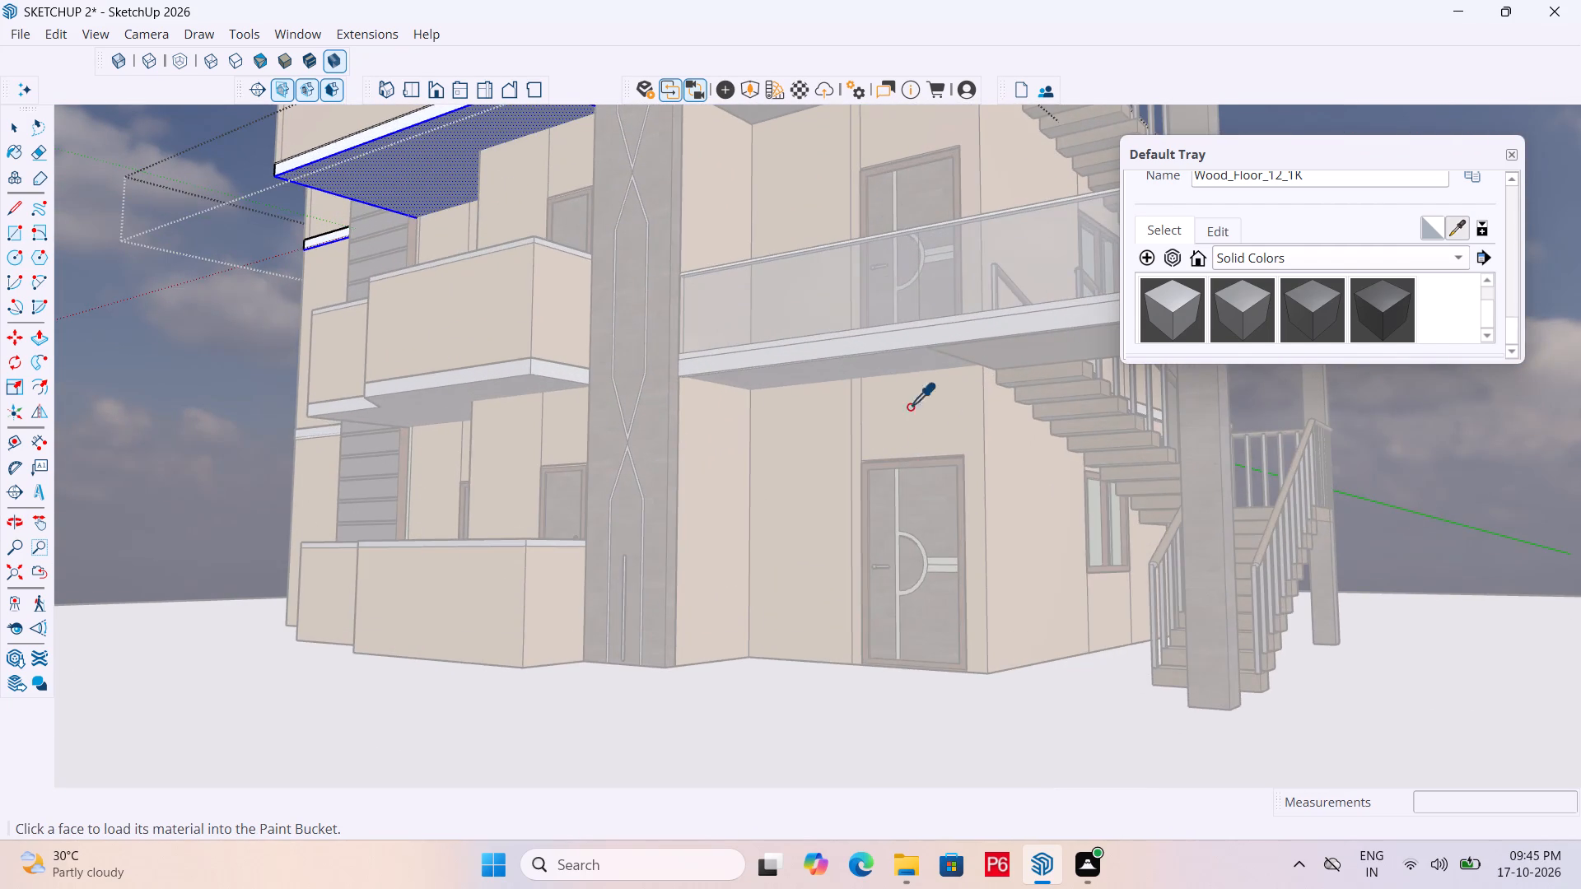
pyautogui.scroll(-3, 916, 535)
pyautogui.click(878, 172)
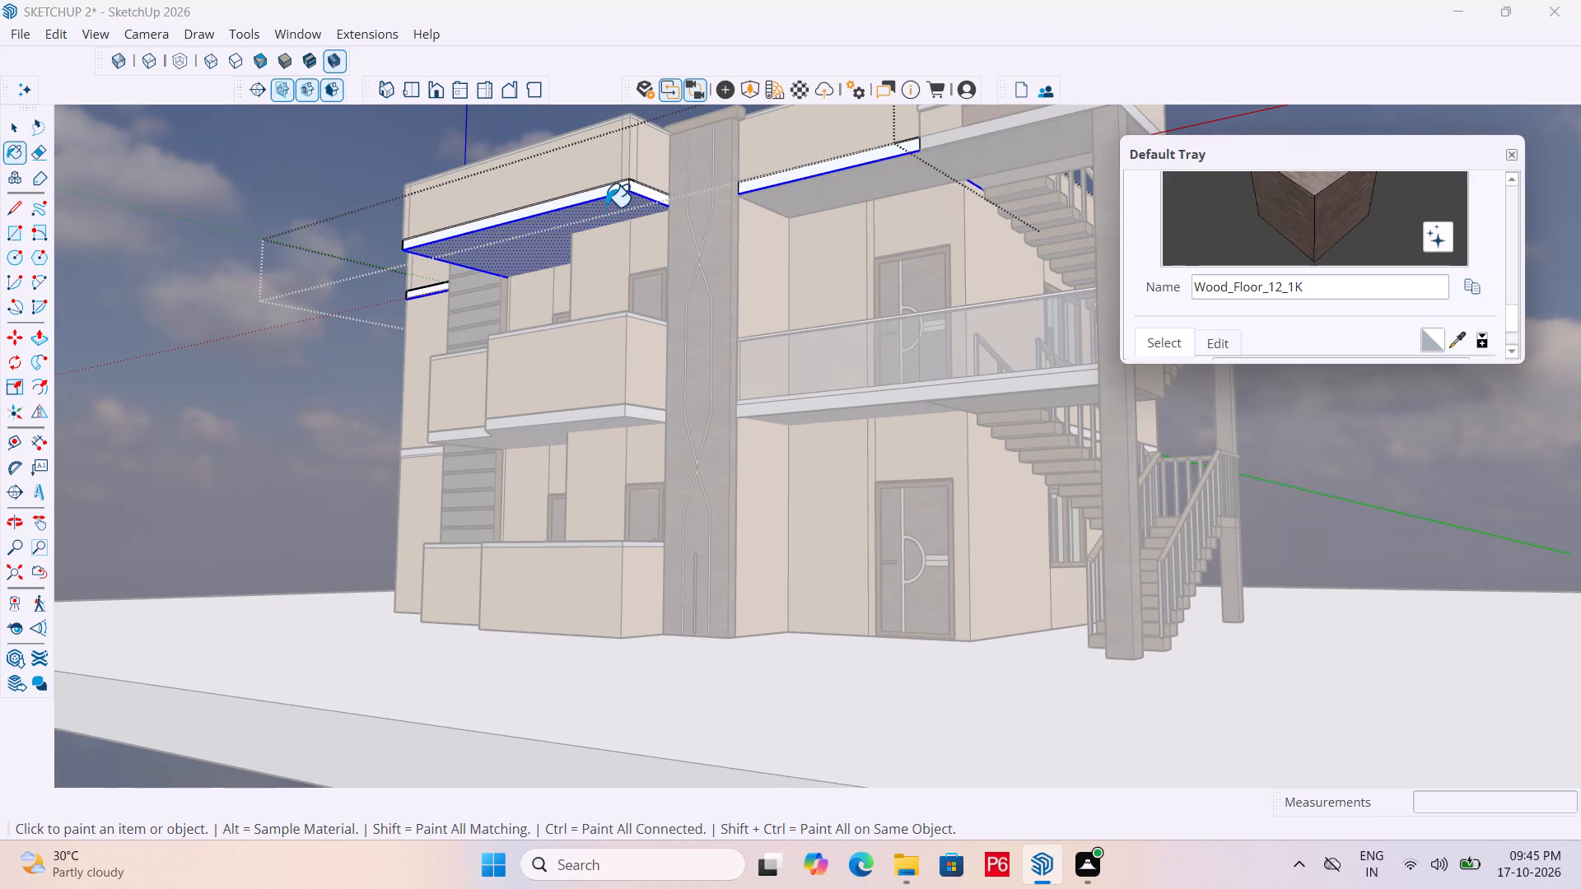
pyautogui.click(605, 207)
pyautogui.scroll(-5, 775, 493)
pyautogui.press('space')
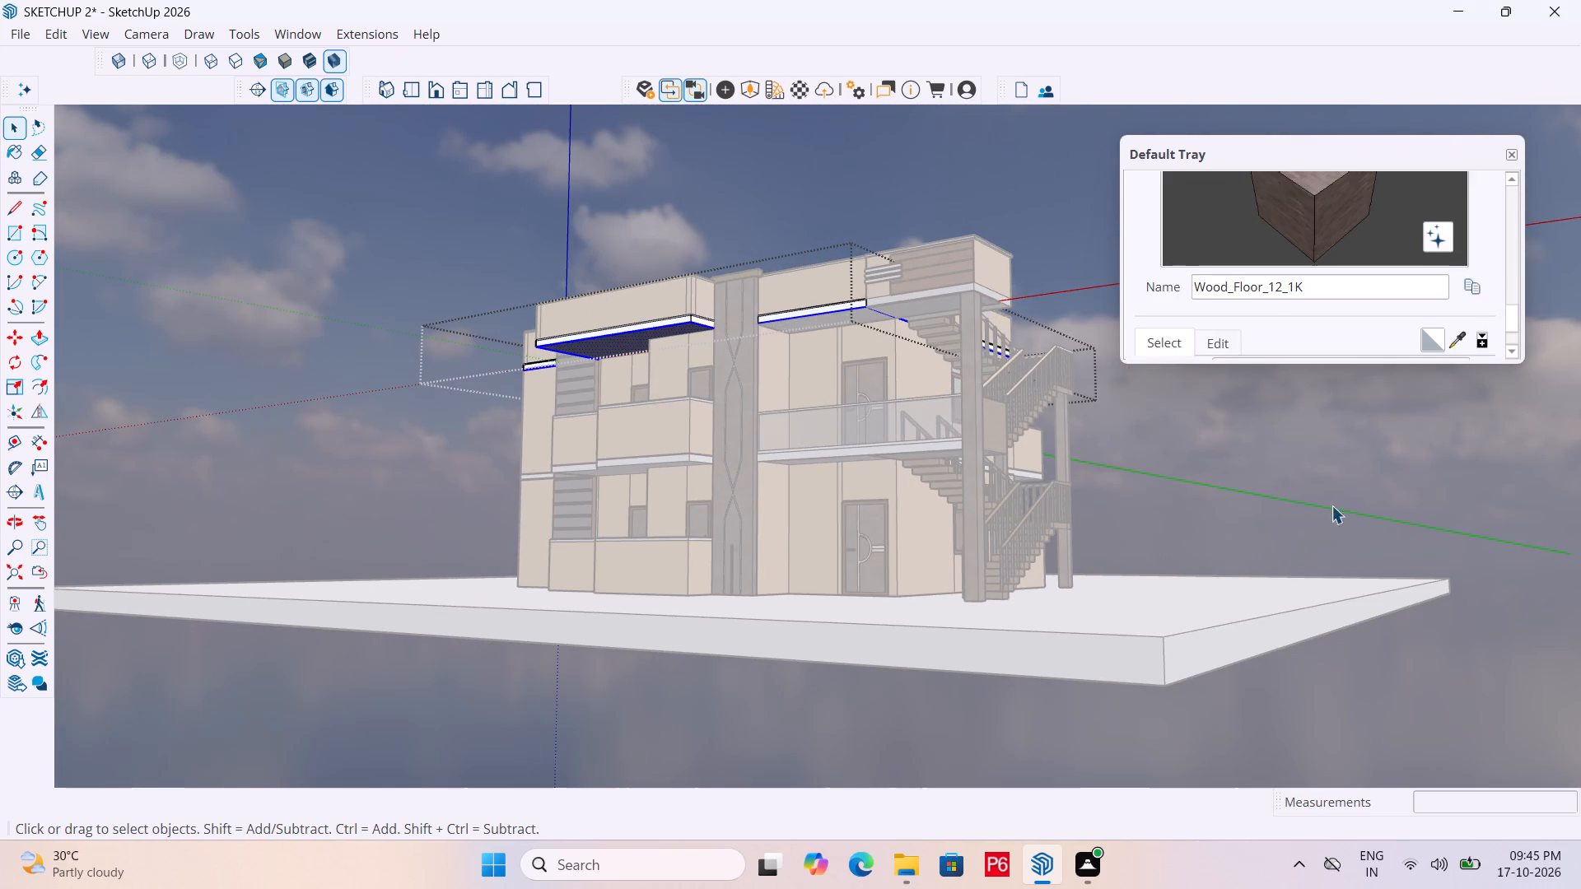
pyautogui.tripleClick(1338, 496)
pyautogui.click(1264, 443)
pyautogui.click(1267, 440)
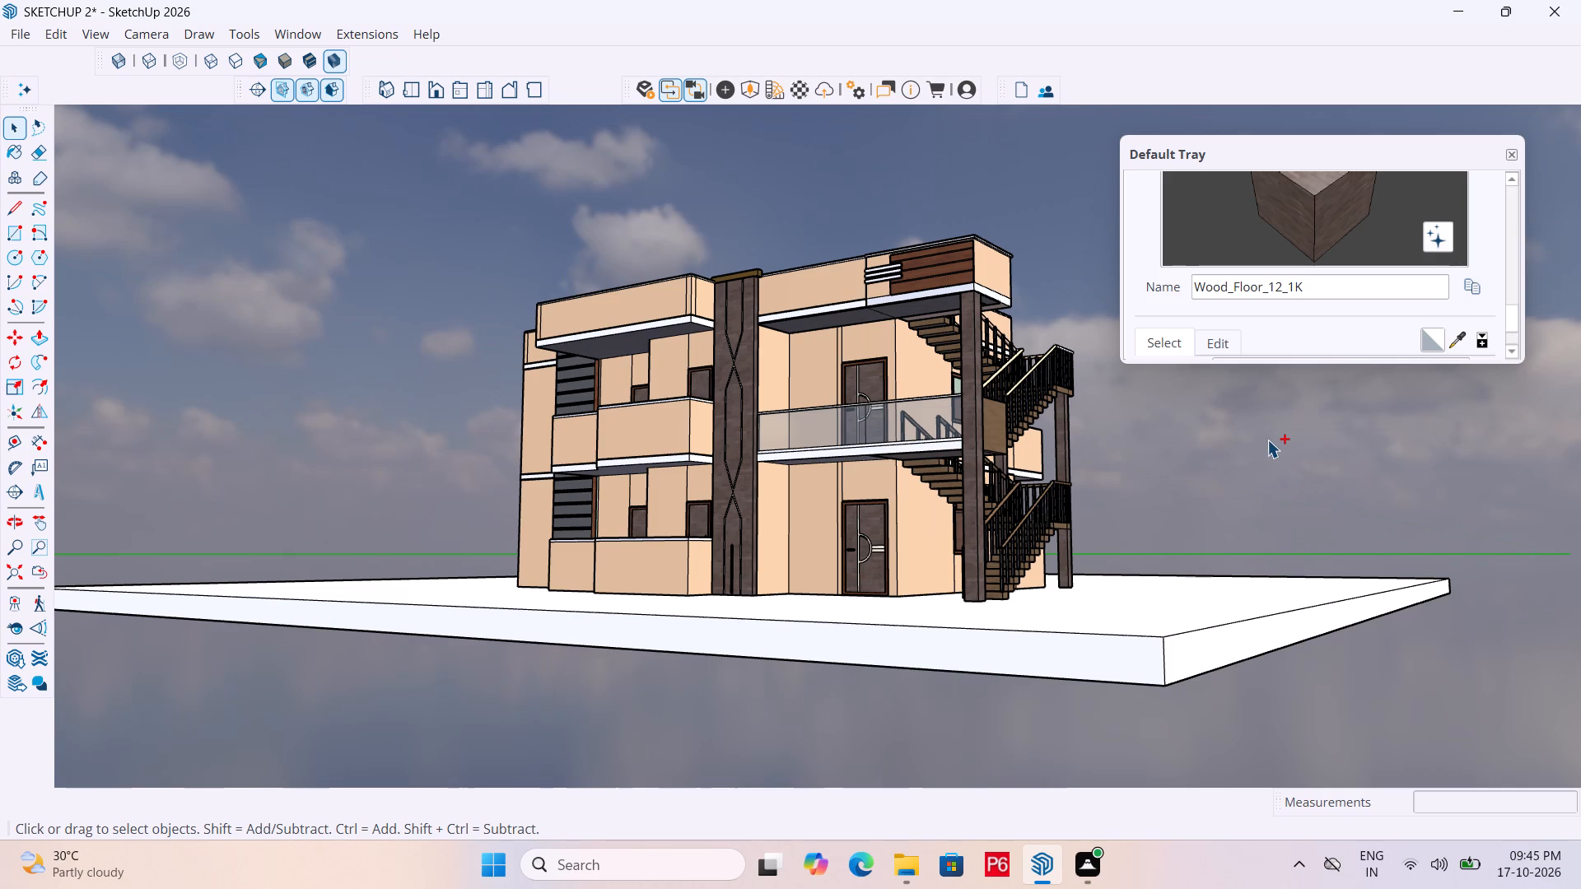
# Save the model.
pyautogui.hotkey('ctrl', 's')
pyautogui.hotkey('ctrl', 's')
pyautogui.hotkey('ctrl', 's')
pyautogui.hotkey('ctrl', 's')
# Paint the narrow strip at the base of the first-floor balcony's glass railing with M06_Steel_Smoke.
pyautogui.moveTo(1094, 454); pyautogui.dragTo(1065, 332, button='middle')
pyautogui.scroll(-3, 786, 501)
pyautogui.moveTo(817, 426); pyautogui.dragTo(819, 505, button='middle')
pyautogui.scroll(5, 763, 370)
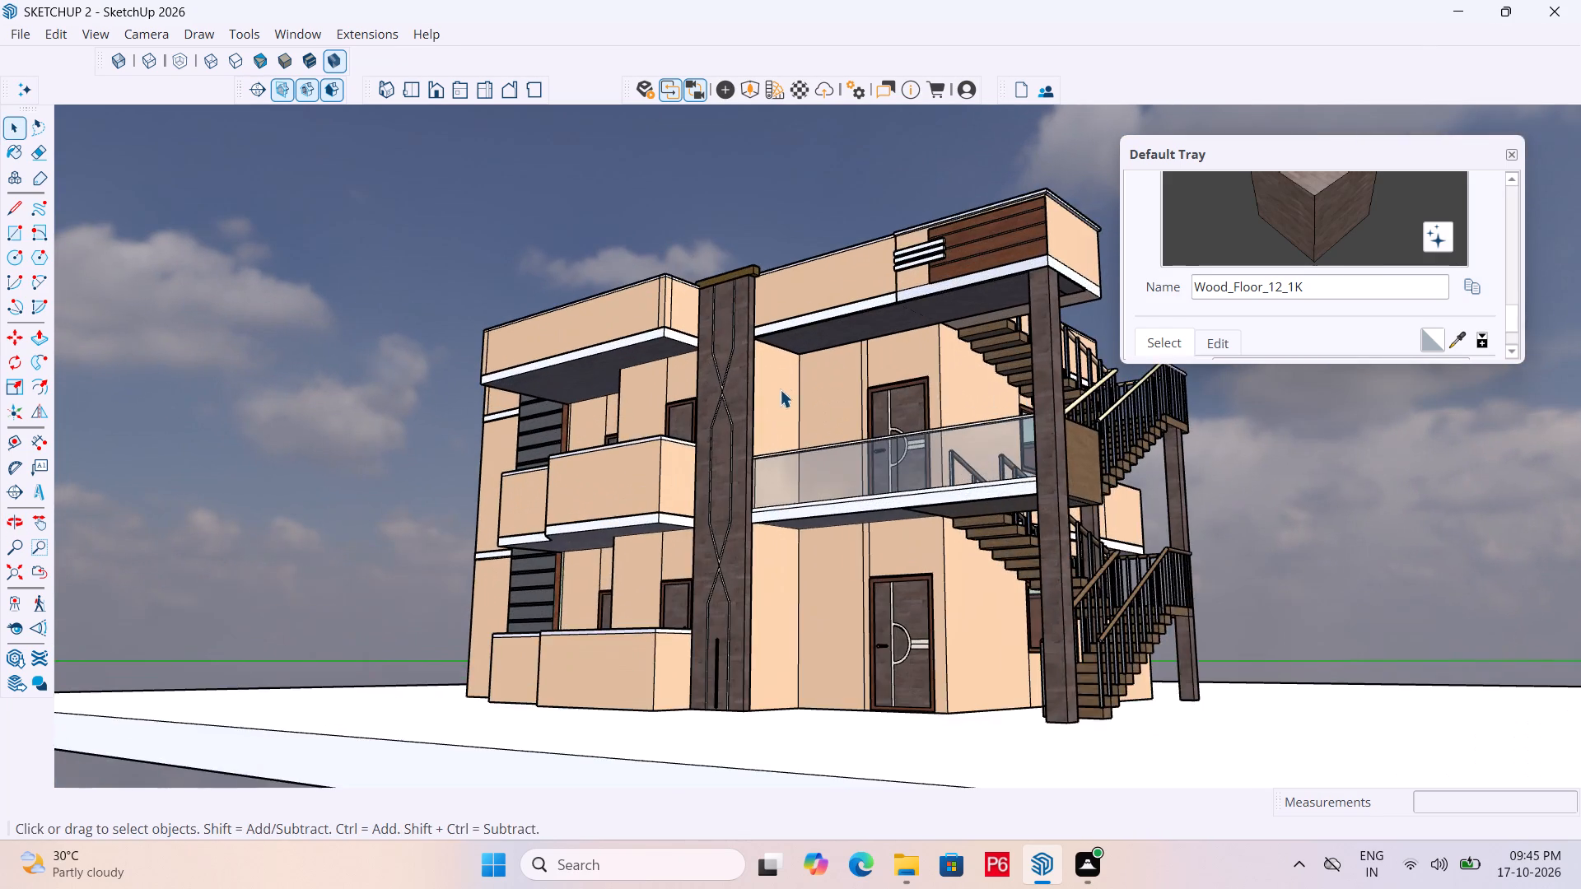
pyautogui.moveTo(797, 433); pyautogui.dragTo(818, 602, button='middle')
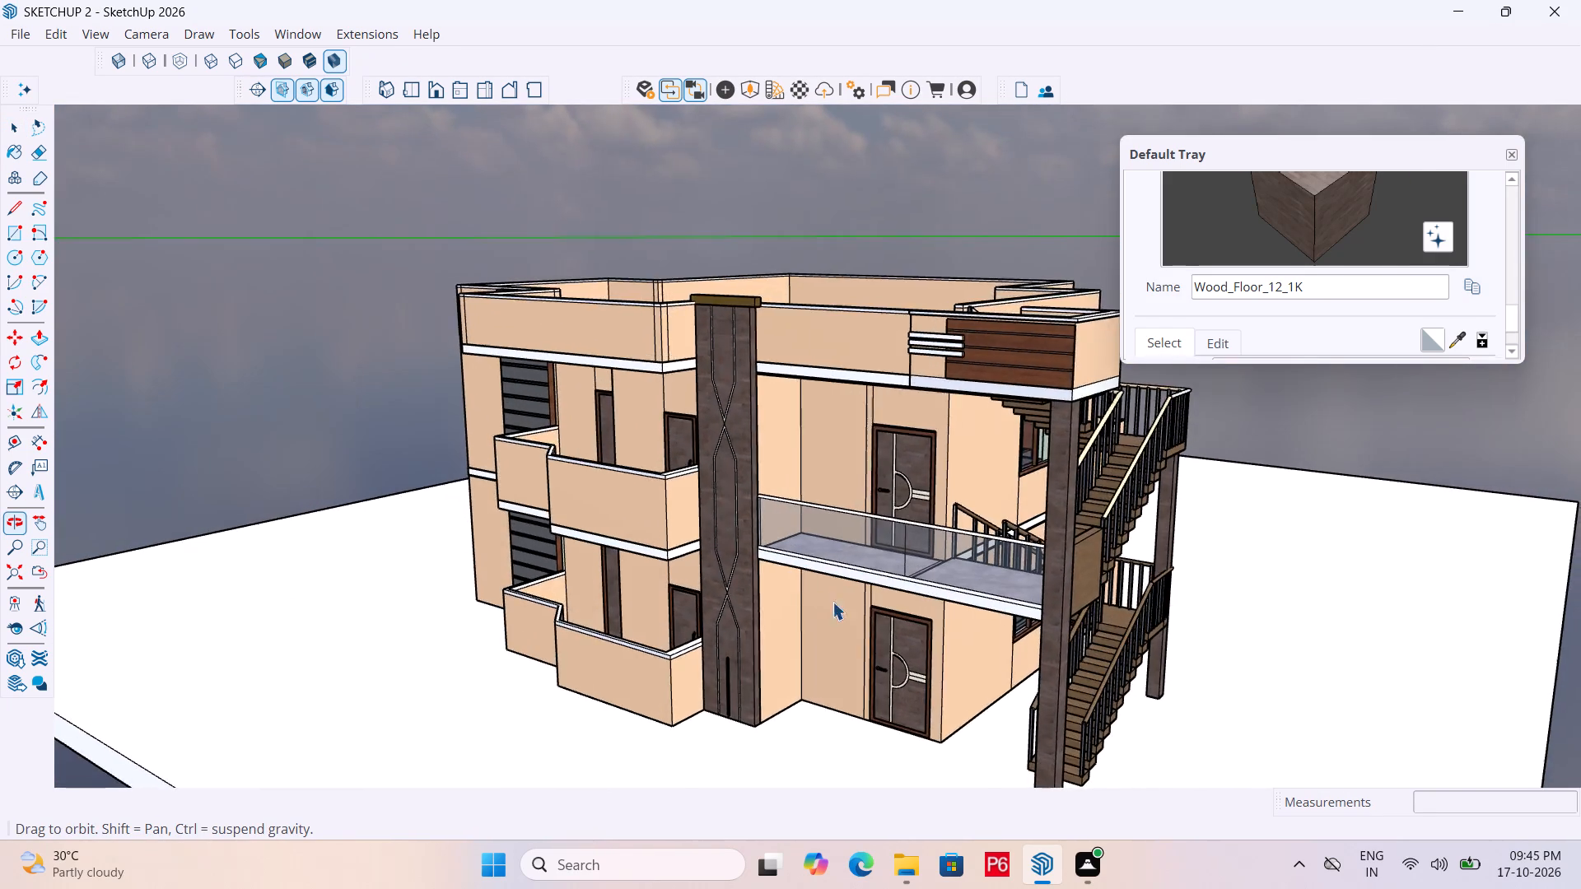
pyautogui.scroll(4, 893, 603)
pyautogui.scroll(9, 1109, 599)
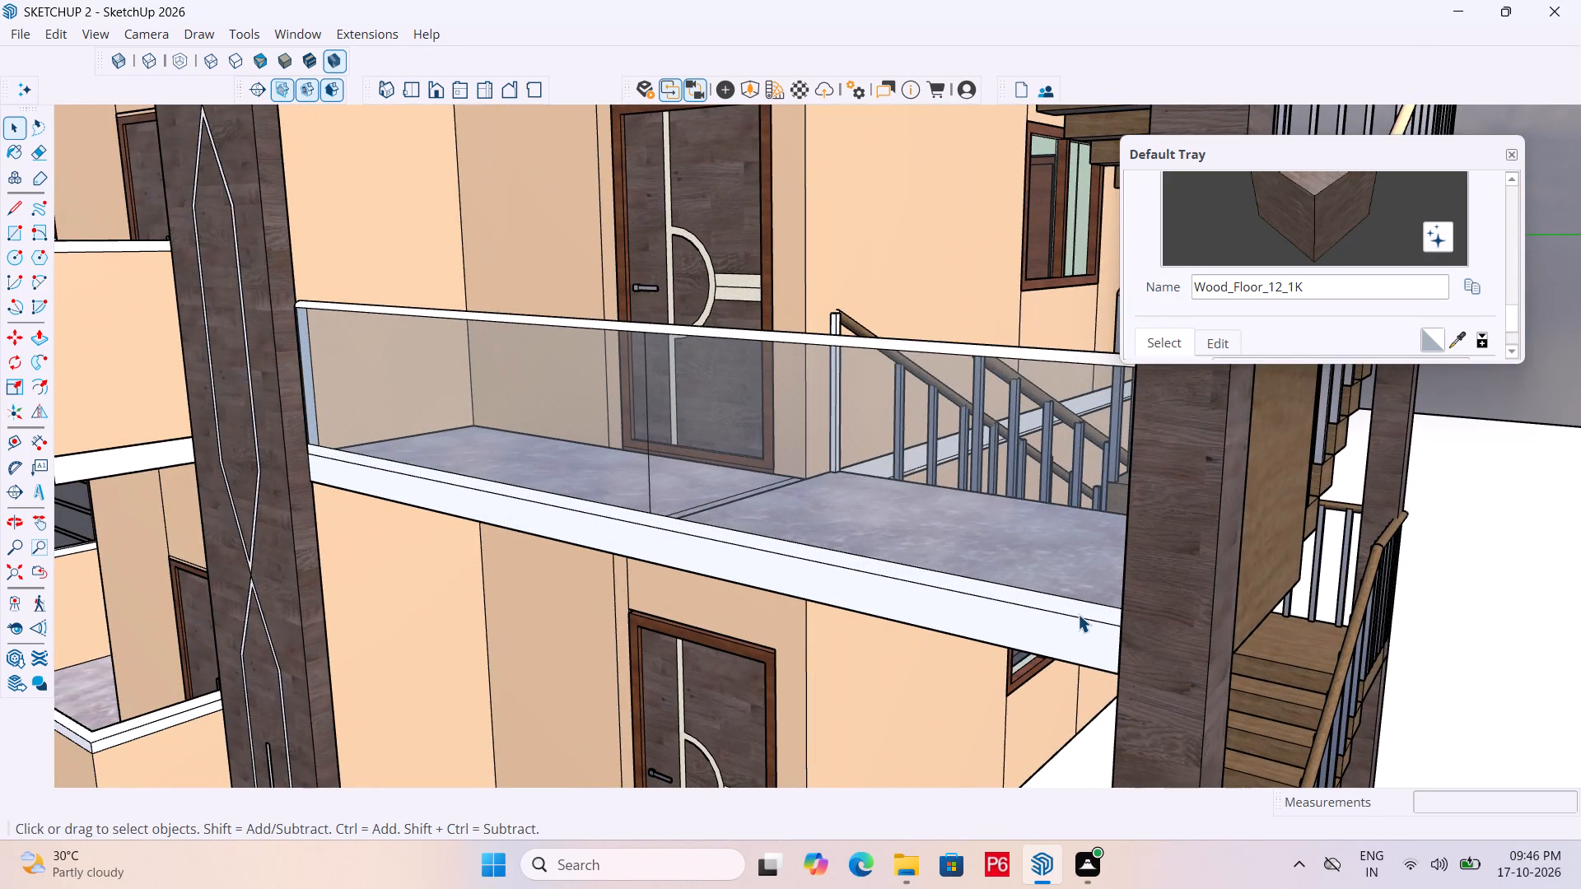
pyautogui.click(1081, 612)
pyautogui.tripleClick(1085, 610)
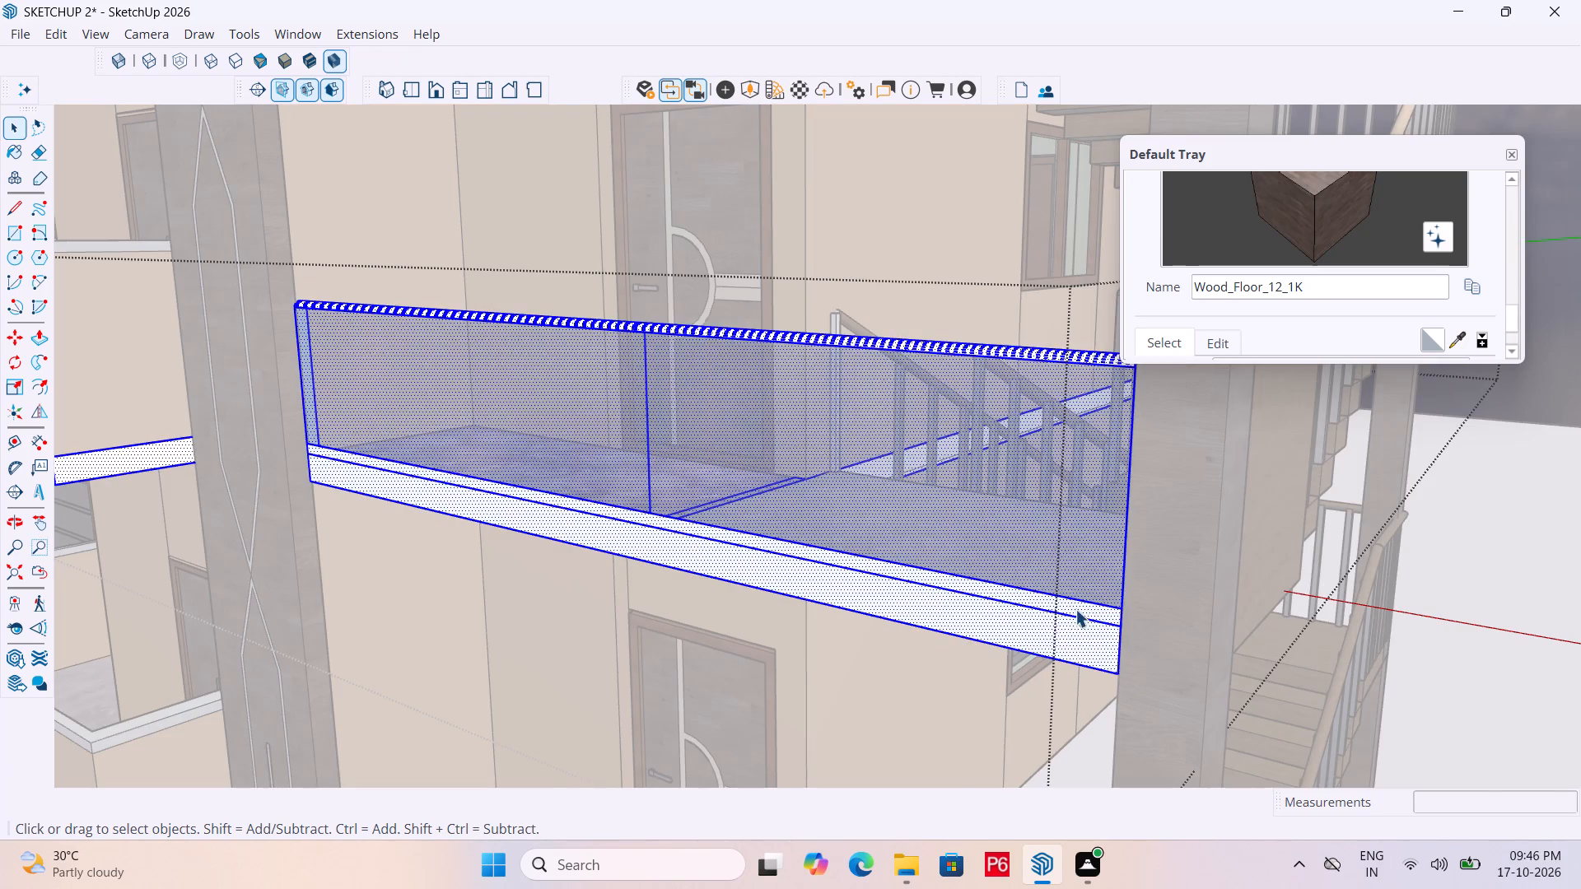
pyautogui.click(1075, 609)
pyautogui.click(1067, 605)
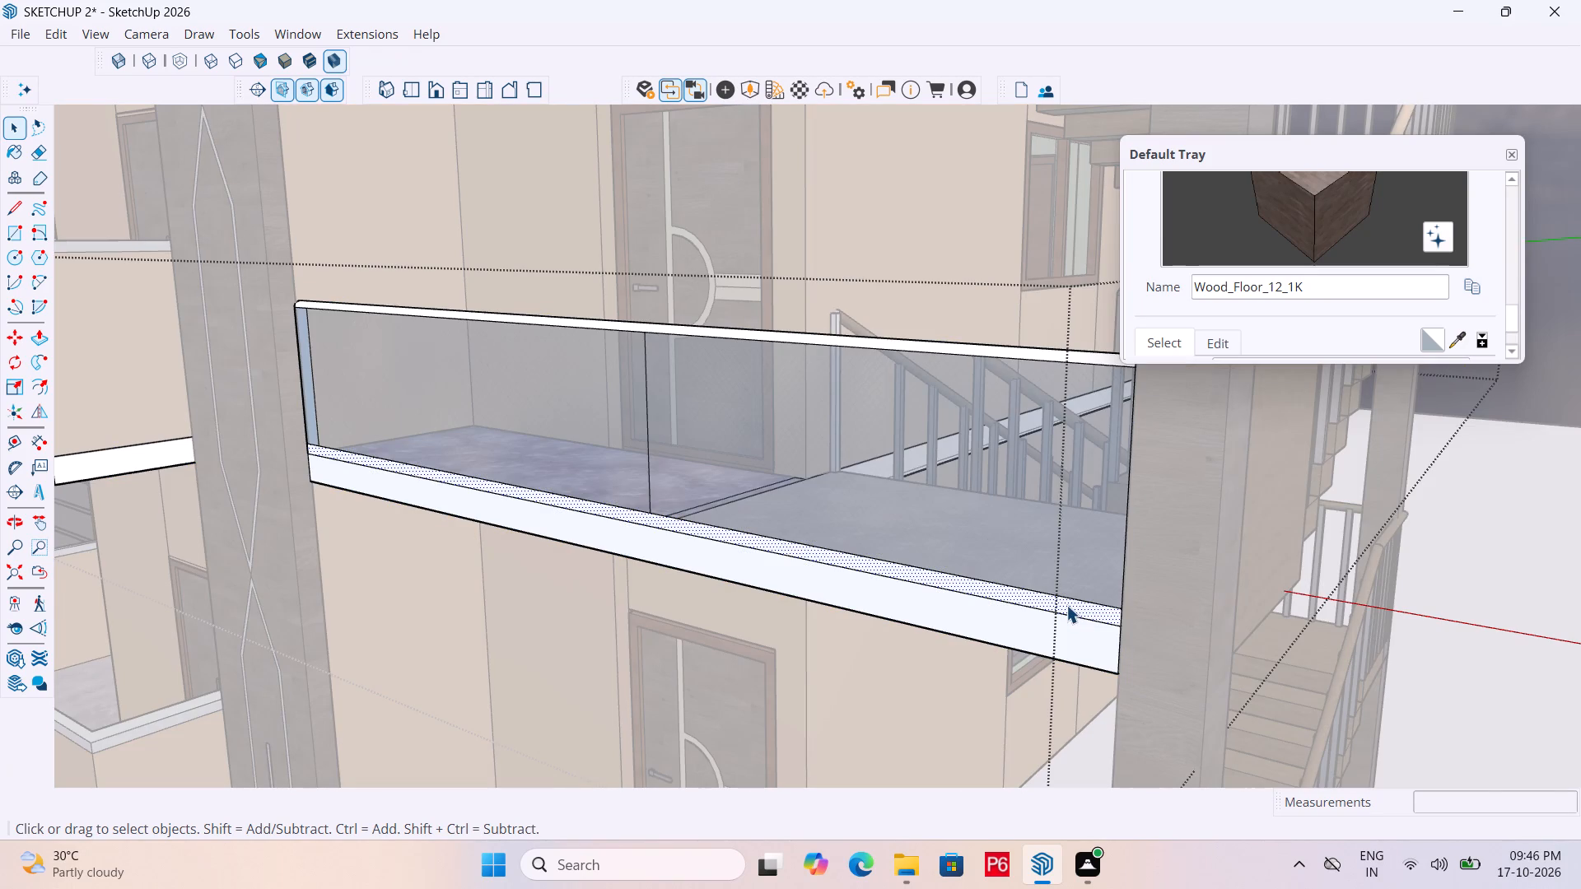
pyautogui.click(1066, 605)
pyautogui.click(1067, 606)
pyautogui.scroll(-2, 1338, 312)
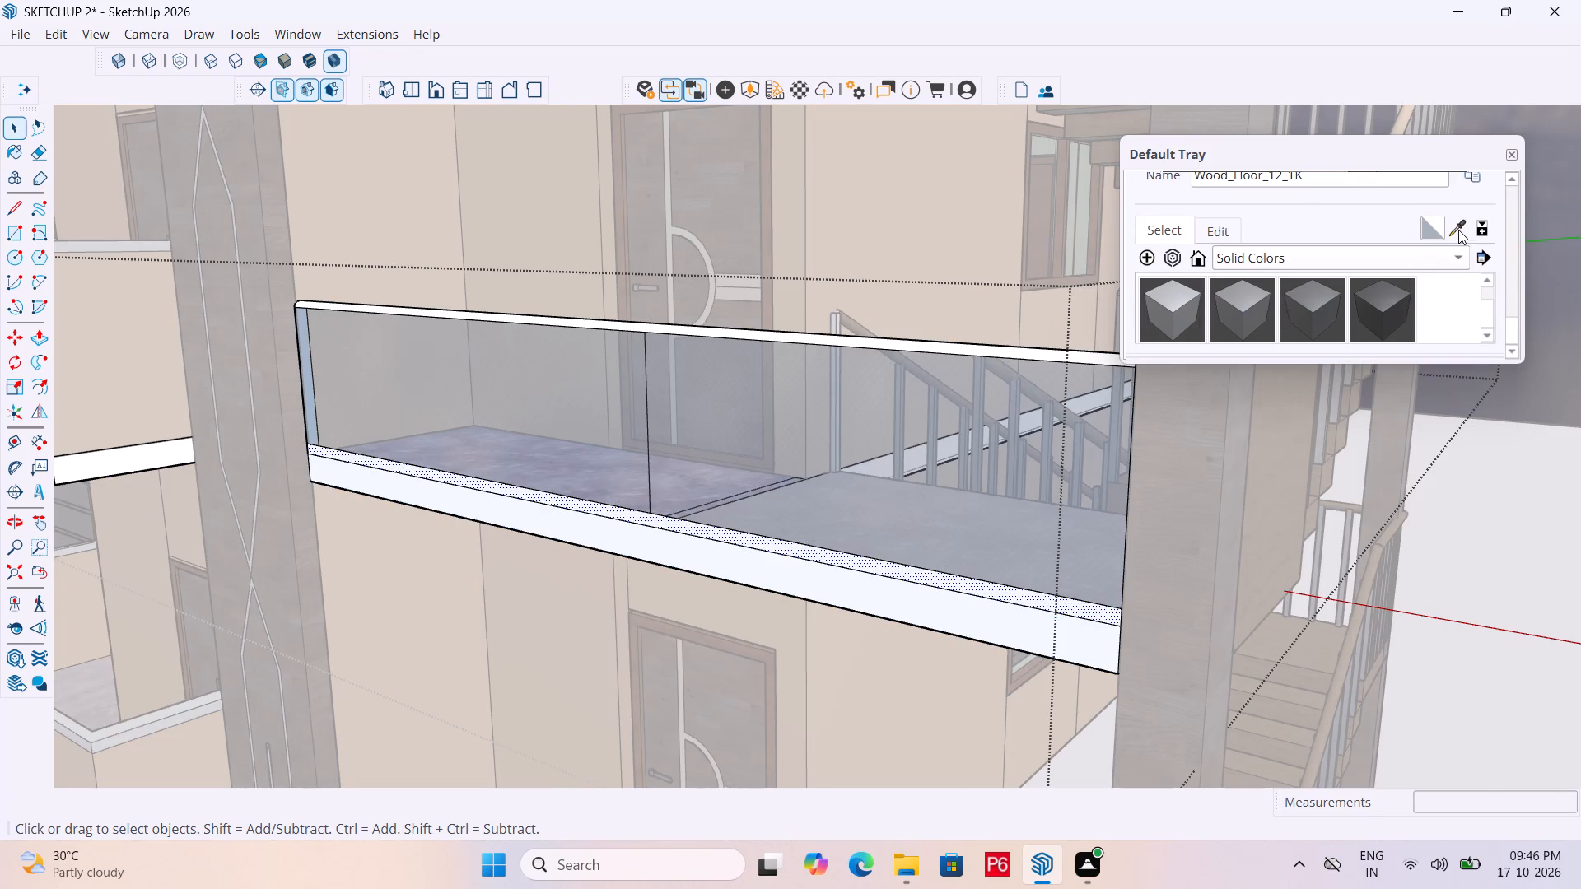
pyautogui.click(1313, 310)
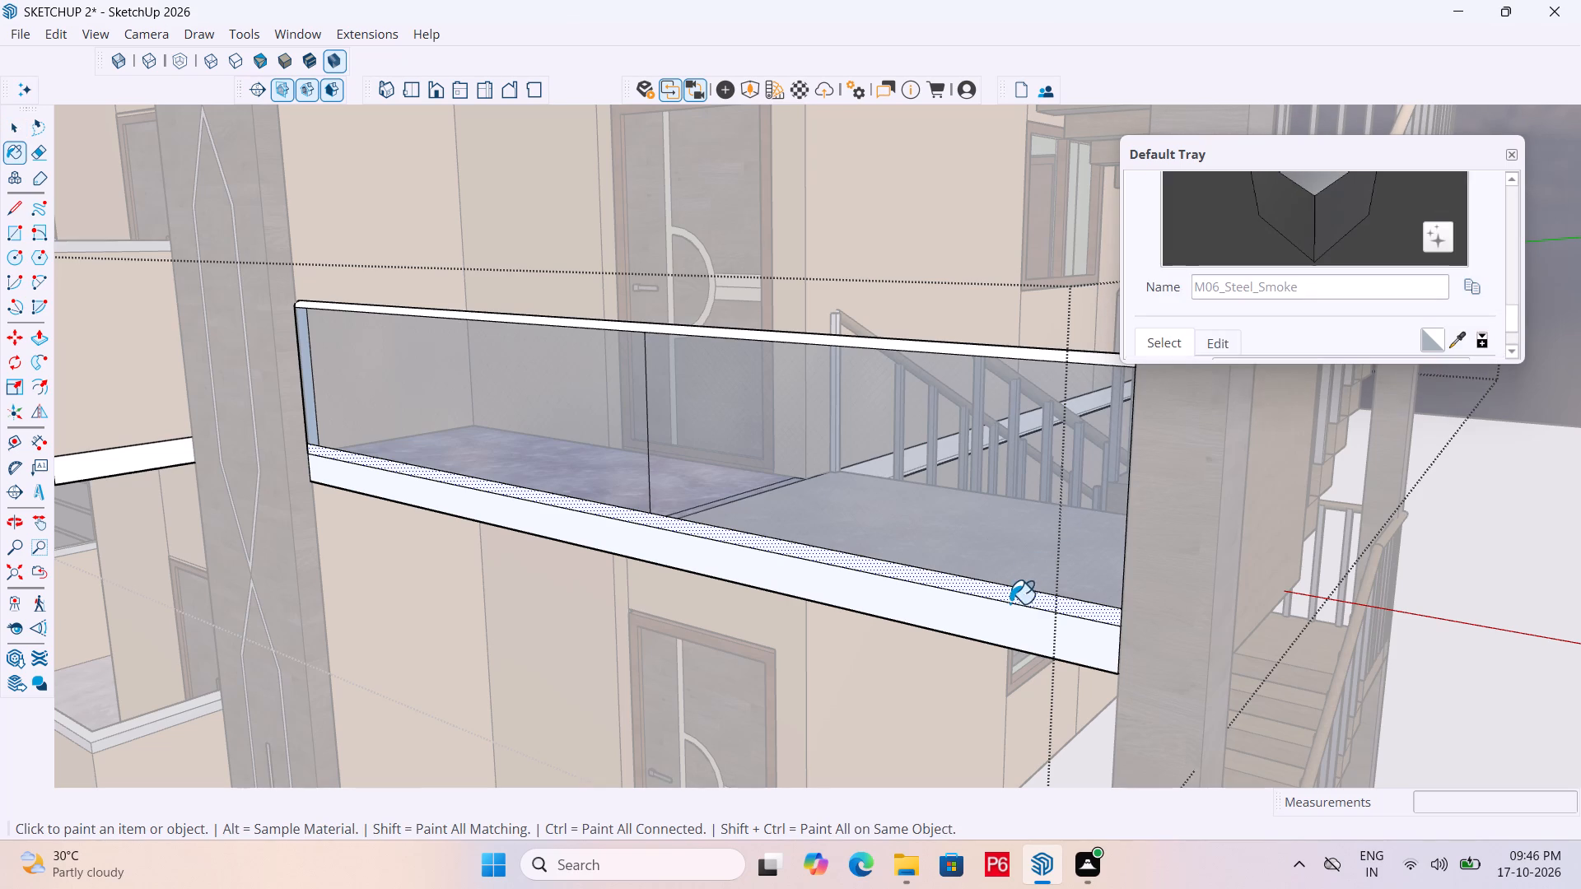
pyautogui.click(1022, 598)
pyautogui.scroll(-6, 984, 615)
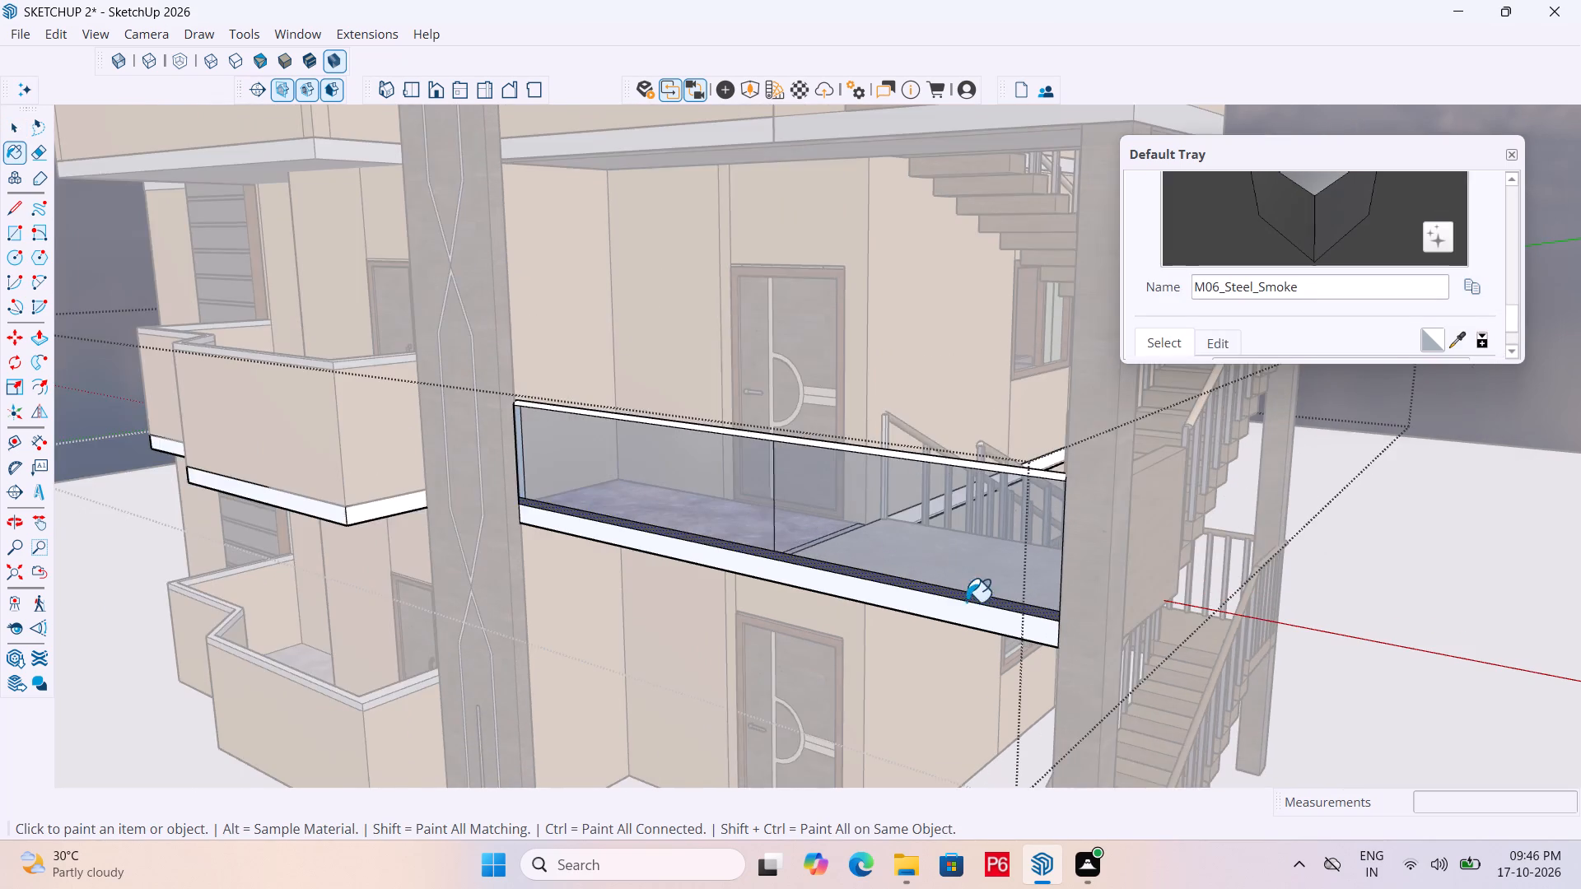
pyautogui.scroll(-6, 902, 542)
pyautogui.press('space')
pyautogui.doubleClick(146, 331)
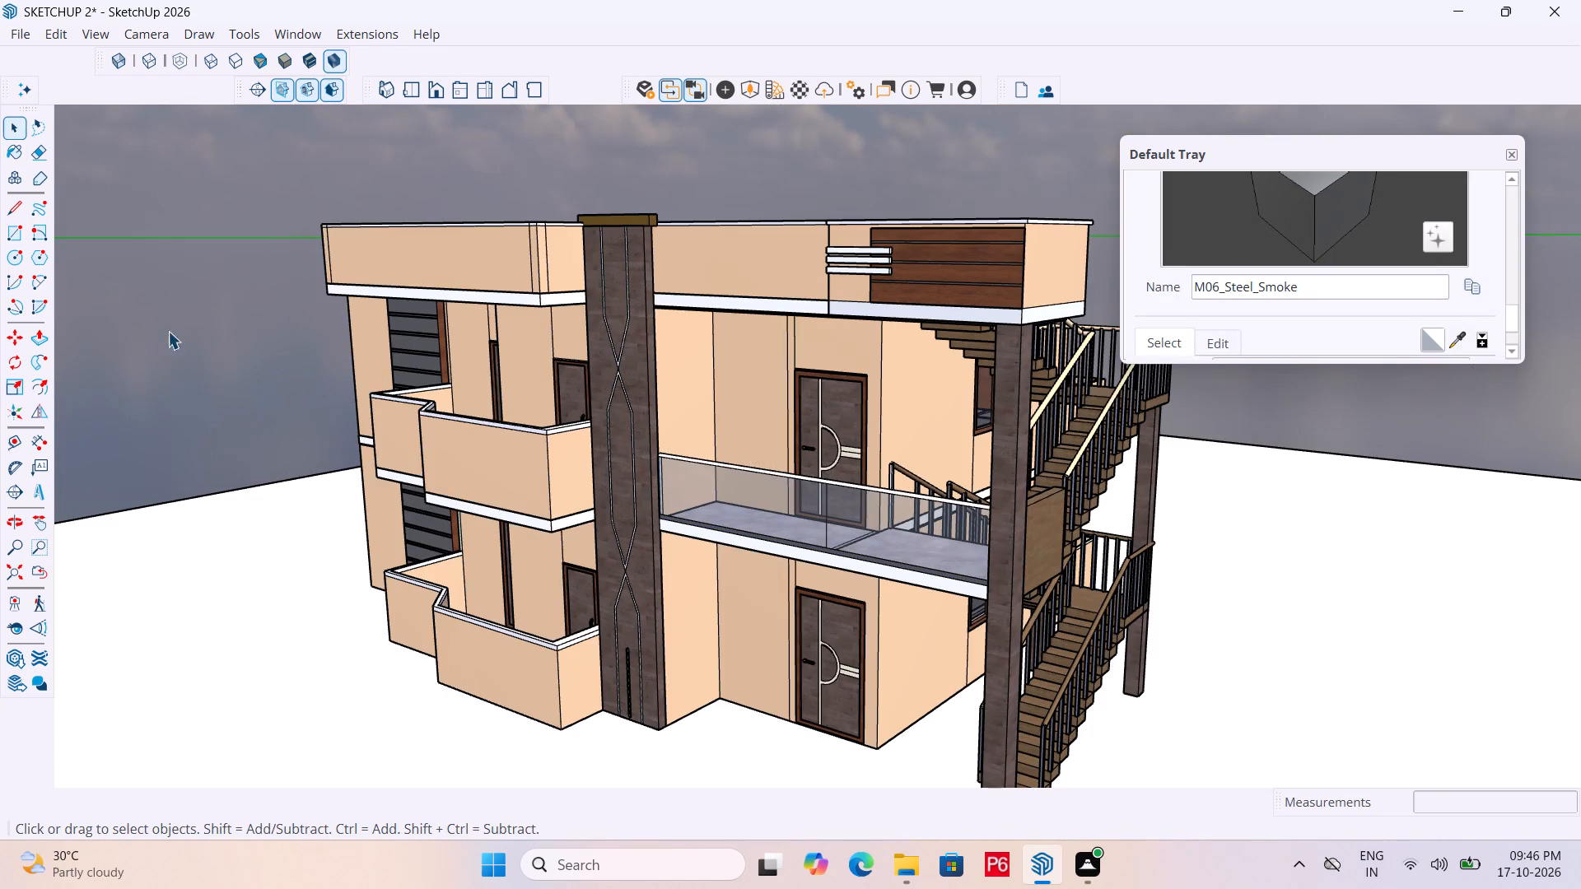
# Paint the top handrail of the first-floor balcony's glass railing with M06_Steel_Smoke.
pyautogui.moveTo(691, 432); pyautogui.dragTo(707, 454, button='middle')
pyautogui.scroll(3, 713, 455)
pyautogui.scroll(4, 1089, 524)
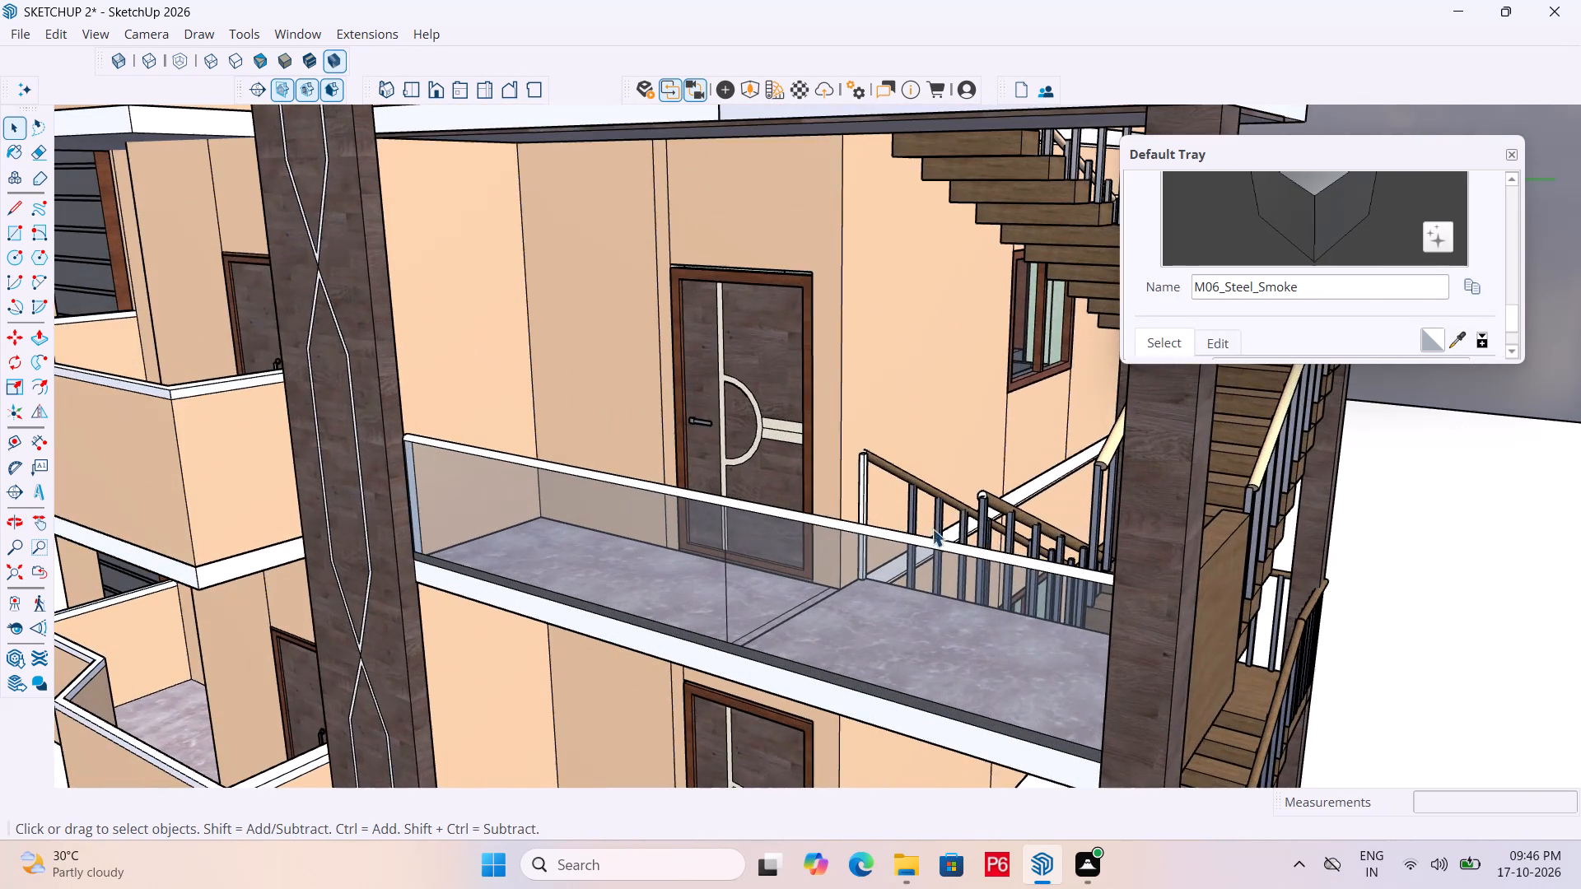
pyautogui.moveTo(859, 502); pyautogui.dragTo(771, 575, button='middle')
pyautogui.scroll(5, 710, 570)
pyautogui.click(687, 614)
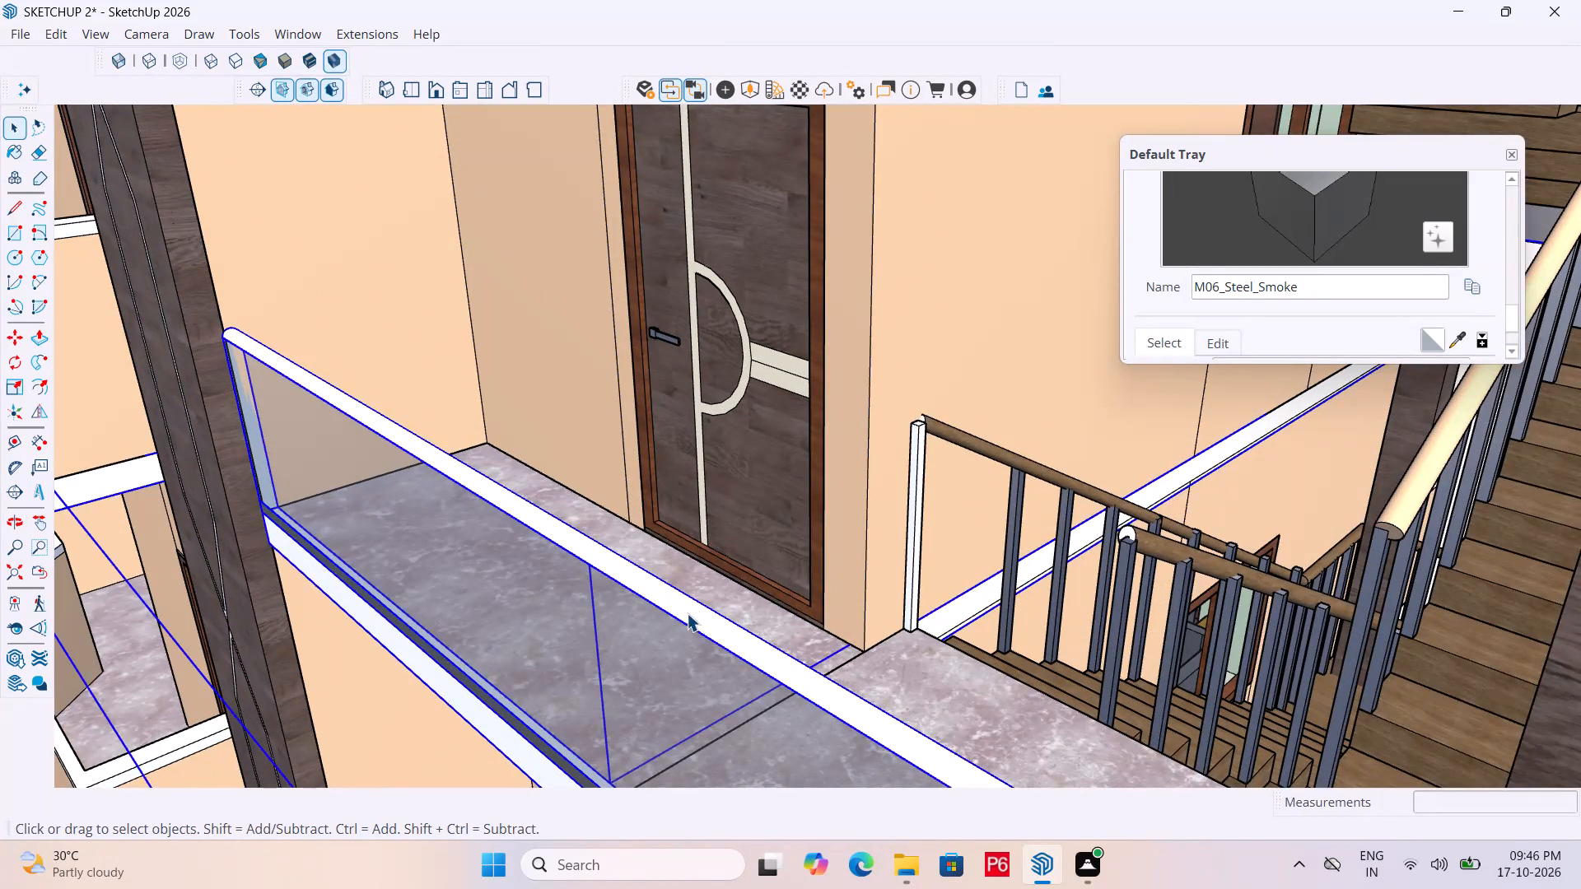
pyautogui.doubleClick(687, 613)
pyautogui.click(679, 605)
pyautogui.scroll(-3, 1173, 294)
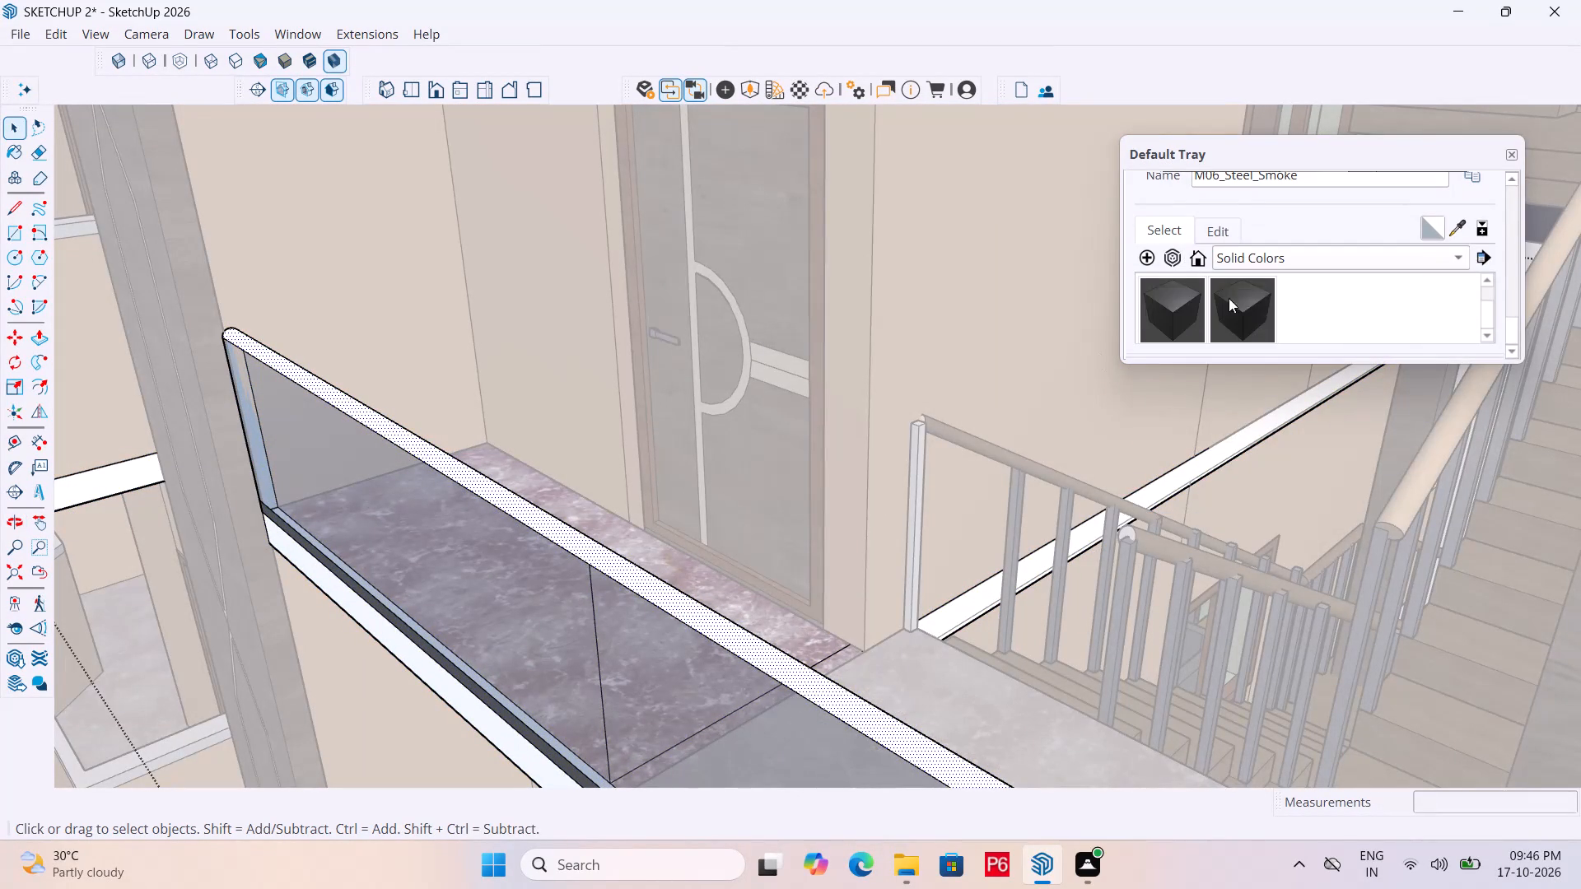
pyautogui.scroll(1, 1276, 302)
pyautogui.click(1318, 302)
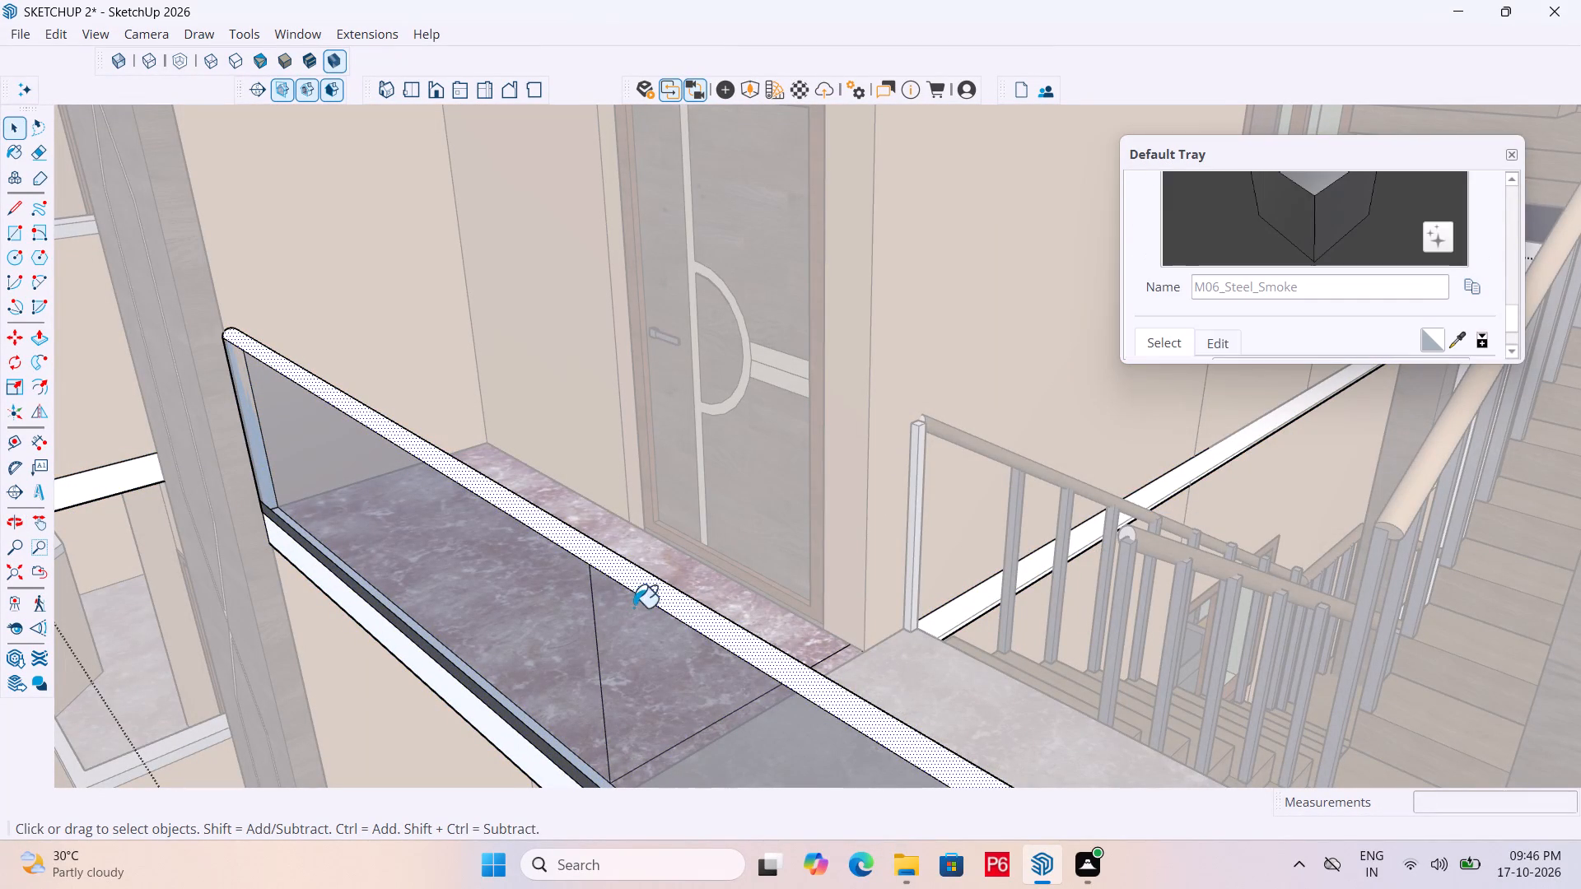
pyautogui.click(655, 591)
pyautogui.scroll(-6, 642, 407)
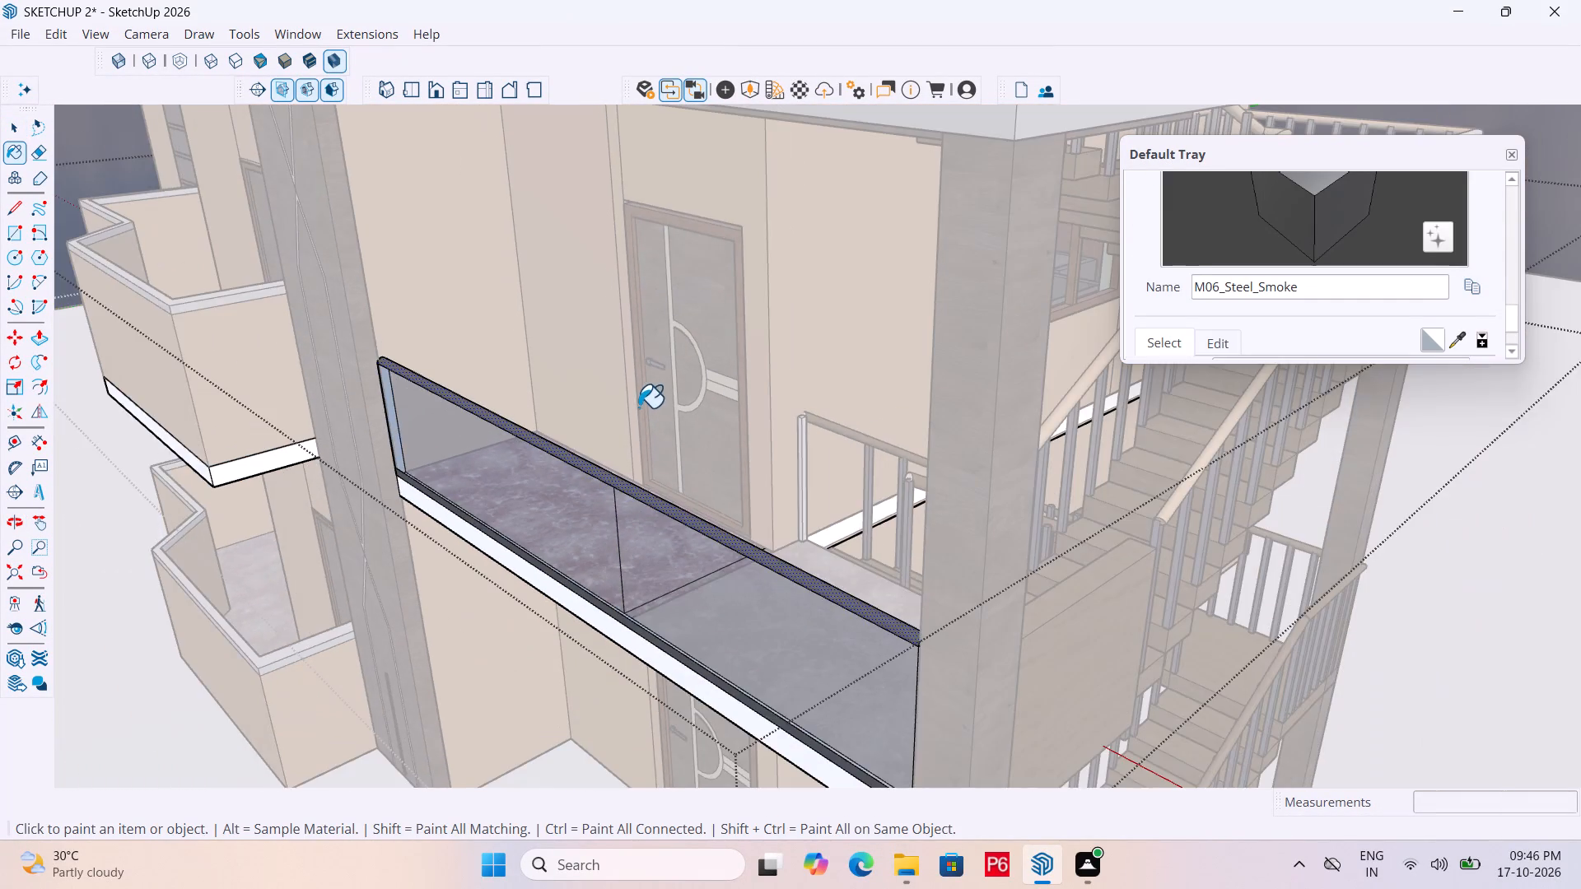
pyautogui.scroll(-5, 744, 407)
pyautogui.press('space')
pyautogui.doubleClick(143, 202)
# Save the model with the repainted balcony railing.
pyautogui.moveTo(434, 339); pyautogui.dragTo(608, 266, button='middle')
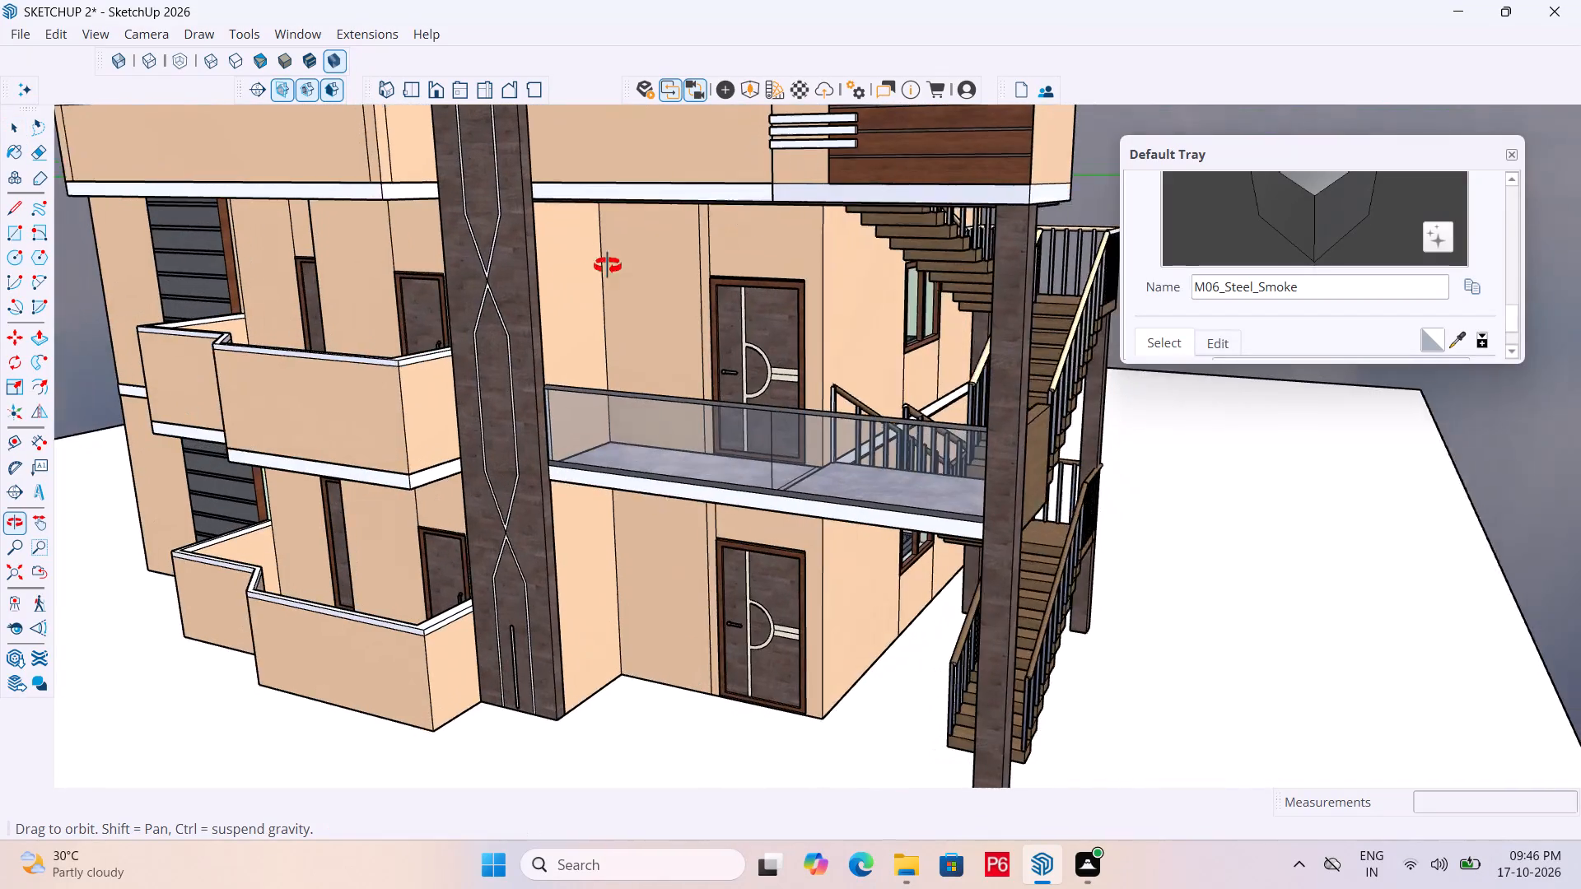
pyautogui.moveTo(608, 266); pyautogui.dragTo(635, 263, button='middle')
pyautogui.hotkey('ctrl', 's')
pyautogui.hotkey('ctrl', 's')
pyautogui.hotkey('ctrl', 's')
pyautogui.hotkey('ctrl', 's')
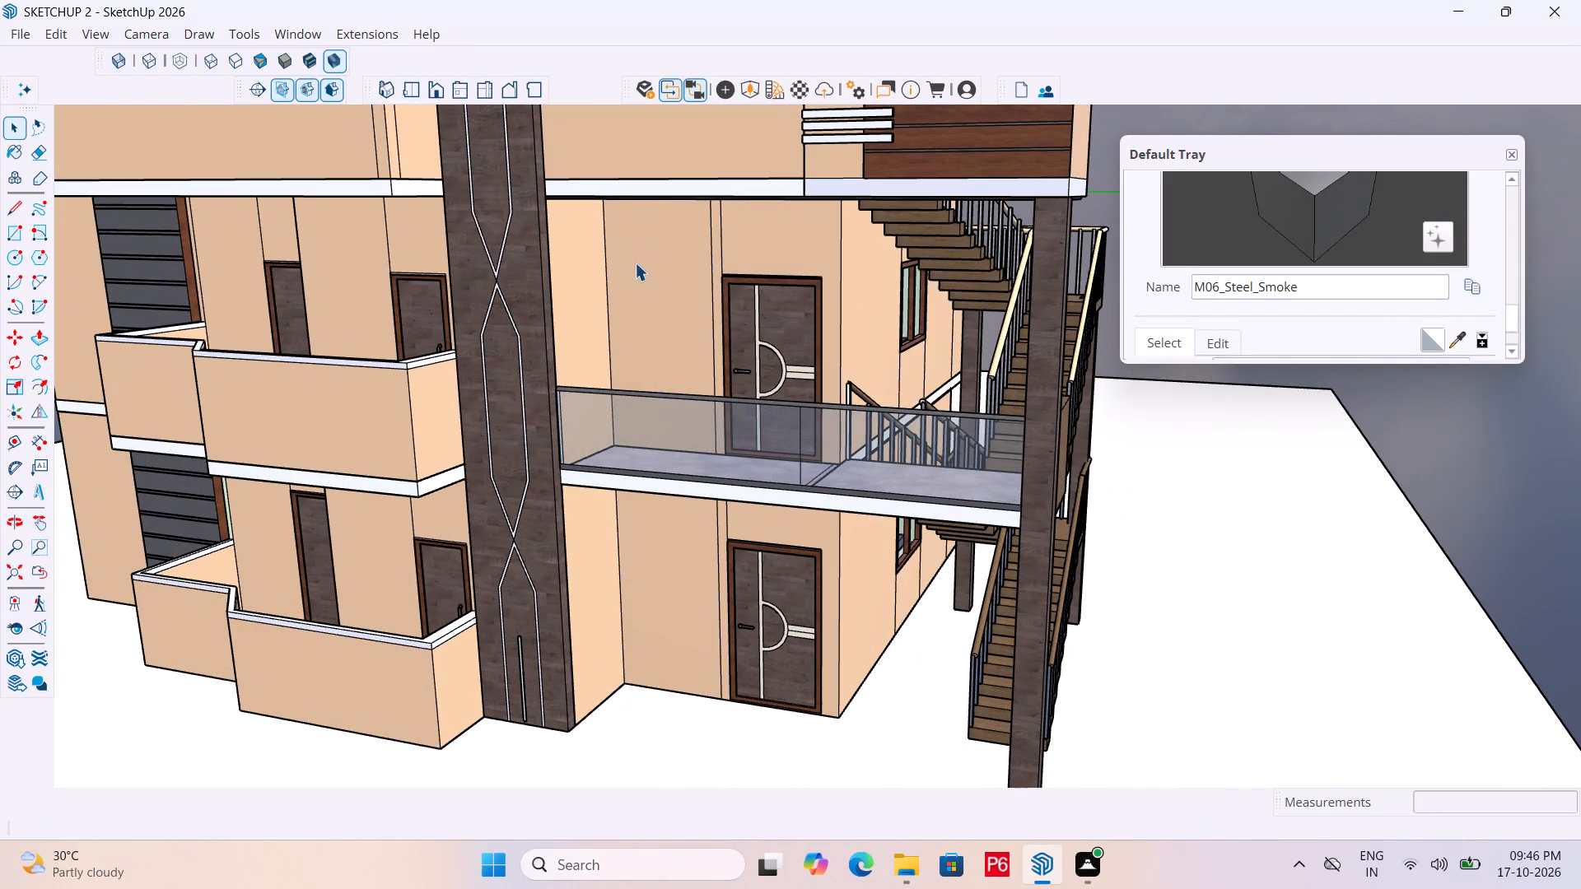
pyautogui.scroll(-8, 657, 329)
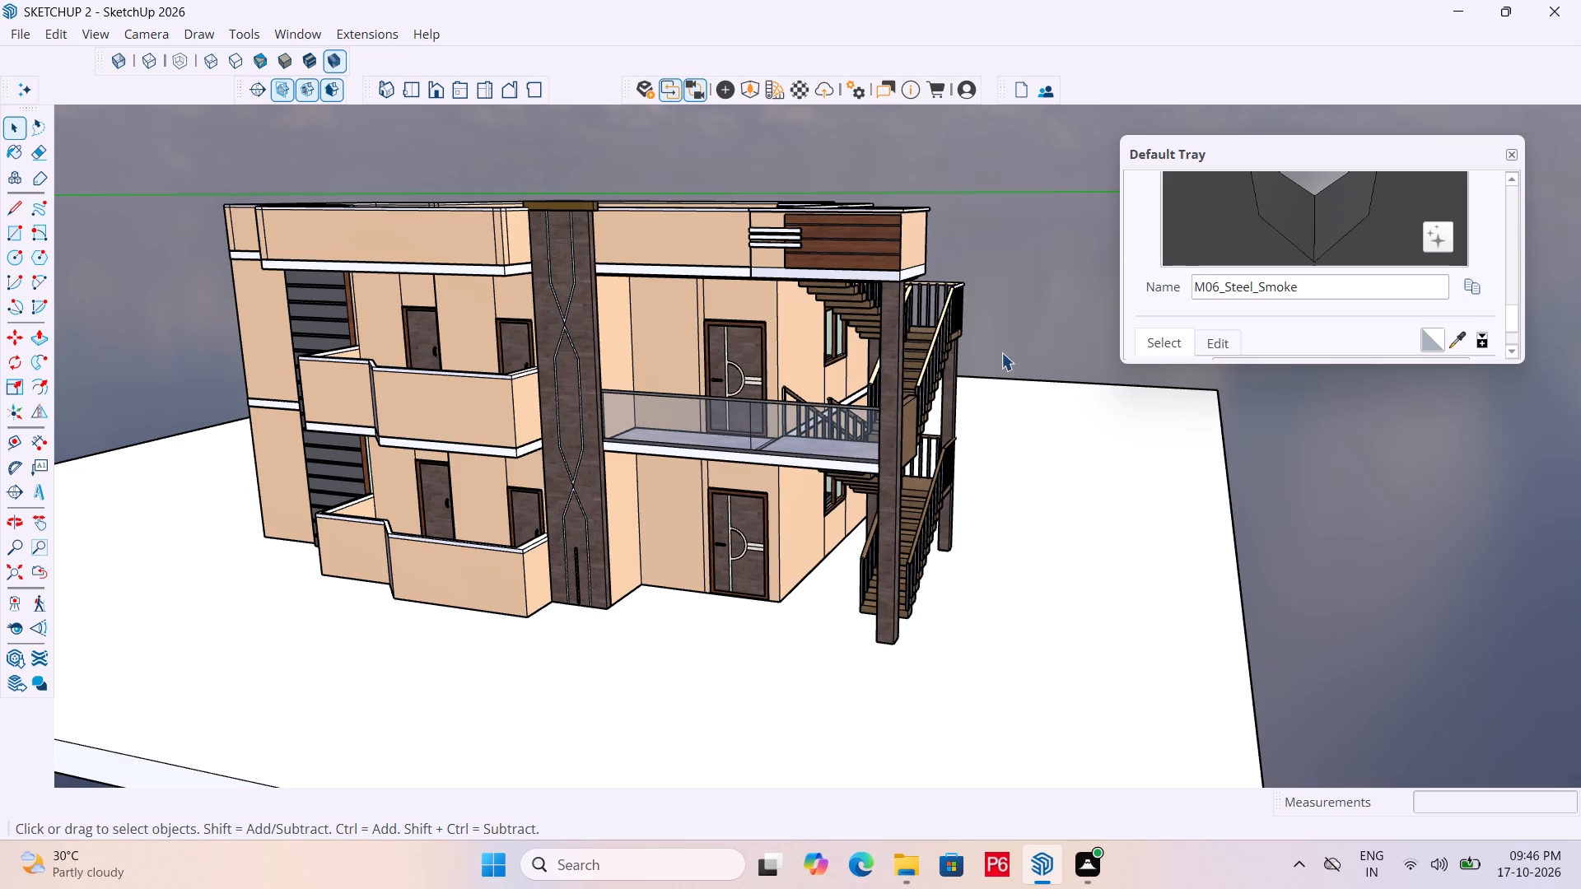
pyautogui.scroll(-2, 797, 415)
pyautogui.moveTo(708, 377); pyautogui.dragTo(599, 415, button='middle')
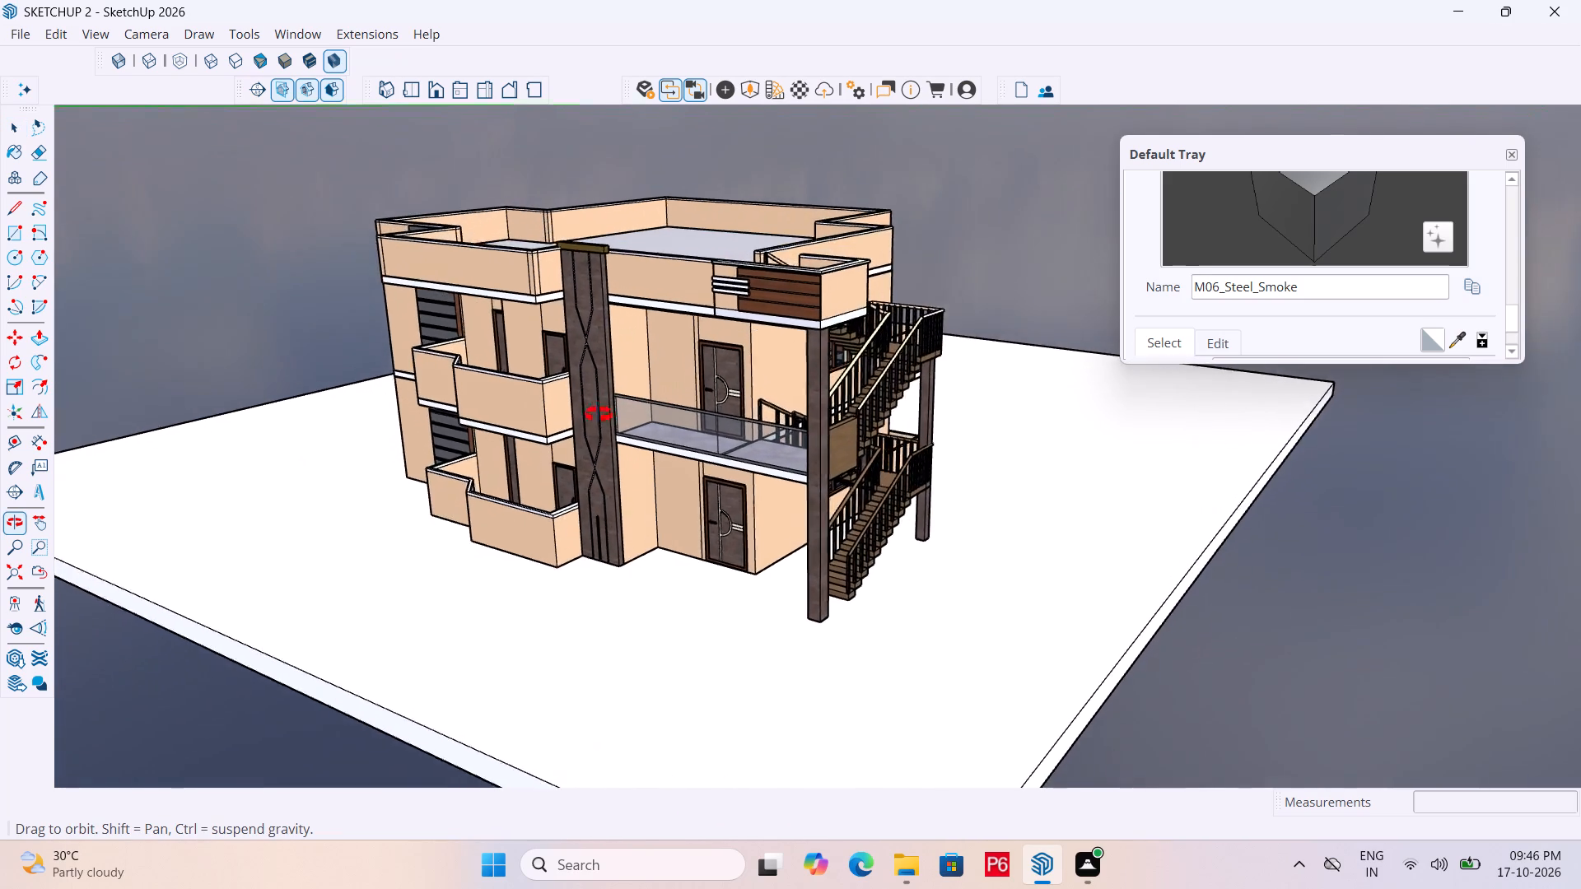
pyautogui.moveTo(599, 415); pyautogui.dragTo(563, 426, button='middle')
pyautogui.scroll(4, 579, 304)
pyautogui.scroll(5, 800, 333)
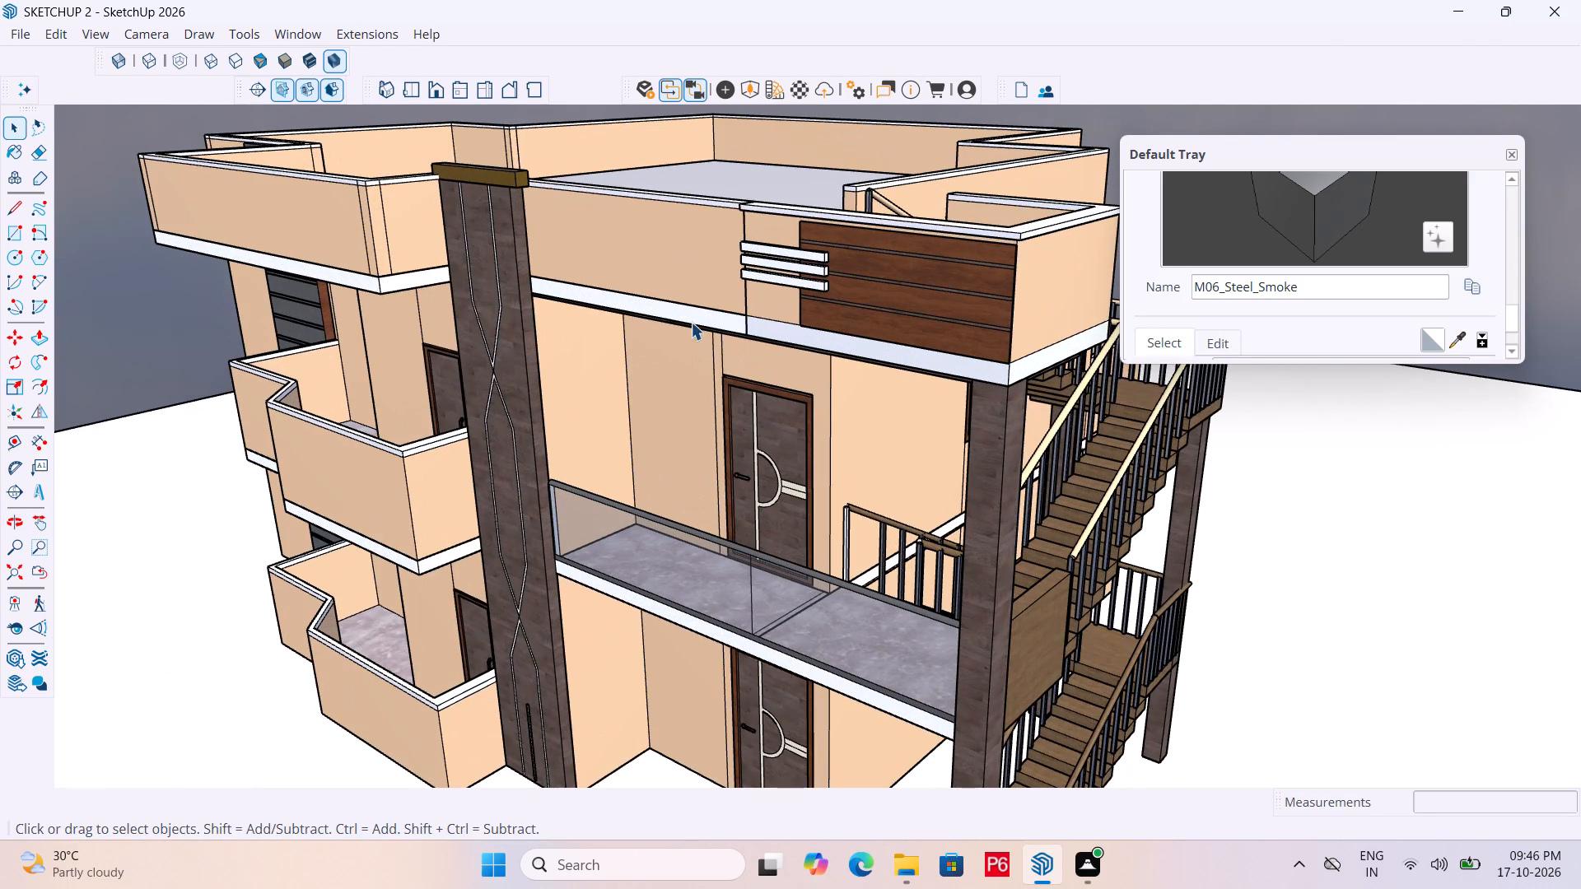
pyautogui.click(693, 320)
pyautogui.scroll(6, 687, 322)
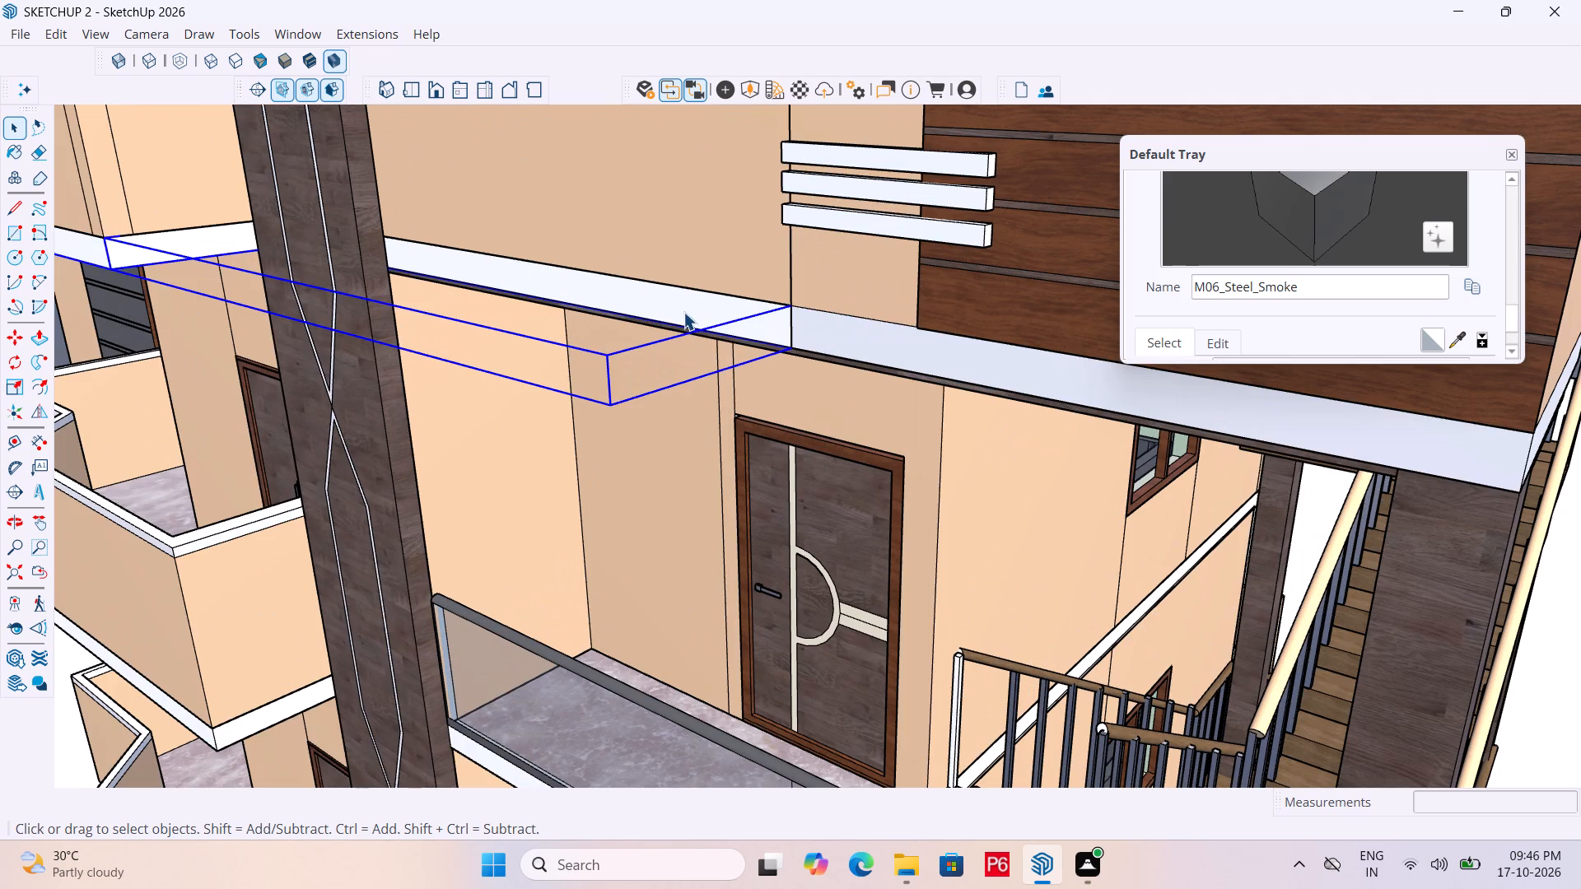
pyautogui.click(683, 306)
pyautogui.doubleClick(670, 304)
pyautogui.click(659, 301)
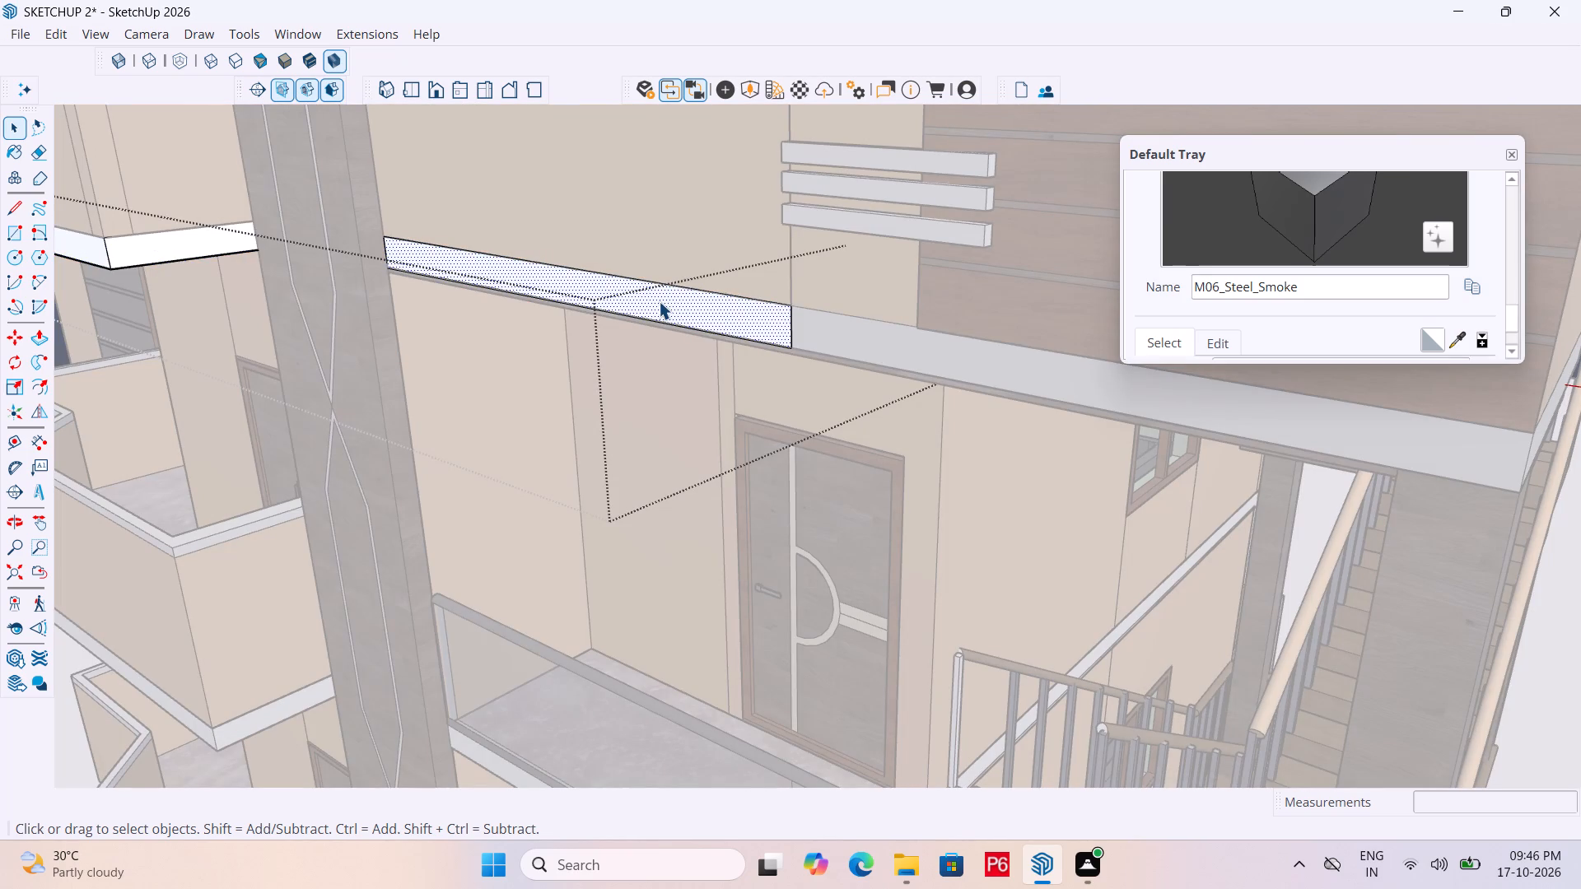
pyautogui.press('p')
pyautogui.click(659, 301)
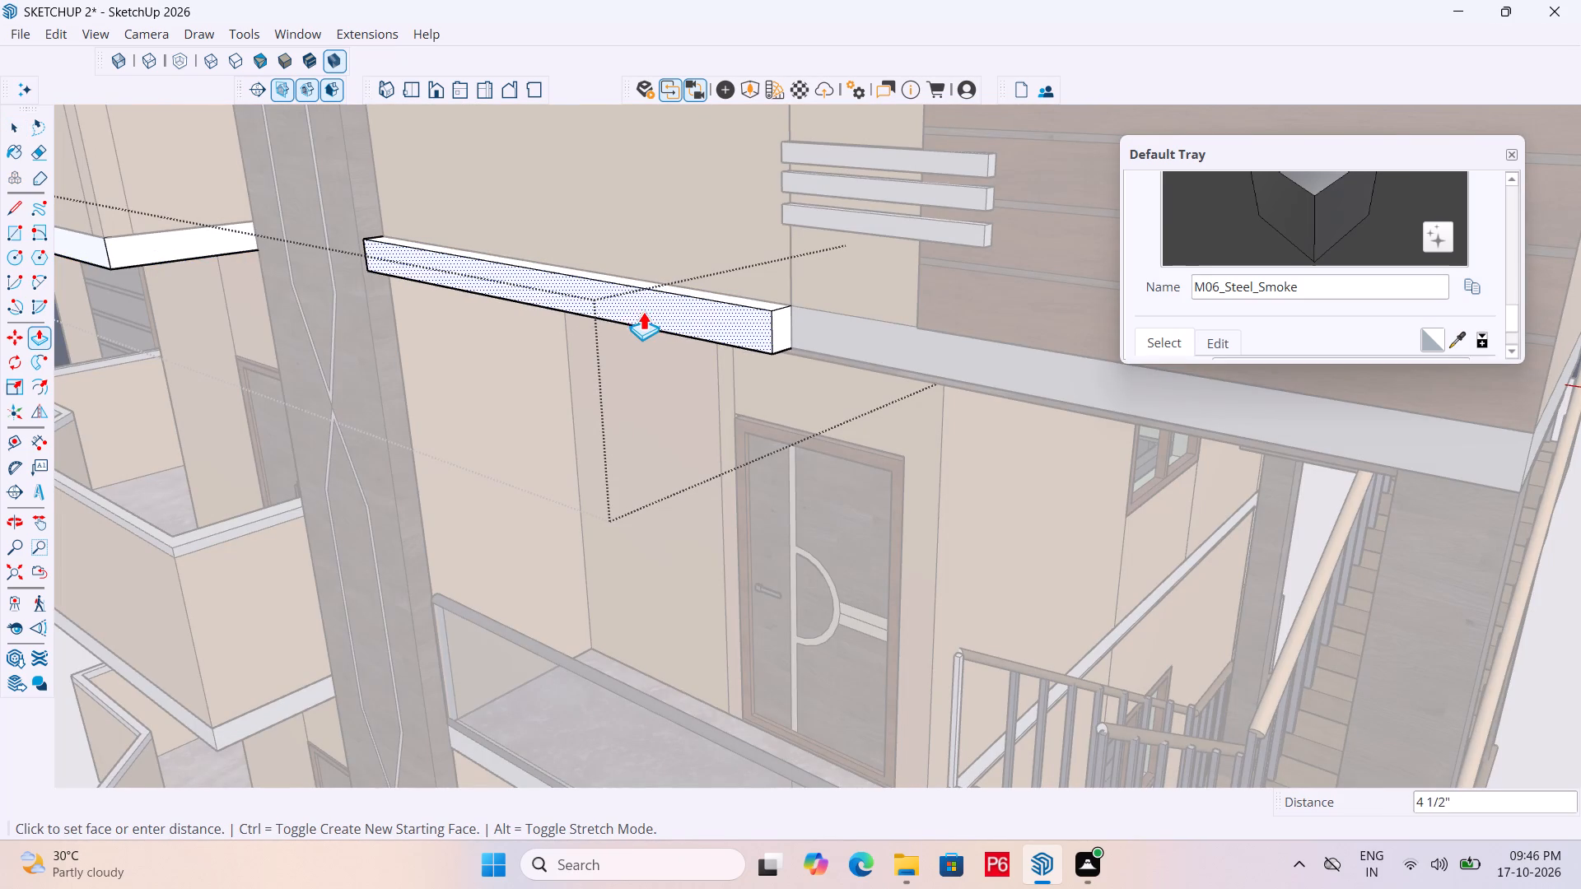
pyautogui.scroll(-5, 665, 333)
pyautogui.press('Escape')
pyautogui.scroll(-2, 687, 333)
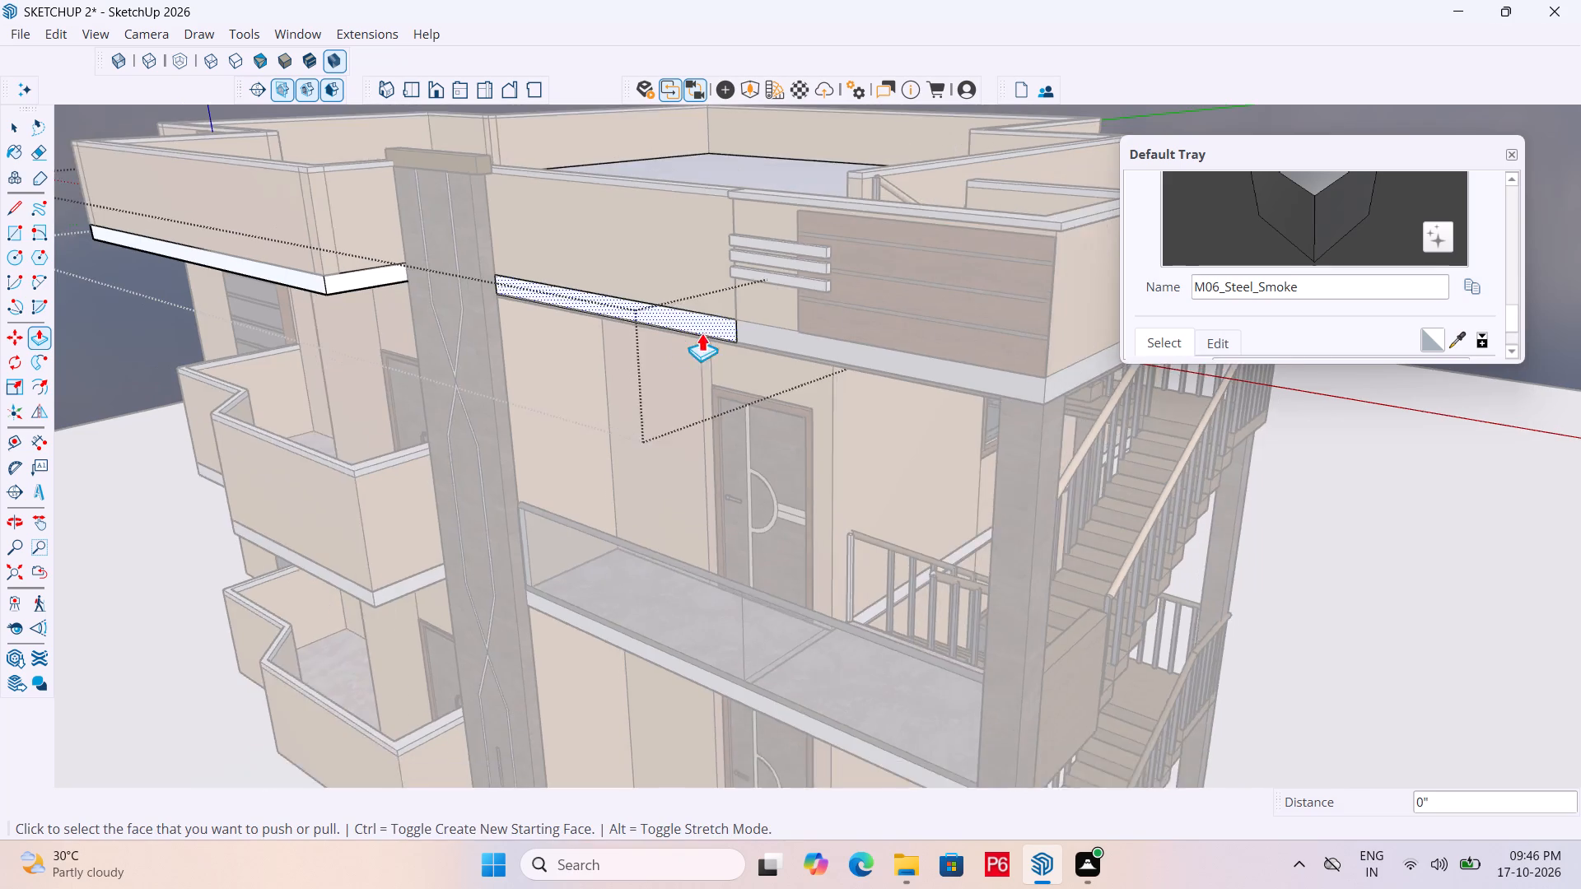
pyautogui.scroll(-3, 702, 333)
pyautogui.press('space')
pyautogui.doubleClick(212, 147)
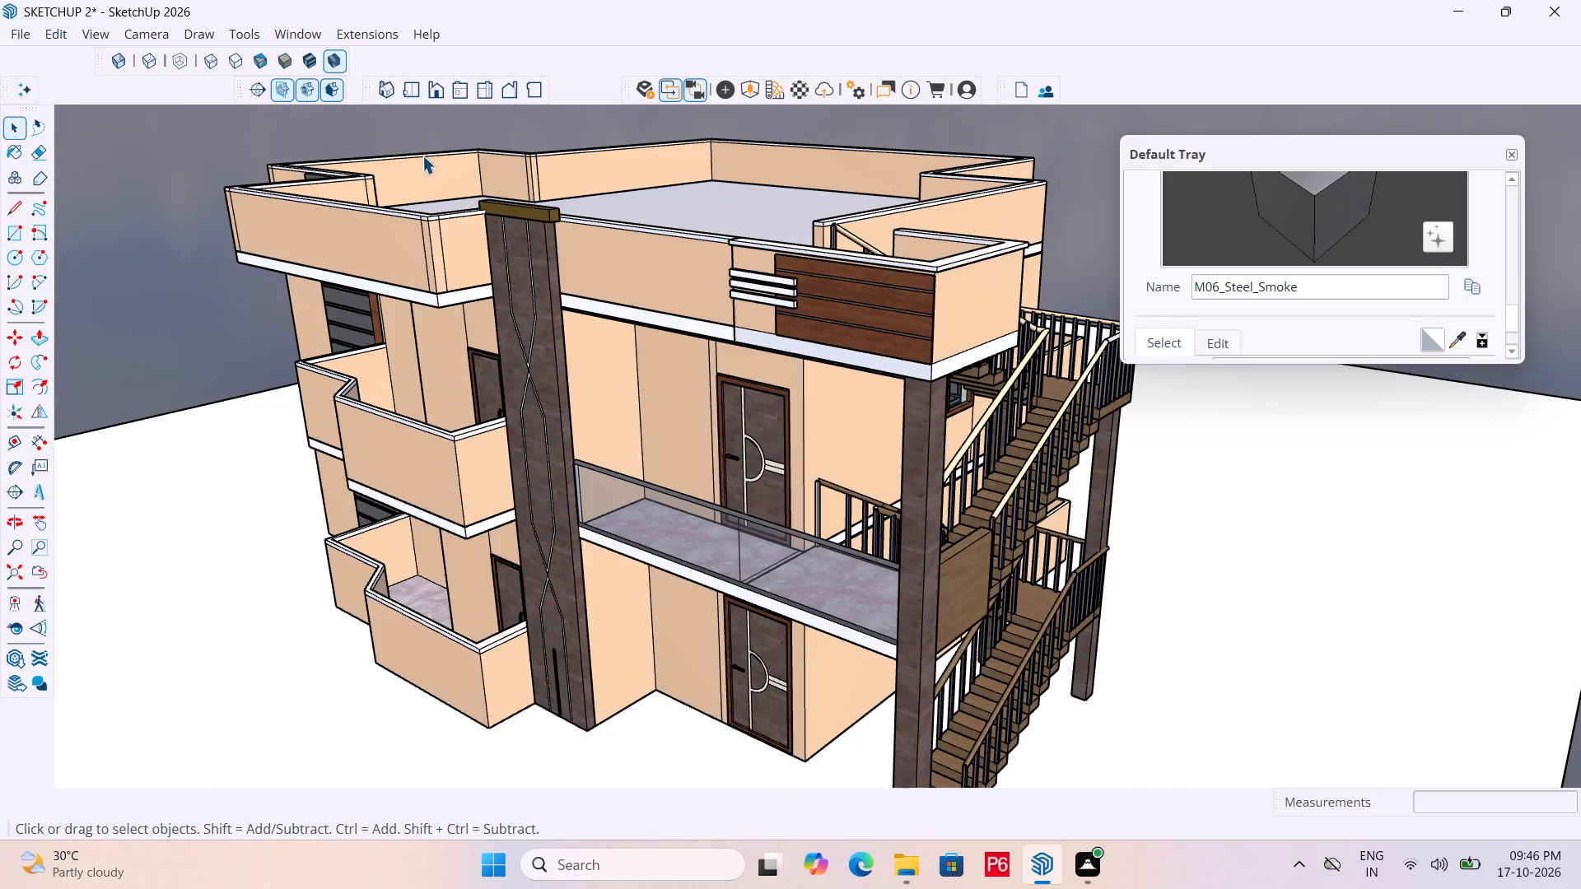
# Delete the brown cap block on top of the tall decorative facade column.
pyautogui.scroll(5, 556, 184)
pyautogui.moveTo(449, 234); pyautogui.dragTo(509, 270, button='middle')
pyautogui.scroll(-1, 449, 234)
pyautogui.click(368, 222)
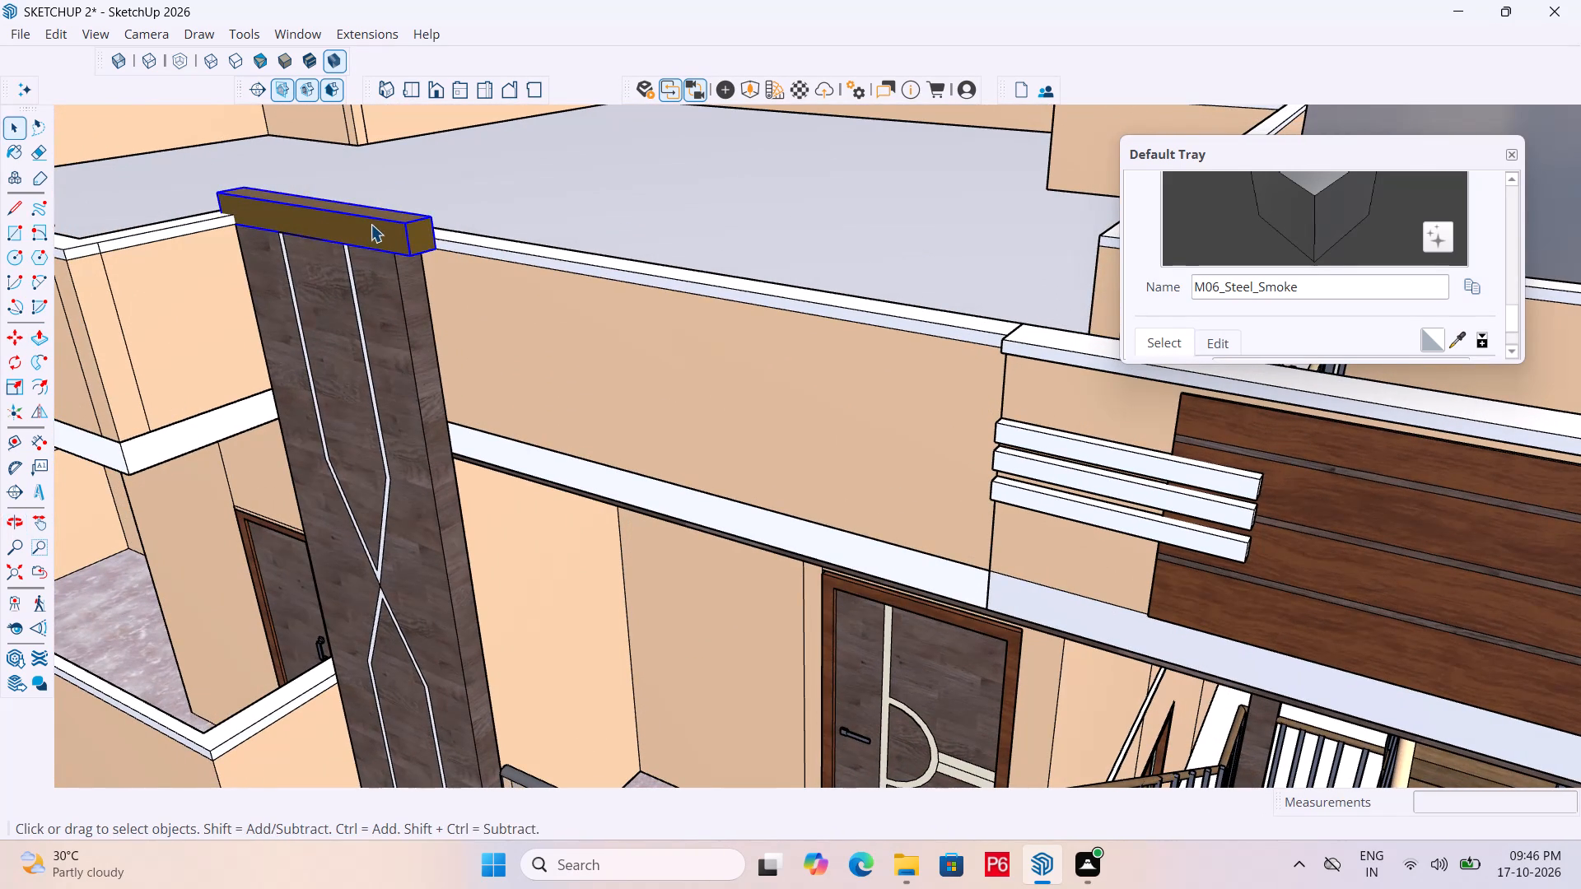
pyautogui.press('Delete')
# Scale the tall decorative facade column down vertically to about 0.85 so its top meets the underside of the white roof-slab band.
pyautogui.scroll(-3, 508, 249)
pyautogui.scroll(2, 351, 201)
pyautogui.moveTo(351, 201); pyautogui.dragTo(341, 173, button='middle')
pyautogui.scroll(1, 351, 201)
pyautogui.scroll(-5, 711, 245)
pyautogui.scroll(-5, 607, 222)
pyautogui.click(537, 263)
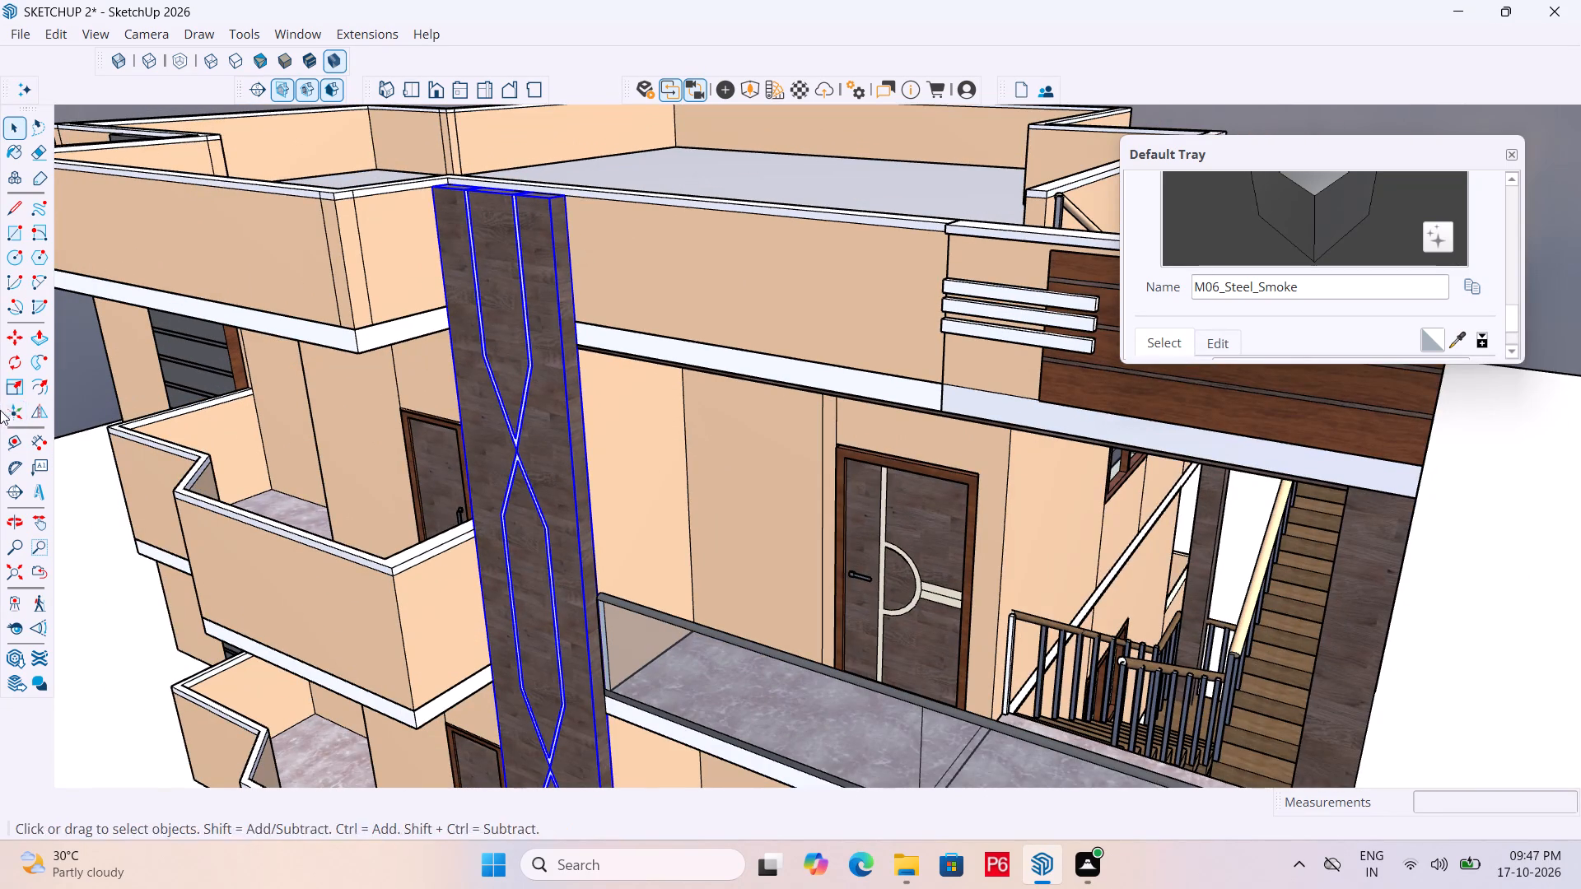
pyautogui.click(10, 384)
pyautogui.scroll(2, 651, 119)
pyautogui.moveTo(650, 116); pyautogui.dragTo(627, 175, button='middle')
pyautogui.scroll(-1, 627, 193)
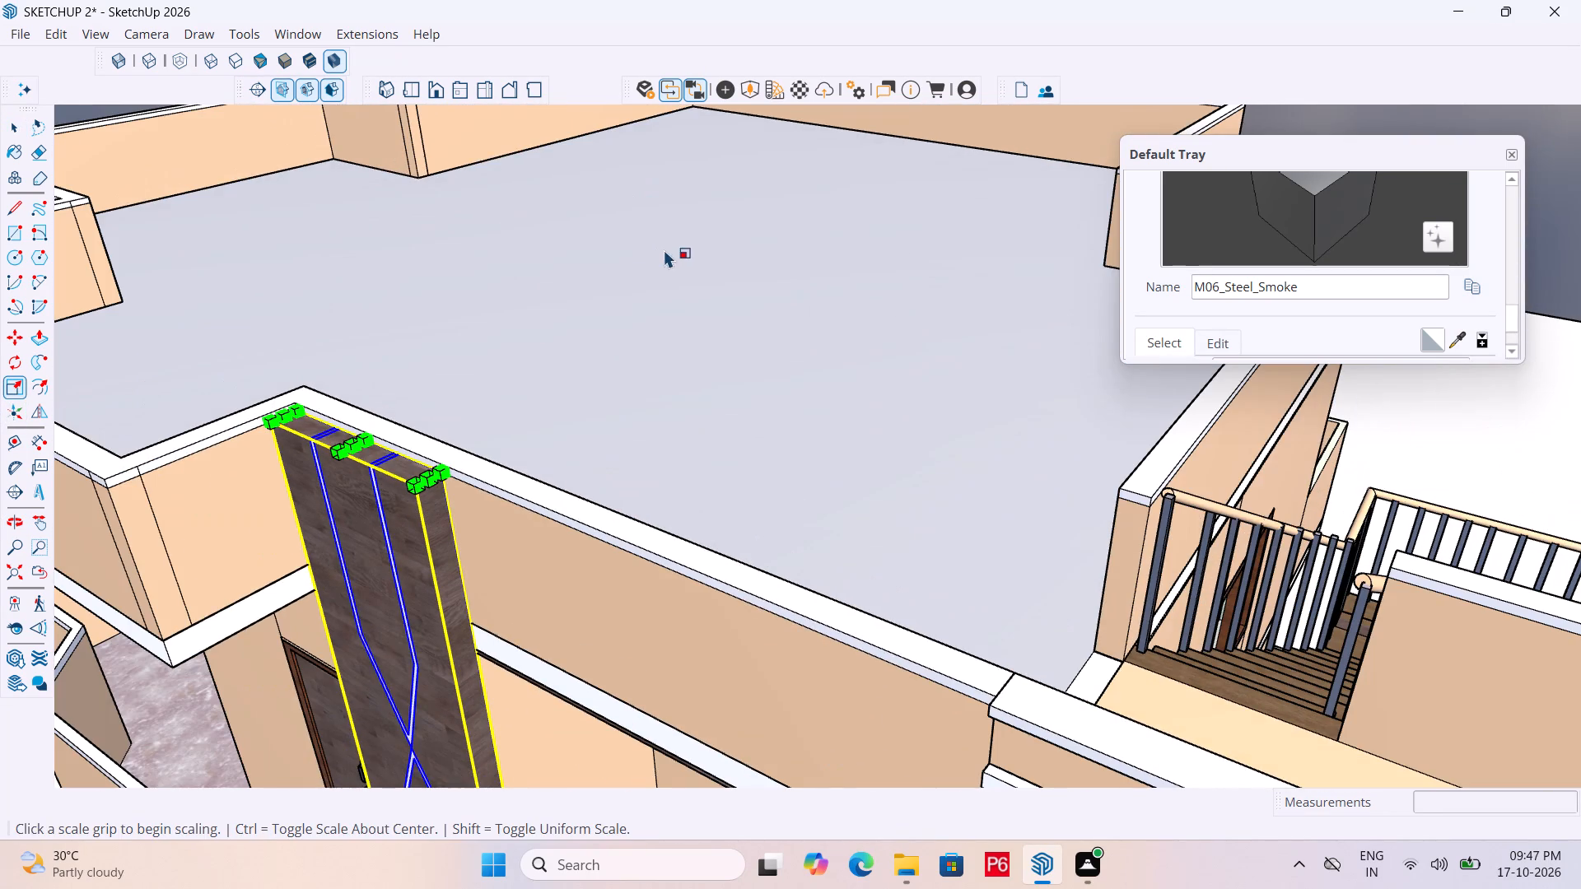
pyautogui.scroll(4, 367, 427)
pyautogui.click(353, 454)
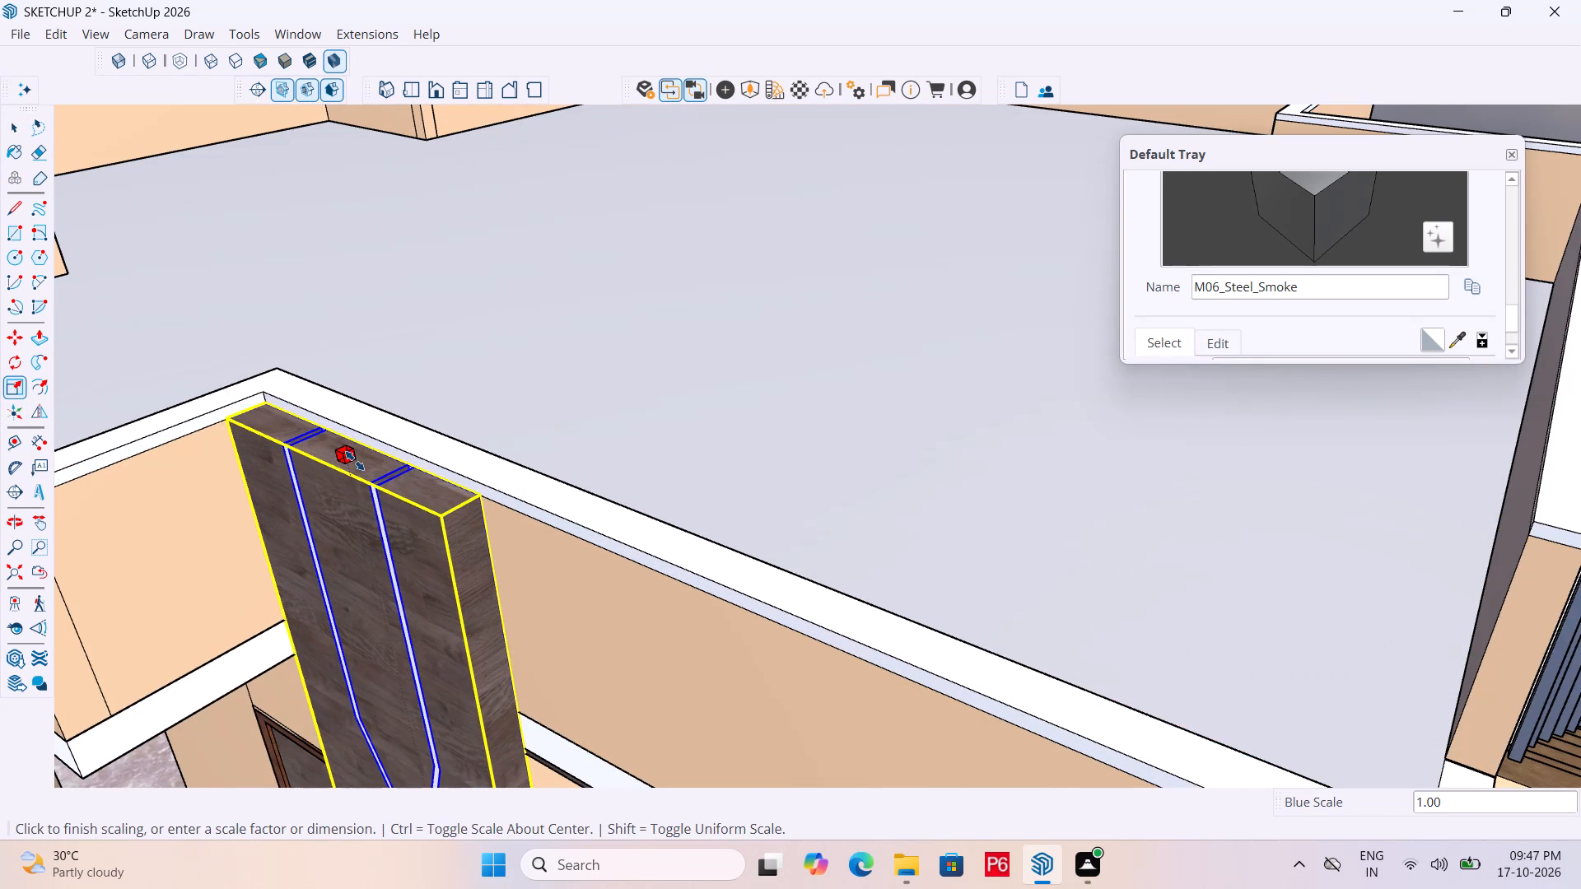
pyautogui.scroll(-5, 473, 586)
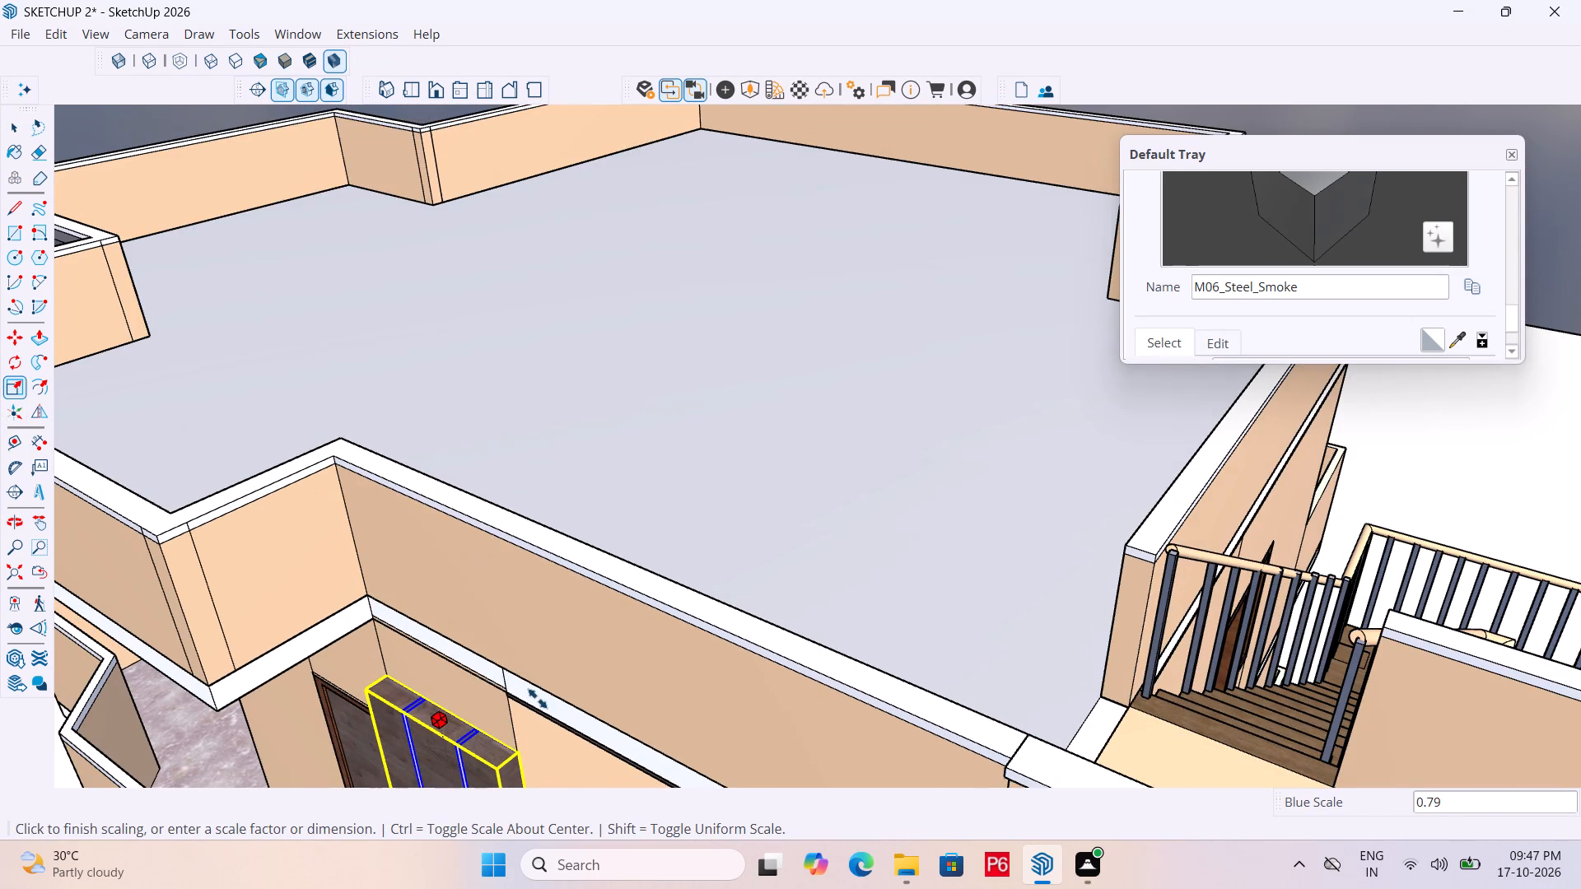
pyautogui.moveTo(539, 691); pyautogui.dragTo(576, 520, button='middle')
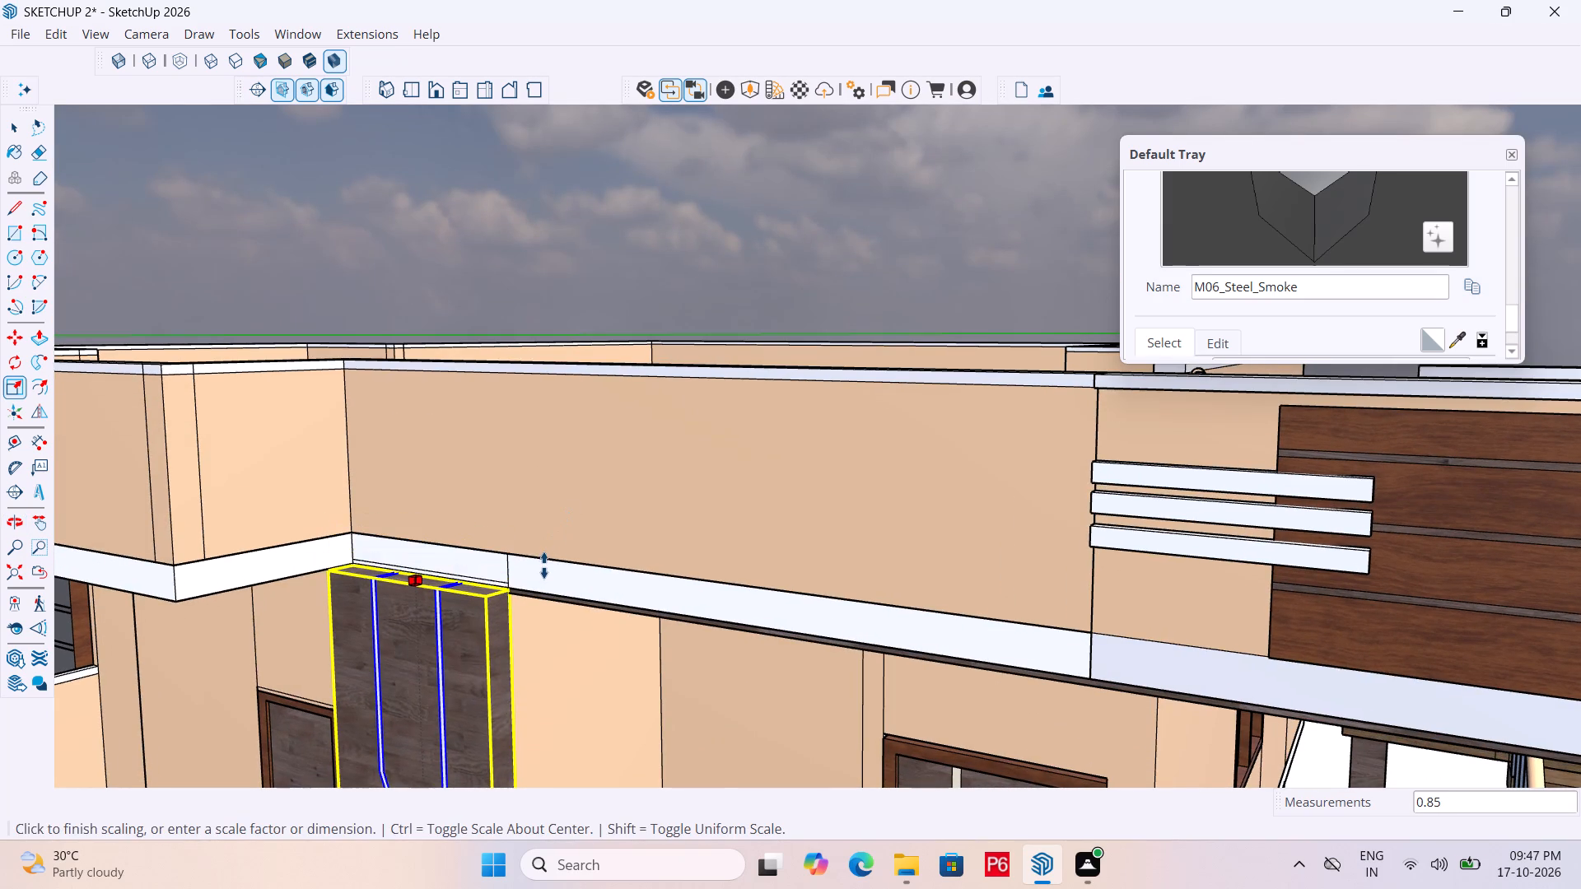
pyautogui.scroll(5, 544, 603)
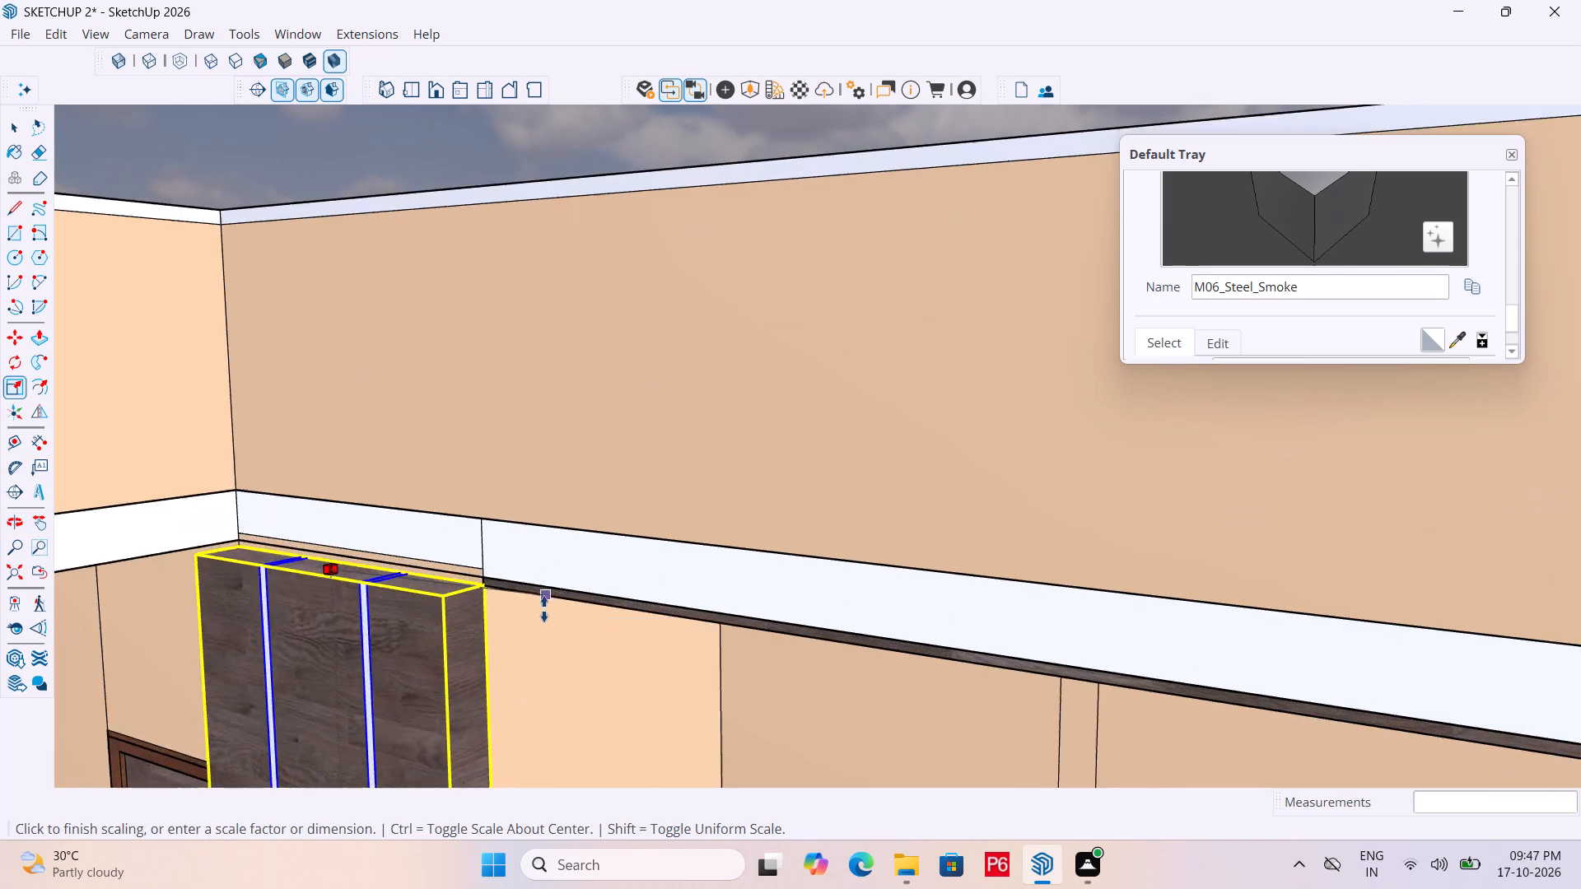
pyautogui.scroll(5, 544, 609)
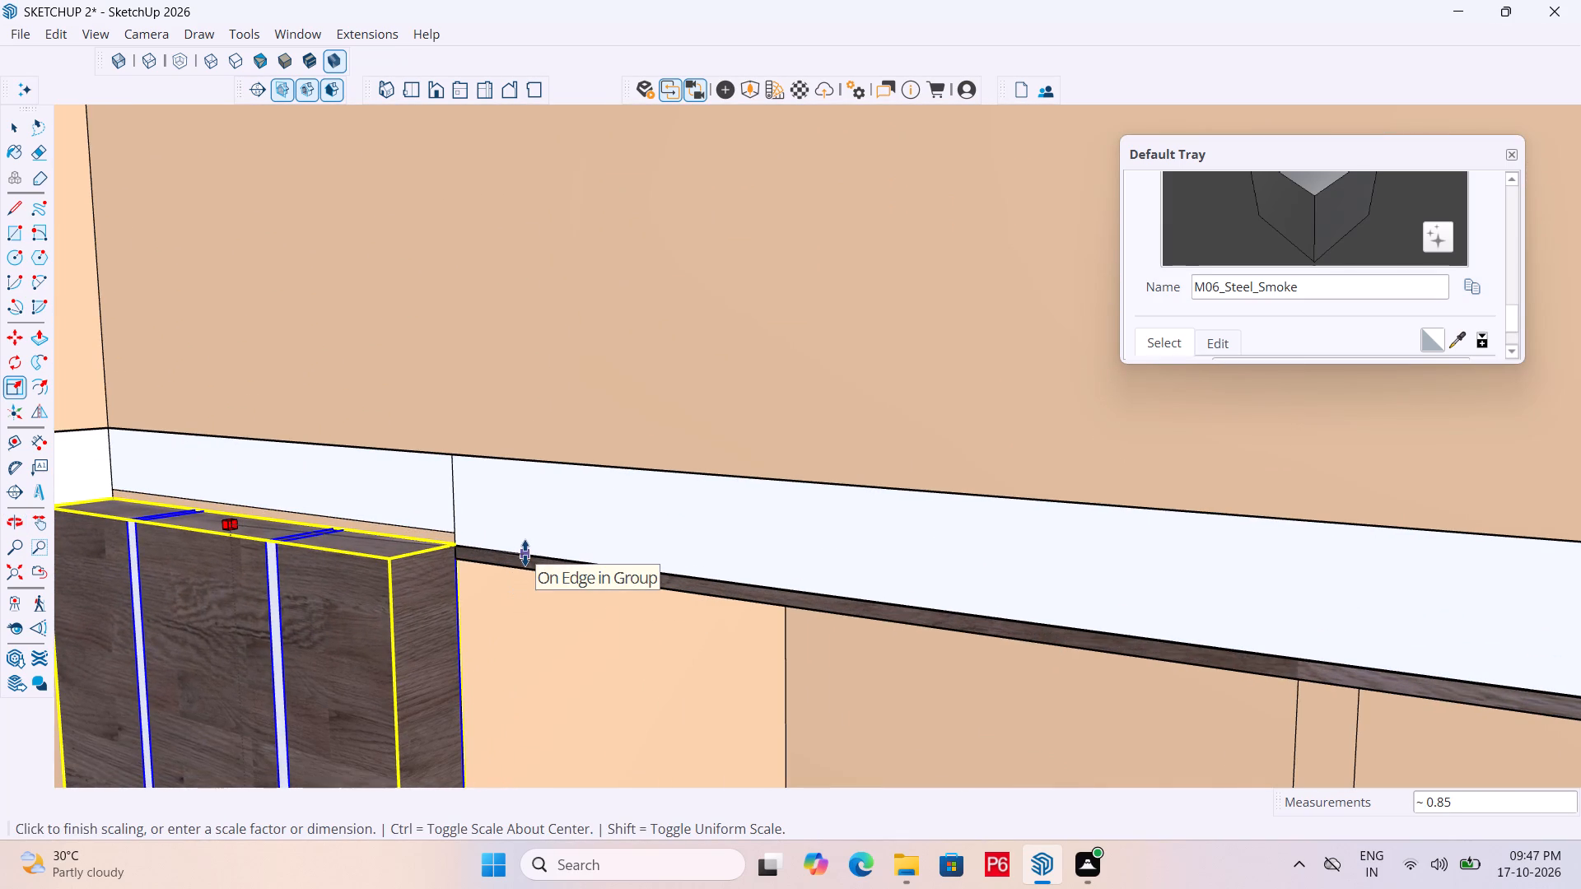
pyautogui.click(525, 553)
pyautogui.press('space')
pyautogui.scroll(-16, 394, 484)
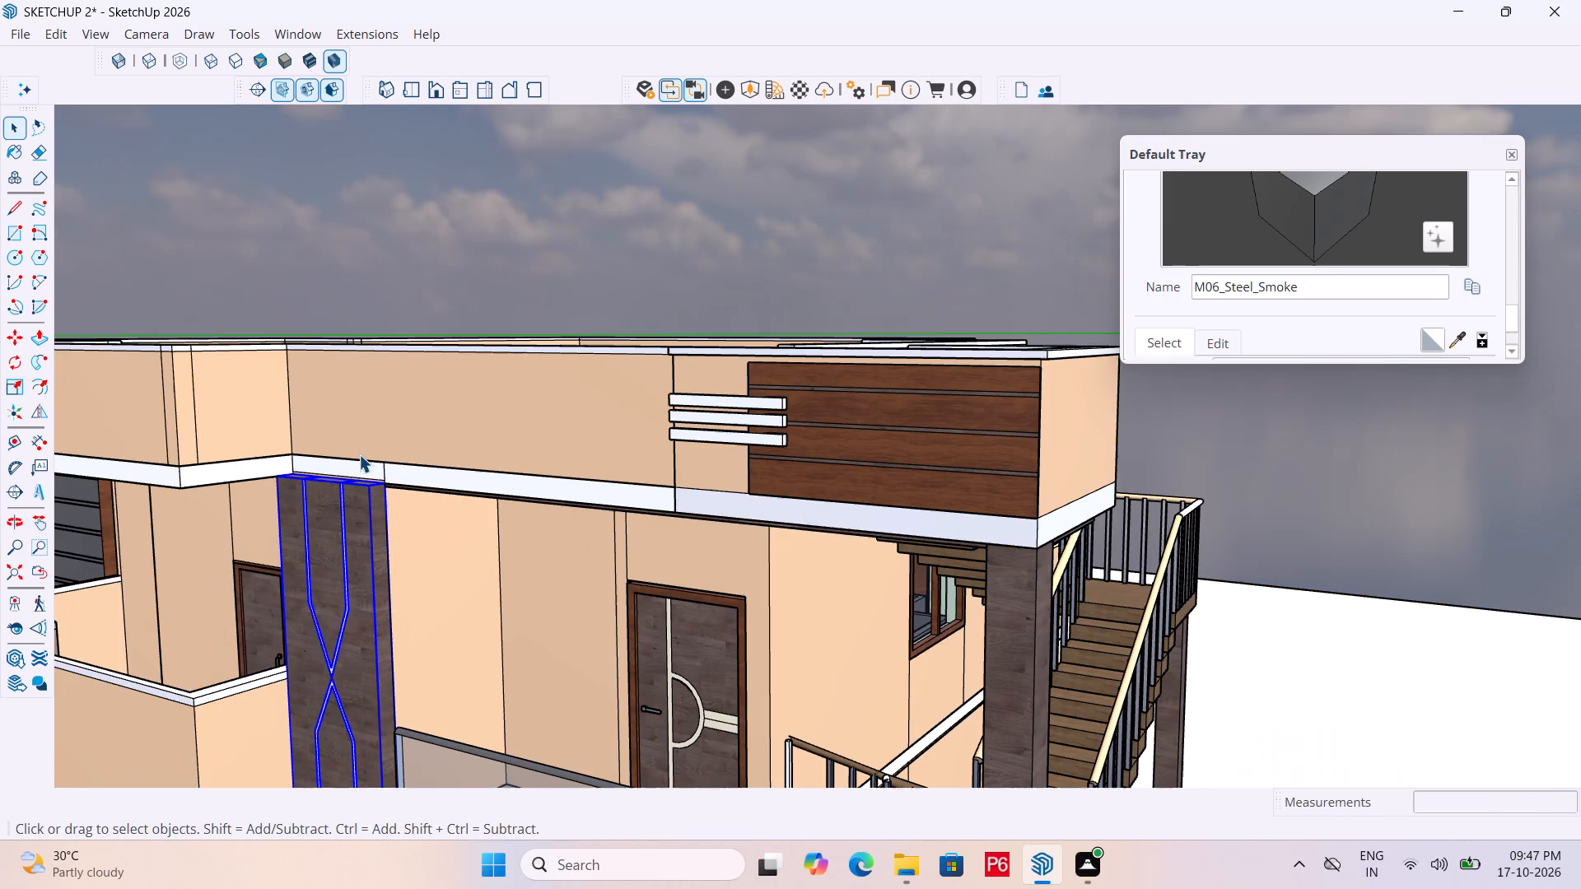
pyautogui.press('space')
pyautogui.doubleClick(505, 296)
# Save the model with the shortened facade column.
pyautogui.scroll(-5, 590, 246)
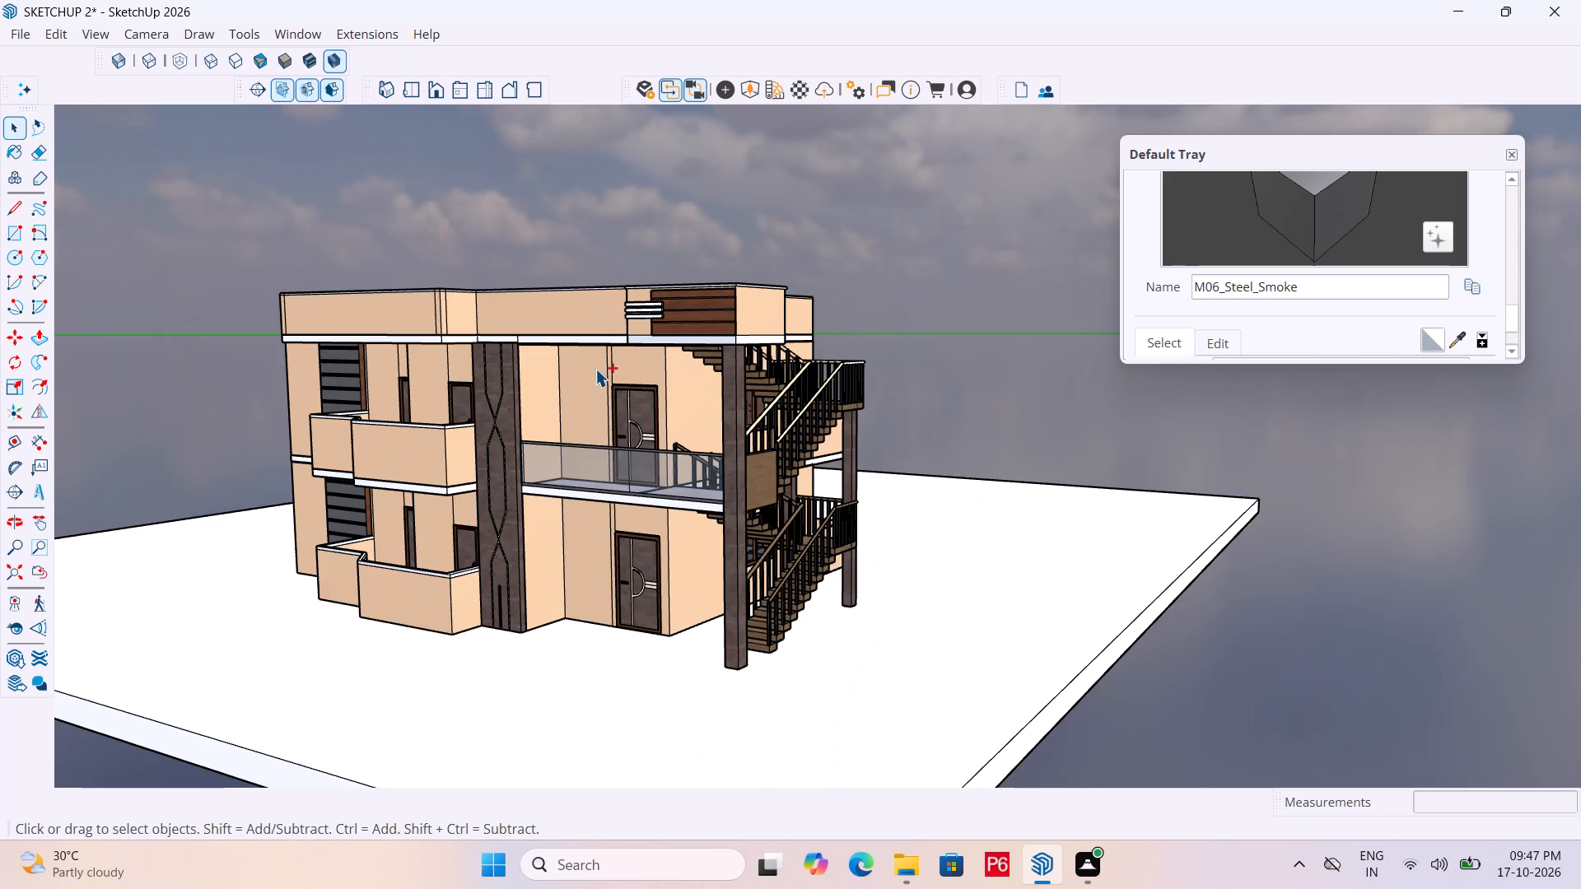
pyautogui.hotkey('ctrl', 's')
pyautogui.hotkey('ctrl', 's')
pyautogui.hotkey('ctrl', 's')
pyautogui.hotkey('ctrl', 's')
pyautogui.hotkey('ctrl', 's')
pyautogui.hotkey('ctrl', 's')
# Push/Pull the short white roof-slab band face above the decorative column outward until it is flush with the column's front face.
pyautogui.scroll(1, 539, 319)
pyautogui.moveTo(539, 319); pyautogui.dragTo(514, 351, button='middle')
pyautogui.scroll(2, 578, 320)
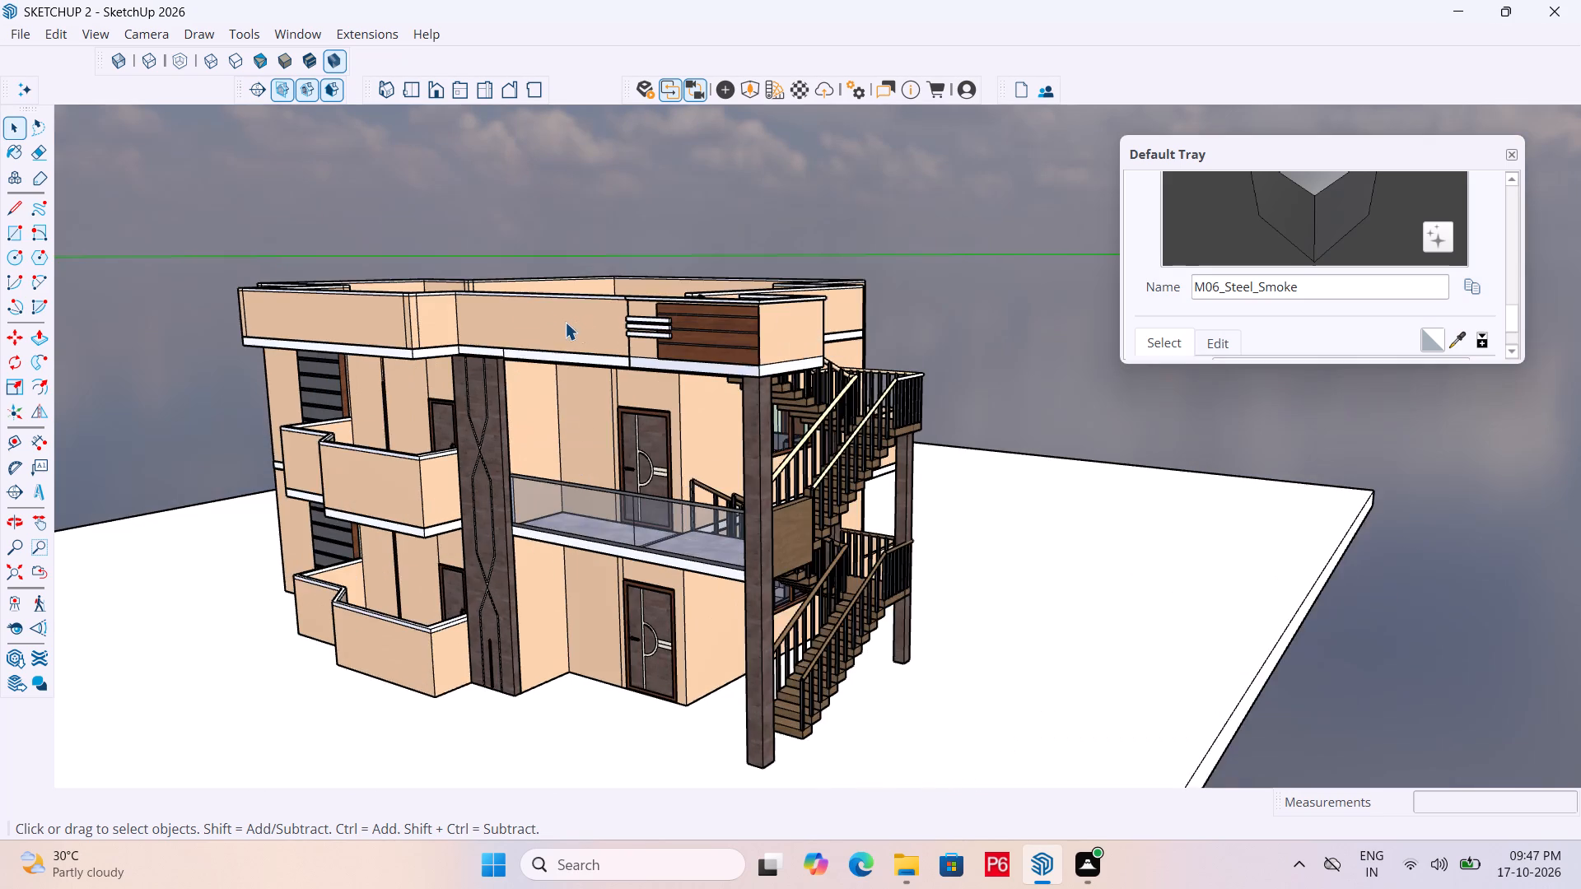
pyautogui.scroll(4, 558, 316)
pyautogui.scroll(5, 488, 320)
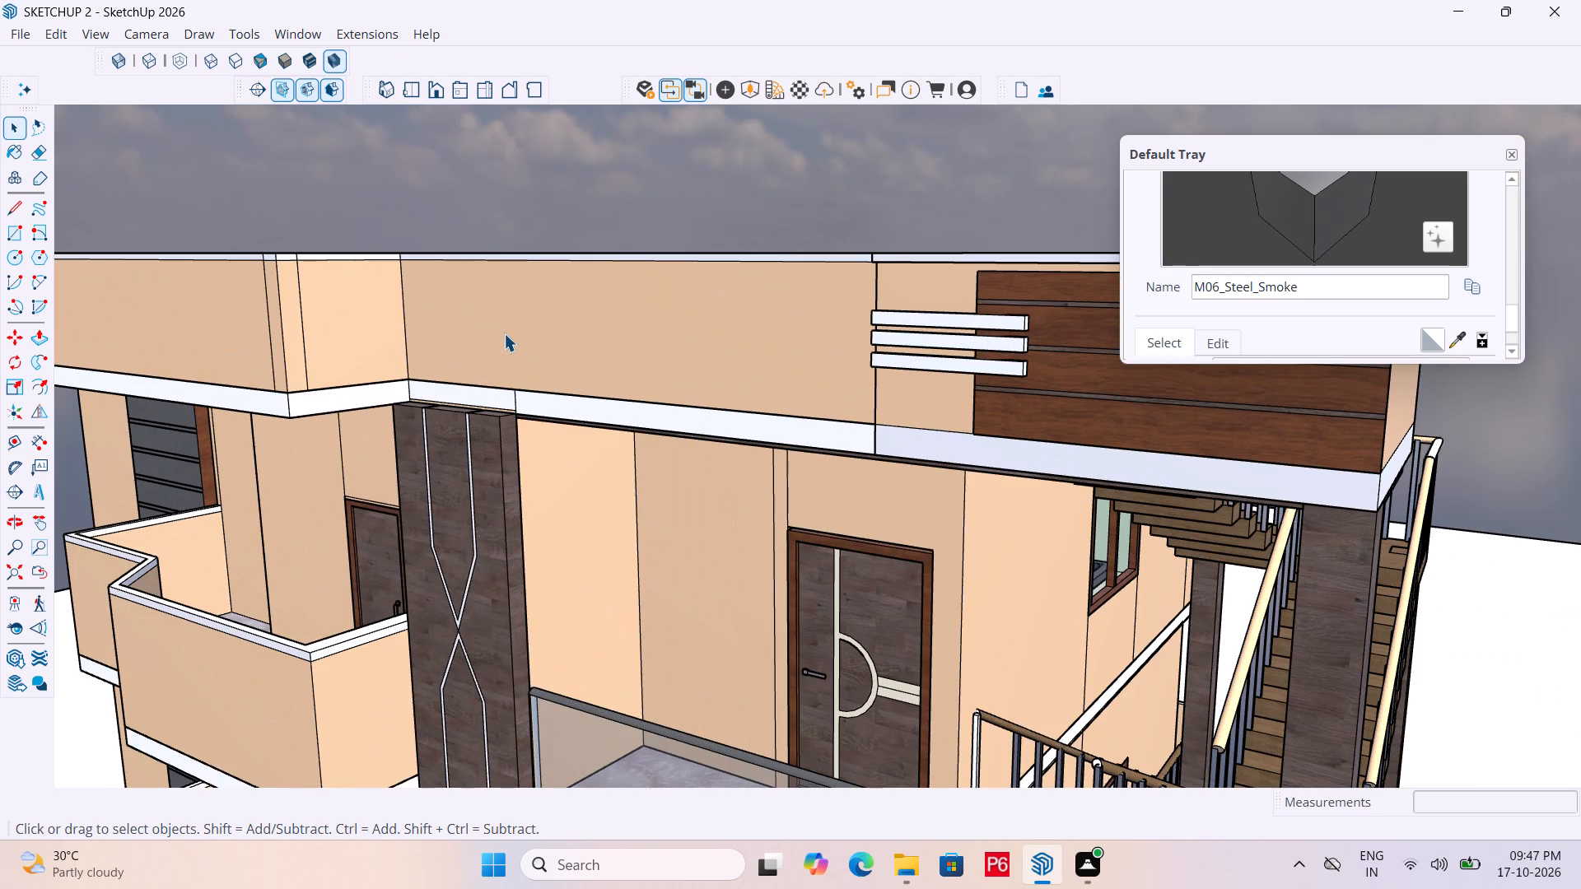
pyautogui.click(503, 401)
pyautogui.doubleClick(497, 394)
pyautogui.click(496, 397)
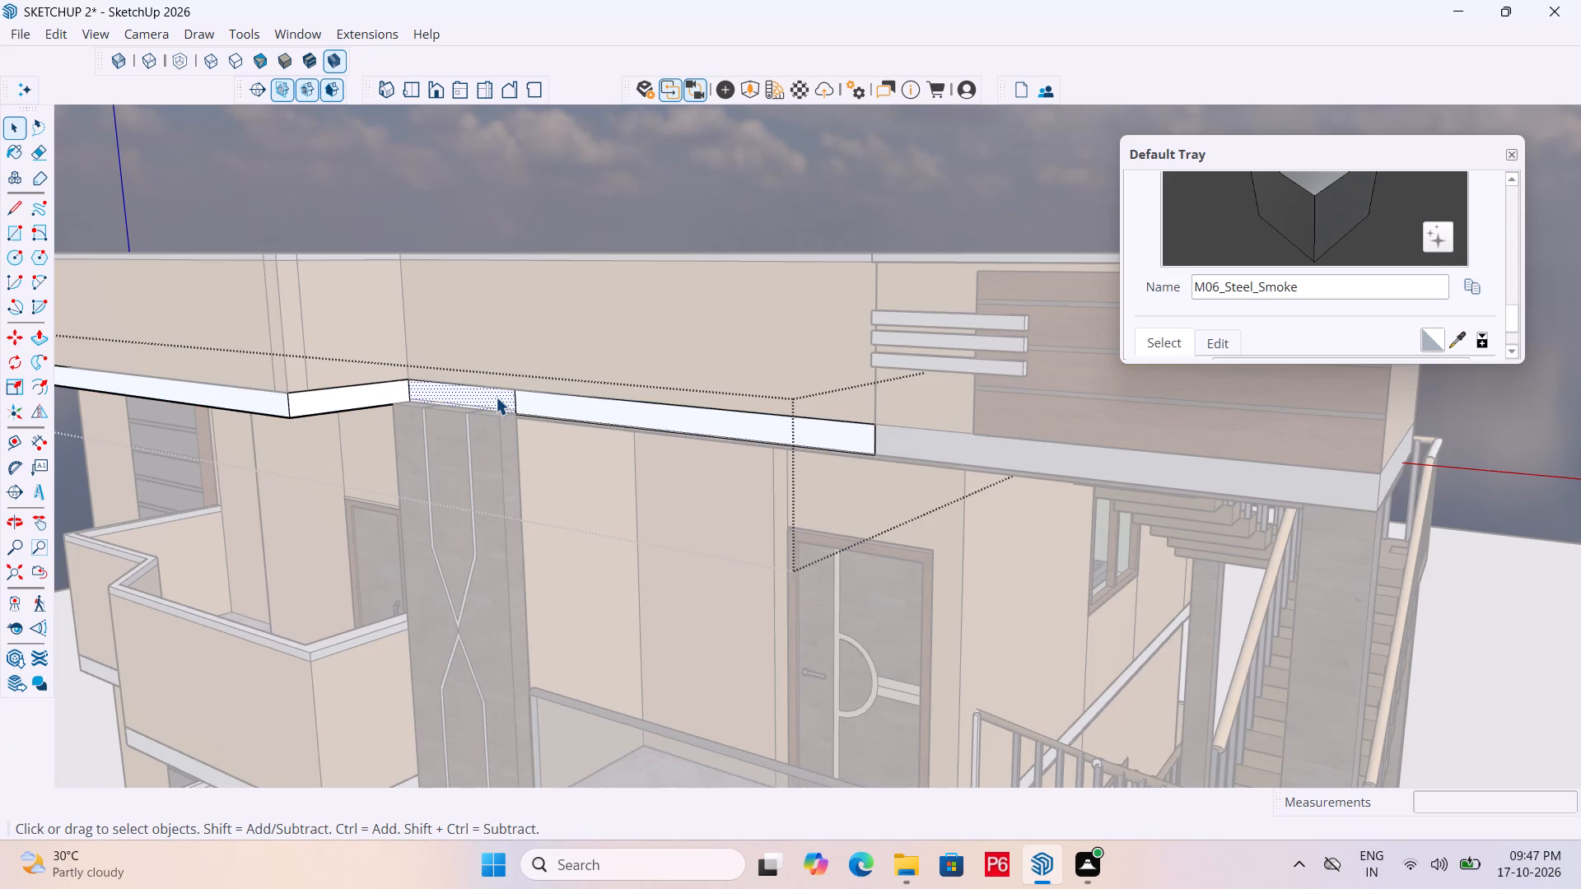
pyautogui.press('p')
pyautogui.click(497, 397)
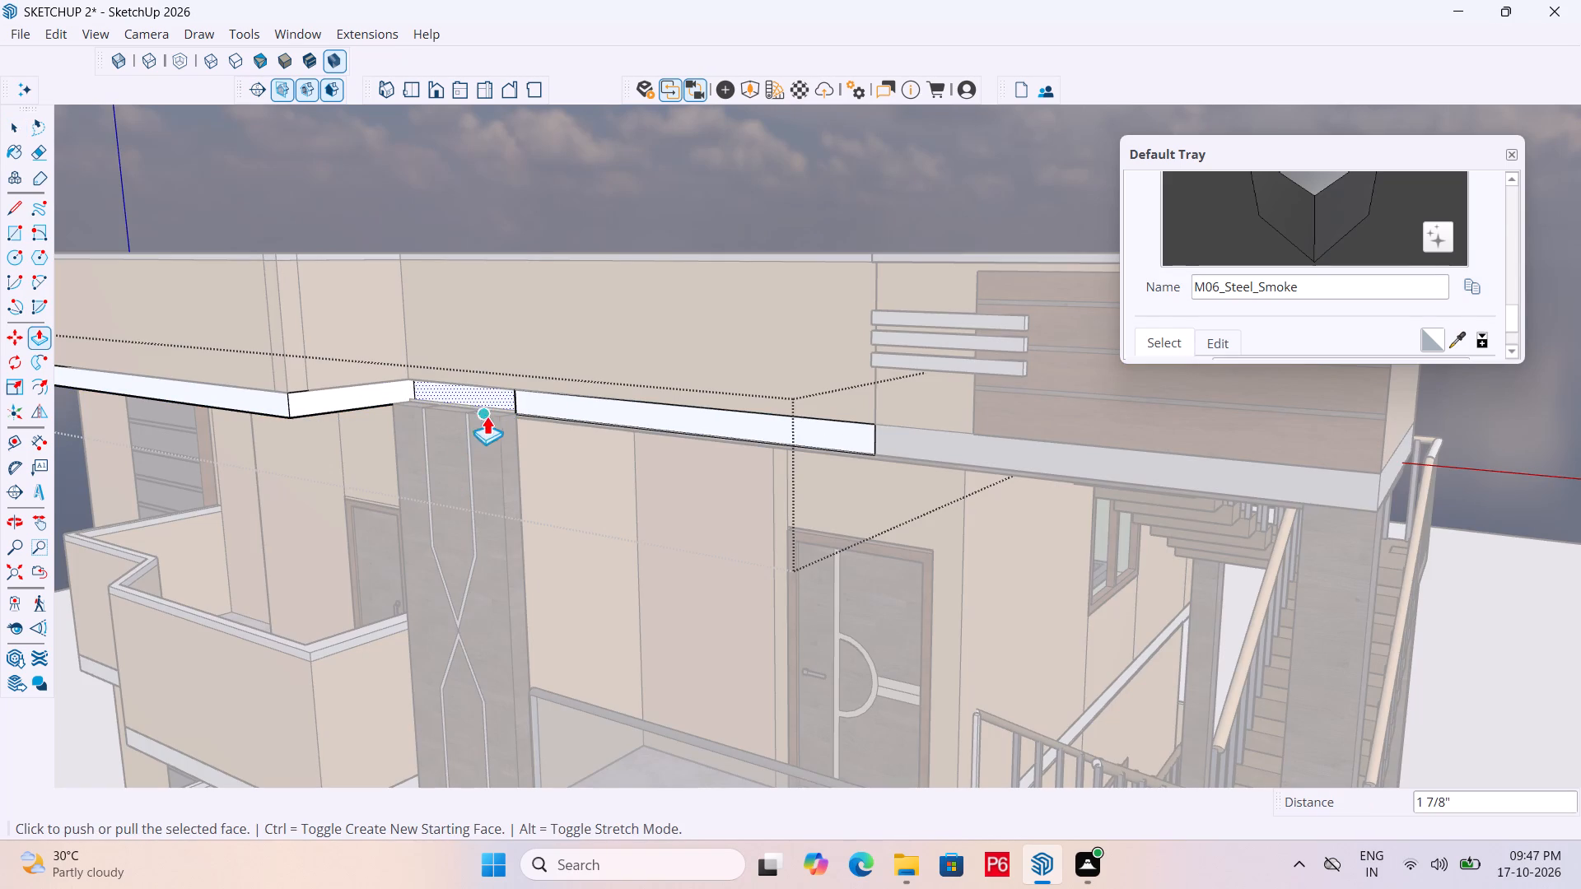
pyautogui.scroll(5, 483, 390)
pyautogui.click(503, 397)
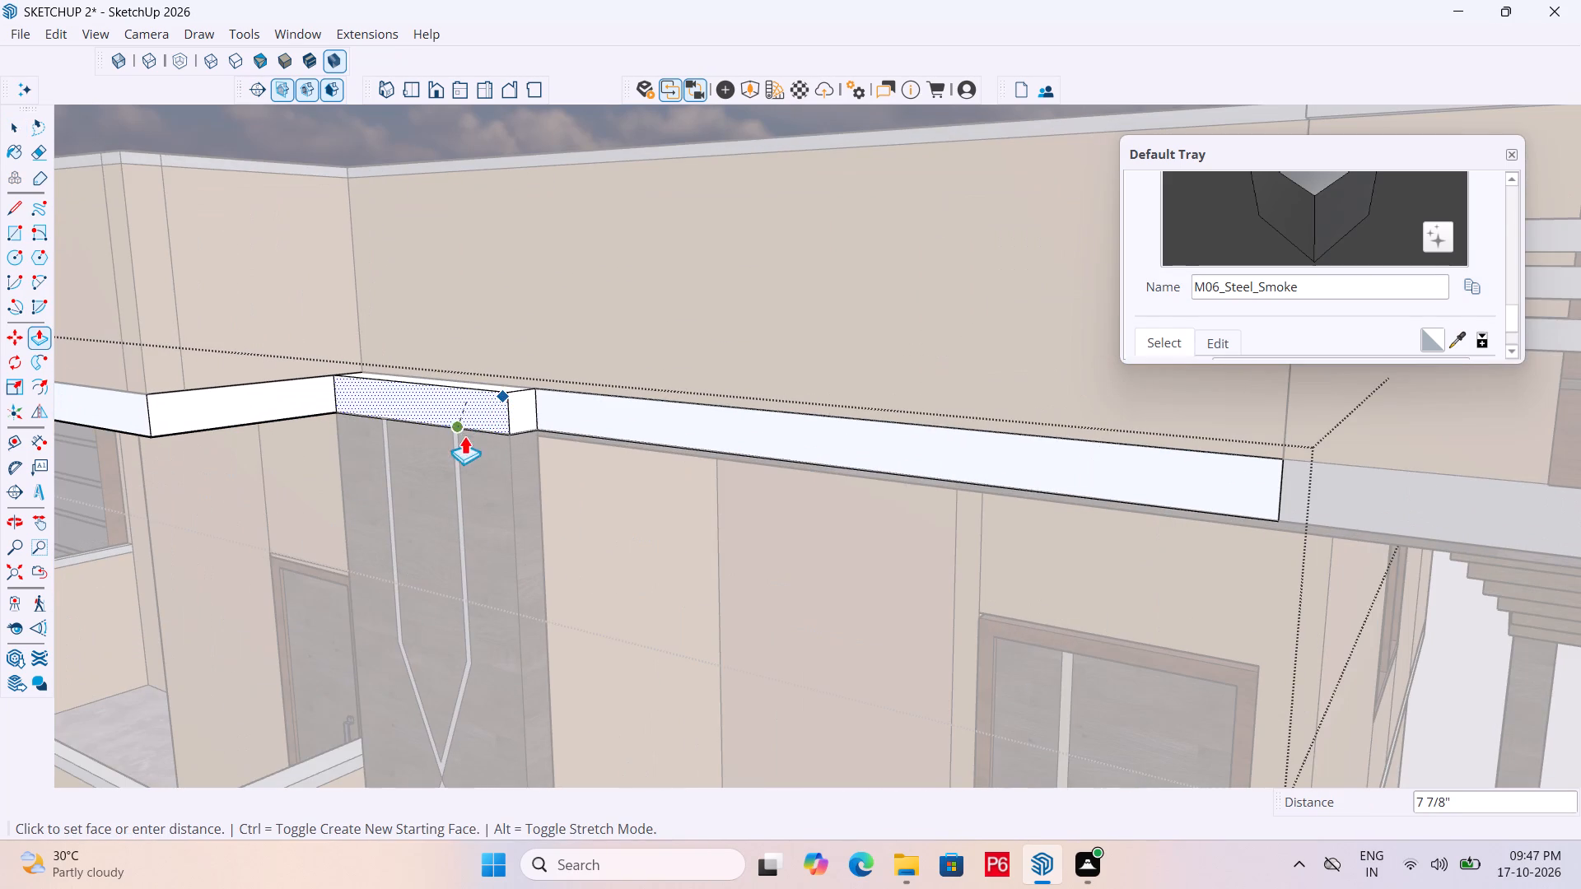
pyautogui.click(475, 455)
pyautogui.press('space')
# Pull the long white band face between the column and the wood-clad parapet out 6" to align with the segment above the column.
pyautogui.click(591, 419)
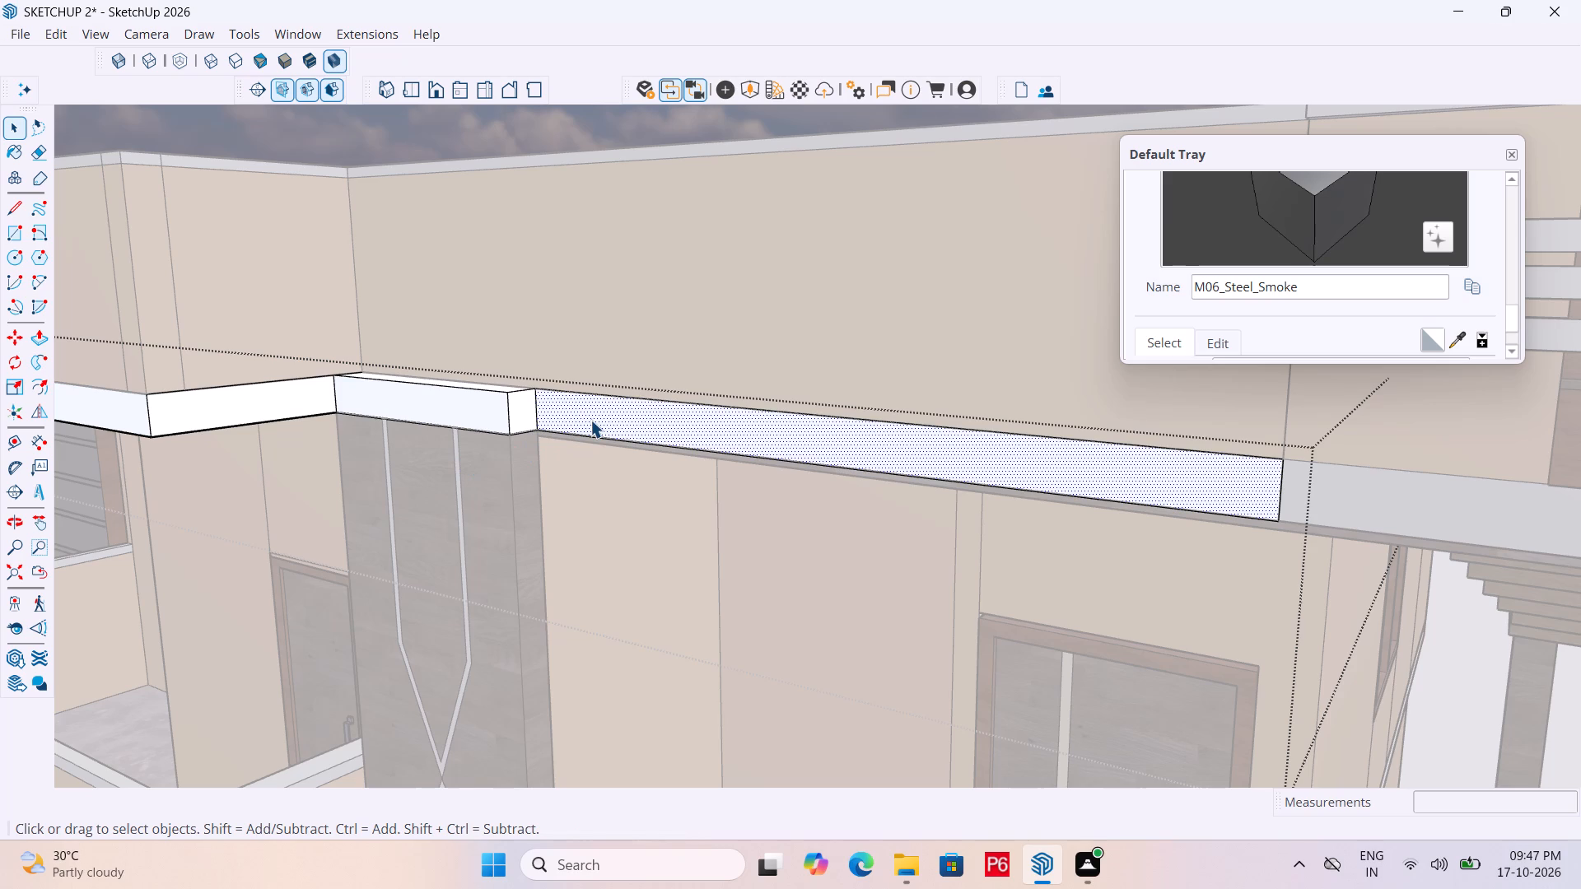
pyautogui.press('p')
pyautogui.click(604, 411)
pyautogui.click(497, 482)
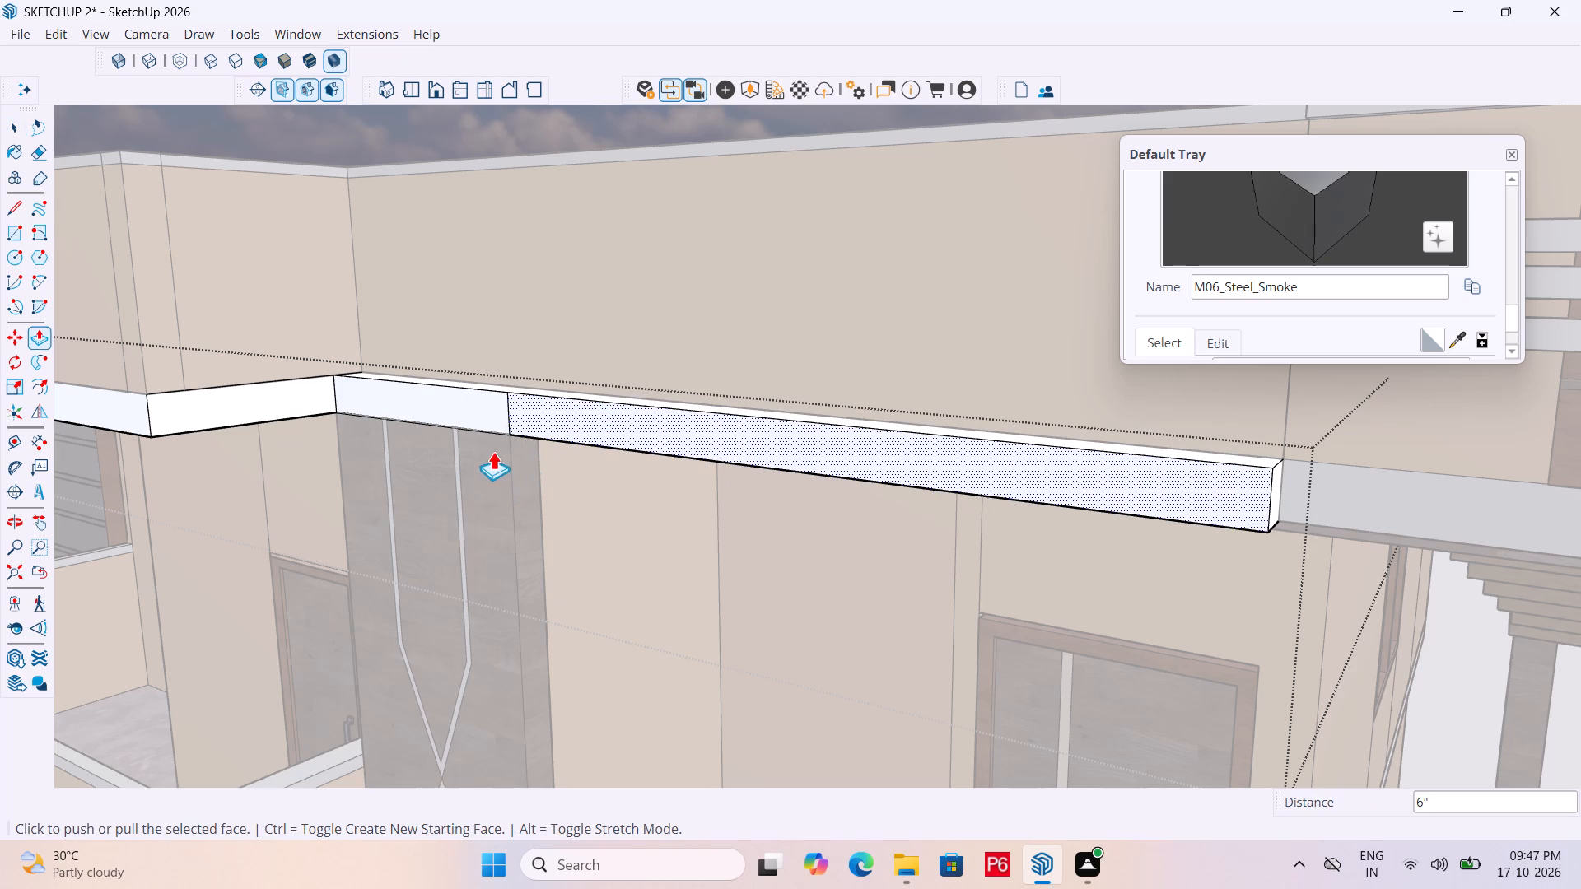
pyautogui.press('space')
# Pull the short return face of the white band, beside the column at the inner corner, out by 6".
pyautogui.click(286, 395)
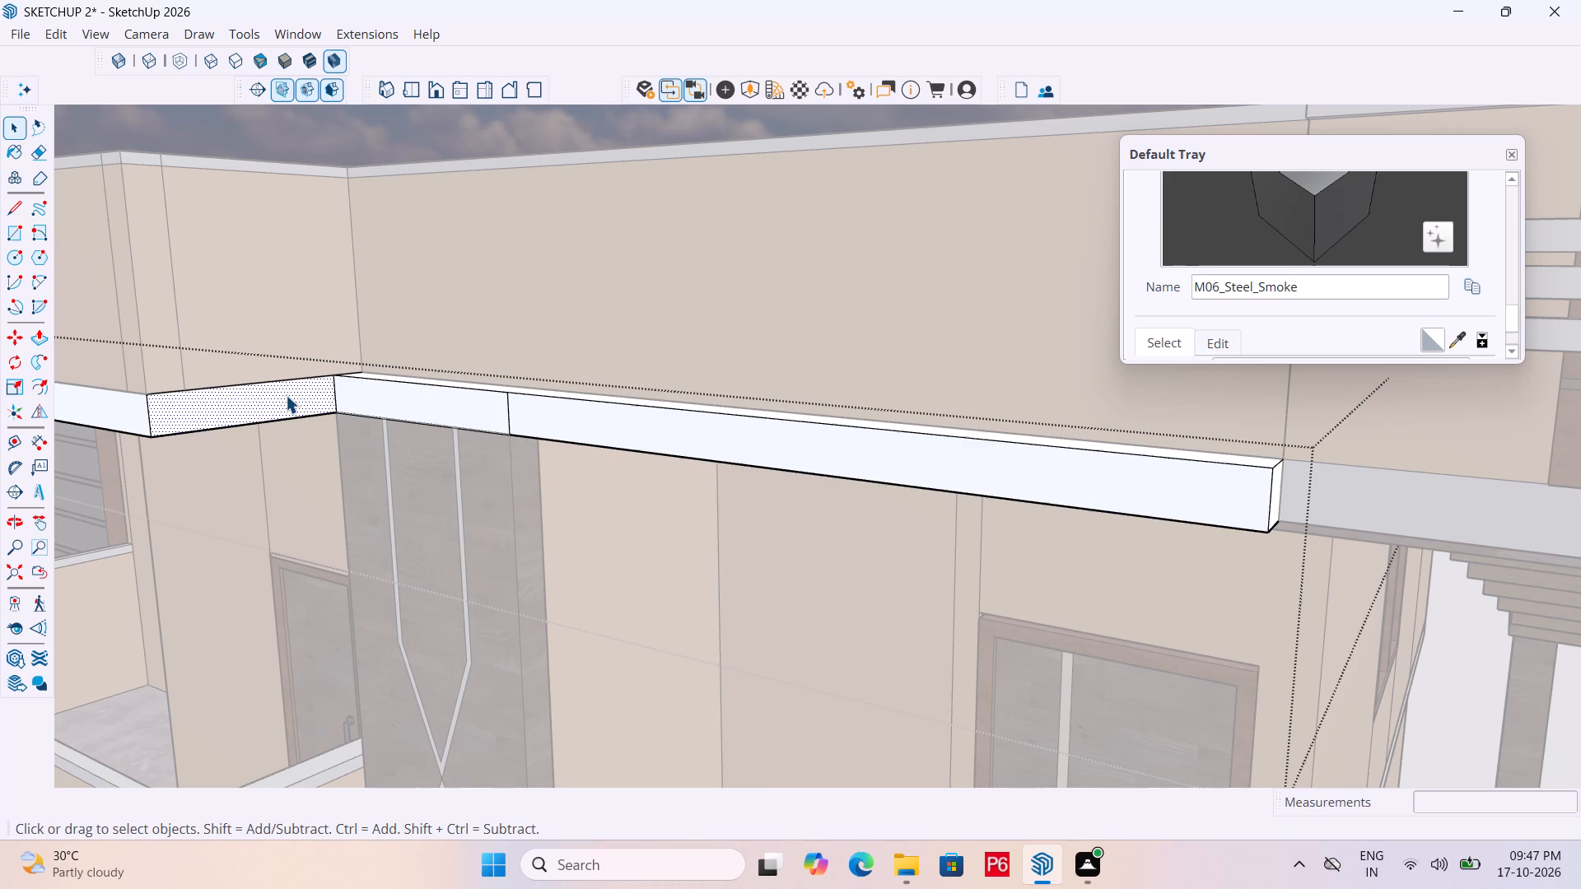
pyautogui.press('p')
pyautogui.click(286, 395)
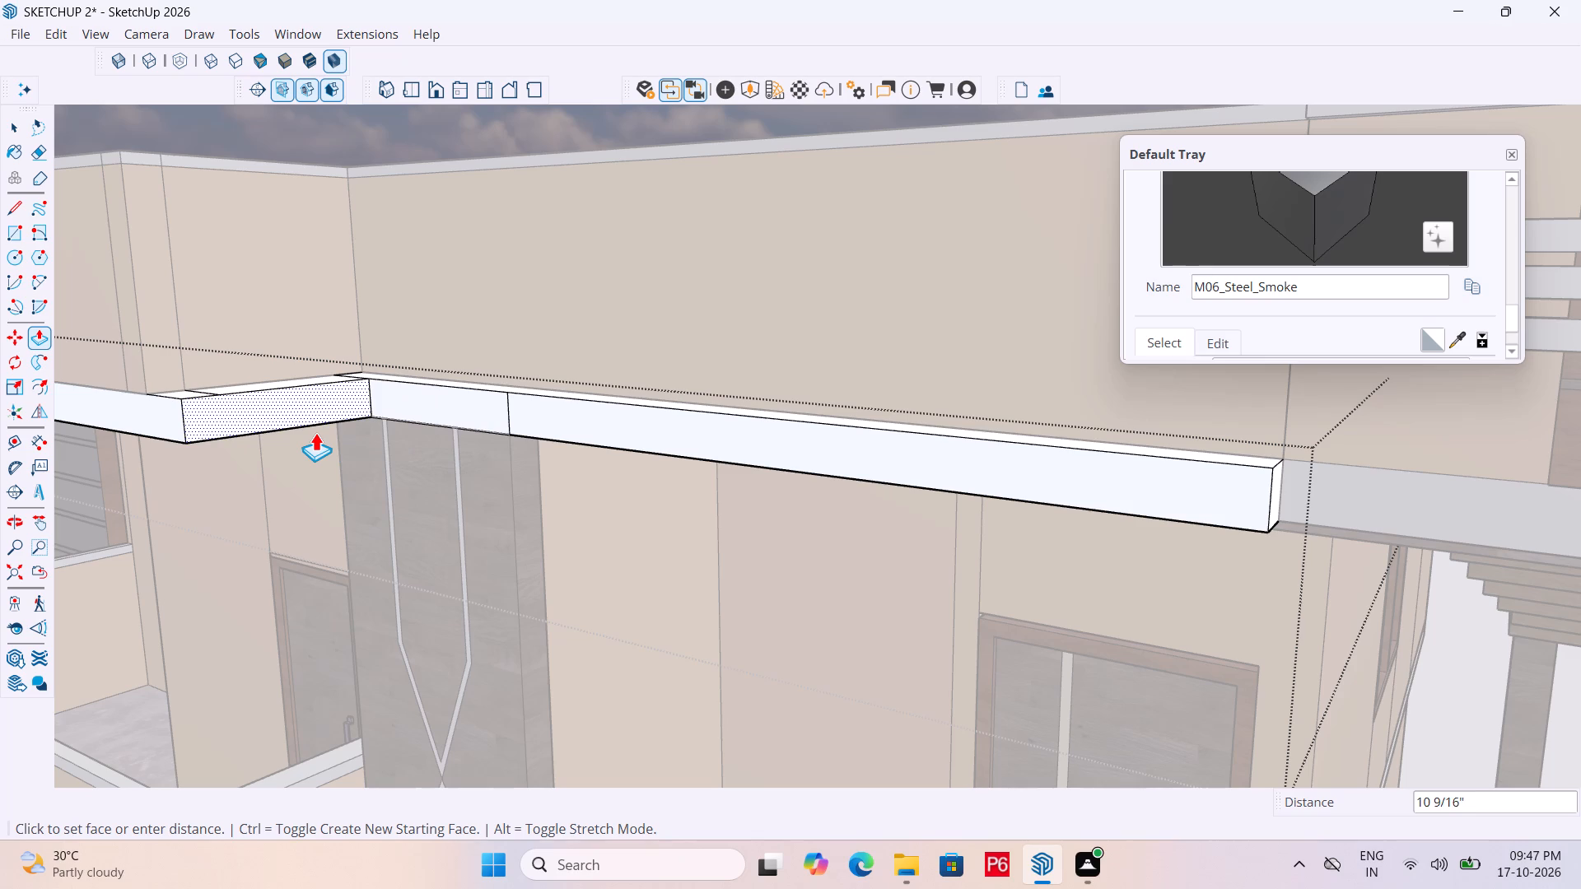
pyautogui.write('6"')
pyautogui.press('Return')
pyautogui.scroll(-5, 476, 375)
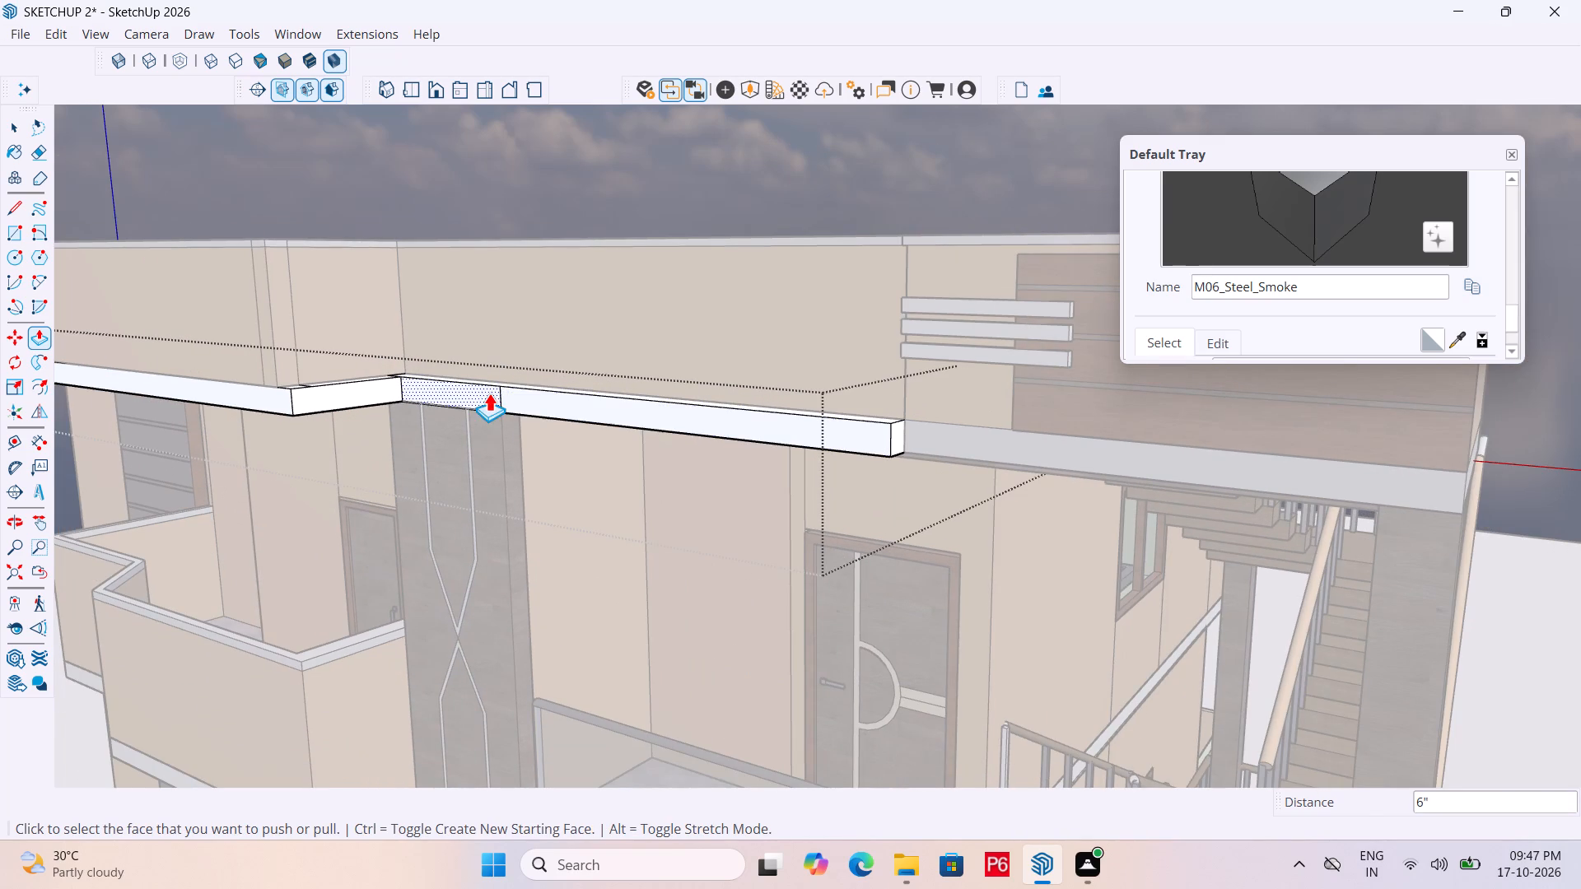
pyautogui.press('space')
# Save the model with the thickened roof-slab band.
pyautogui.hotkey('ctrl', 's')
# Pull the white band face above the stacked corner balconies out by 6" and leave the group.
pyautogui.scroll(-5, 441, 390)
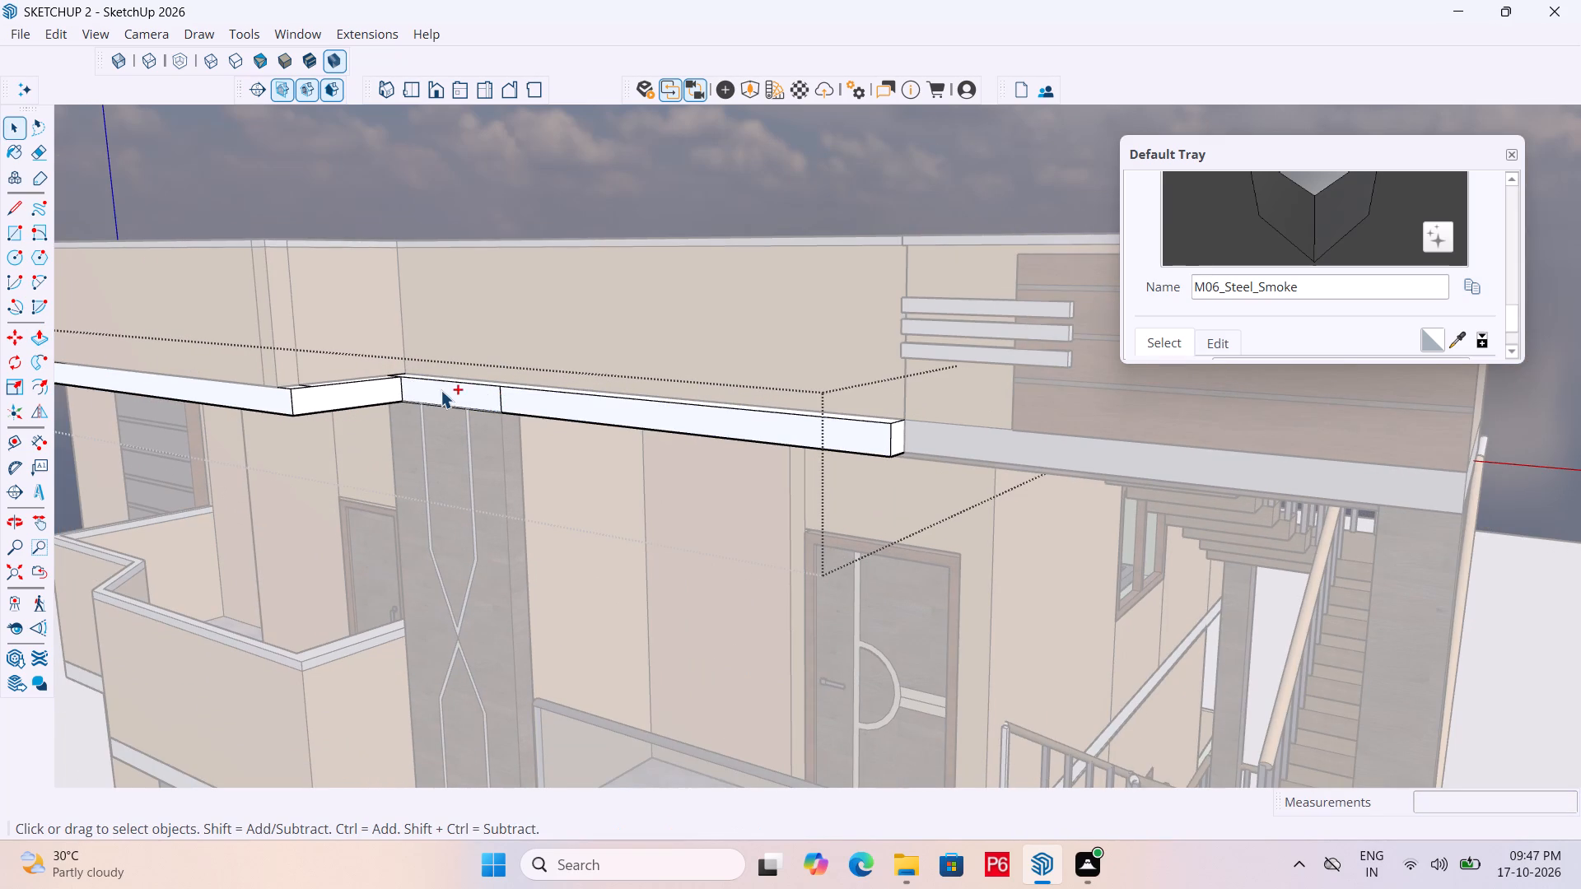
pyautogui.scroll(-3, 644, 417)
pyautogui.scroll(6, 333, 395)
pyautogui.click(361, 411)
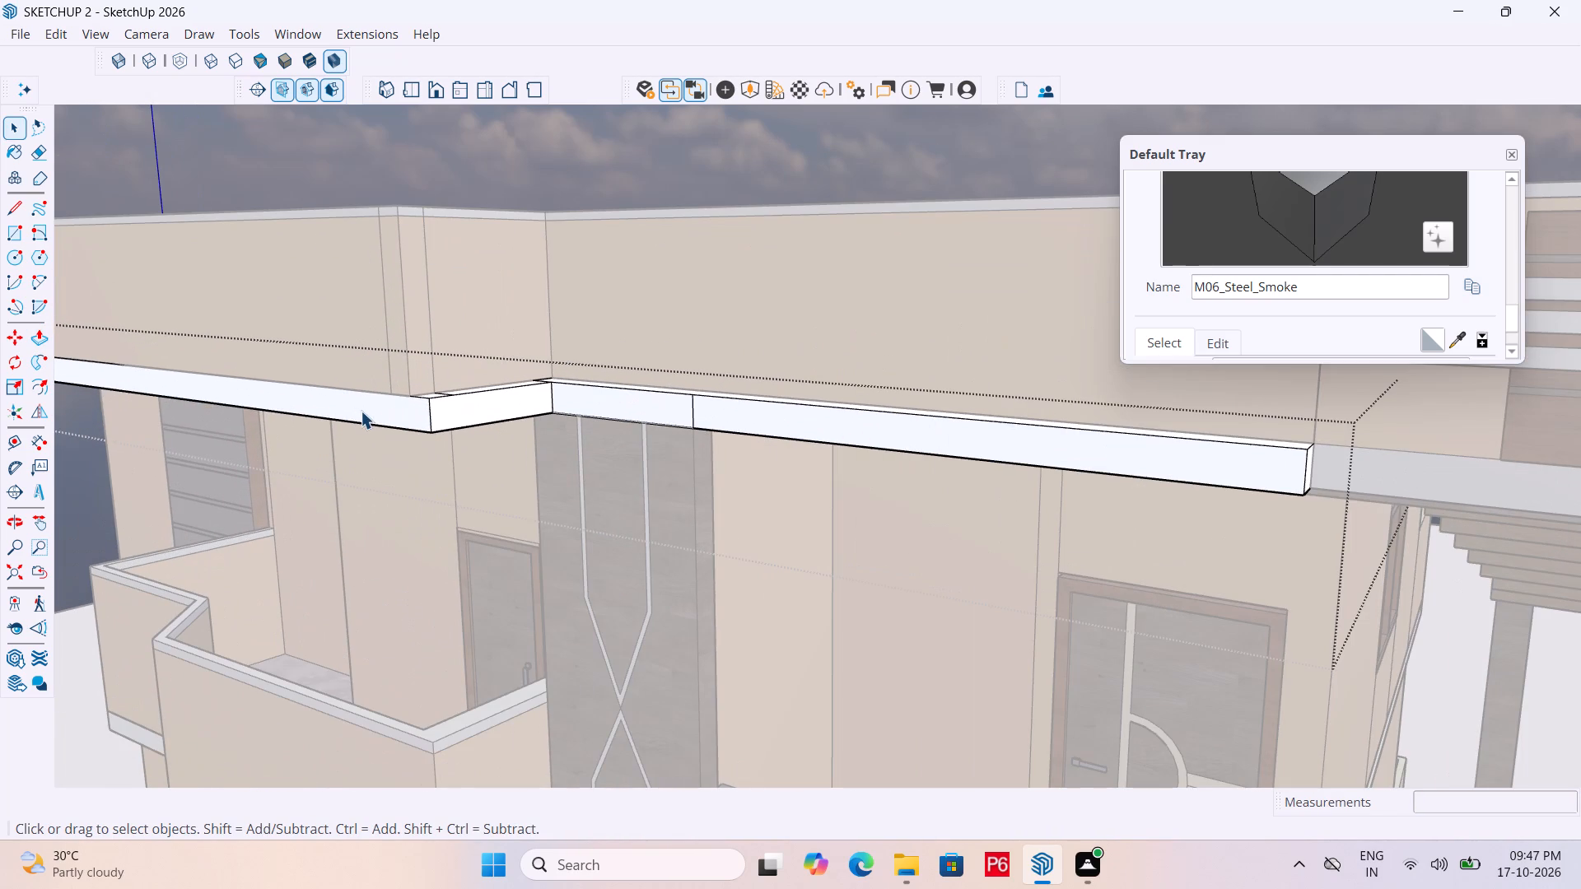
pyautogui.press('p')
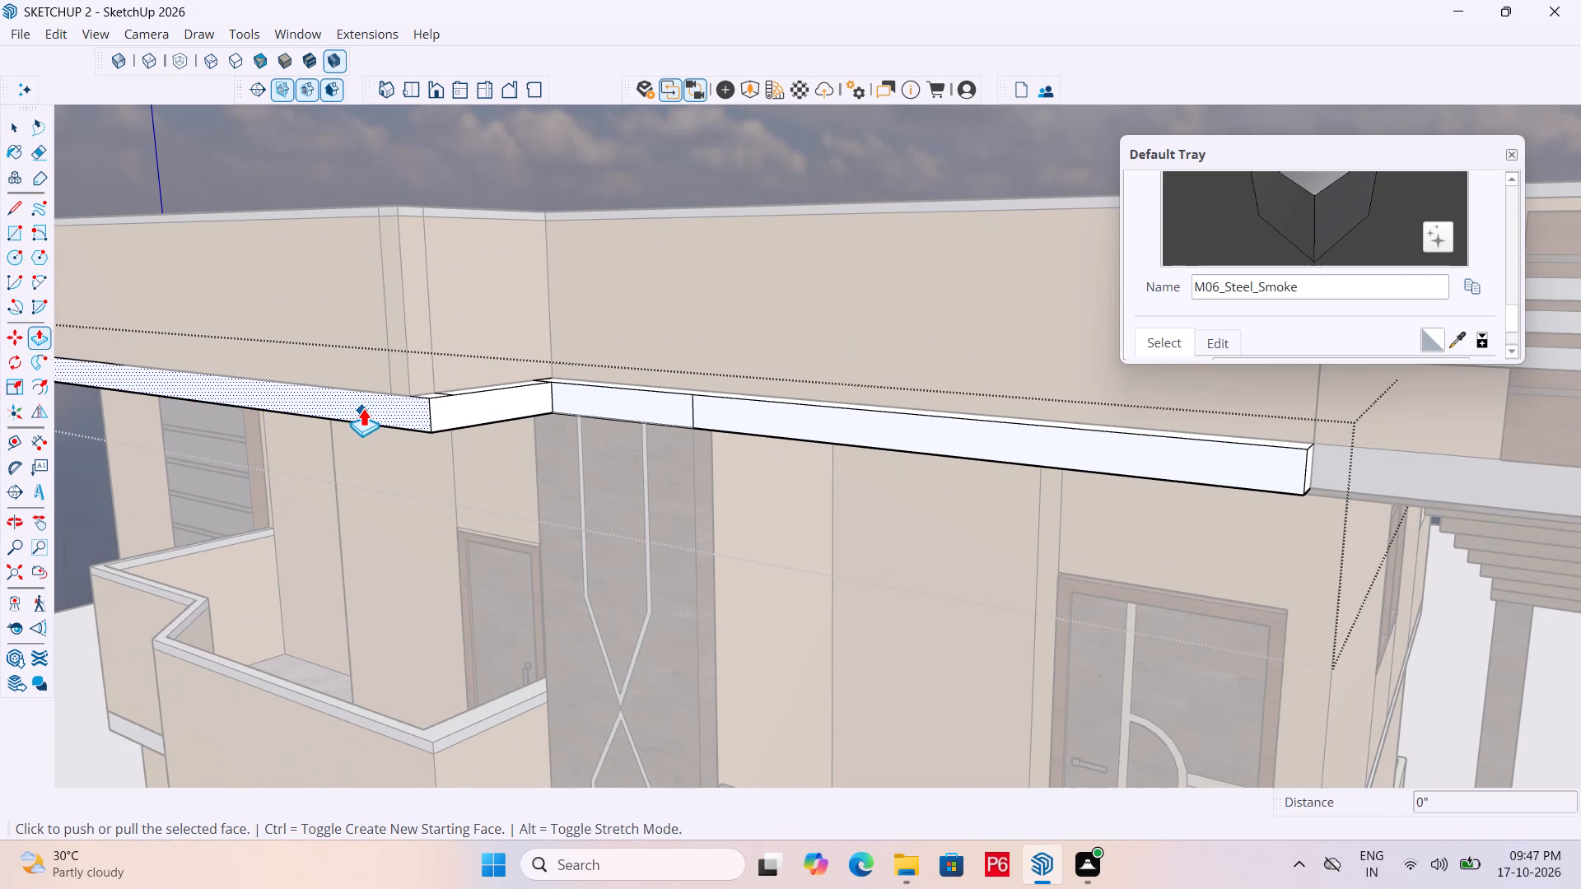
pyautogui.click(363, 407)
pyautogui.write('6"')
pyautogui.press('Return')
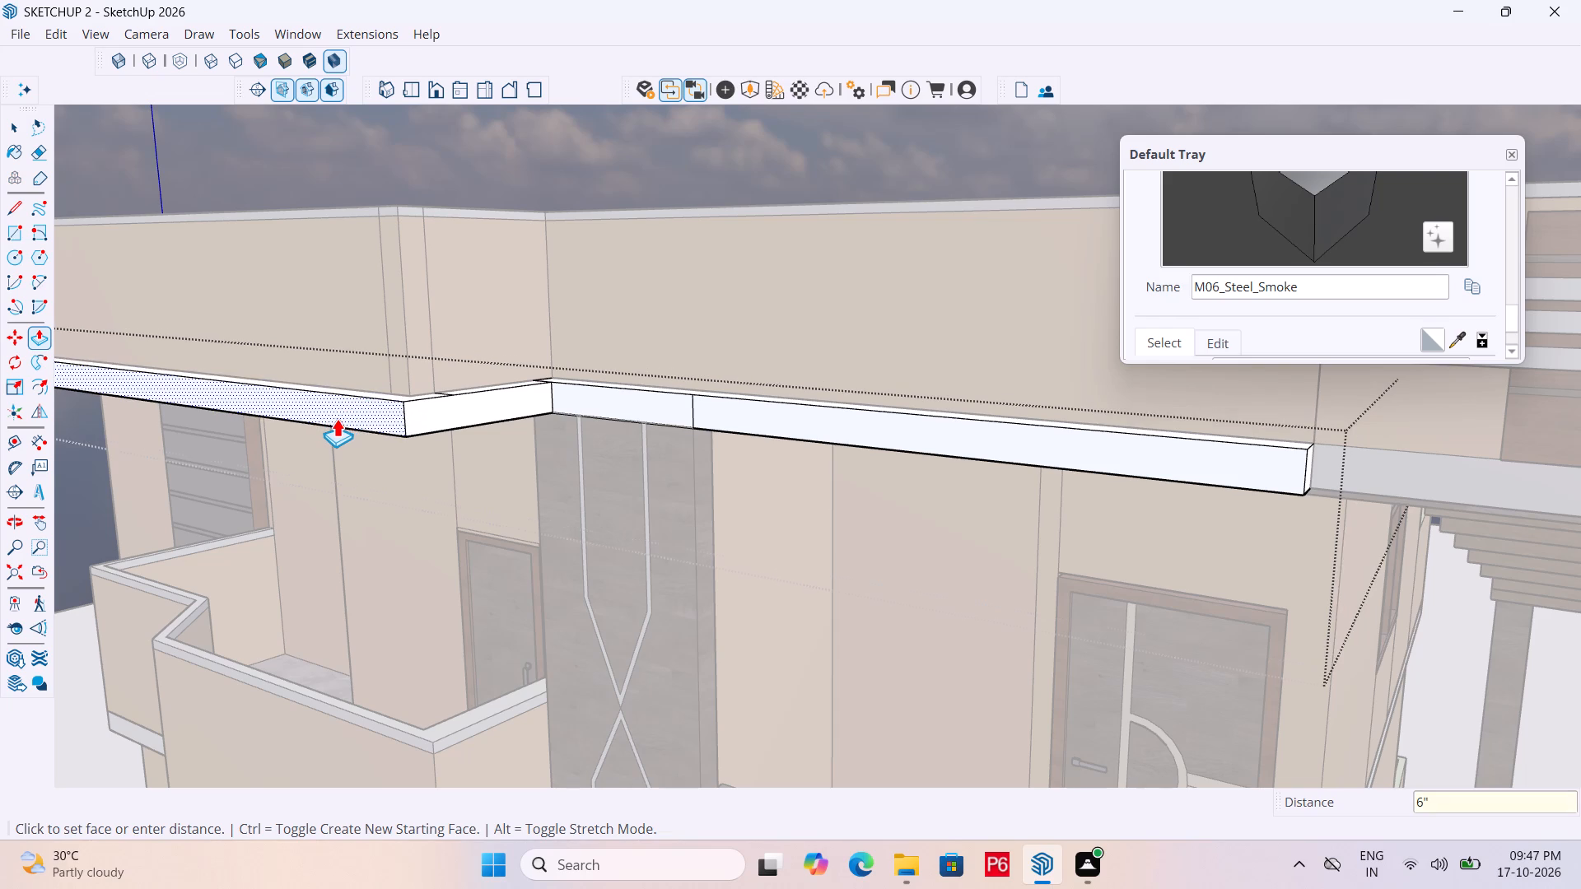
pyautogui.scroll(-6, 655, 376)
pyautogui.moveTo(332, 370); pyautogui.dragTo(901, 449, button='middle')
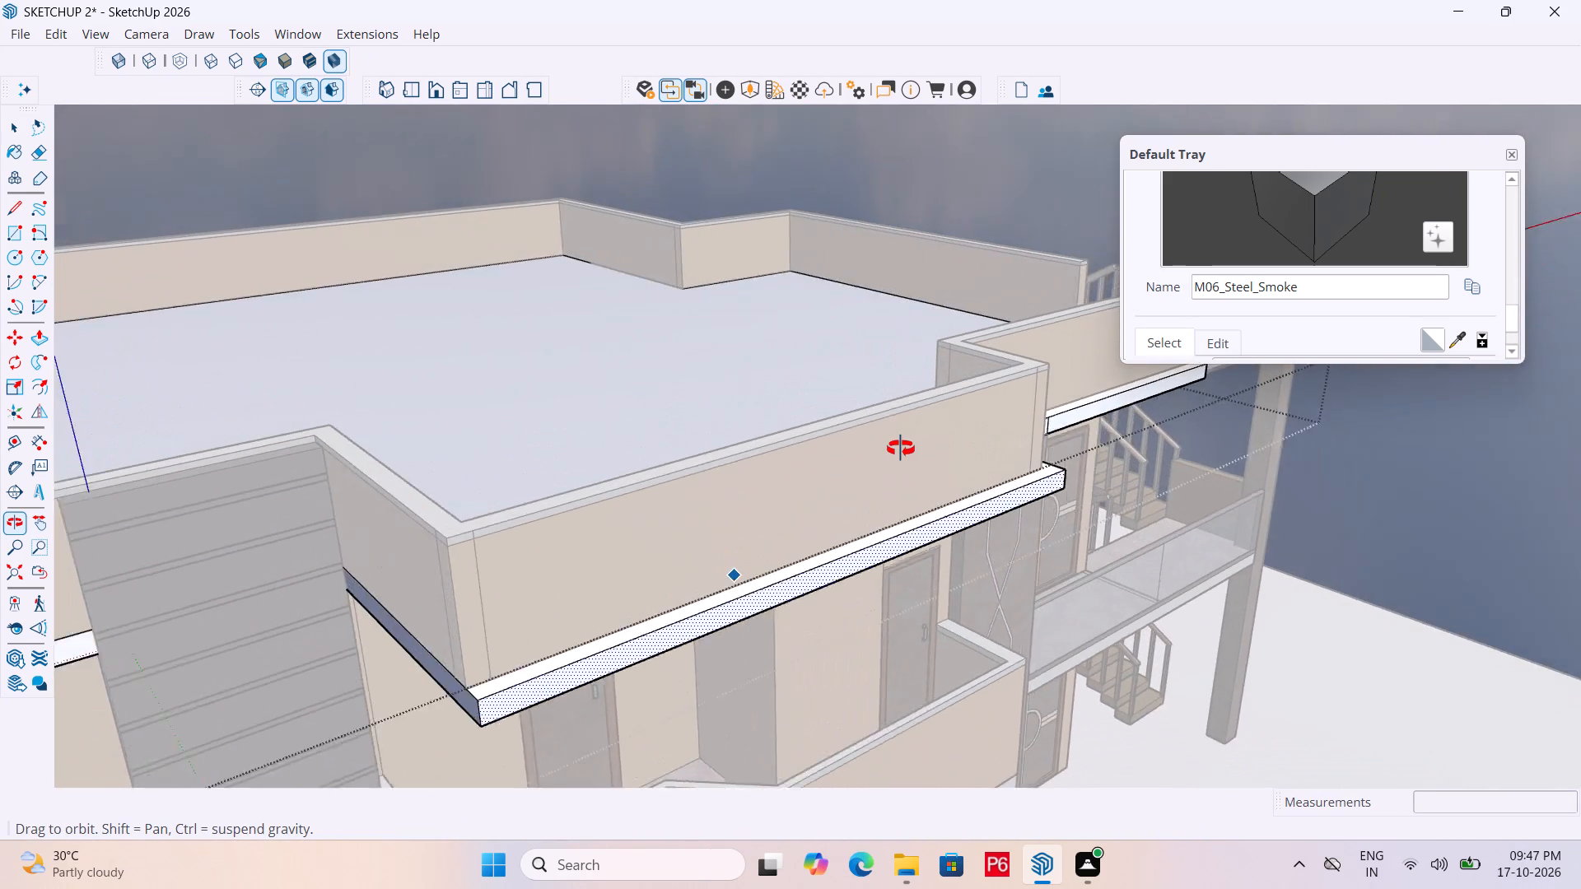
pyautogui.moveTo(901, 449); pyautogui.dragTo(343, 449, button='middle')
pyautogui.scroll(-3, 384, 417)
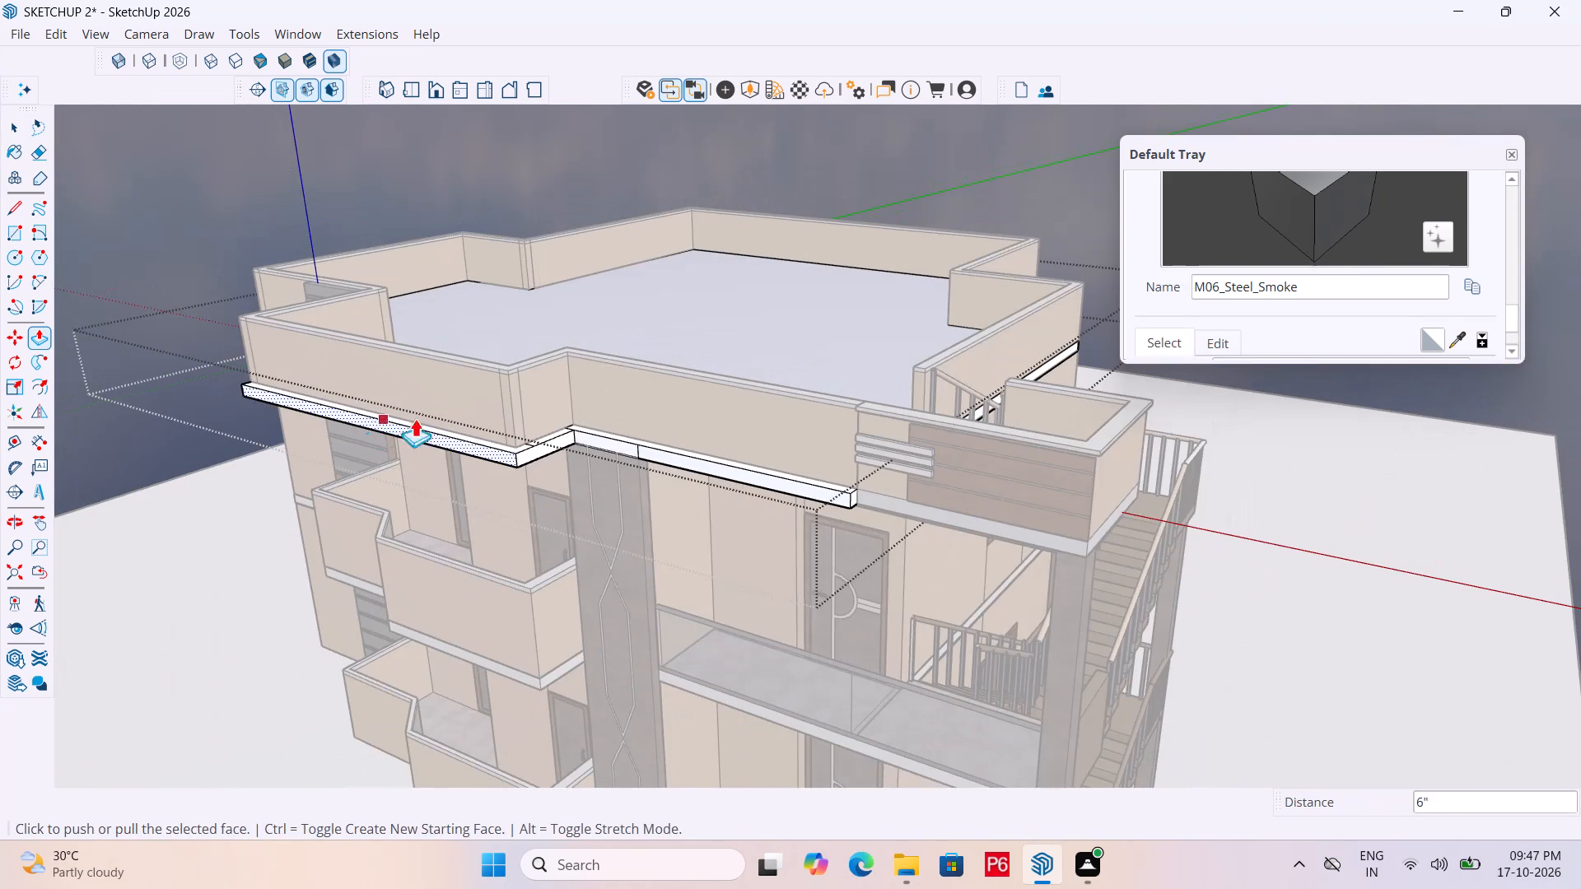
pyautogui.press('space')
pyautogui.doubleClick(1481, 400)
# Inside the staircase-side group, pull the front white band below the wood-clad parapet out 6" to align with the adjoining band.
pyautogui.scroll(7, 1083, 542)
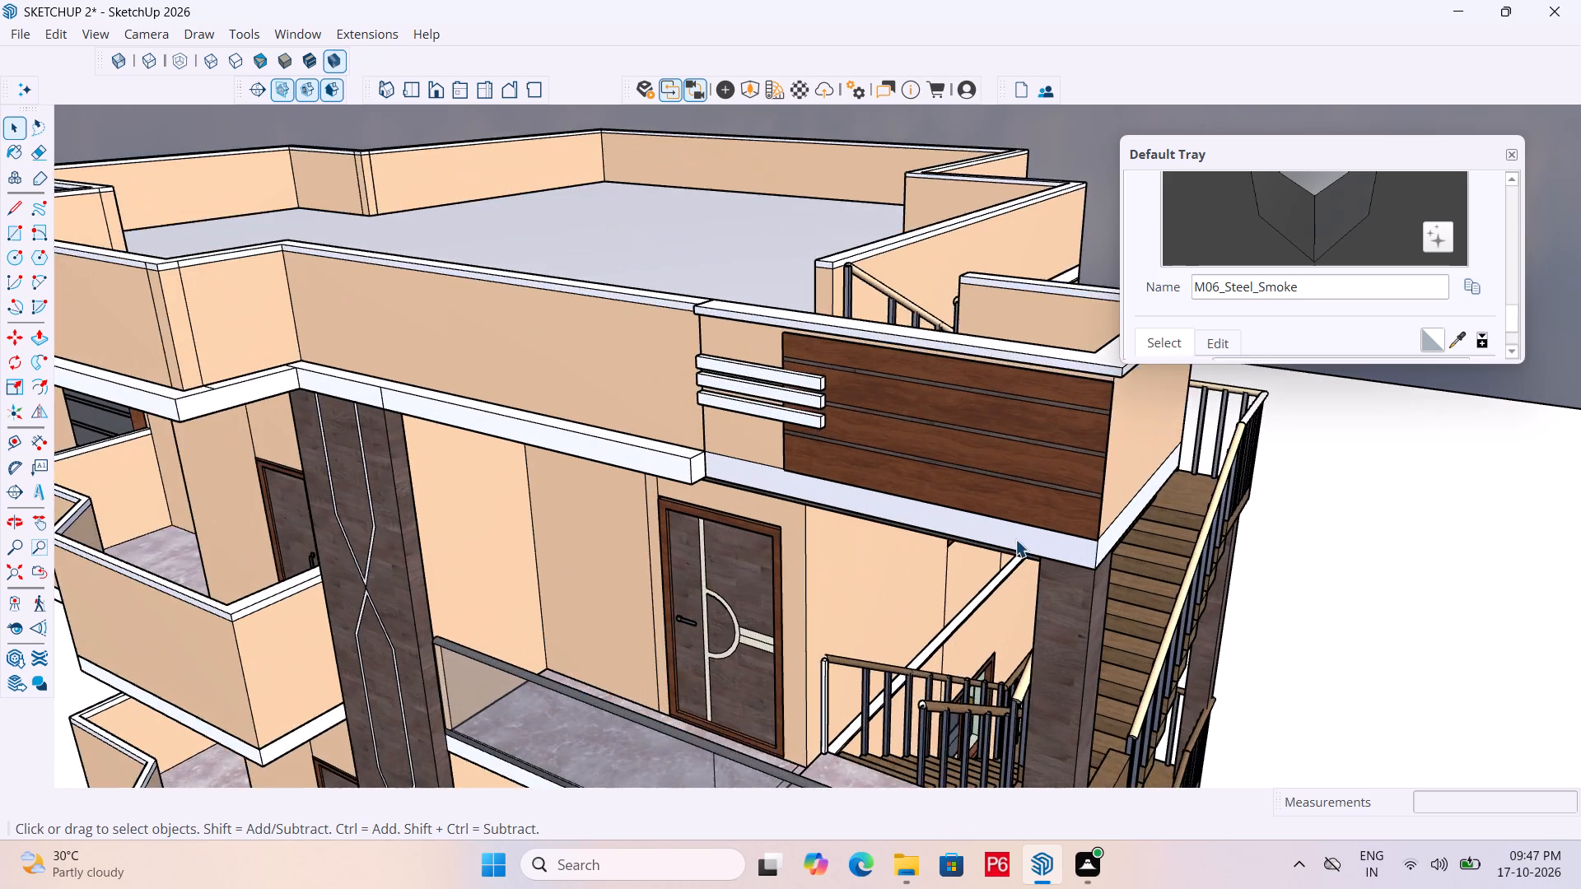
pyautogui.scroll(3, 1015, 539)
pyautogui.click(745, 479)
pyautogui.click(696, 468)
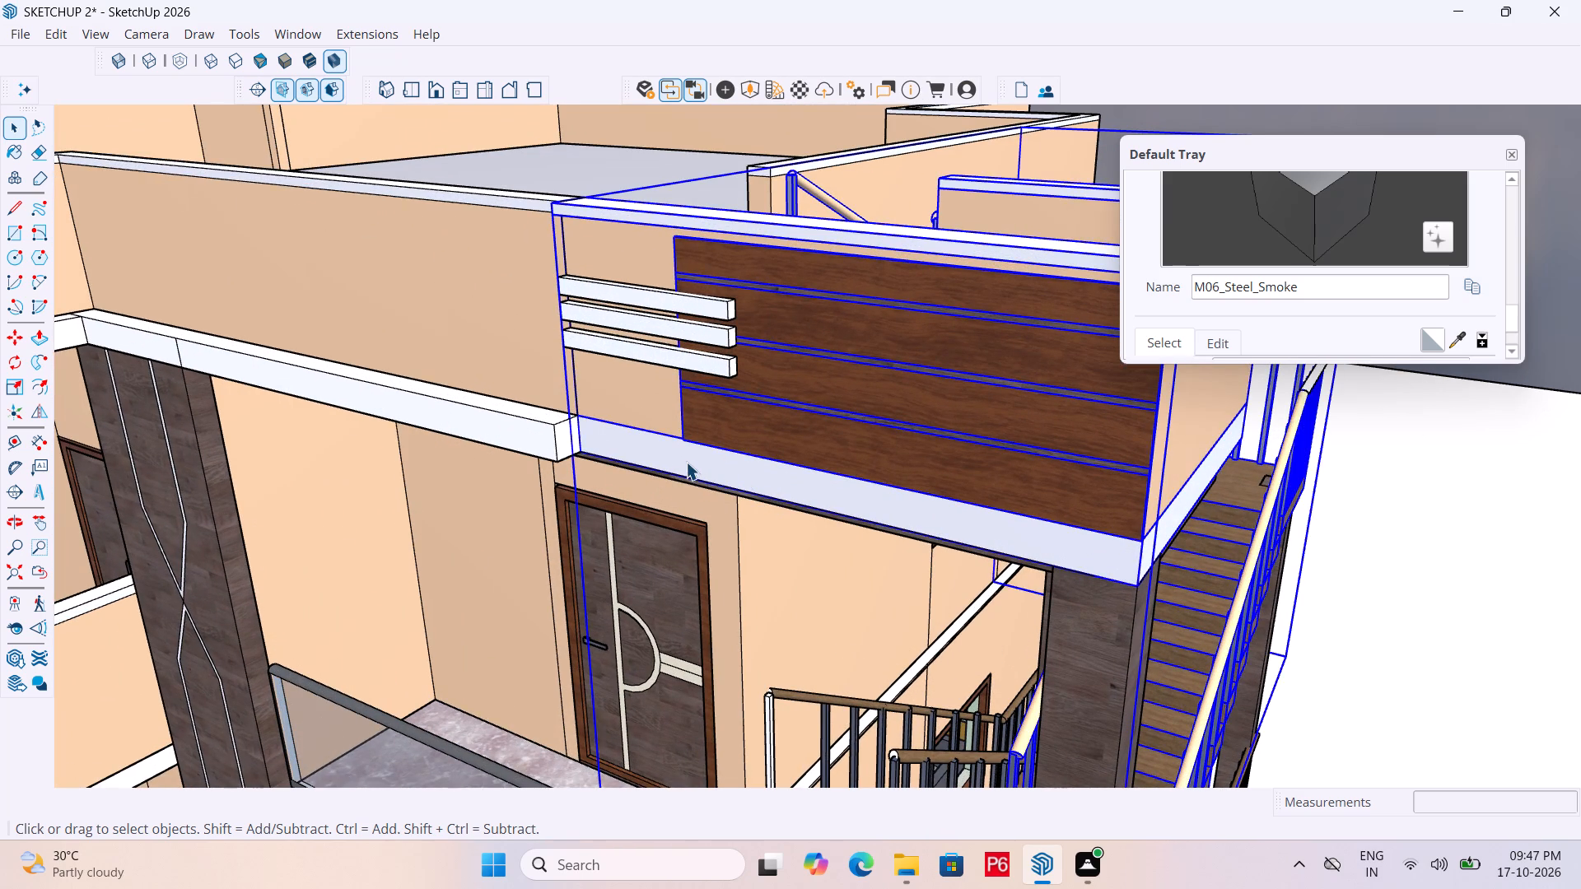
pyautogui.doubleClick(686, 462)
pyautogui.click(671, 458)
pyautogui.doubleClick(671, 458)
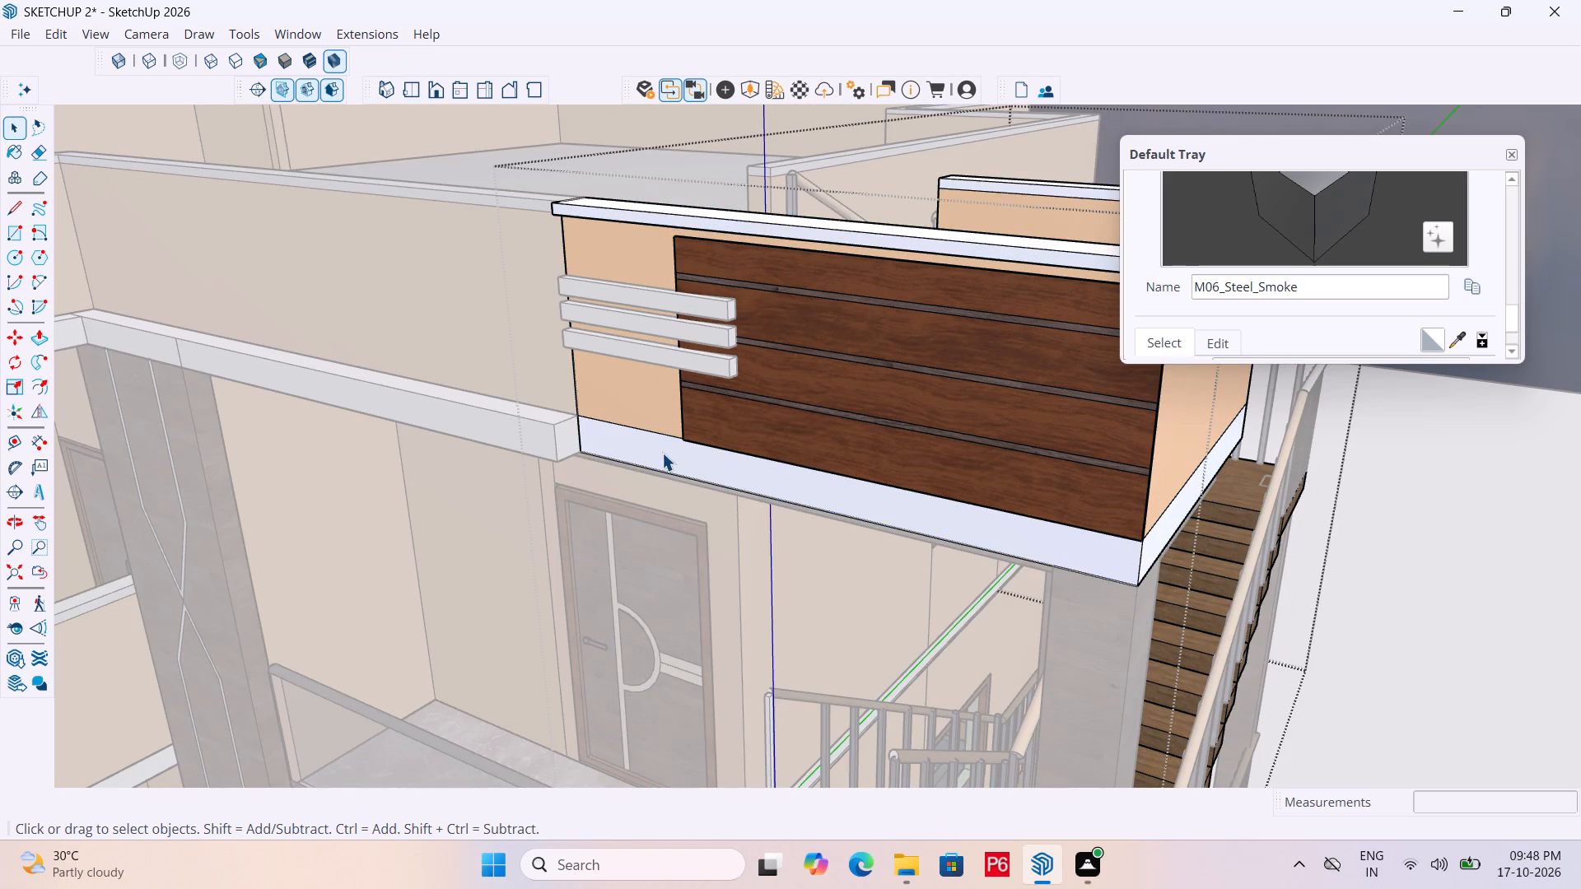
pyautogui.click(662, 453)
pyautogui.doubleClick(660, 450)
pyautogui.doubleClick(654, 443)
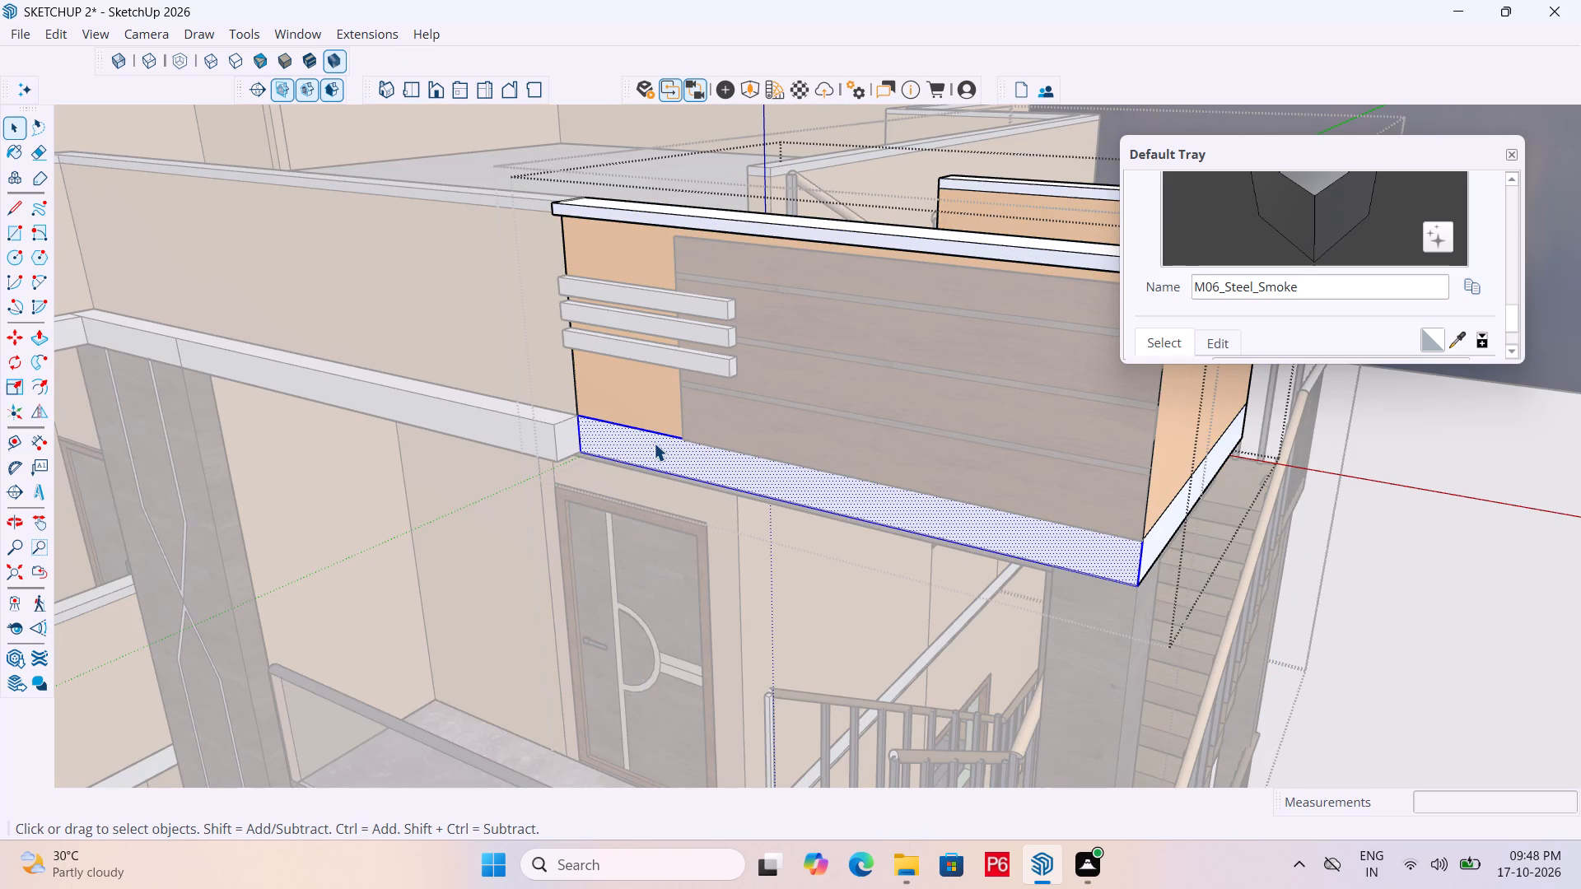
pyautogui.press('p')
pyautogui.click(654, 443)
pyautogui.click(501, 426)
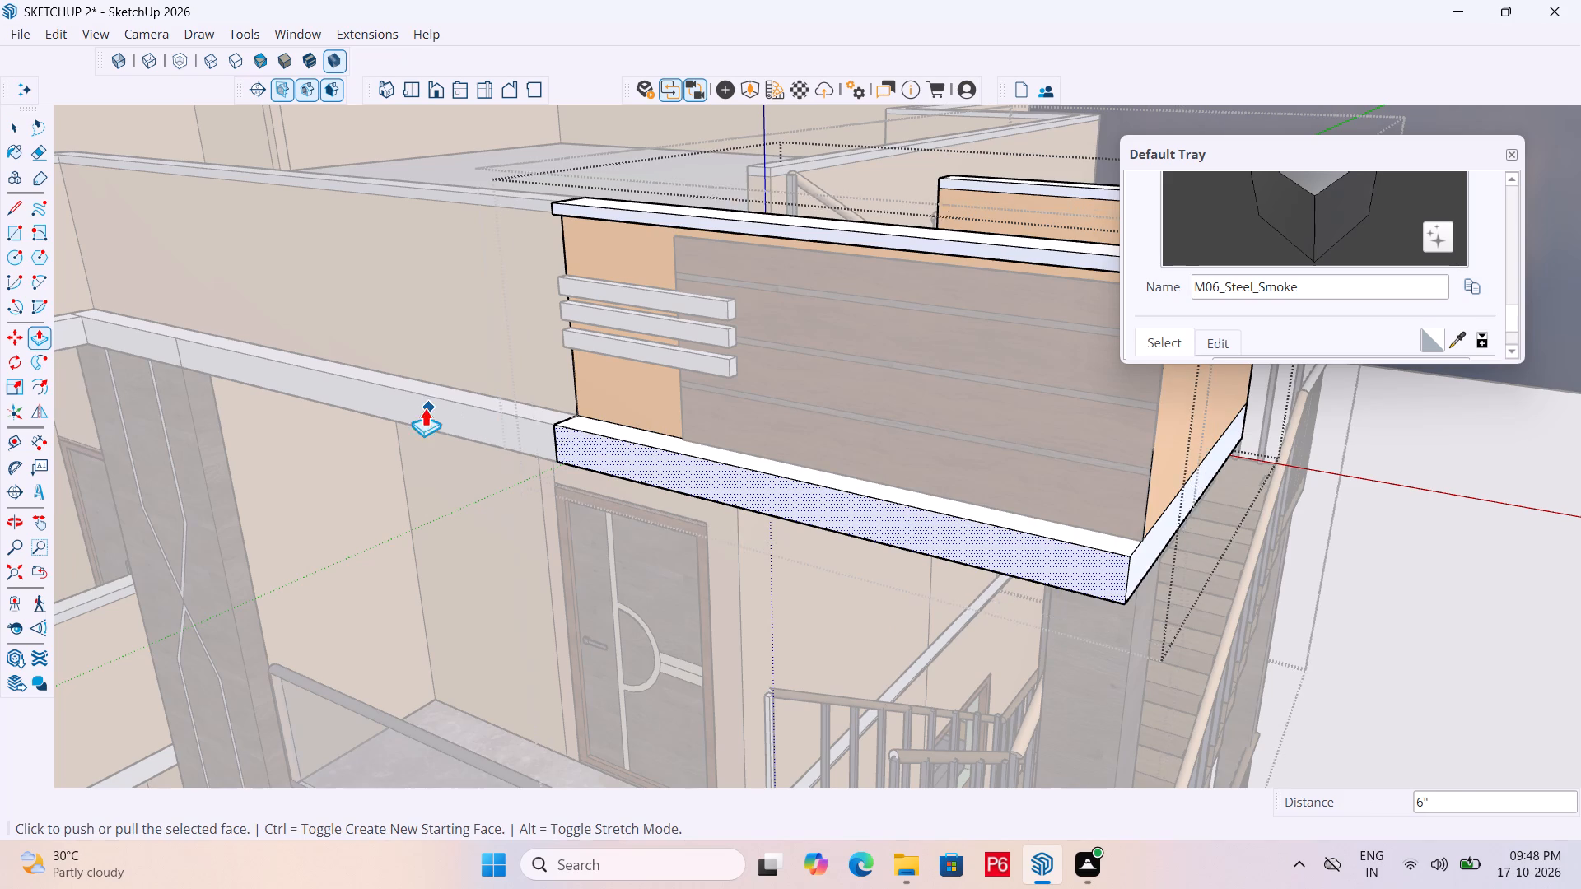
pyautogui.scroll(-3, 391, 412)
pyautogui.scroll(-6, 716, 426)
pyautogui.press('space')
pyautogui.tripleClick(1532, 472)
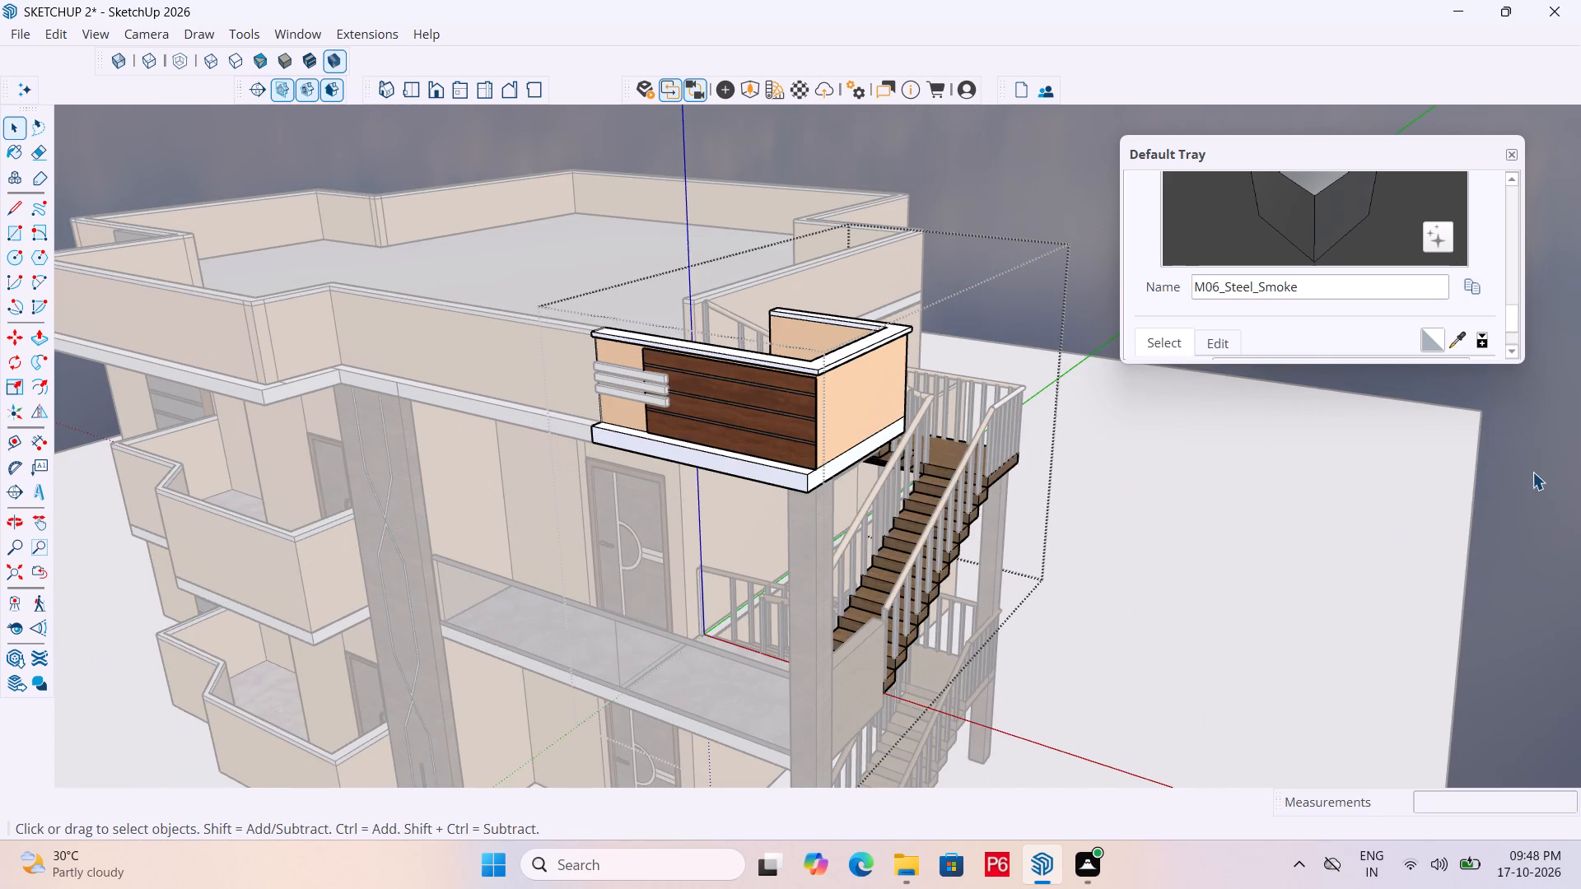
pyautogui.tripleClick(1529, 472)
pyautogui.tripleClick(1529, 472)
pyautogui.tripleClick(1529, 472)
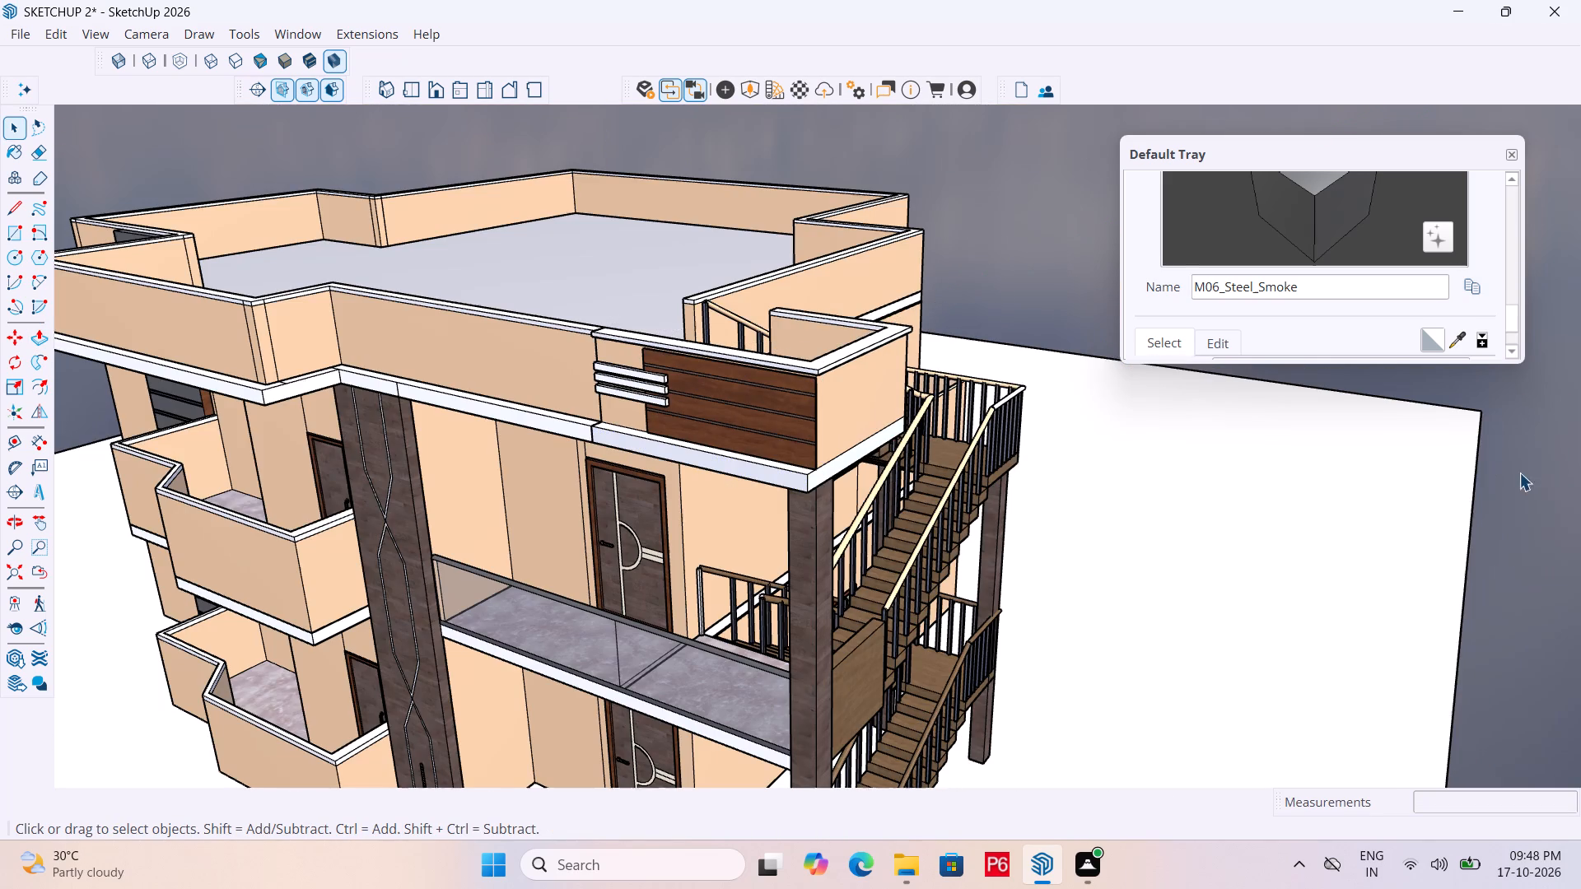
# Save the model with the extended front roof-slab bands.
pyautogui.scroll(-4, 1361, 465)
pyautogui.hotkey('ctrl', 's')
pyautogui.hotkey('ctrl', 's')
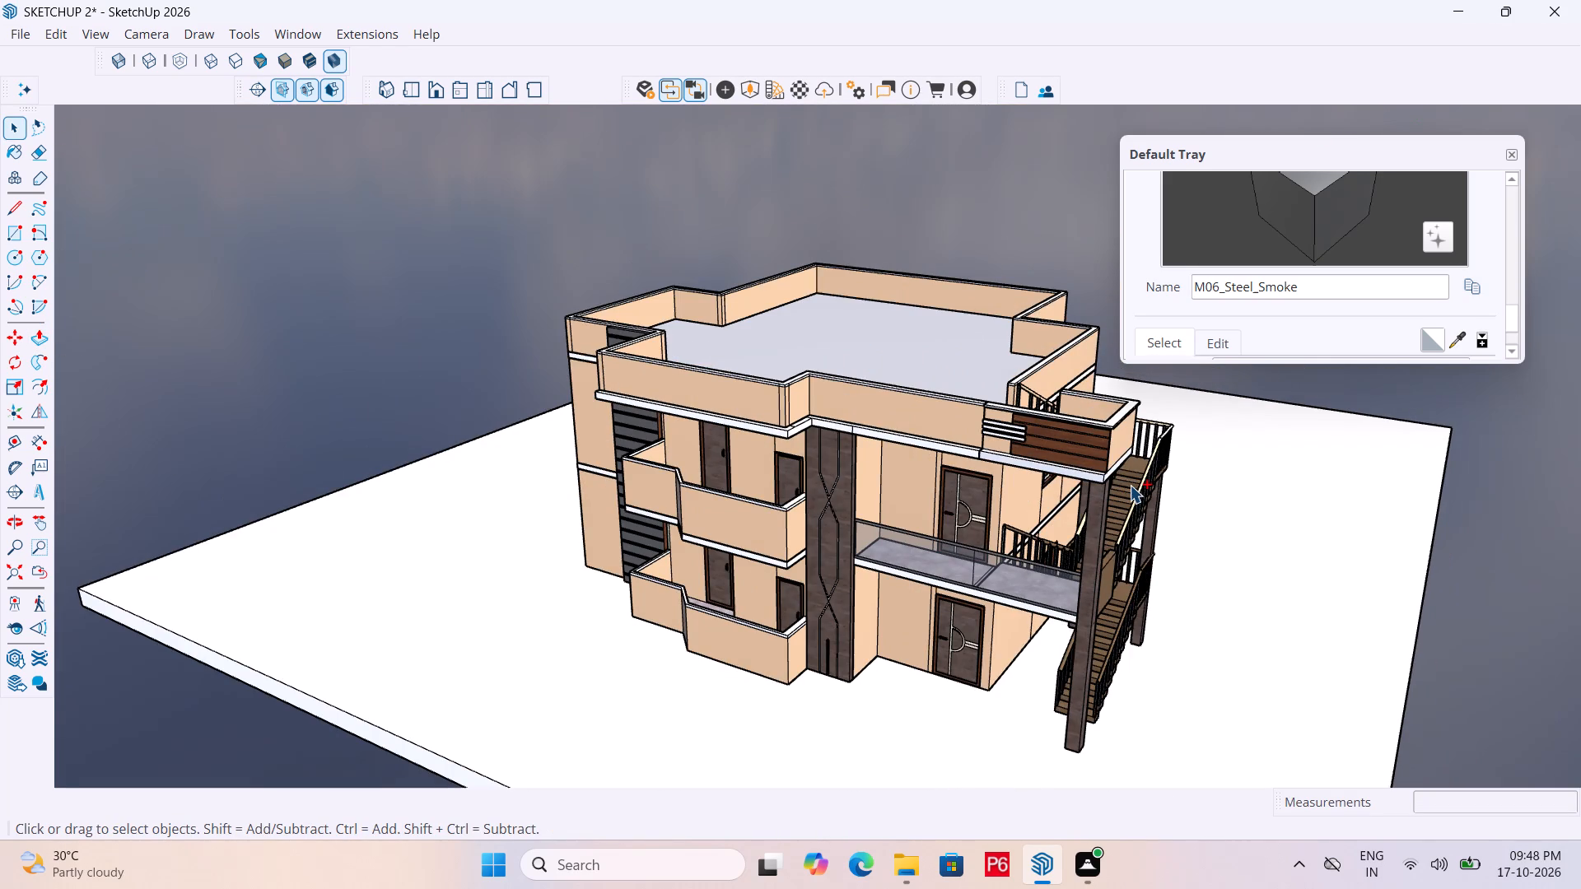
pyautogui.hotkey('ctrl', 's')
pyautogui.hotkey('ctrl', 's')
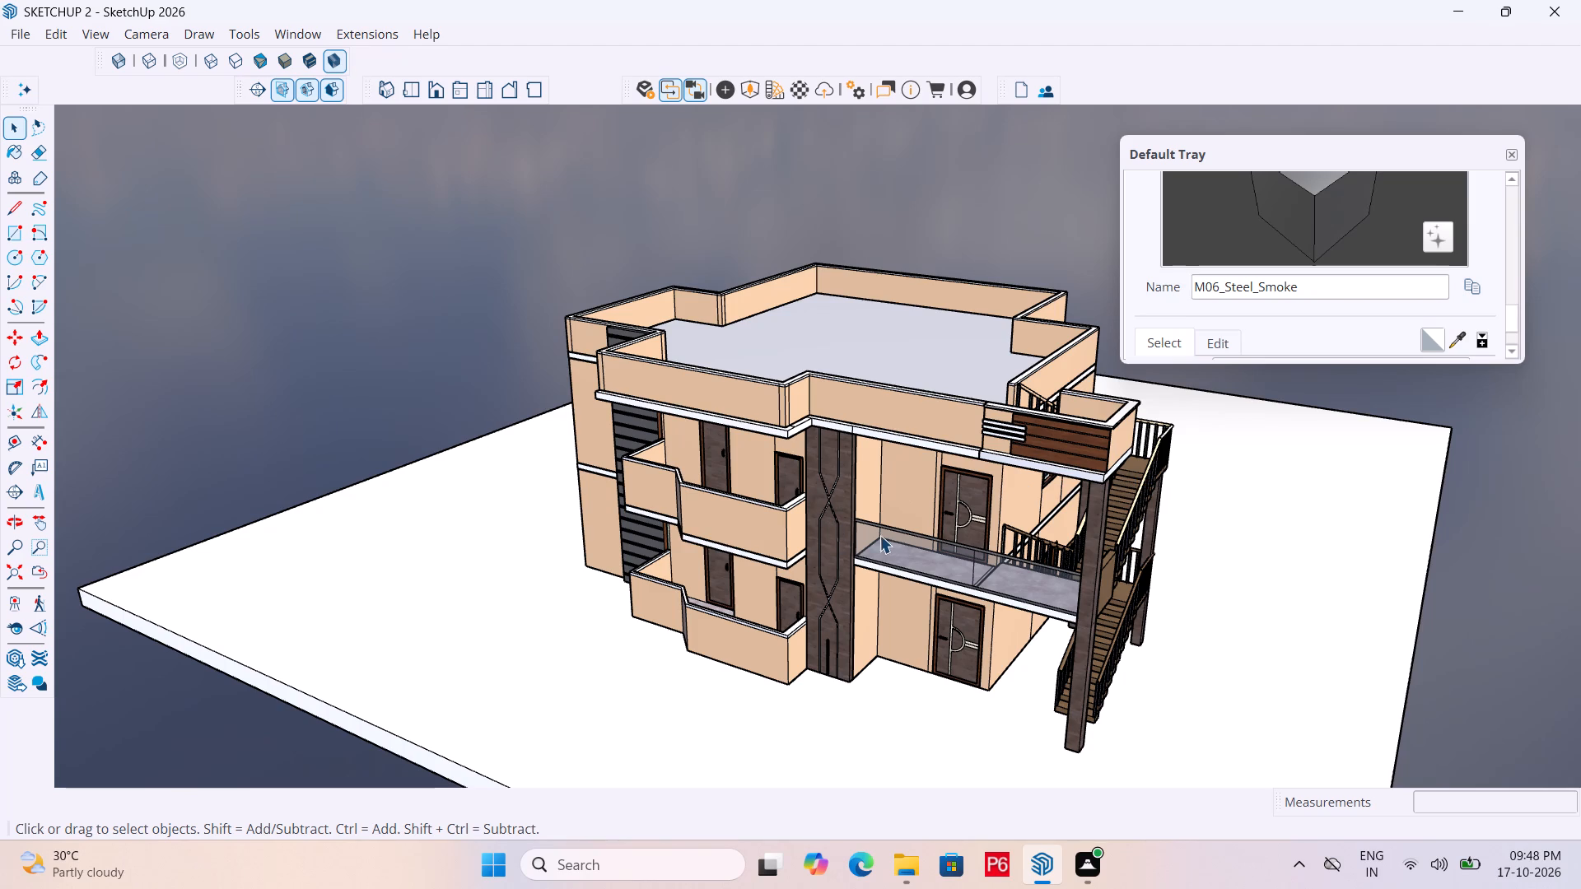
# Review the facade, extended roof bands and staircase side of the house from several angles.
pyautogui.moveTo(931, 520); pyautogui.dragTo(998, 448, button='middle')
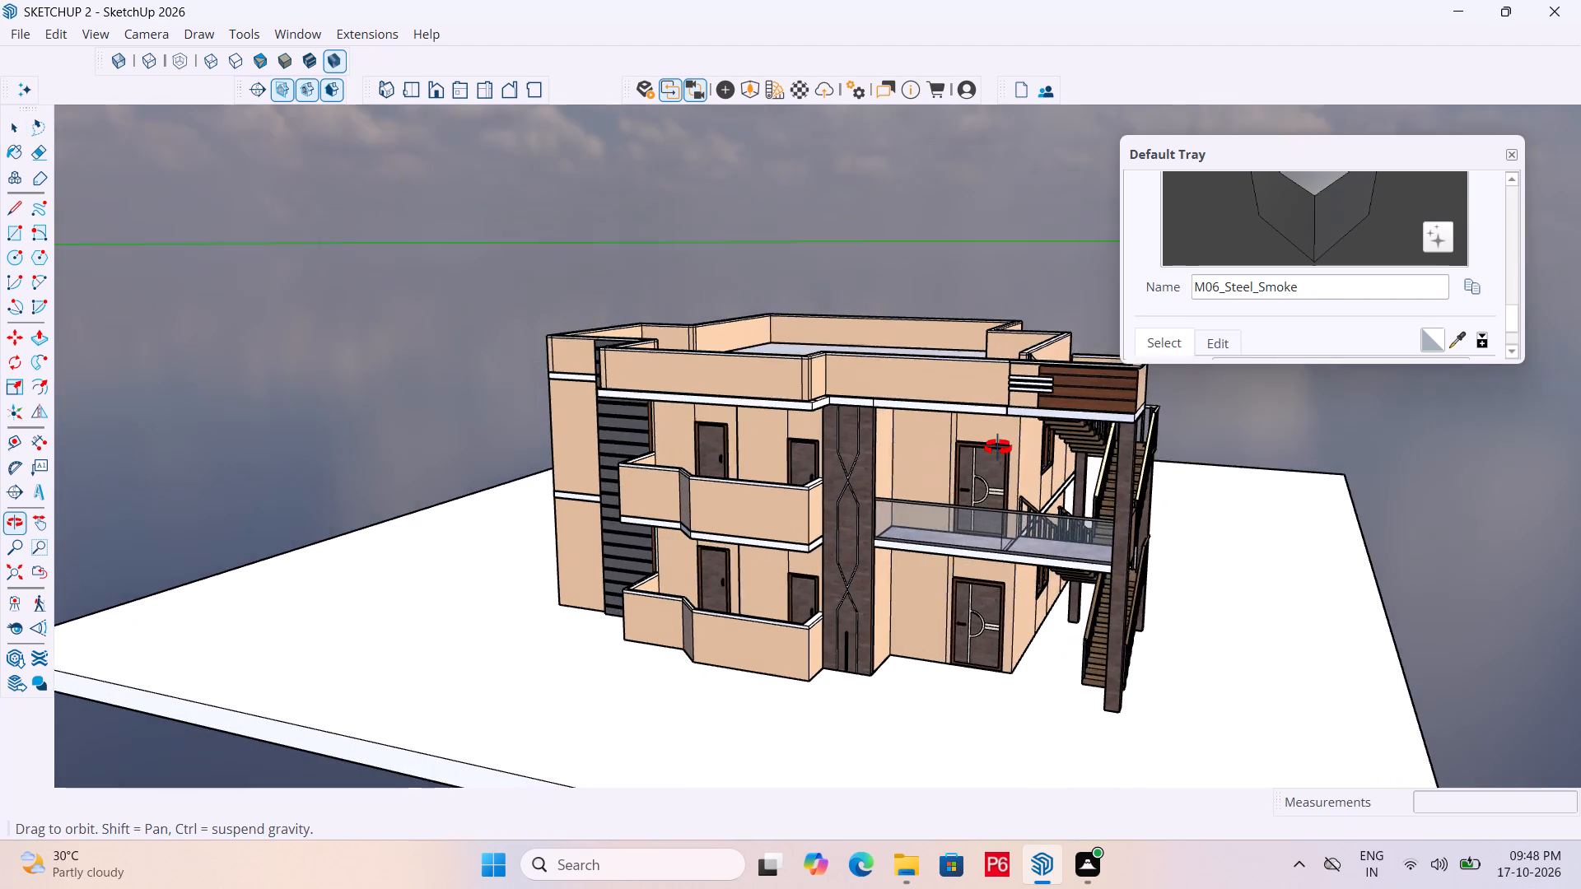
pyautogui.moveTo(998, 448); pyautogui.dragTo(997, 421, button='middle')
pyautogui.scroll(-3, 721, 526)
pyautogui.moveTo(890, 641); pyautogui.dragTo(803, 648, button='middle')
pyautogui.scroll(5, 916, 672)
pyautogui.moveTo(917, 672); pyautogui.dragTo(935, 666, button='middle')
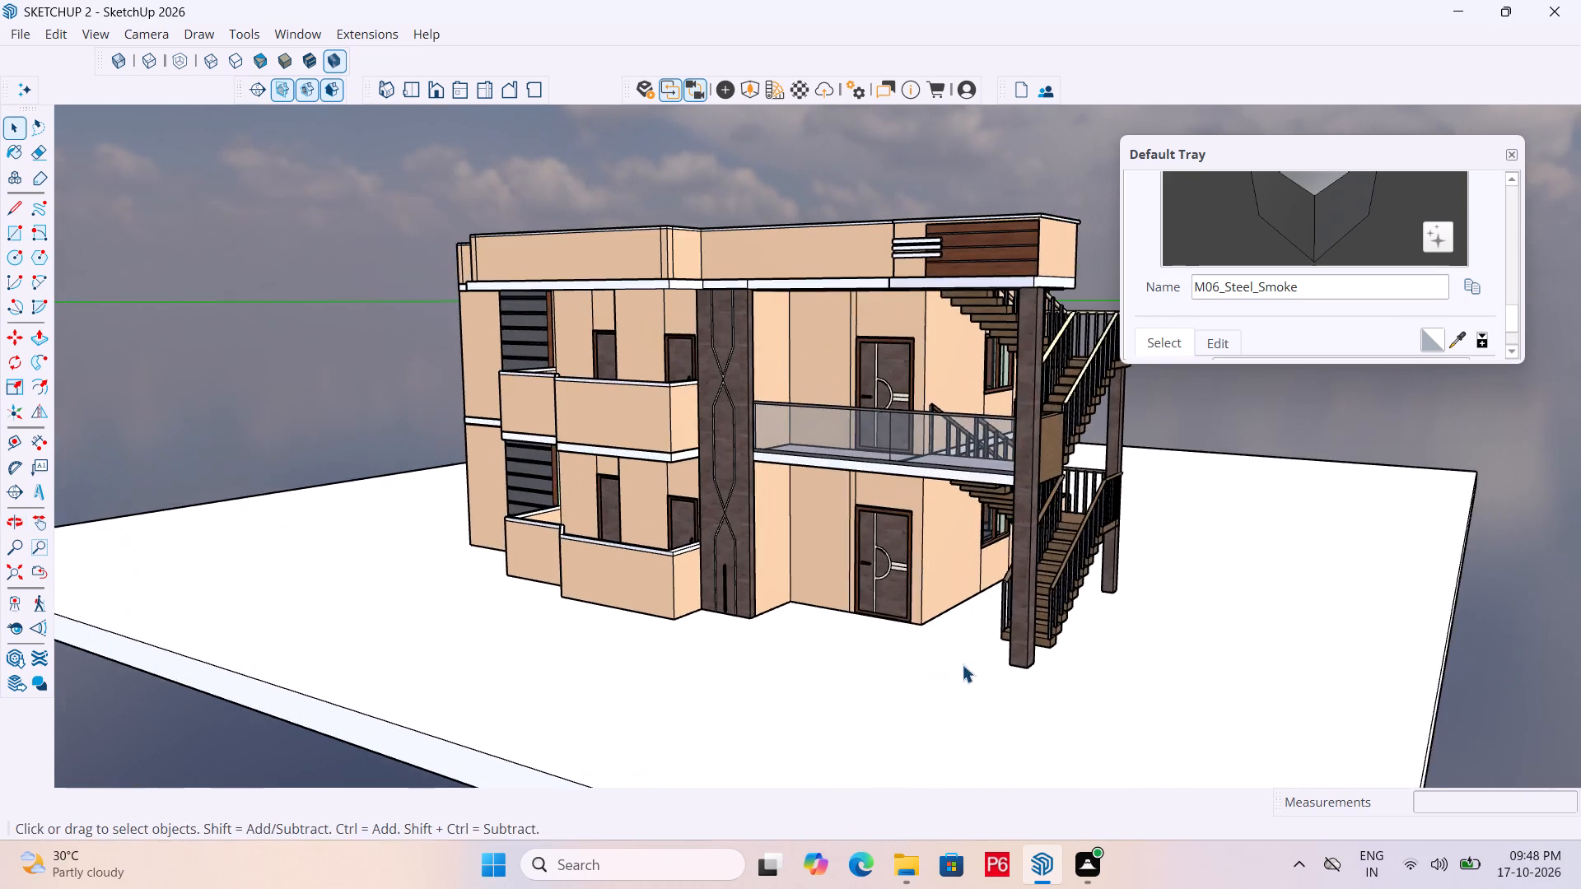
pyautogui.scroll(1, 996, 670)
pyautogui.moveTo(997, 670); pyautogui.dragTo(916, 695, button='middle')
pyautogui.scroll(-4, 697, 611)
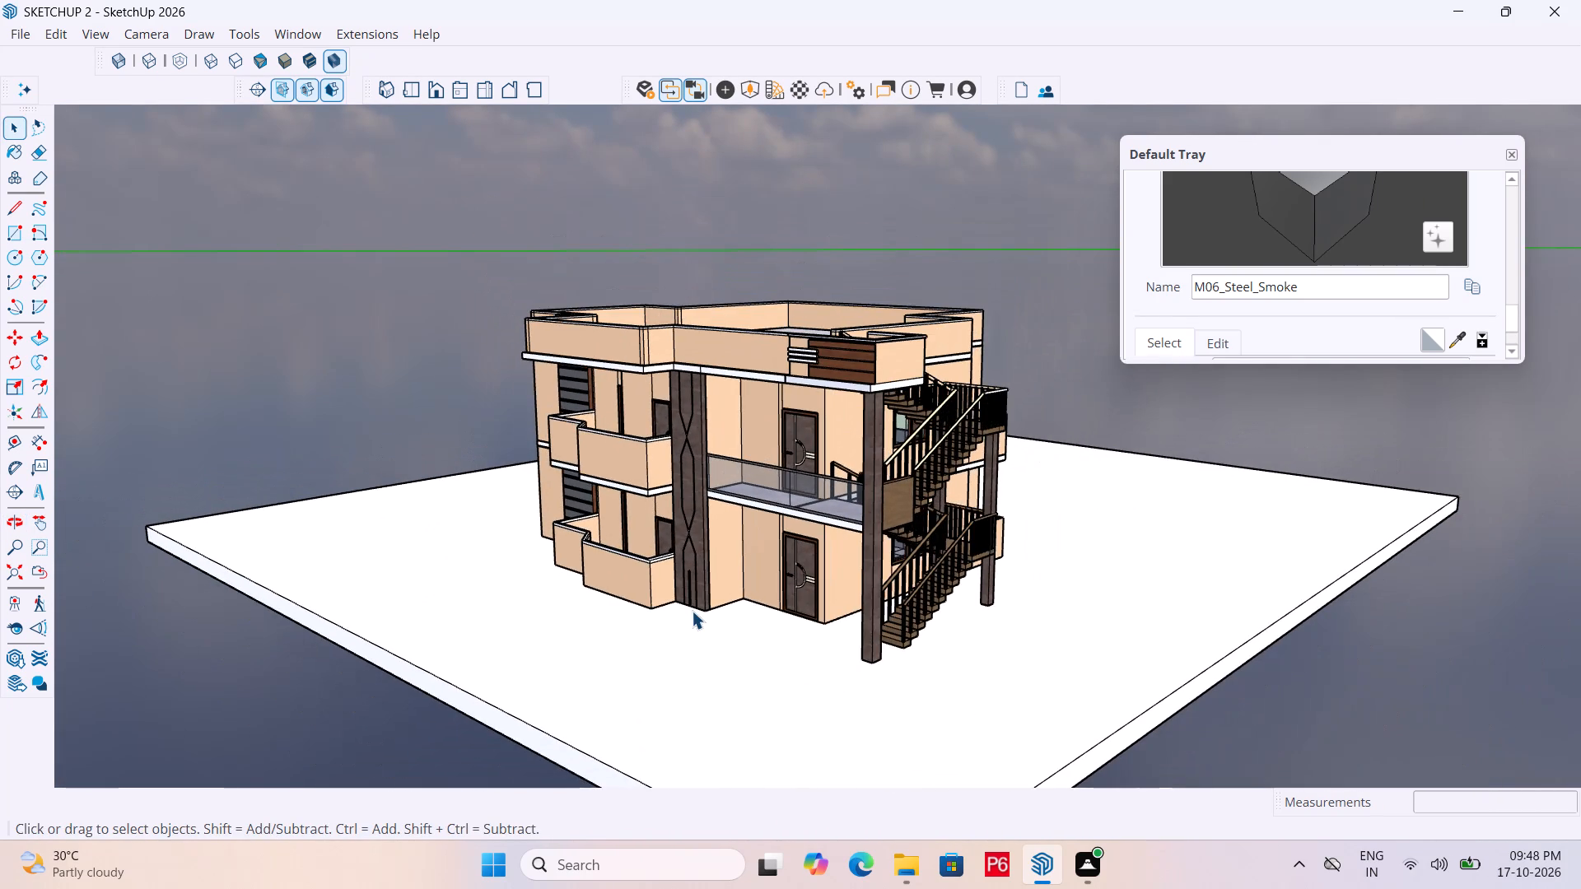
# Scale the wood facade column vertically from its base so it ends about 1' above the ground.
pyautogui.scroll(6, 786, 600)
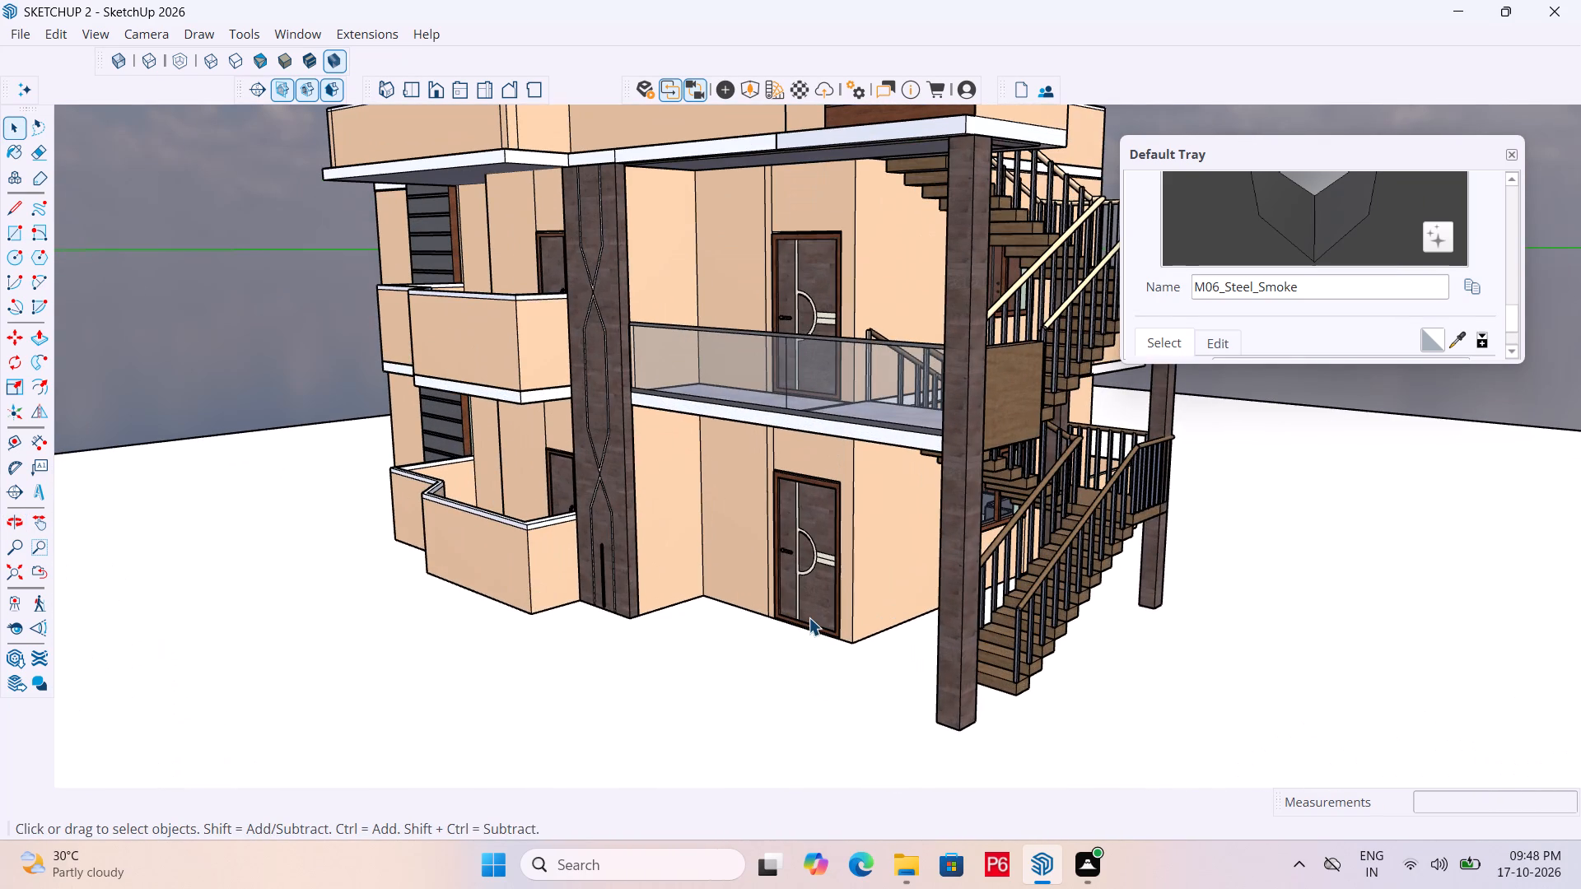
pyautogui.moveTo(819, 621); pyautogui.dragTo(763, 635, button='middle')
pyautogui.scroll(5, 622, 592)
pyautogui.middleClick(622, 592)
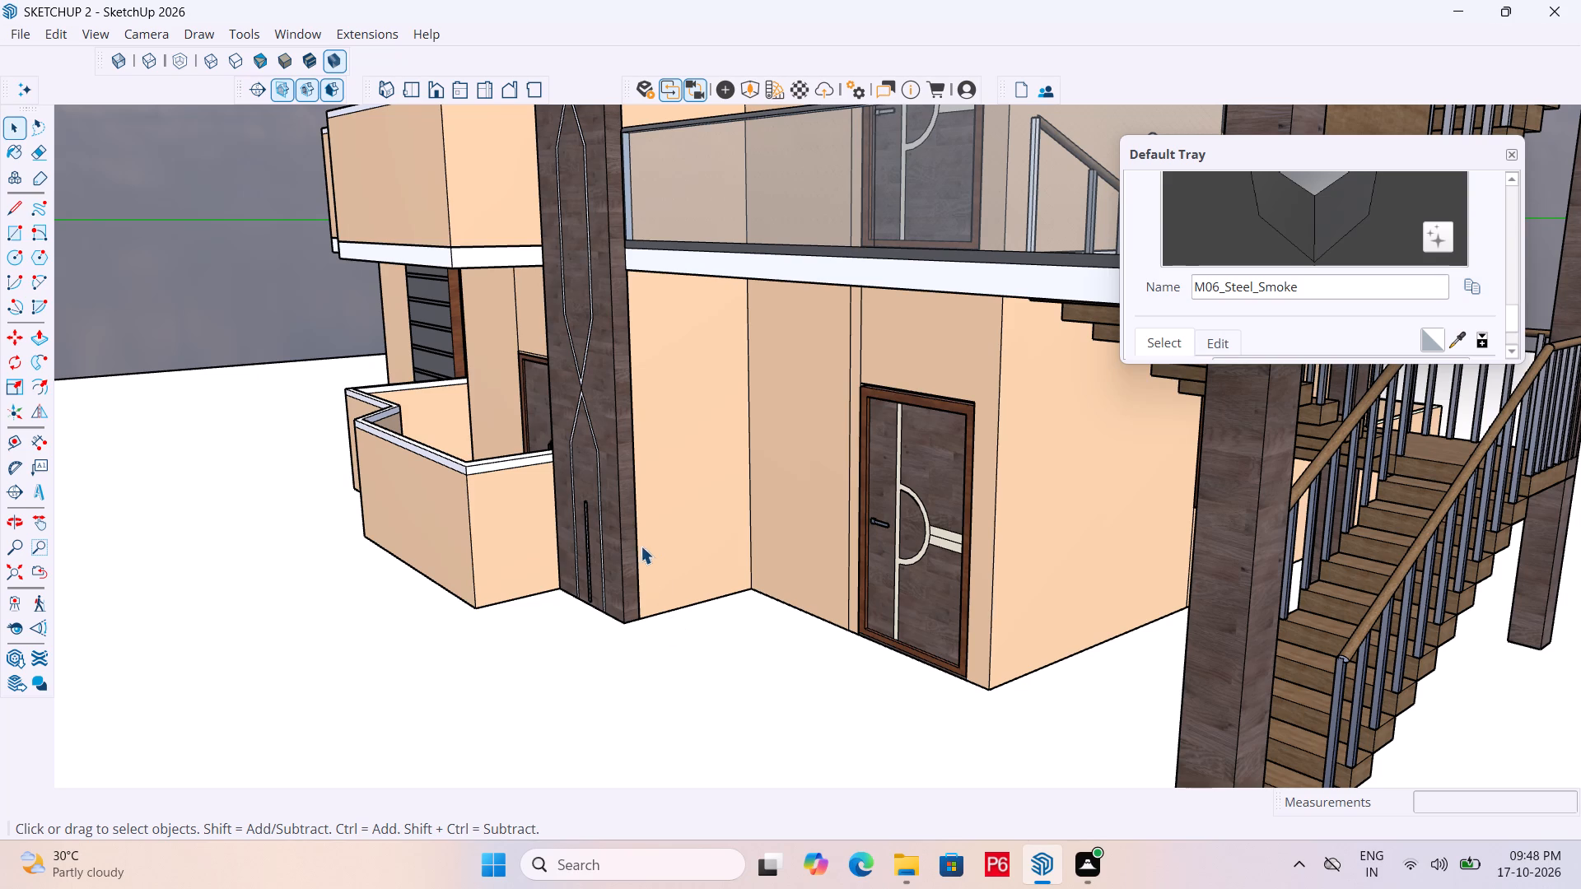
pyautogui.moveTo(641, 546); pyautogui.dragTo(736, 537, button='middle')
pyautogui.click(686, 570)
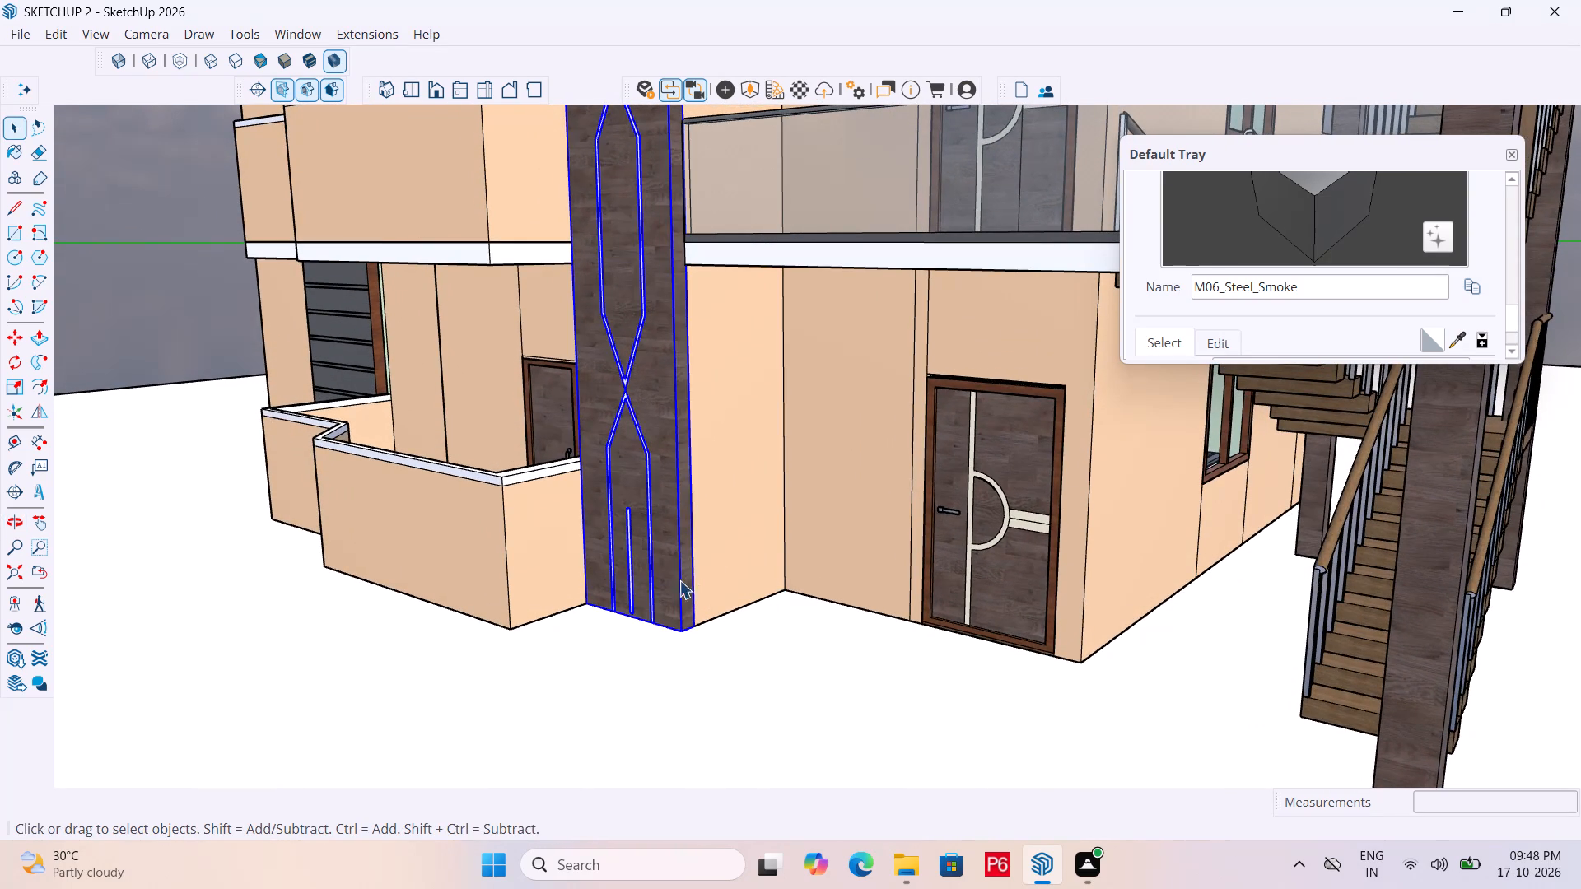
pyautogui.click(11, 387)
pyautogui.scroll(7, 603, 625)
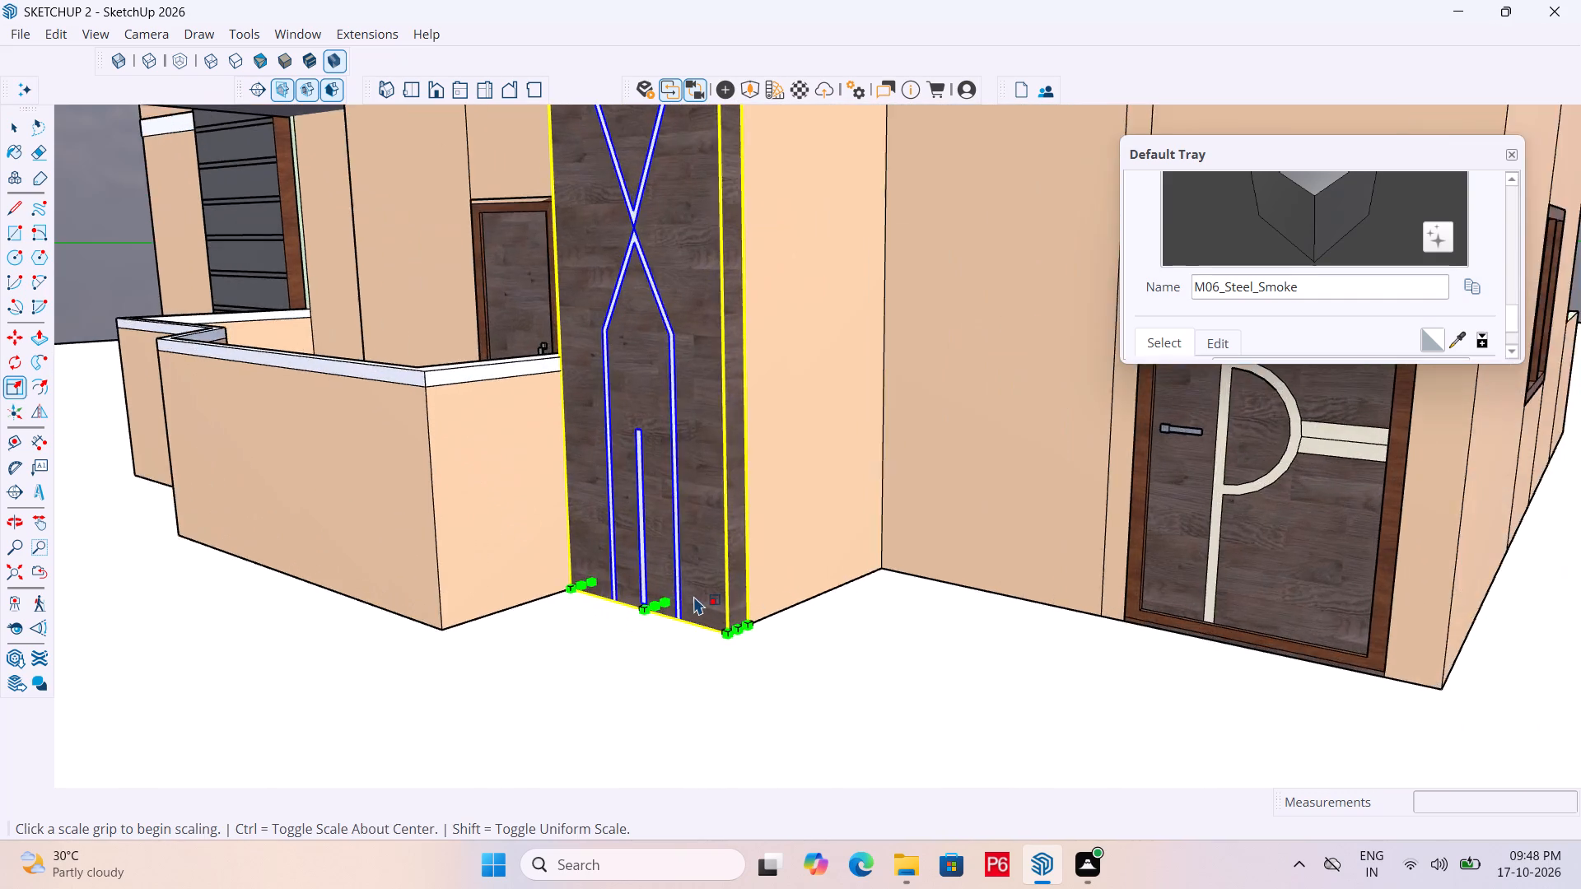
pyautogui.scroll(10, 693, 596)
pyautogui.middleClick(652, 595)
pyautogui.click(608, 624)
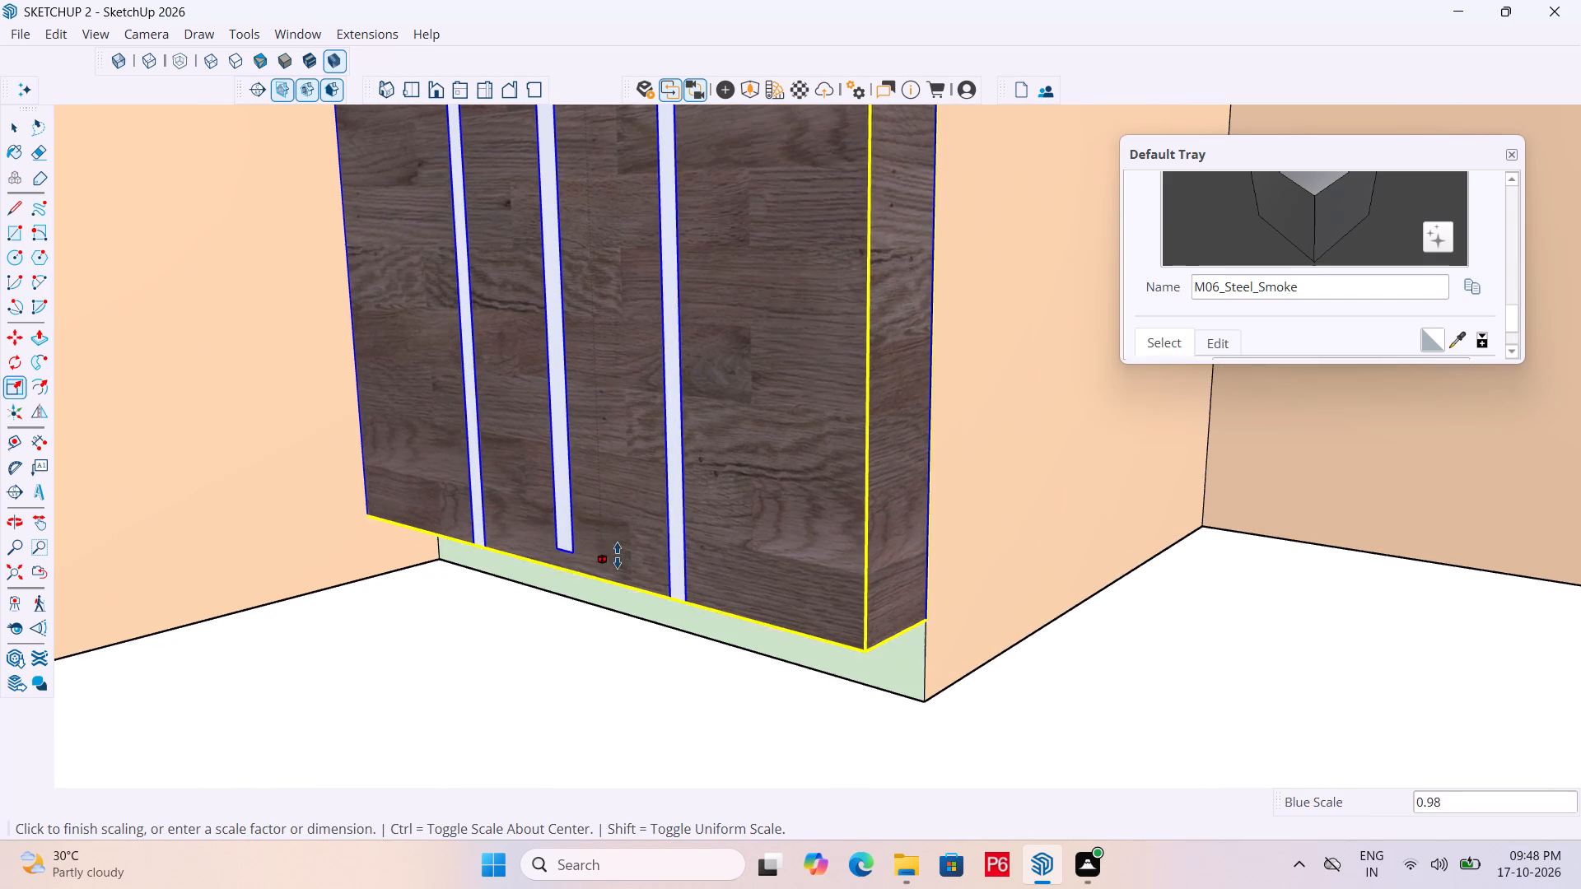
pyautogui.click(623, 459)
pyautogui.scroll(-5, 633, 447)
pyautogui.moveTo(638, 468); pyautogui.dragTo(617, 410, button='middle')
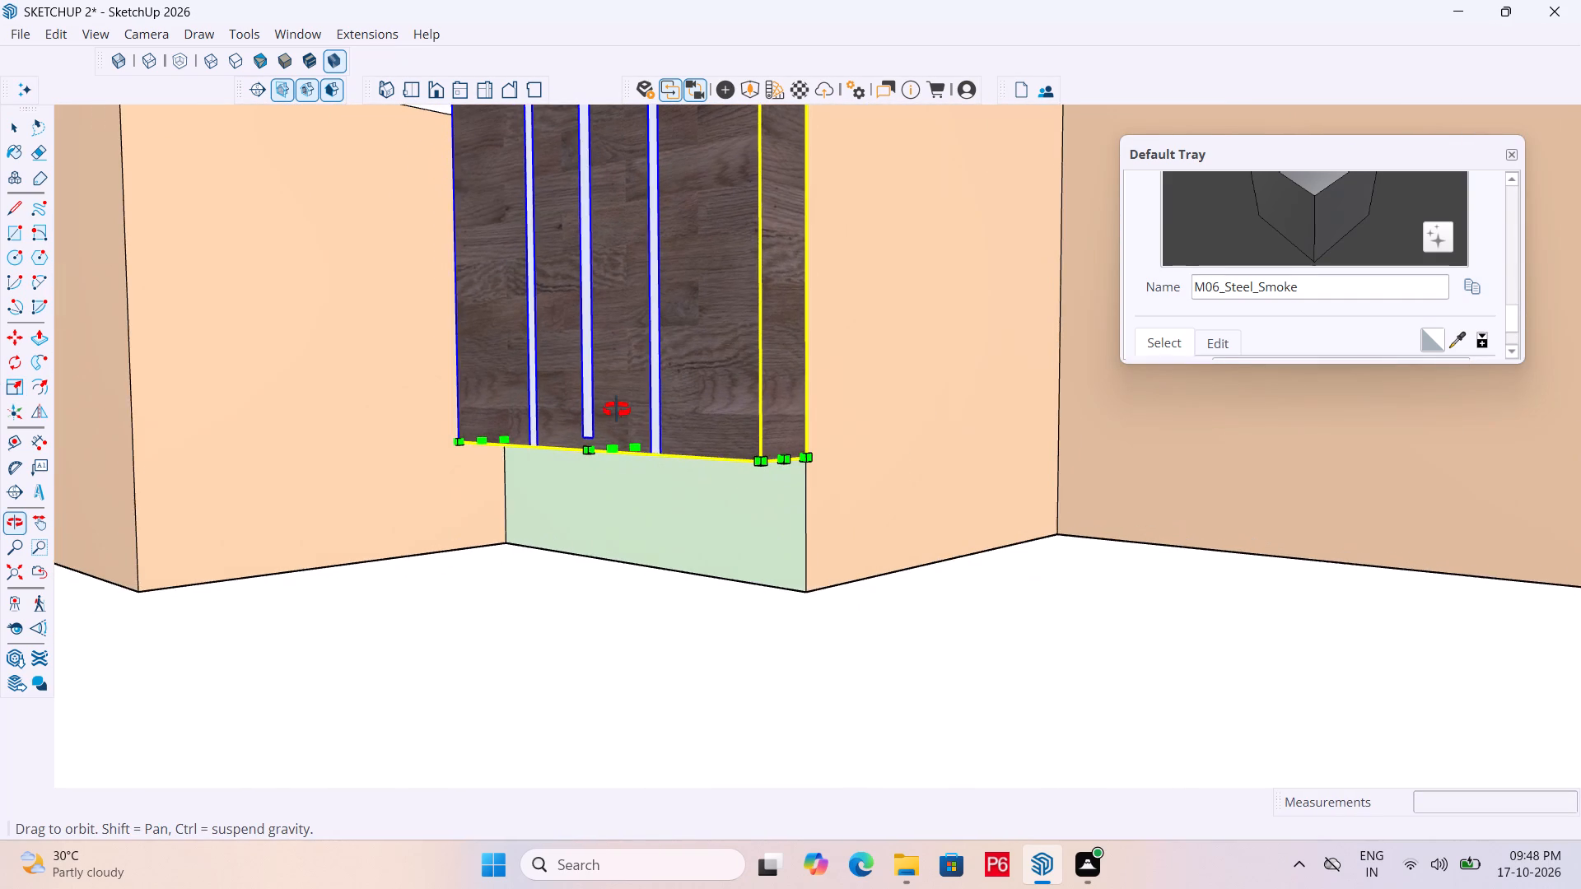
pyautogui.moveTo(617, 410); pyautogui.dragTo(601, 412, button='middle')
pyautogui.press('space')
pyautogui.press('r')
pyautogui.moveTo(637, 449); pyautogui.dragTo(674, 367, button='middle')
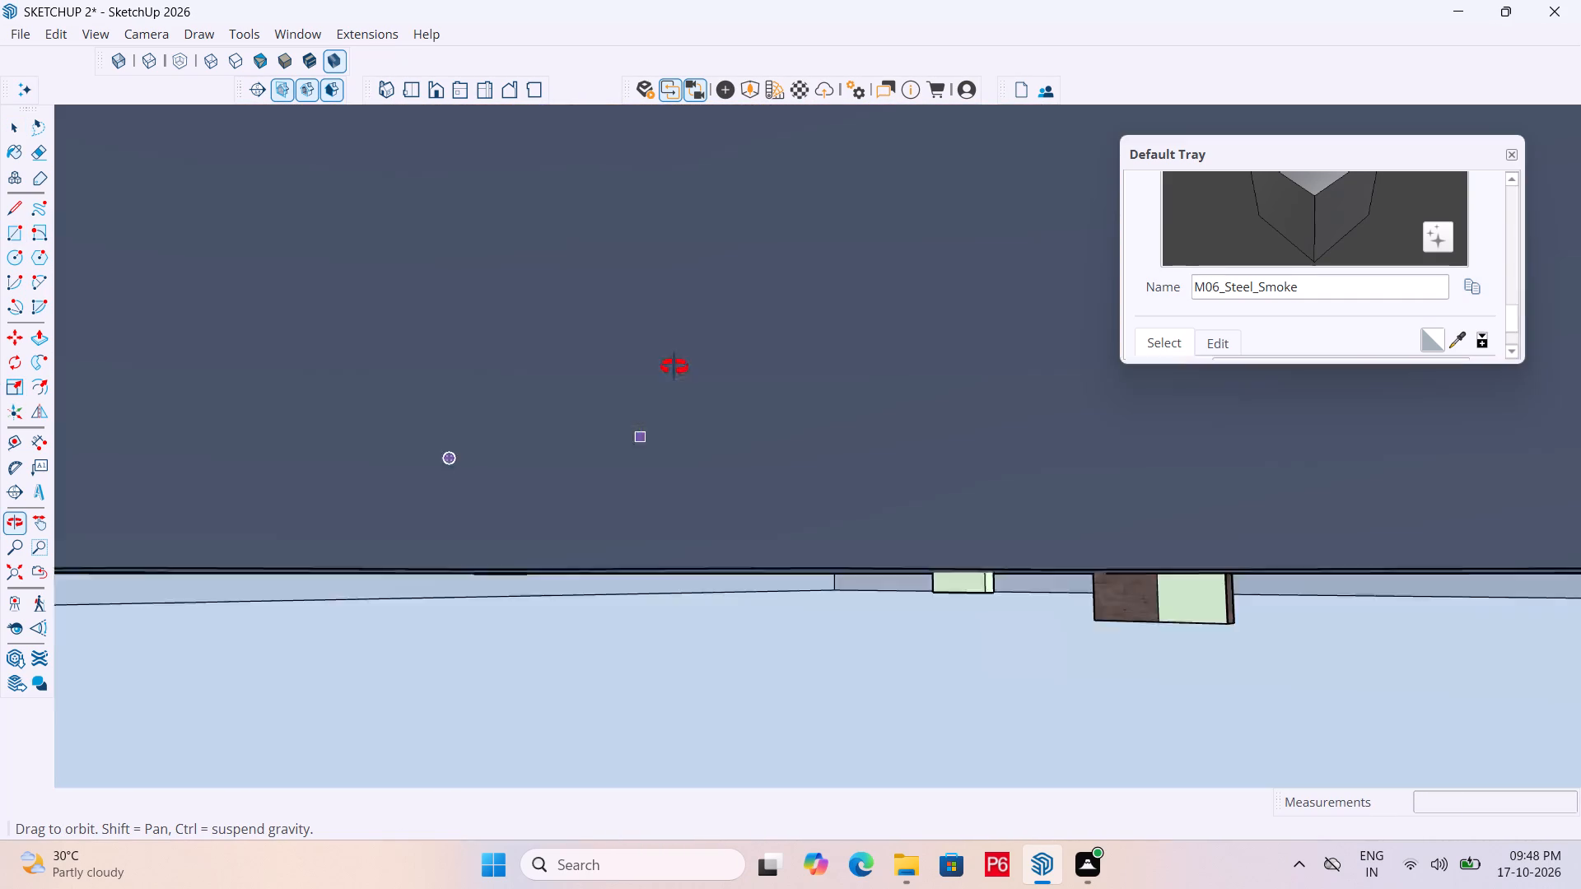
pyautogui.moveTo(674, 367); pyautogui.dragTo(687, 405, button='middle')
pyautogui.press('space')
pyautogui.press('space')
# Inside the building's wall group, draw a rectangle about 3' 10 7/8" by 1' 3/8" on the green wall strip below the shortened column.
pyautogui.click(548, 491)
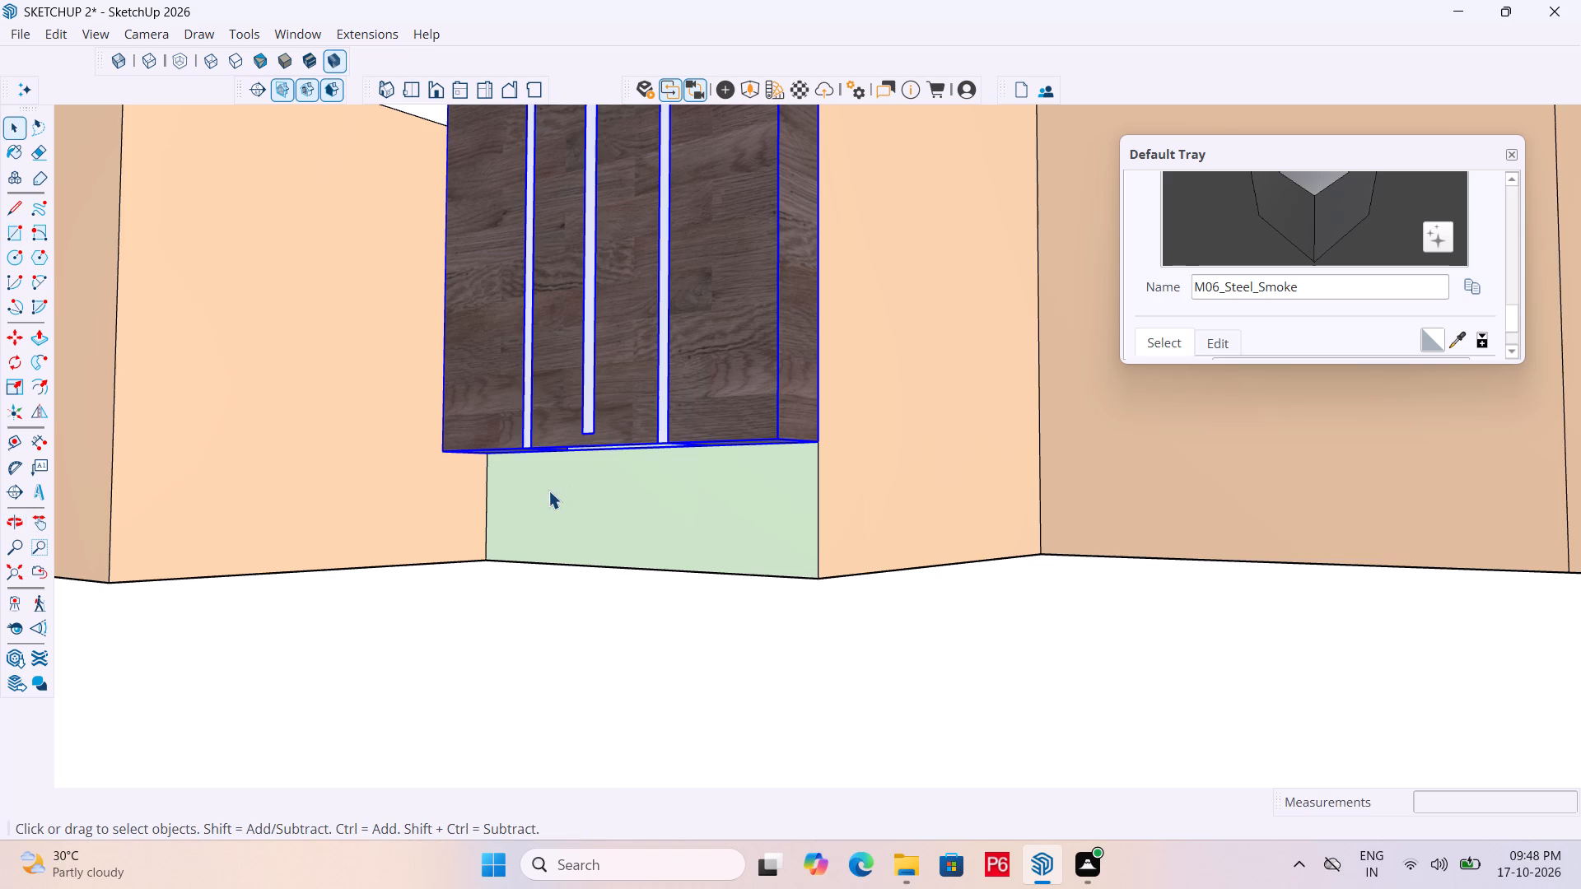
pyautogui.scroll(-11, 692, 471)
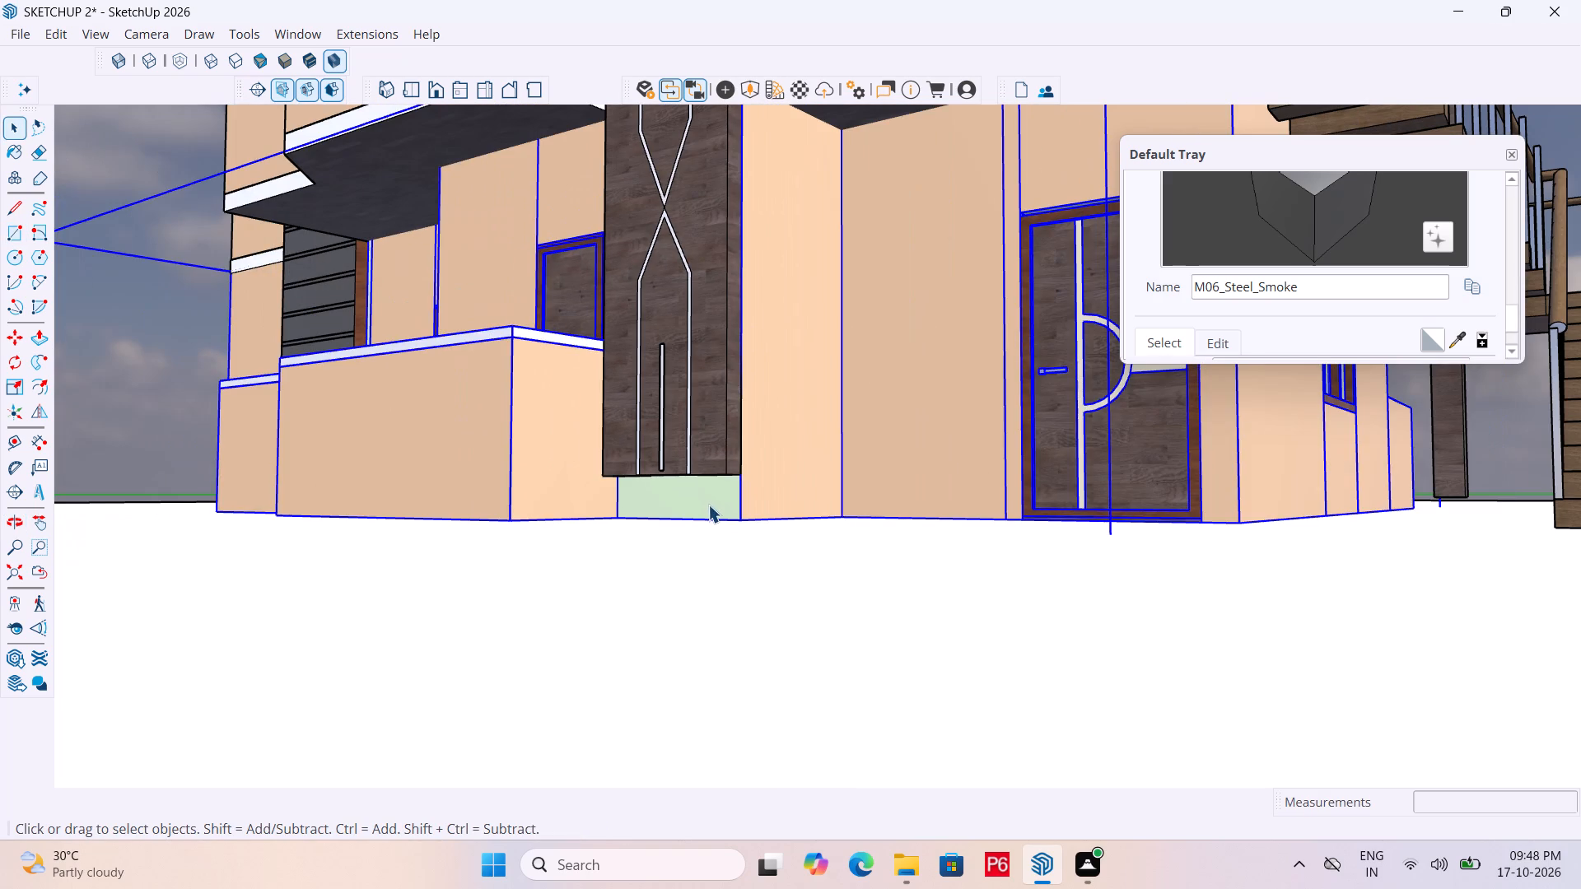
pyautogui.click(721, 497)
pyautogui.tripleClick(722, 498)
pyautogui.click(690, 499)
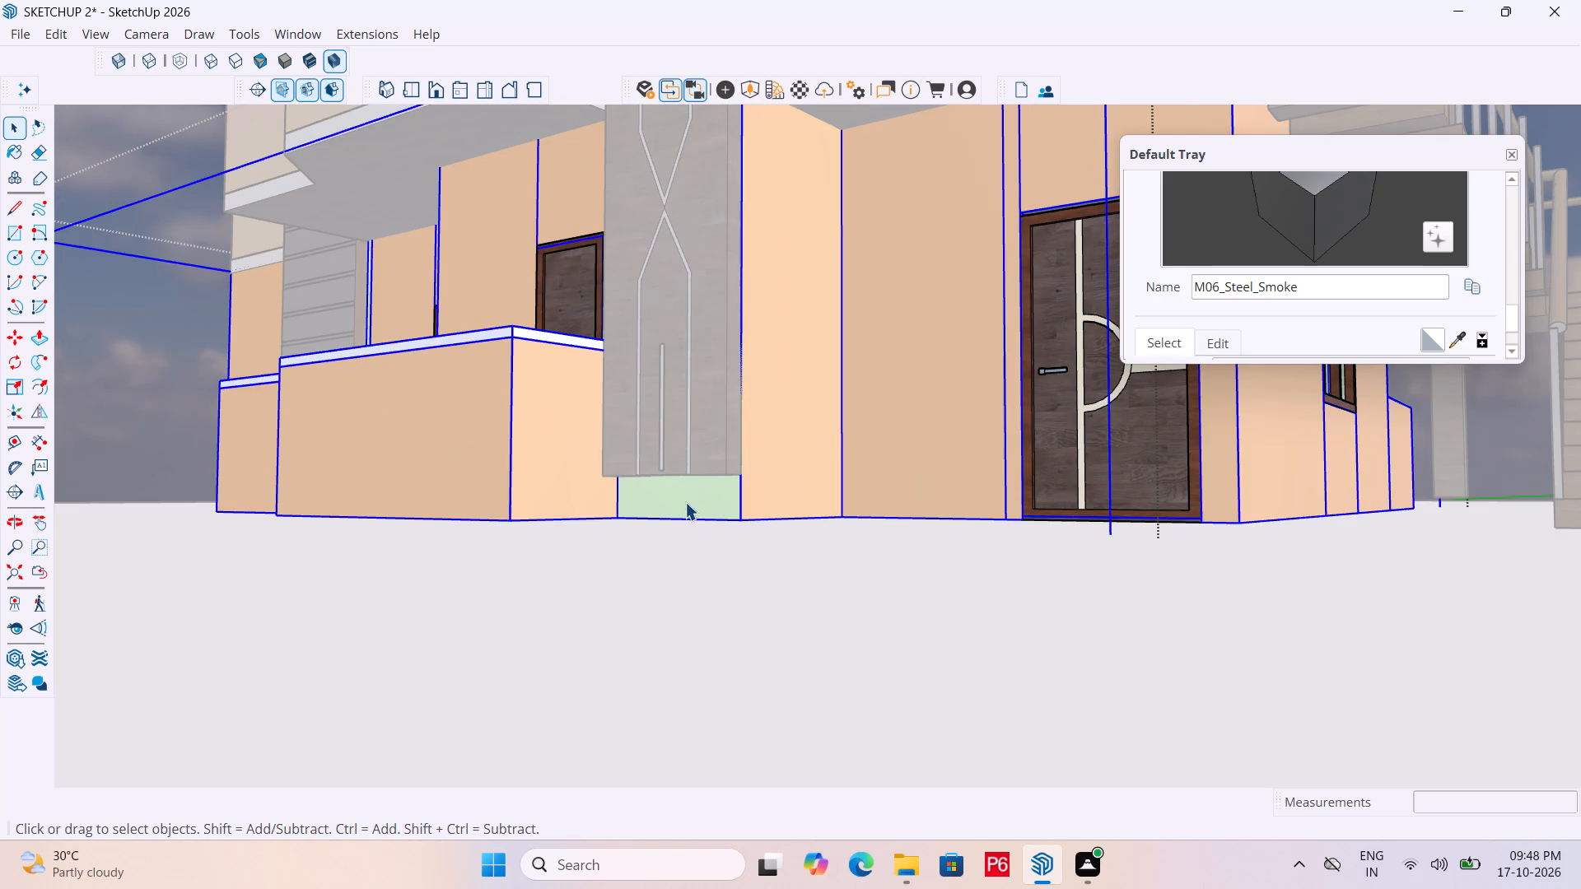
pyautogui.doubleClick(669, 502)
pyautogui.click(641, 496)
pyautogui.moveTo(675, 488); pyautogui.dragTo(702, 448, button='middle')
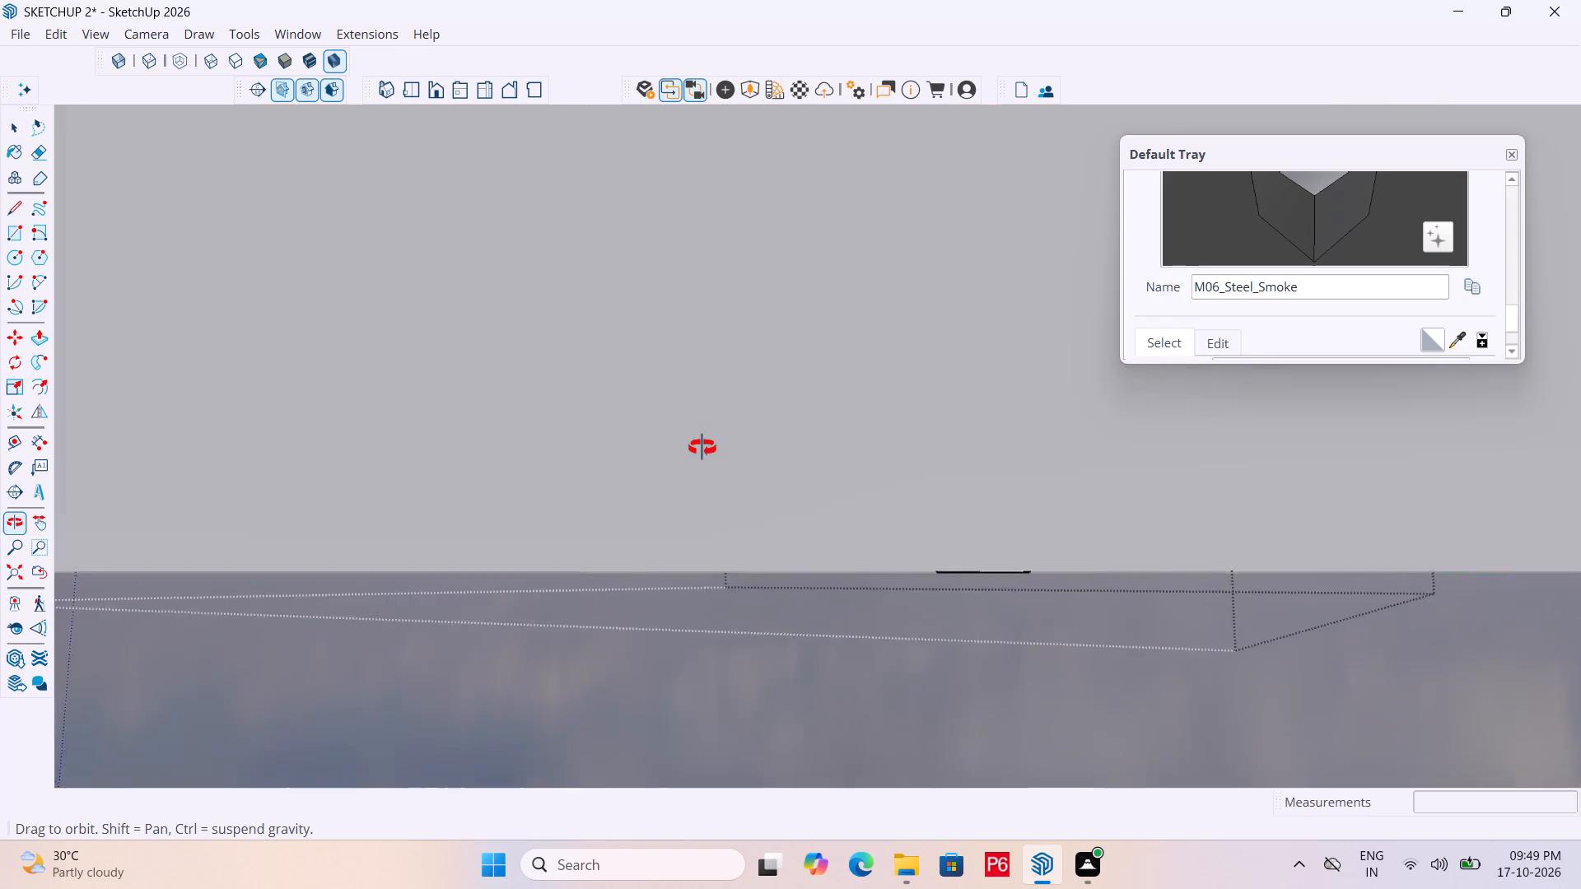
pyautogui.moveTo(702, 448); pyautogui.dragTo(697, 499, button='middle')
pyautogui.middleClick(697, 498)
pyautogui.scroll(8, 697, 496)
pyautogui.moveTo(697, 500); pyautogui.dragTo(714, 470, button='middle')
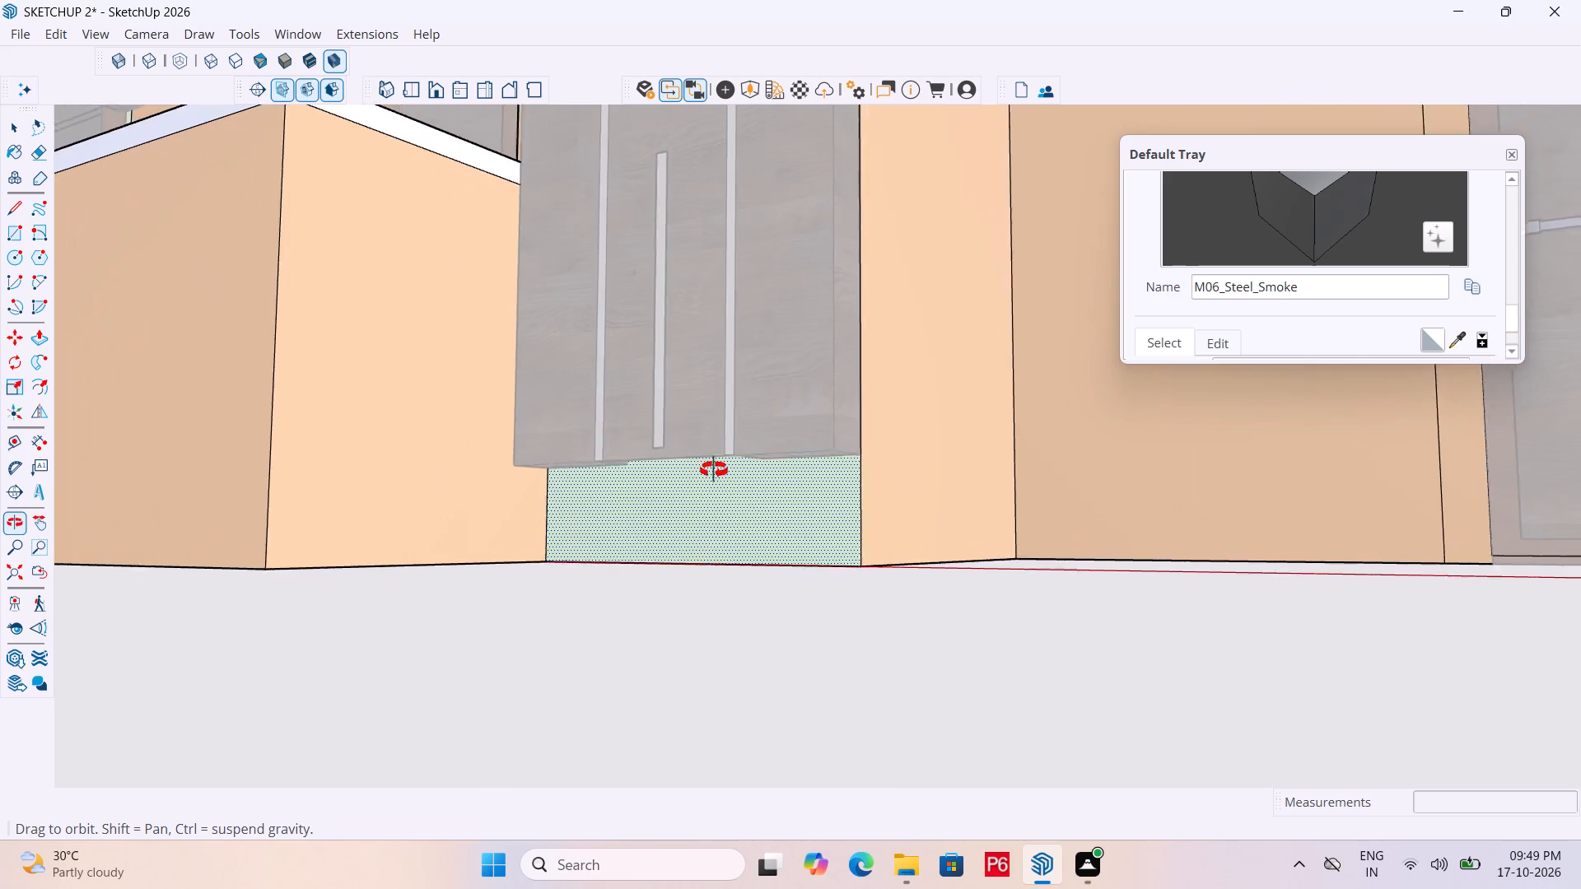
pyautogui.moveTo(714, 470); pyautogui.dragTo(704, 491, button='middle')
pyautogui.scroll(8, 704, 491)
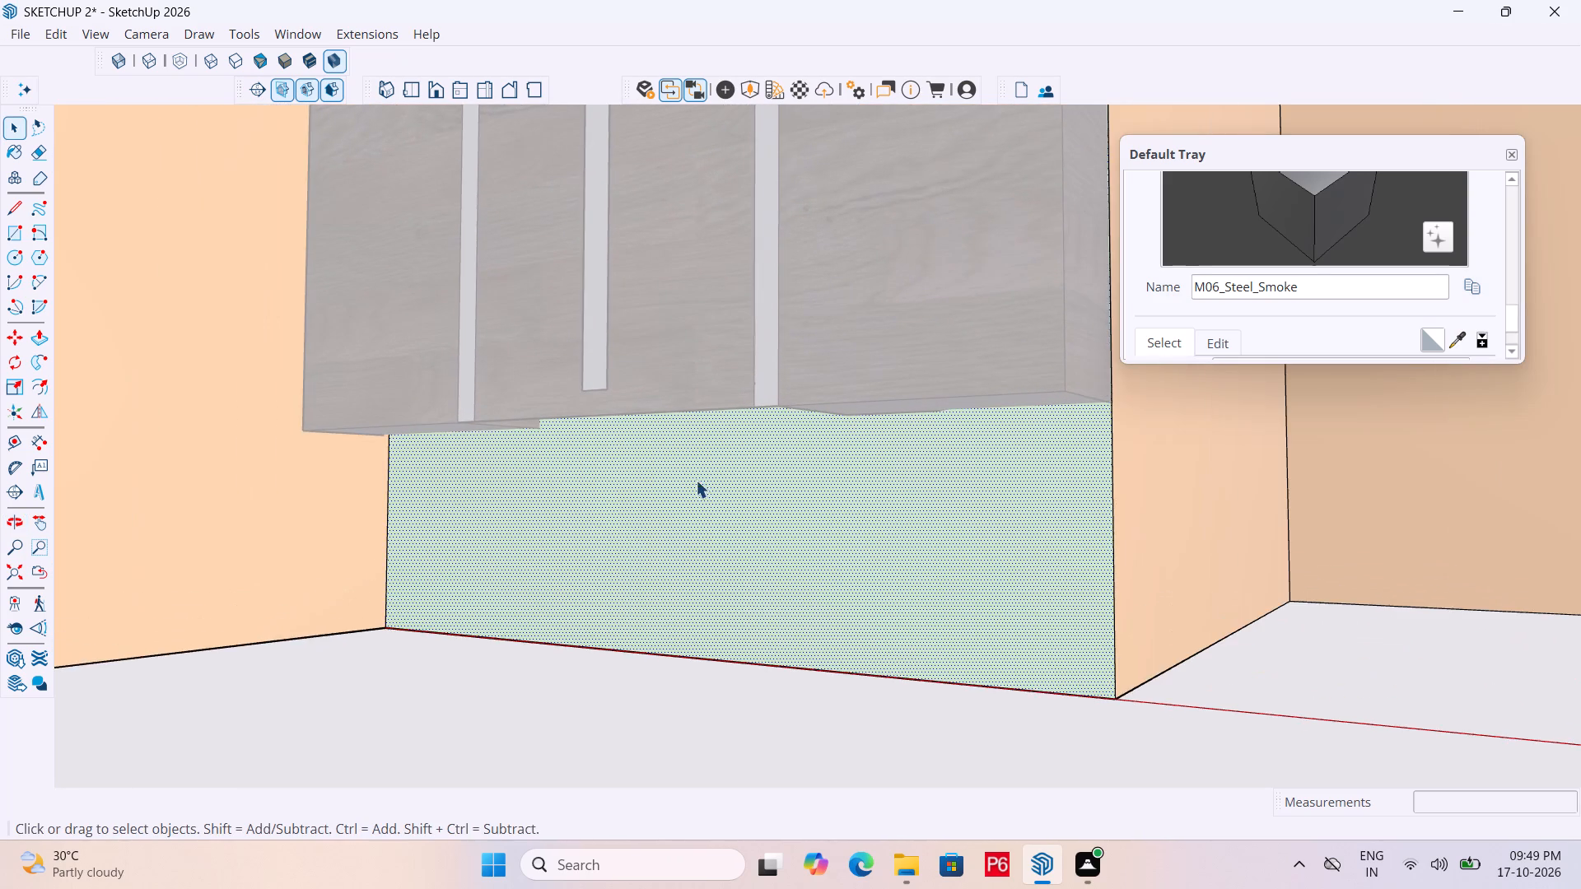
pyautogui.moveTo(696, 480); pyautogui.dragTo(697, 471, button='middle')
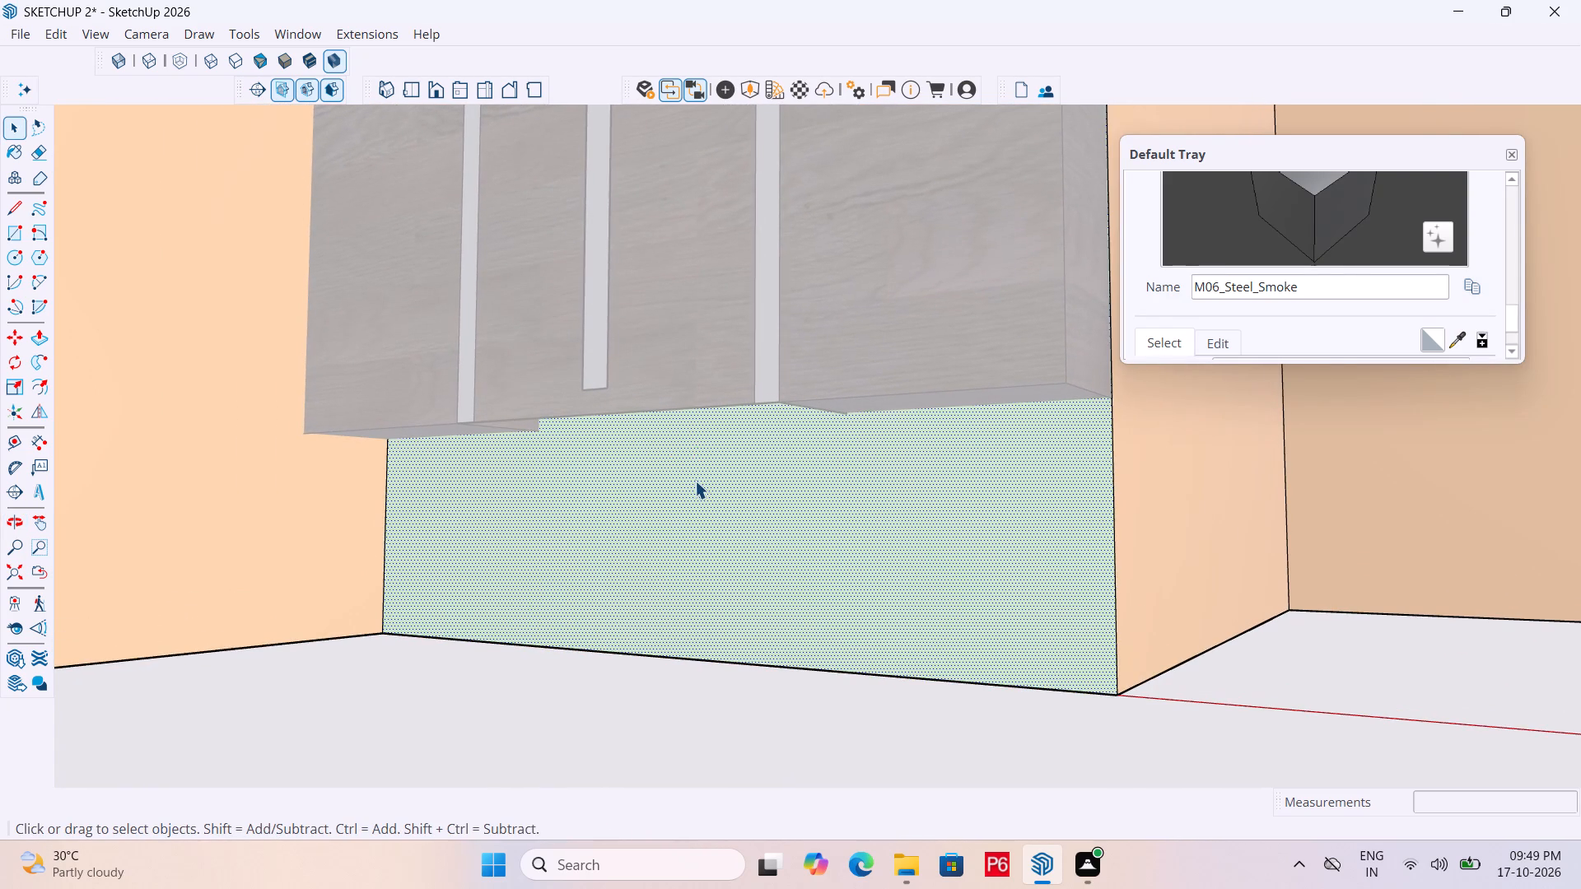
pyautogui.press('r')
pyautogui.click(385, 443)
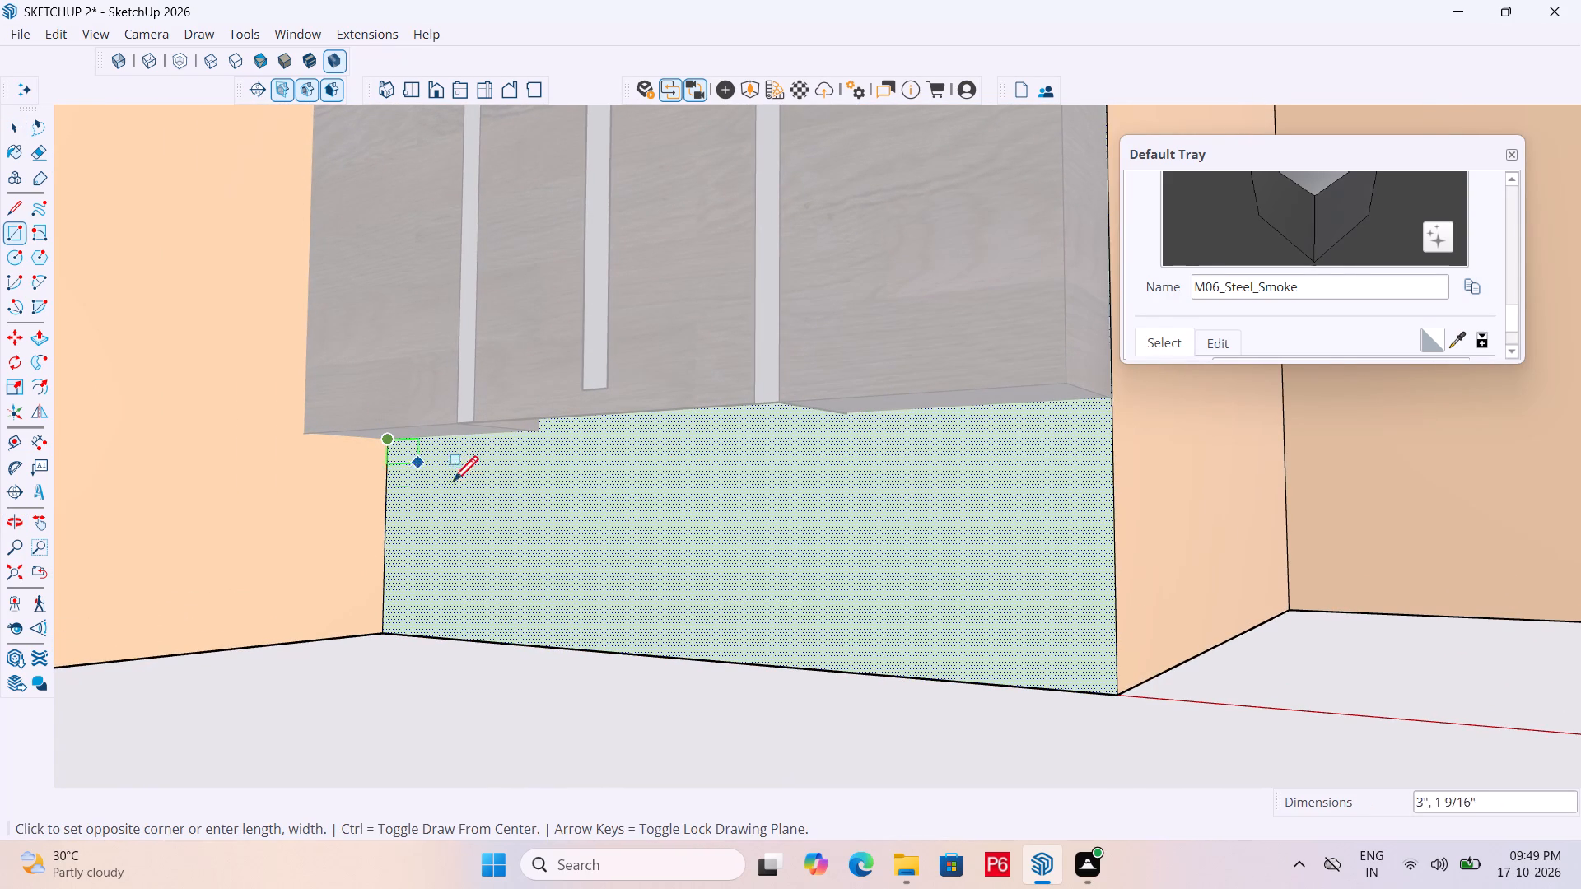
pyautogui.click(1111, 693)
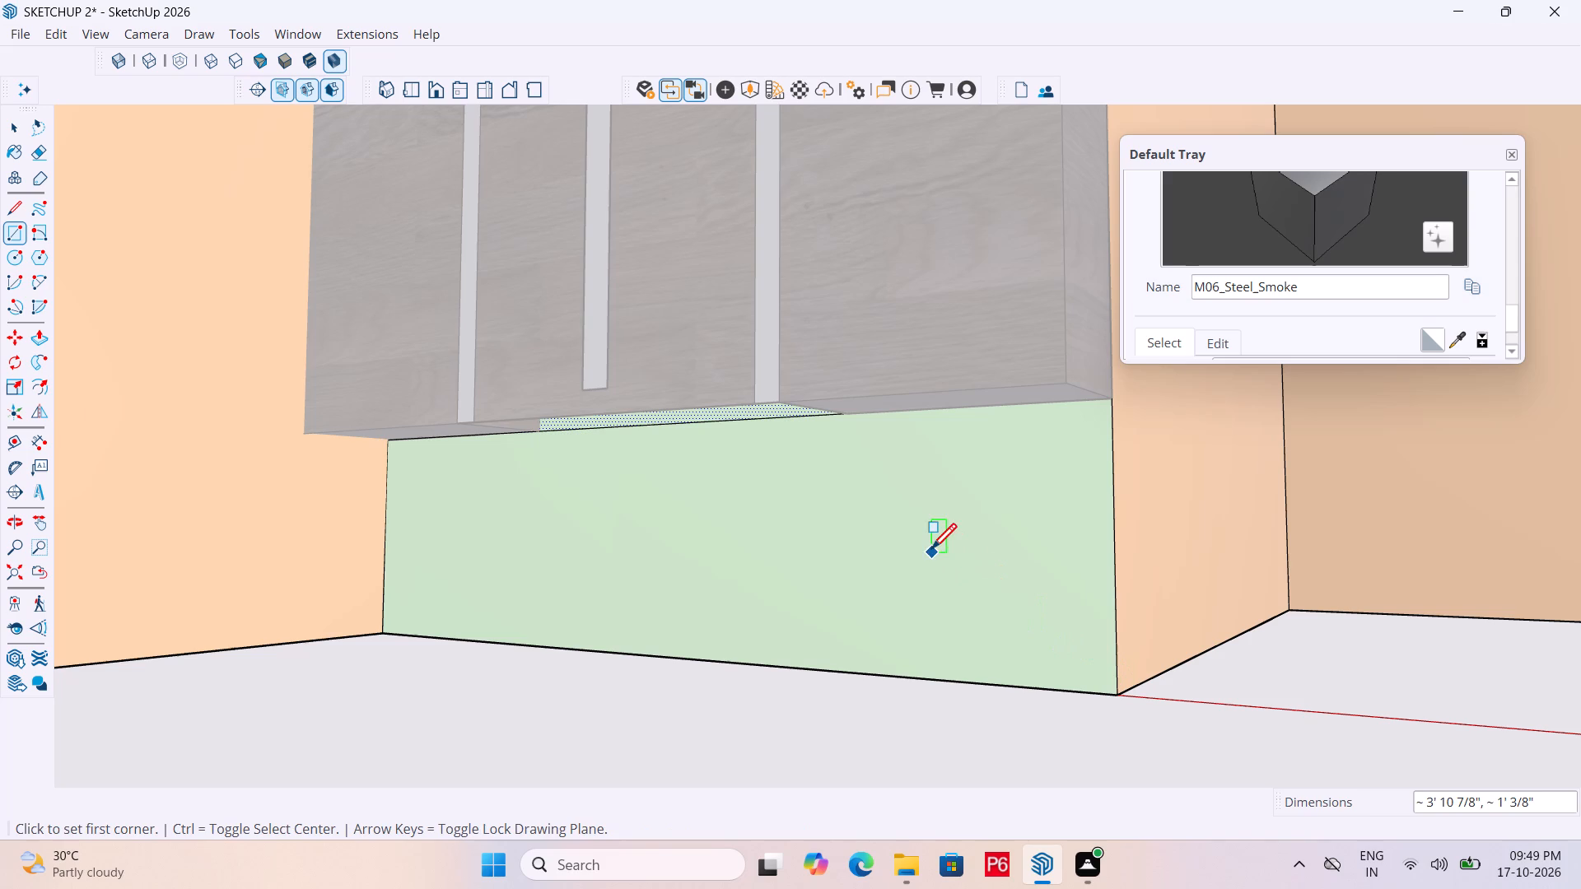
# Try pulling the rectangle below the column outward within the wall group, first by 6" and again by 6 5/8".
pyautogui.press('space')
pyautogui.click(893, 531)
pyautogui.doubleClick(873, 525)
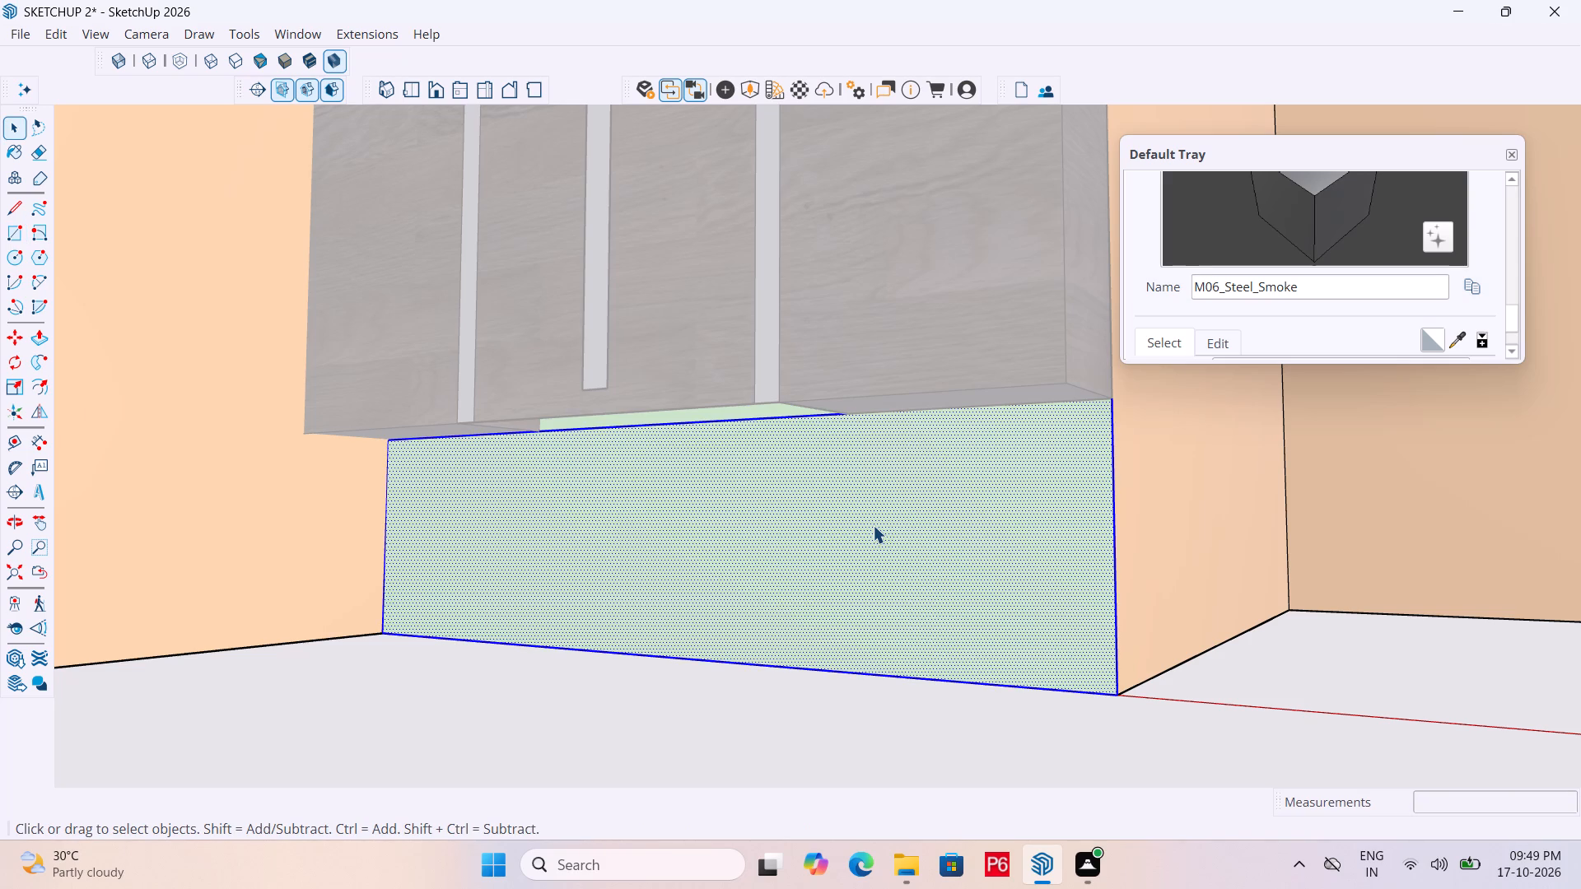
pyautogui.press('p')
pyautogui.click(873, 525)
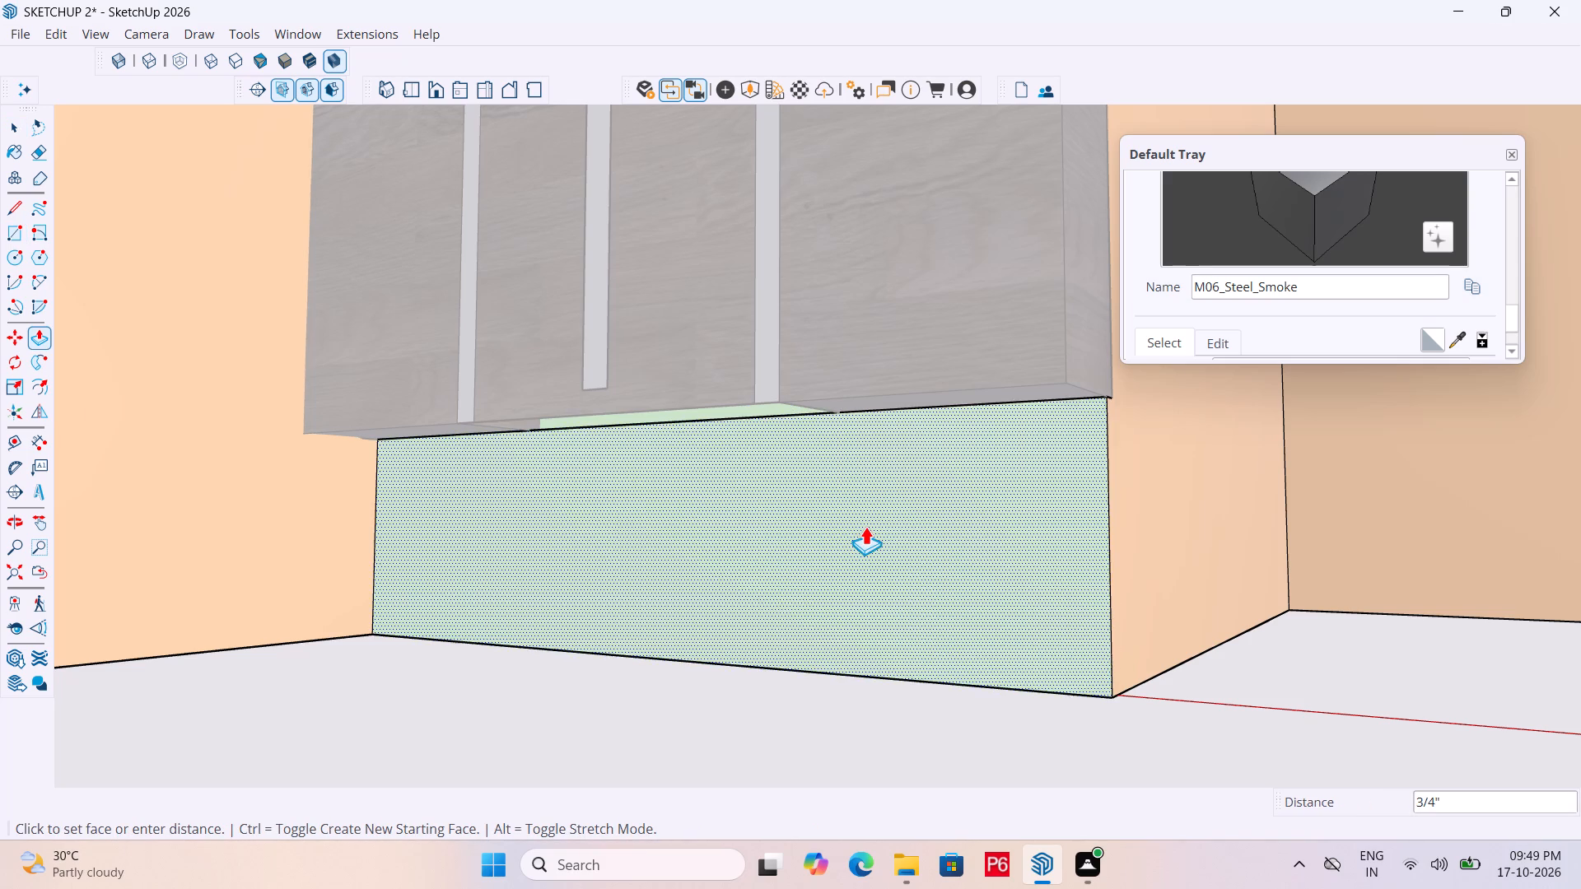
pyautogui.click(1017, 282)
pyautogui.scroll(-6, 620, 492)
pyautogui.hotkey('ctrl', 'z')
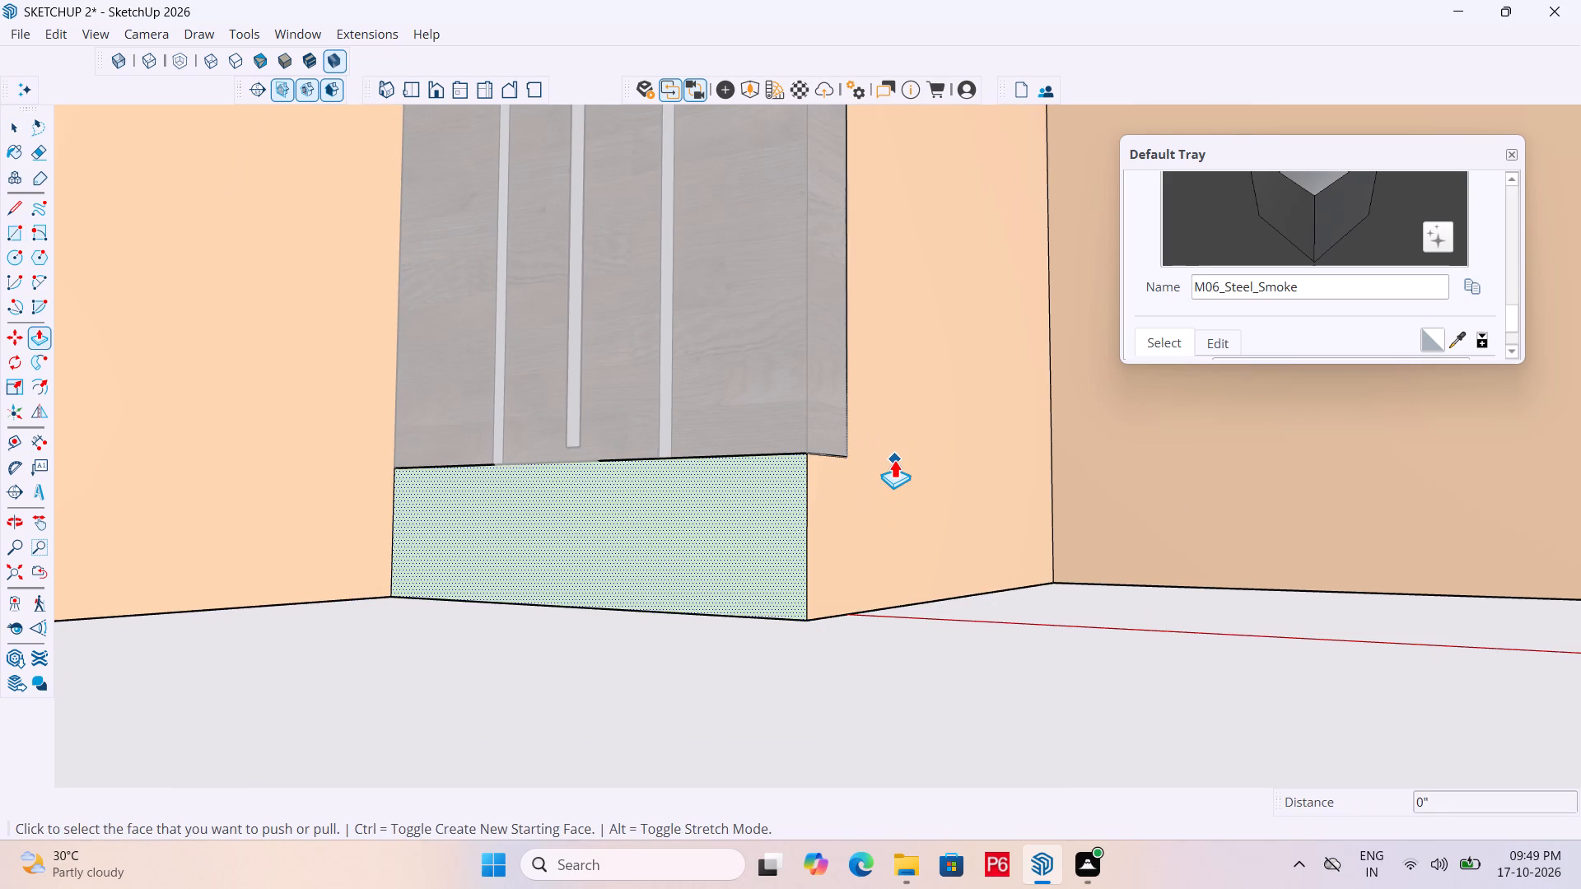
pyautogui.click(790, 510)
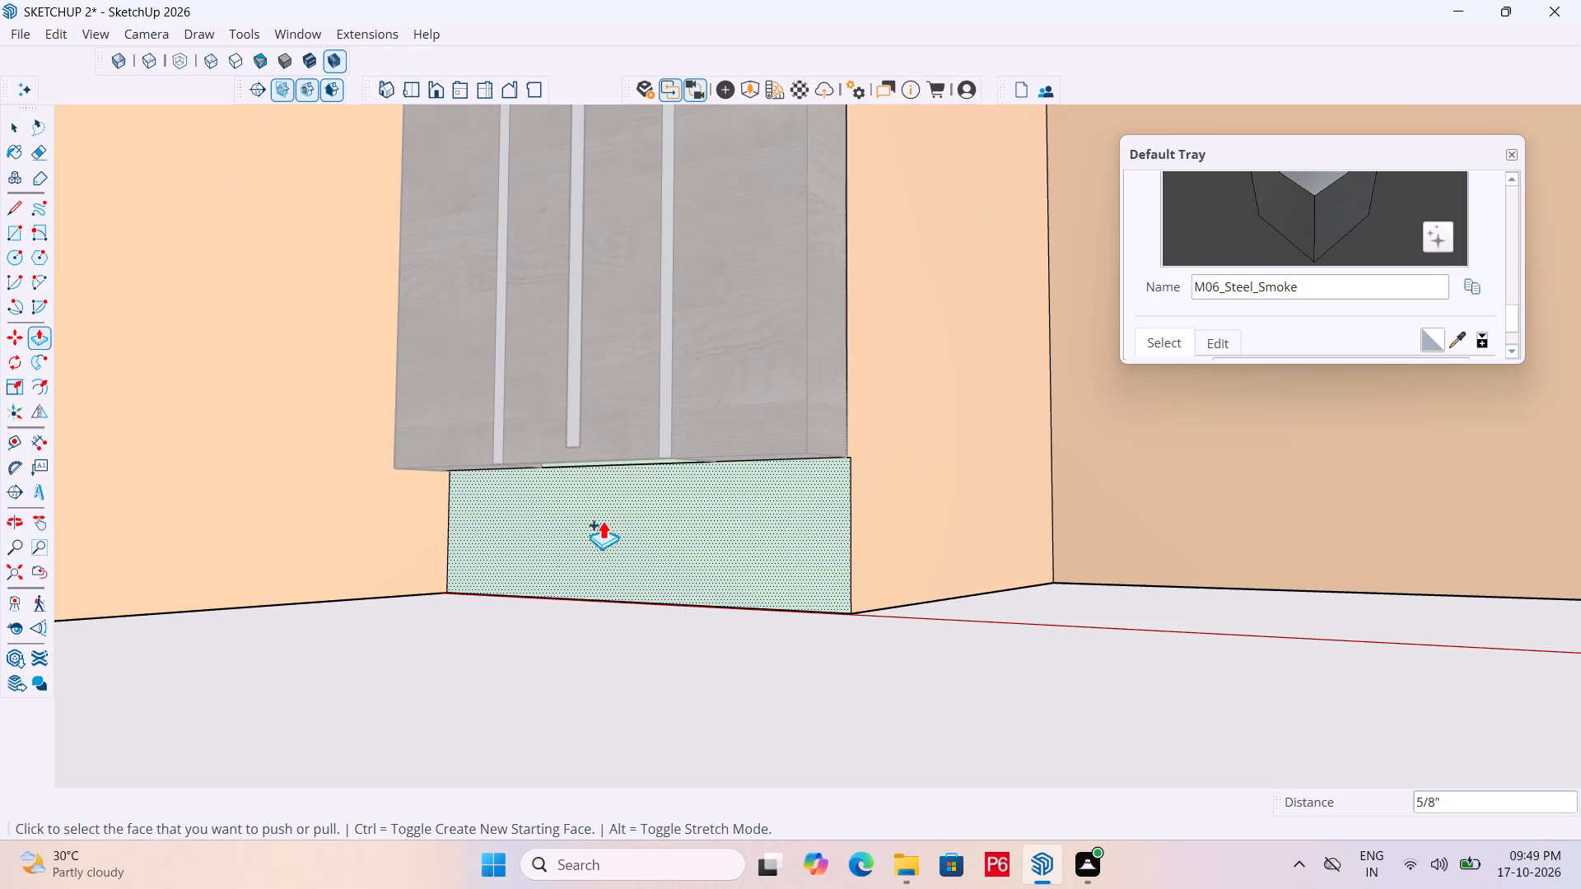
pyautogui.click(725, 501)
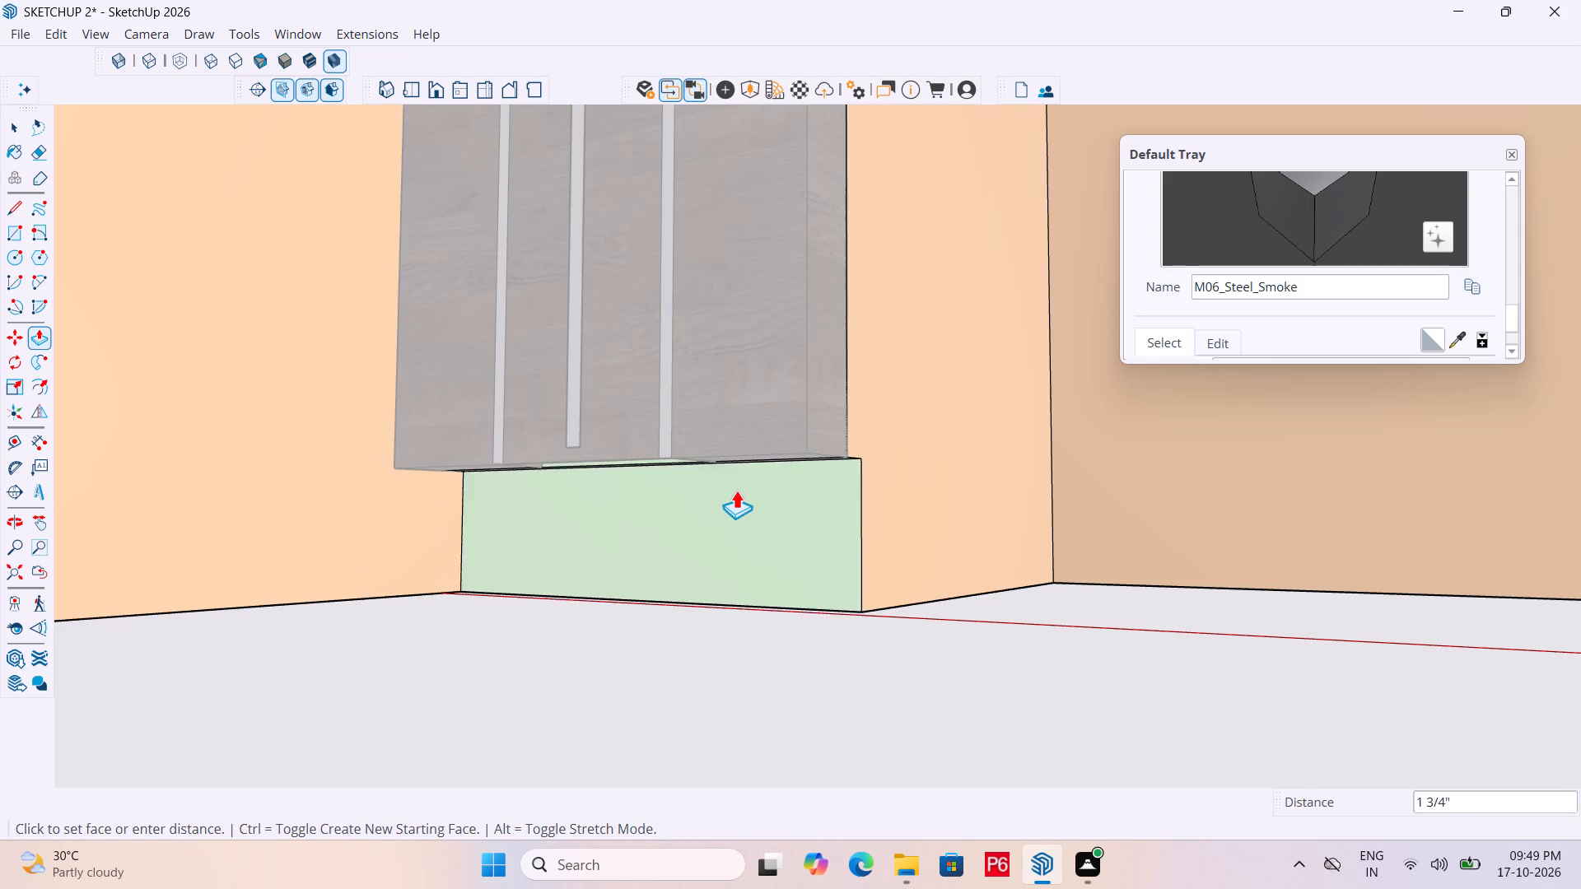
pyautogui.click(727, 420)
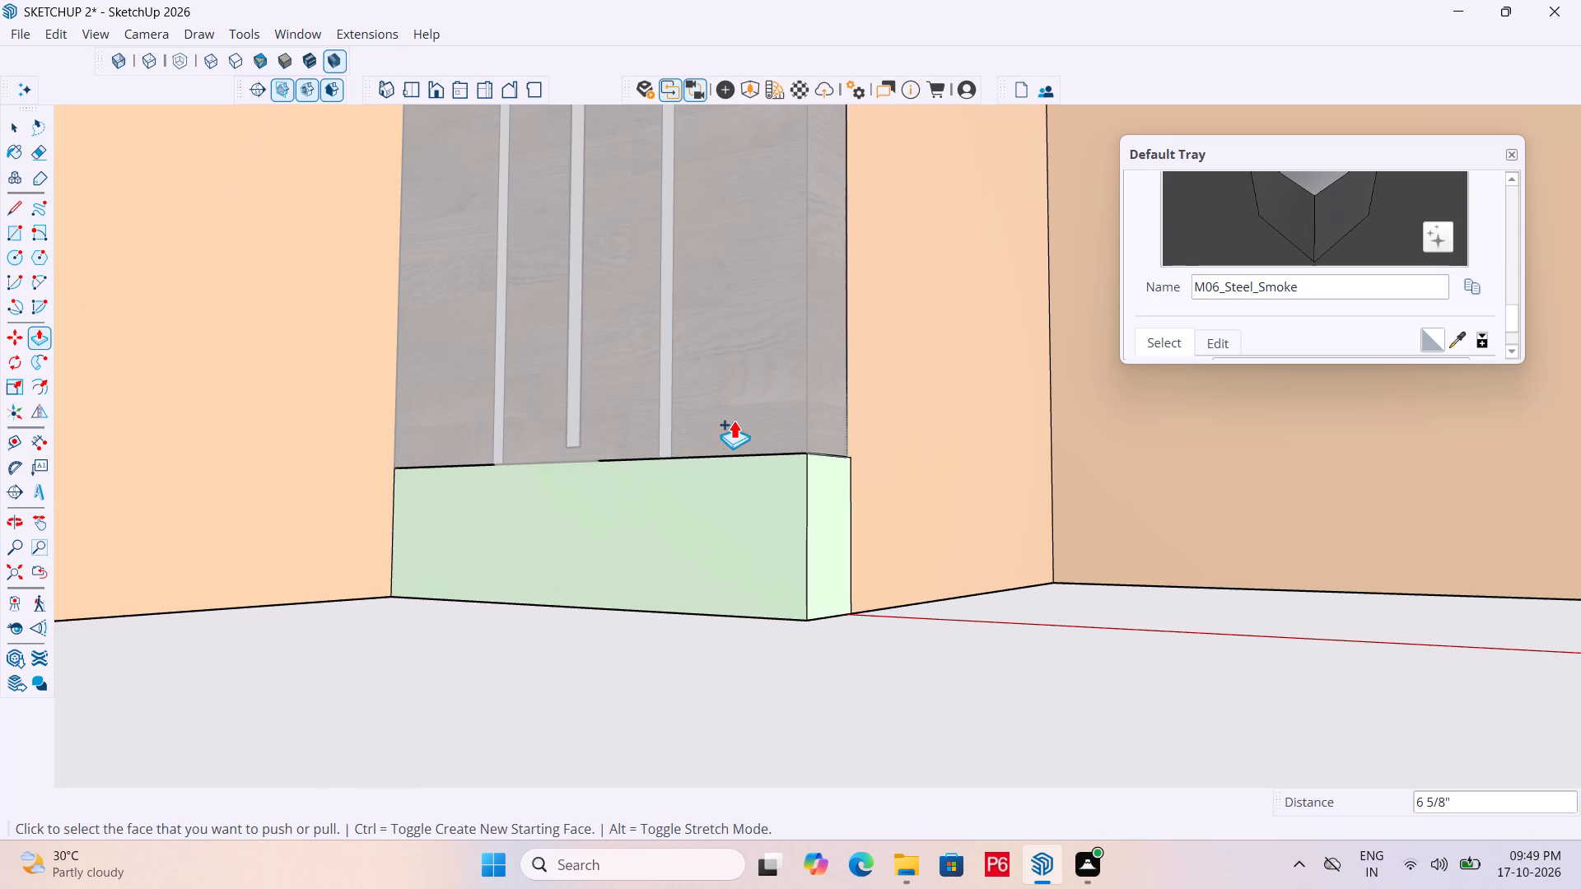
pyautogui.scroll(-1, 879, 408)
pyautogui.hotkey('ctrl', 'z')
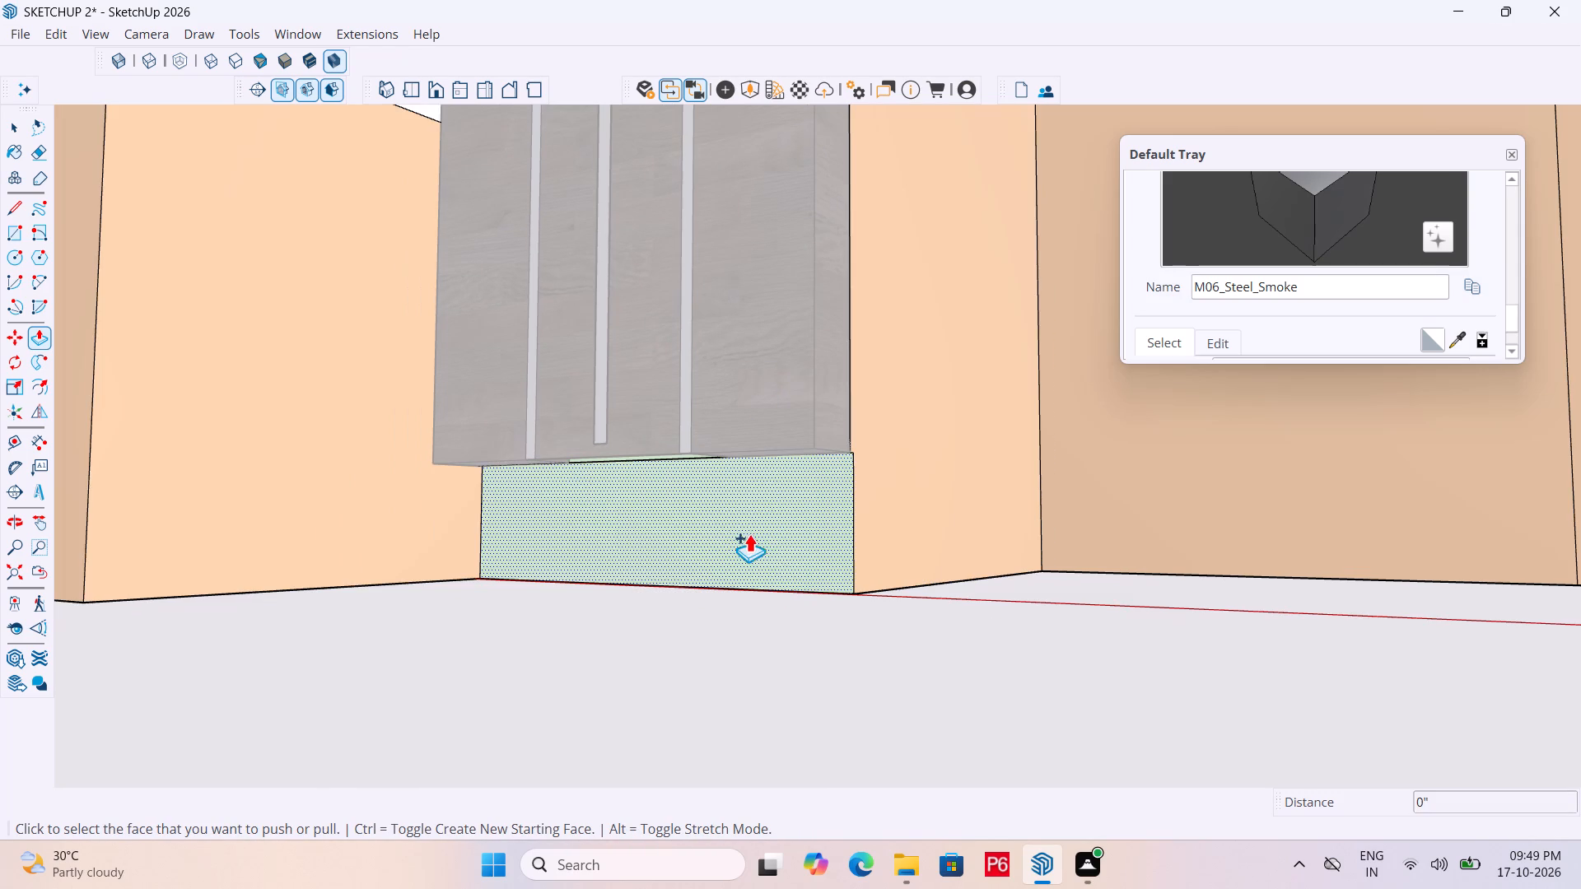
# Make the rectangle face below the column and its edges into a separate group.
pyautogui.press('space')
pyautogui.click(785, 533)
pyautogui.doubleClick(785, 533)
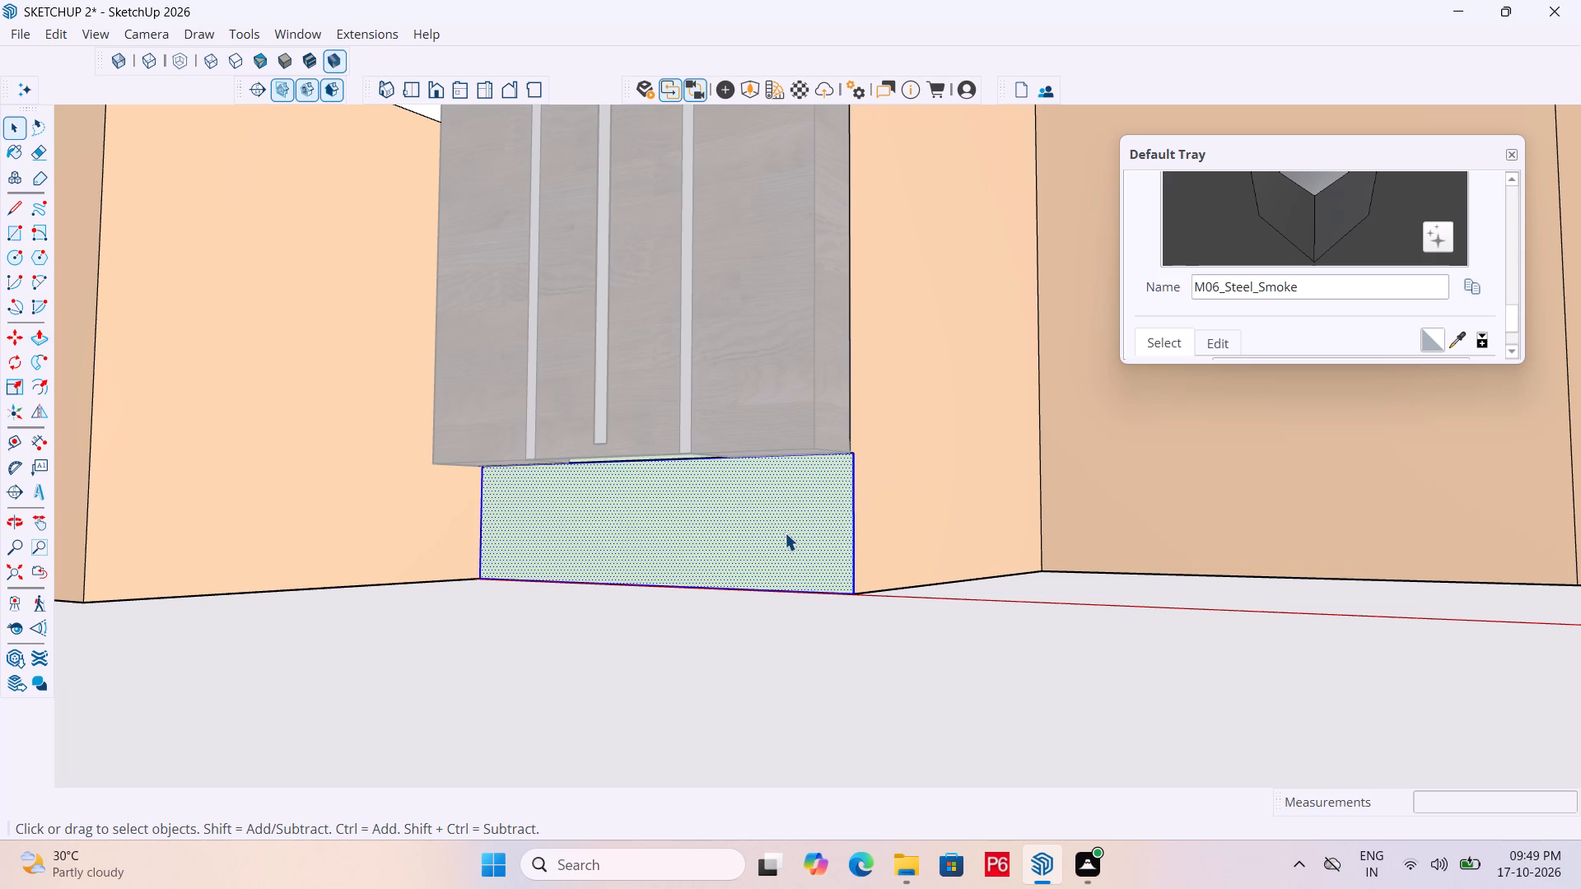
pyautogui.rightClick(785, 533)
pyautogui.click(916, 314)
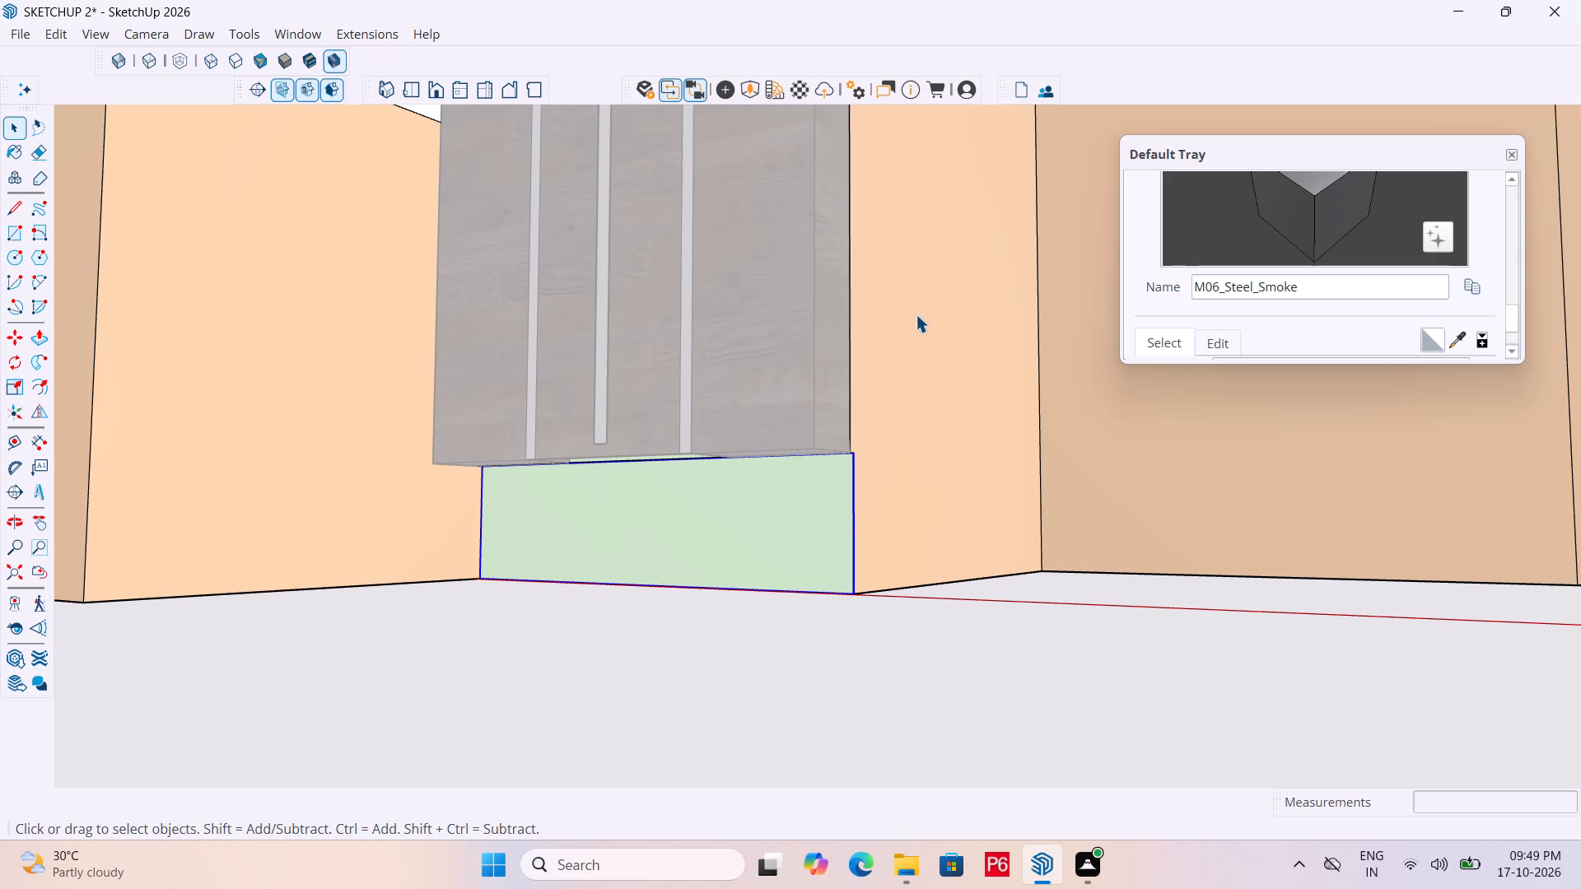
# Inside the new group, pull the rectangle face out 6 5/8" to form the column's base block, and leave the groups.
pyautogui.doubleClick(721, 510)
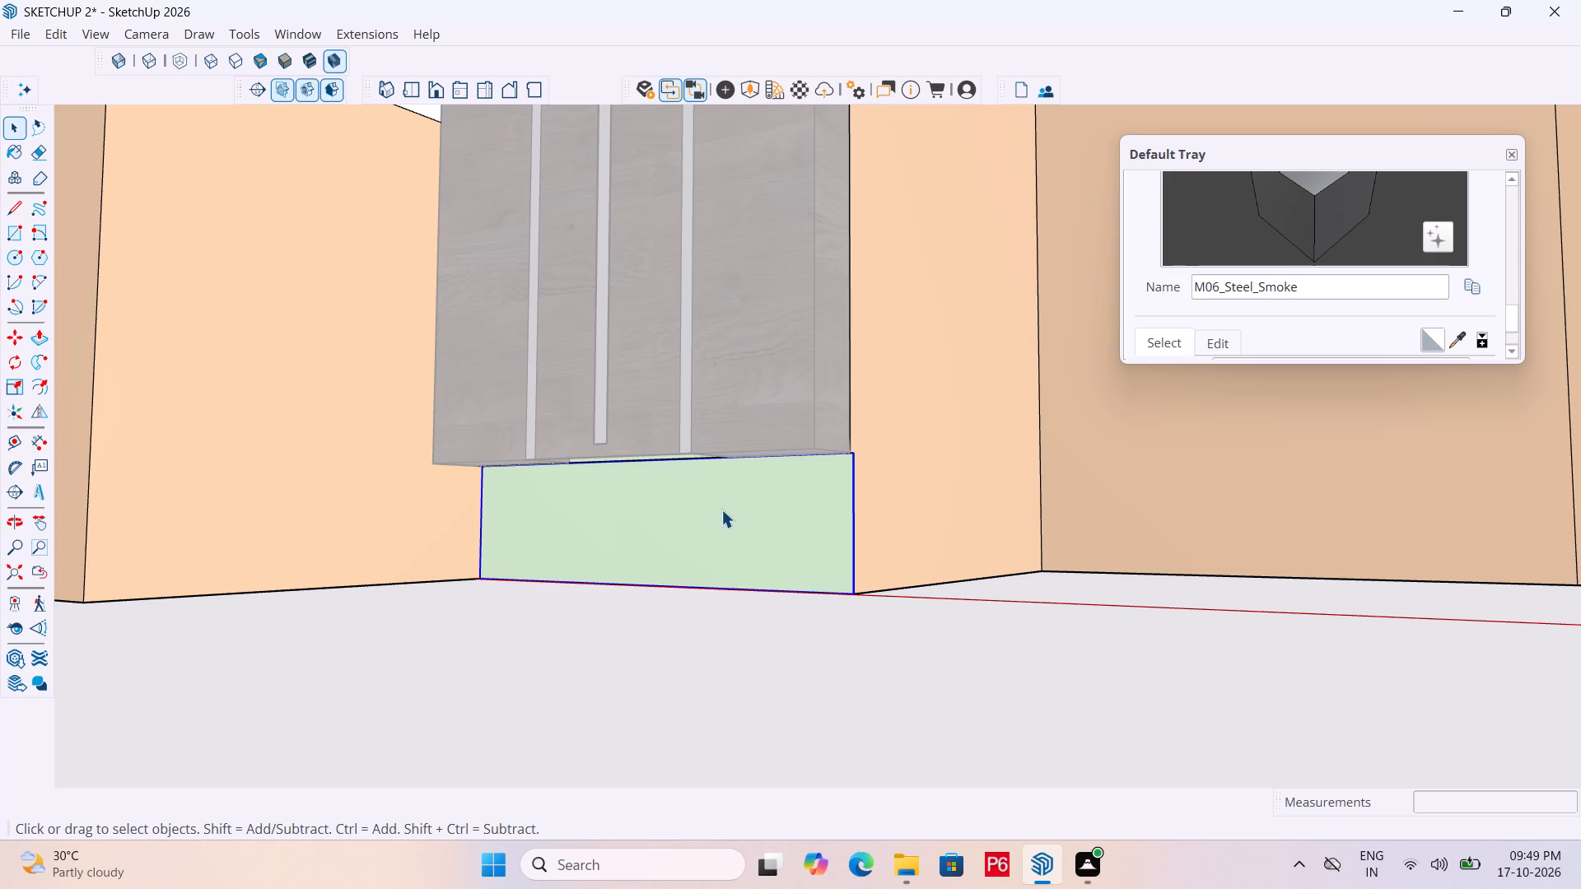
pyautogui.click(723, 510)
pyautogui.press('p')
pyautogui.click(730, 505)
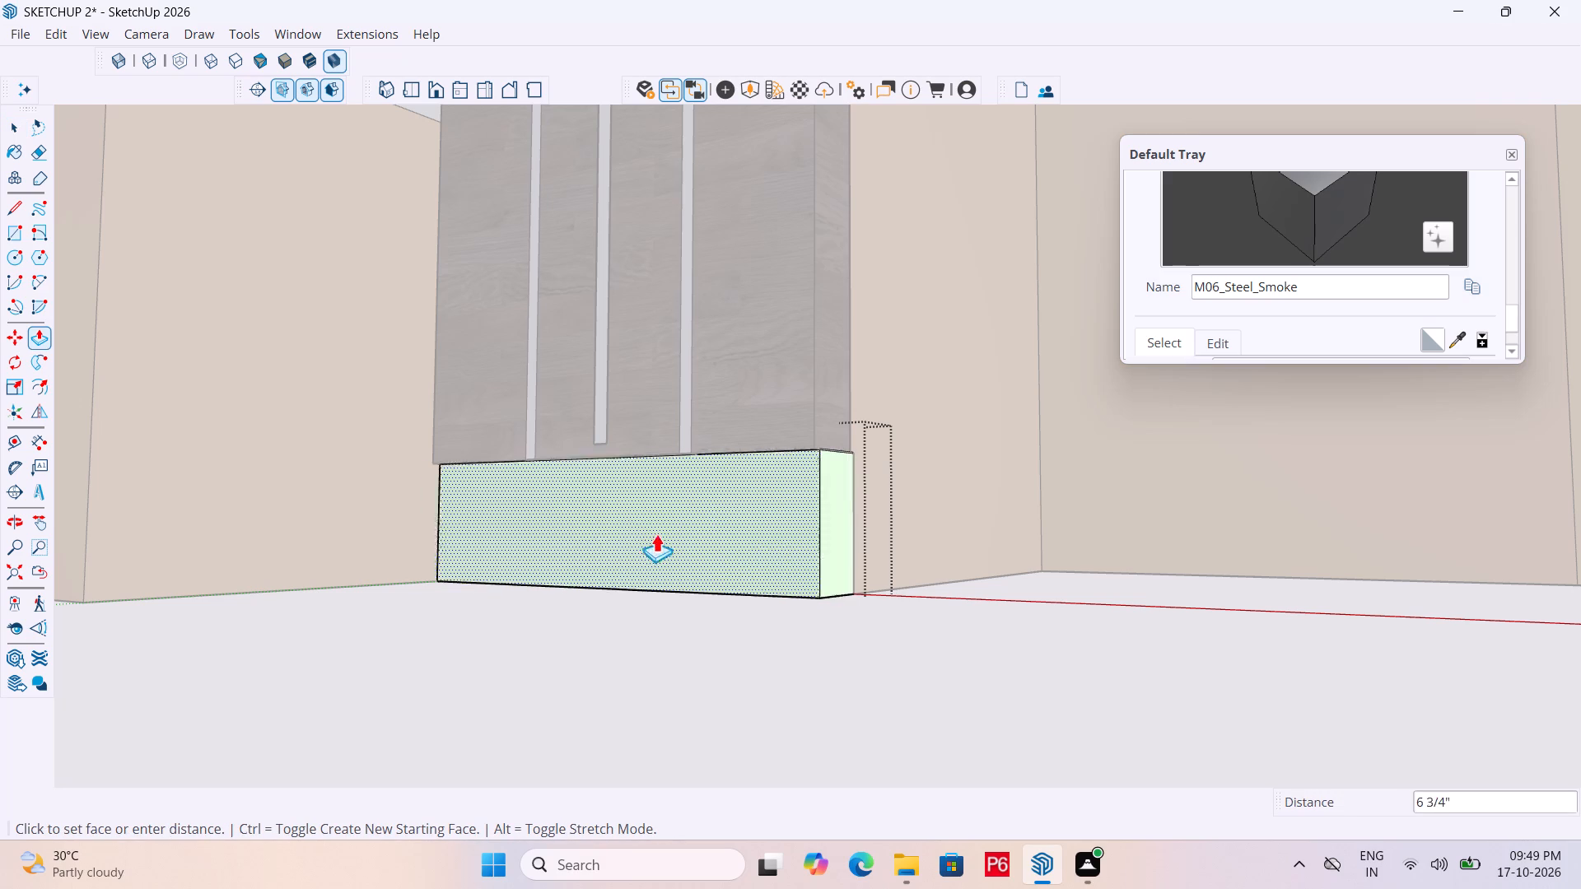
pyautogui.click(792, 344)
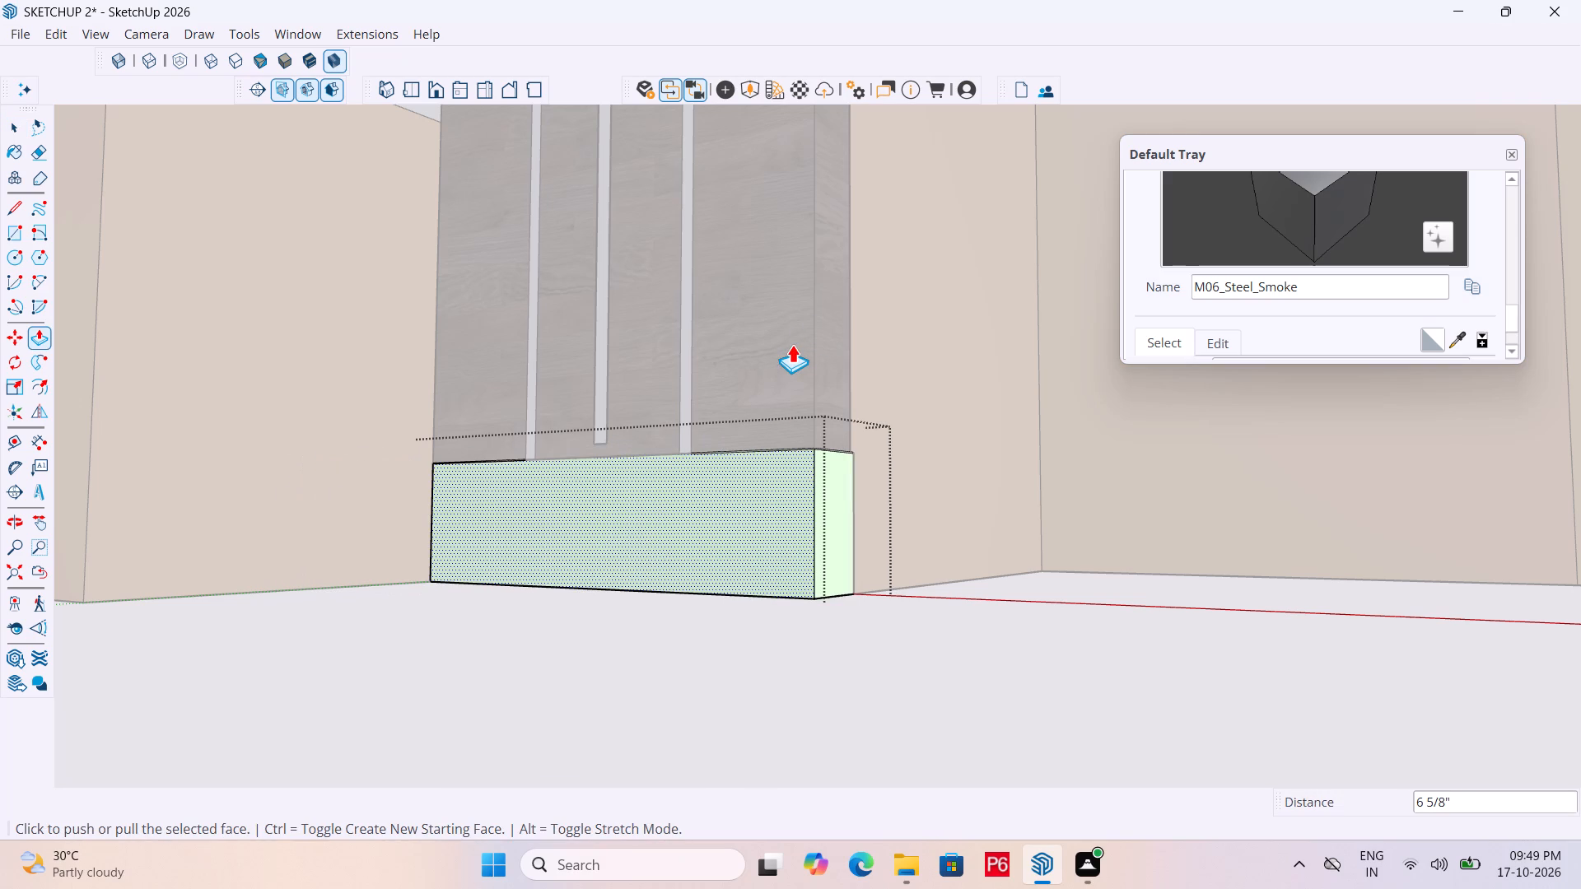
pyautogui.press('space')
pyautogui.scroll(-5, 783, 380)
pyautogui.scroll(-7, 703, 375)
pyautogui.doubleClick(857, 625)
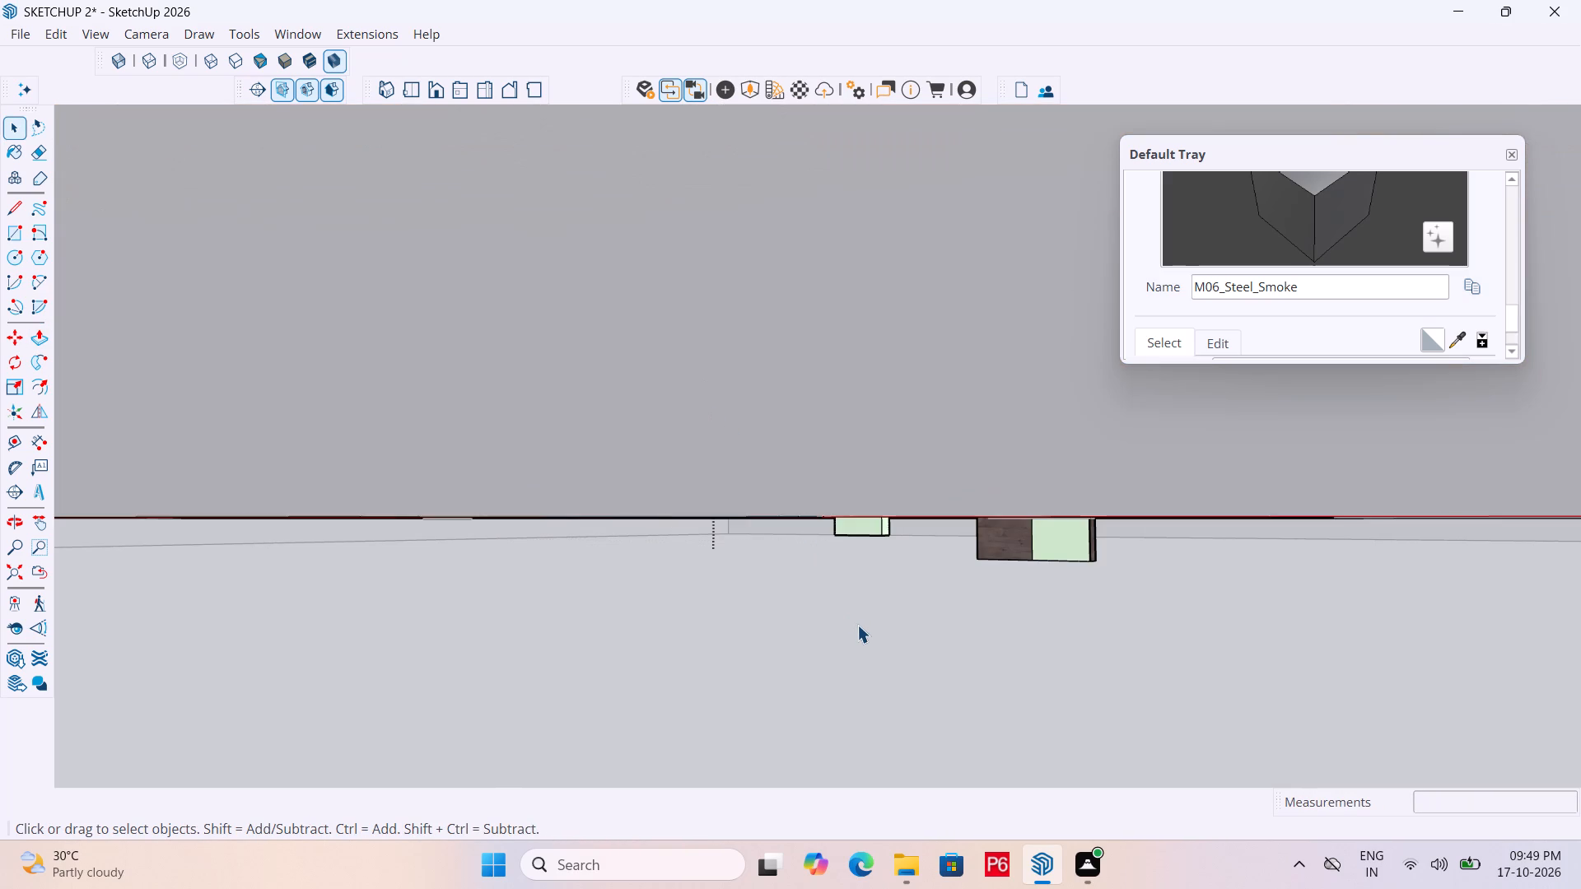
pyautogui.scroll(-13, 807, 575)
pyautogui.press('space')
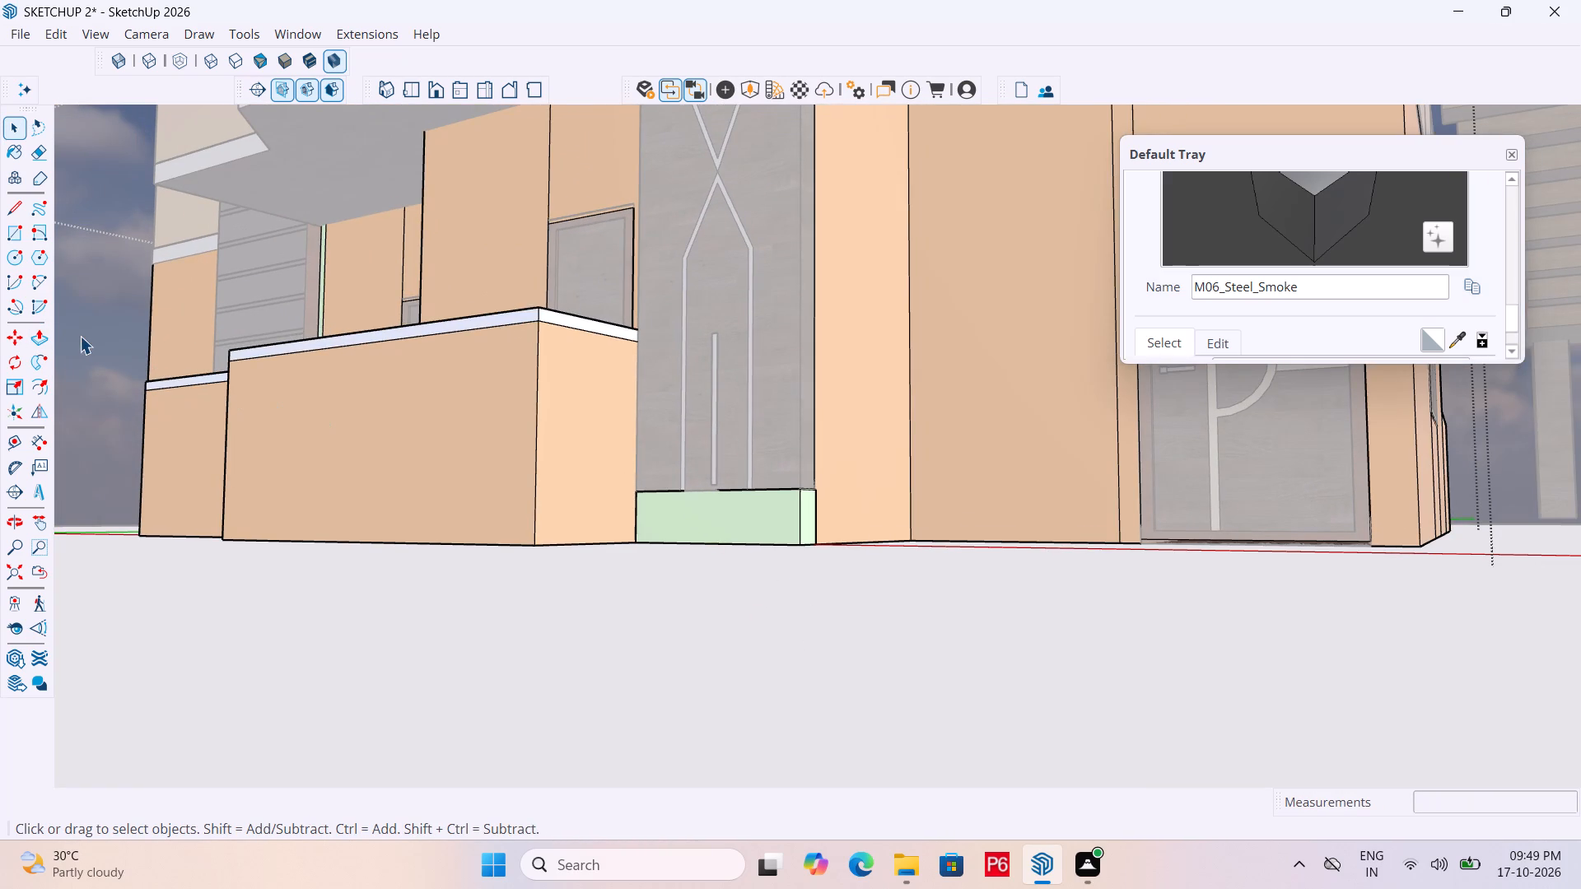
pyautogui.doubleClick(80, 336)
pyautogui.tripleClick(89, 333)
pyautogui.doubleClick(89, 333)
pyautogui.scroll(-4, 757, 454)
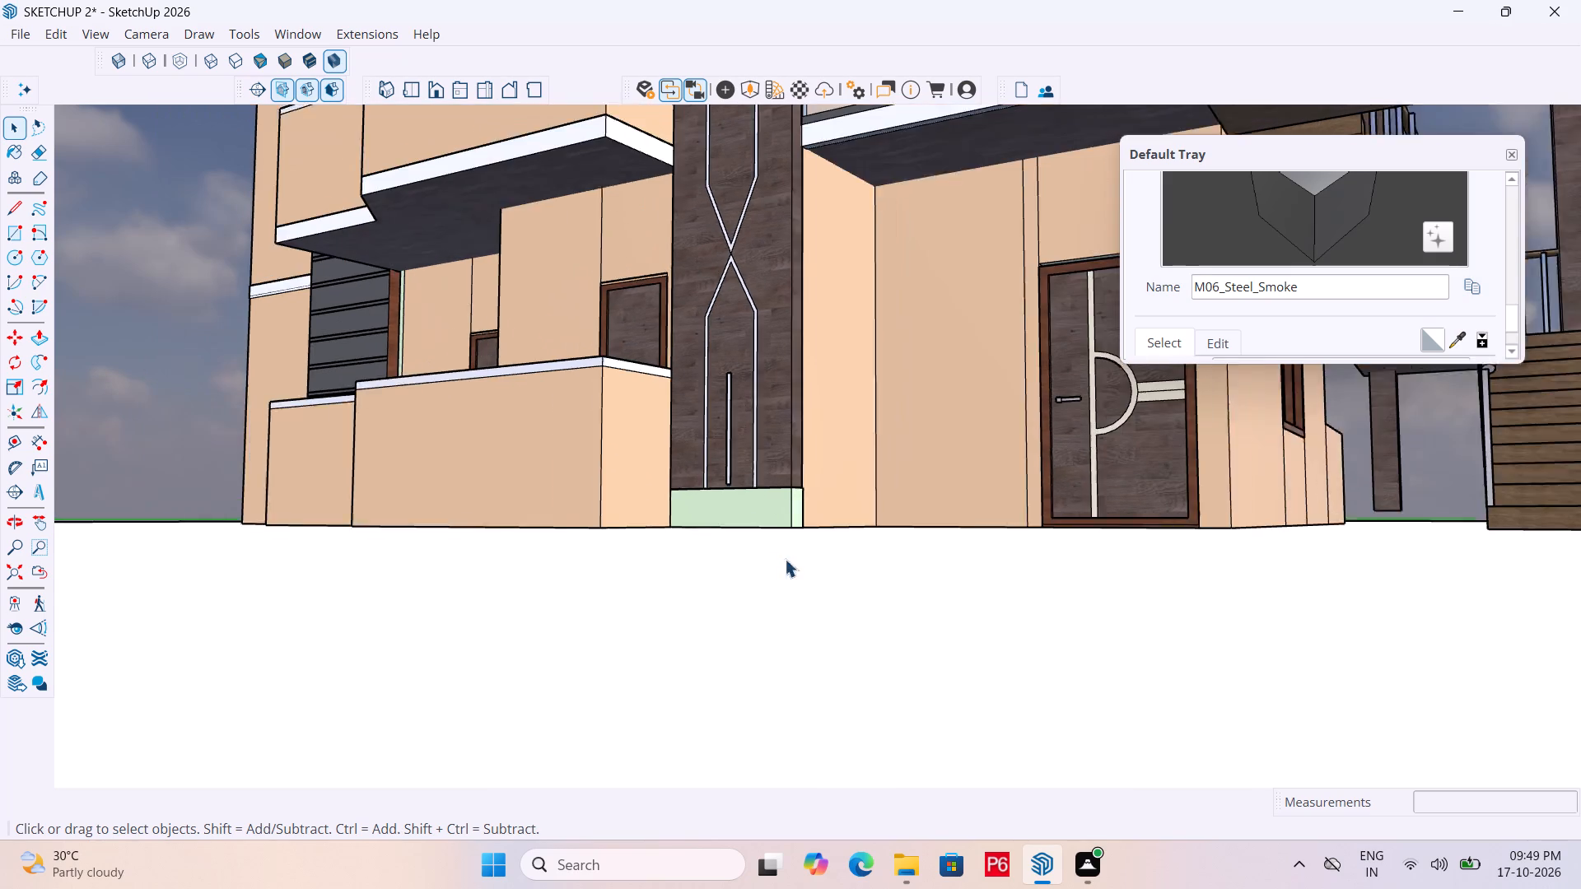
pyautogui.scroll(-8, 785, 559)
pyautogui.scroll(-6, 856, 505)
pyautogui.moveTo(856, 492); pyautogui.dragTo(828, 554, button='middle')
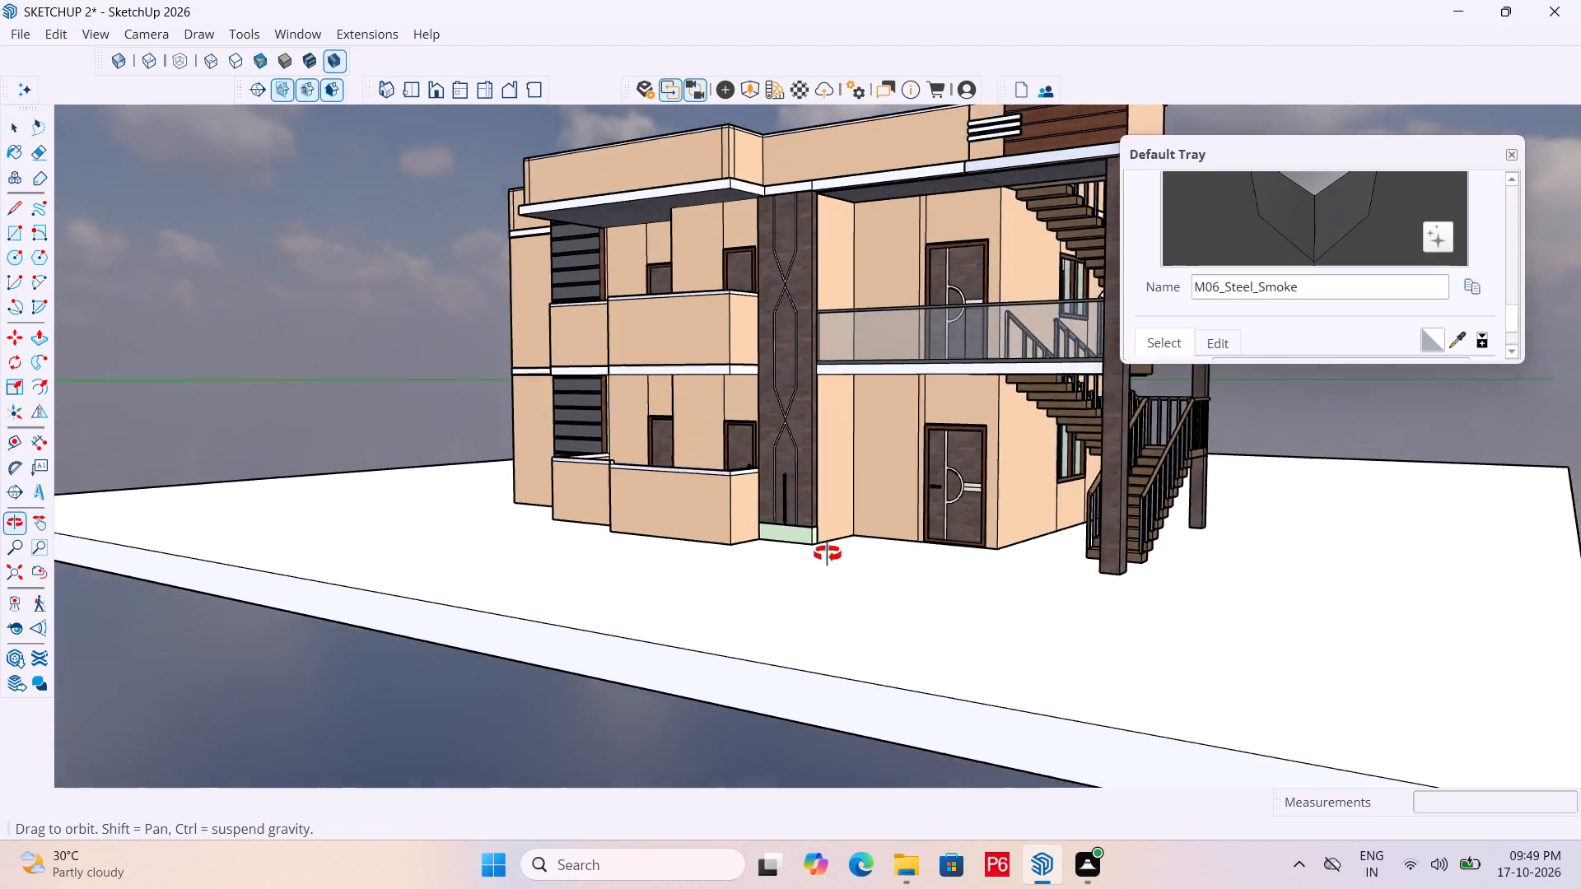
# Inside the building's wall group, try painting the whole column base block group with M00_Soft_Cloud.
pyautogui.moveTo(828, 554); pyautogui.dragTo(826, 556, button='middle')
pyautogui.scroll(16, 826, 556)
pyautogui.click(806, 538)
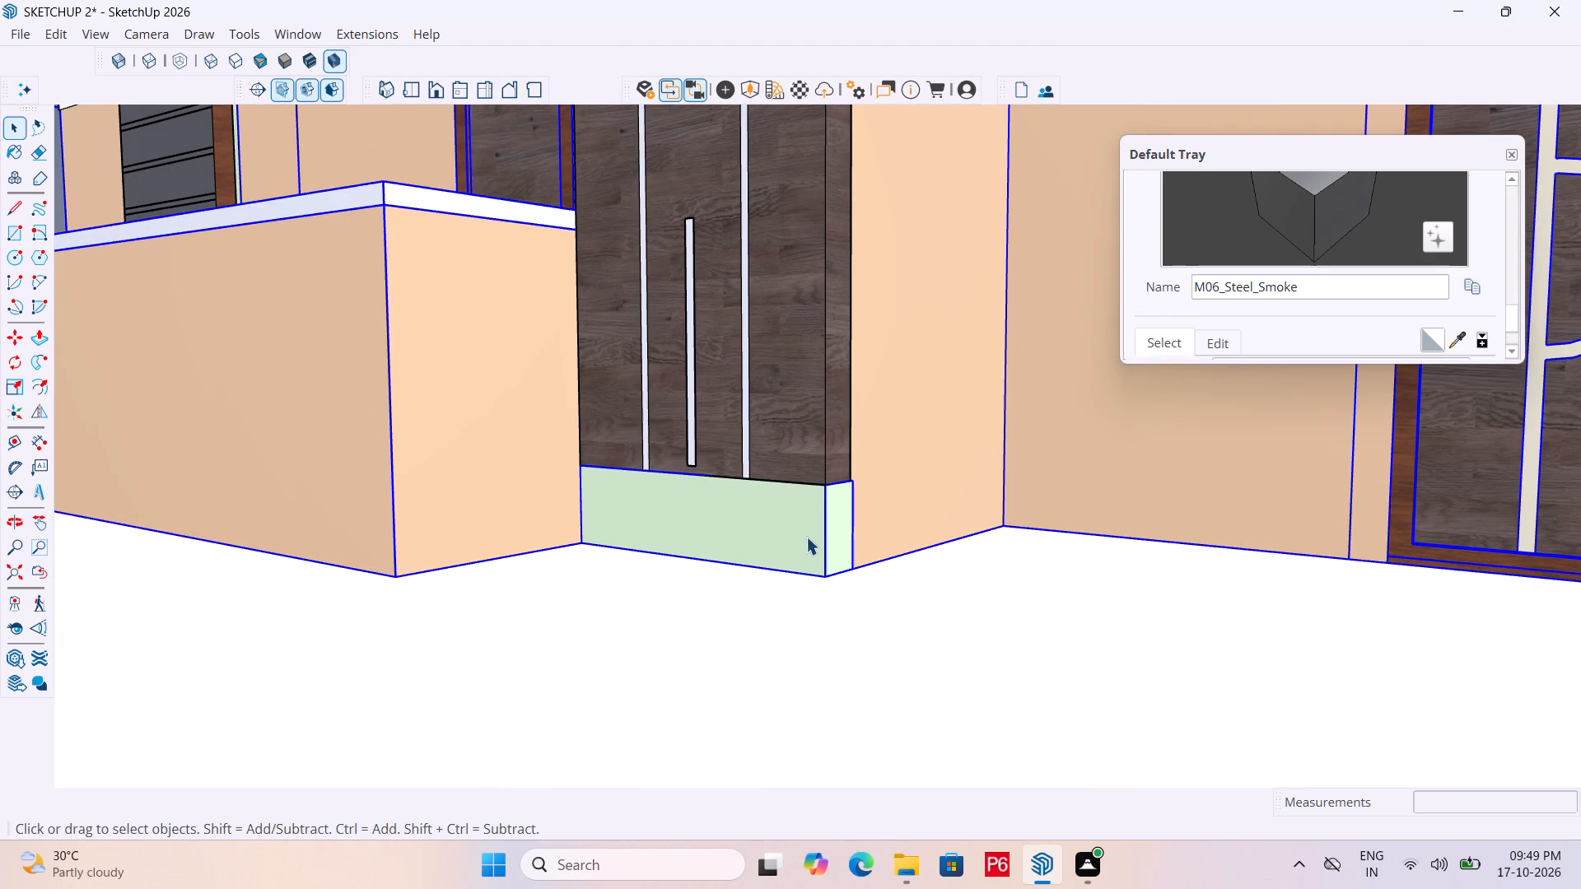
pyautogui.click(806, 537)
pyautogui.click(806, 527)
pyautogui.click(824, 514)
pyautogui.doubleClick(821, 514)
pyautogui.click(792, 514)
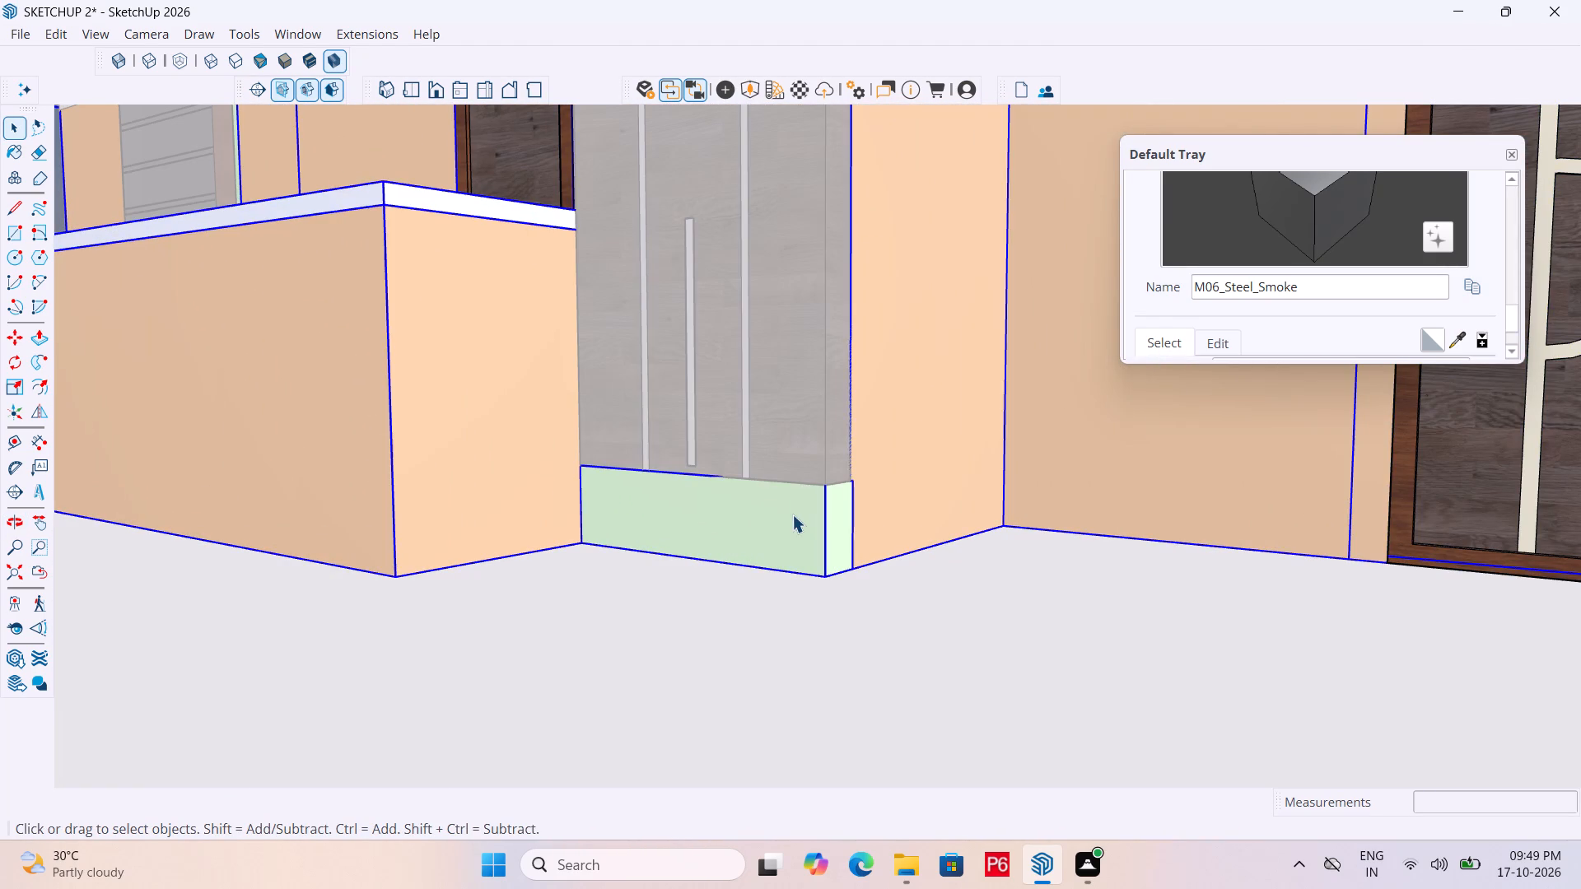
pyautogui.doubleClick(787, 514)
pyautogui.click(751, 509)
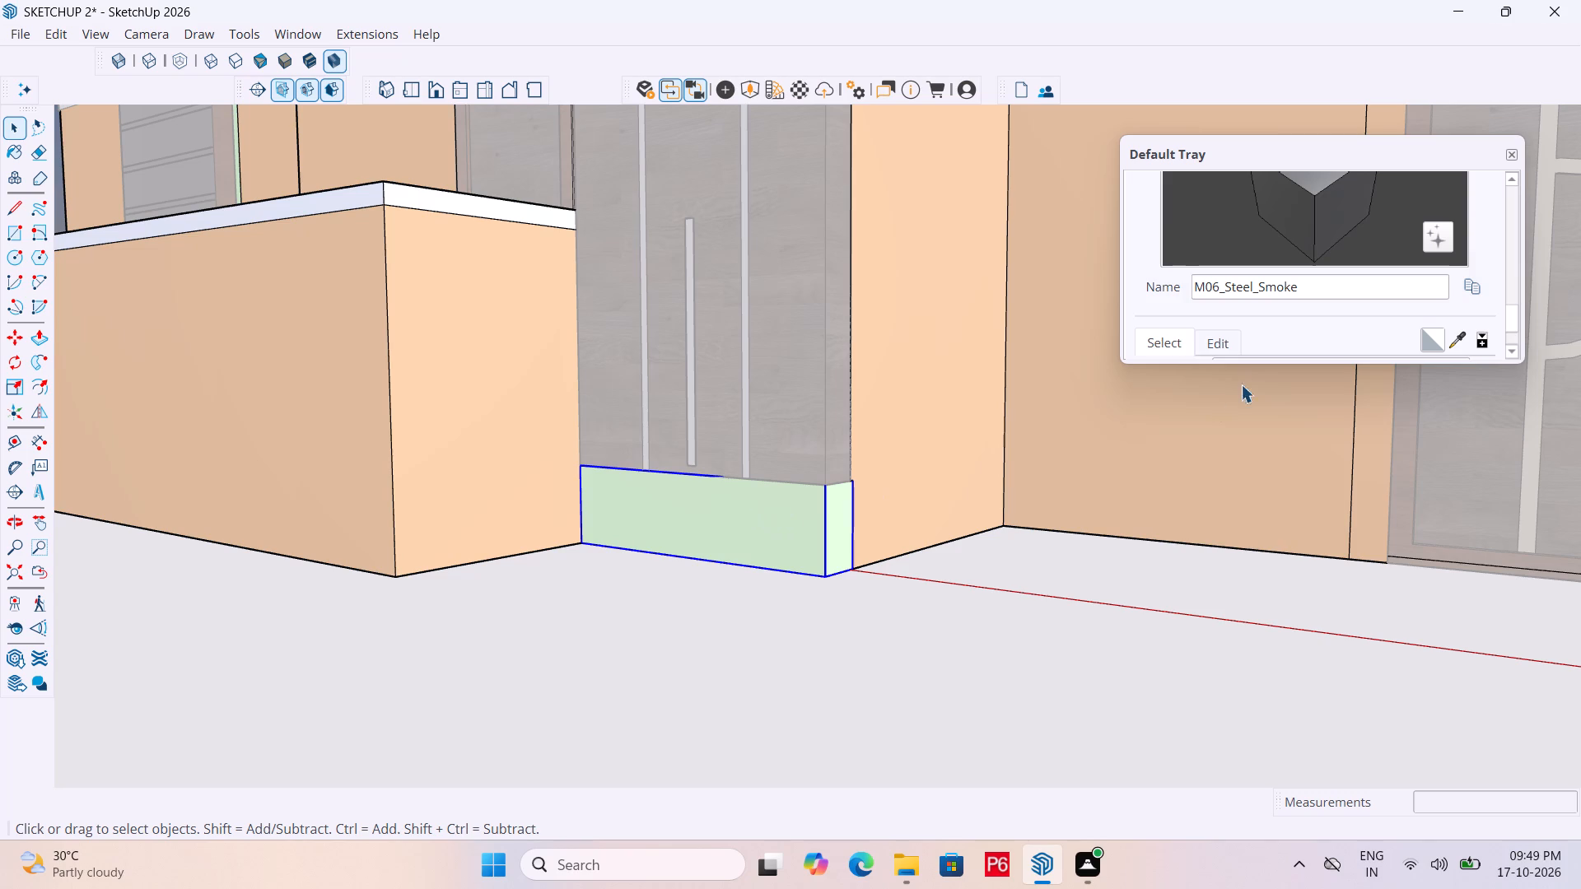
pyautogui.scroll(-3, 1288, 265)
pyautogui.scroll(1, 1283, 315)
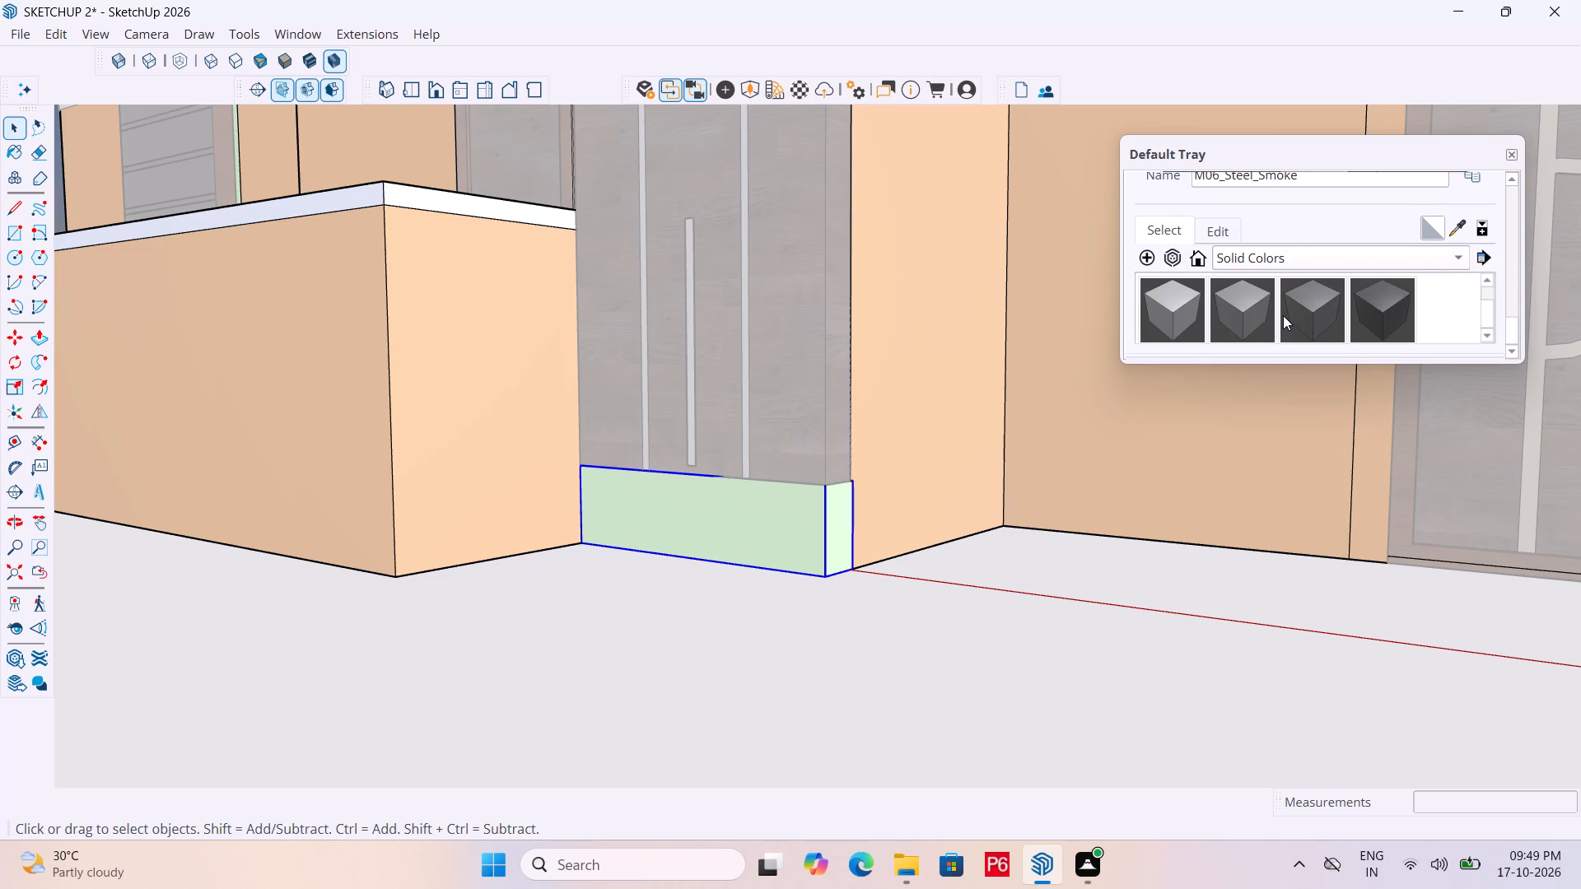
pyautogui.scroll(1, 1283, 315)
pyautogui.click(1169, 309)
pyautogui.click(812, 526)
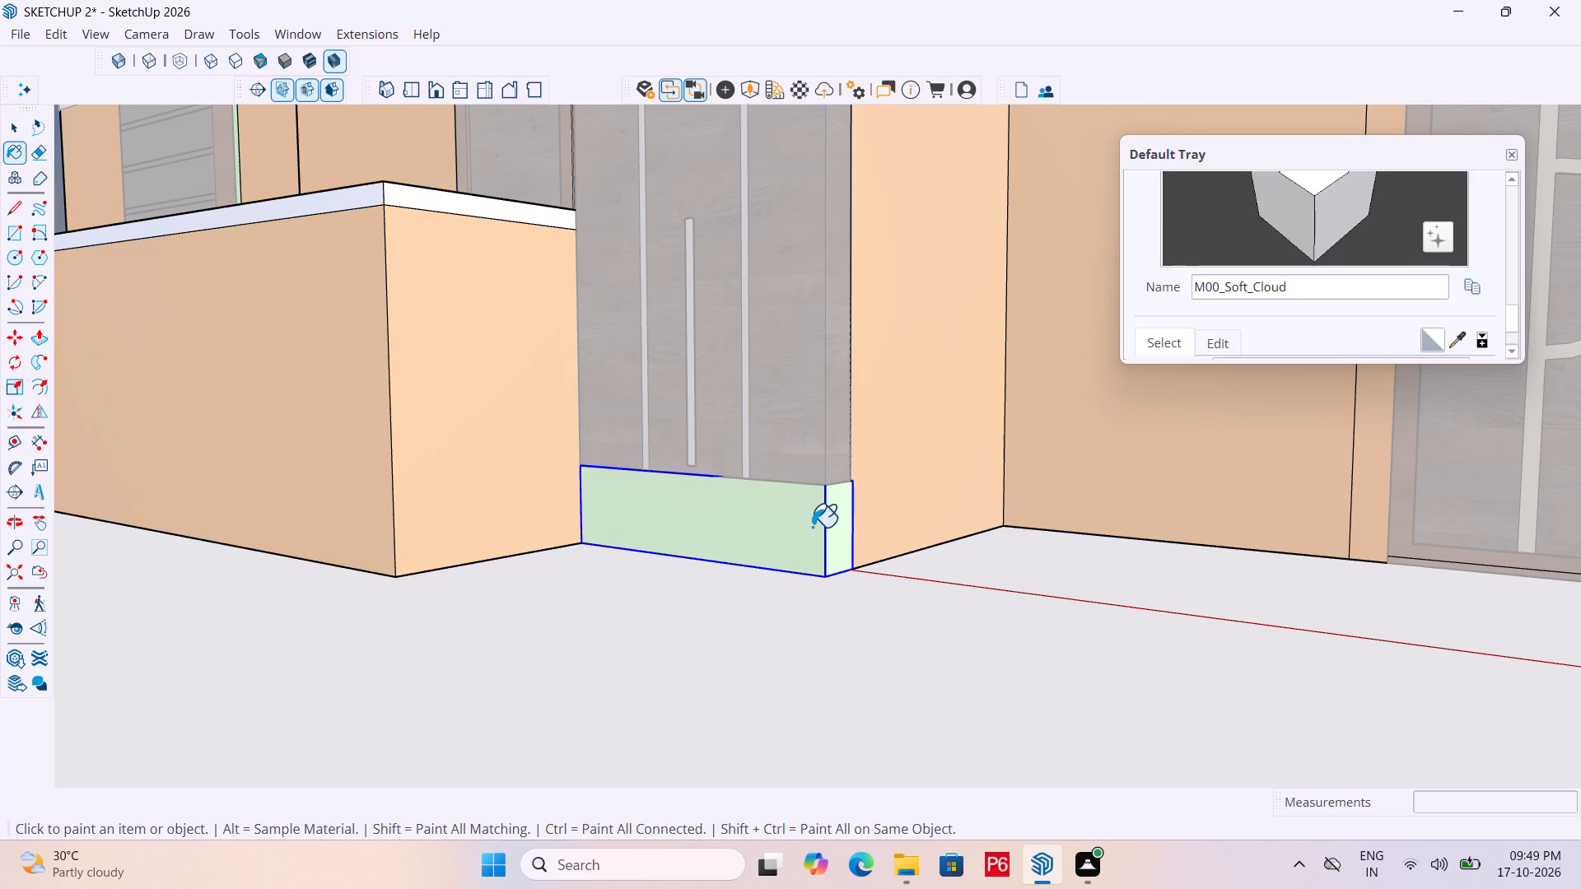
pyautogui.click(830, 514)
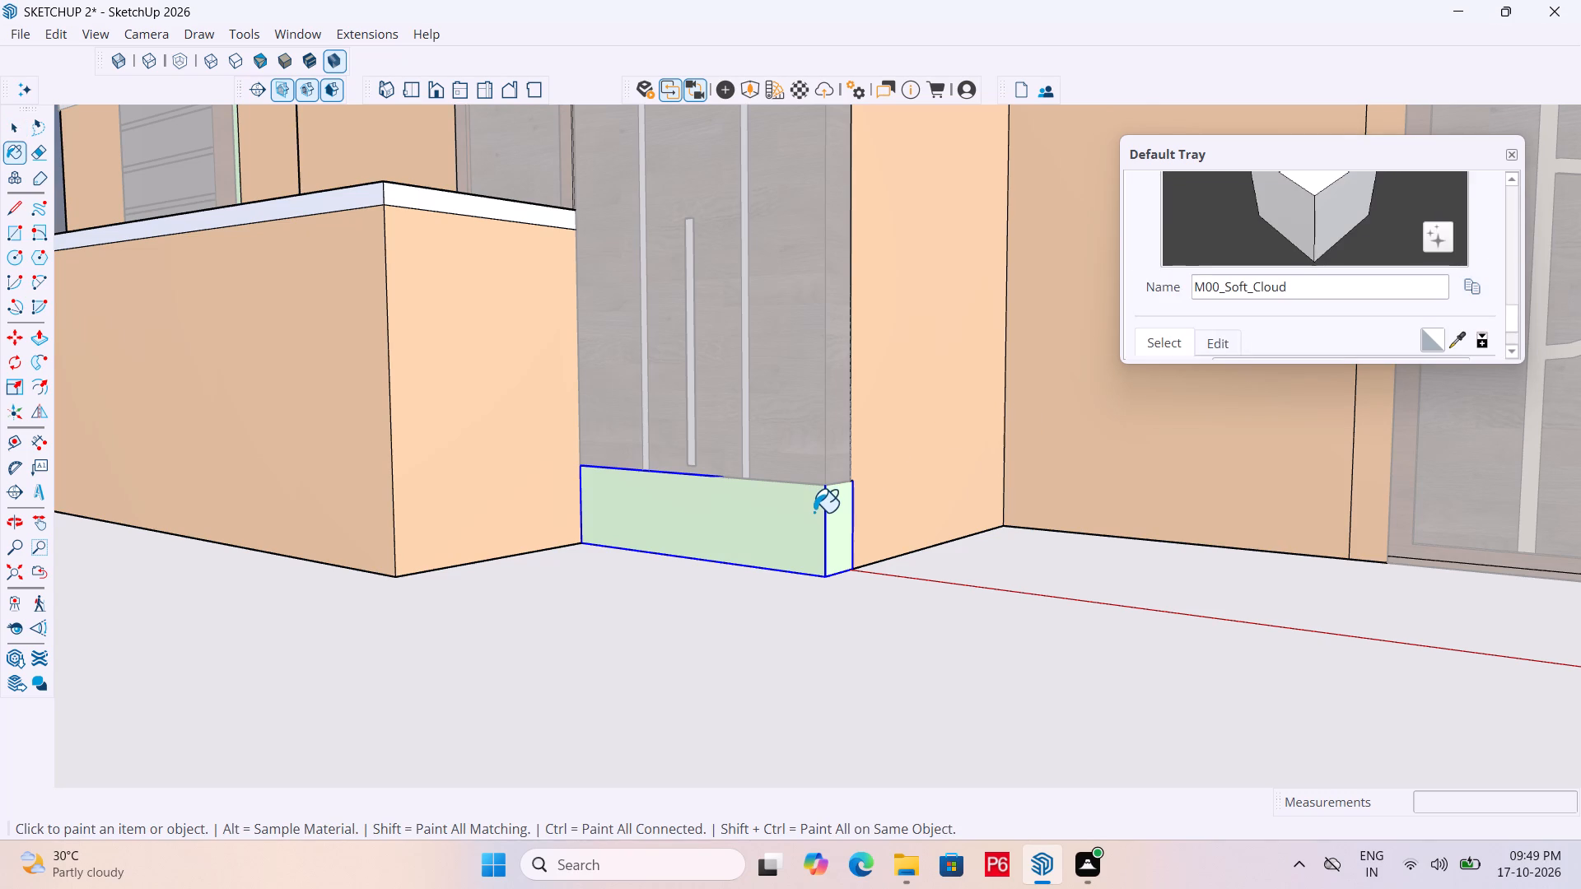
# Open the base block's group, paint its front and side faces with M00_Soft_Cloud, and leave the groups.
pyautogui.press('space')
pyautogui.doubleClick(806, 520)
pyautogui.click(800, 520)
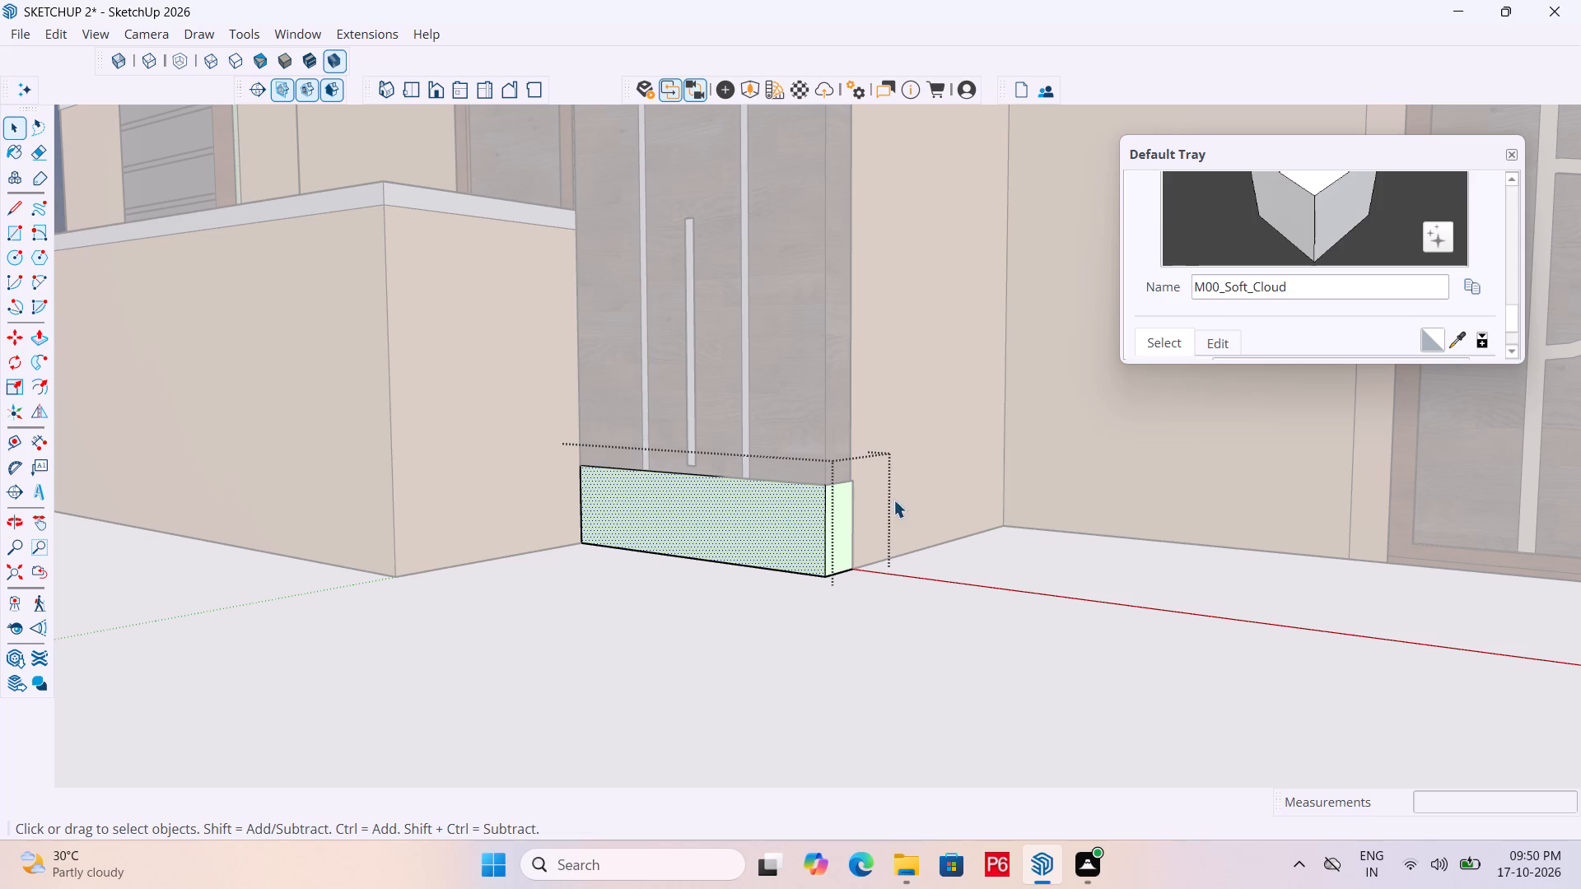
pyautogui.scroll(-2, 1224, 308)
pyautogui.click(1178, 310)
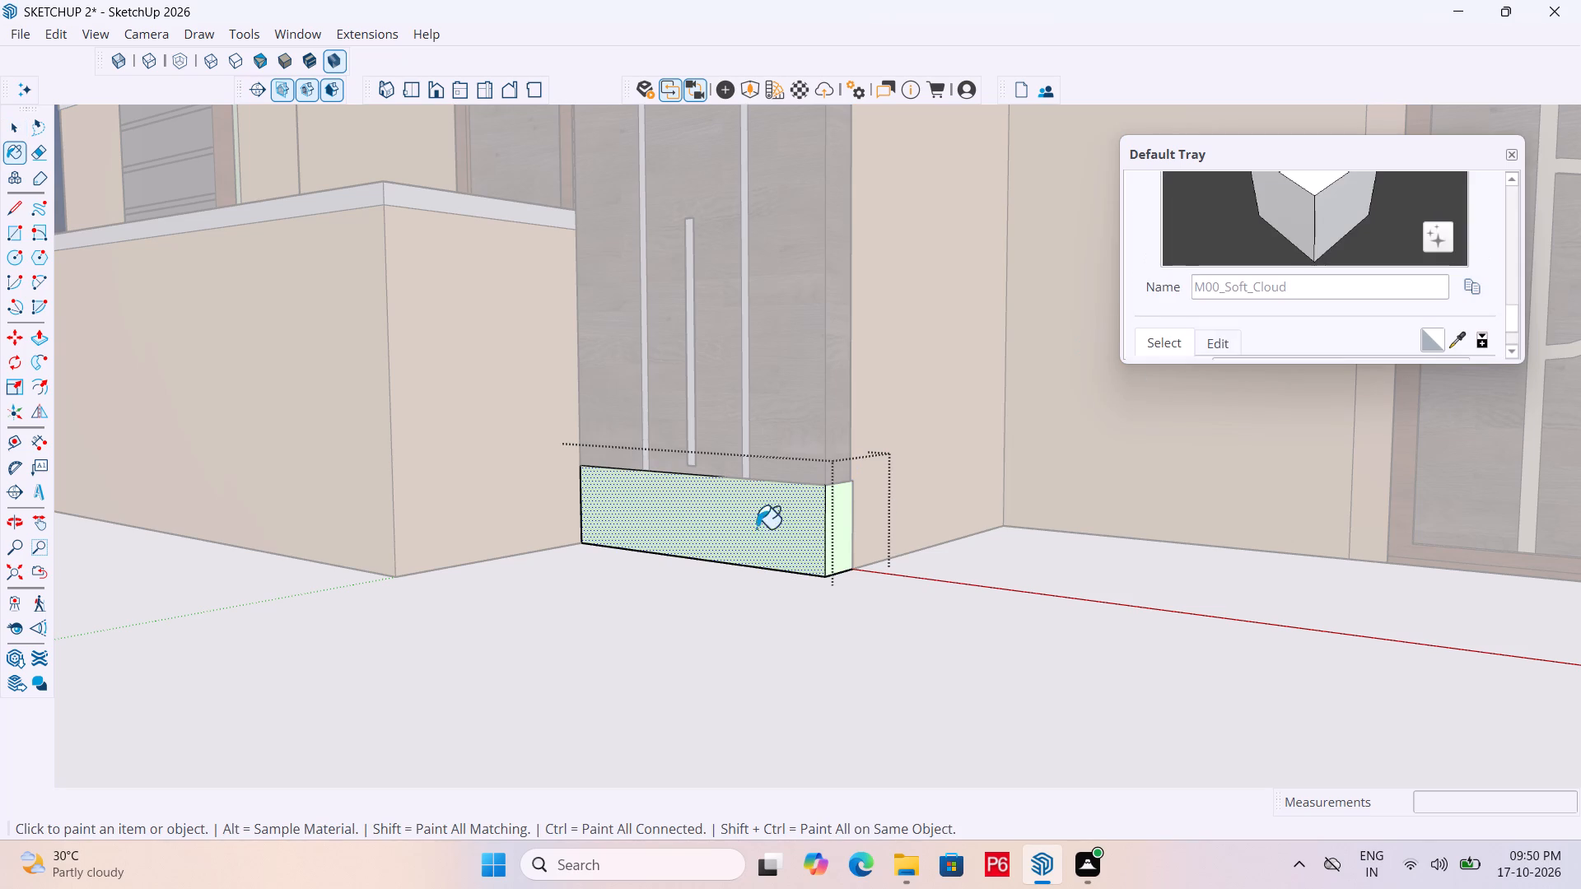
pyautogui.moveTo(774, 536); pyautogui.dragTo(790, 525)
pyautogui.scroll(4, 842, 516)
pyautogui.click(837, 514)
pyautogui.scroll(-6, 843, 481)
pyautogui.scroll(-3, 807, 549)
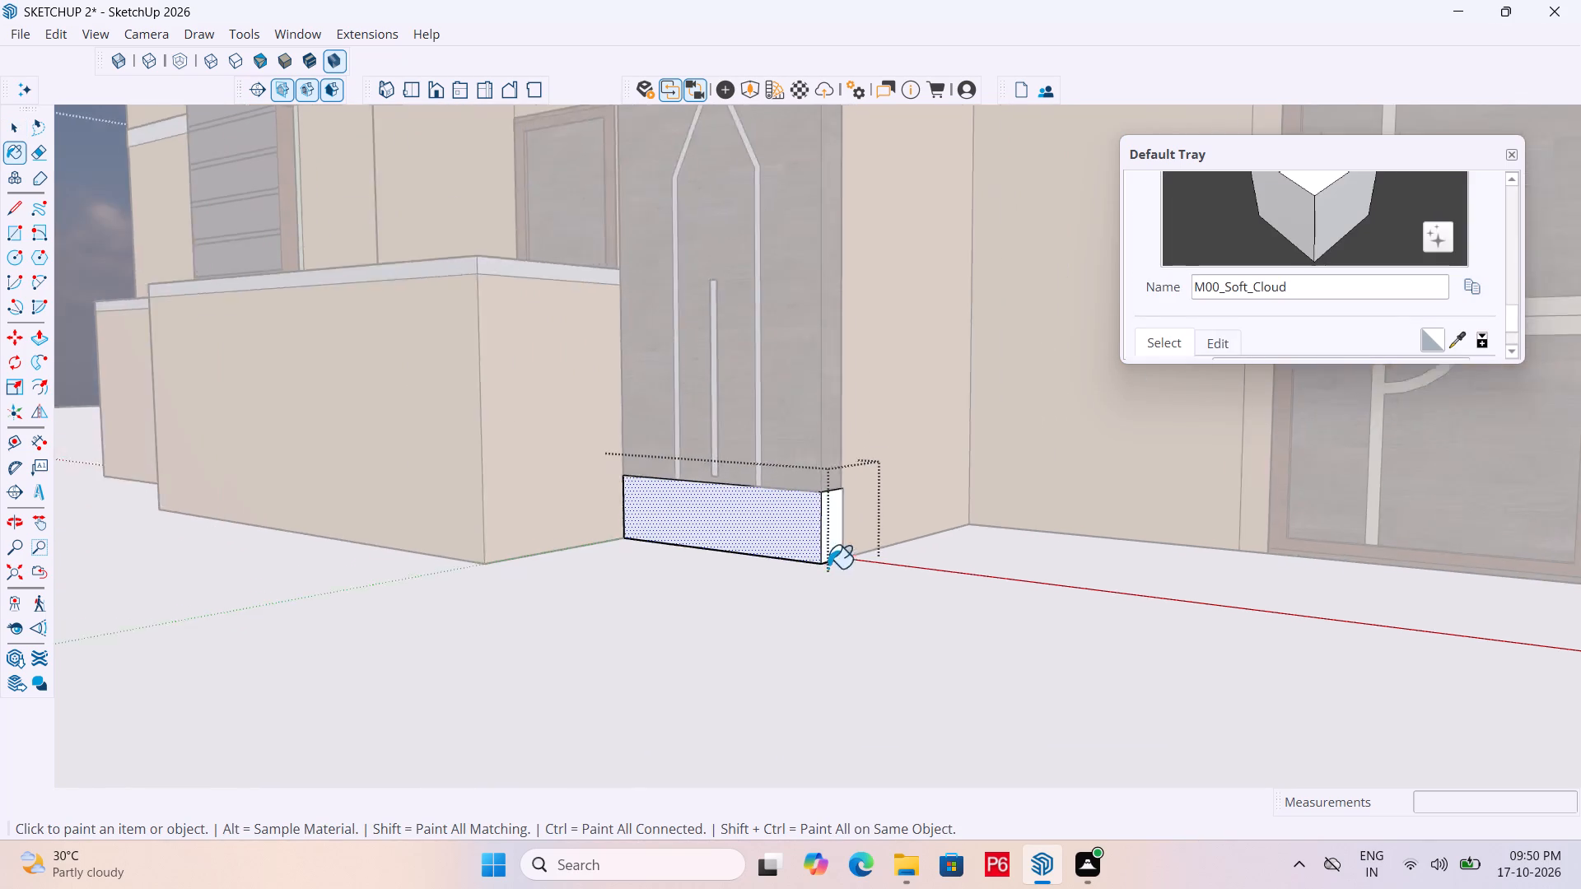
pyautogui.scroll(-10, 828, 568)
pyautogui.press('space')
pyautogui.click(364, 344)
pyautogui.tripleClick(250, 320)
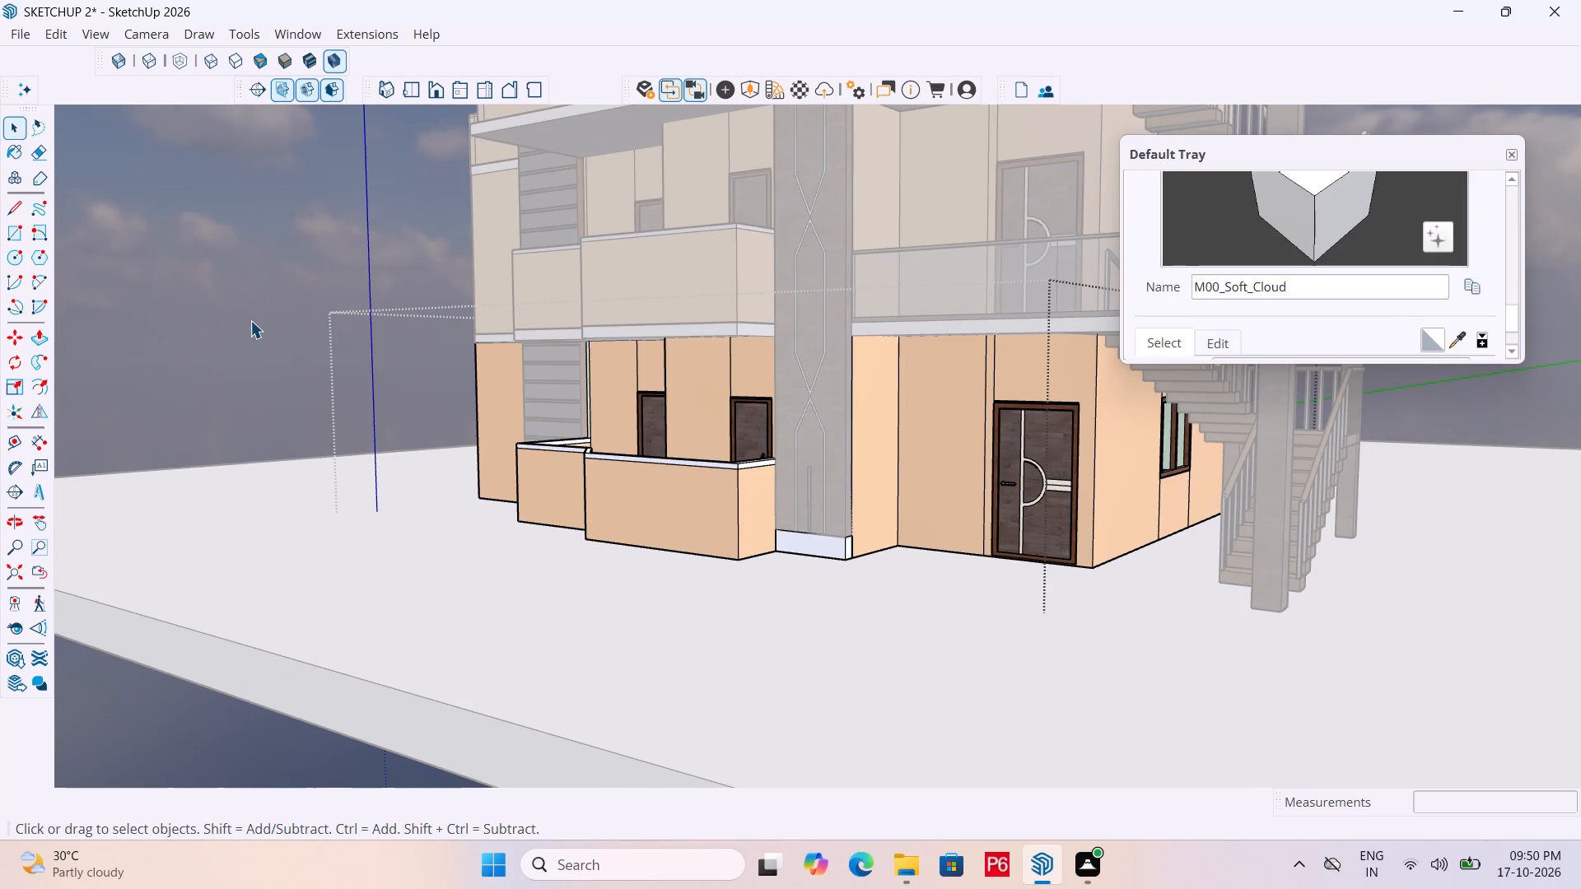
pyautogui.tripleClick(250, 320)
pyautogui.doubleClick(250, 320)
# Save the model.
pyautogui.hotkey('ctrl', 's')
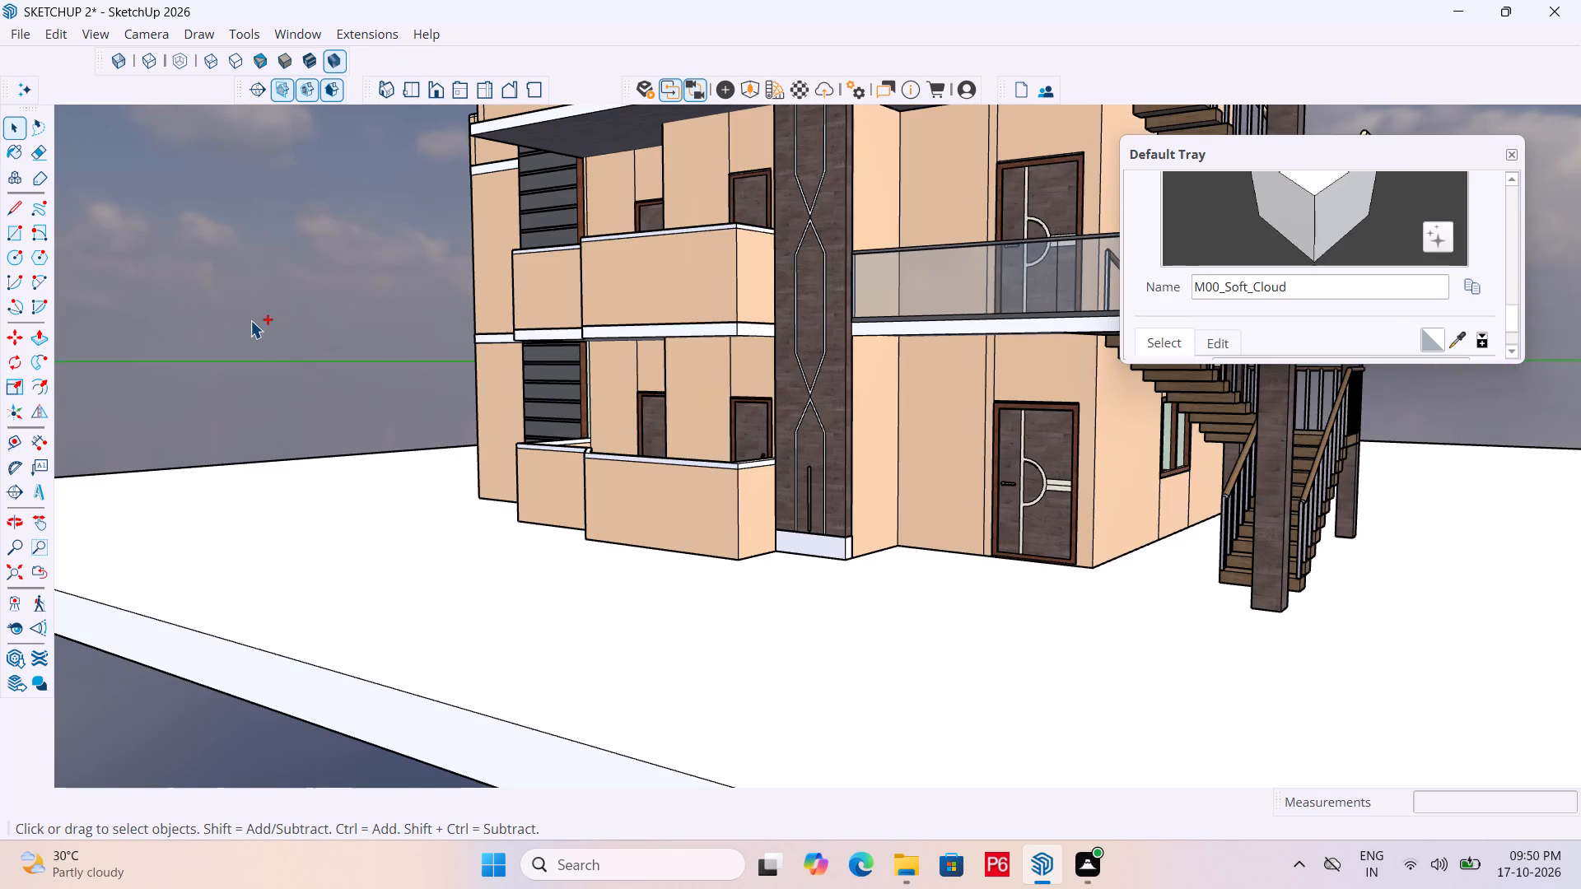
pyautogui.hotkey('ctrl', 's')
pyautogui.hotkey('ctrl', 's')
pyautogui.hotkey('ctrl', 's')
# Inside the facade column's group, copy the short vertical strip 7' 3 13/16" up the column, just above the lower crossing.
pyautogui.scroll(-4, 413, 454)
pyautogui.scroll(-4, 632, 524)
pyautogui.moveTo(768, 465); pyautogui.dragTo(773, 538, button='middle')
pyautogui.scroll(4, 810, 363)
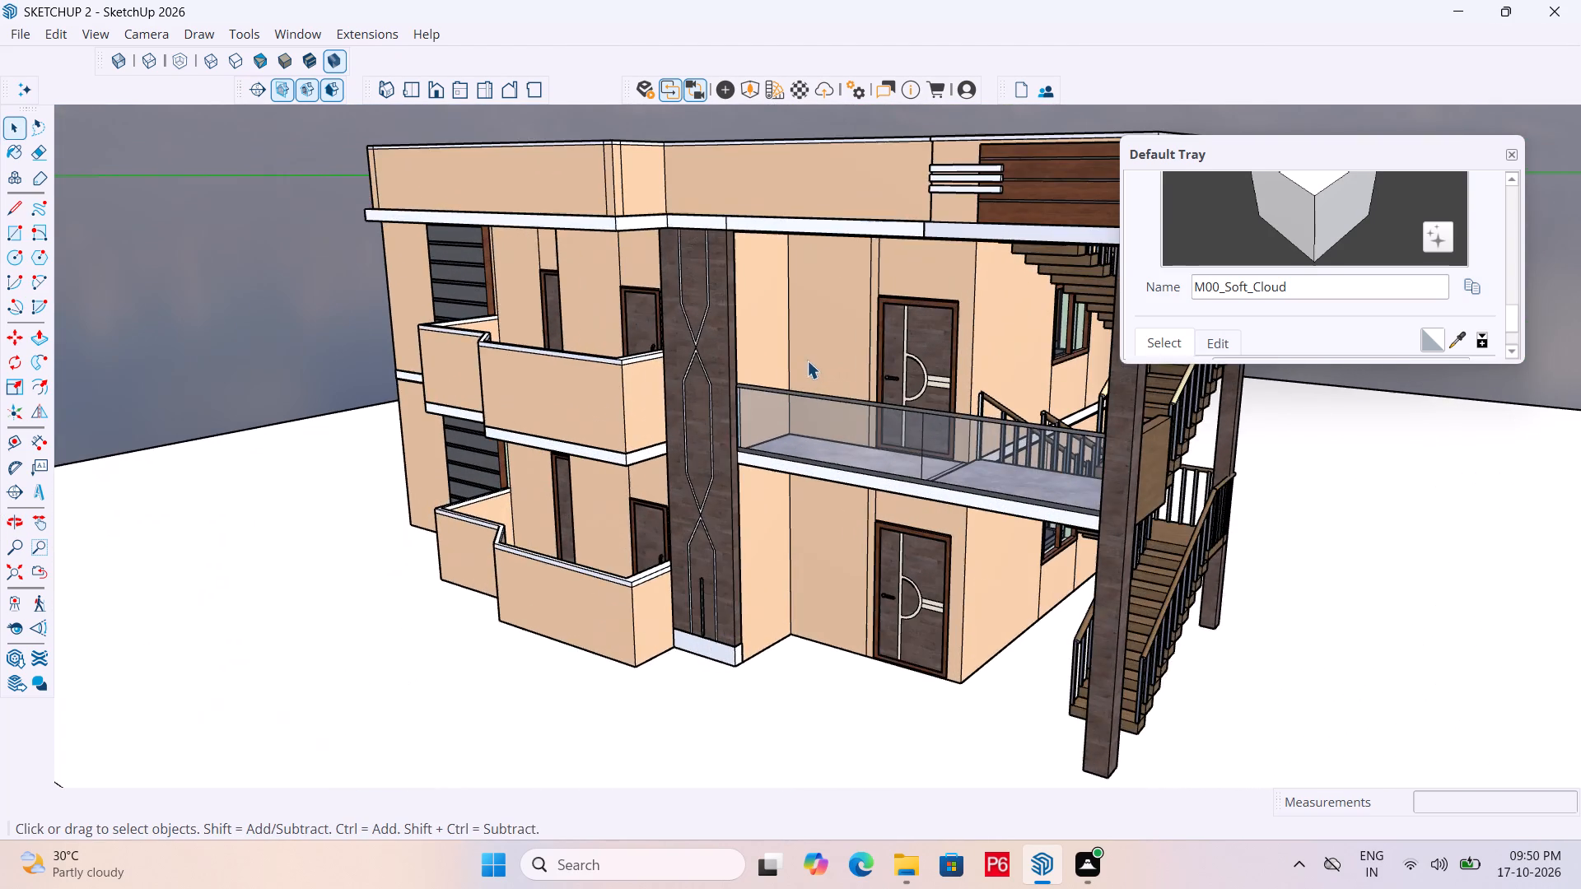
pyautogui.scroll(12, 693, 548)
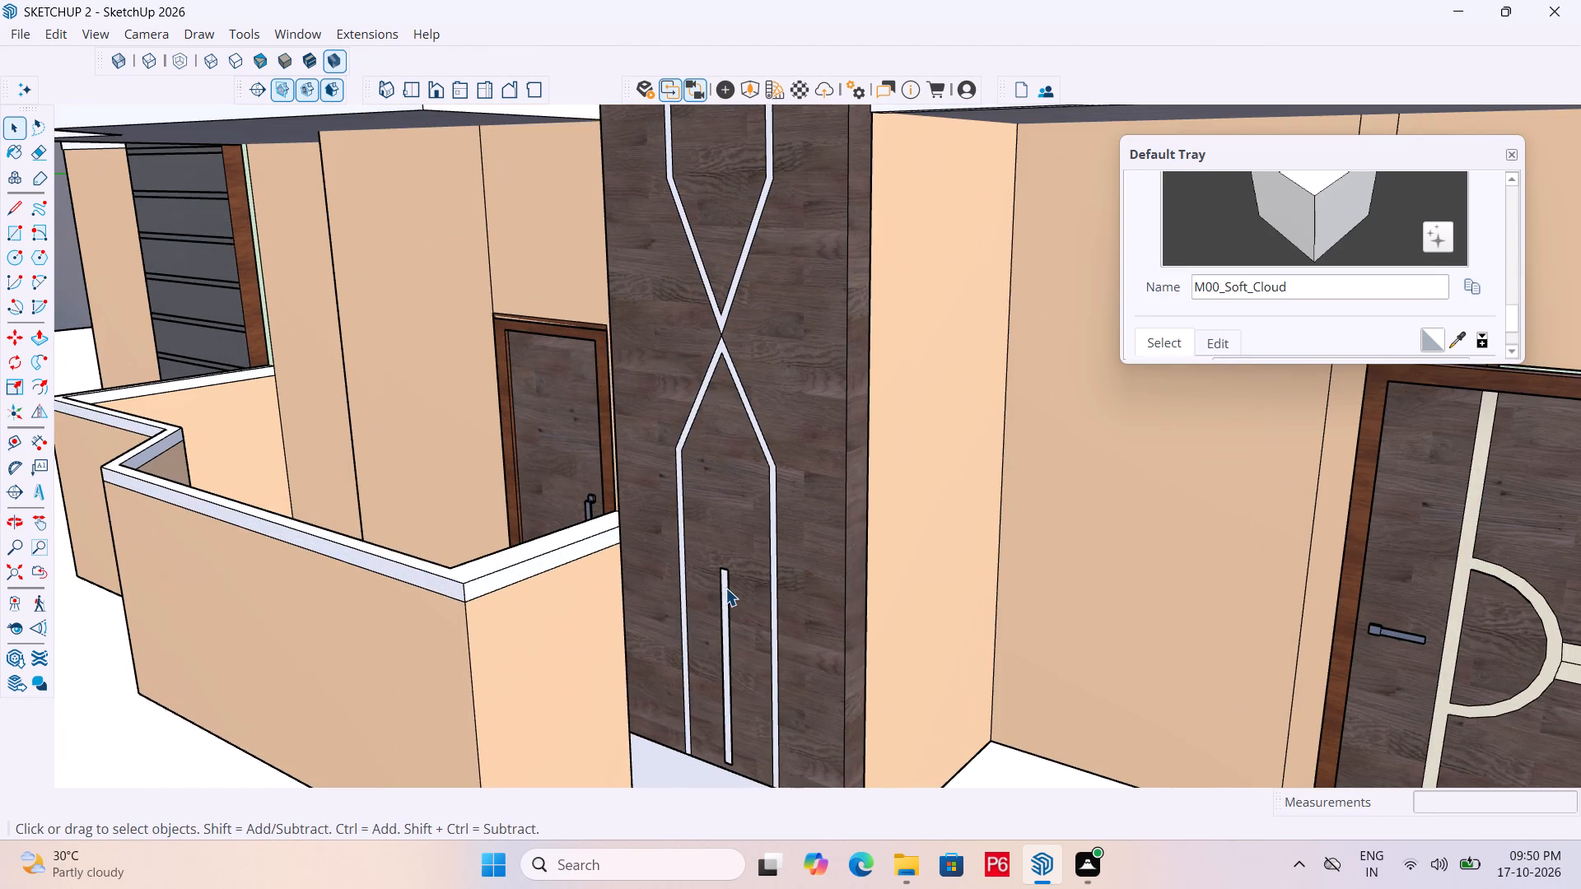
pyautogui.click(725, 588)
pyautogui.doubleClick(725, 588)
pyautogui.click(725, 587)
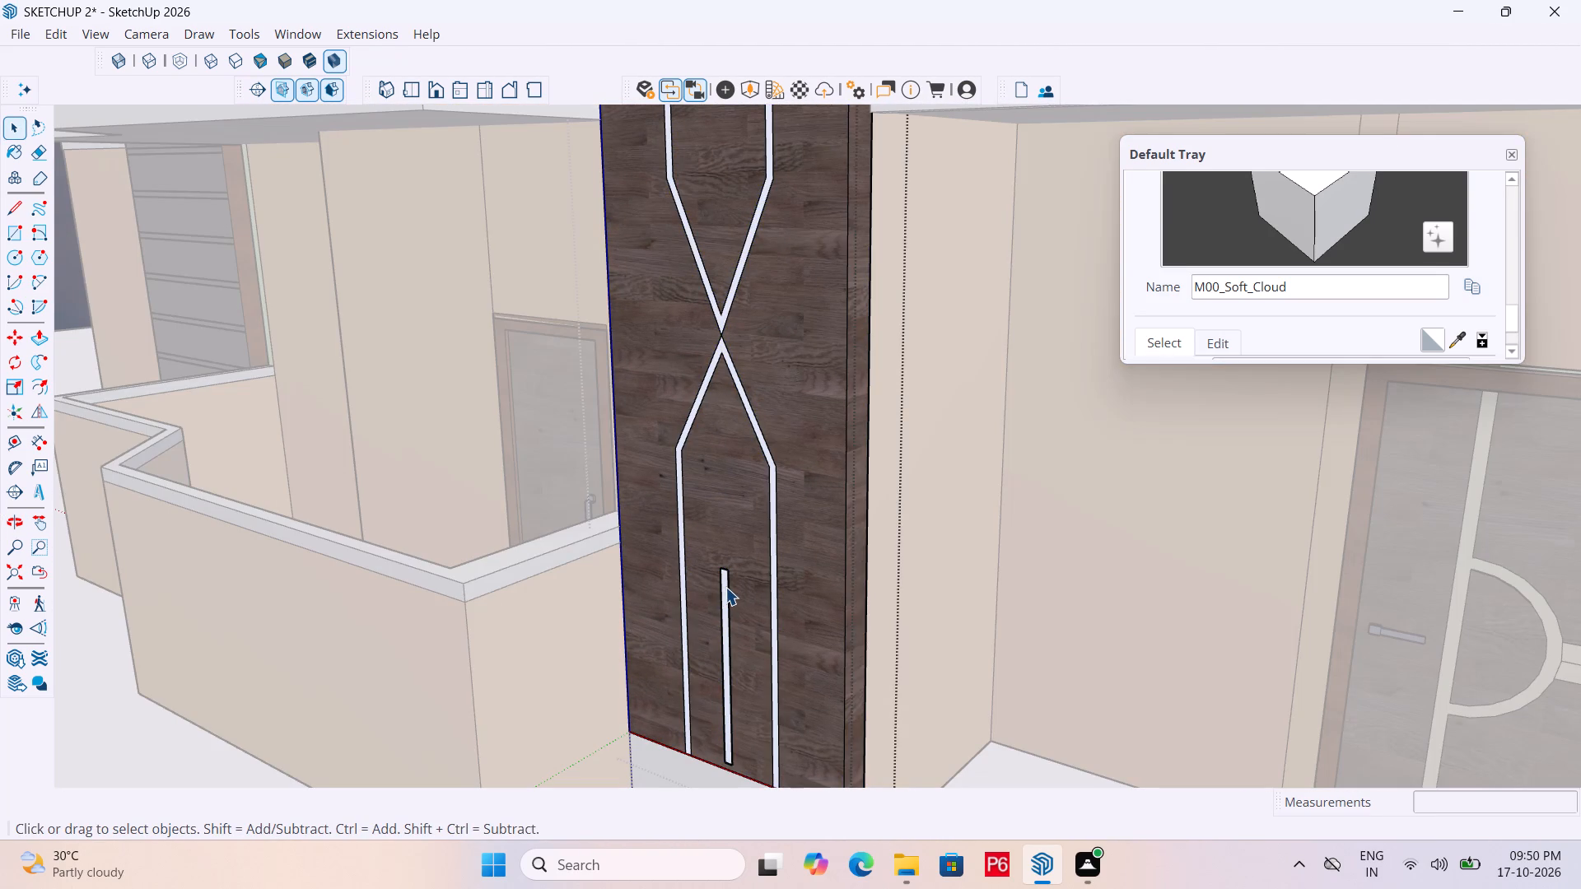
pyautogui.press('m')
pyautogui.scroll(9, 735, 773)
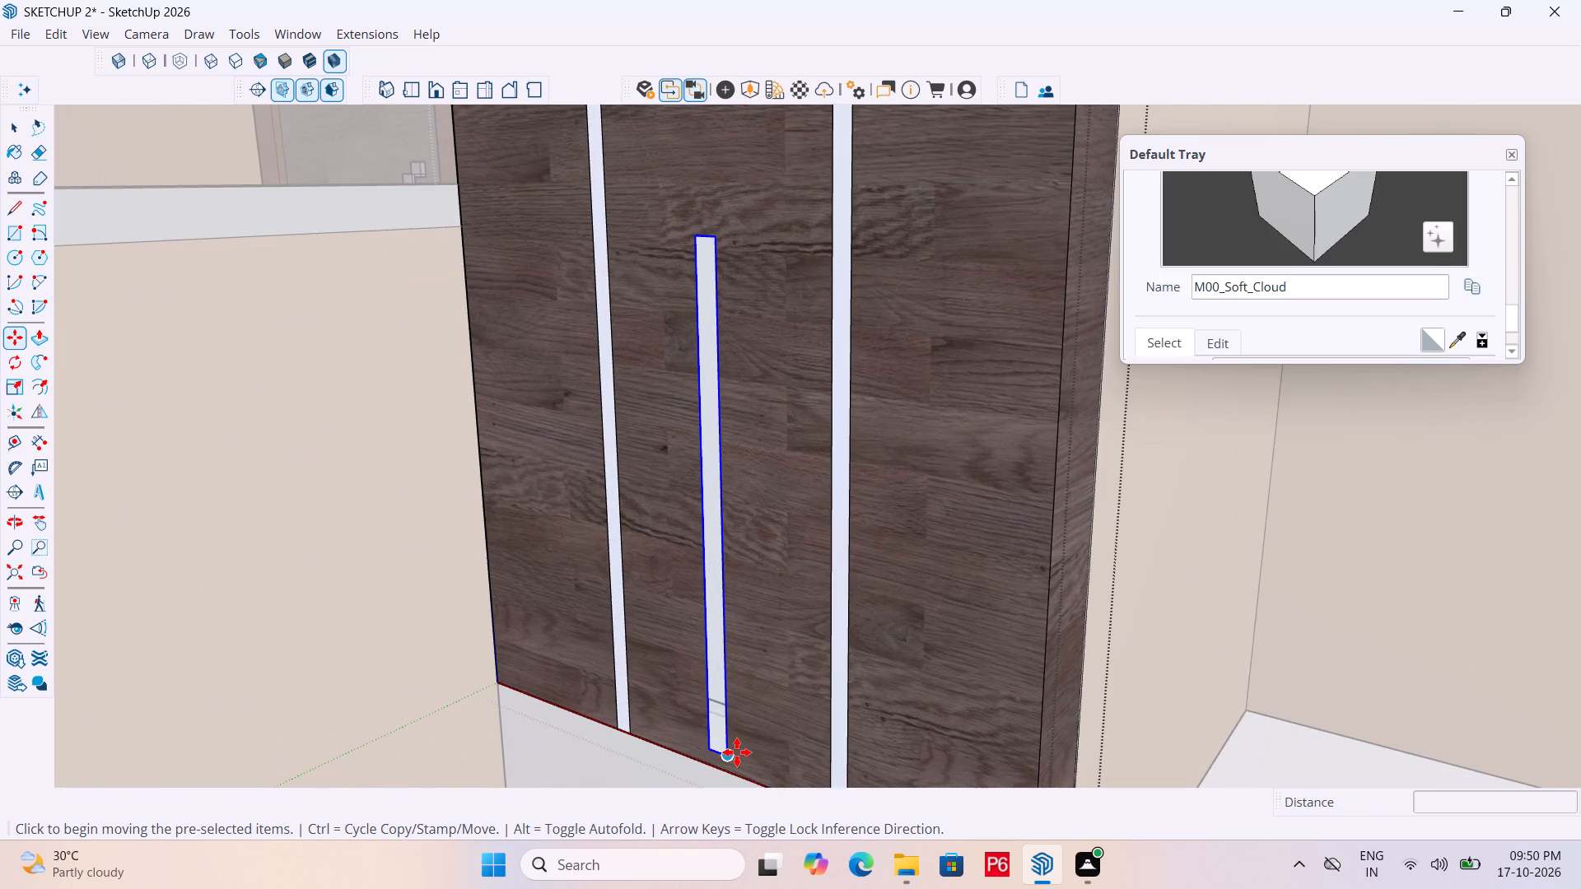
pyautogui.click(737, 752)
pyautogui.scroll(-5, 686, 355)
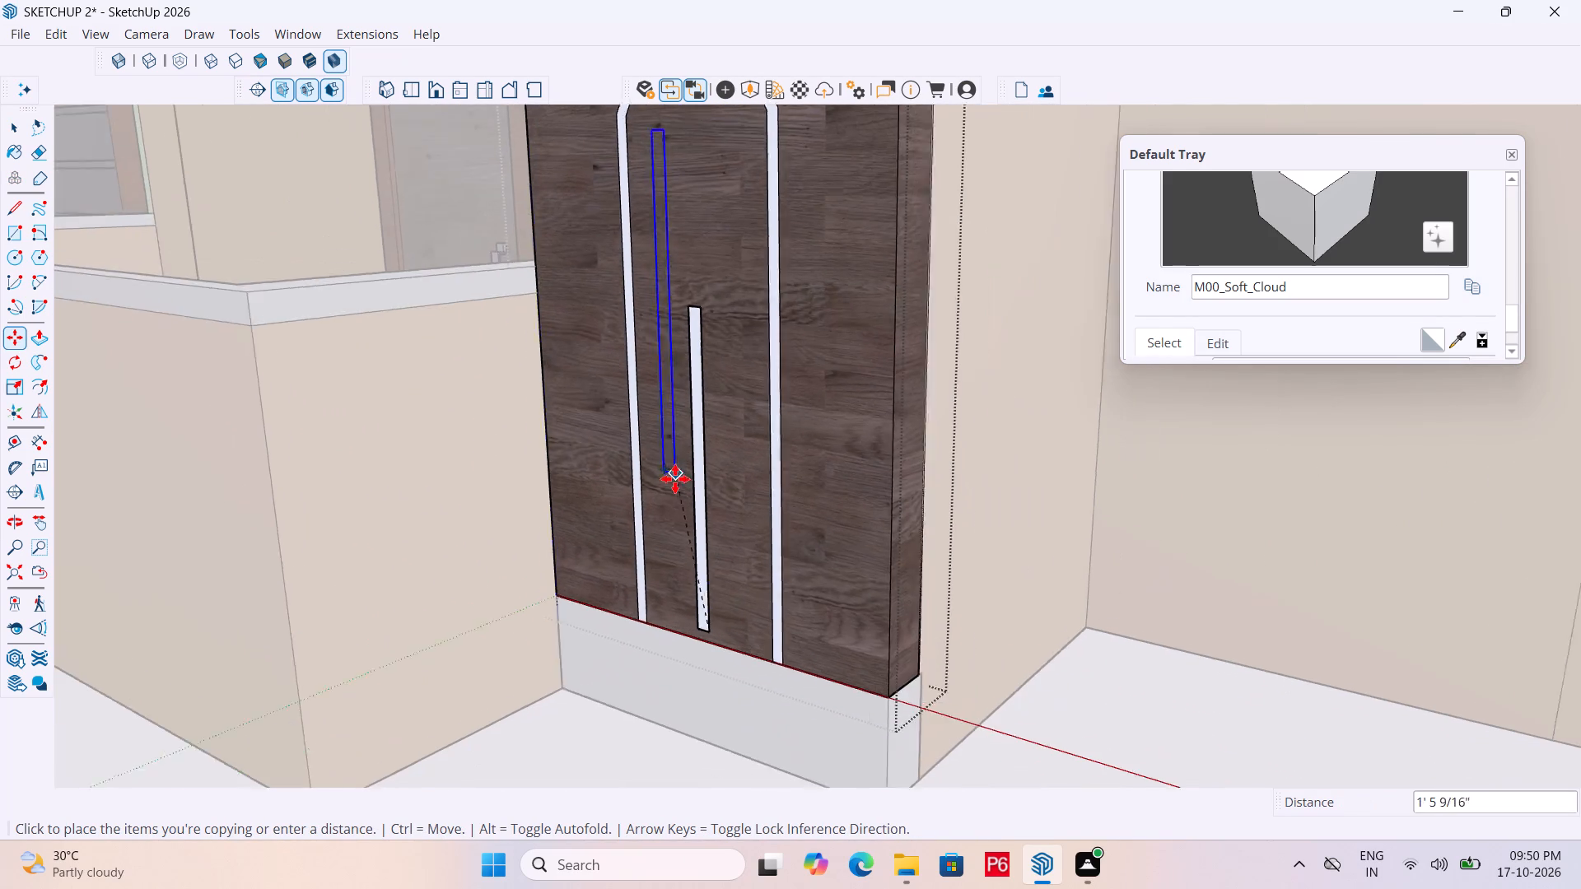
pyautogui.scroll(-7, 675, 479)
pyautogui.moveTo(698, 239); pyautogui.dragTo(719, 487, button='middle')
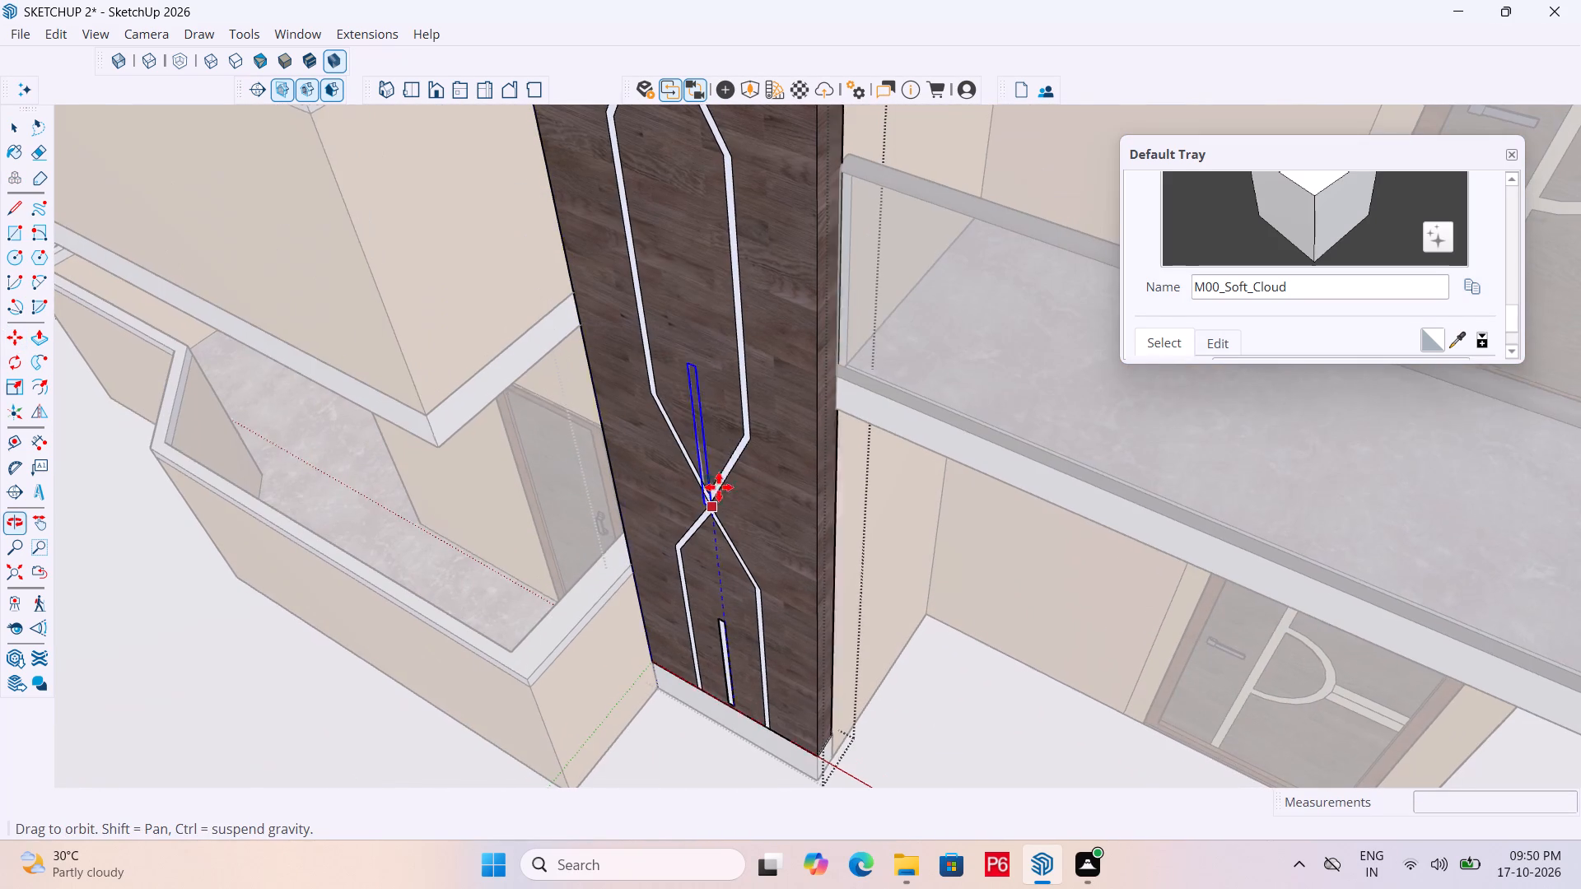
pyautogui.moveTo(719, 487); pyautogui.dragTo(719, 491, button='middle')
pyautogui.doubleClick(714, 451)
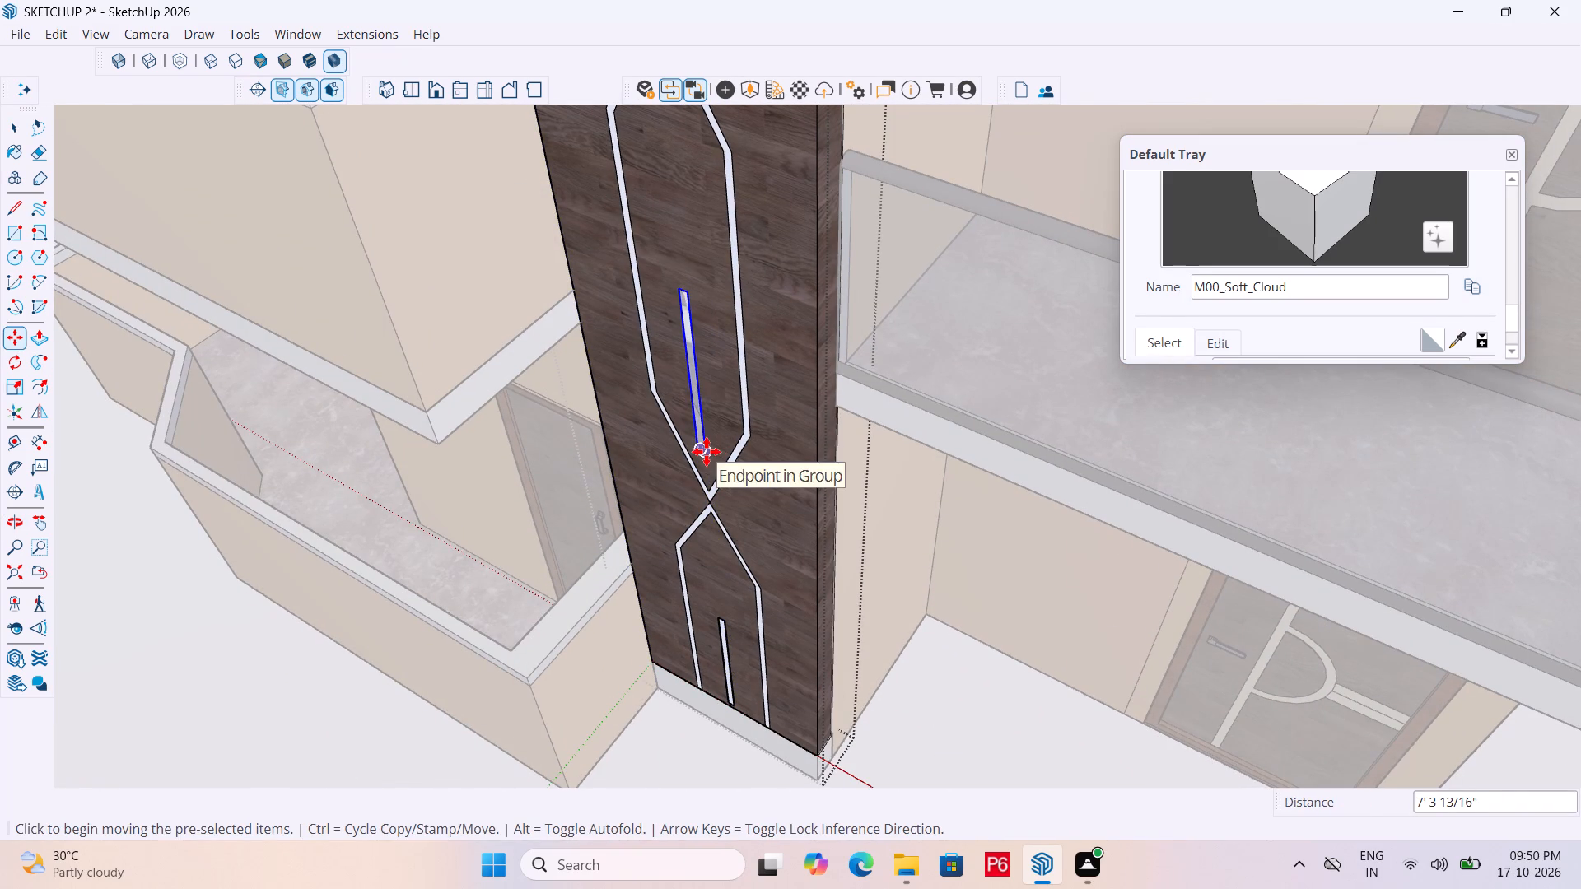
# Copy the raised strip 3' 2 5/8" further up, within the same diamond-shaped outline on the column.
pyautogui.click(707, 452)
pyautogui.scroll(-2, 674, 296)
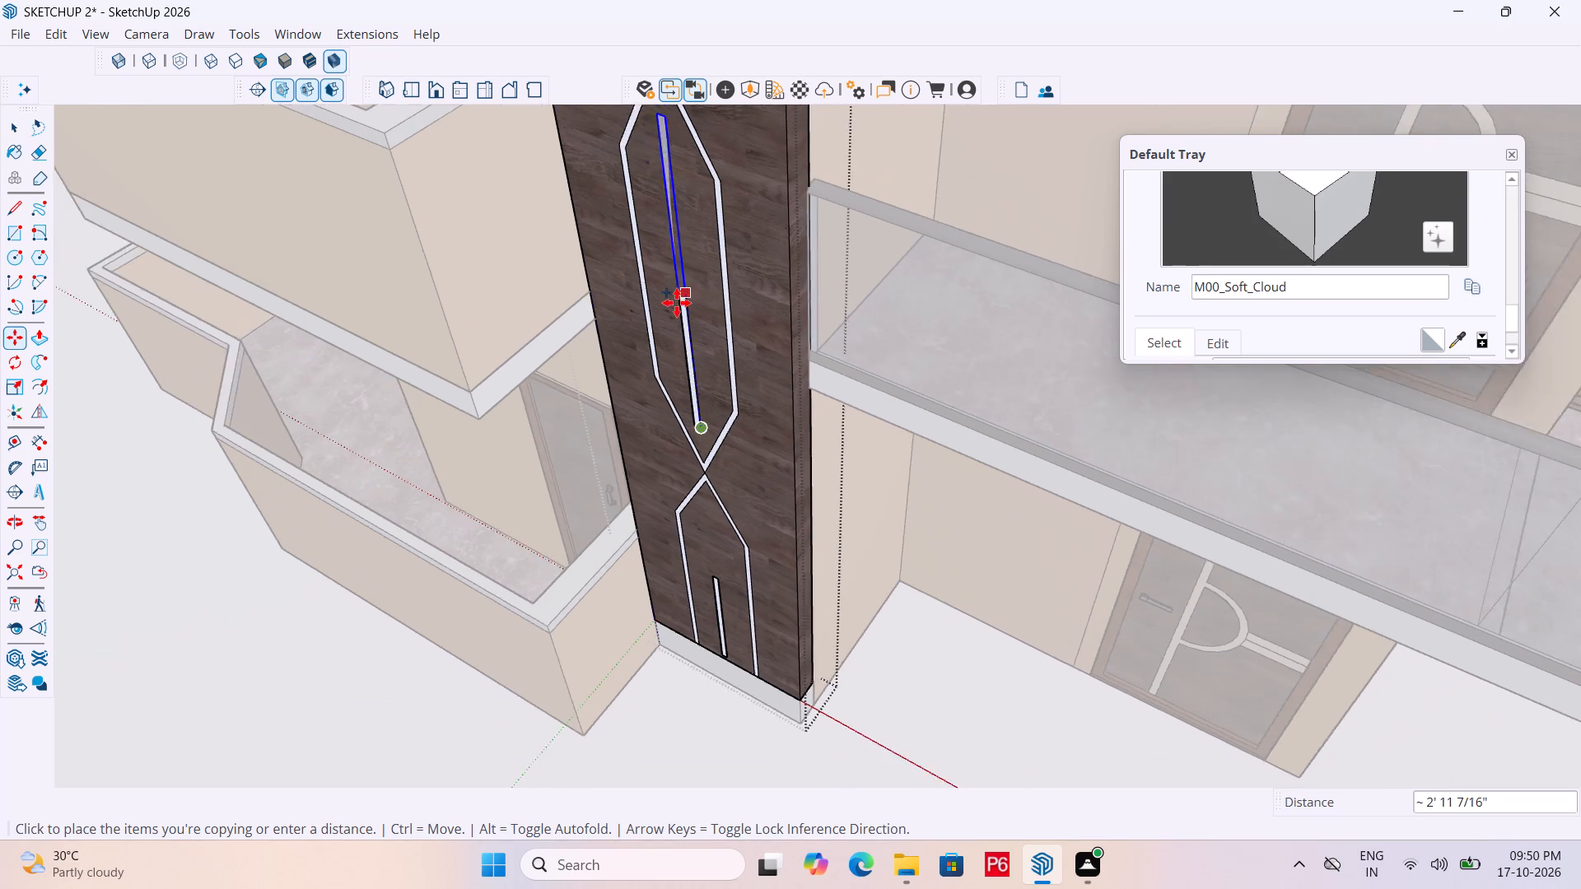
pyautogui.scroll(-2, 677, 303)
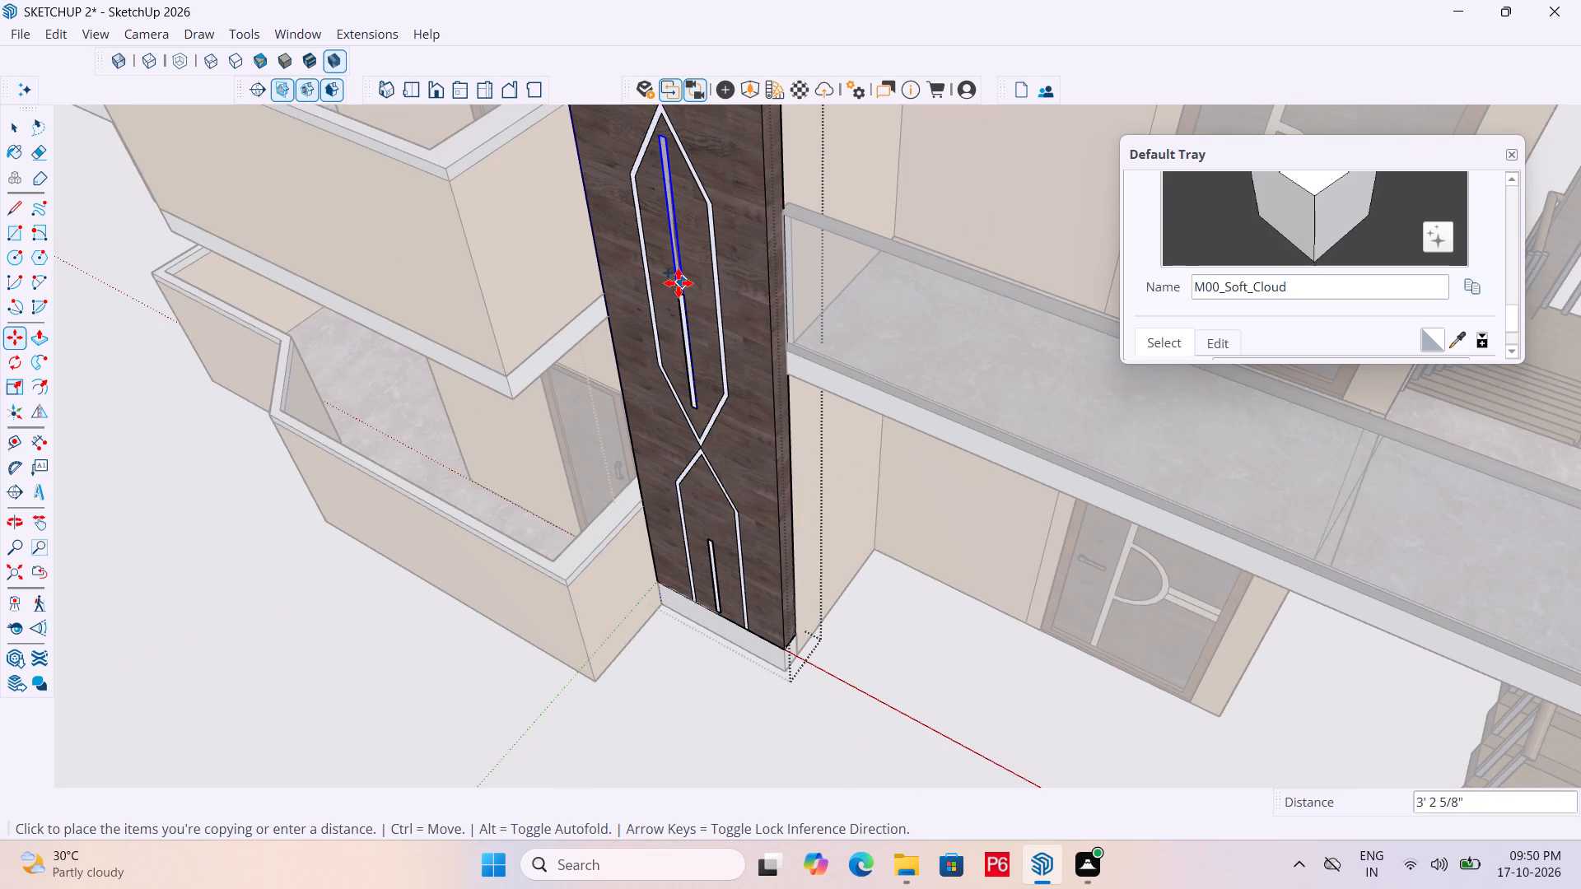
pyautogui.click(679, 283)
# Copy the strip another 4' 11 1/4" up the column, above the upper crossing.
pyautogui.click(686, 283)
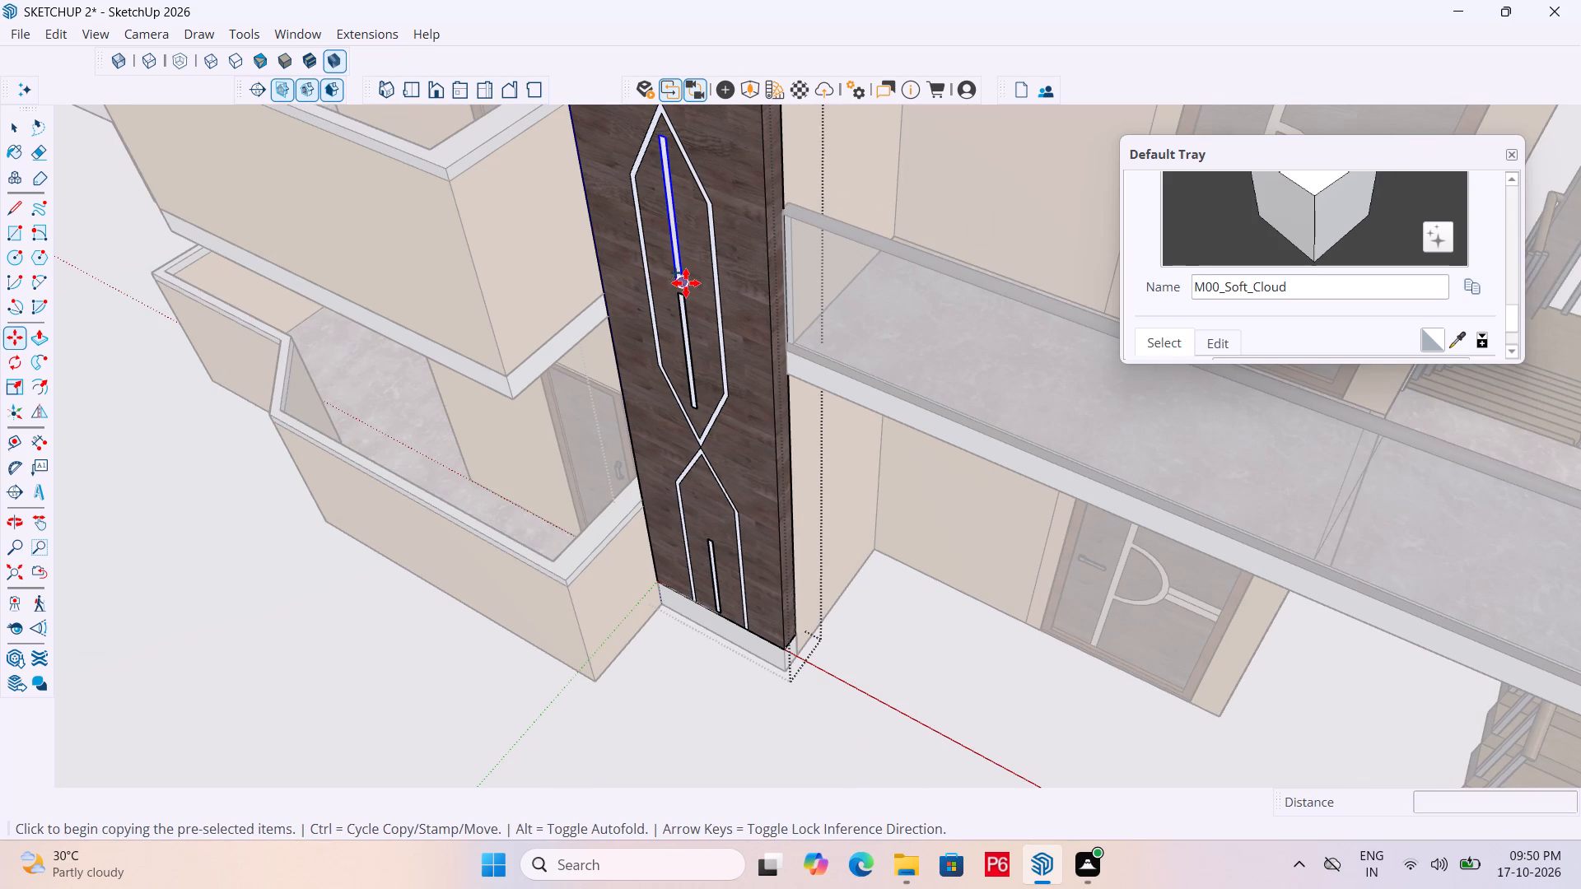
pyautogui.scroll(-5, 617, 412)
pyautogui.scroll(4, 661, 250)
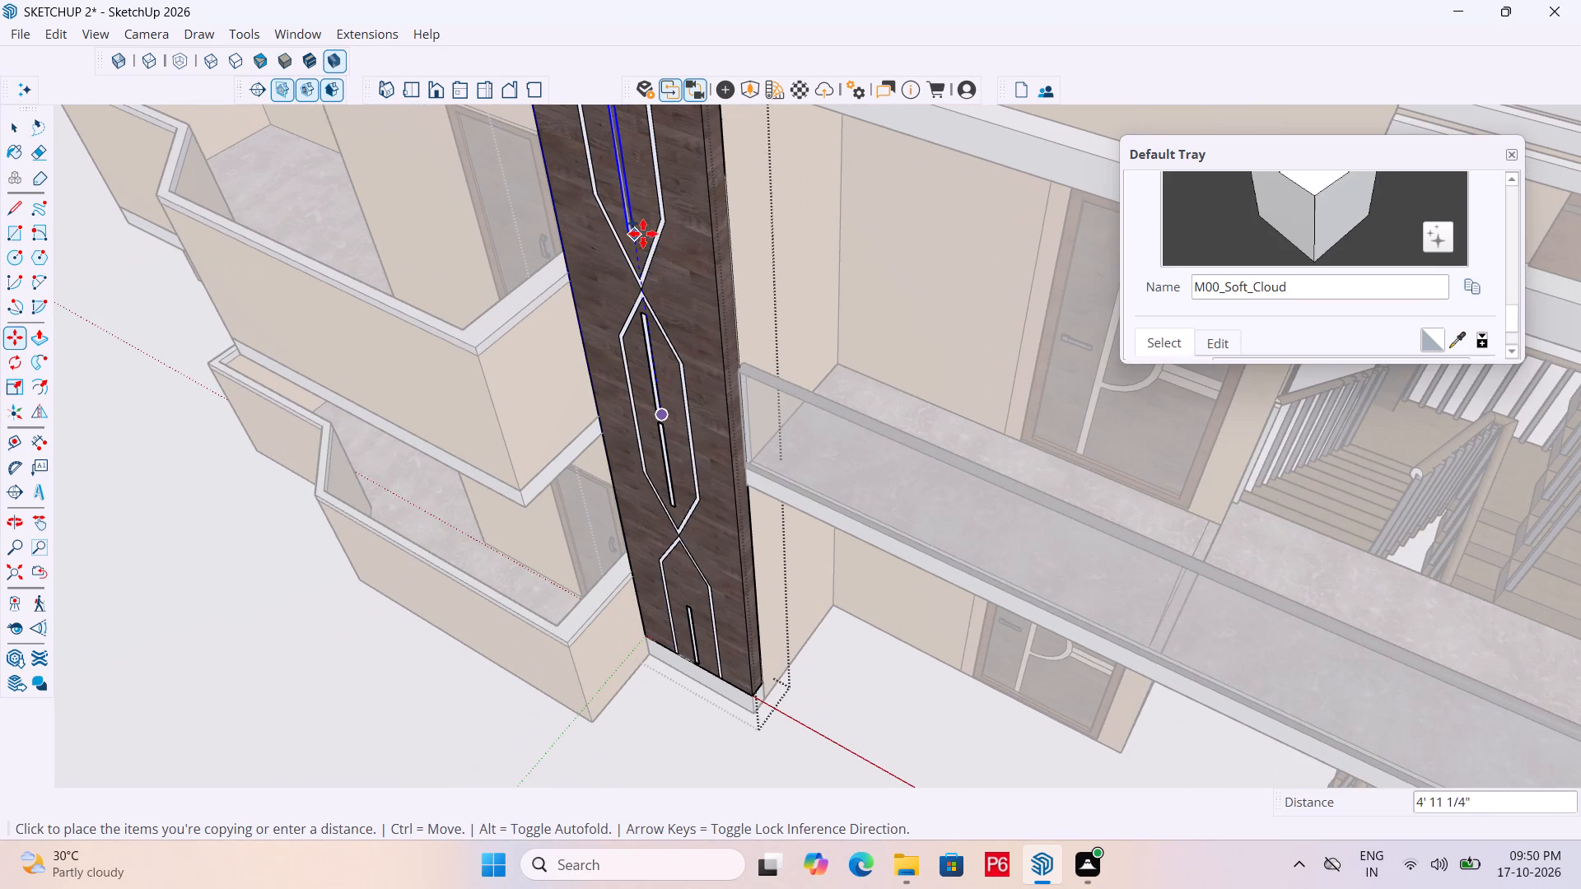
pyautogui.click(645, 235)
pyautogui.scroll(-6, 613, 313)
pyautogui.keyDown('ctrl'); pyautogui.scroll(-4, 688, 333); pyautogui.keyUp('ctrl')
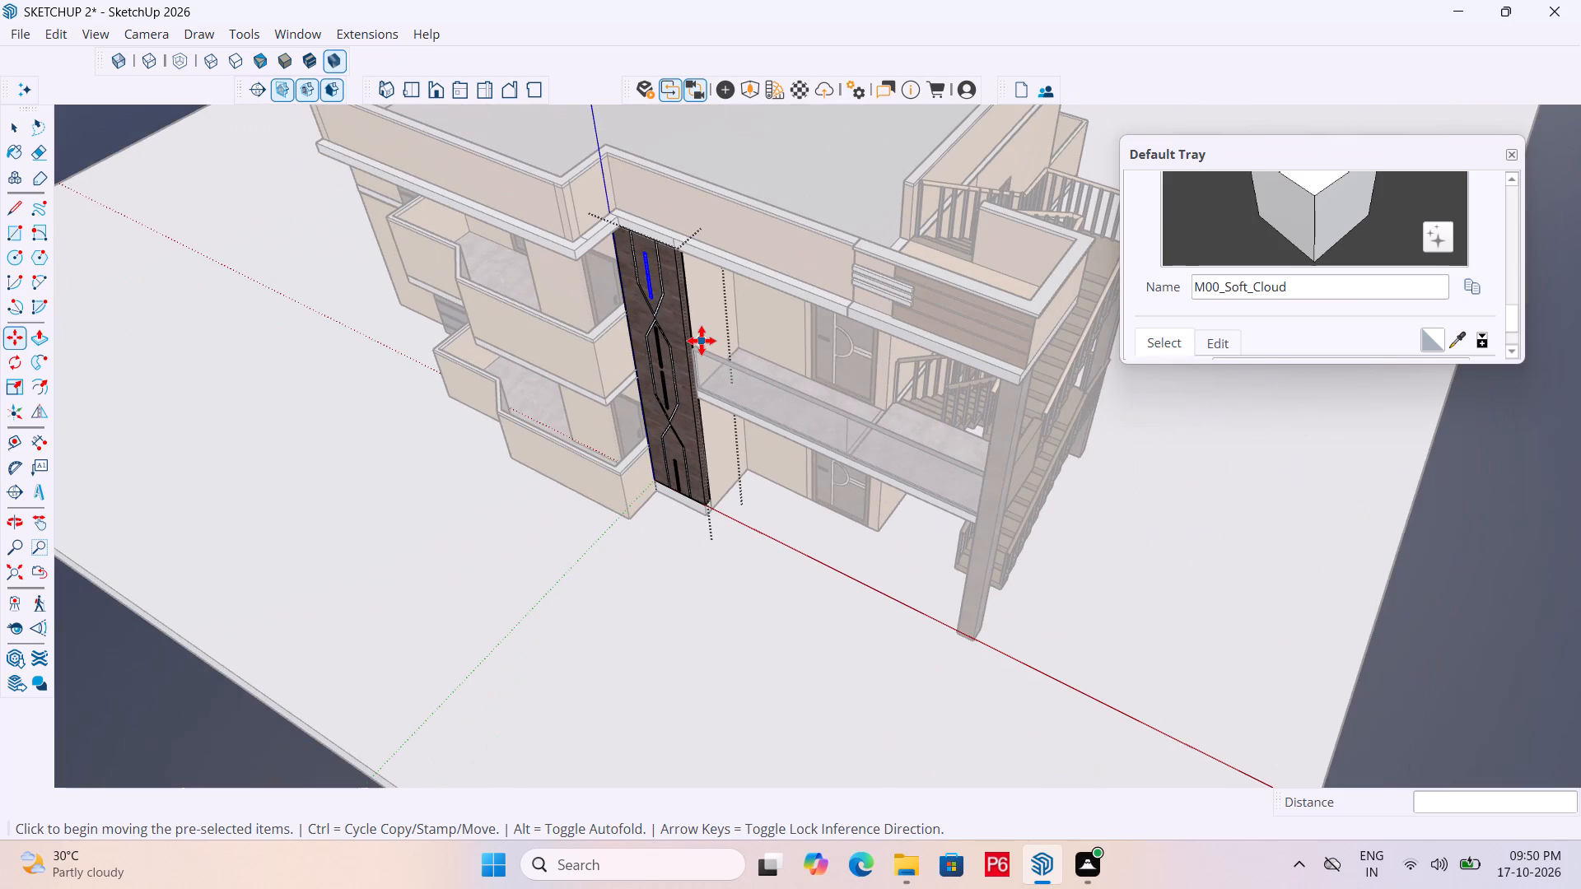
# Save the model and leave the column's group.
pyautogui.hotkey('ctrl', 's')
pyautogui.hotkey('ctrl', 's')
pyautogui.hotkey('ctrl', 's')
pyautogui.hotkey('ctrl', 's')
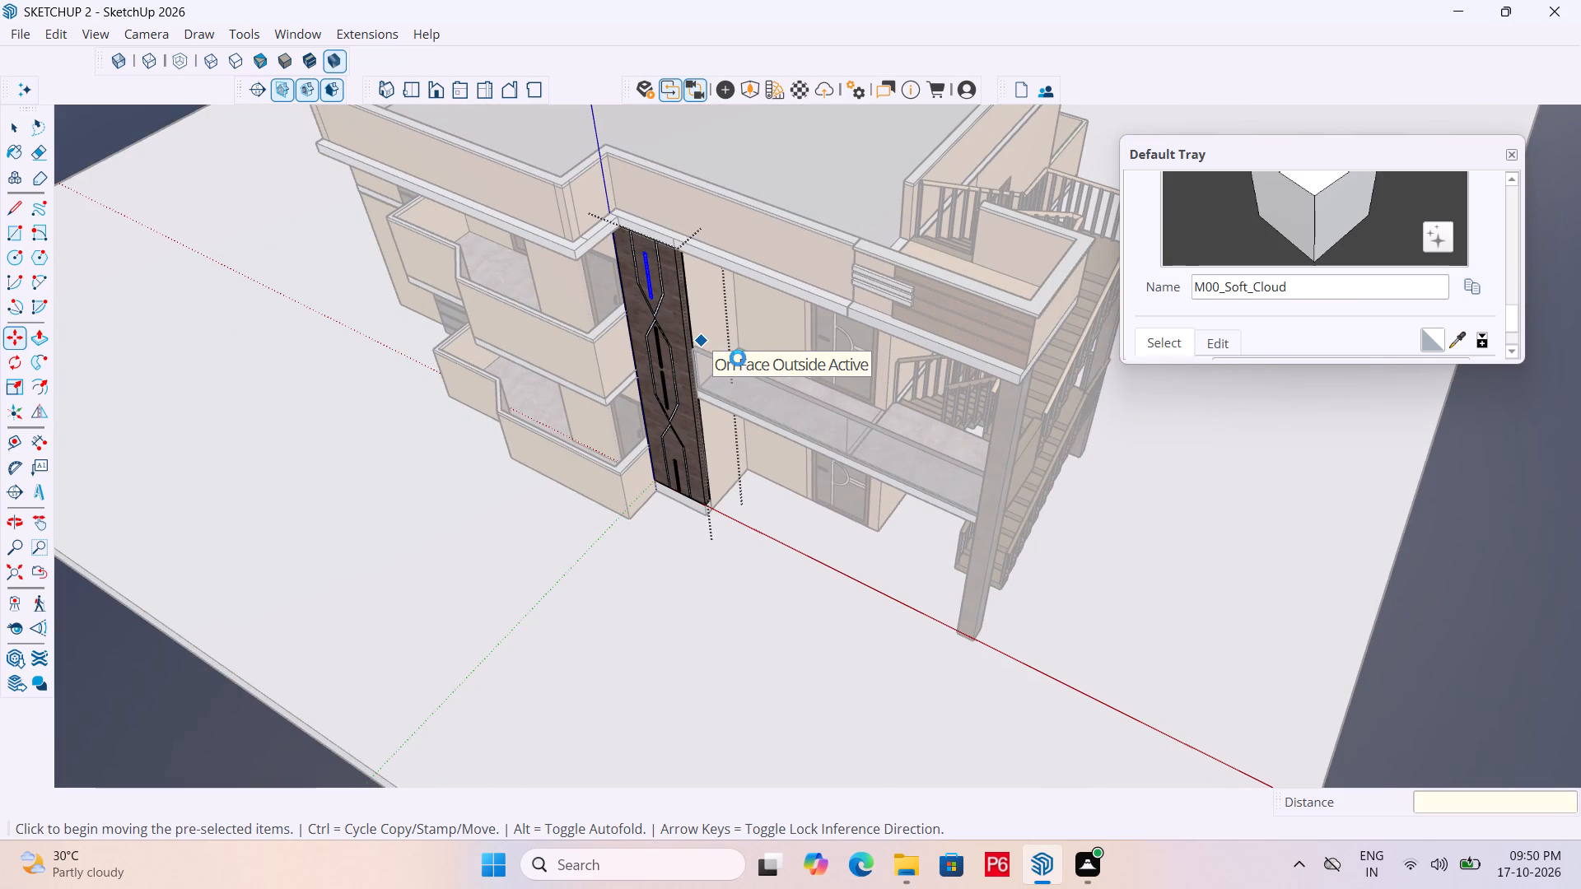
pyautogui.scroll(-4, 850, 384)
pyautogui.press('space')
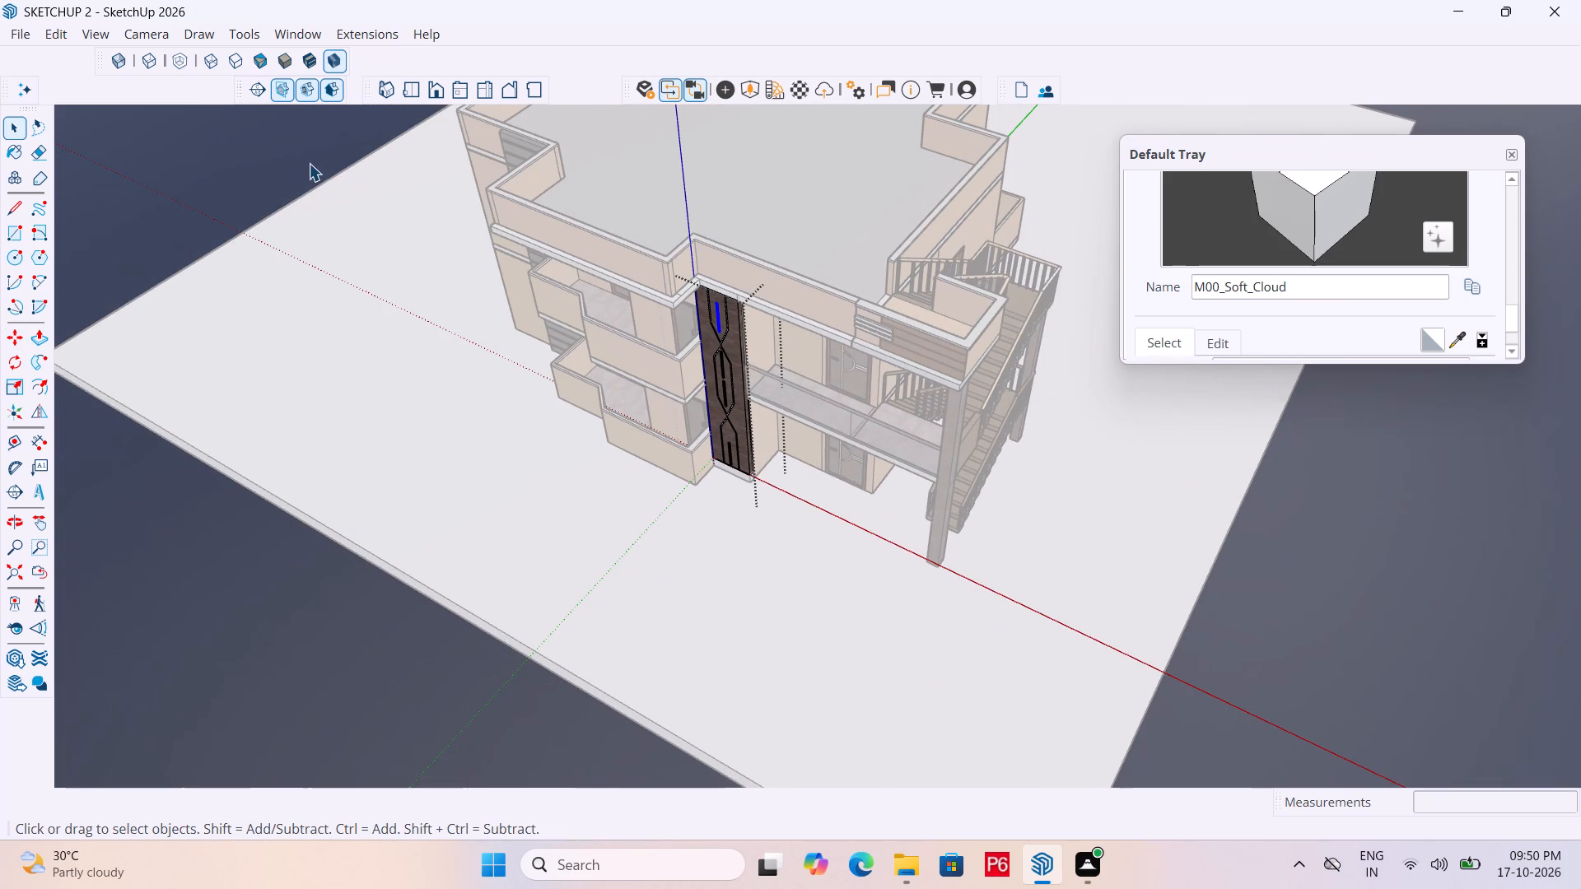
pyautogui.tripleClick(309, 163)
# Examine the column's strip pattern and the house exterior from the front, the staircase side and above the roof.
pyautogui.moveTo(590, 351); pyautogui.dragTo(665, 176, button='middle')
pyautogui.scroll(2, 755, 328)
pyautogui.moveTo(756, 321); pyautogui.dragTo(695, 278, button='middle')
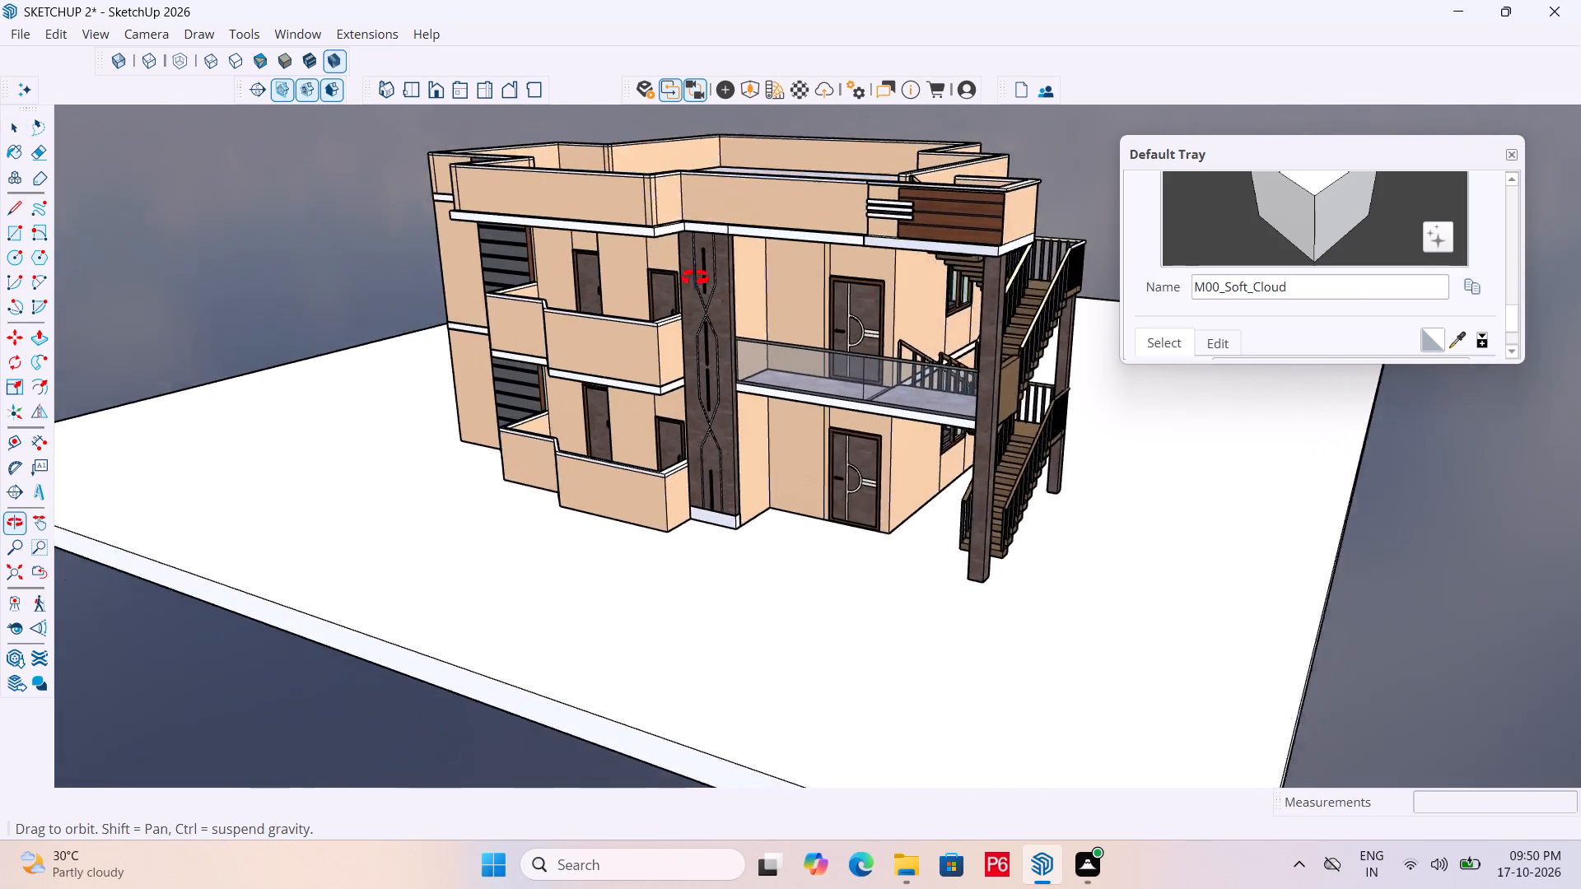
pyautogui.moveTo(695, 278); pyautogui.dragTo(800, 277, button='middle')
pyautogui.scroll(1, 800, 277)
pyautogui.scroll(2, 726, 388)
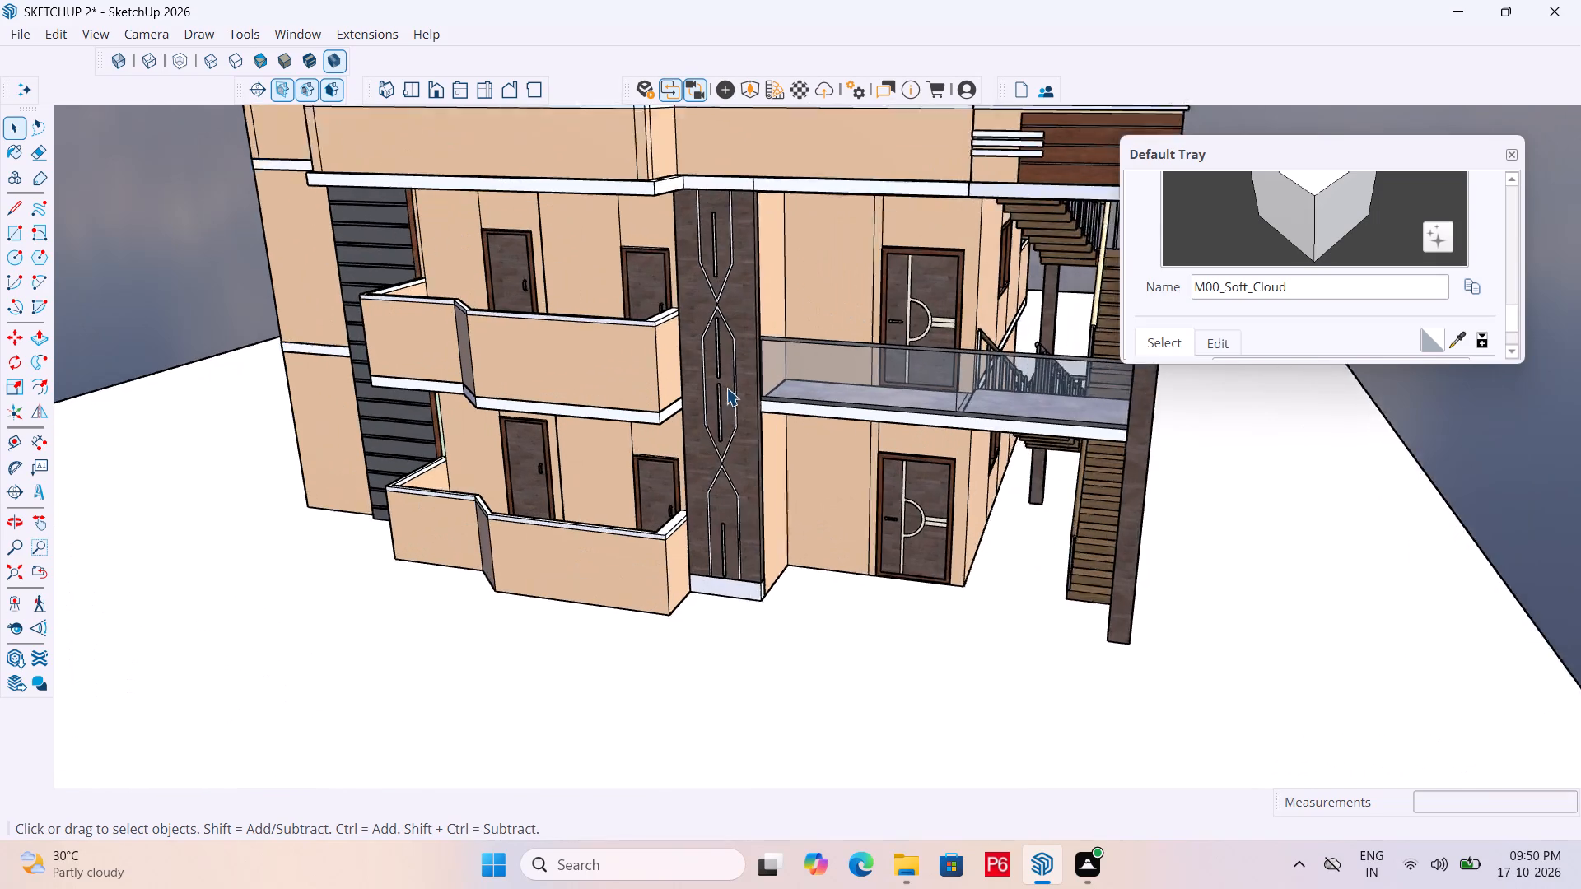
pyautogui.scroll(3, 726, 388)
pyautogui.moveTo(797, 361); pyautogui.dragTo(749, 327, button='middle')
pyautogui.scroll(-5, 729, 483)
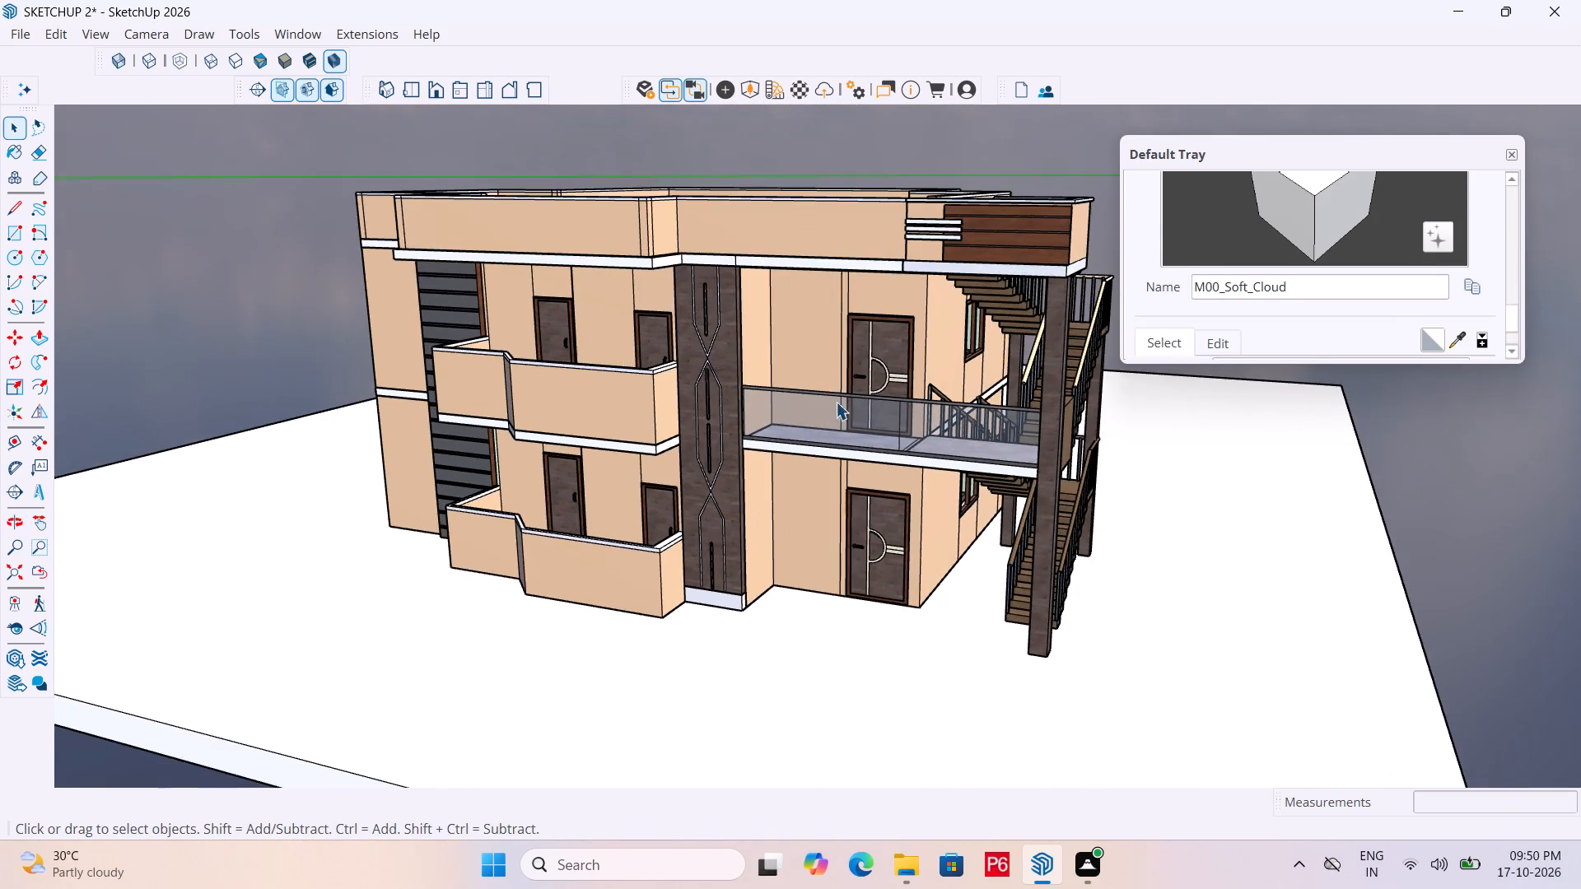
pyautogui.moveTo(836, 402); pyautogui.dragTo(818, 379, button='middle')
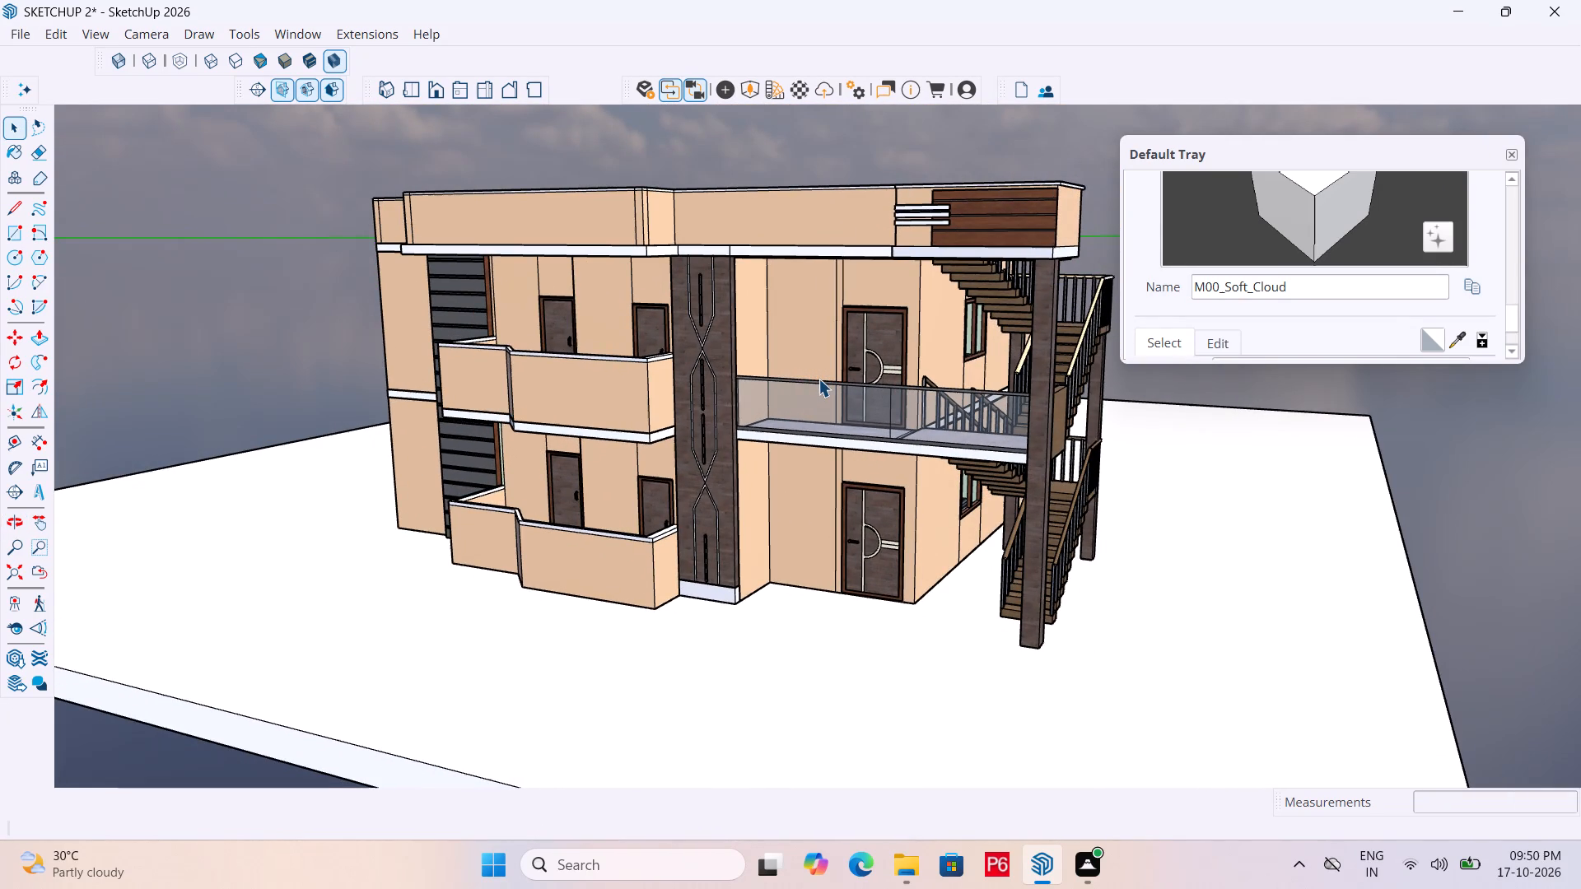
pyautogui.scroll(-2, 724, 421)
pyautogui.moveTo(675, 421); pyautogui.dragTo(508, 417, button='middle')
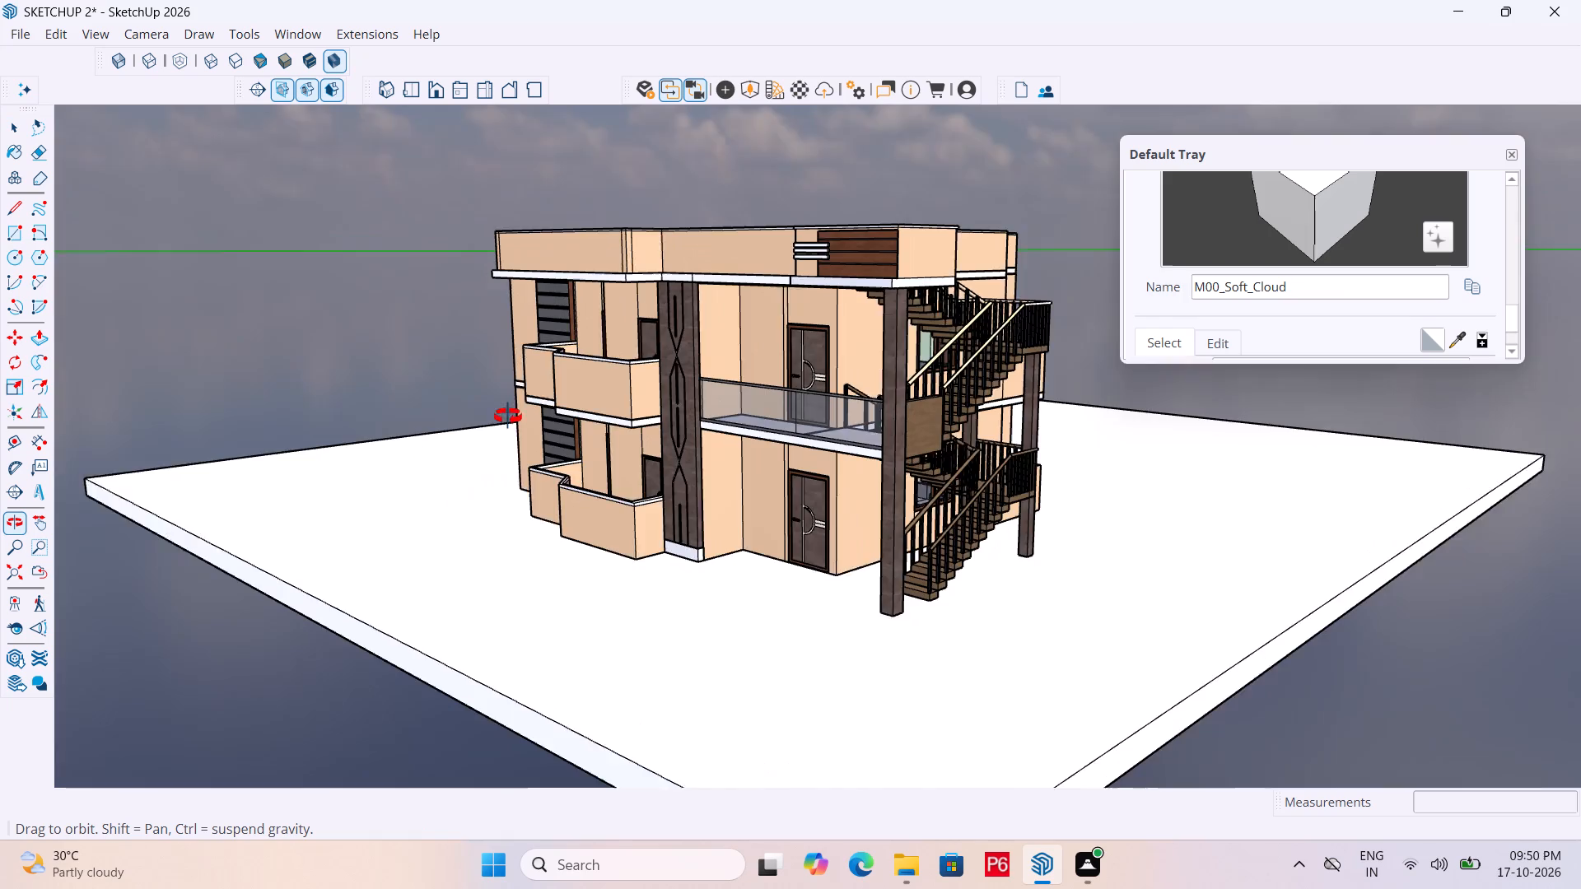
pyautogui.moveTo(508, 417); pyautogui.dragTo(623, 525, button='middle')
pyautogui.moveTo(557, 311); pyautogui.dragTo(829, 317, button='middle')
pyautogui.scroll(4, 559, 338)
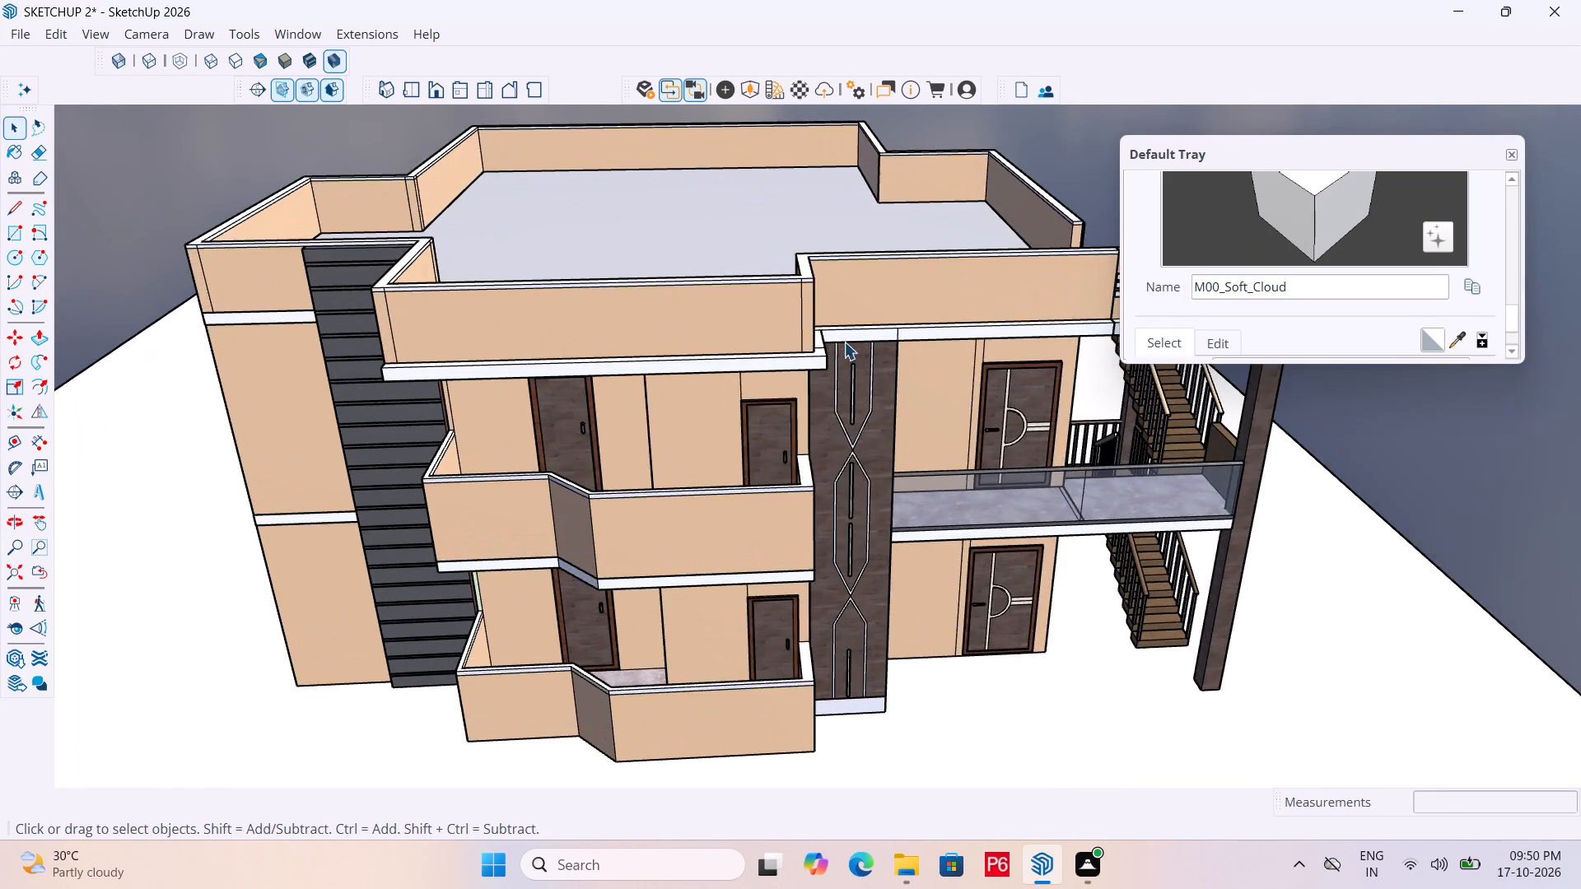
pyautogui.scroll(-3, 851, 347)
pyautogui.moveTo(673, 342); pyautogui.dragTo(732, 304, button='middle')
pyautogui.scroll(4, 738, 304)
pyautogui.moveTo(532, 286); pyautogui.dragTo(713, 331, button='middle')
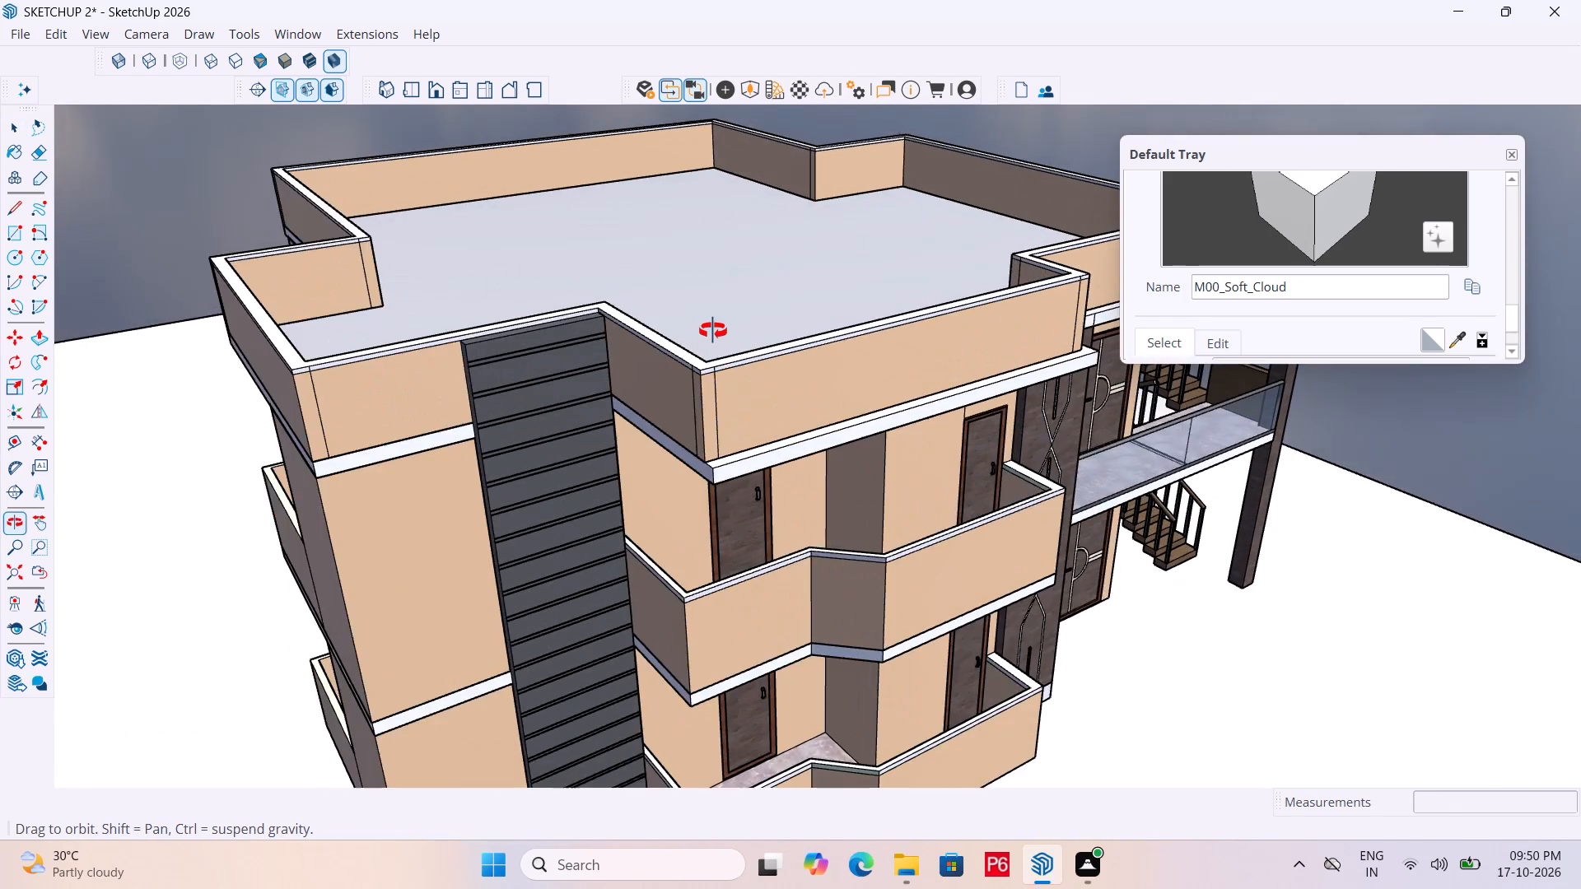
pyautogui.moveTo(713, 331); pyautogui.dragTo(639, 301, button='middle')
# Draw a rectangle about 2' 9 3/4" by 16' 4 13/16" on the front roof parapet face above the balcony, resting on the white slab band.
pyautogui.scroll(5, 639, 301)
pyautogui.press('r')
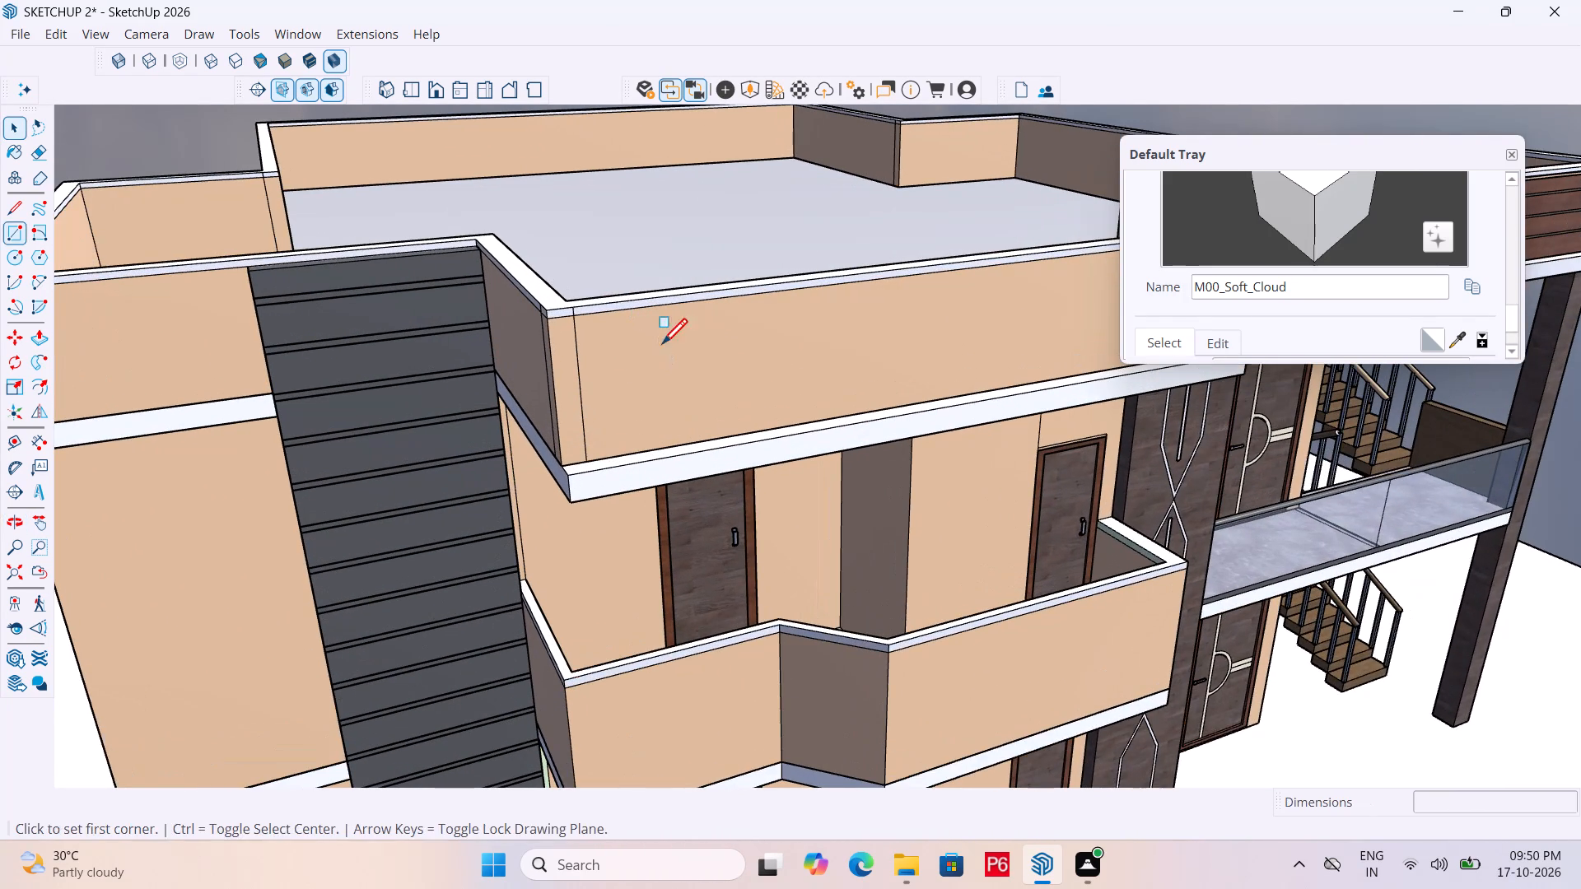
pyautogui.moveTo(581, 335); pyautogui.dragTo(310, 379, button='middle')
pyautogui.scroll(2, 366, 412)
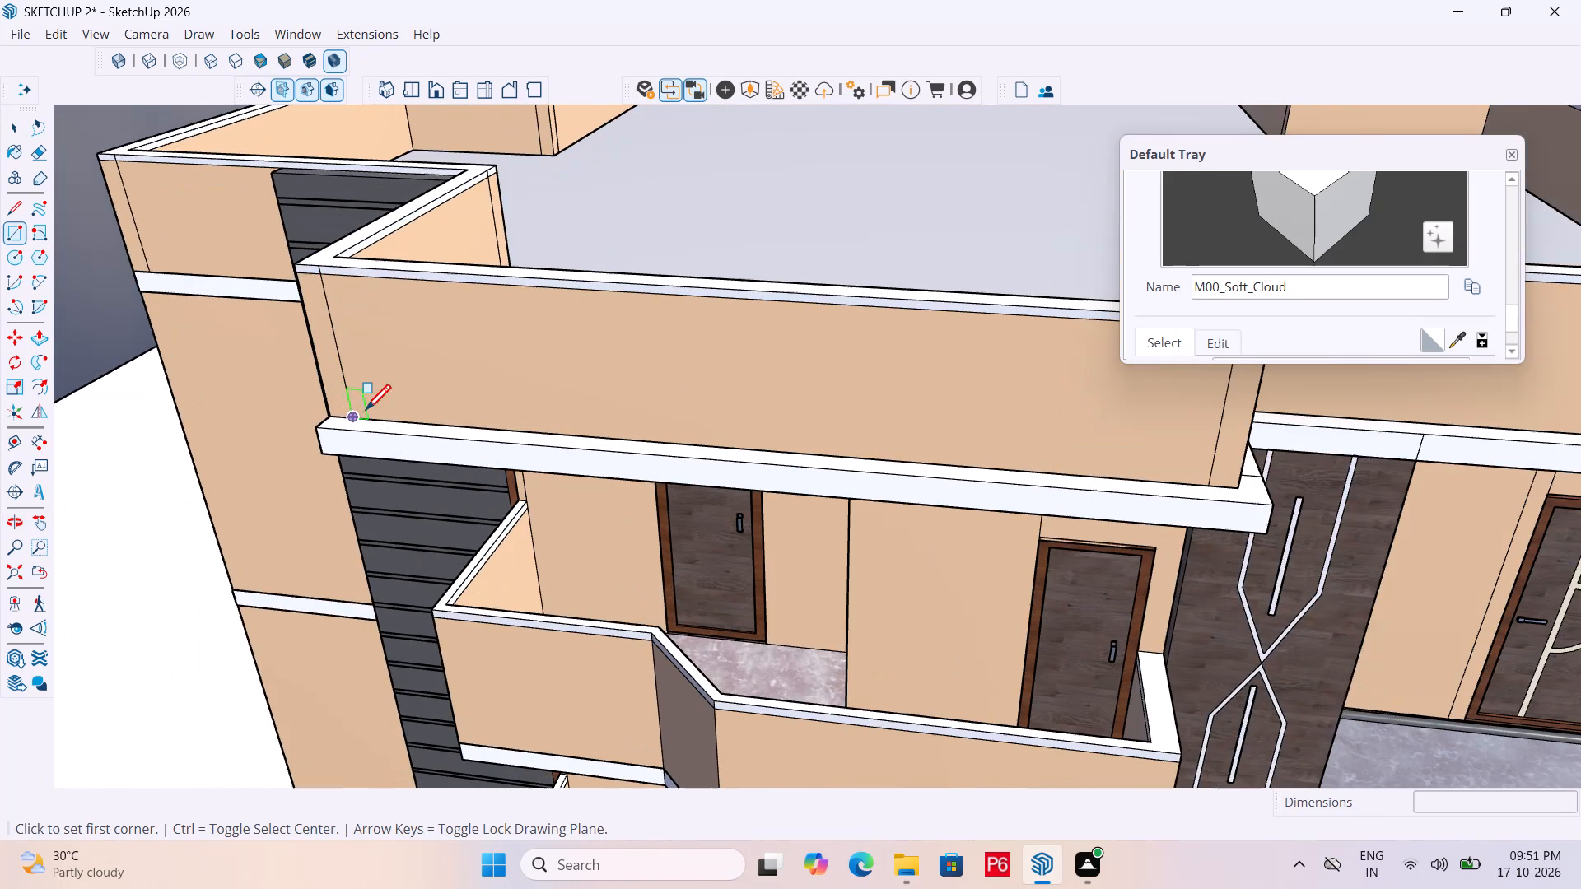
pyautogui.click(357, 415)
pyautogui.scroll(-5, 431, 315)
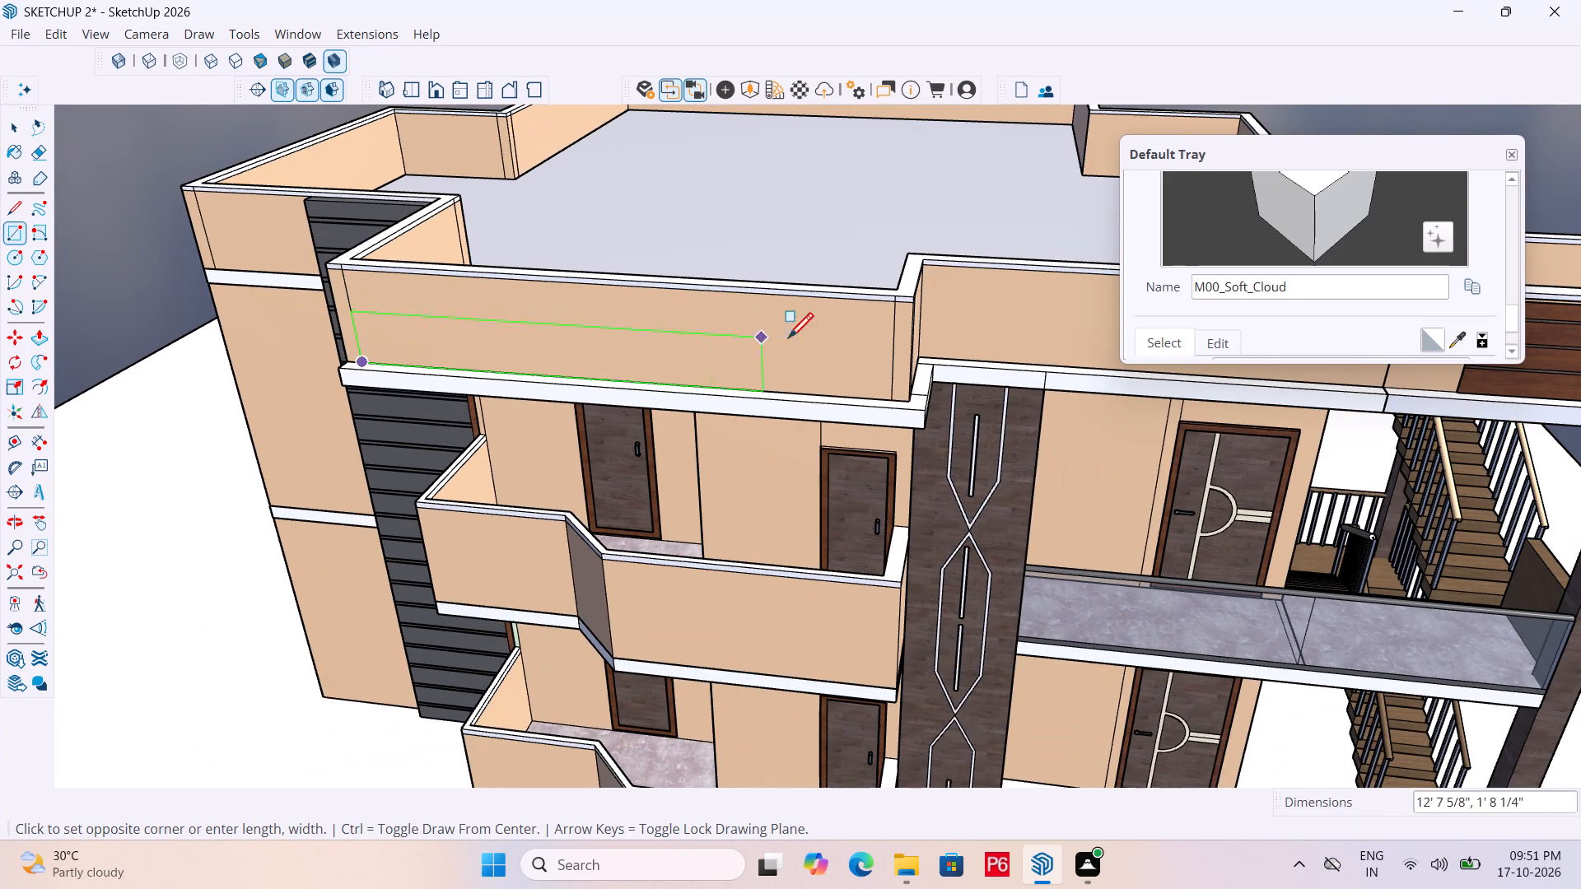
pyautogui.scroll(4, 917, 311)
pyautogui.moveTo(885, 313); pyautogui.dragTo(885, 298, button='middle')
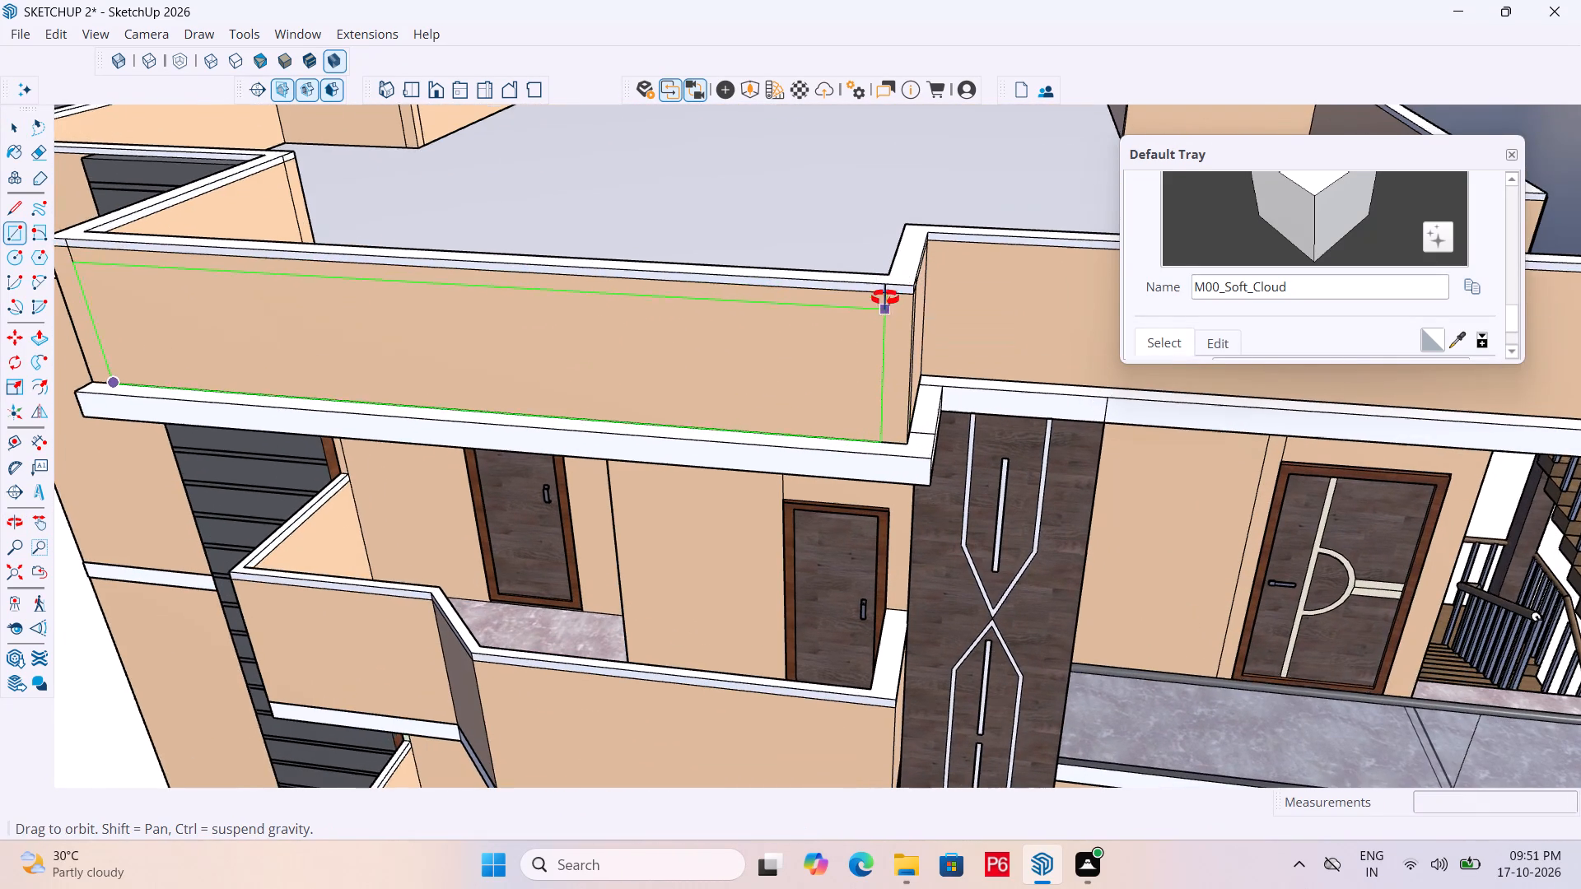
pyautogui.moveTo(885, 298); pyautogui.dragTo(846, 212, button='middle')
pyautogui.scroll(1, 846, 212)
pyautogui.scroll(-3, 820, 217)
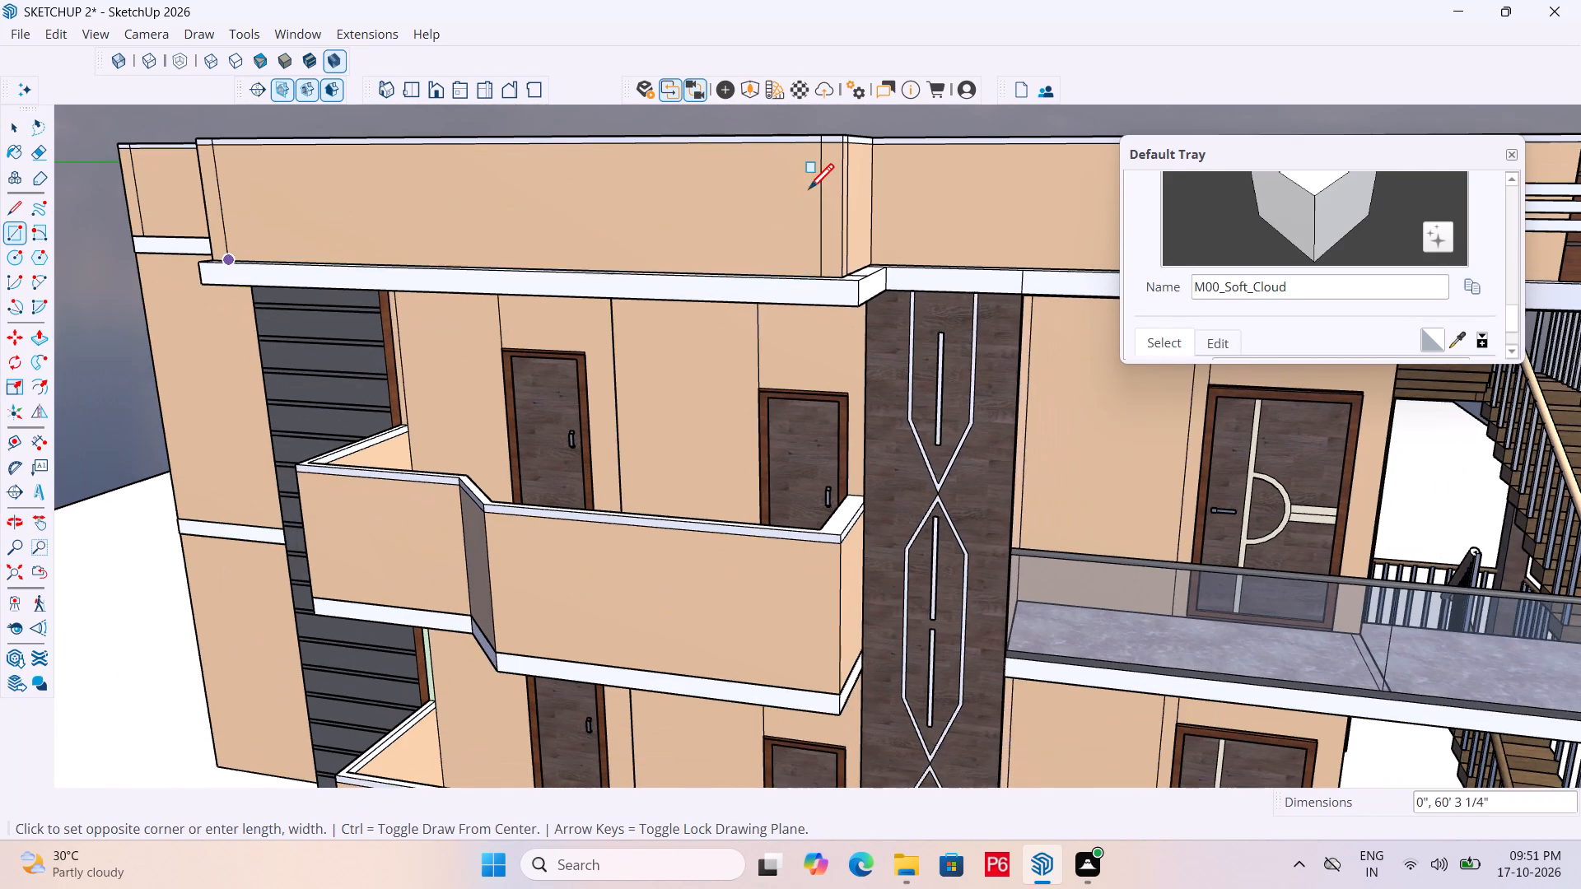
pyautogui.moveTo(808, 188); pyautogui.dragTo(716, 175, button='middle')
pyautogui.scroll(6, 718, 148)
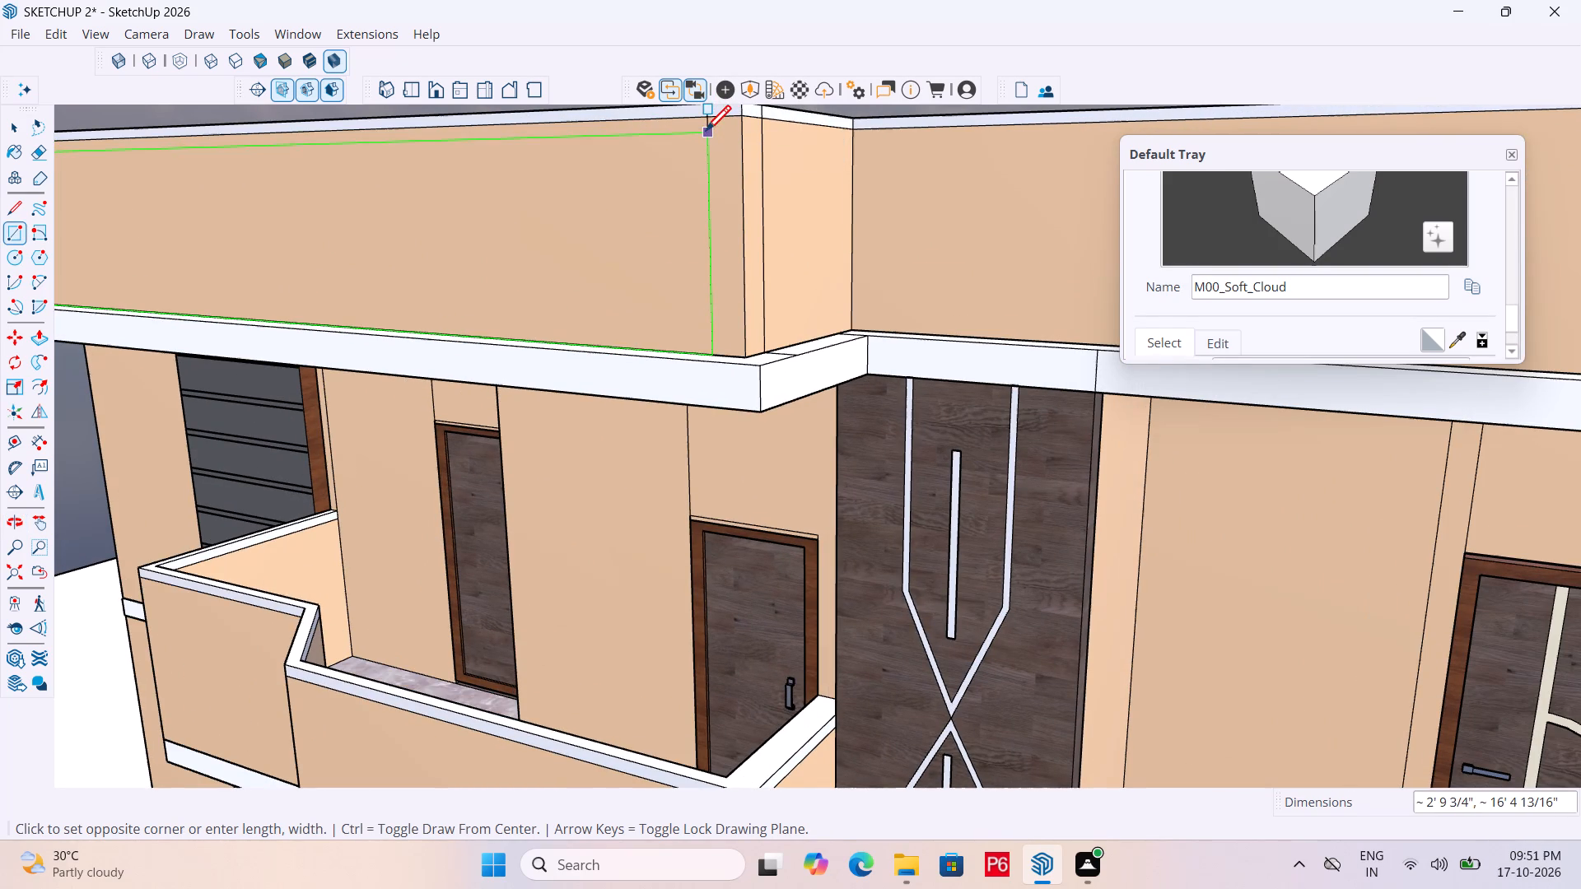
pyautogui.click(707, 132)
# Group the parapet rectangle's face with its edges and open the group for editing.
pyautogui.press('space')
pyautogui.doubleClick(669, 231)
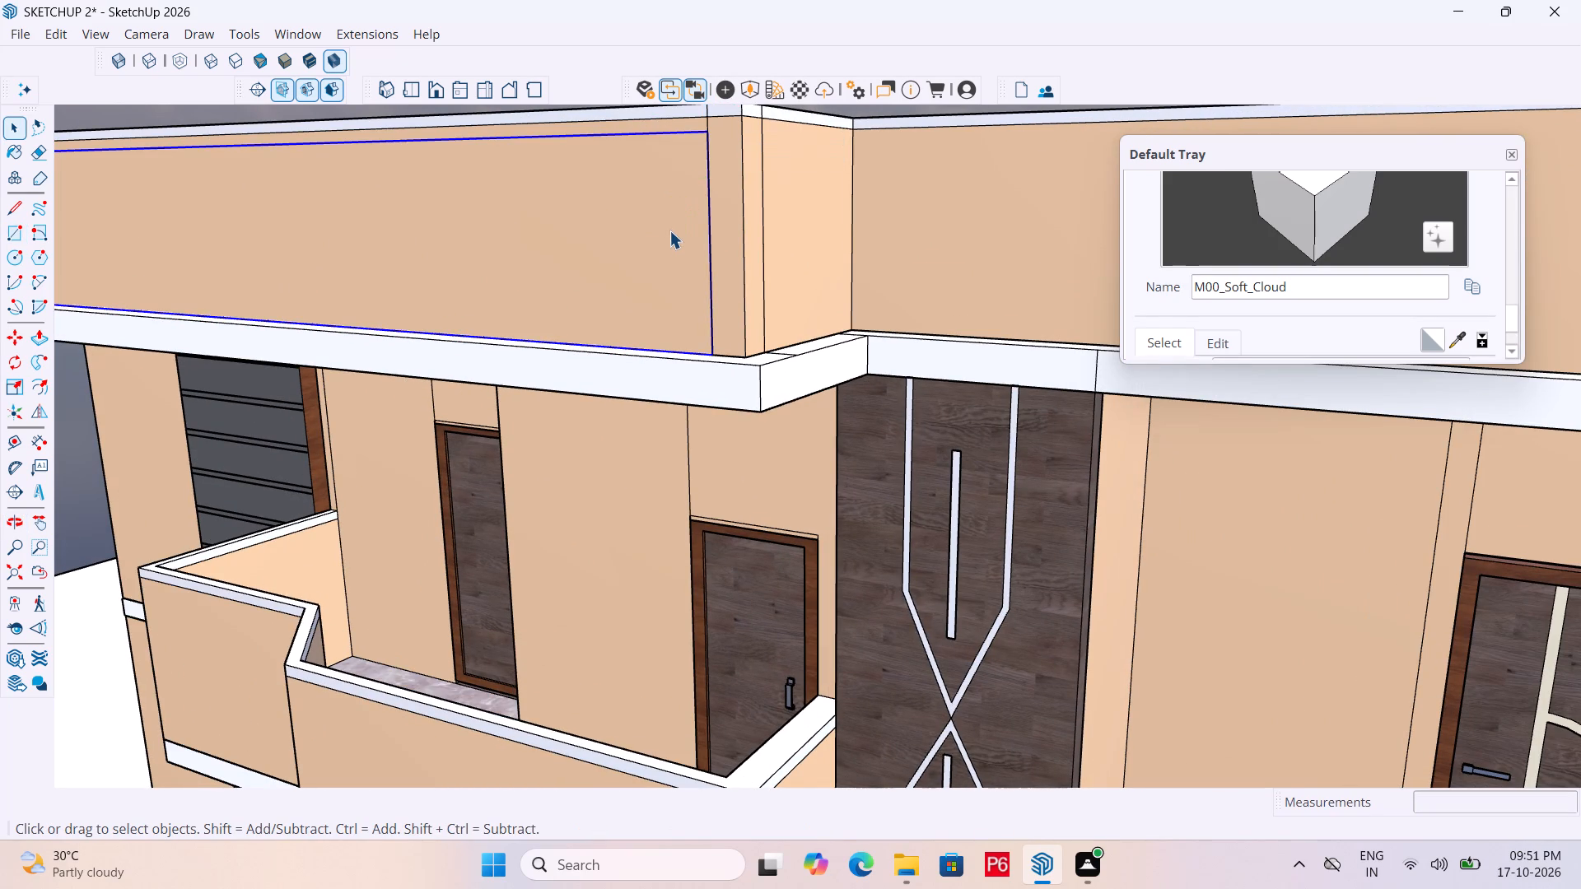
pyautogui.doubleClick(669, 215)
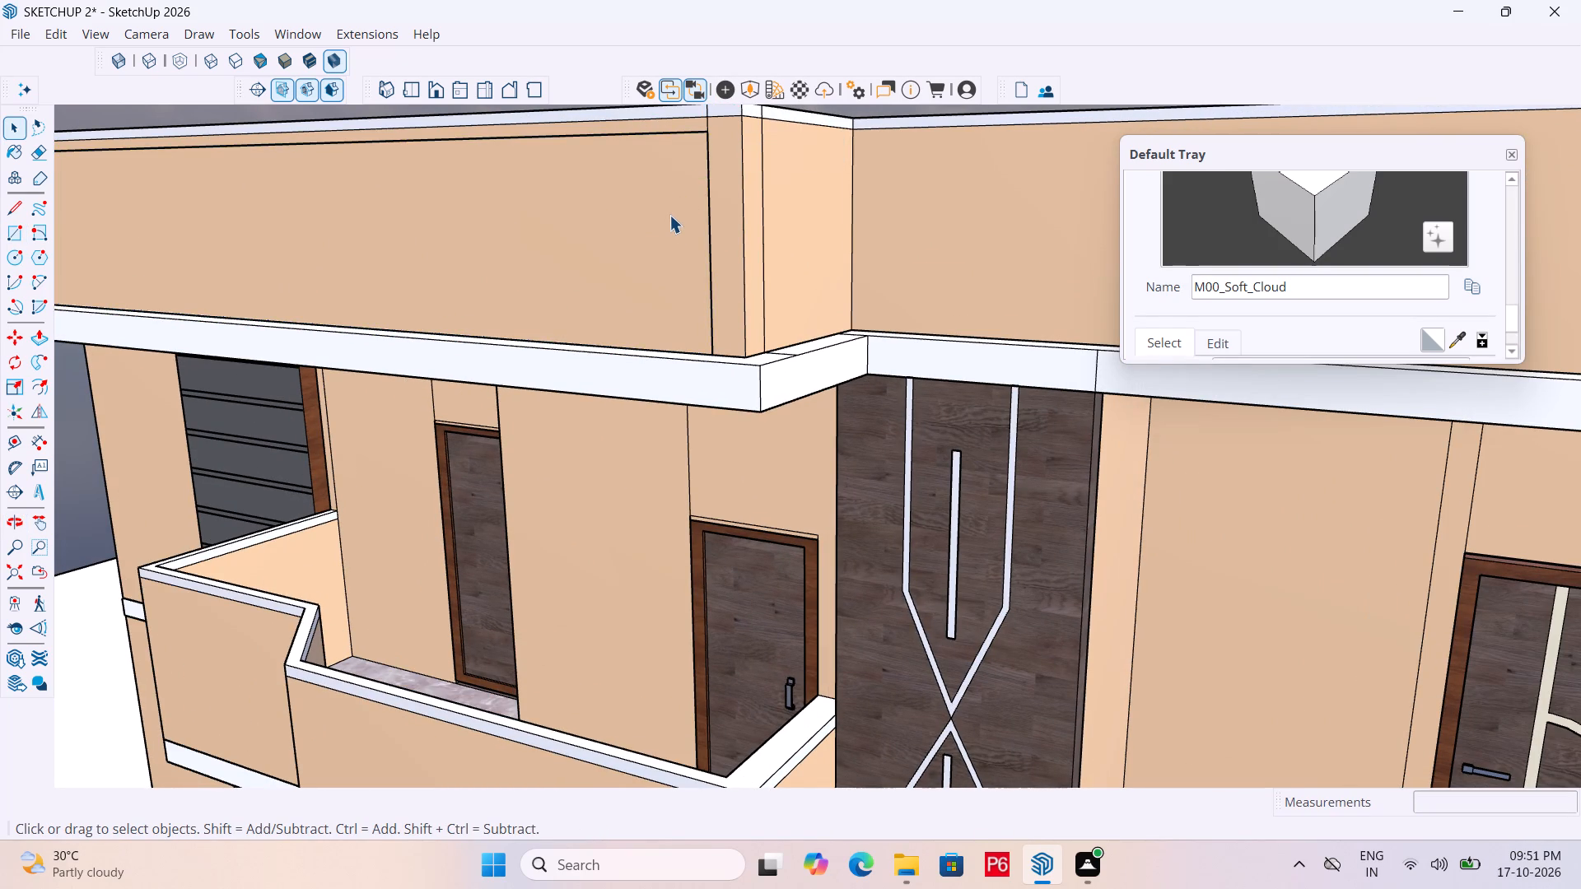
pyautogui.rightClick(669, 215)
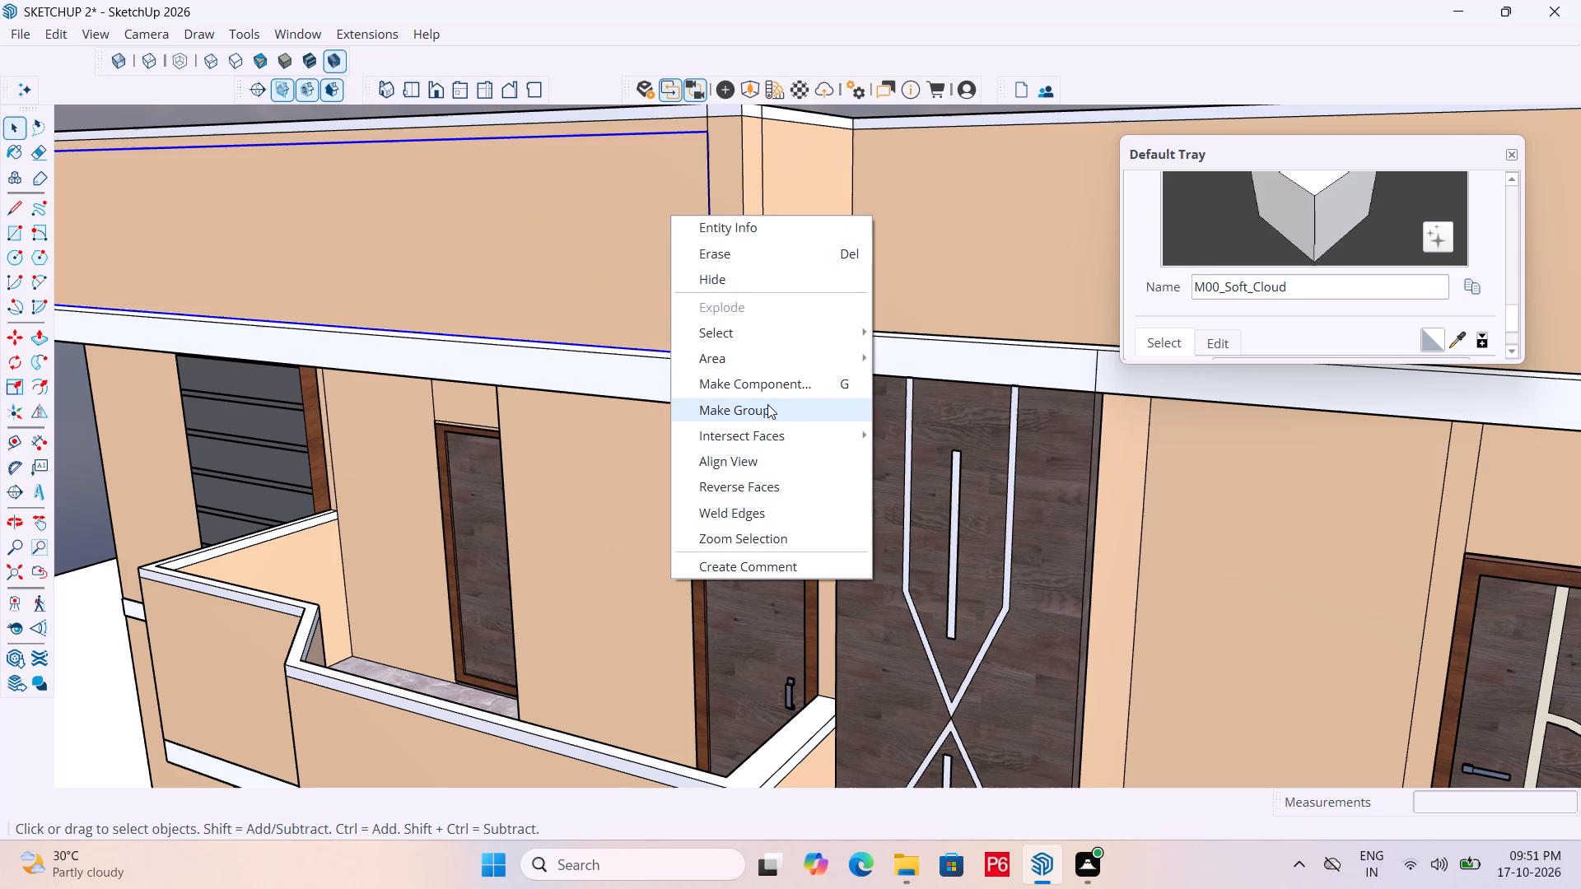
pyautogui.click(767, 405)
pyautogui.press('space')
pyautogui.click(648, 255)
pyautogui.doubleClick(645, 249)
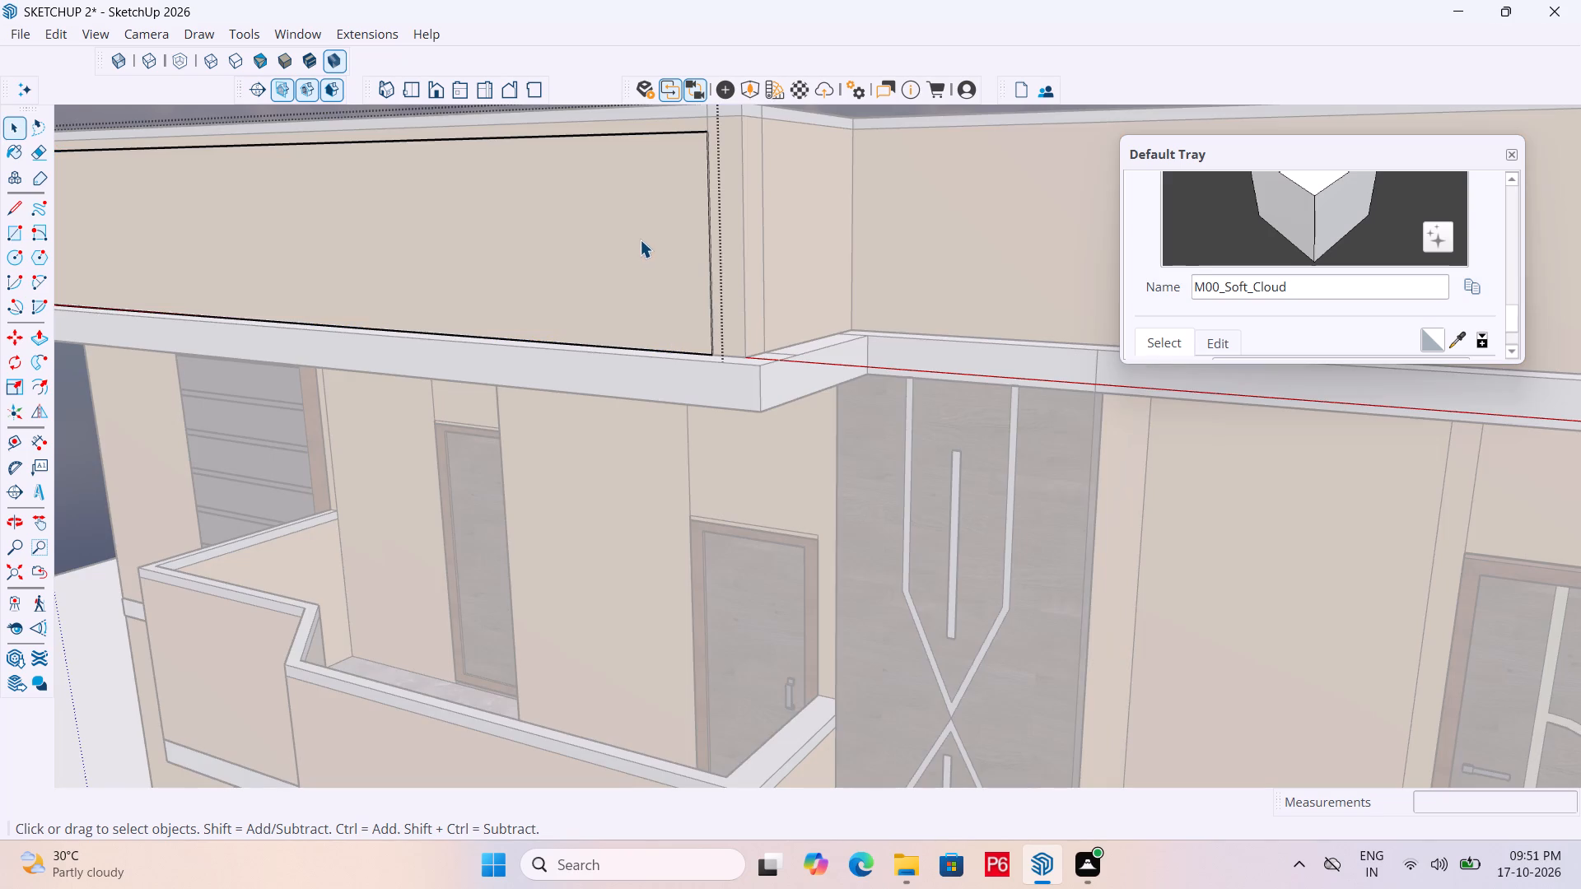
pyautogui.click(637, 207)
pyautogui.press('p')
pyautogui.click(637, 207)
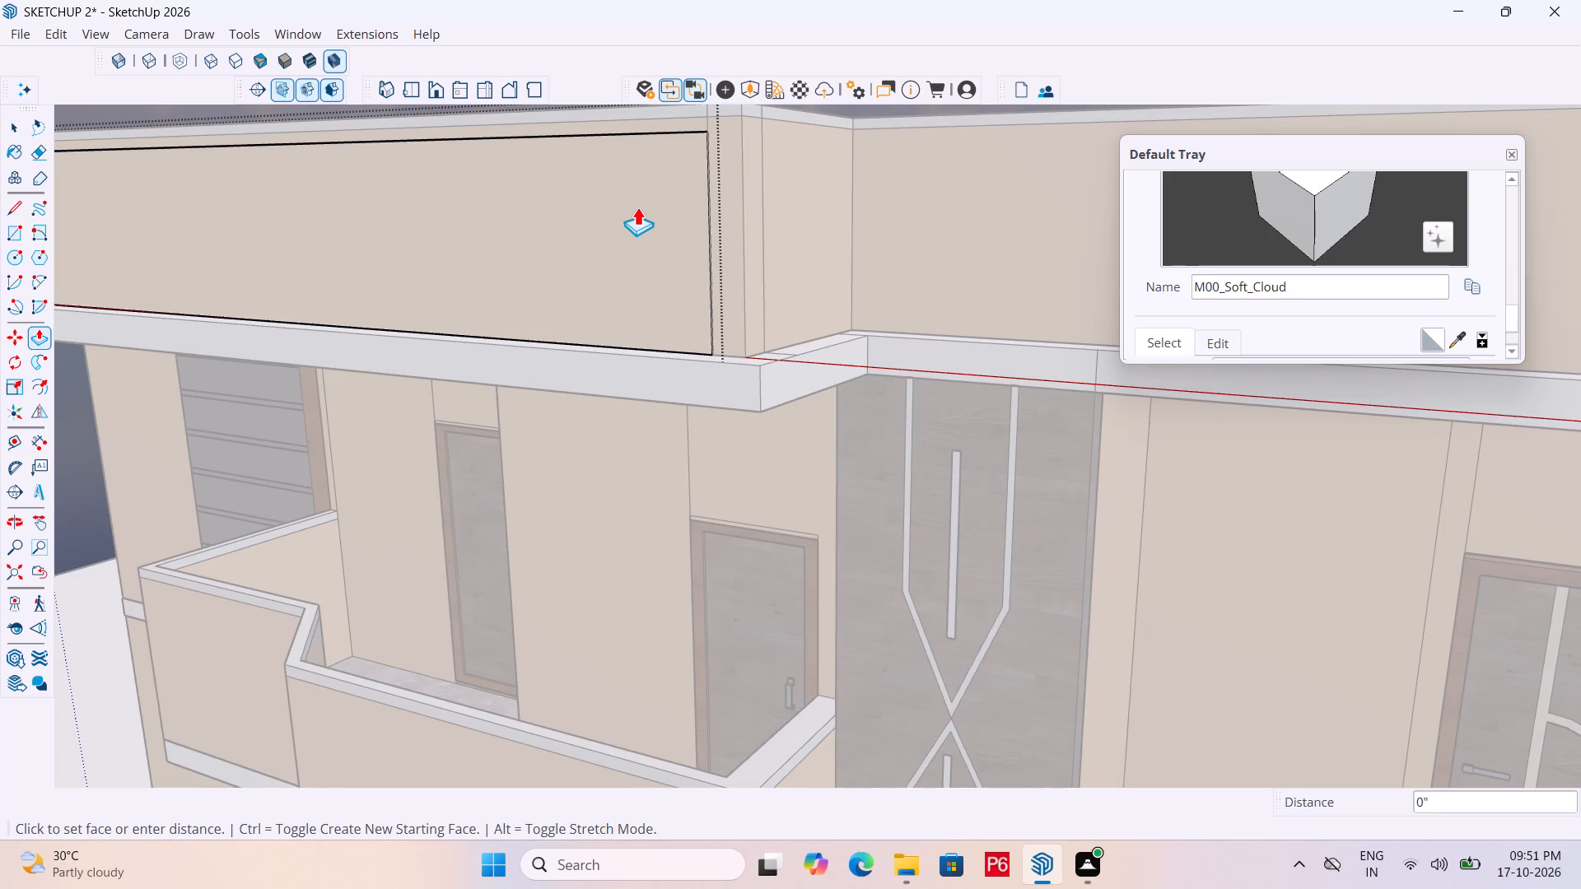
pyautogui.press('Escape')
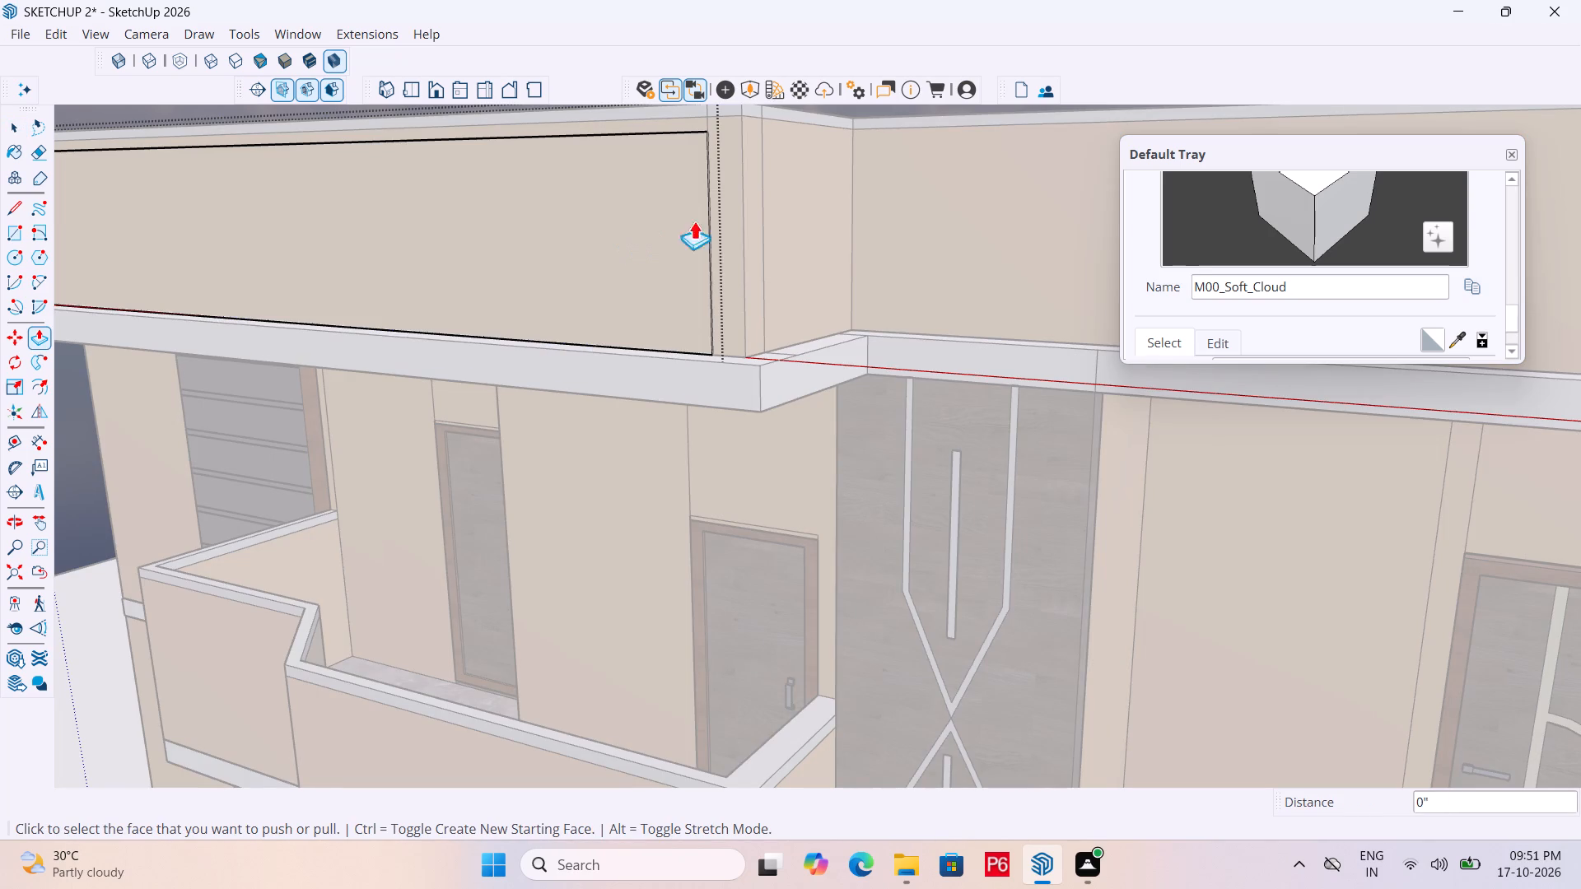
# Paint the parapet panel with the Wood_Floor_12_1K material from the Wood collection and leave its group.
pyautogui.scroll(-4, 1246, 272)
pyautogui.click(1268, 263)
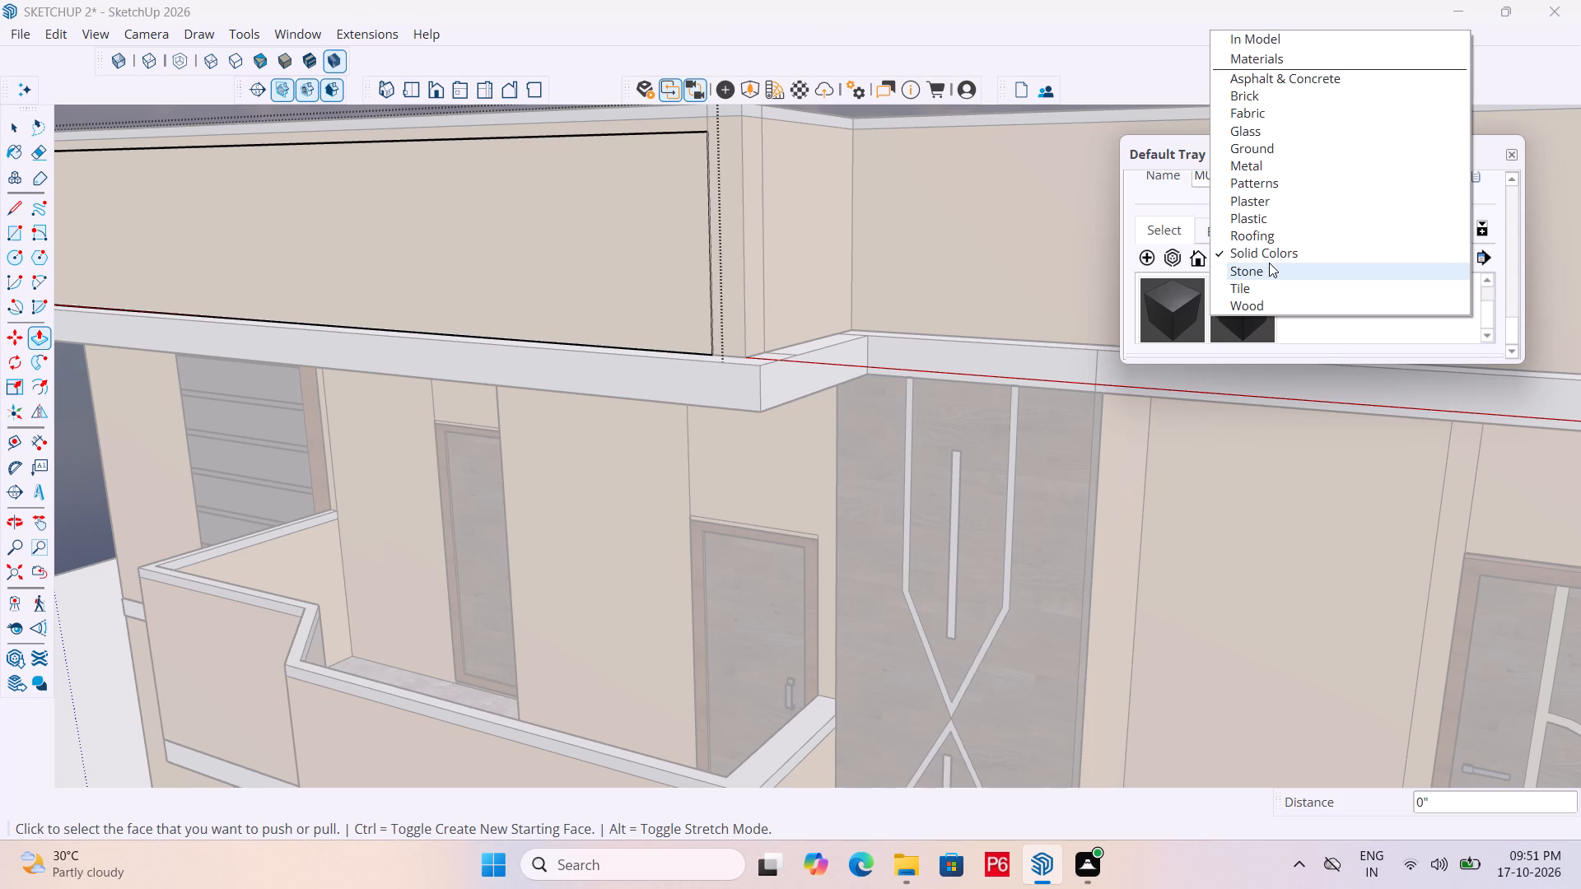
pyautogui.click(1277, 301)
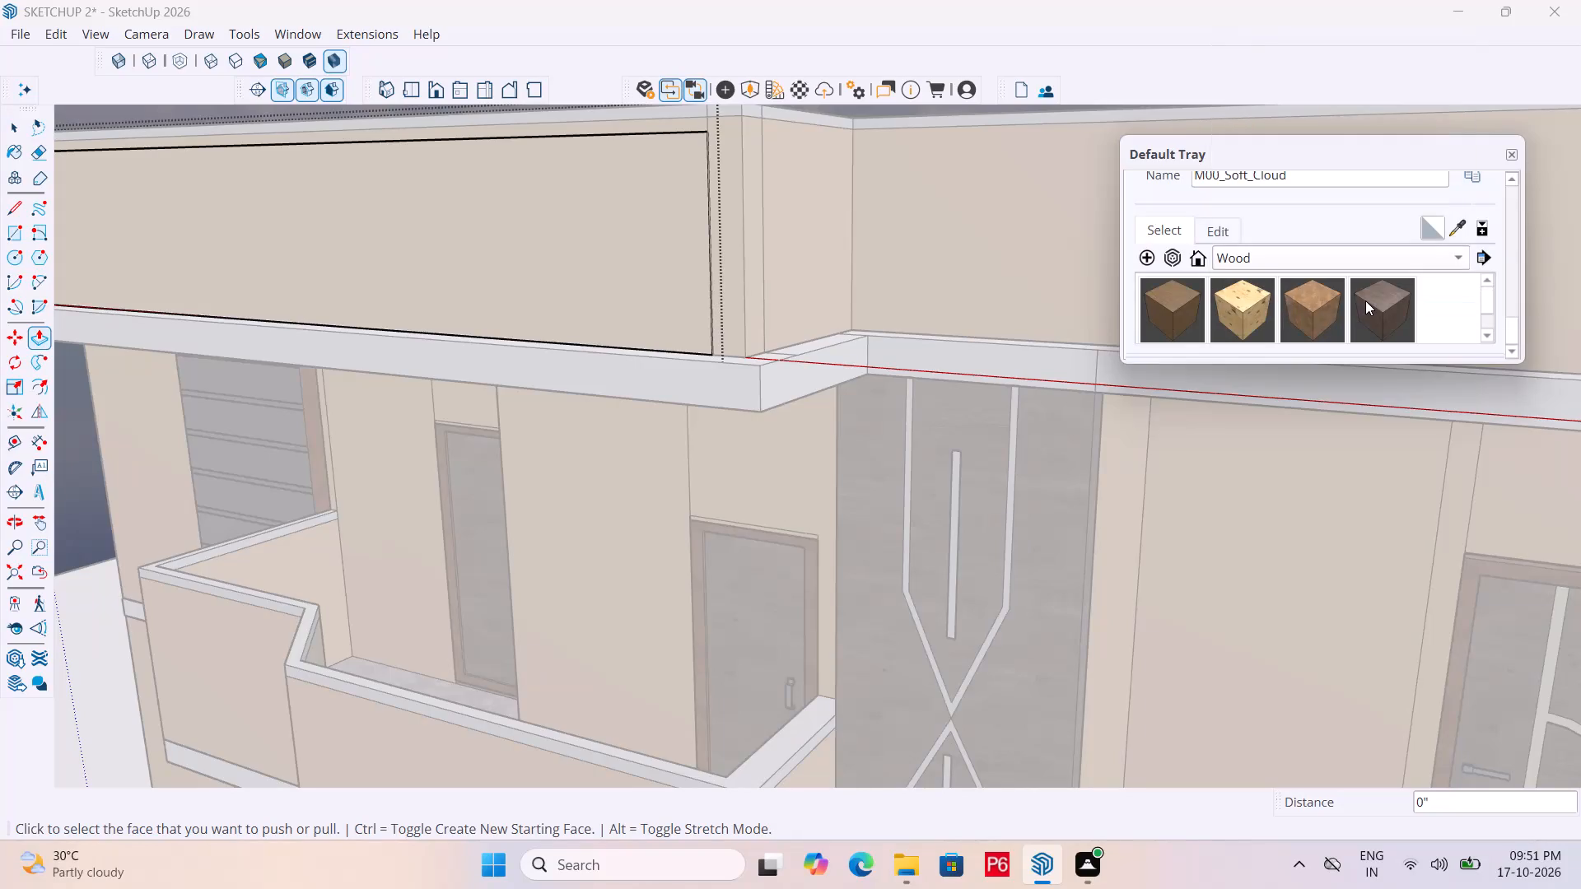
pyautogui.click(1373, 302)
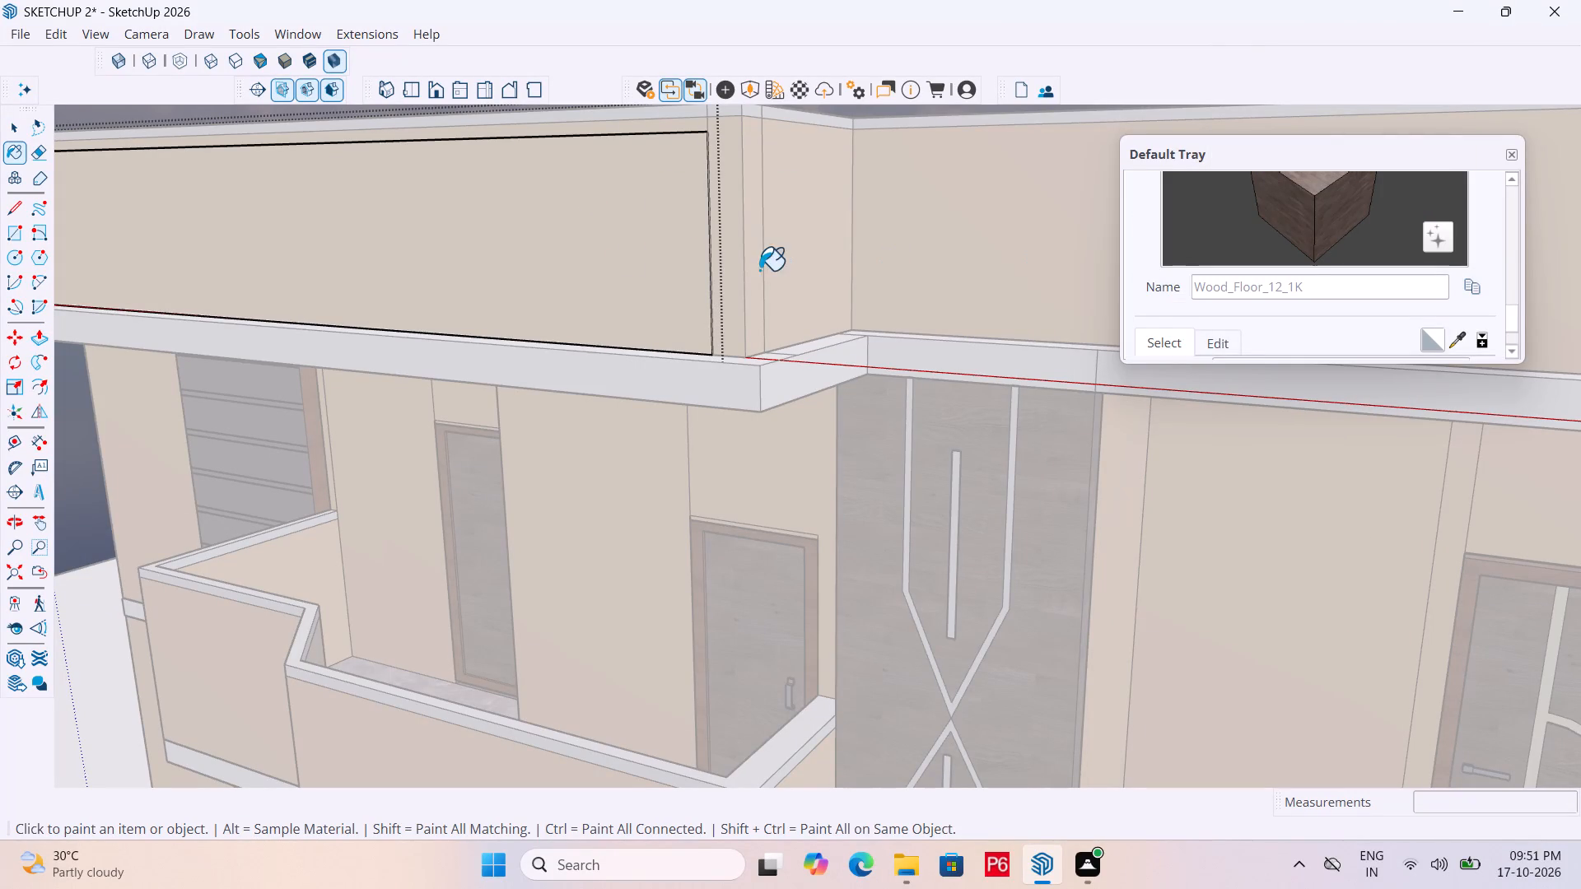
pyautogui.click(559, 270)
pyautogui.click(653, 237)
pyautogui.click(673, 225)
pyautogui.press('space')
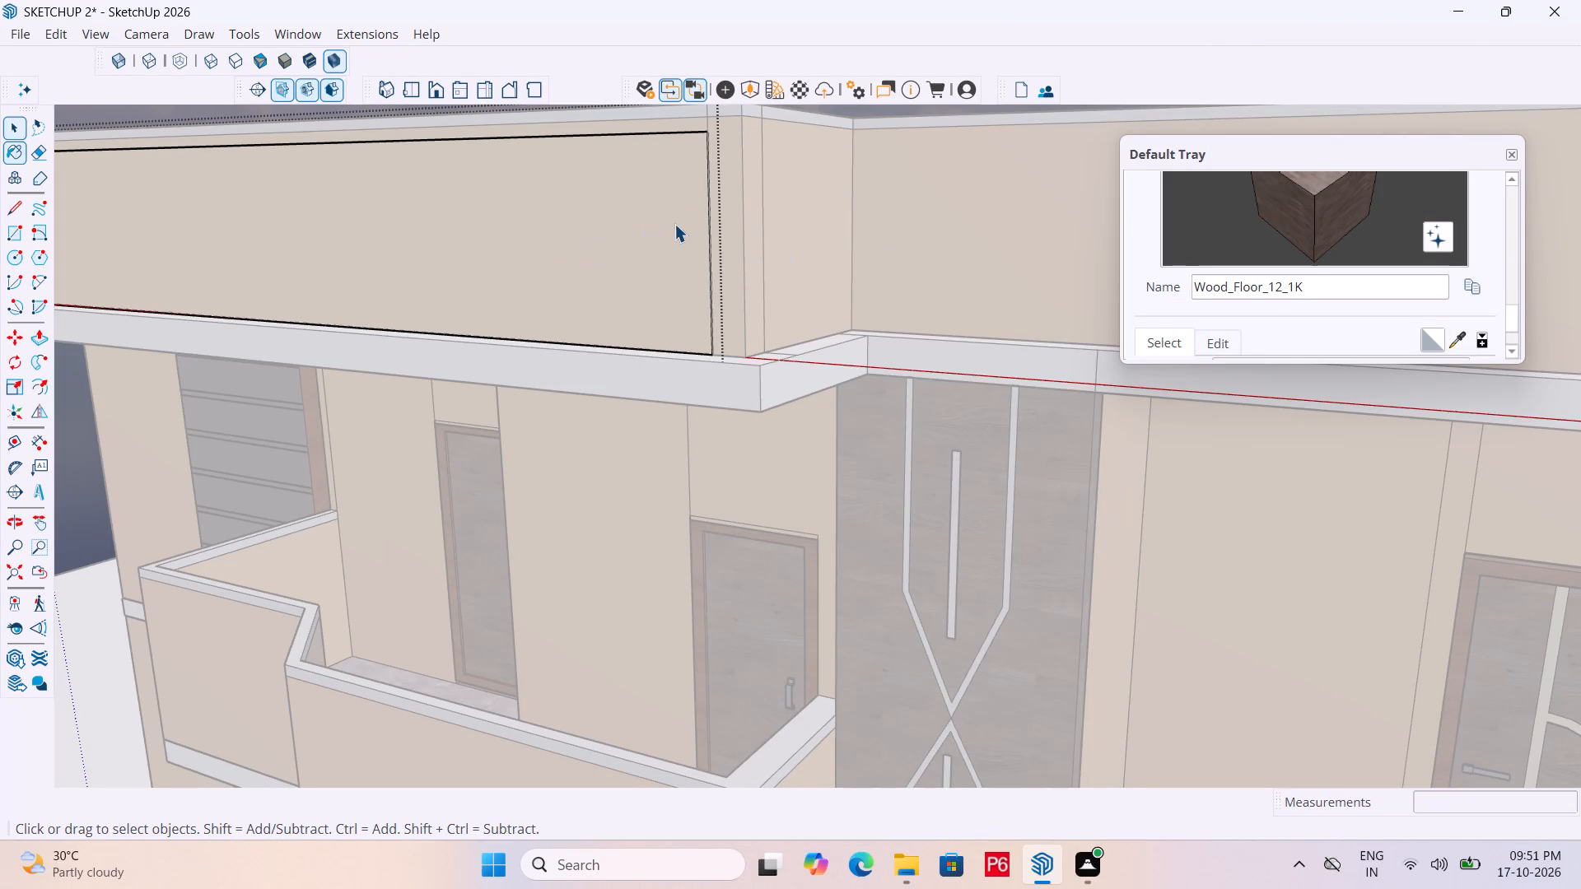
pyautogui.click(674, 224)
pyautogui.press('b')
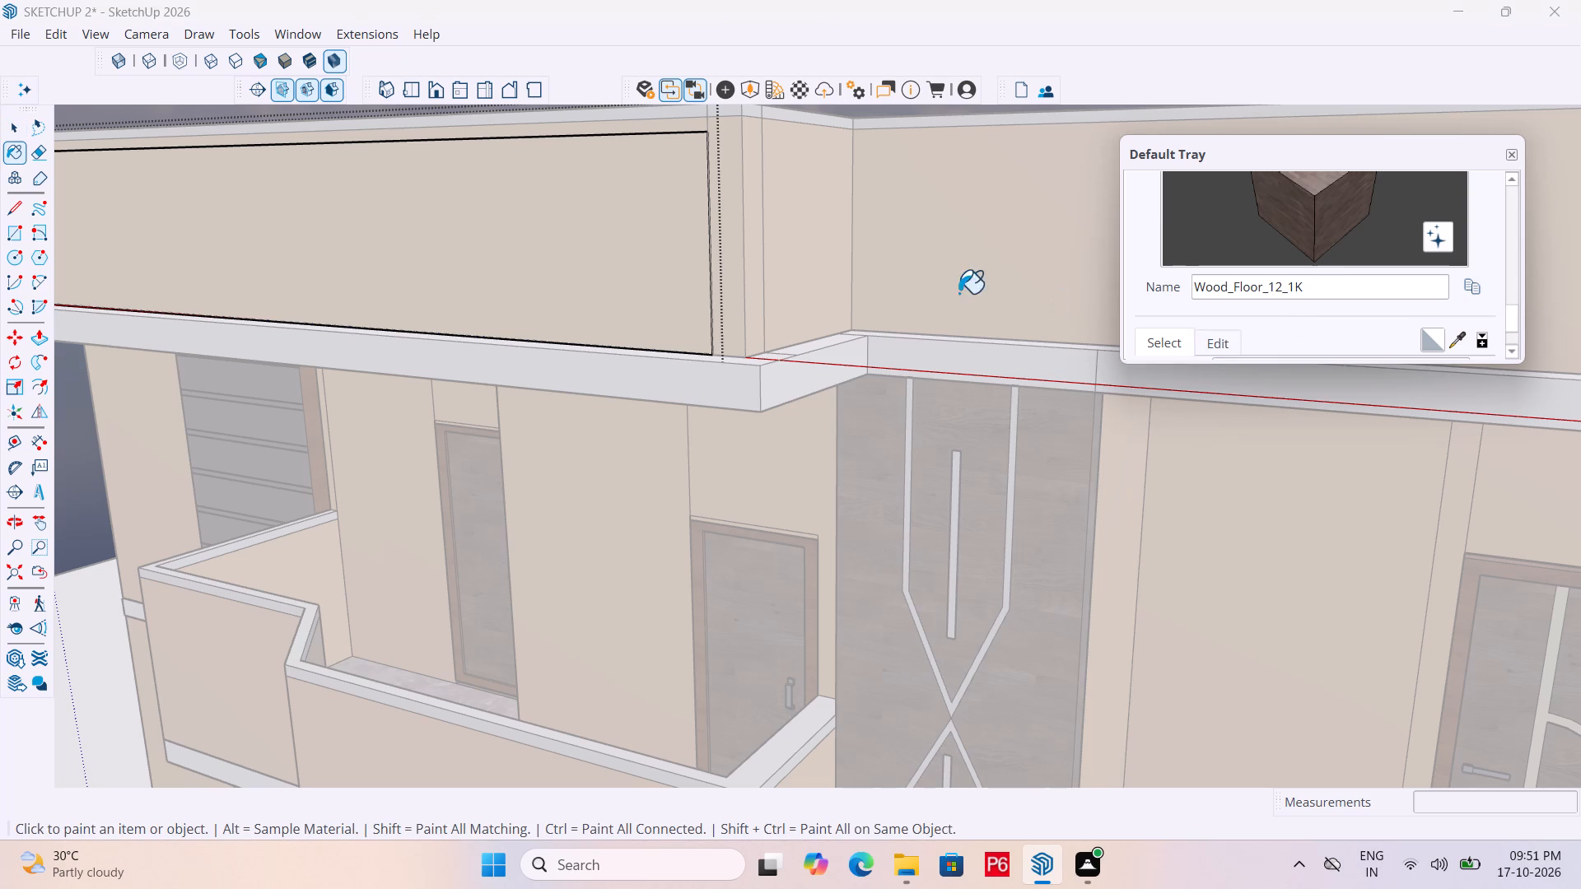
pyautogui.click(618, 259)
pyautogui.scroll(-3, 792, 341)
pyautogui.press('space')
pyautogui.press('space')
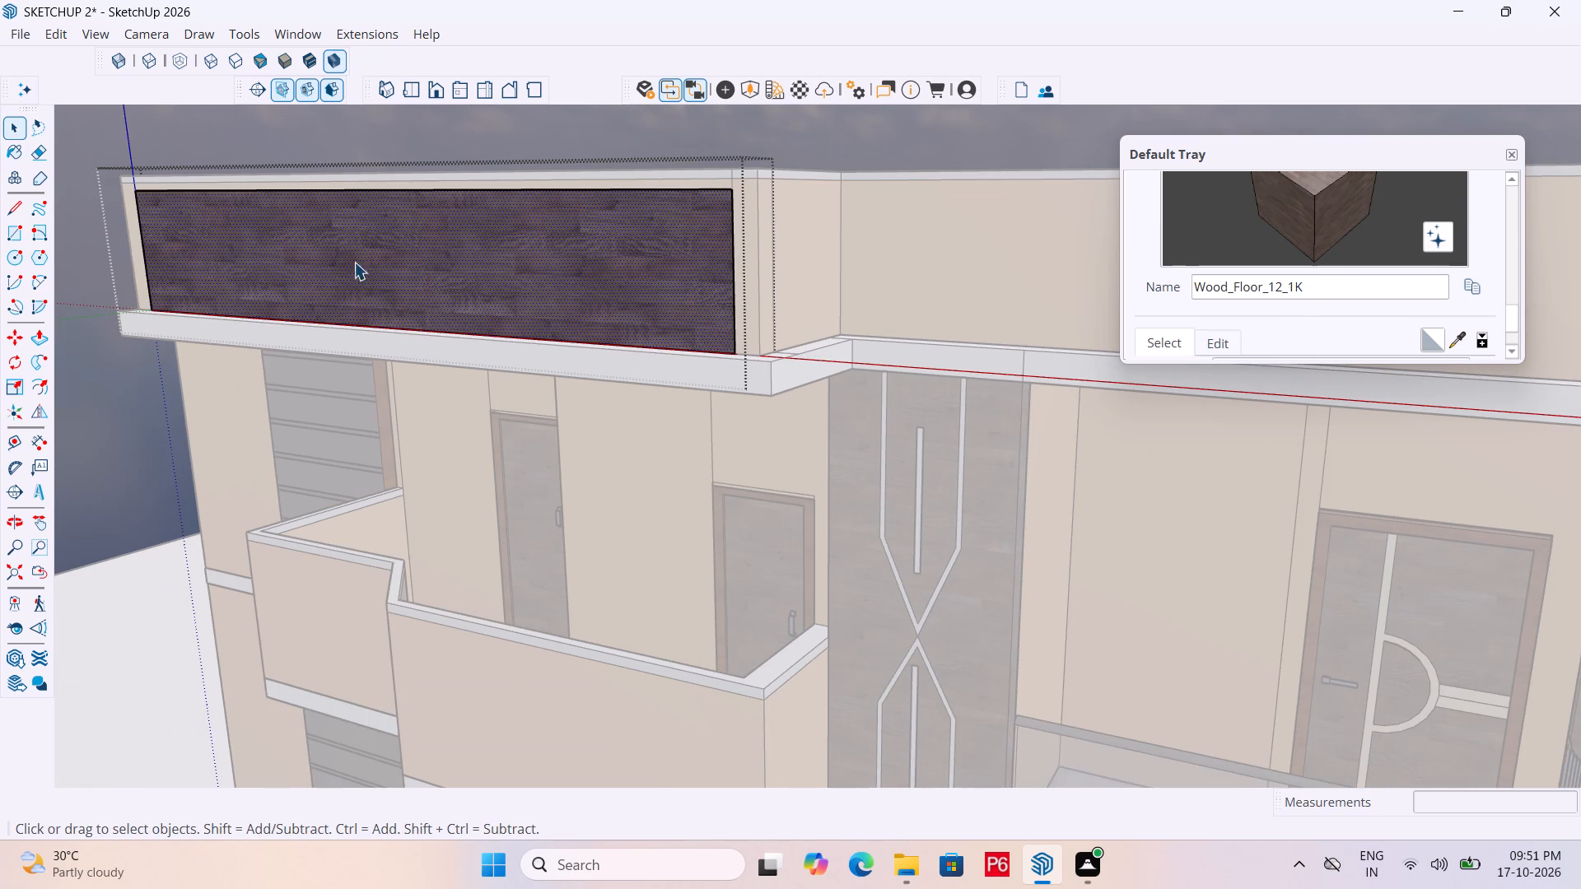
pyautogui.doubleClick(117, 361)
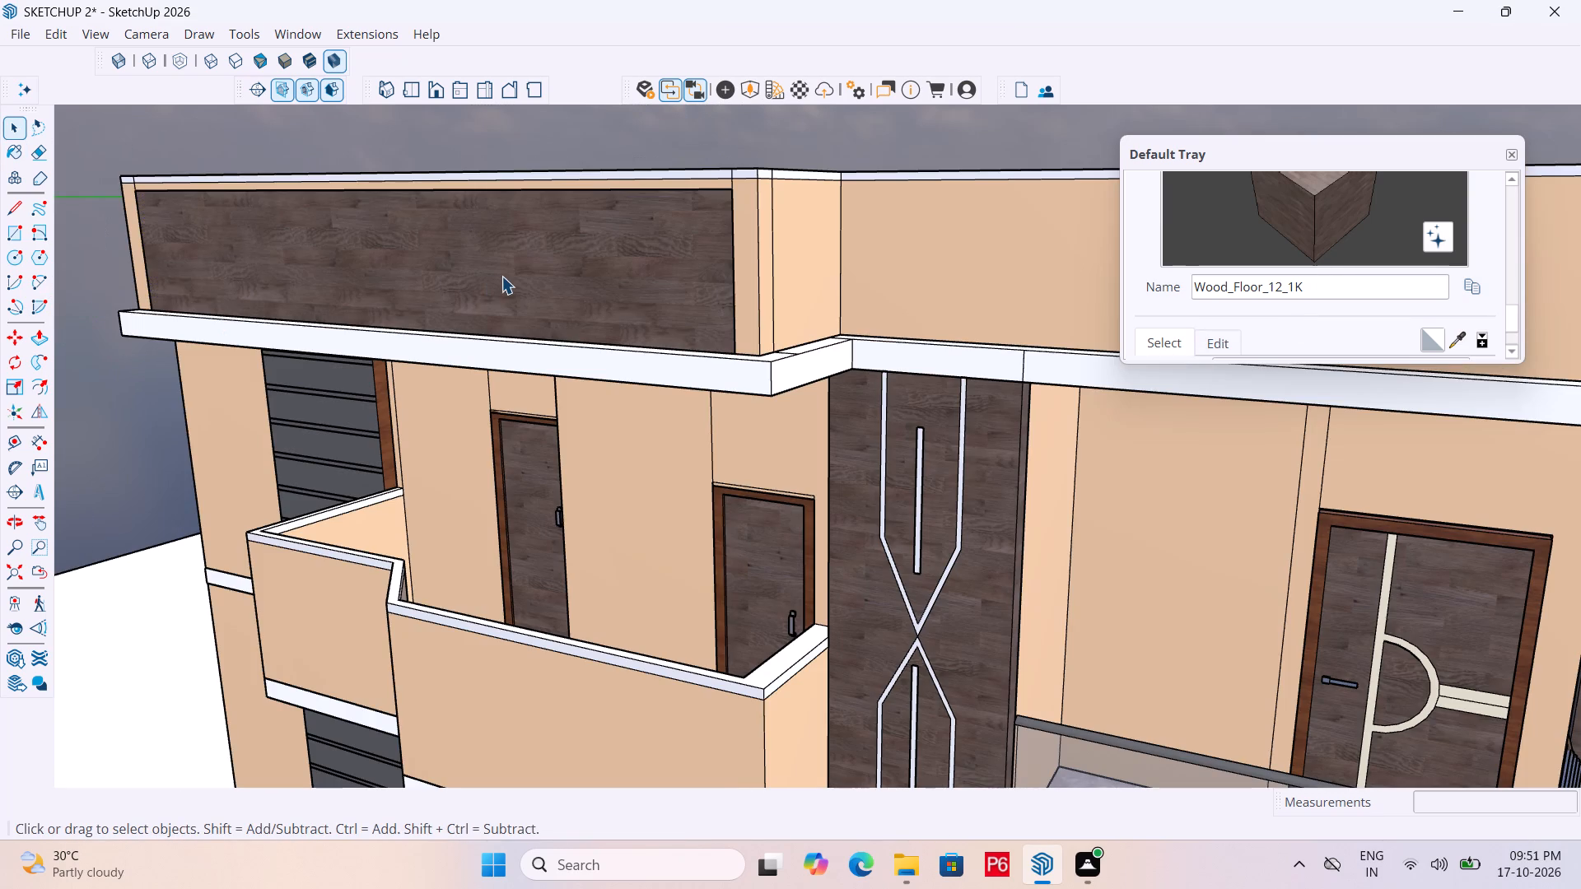
# Repaint the parapet panel inside its group with Asphalt_01_1K from the Asphalt & Concrete collection, and leave the group.
pyautogui.click(501, 276)
pyautogui.doubleClick(501, 276)
pyautogui.click(515, 264)
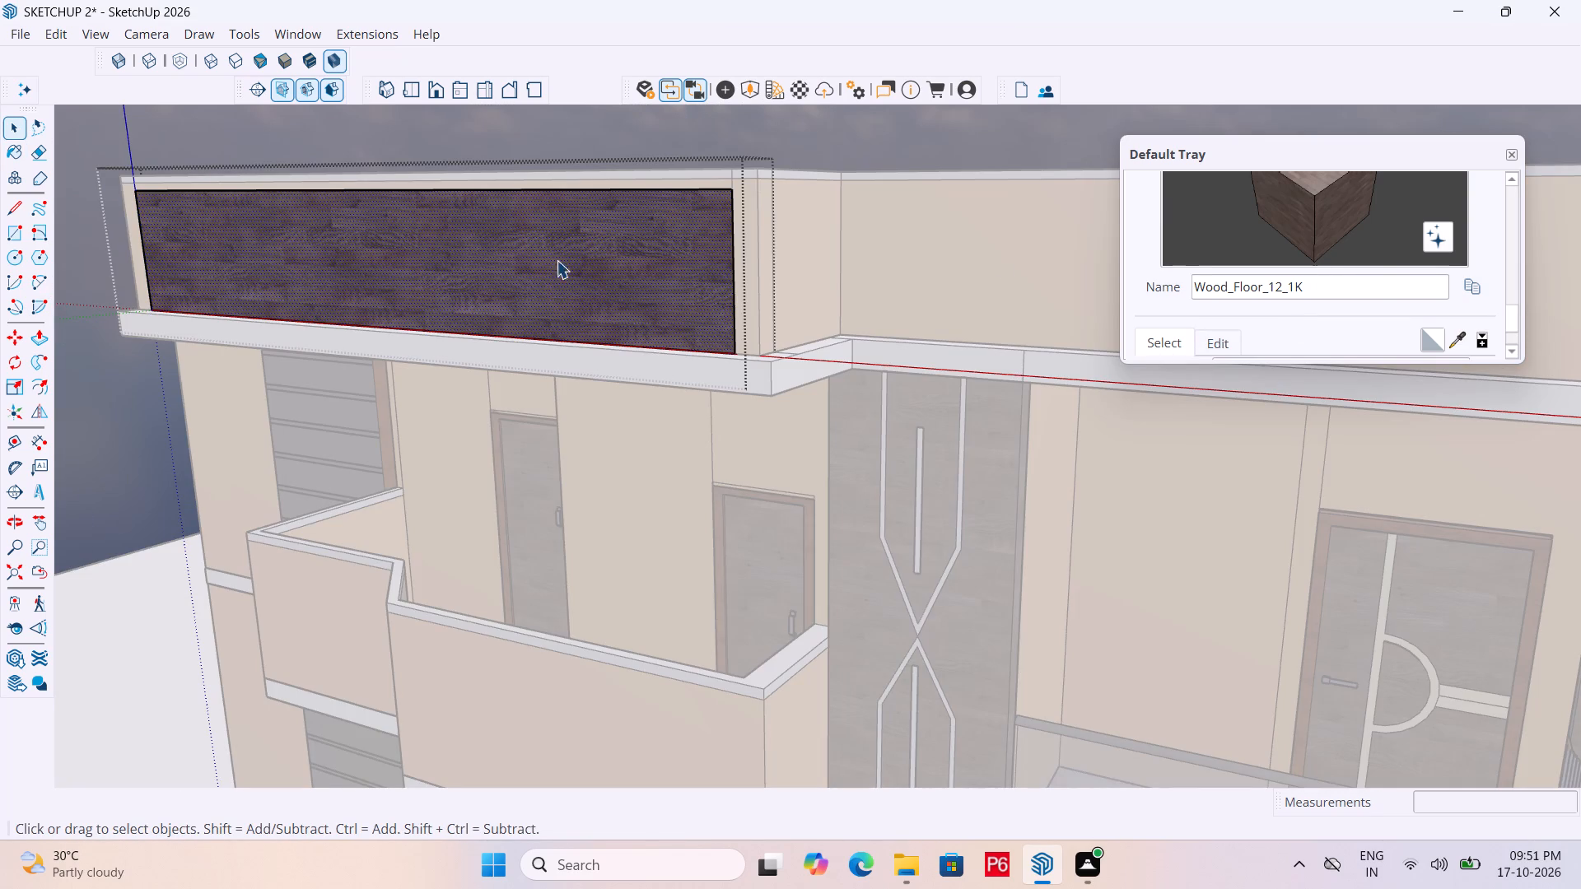
pyautogui.scroll(-3, 1337, 291)
pyautogui.click(1355, 263)
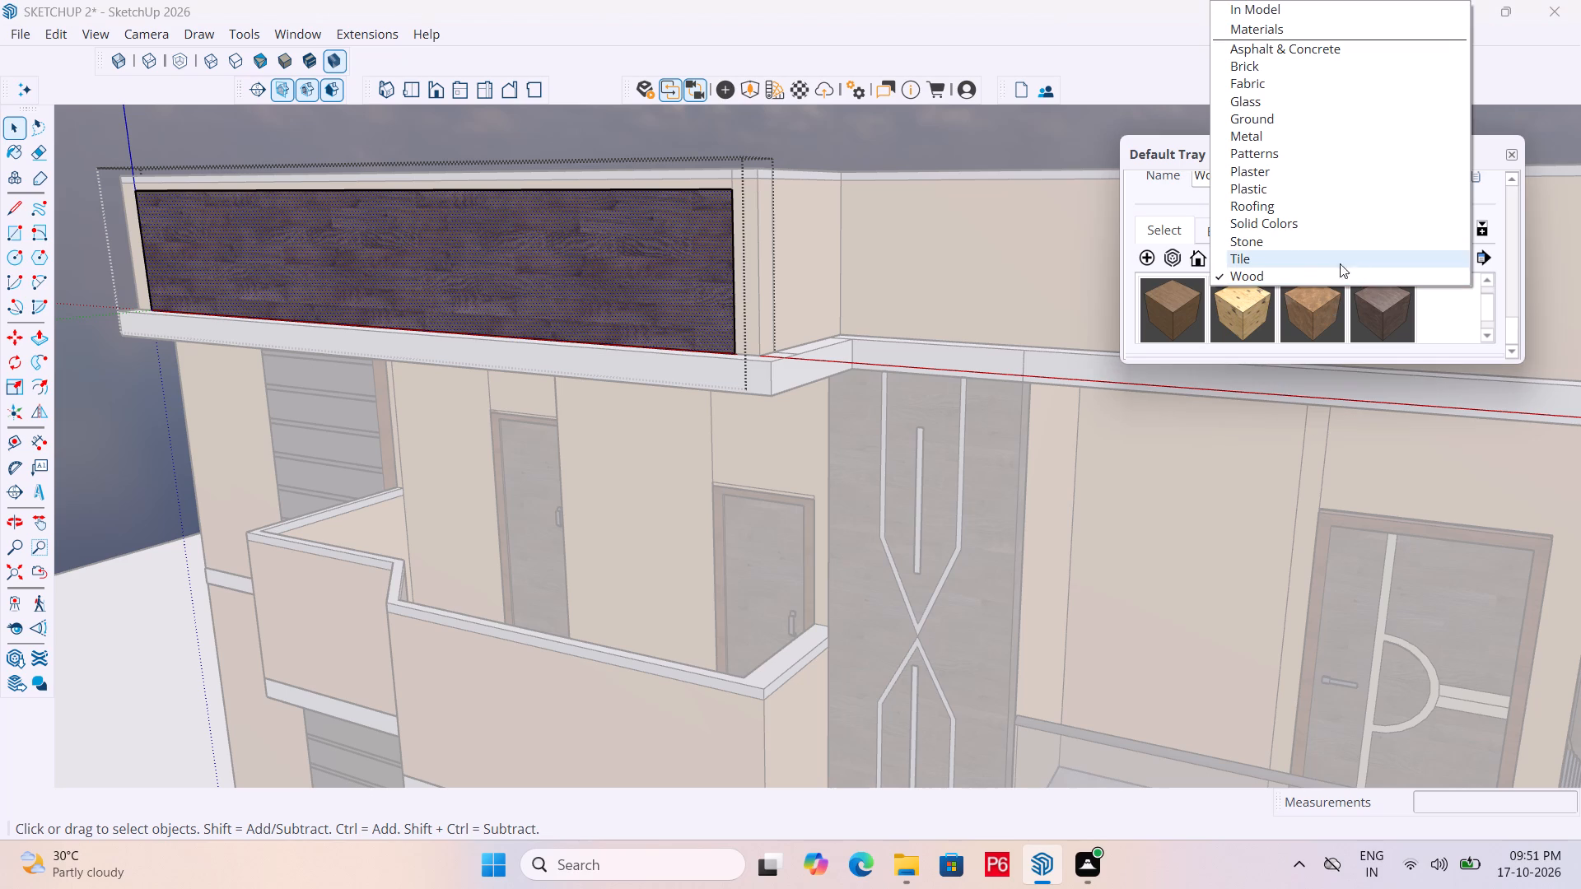
pyautogui.click(1331, 50)
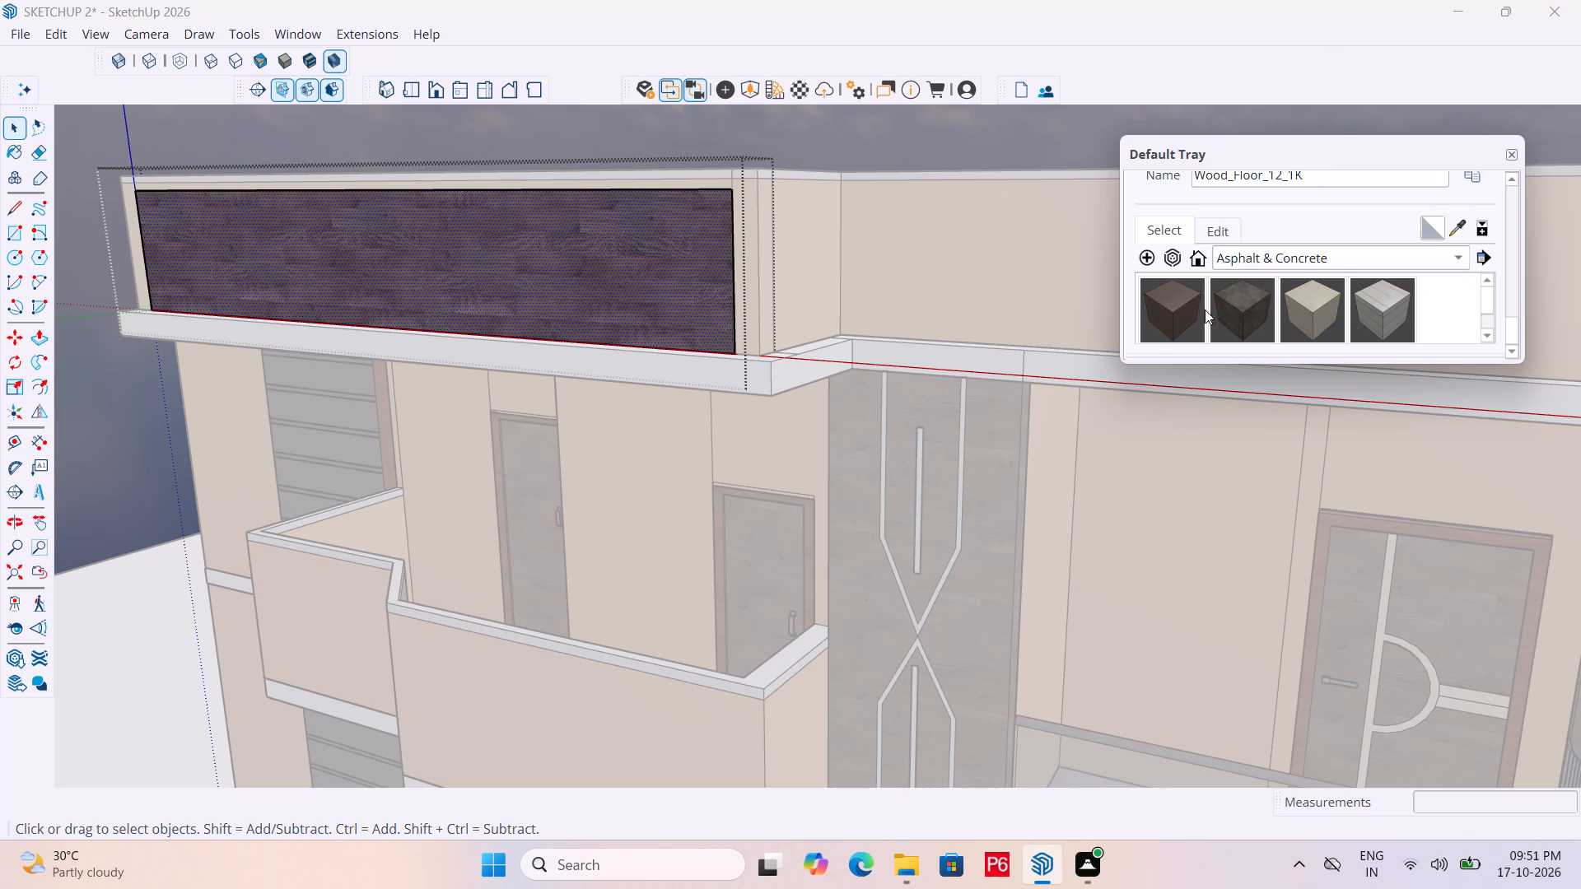
pyautogui.click(1171, 316)
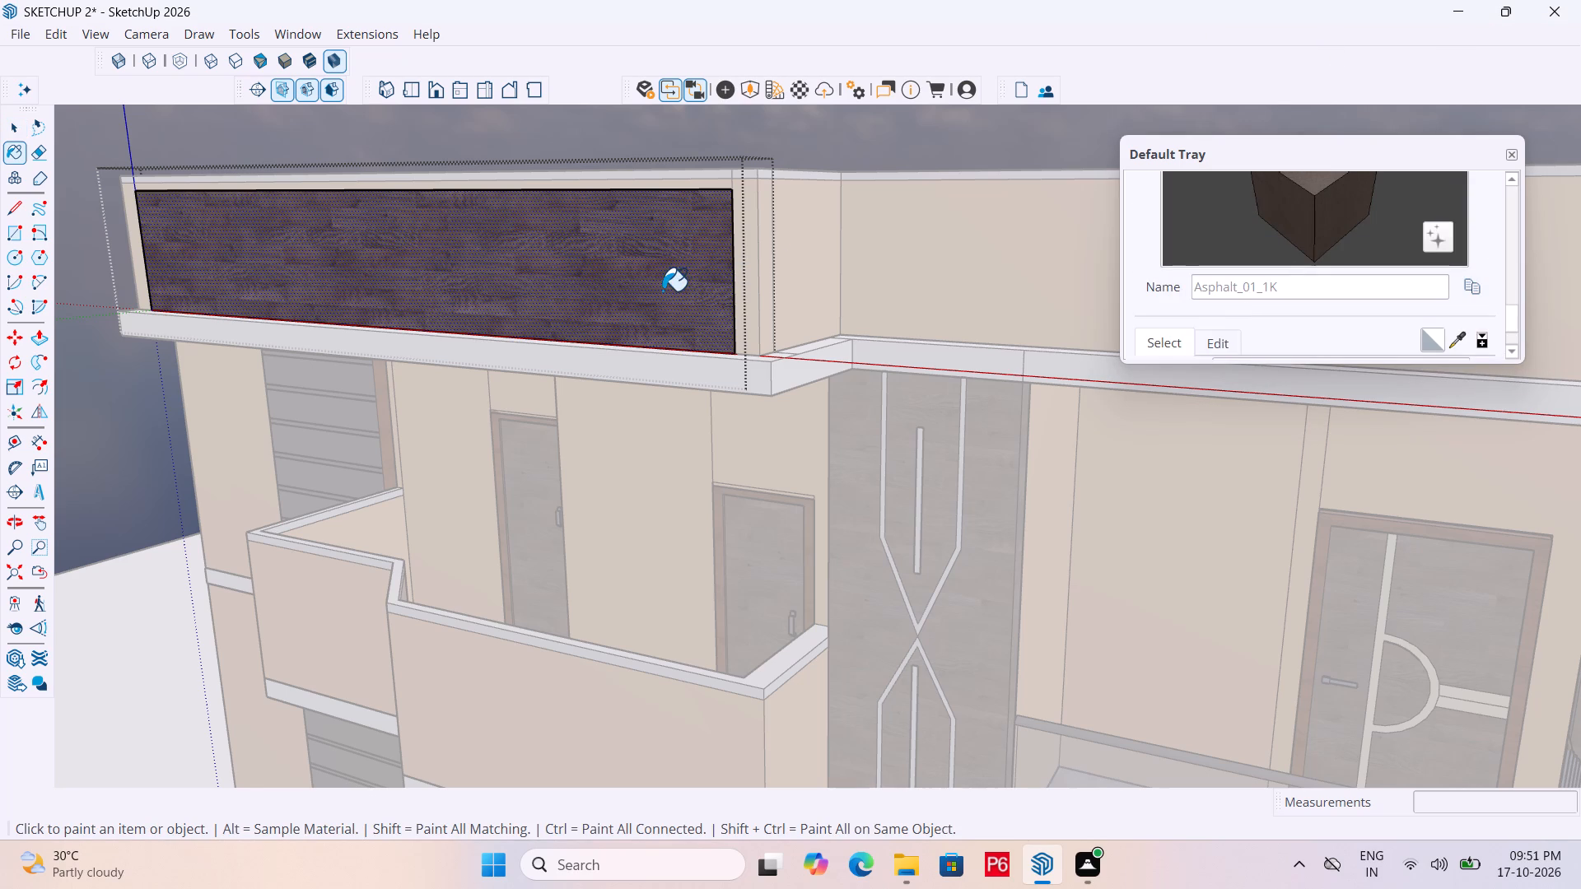
pyautogui.click(662, 291)
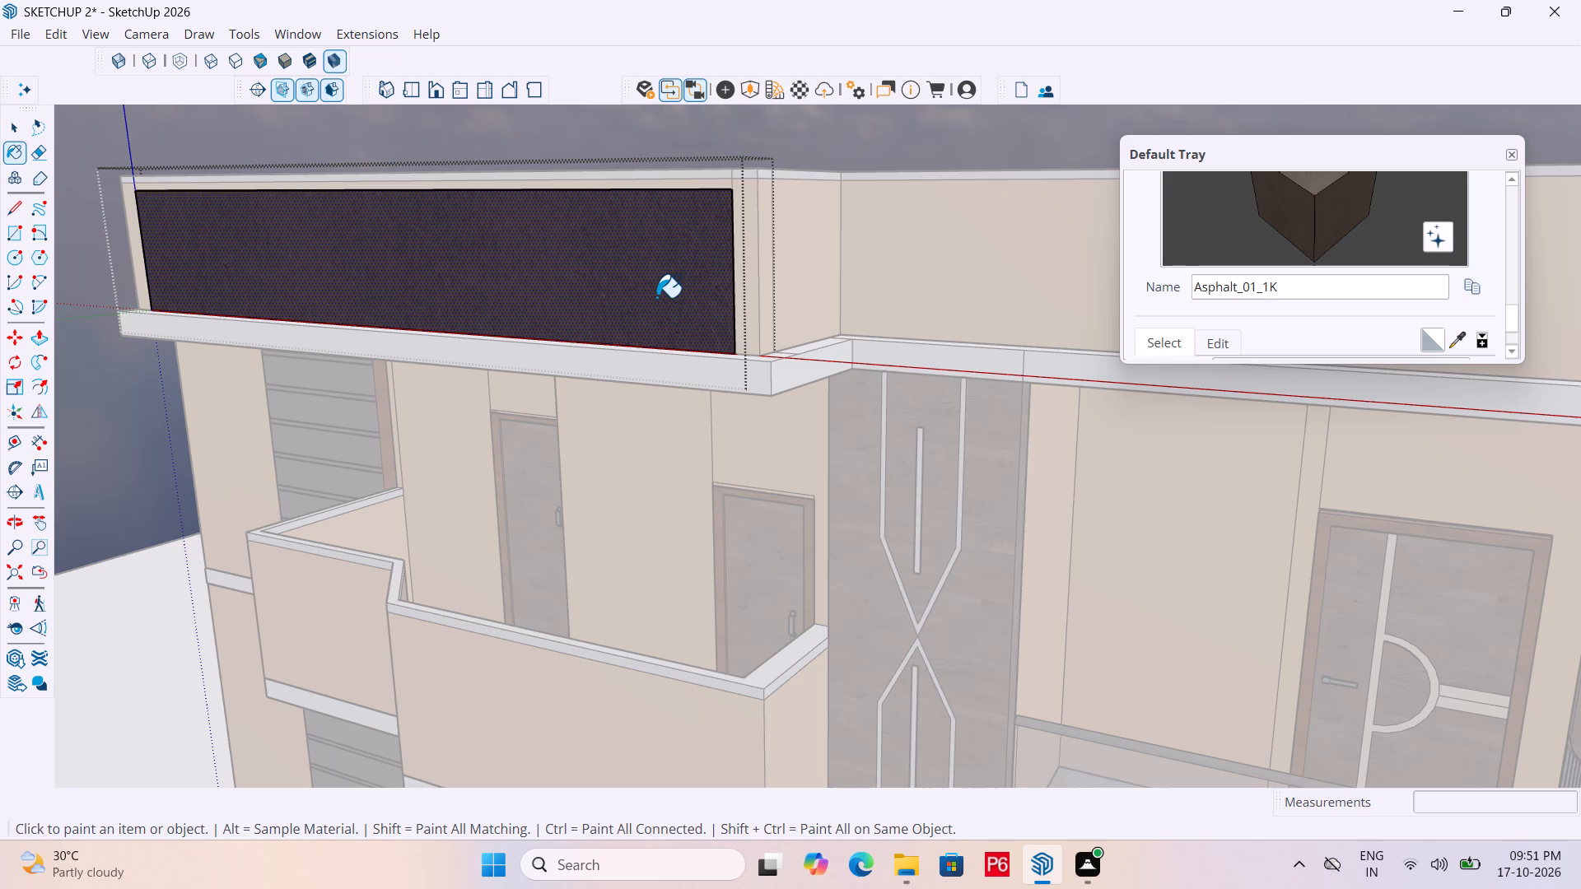
pyautogui.scroll(-3, 852, 376)
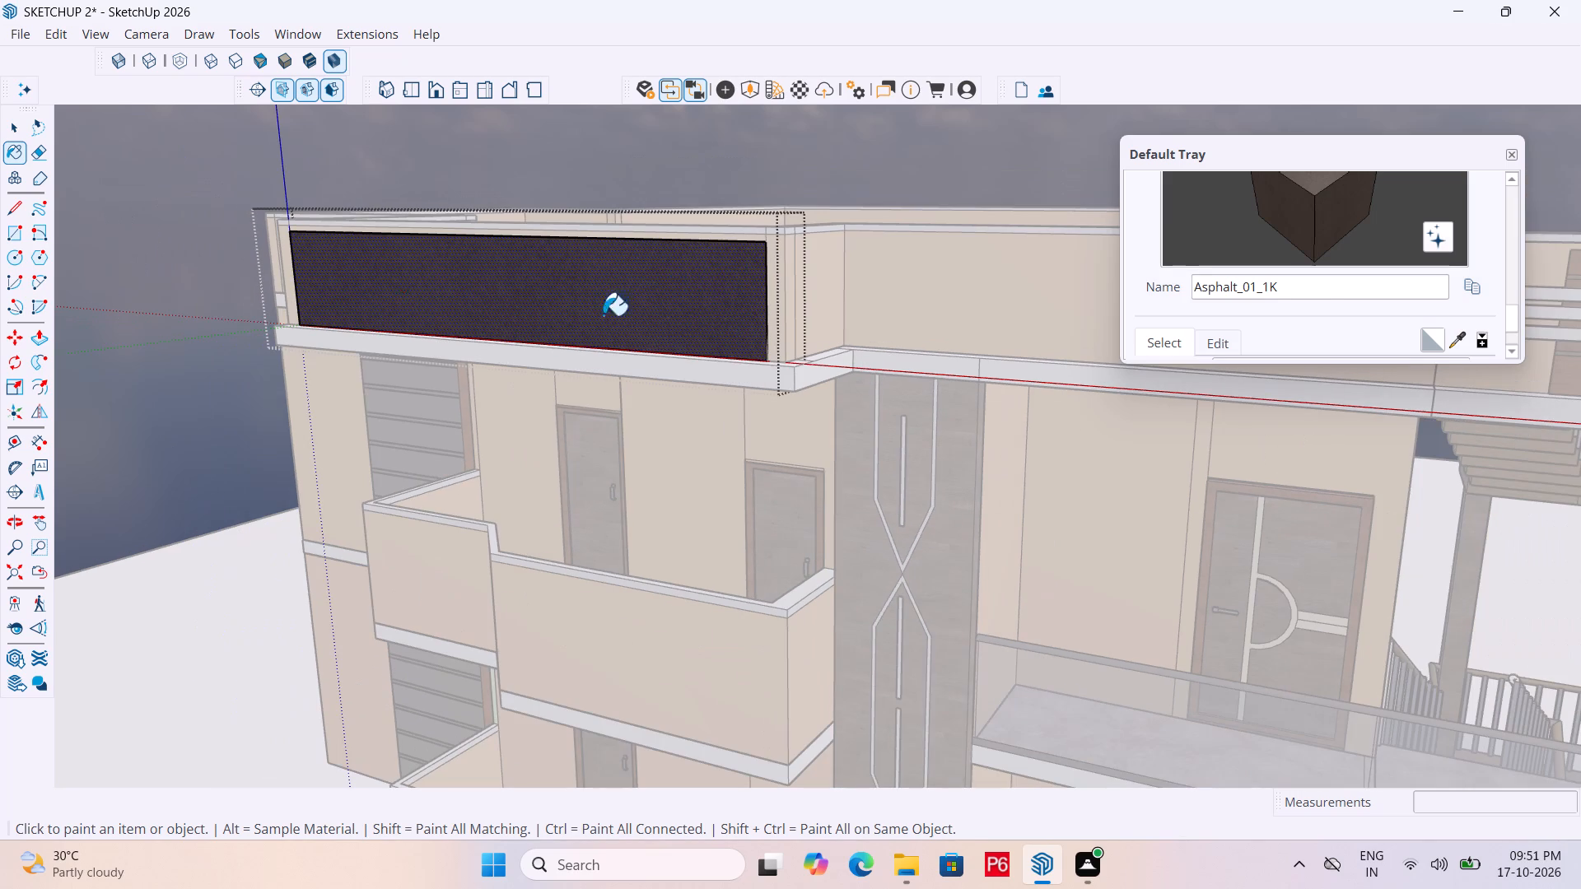
pyautogui.press('space')
pyautogui.doubleClick(166, 215)
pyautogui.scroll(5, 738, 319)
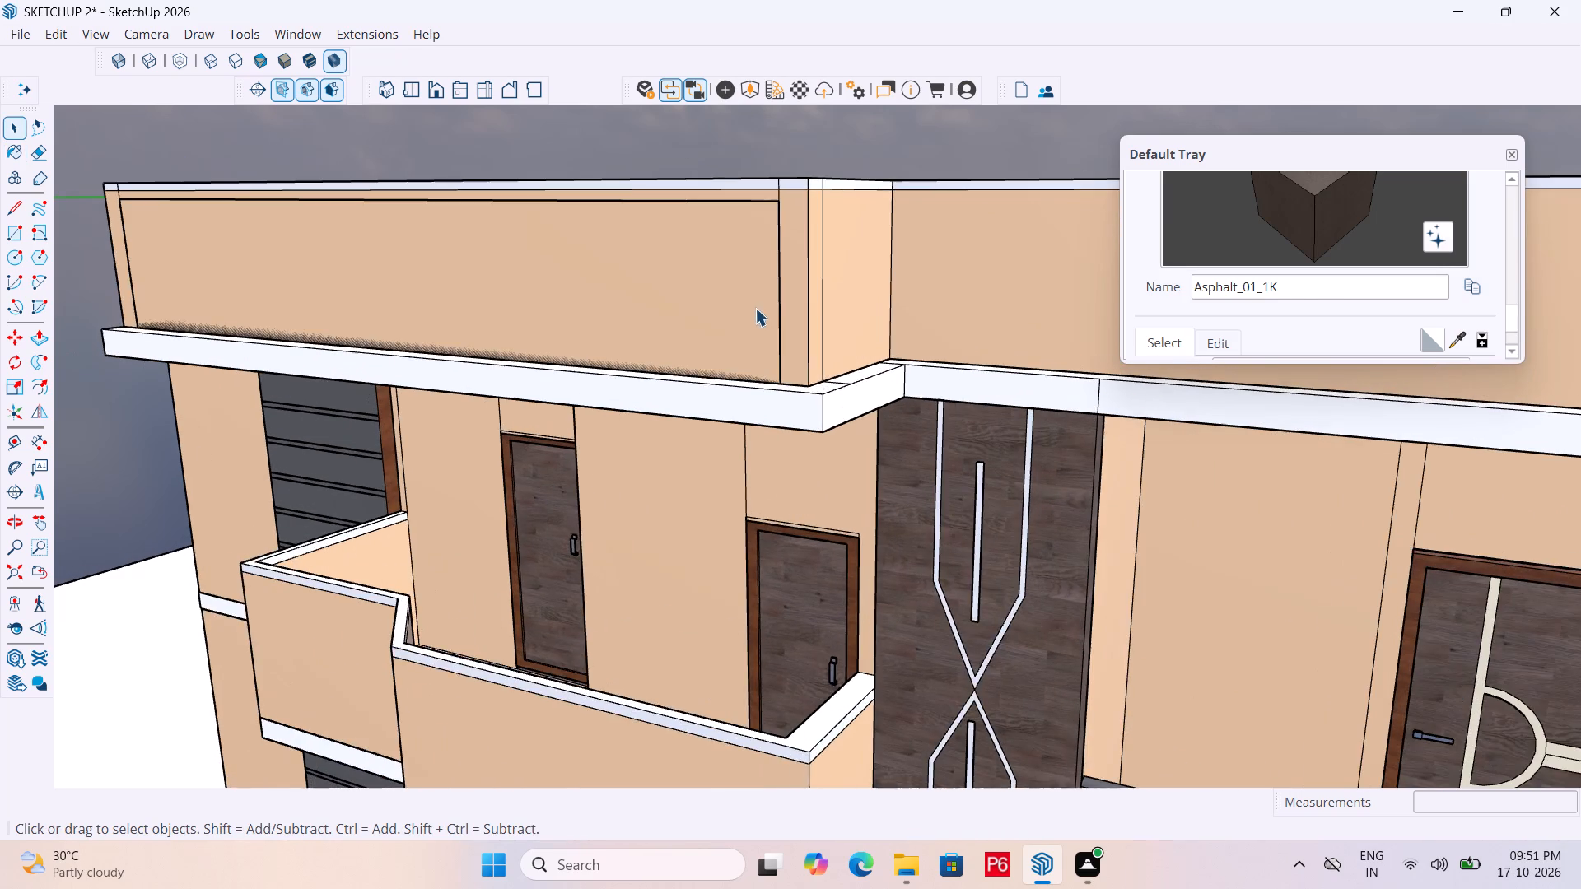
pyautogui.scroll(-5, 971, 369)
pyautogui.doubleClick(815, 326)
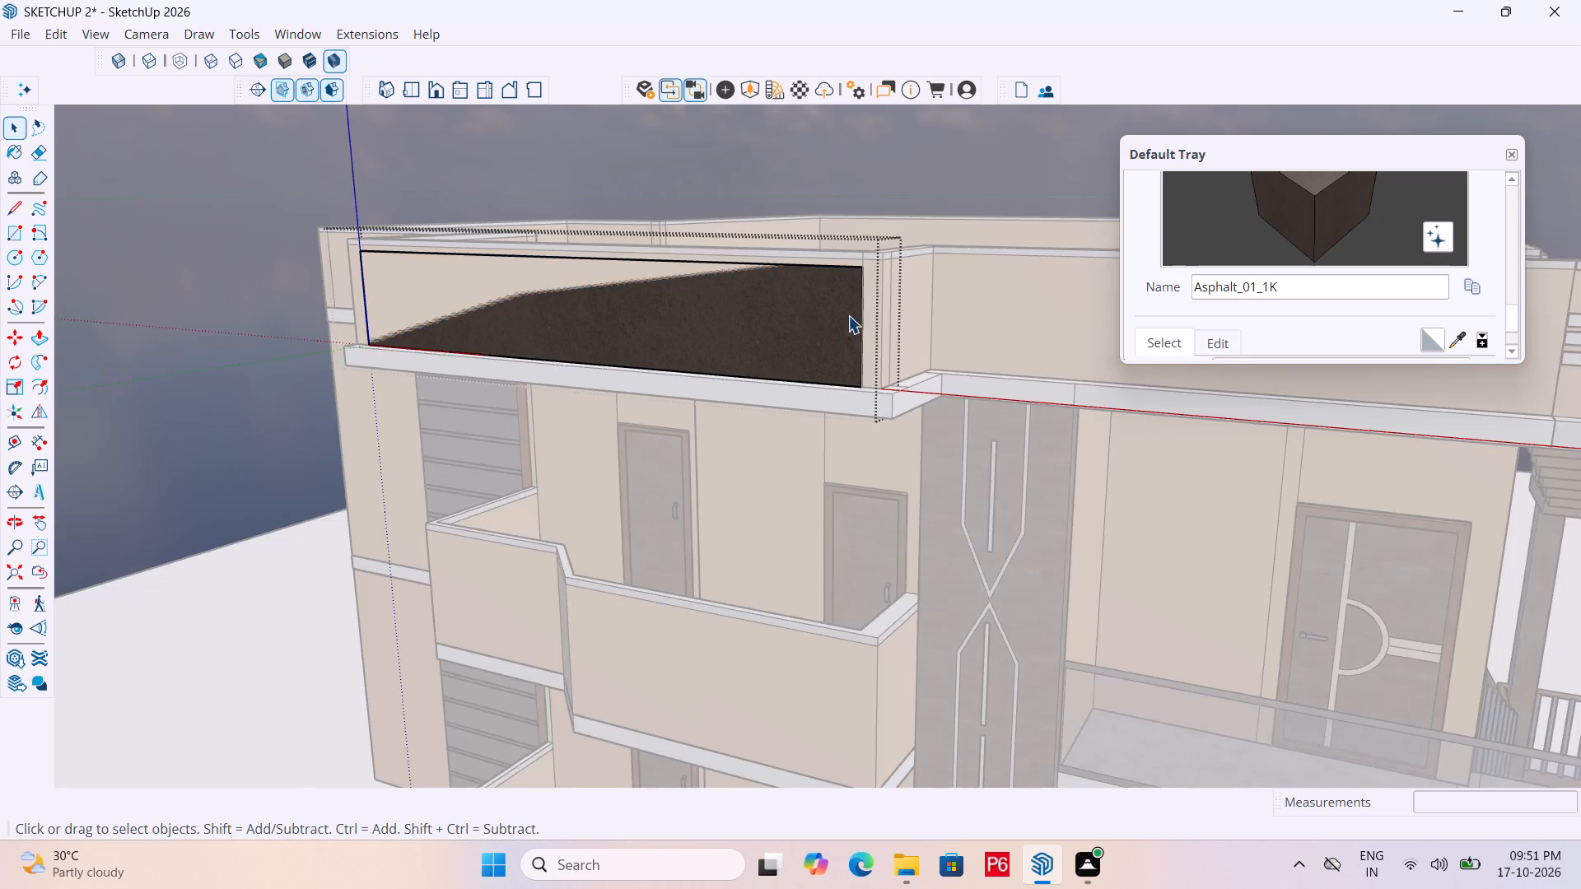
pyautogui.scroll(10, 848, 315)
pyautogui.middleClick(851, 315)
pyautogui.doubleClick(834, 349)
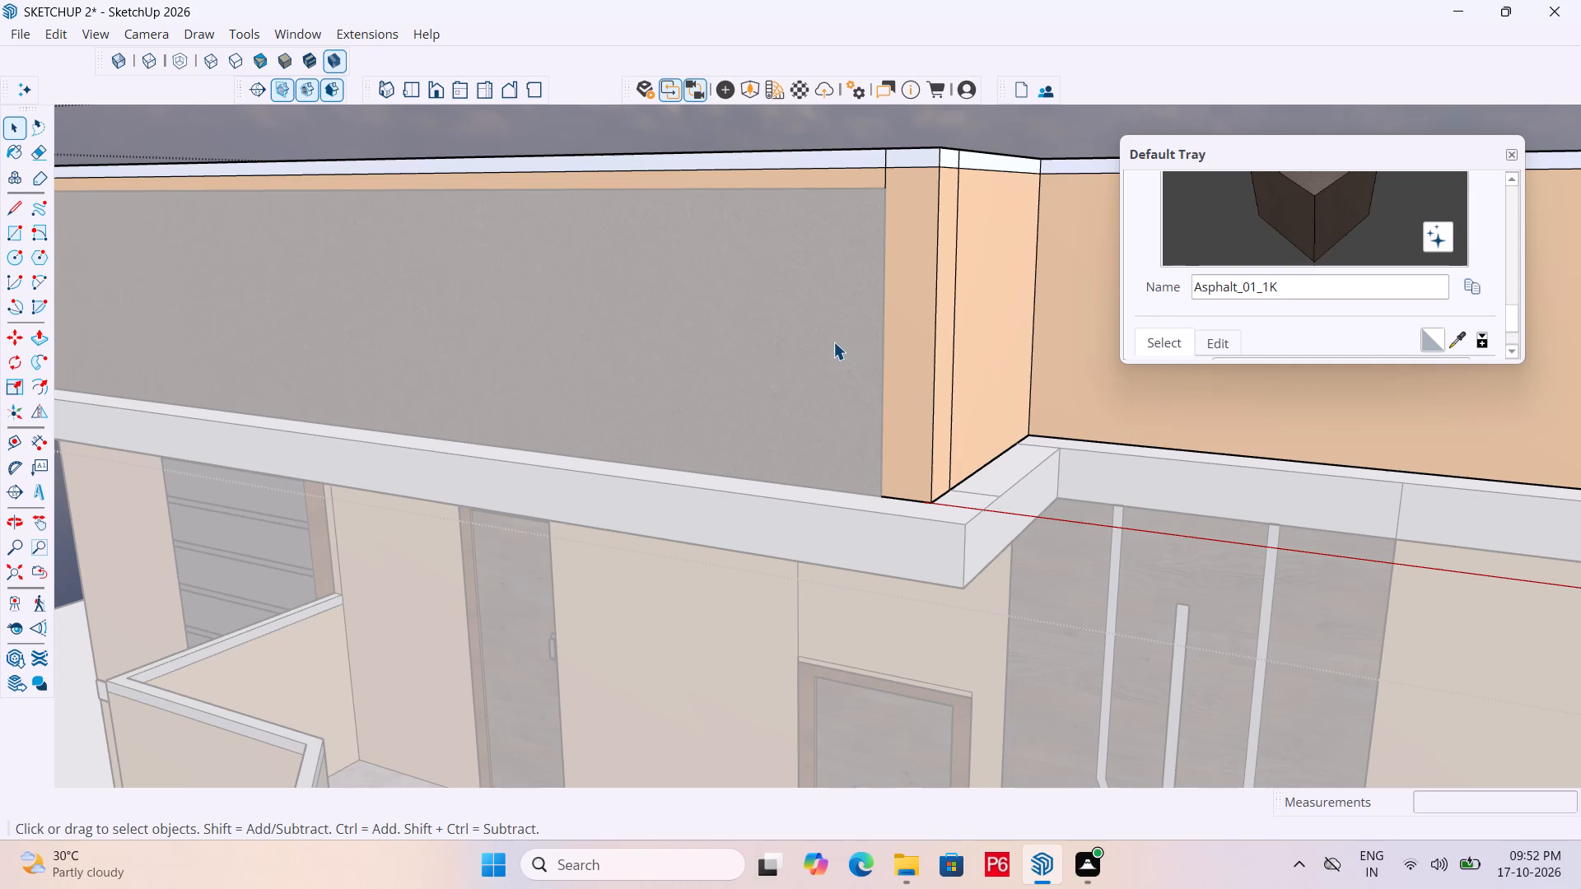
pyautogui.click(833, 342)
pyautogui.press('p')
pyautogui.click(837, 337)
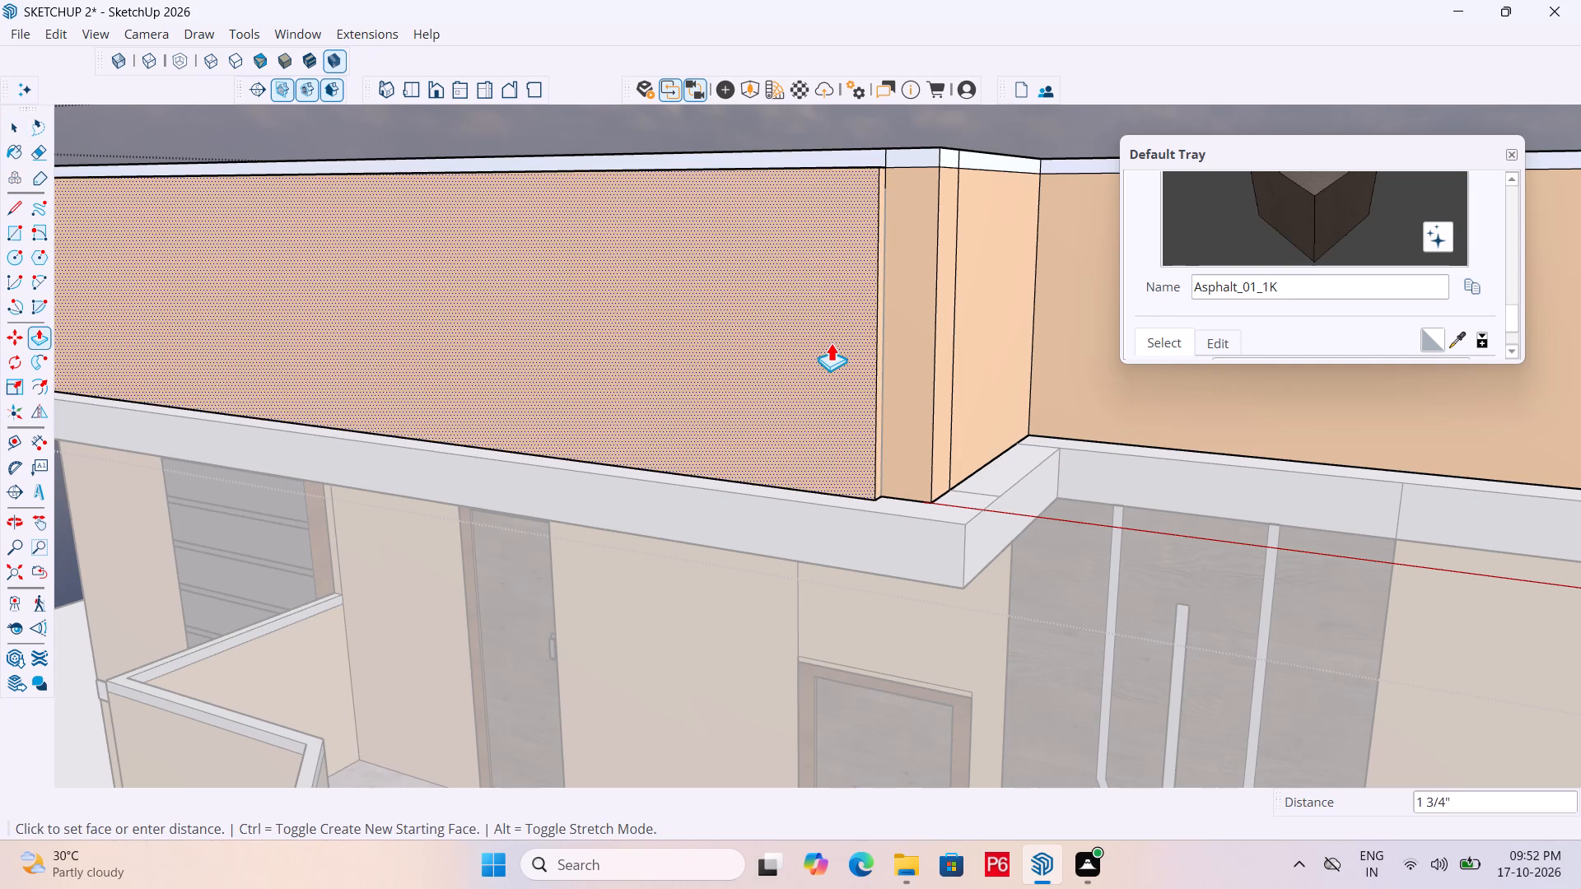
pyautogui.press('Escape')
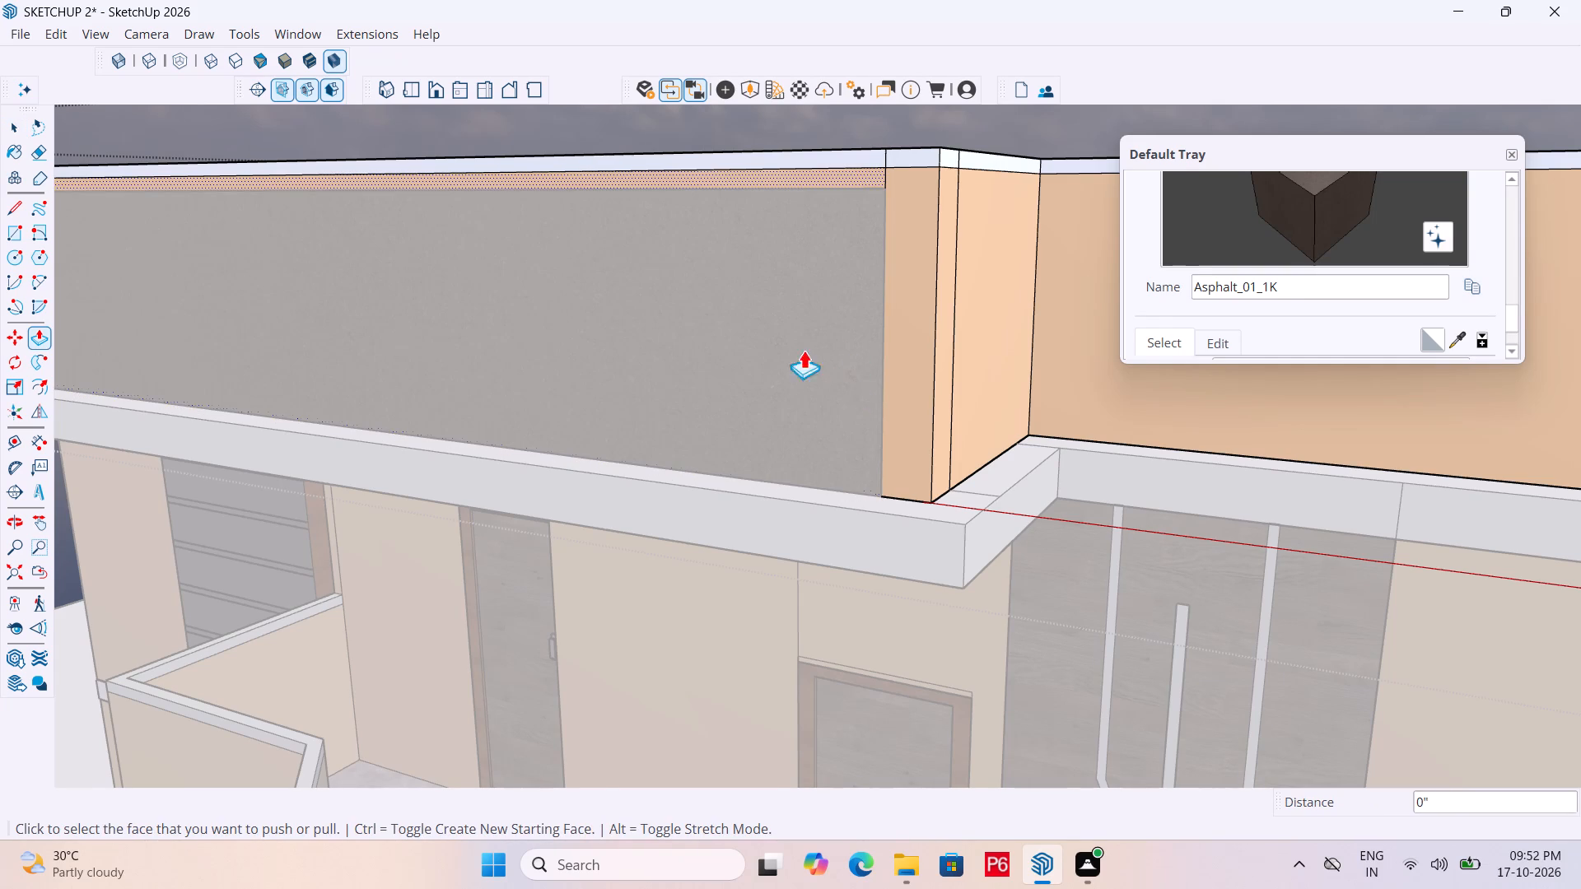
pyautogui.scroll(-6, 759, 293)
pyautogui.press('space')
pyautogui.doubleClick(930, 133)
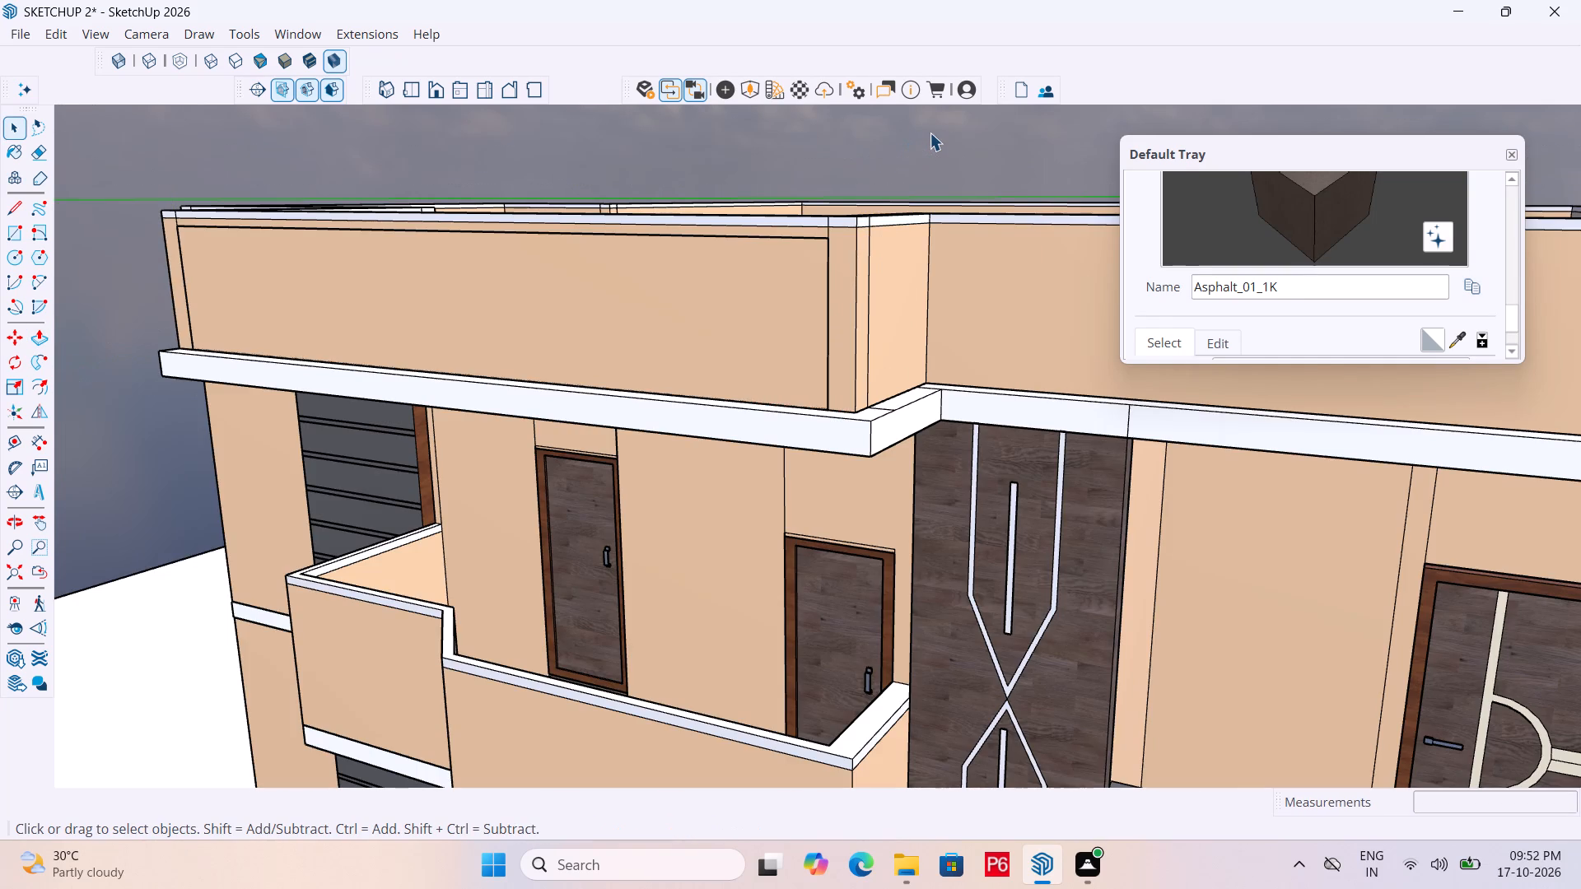
# Push/Pull the grouped asphalt panel outward about 1 5/8" from the parapet face and leave the group.
pyautogui.click(786, 286)
pyautogui.doubleClick(786, 285)
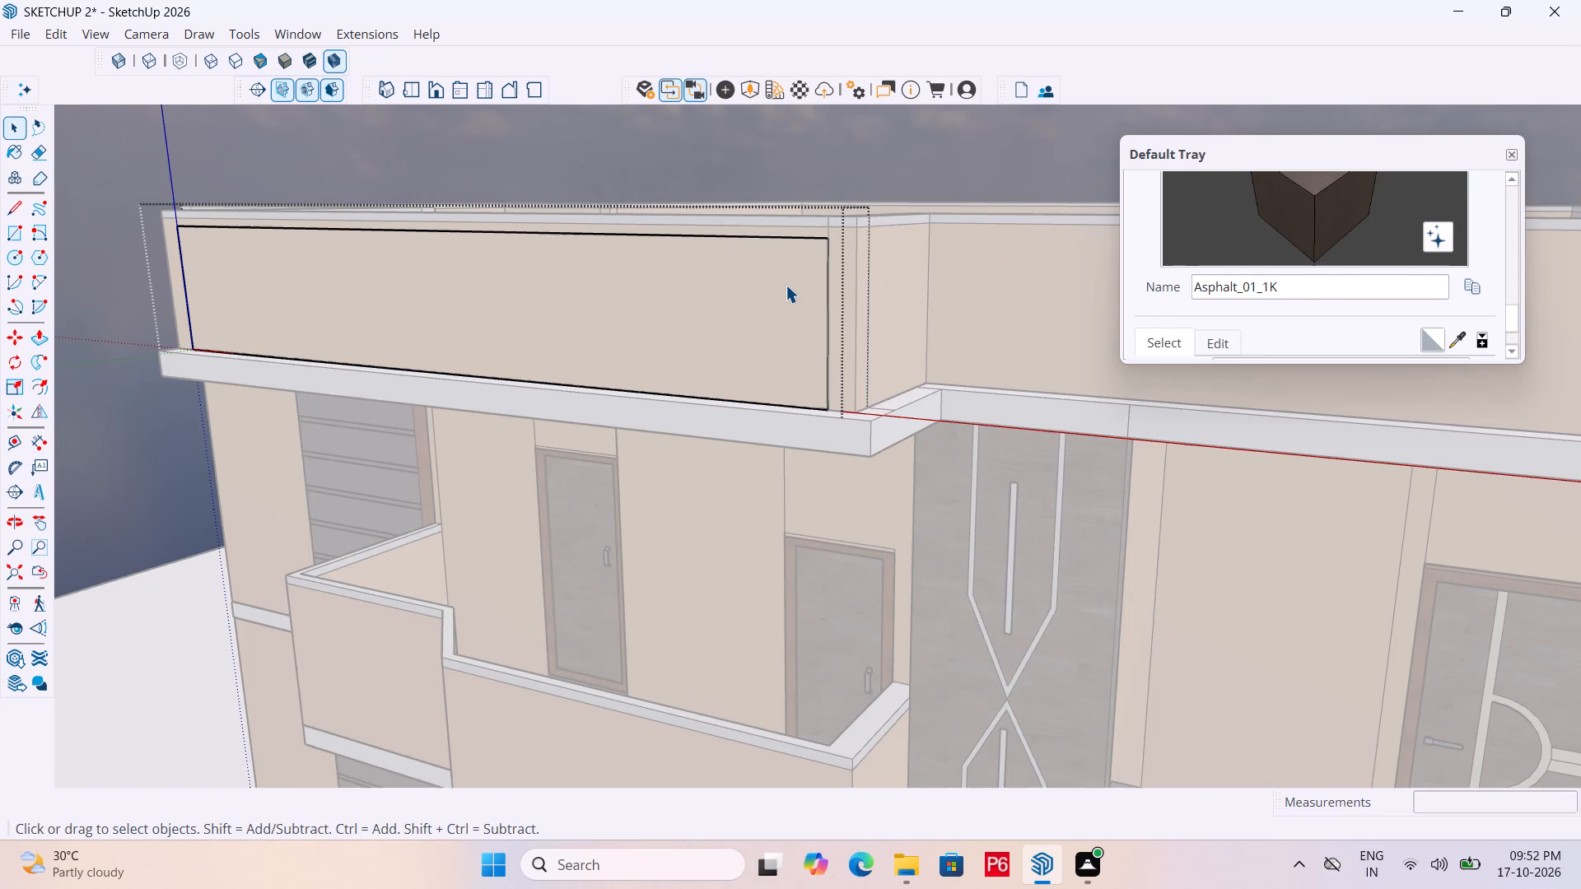
pyautogui.press('p')
pyautogui.click(786, 285)
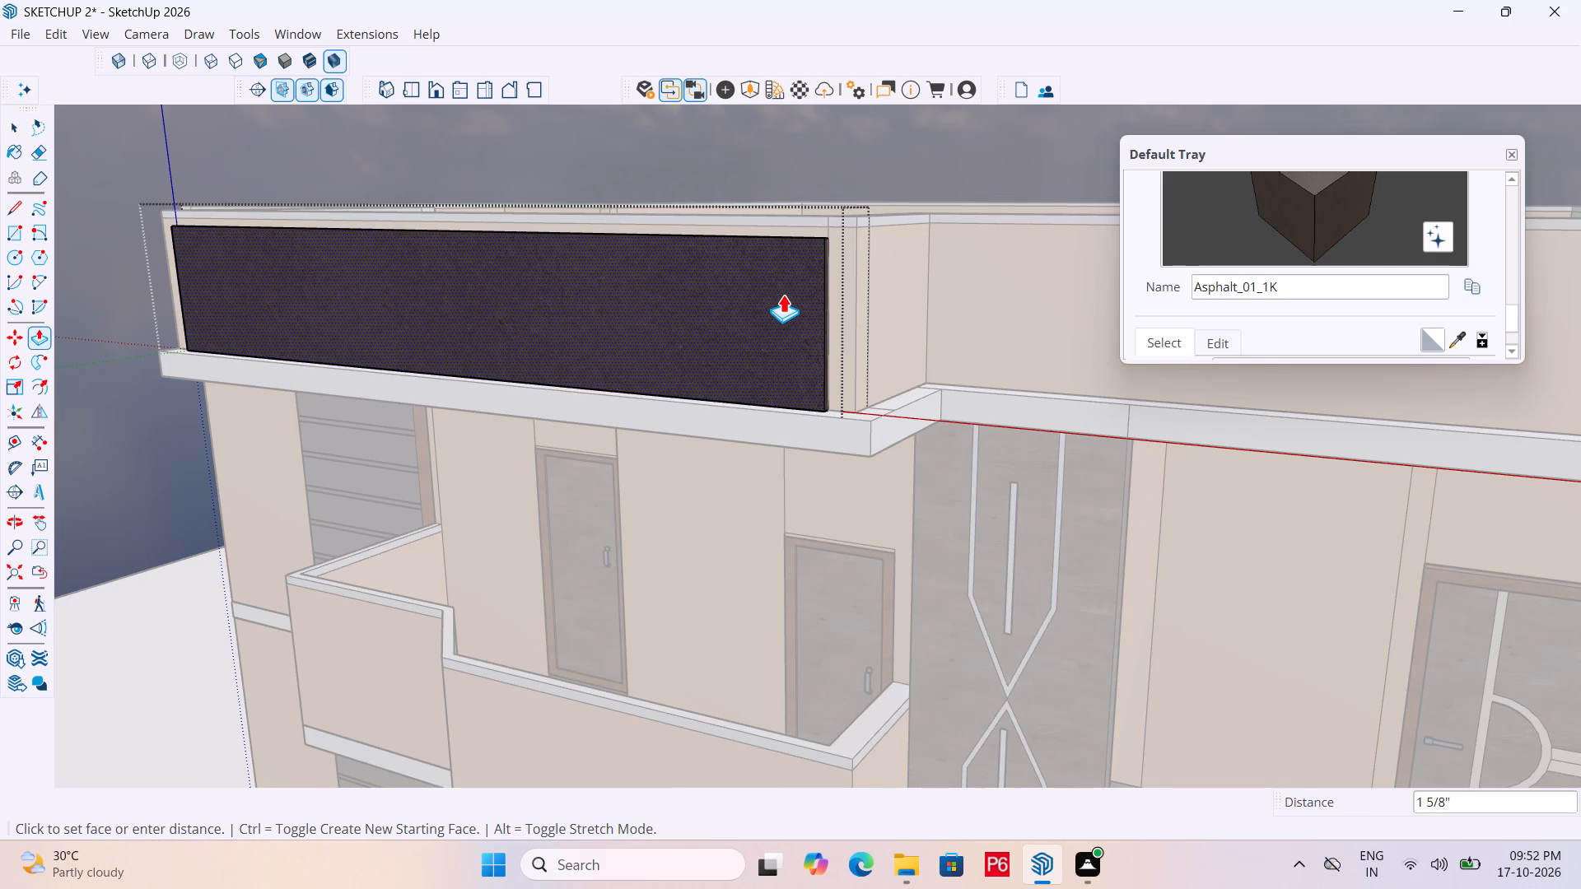
pyautogui.click(783, 294)
pyautogui.moveTo(884, 318); pyautogui.dragTo(680, 337, button='middle')
pyautogui.press('space')
pyautogui.doubleClick(261, 214)
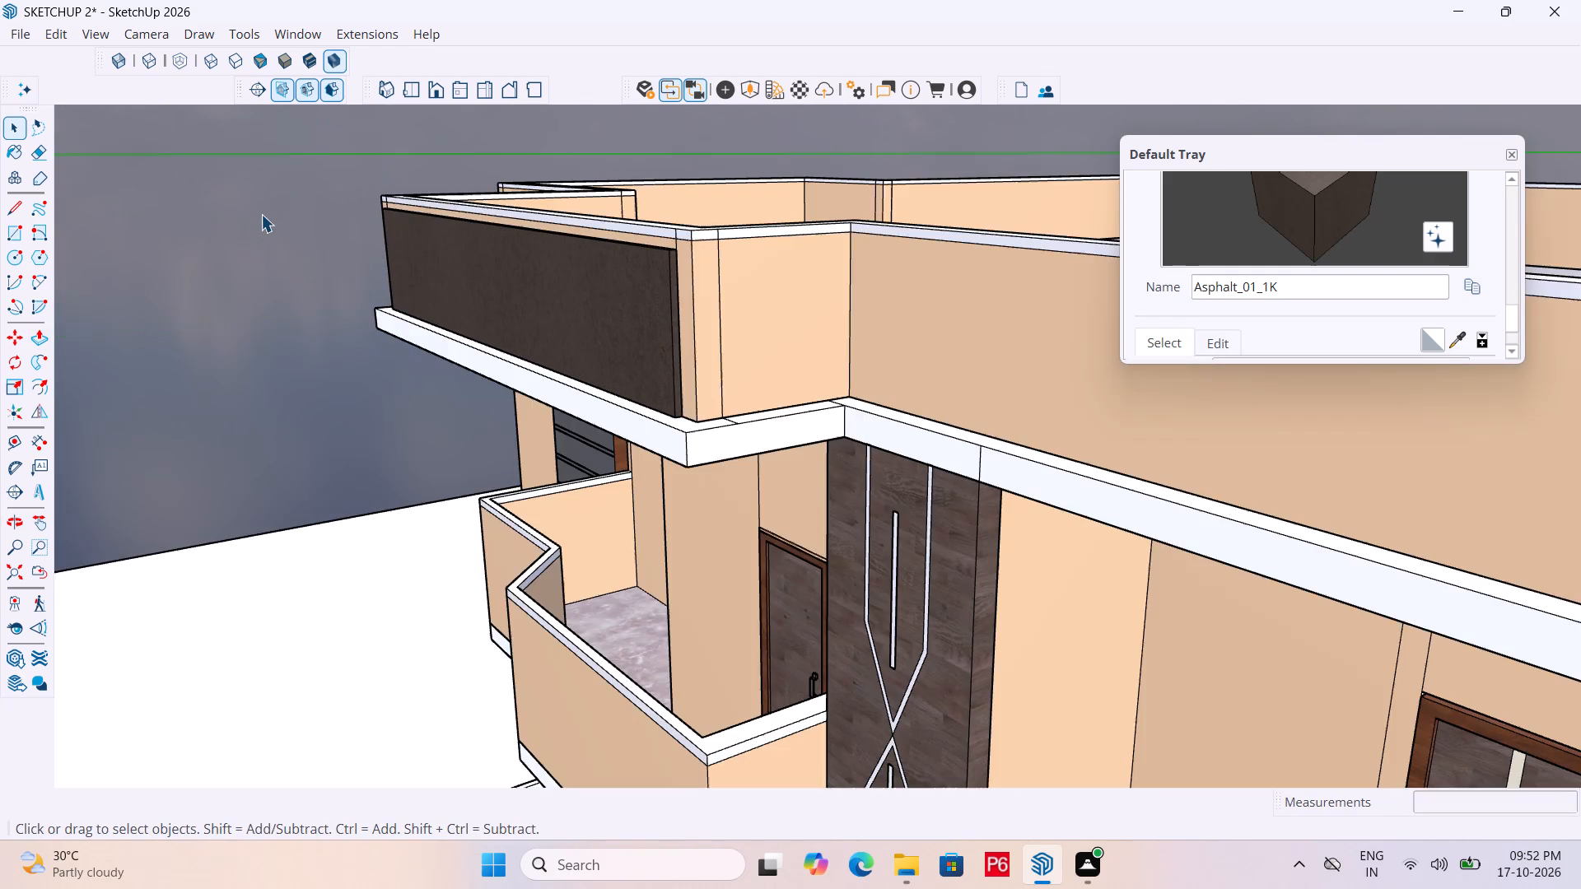
# Save the house model.
pyautogui.moveTo(412, 279); pyautogui.dragTo(514, 269, button='middle')
pyautogui.hotkey('ctrl', 's')
pyautogui.hotkey('ctrl', 's')
pyautogui.hotkey('ctrl', 's')
# Draw a vertical rectangle about 4" by 2' 5 7/16" near the left end of the parapet's asphalt panel.
pyautogui.scroll(-6, 560, 310)
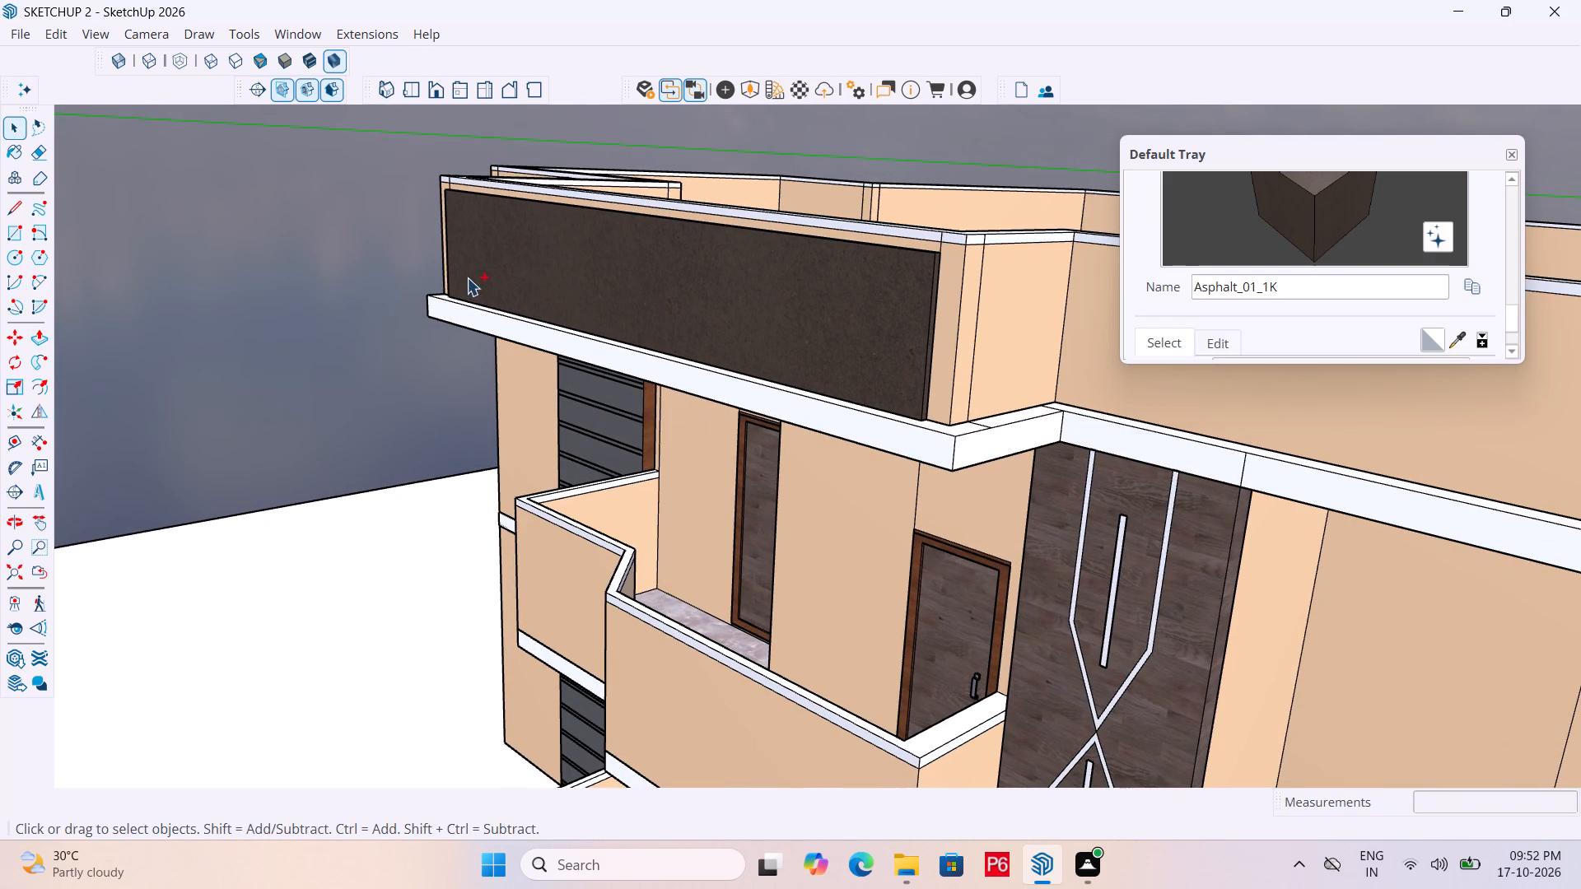
pyautogui.scroll(-5, 464, 270)
pyautogui.scroll(-4, 396, 312)
pyautogui.scroll(-4, 506, 303)
pyautogui.moveTo(532, 349); pyautogui.dragTo(682, 277, button='middle')
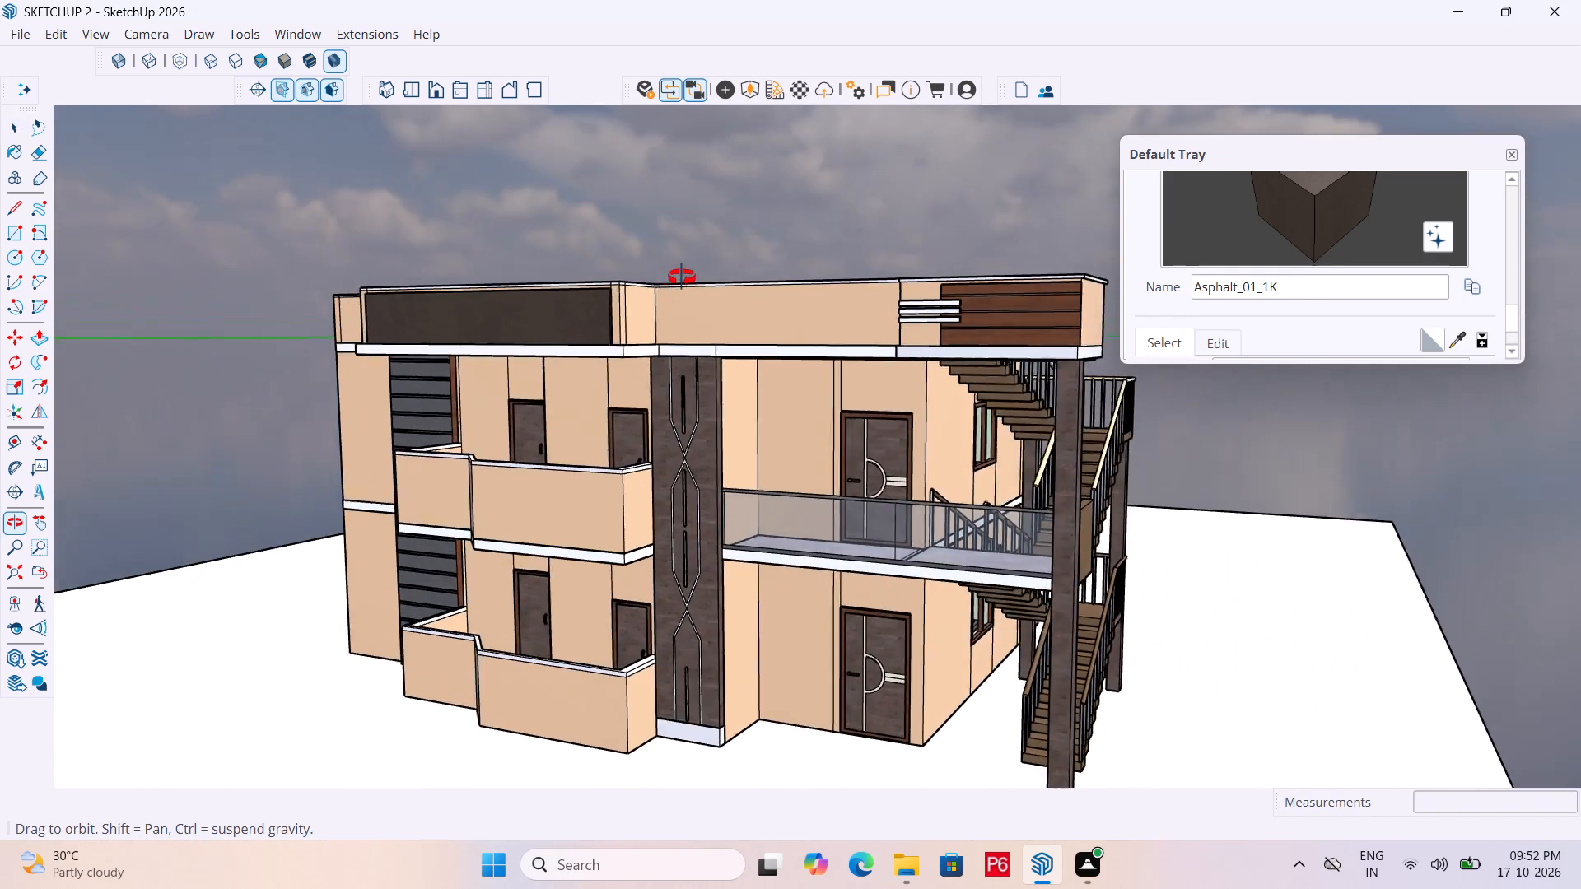
pyautogui.moveTo(682, 277); pyautogui.dragTo(852, 295, button='middle')
pyautogui.scroll(5, 386, 292)
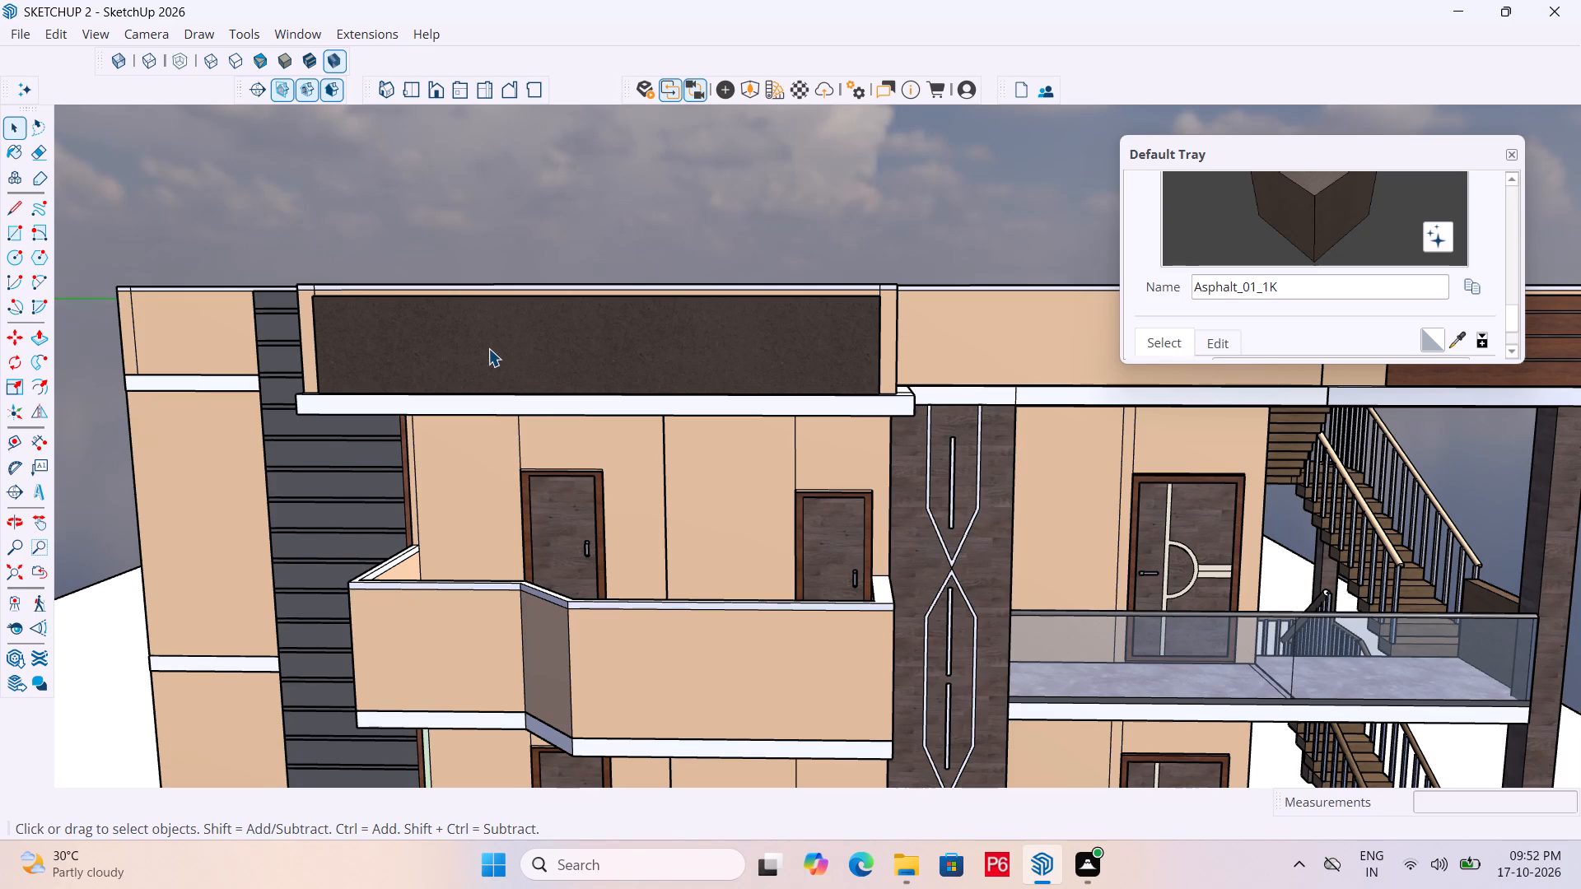
pyautogui.scroll(5, 348, 314)
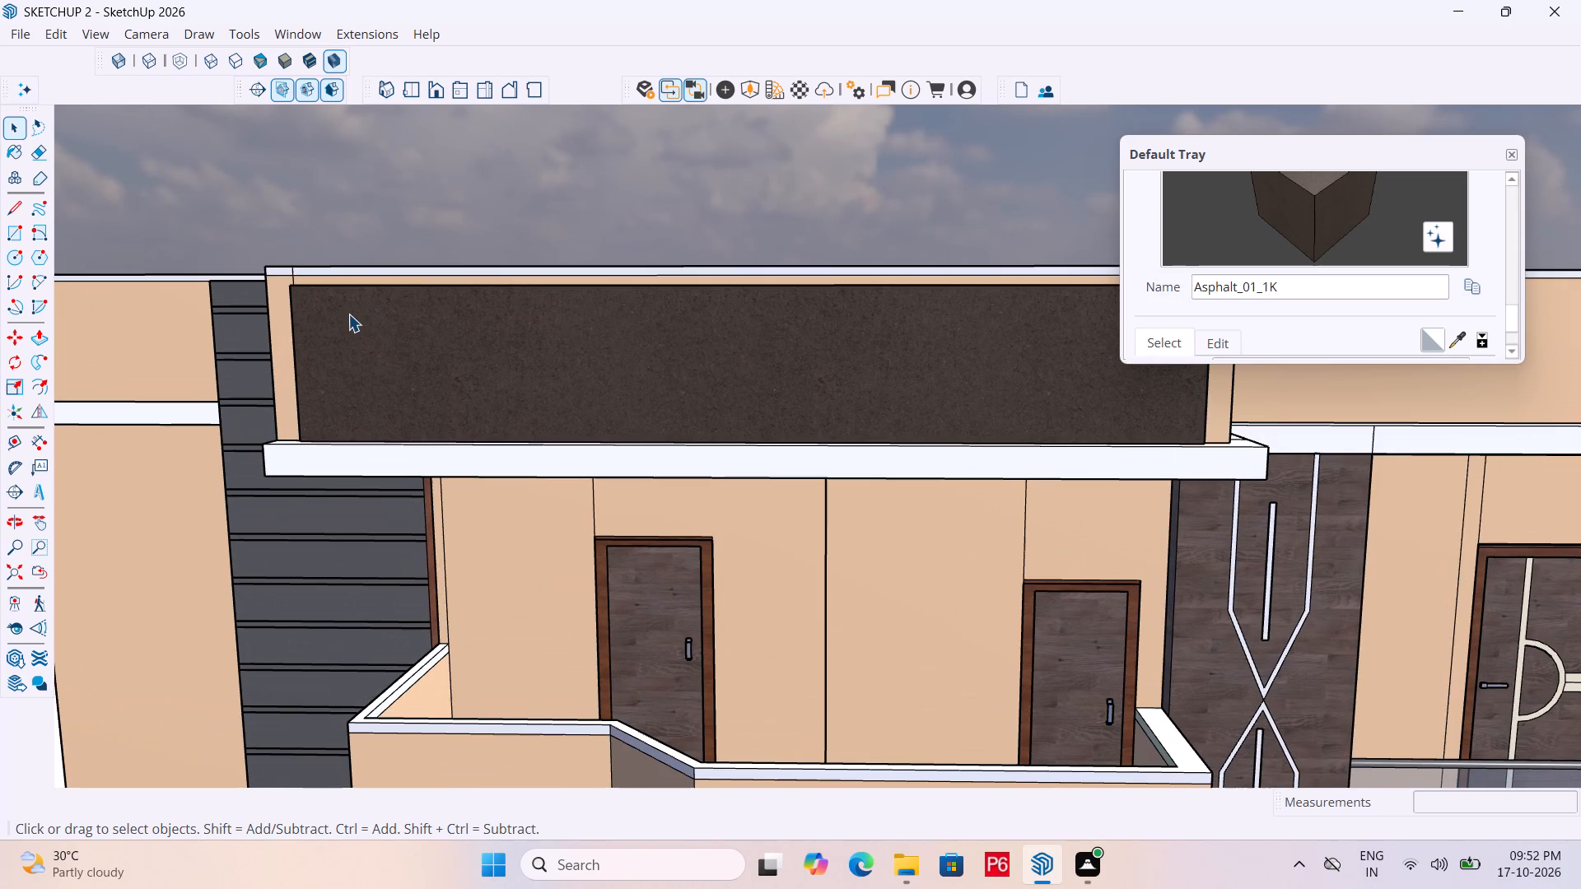
pyautogui.press('r')
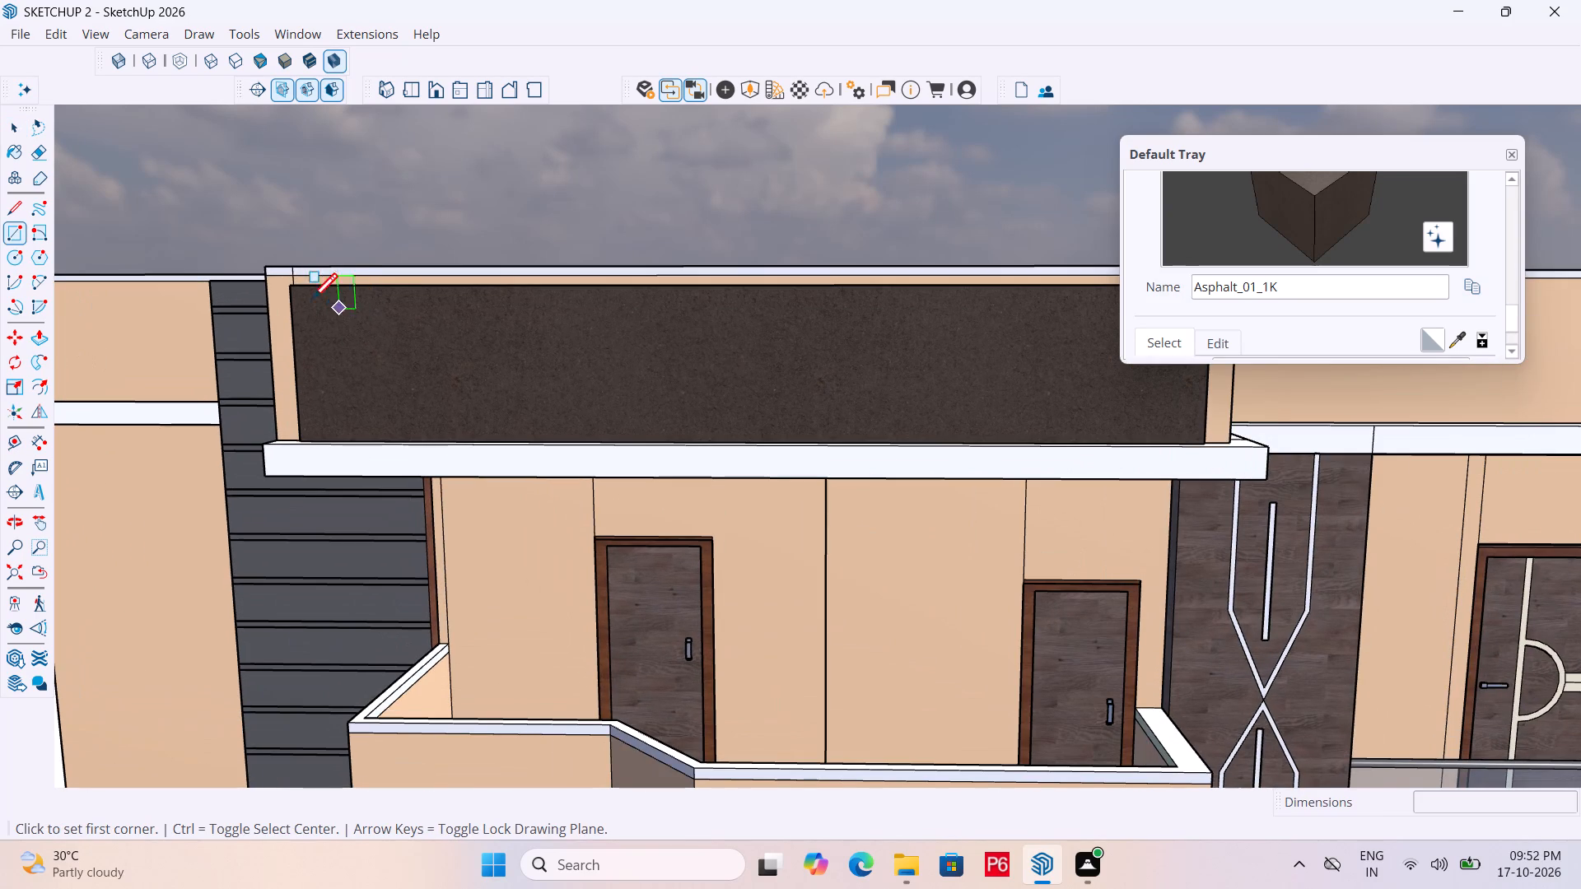
pyautogui.click(328, 296)
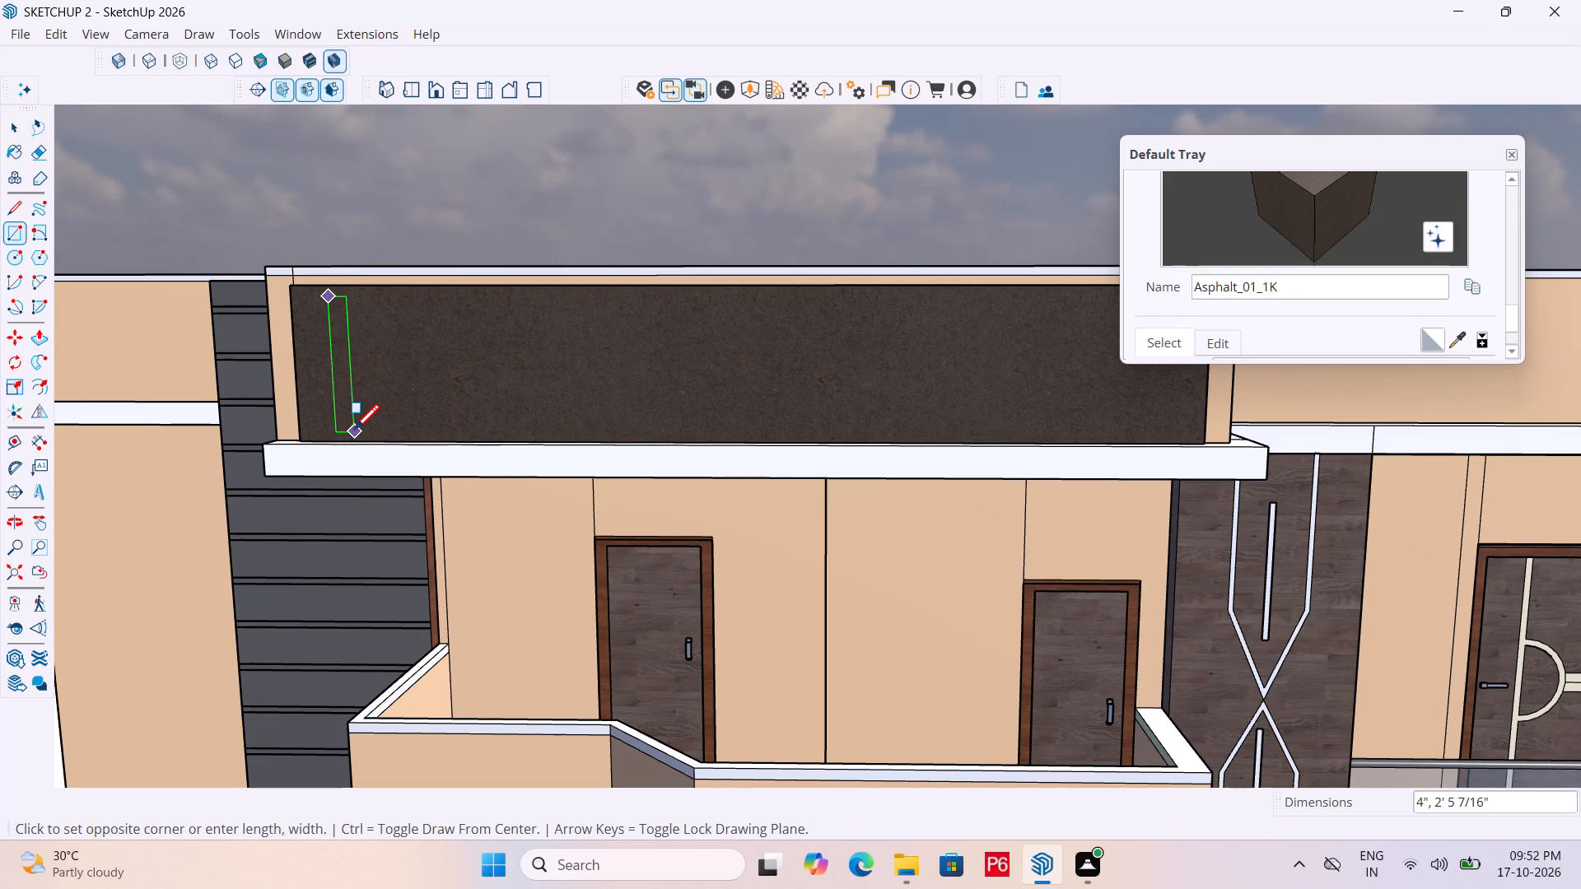
pyautogui.click(354, 432)
pyautogui.press('space')
# Group the narrow rectangle's face with its edges on the asphalt panel.
pyautogui.click(343, 358)
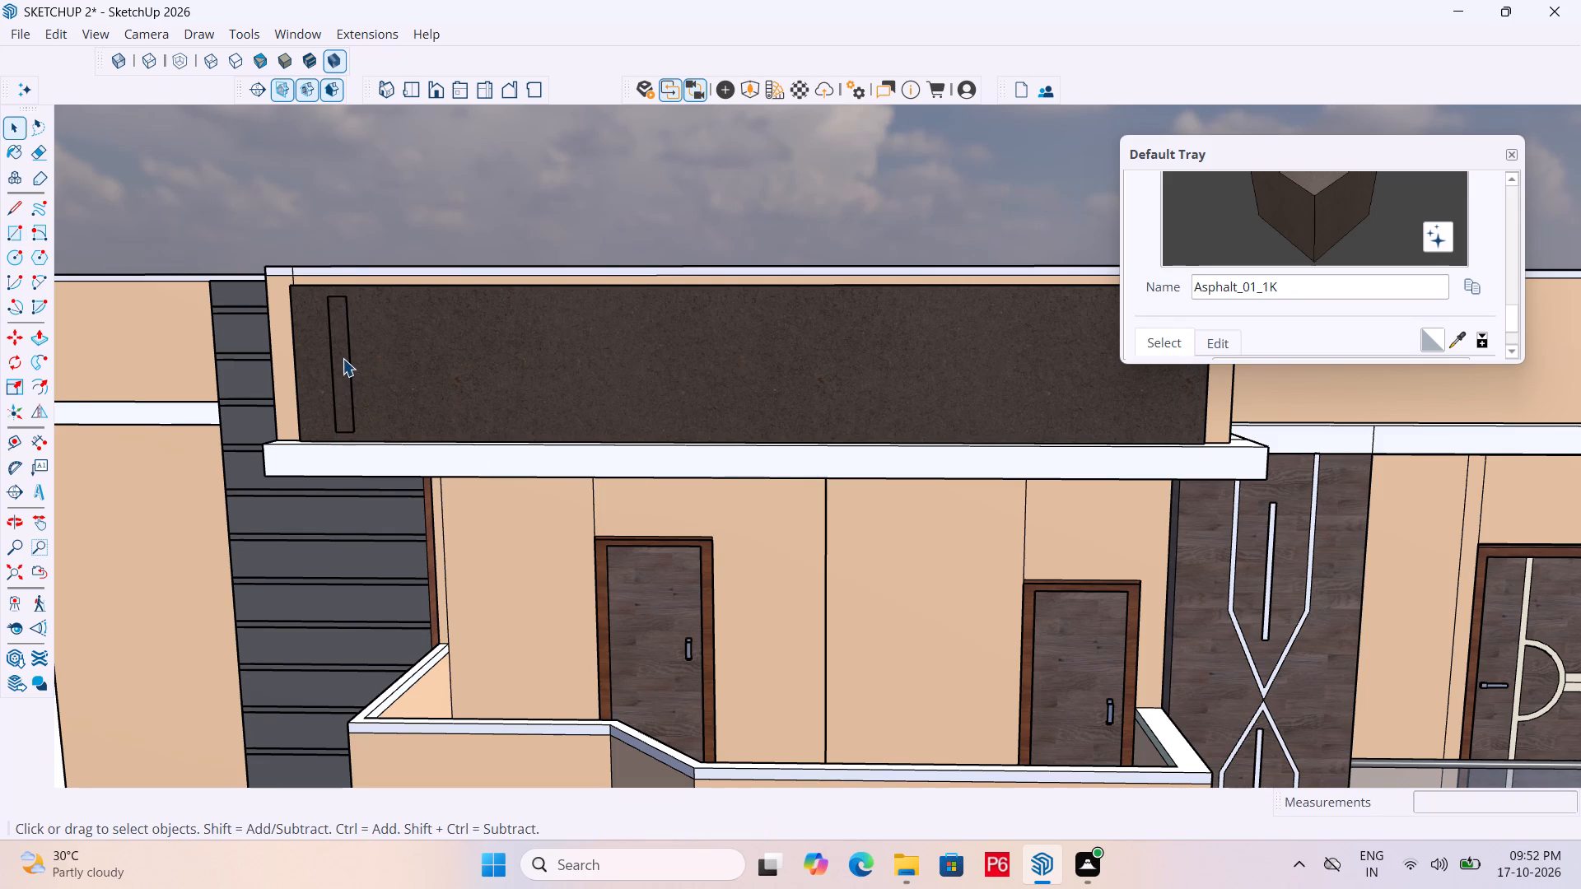
pyautogui.doubleClick(343, 358)
pyautogui.rightClick(343, 358)
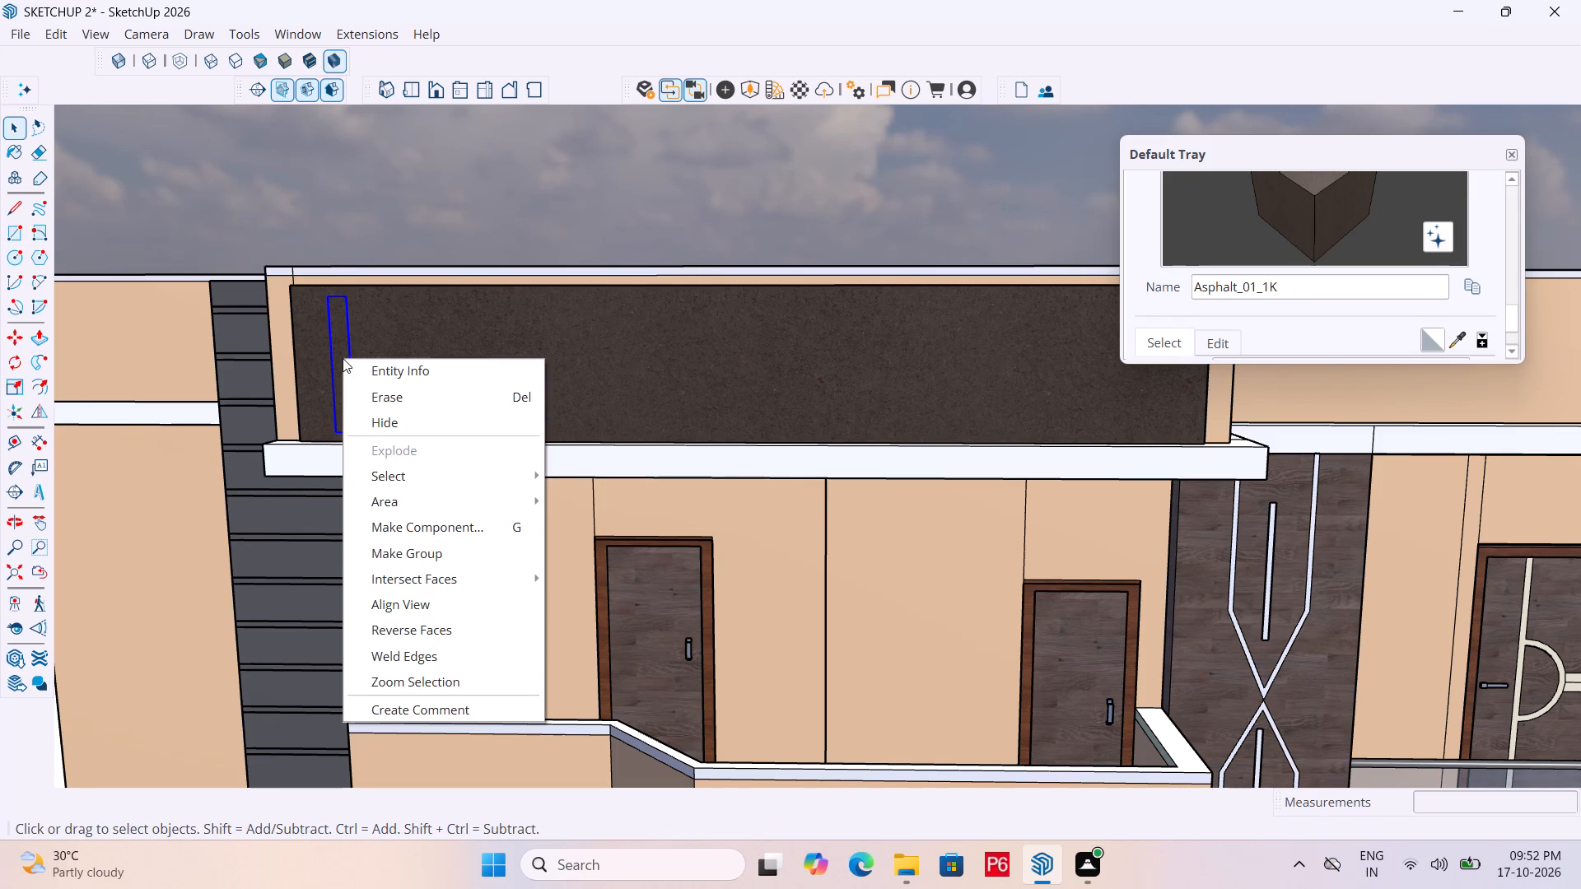
pyautogui.click(422, 548)
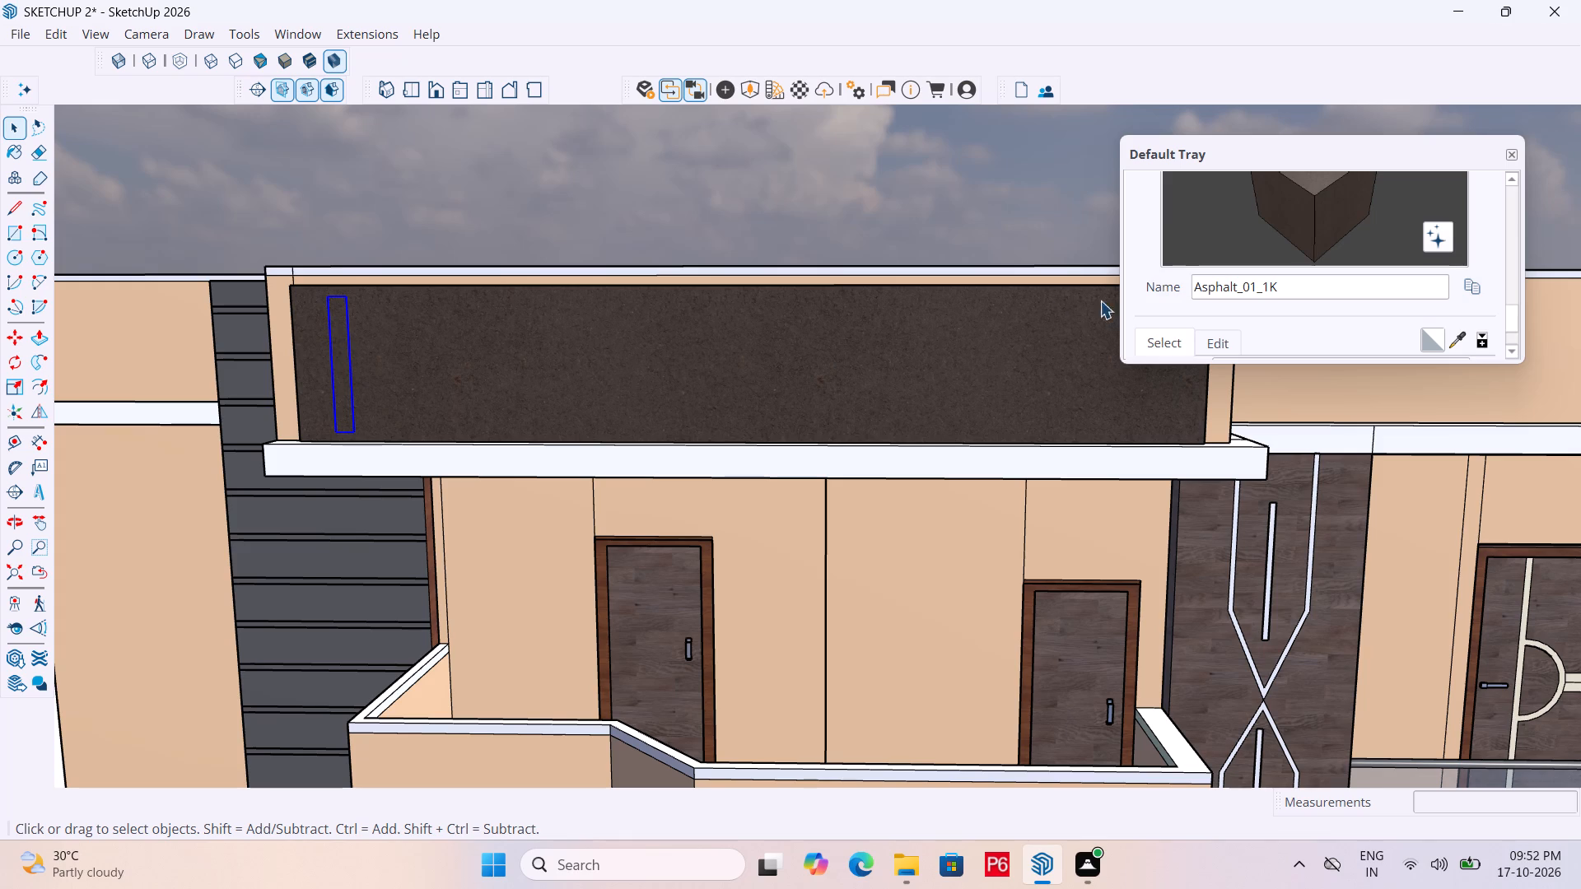
# Sample the white Default material from the slab band and paint the narrow rectangle's group with it.
pyautogui.scroll(-7, 1303, 296)
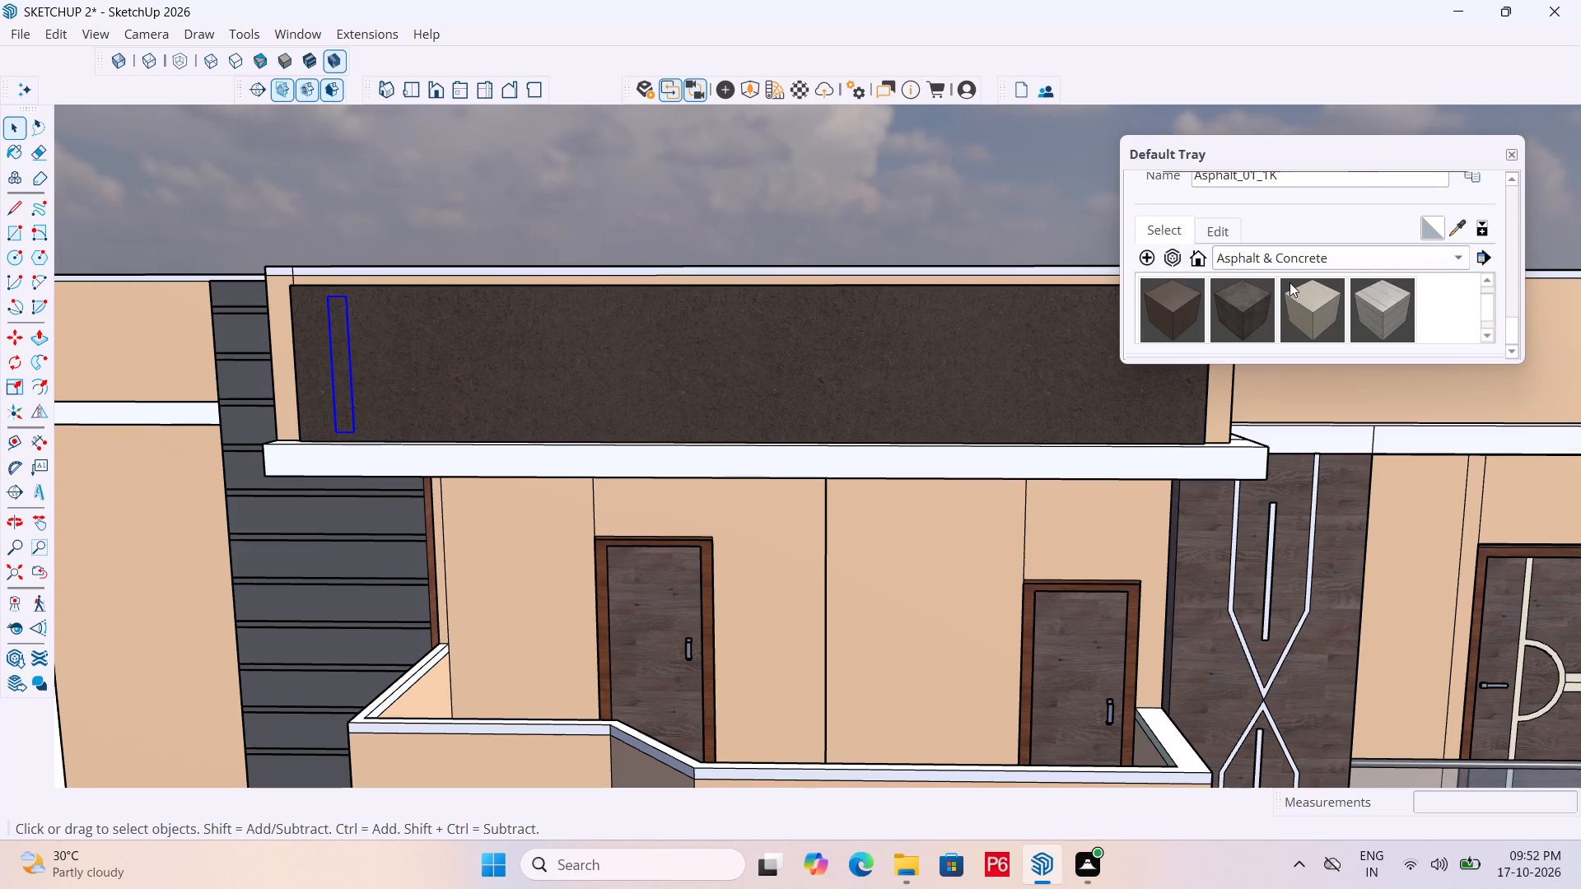
pyautogui.scroll(-9, 1285, 282)
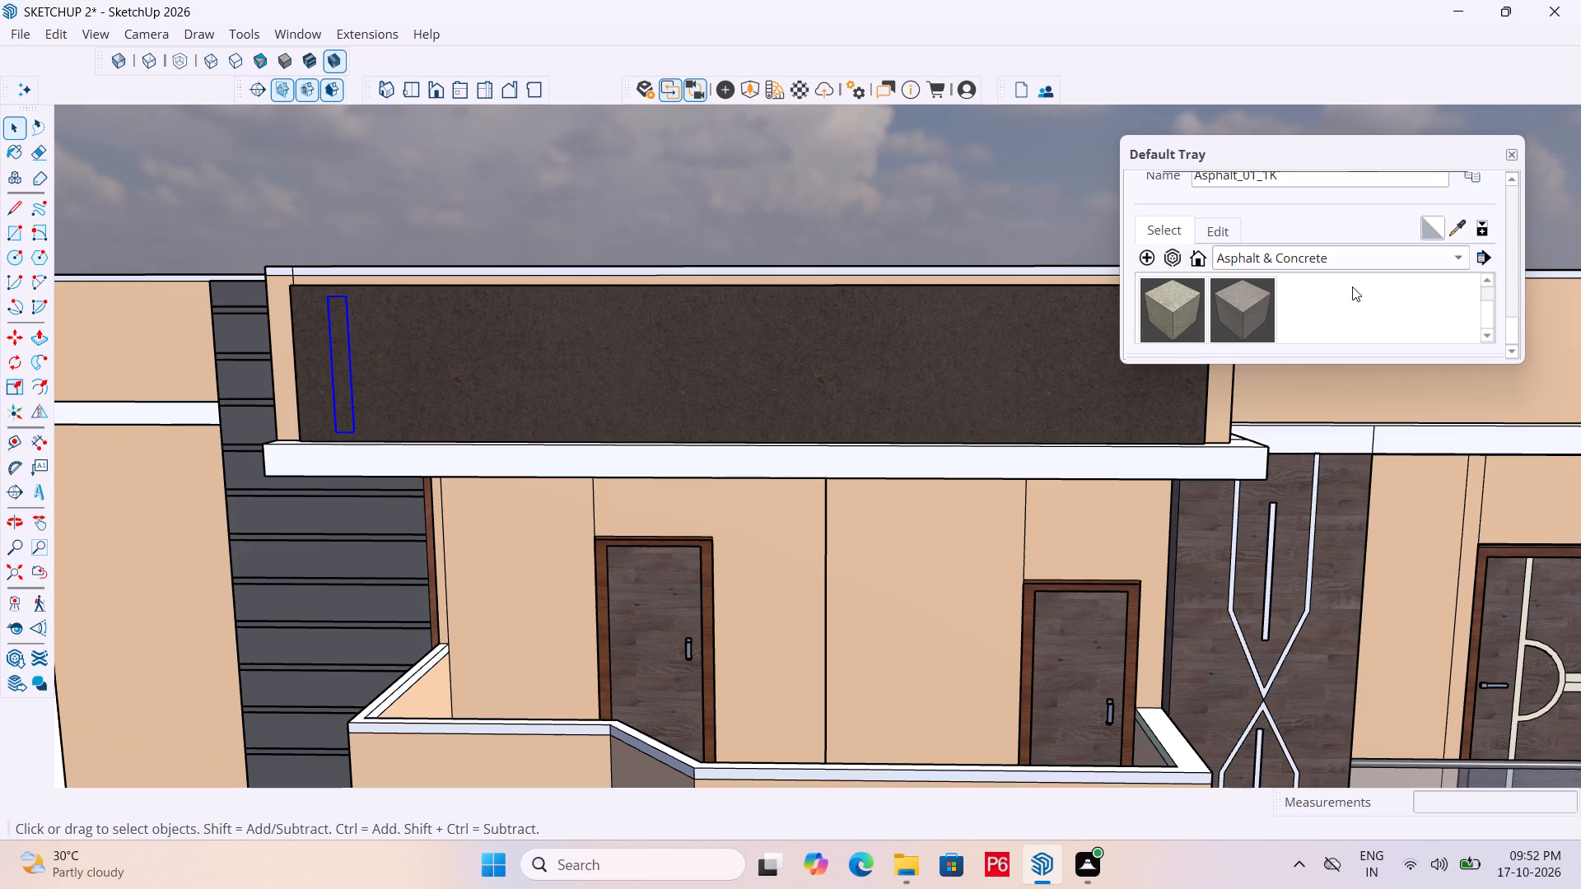
pyautogui.click(1452, 226)
pyautogui.moveTo(1153, 458); pyautogui.dragTo(1144, 442)
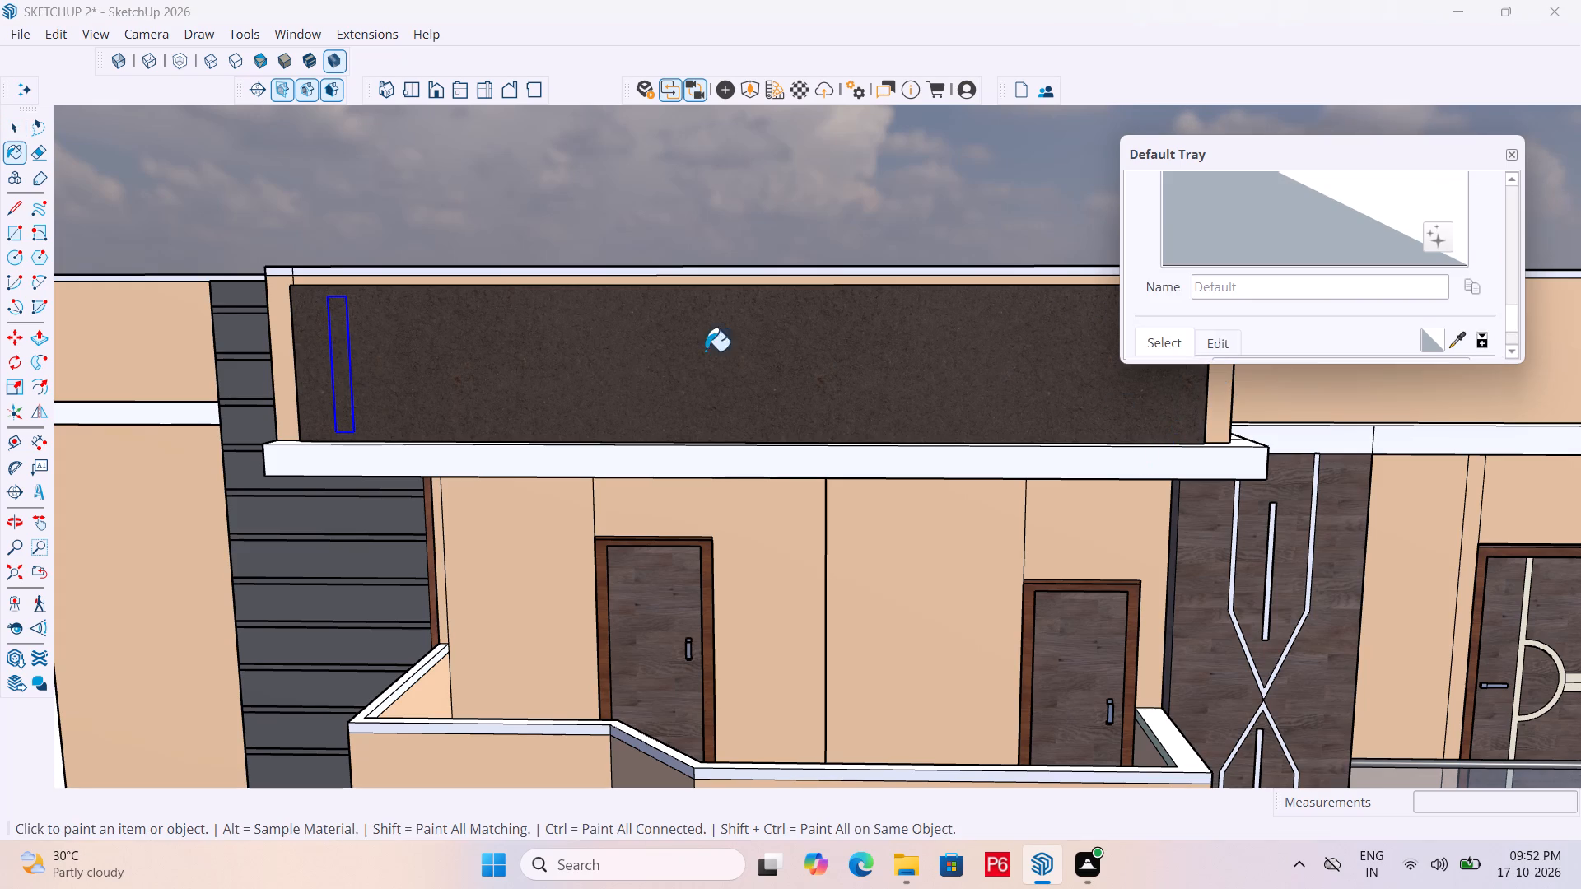
pyautogui.click(331, 340)
pyautogui.click(339, 330)
pyautogui.press('space')
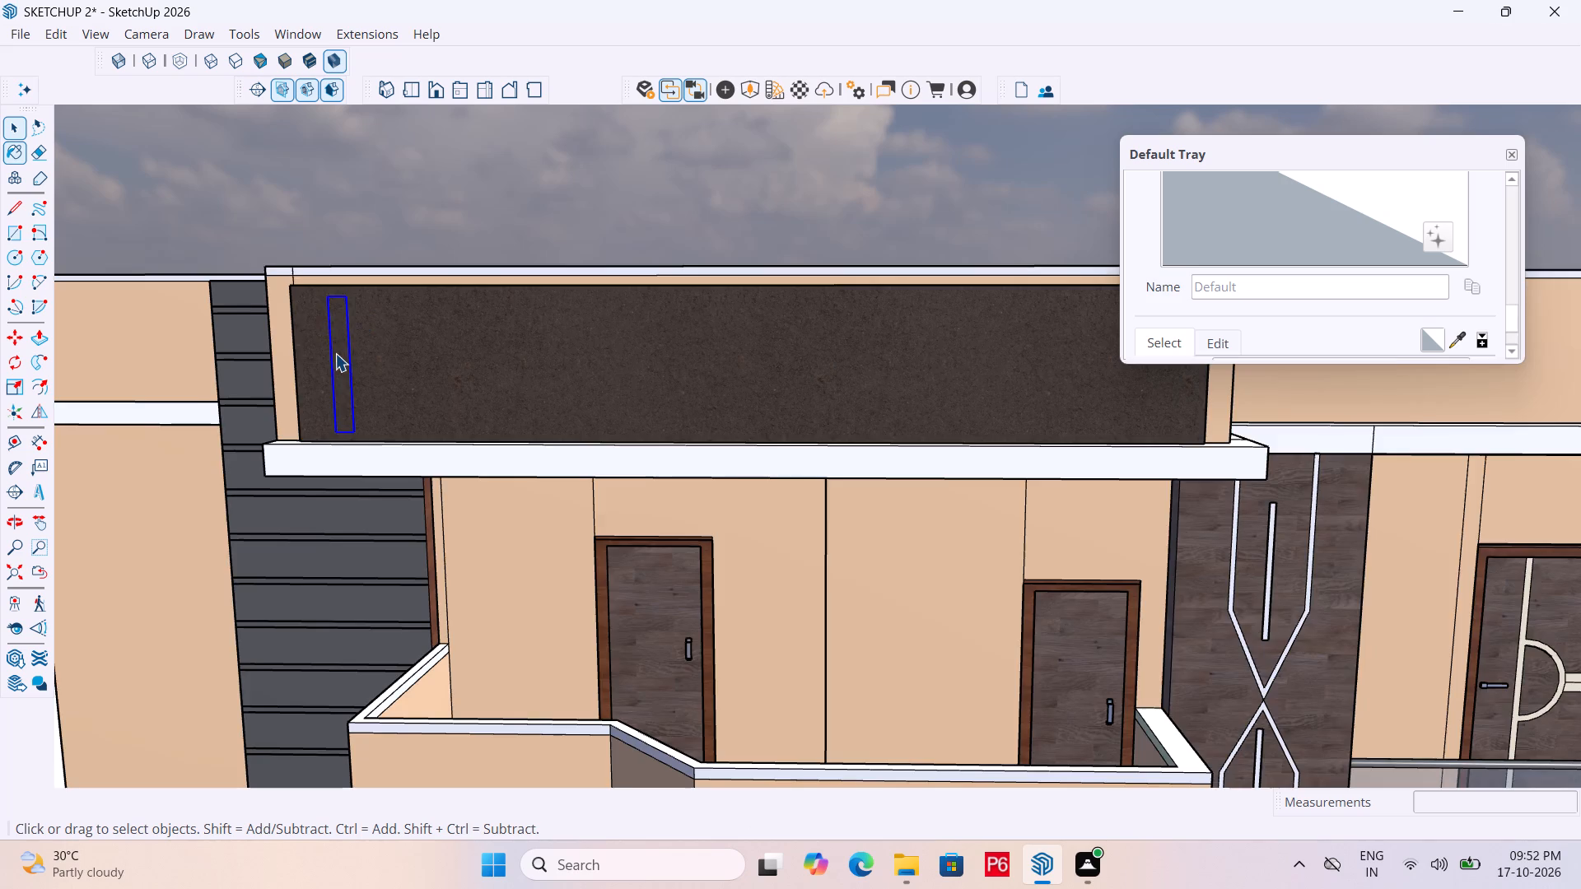
# Push/Pull the white strip's face outward about 2 15/16" inside its group and leave the group.
pyautogui.scroll(5, 334, 353)
pyautogui.press('p')
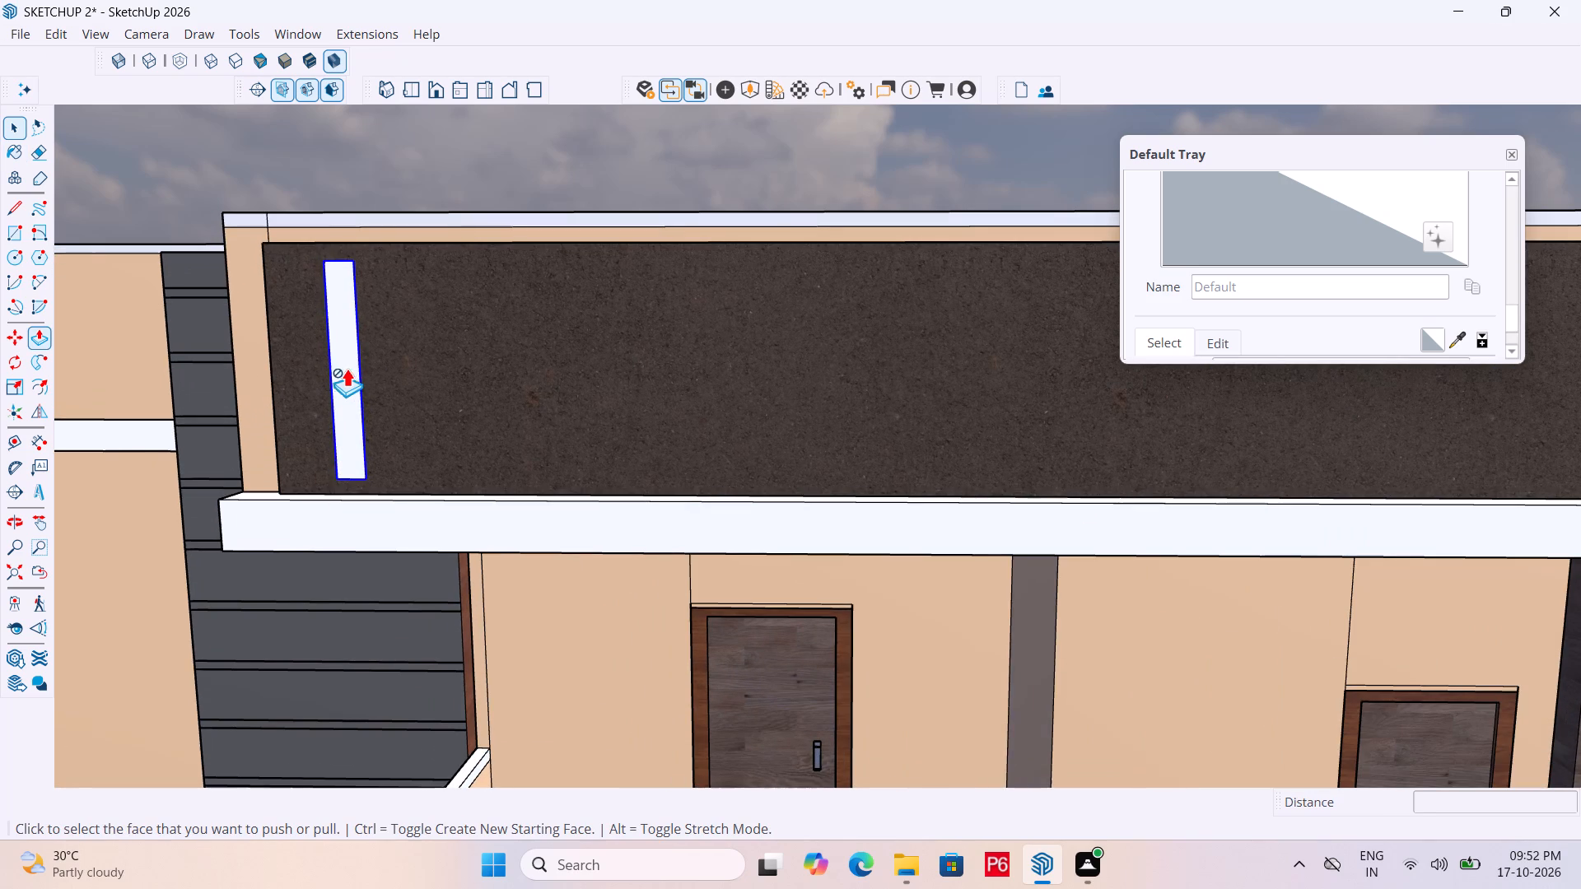
pyautogui.click(352, 371)
pyautogui.press('space')
pyautogui.doubleClick(345, 379)
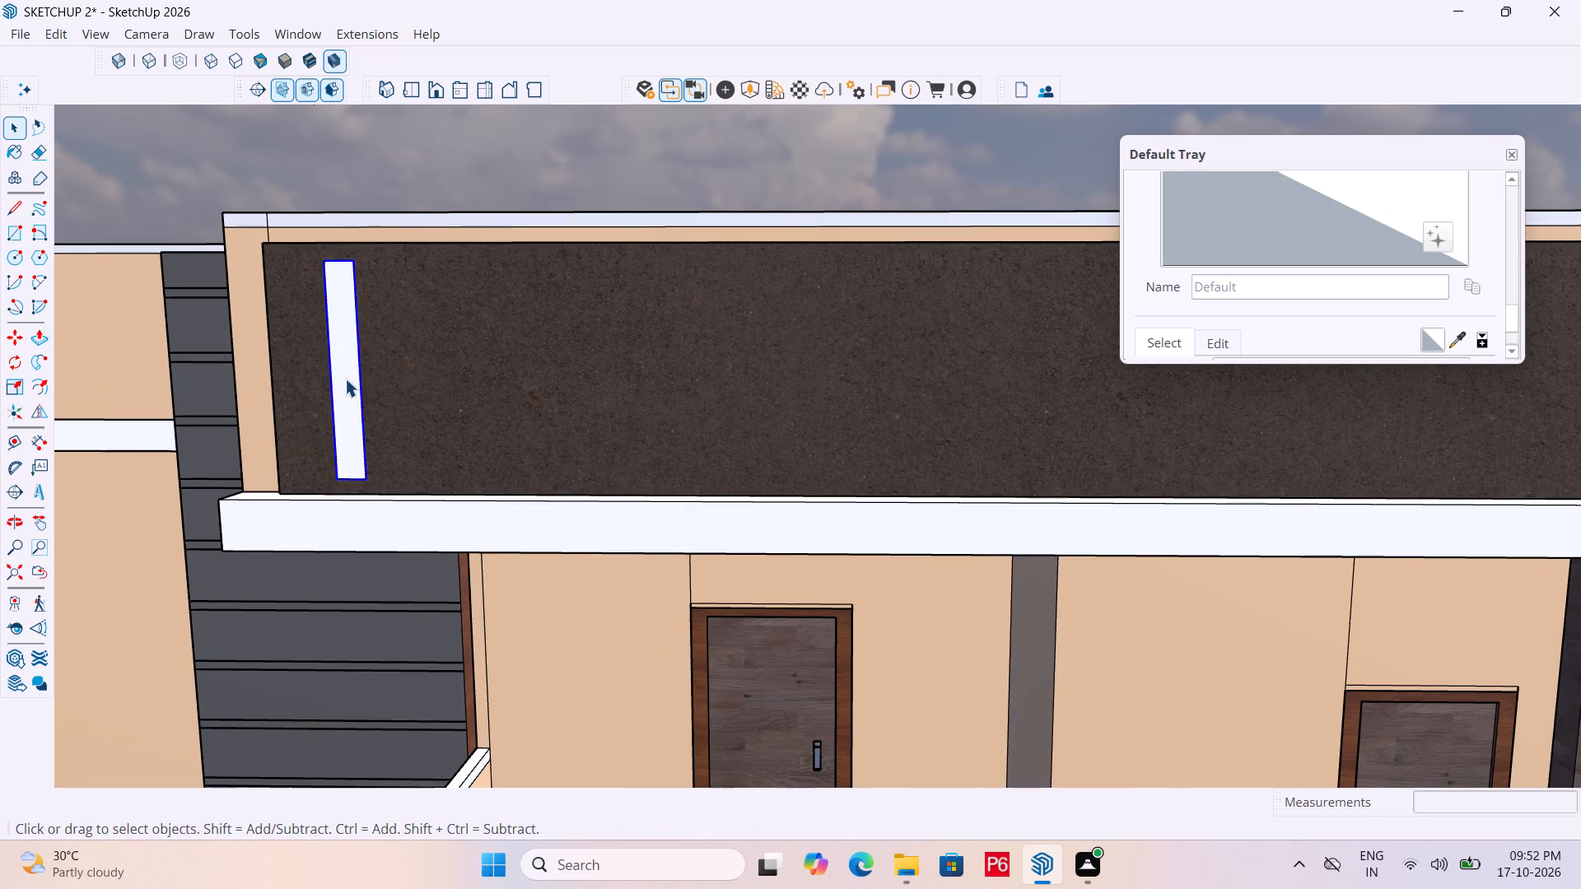
pyautogui.press('p')
pyautogui.click(349, 367)
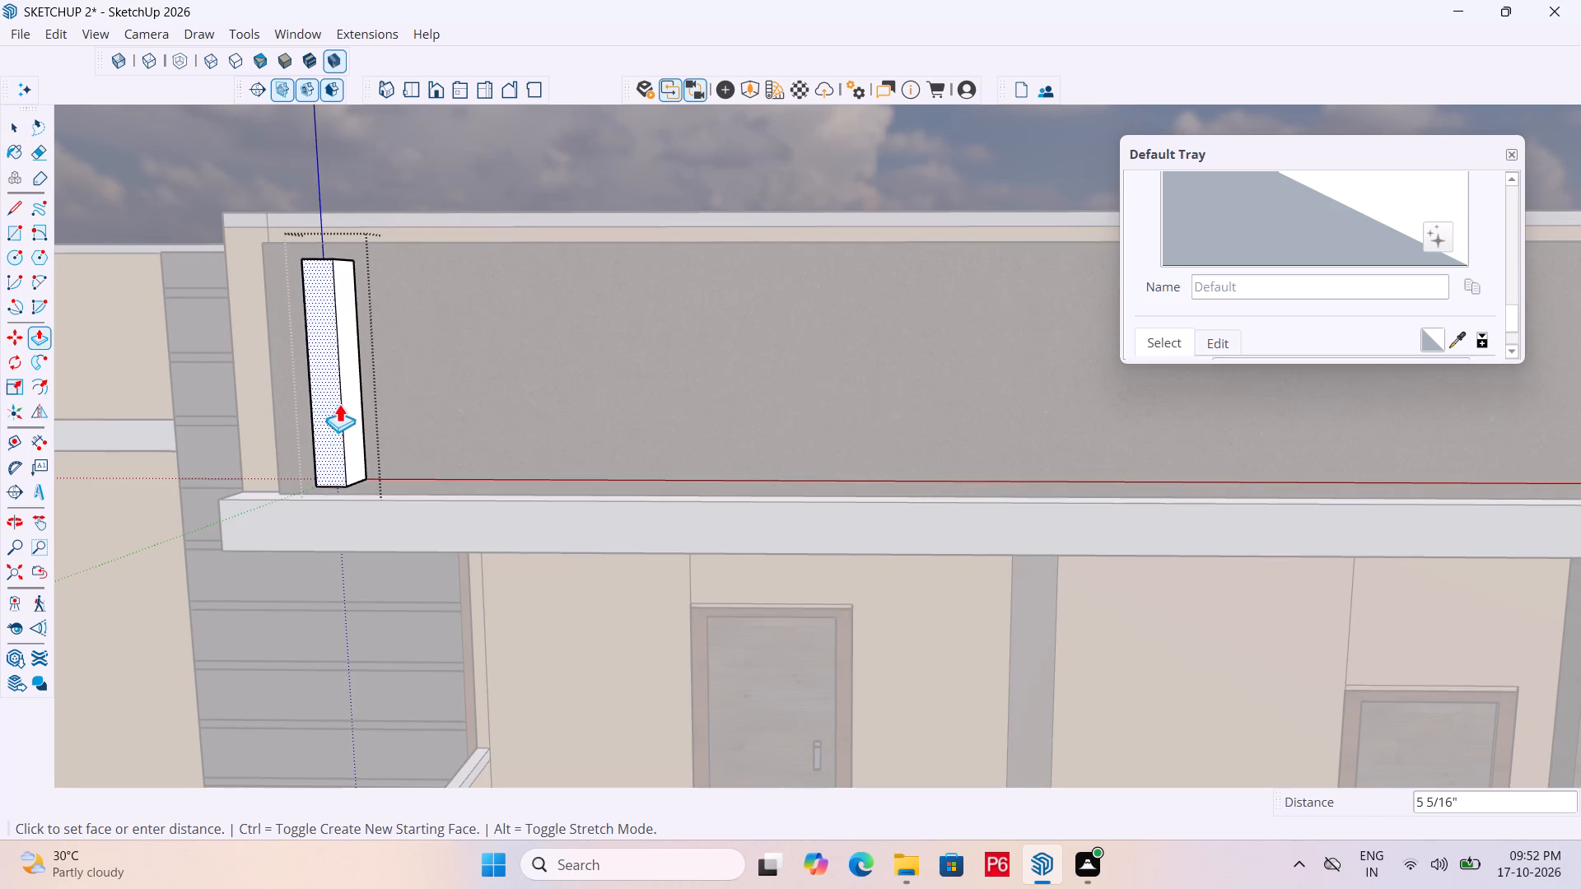
pyautogui.moveTo(347, 403); pyautogui.dragTo(203, 387, button='middle')
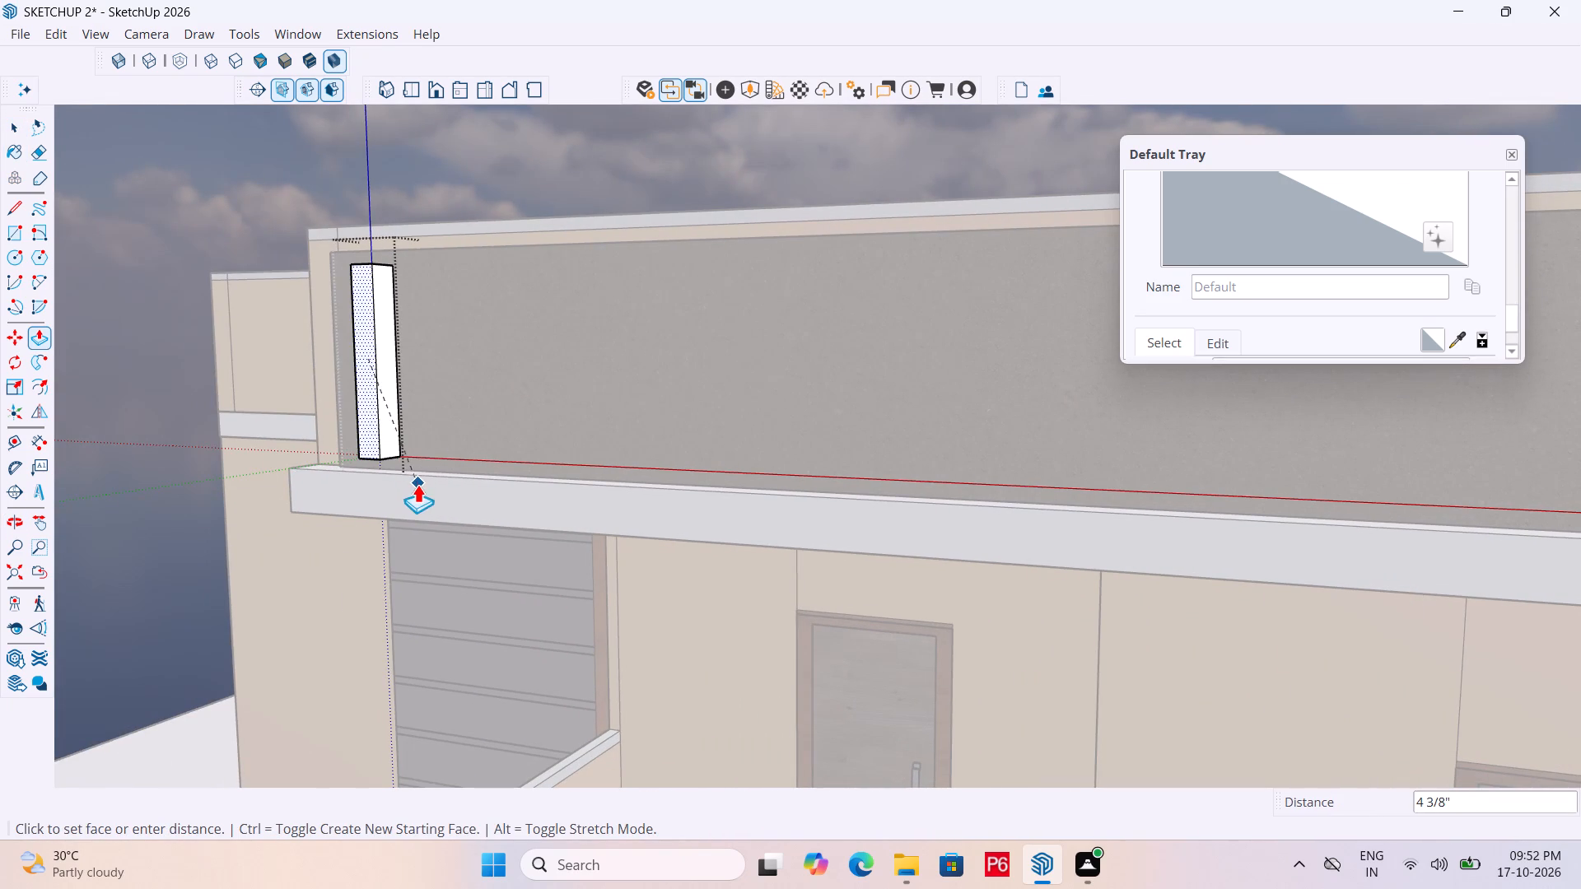
pyautogui.moveTo(431, 489); pyautogui.dragTo(228, 606, button='middle')
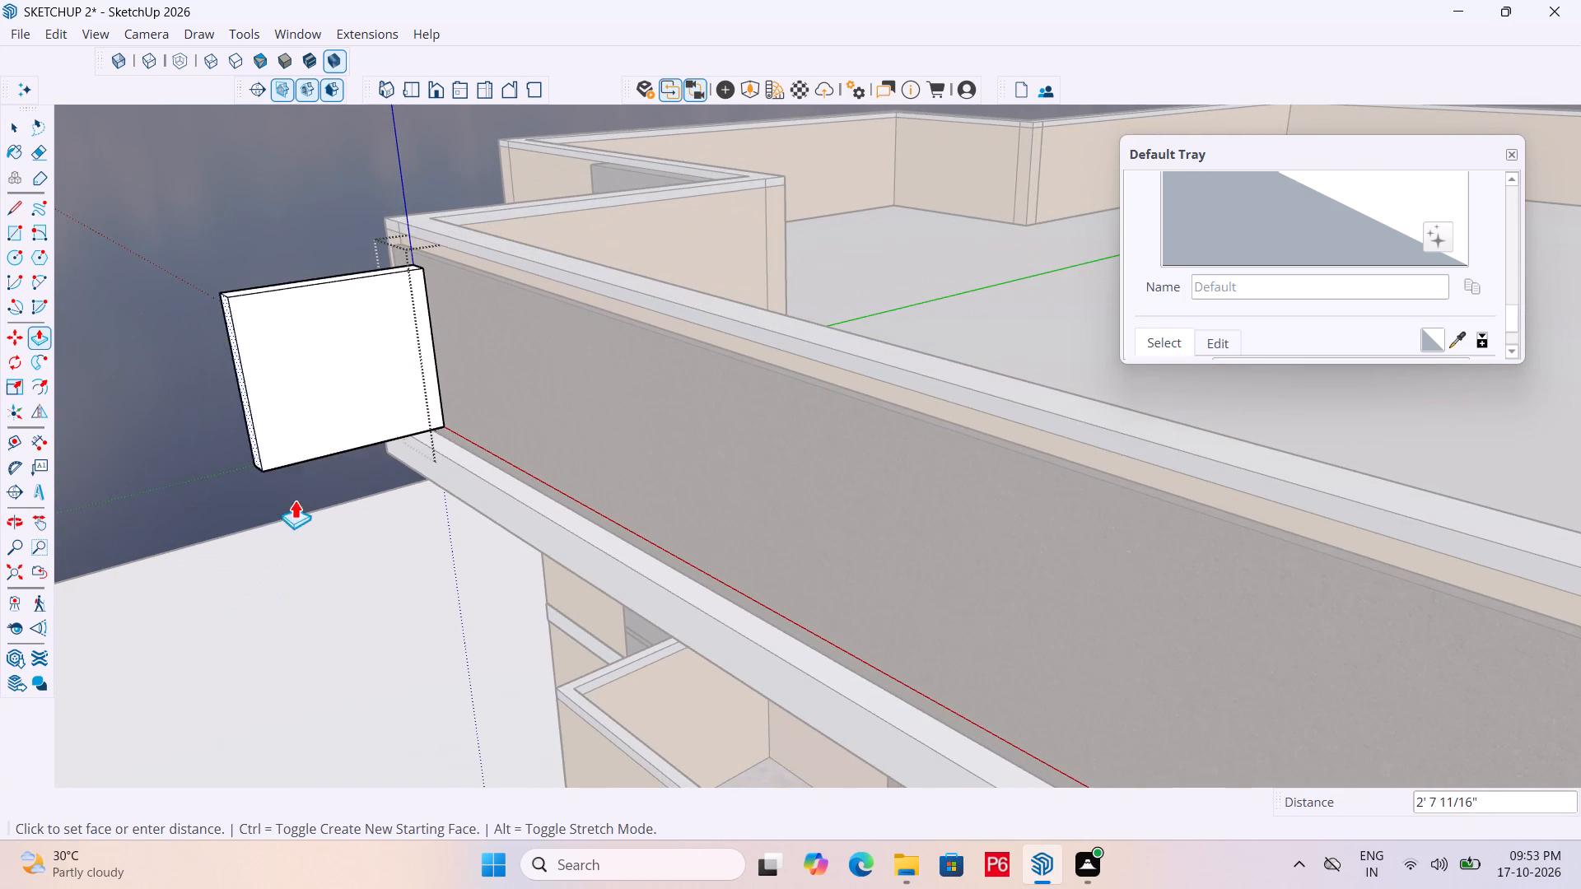
pyautogui.scroll(3, 382, 351)
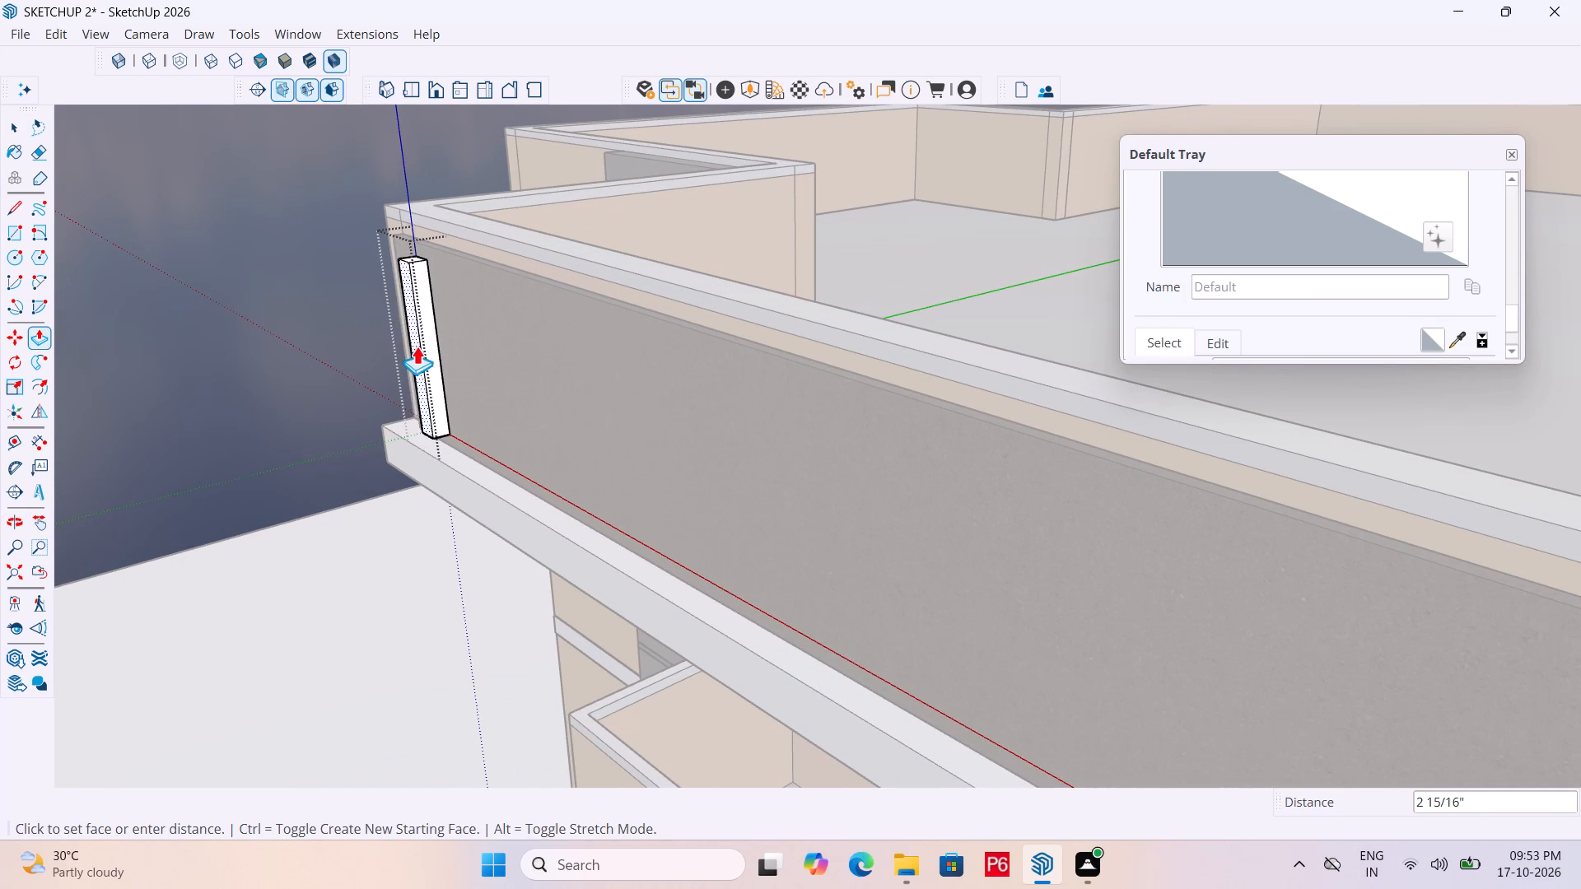
pyautogui.click(417, 346)
pyautogui.scroll(-4, 475, 300)
pyautogui.press('space')
pyautogui.doubleClick(343, 244)
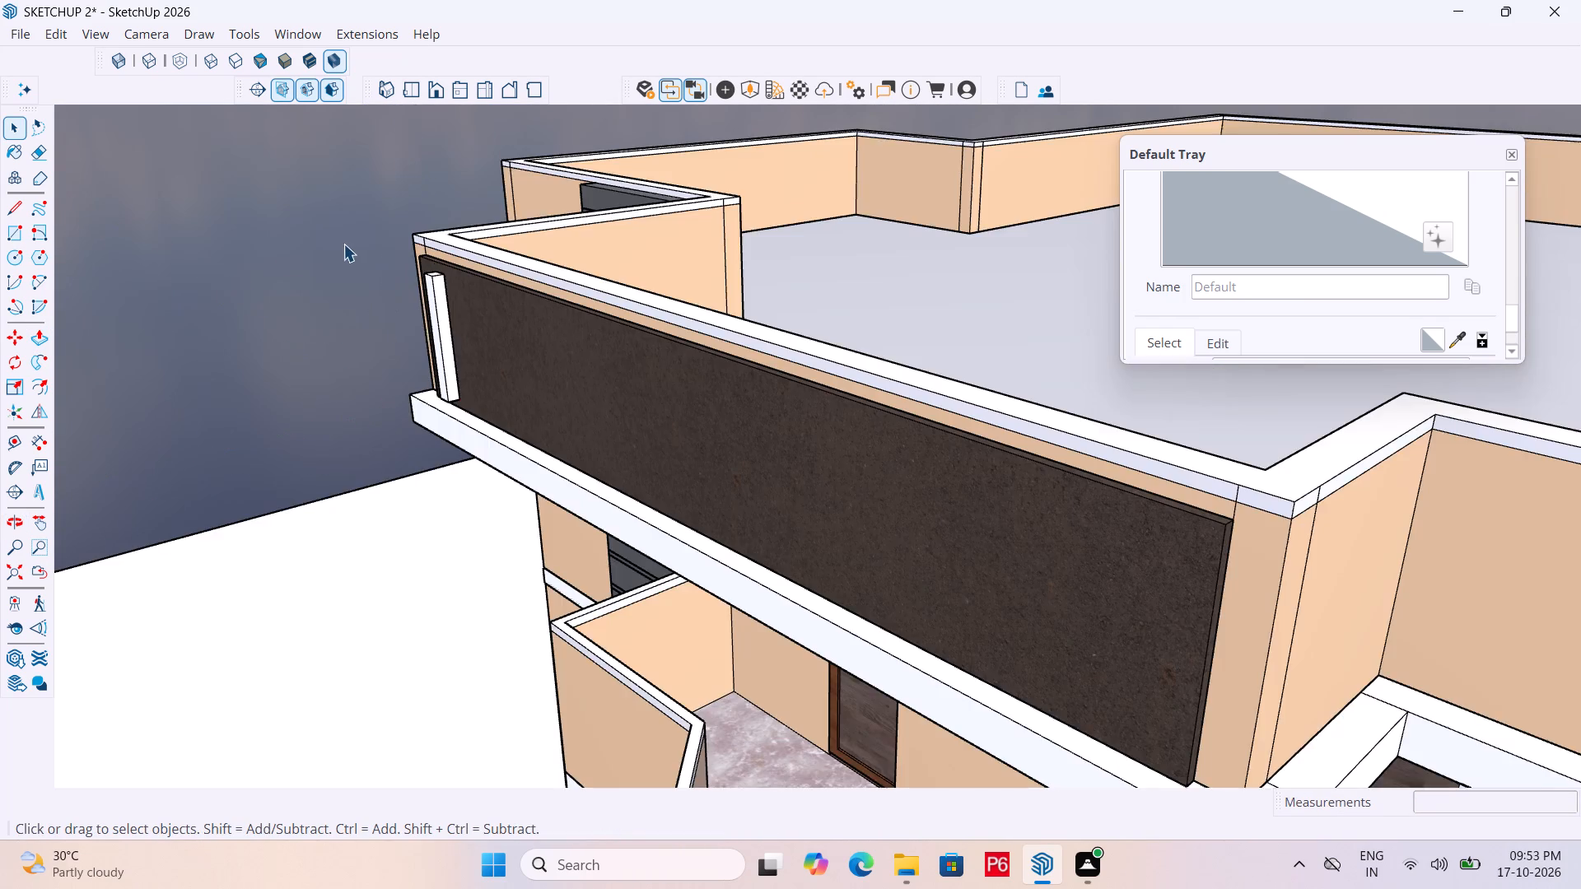
# Copy the white strip twice along the asphalt panel, placing the first copy about 6 15/16" away and the second at similar spacing.
pyautogui.moveTo(432, 331); pyautogui.dragTo(794, 286, button='middle')
pyautogui.scroll(4, 598, 367)
pyautogui.click(584, 449)
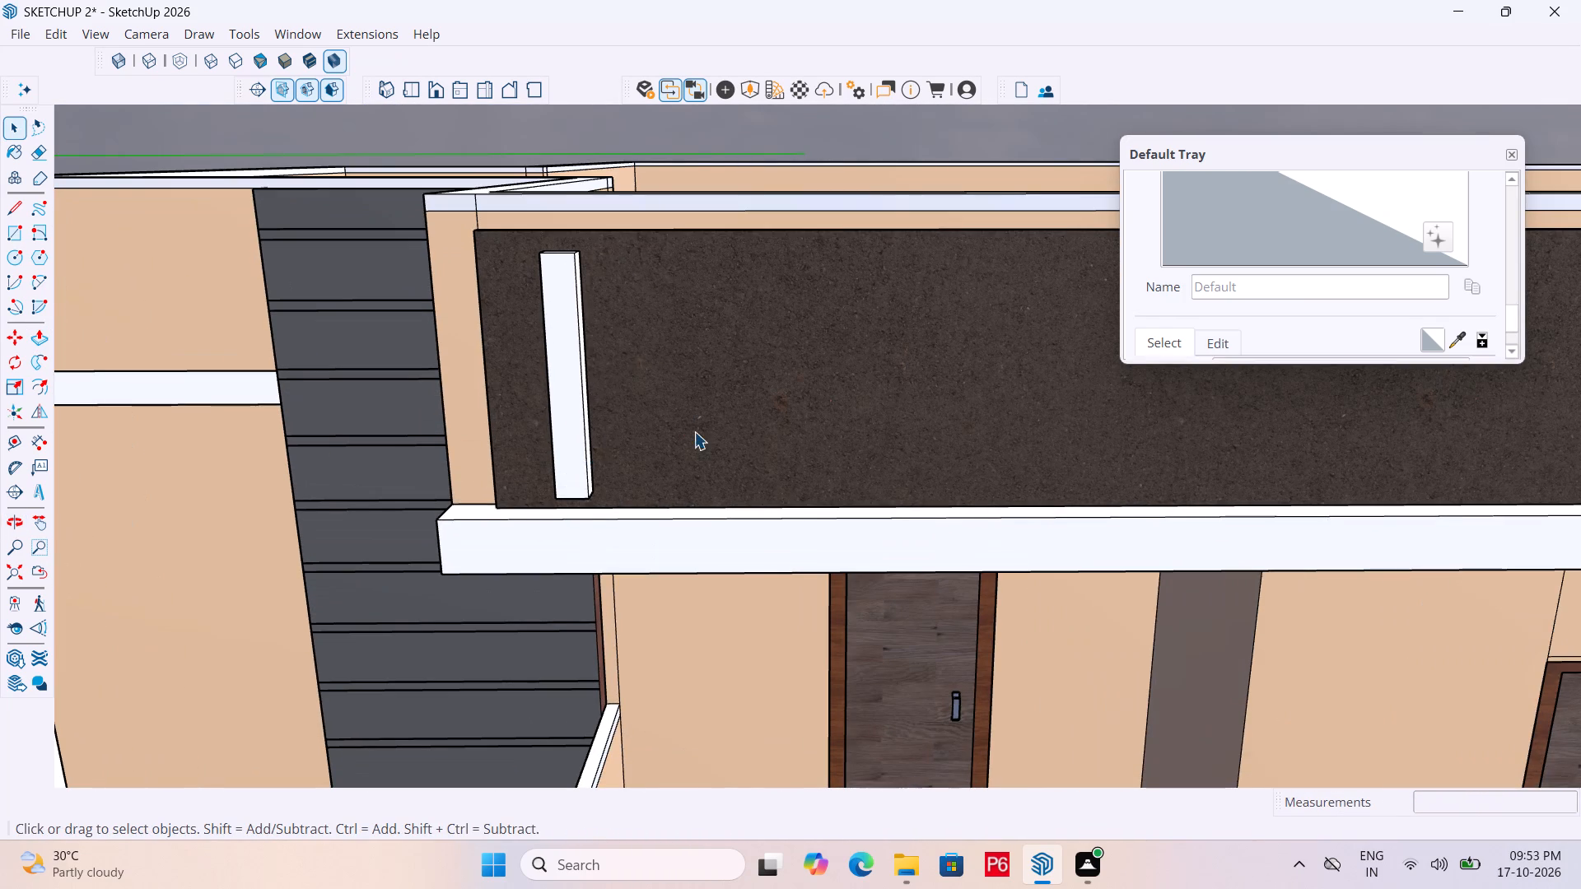
pyautogui.moveTo(694, 431); pyautogui.dragTo(478, 419, button='middle')
pyautogui.scroll(6, 578, 435)
pyautogui.press('m')
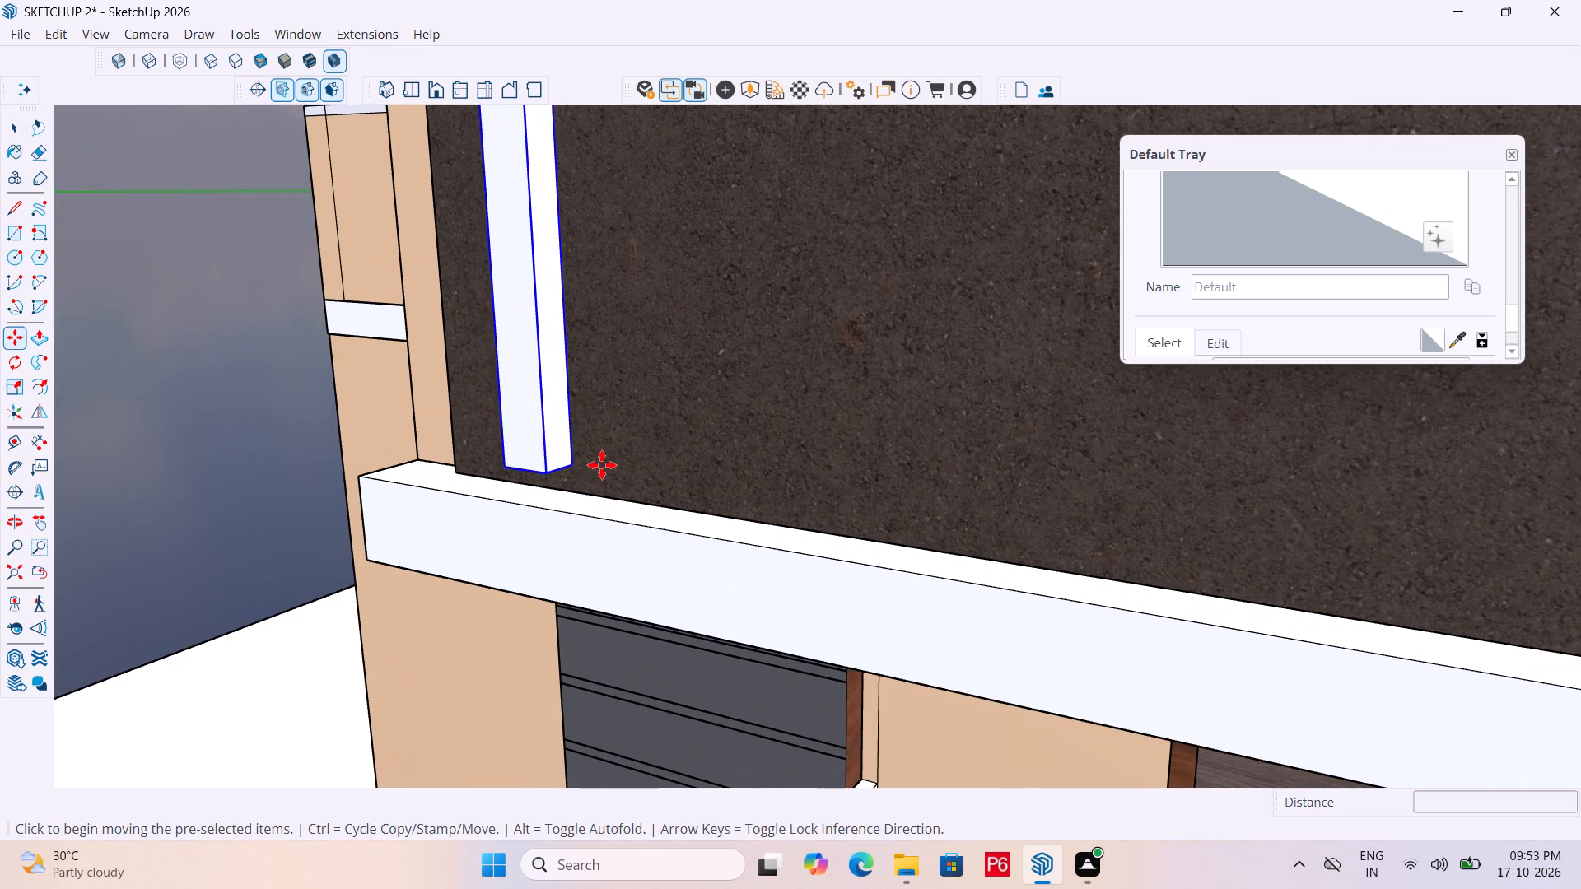
pyautogui.click(576, 458)
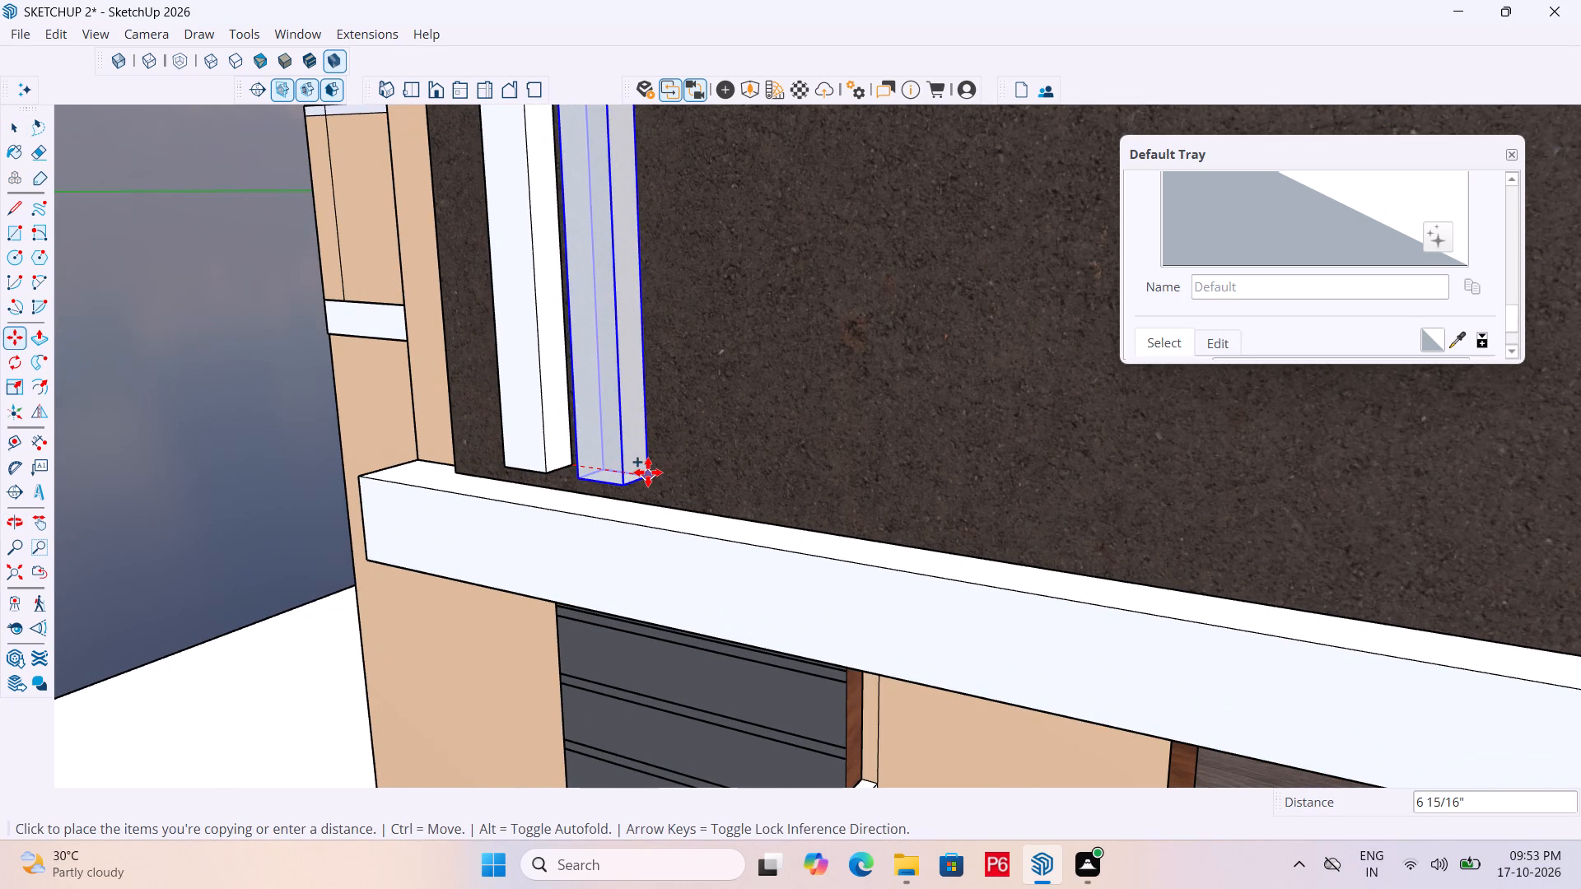
pyautogui.click(648, 472)
pyautogui.click(650, 473)
pyautogui.click(657, 478)
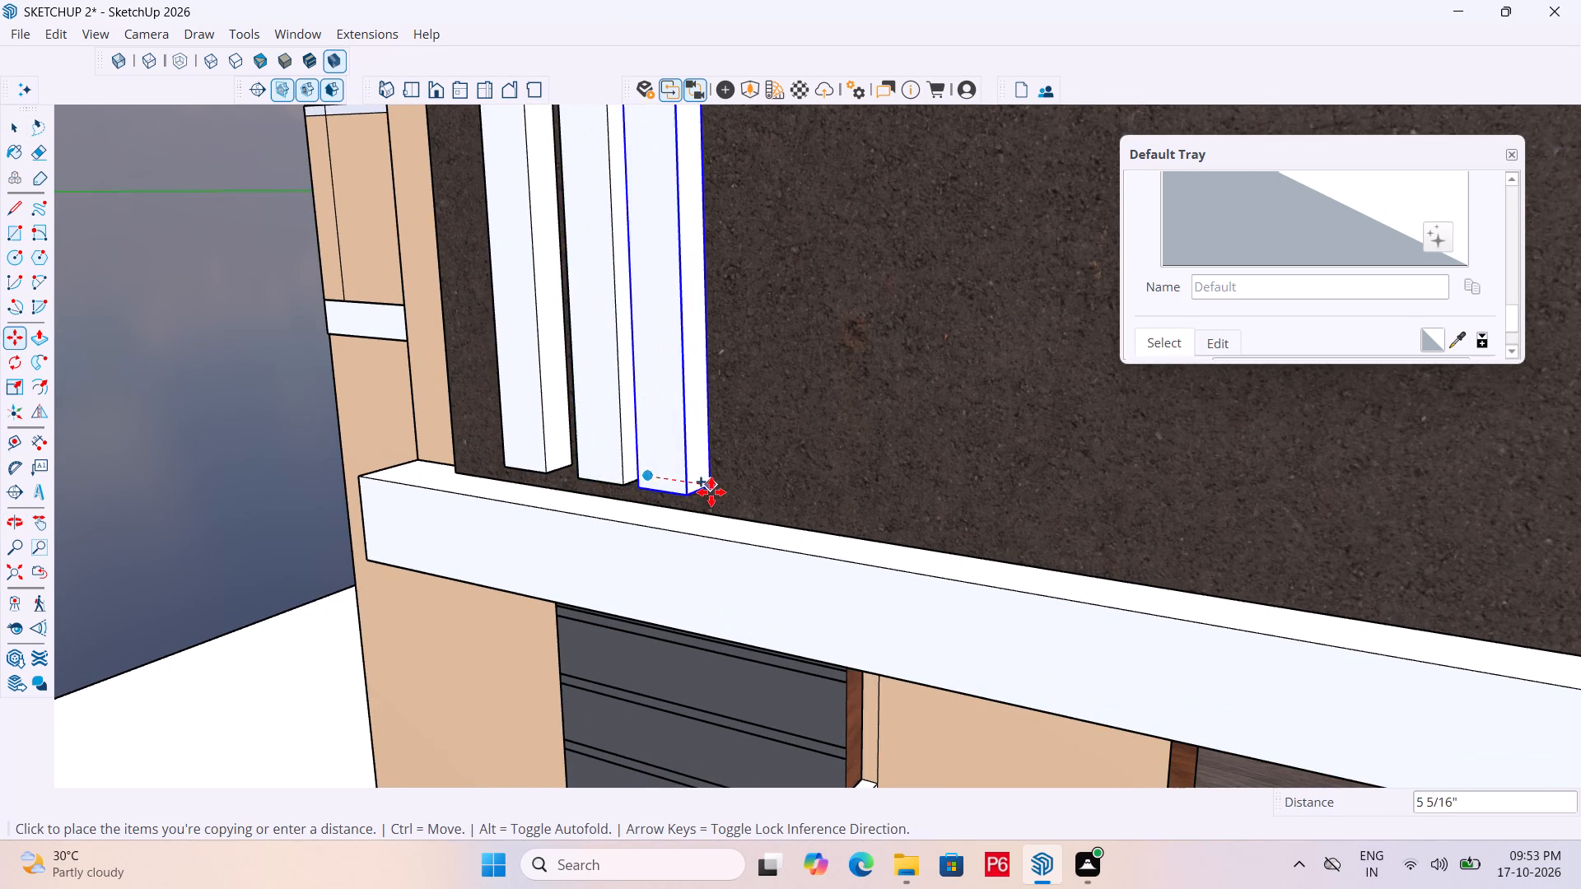
pyautogui.click(729, 496)
pyautogui.scroll(-7, 688, 458)
pyautogui.press('space')
pyautogui.doubleClick(198, 302)
# Push/Pull the top face of the leftmost white strip upward about 6 1/8" inside its group.
pyautogui.moveTo(632, 235); pyautogui.dragTo(633, 254, button='middle')
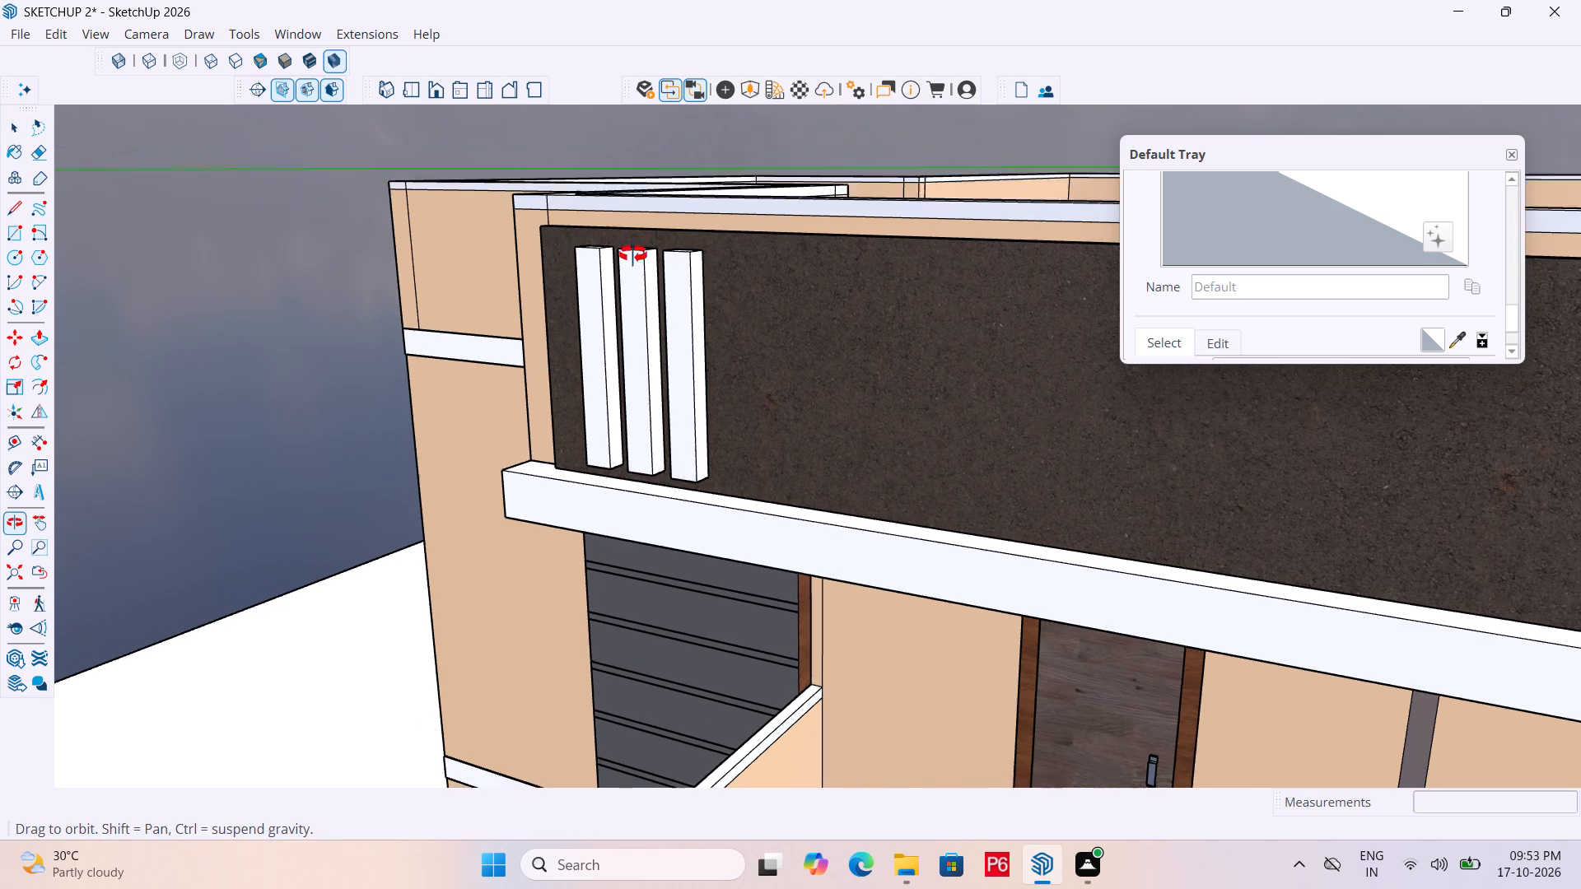
pyautogui.moveTo(633, 254); pyautogui.dragTo(617, 444, button='middle')
pyautogui.scroll(6, 660, 259)
pyautogui.click(519, 362)
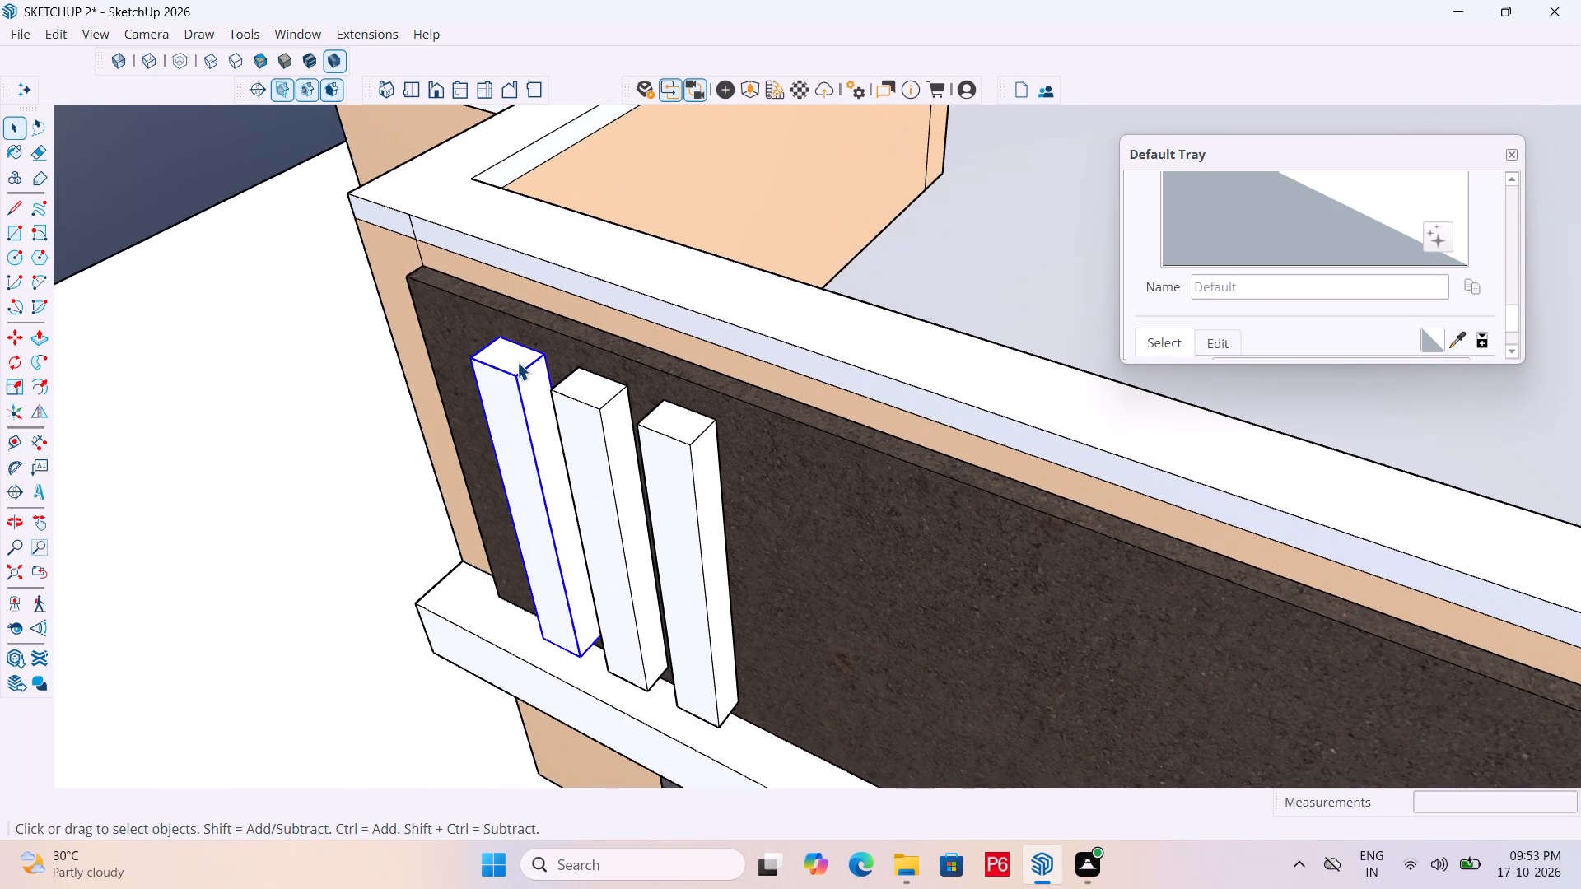
pyautogui.tripleClick(508, 357)
pyautogui.click(507, 355)
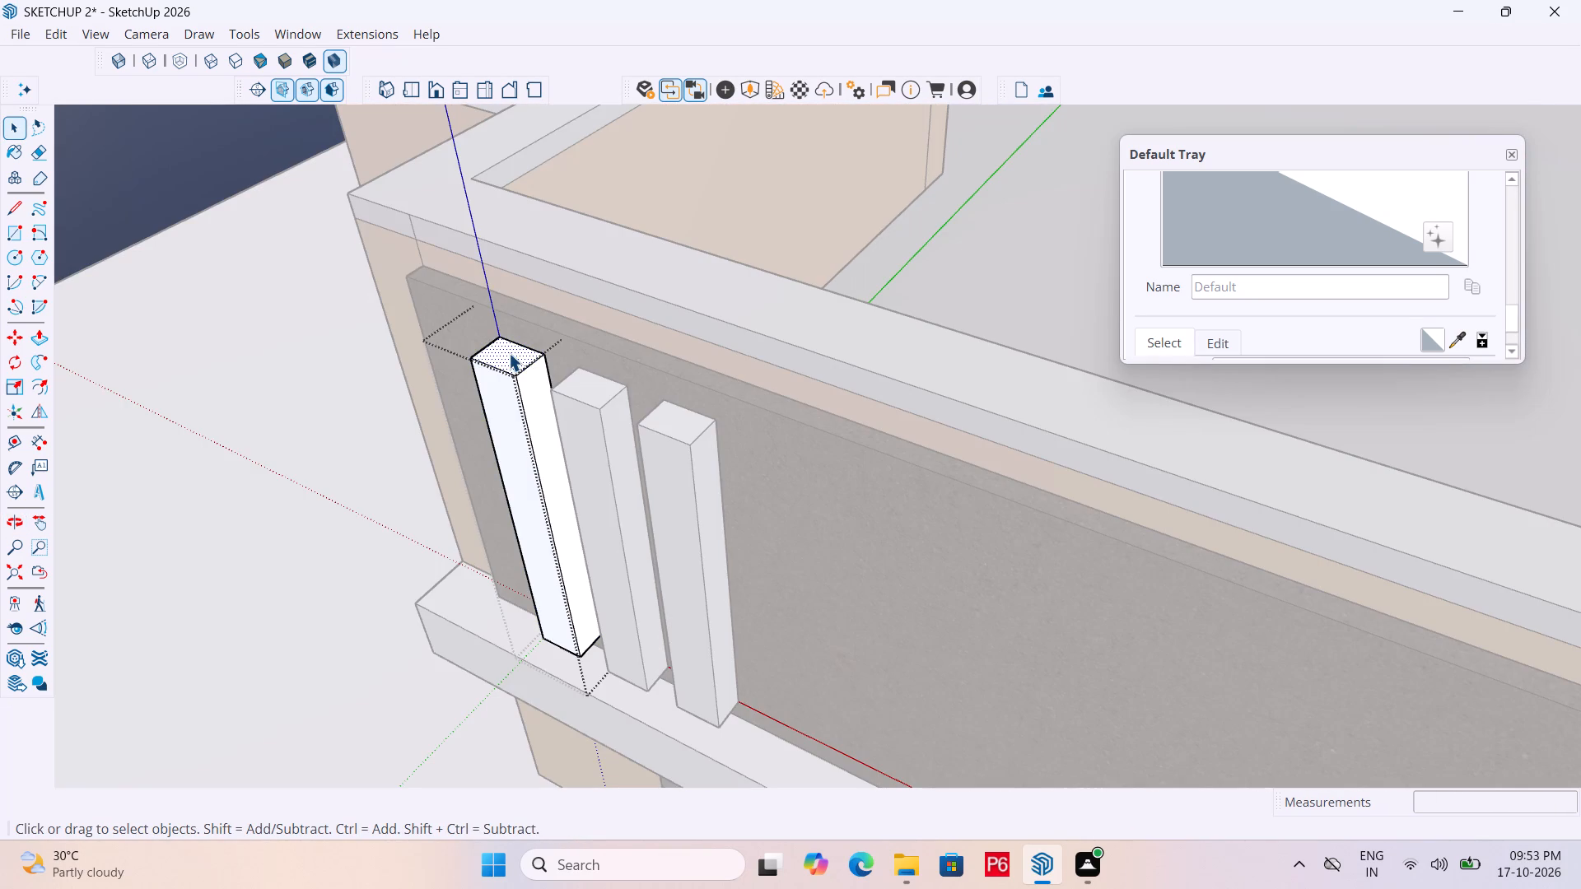
pyautogui.press('p')
pyautogui.click(511, 351)
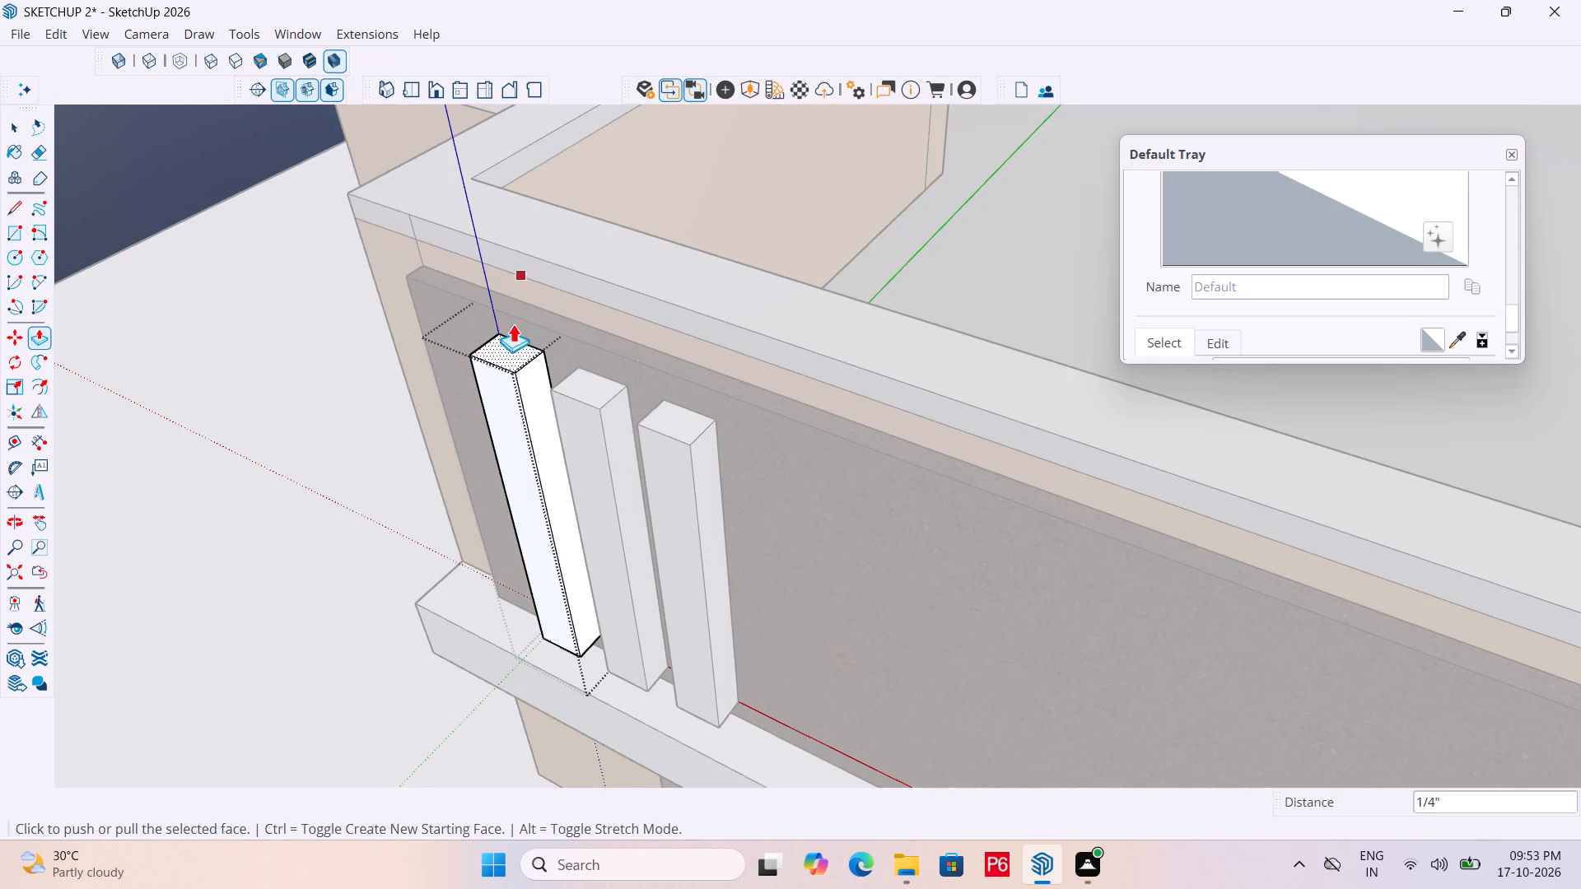
pyautogui.click(506, 353)
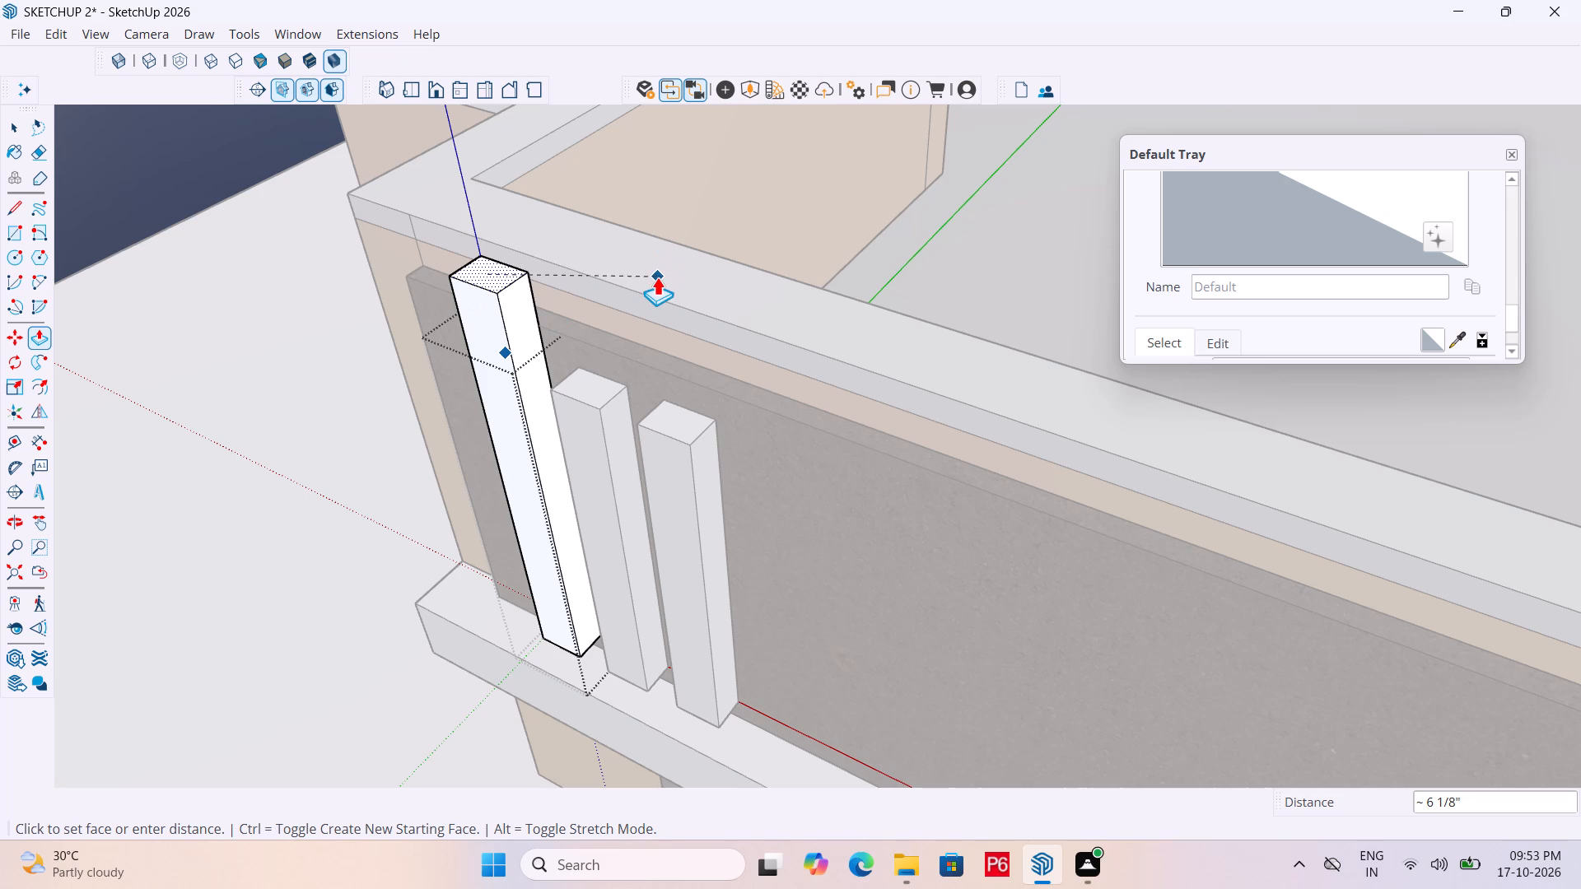
pyautogui.click(657, 277)
pyautogui.press('space')
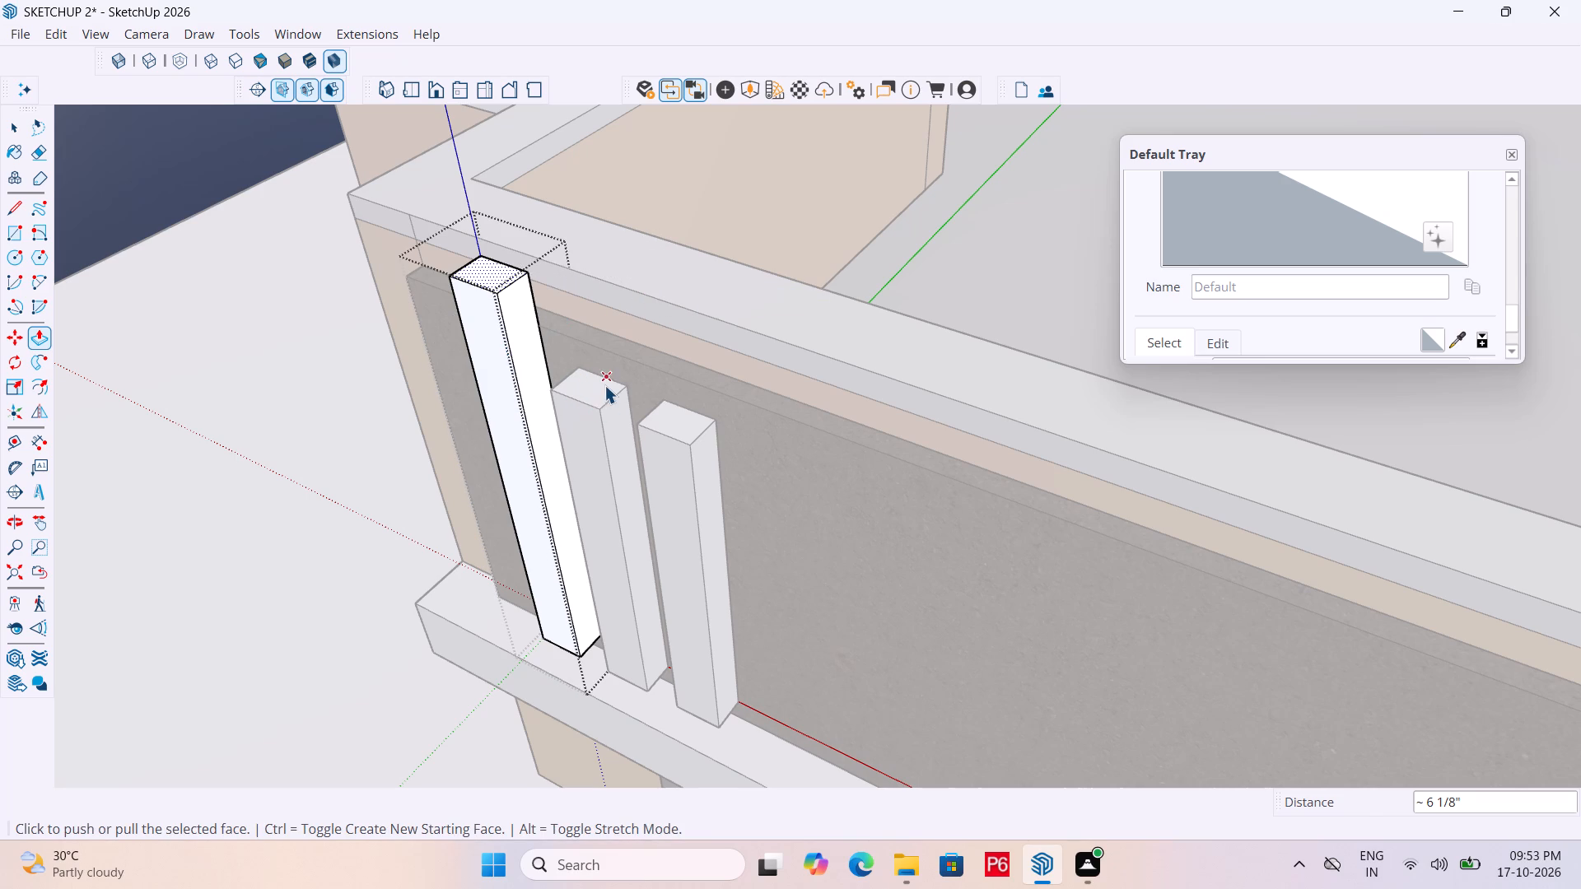
# Push/Pull the top face of the middle white strip upward about 6 3/8" inside its group.
pyautogui.click(604, 384)
pyautogui.click(599, 389)
pyautogui.click(596, 388)
pyautogui.doubleClick(592, 385)
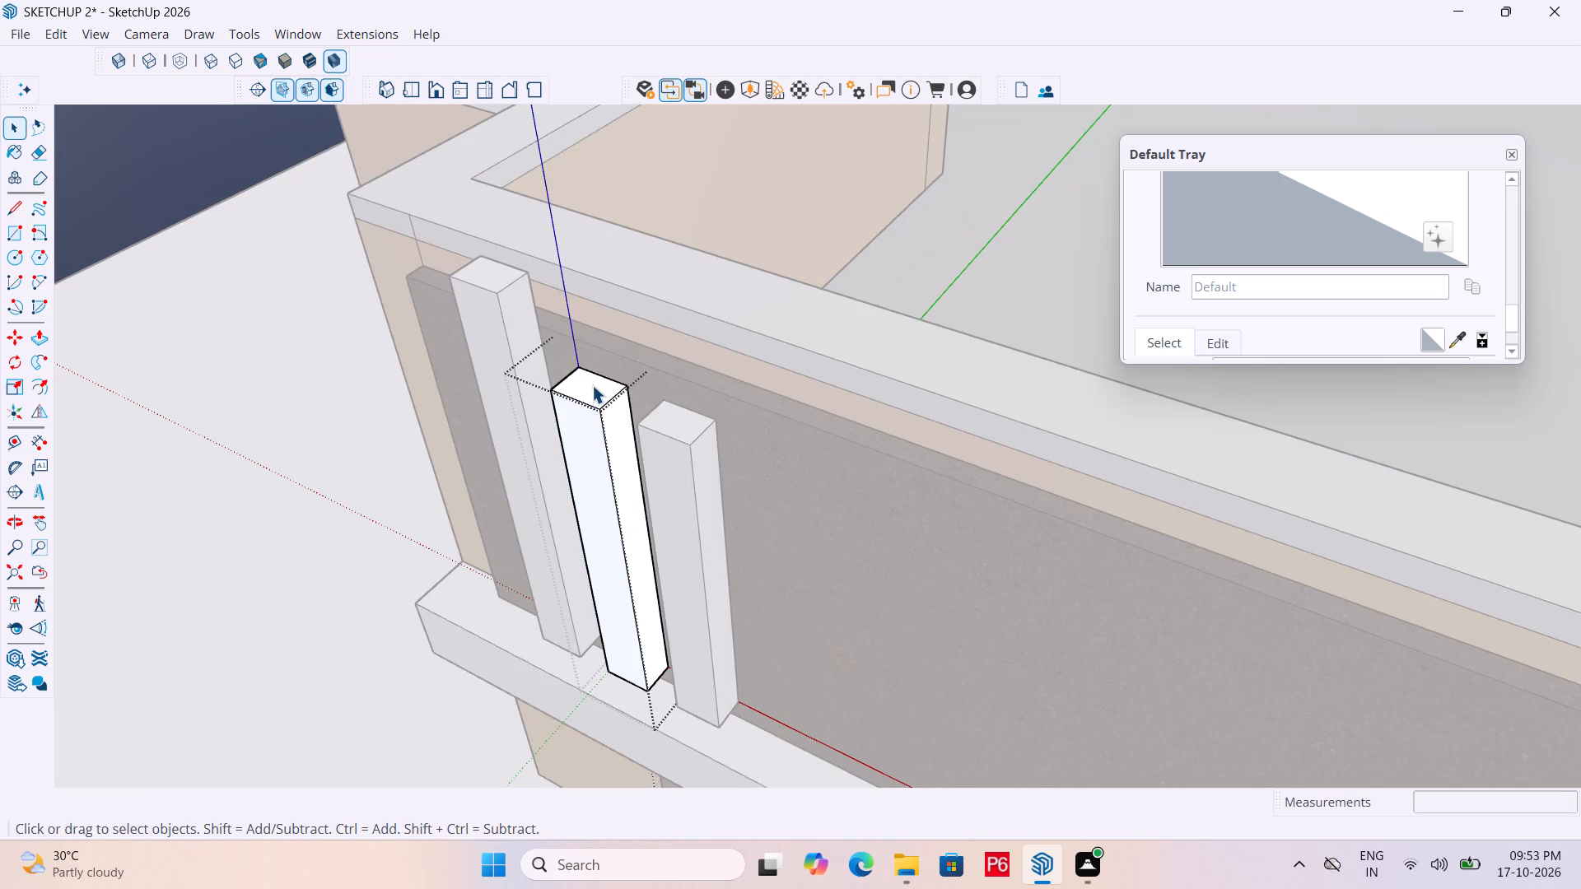
pyautogui.click(590, 383)
pyautogui.click(585, 388)
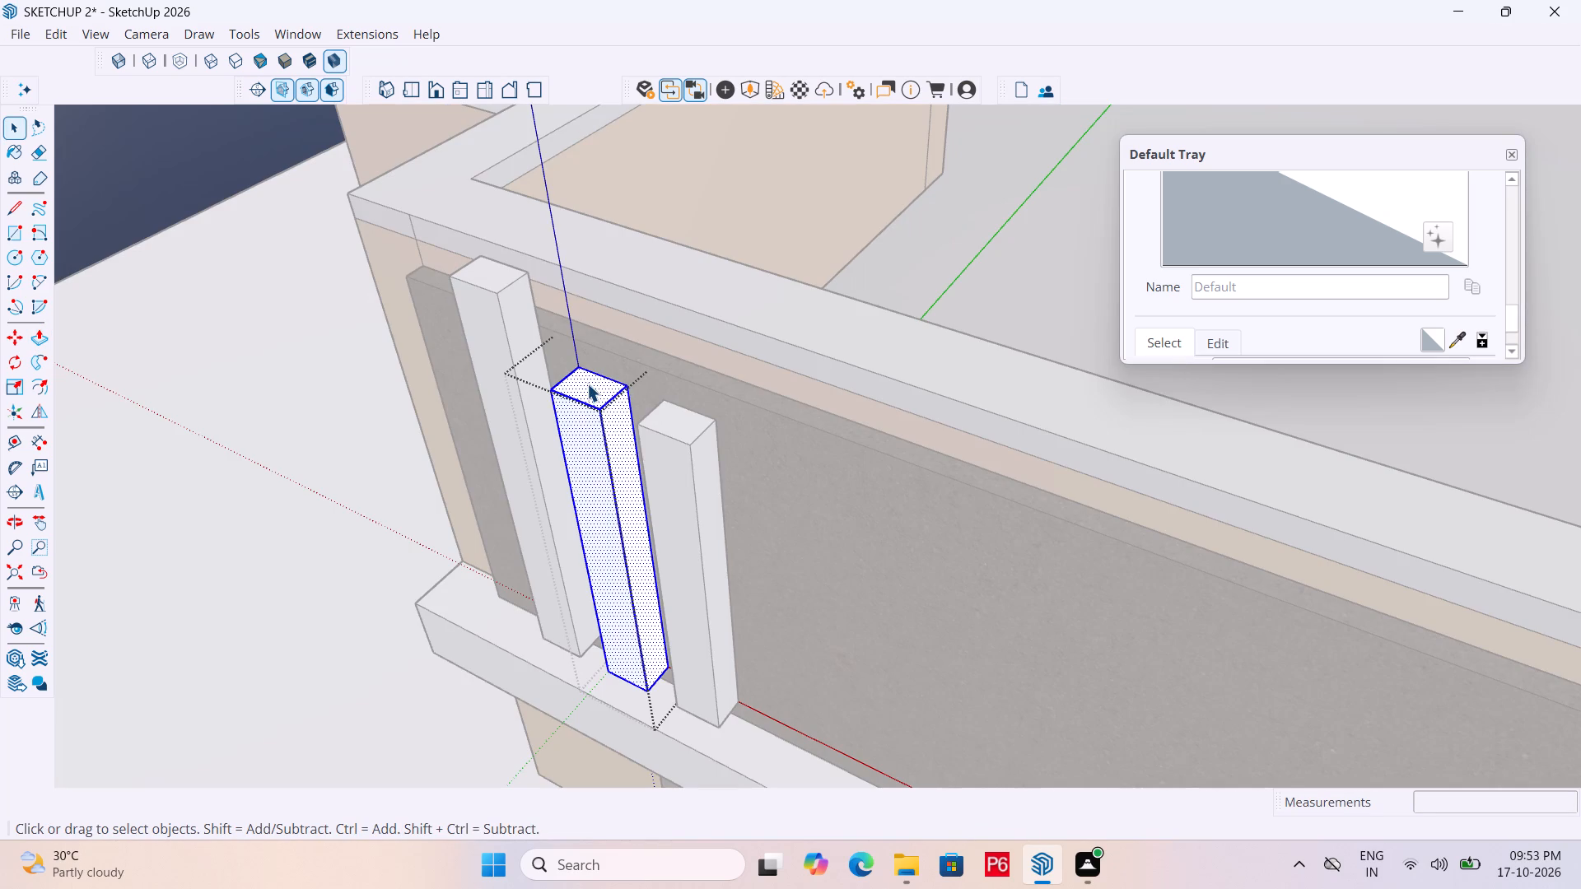
pyautogui.press('p')
pyautogui.click(587, 384)
pyautogui.click(501, 275)
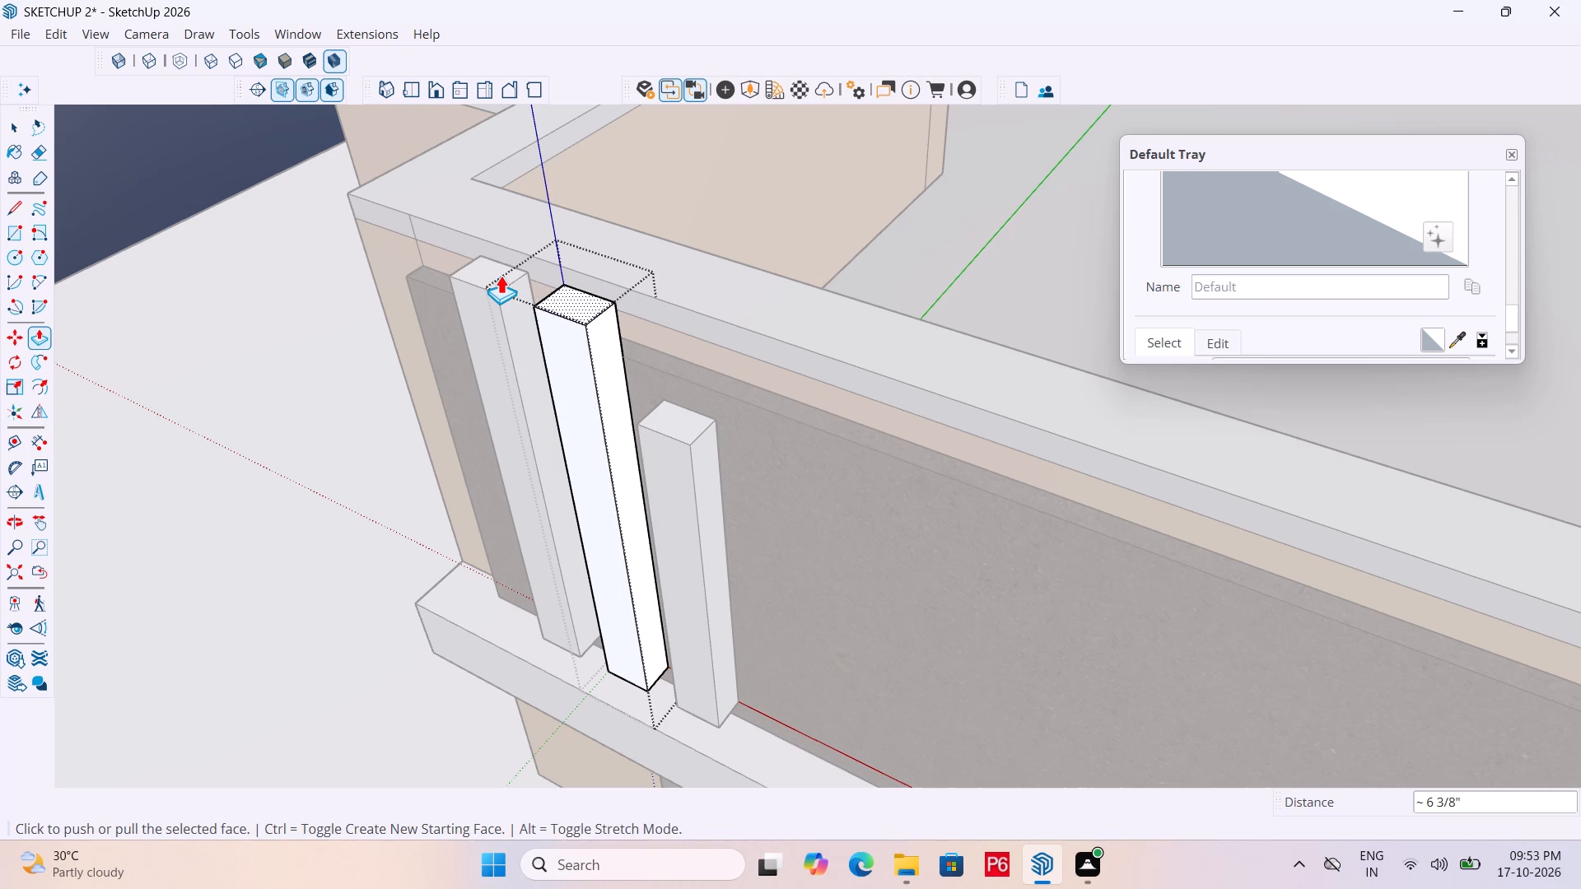
pyautogui.press('space')
# Push/Pull the rightmost white strip's top face up level with the middle strip's top inside its group and leave the group.
pyautogui.click(676, 419)
pyautogui.doubleClick(680, 422)
pyautogui.click(666, 421)
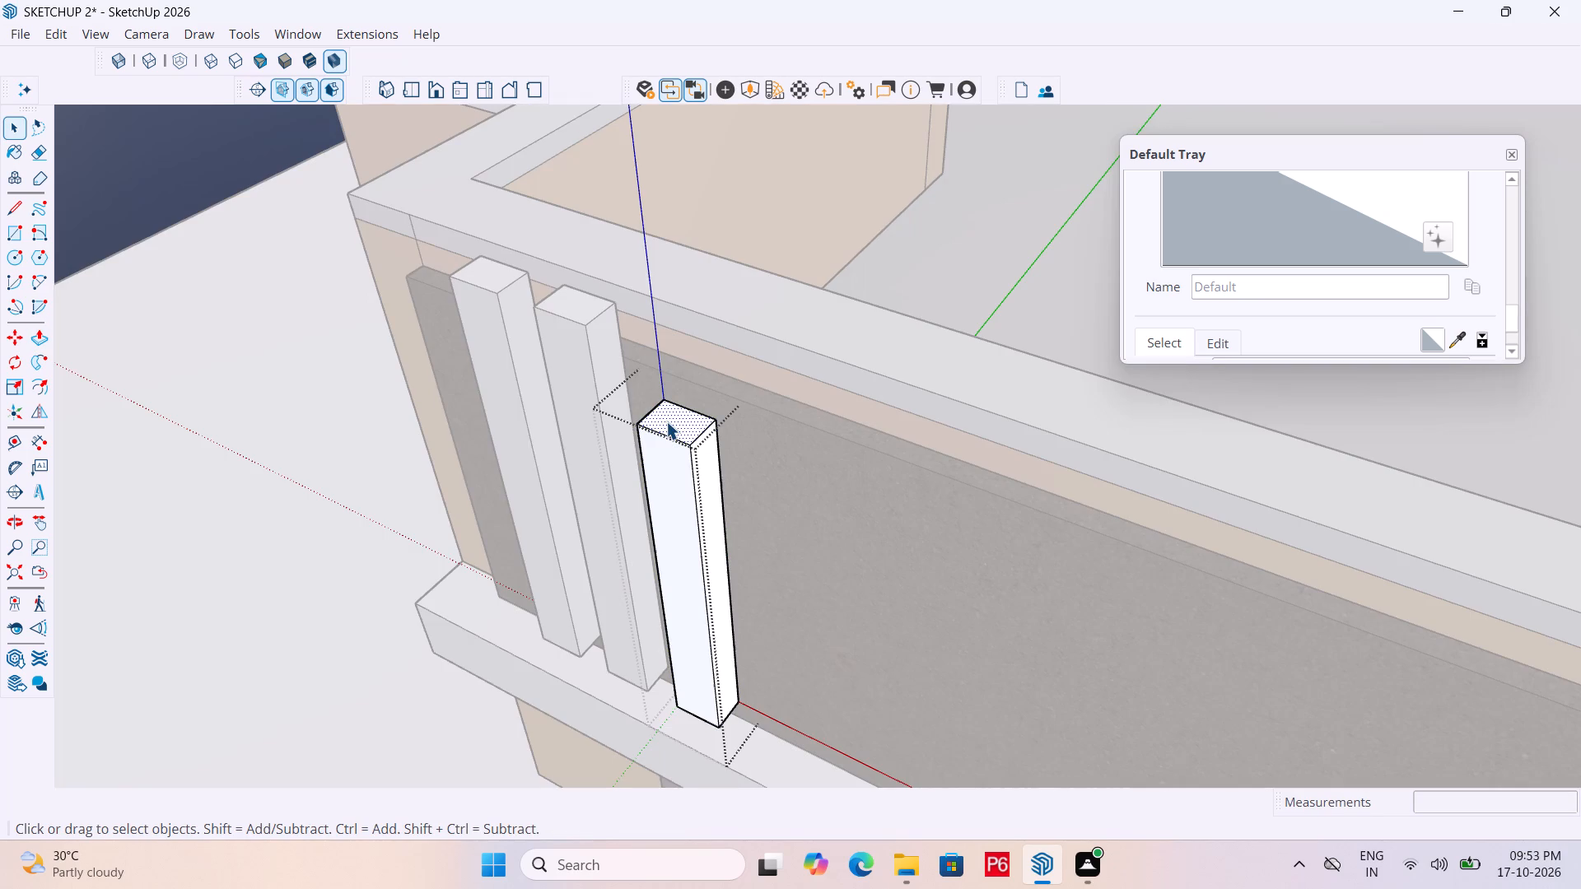
pyautogui.doubleClick(665, 417)
pyautogui.click(669, 417)
pyautogui.click(669, 417)
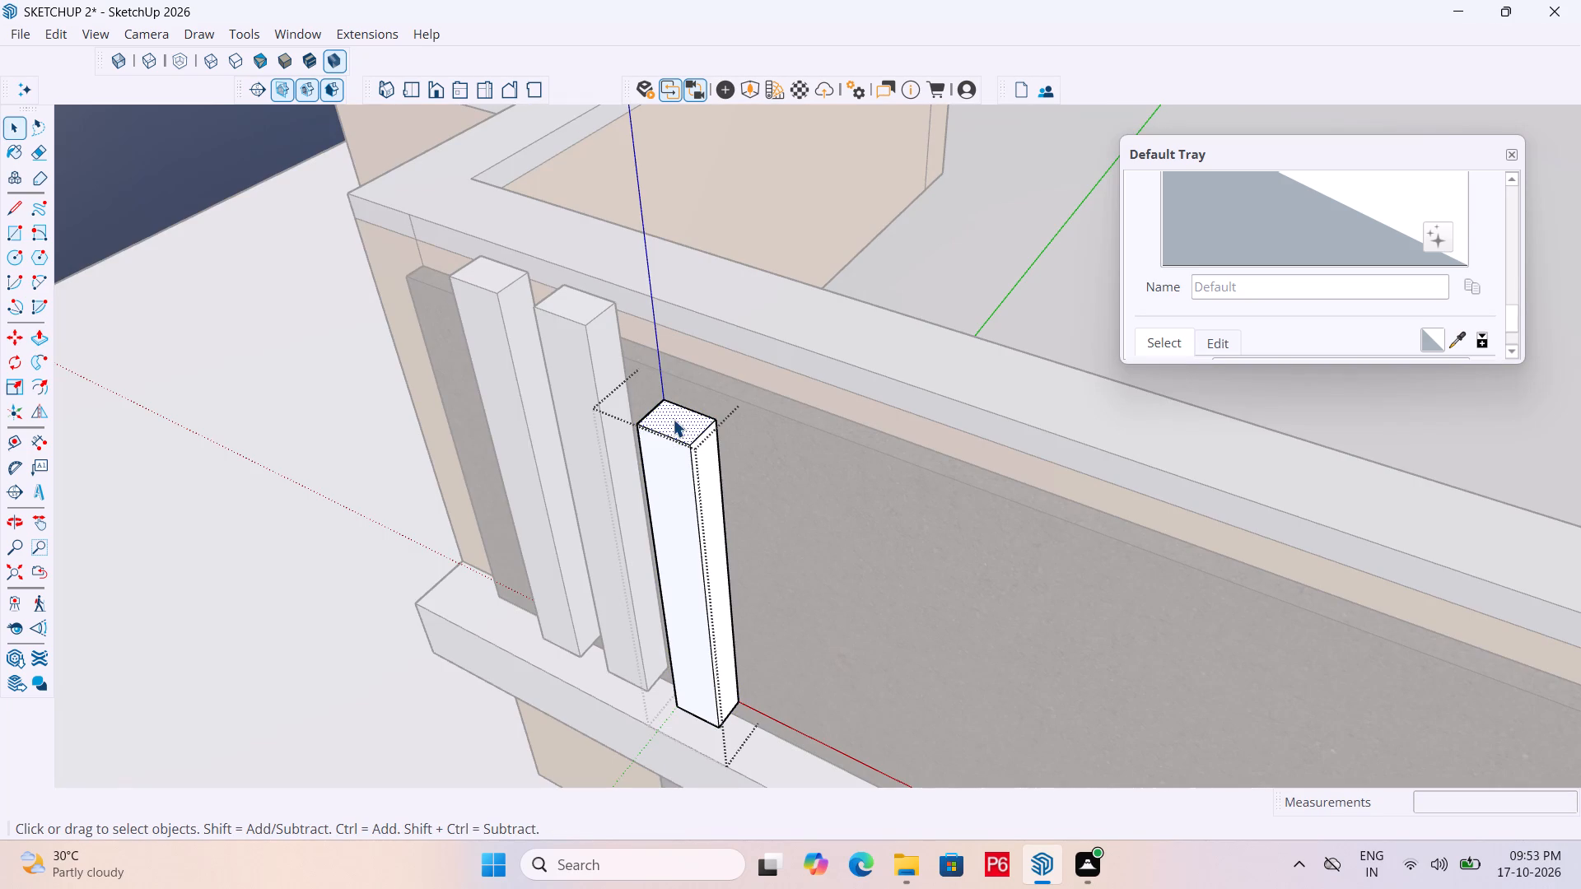
pyautogui.click(673, 419)
pyautogui.click(683, 425)
pyautogui.press('p')
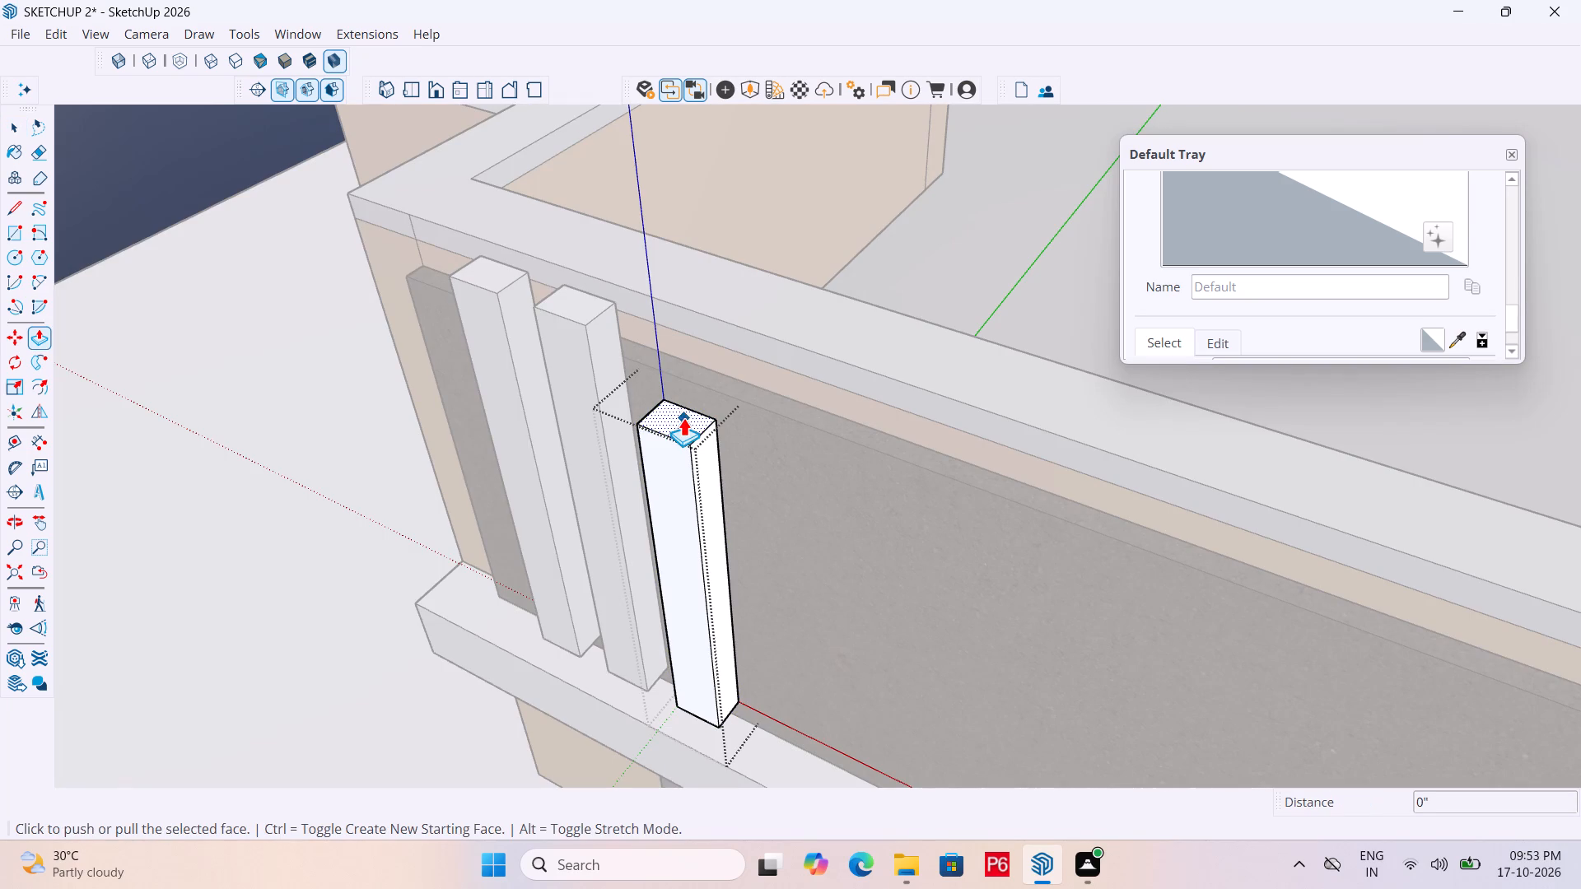
pyautogui.click(683, 417)
pyautogui.click(581, 310)
pyautogui.scroll(-3, 709, 373)
pyautogui.moveTo(711, 377); pyautogui.dragTo(666, 375, button='middle')
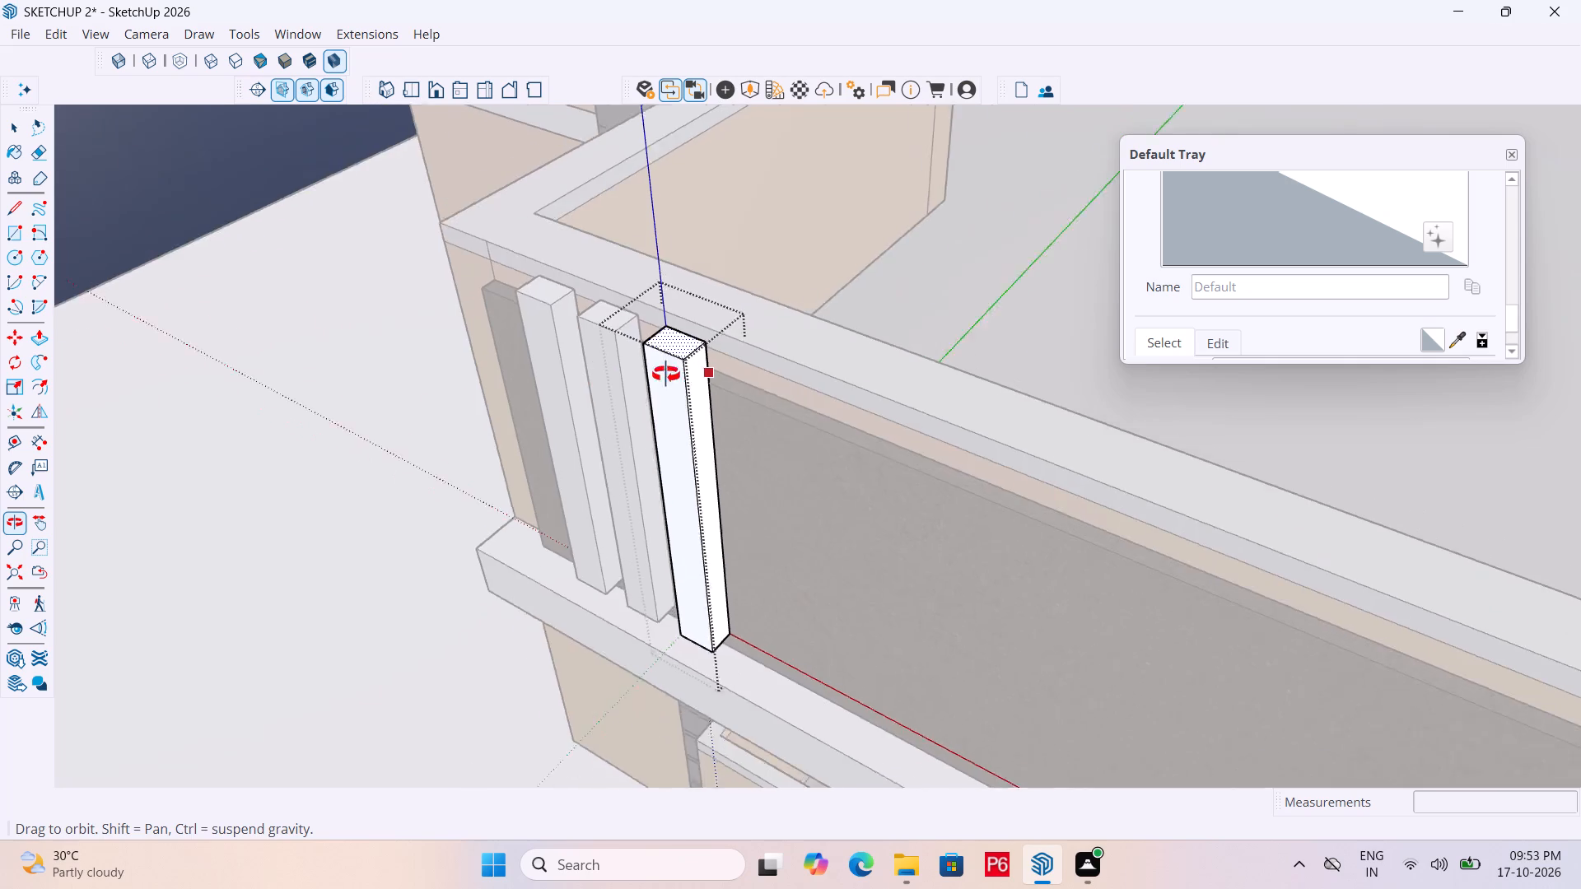
pyautogui.moveTo(666, 375); pyautogui.dragTo(599, 365, button='middle')
pyautogui.press('space')
pyautogui.doubleClick(319, 169)
# Save the house model with the three raised white strips.
pyautogui.moveTo(725, 347); pyautogui.dragTo(372, 351, button='middle')
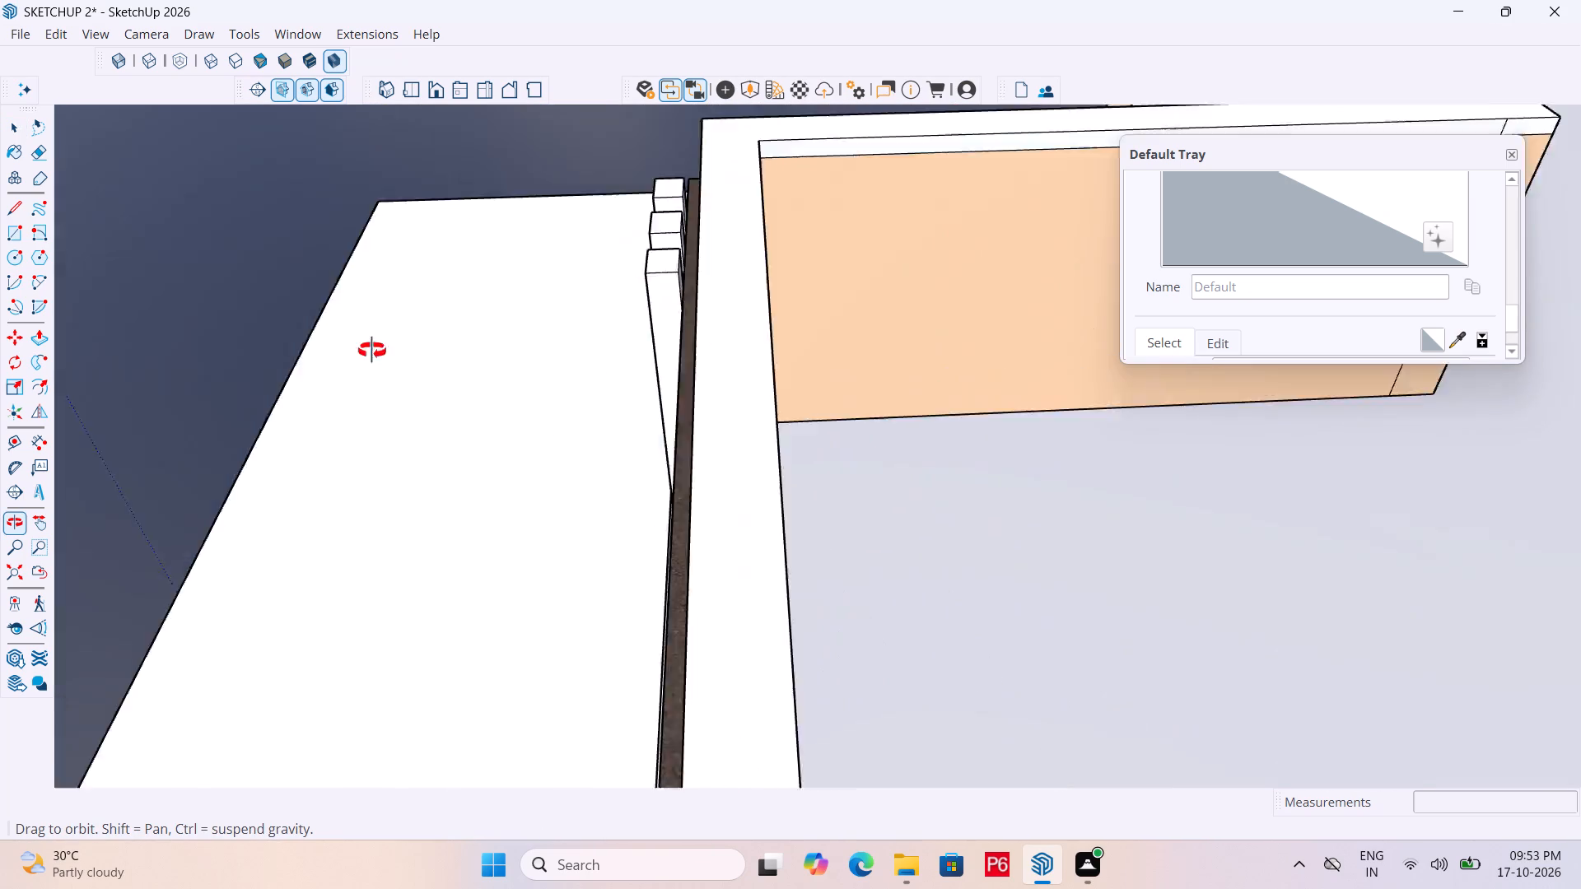
pyautogui.moveTo(372, 351); pyautogui.dragTo(162, 321, button='middle')
pyautogui.moveTo(809, 305); pyautogui.dragTo(509, 172, button='middle')
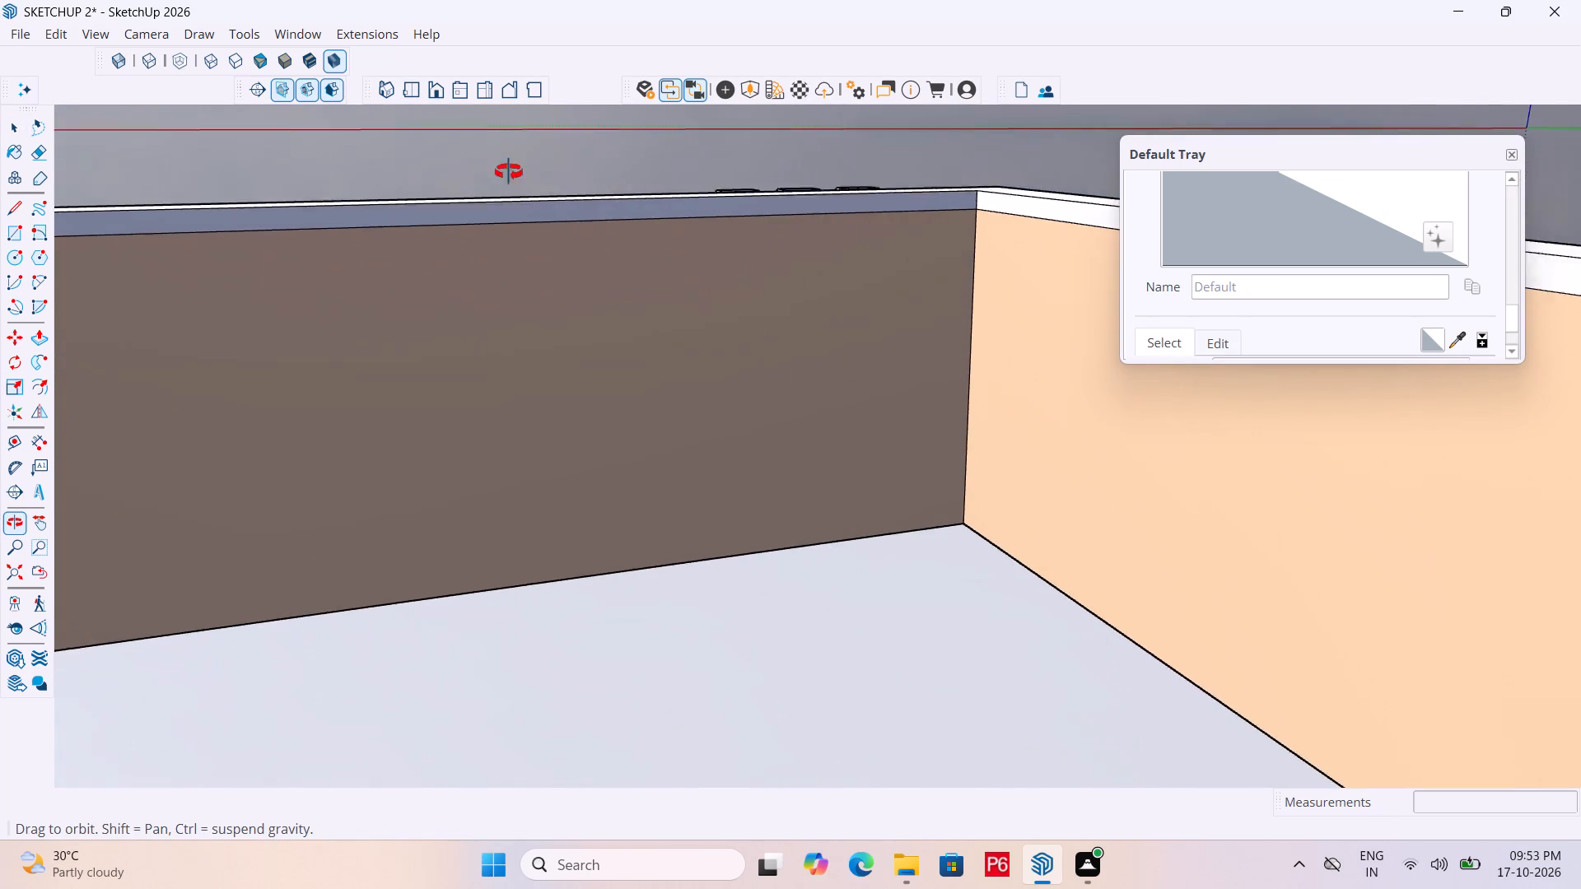
pyautogui.moveTo(509, 172); pyautogui.dragTo(1531, 290, button='middle')
pyautogui.scroll(-5, 679, 441)
pyautogui.moveTo(702, 456); pyautogui.dragTo(739, 420, button='middle')
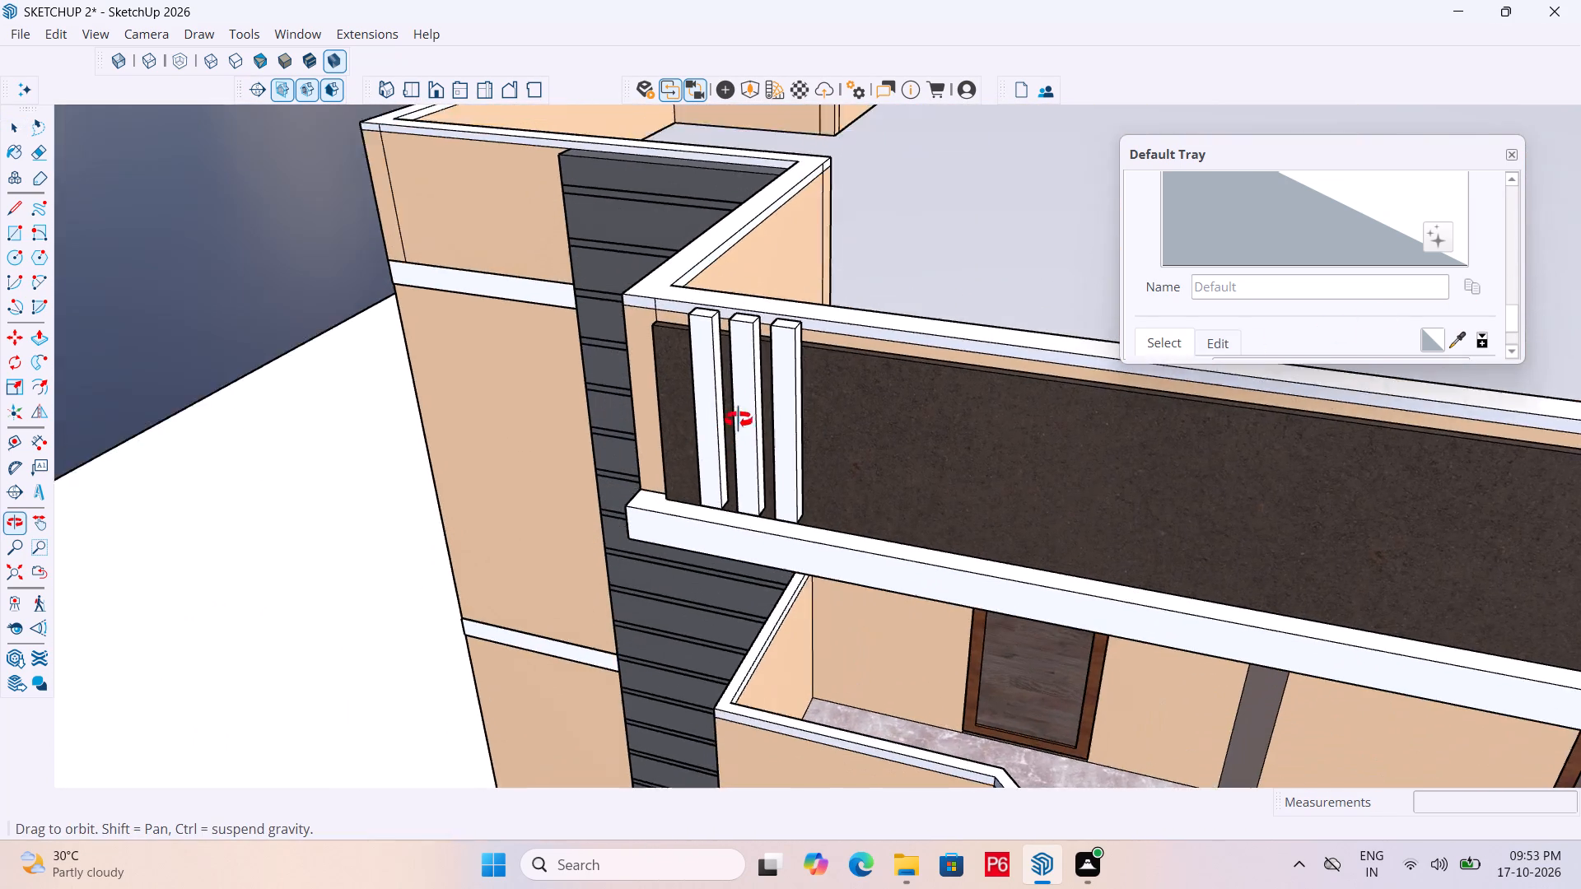
pyautogui.moveTo(739, 420); pyautogui.dragTo(816, 368, button='middle')
pyautogui.hotkey('ctrl', 's')
pyautogui.hotkey('ctrl', 's')
pyautogui.hotkey('ctrl', 's')
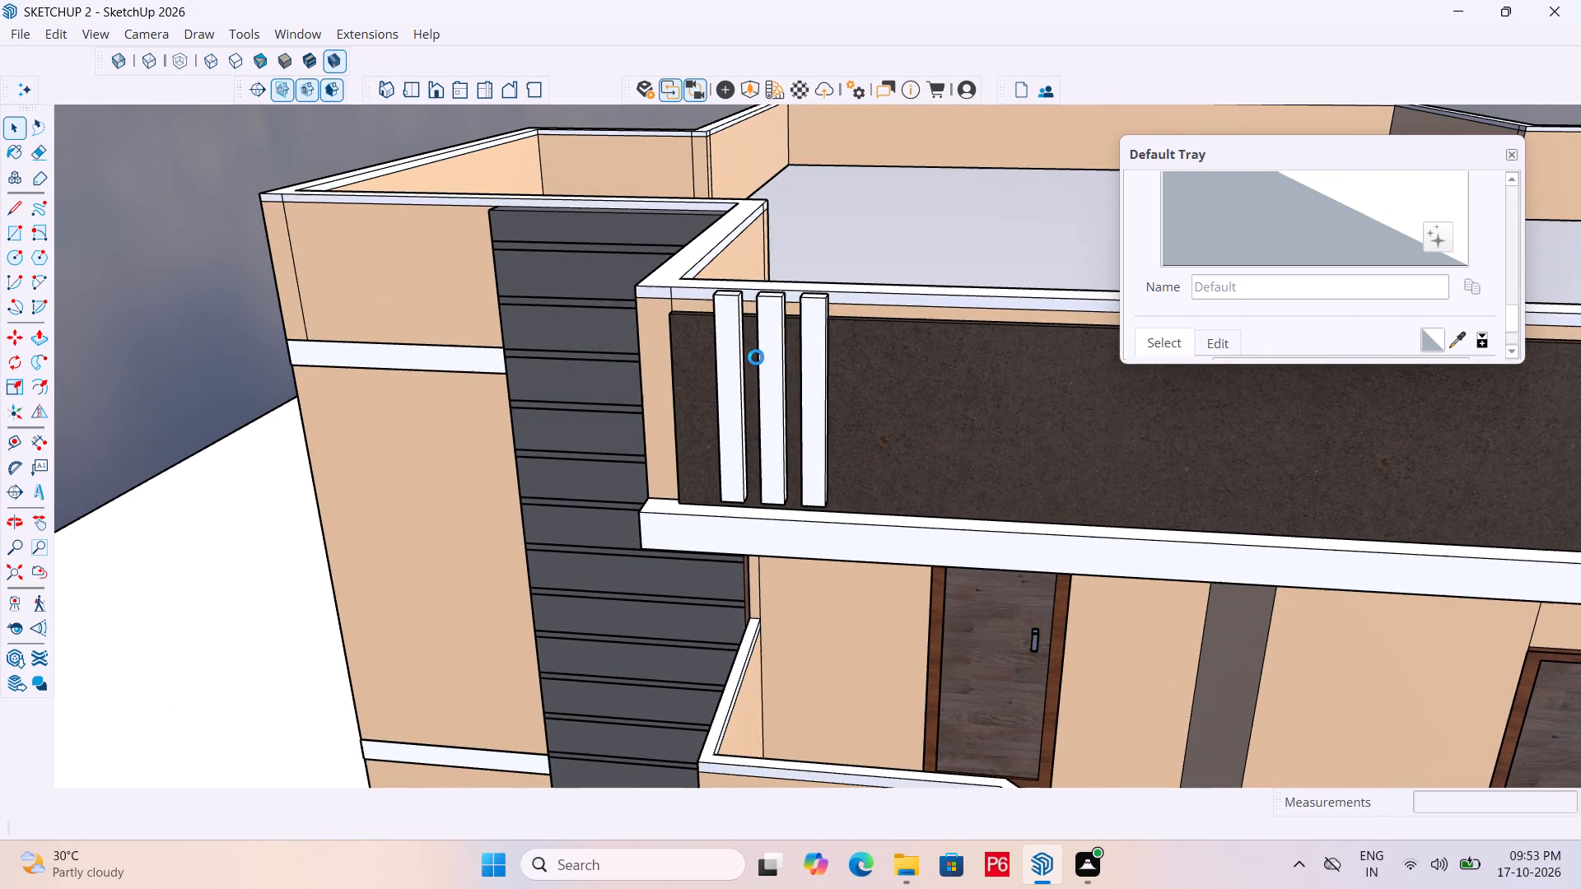
# Copy the rightmost white strip about 14' to the asphalt panel's far end and place another copy just inward of it.
pyautogui.scroll(-5, 674, 351)
pyautogui.scroll(-7, 529, 330)
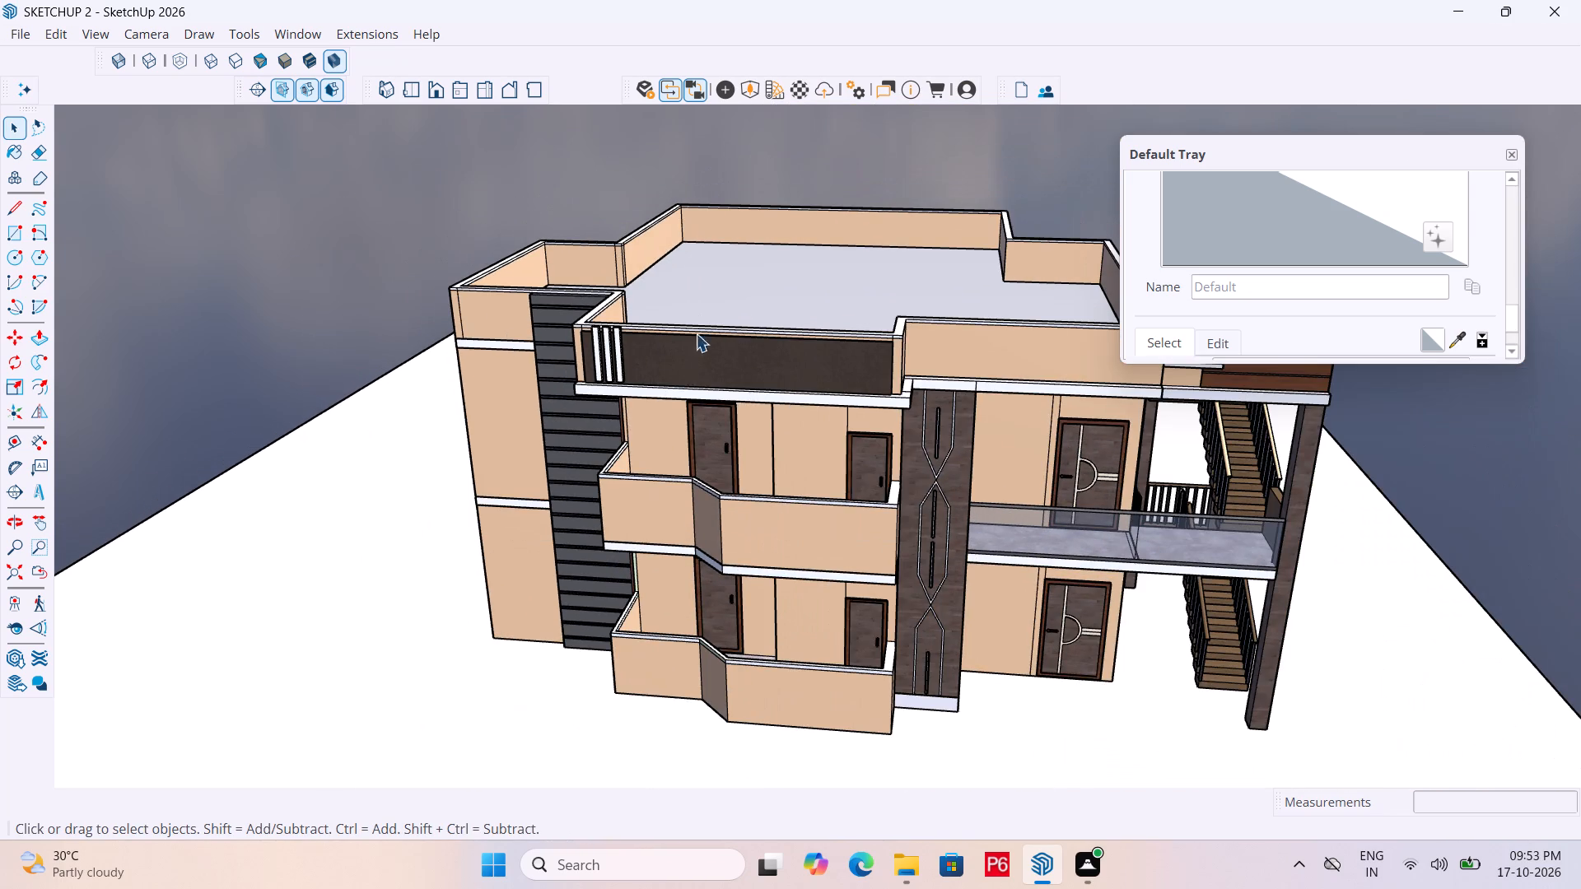
pyautogui.scroll(-1, 698, 319)
pyautogui.moveTo(697, 319); pyautogui.dragTo(742, 306, button='middle')
pyautogui.scroll(8, 889, 333)
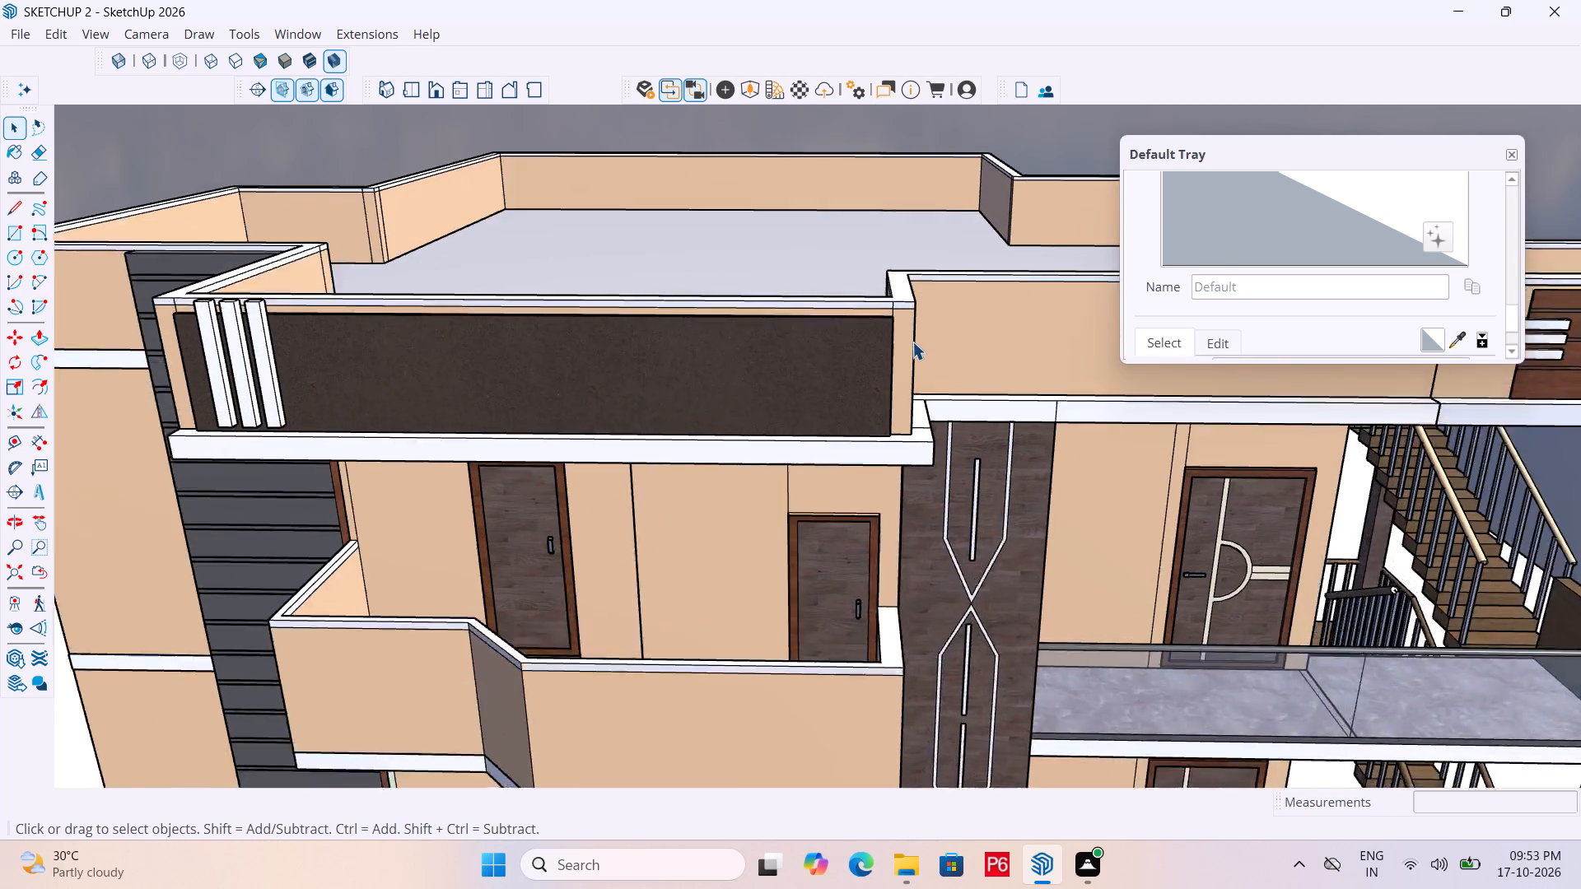
pyautogui.scroll(3, 912, 342)
pyautogui.moveTo(884, 337); pyautogui.dragTo(860, 321, button='middle')
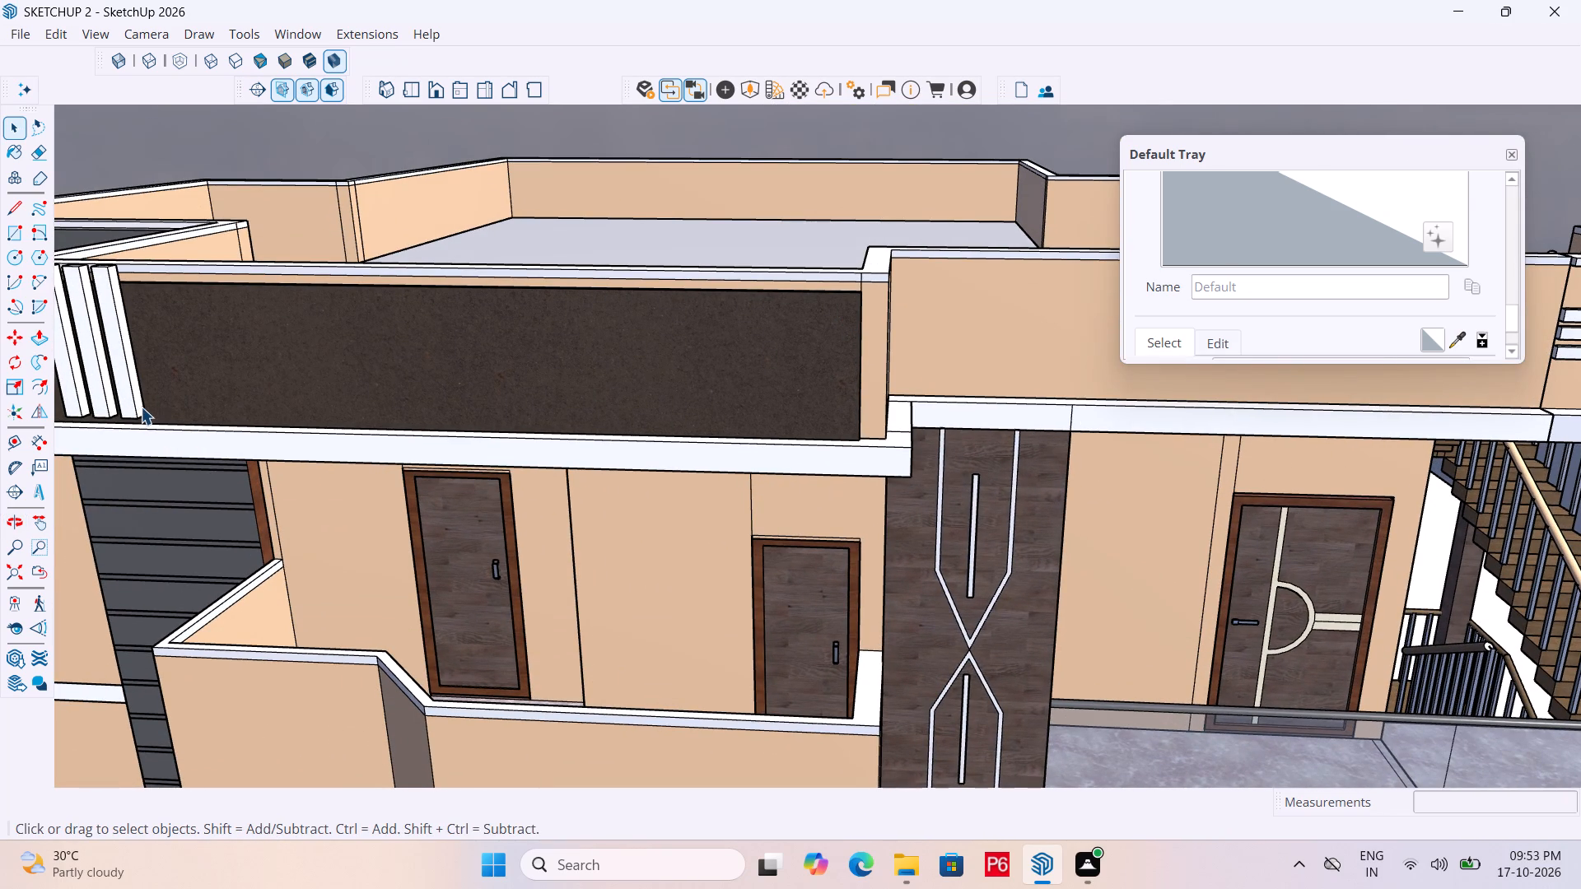
pyautogui.click(141, 407)
pyautogui.scroll(6, 139, 407)
pyautogui.moveTo(251, 391); pyautogui.dragTo(166, 394, button='middle')
pyautogui.scroll(3, 166, 394)
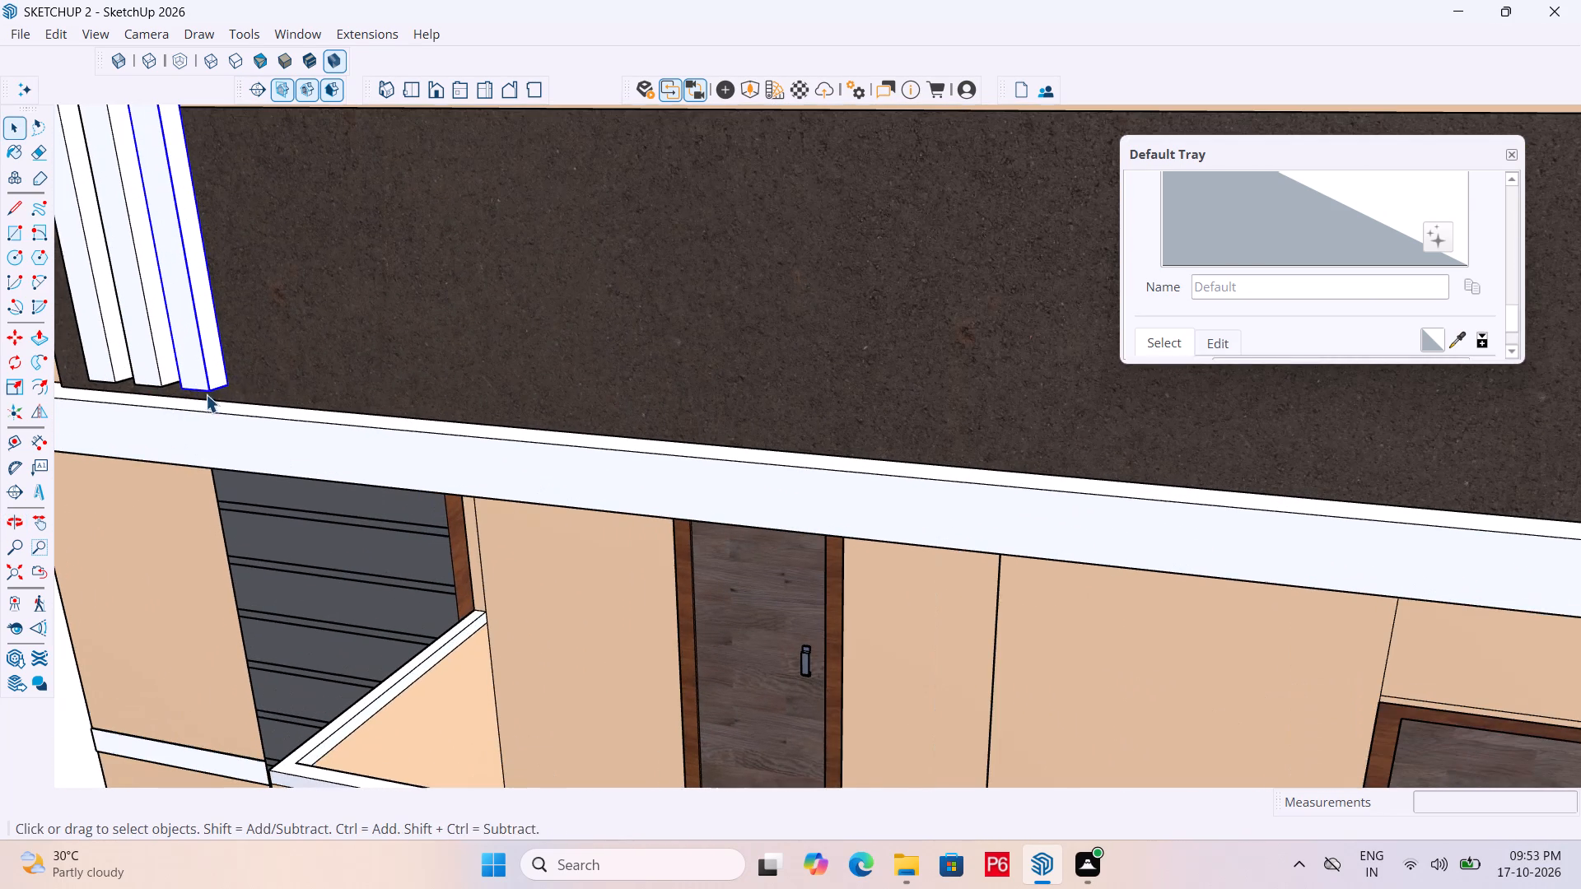
pyautogui.press('m')
pyautogui.click(233, 381)
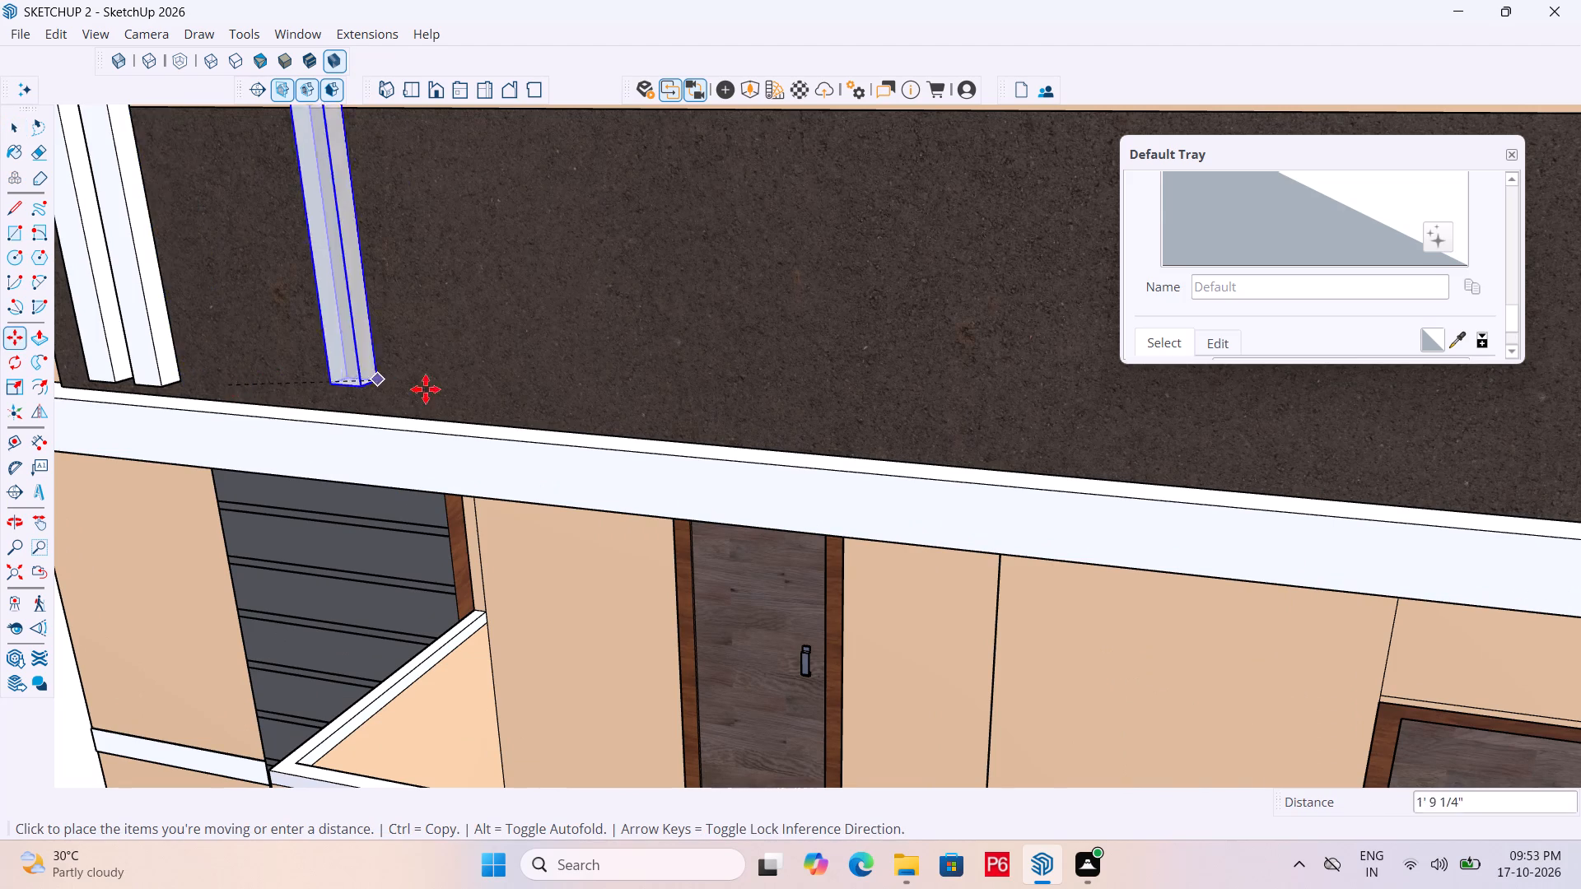
pyautogui.scroll(-7, 357, 390)
pyautogui.scroll(-4, 234, 327)
pyautogui.scroll(6, 744, 407)
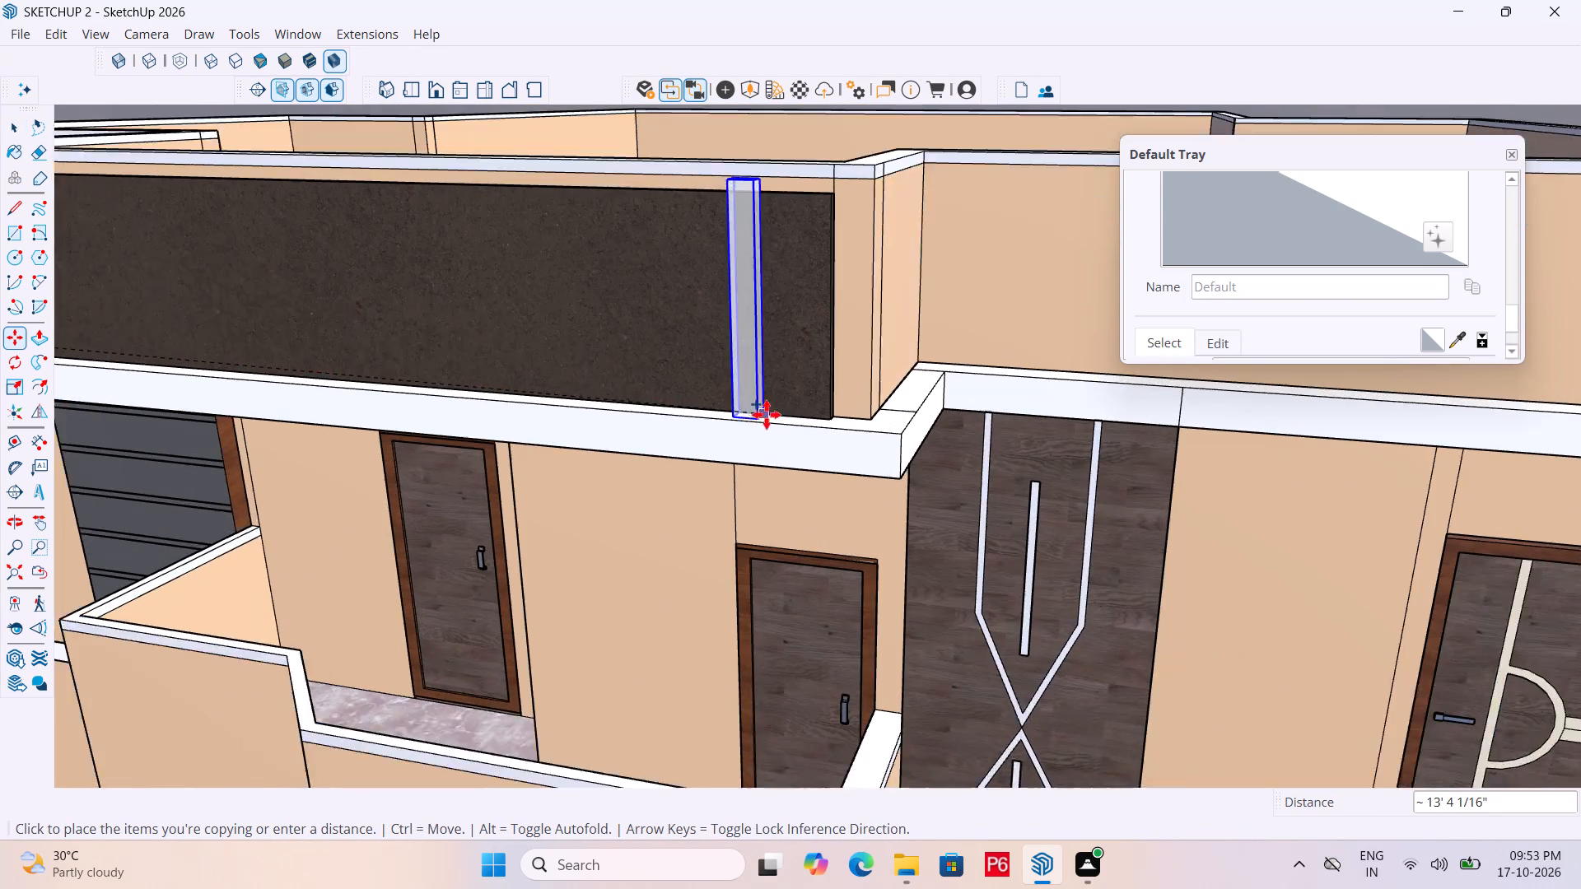
pyautogui.scroll(5, 788, 398)
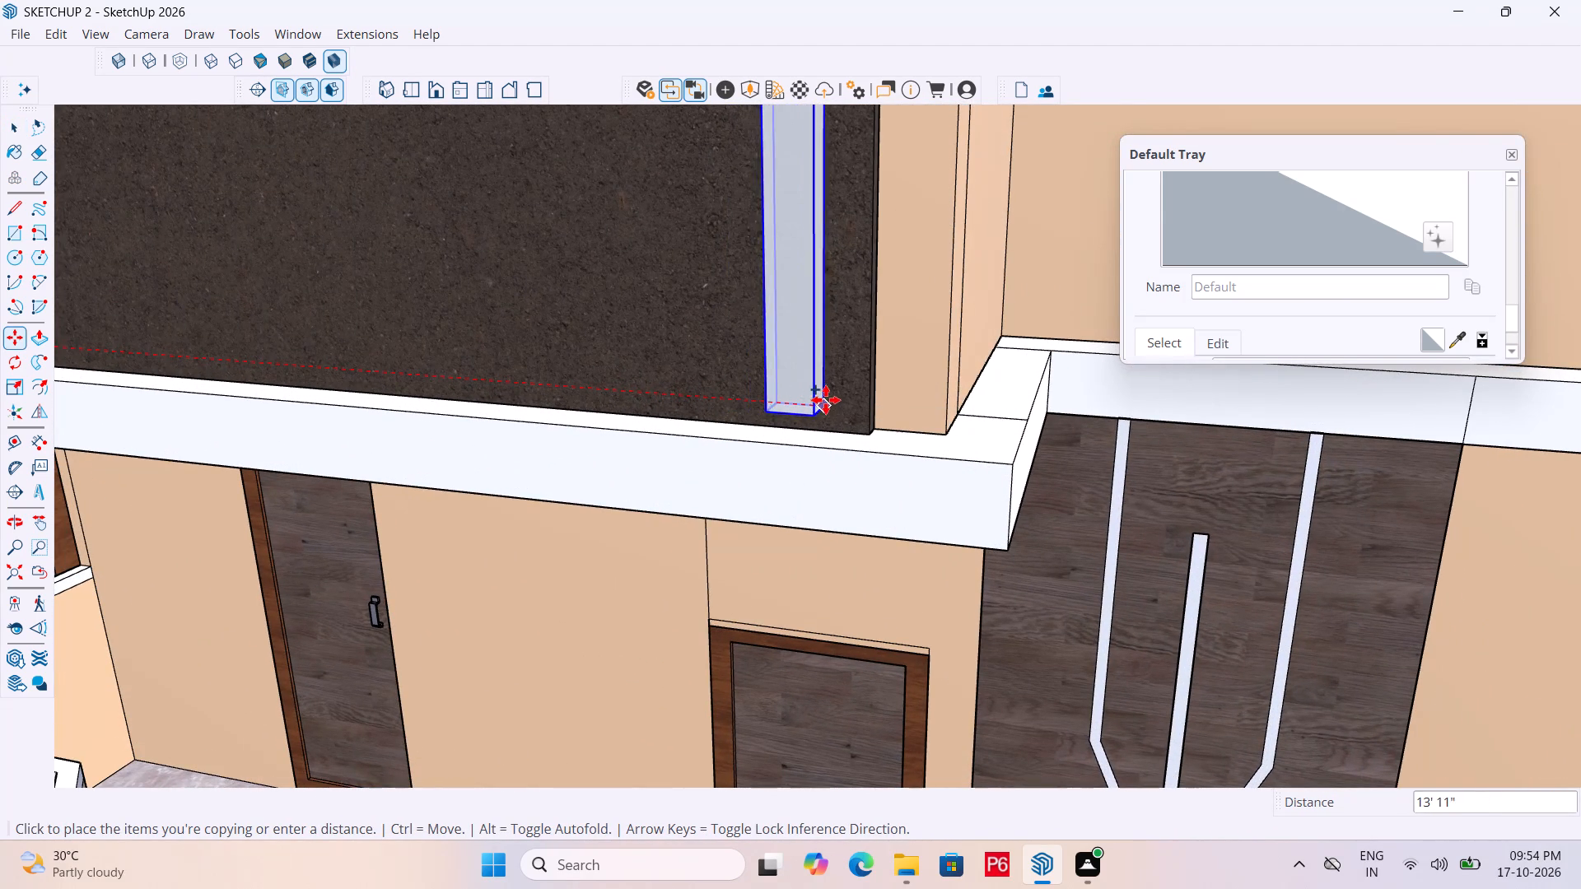
pyautogui.click(832, 400)
pyautogui.click(837, 410)
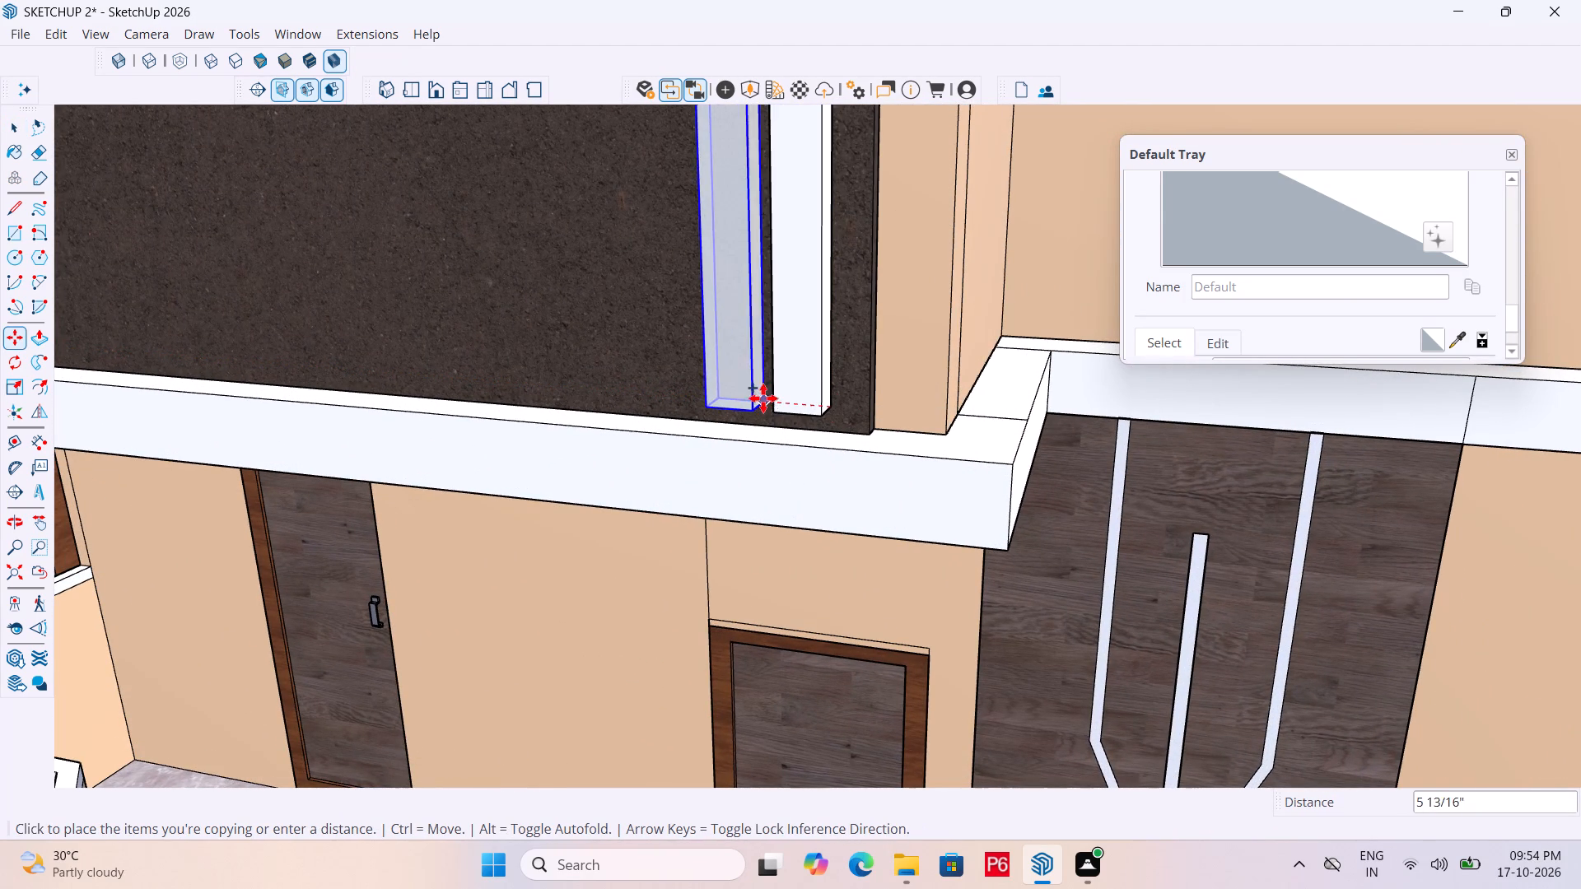
pyautogui.click(744, 400)
# Save the model with the two new strip copies and clear the selection.
pyautogui.scroll(-6, 741, 405)
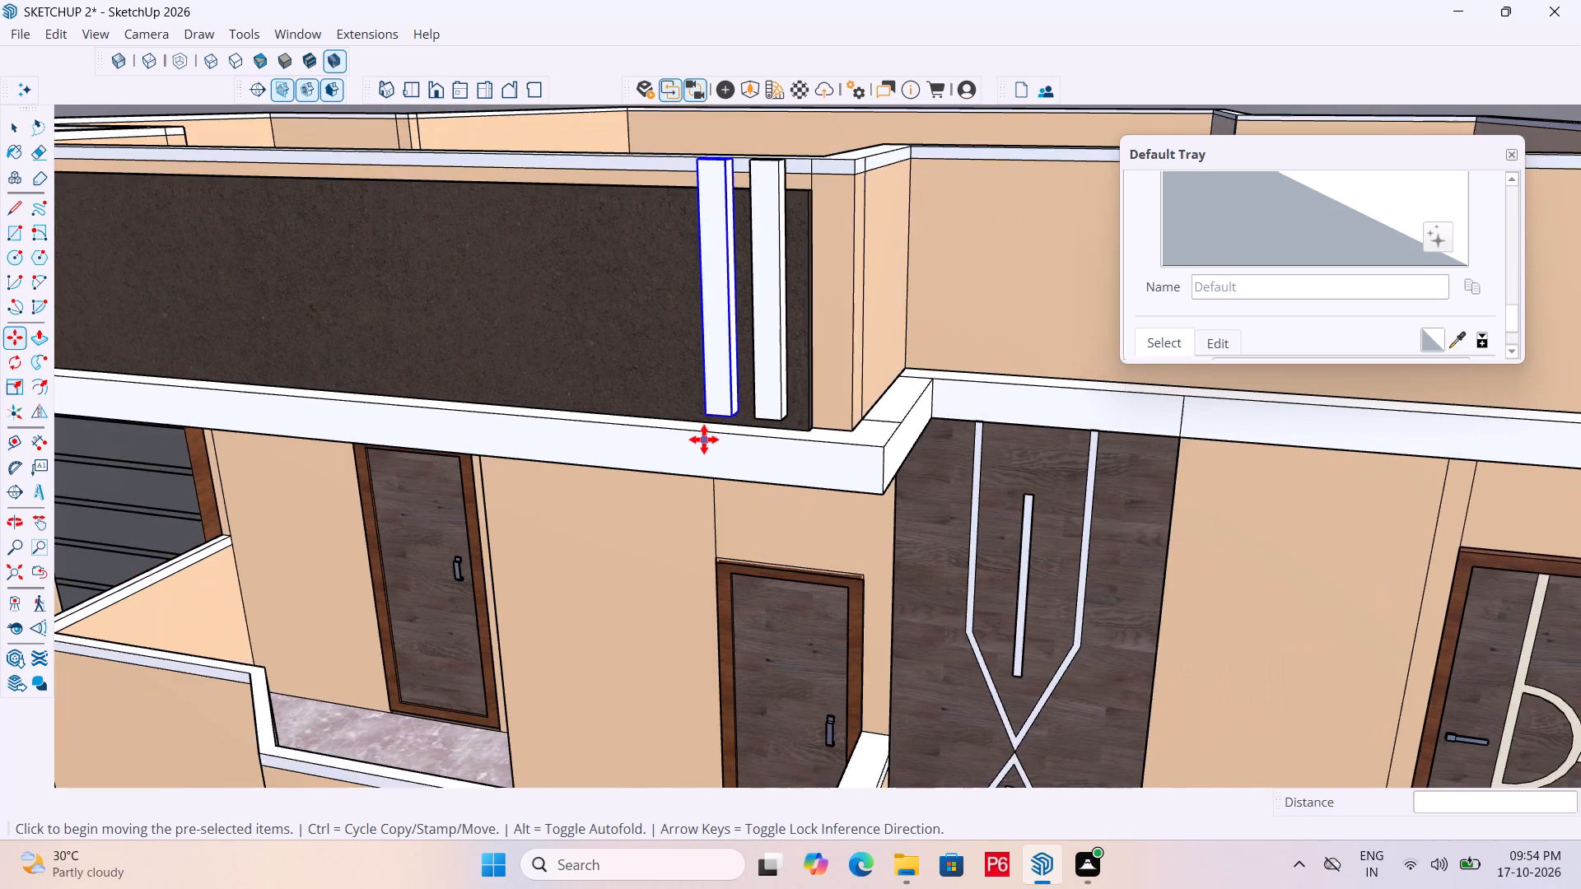
pyautogui.scroll(-5, 705, 440)
pyautogui.hotkey('ctrl', 's')
pyautogui.hotkey('ctrl', 's')
pyautogui.hotkey('ctrl', 's')
pyautogui.keyDown('ctrl'); pyautogui.scroll(-5, 710, 445); pyautogui.keyUp('ctrl')
pyautogui.hotkey('ctrl', 's')
pyautogui.hotkey('ctrl', 's')
pyautogui.hotkey('ctrl', 's')
pyautogui.hotkey('ctrl', 's')
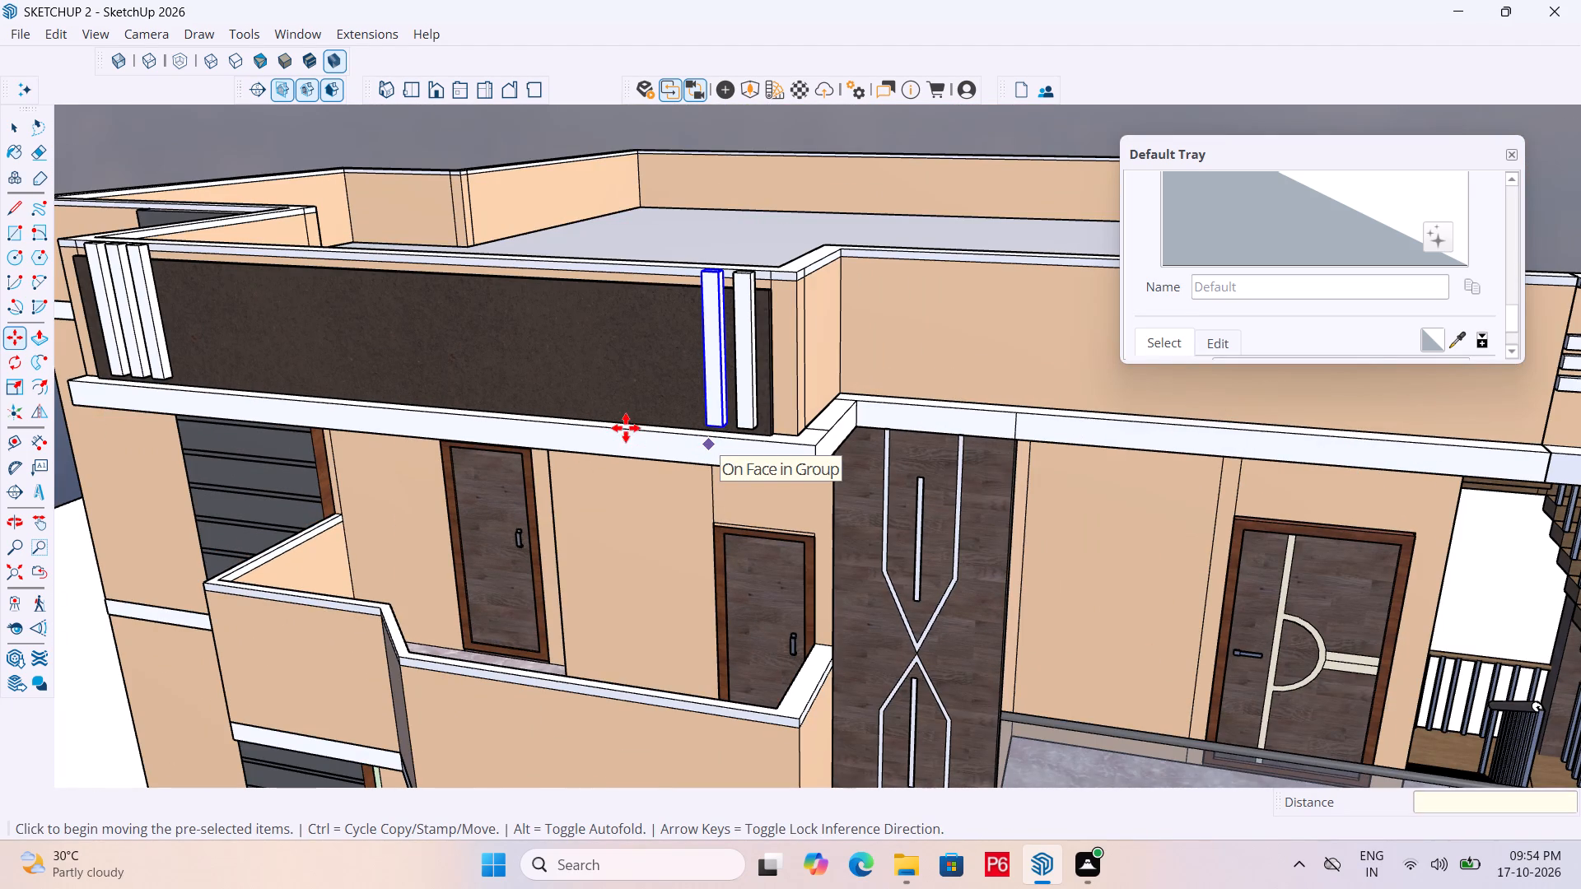
pyautogui.scroll(-4, 585, 416)
pyautogui.scroll(-3, 687, 412)
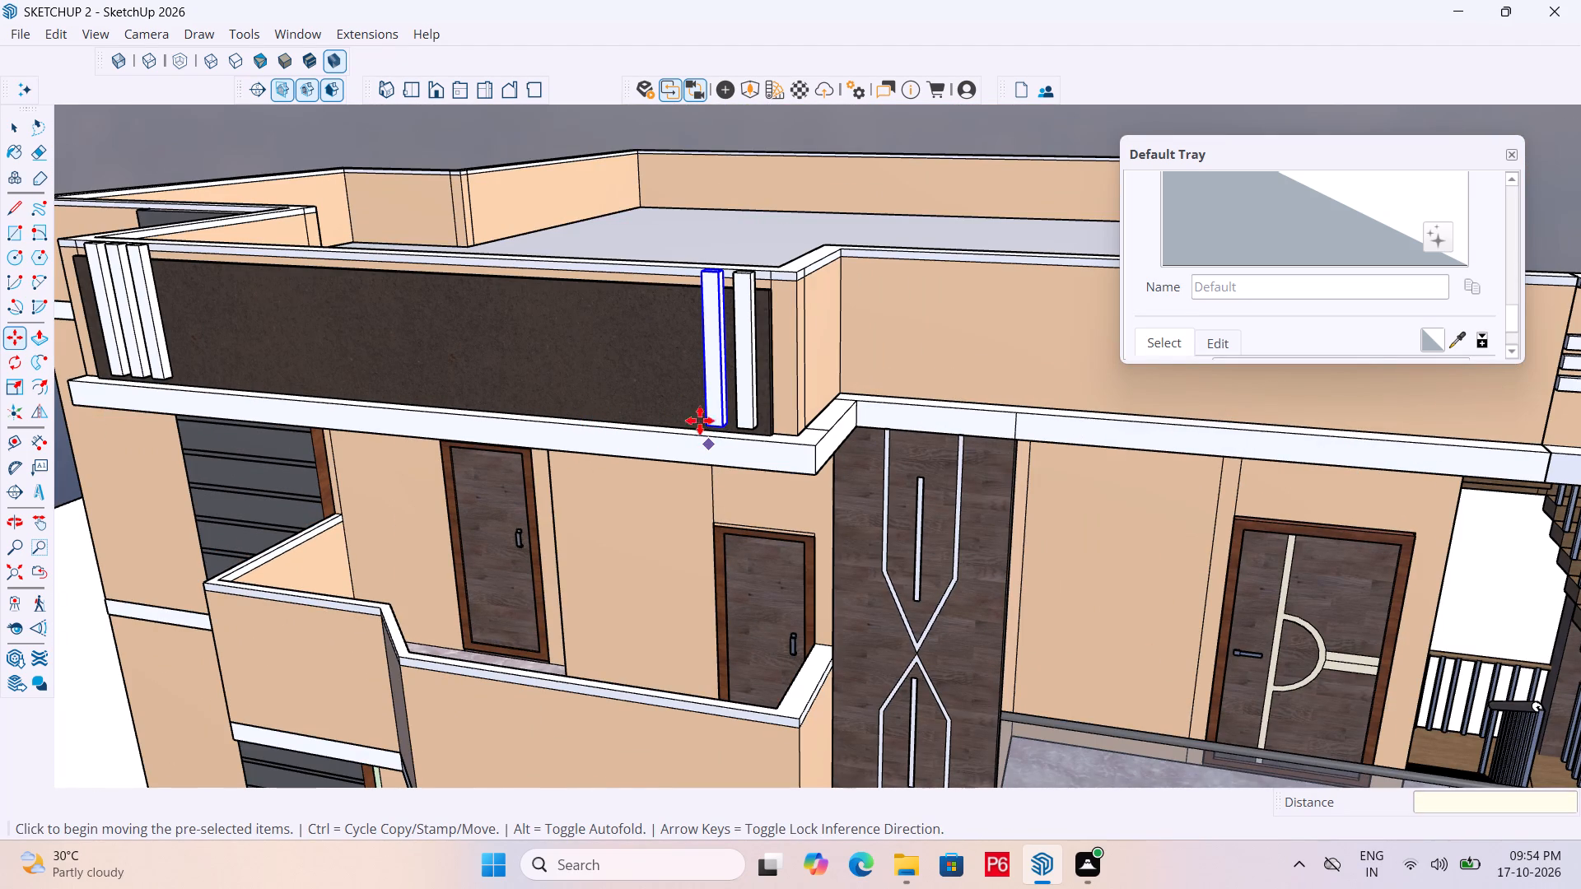
pyautogui.scroll(-3, 700, 421)
pyautogui.scroll(-1, 595, 486)
pyautogui.press('space')
pyautogui.doubleClick(268, 373)
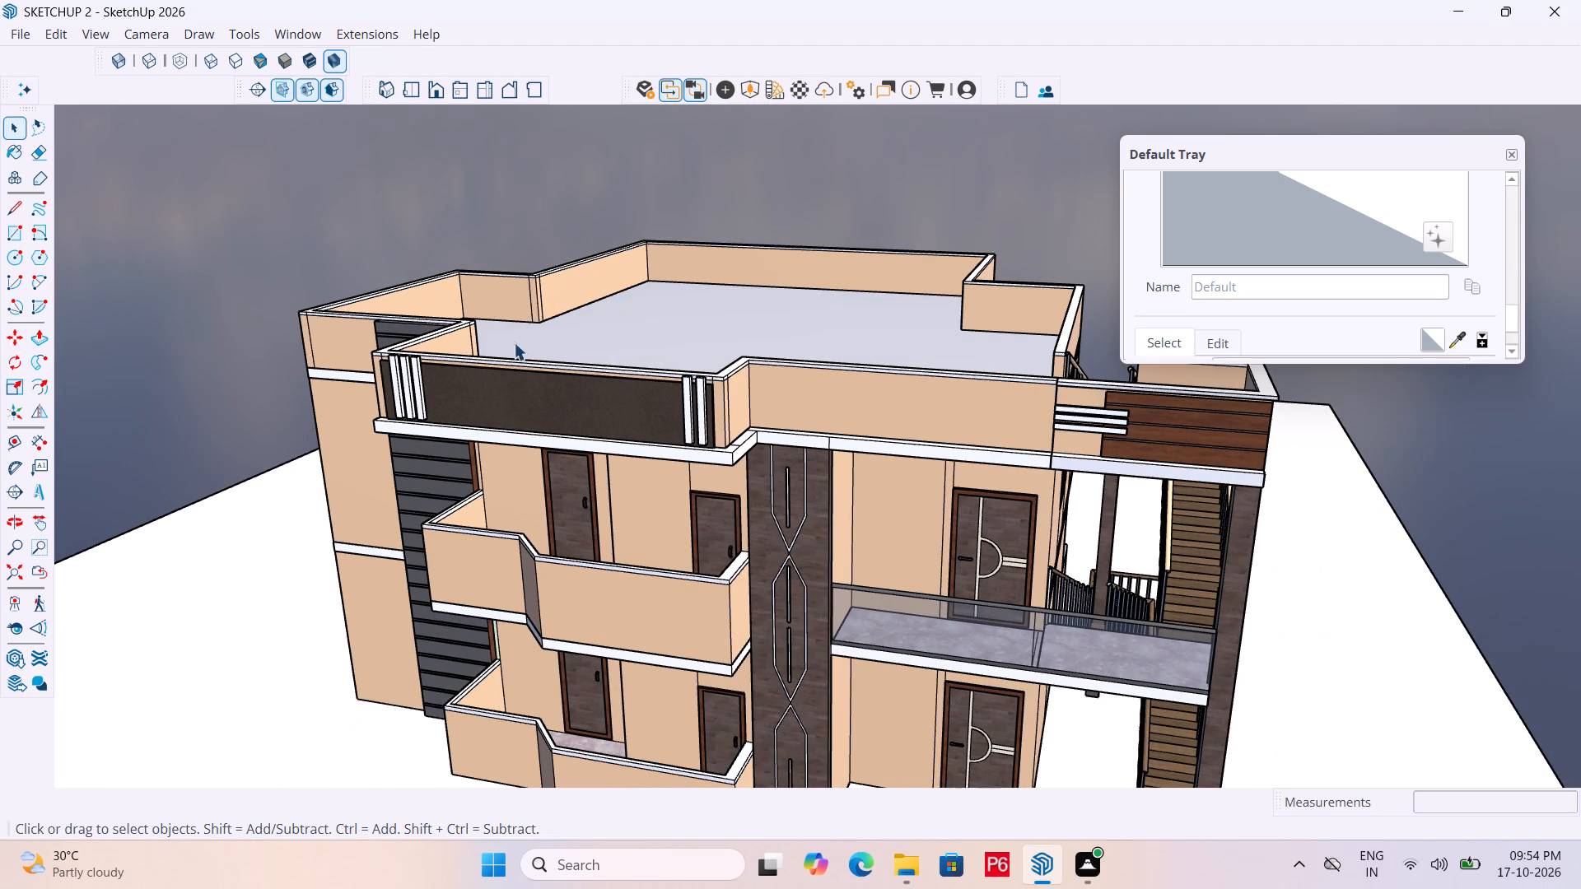
# Inside the wall group, draw a line about 9' 10" long across the upper balcony's front face, slightly above its bottom edge.
pyautogui.moveTo(599, 352); pyautogui.dragTo(667, 303, button='middle')
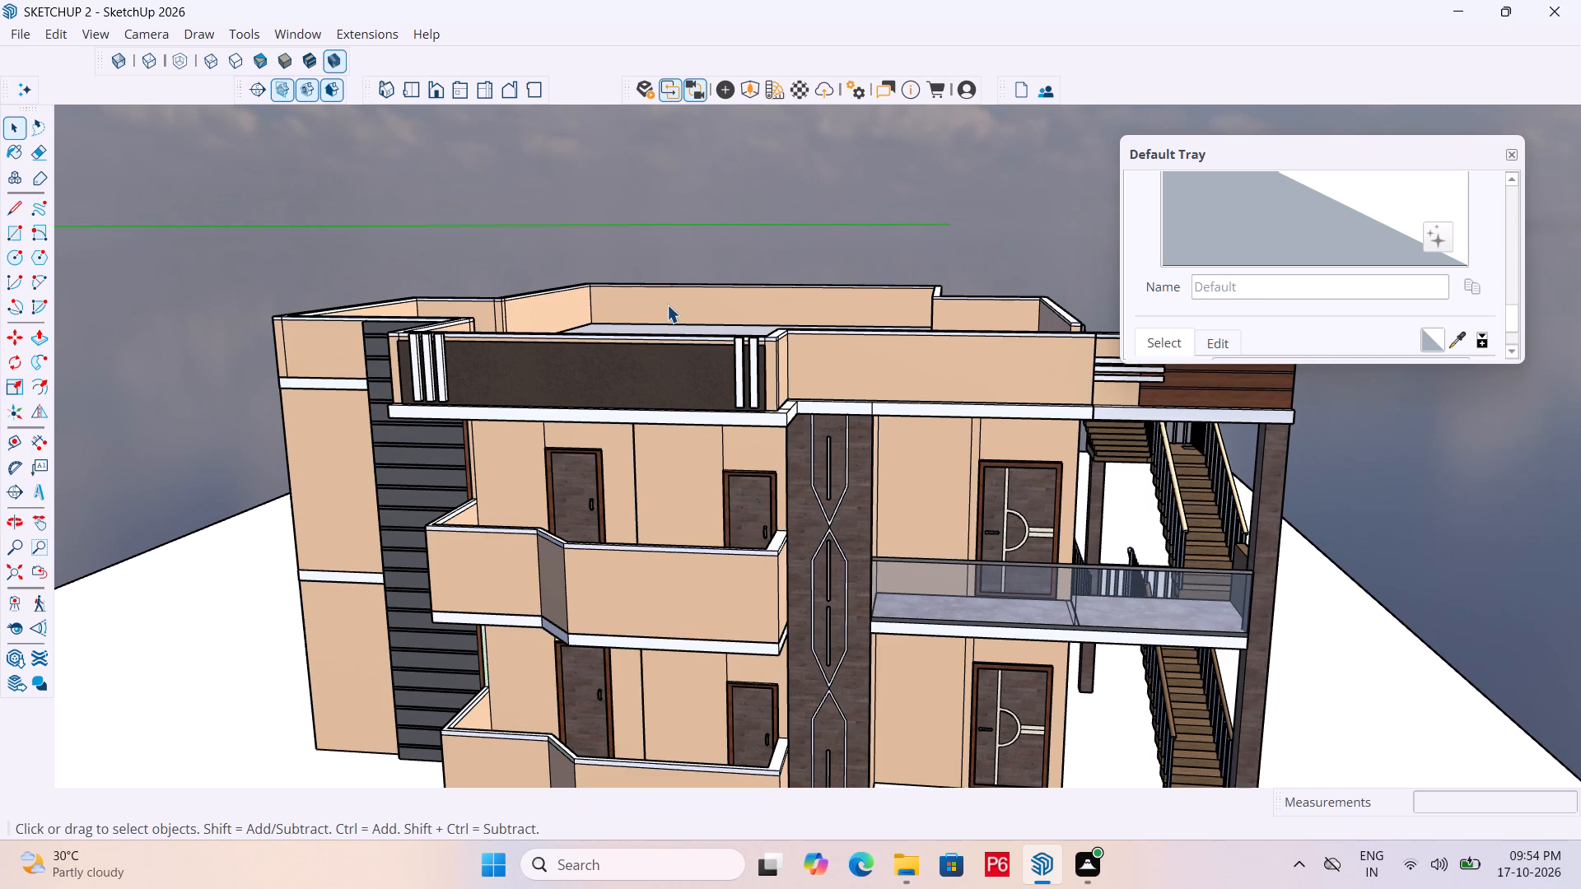
pyautogui.moveTo(713, 593); pyautogui.dragTo(436, 602, button='middle')
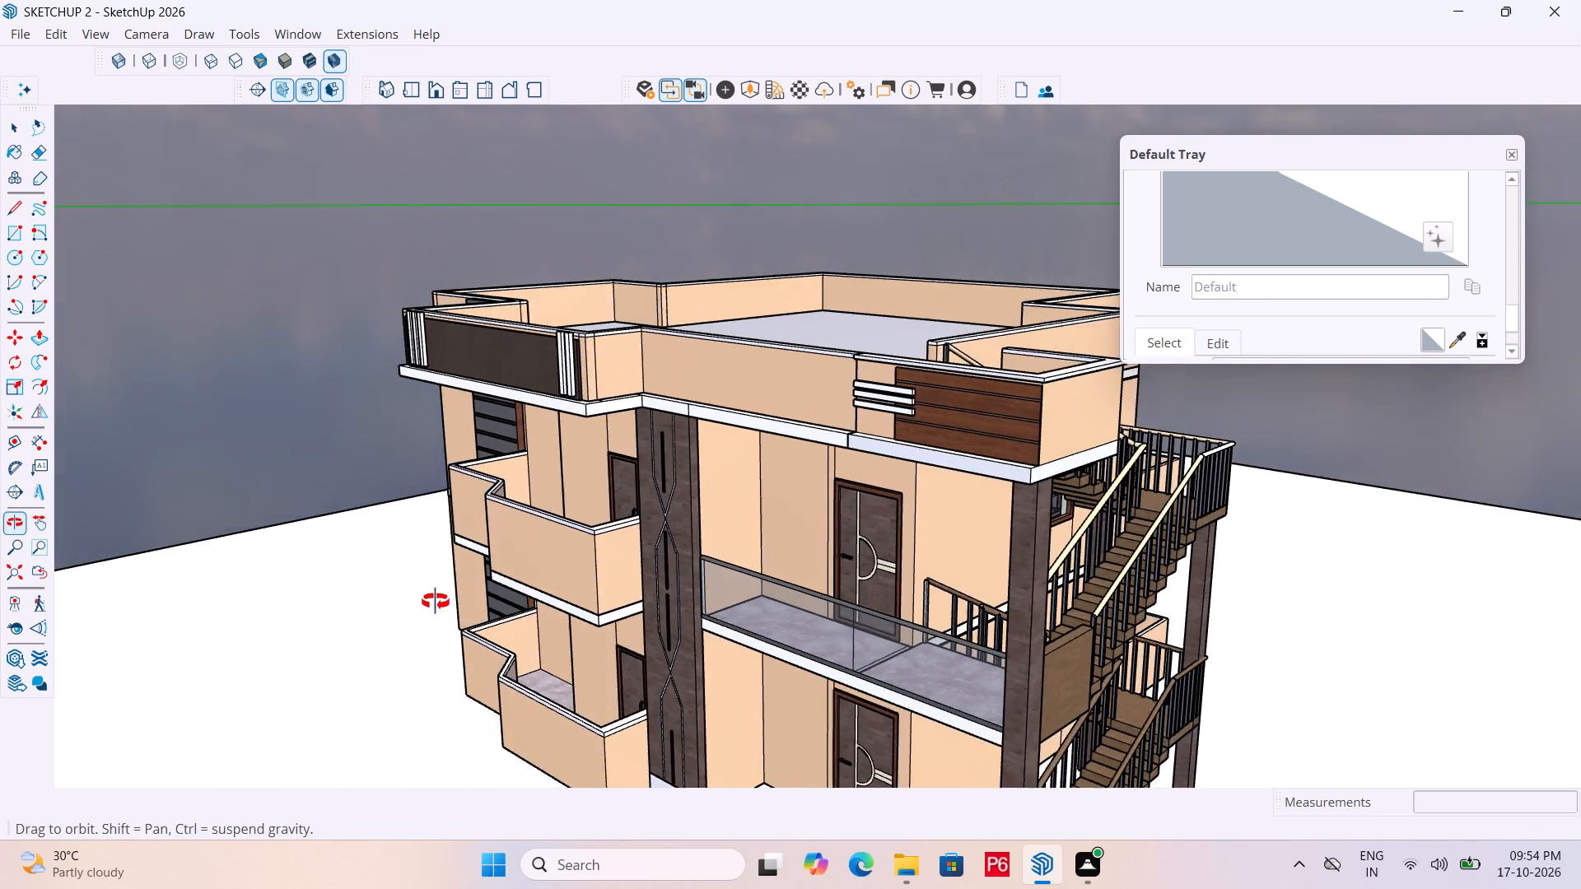
pyautogui.moveTo(436, 602); pyautogui.dragTo(478, 582, button='middle')
pyautogui.scroll(4, 553, 562)
pyautogui.click(609, 552)
pyautogui.doubleClick(569, 538)
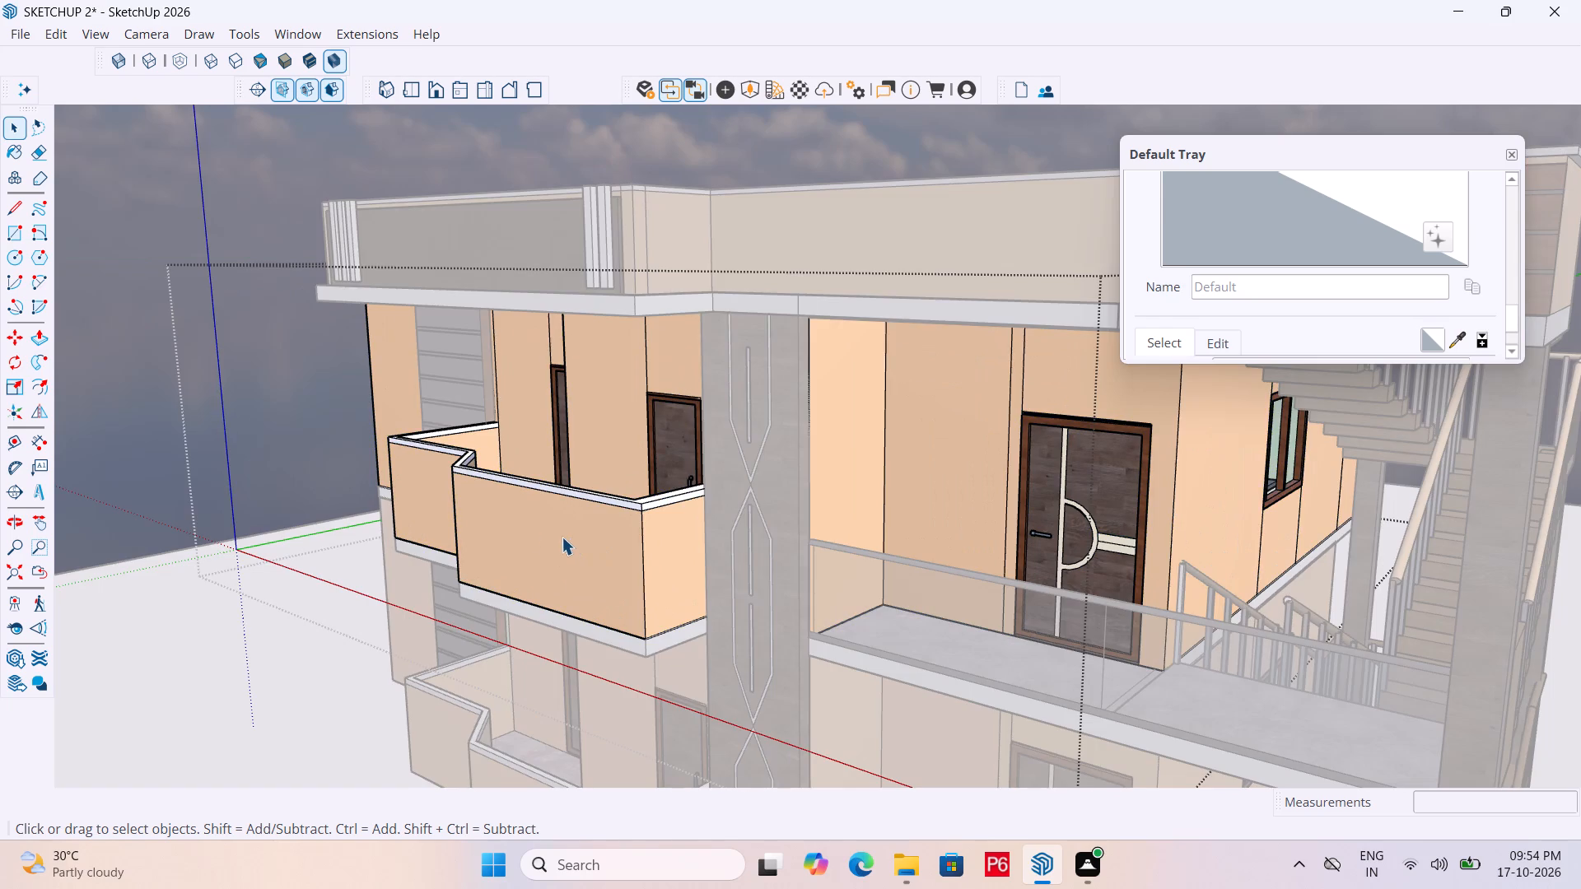
pyautogui.click(526, 528)
pyautogui.doubleClick(529, 528)
pyautogui.click(533, 537)
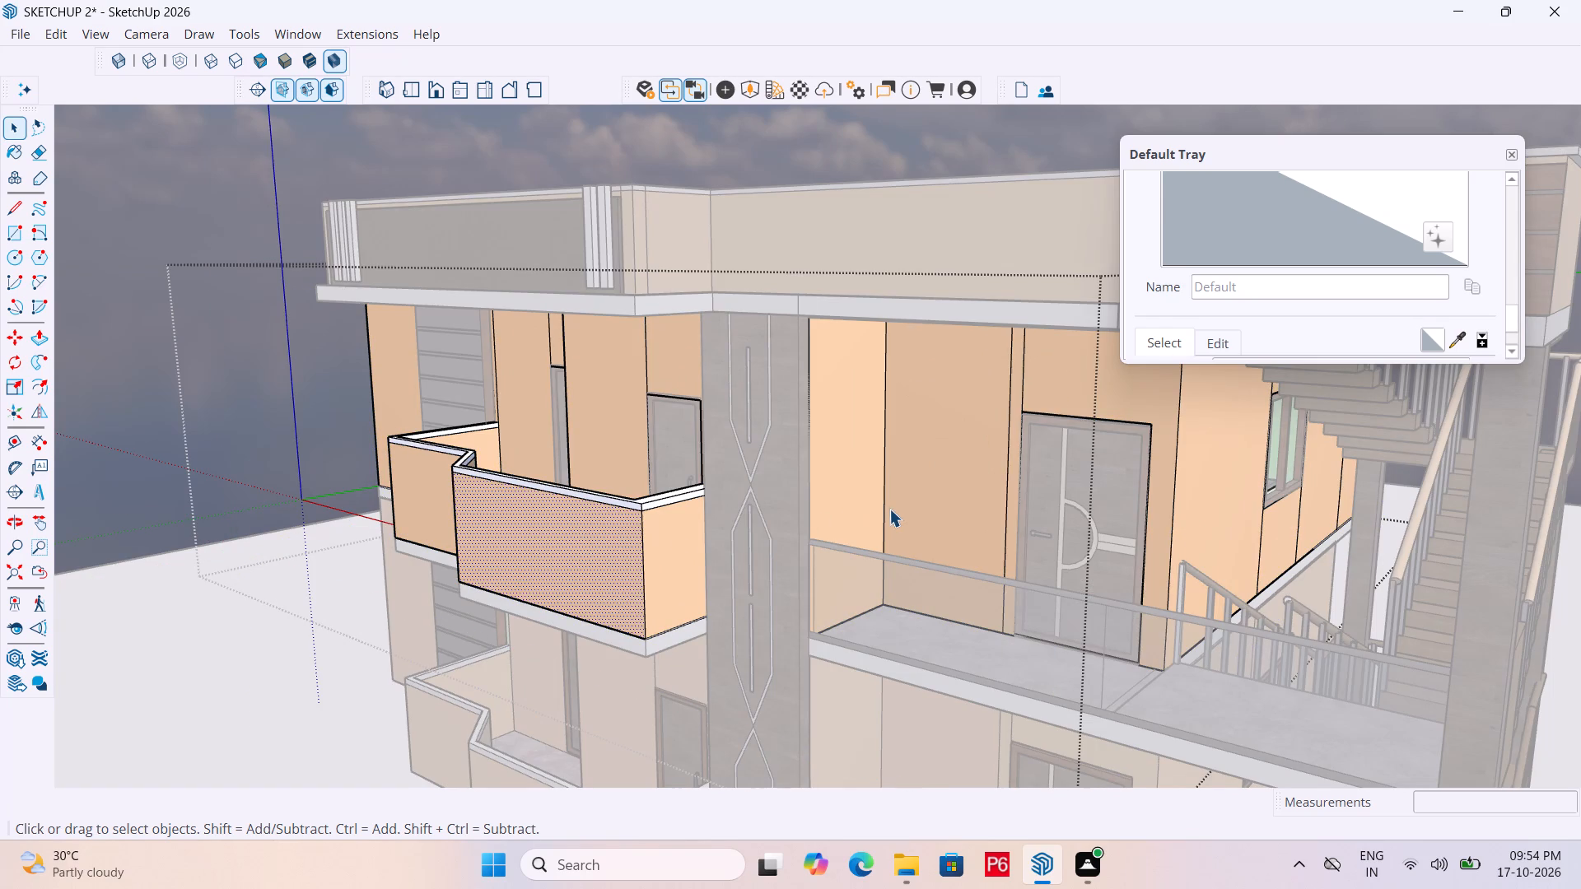
pyautogui.moveTo(564, 578); pyautogui.dragTo(668, 562, button='middle')
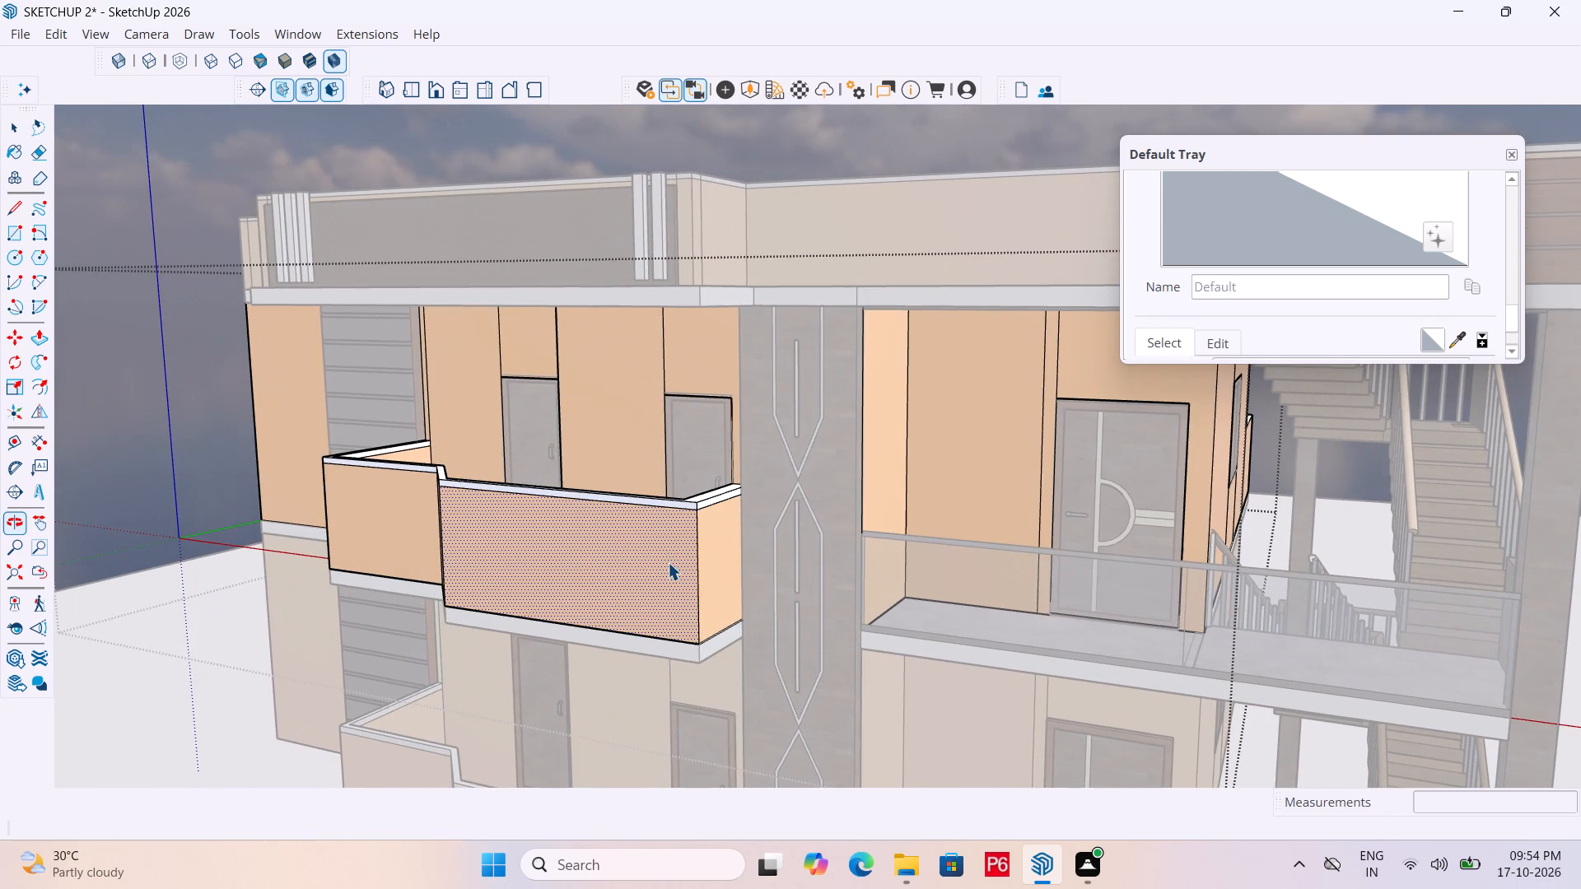
pyautogui.press('l')
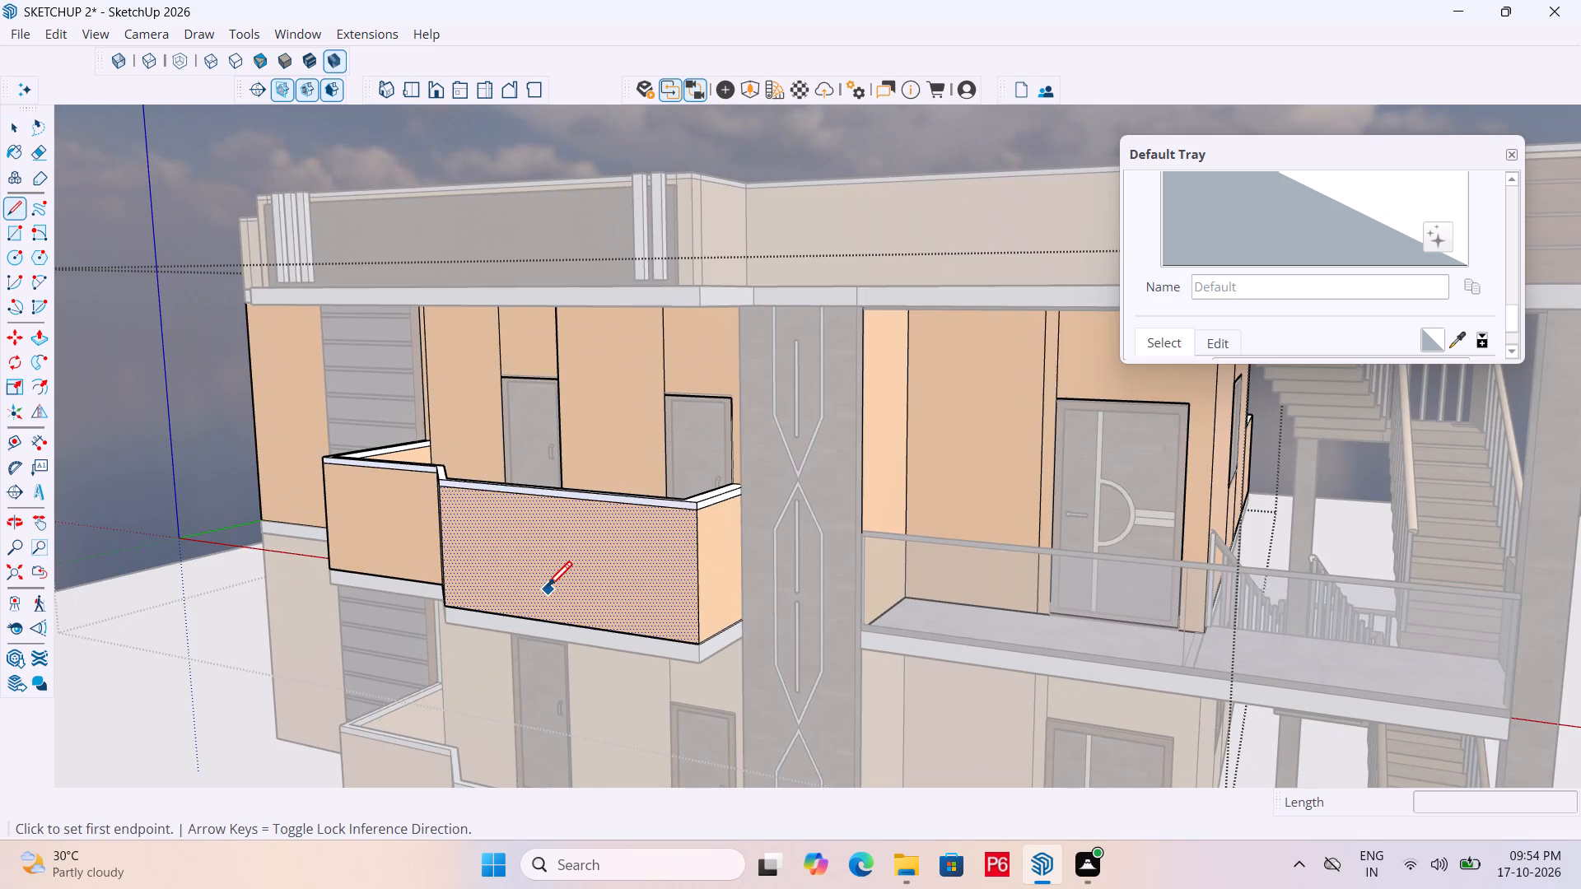
pyautogui.scroll(5, 523, 594)
pyautogui.scroll(4, 426, 607)
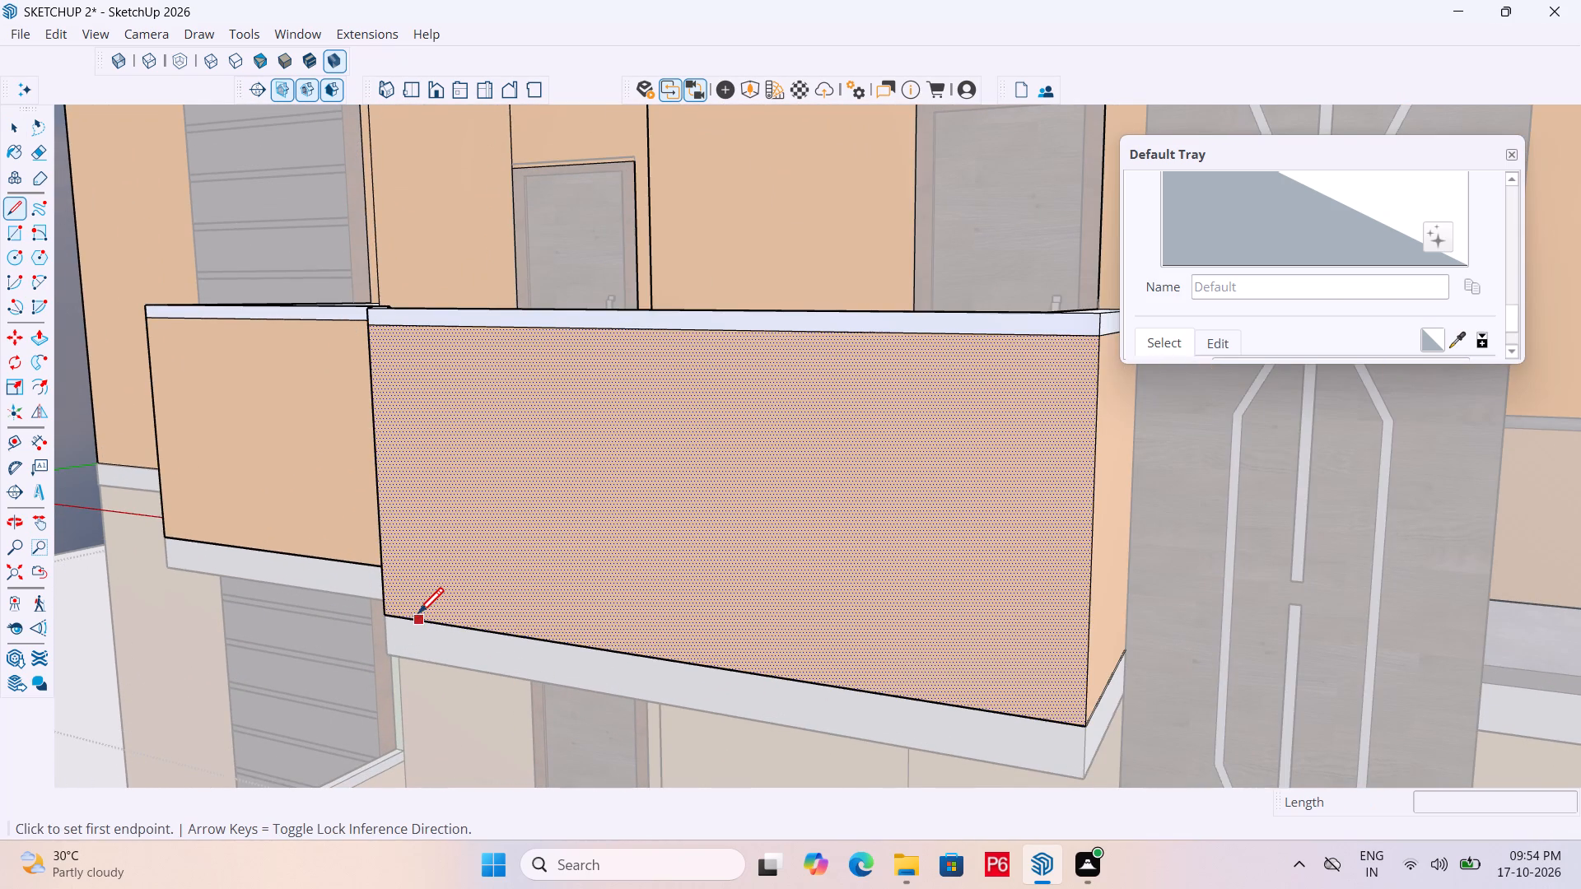
pyautogui.click(388, 576)
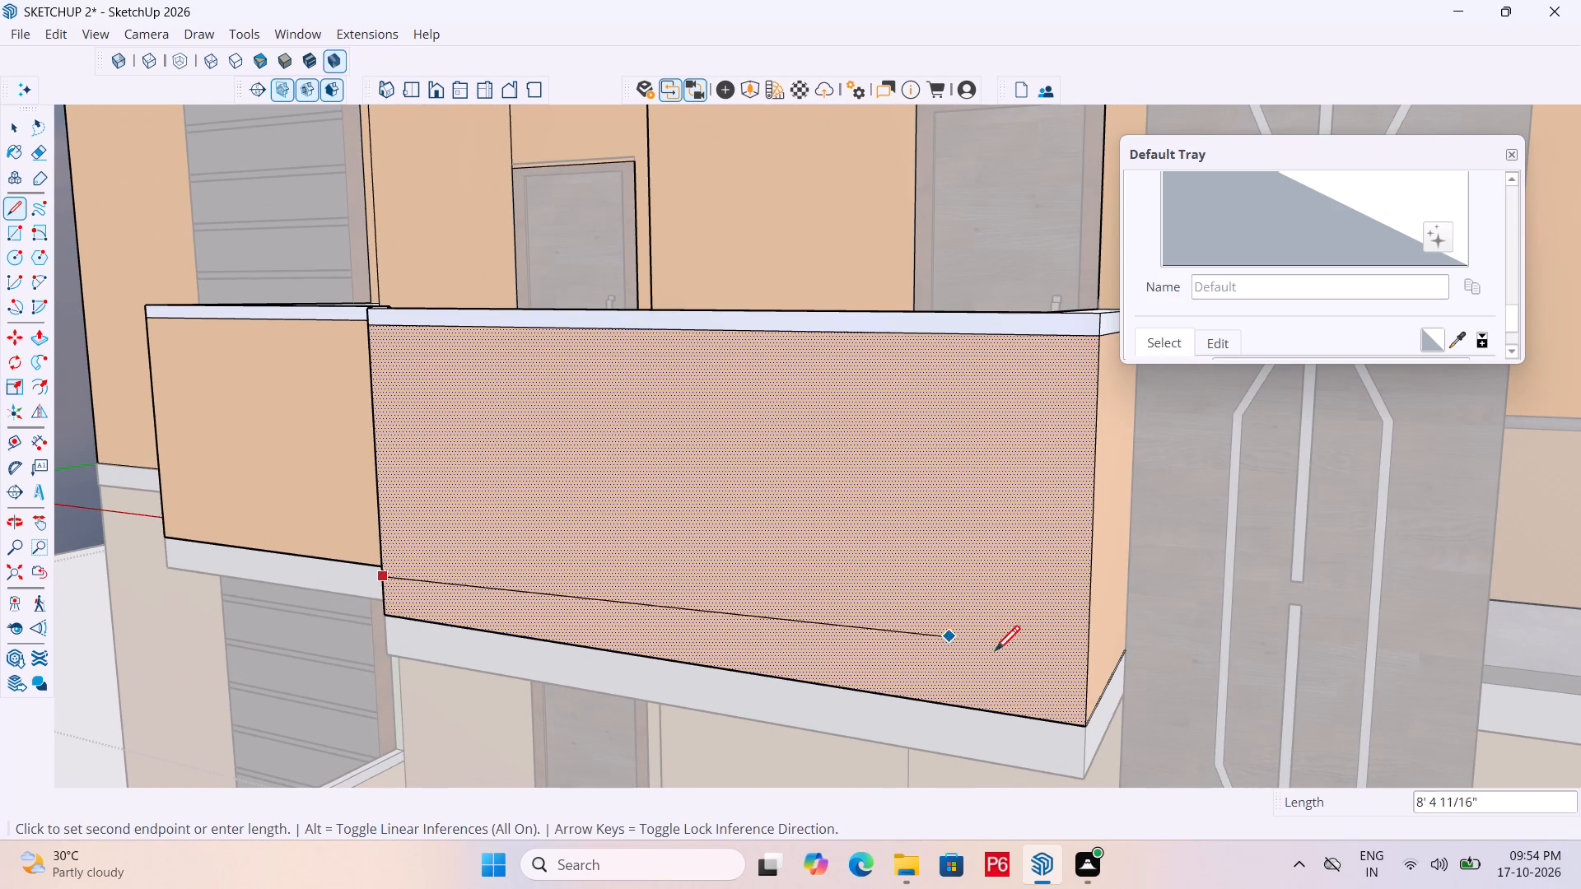
pyautogui.click(1083, 675)
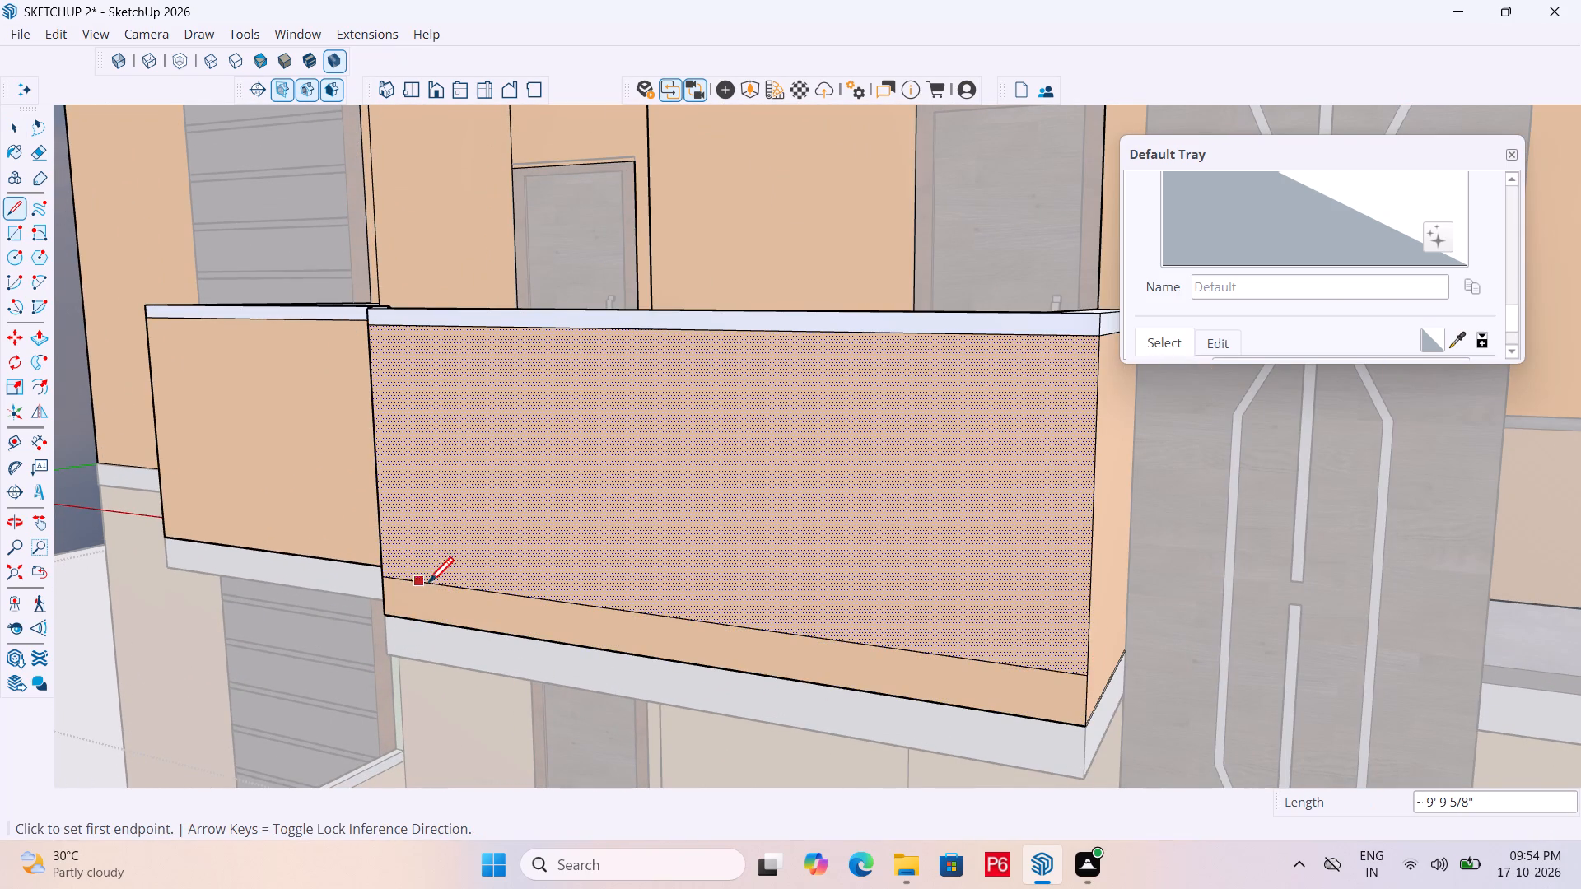
# Draw a rectangle about 9' by 3' 4" on the balcony's front face, inset from the sides and based on the drawn line.
pyautogui.press('r')
pyautogui.moveTo(408, 575); pyautogui.dragTo(416, 572)
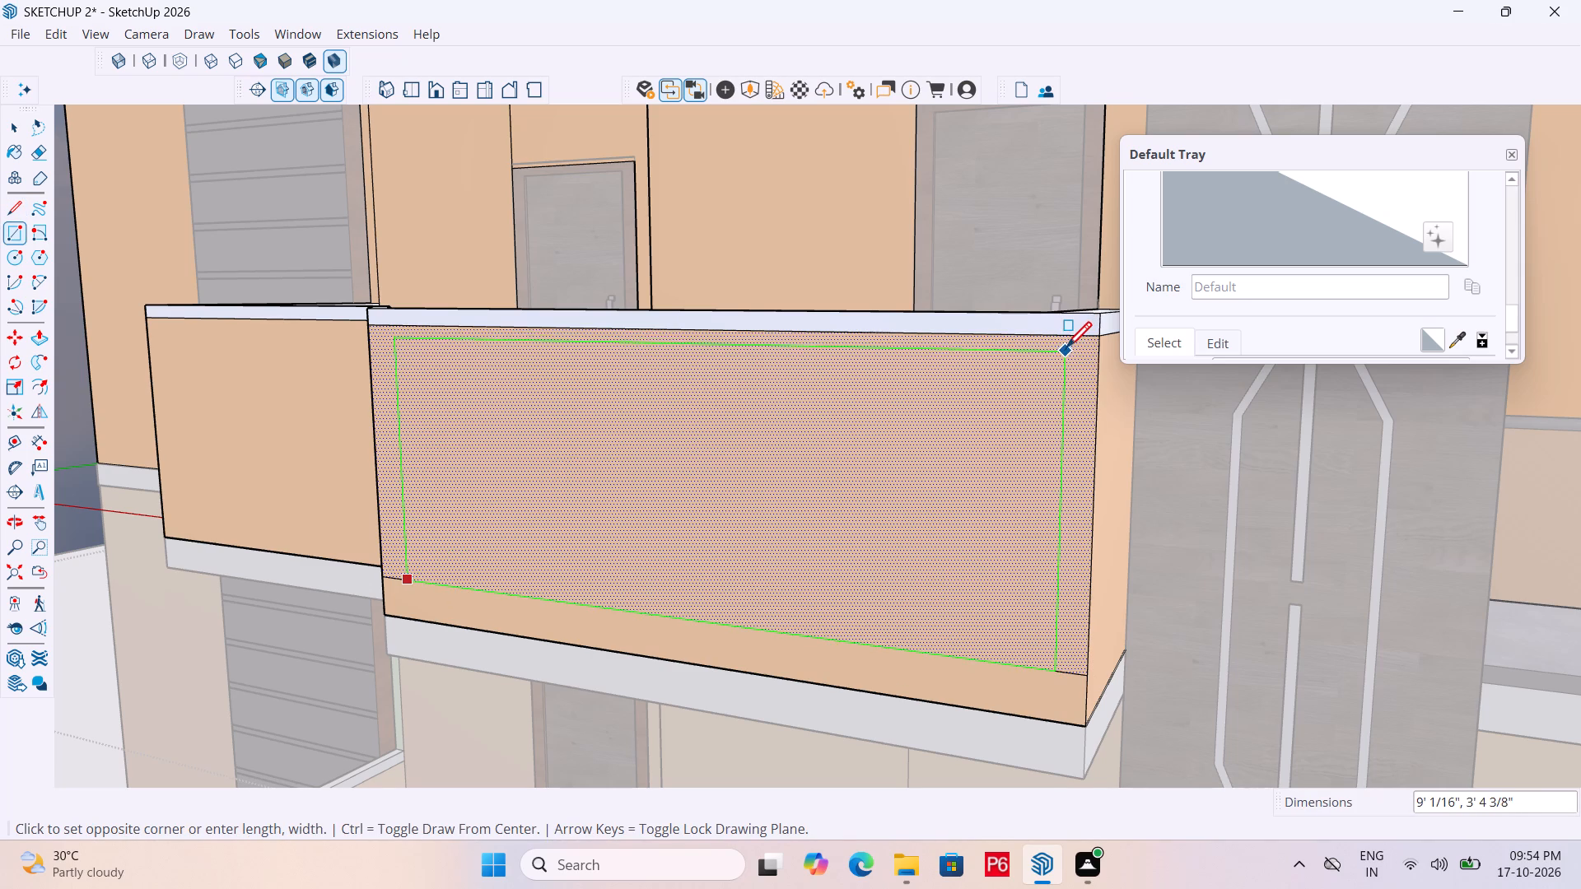
pyautogui.click(1066, 350)
pyautogui.press('space')
# Erase the two line ends that extend beyond the rectangle's lower corners on the balcony face.
pyautogui.scroll(4, 415, 596)
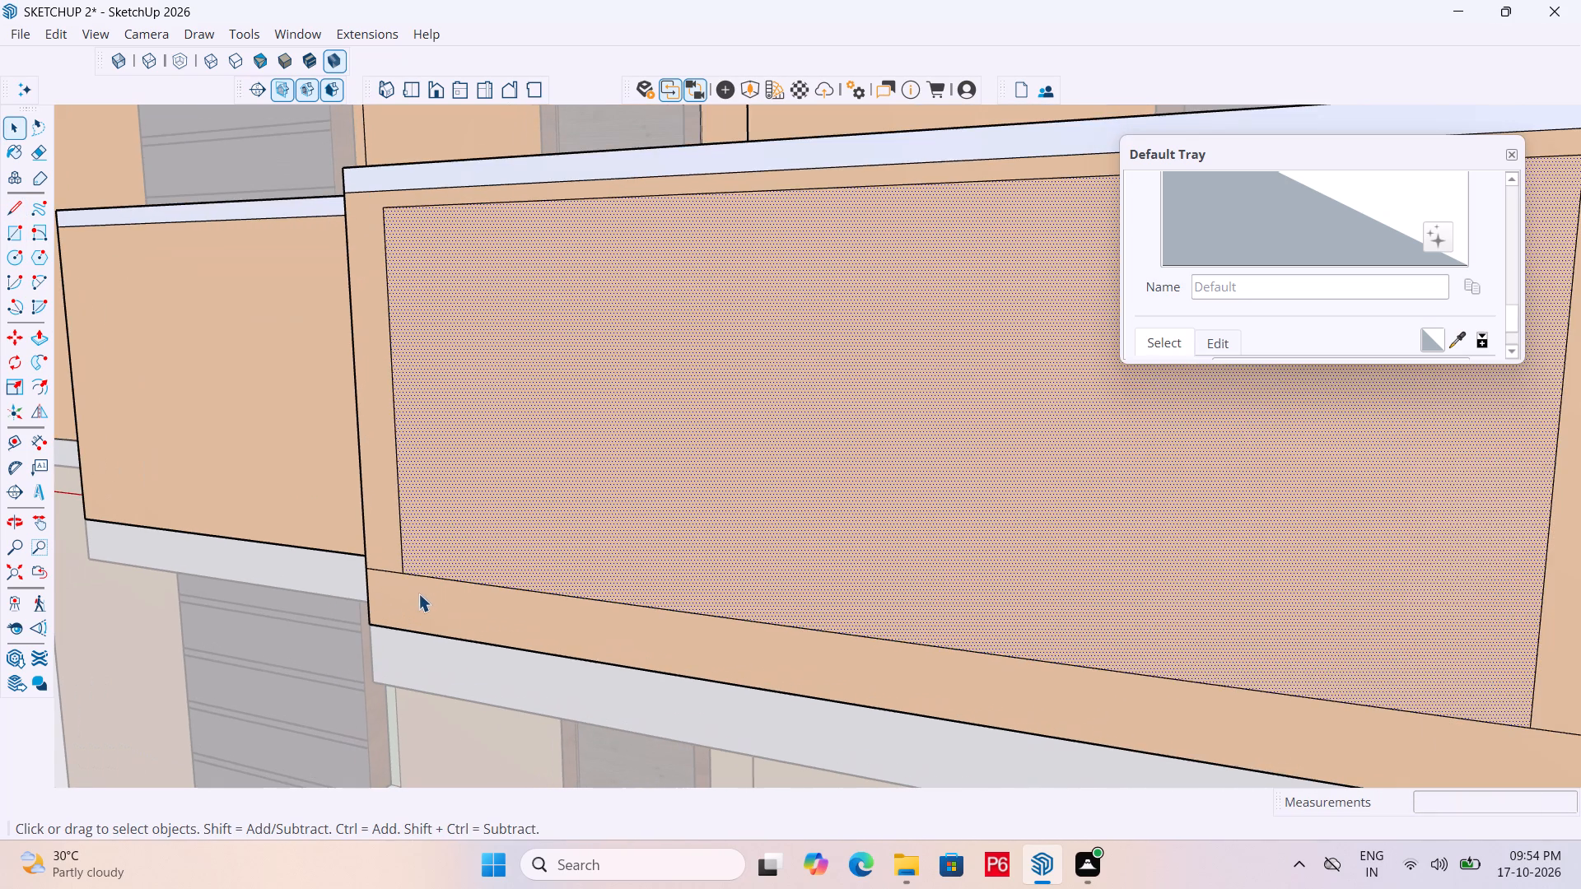
pyautogui.press('e')
pyautogui.doubleClick(390, 567)
pyautogui.scroll(-5, 340, 518)
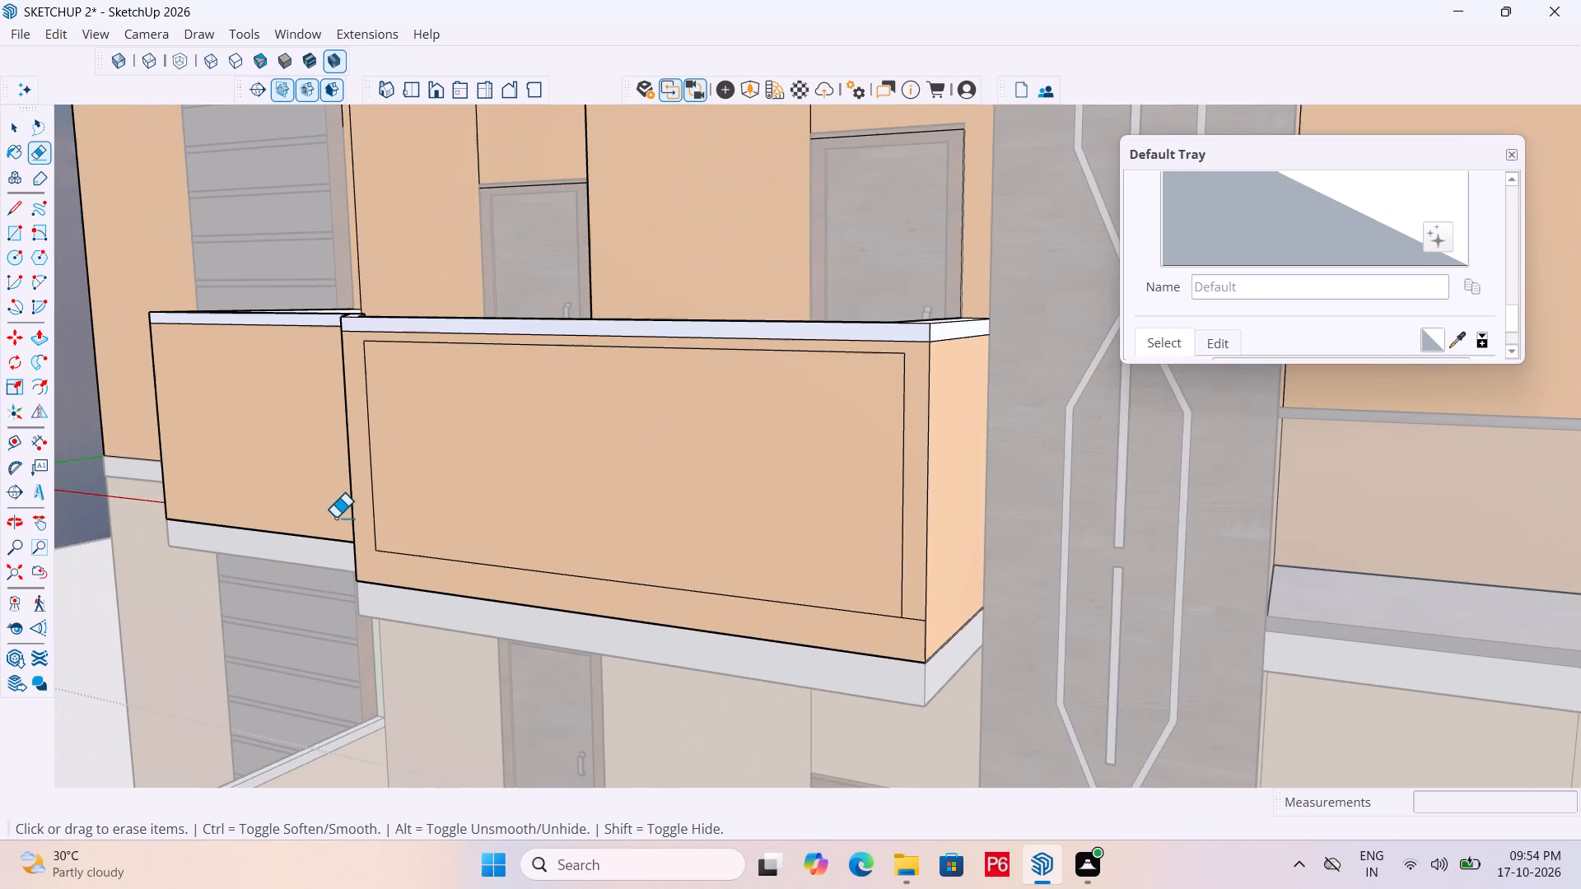
pyautogui.scroll(3, 884, 628)
pyautogui.moveTo(927, 621); pyautogui.dragTo(924, 602)
pyautogui.click(921, 595)
pyautogui.scroll(-3, 901, 653)
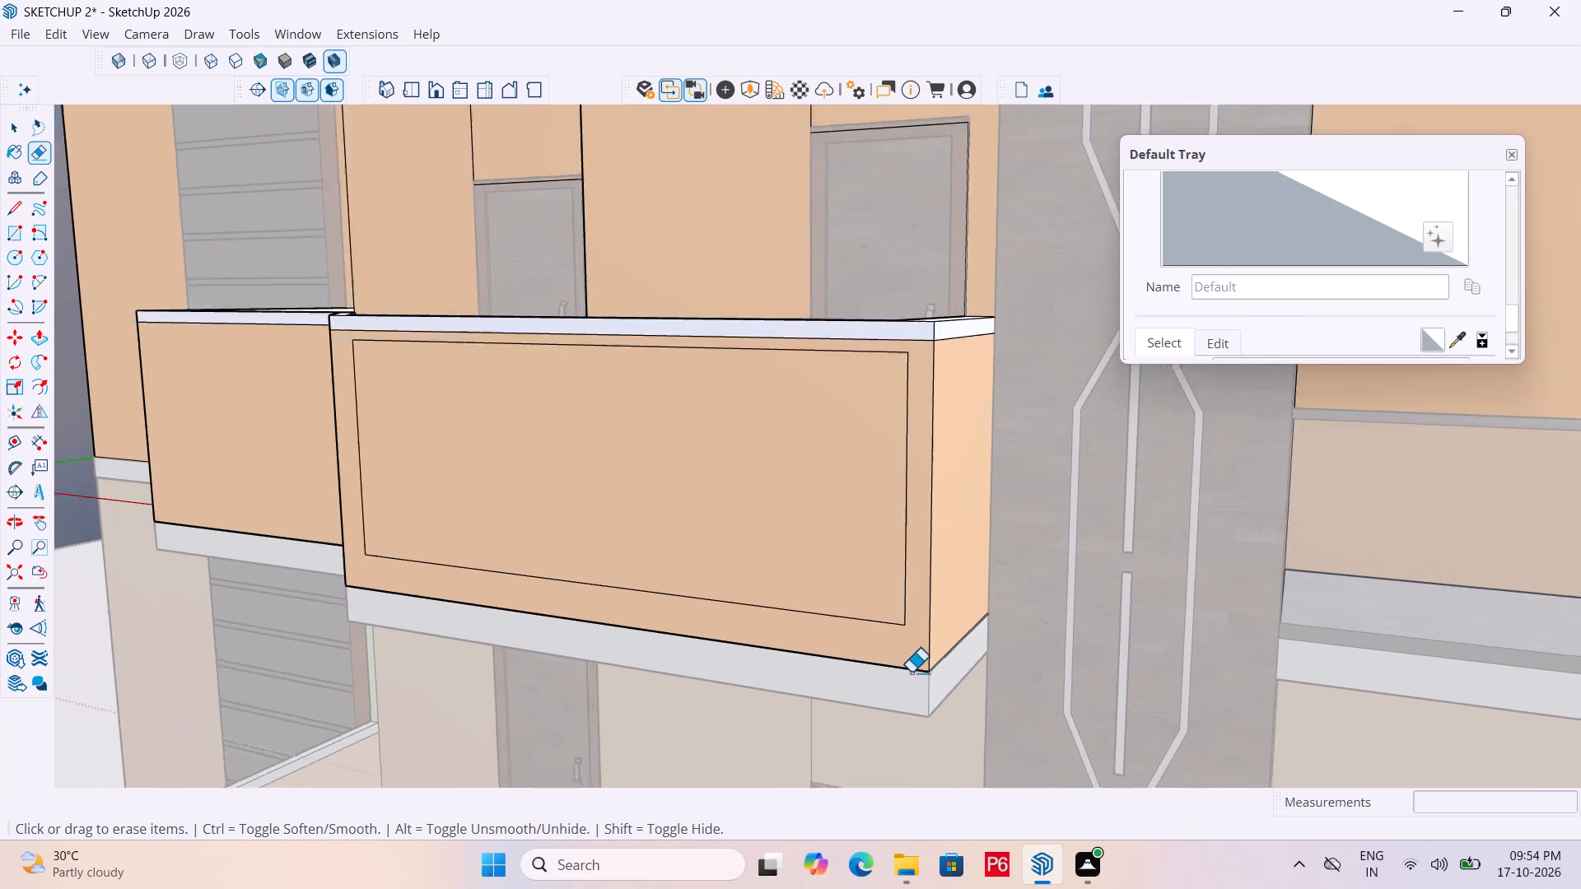
pyautogui.scroll(-2, 911, 673)
pyautogui.press('space')
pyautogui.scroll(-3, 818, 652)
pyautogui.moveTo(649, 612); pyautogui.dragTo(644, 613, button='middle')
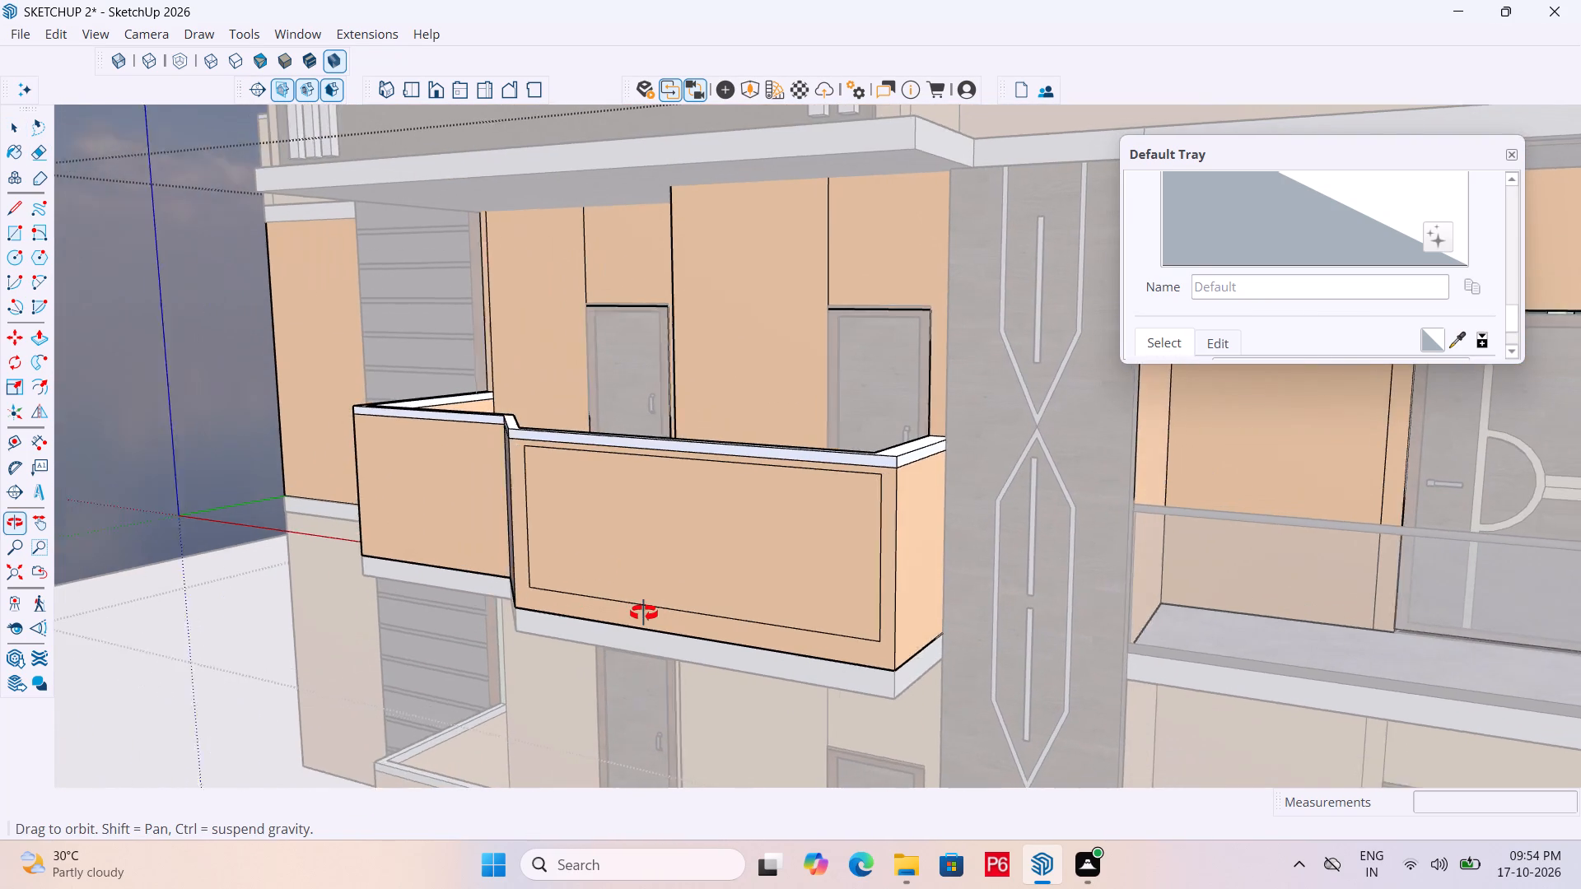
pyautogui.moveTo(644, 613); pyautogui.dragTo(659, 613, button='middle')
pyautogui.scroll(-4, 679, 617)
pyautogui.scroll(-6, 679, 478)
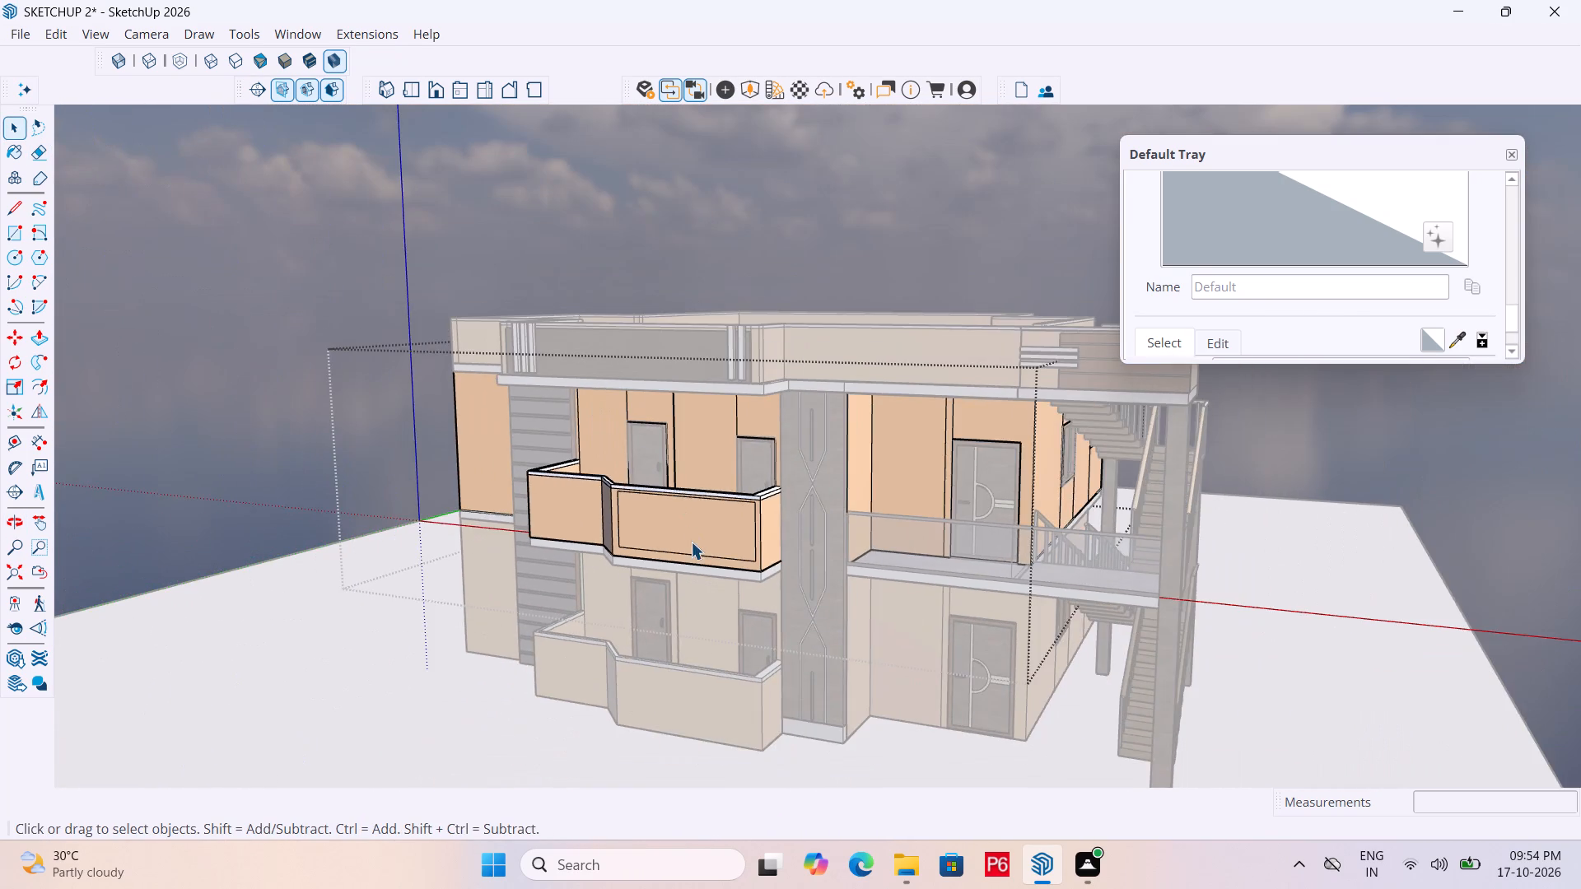
# Sample the Glass_Safety_01 material from the terrace railing and paint the inset rectangle on the upper balcony front with it.
pyautogui.scroll(10, 691, 542)
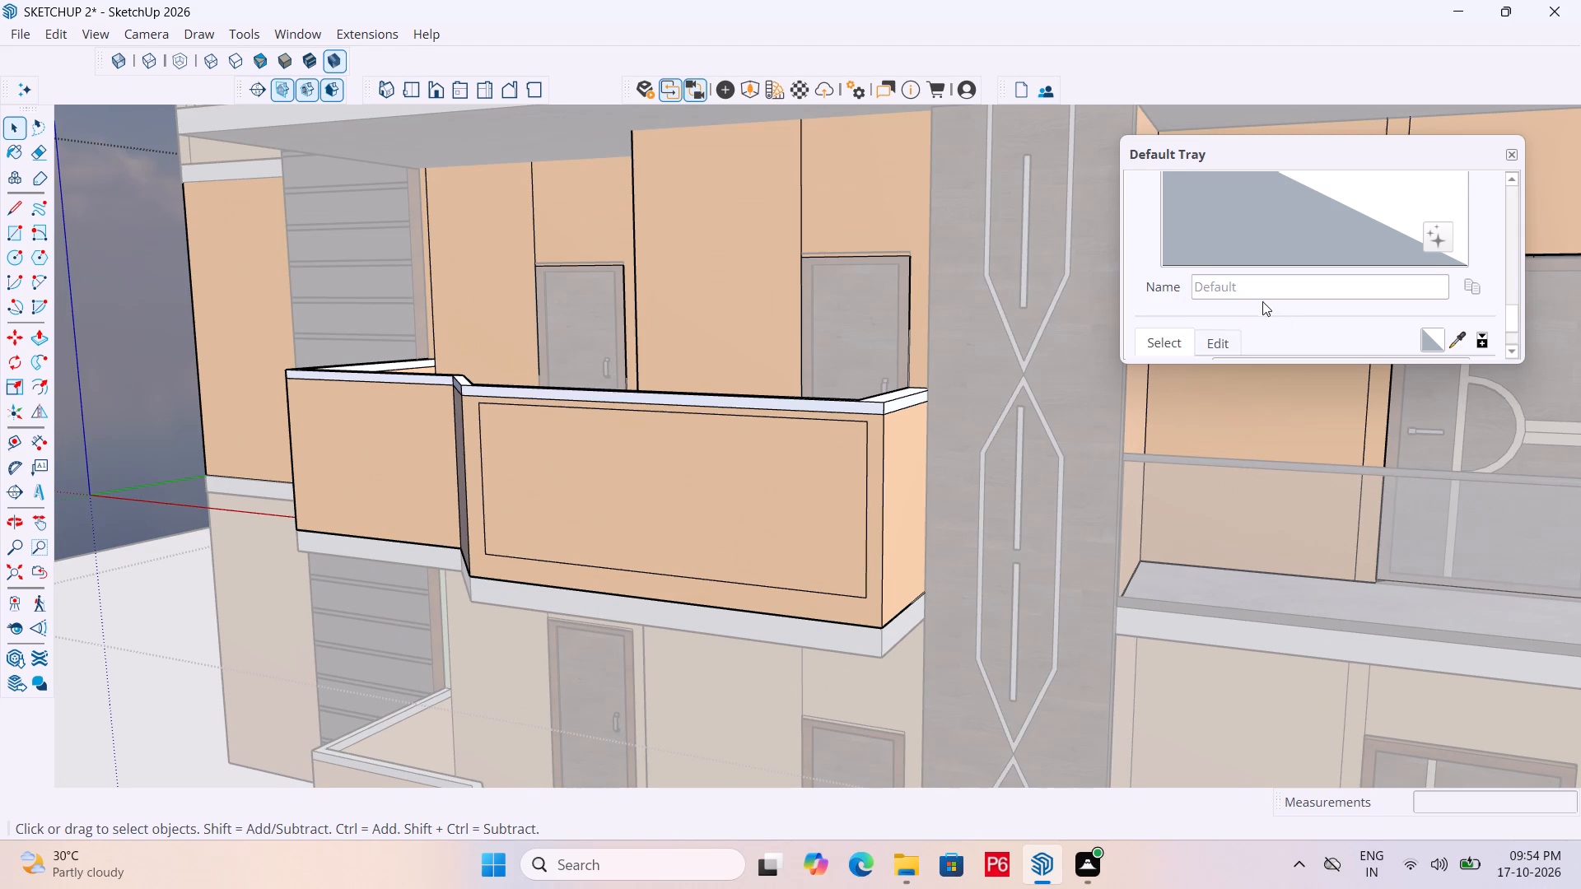
pyautogui.scroll(-2, 1286, 307)
pyautogui.click(1464, 221)
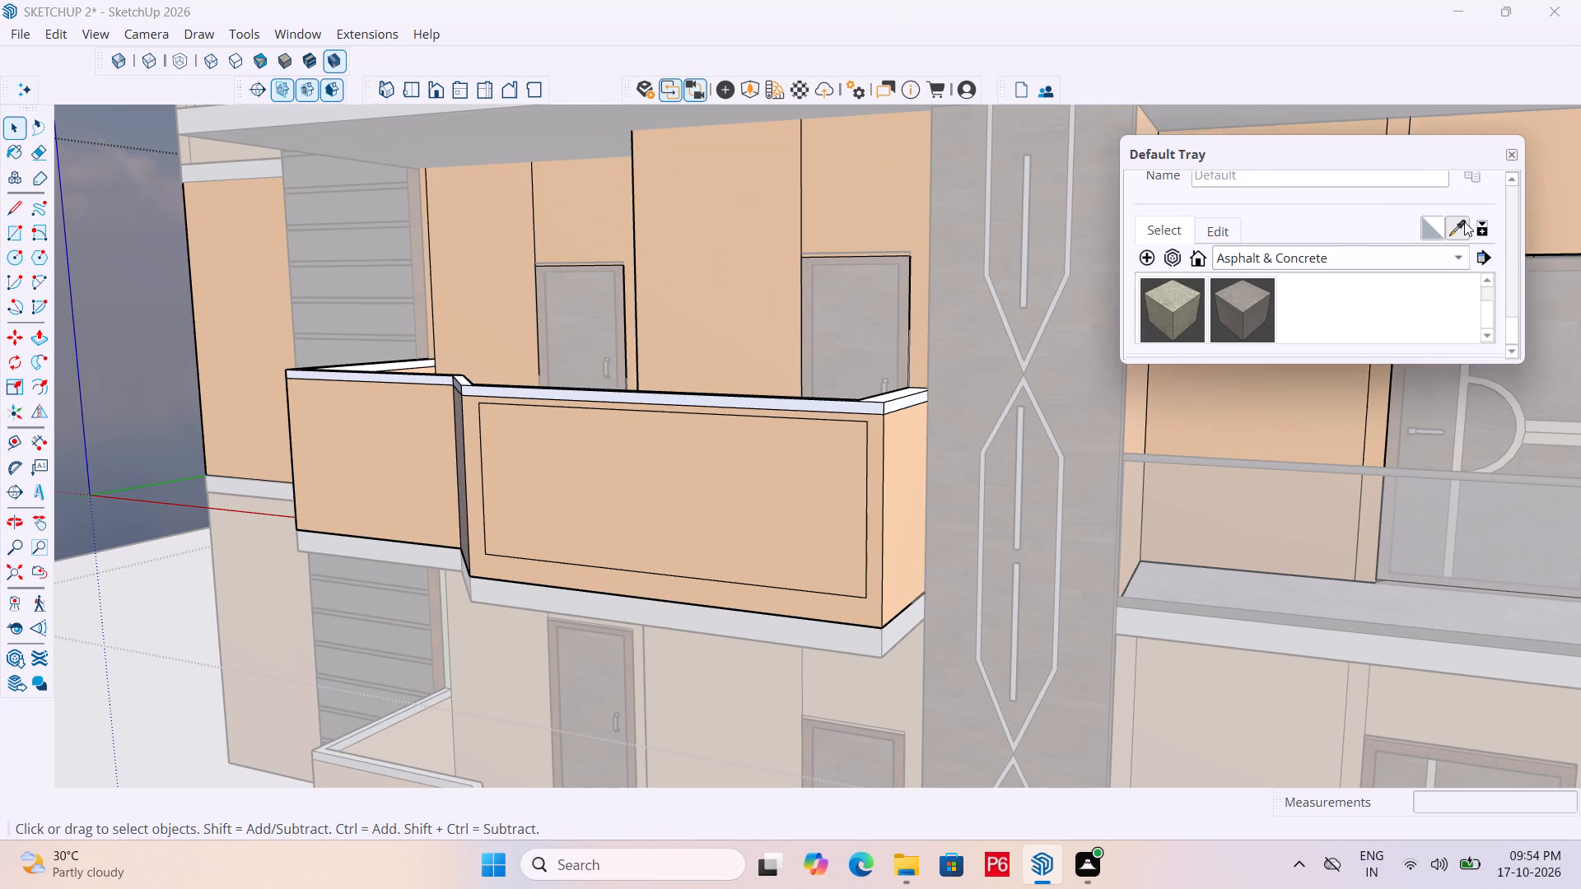
pyautogui.click(1368, 514)
pyautogui.click(827, 482)
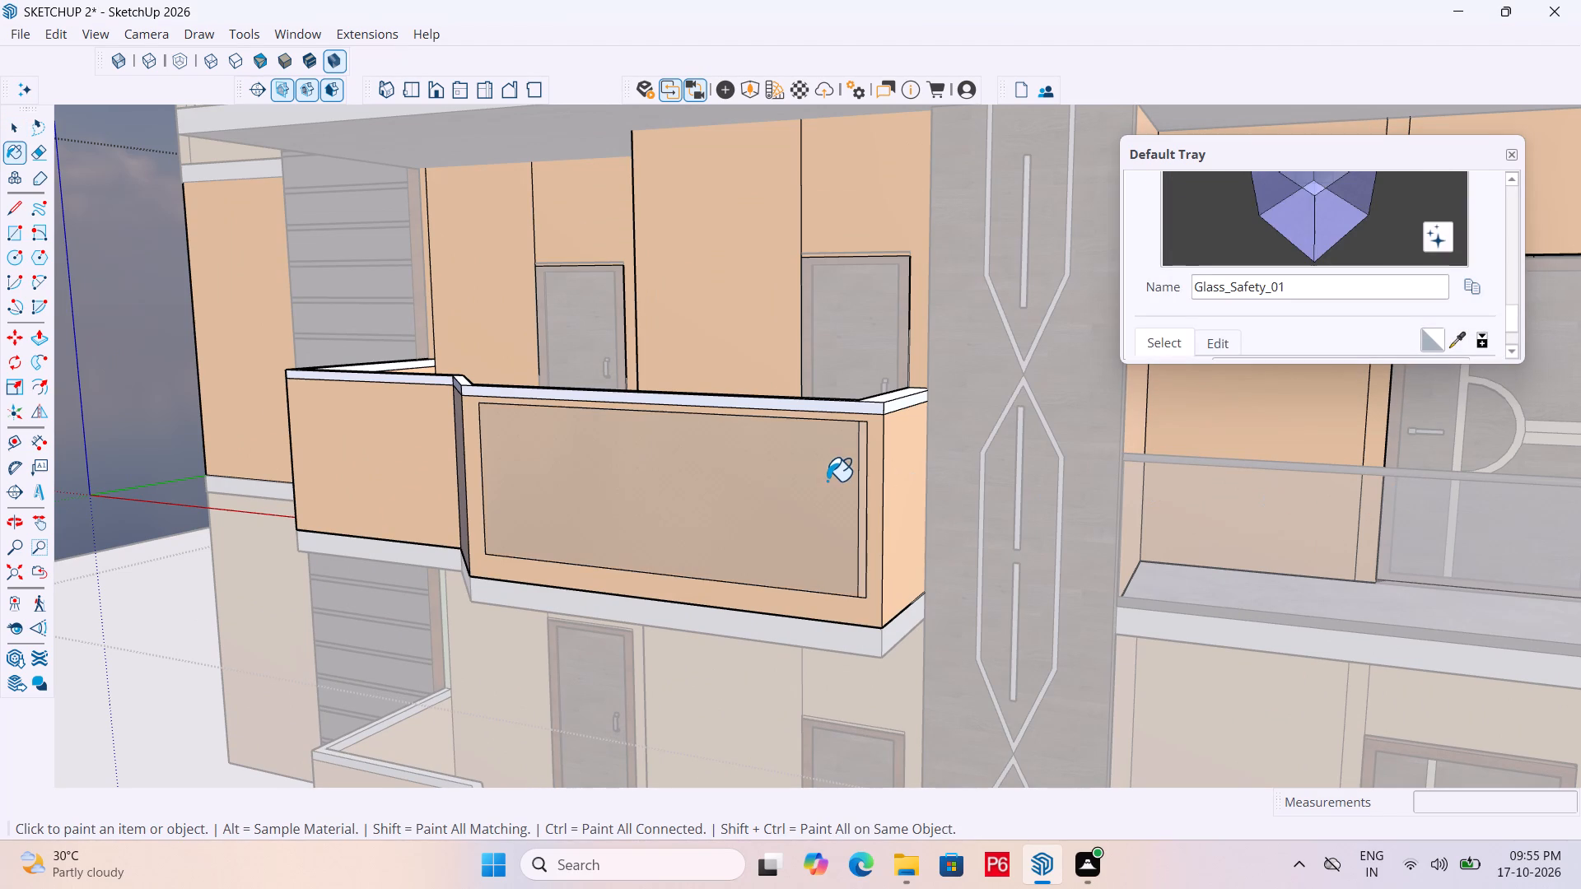
# Push the glass-painted rectangle on the upper balcony front 3" inward, through to the wall's inner face.
pyautogui.moveTo(763, 506); pyautogui.dragTo(362, 659, button='middle')
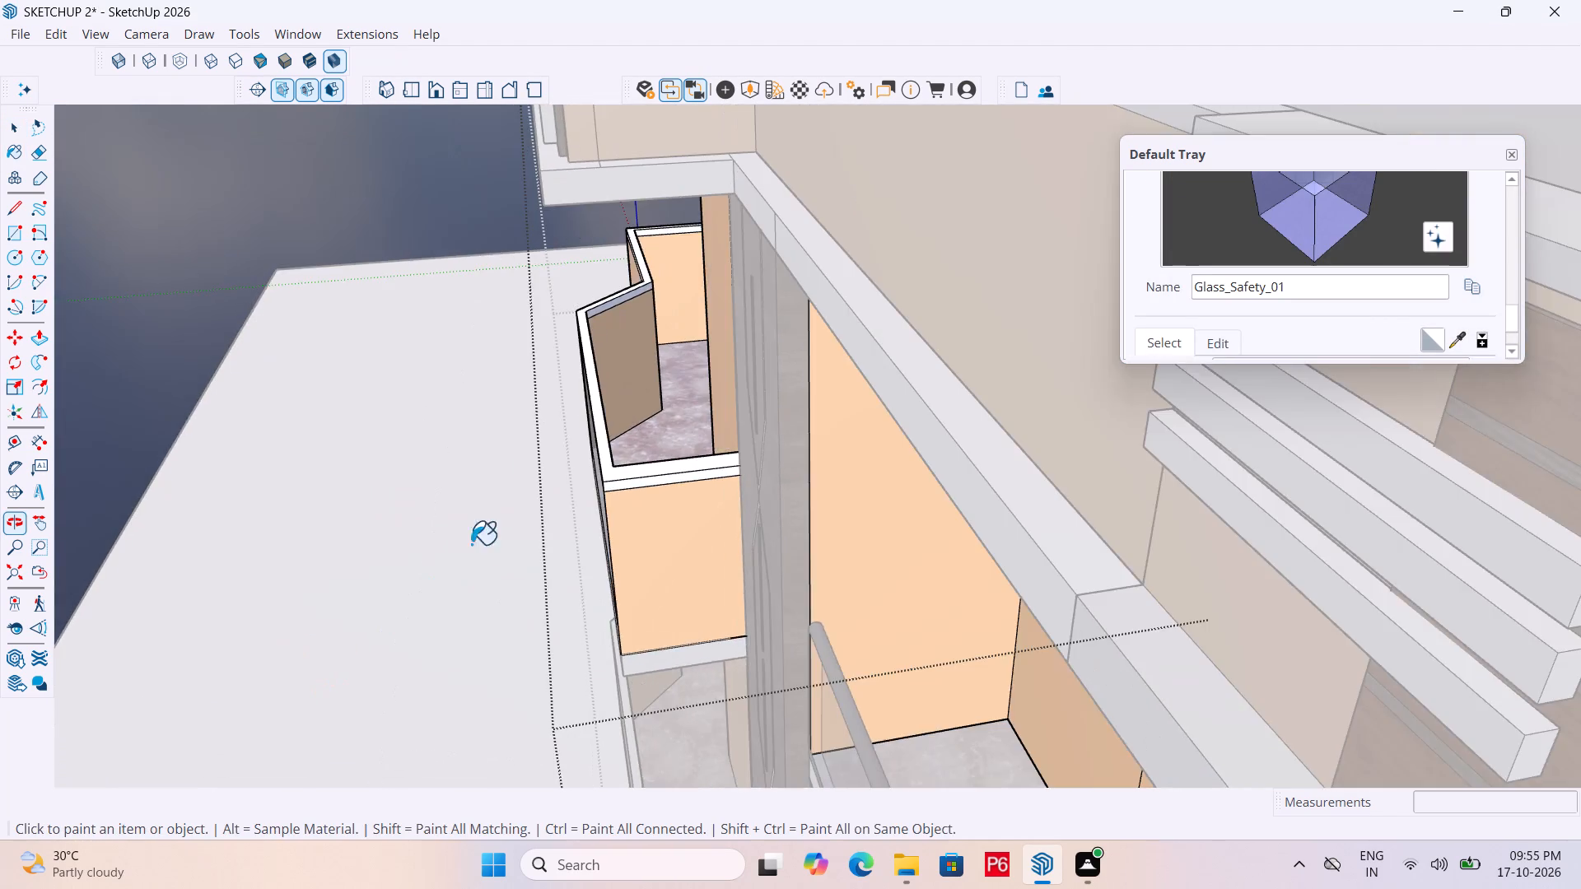
pyautogui.scroll(9, 604, 393)
pyautogui.moveTo(566, 426); pyautogui.dragTo(495, 435, button='middle')
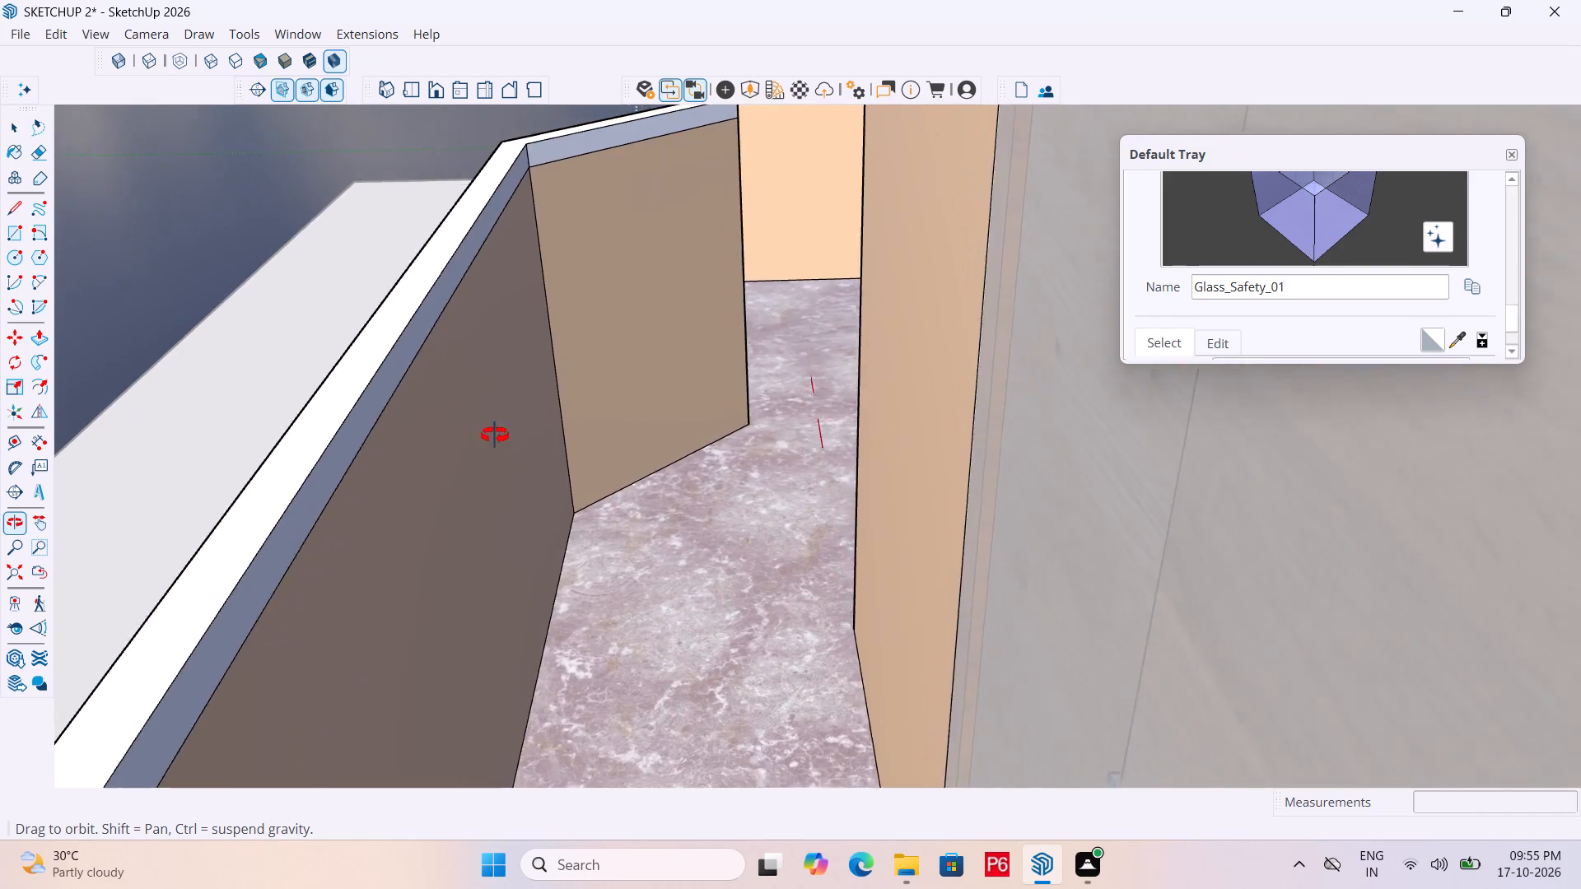
pyautogui.moveTo(495, 435); pyautogui.dragTo(669, 409, button='middle')
pyautogui.scroll(-6, 505, 355)
pyautogui.moveTo(508, 454); pyautogui.dragTo(896, 377, button='middle')
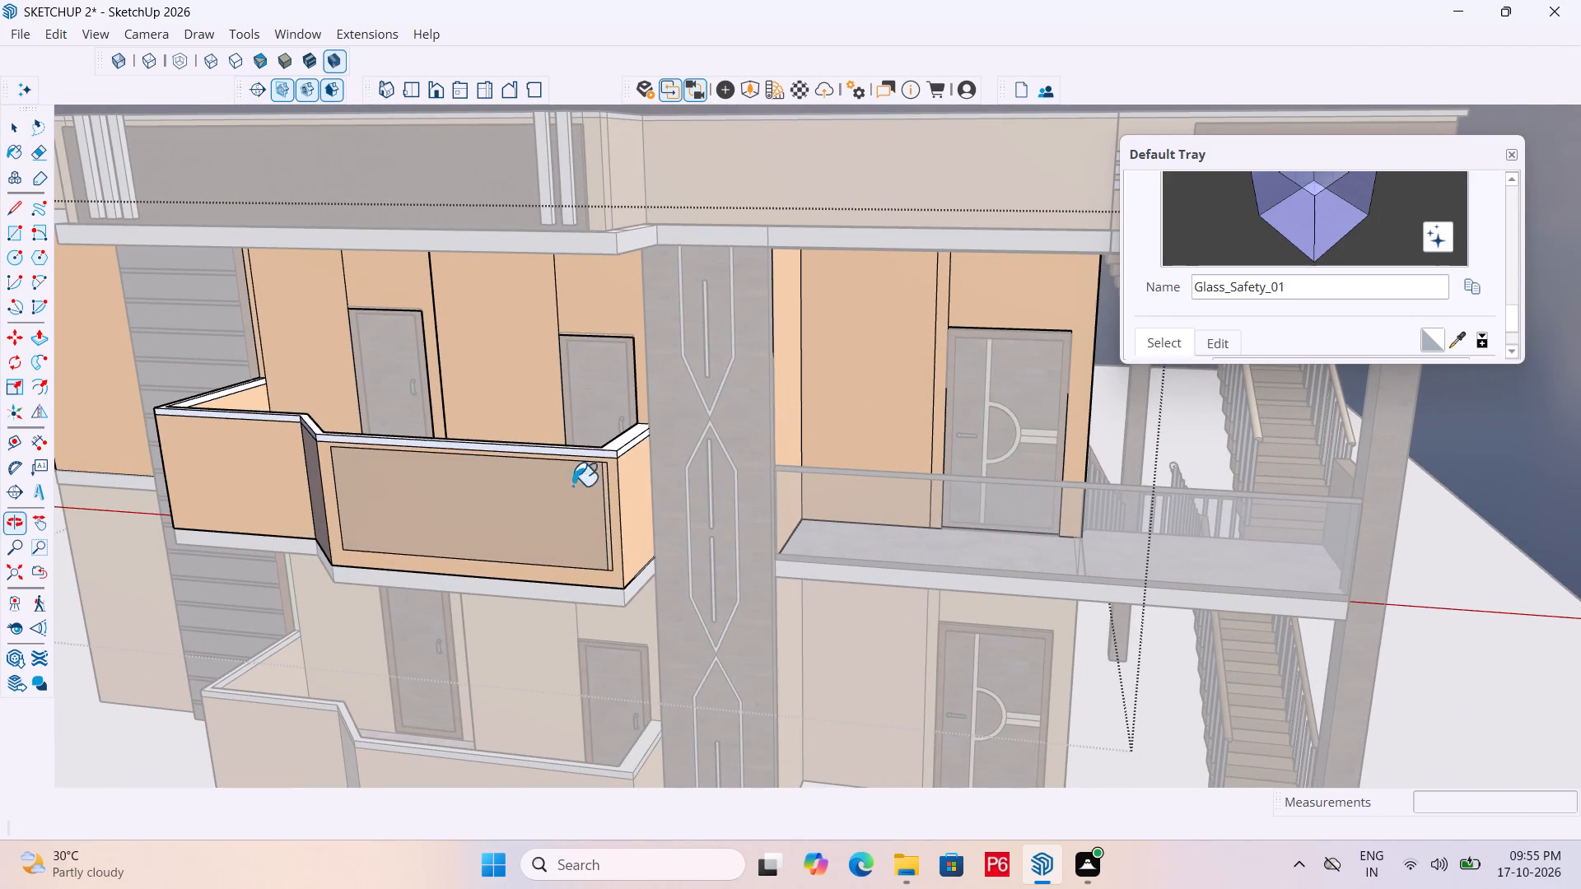
pyautogui.press('space')
pyautogui.doubleClick(441, 502)
pyautogui.press('p')
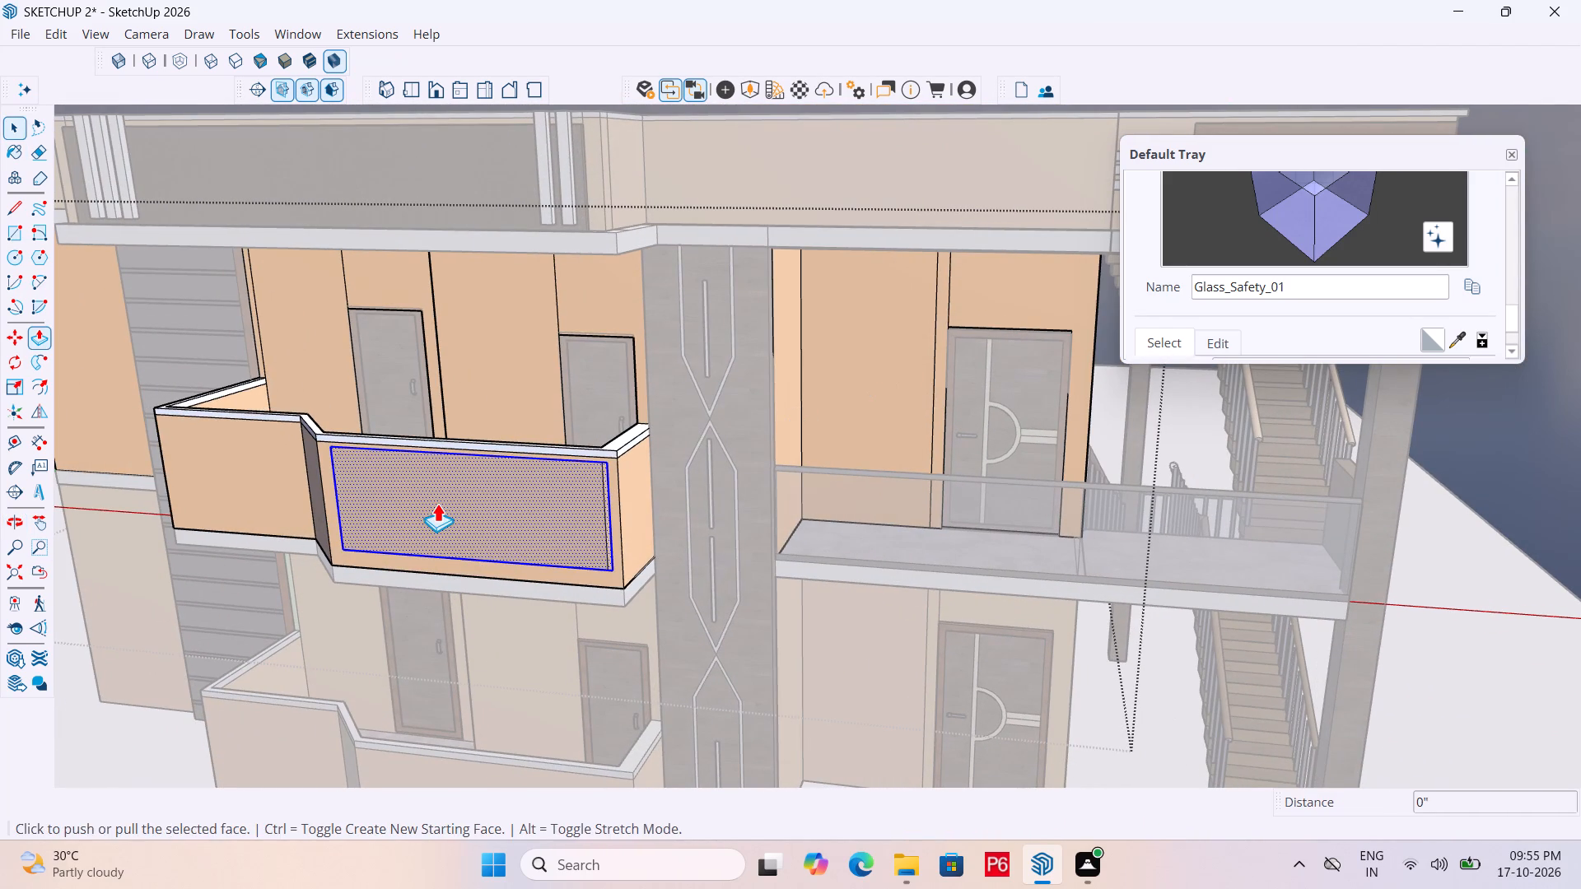
pyautogui.click(437, 503)
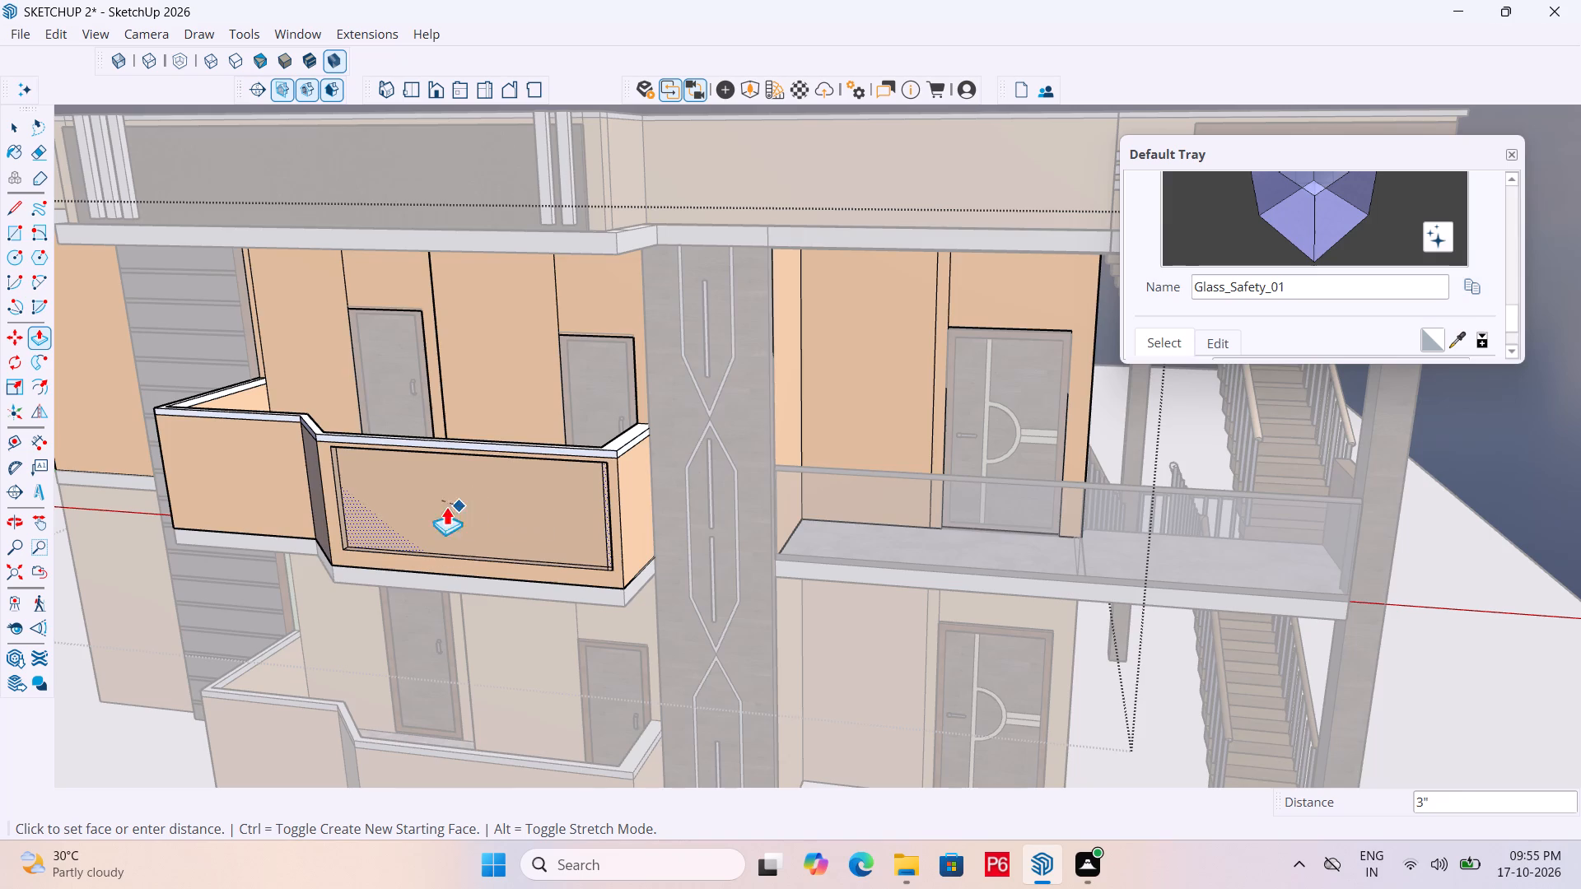
pyautogui.scroll(5, 359, 495)
pyautogui.moveTo(488, 420); pyautogui.dragTo(436, 607, button='middle')
pyautogui.moveTo(394, 612); pyautogui.dragTo(371, 619, button='middle')
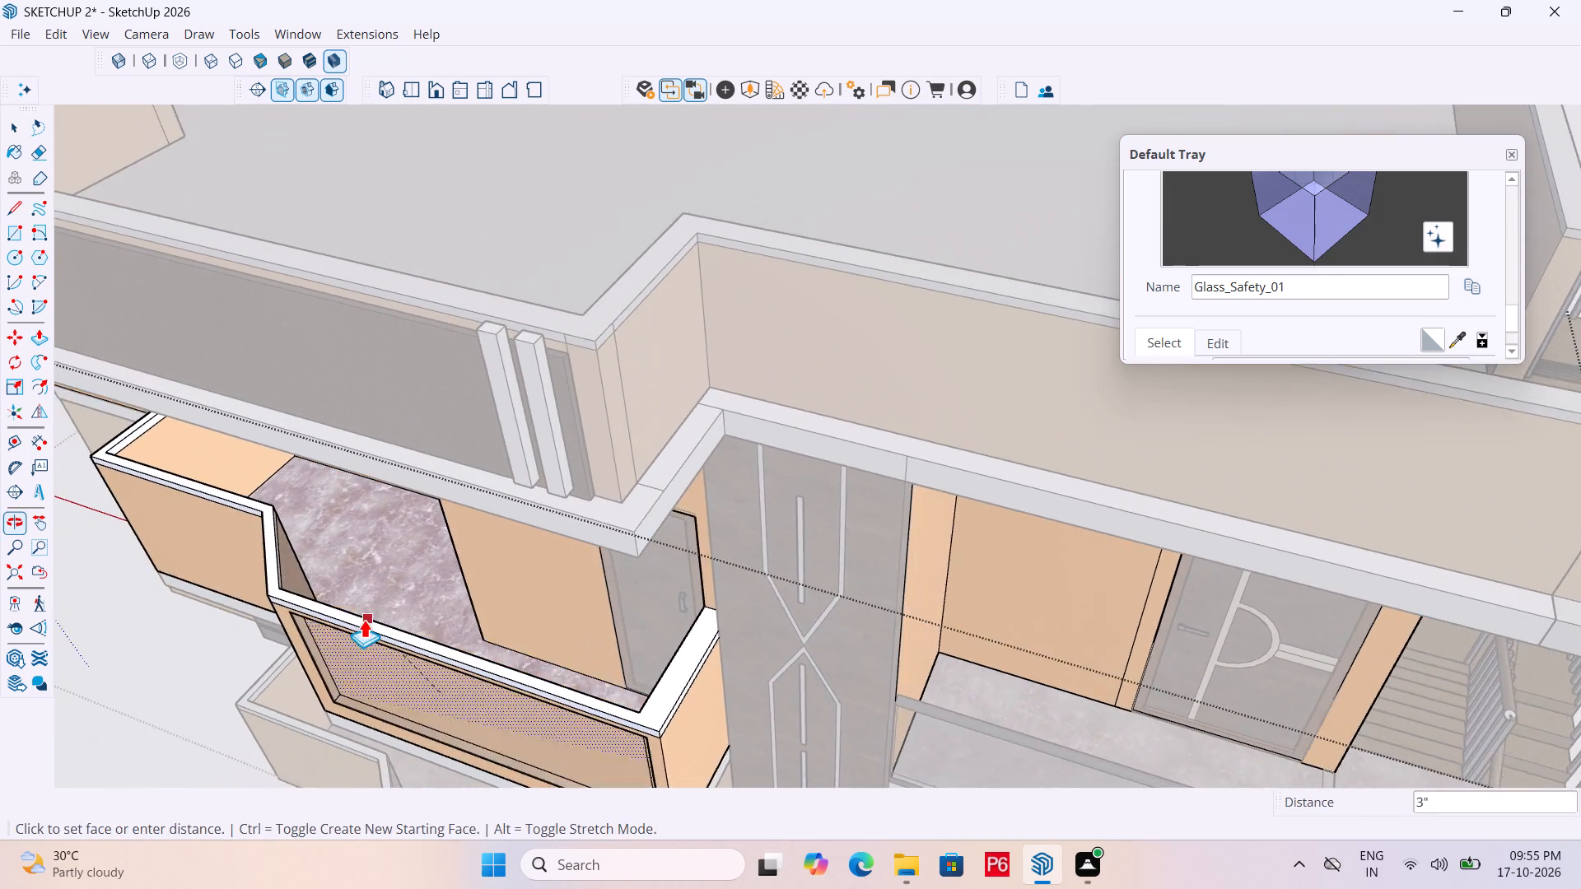
pyautogui.scroll(2, 327, 583)
pyautogui.scroll(5, 281, 533)
pyautogui.moveTo(440, 636); pyautogui.dragTo(125, 600, button='middle')
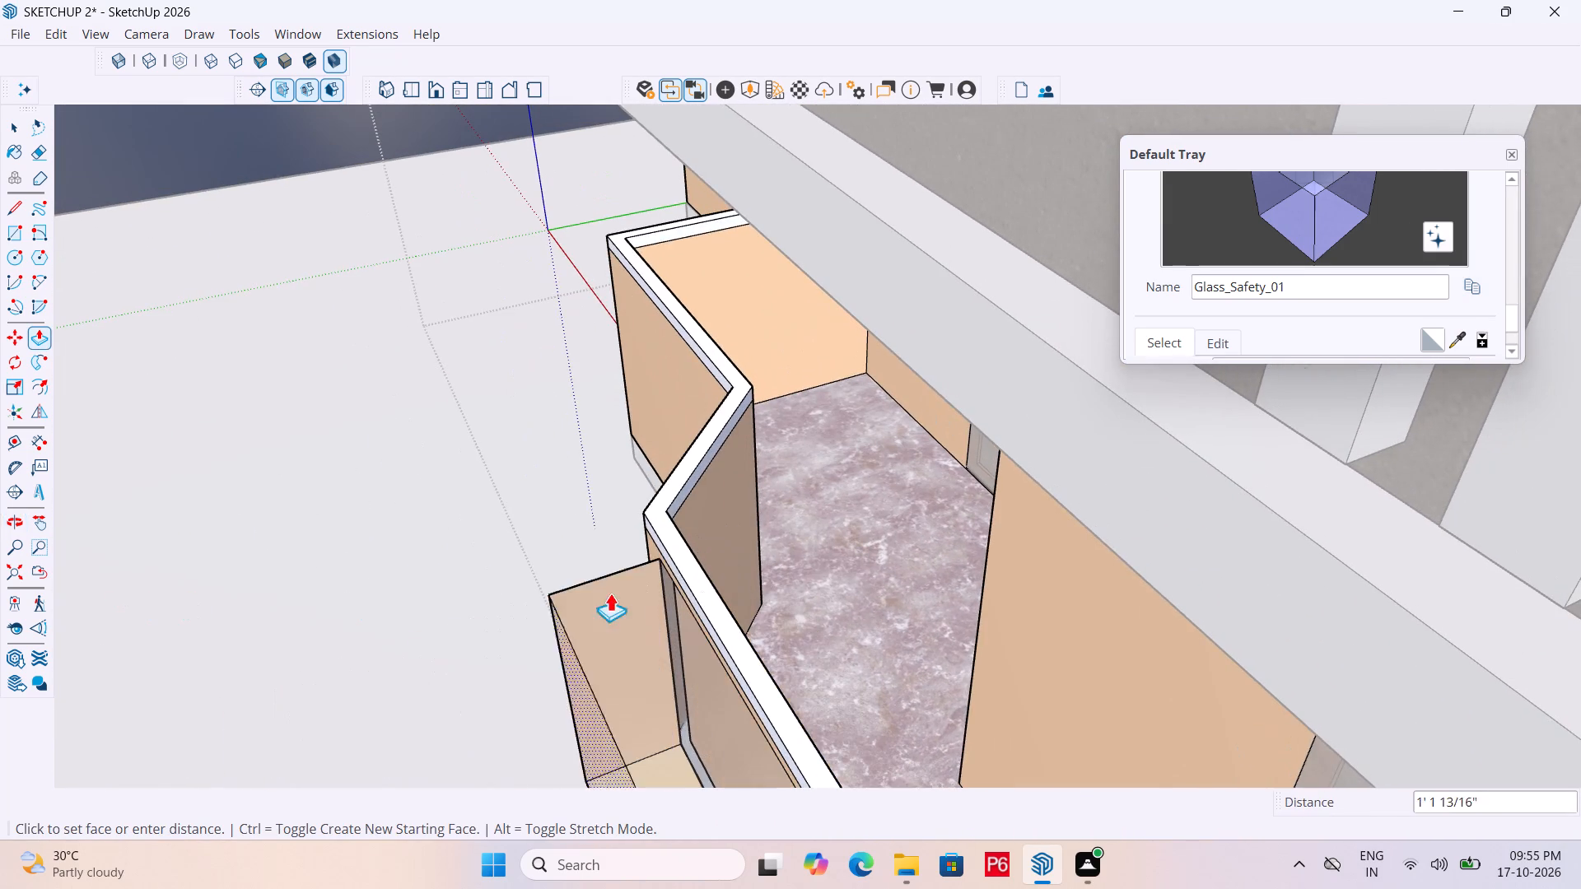
pyautogui.scroll(6, 763, 591)
pyautogui.moveTo(744, 591); pyautogui.dragTo(627, 591, button='middle')
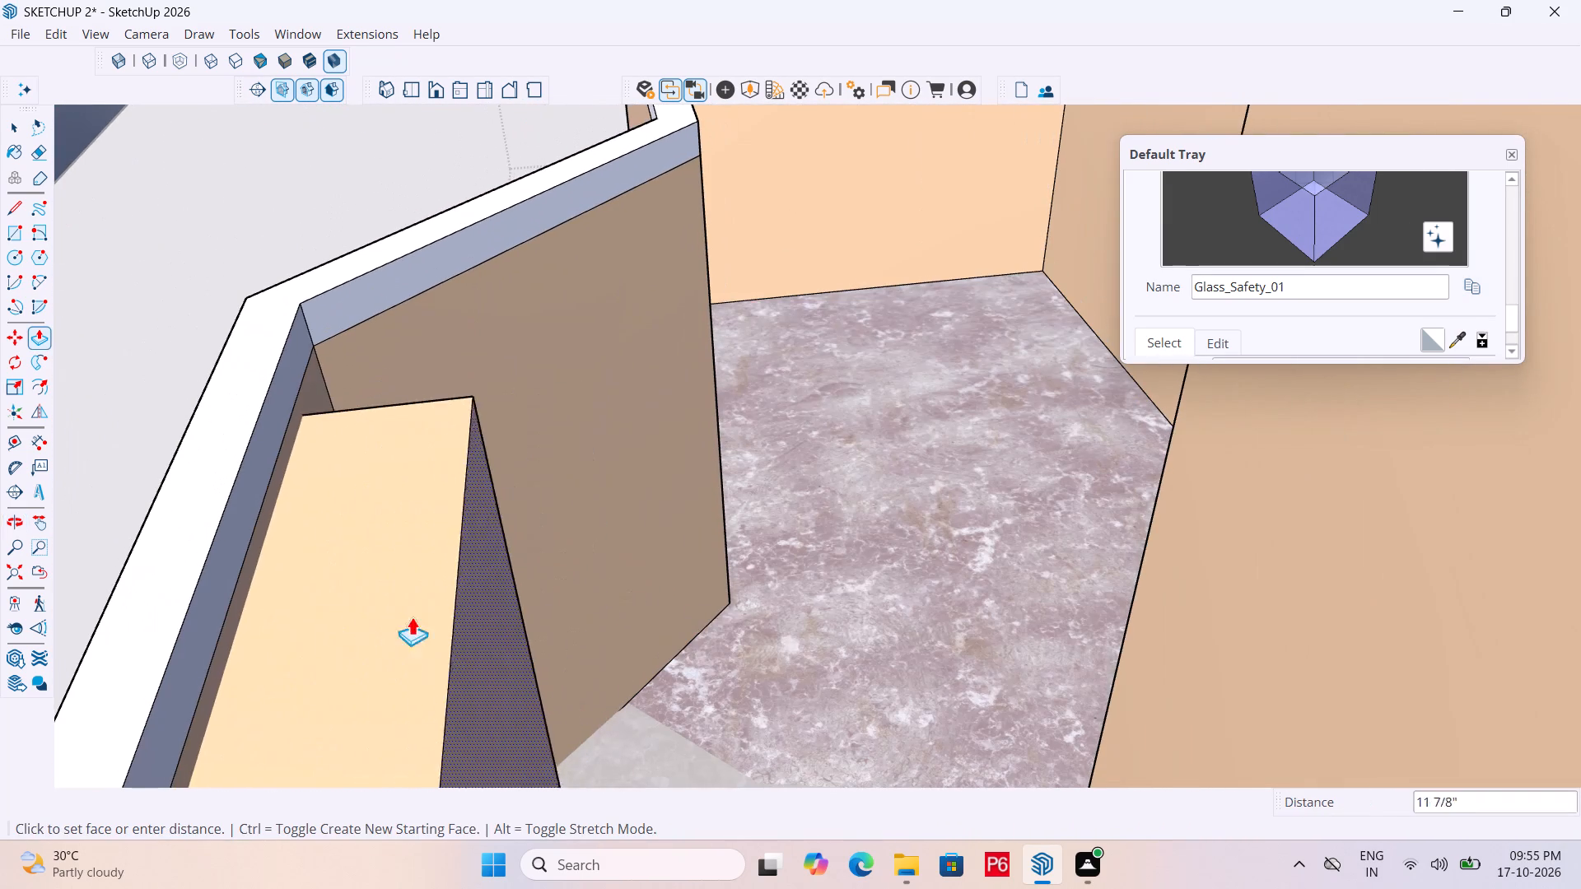
pyautogui.click(240, 683)
pyautogui.scroll(-5, 493, 512)
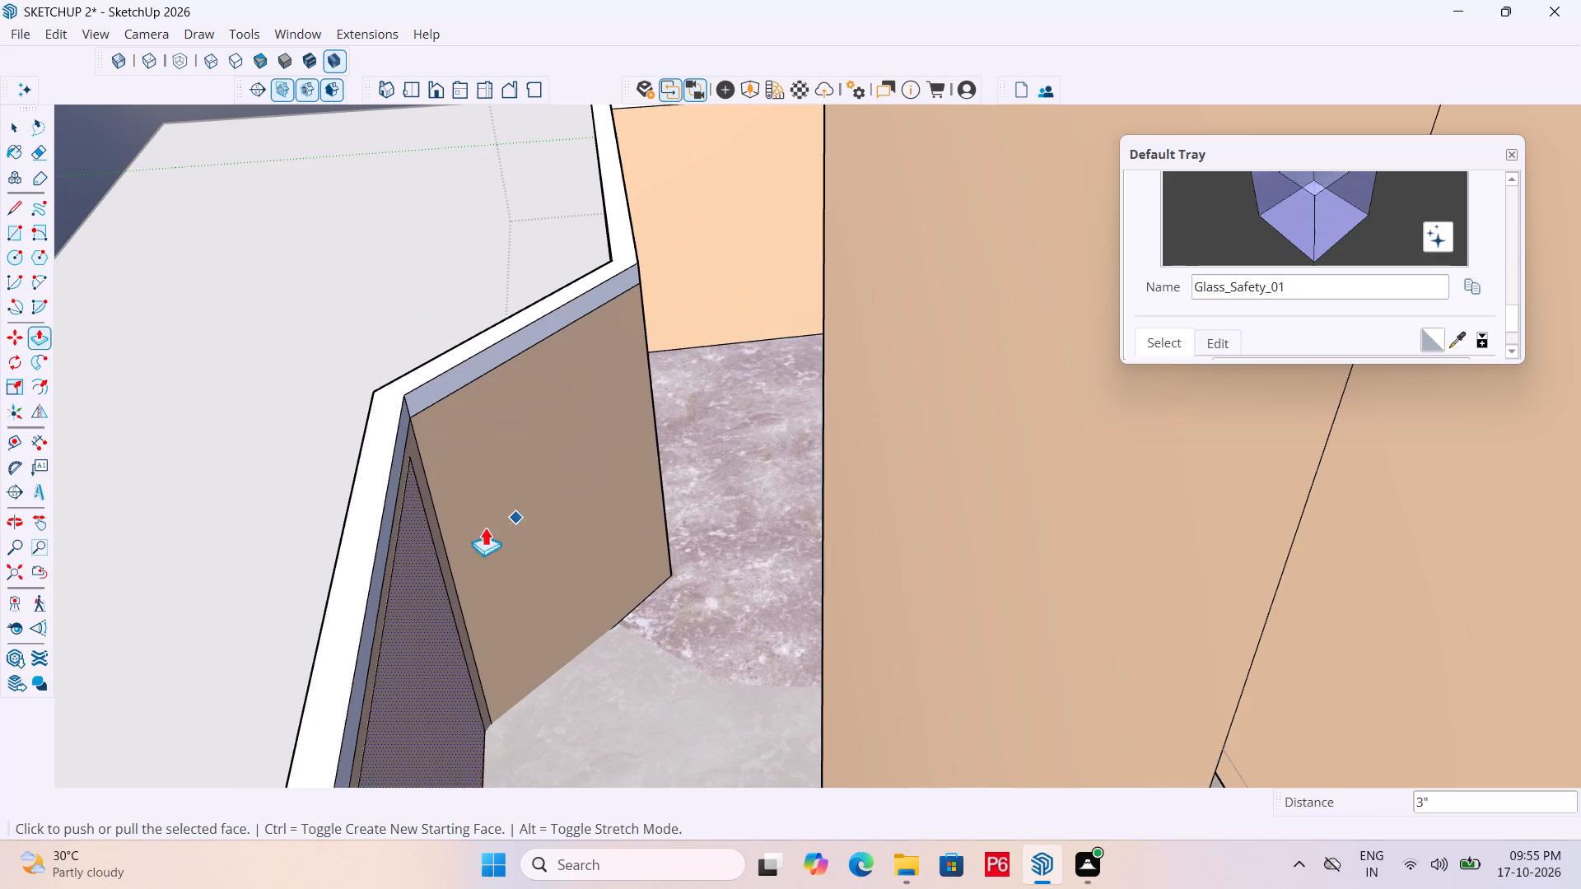
# Draw a rectangle about 9' by 3' 4 1/2" across the opening, flush with the upper balcony's outer front face.
pyautogui.moveTo(226, 636); pyautogui.dragTo(554, 543, button='middle')
pyautogui.scroll(-9, 309, 580)
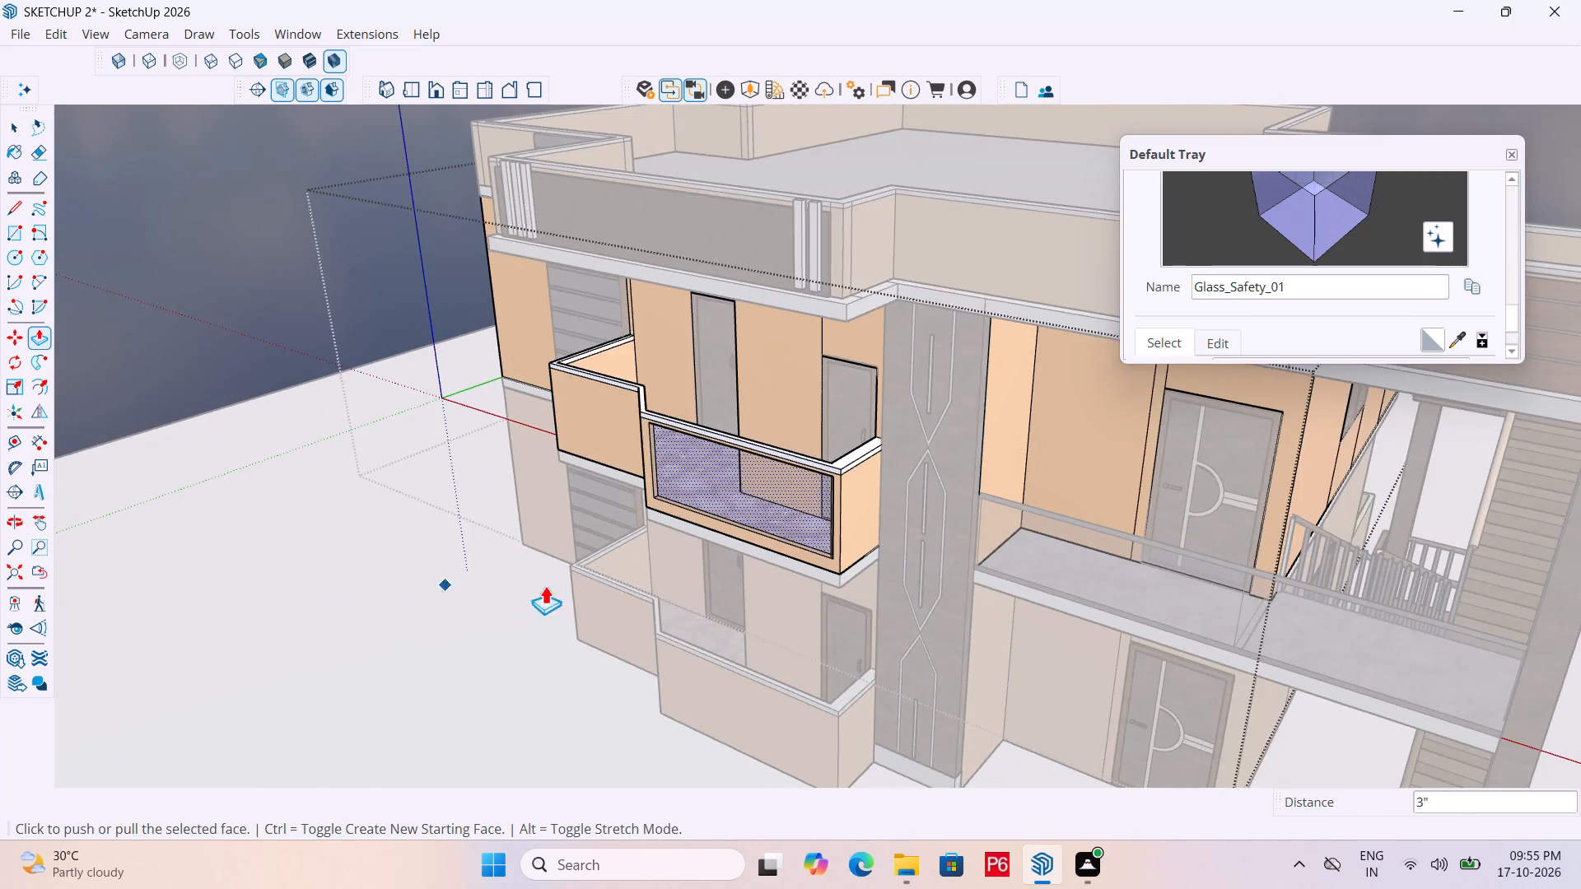
pyautogui.moveTo(715, 561); pyautogui.dragTo(923, 468, button='middle')
pyautogui.scroll(4, 935, 462)
pyautogui.moveTo(938, 461); pyautogui.dragTo(948, 456, button='middle')
pyautogui.scroll(4, 977, 418)
pyautogui.moveTo(800, 485); pyautogui.dragTo(897, 519, button='middle')
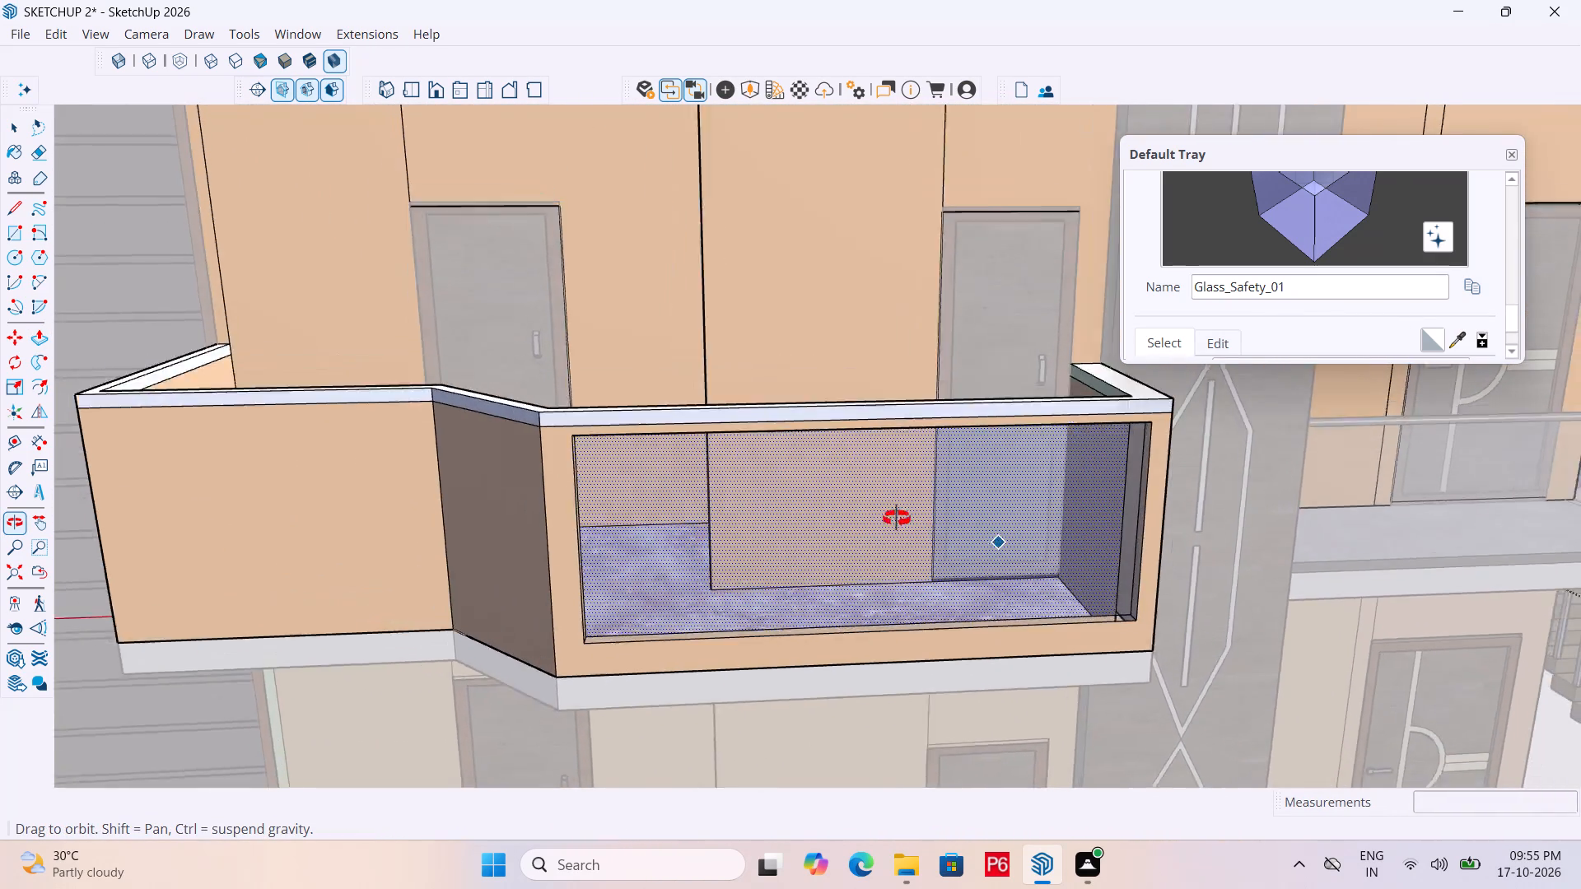
pyautogui.moveTo(897, 519); pyautogui.dragTo(746, 555, button='middle')
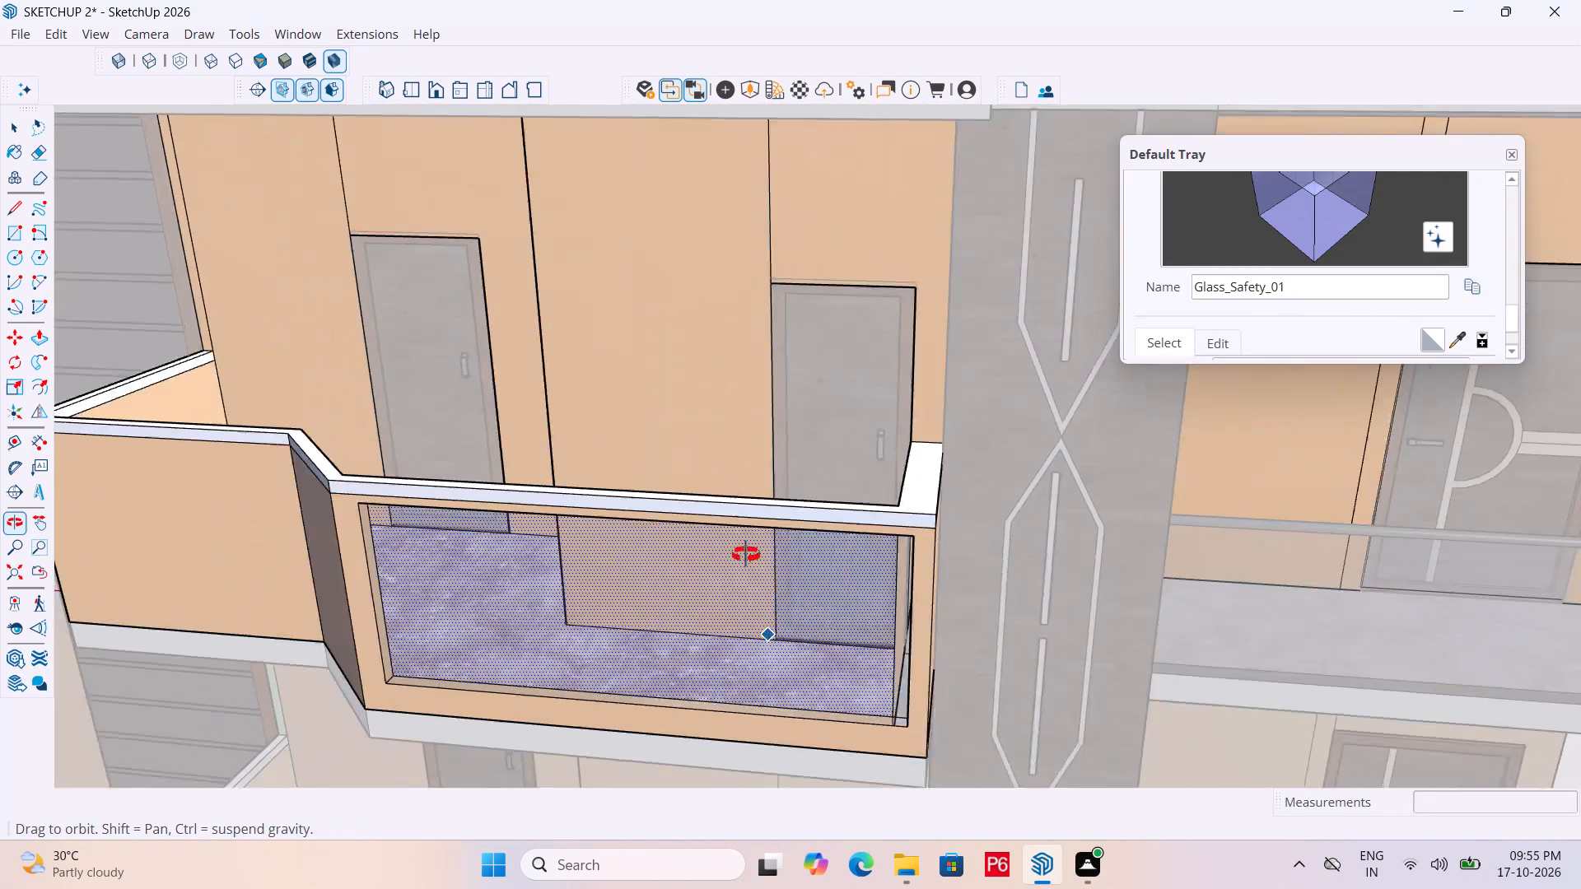
pyautogui.moveTo(746, 555); pyautogui.dragTo(651, 537, button='middle')
pyautogui.press('r')
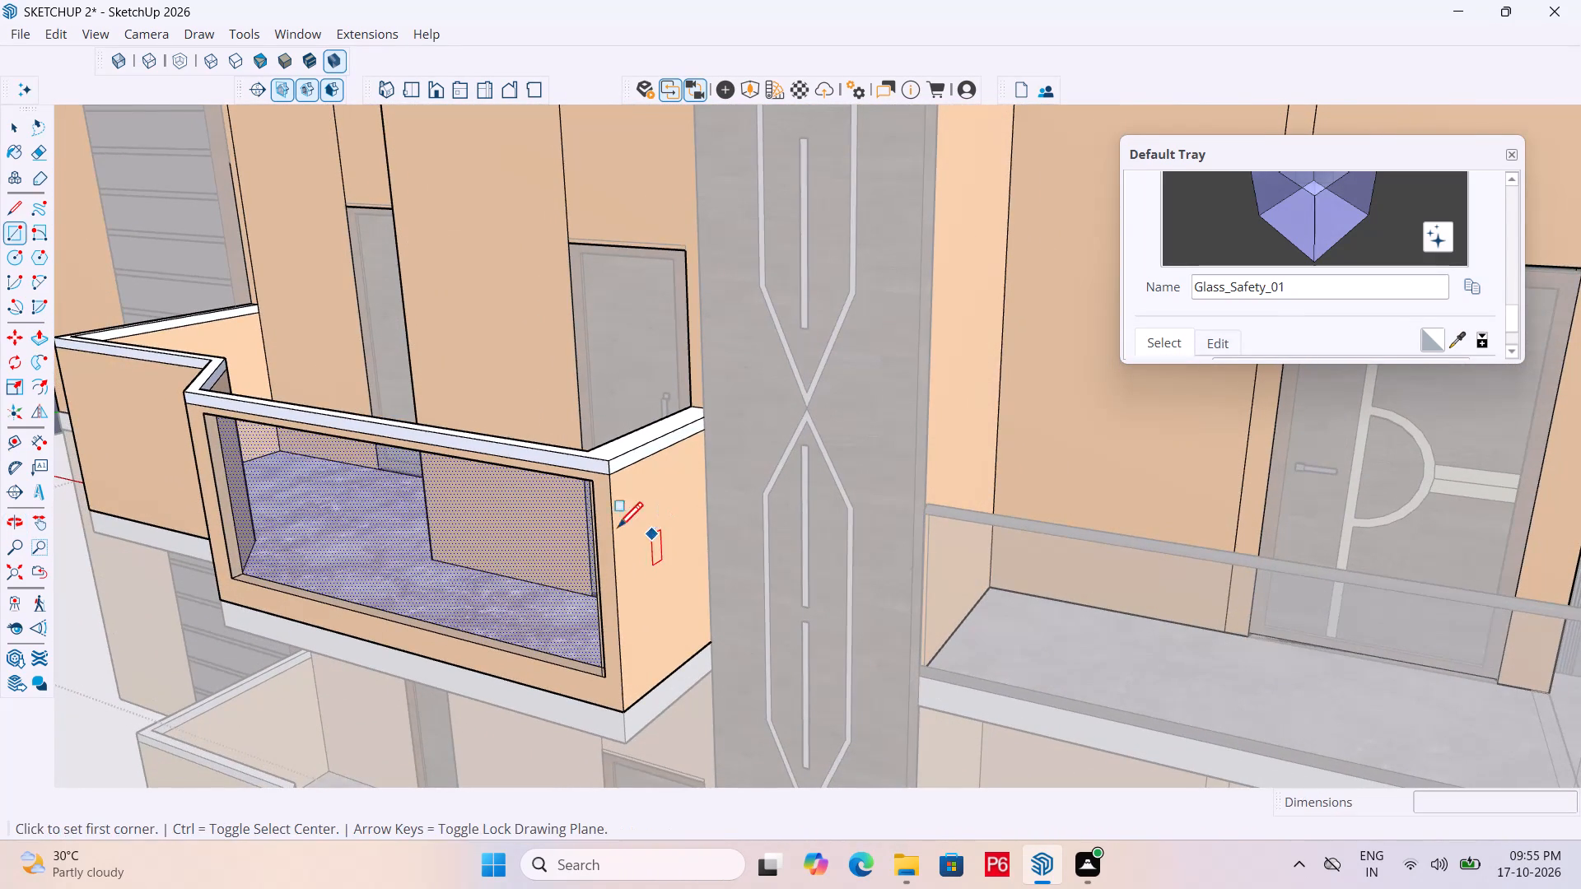
pyautogui.moveTo(482, 496); pyautogui.dragTo(677, 389, button='middle')
pyautogui.scroll(3, 421, 296)
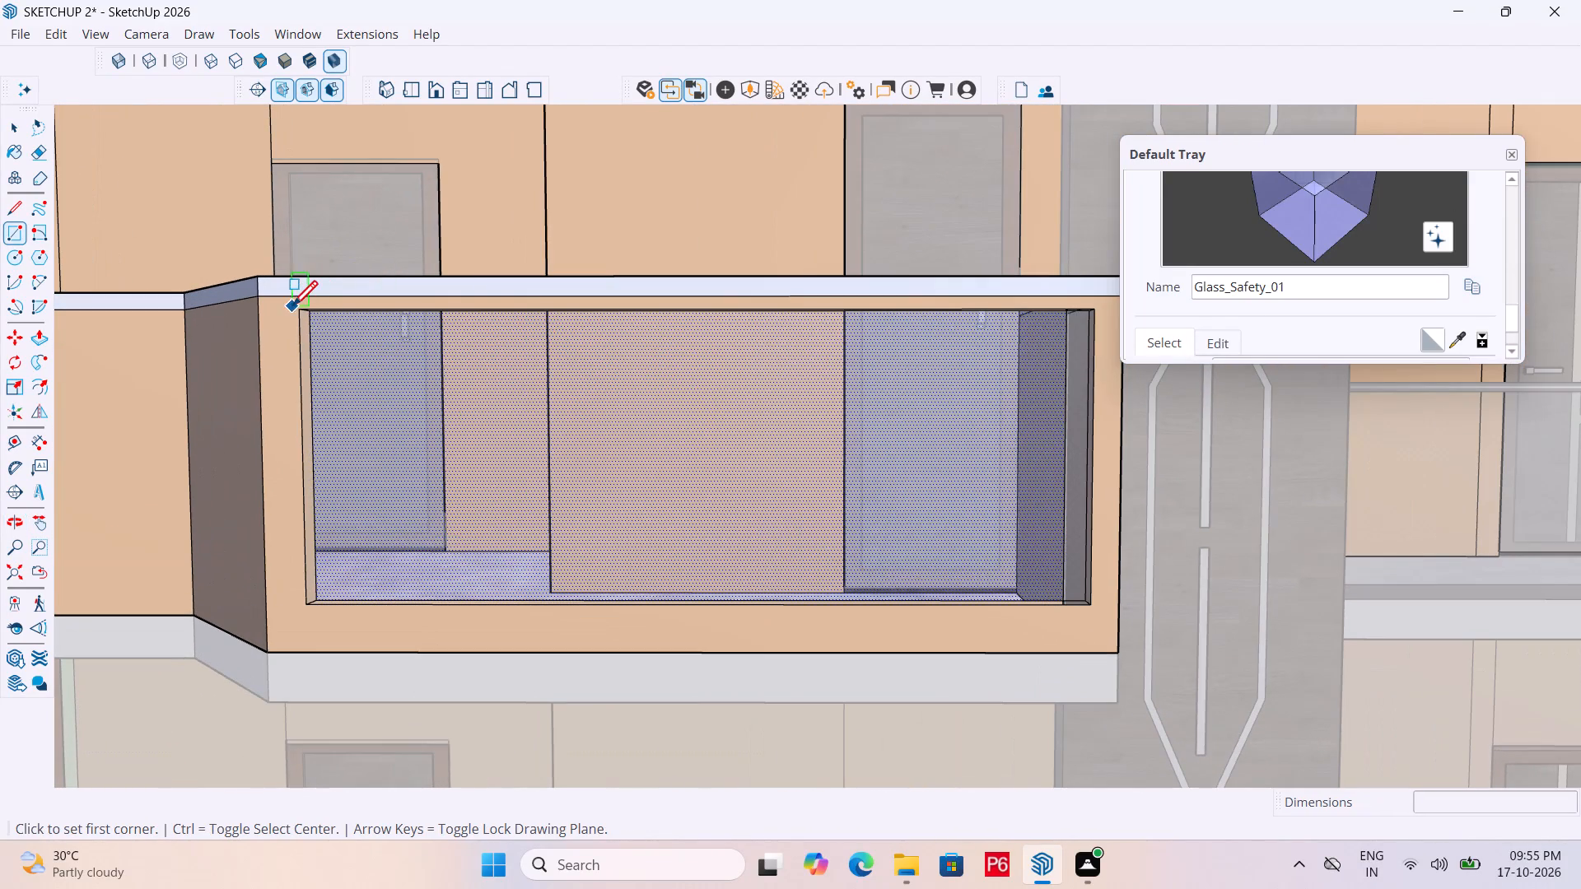
pyautogui.click(297, 306)
pyautogui.click(1091, 604)
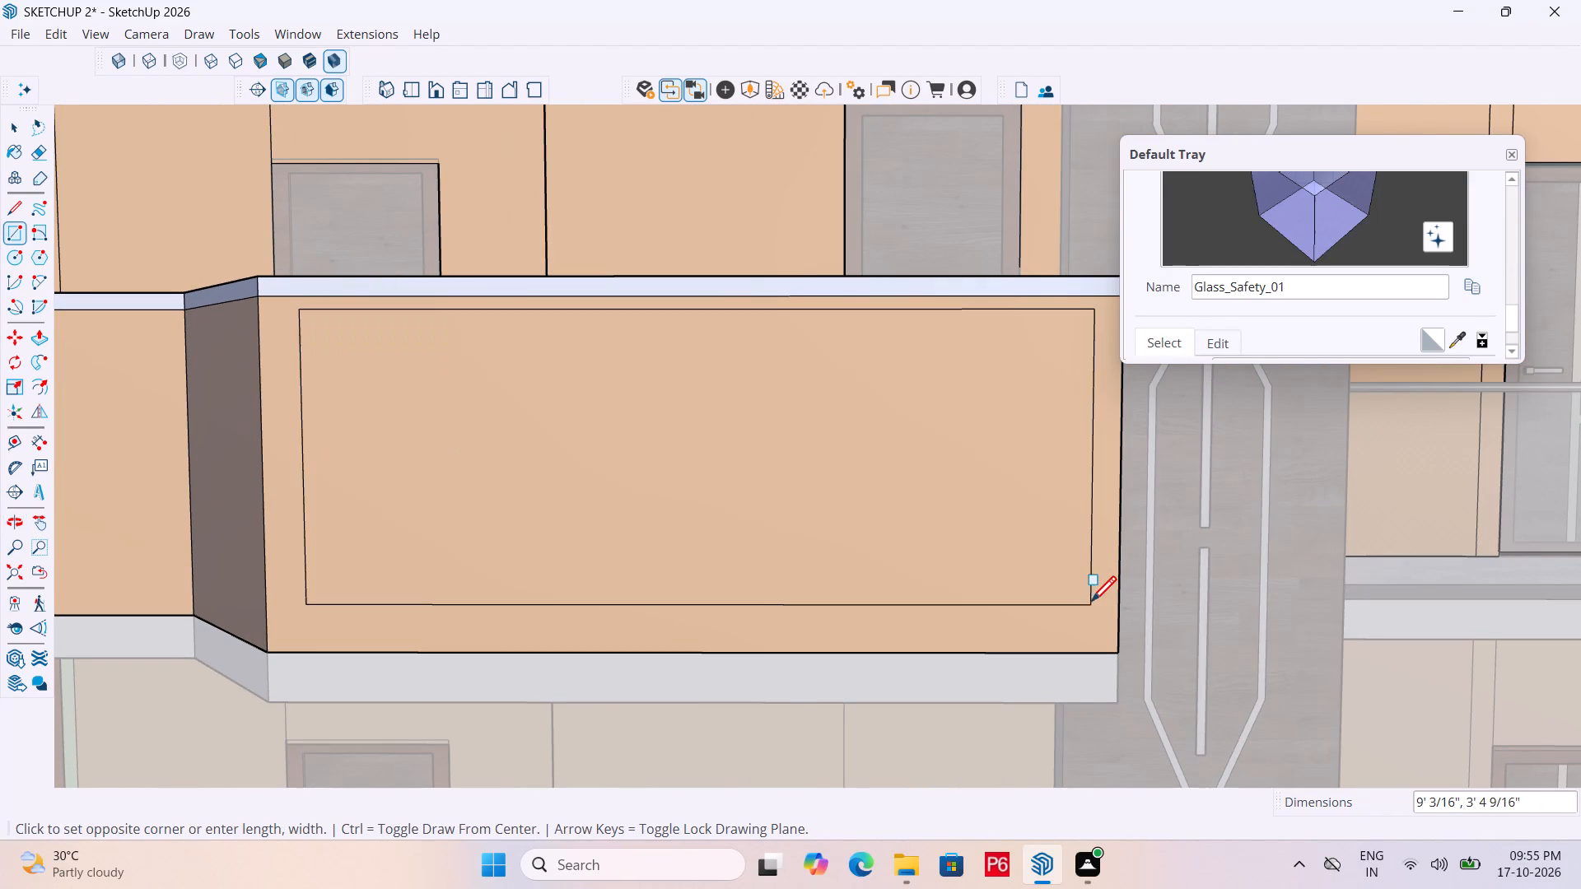
# Paint the new outer rectangle on the balcony front with the railing's sampled Glass_Safety_01 material, and leave the wall group.
pyautogui.press('space')
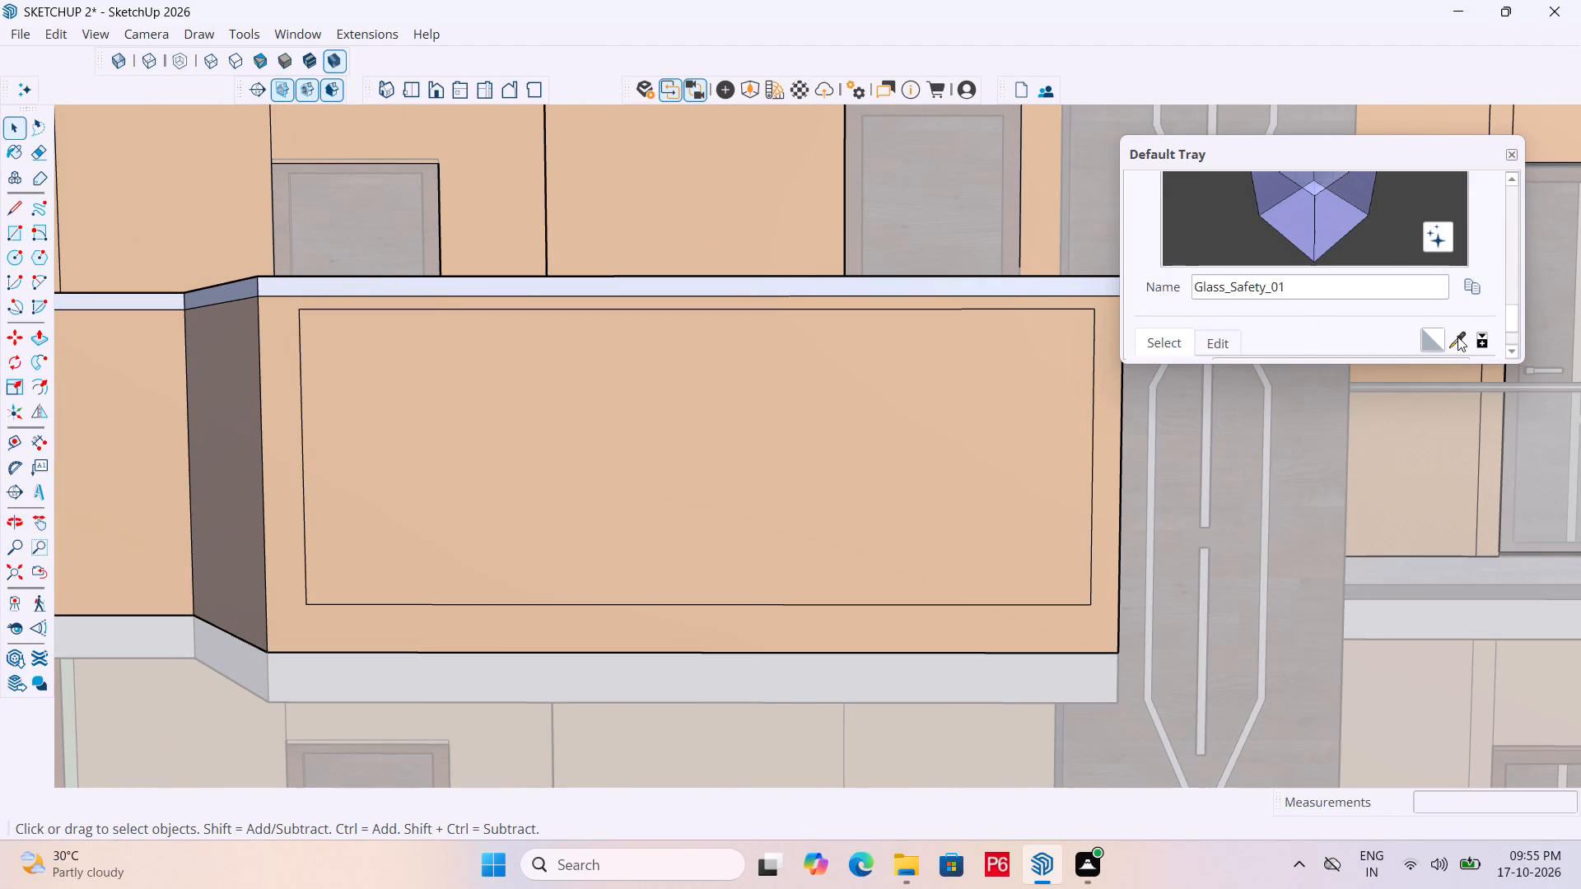
pyautogui.click(1457, 337)
pyautogui.click(1441, 479)
pyautogui.click(948, 466)
pyautogui.scroll(-1, 707, 553)
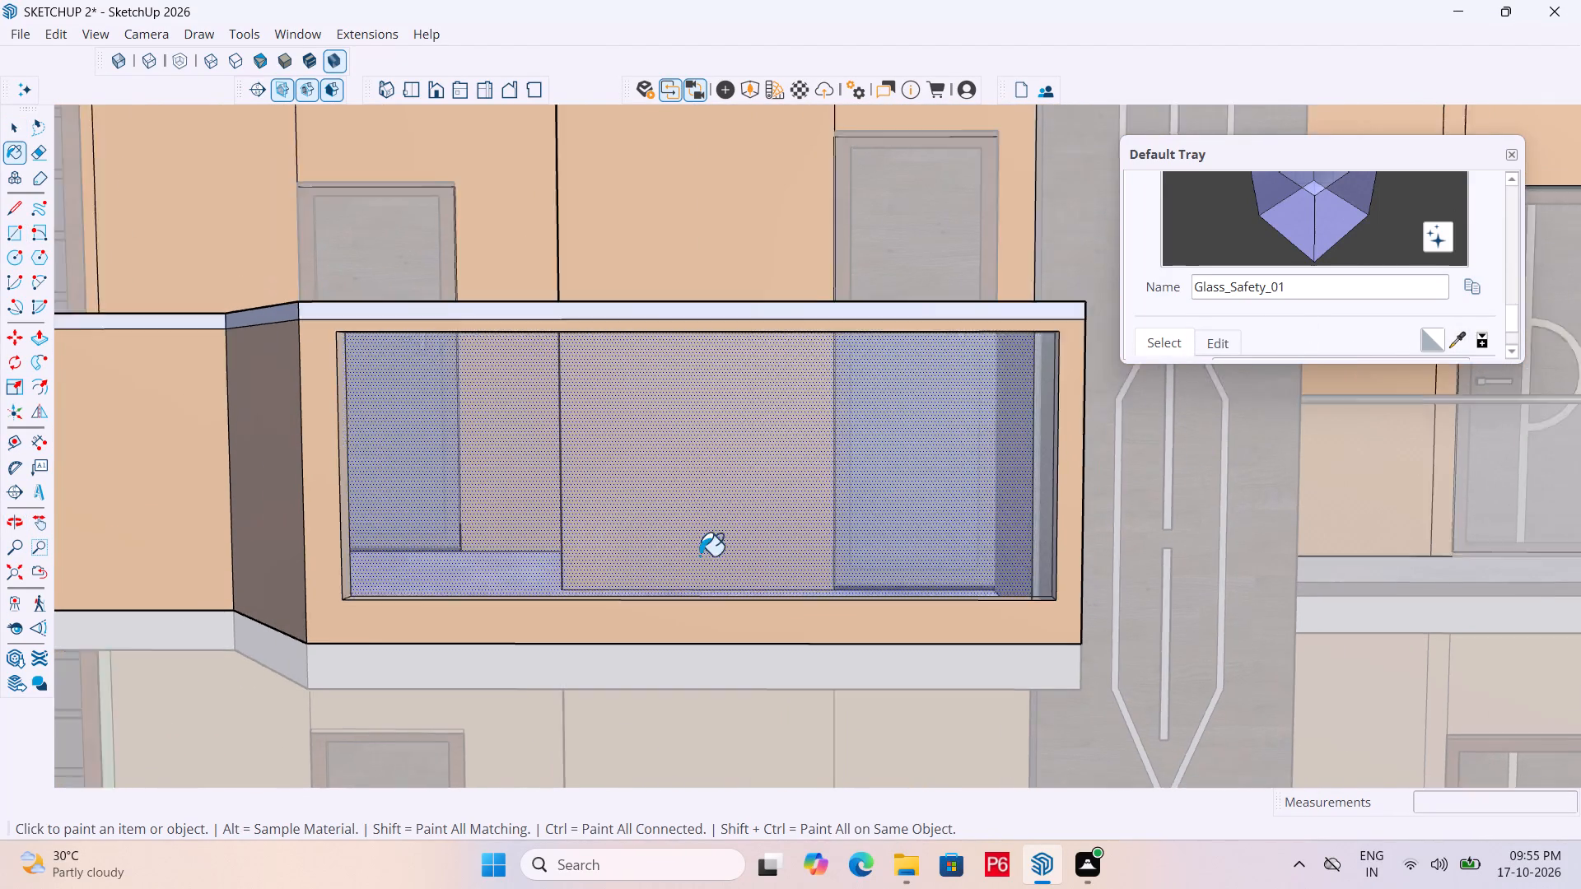
pyautogui.scroll(-2, 699, 556)
pyautogui.moveTo(628, 575); pyautogui.dragTo(447, 586, button='middle')
pyautogui.press('space')
pyautogui.scroll(-4, 663, 590)
pyautogui.press('space')
pyautogui.scroll(-5, 697, 608)
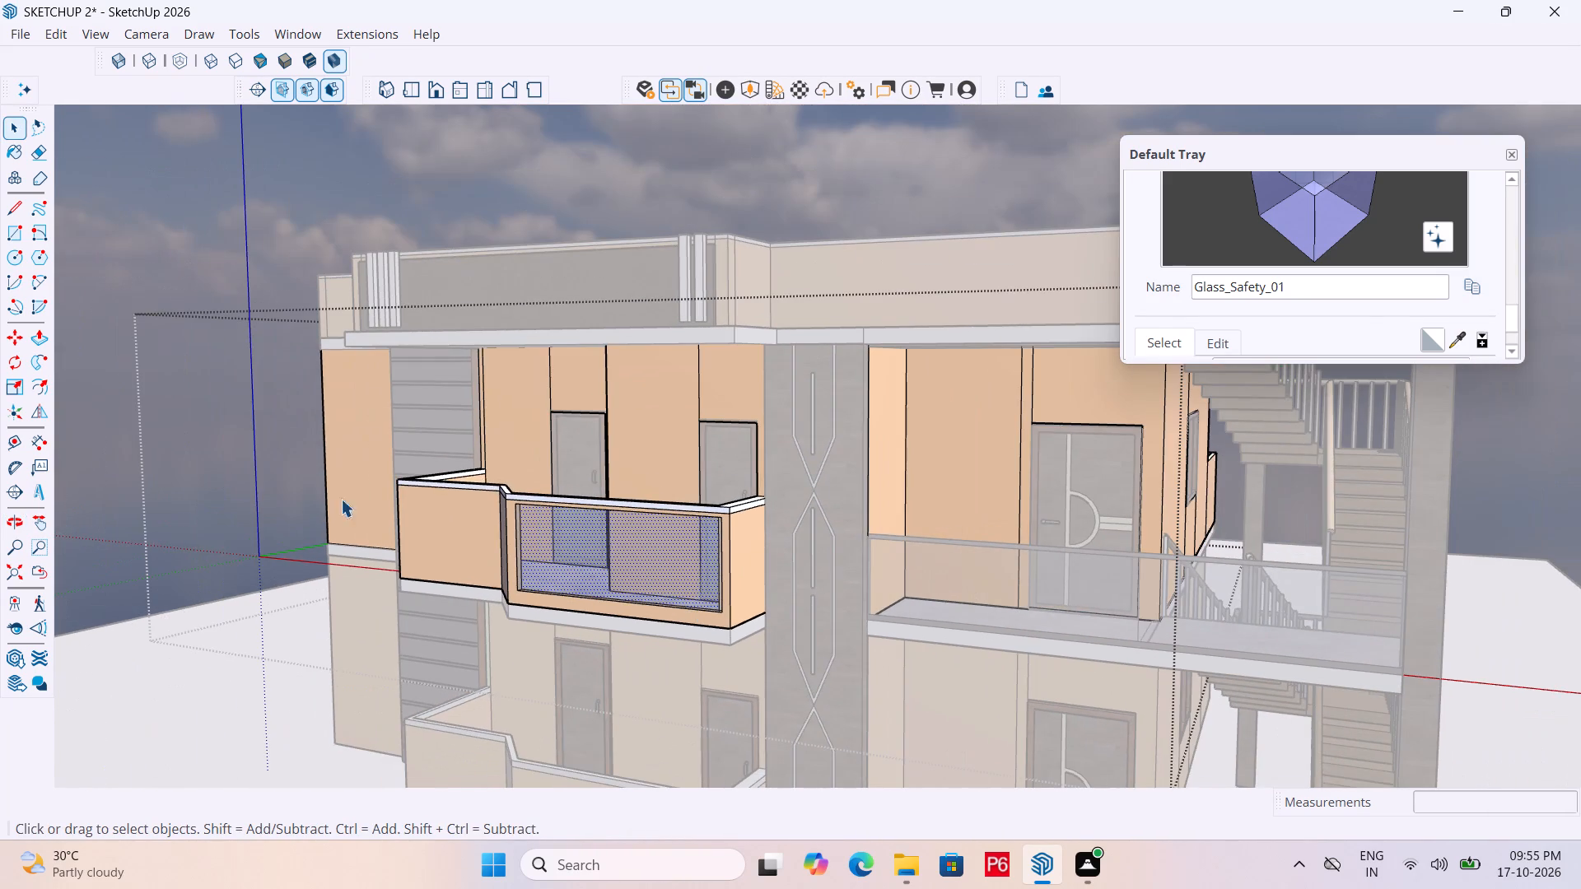
pyautogui.click(199, 473)
pyautogui.doubleClick(203, 468)
pyautogui.tripleClick(199, 461)
pyautogui.click(198, 458)
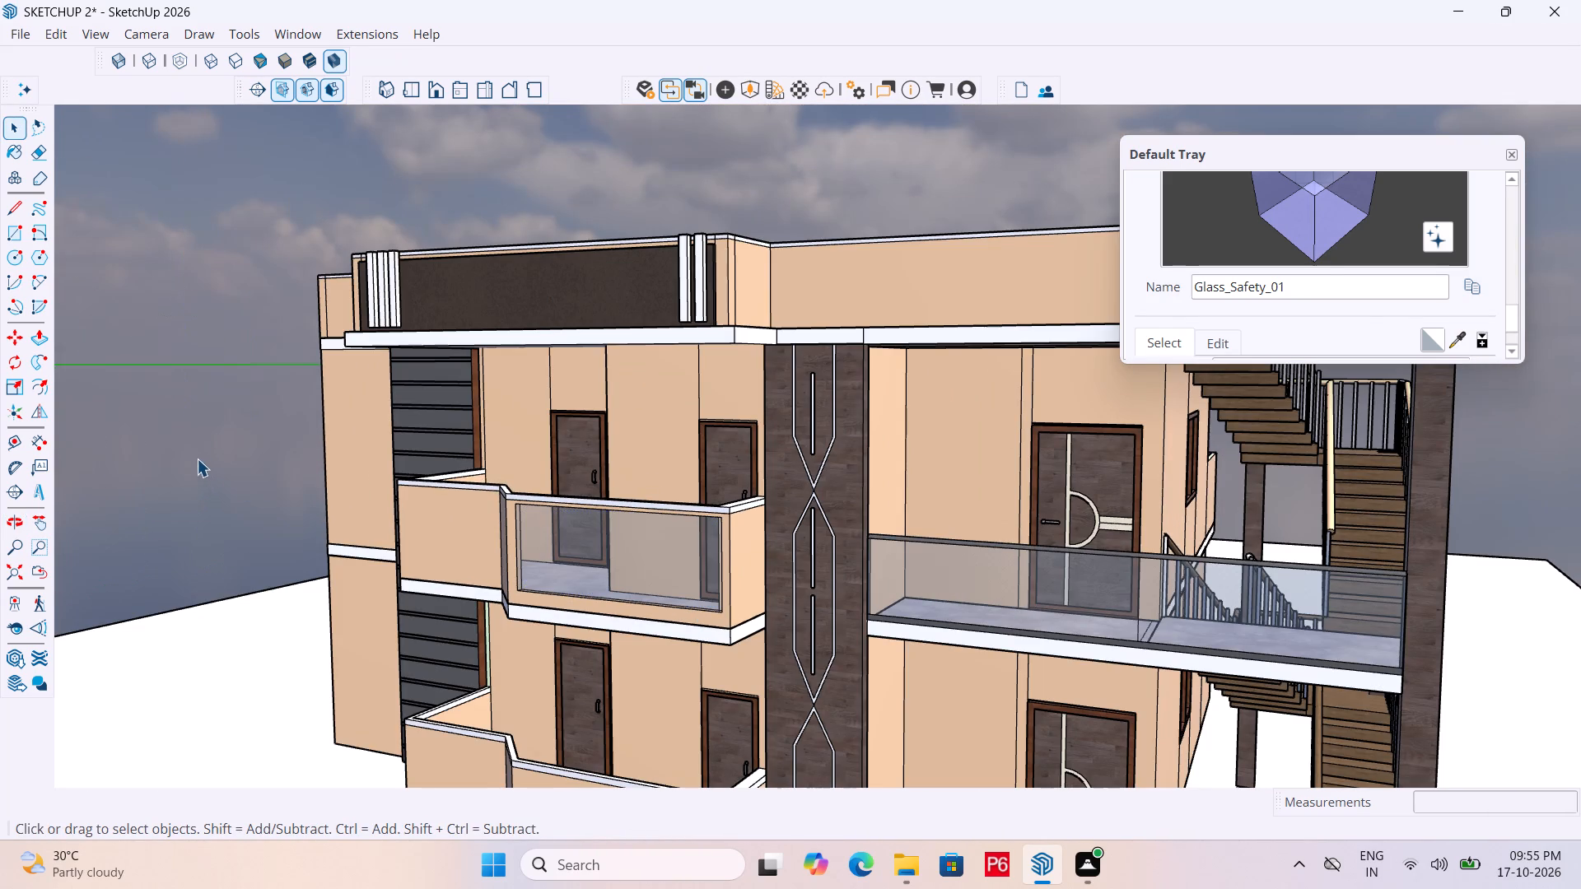
pyautogui.doubleClick(166, 471)
pyautogui.click(174, 467)
# Save the model with the glazed upper balcony front.
pyautogui.scroll(-4, 474, 452)
pyautogui.moveTo(590, 497); pyautogui.dragTo(750, 514, button='middle')
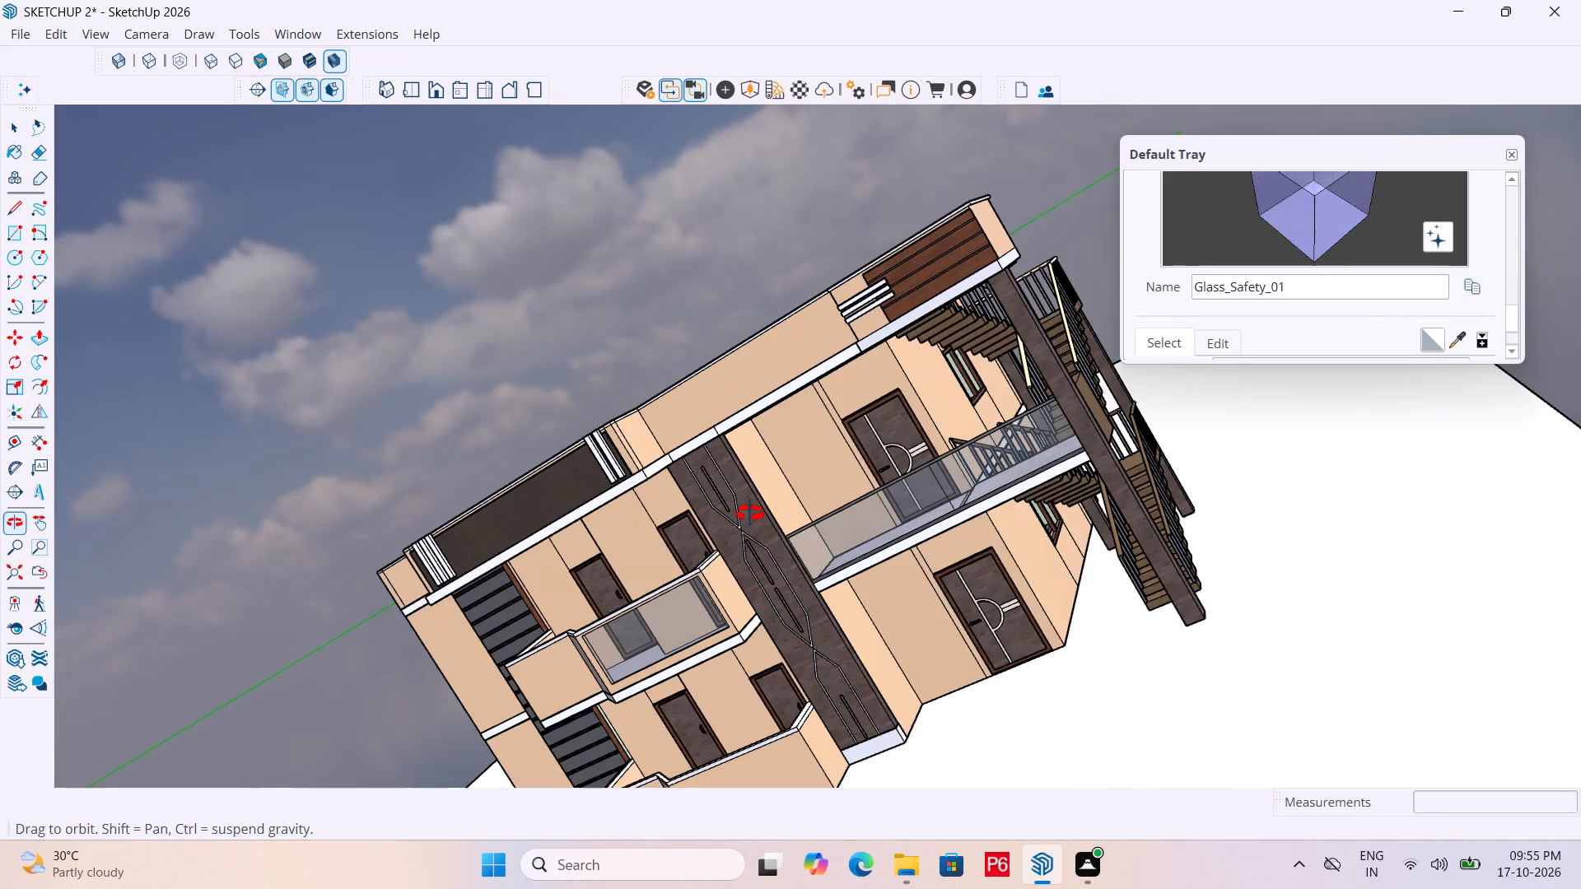
pyautogui.moveTo(750, 514); pyautogui.dragTo(750, 514, button='middle')
pyautogui.hotkey('ctrl', 's')
pyautogui.hotkey('ctrl', 's')
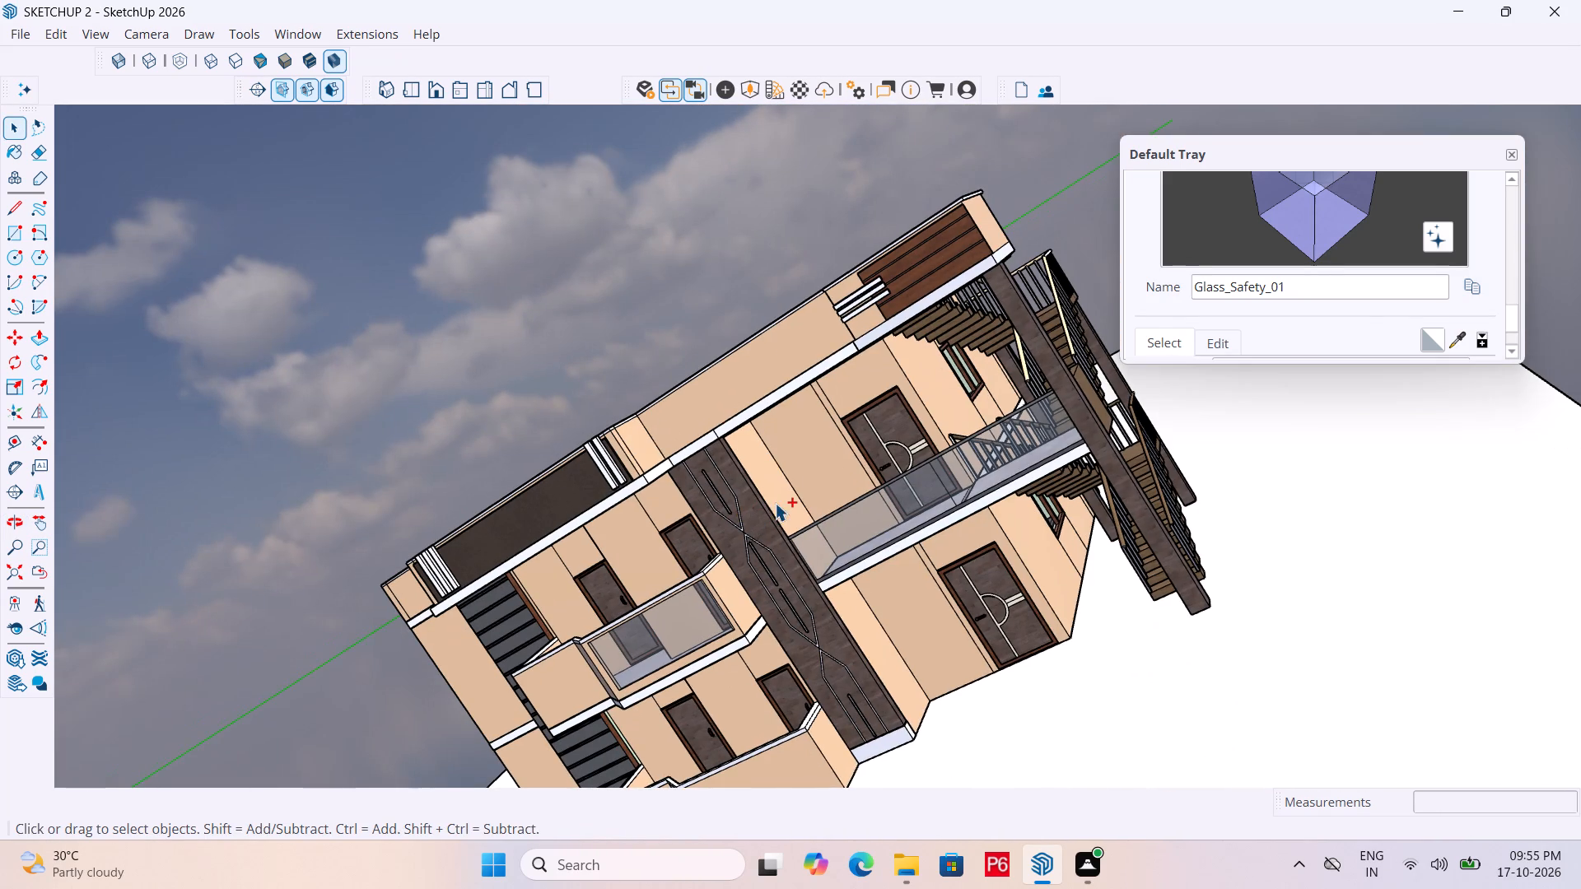
# Review the whole house exterior from the front and the side, including the balconies, parapet and dark grooved wall panel.
pyautogui.scroll(-4, 1024, 517)
pyautogui.moveTo(1090, 566); pyautogui.dragTo(1063, 600, button='middle')
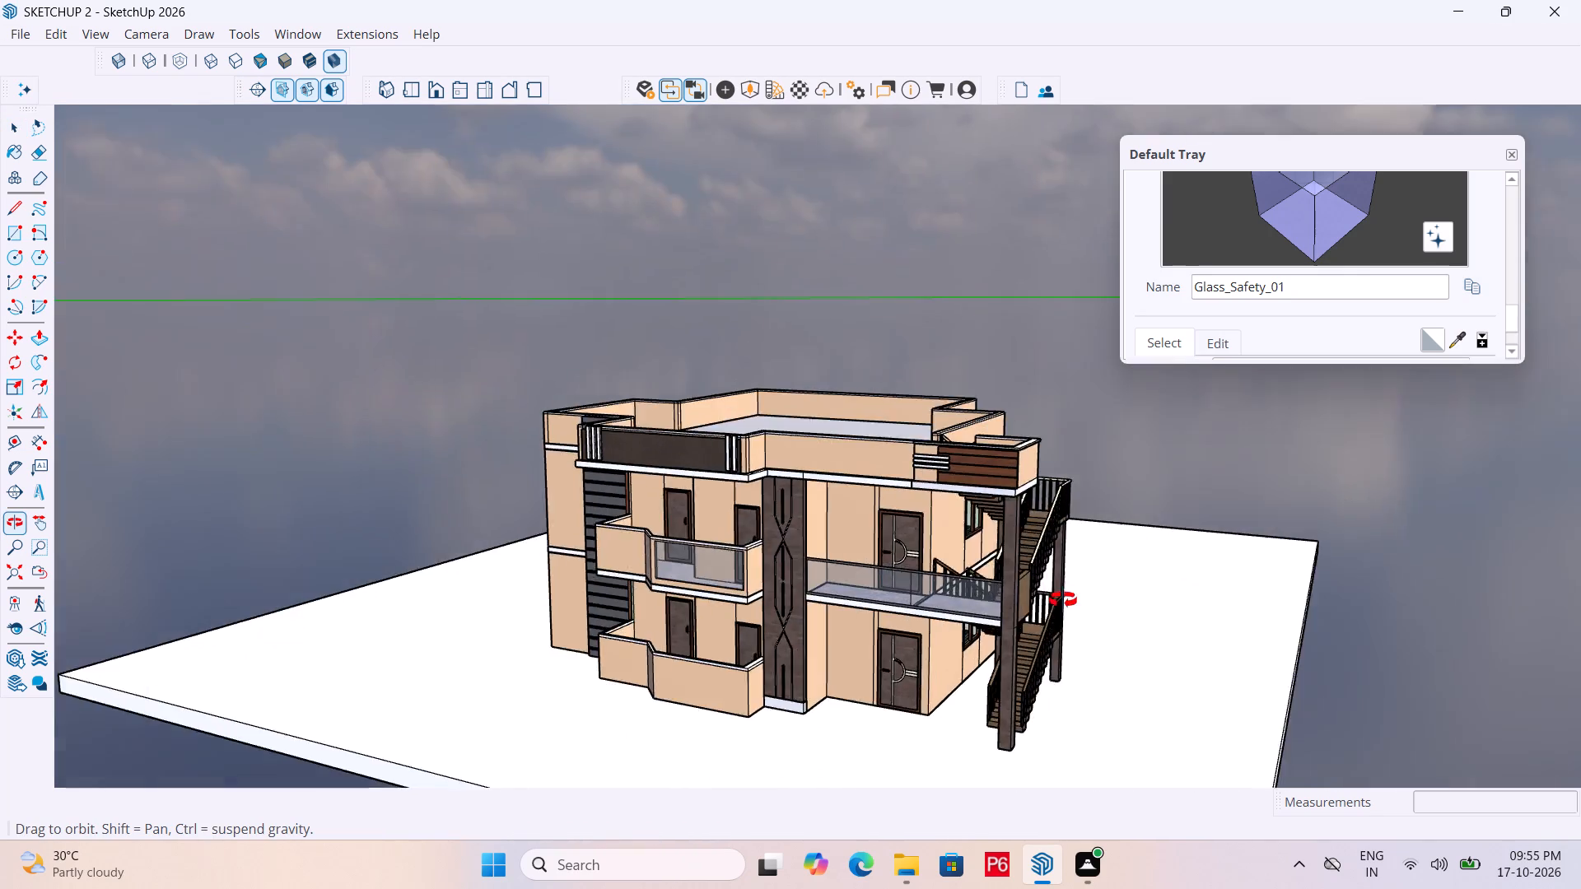
pyautogui.moveTo(1063, 600); pyautogui.dragTo(1160, 567, button='middle')
pyautogui.moveTo(1125, 583); pyautogui.dragTo(1072, 603, button='middle')
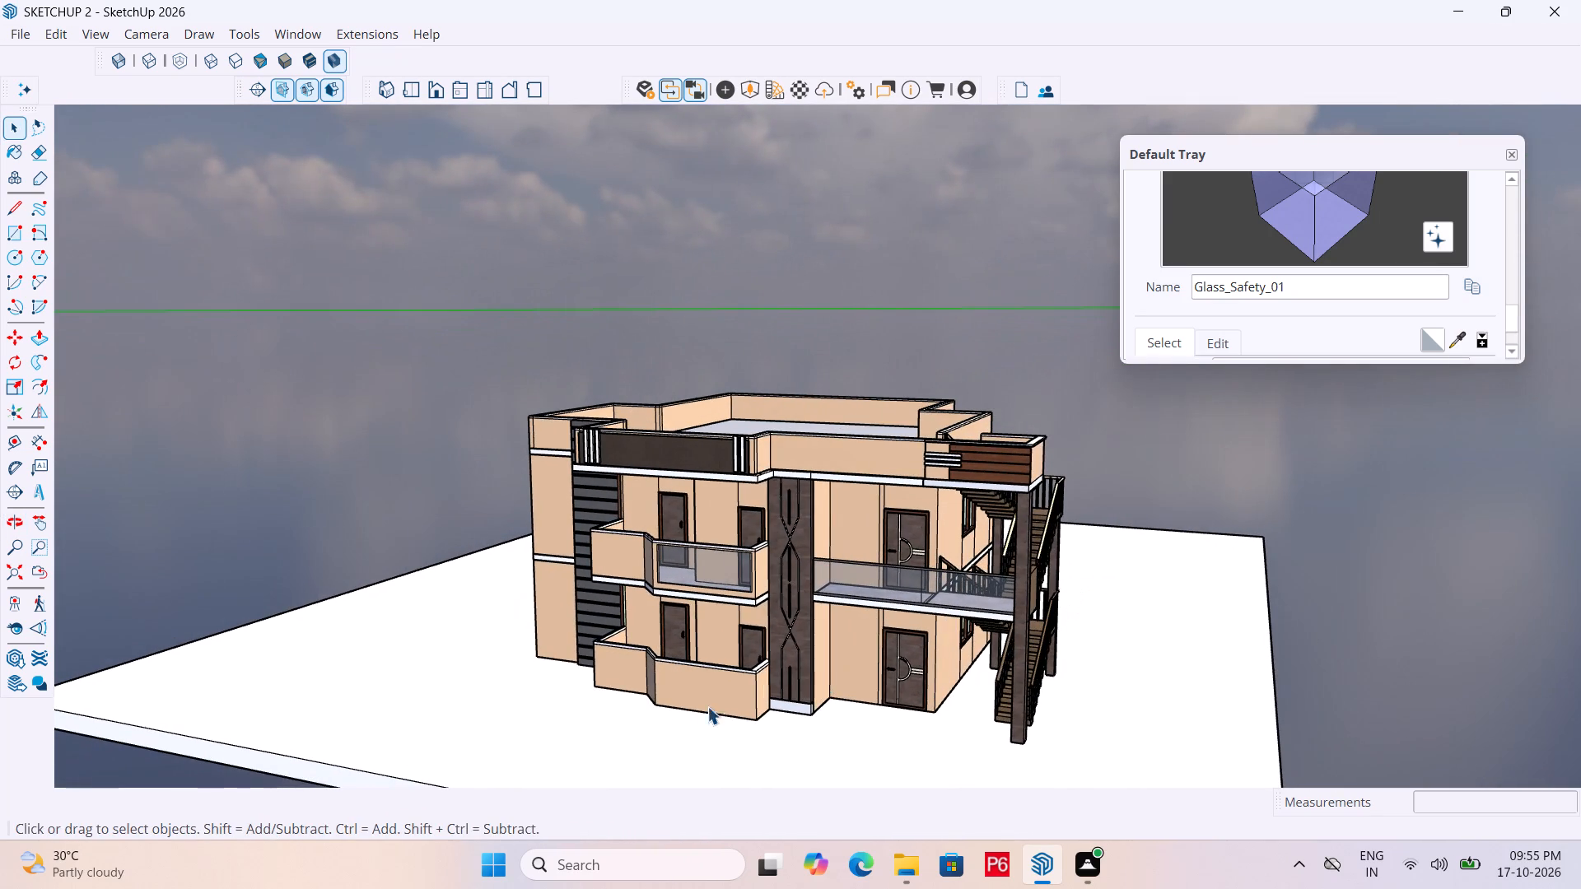
pyautogui.scroll(6, 655, 661)
pyautogui.moveTo(661, 682); pyautogui.dragTo(948, 688, button='middle')
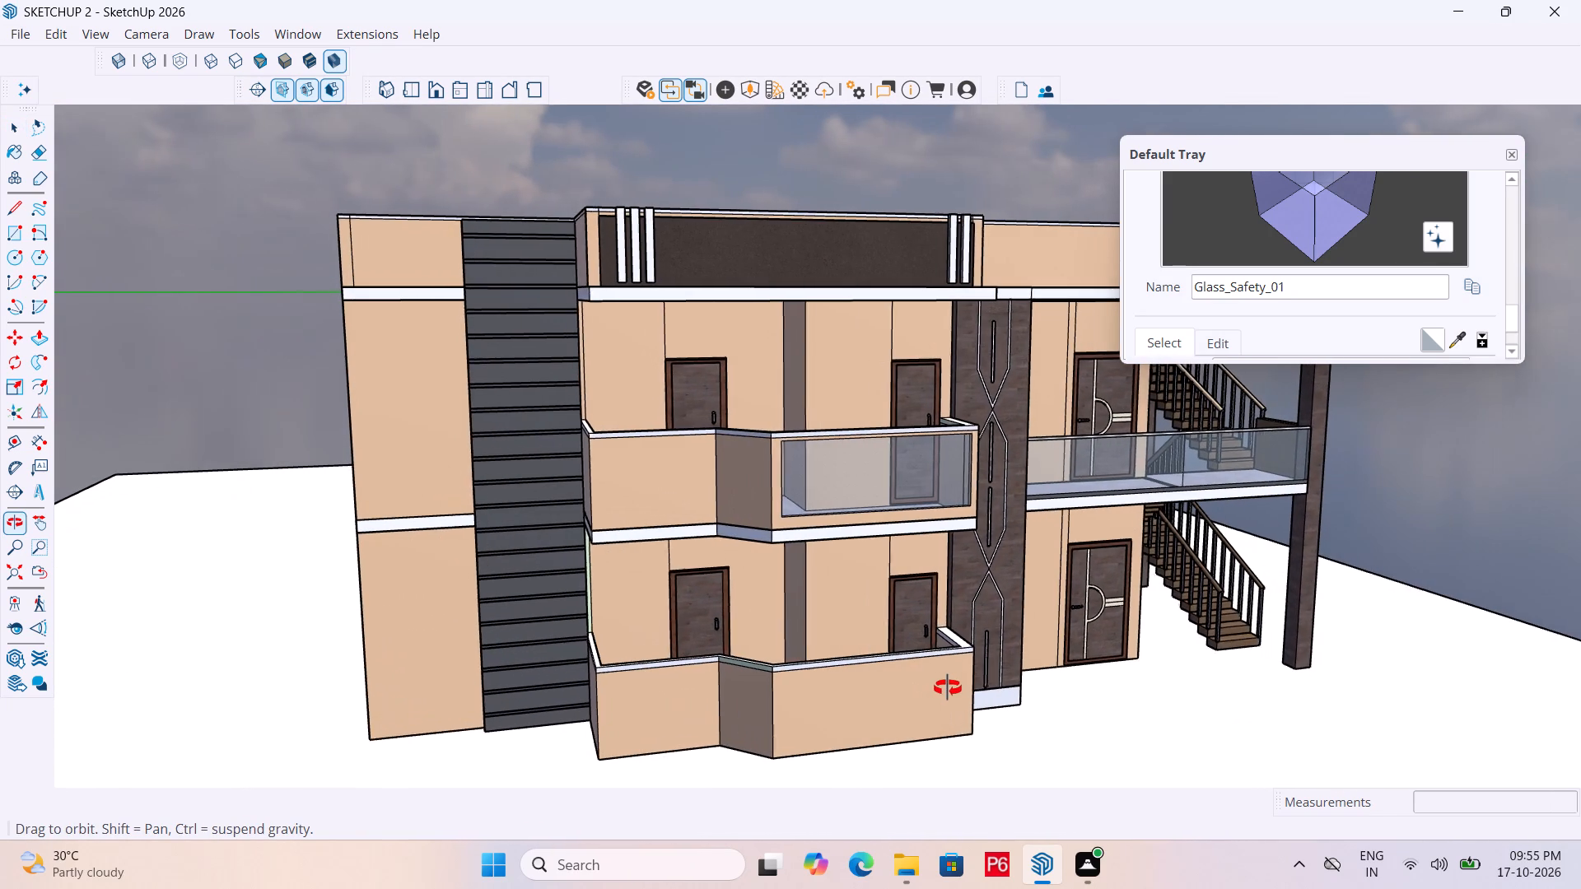
pyautogui.moveTo(948, 688); pyautogui.dragTo(949, 688, button='middle')
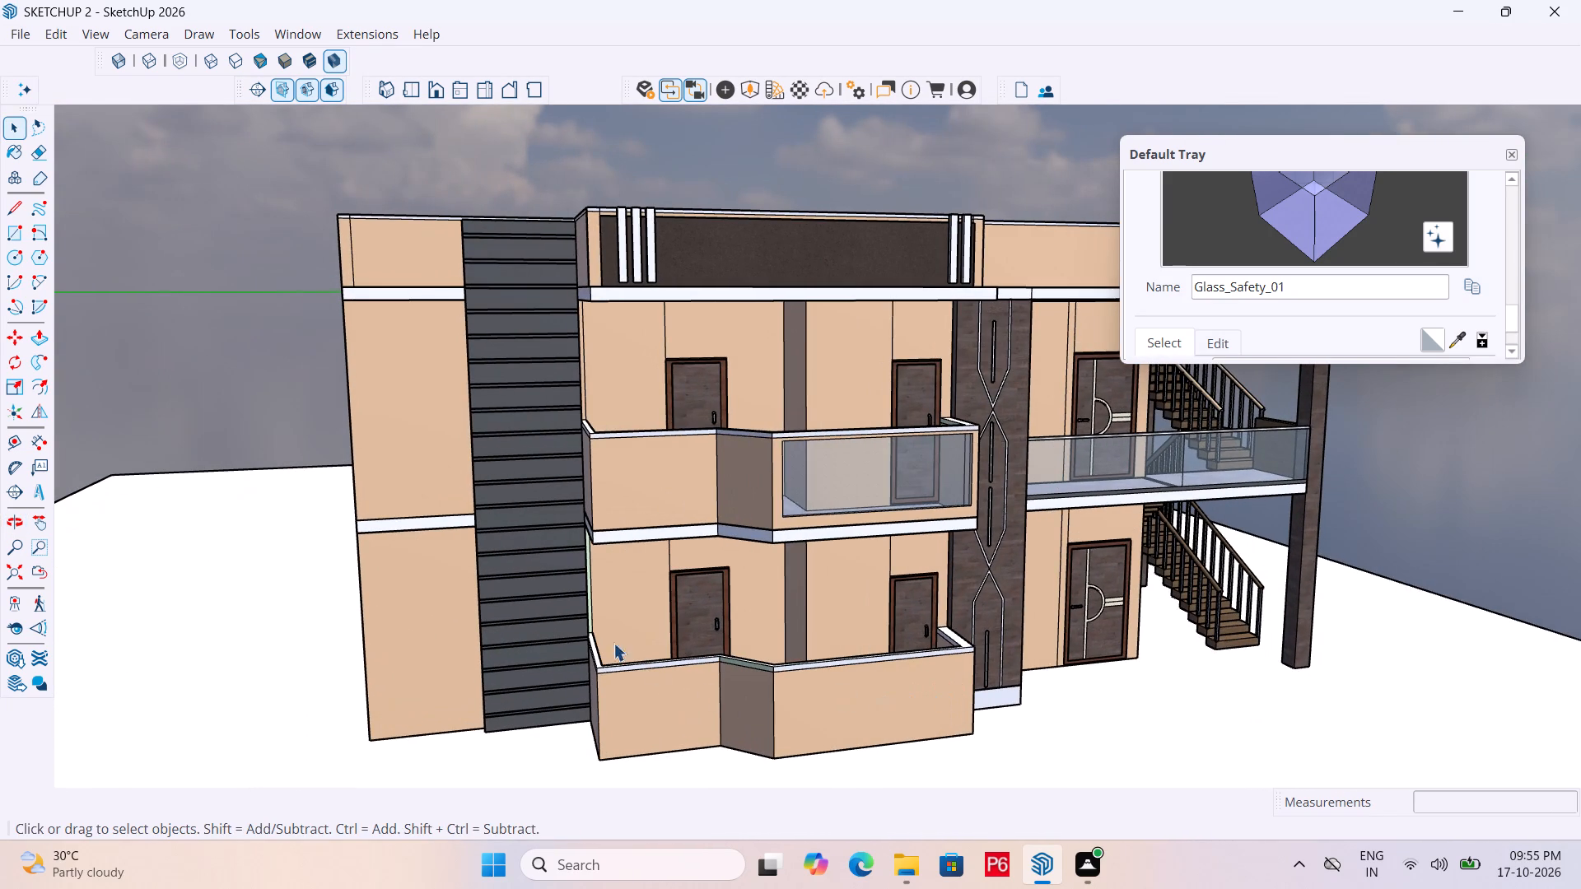
pyautogui.moveTo(555, 500); pyautogui.dragTo(750, 547, button='middle')
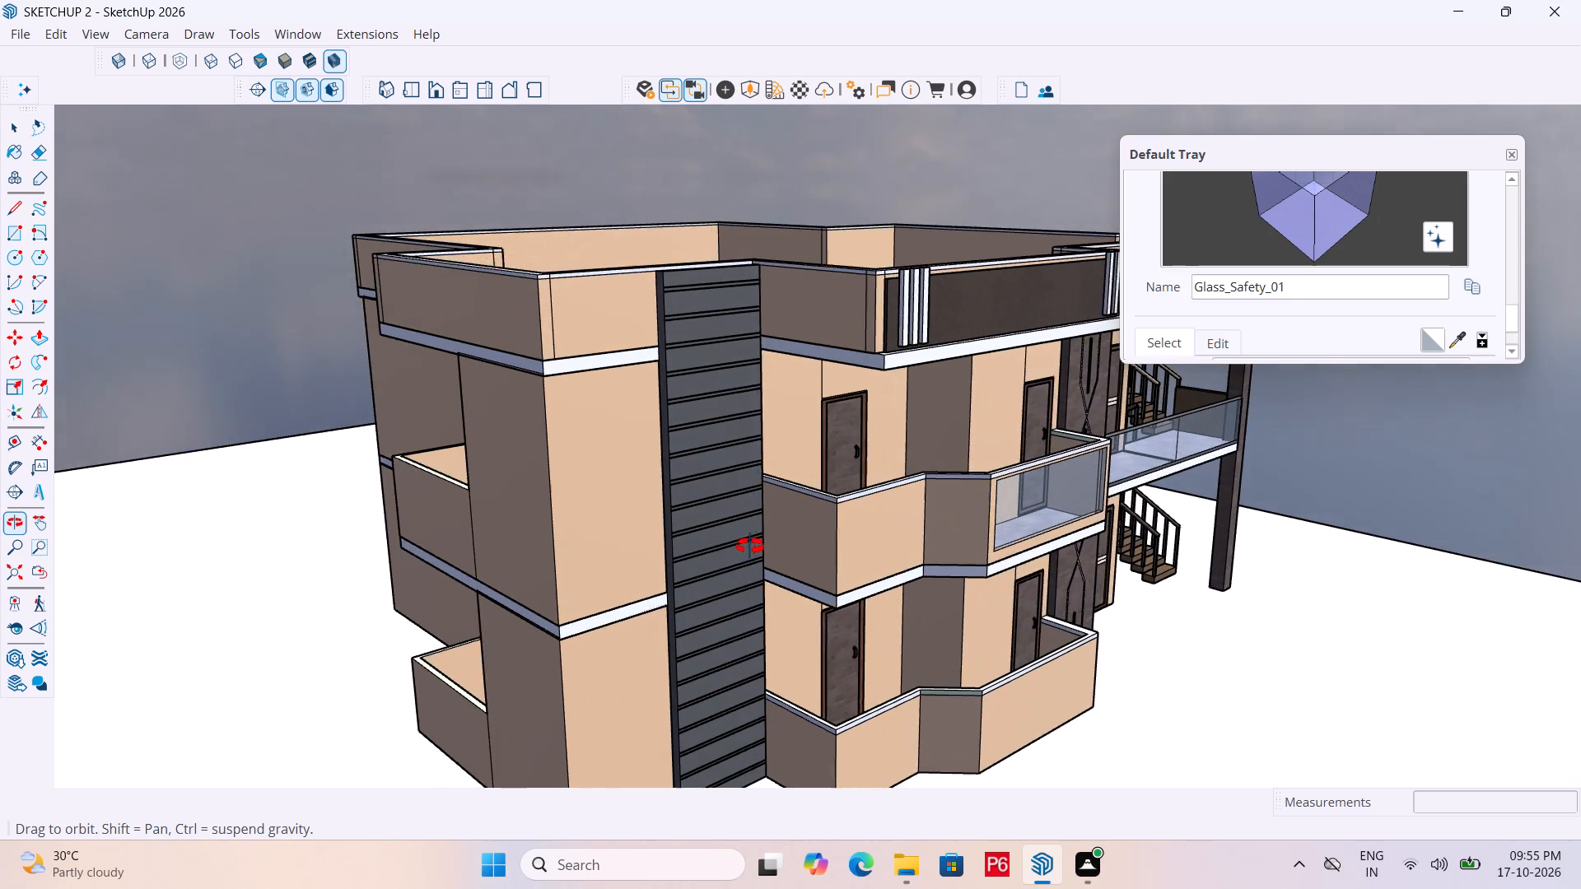
pyautogui.moveTo(750, 547); pyautogui.dragTo(695, 602, button='middle')
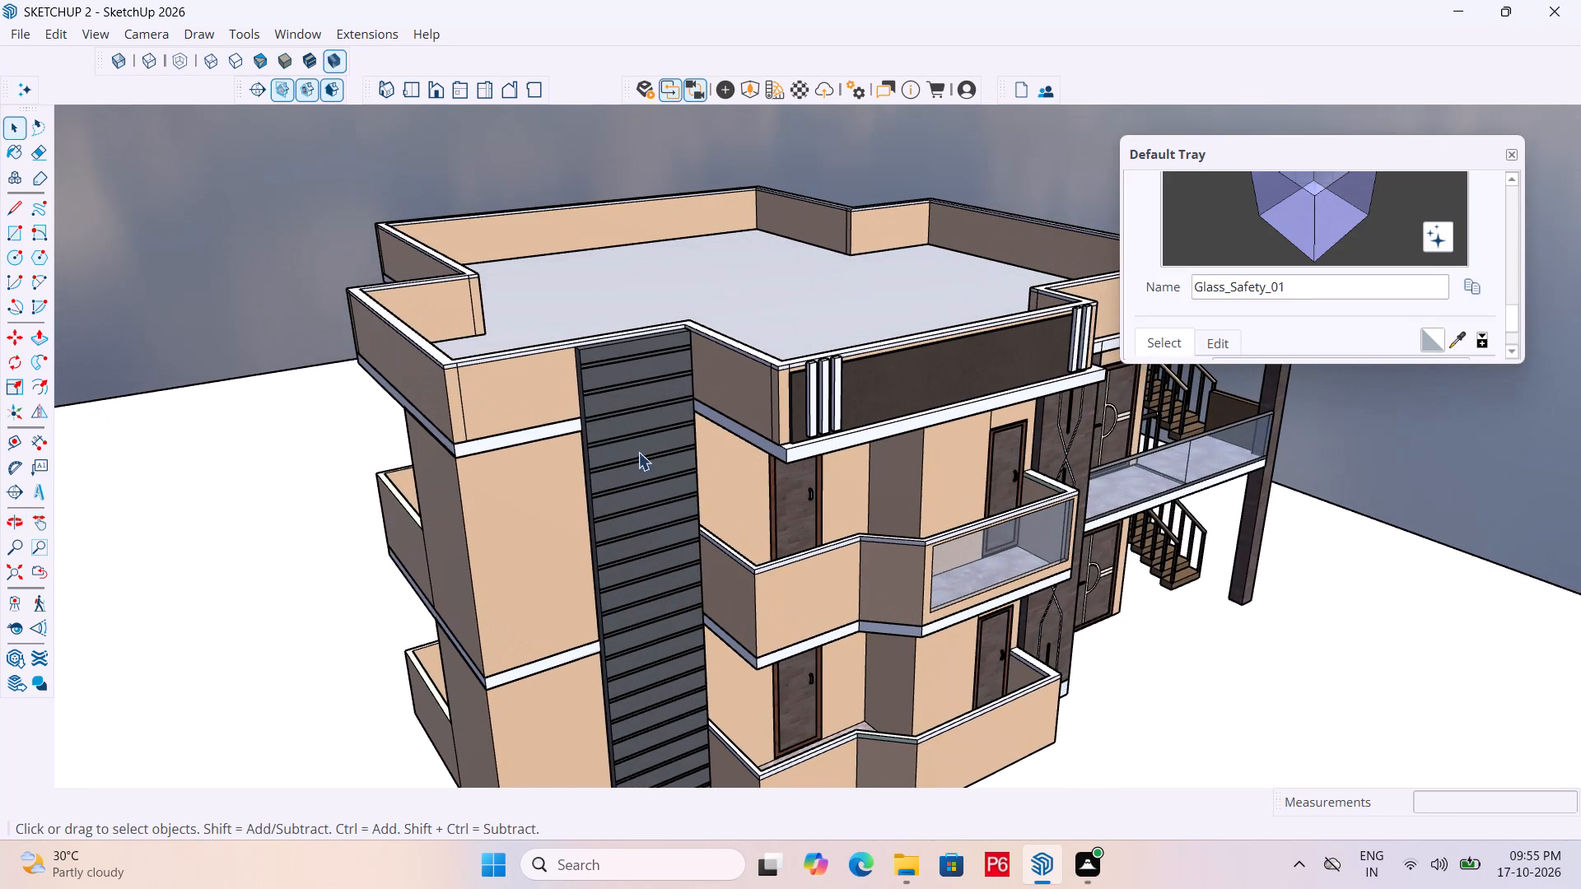
# Scale the tall dark grooved wall panel vertically by about 1.01 so its top reaches the parapet's top edge.
pyautogui.scroll(-2, 521, 446)
pyautogui.moveTo(618, 383); pyautogui.dragTo(632, 362, button='middle')
pyautogui.scroll(4, 618, 383)
pyautogui.click(623, 360)
pyautogui.scroll(5, 630, 331)
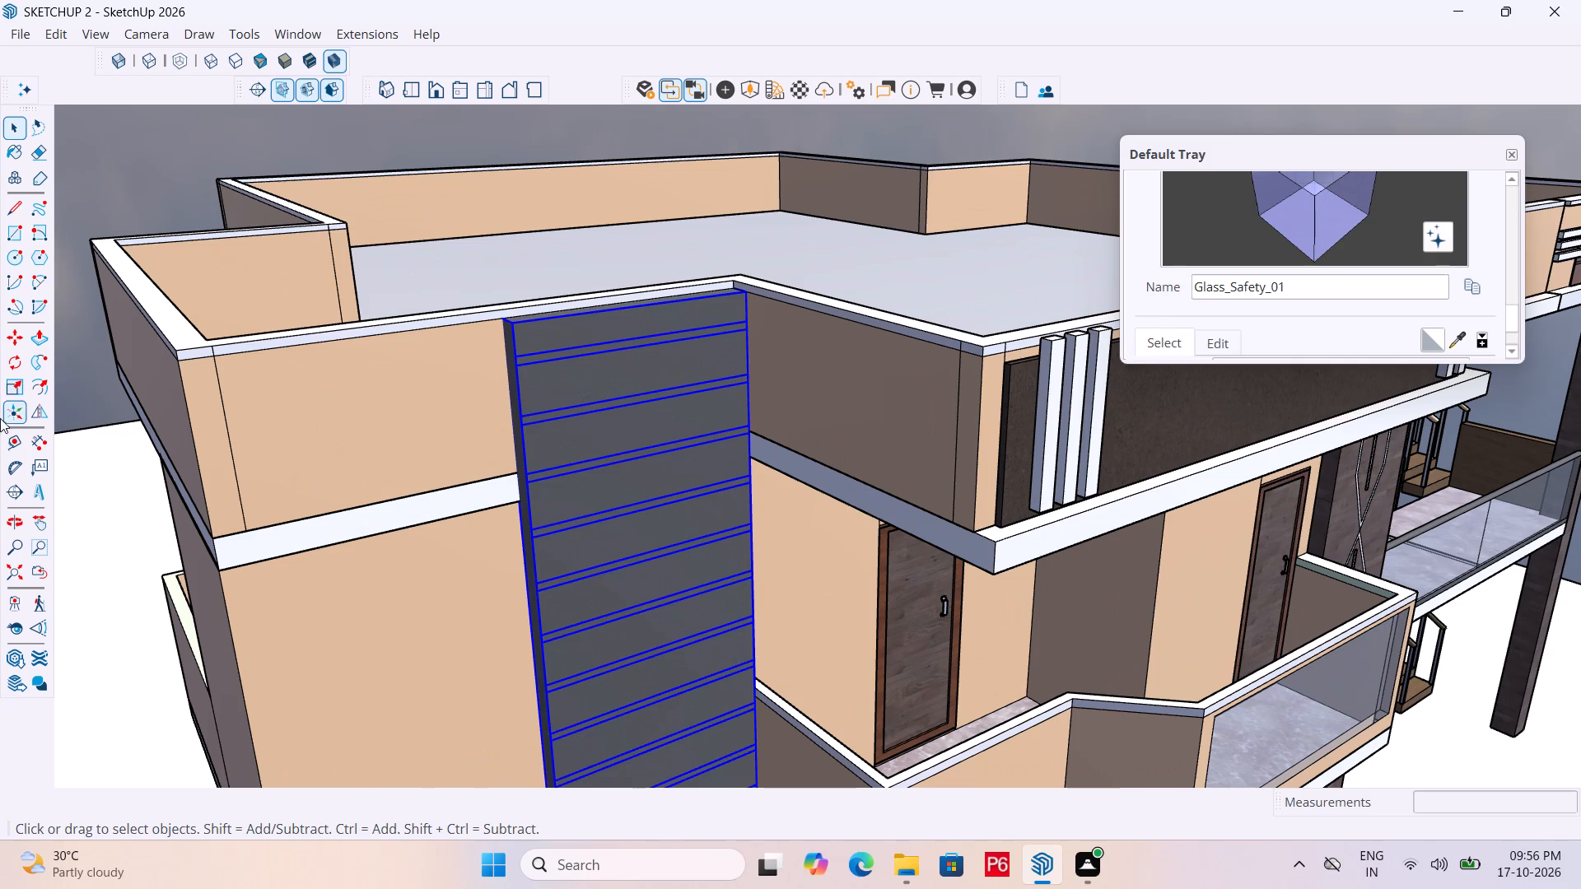
pyautogui.click(16, 388)
pyautogui.scroll(5, 570, 302)
pyautogui.moveTo(670, 302); pyautogui.dragTo(699, 363, button='middle')
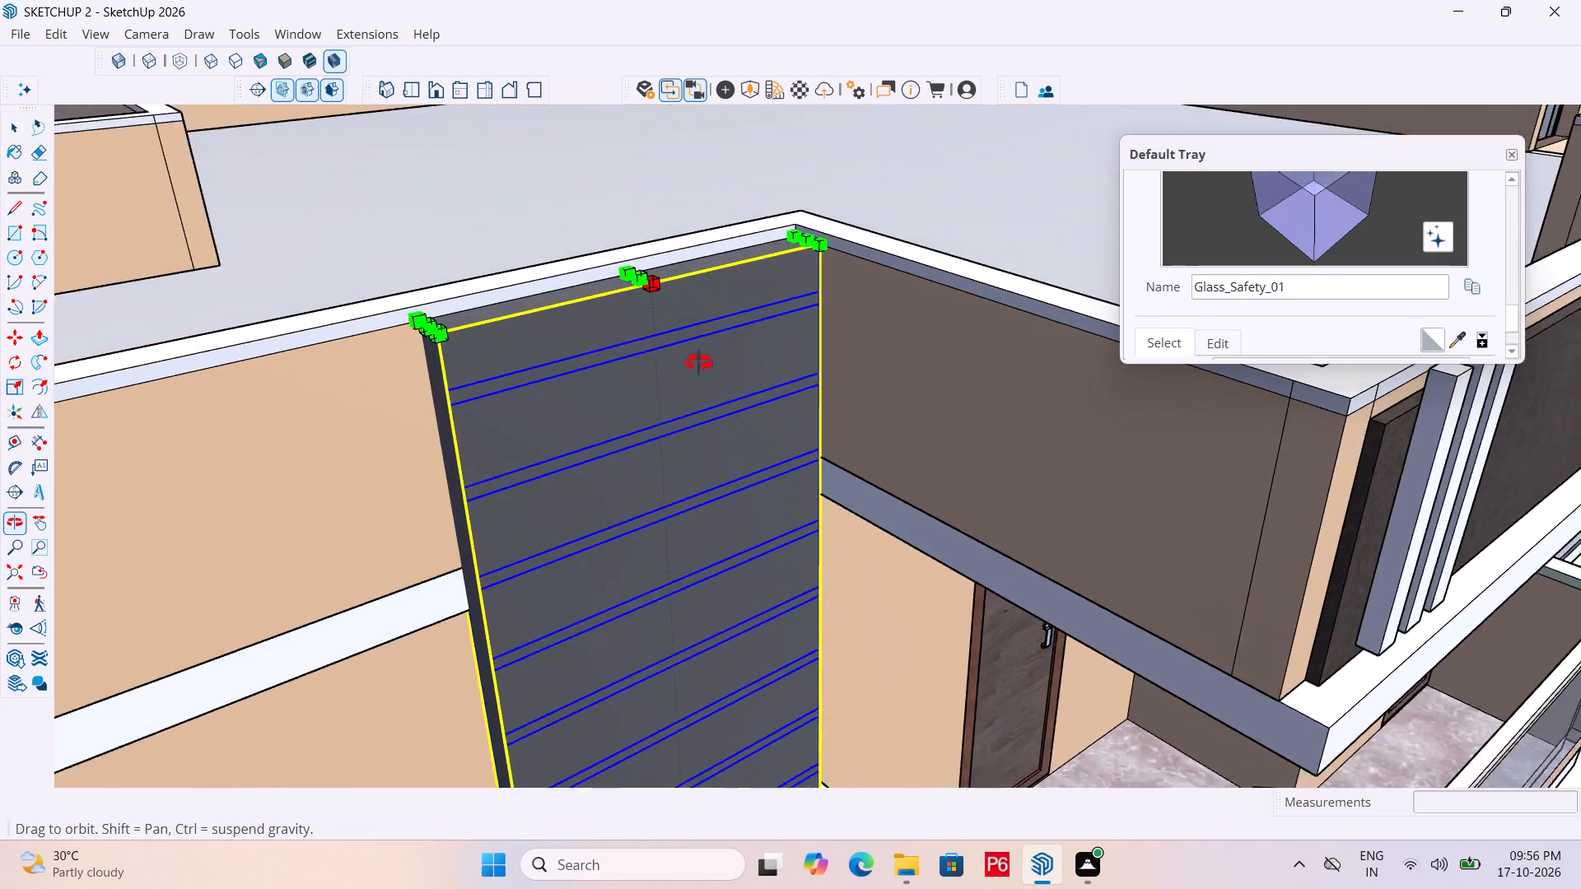
pyautogui.moveTo(699, 363); pyautogui.dragTo(750, 421, button='middle')
pyautogui.scroll(5, 601, 235)
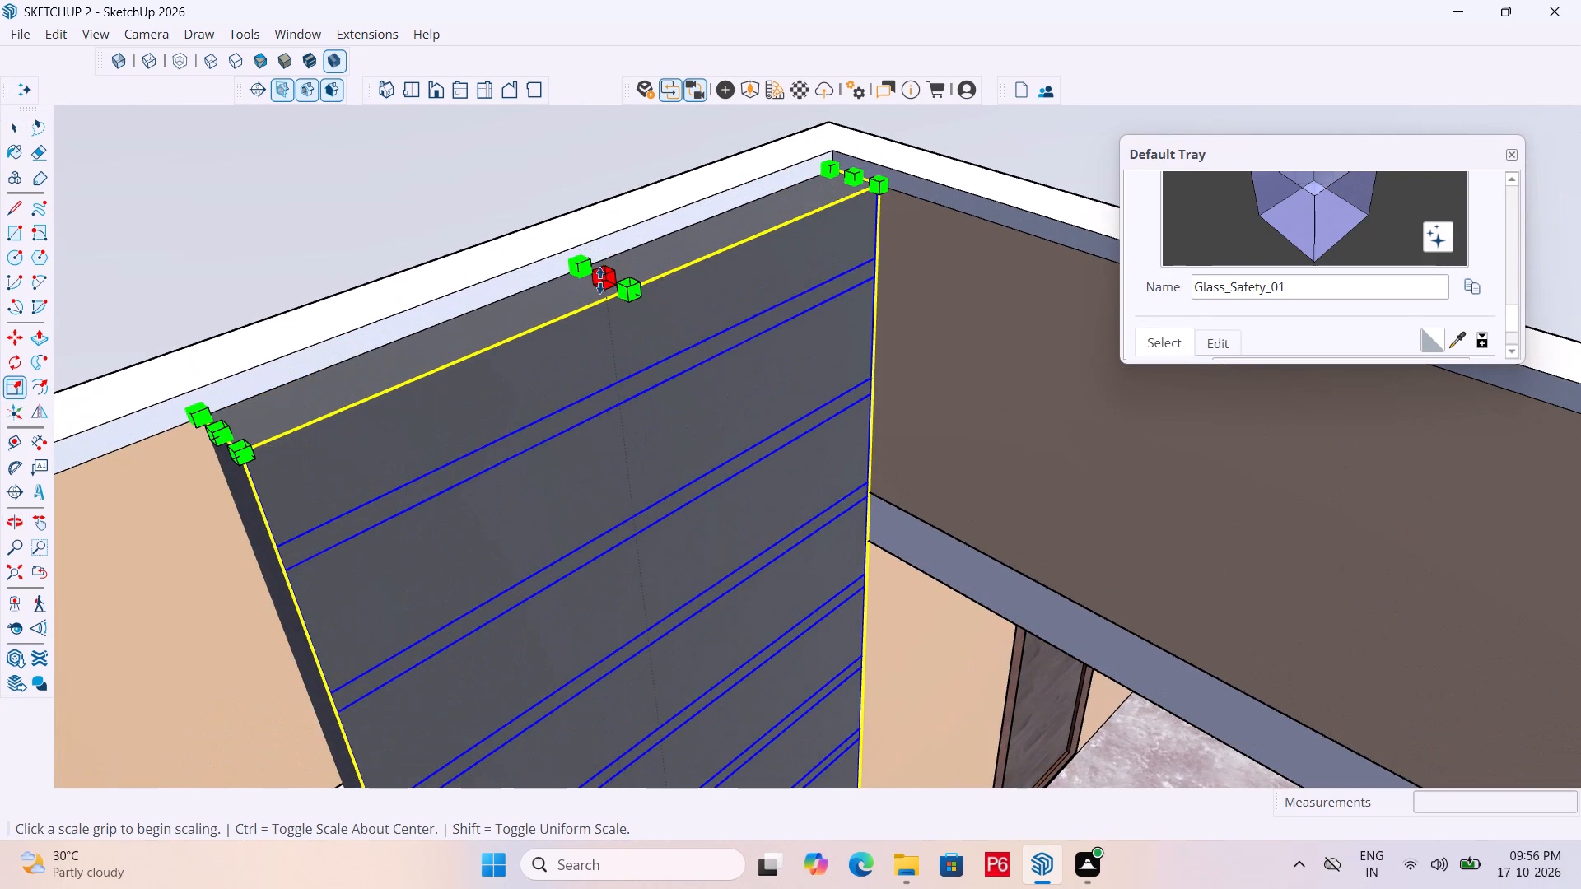
pyautogui.click(605, 283)
pyautogui.doubleClick(152, 383)
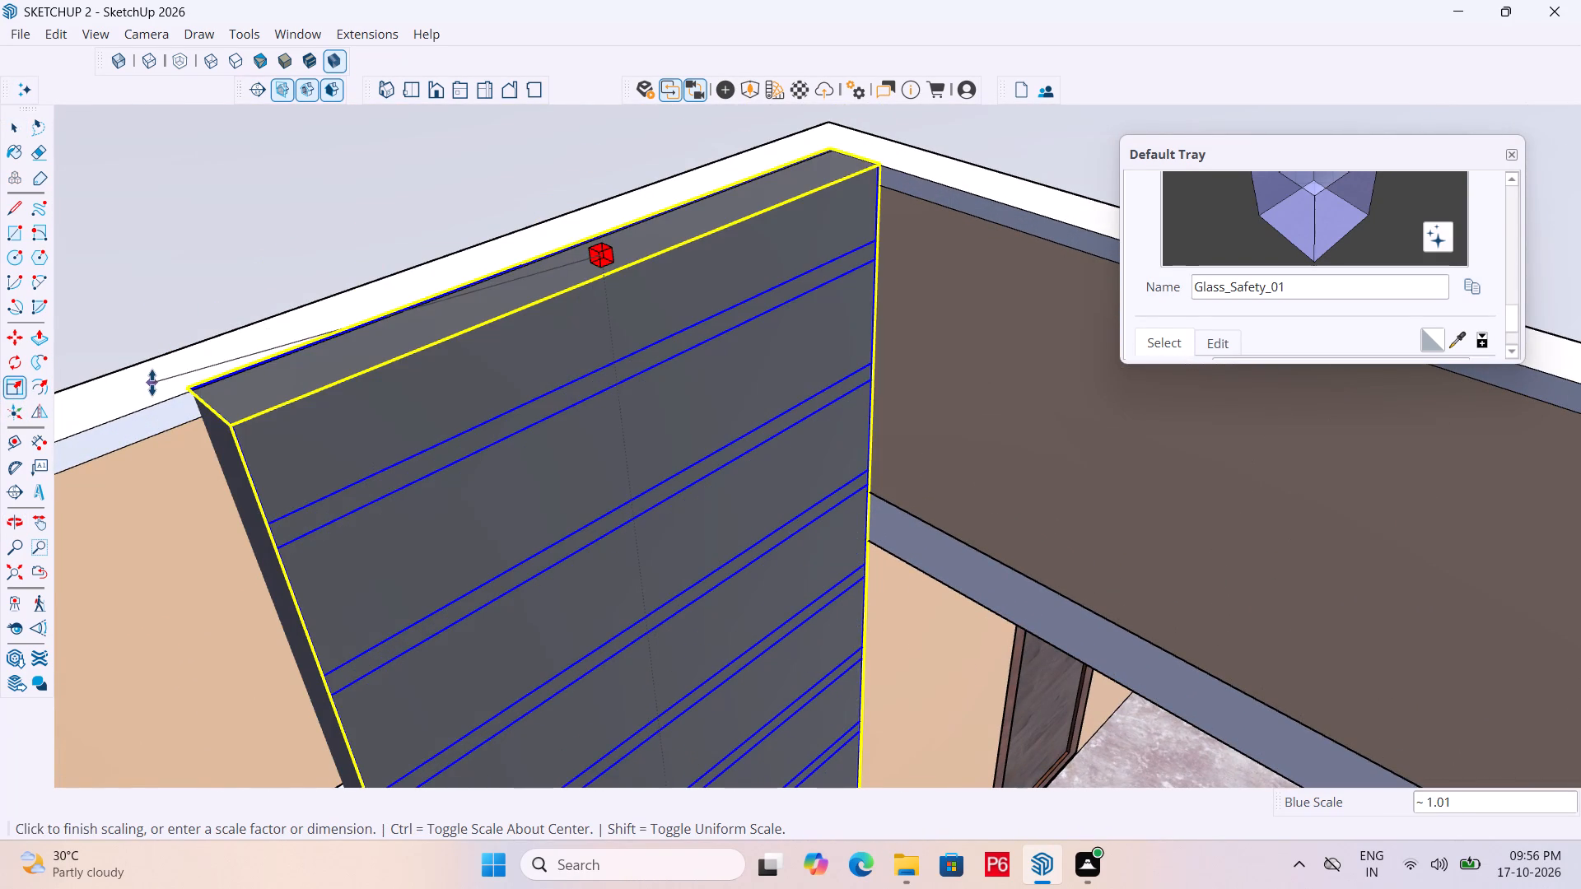
pyautogui.scroll(-5, 501, 379)
pyautogui.moveTo(450, 413); pyautogui.dragTo(324, 303, button='middle')
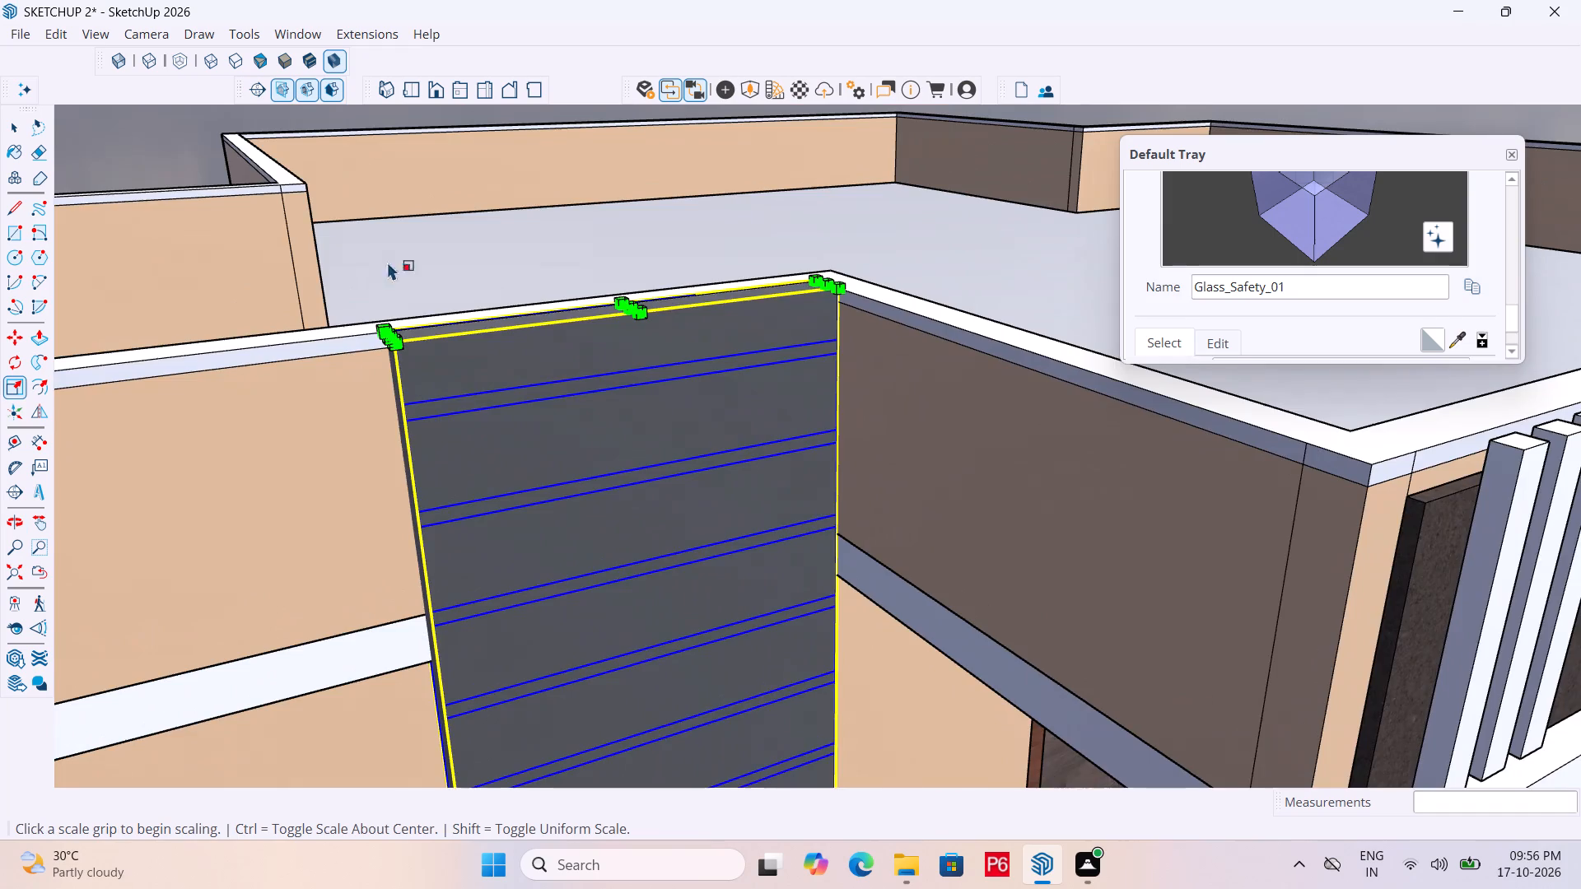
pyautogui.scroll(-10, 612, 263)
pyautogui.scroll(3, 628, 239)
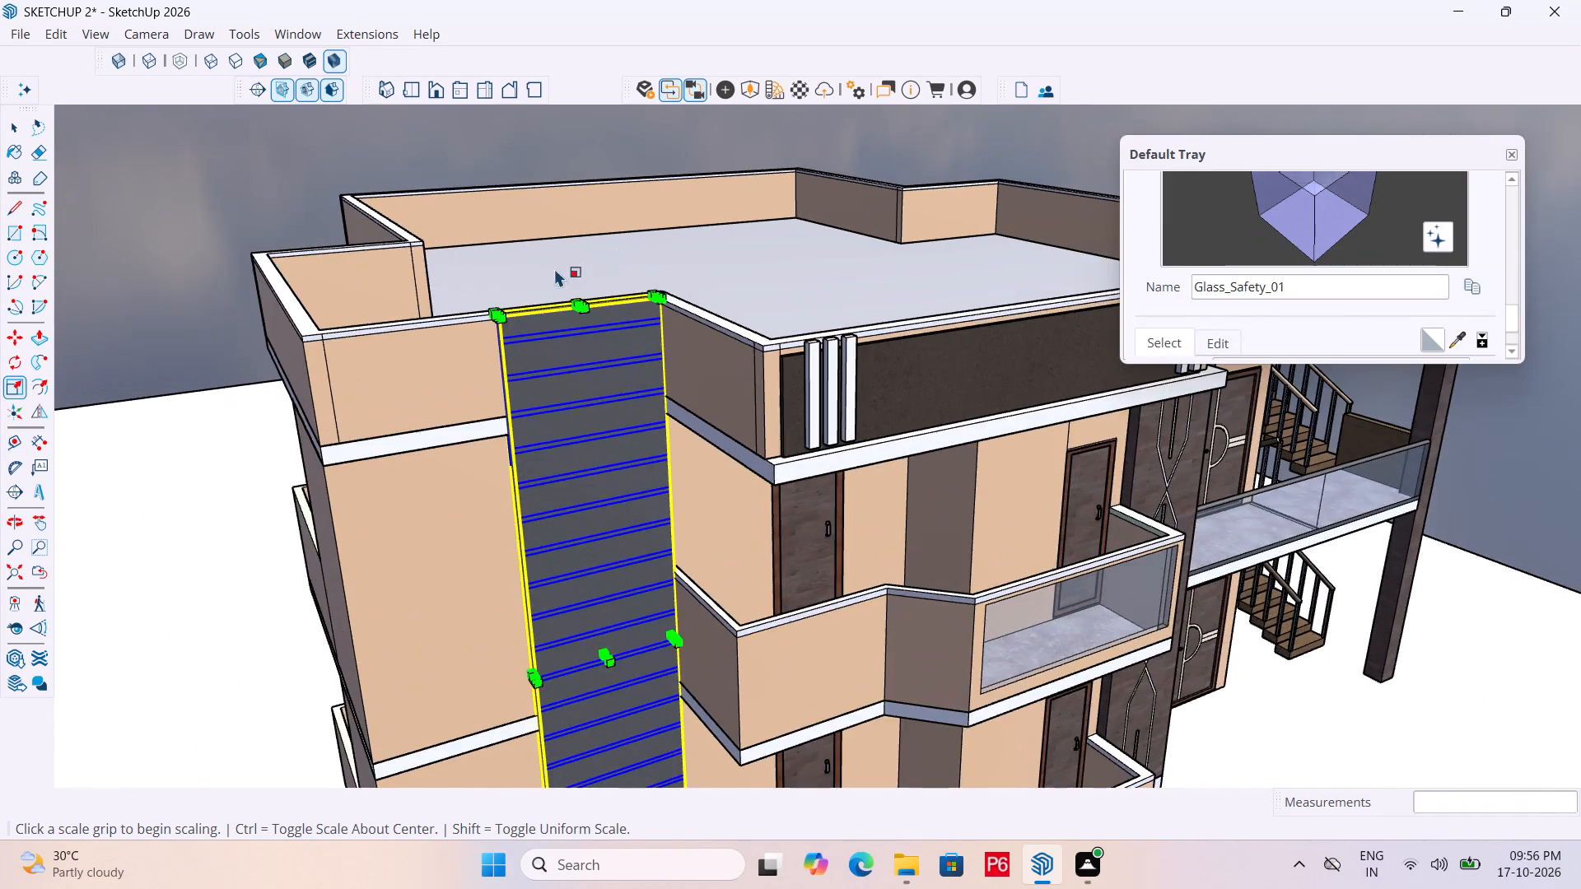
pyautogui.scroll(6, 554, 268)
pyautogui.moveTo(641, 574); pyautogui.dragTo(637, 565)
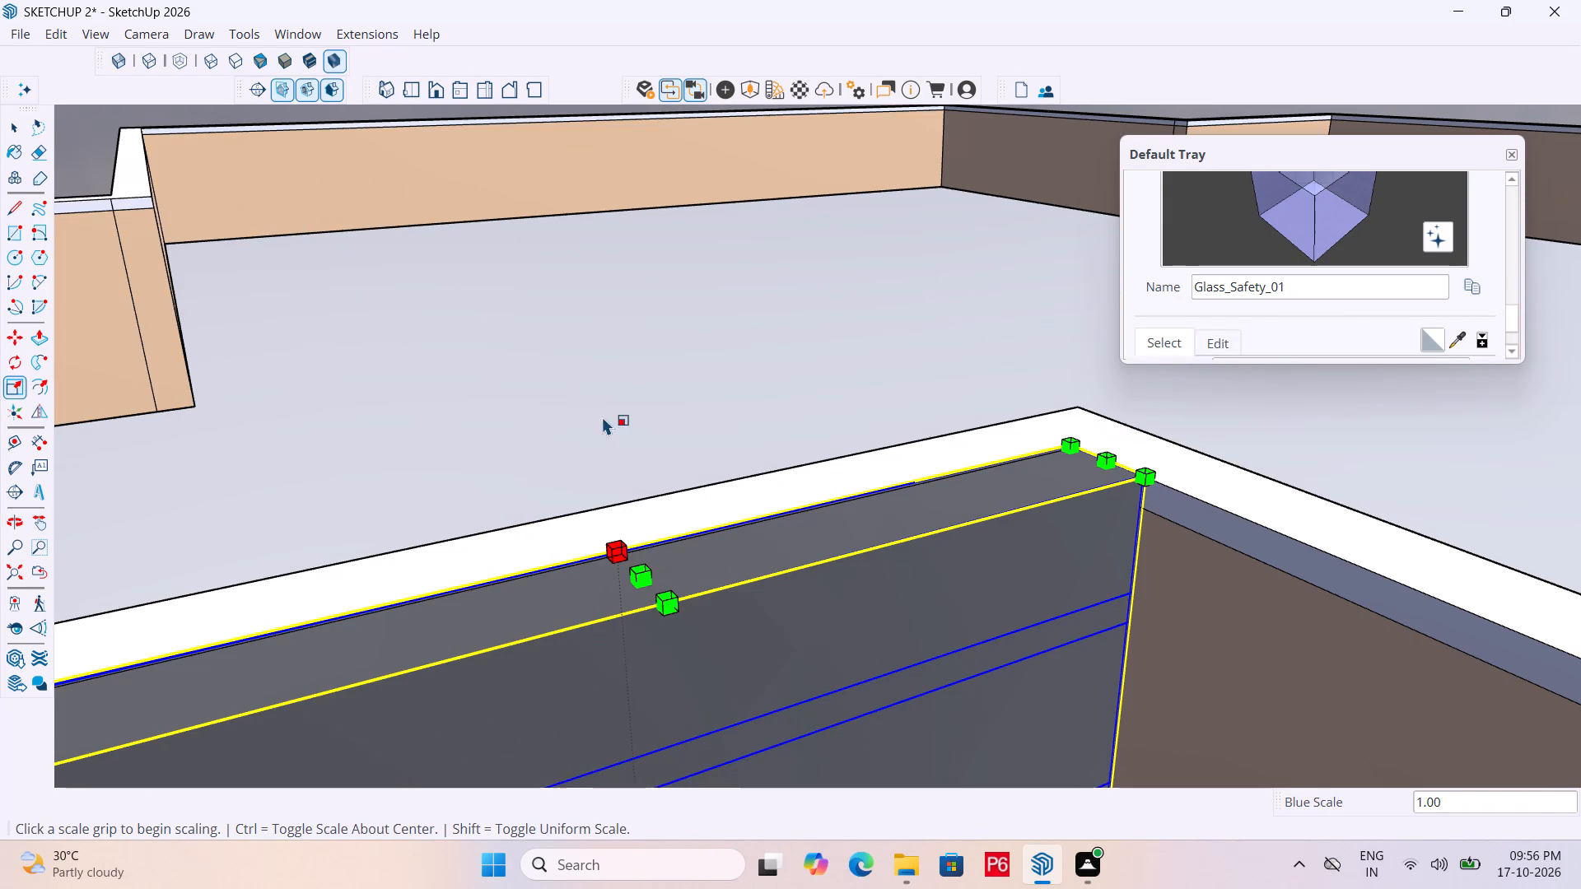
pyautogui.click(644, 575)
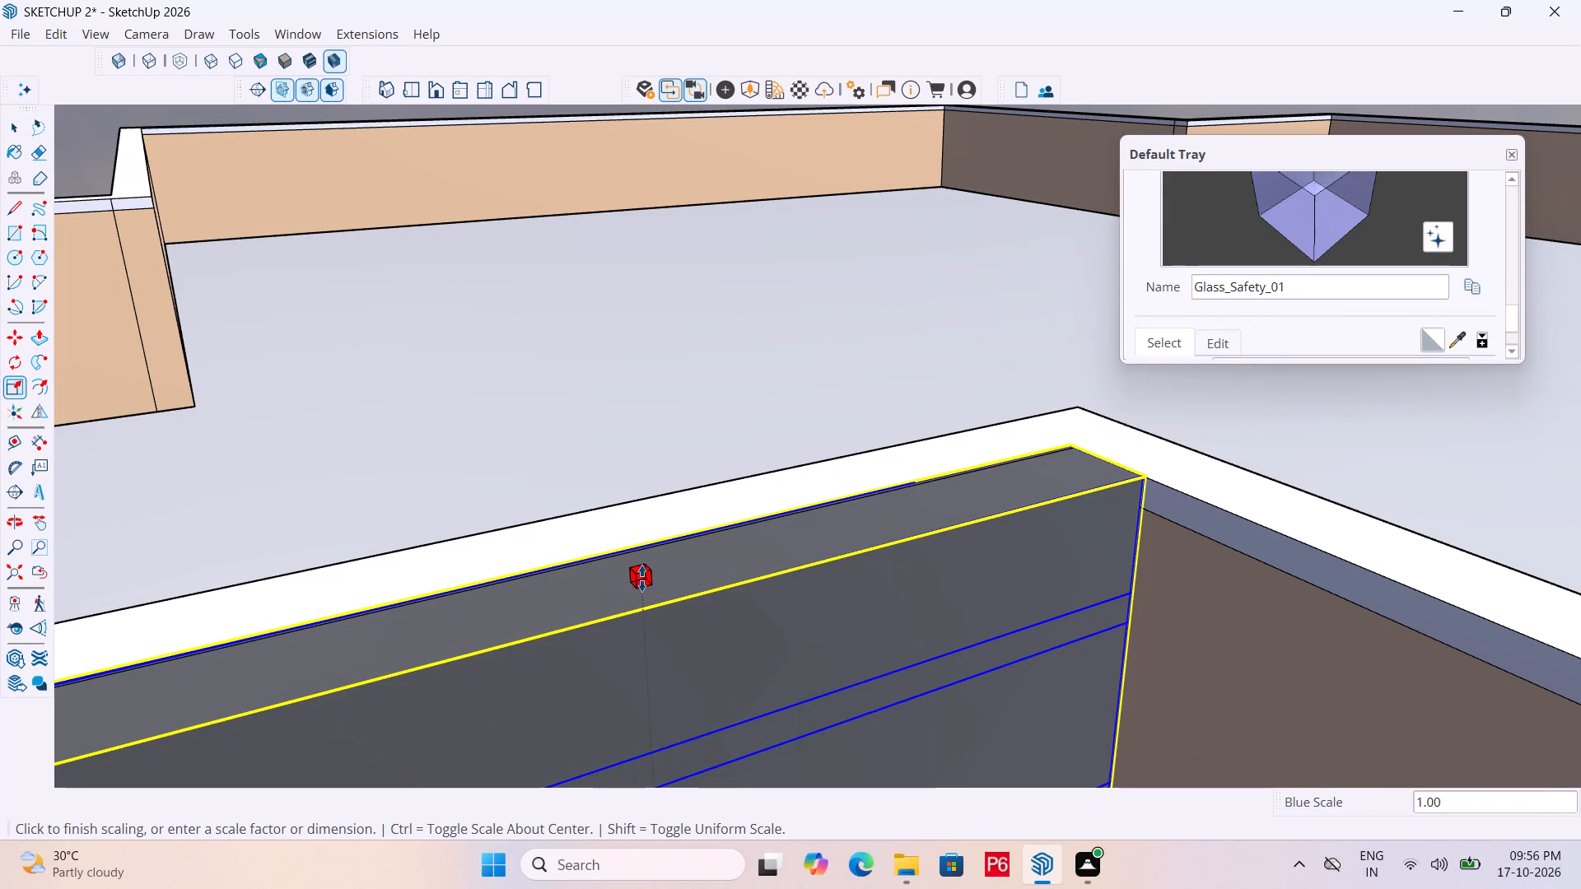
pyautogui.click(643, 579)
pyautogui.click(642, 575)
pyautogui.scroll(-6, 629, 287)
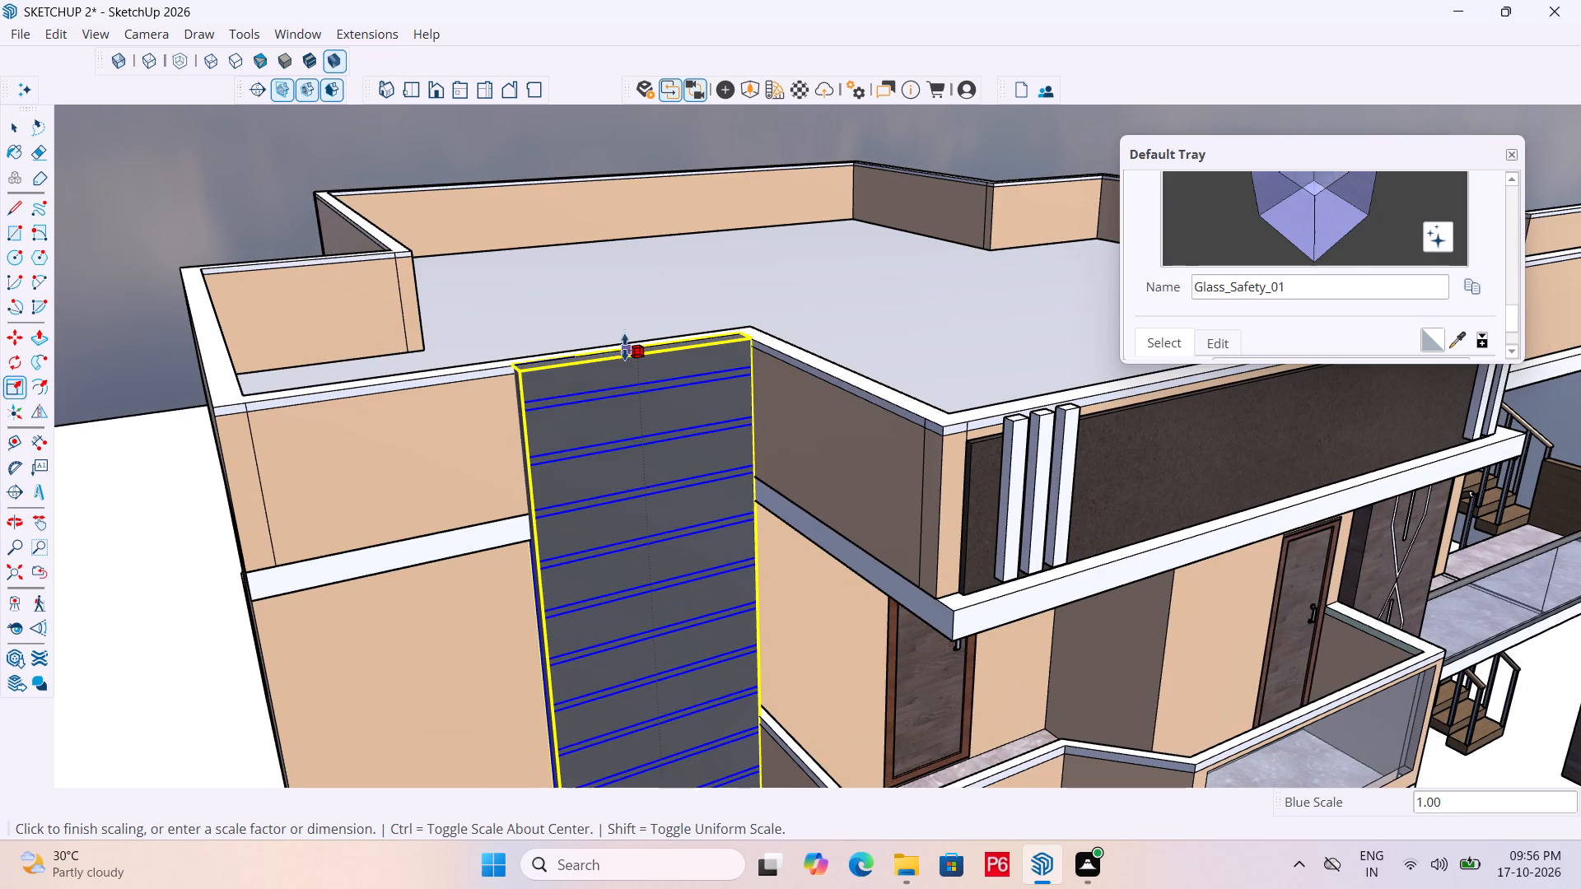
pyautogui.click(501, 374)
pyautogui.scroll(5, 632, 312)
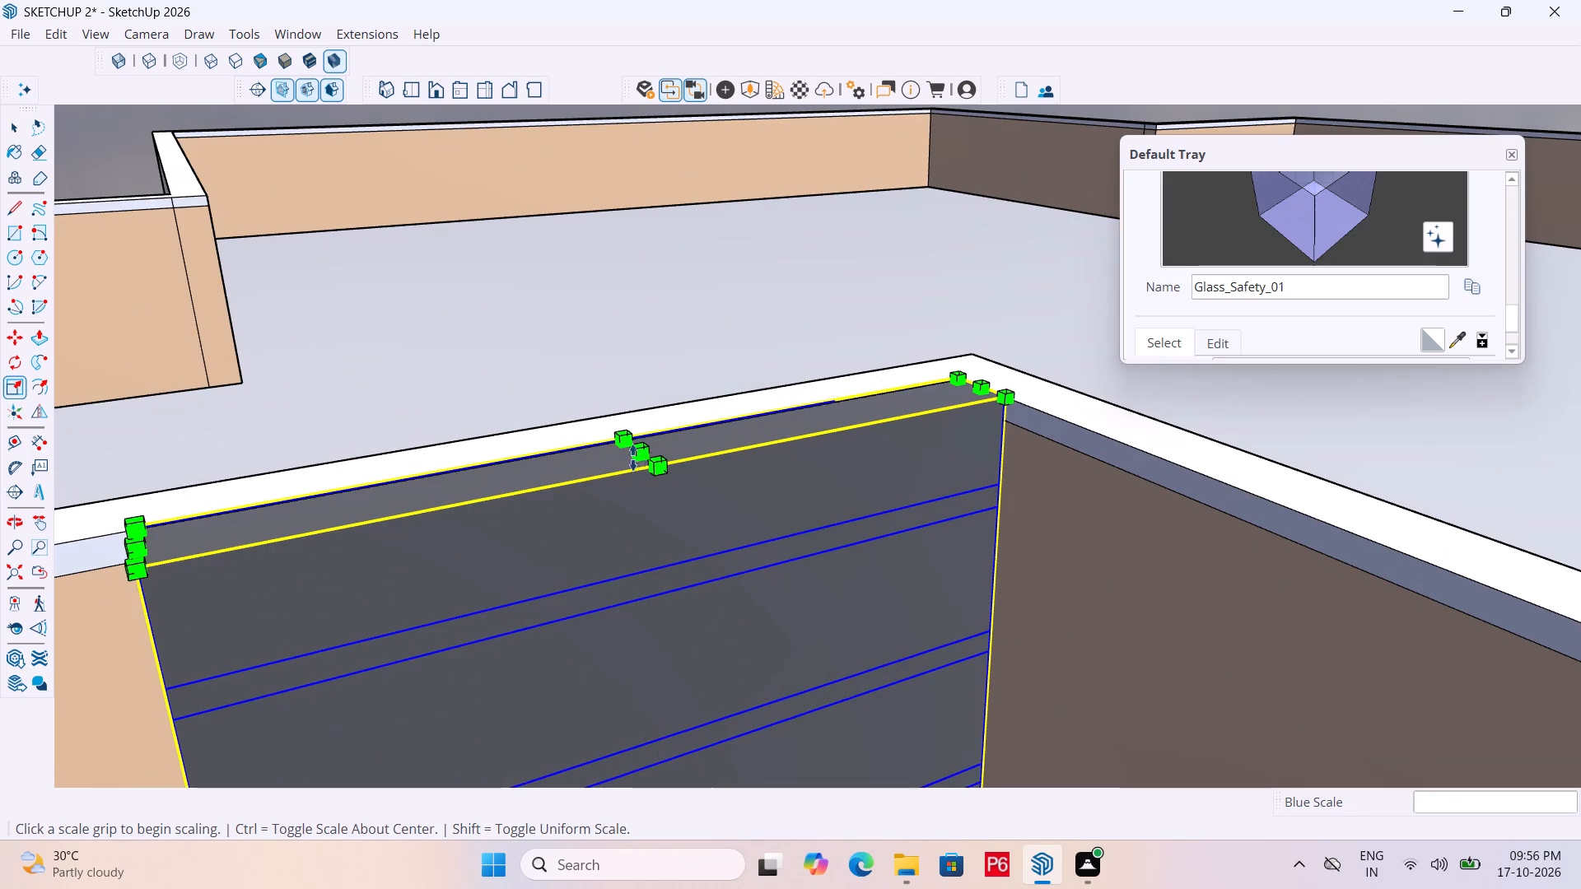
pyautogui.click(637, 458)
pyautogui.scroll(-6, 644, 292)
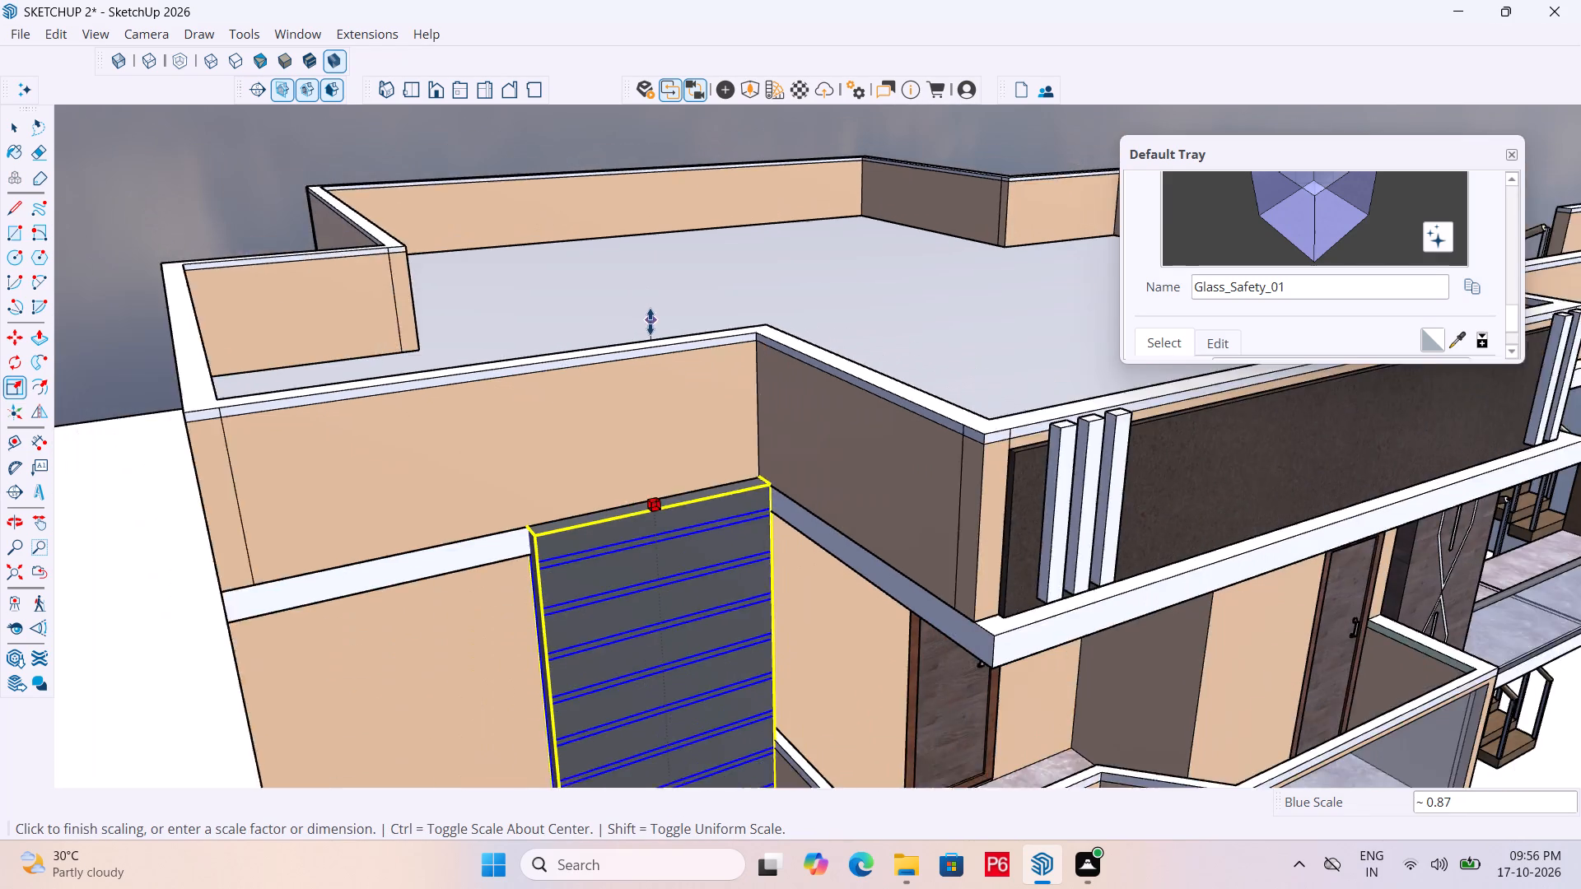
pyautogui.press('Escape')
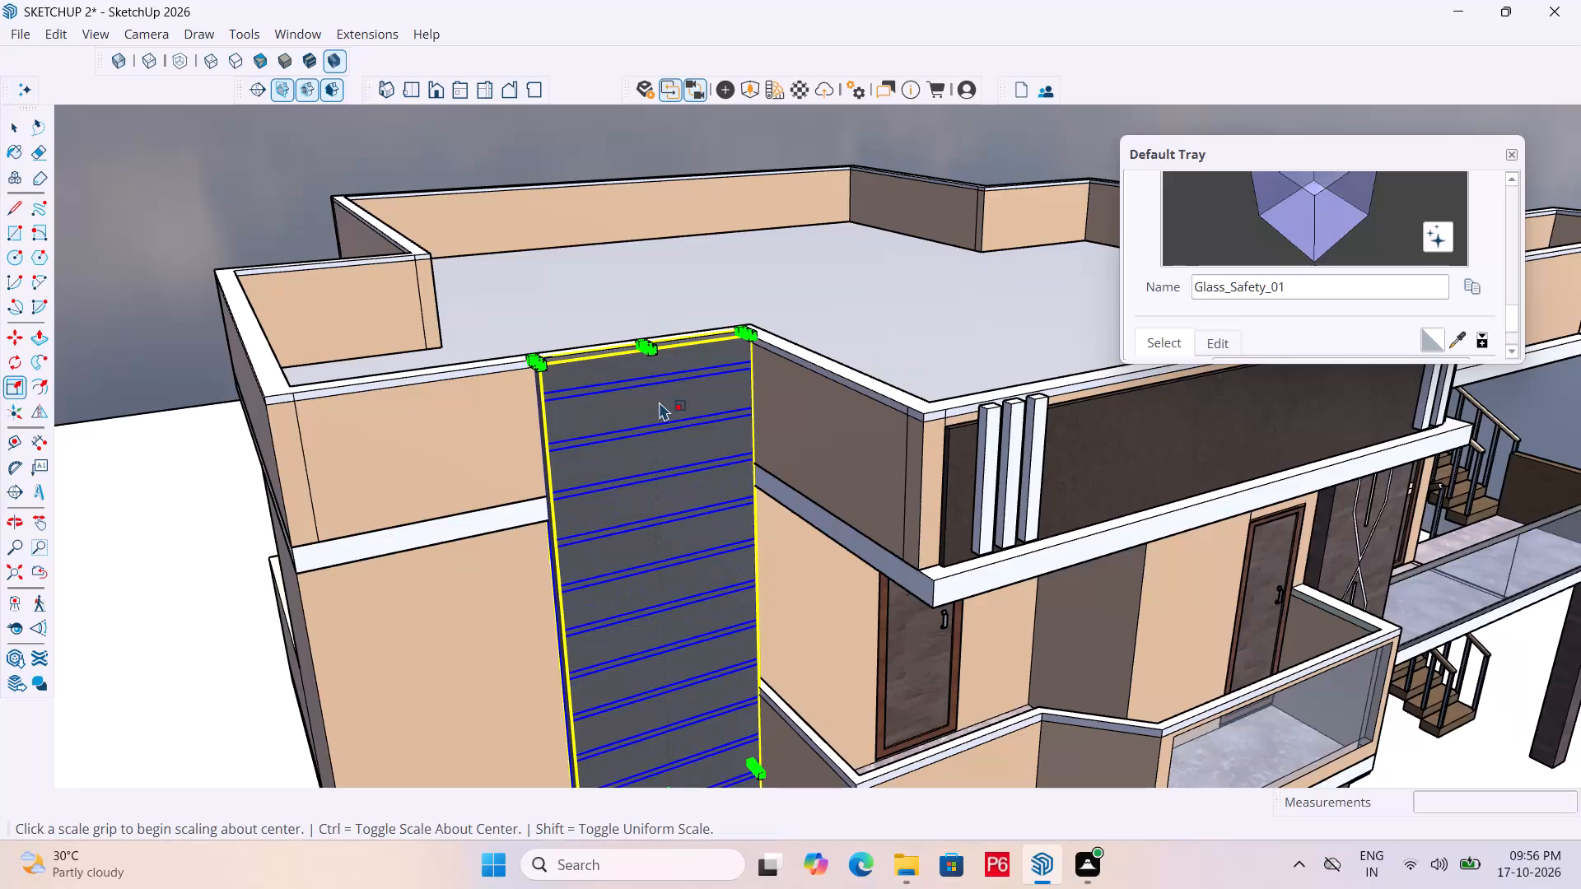
# Scale the tall dark grooved wall panel down vertically so its top meets the top edge of the roof-level white slab band.
pyautogui.scroll(6, 646, 321)
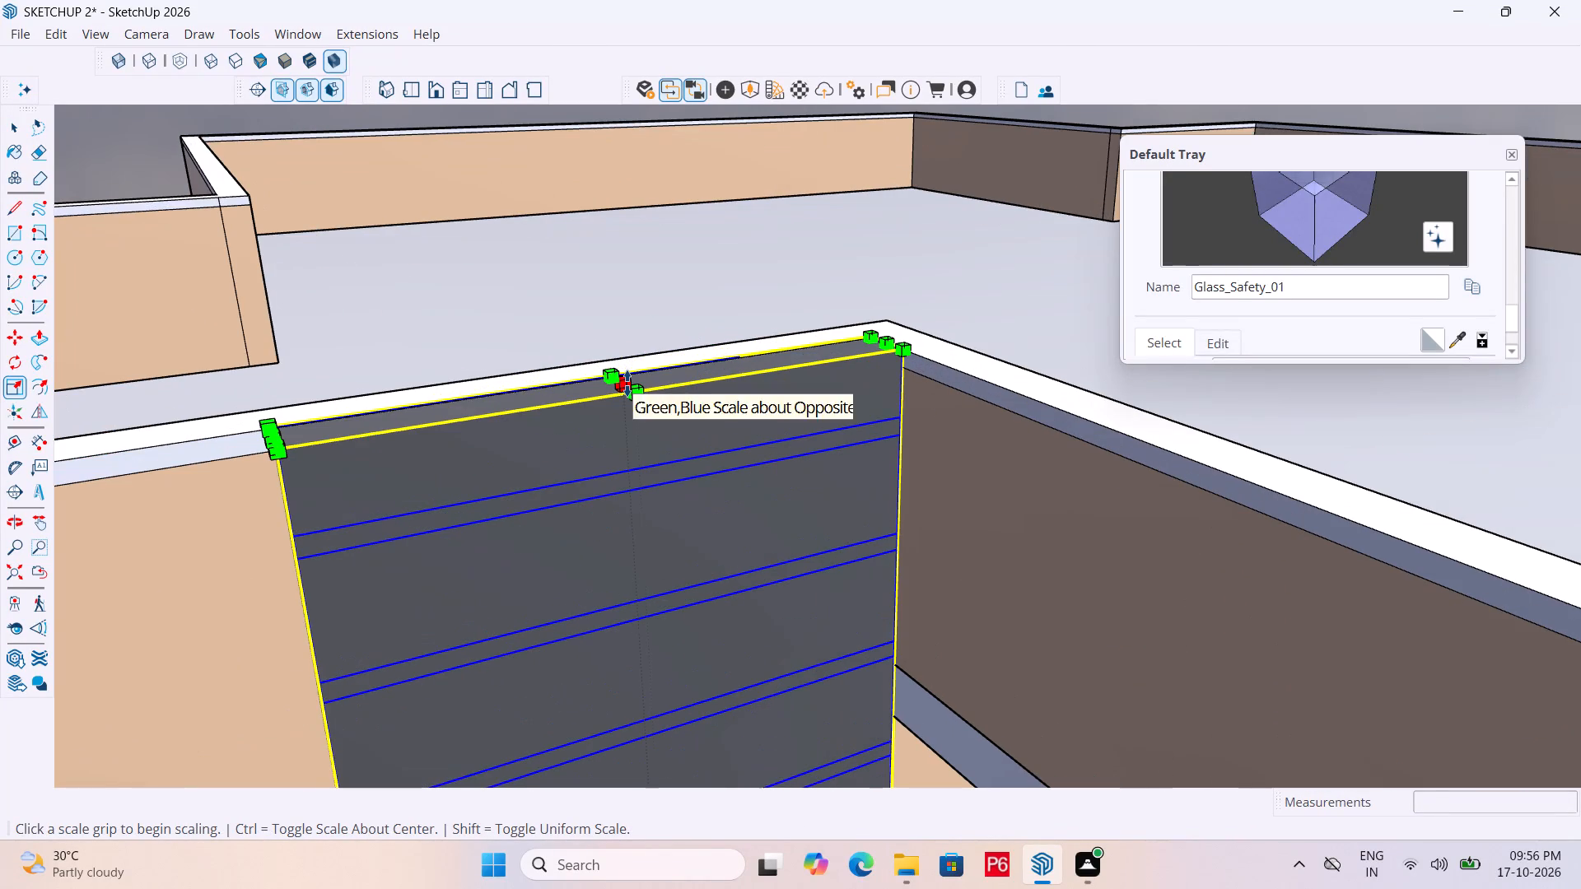
pyautogui.click(627, 384)
pyautogui.scroll(-7, 660, 501)
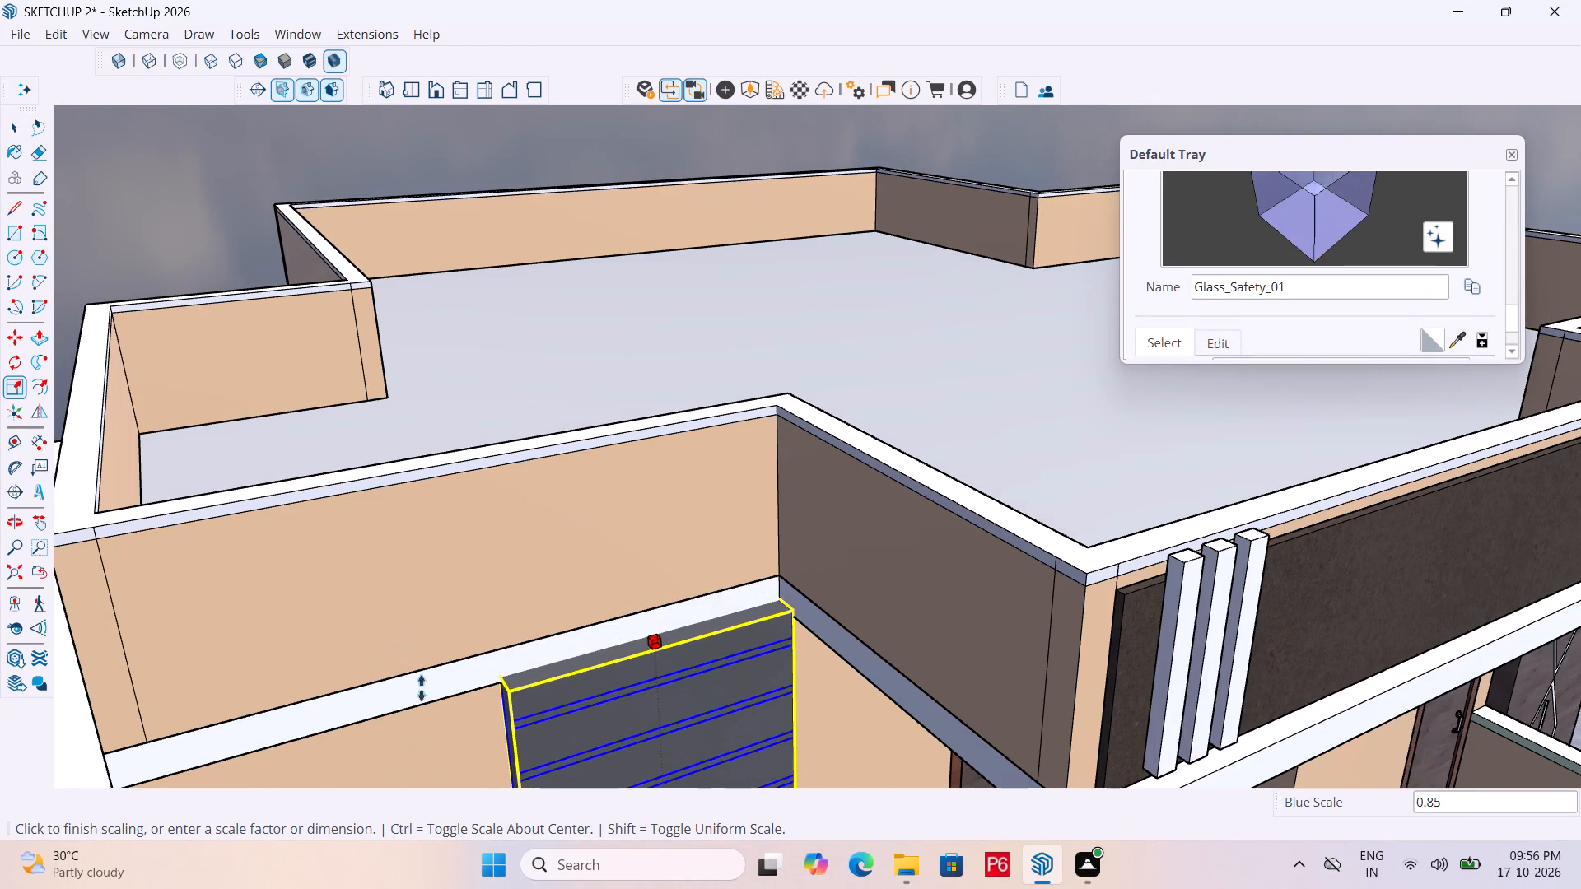
pyautogui.click(482, 659)
pyautogui.scroll(-9, 542, 307)
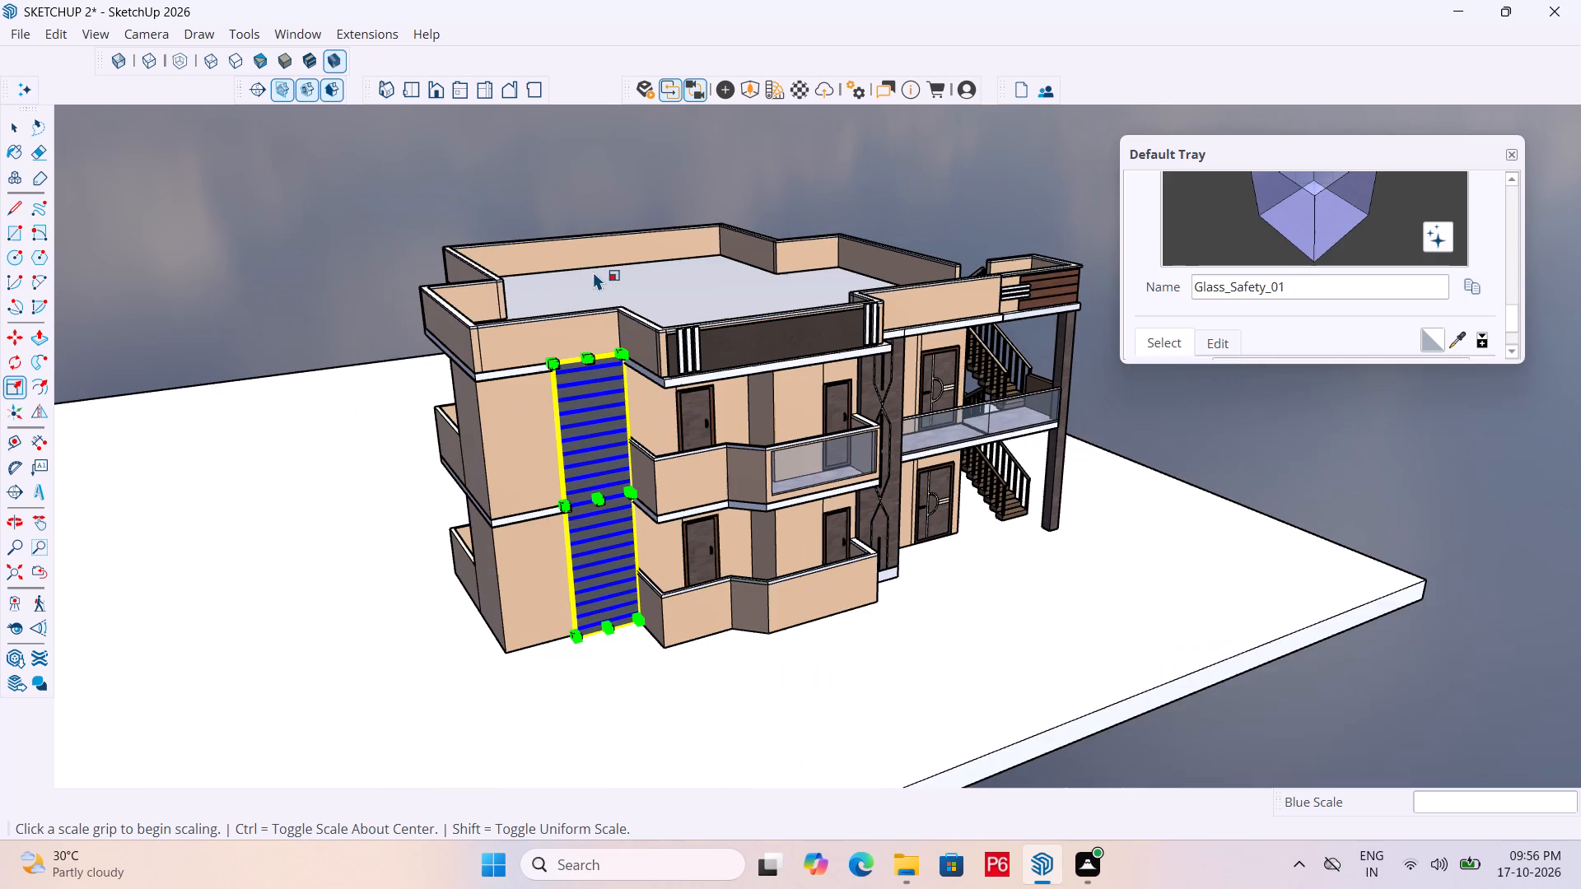
# Save the model with the shortened grooved panel, and clear the selection.
pyautogui.hotkey('ctrl', 's')
pyautogui.hotkey('ctrl', 's')
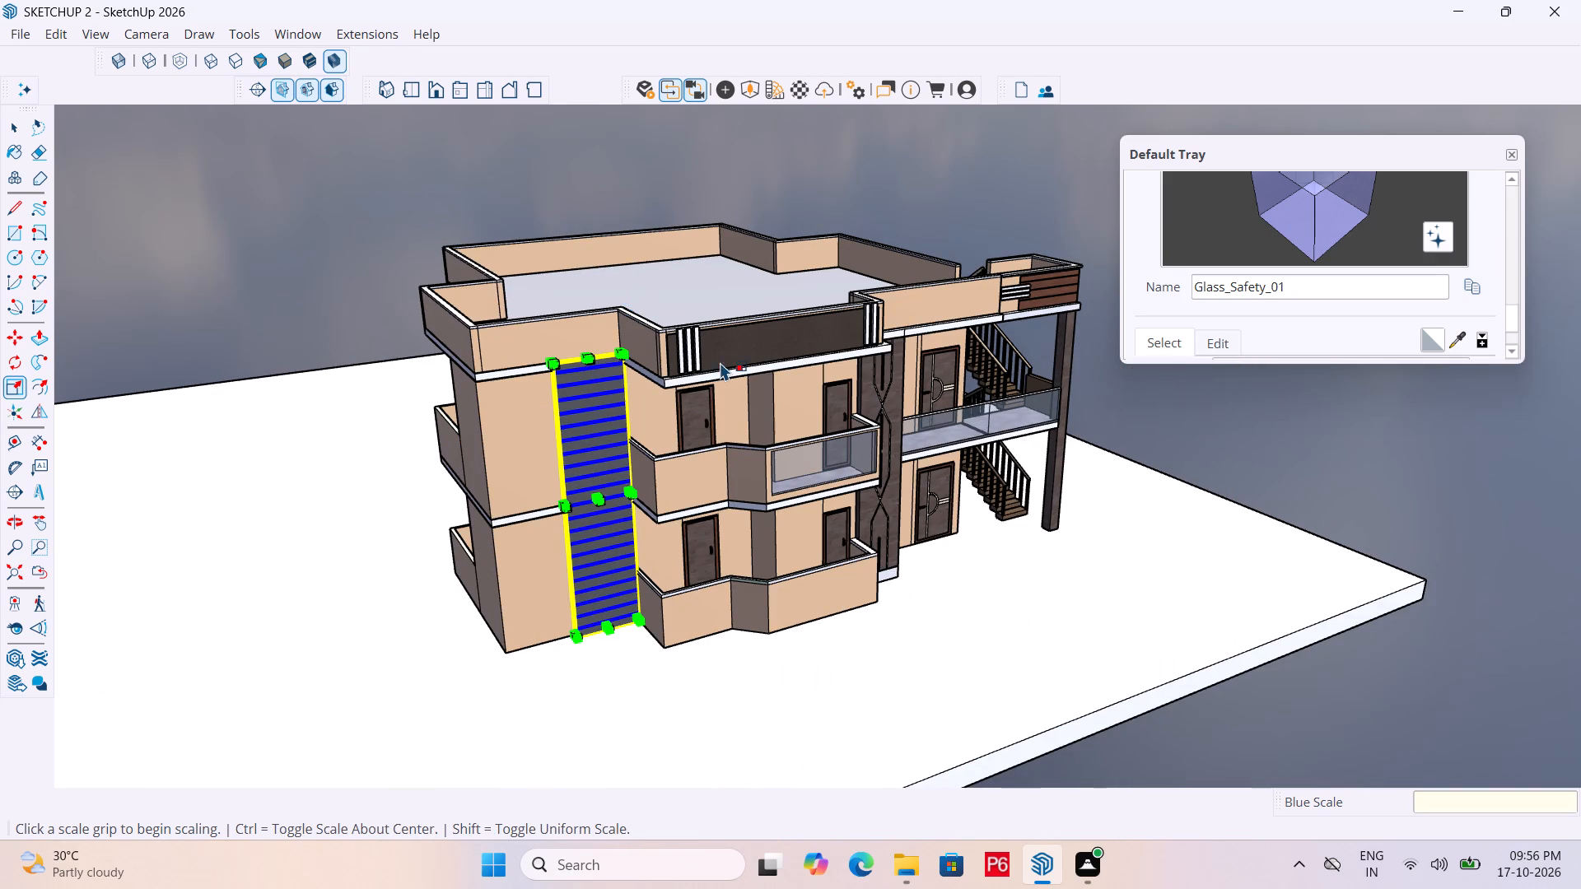
pyautogui.press('space')
pyautogui.click(1448, 490)
pyautogui.click(1438, 486)
# Open the roof-level white slab band group for editing next to the top of the grooved wall panel.
pyautogui.moveTo(1325, 474); pyautogui.dragTo(1126, 450, button='middle')
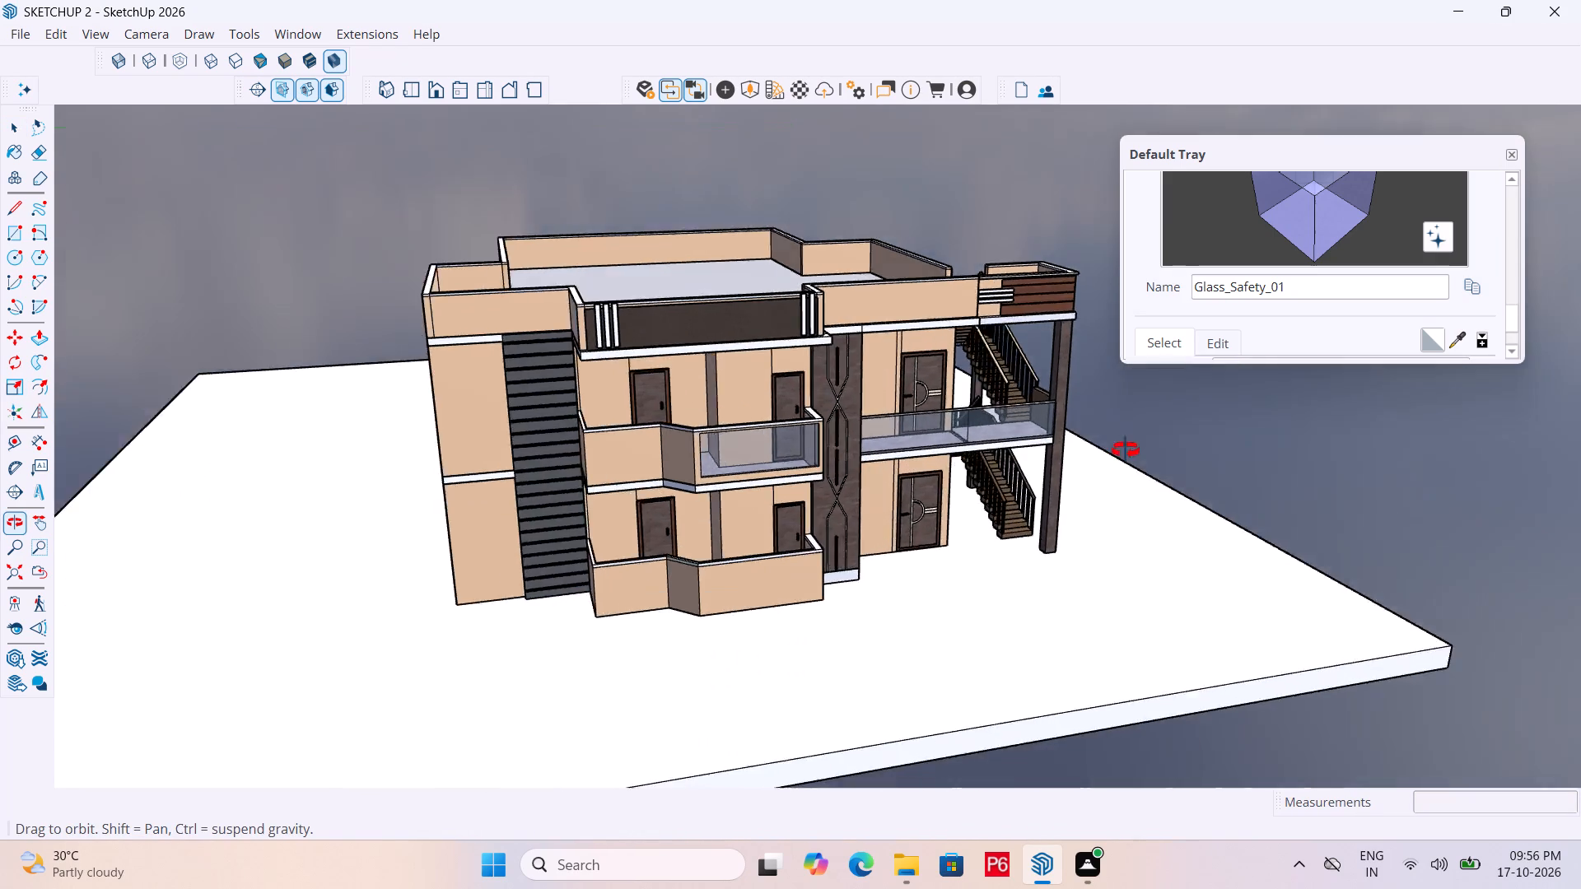
pyautogui.moveTo(1126, 450); pyautogui.dragTo(1208, 418, button='middle')
pyautogui.moveTo(532, 370); pyautogui.dragTo(727, 334, button='middle')
pyautogui.scroll(3, 784, 360)
pyautogui.scroll(5, 628, 277)
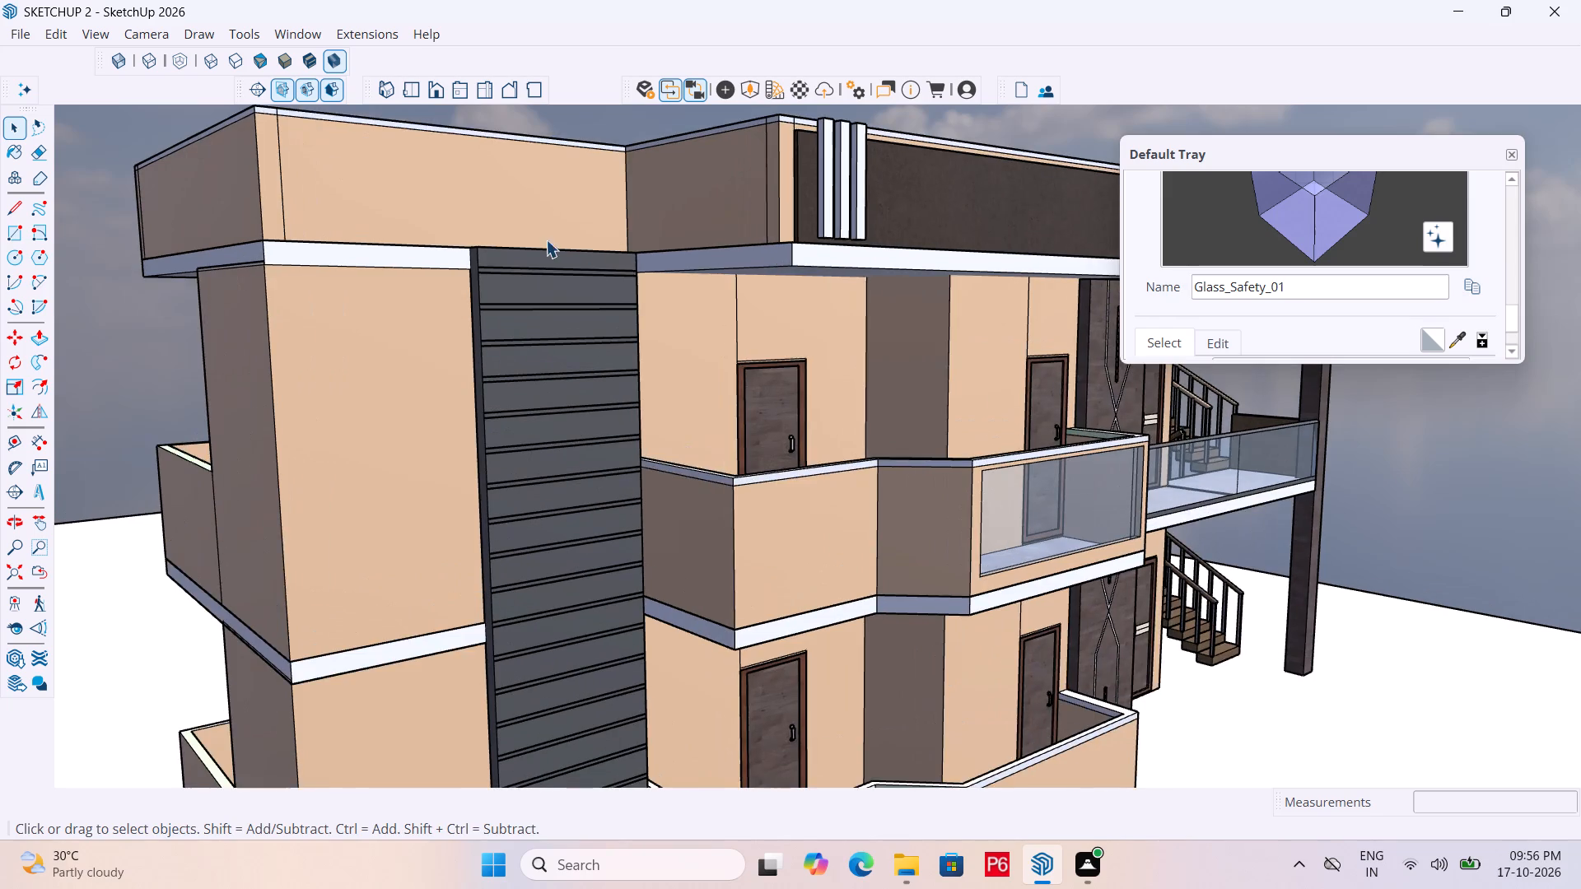
pyautogui.moveTo(546, 240); pyautogui.dragTo(688, 398, button='middle')
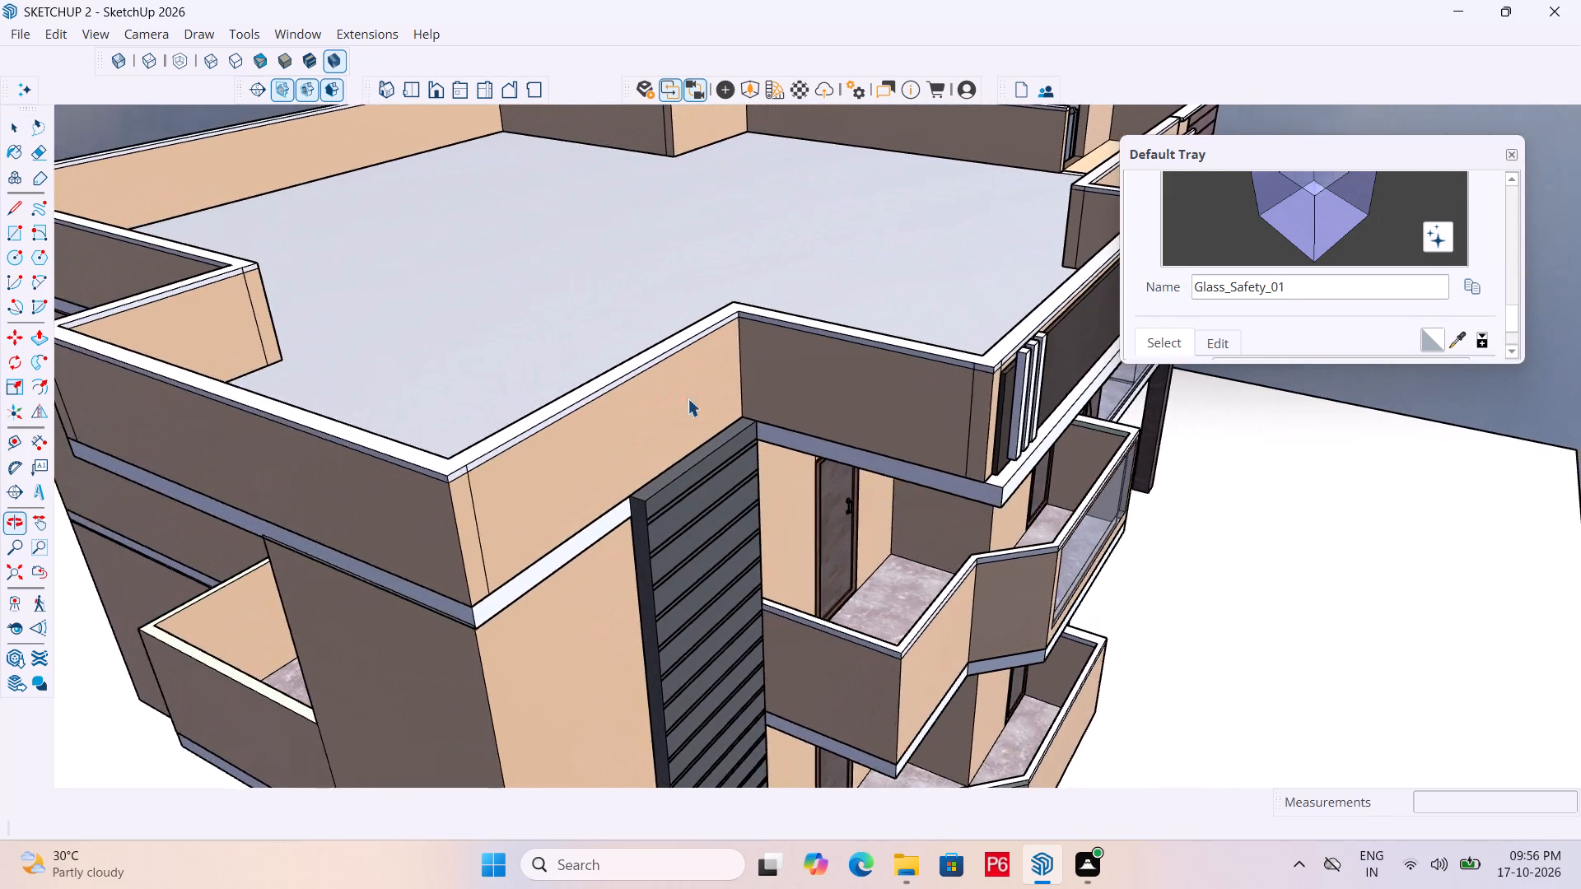
pyautogui.scroll(4, 842, 417)
pyautogui.click(942, 499)
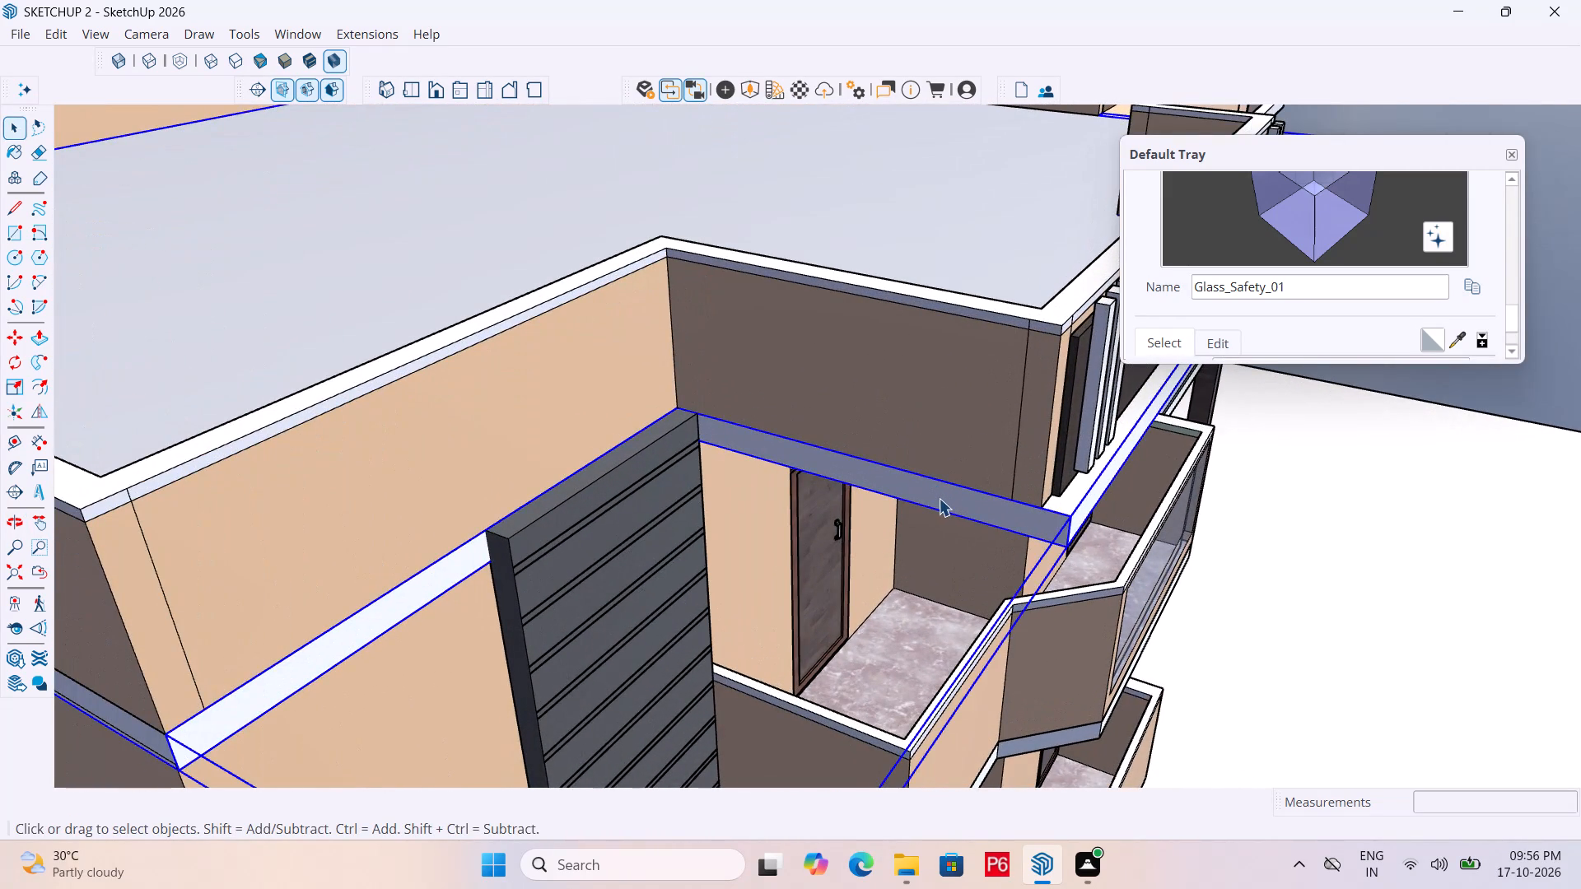
pyautogui.doubleClick(939, 498)
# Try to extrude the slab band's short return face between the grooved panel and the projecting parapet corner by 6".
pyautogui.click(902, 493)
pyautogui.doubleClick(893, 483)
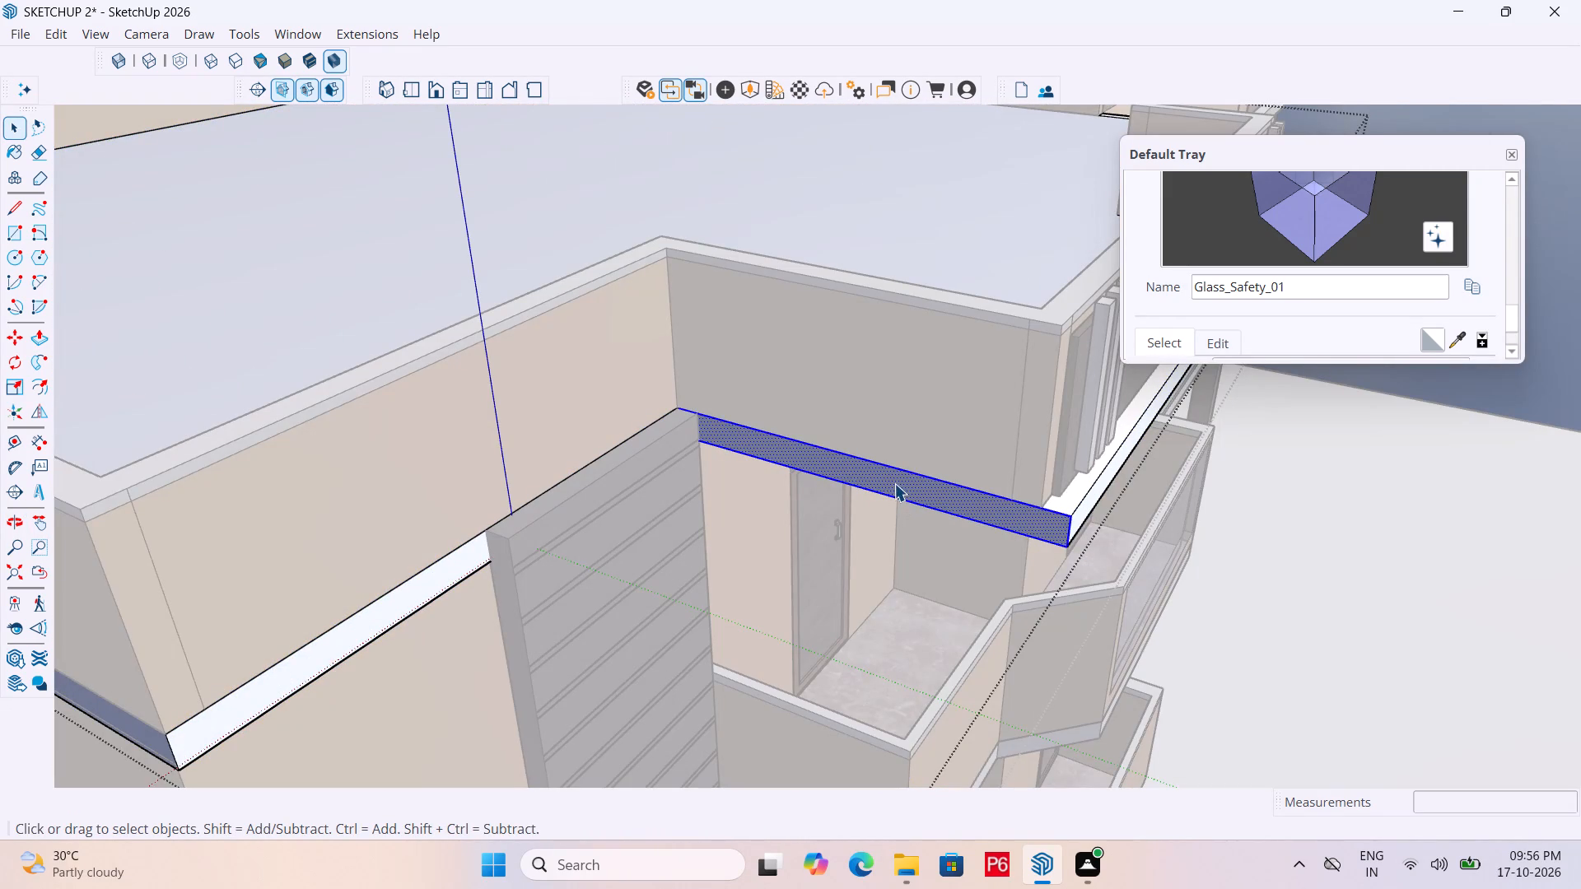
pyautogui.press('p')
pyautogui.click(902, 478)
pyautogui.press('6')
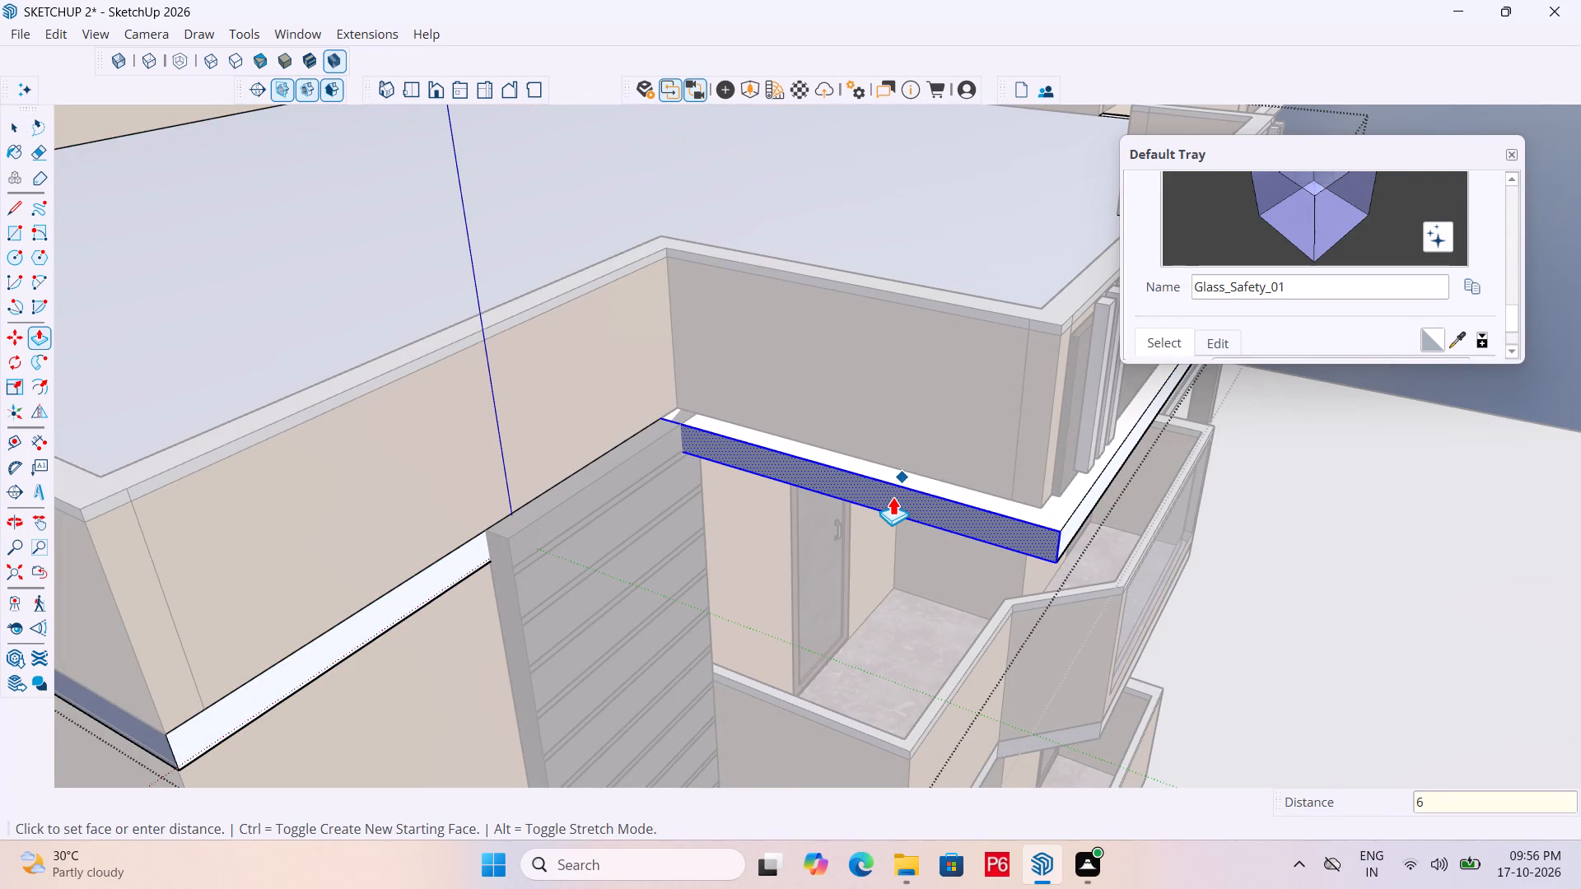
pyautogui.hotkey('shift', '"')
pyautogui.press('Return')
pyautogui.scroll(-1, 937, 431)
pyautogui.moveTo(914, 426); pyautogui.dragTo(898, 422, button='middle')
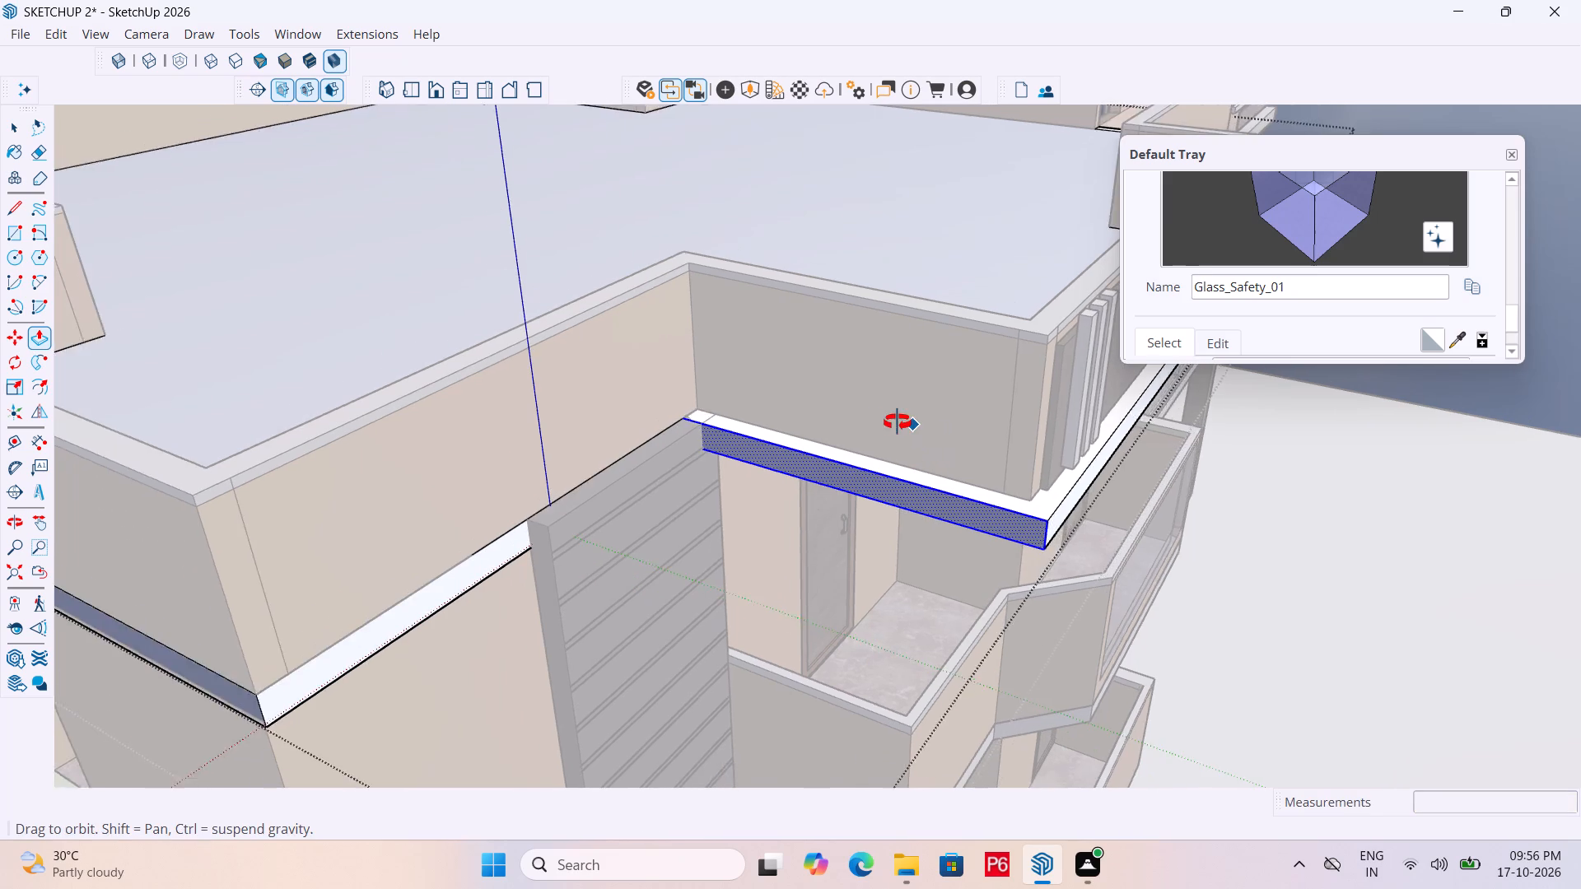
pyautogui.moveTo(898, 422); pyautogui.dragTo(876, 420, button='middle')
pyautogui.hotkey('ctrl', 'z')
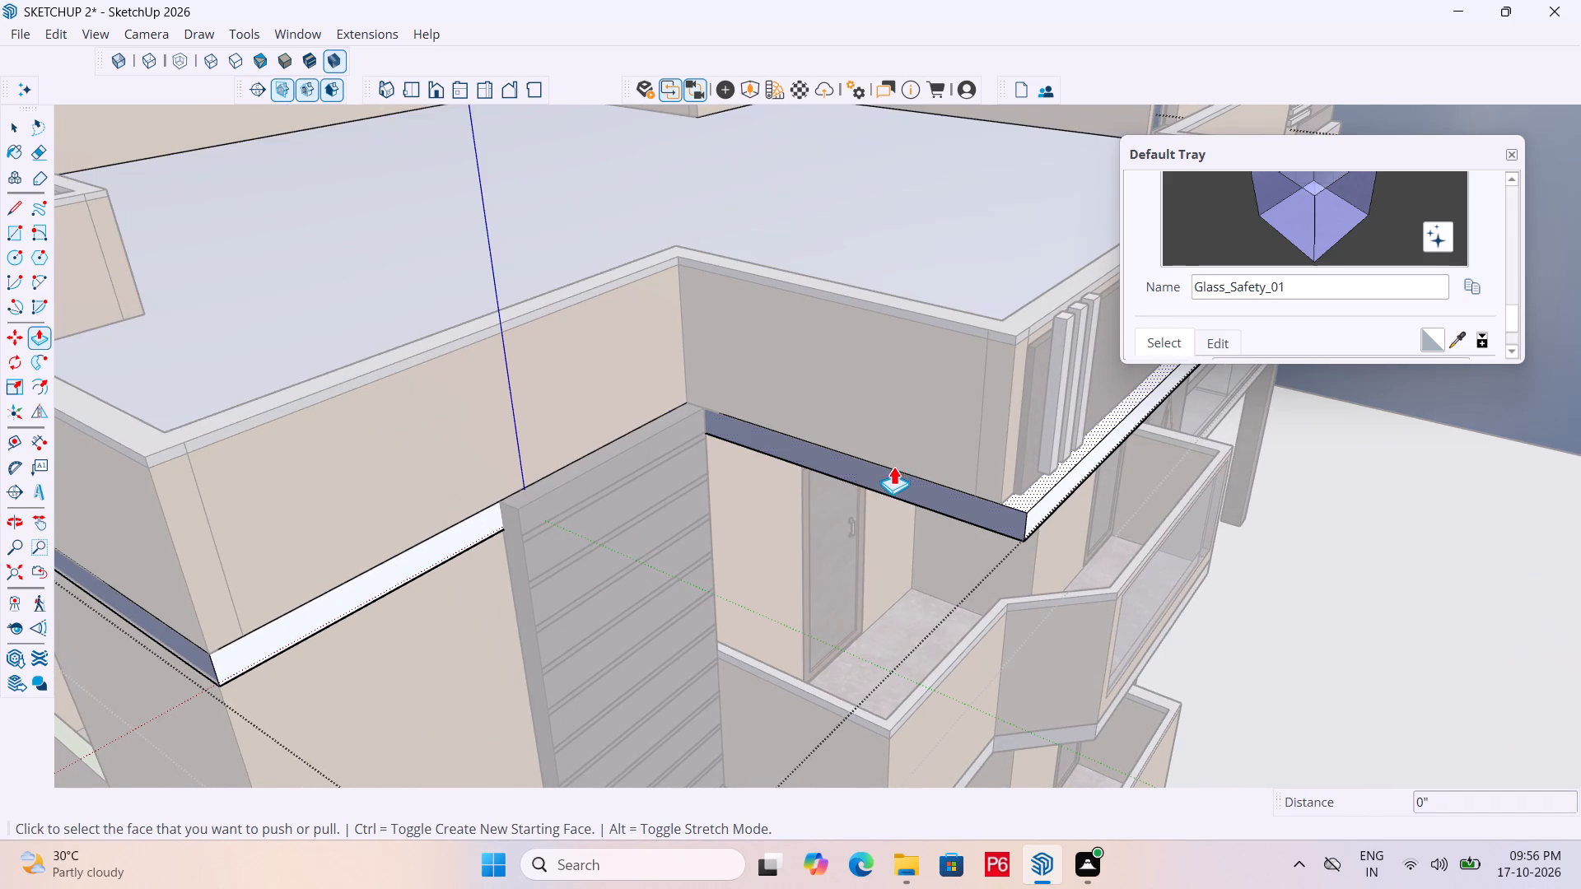
# Draw a vertical 6" line across the slab band's front face, just beside the edge of the grooved panel.
pyautogui.moveTo(862, 468); pyautogui.dragTo(660, 456, button='middle')
pyautogui.click(329, 436)
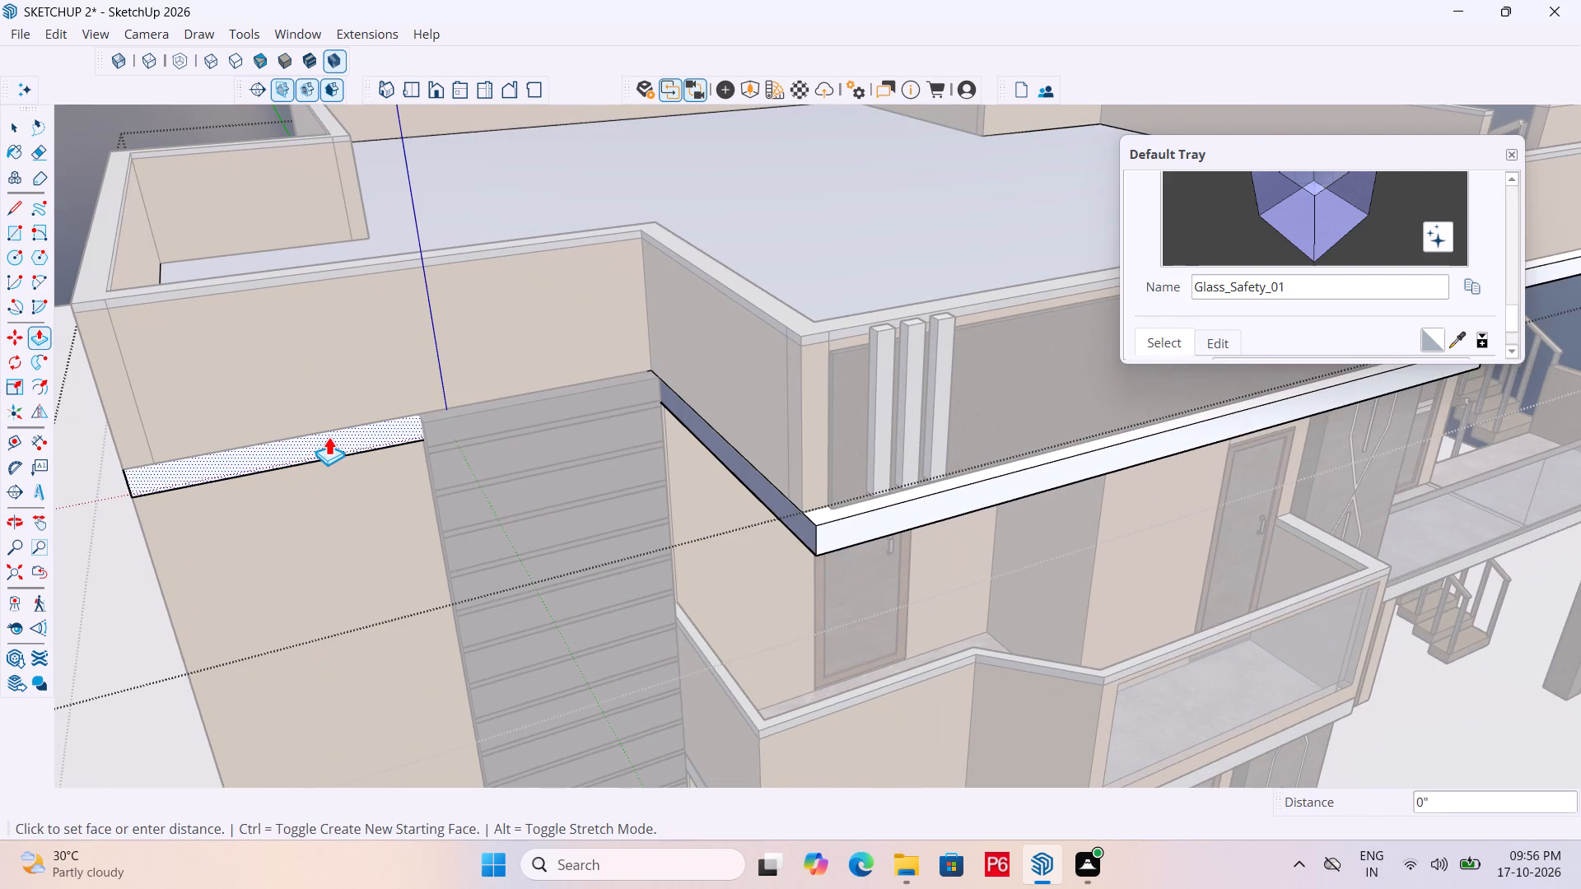
pyautogui.press('Escape')
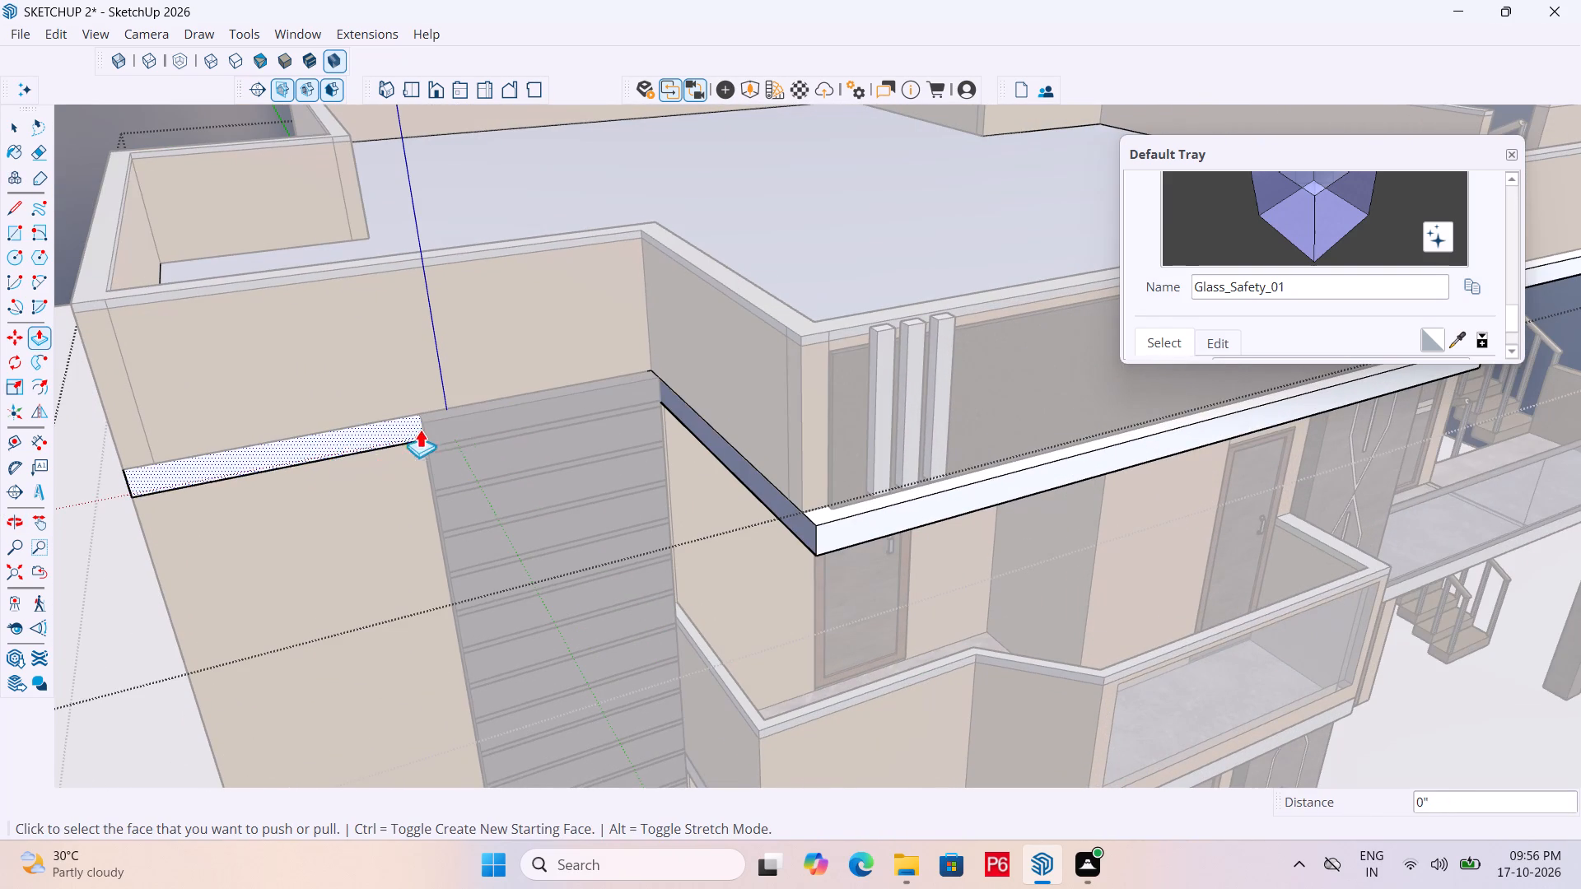
pyautogui.scroll(10, 432, 416)
pyautogui.moveTo(428, 430); pyautogui.dragTo(511, 398, button='middle')
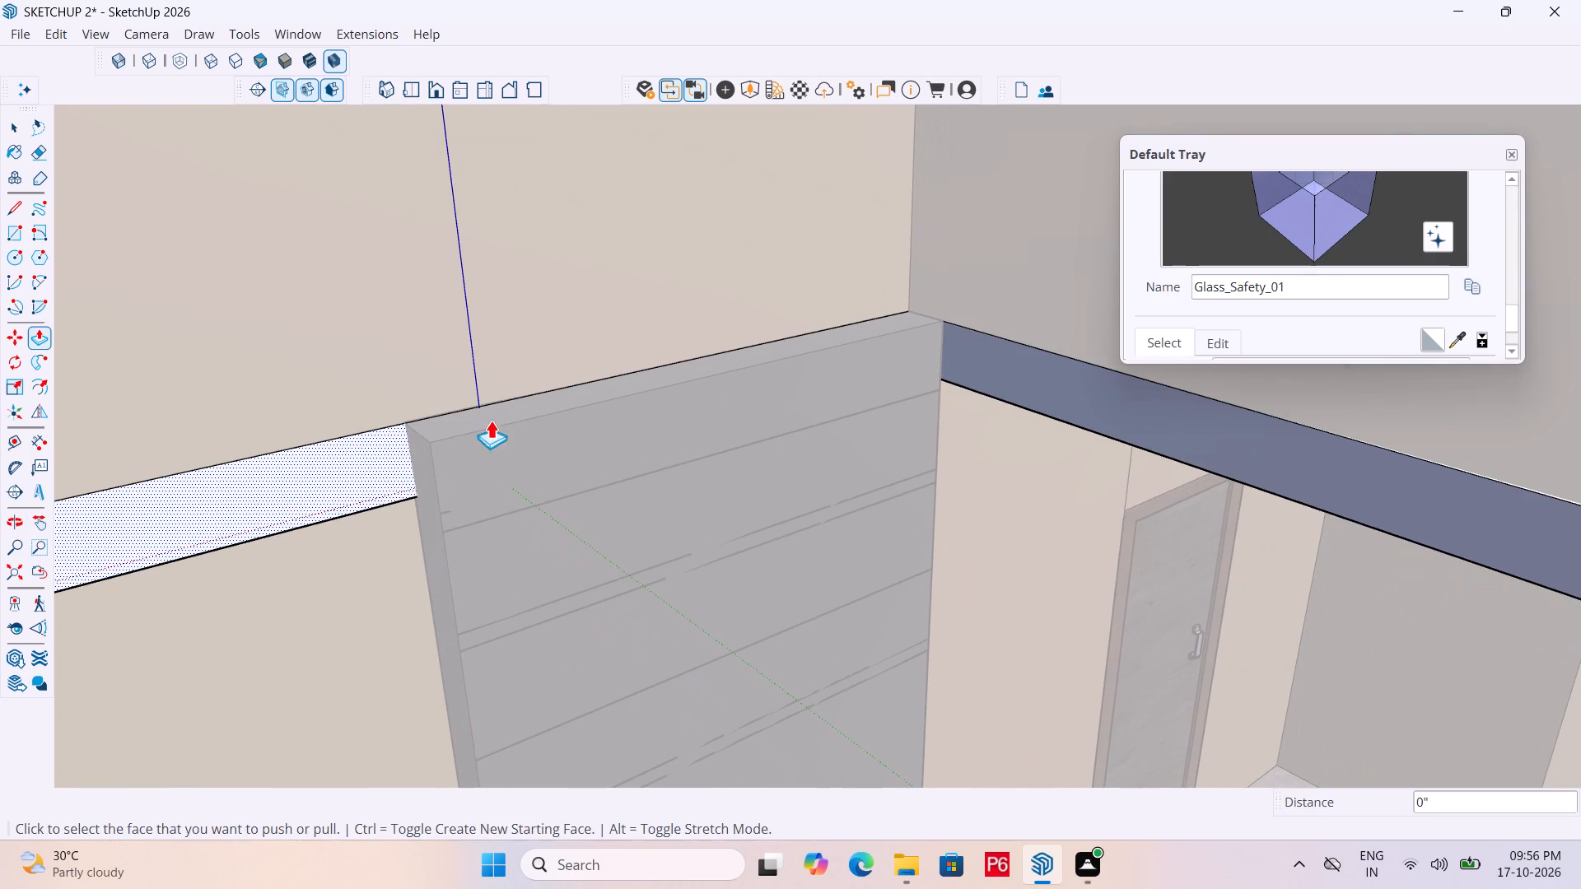
pyautogui.press('l')
pyautogui.click(395, 426)
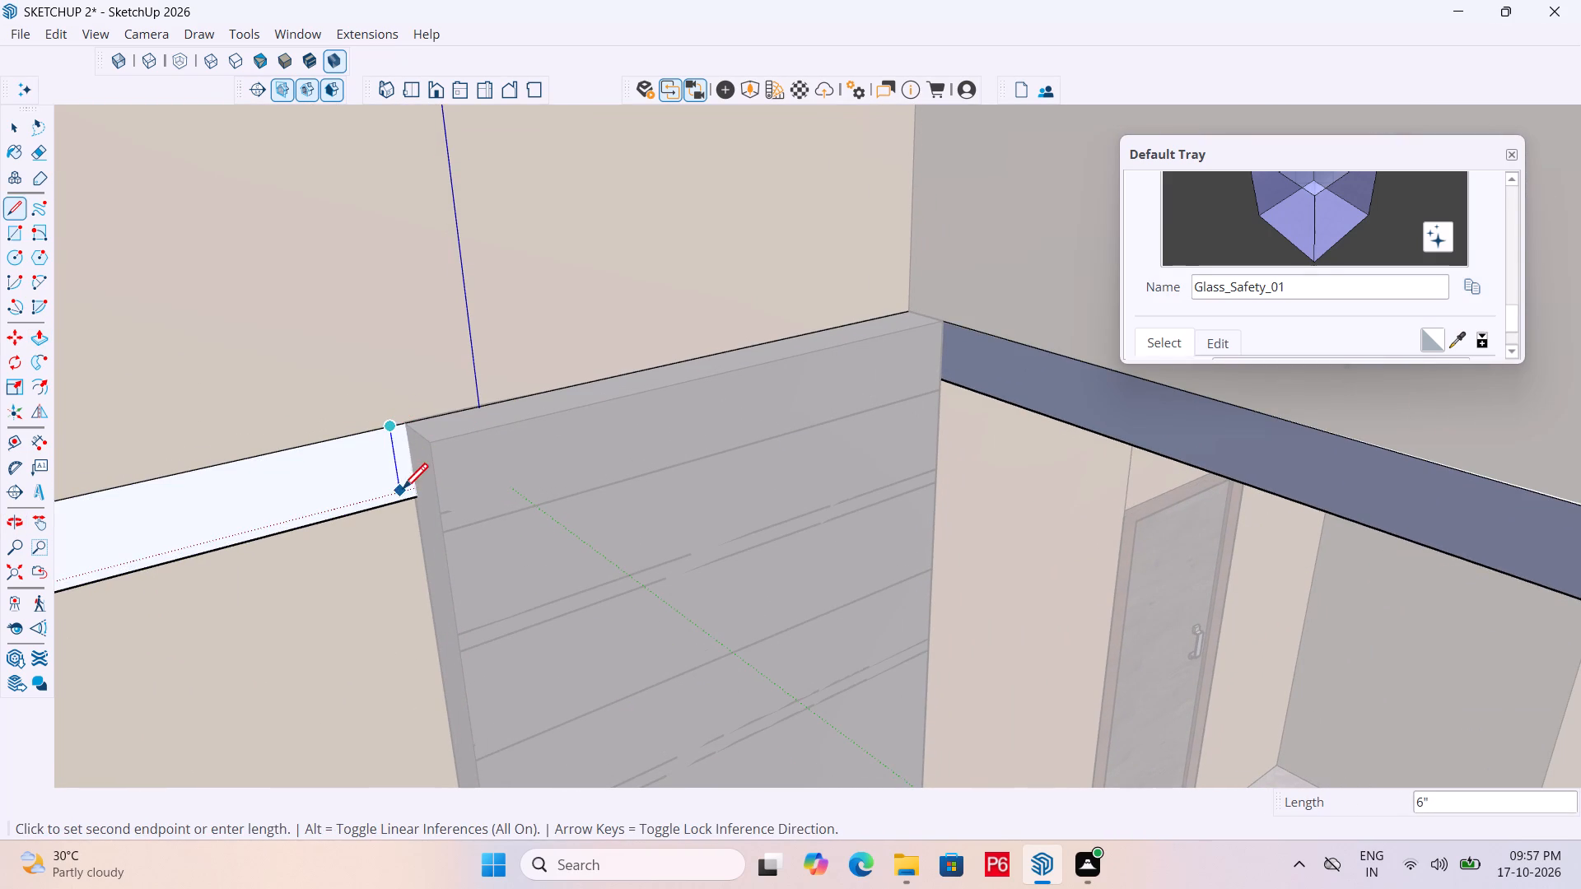
pyautogui.click(402, 503)
pyautogui.press('space')
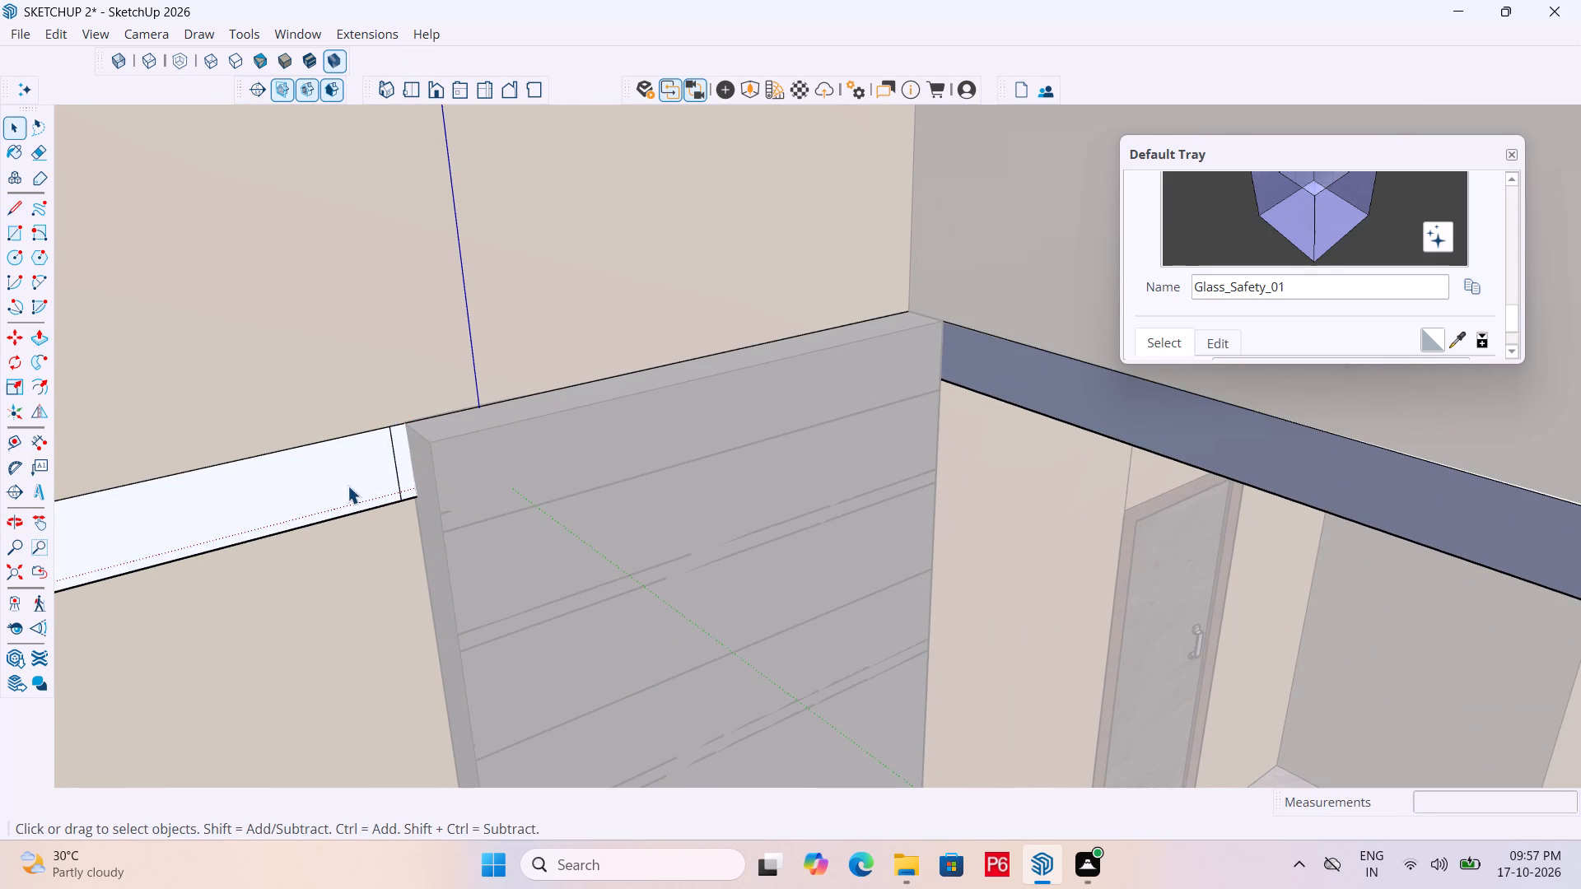
# Extrude the slab band face between the new line and the building corner outward by 6", and leave the band group.
pyautogui.press('p')
pyautogui.click(347, 484)
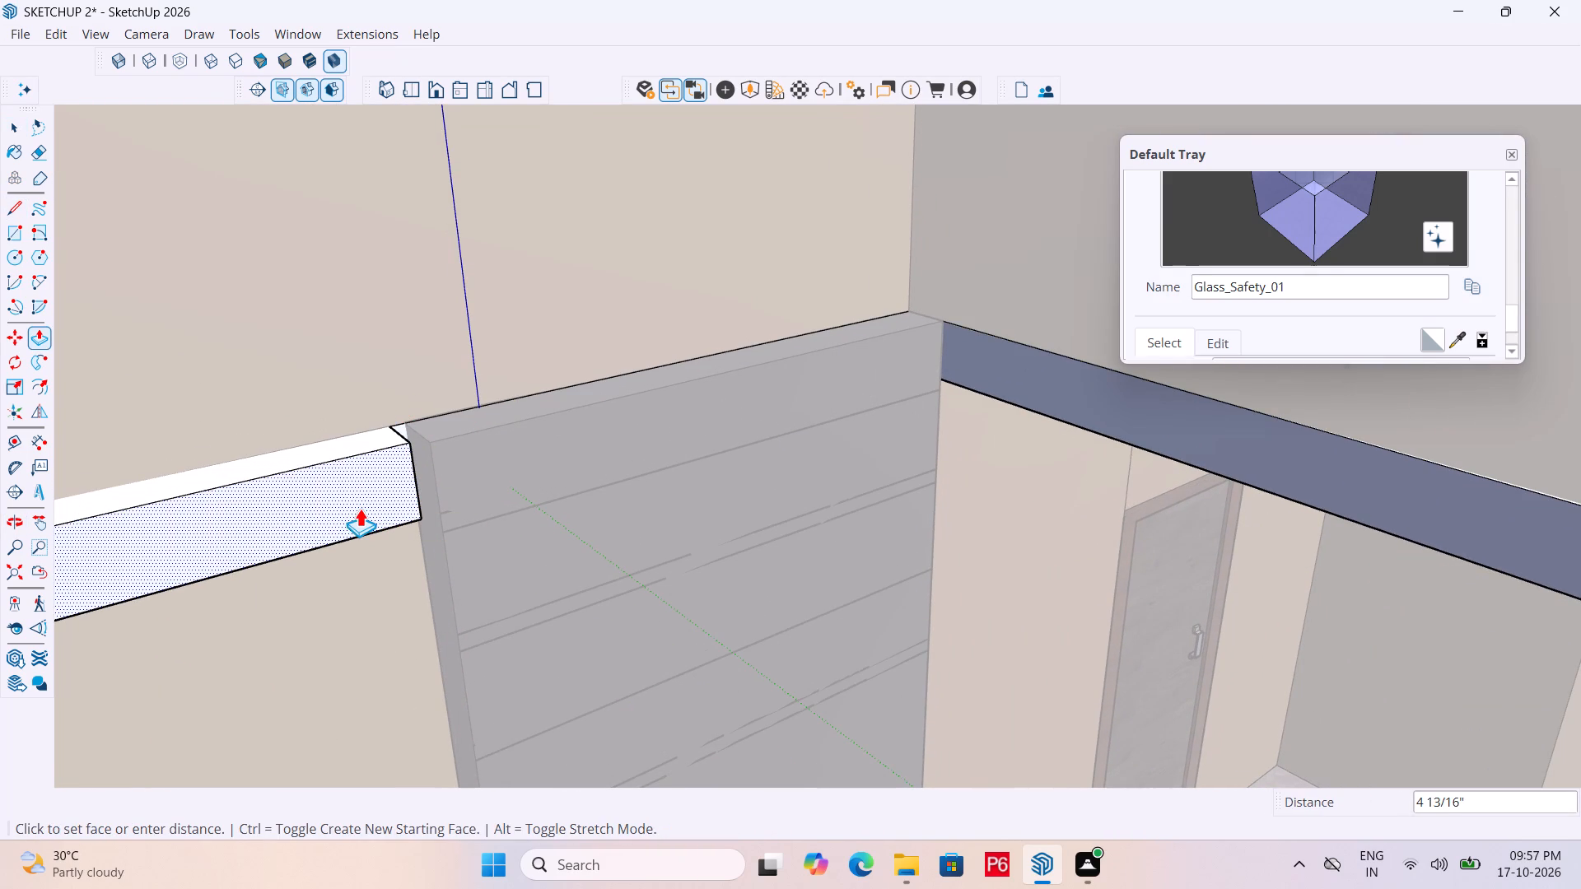
pyautogui.write('6"')
pyautogui.press('Return')
pyautogui.scroll(-7, 394, 419)
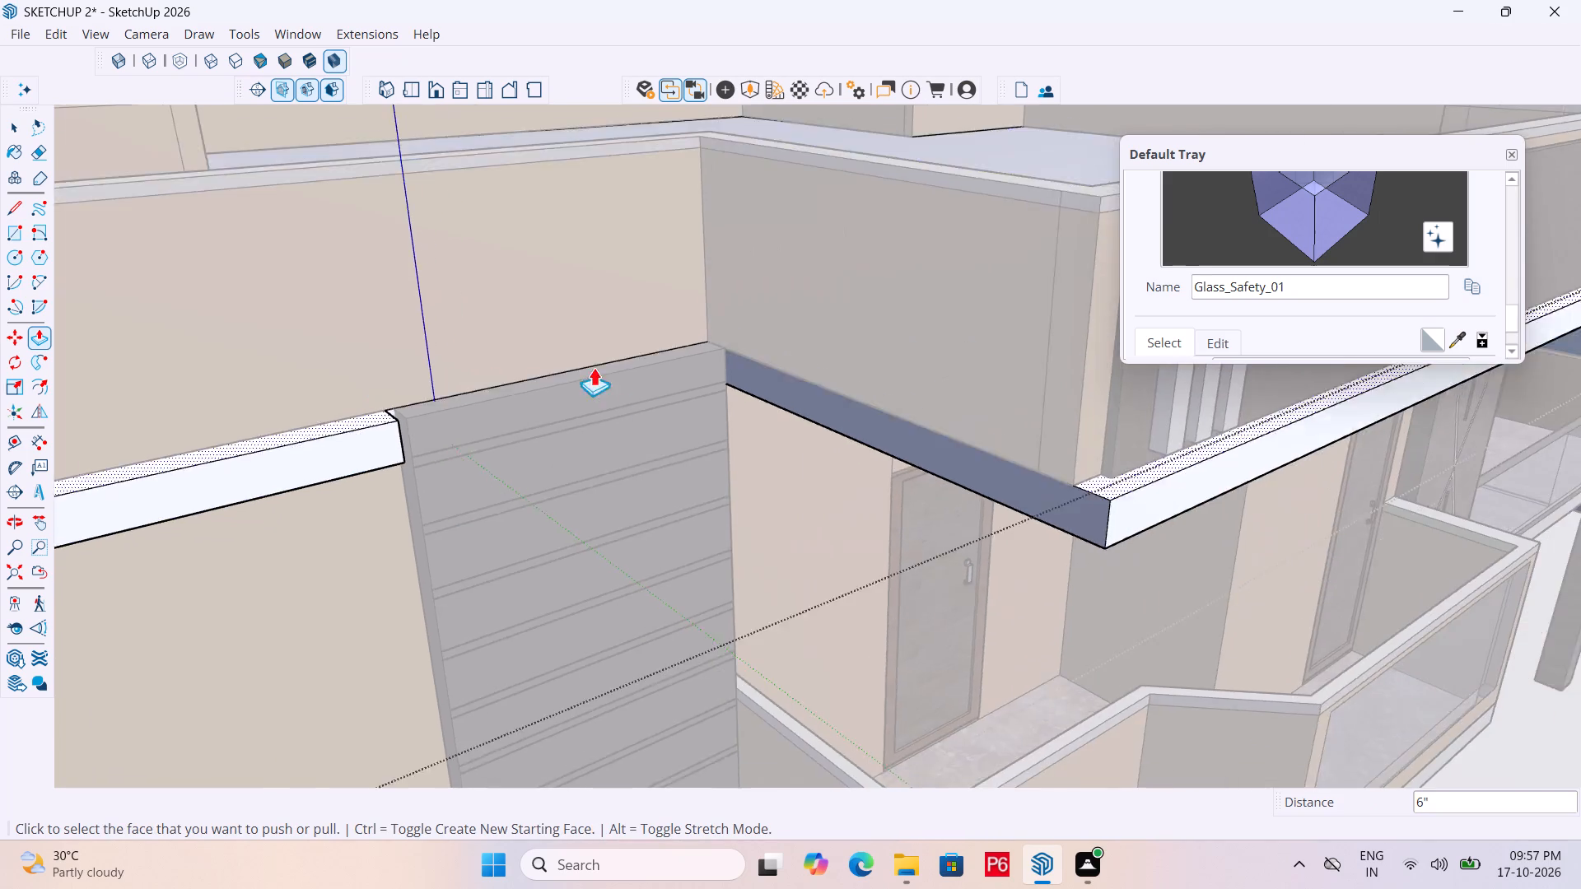
pyautogui.scroll(-5, 641, 384)
pyautogui.scroll(-3, 877, 387)
pyautogui.scroll(6, 343, 441)
pyautogui.moveTo(352, 437); pyautogui.dragTo(385, 430, button='middle')
pyautogui.scroll(4, 494, 459)
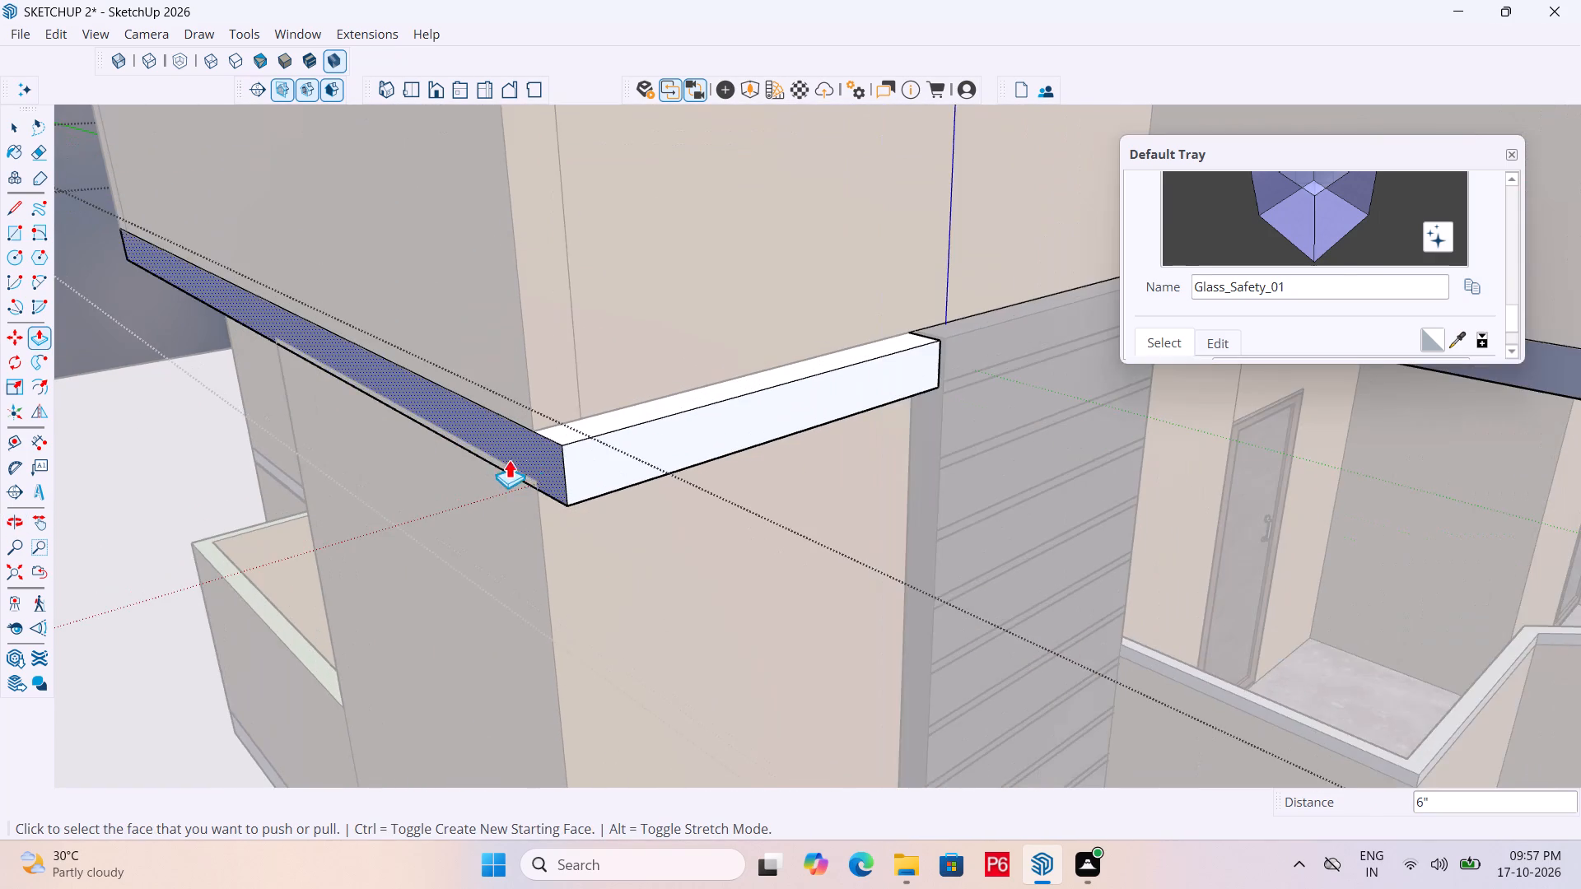
pyautogui.press('space')
pyautogui.scroll(-5, 530, 458)
pyautogui.press('Escape')
# Save the model with the thickened slab band.
pyautogui.hotkey('ctrl', 's')
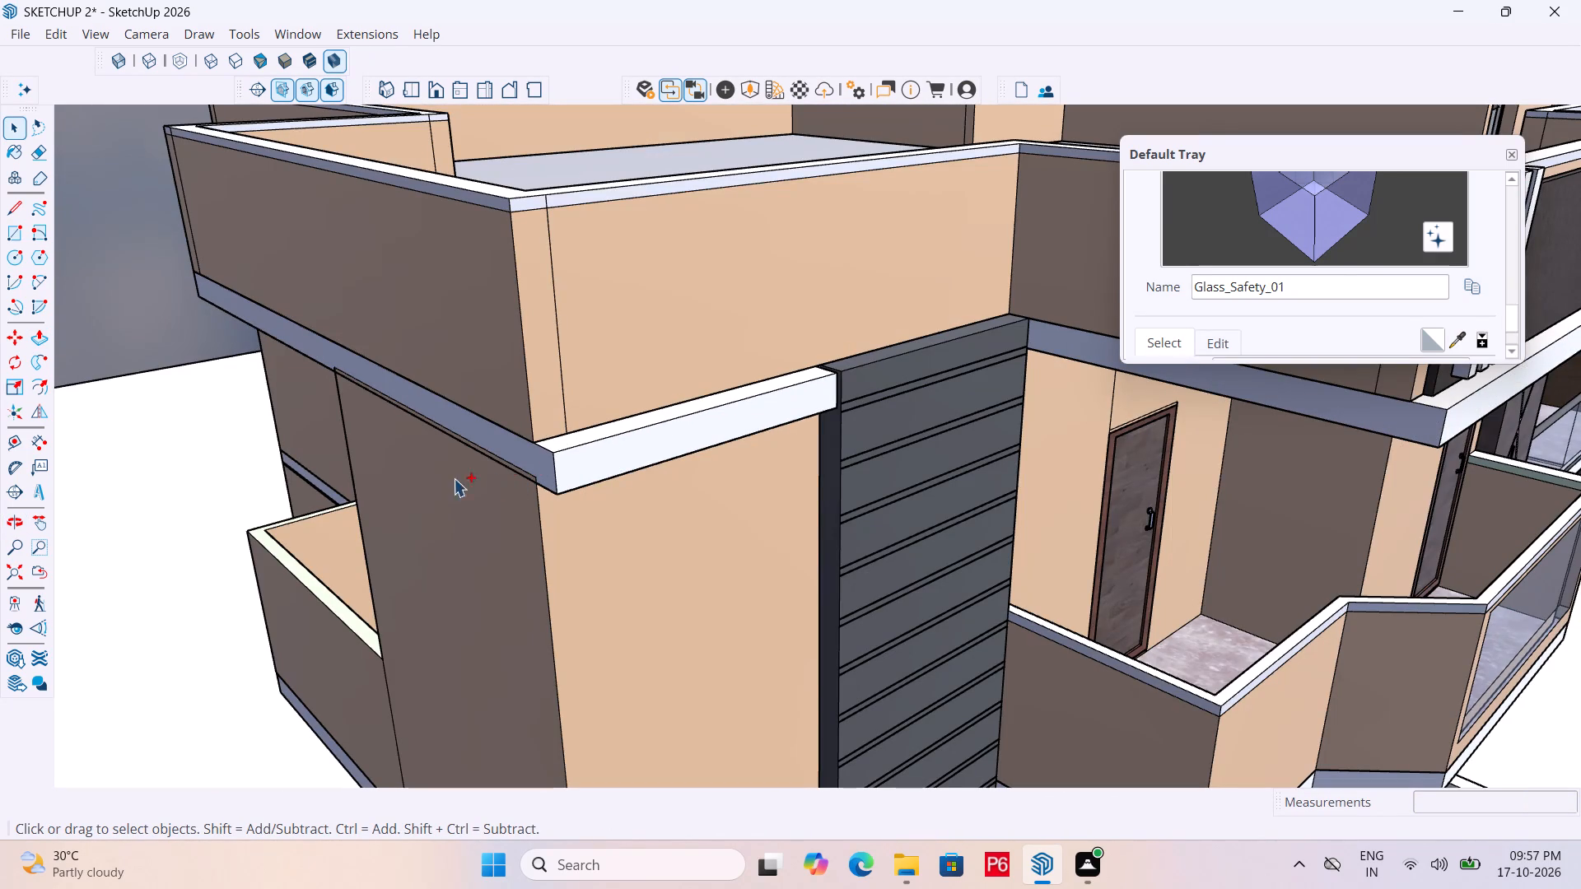
pyautogui.hotkey('ctrl', 's')
# Examine the front facade around the slab bands, the grooved panel, the glazed upper balcony and the decorated column.
pyautogui.scroll(-3, 600, 482)
pyautogui.moveTo(585, 482); pyautogui.dragTo(371, 470, button='middle')
pyautogui.scroll(-4, 576, 434)
pyautogui.moveTo(736, 442); pyautogui.dragTo(713, 442, button='middle')
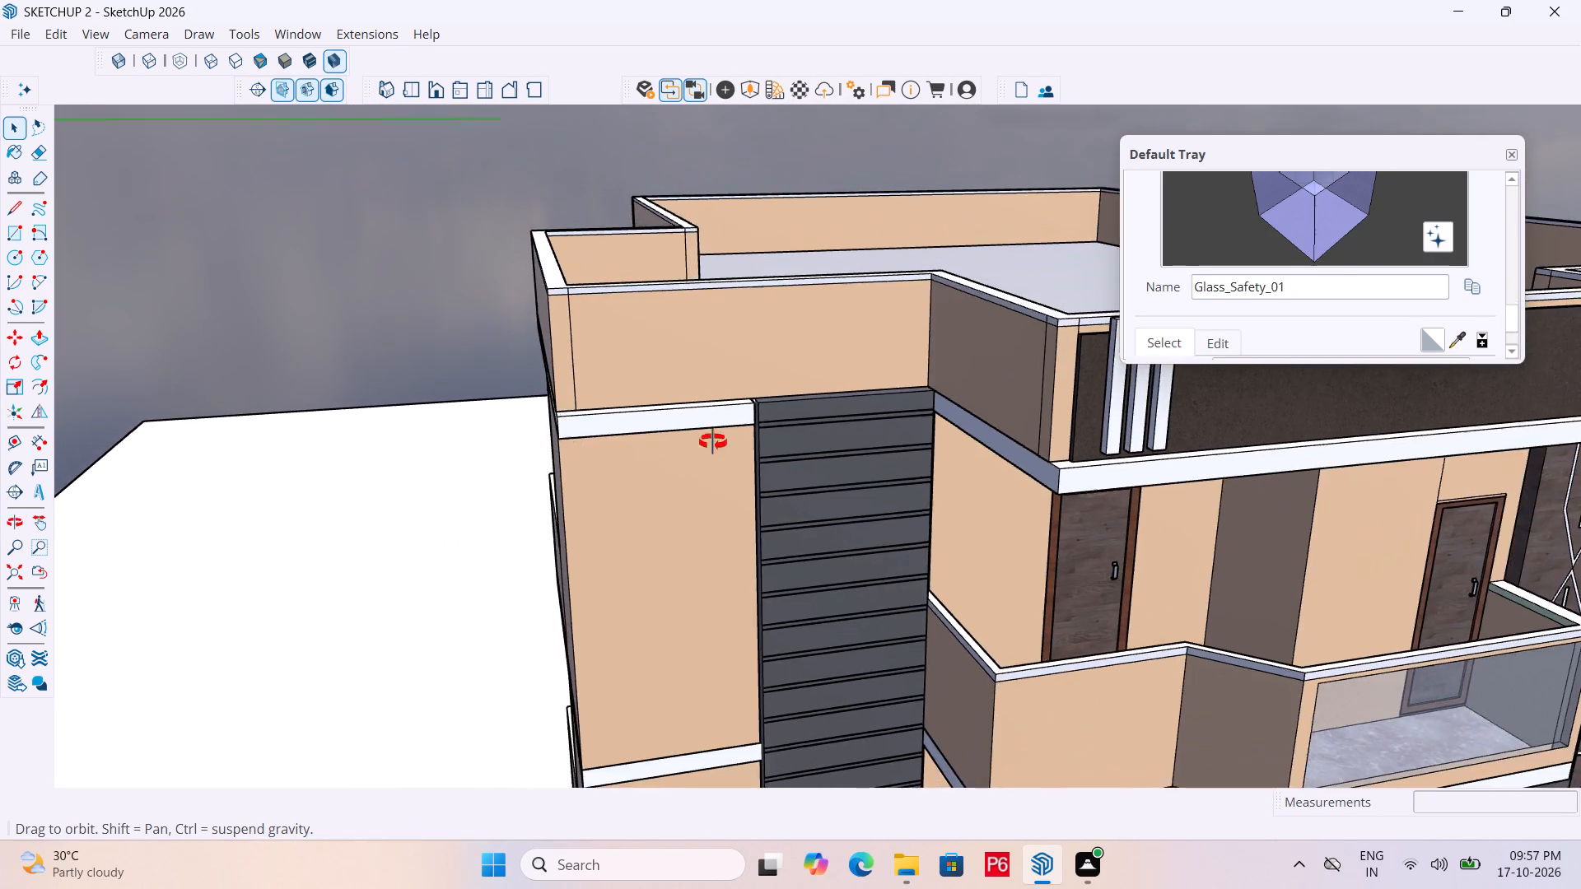
pyautogui.moveTo(713, 442); pyautogui.dragTo(658, 428, button='middle')
pyautogui.click(368, 263)
pyautogui.press('space')
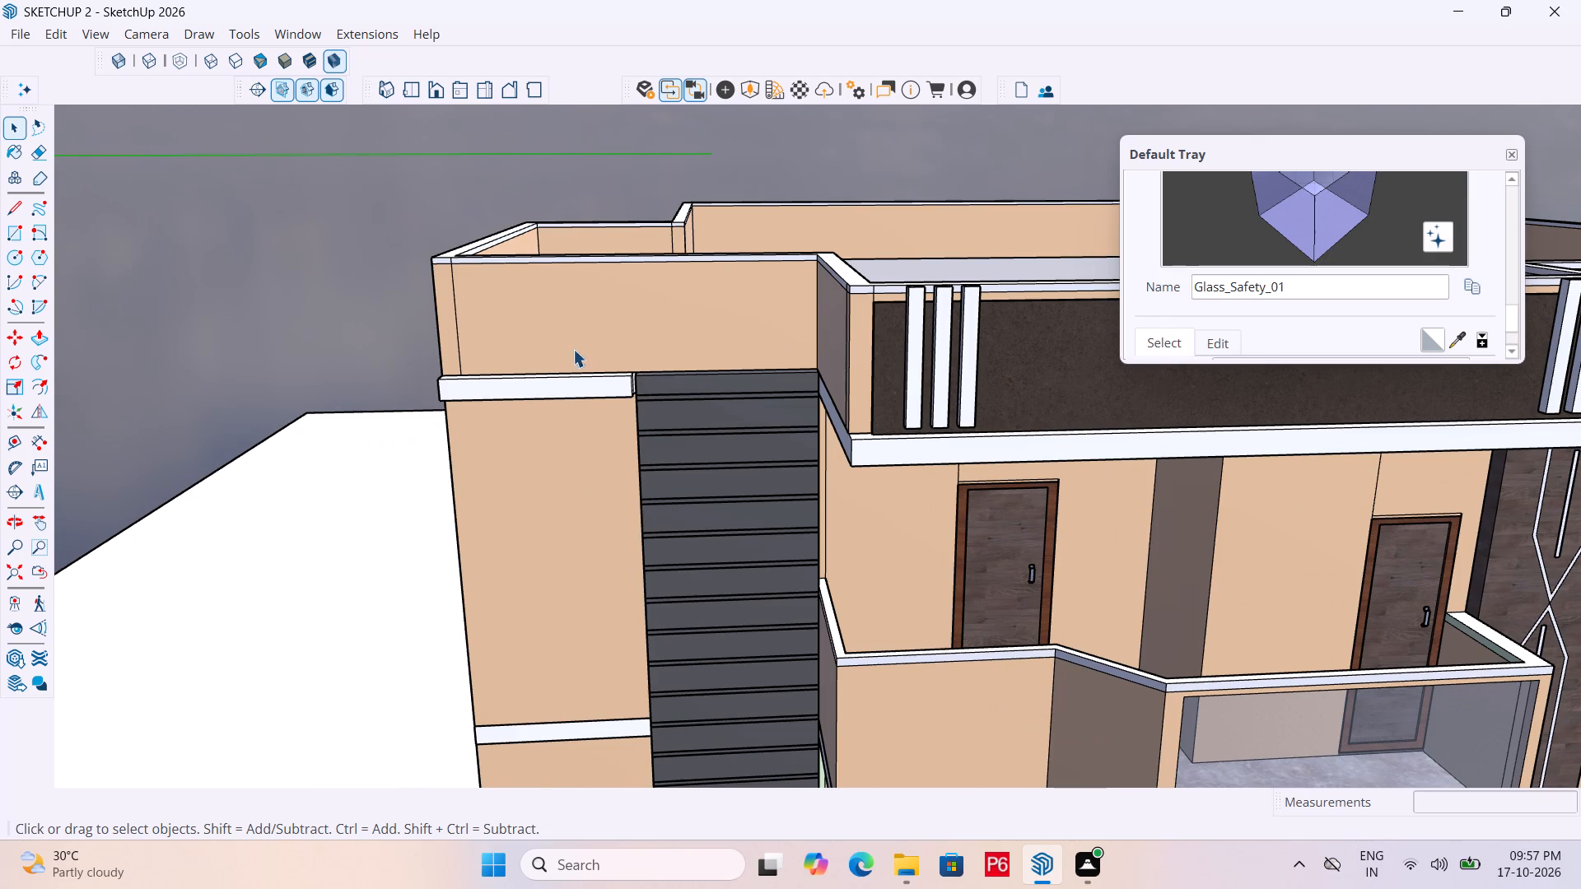
pyautogui.scroll(-5, 591, 342)
pyautogui.moveTo(667, 595); pyautogui.dragTo(756, 589, button='middle')
pyautogui.scroll(5, 986, 607)
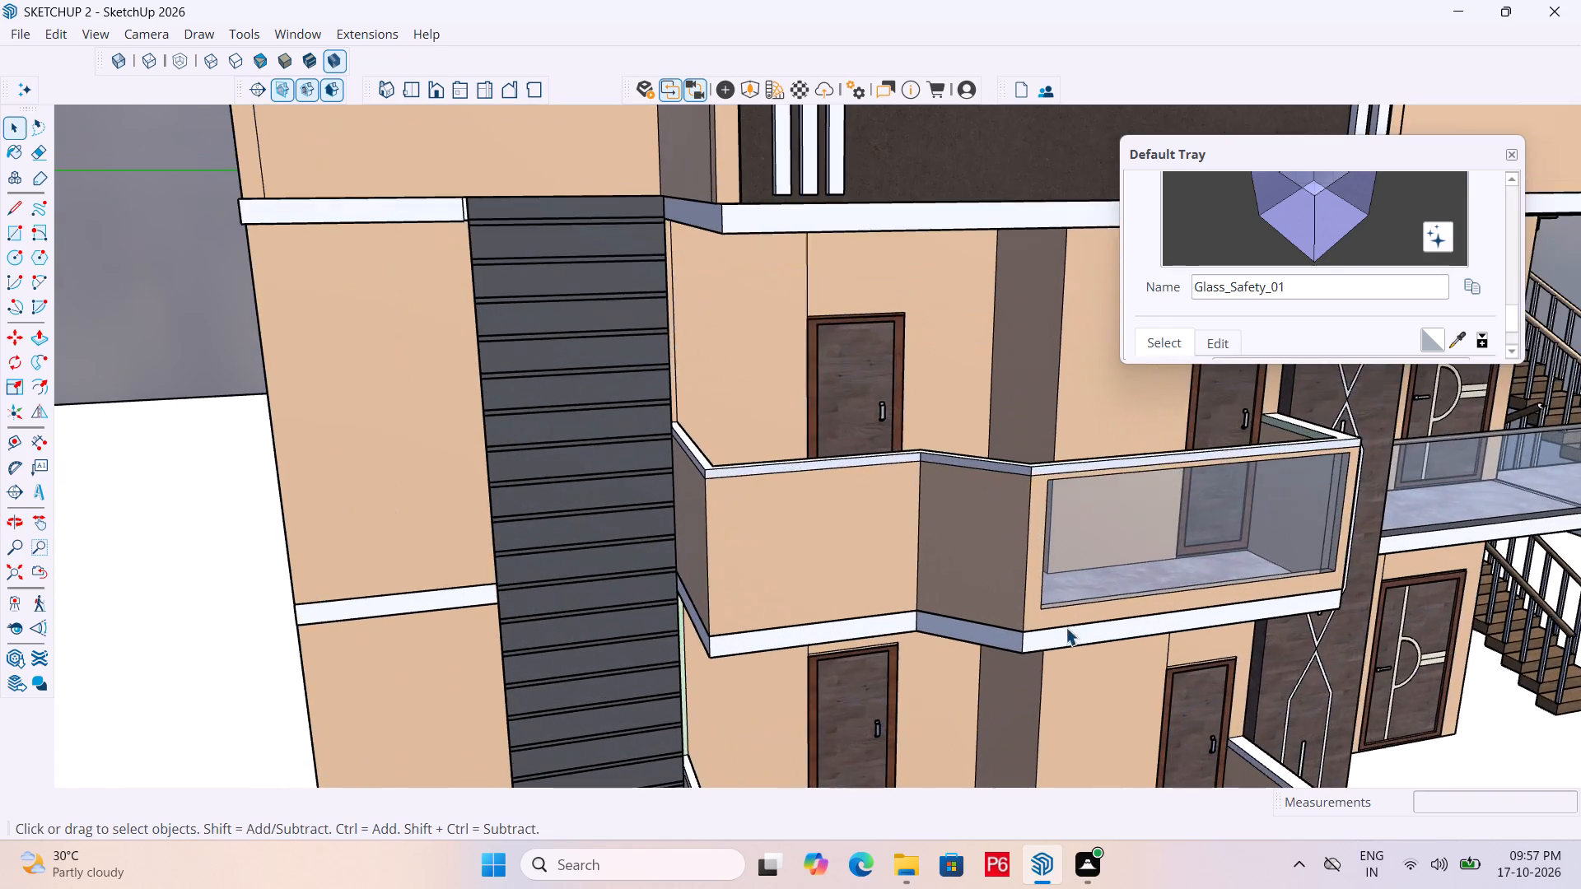
pyautogui.scroll(4, 1096, 635)
pyautogui.moveTo(1093, 635); pyautogui.dragTo(757, 587, button='middle')
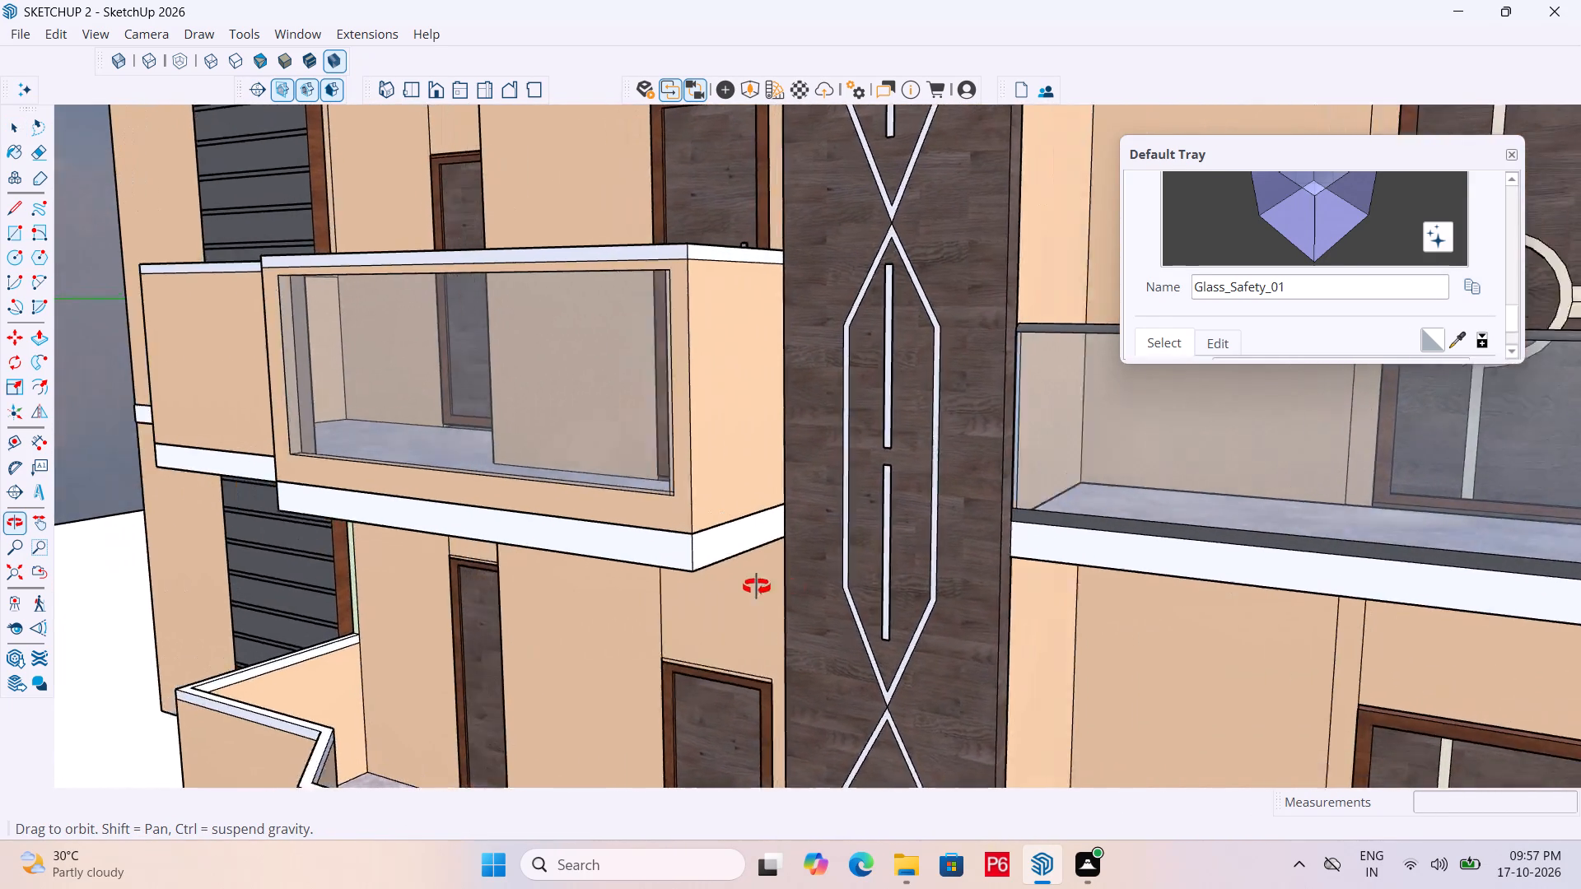
pyautogui.moveTo(757, 587); pyautogui.dragTo(845, 587, button='middle')
pyautogui.scroll(-5, 931, 573)
pyautogui.moveTo(697, 552); pyautogui.dragTo(846, 659, button='middle')
# Save the model again.
pyautogui.hotkey('ctrl', 's')
# Review the whole house exterior from the front and from the staircase side.
pyautogui.scroll(-6, 417, 524)
pyautogui.moveTo(562, 534); pyautogui.dragTo(581, 538, button='middle')
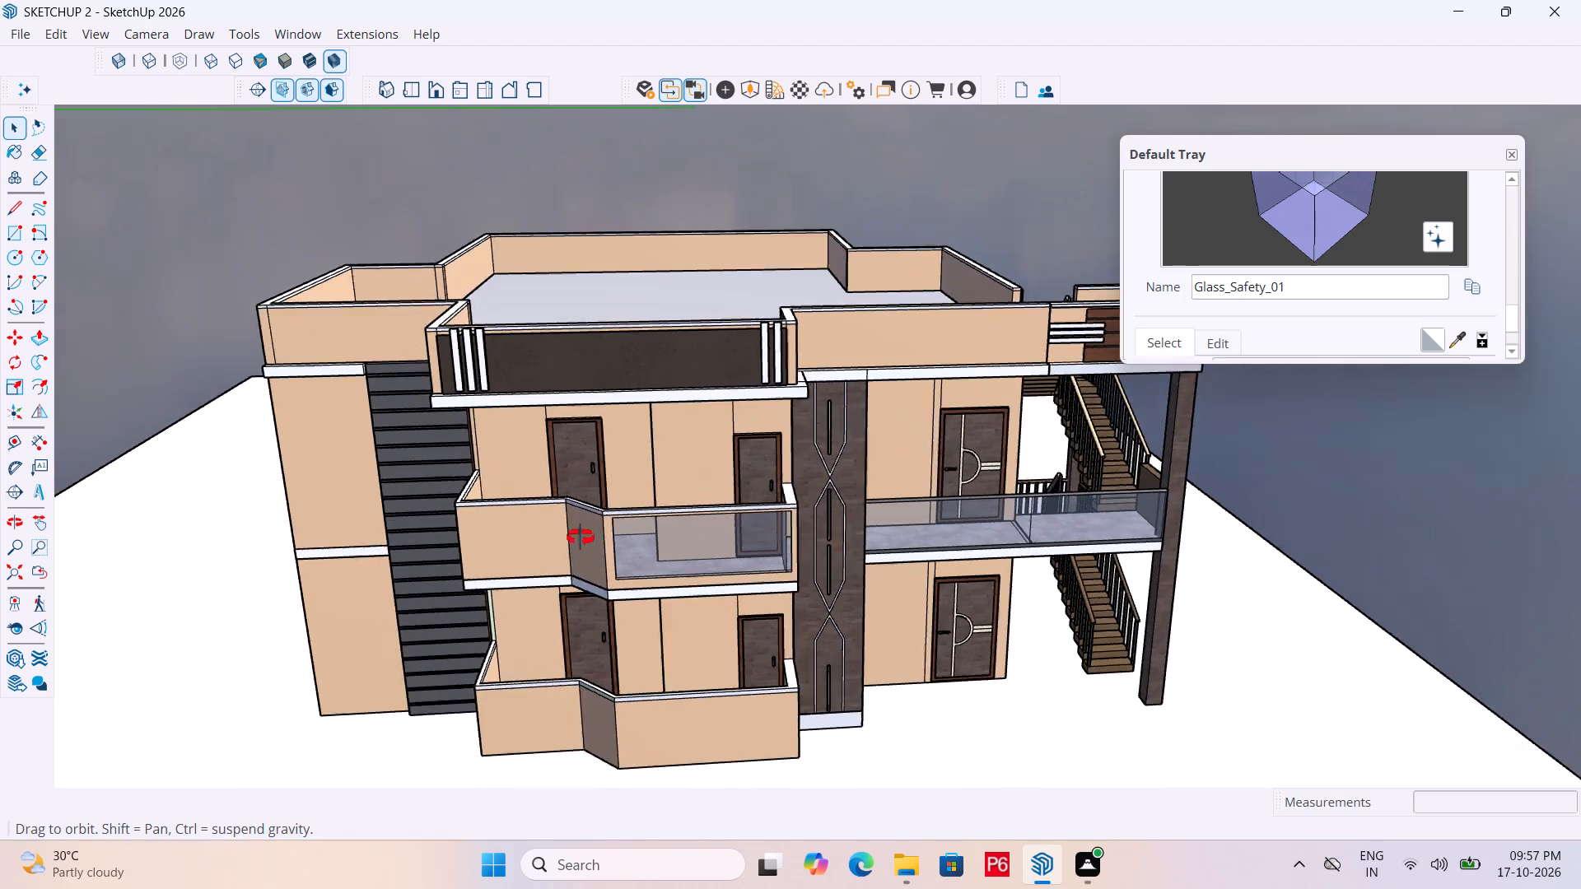
pyautogui.moveTo(581, 538); pyautogui.dragTo(476, 505, button='middle')
pyautogui.moveTo(1019, 566); pyautogui.dragTo(846, 521, button='middle')
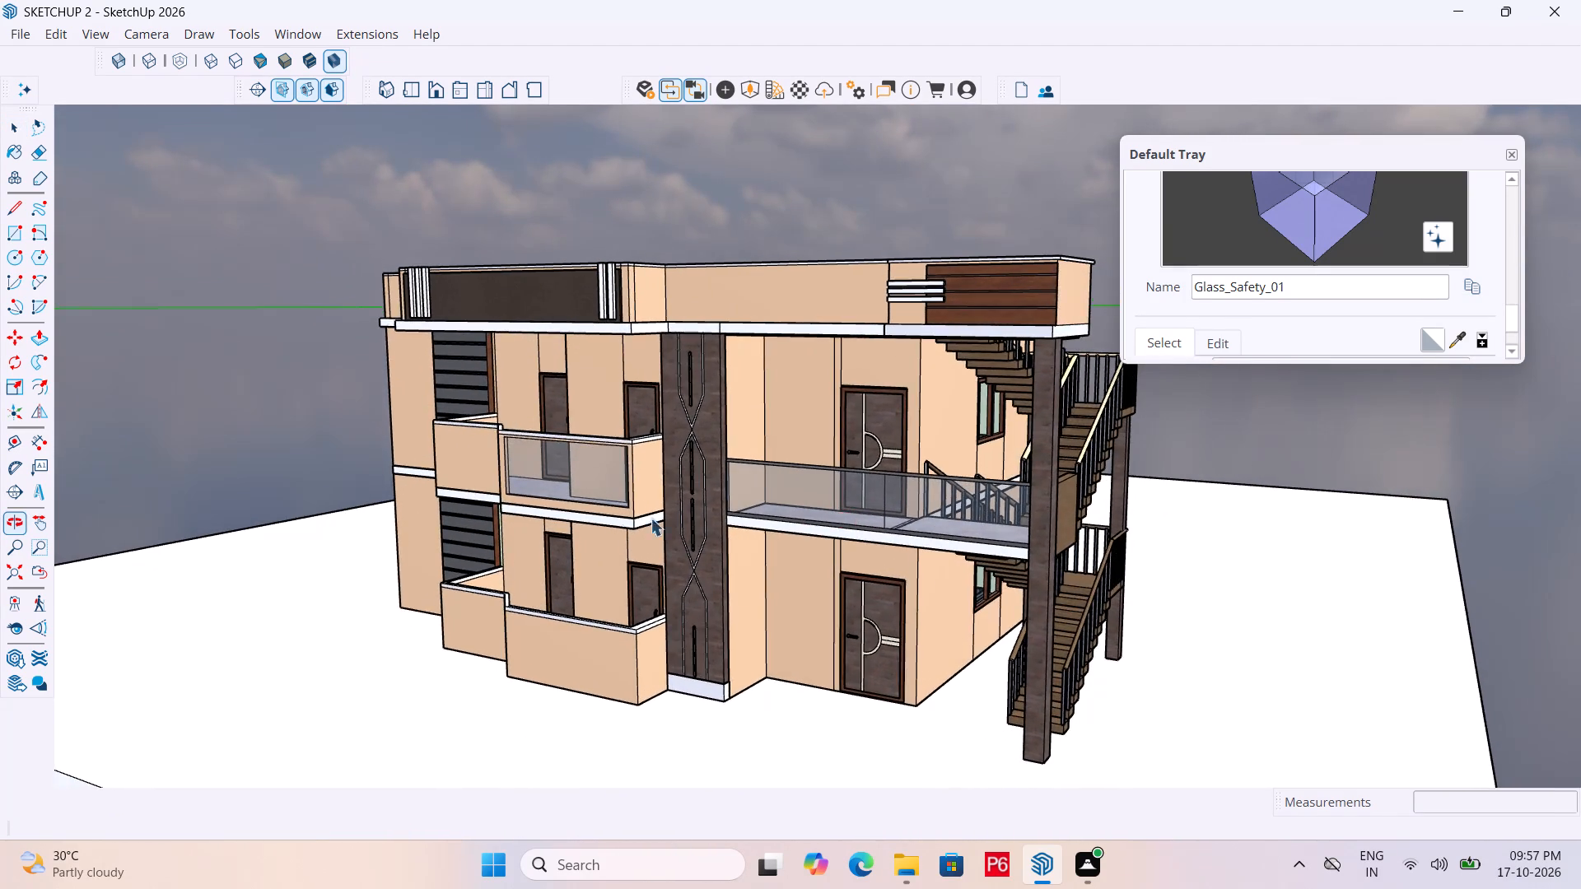
# Draw a flat rectangle about 128' 7" by 119' 3" on the open area beside the house's ground slab.
pyautogui.scroll(-3, 539, 607)
pyautogui.moveTo(772, 566); pyautogui.dragTo(818, 531, button='middle')
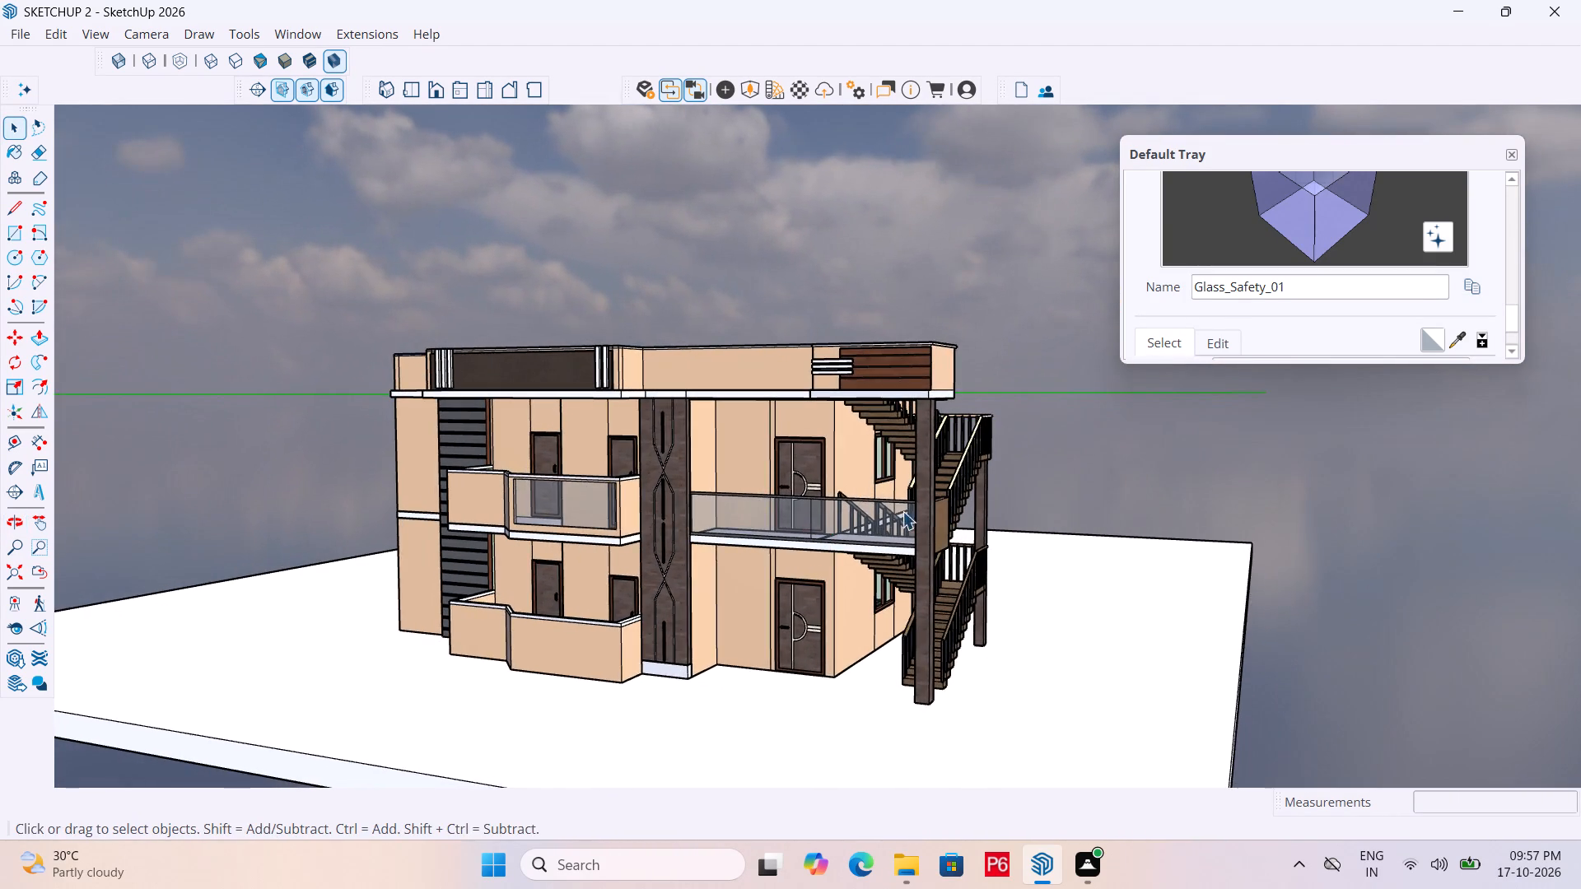
pyautogui.scroll(-5, 699, 501)
pyautogui.scroll(-4, 769, 527)
pyautogui.moveTo(693, 544); pyautogui.dragTo(607, 621, button='middle')
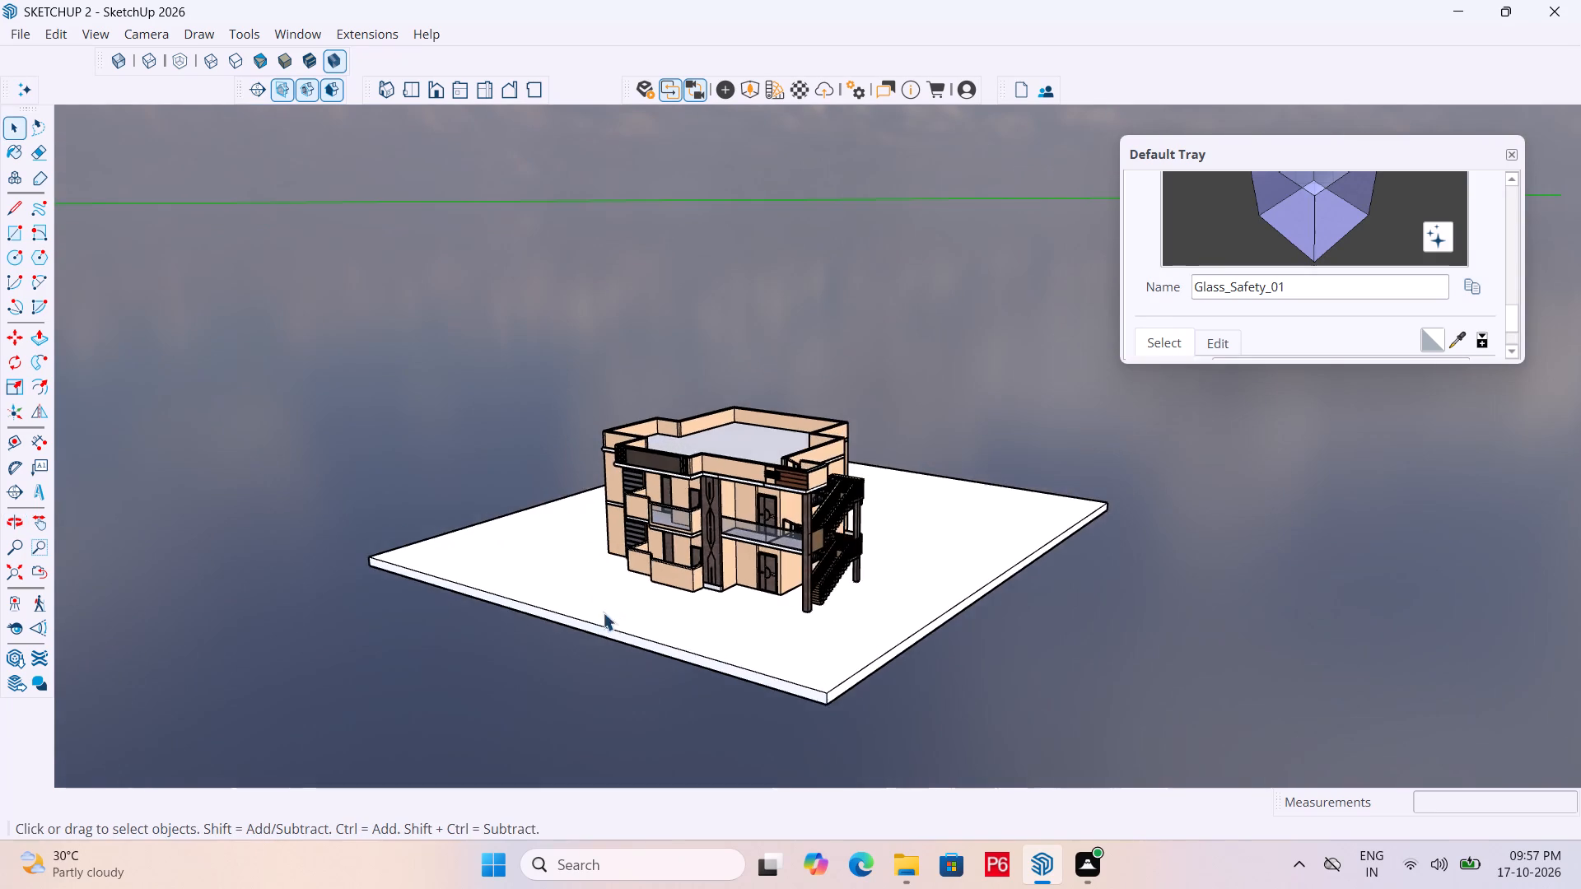
pyautogui.scroll(-6, 476, 473)
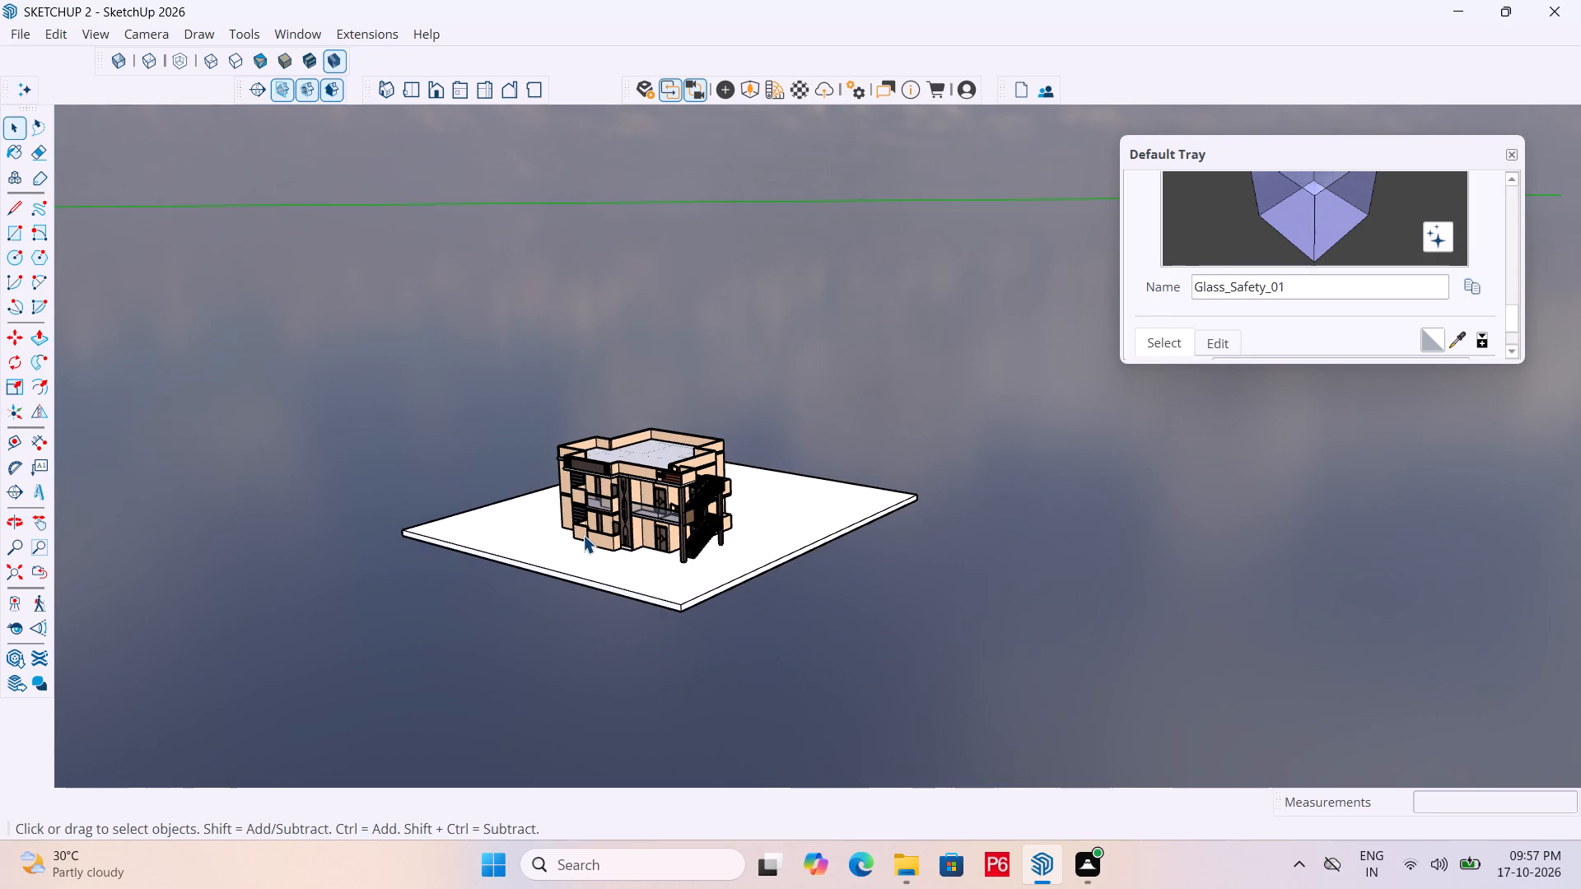
pyautogui.scroll(-5, 458, 508)
pyautogui.moveTo(716, 587); pyautogui.dragTo(716, 607, button='middle')
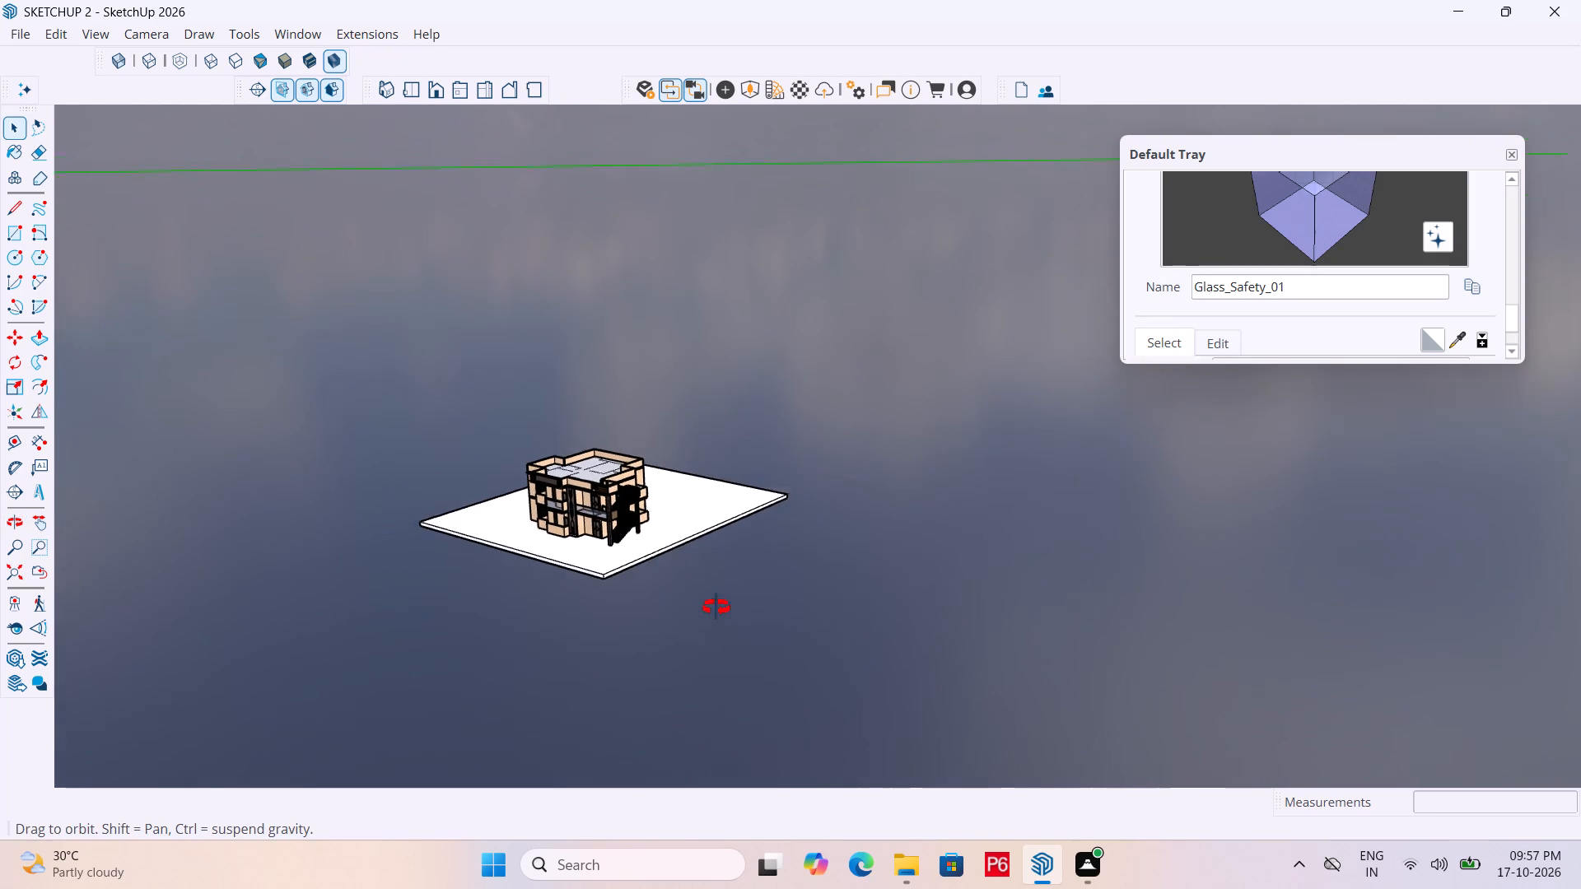
pyautogui.moveTo(716, 607); pyautogui.dragTo(716, 611, button='middle')
pyautogui.press('r')
pyautogui.moveTo(637, 612); pyautogui.dragTo(644, 604)
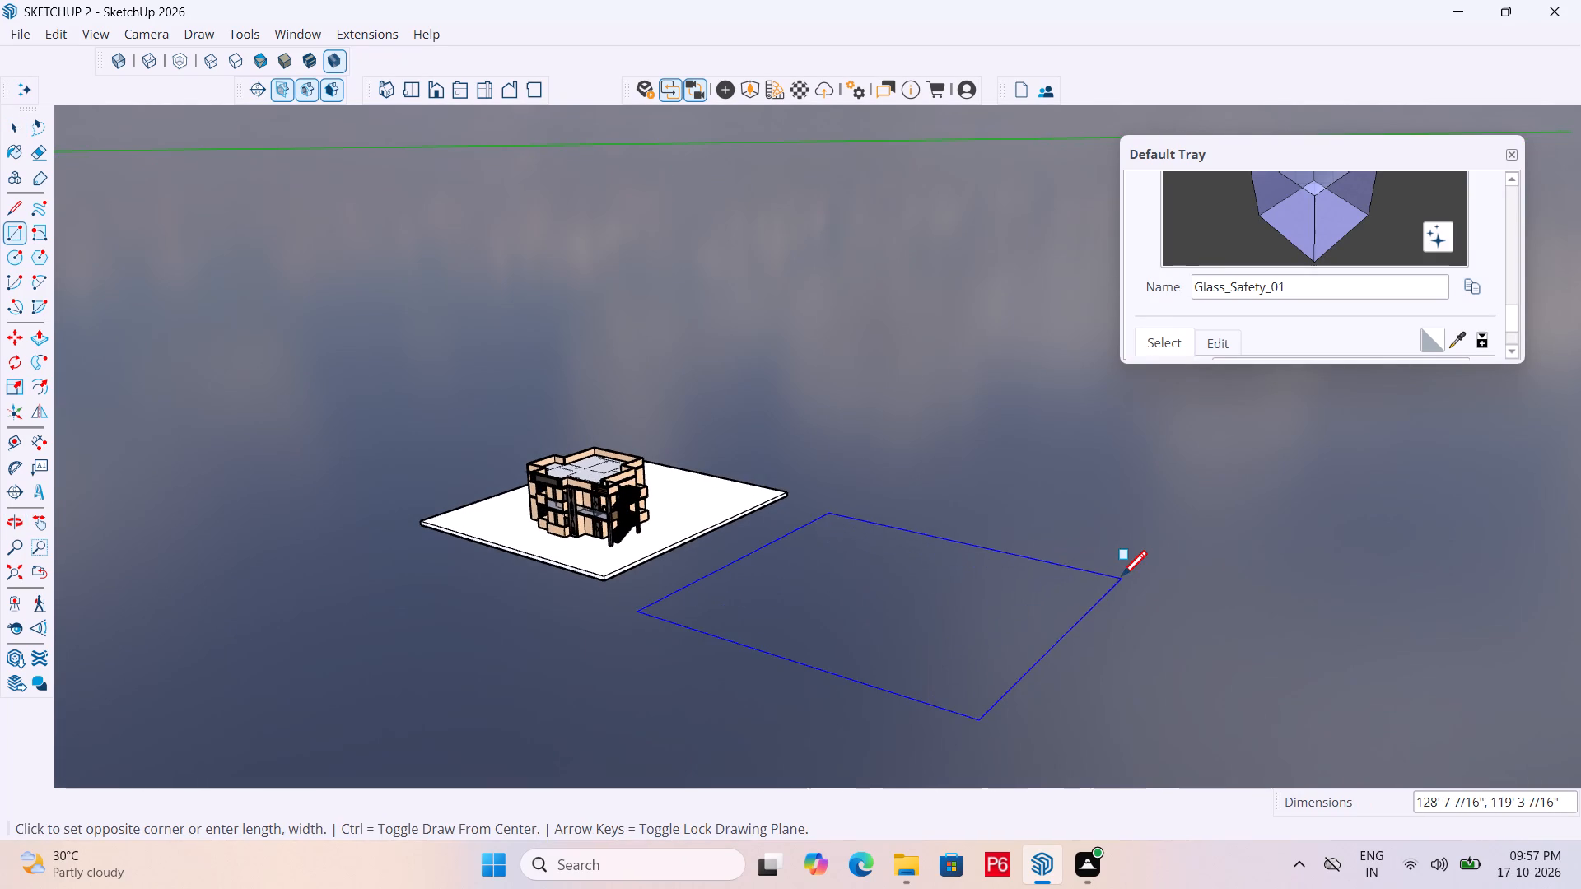
pyautogui.click(1122, 579)
pyautogui.press('space')
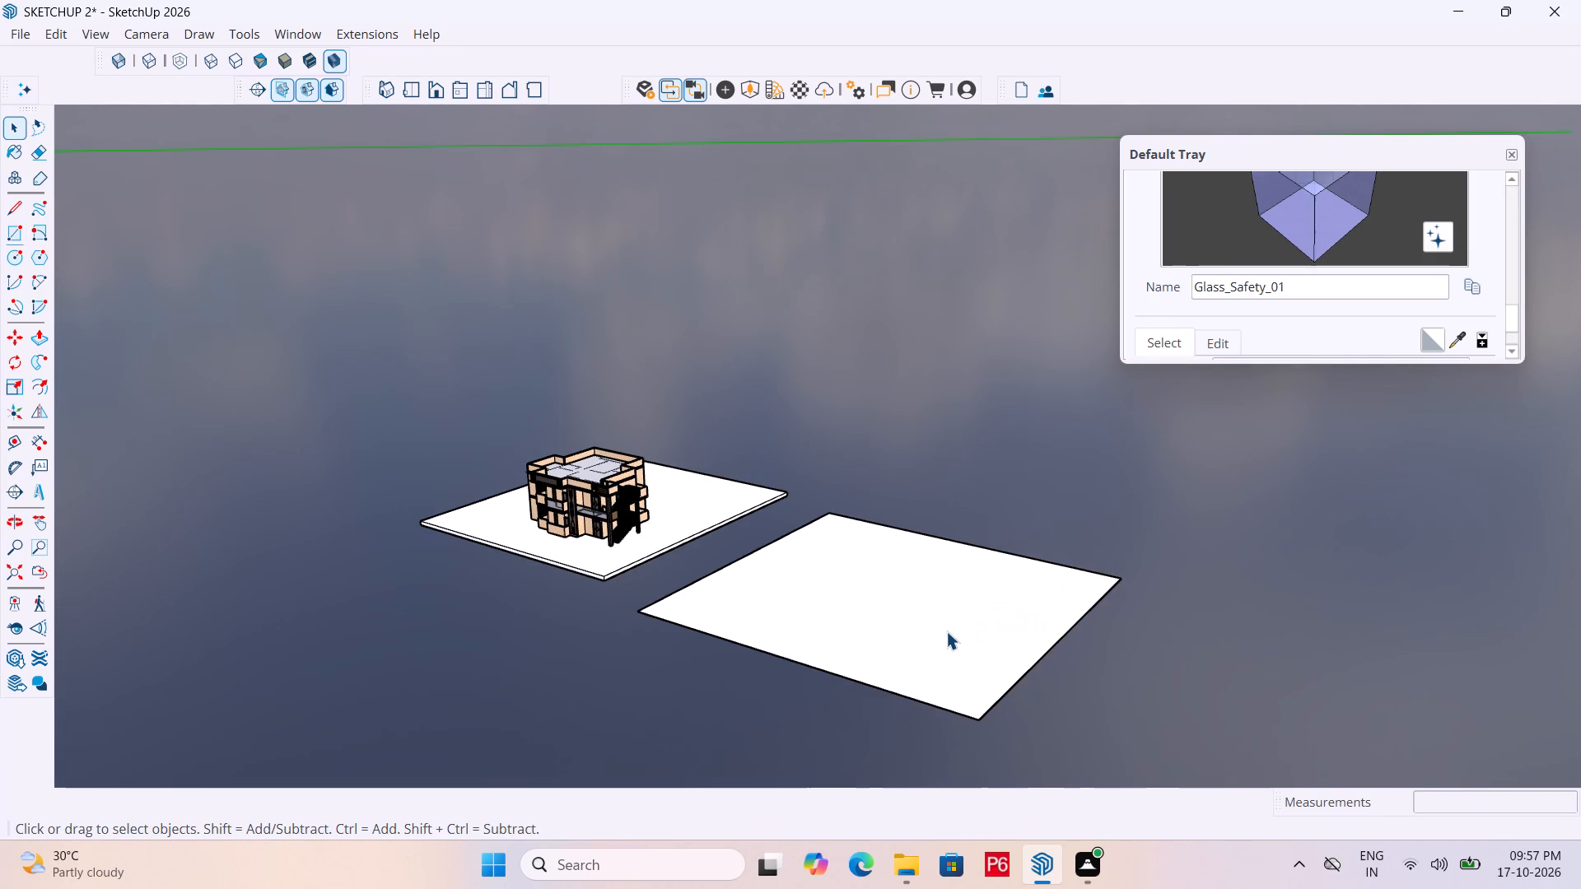
# Make the new rectangle beside the house's ground slab, with its edges, into a group.
pyautogui.click(946, 631)
pyautogui.doubleClick(944, 629)
pyautogui.rightClick(944, 629)
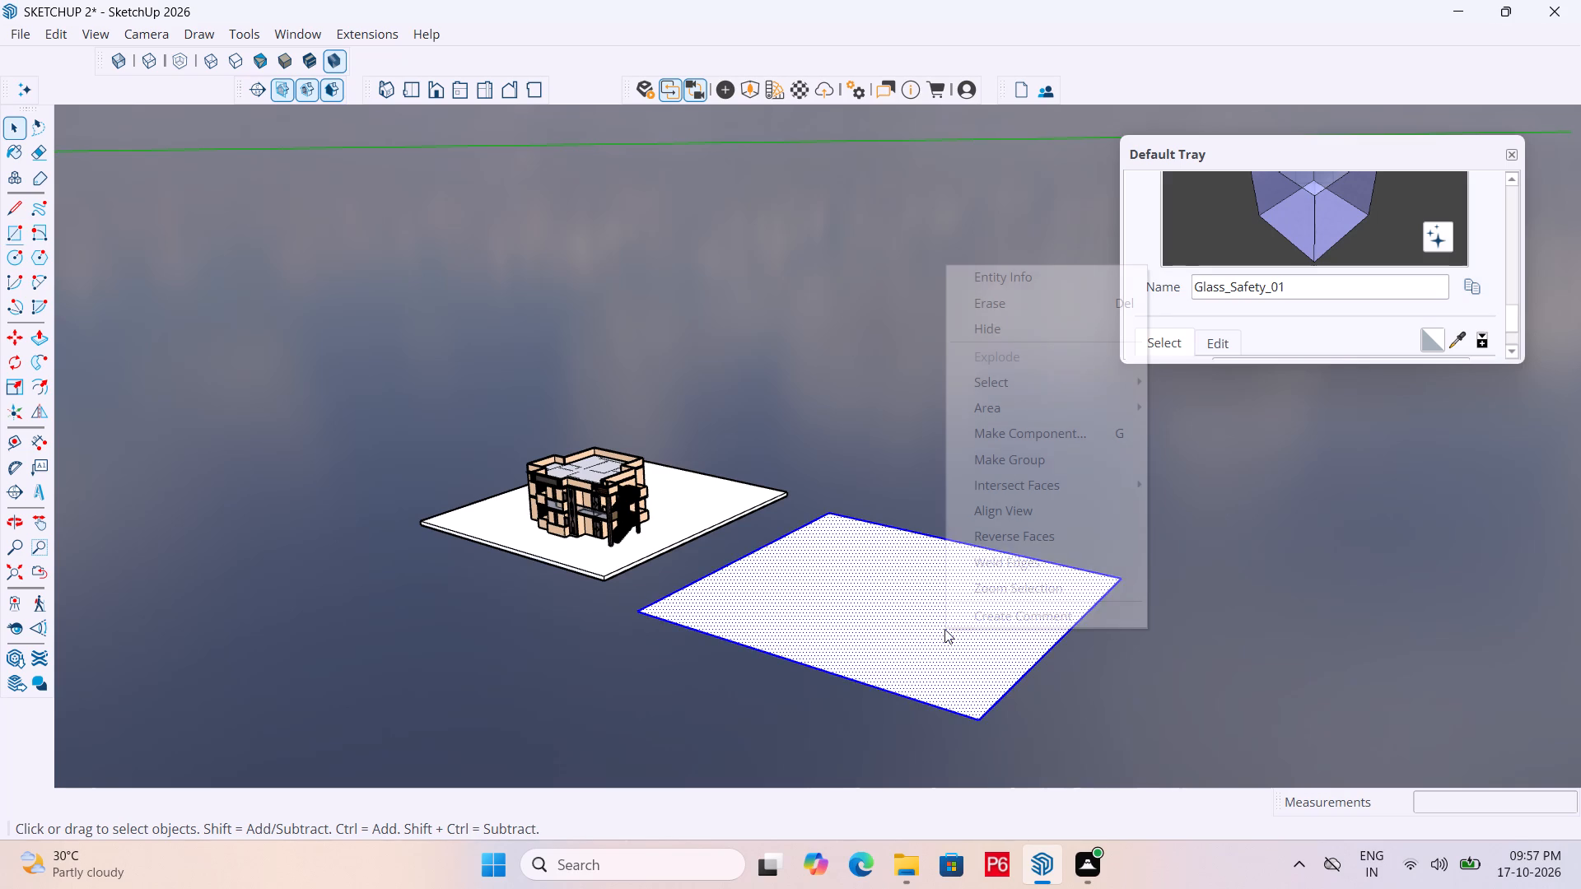
pyautogui.click(1075, 465)
pyautogui.press('space')
pyautogui.click(1193, 597)
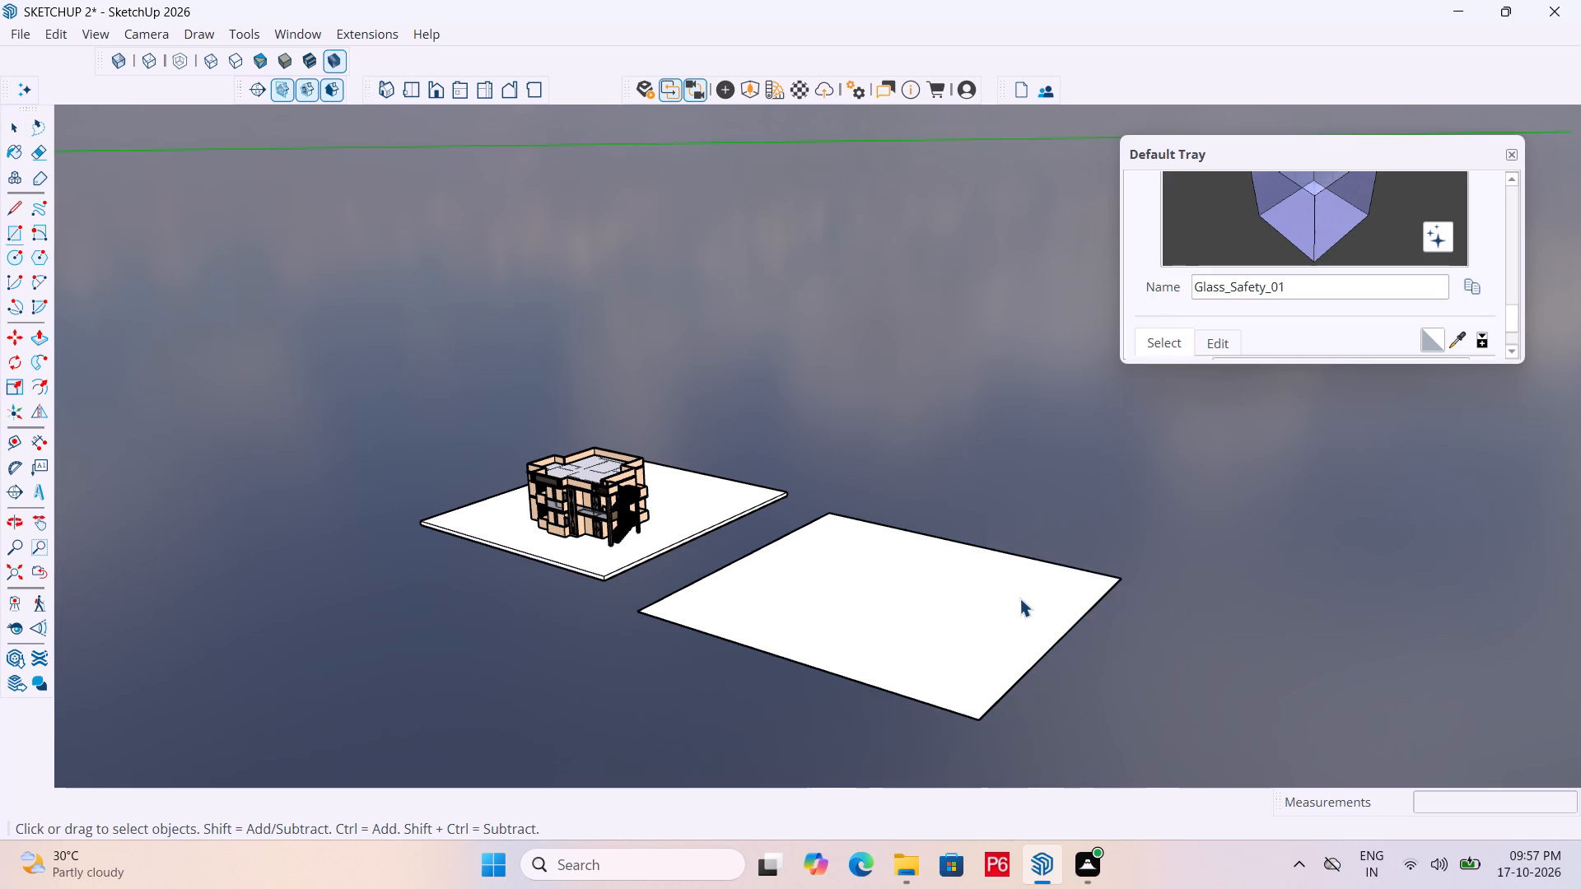
pyautogui.click(1019, 598)
pyautogui.click(901, 614)
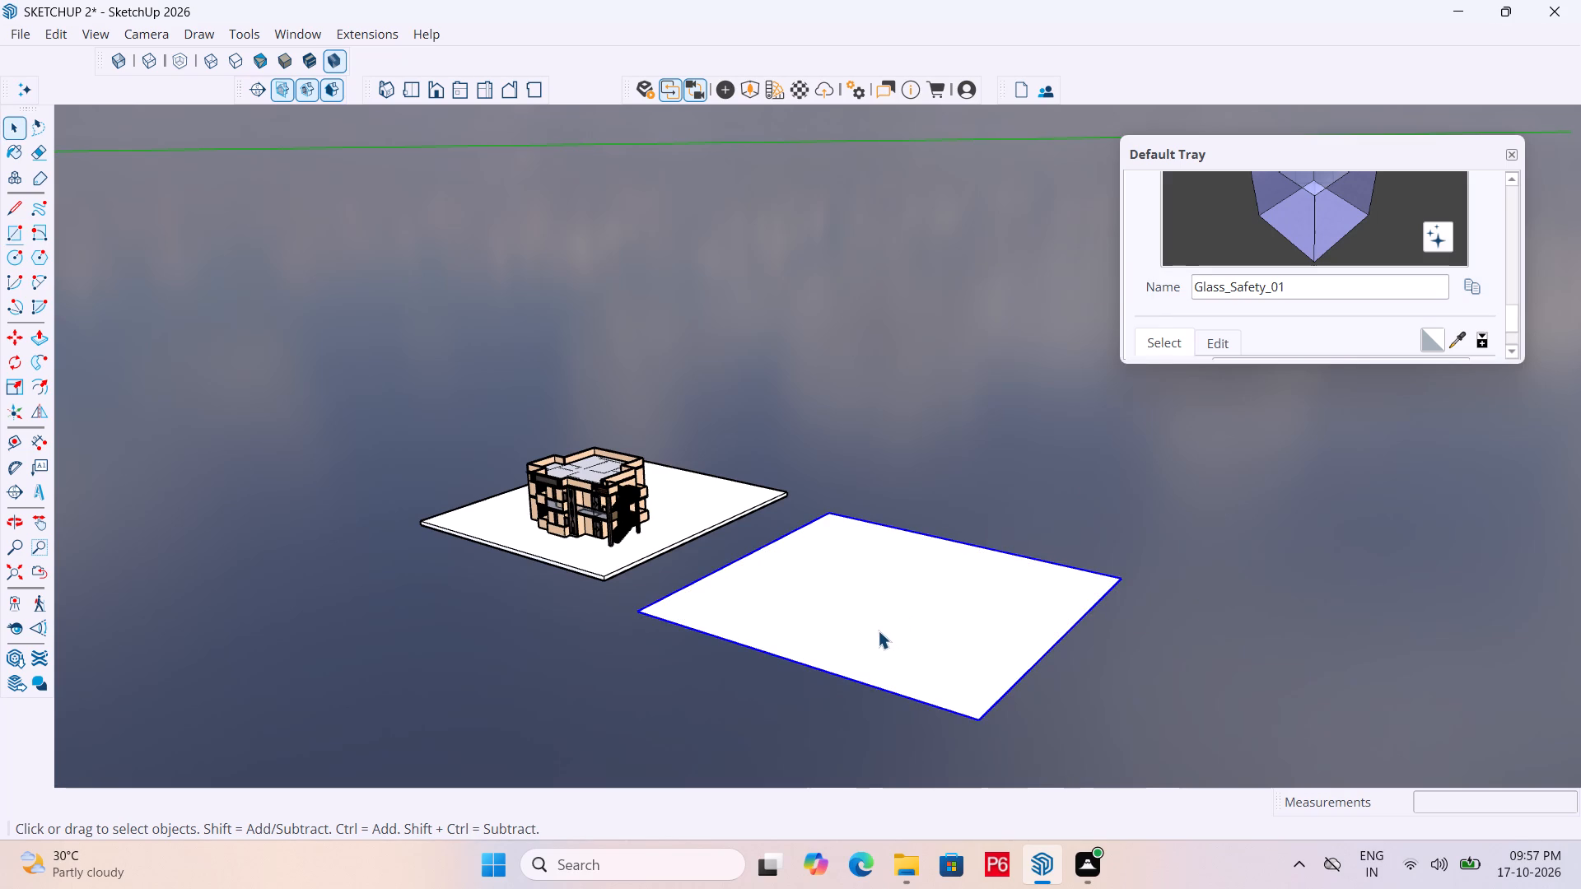
# Extrude the face inside the new rectangle's group by 6" to form a slab.
pyautogui.doubleClick(878, 631)
pyautogui.press('p')
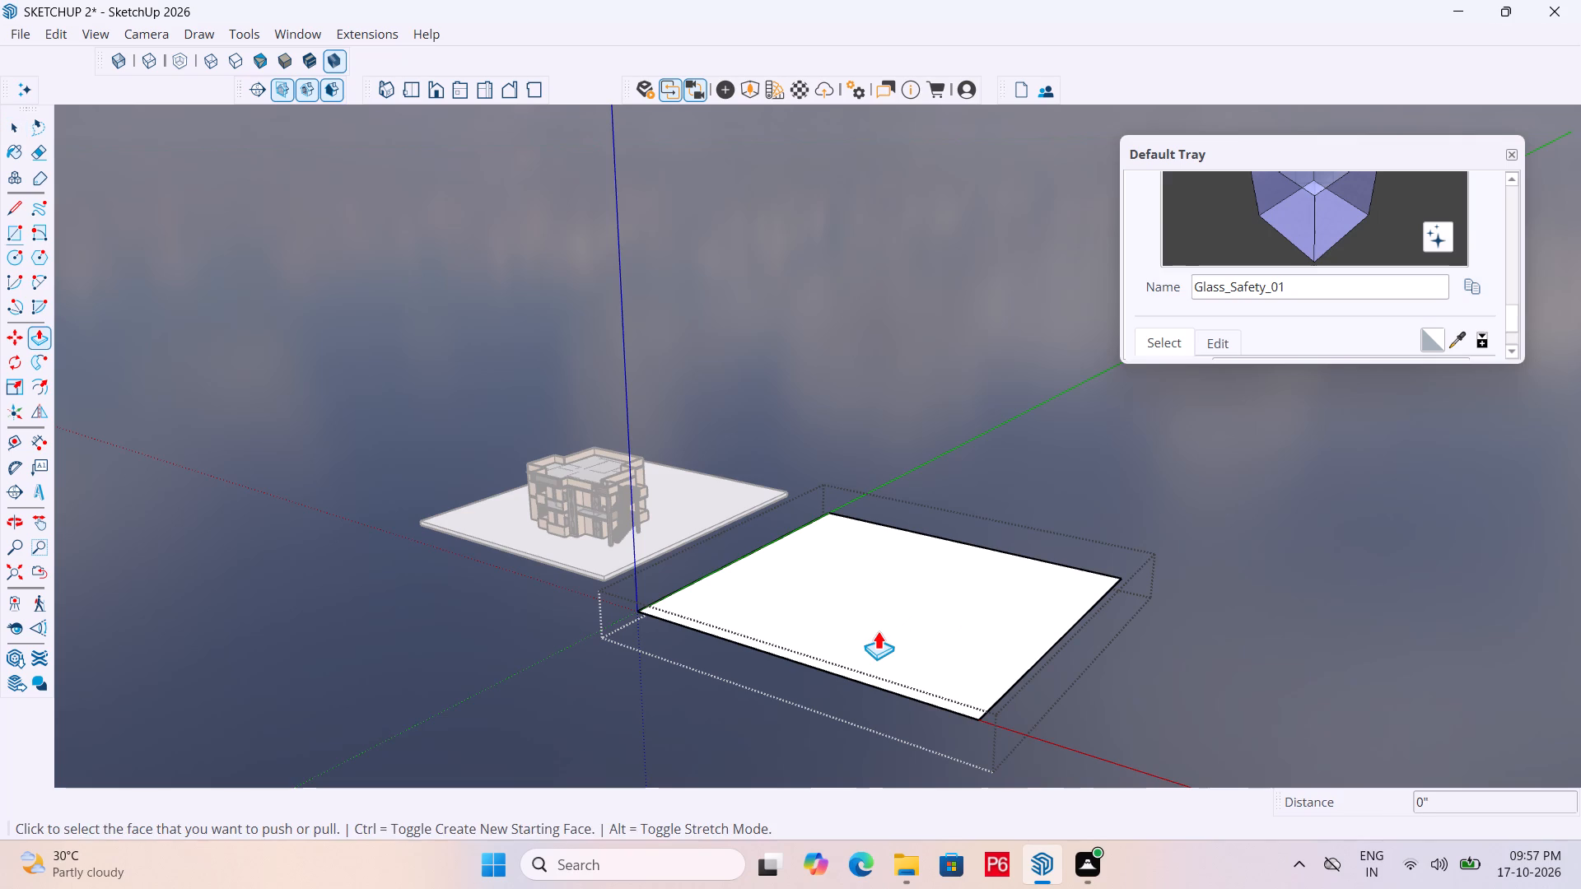
pyautogui.click(878, 631)
pyautogui.write('6"')
pyautogui.press('Return')
pyautogui.scroll(5, 1045, 719)
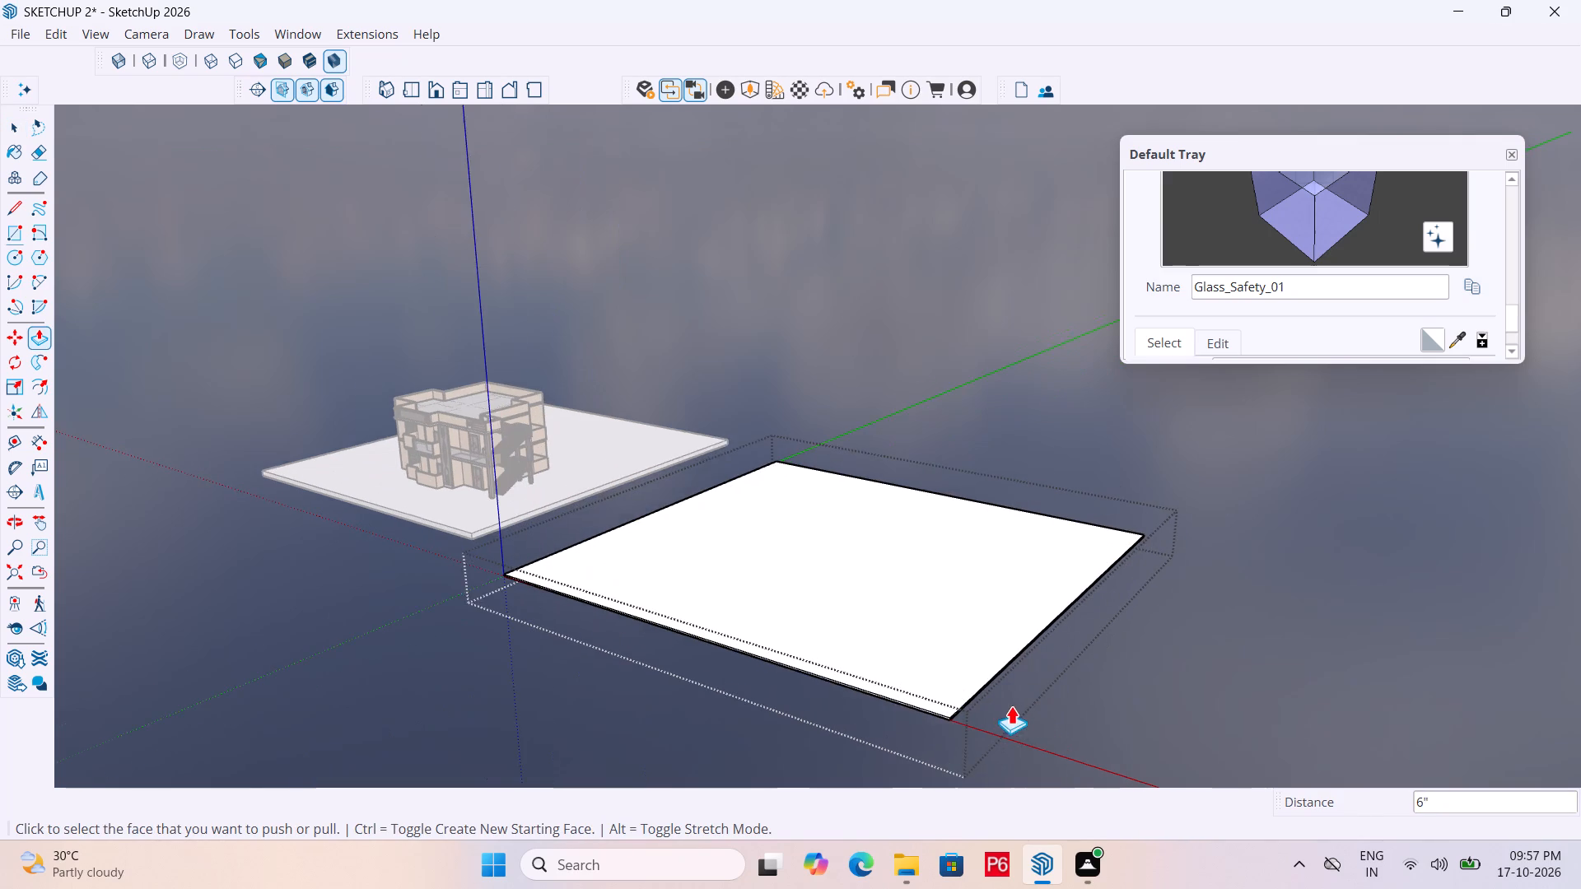
pyautogui.press('space')
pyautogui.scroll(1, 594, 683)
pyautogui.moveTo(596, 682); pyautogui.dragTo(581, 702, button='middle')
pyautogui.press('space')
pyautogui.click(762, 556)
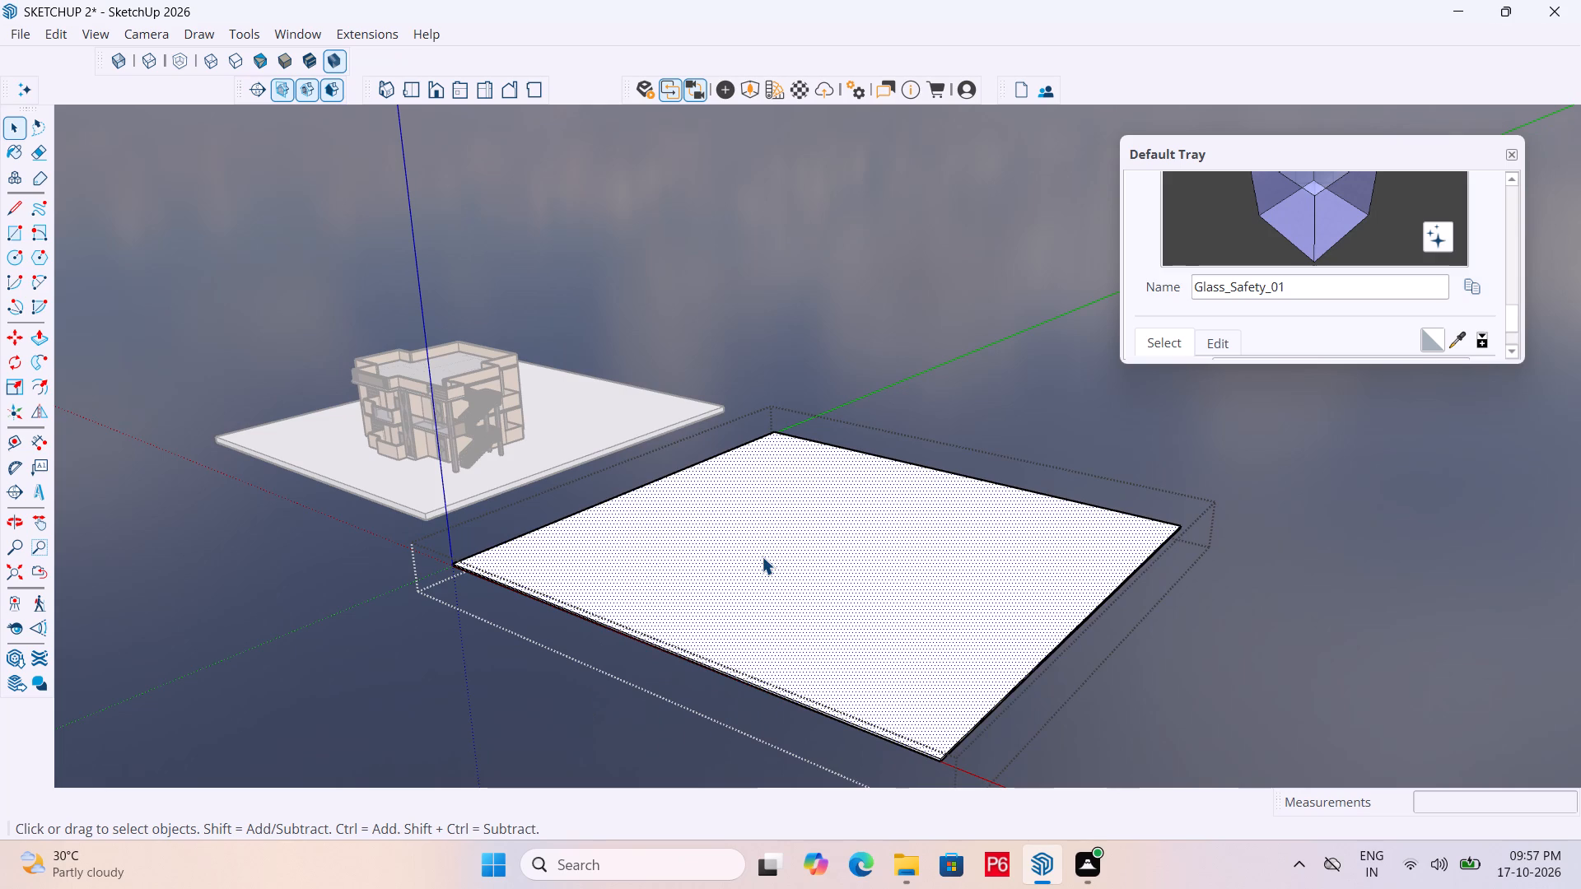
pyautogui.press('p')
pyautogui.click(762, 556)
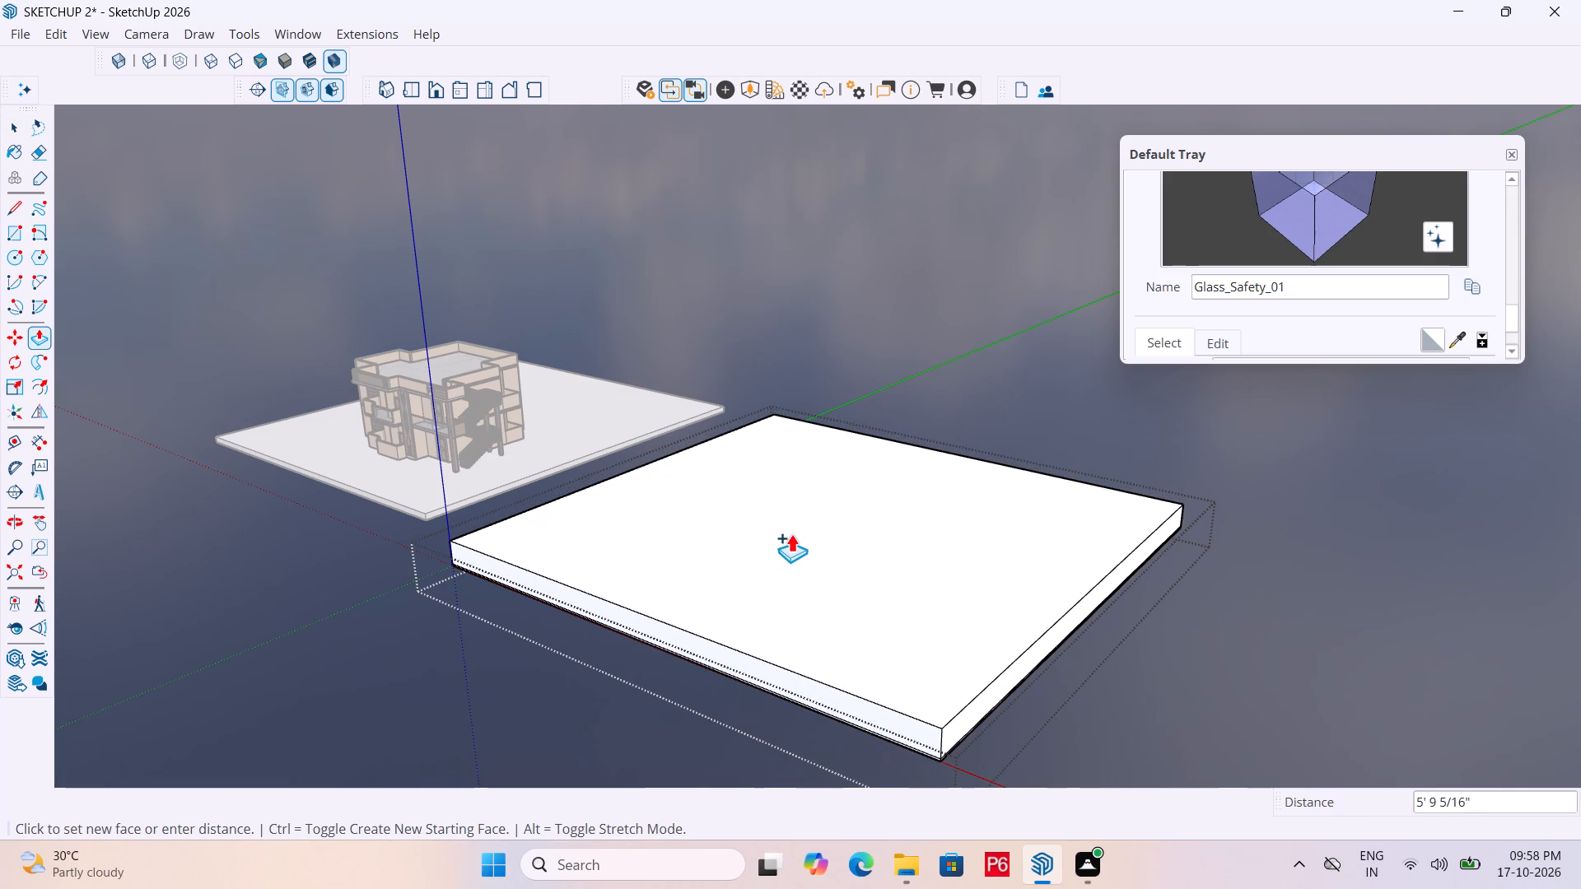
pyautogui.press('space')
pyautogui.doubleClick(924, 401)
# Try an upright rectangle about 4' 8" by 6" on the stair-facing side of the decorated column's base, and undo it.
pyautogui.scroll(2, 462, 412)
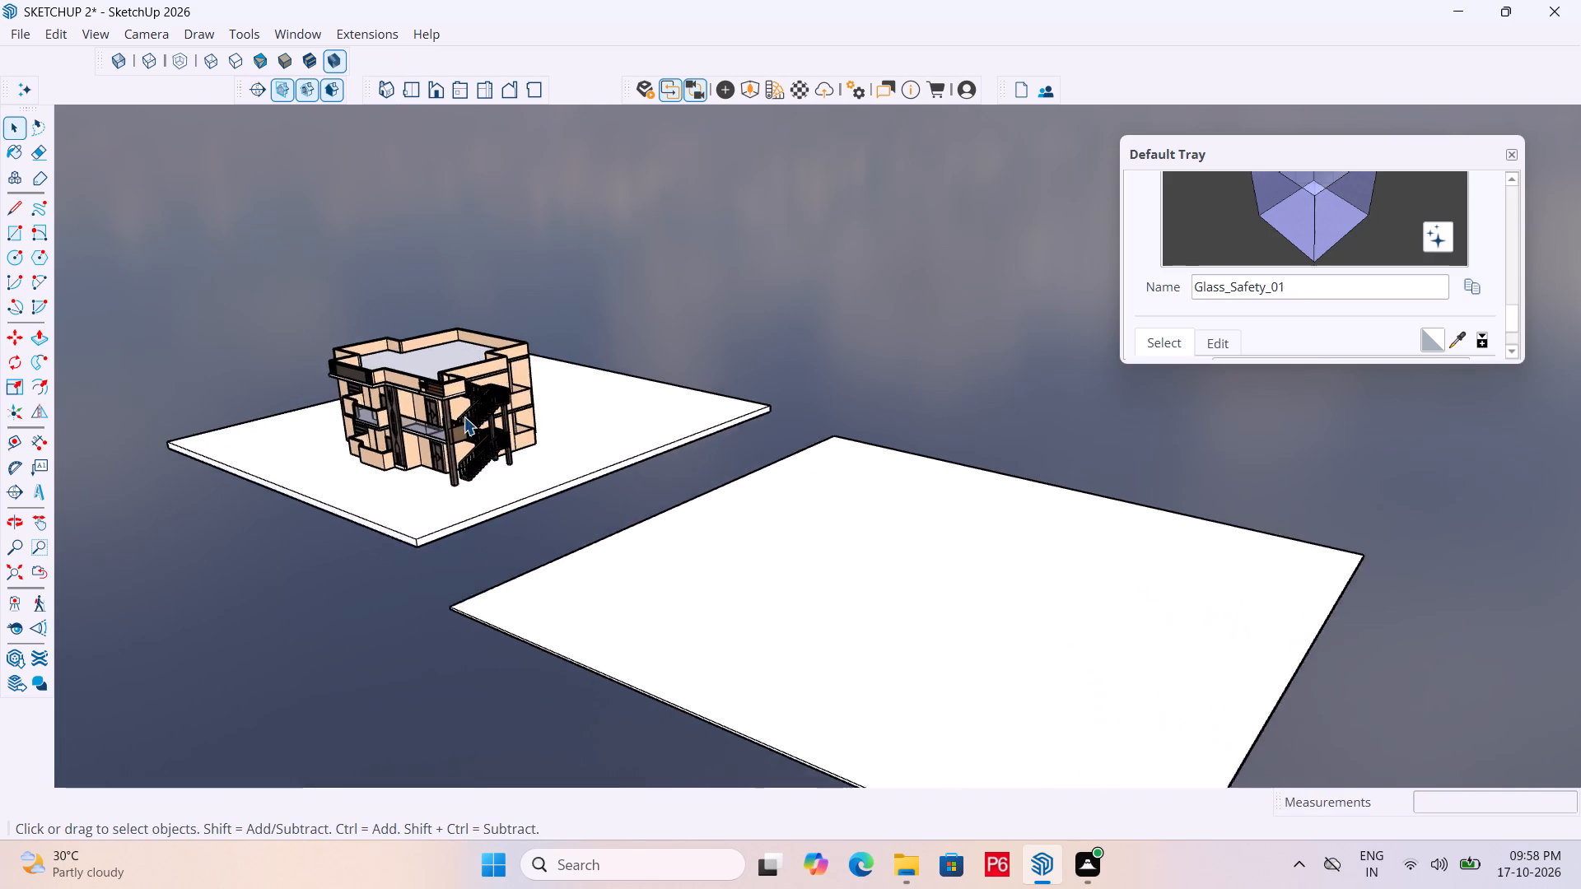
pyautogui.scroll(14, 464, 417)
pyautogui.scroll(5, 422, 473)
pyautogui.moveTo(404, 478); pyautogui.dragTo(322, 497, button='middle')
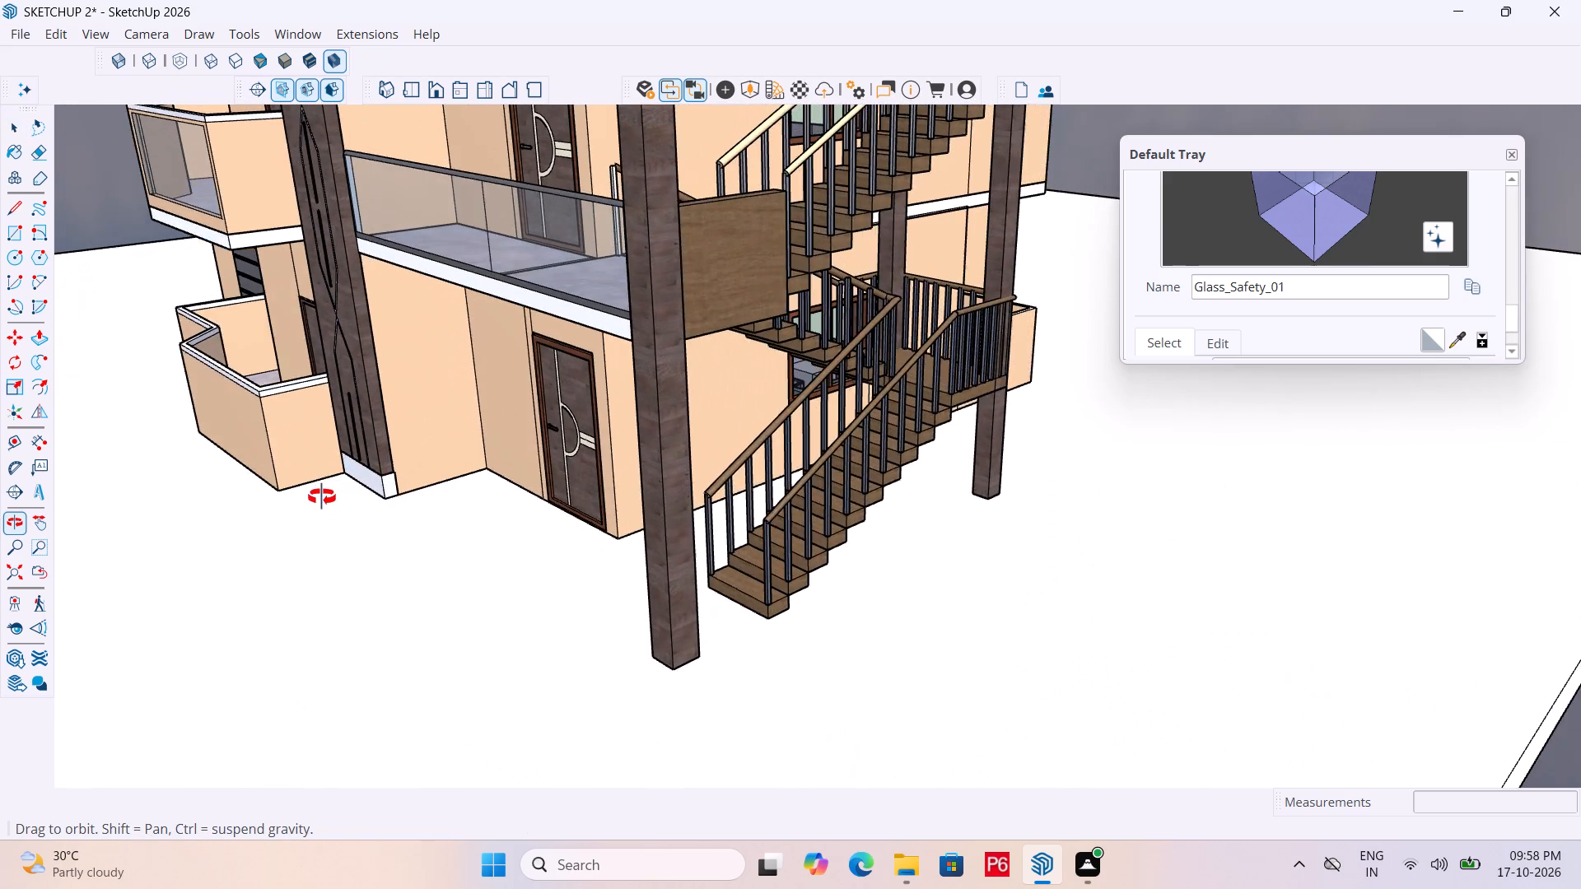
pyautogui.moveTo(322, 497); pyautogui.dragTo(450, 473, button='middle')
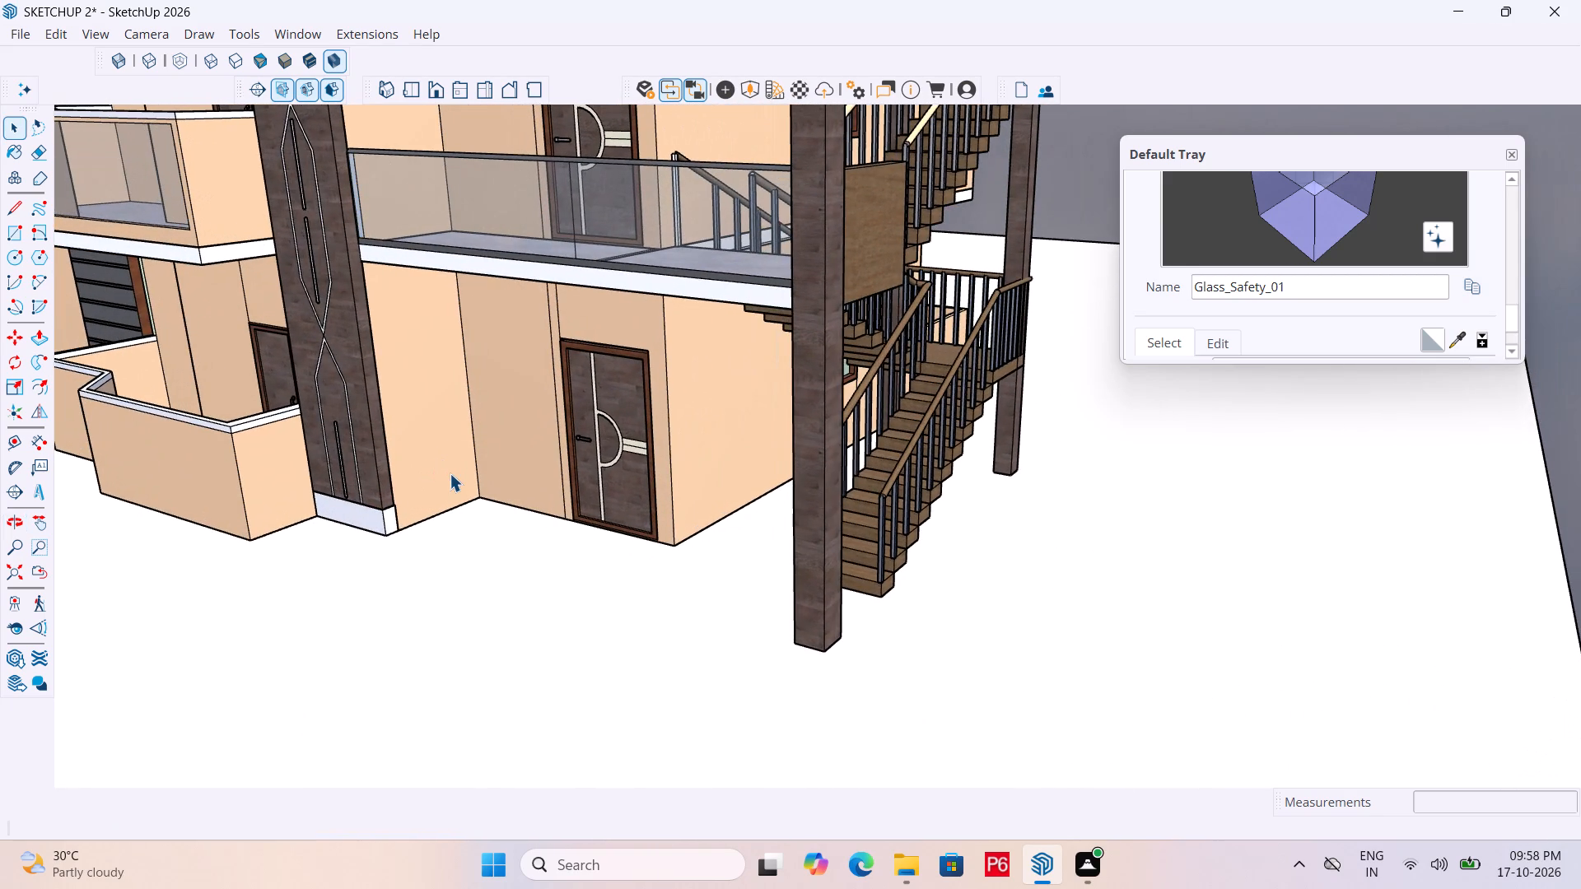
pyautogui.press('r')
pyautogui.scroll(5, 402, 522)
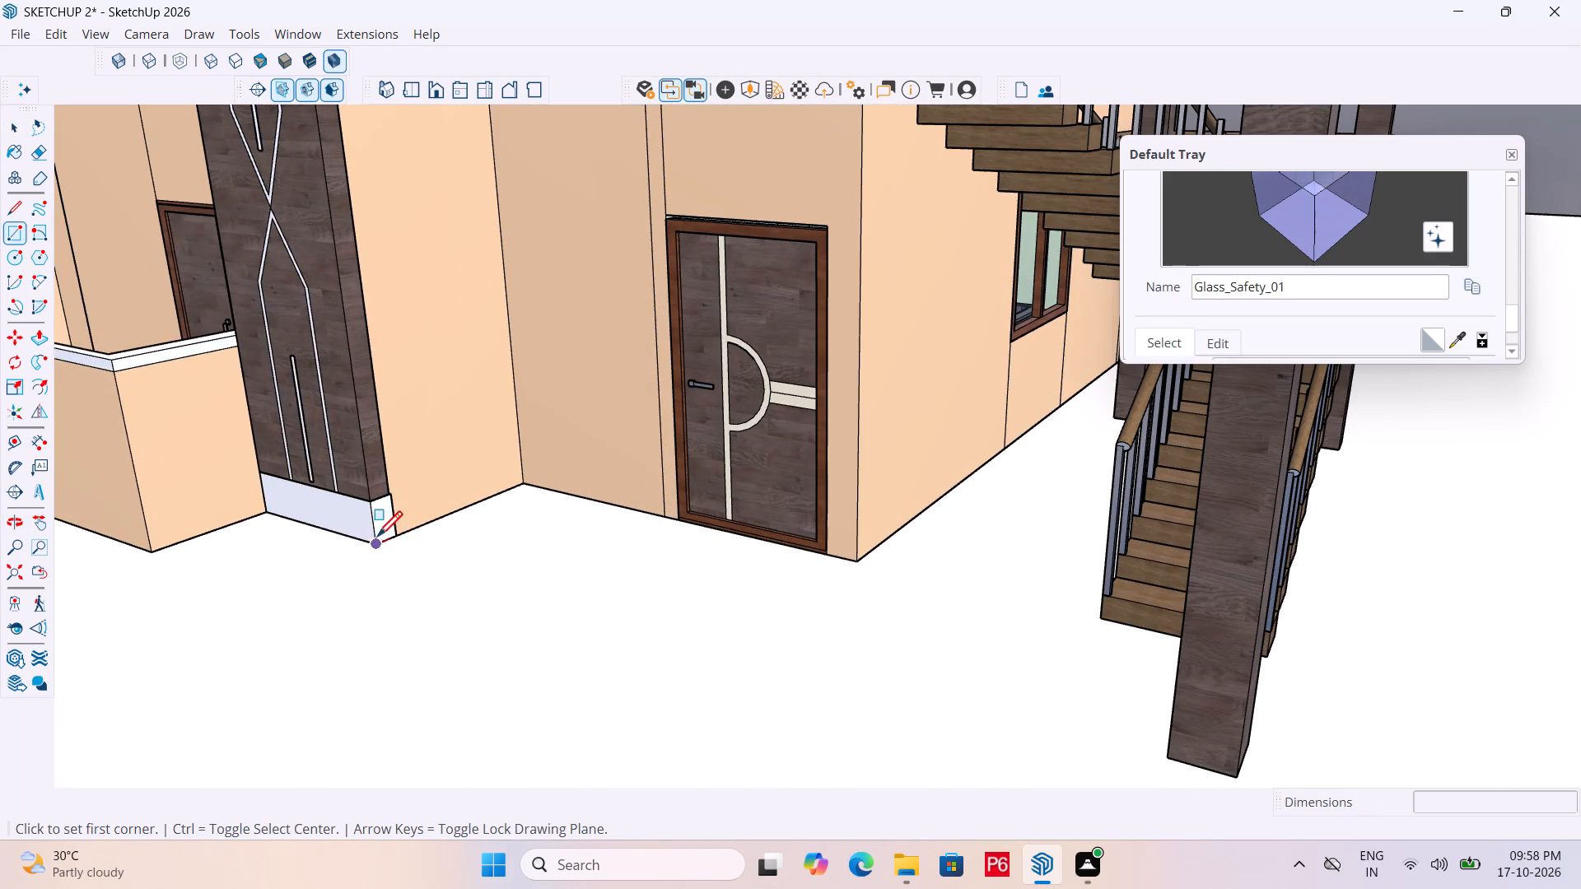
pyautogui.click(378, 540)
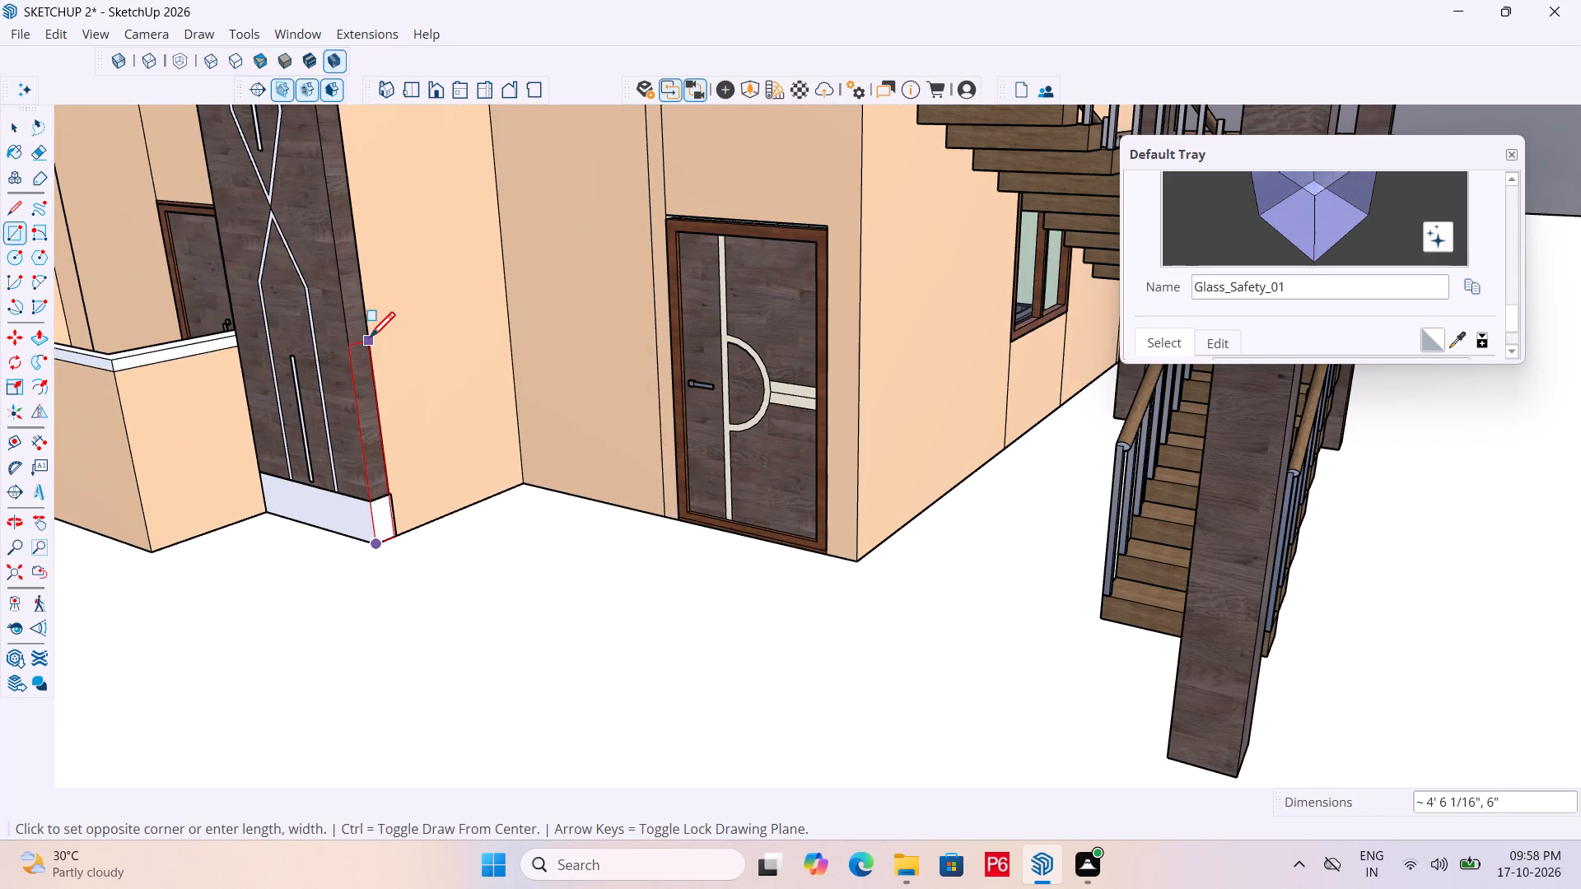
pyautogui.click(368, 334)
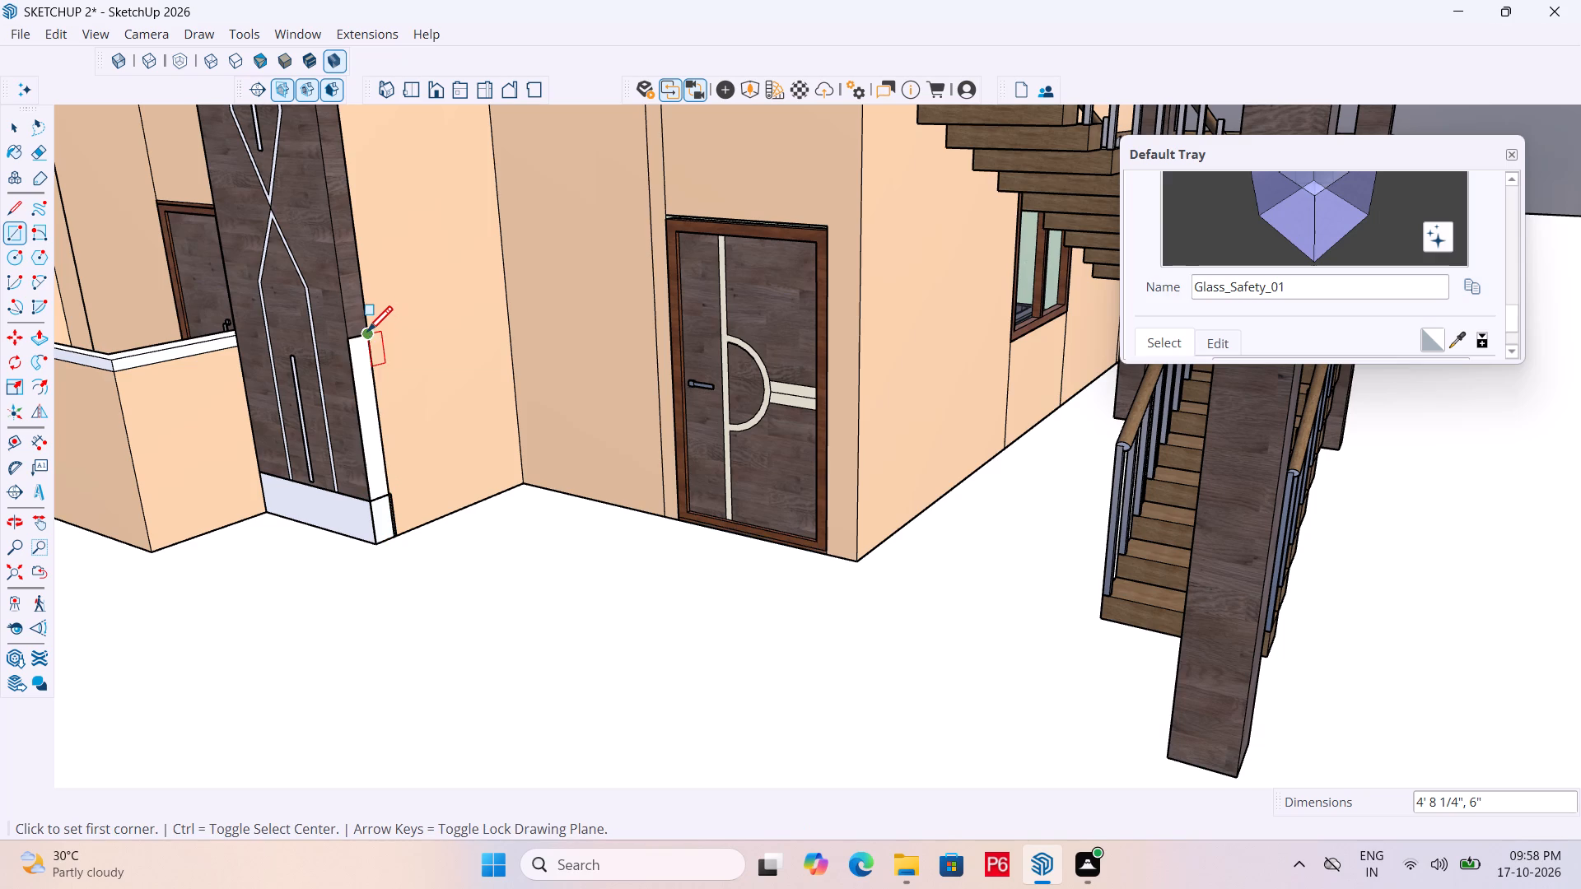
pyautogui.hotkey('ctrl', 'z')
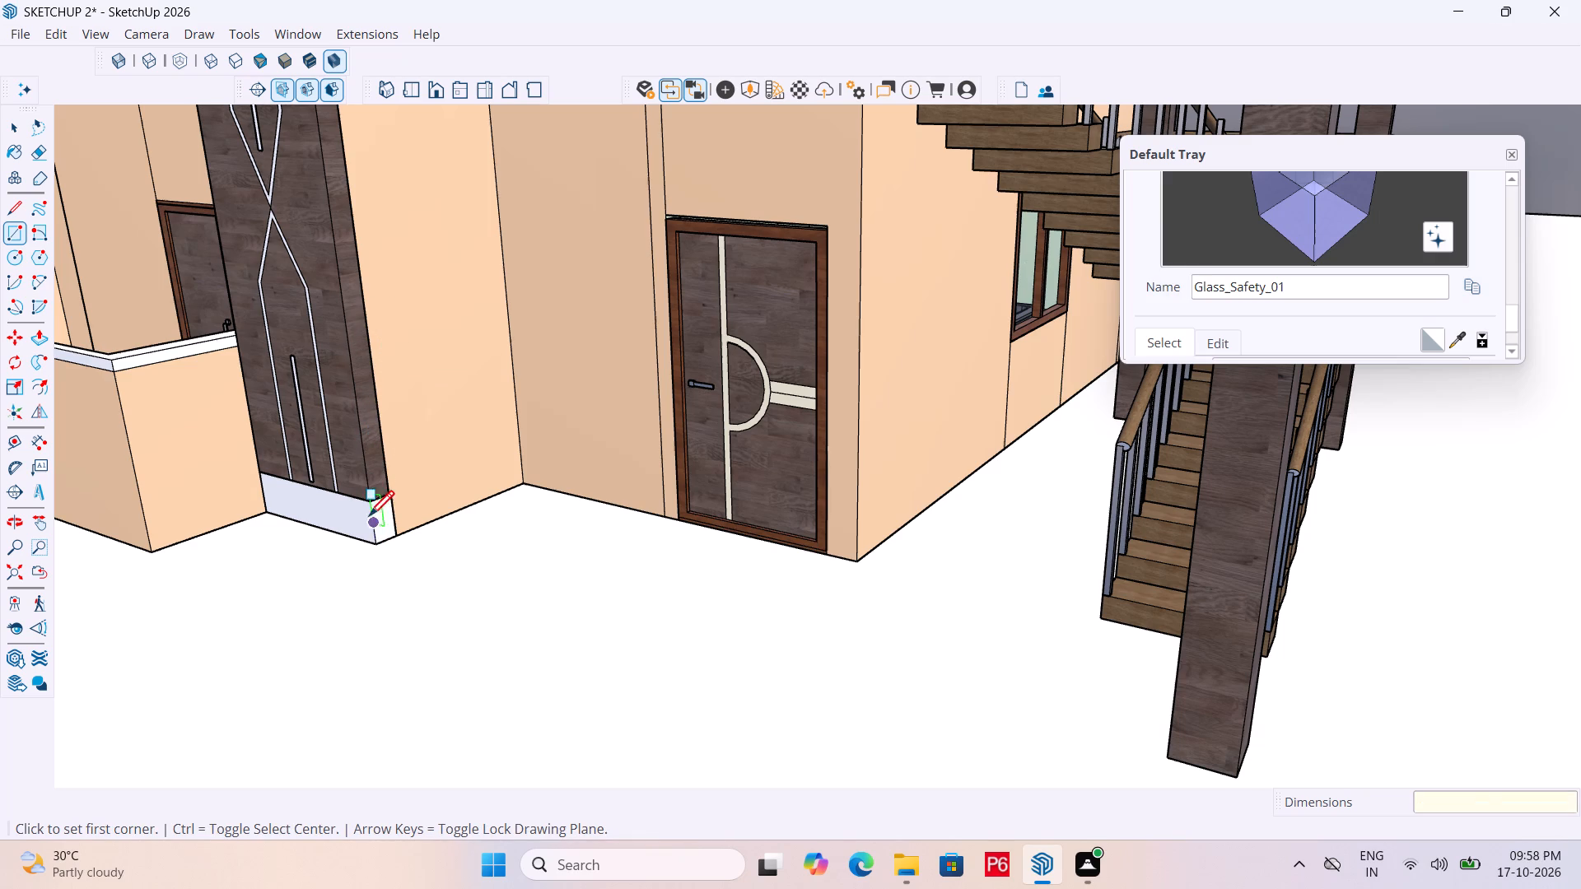
# Draw an upright rectangle about 4' 5" by 6" on the stair-facing side of the decorated column's base and group it.
pyautogui.moveTo(377, 547); pyautogui.dragTo(379, 539)
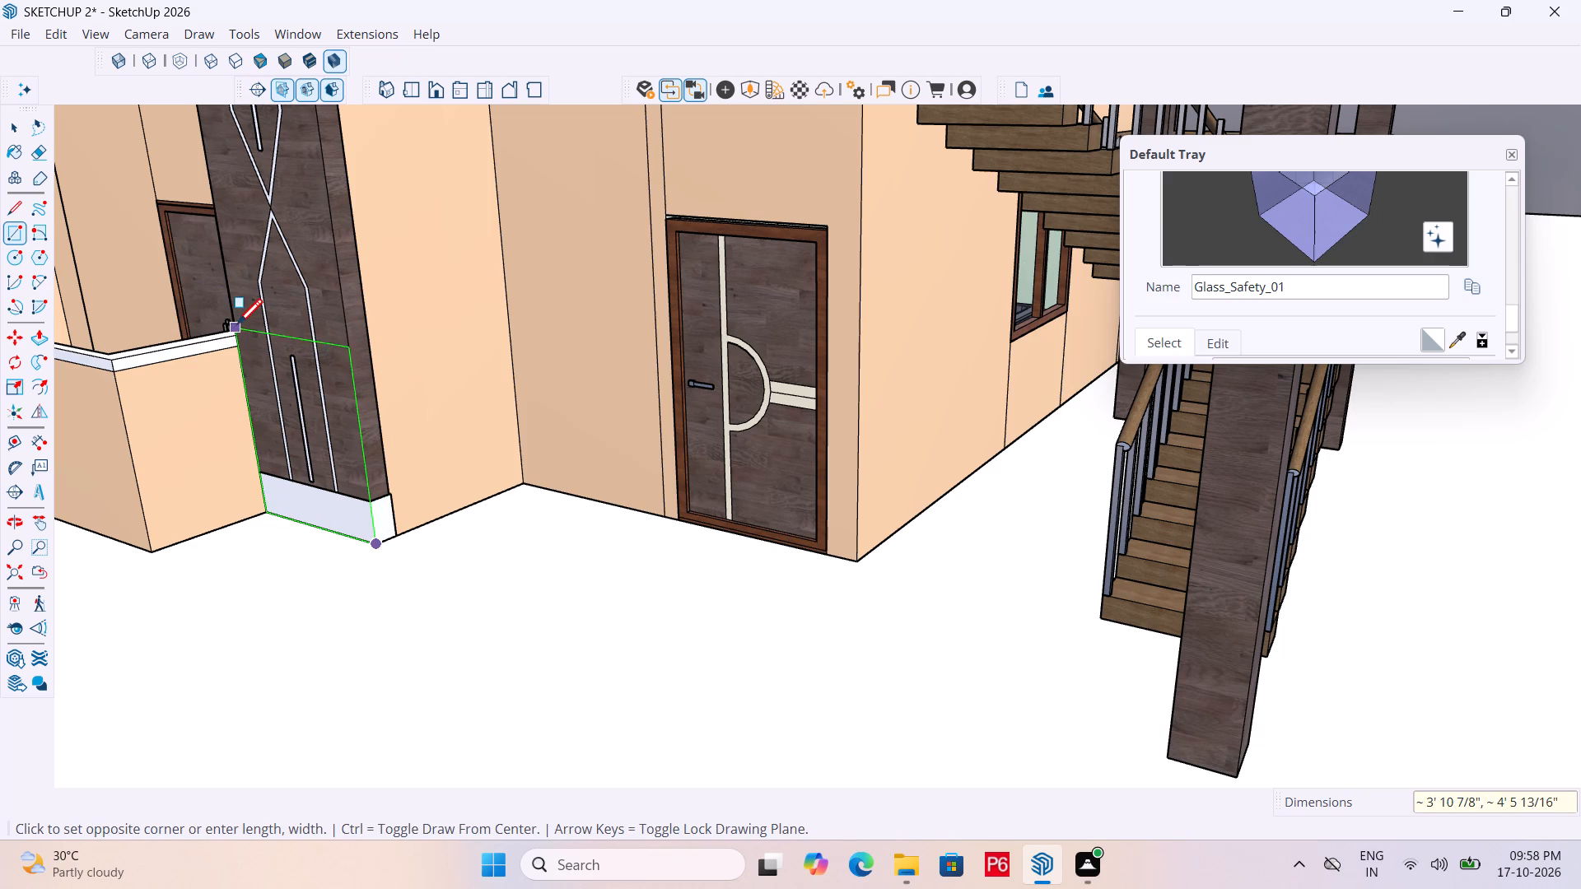
pyautogui.click(371, 342)
pyautogui.press('space')
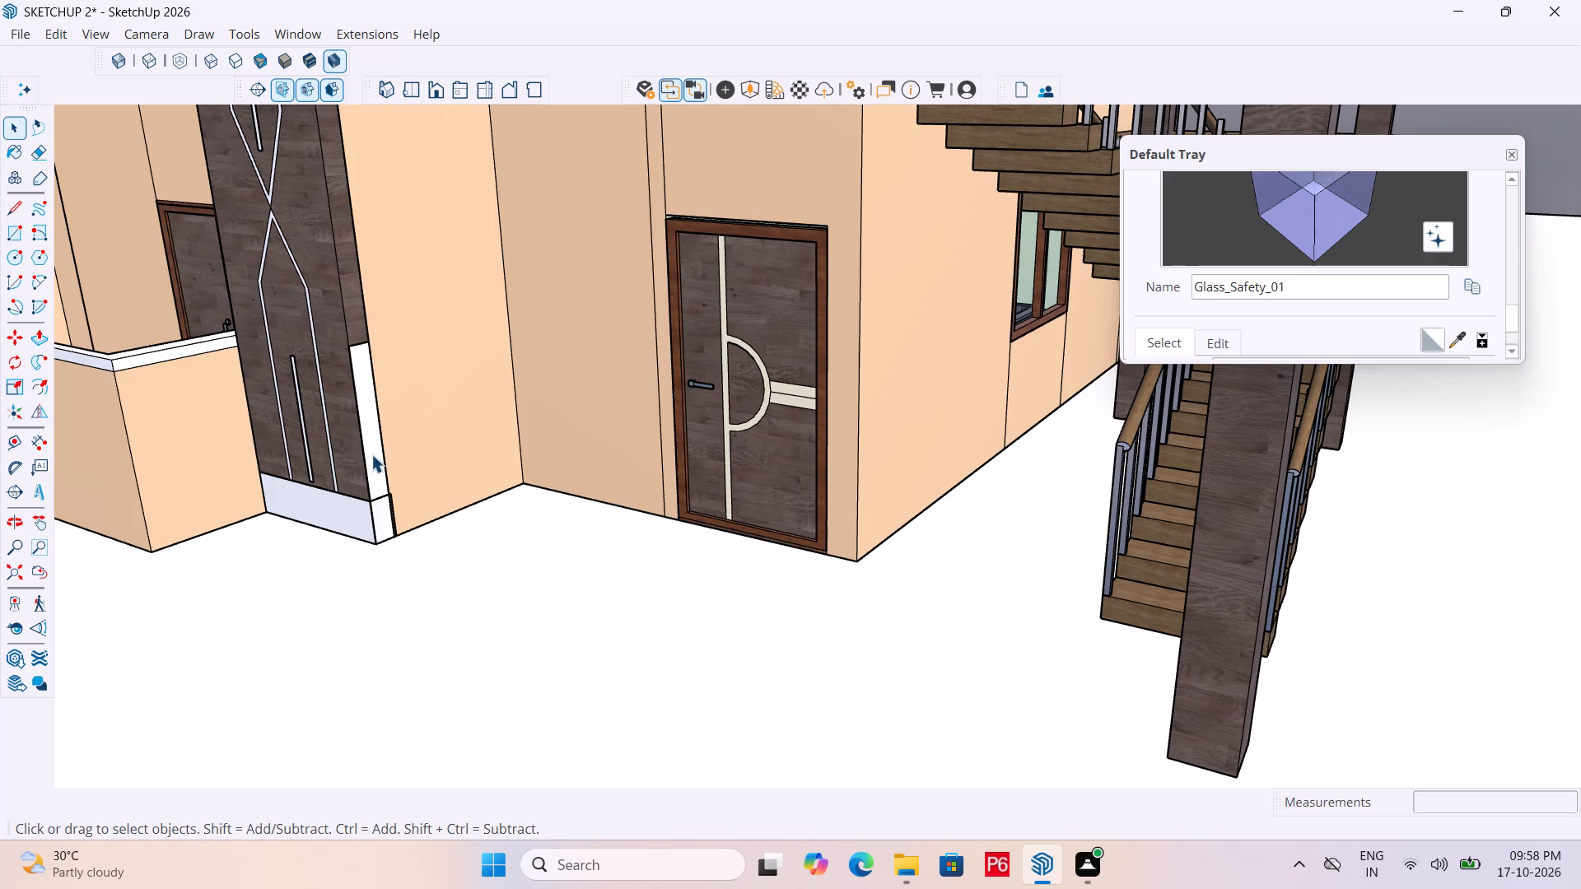
pyautogui.tripleClick(371, 454)
pyautogui.rightClick(371, 454)
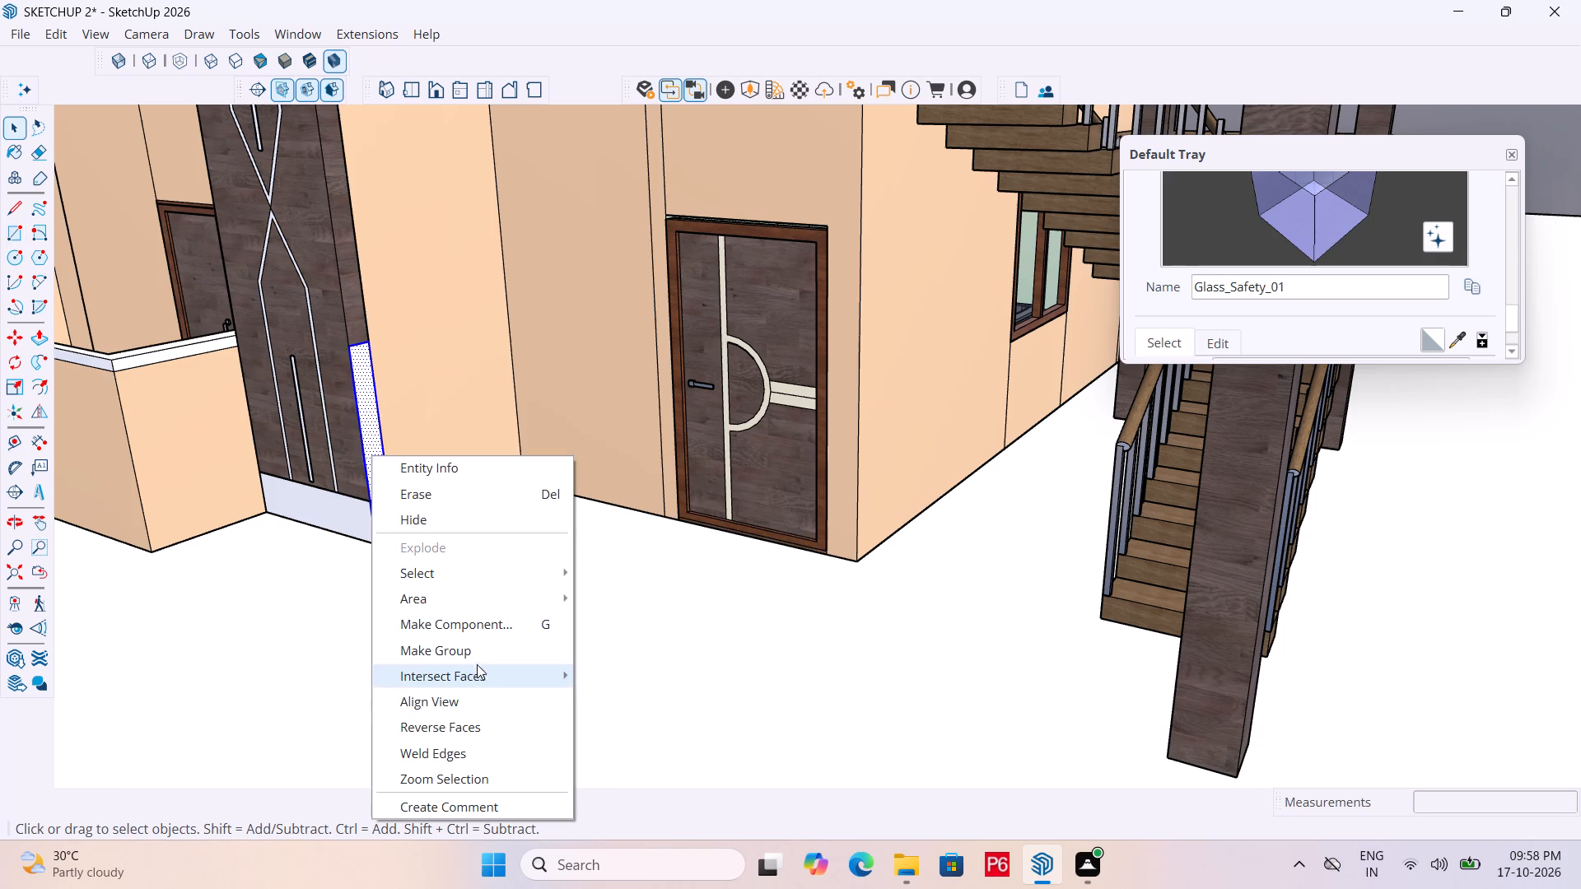
pyautogui.click(479, 649)
pyautogui.press('space')
# Extrude the grouped rectangle about 13' 2" towards the staircase post to form a low wall in front of the entrance door.
pyautogui.doubleClick(375, 454)
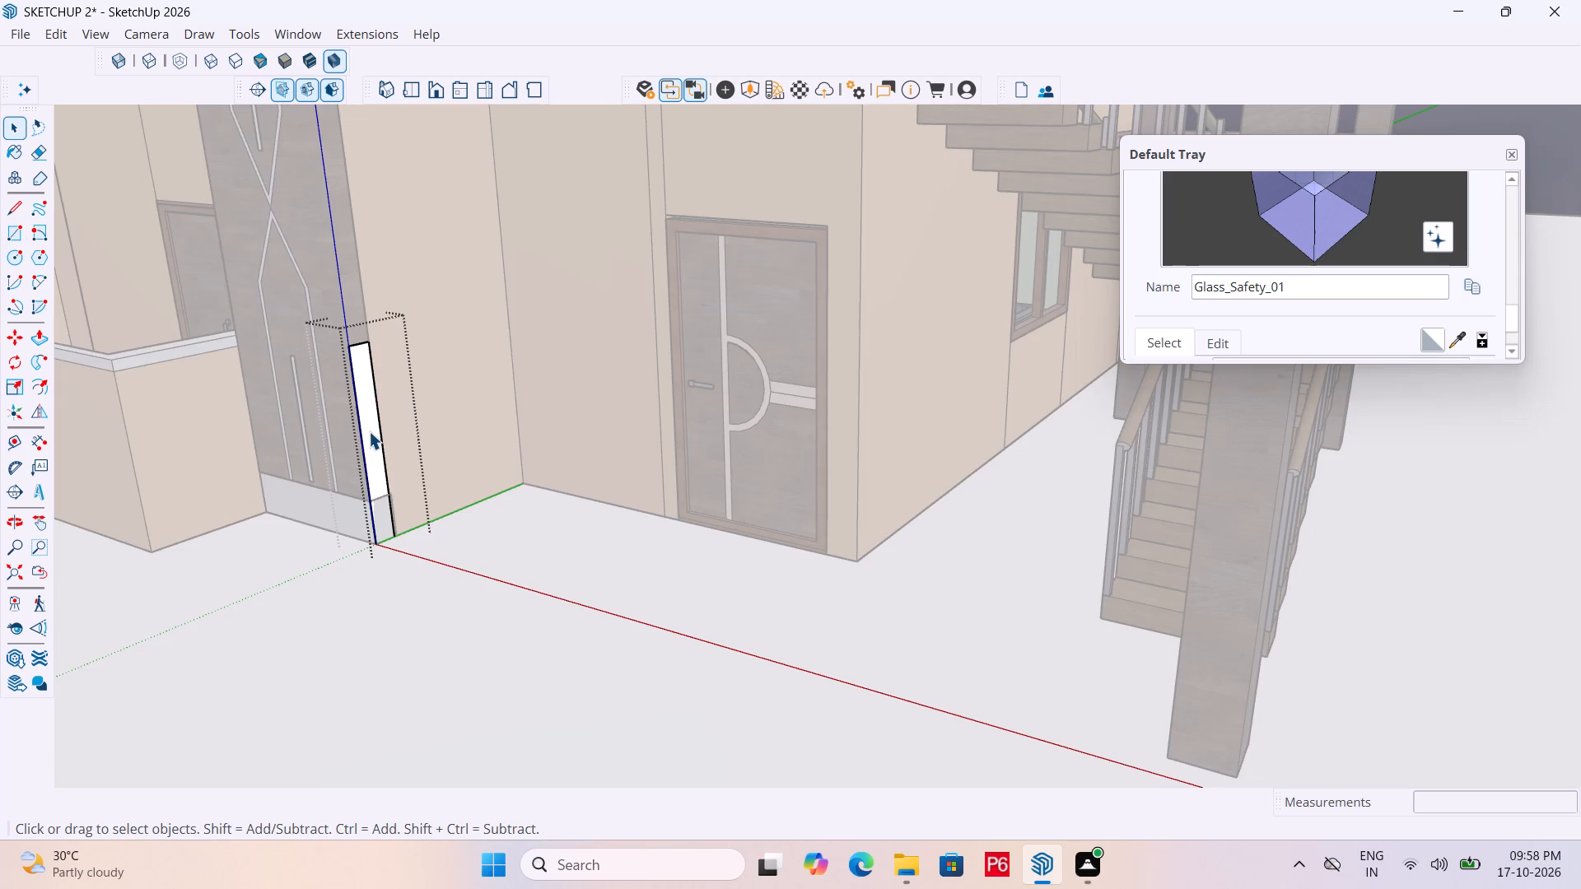
pyautogui.click(369, 431)
pyautogui.press('p')
pyautogui.click(369, 430)
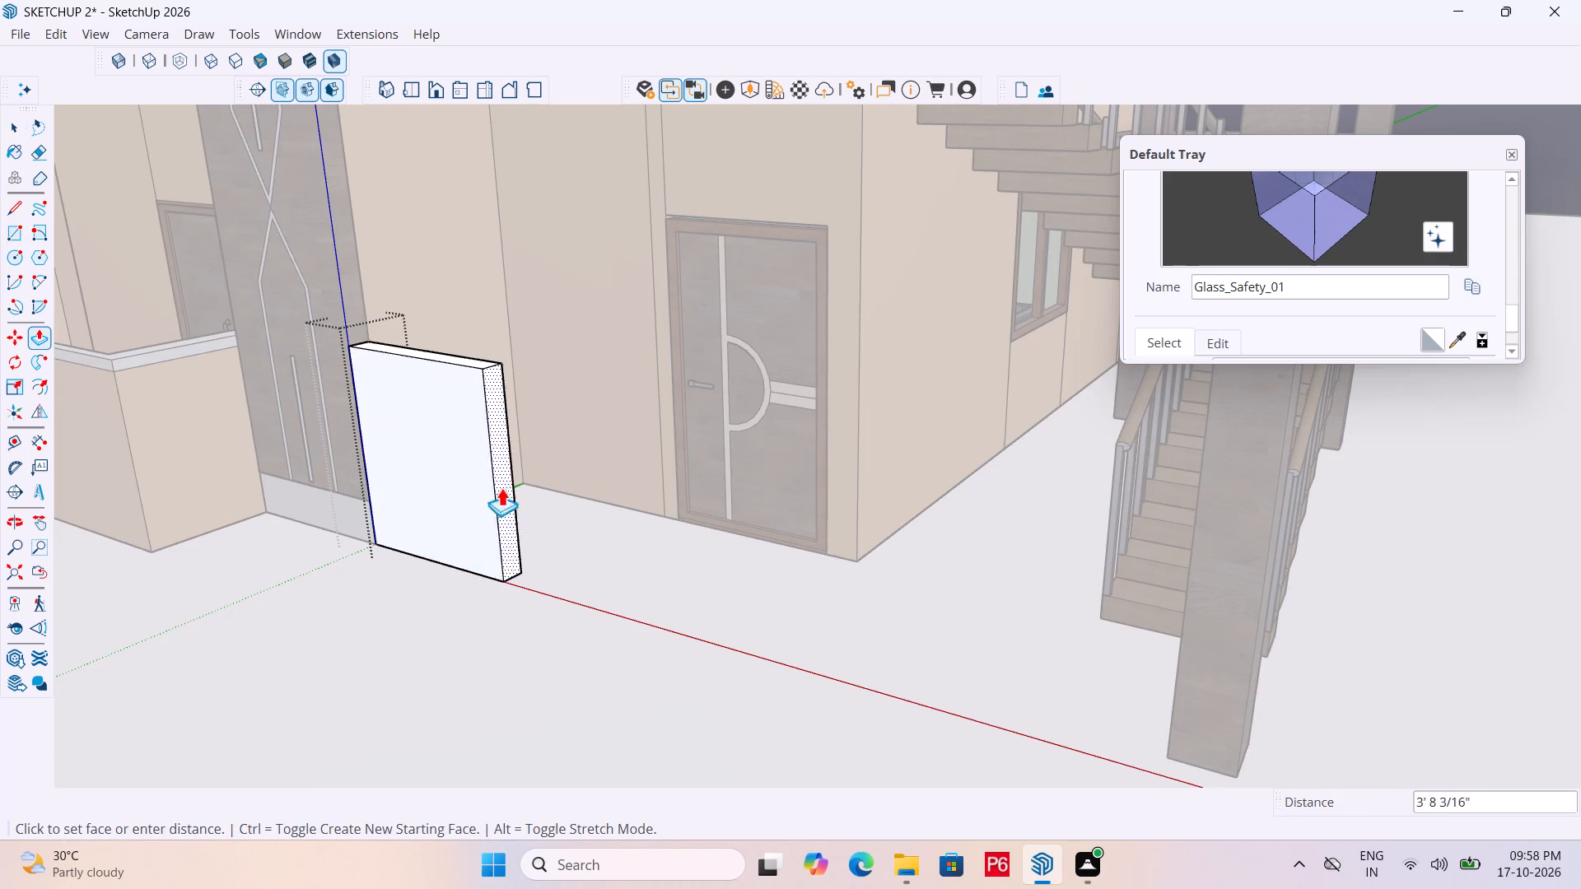
pyautogui.scroll(-6, 486, 519)
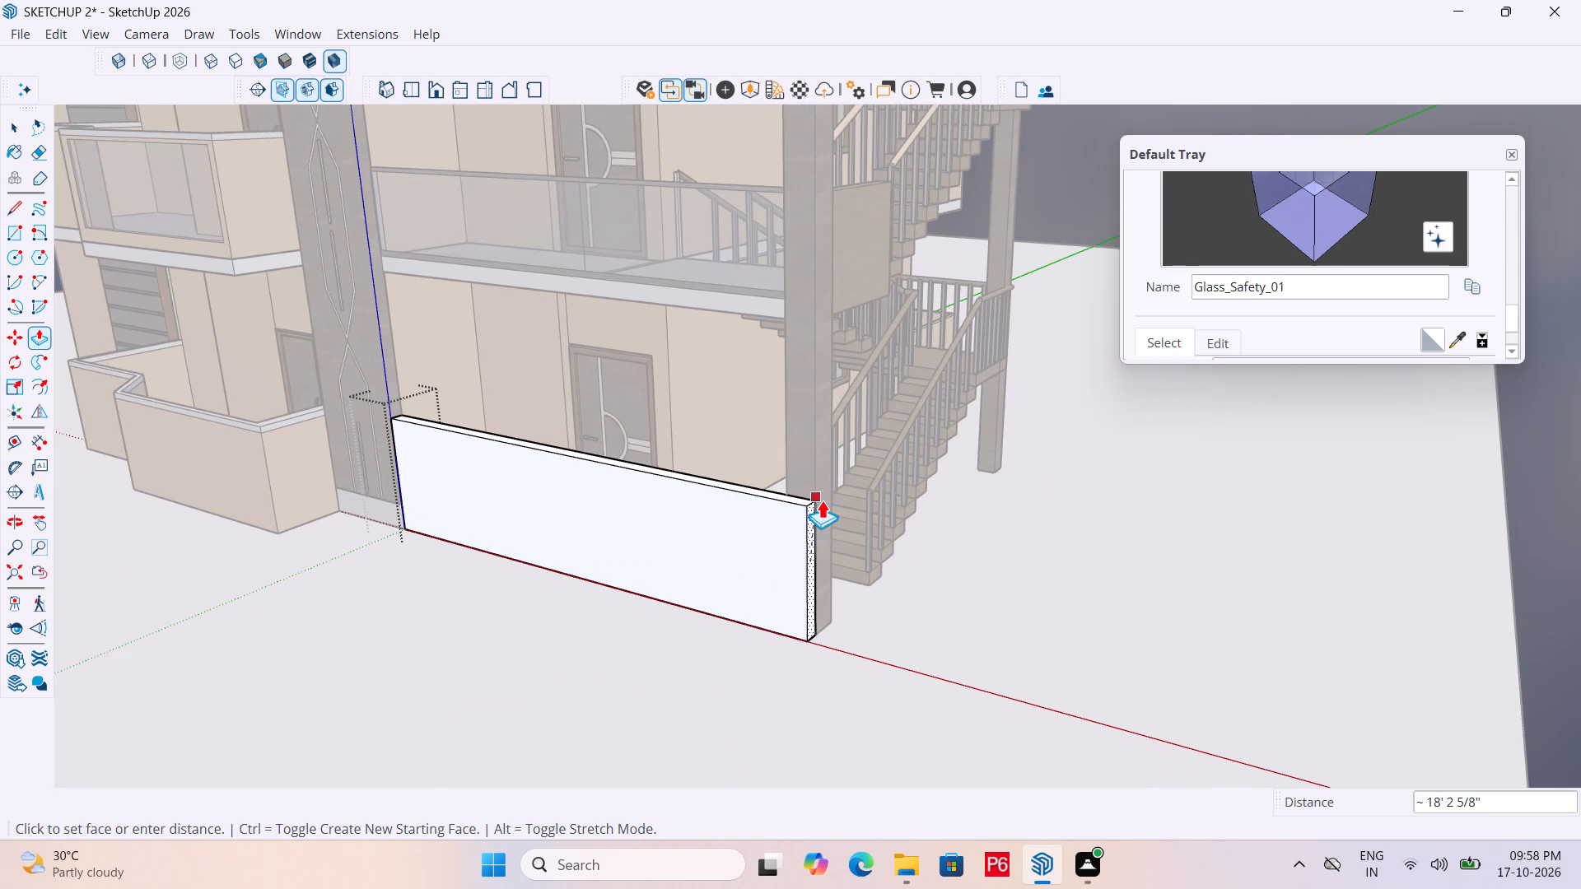
pyautogui.scroll(5, 795, 500)
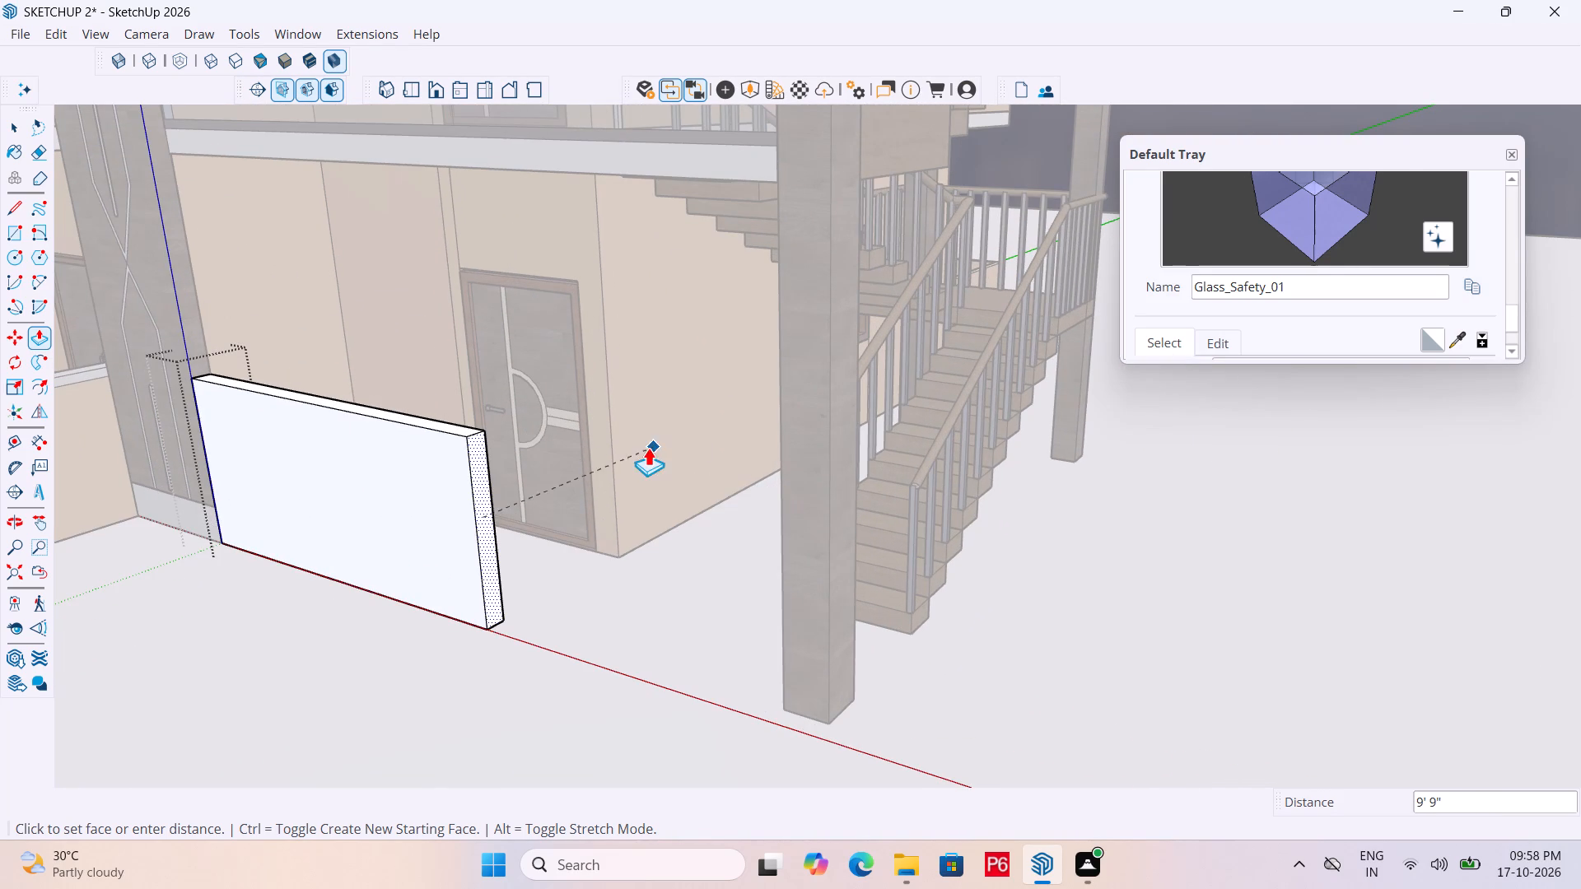
pyautogui.moveTo(665, 502); pyautogui.dragTo(888, 524, button='middle')
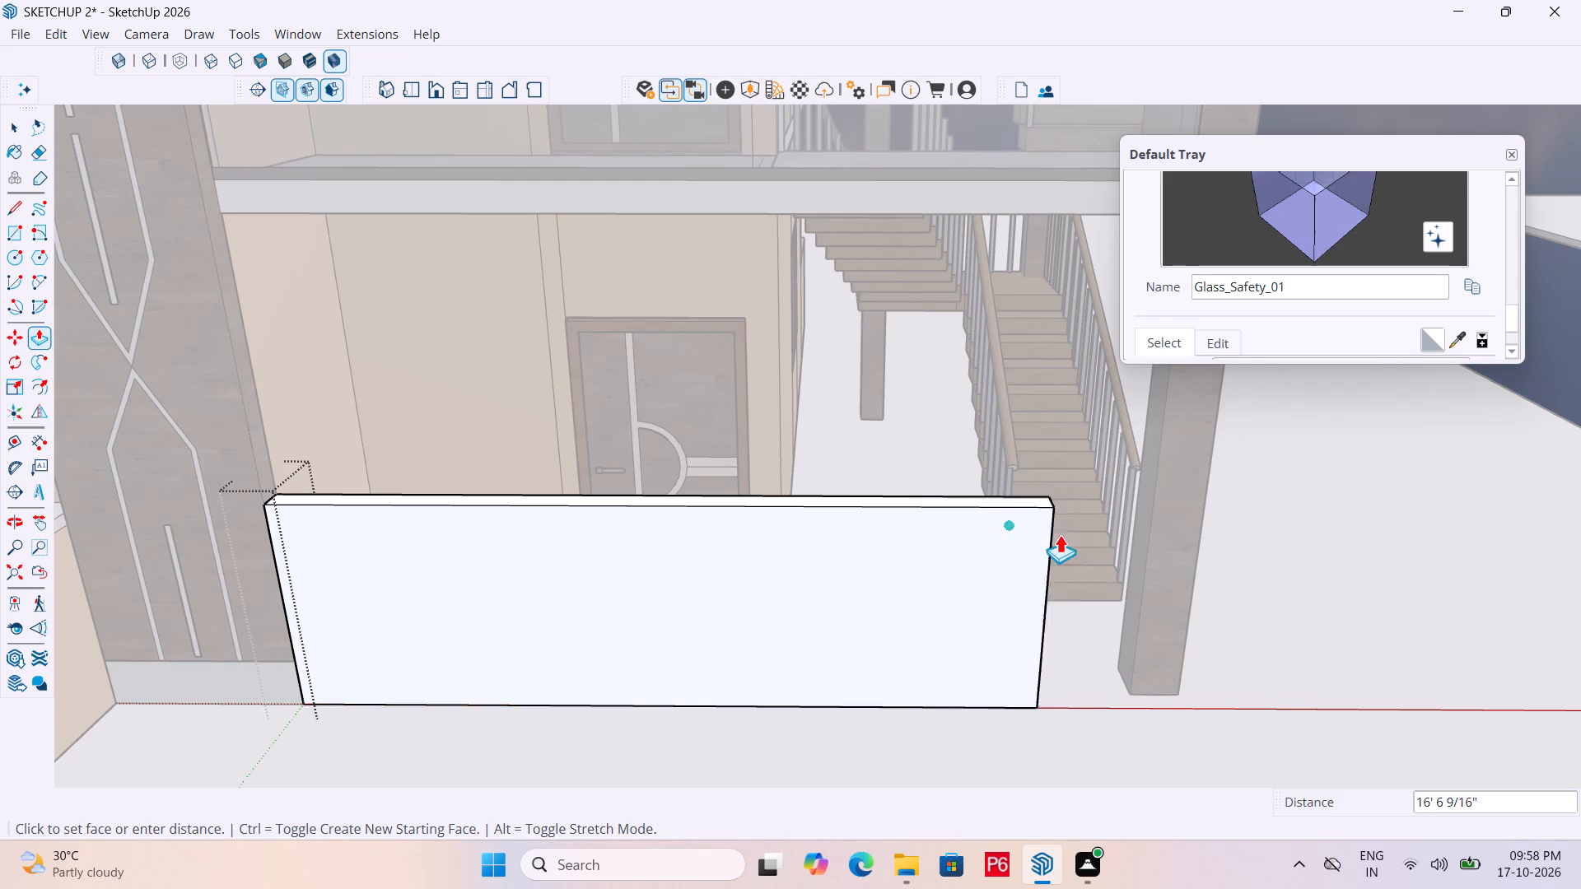
pyautogui.moveTo(1036, 524); pyautogui.dragTo(899, 547, button='middle')
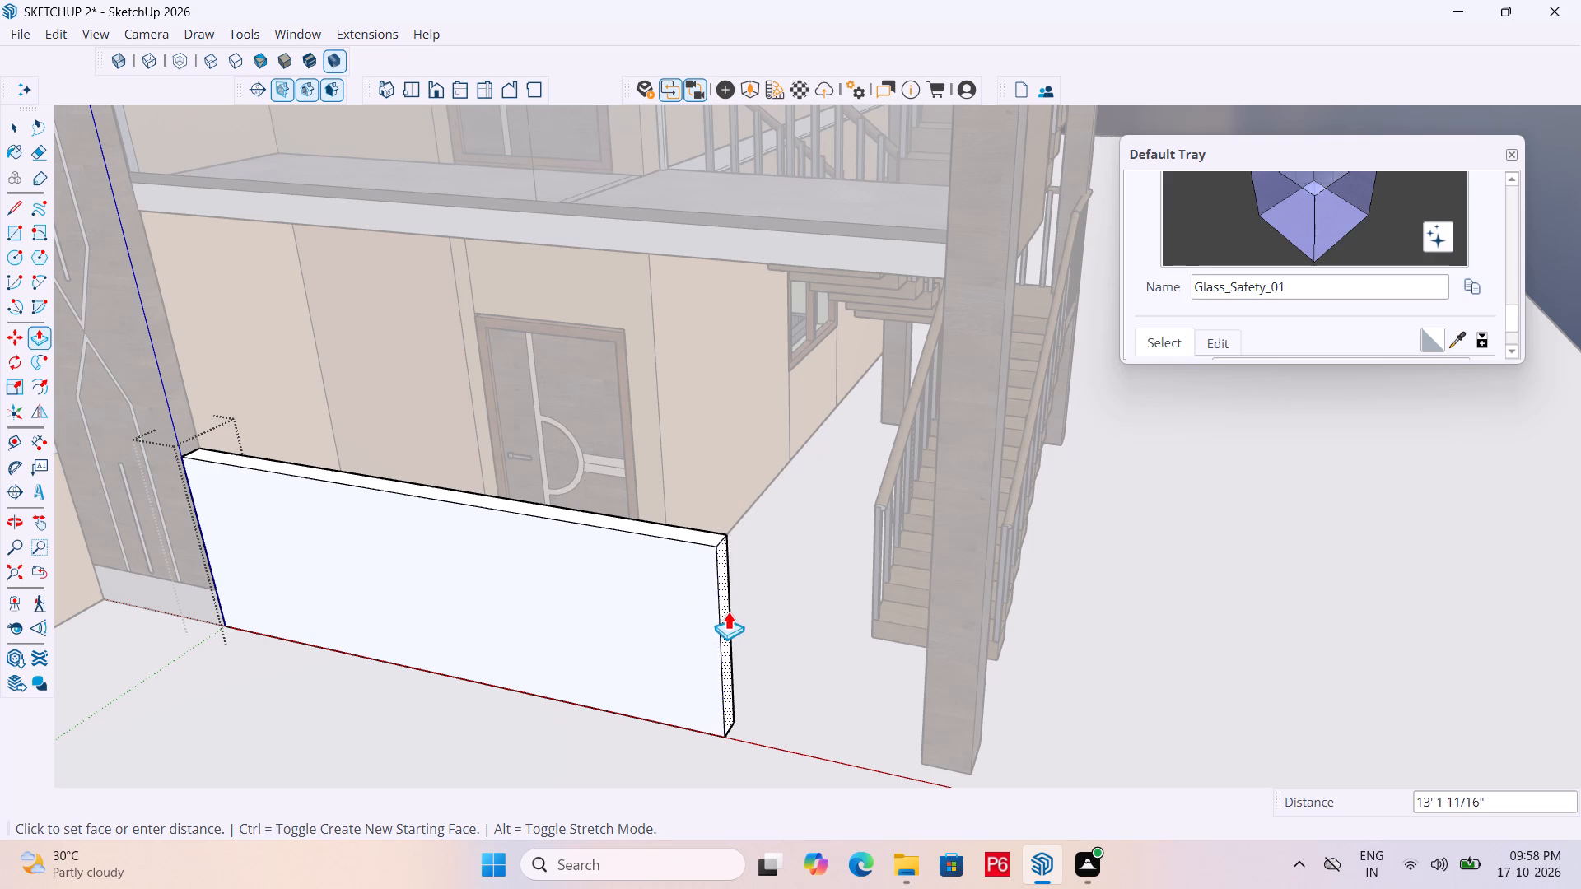
pyautogui.click(730, 612)
pyautogui.moveTo(871, 595); pyautogui.dragTo(706, 586, button='middle')
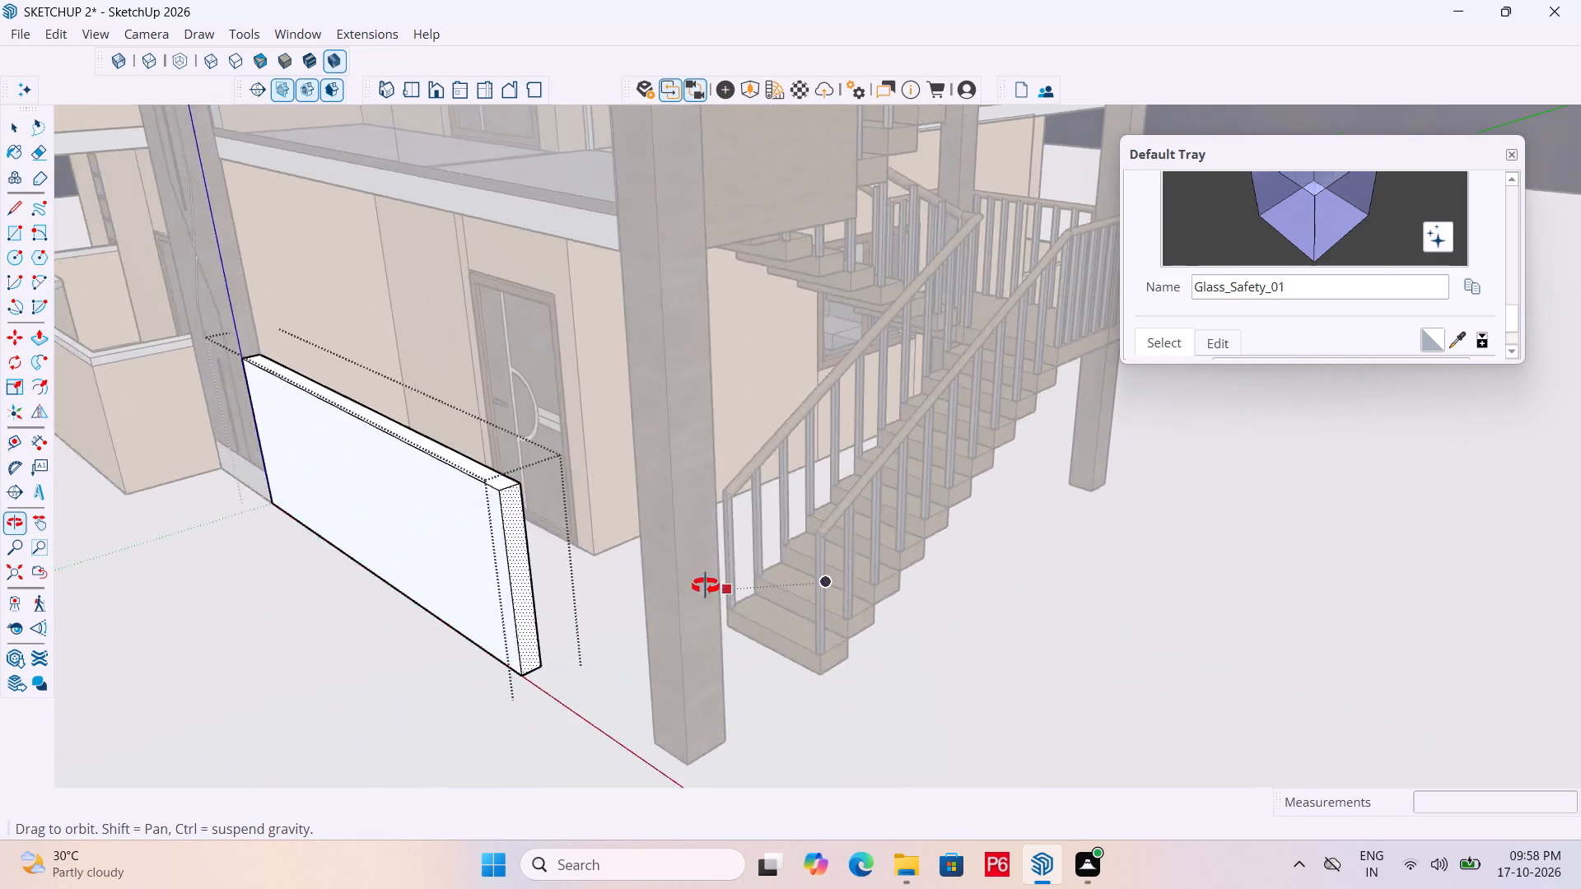
pyautogui.moveTo(706, 586); pyautogui.dragTo(756, 581, button='middle')
pyautogui.press('space')
pyautogui.scroll(-5, 1088, 513)
pyautogui.click(124, 211)
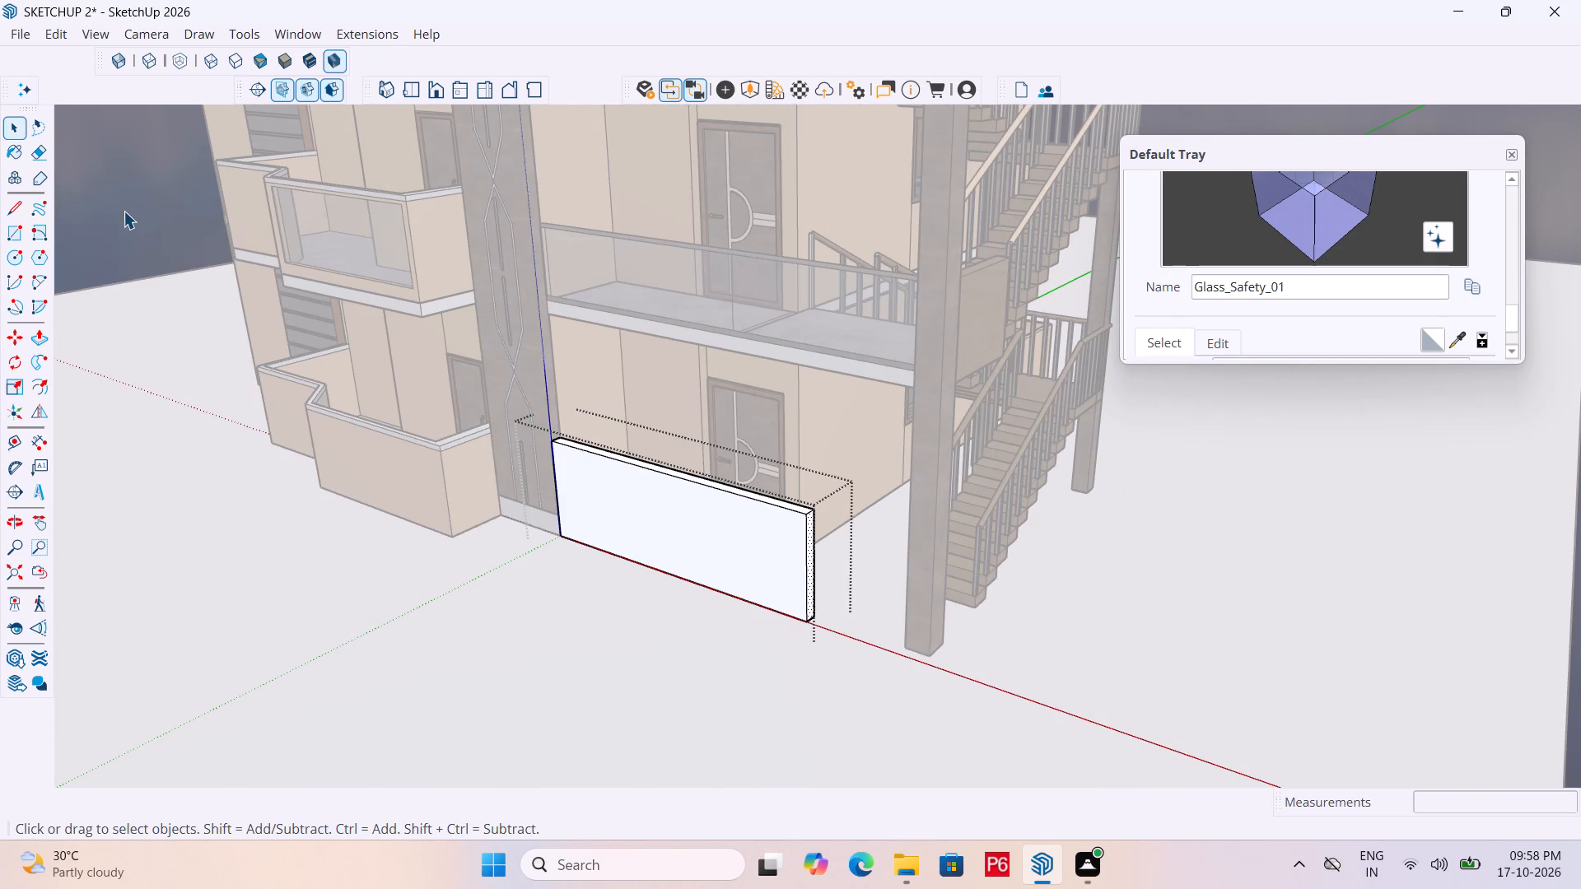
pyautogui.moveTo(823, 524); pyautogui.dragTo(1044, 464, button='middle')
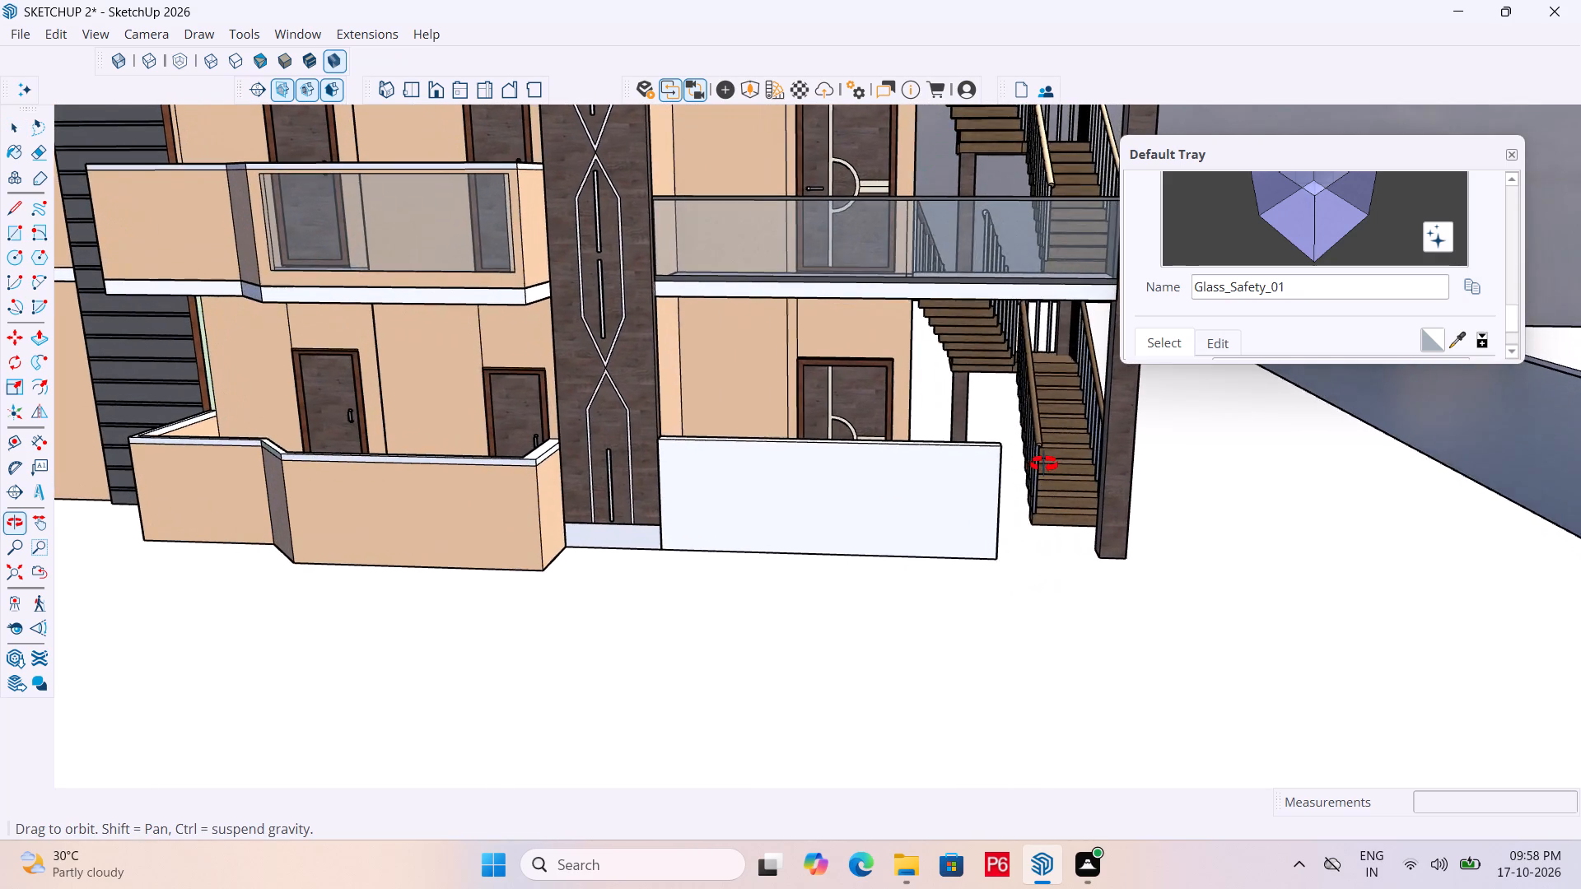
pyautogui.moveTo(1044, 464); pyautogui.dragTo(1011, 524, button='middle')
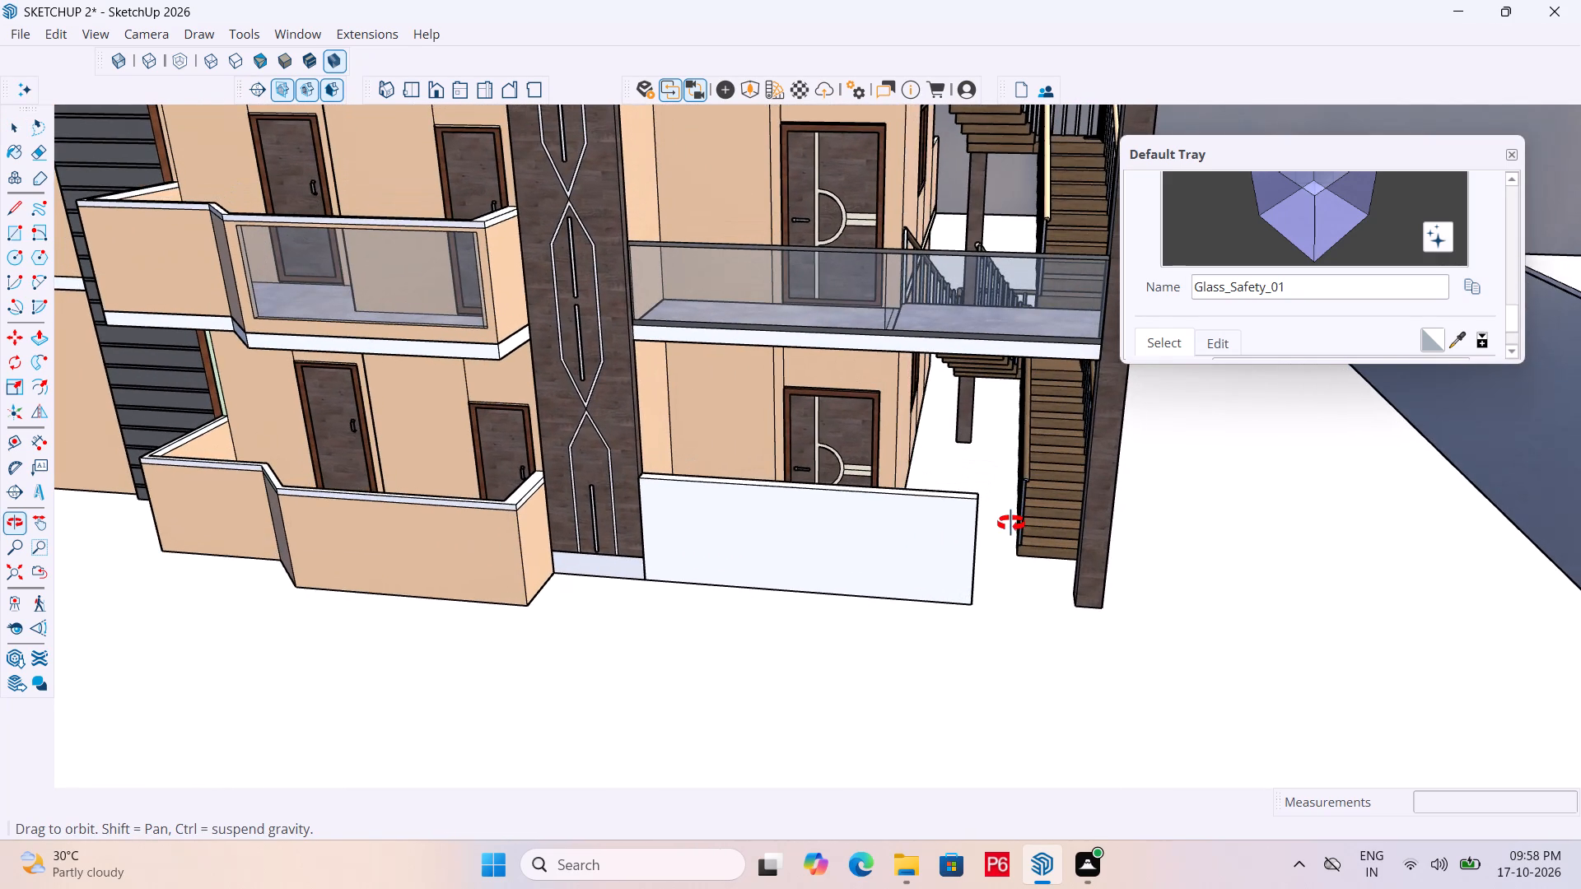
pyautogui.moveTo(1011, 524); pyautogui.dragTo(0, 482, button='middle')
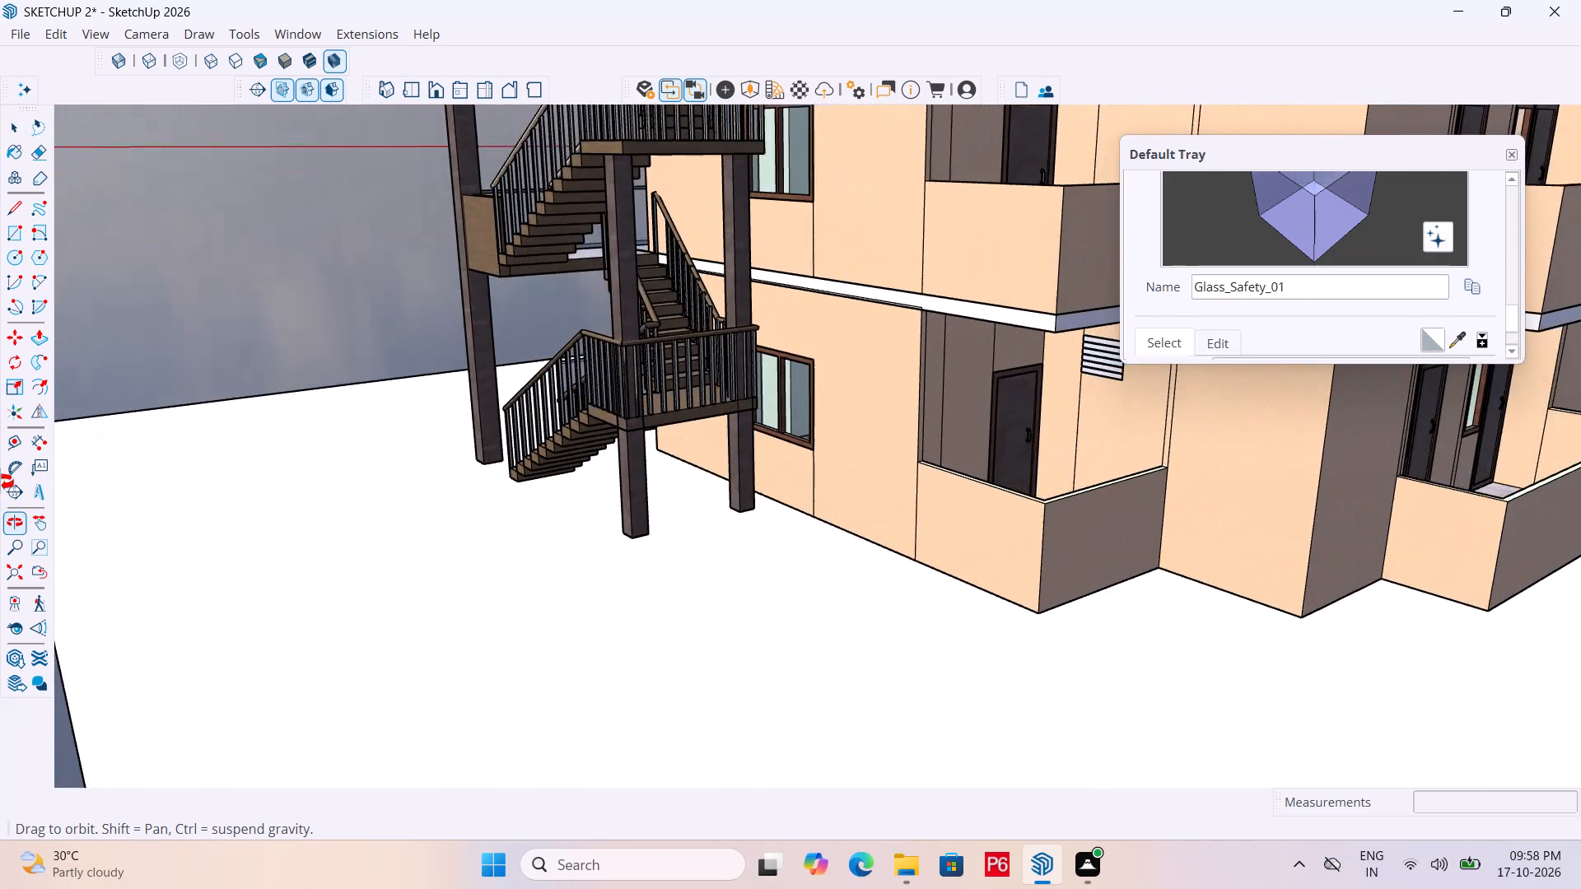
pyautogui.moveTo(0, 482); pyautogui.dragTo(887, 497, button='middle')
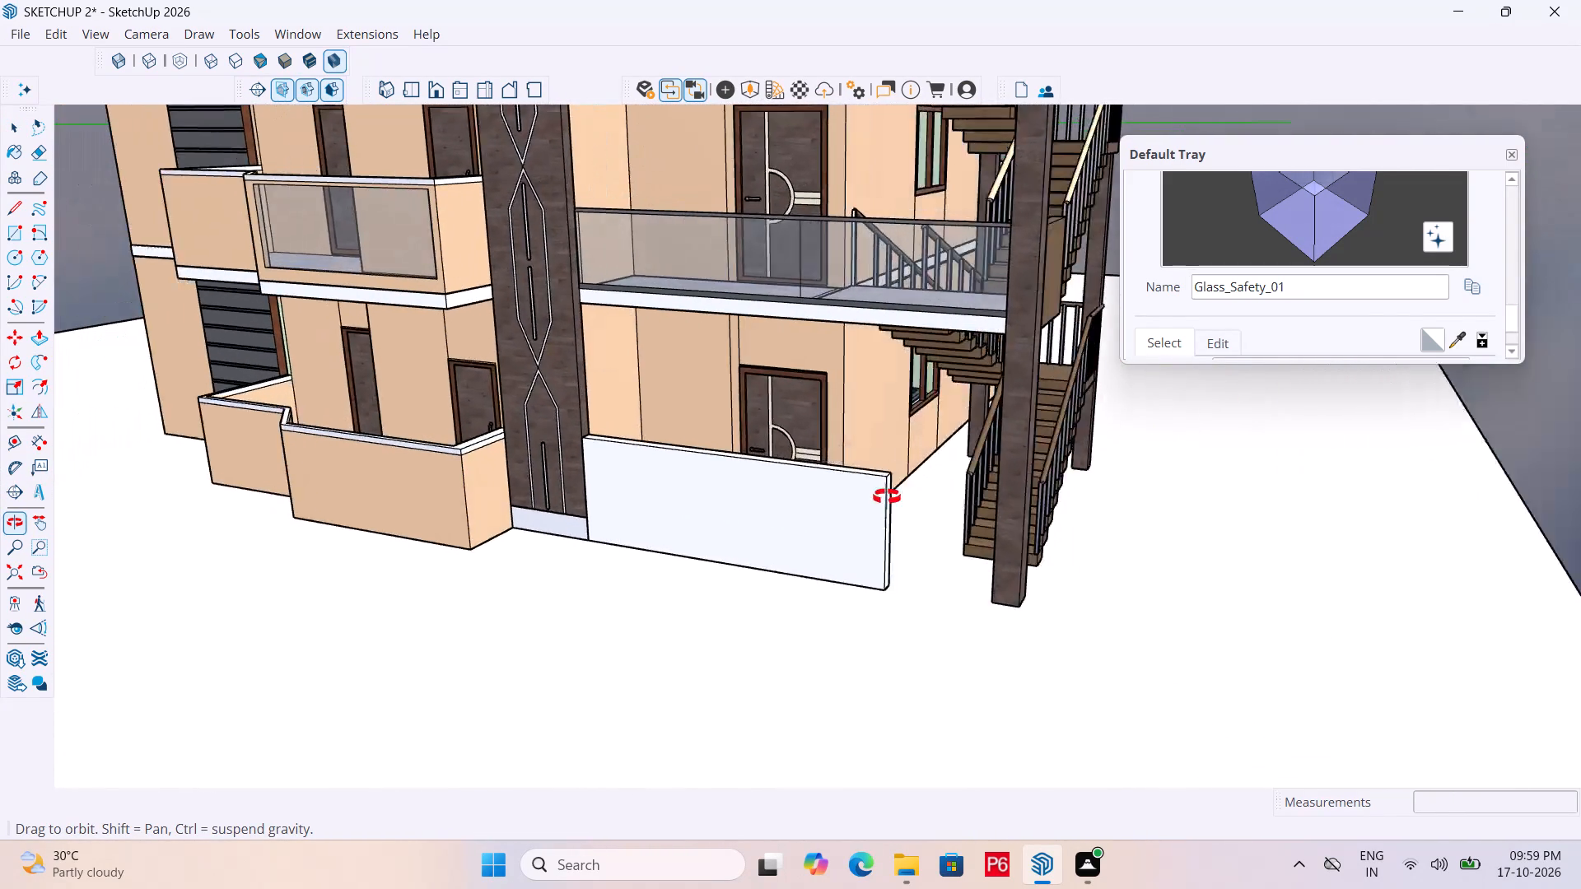
# Thin the low front wall by pushing its door-facing side inward about 1 1/8".
pyautogui.moveTo(887, 497); pyautogui.dragTo(1033, 504, button='middle')
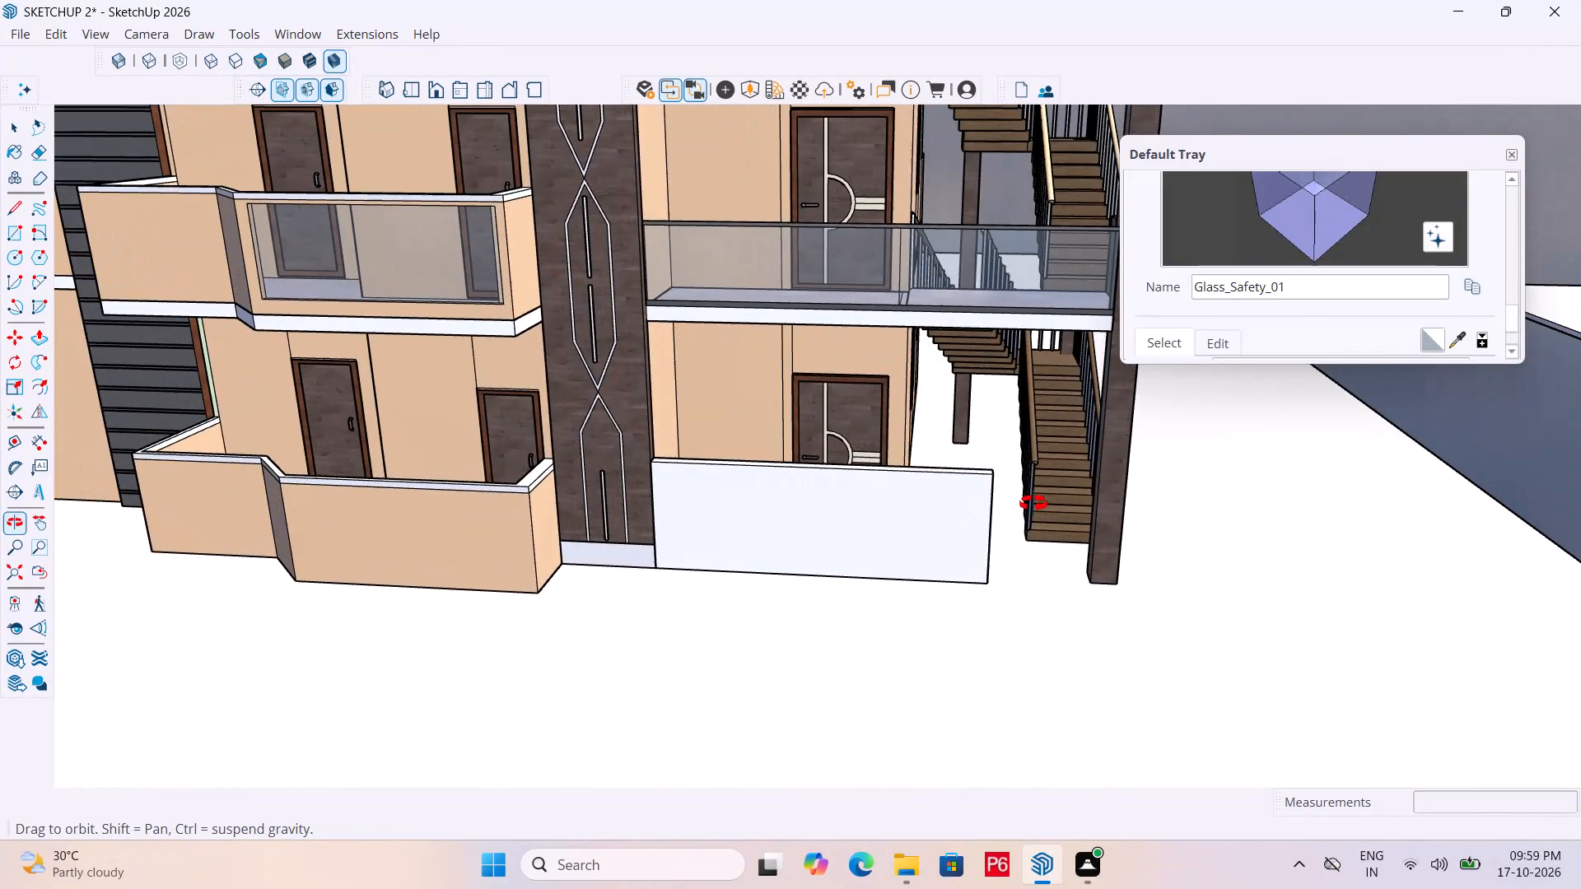
pyautogui.moveTo(1033, 504); pyautogui.dragTo(1034, 504, button='middle')
pyautogui.moveTo(967, 516); pyautogui.dragTo(992, 521, button='middle')
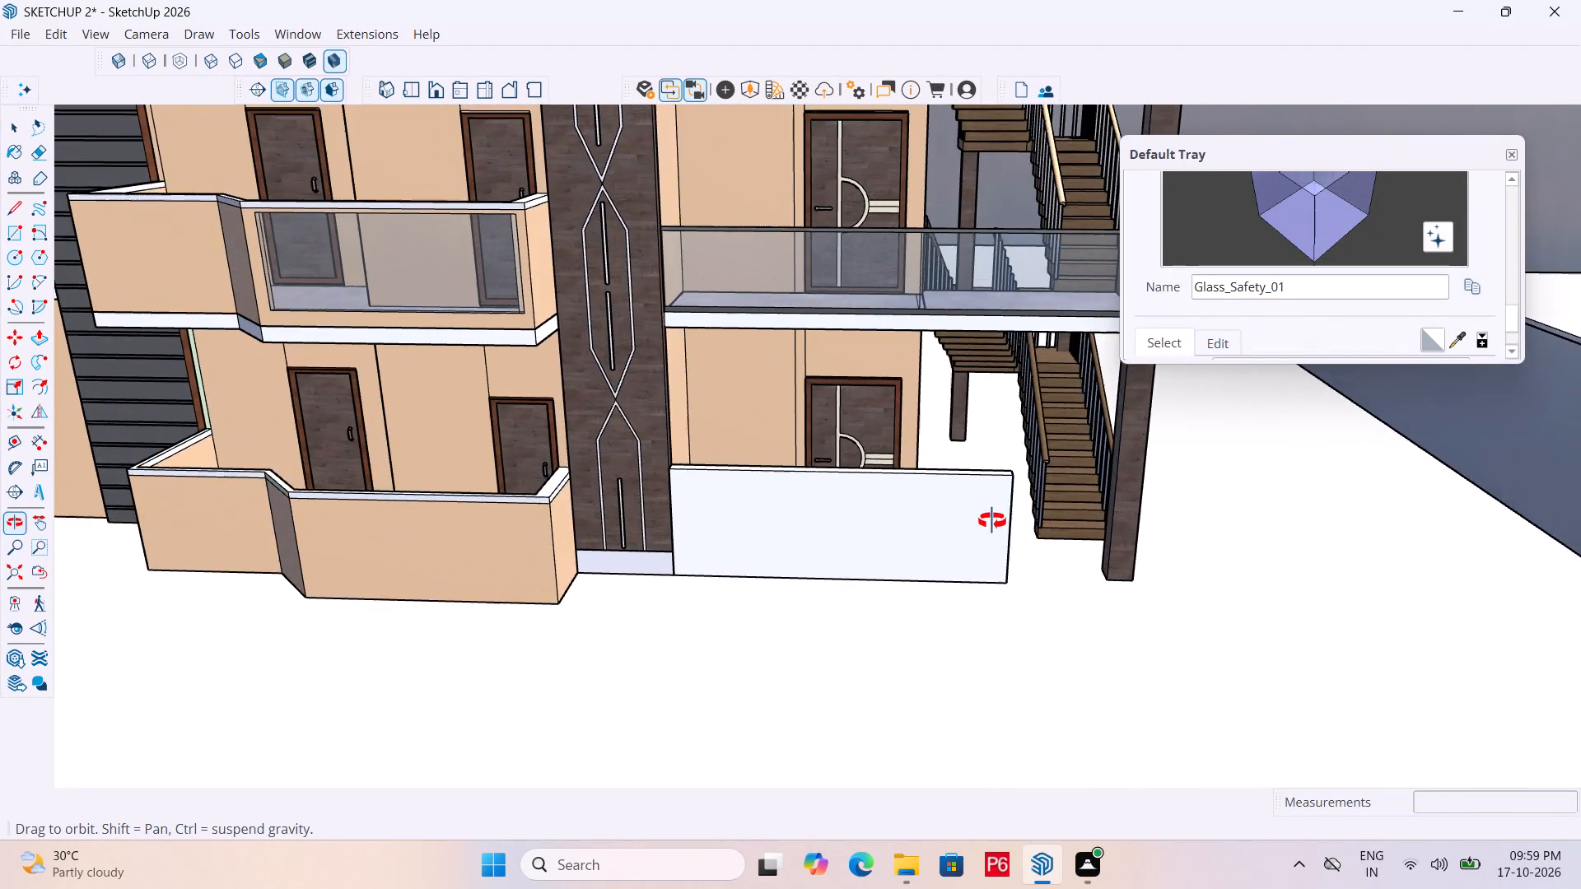
pyautogui.moveTo(992, 521); pyautogui.dragTo(542, 627, button='middle')
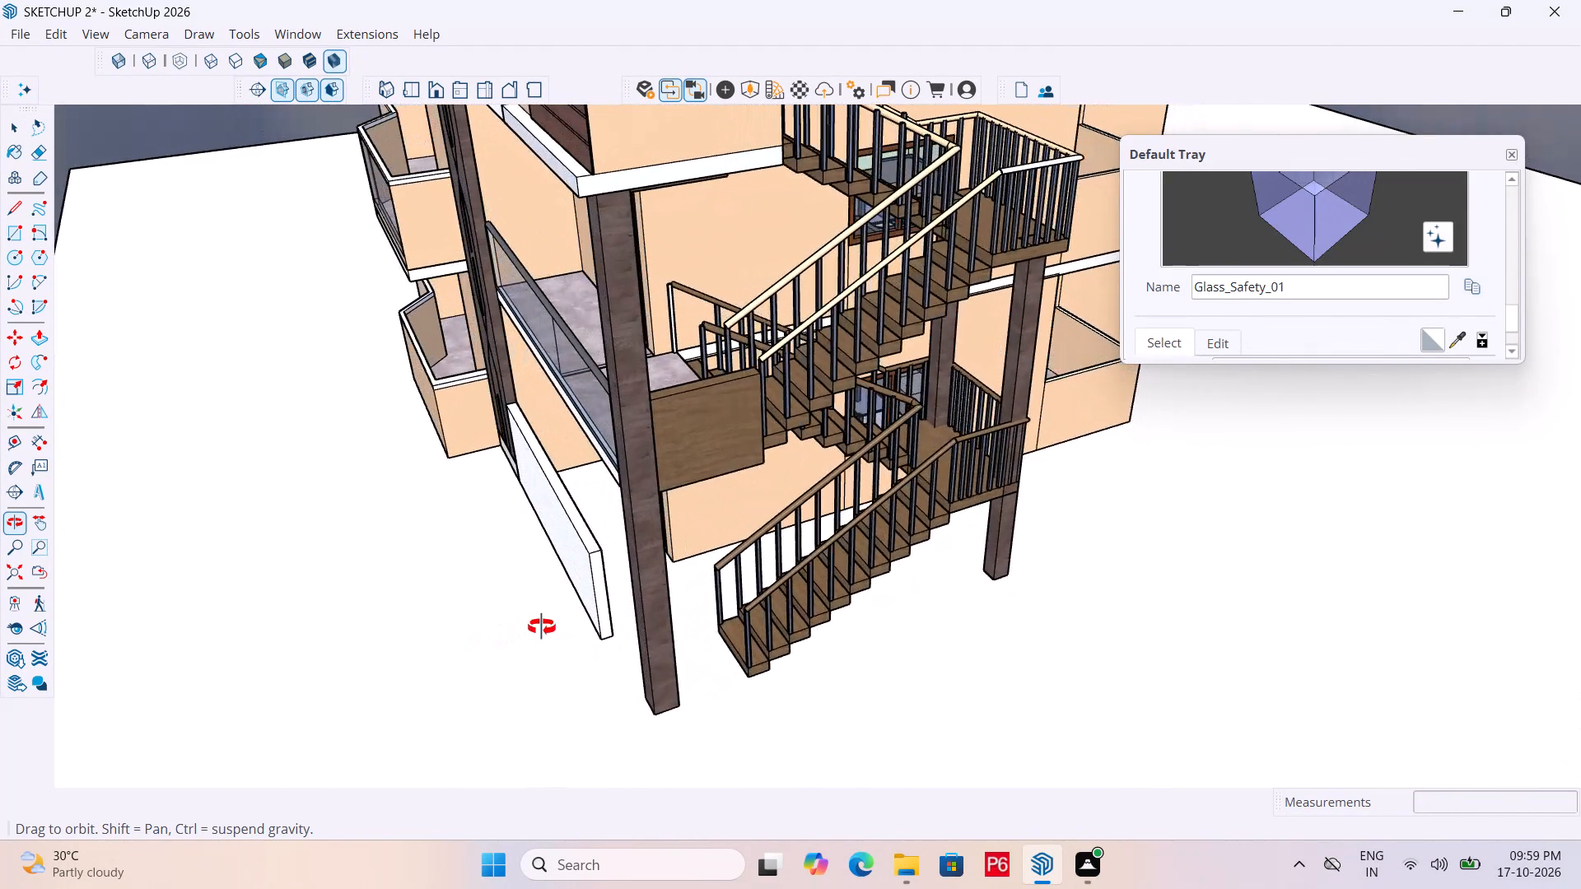
pyautogui.moveTo(542, 627); pyautogui.dragTo(538, 601, button='middle')
pyautogui.moveTo(705, 549); pyautogui.dragTo(420, 512, button='middle')
pyautogui.scroll(4, 417, 514)
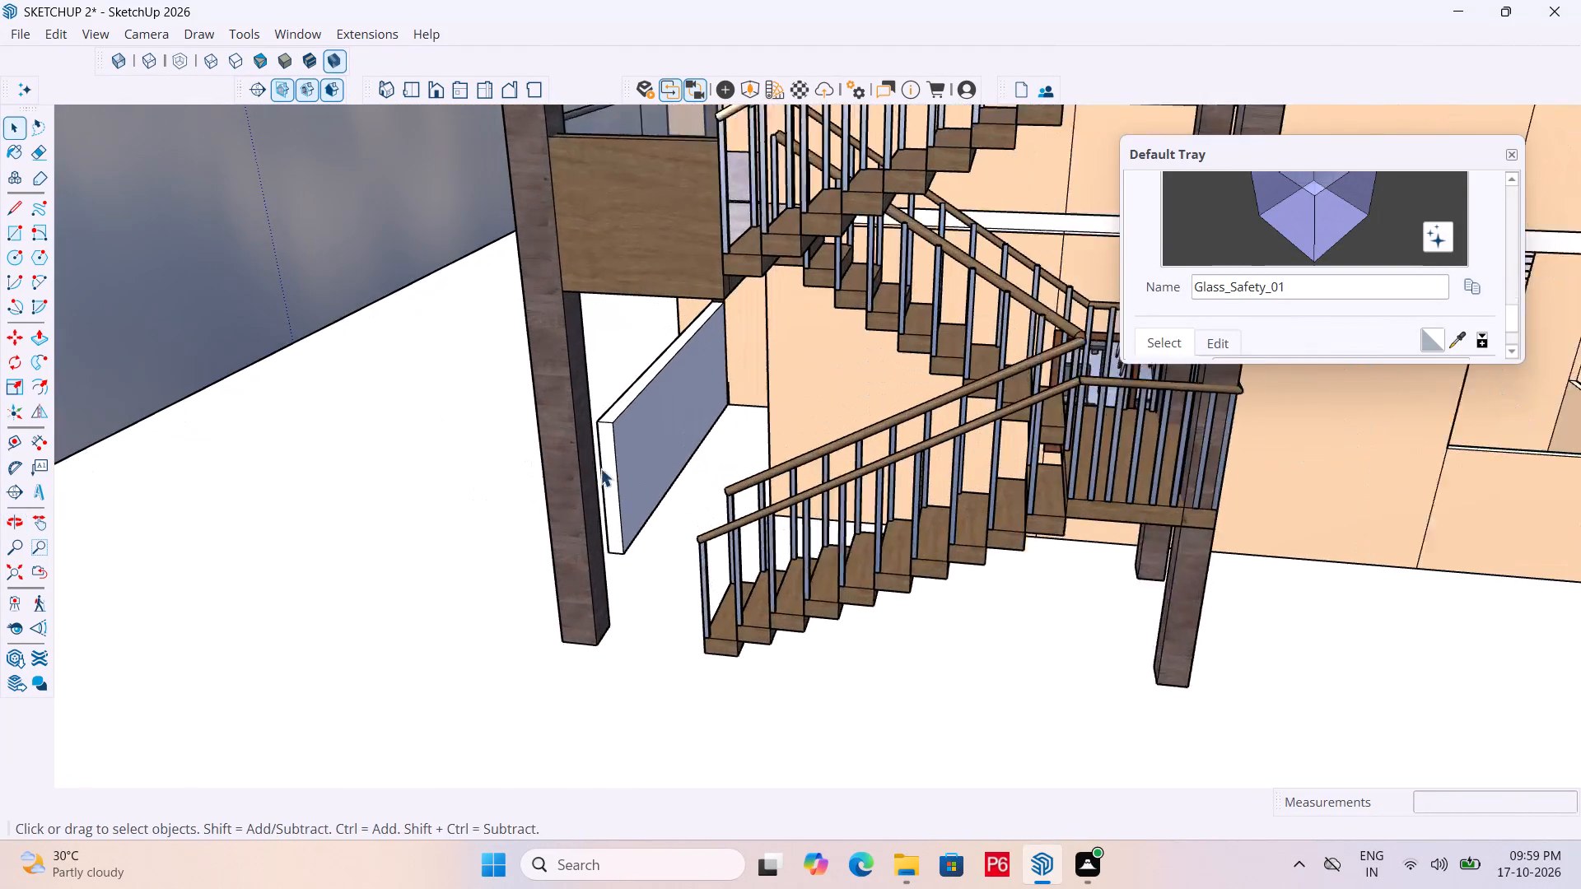
pyautogui.scroll(5, 600, 468)
pyautogui.click(654, 427)
pyautogui.doubleClick(643, 424)
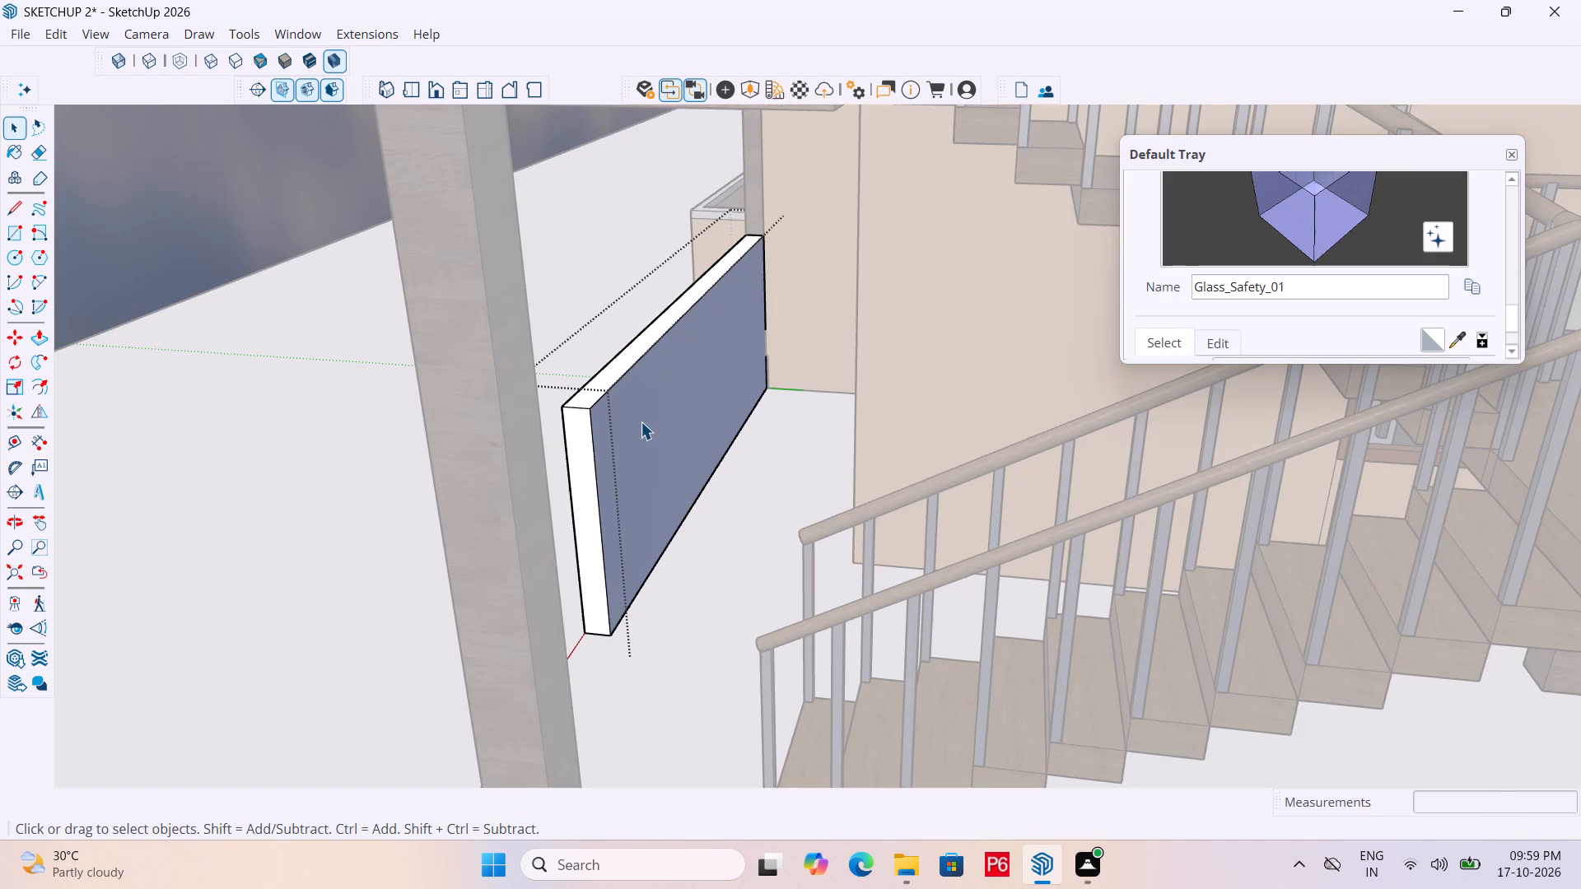
pyautogui.click(636, 412)
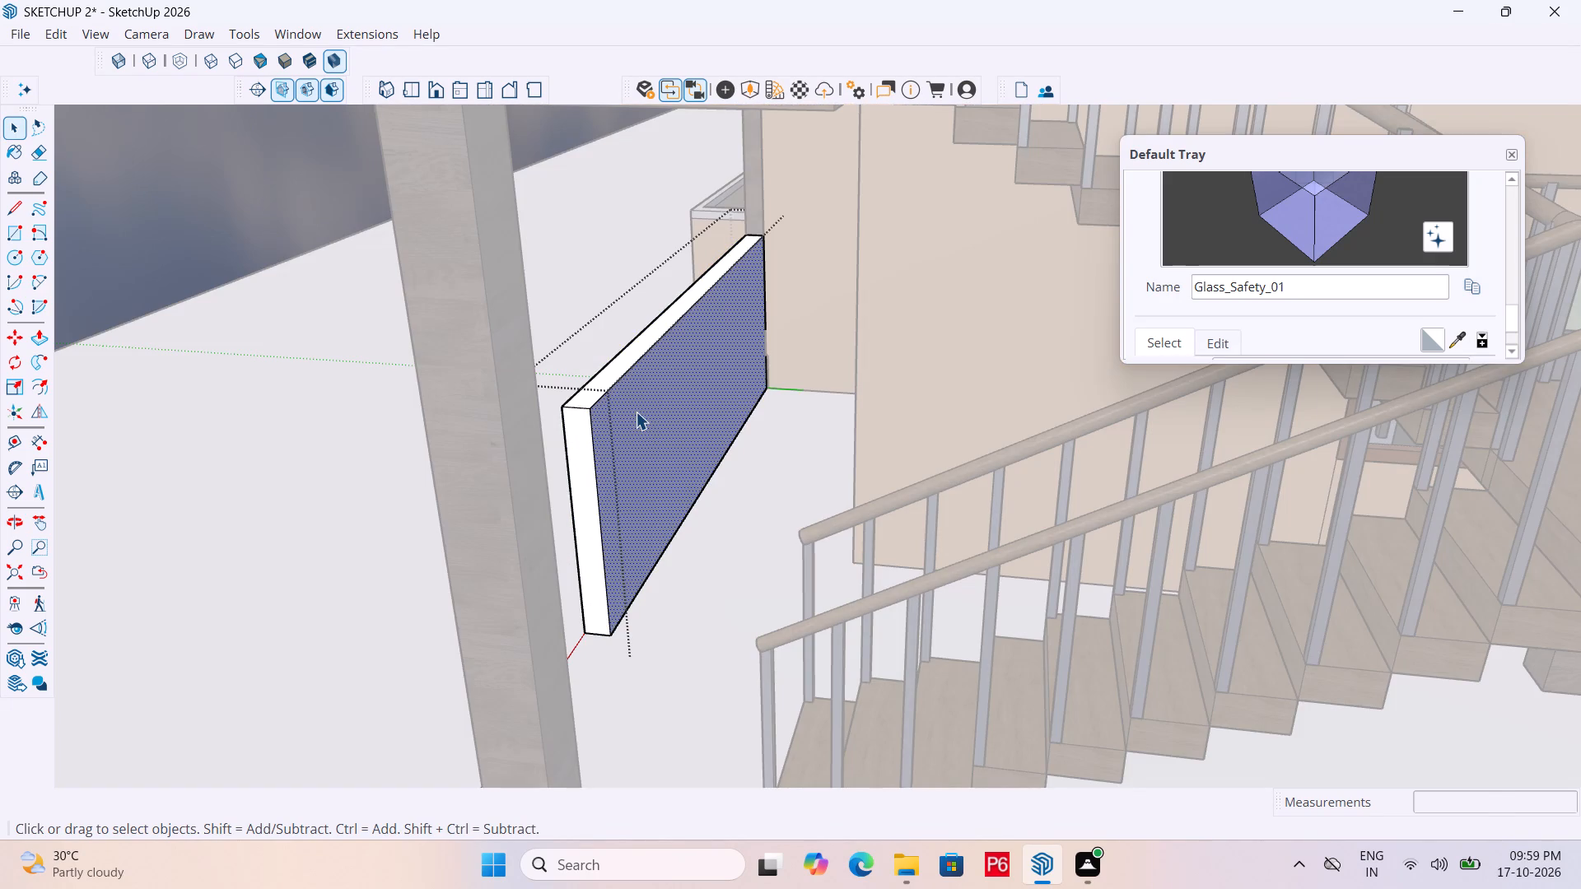
pyautogui.press('F8')
pyautogui.click(638, 413)
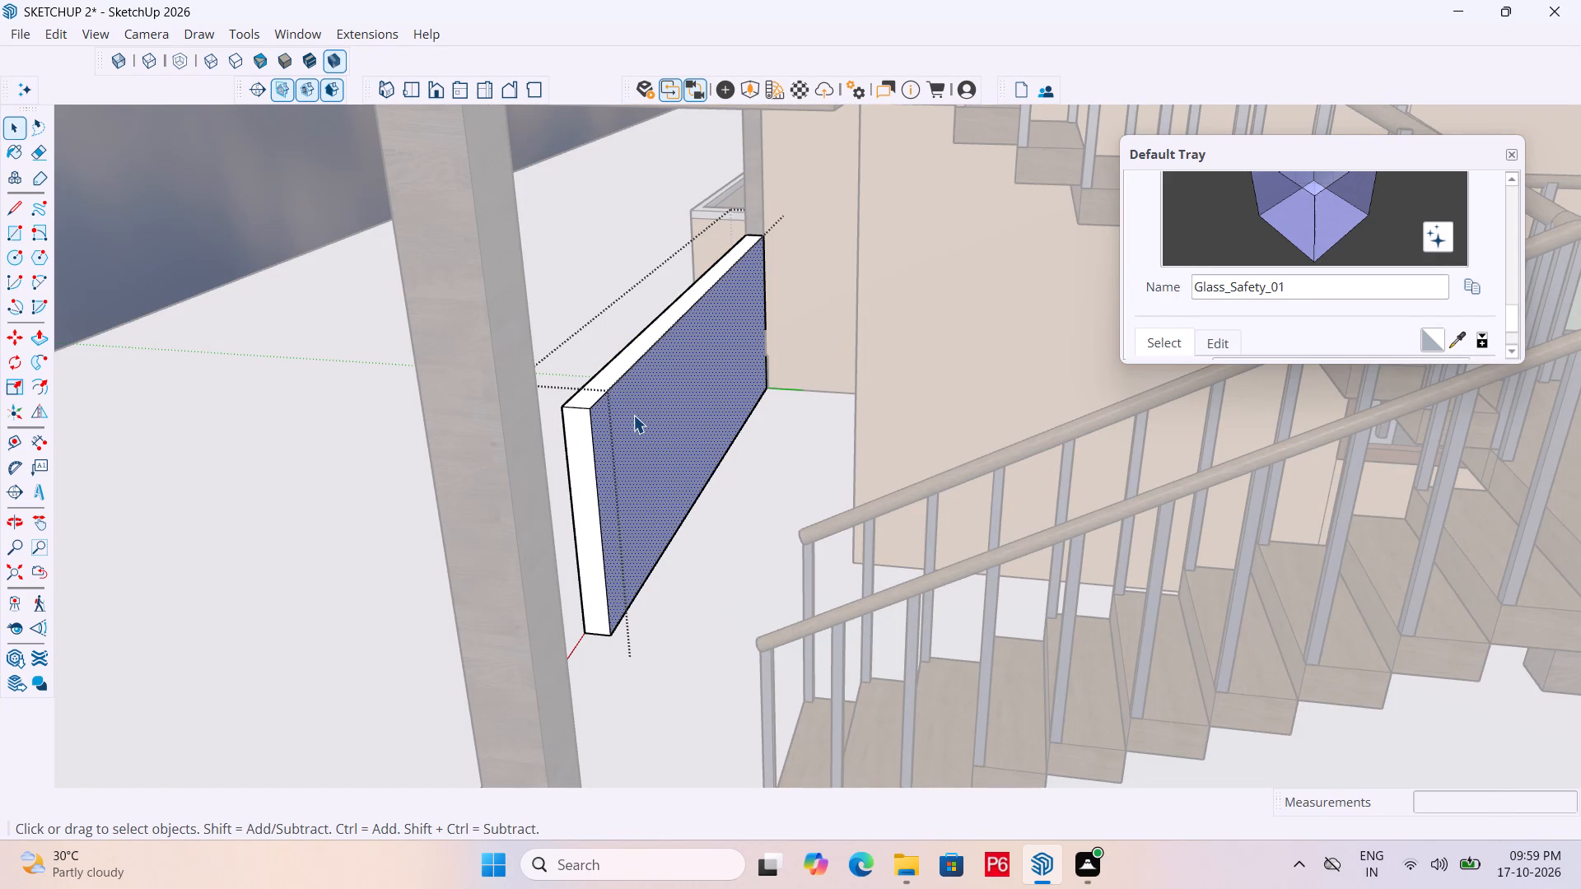
pyautogui.press('p')
pyautogui.click(651, 417)
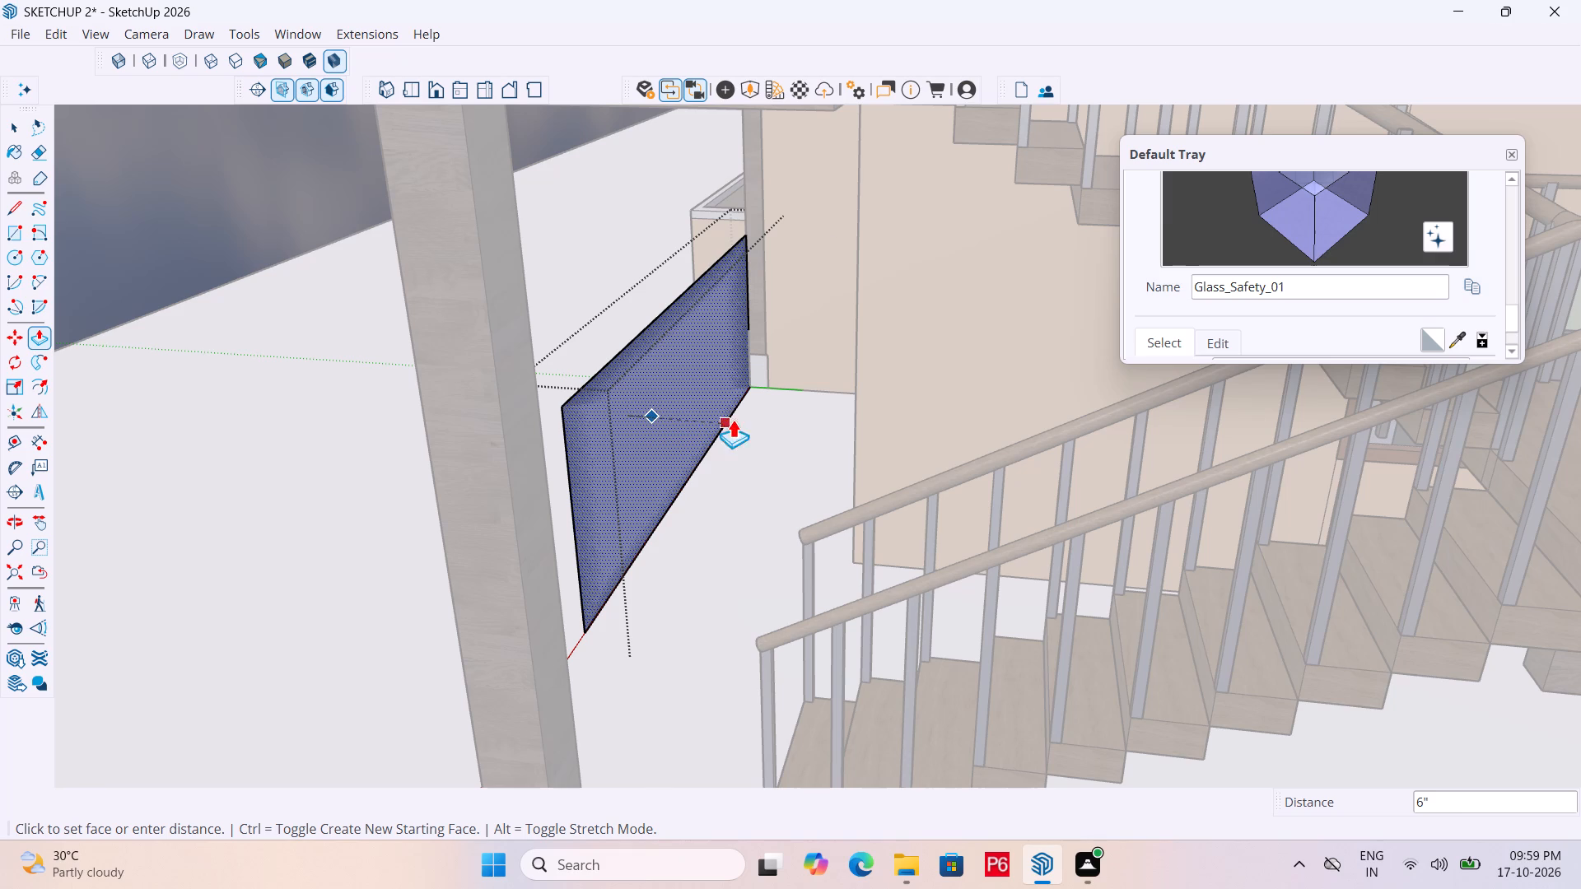
pyautogui.click(647, 409)
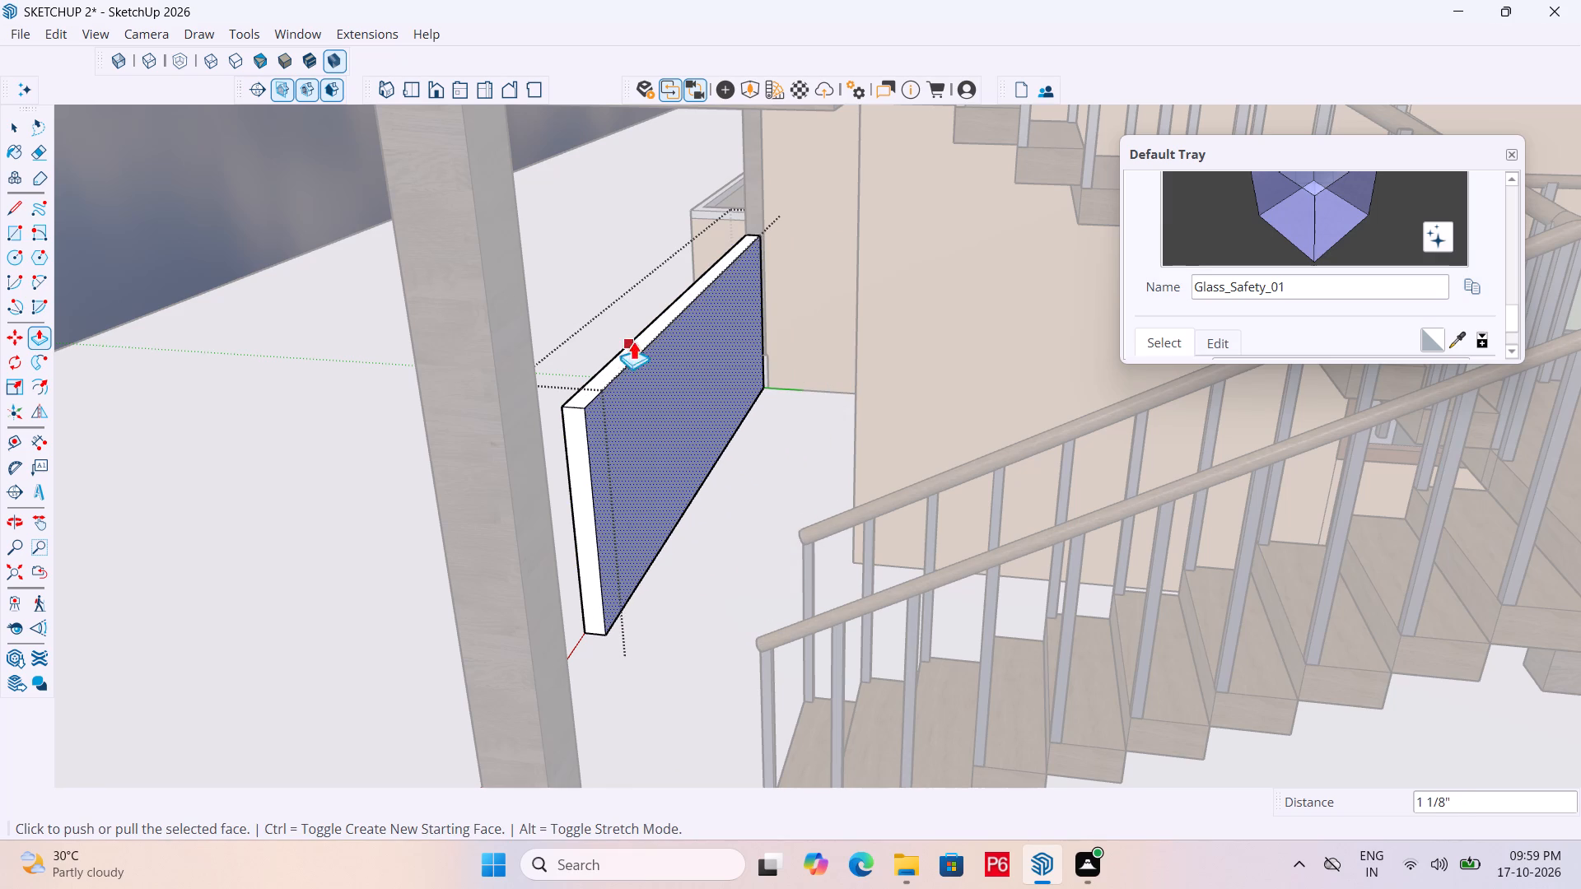
pyautogui.scroll(-9, 645, 337)
pyautogui.press('space')
pyautogui.doubleClick(323, 246)
# Save the model.
pyautogui.moveTo(433, 357); pyautogui.dragTo(928, 360, button='middle')
pyautogui.hotkey('ctrl', 's')
pyautogui.hotkey('ctrl', 's')
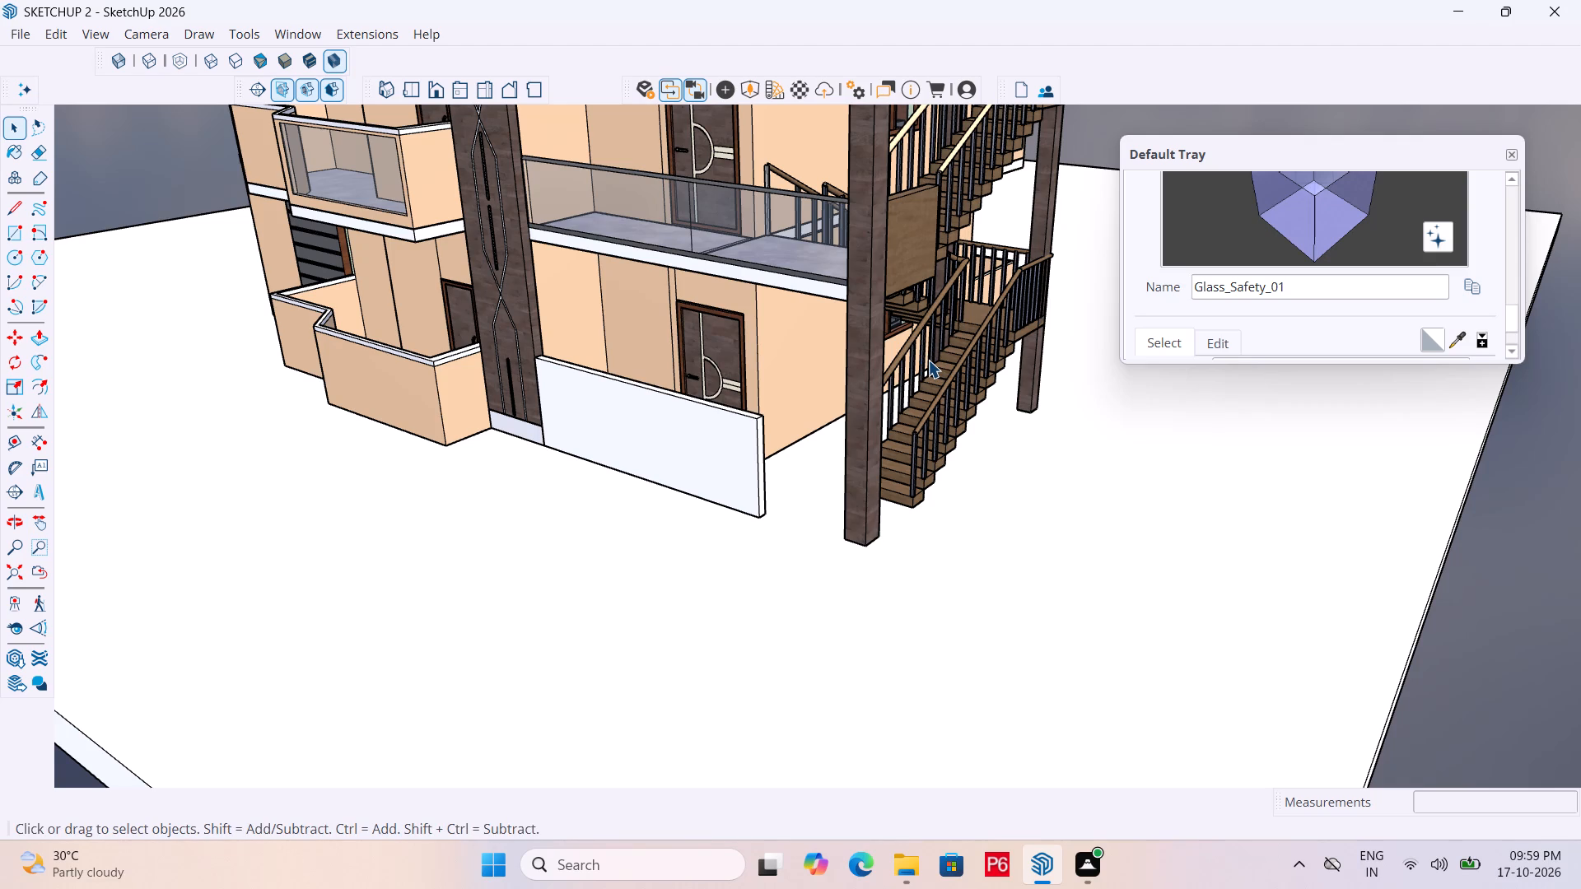
# Thin the low front wall further by pushing its door-facing side inward about 2 1/8".
pyautogui.moveTo(729, 511); pyautogui.dragTo(545, 484, button='middle')
pyautogui.scroll(3, 601, 440)
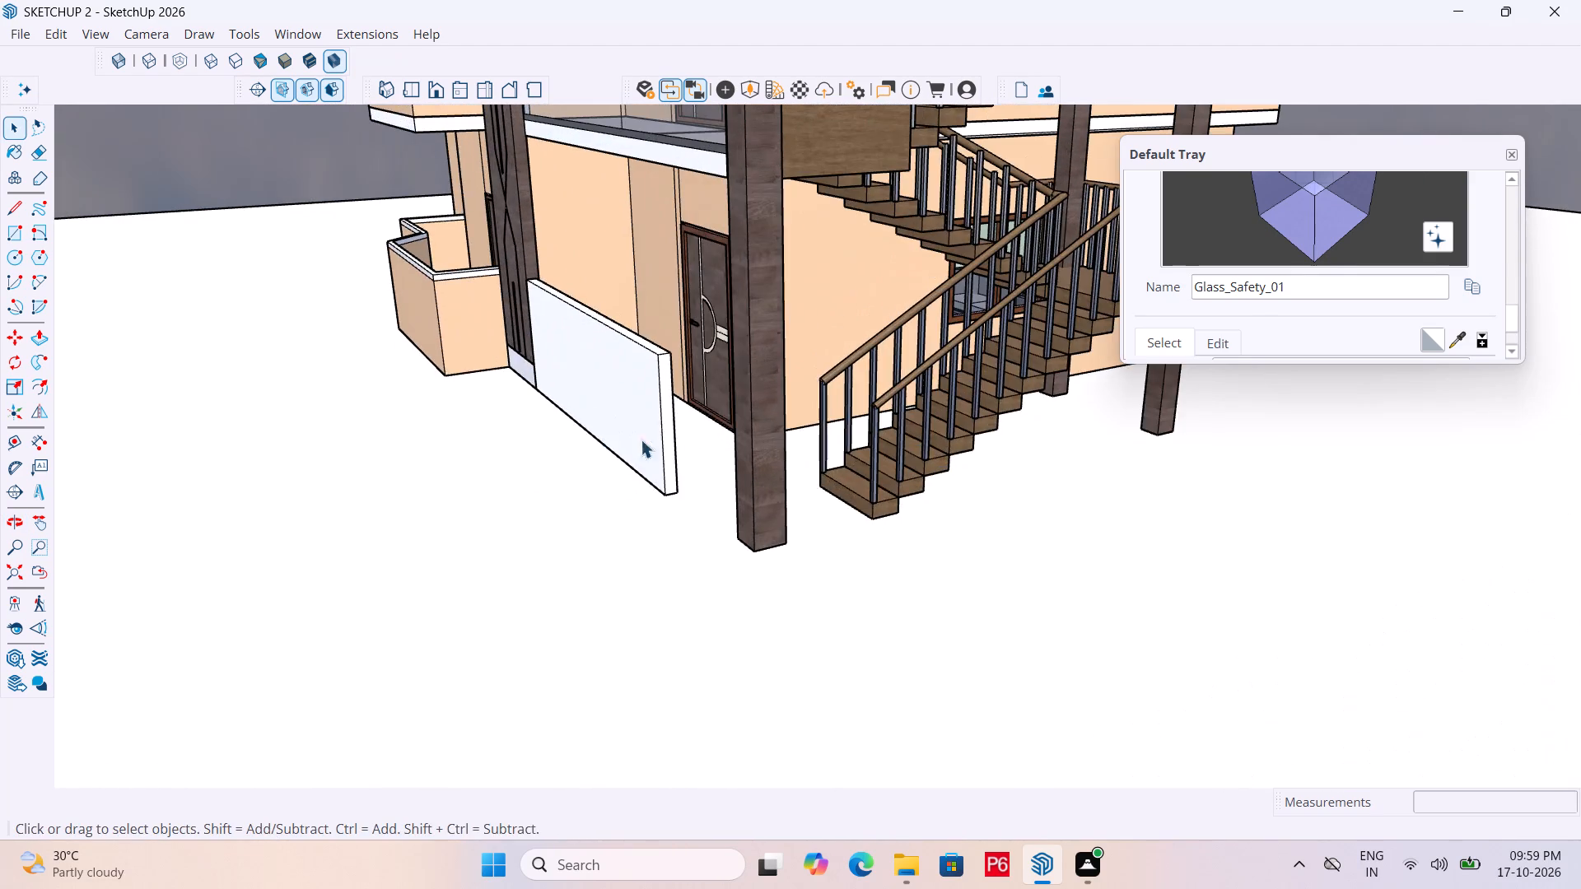
pyautogui.moveTo(702, 415); pyautogui.dragTo(324, 486, button='middle')
pyautogui.scroll(4, 525, 306)
pyautogui.click(571, 331)
pyautogui.doubleClick(571, 331)
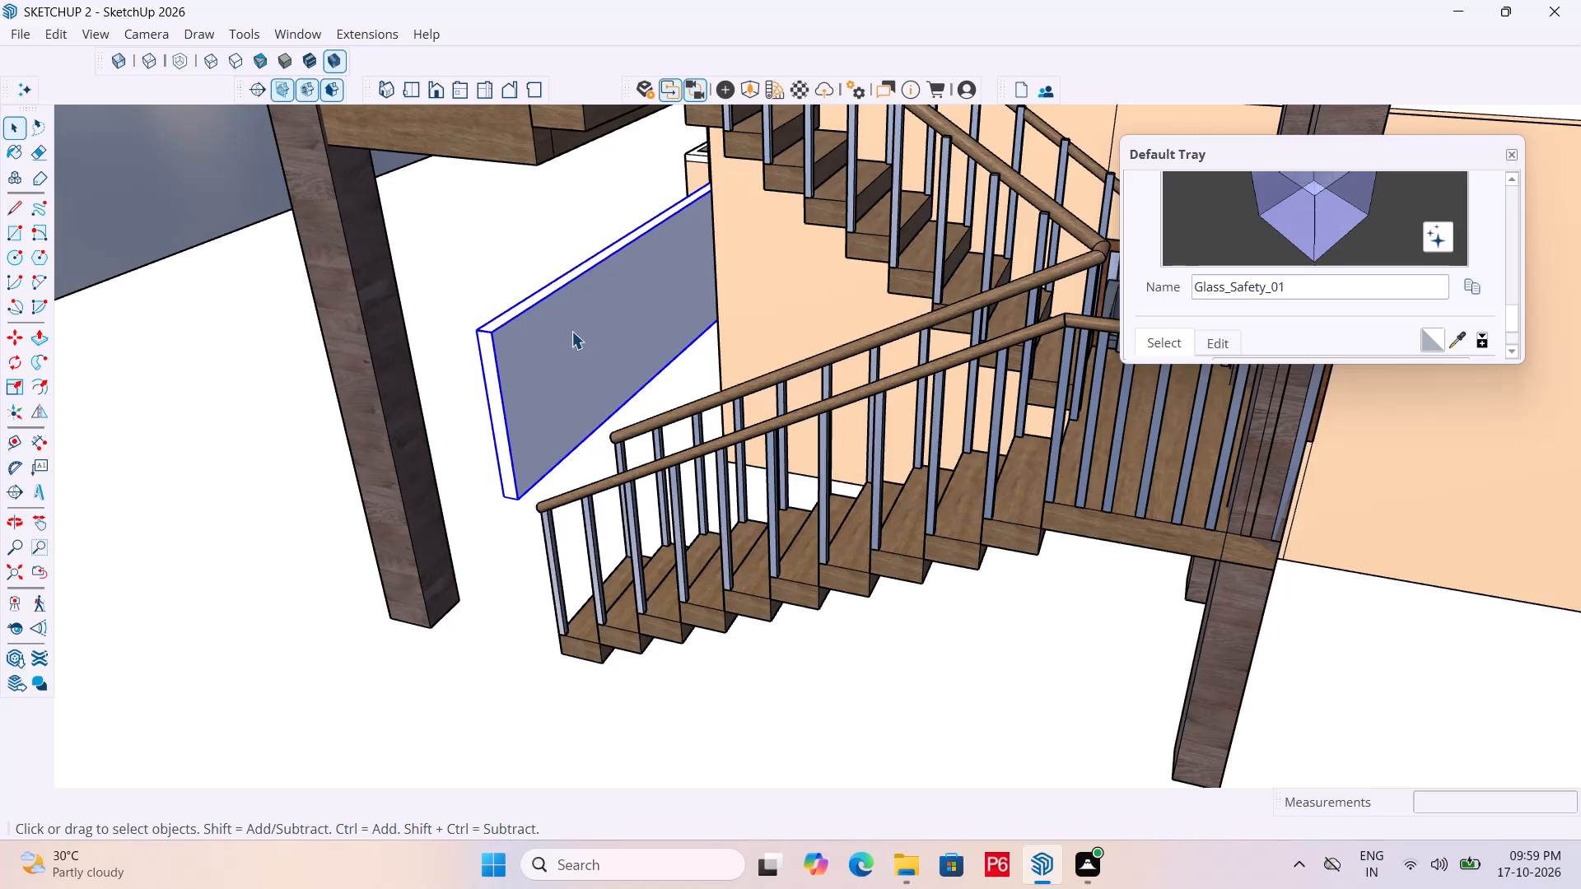
pyautogui.click(525, 347)
pyautogui.press('p')
pyautogui.click(525, 347)
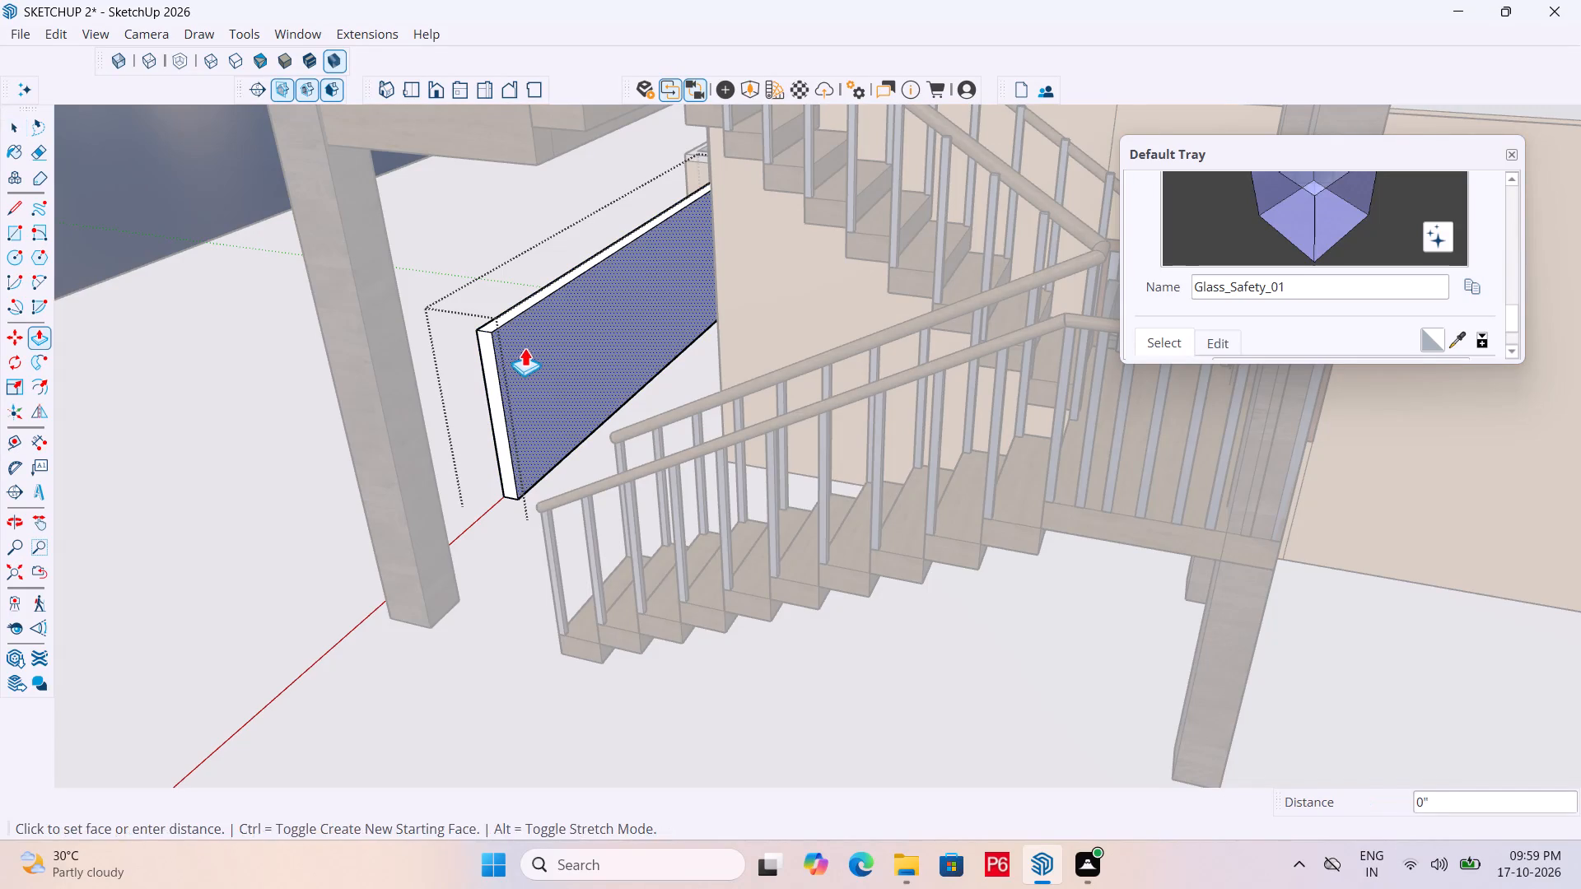
pyautogui.scroll(4, 516, 347)
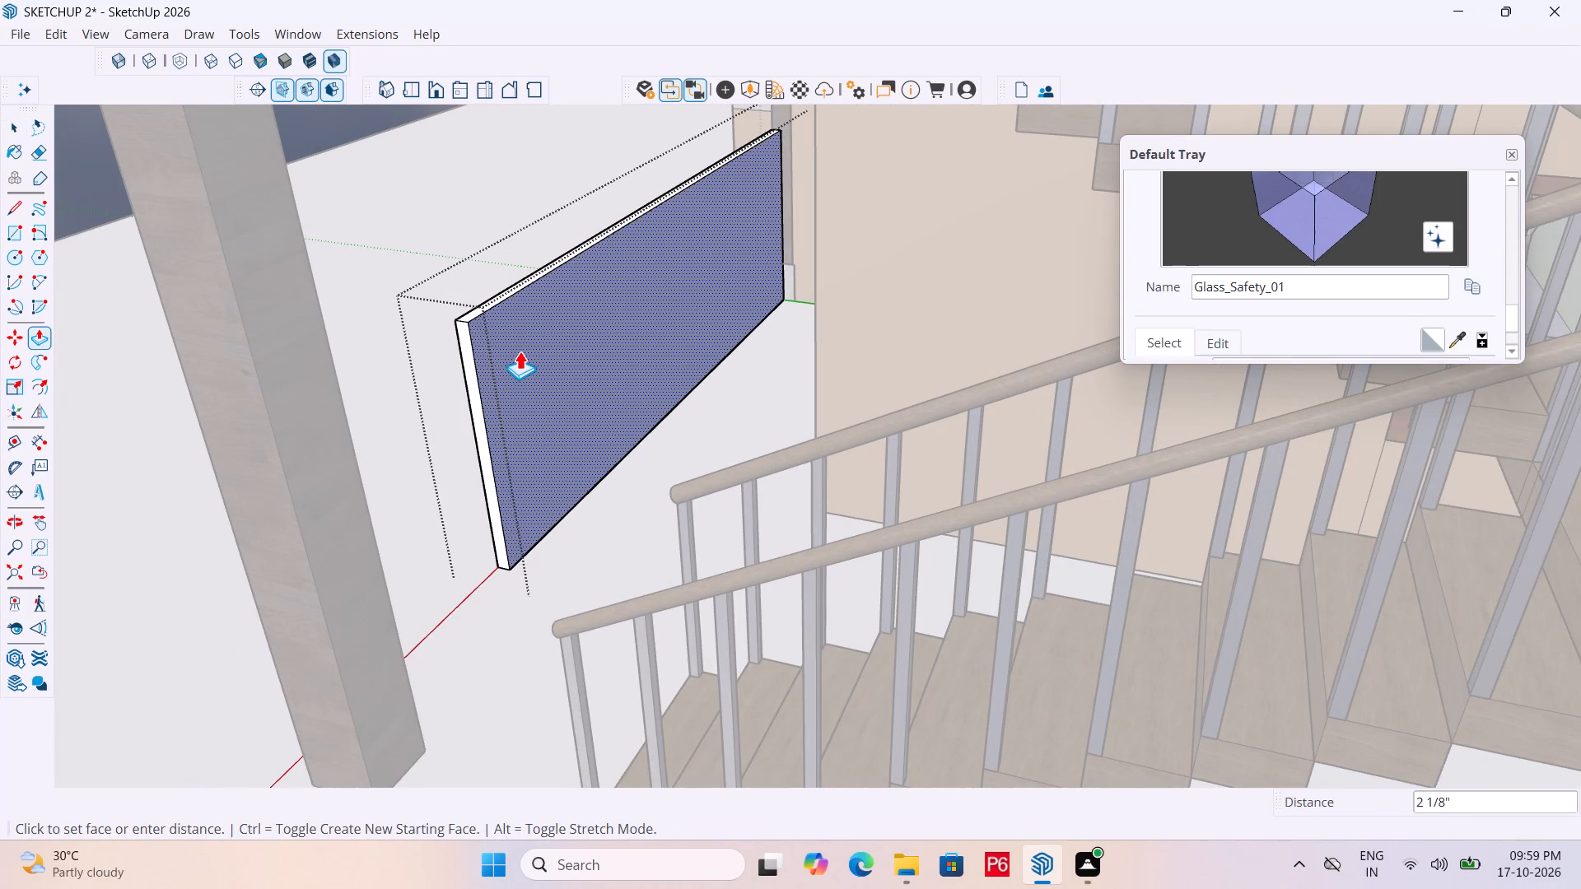
pyautogui.click(520, 351)
pyautogui.scroll(-4, 674, 305)
pyautogui.press('space')
pyautogui.click(274, 212)
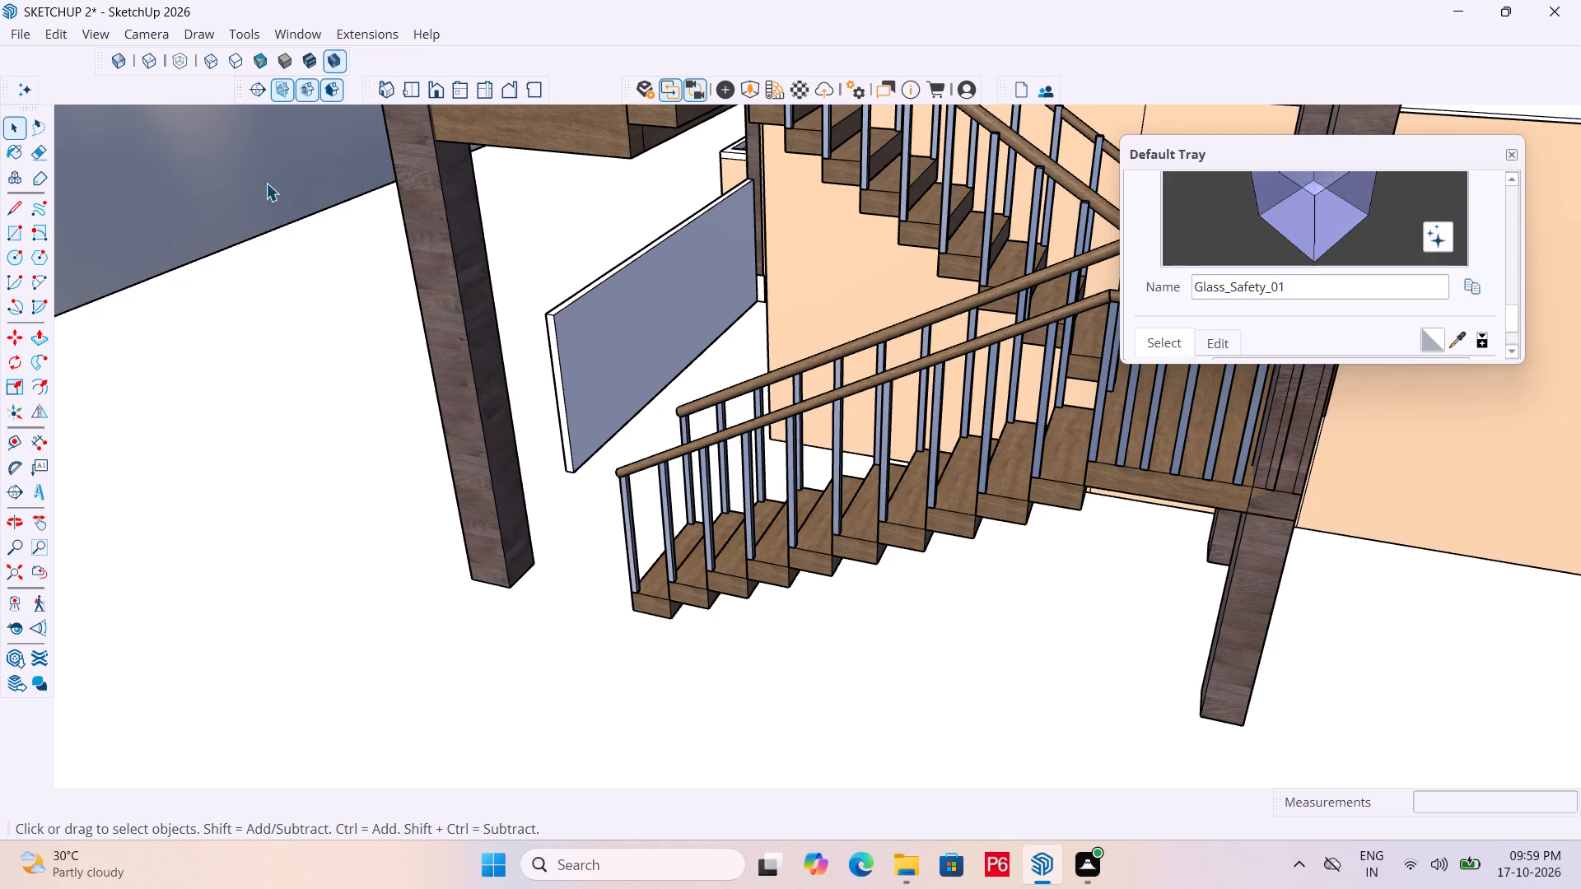
pyautogui.click(266, 183)
pyautogui.doubleClick(263, 178)
# Save the model again.
pyautogui.moveTo(417, 393); pyautogui.dragTo(553, 384, button='middle')
pyautogui.hotkey('ctrl', 's')
pyautogui.hotkey('ctrl', 's')
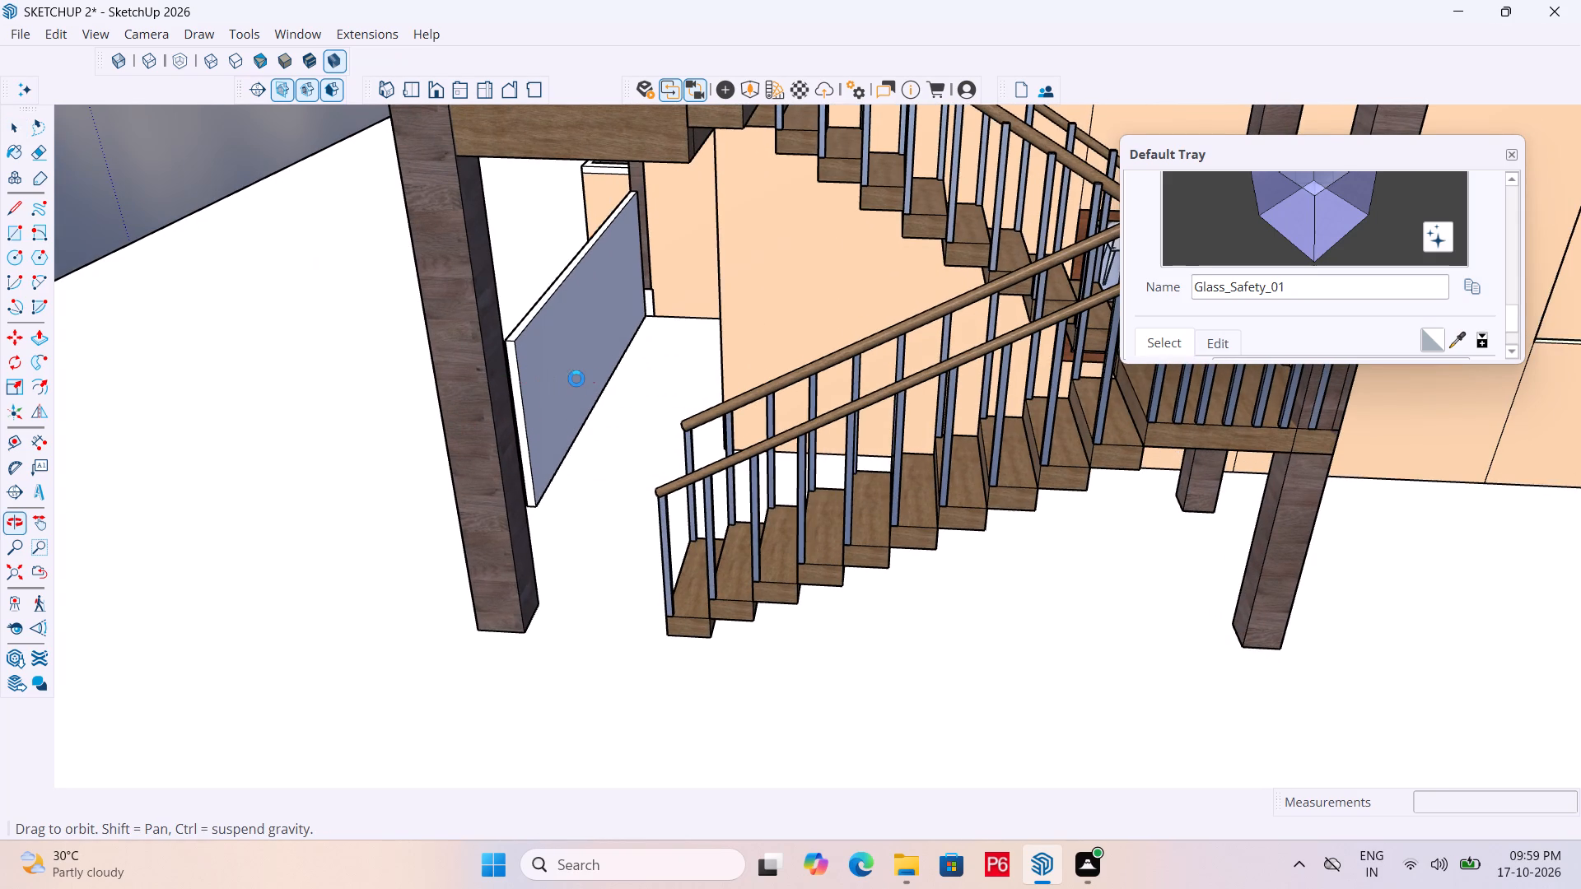
pyautogui.hotkey('ctrl', 's')
pyautogui.hotkey('ctrl', 's')
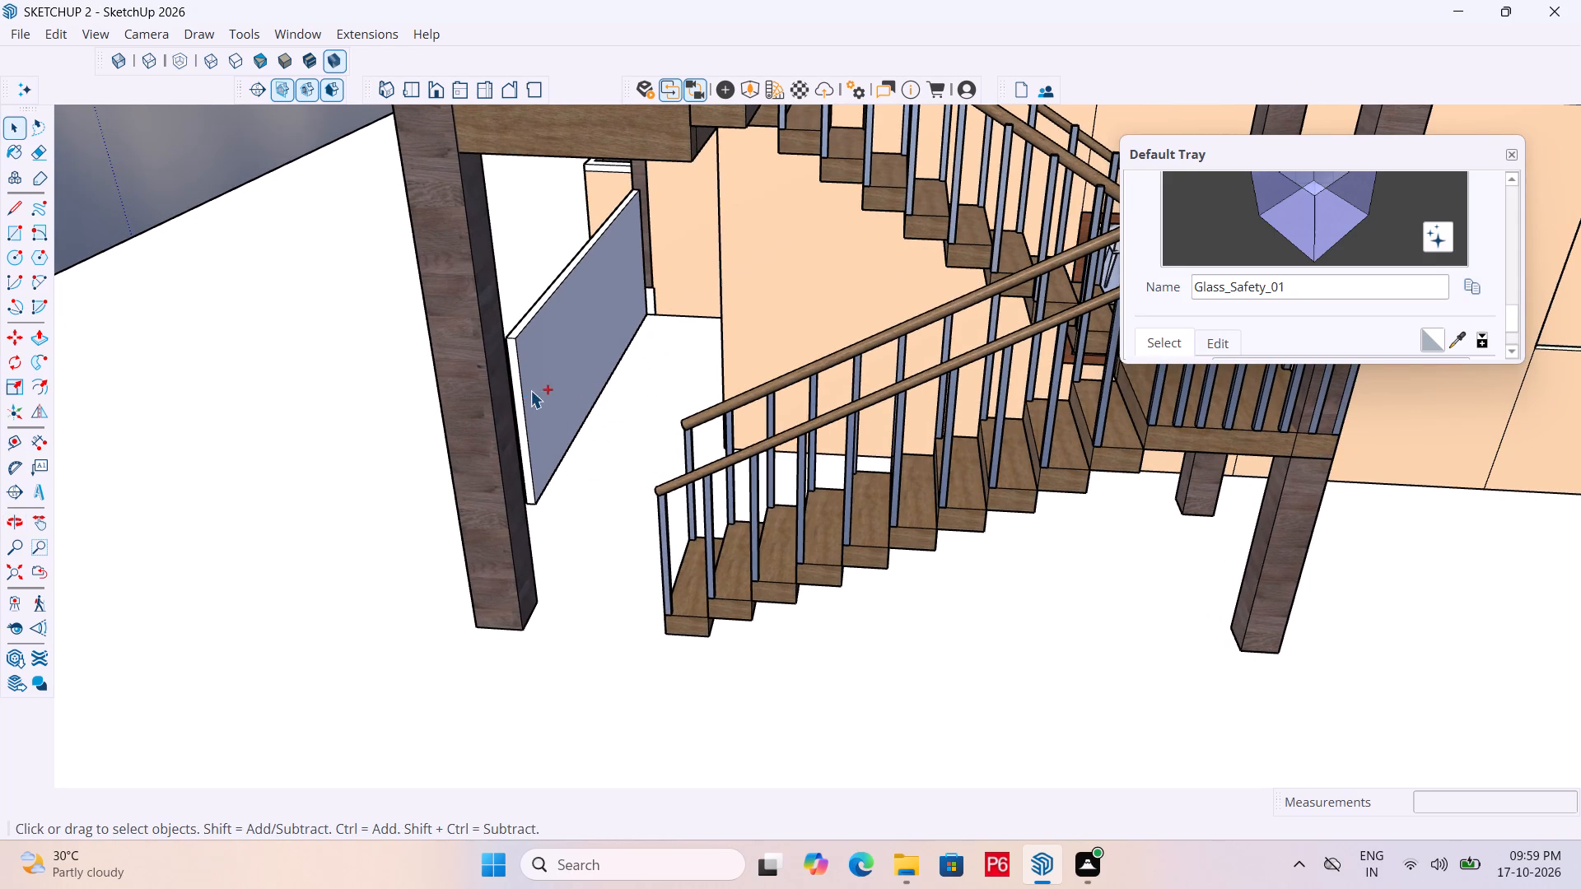
# Extend the free end of the low front wall about 4' to reach the staircase post.
pyautogui.moveTo(530, 390); pyautogui.dragTo(1018, 373, button='middle')
pyautogui.moveTo(621, 548); pyautogui.dragTo(660, 546, button='middle')
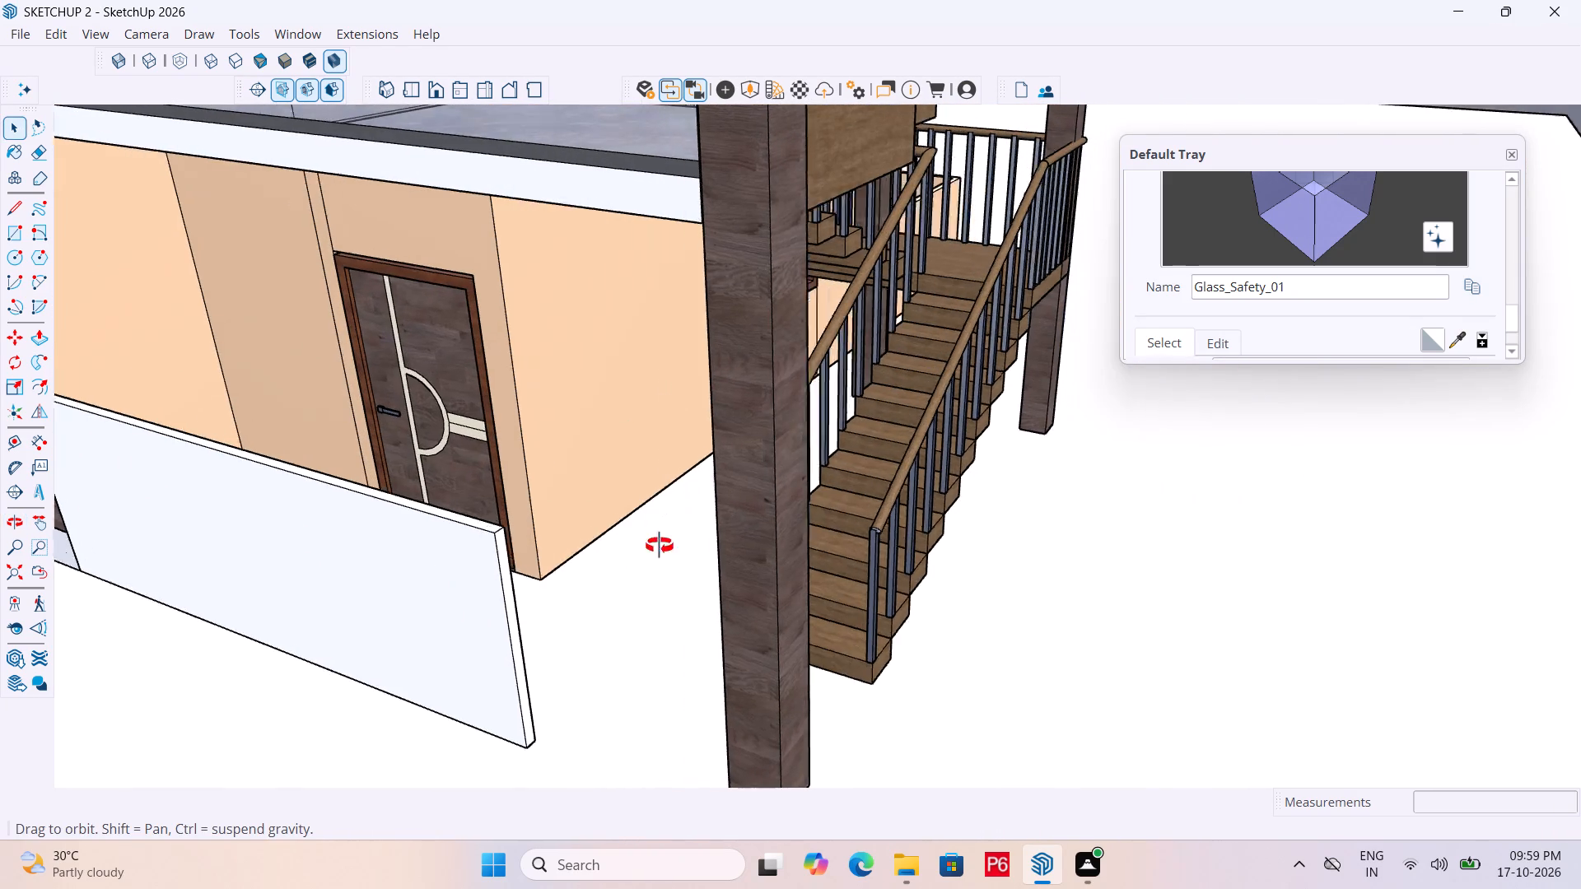
pyautogui.moveTo(660, 546); pyautogui.dragTo(796, 522, button='middle')
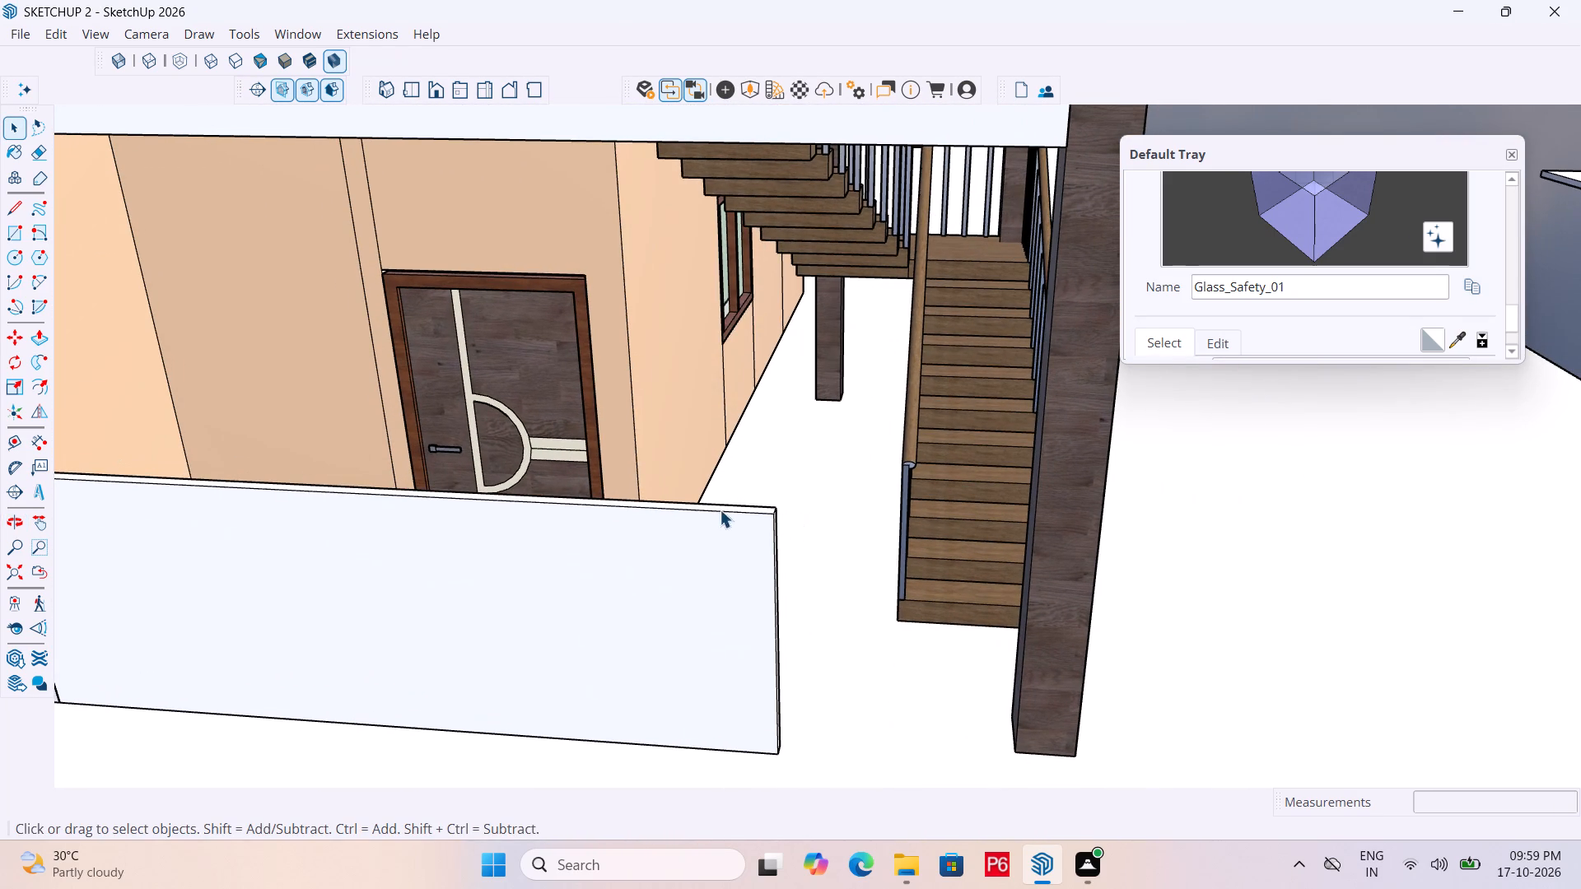
pyautogui.scroll(-1, 712, 509)
pyautogui.moveTo(711, 508); pyautogui.dragTo(435, 498, button='middle')
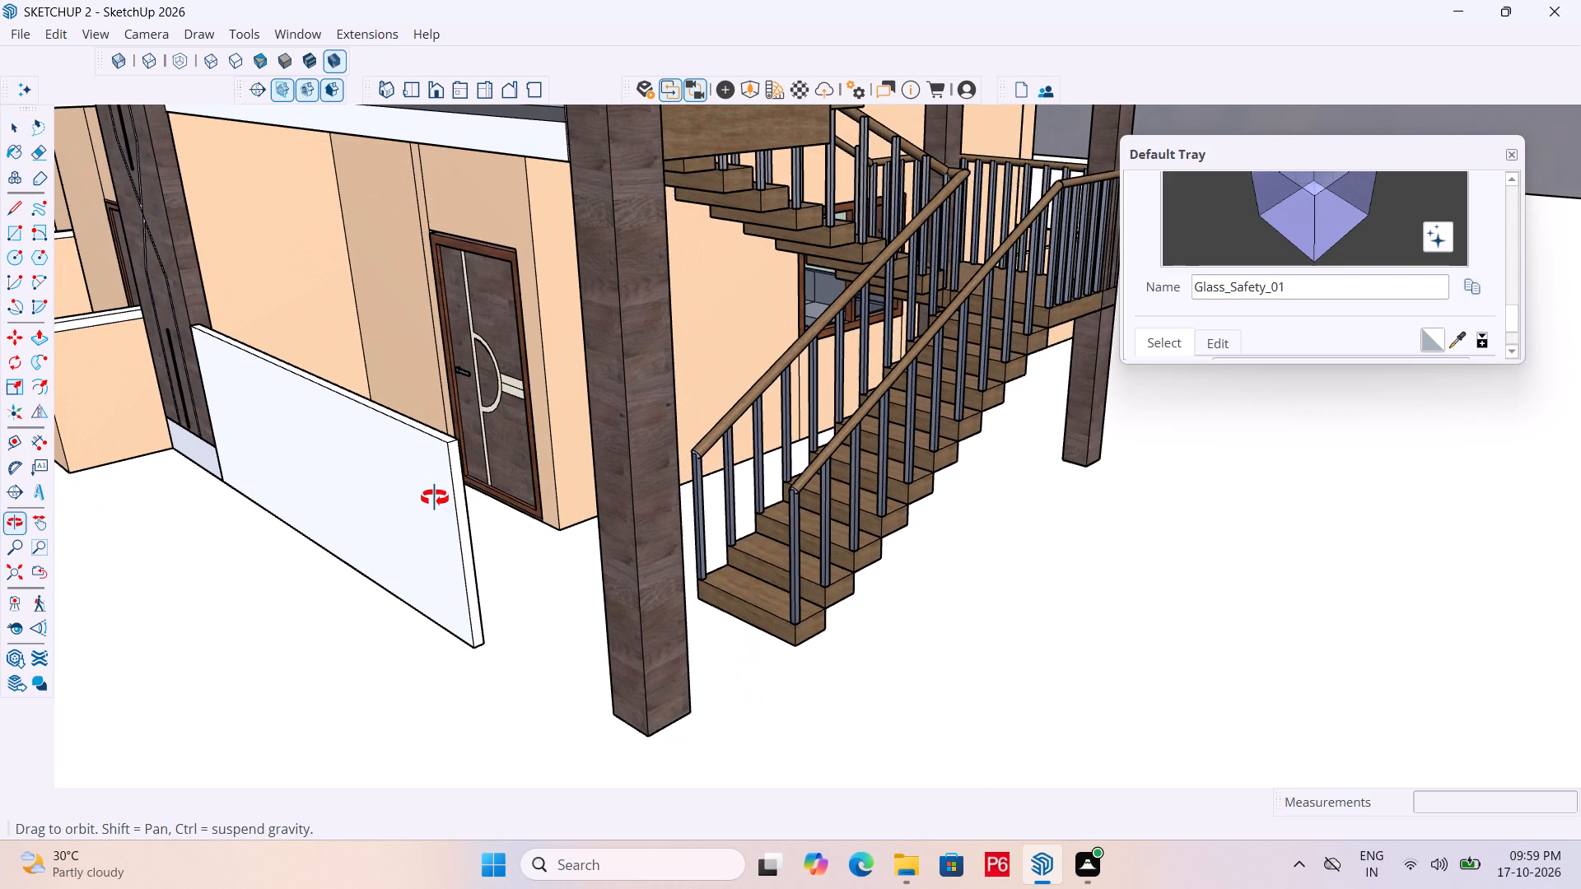
pyautogui.moveTo(435, 498); pyautogui.dragTo(423, 509, button='middle')
pyautogui.scroll(2, 464, 536)
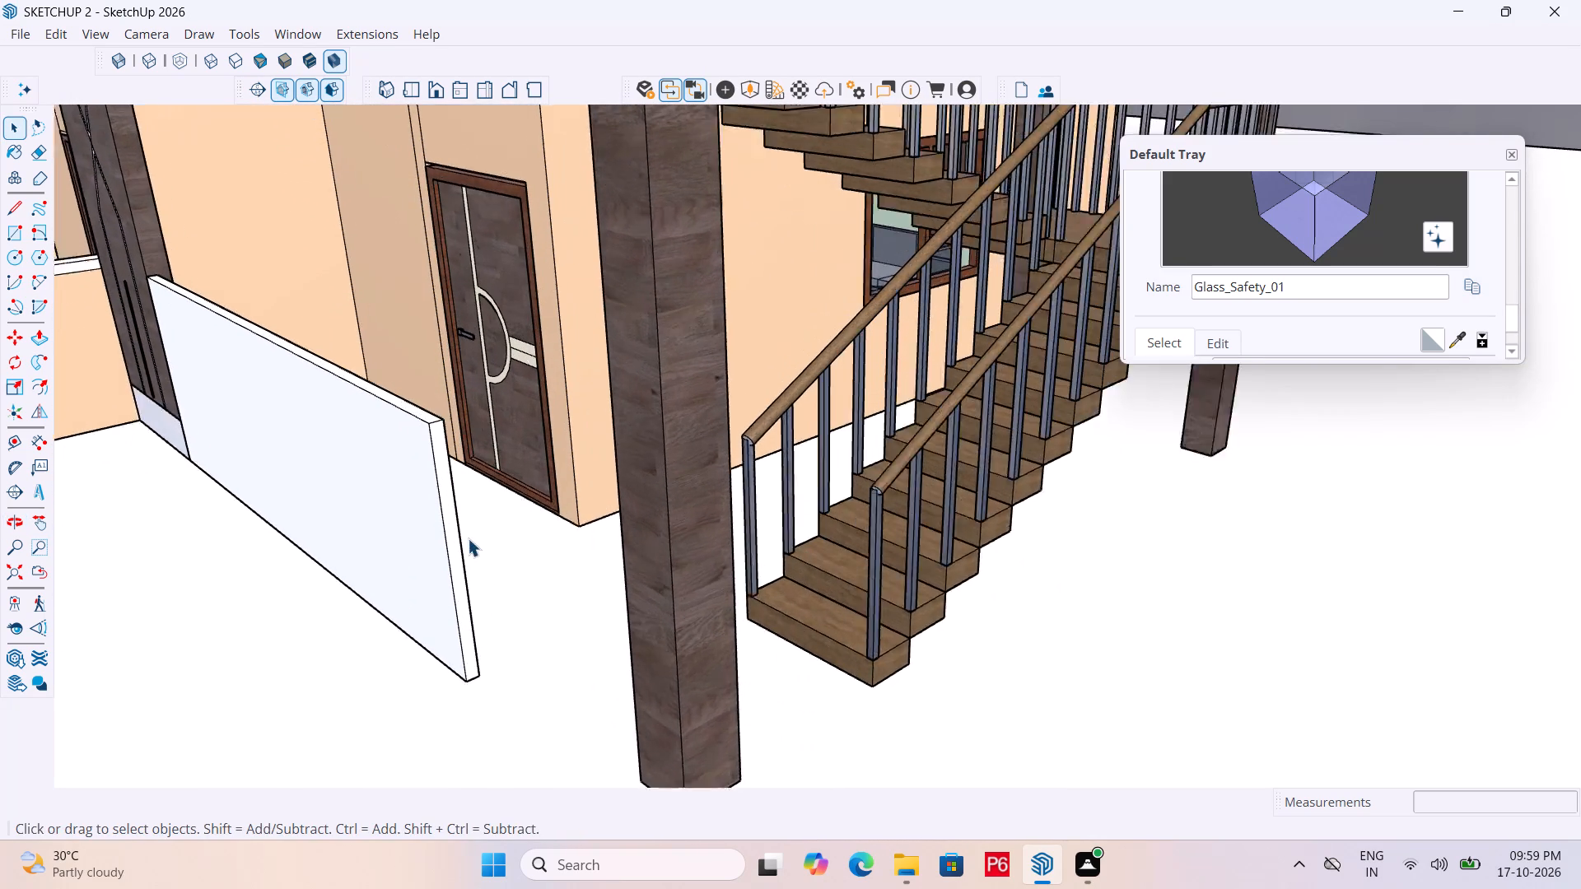
pyautogui.scroll(2, 468, 538)
pyautogui.click(455, 587)
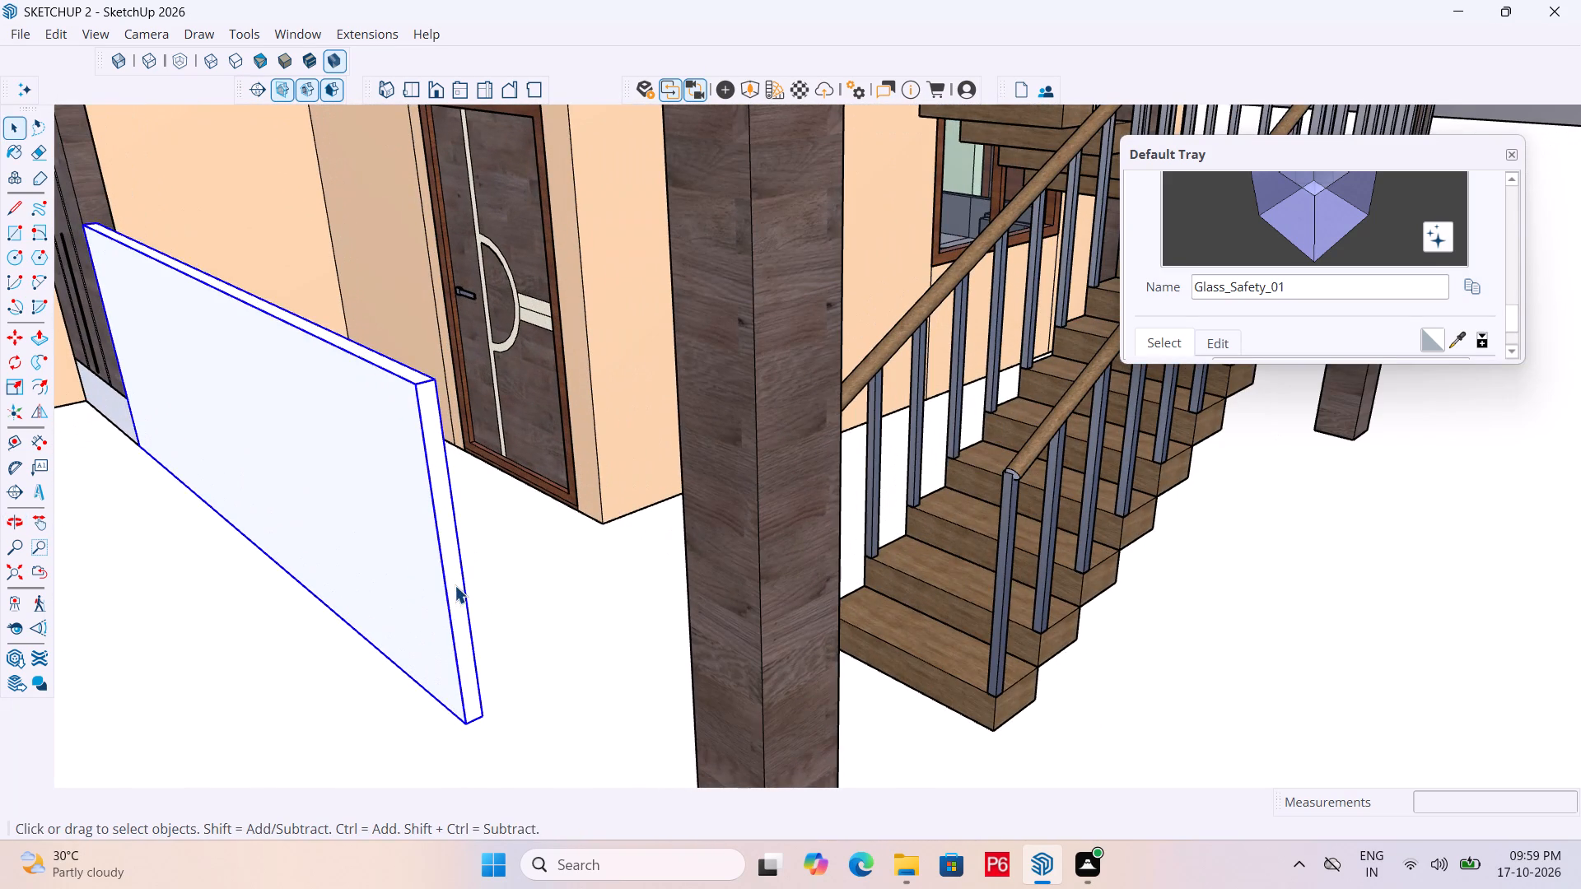
pyautogui.doubleClick(455, 581)
pyautogui.doubleClick(450, 556)
pyautogui.press('p')
pyautogui.click(450, 553)
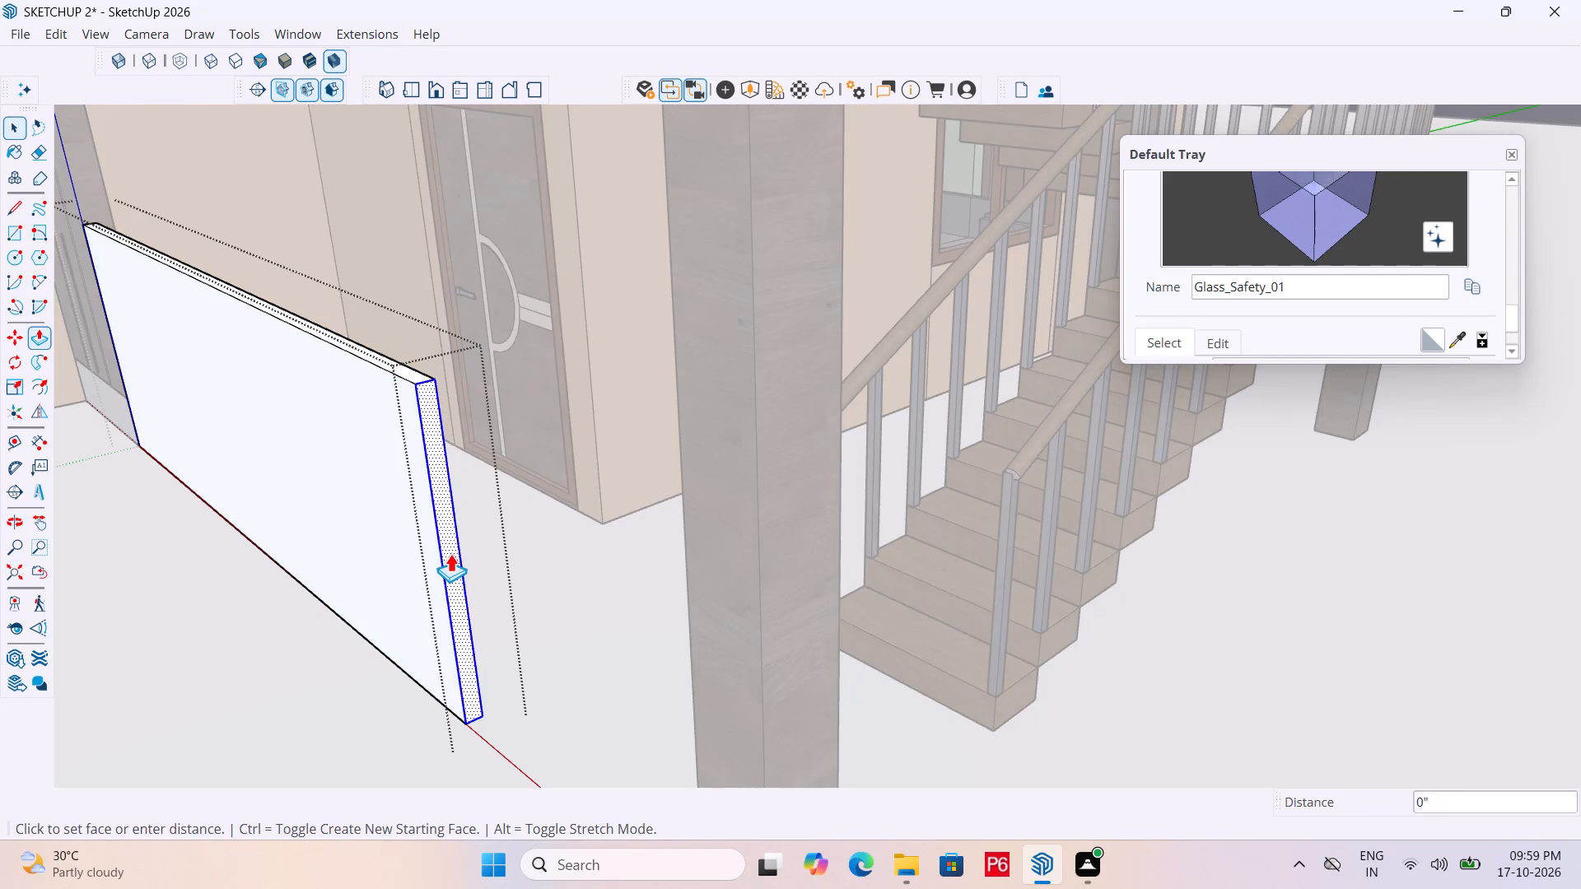
pyautogui.scroll(-5, 399, 380)
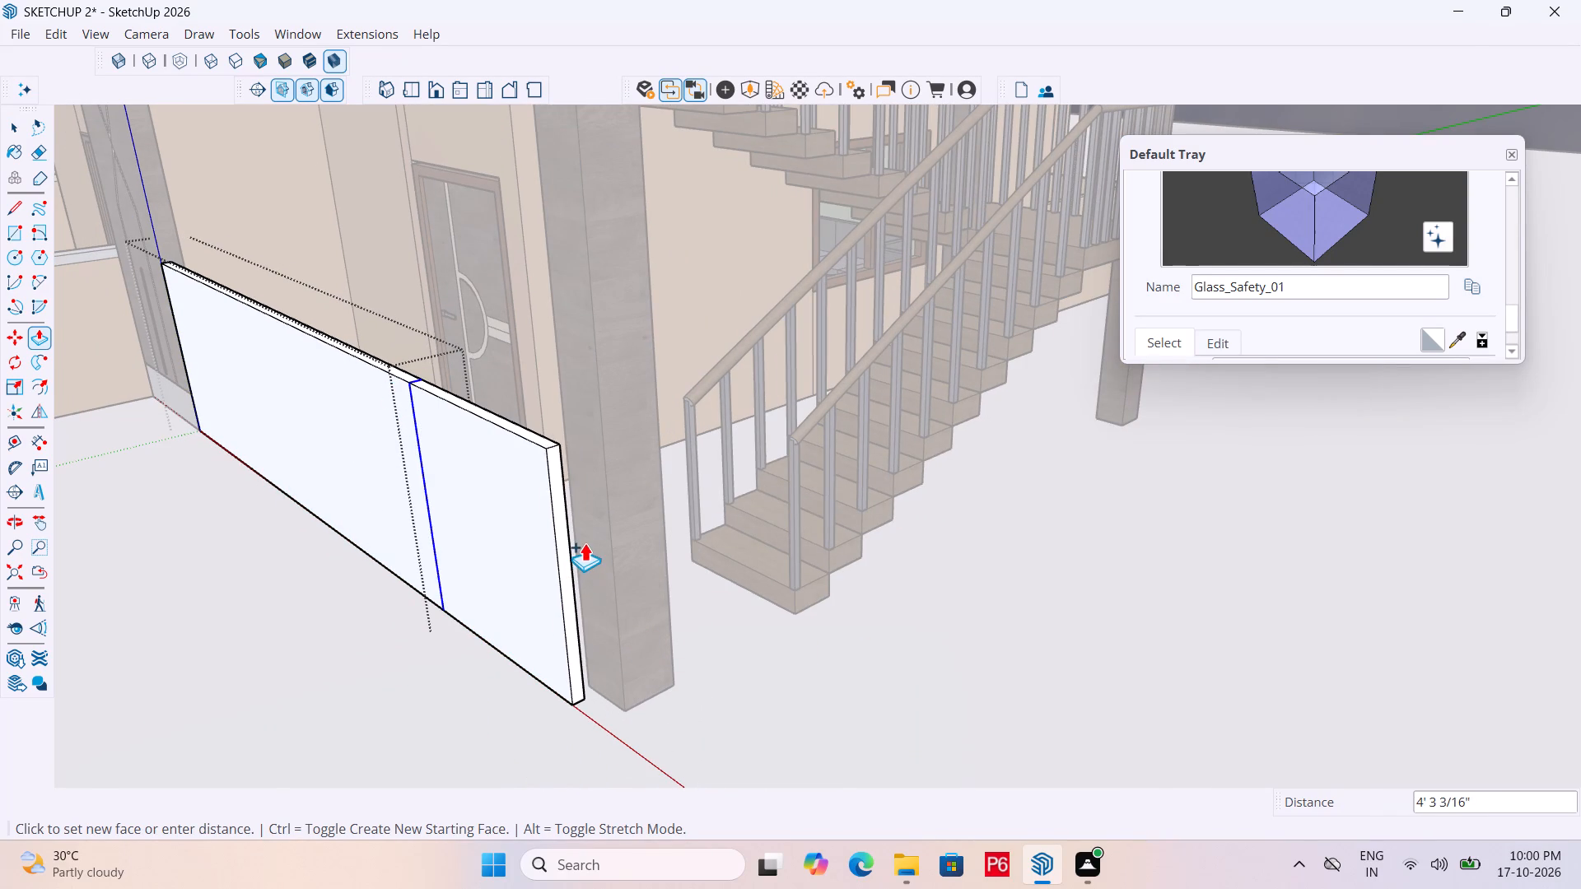
pyautogui.click(557, 361)
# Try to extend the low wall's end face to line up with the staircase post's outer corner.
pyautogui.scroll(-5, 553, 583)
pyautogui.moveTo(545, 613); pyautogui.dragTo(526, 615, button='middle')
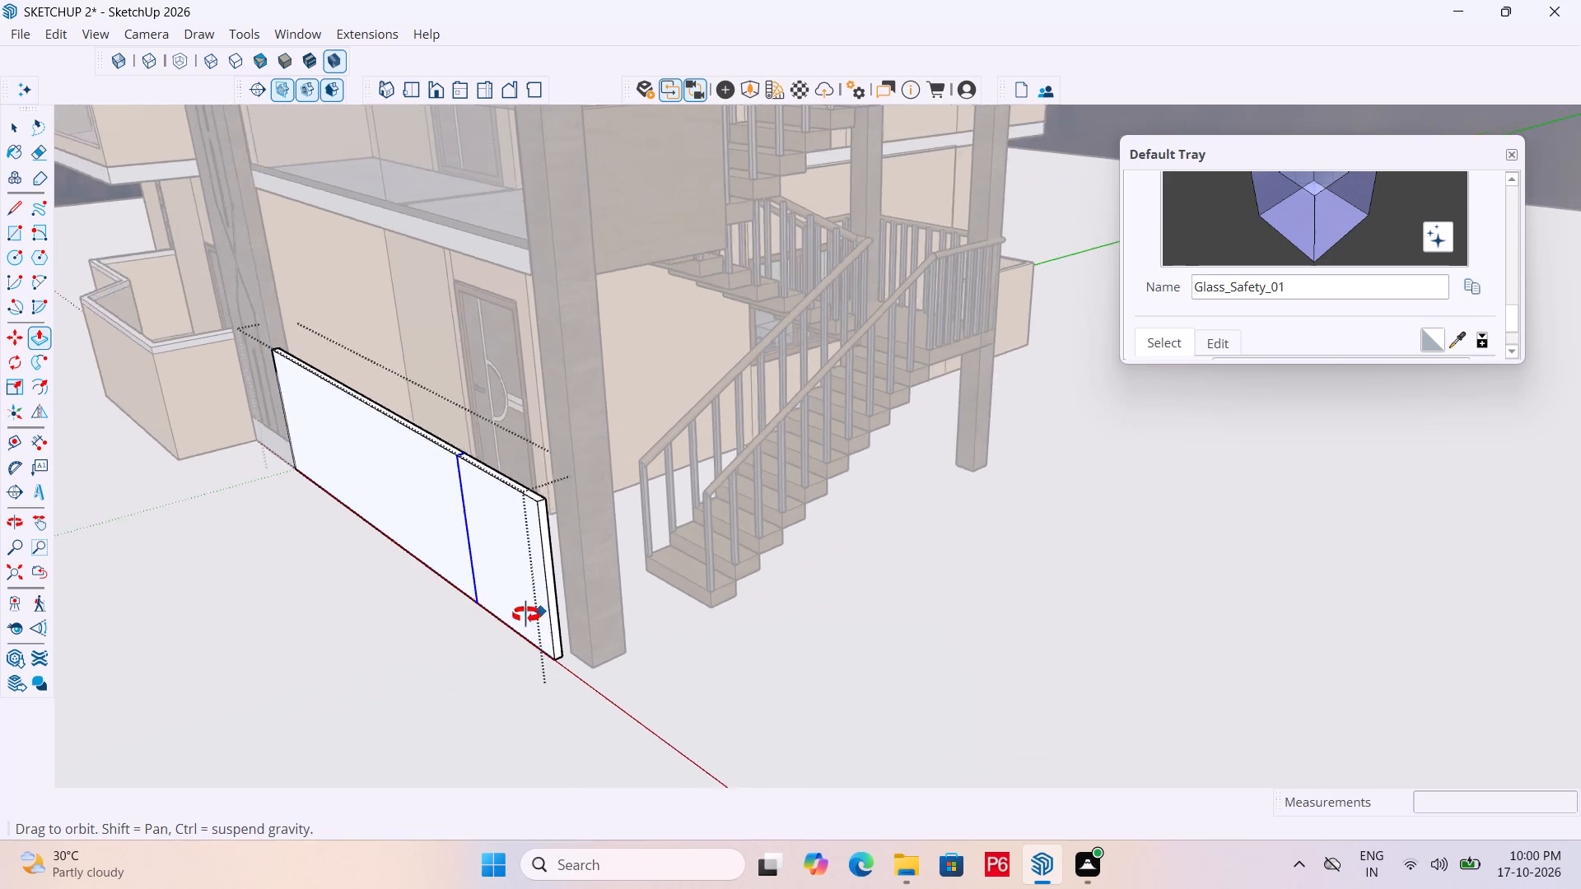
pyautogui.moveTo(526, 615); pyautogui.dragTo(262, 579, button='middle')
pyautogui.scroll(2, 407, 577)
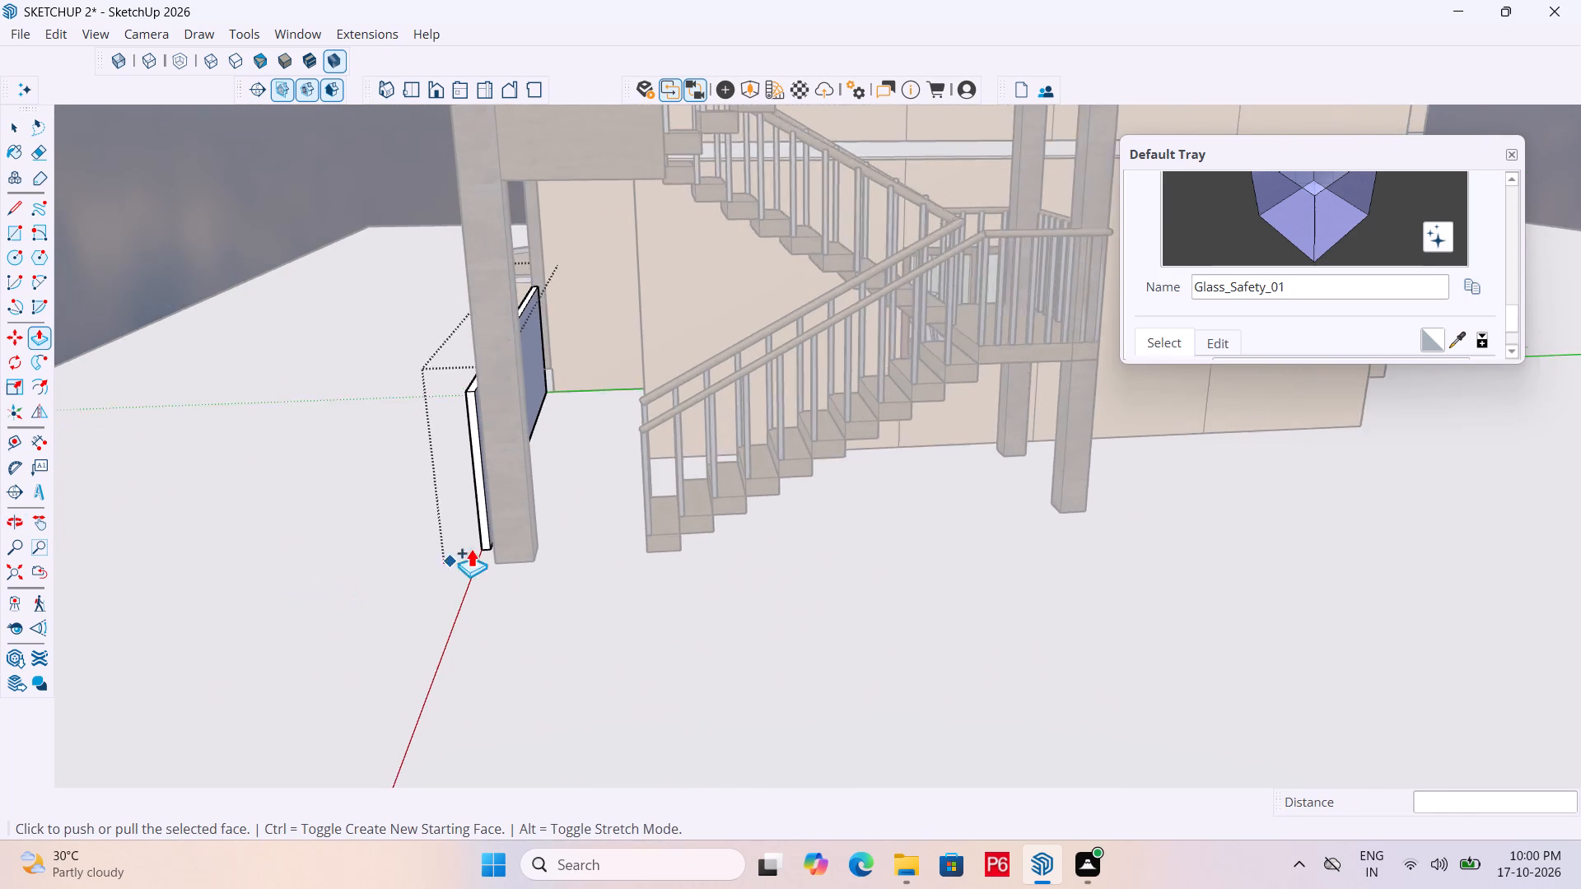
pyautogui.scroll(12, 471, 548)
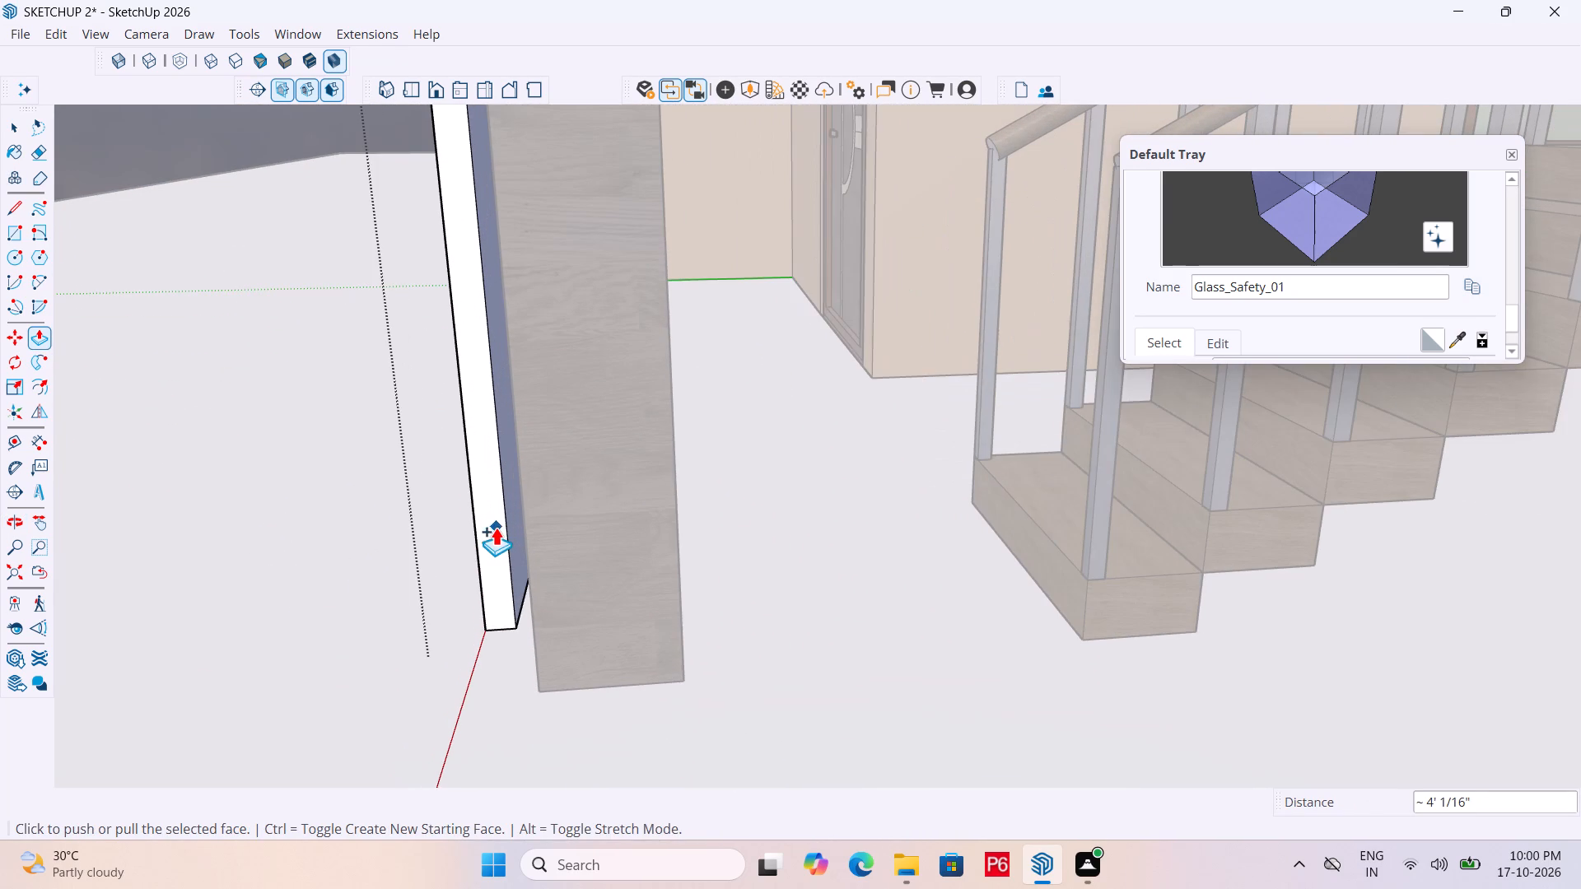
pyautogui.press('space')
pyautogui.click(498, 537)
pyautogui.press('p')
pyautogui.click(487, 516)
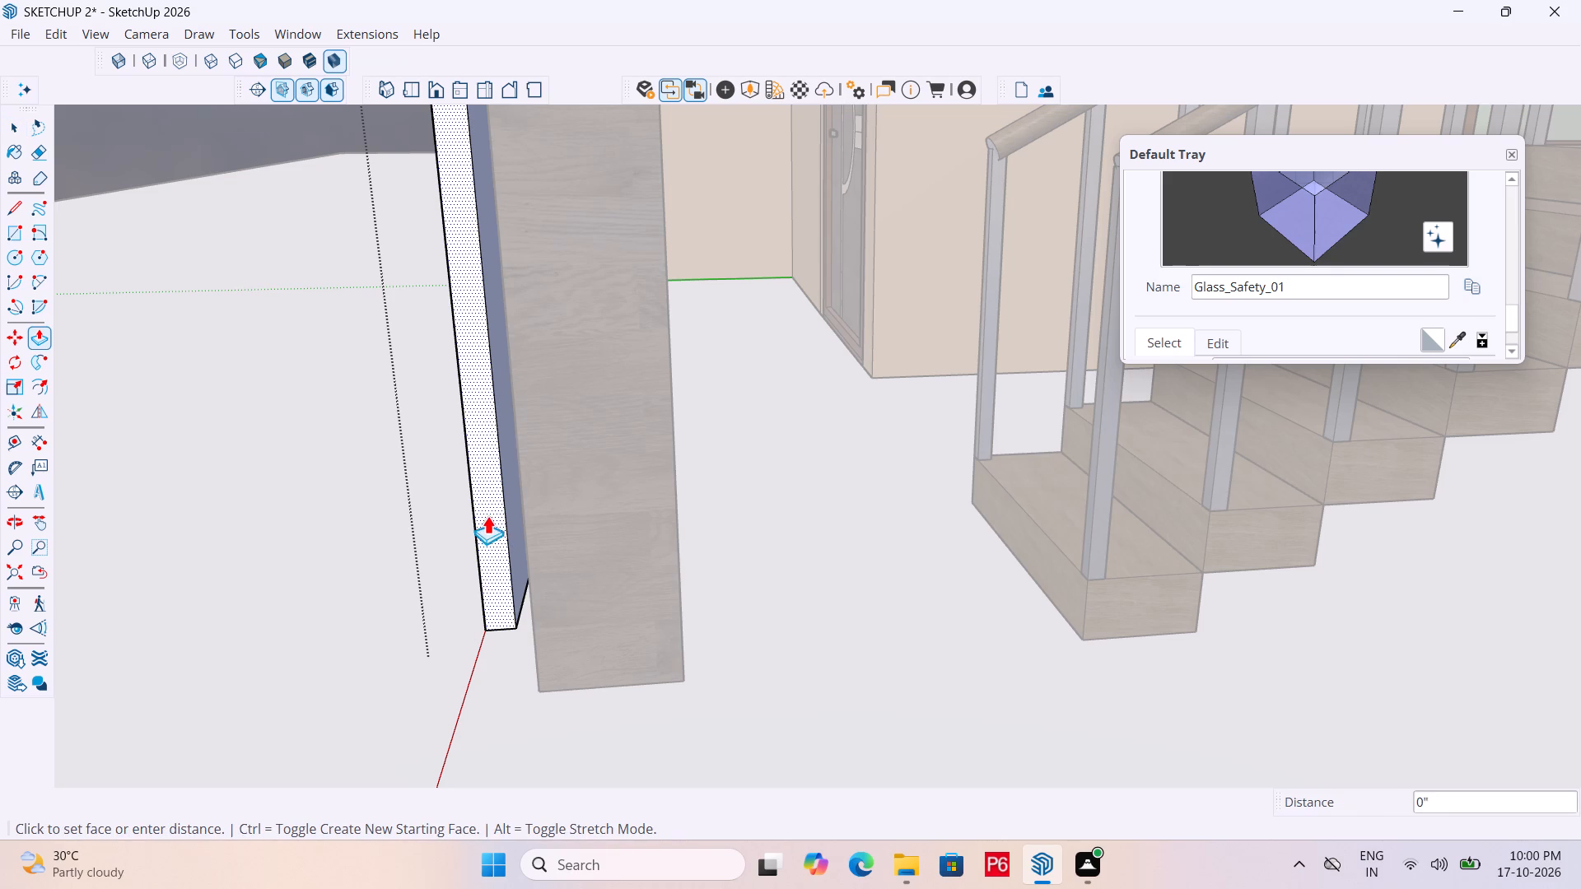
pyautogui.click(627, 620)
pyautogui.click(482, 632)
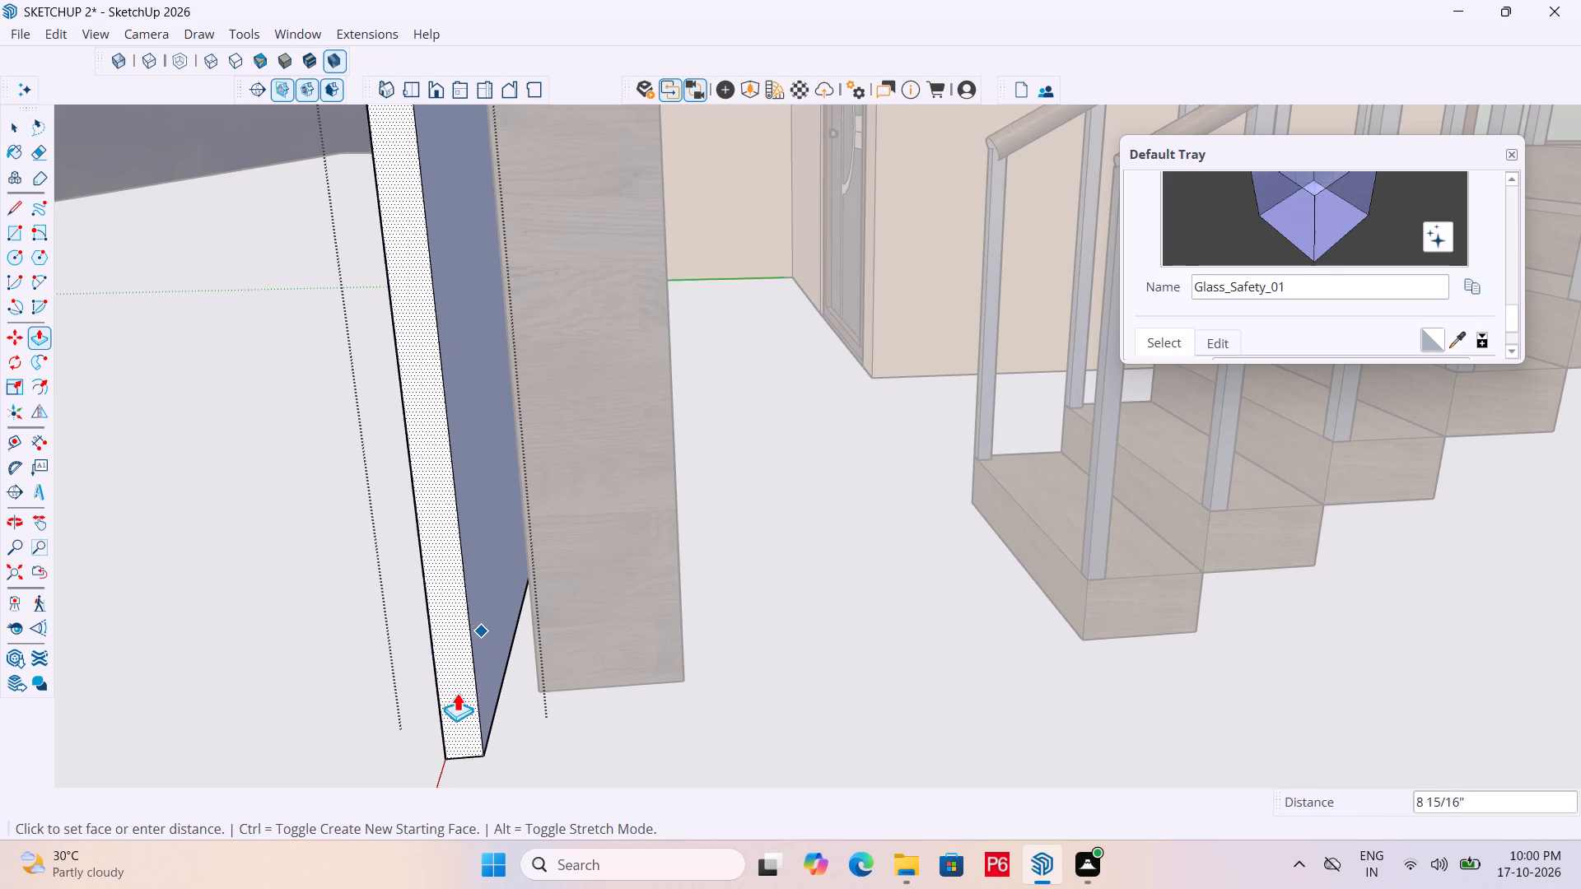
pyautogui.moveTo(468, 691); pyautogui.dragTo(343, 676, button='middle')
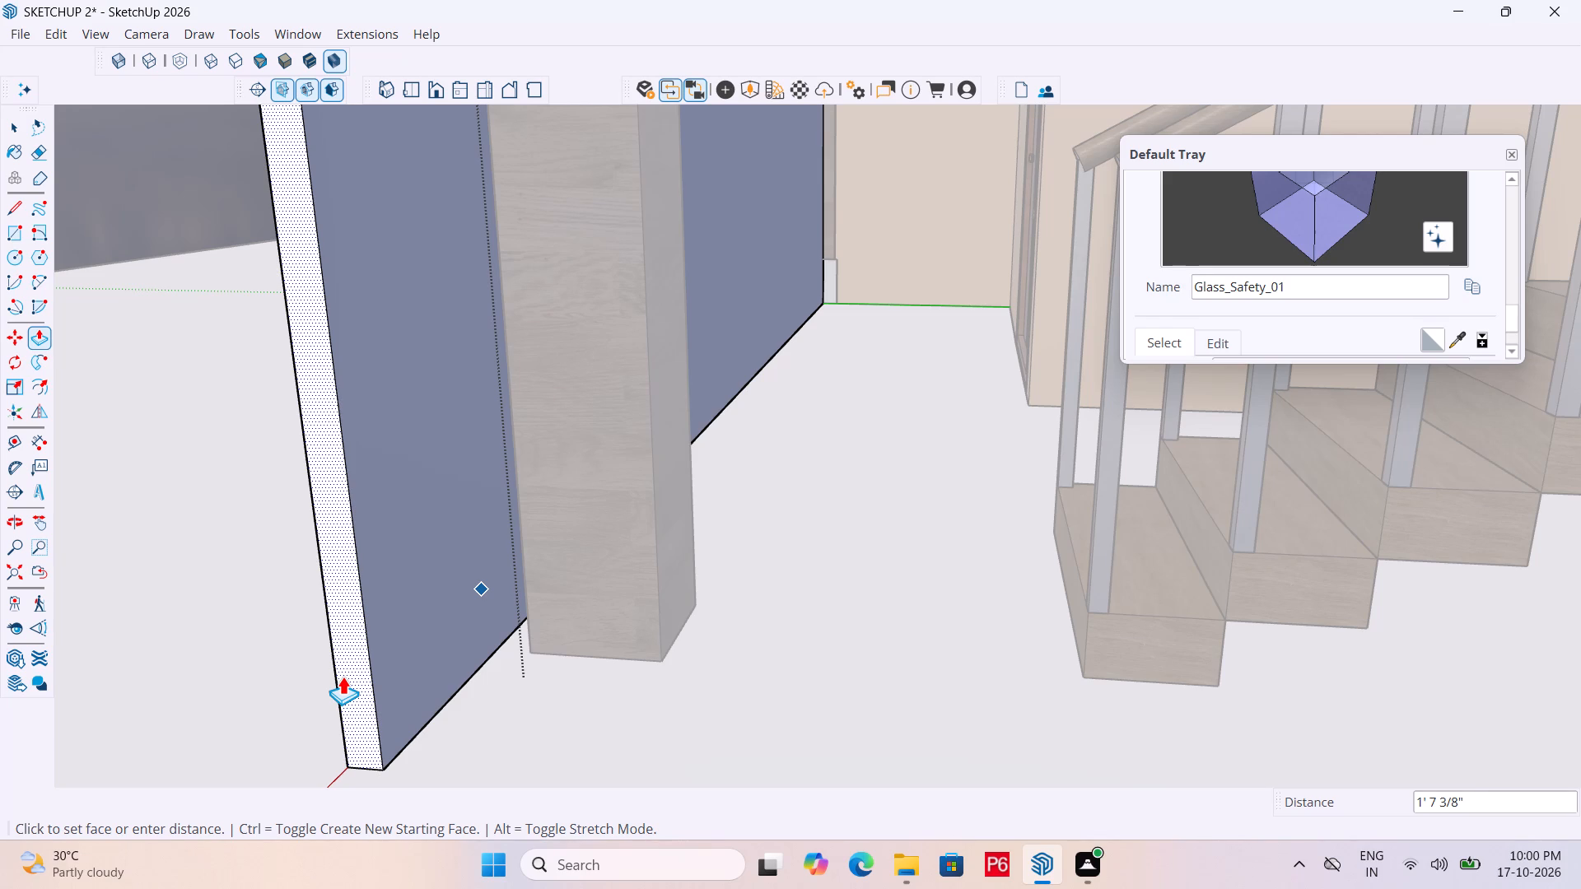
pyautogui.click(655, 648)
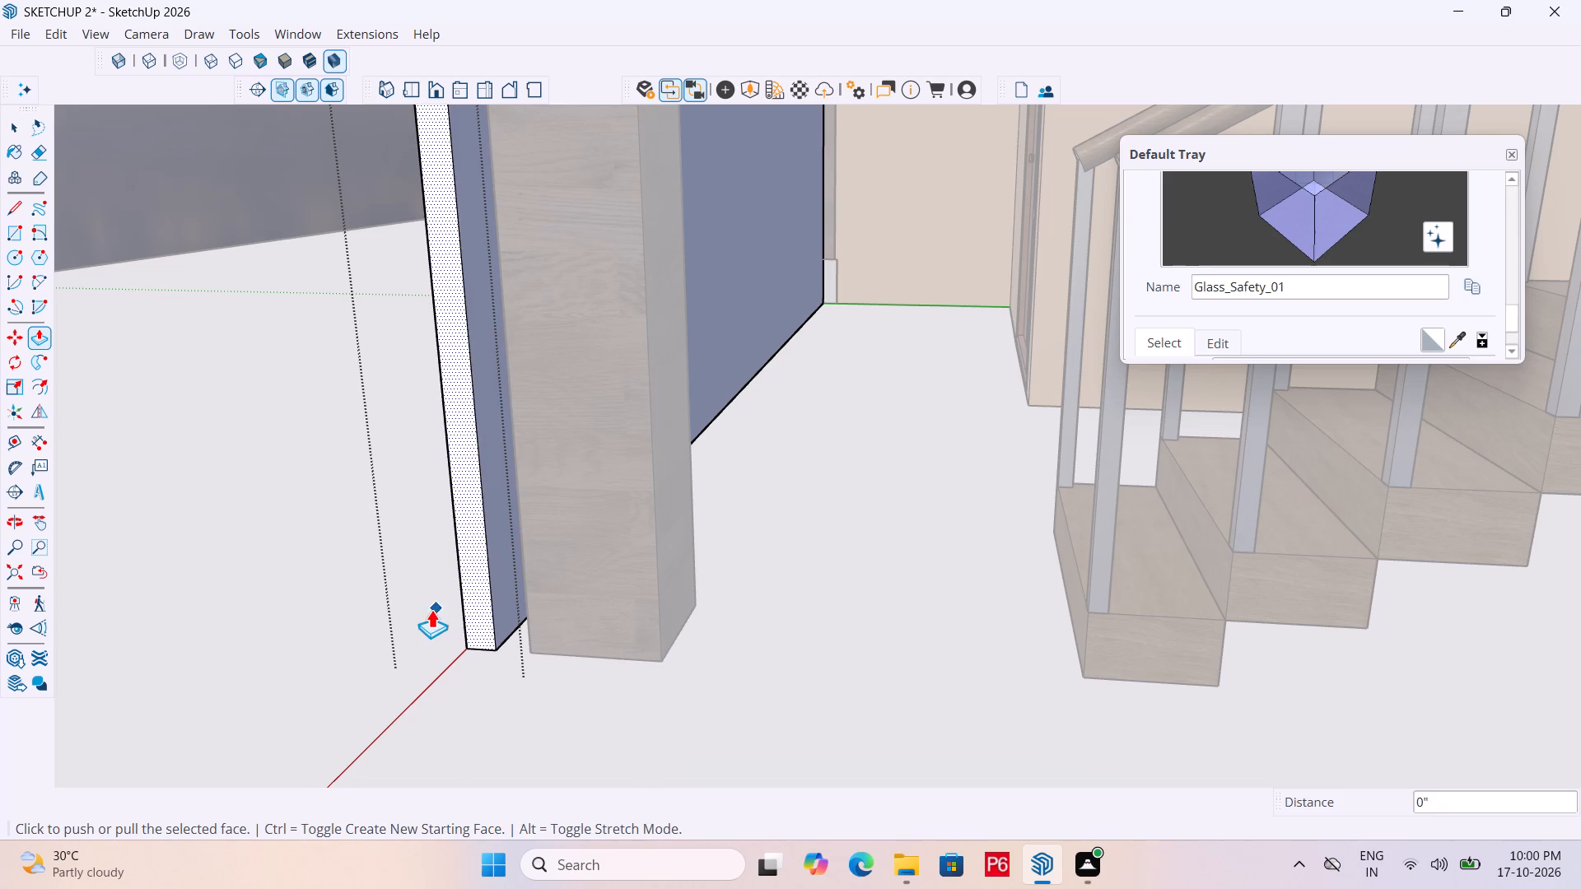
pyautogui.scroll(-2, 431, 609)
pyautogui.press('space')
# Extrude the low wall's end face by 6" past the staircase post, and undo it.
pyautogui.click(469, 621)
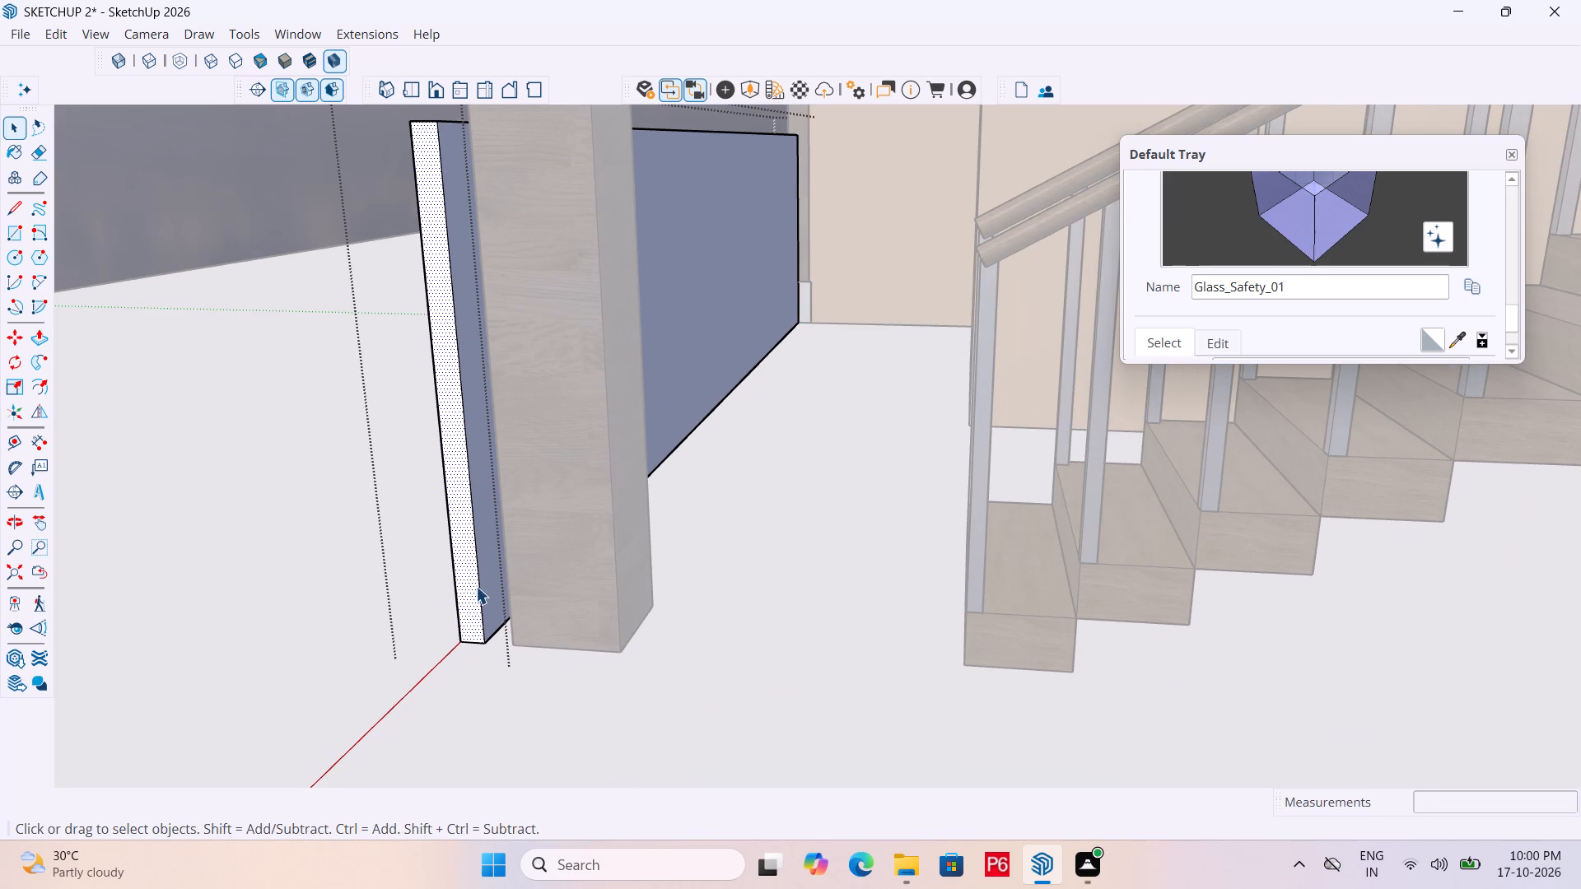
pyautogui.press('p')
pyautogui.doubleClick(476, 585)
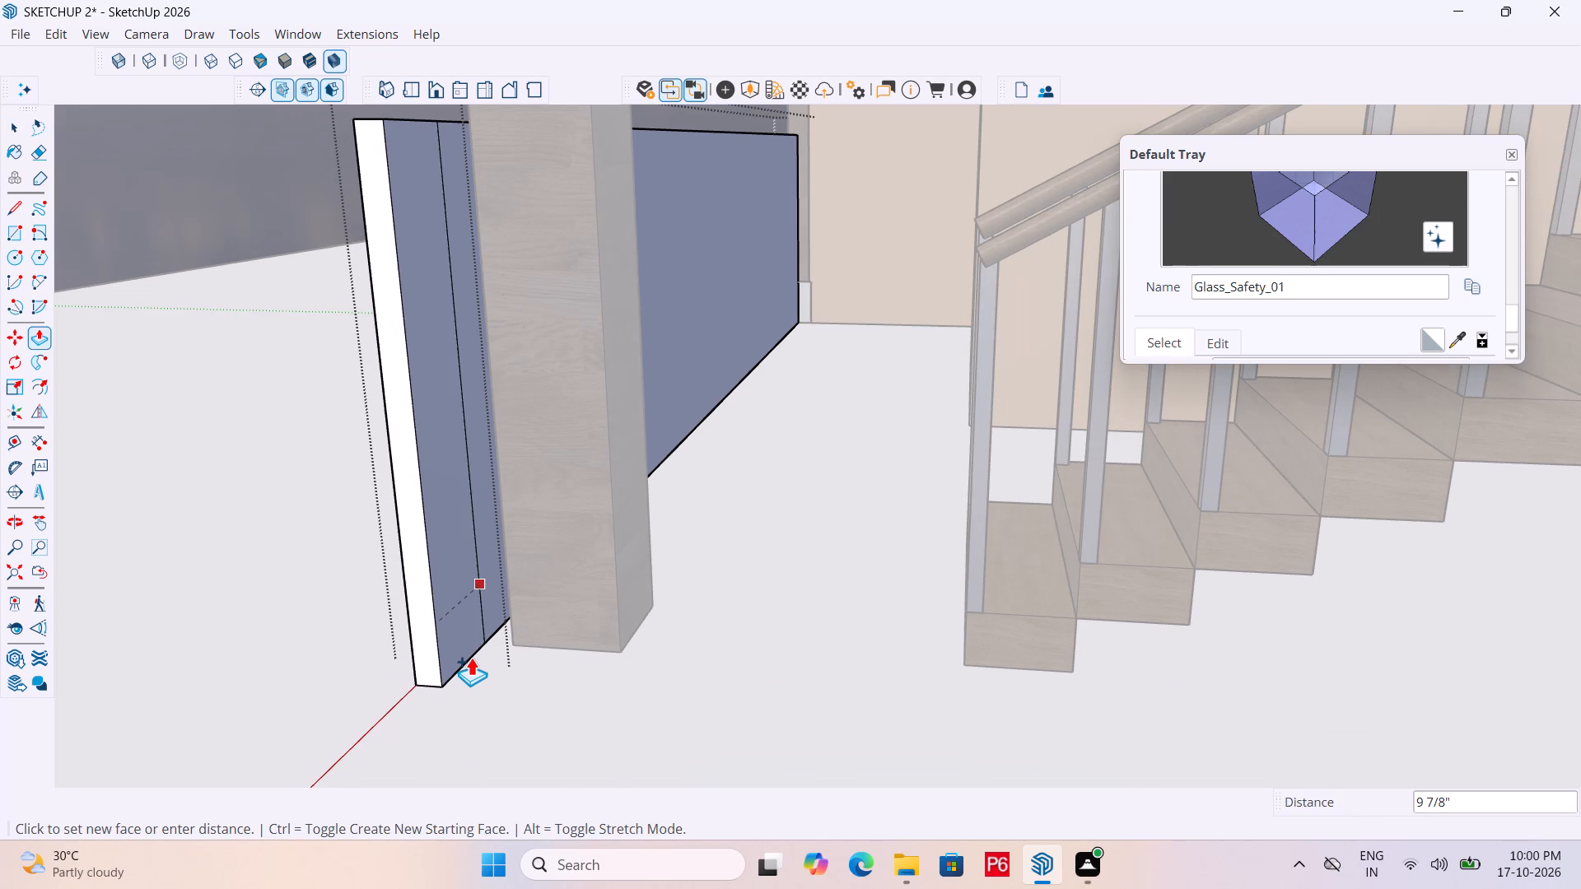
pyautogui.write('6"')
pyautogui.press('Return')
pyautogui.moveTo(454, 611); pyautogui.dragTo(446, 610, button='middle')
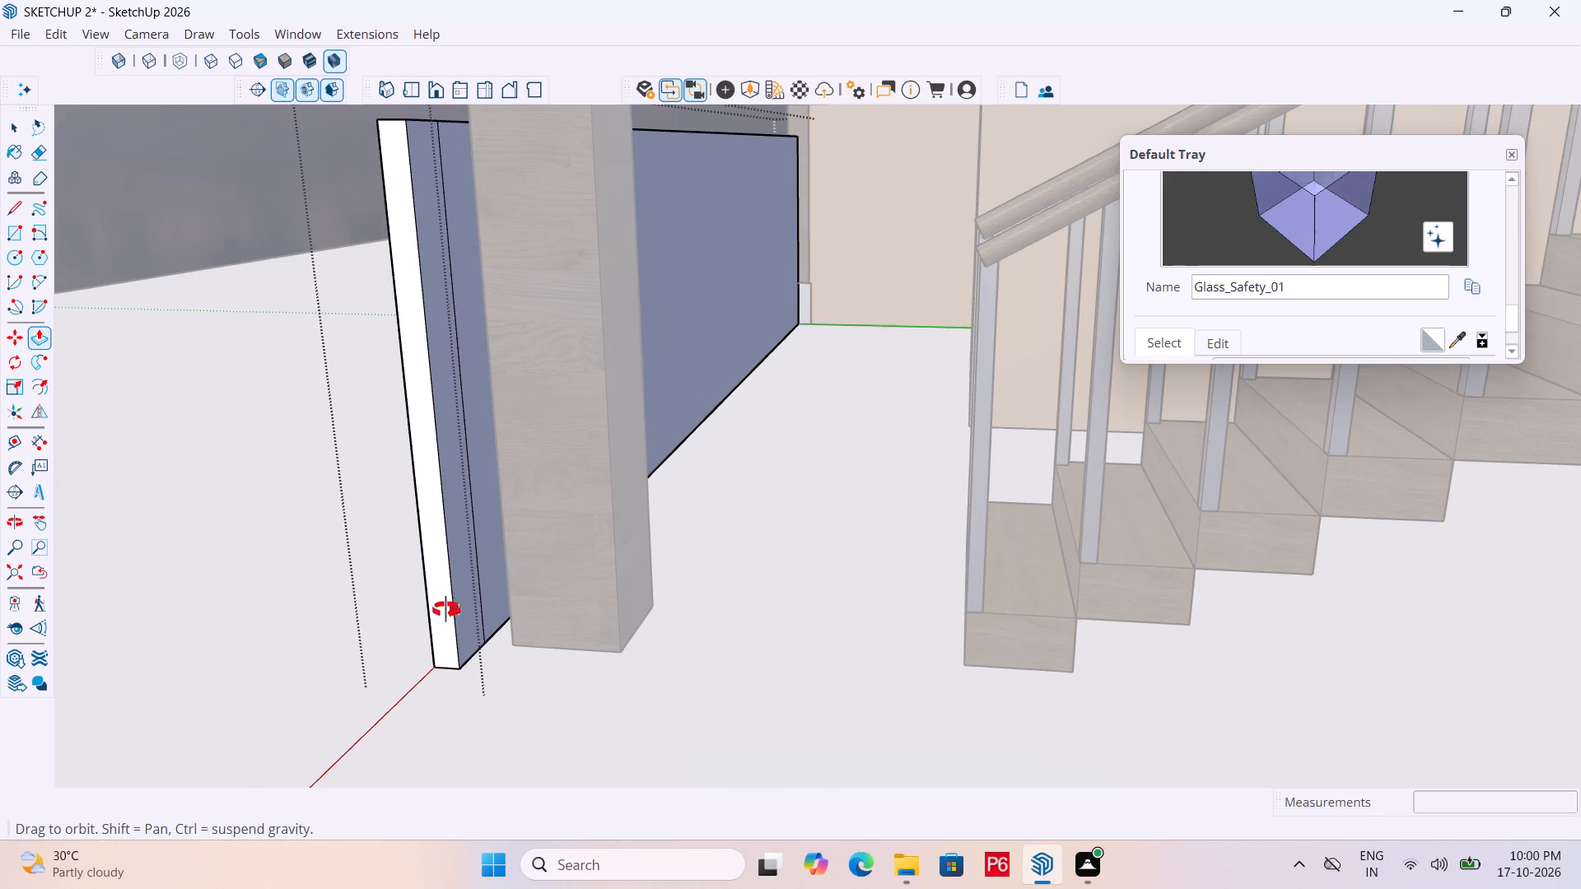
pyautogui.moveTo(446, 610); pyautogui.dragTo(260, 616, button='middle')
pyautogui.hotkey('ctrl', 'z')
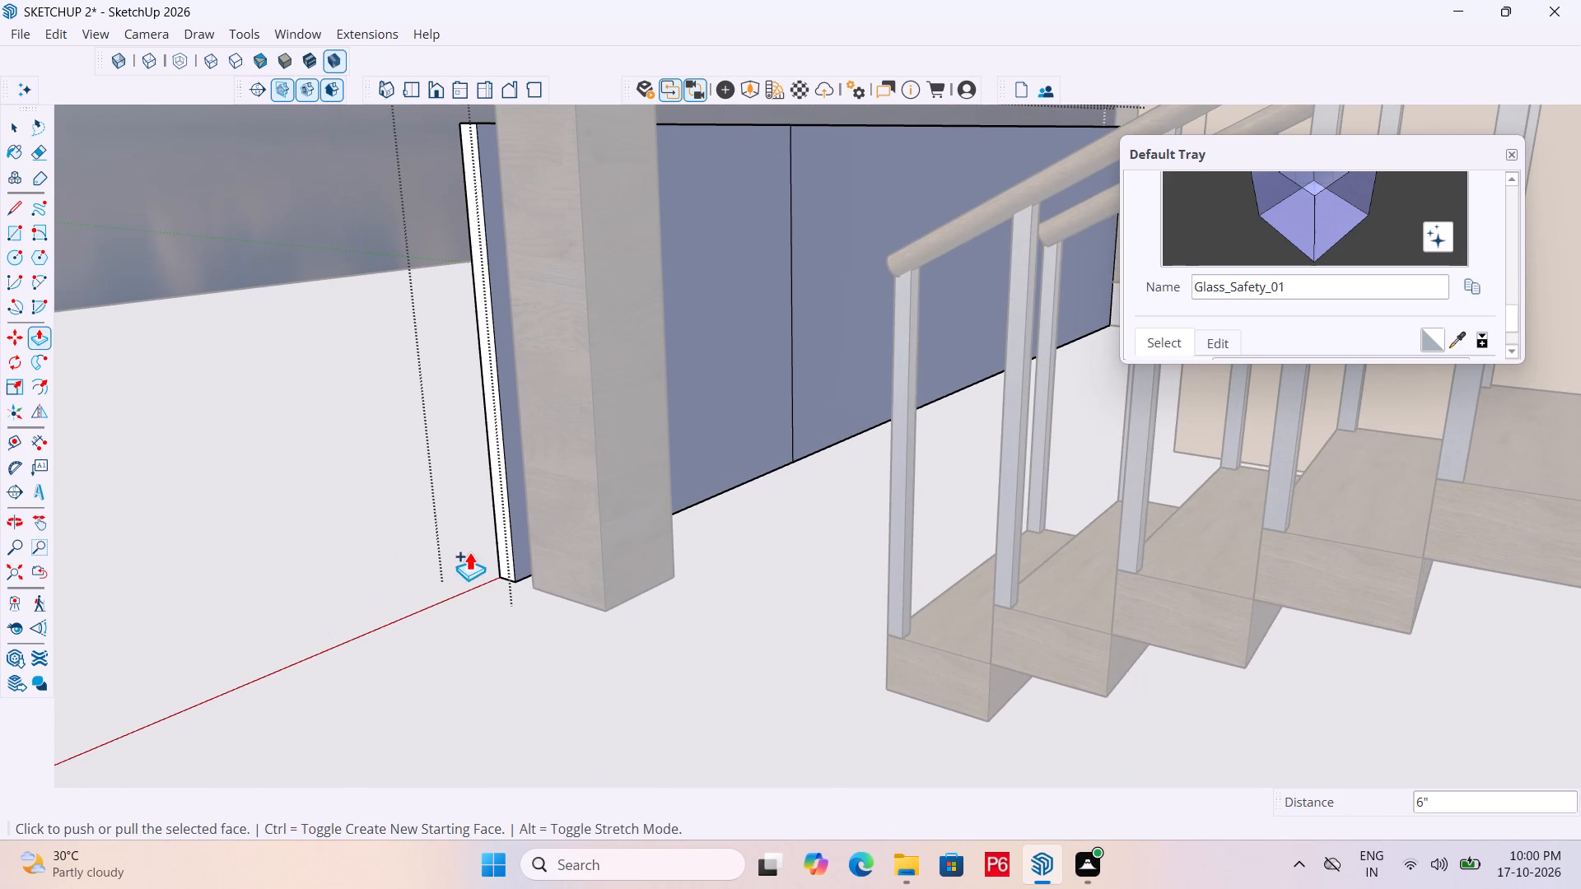
# Extrude the low front wall's end face by 4" past the staircase post.
pyautogui.scroll(4, 479, 543)
pyautogui.click(513, 542)
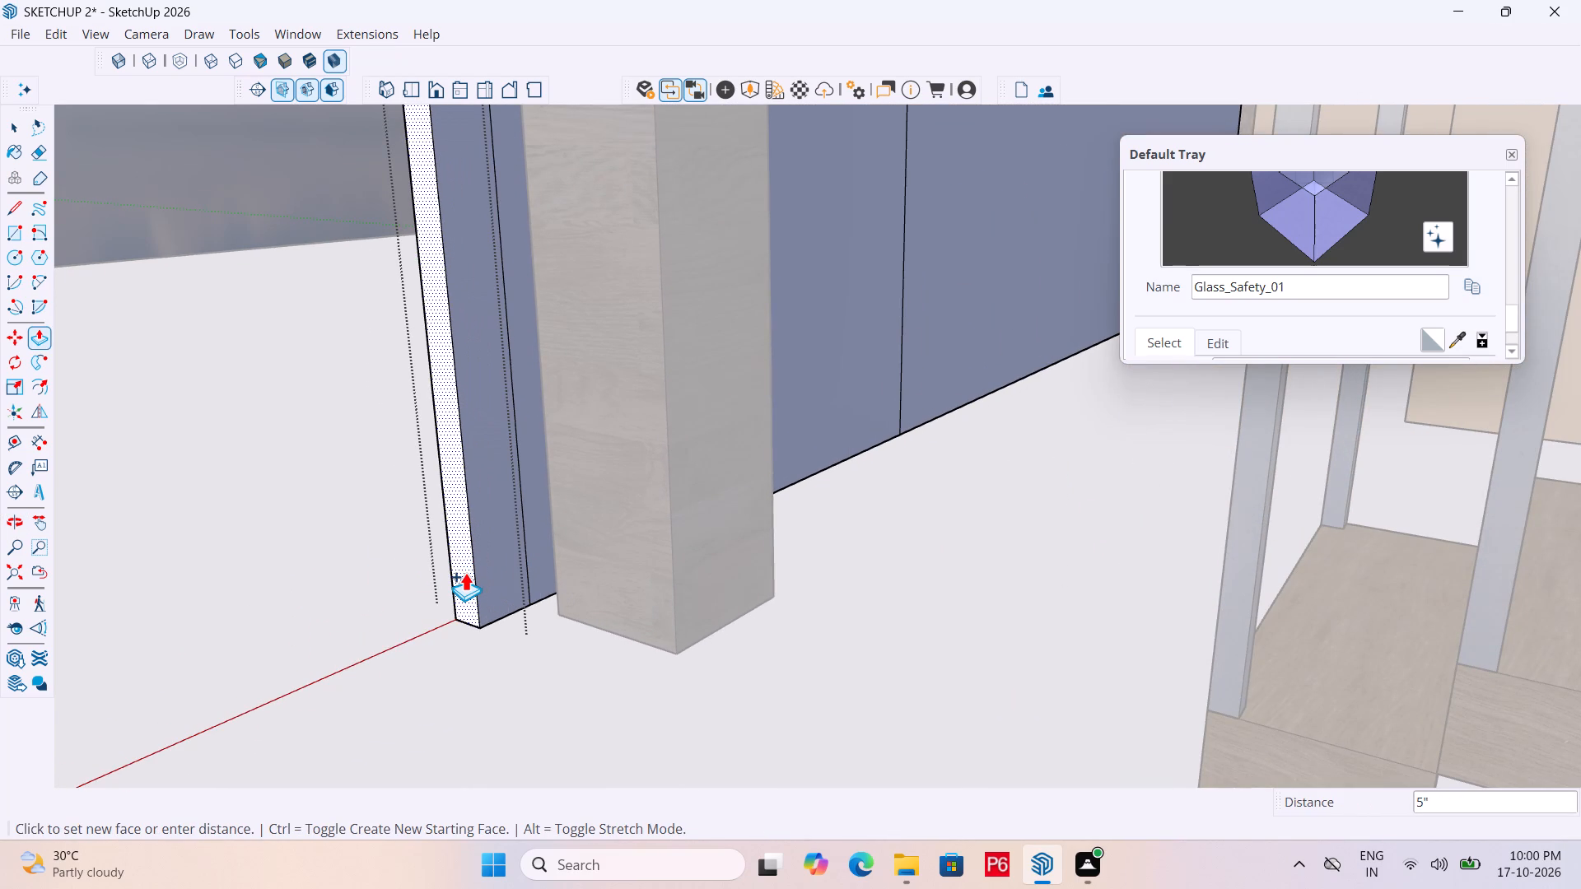
pyautogui.scroll(-5, 490, 537)
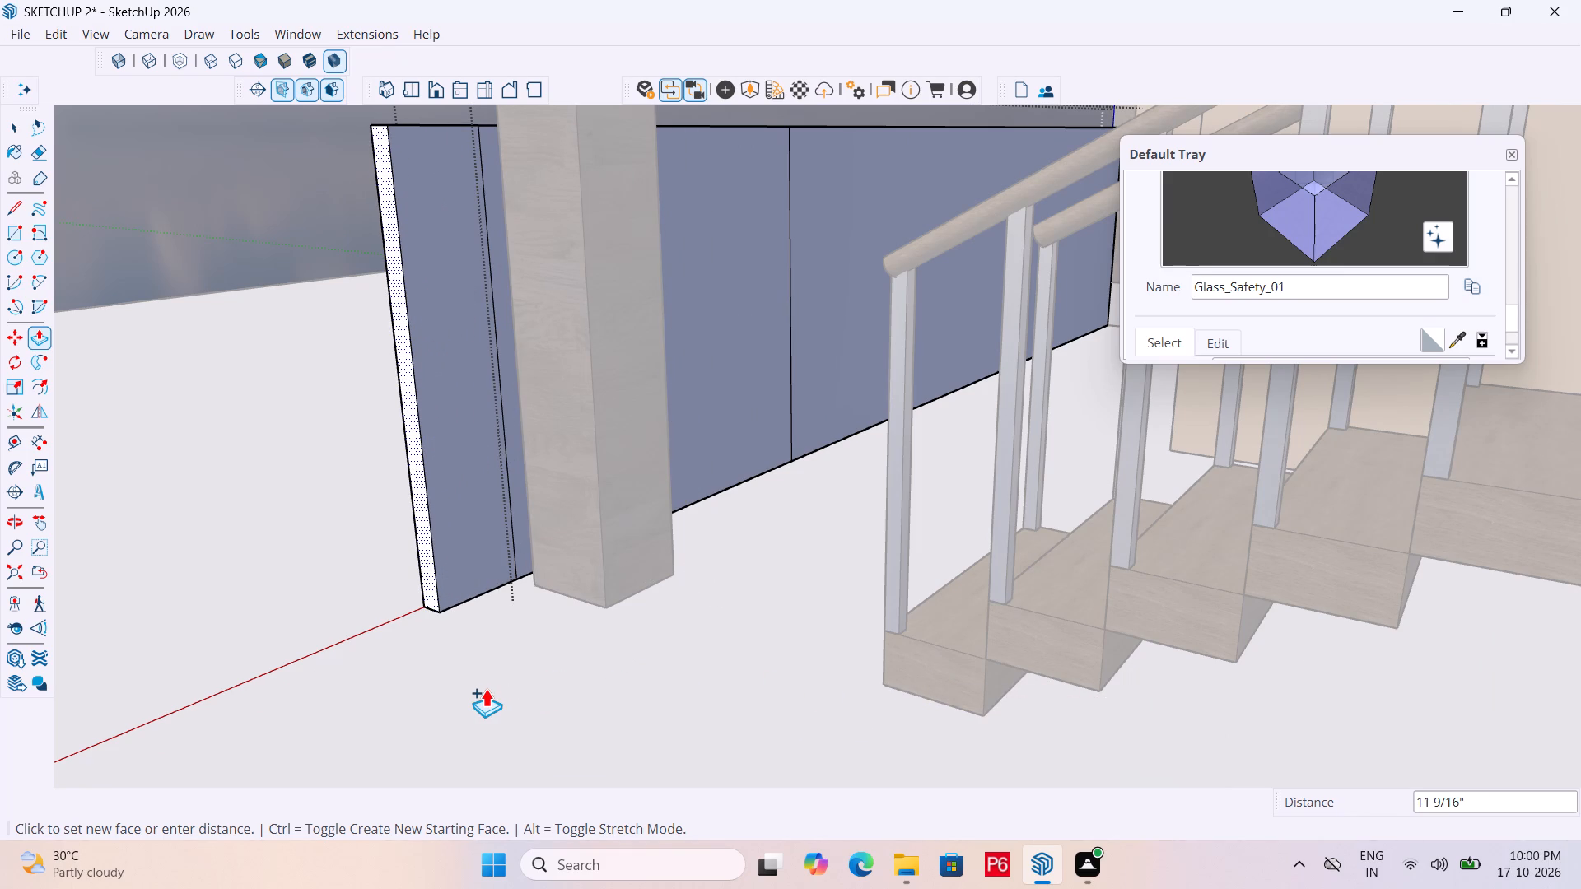
pyautogui.write('4"')
pyautogui.press('Return')
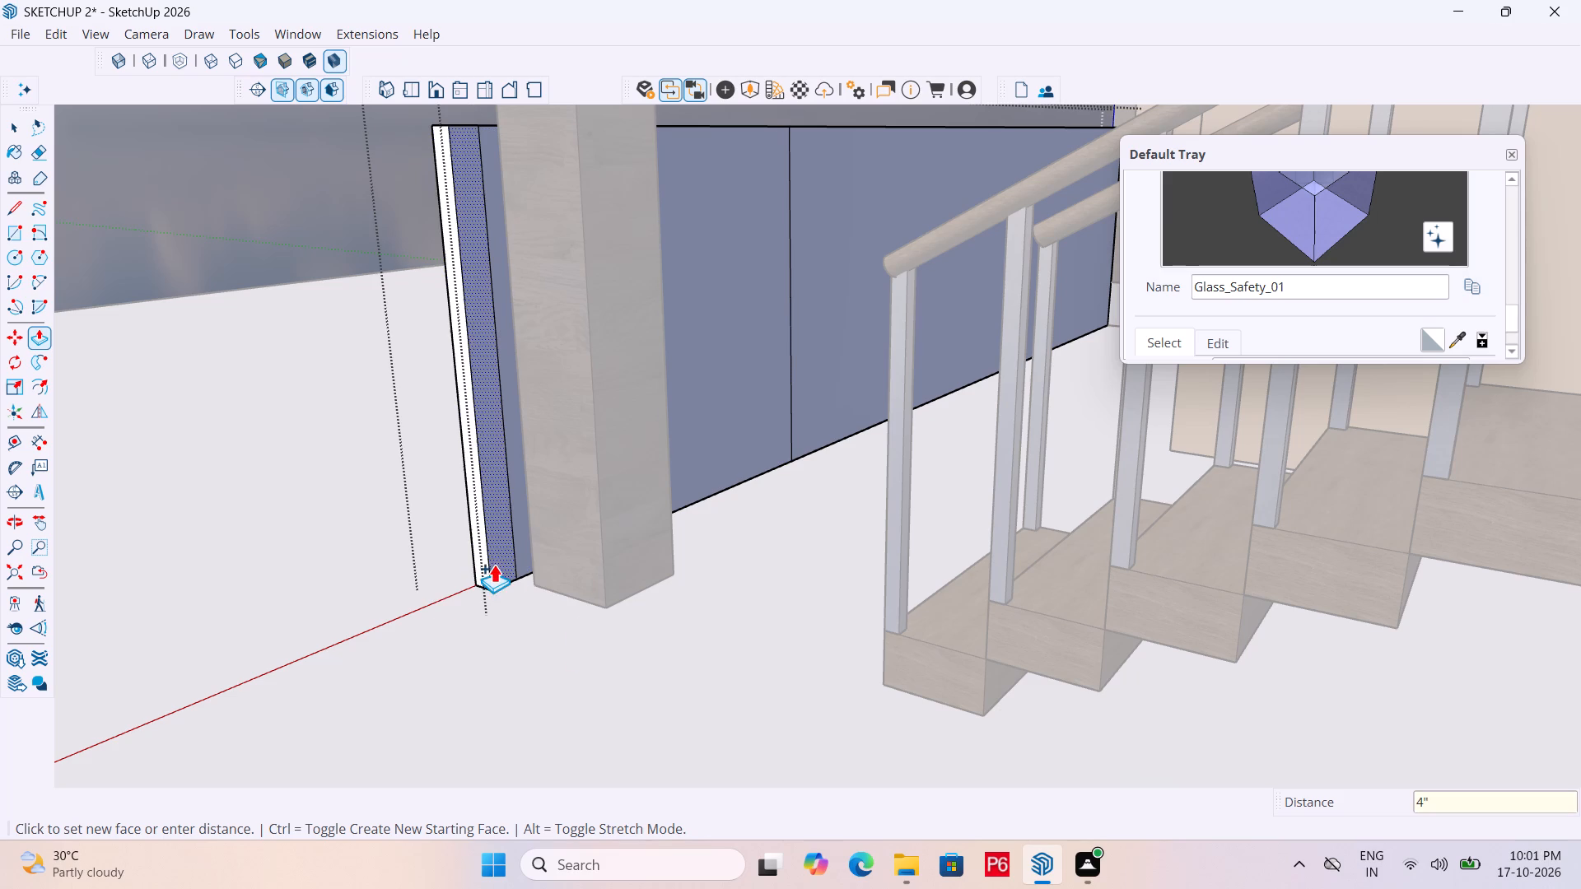
# Pull the side face of the wall's 4" end strip about 16' 10" along the staircase to its rear post, and exit the wall group.
pyautogui.click(502, 564)
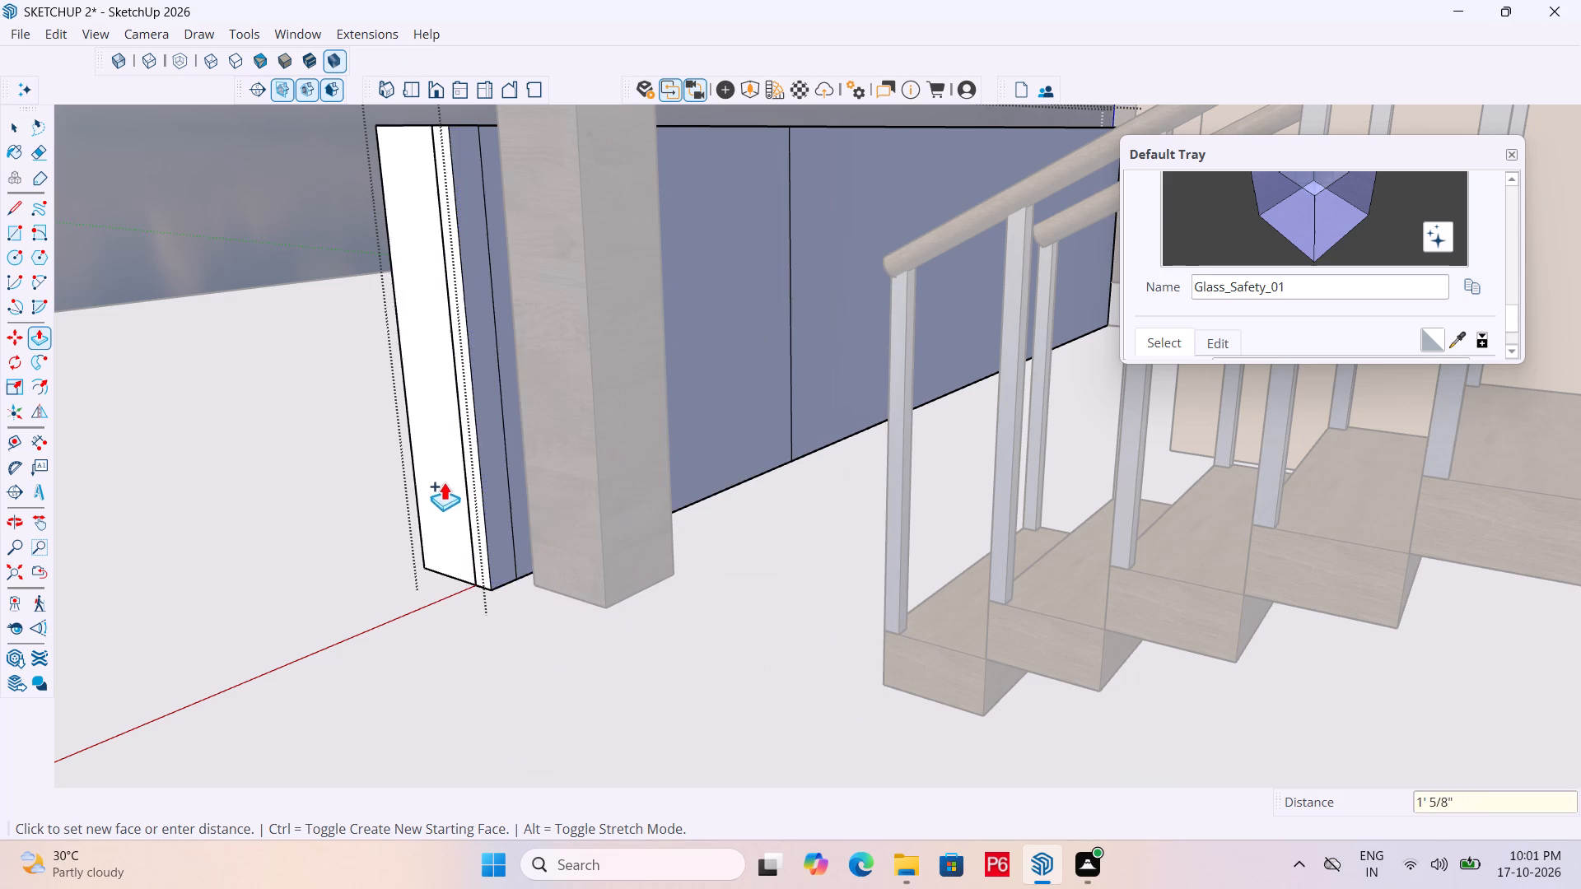
pyautogui.scroll(-7, 339, 432)
pyautogui.scroll(-2, 242, 387)
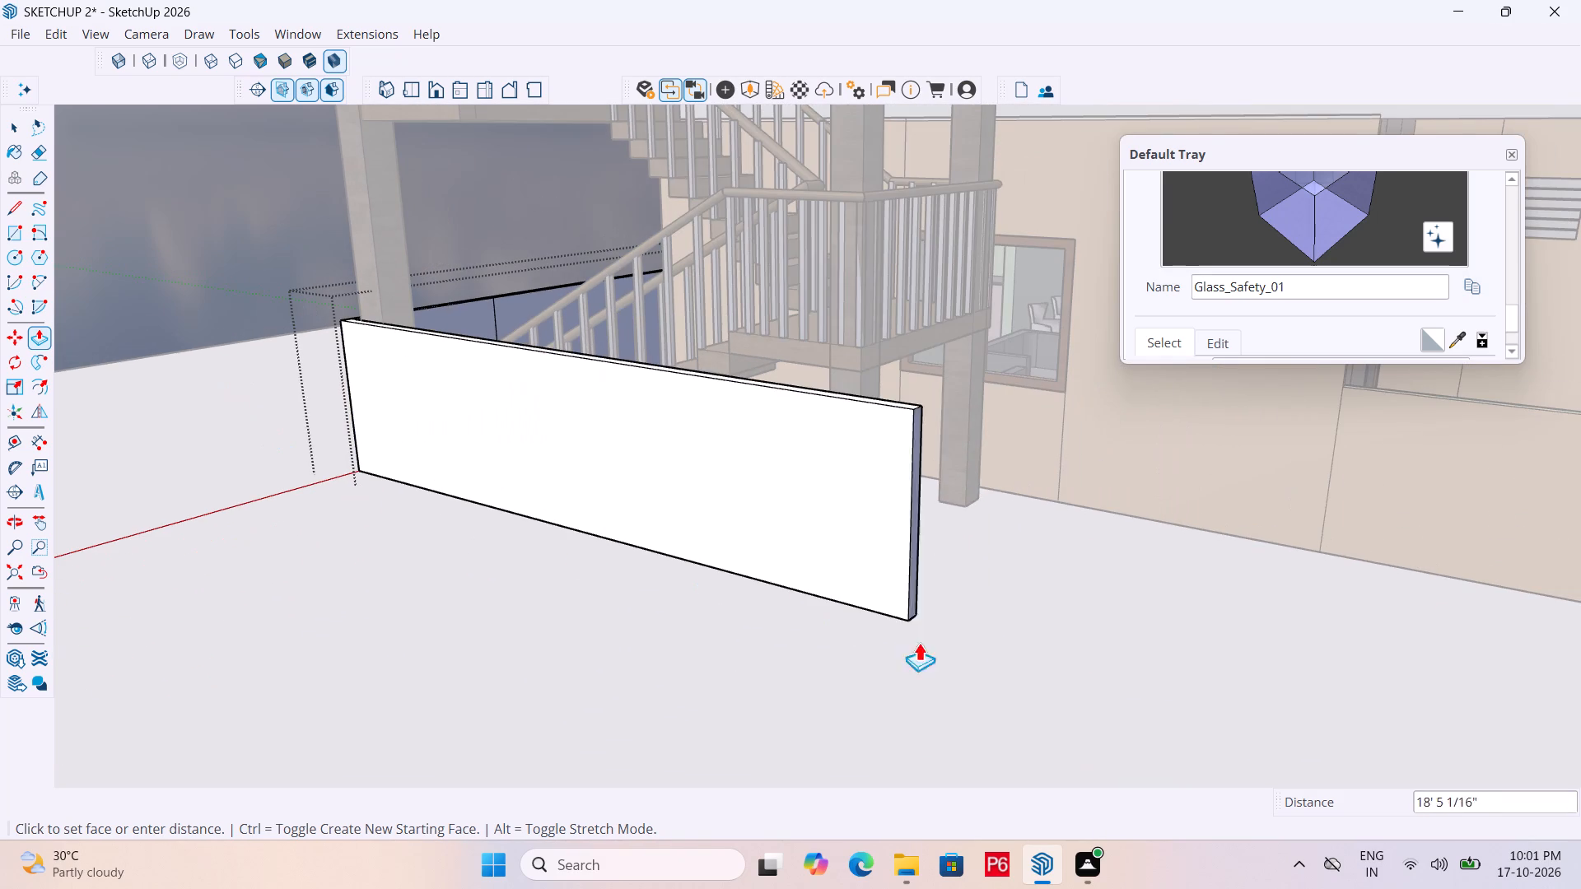
pyautogui.scroll(-12, 616, 638)
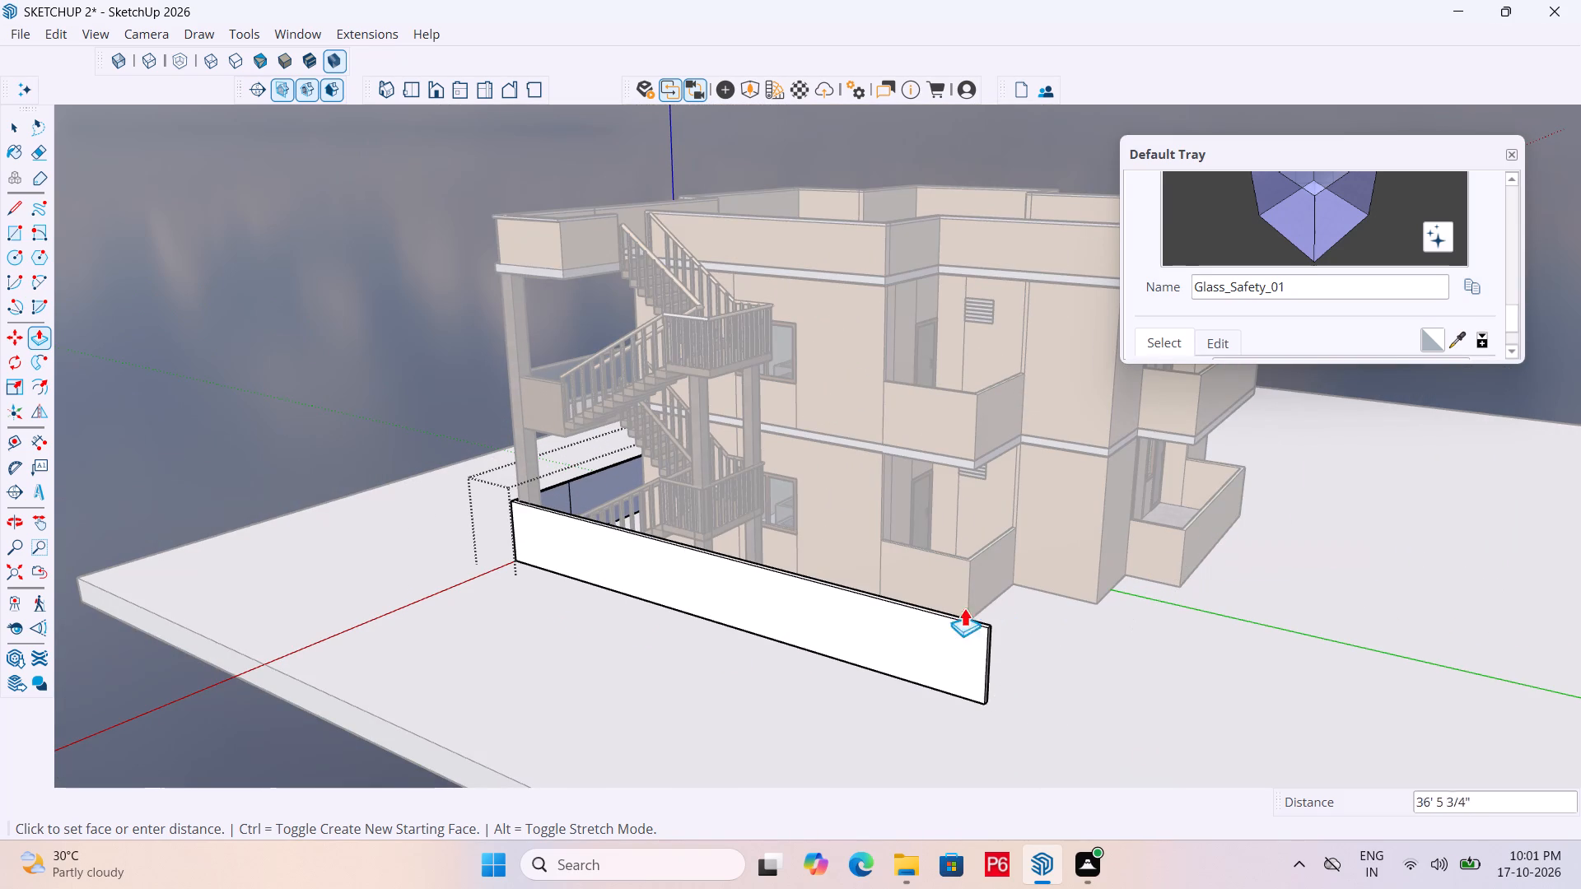
pyautogui.scroll(8, 714, 574)
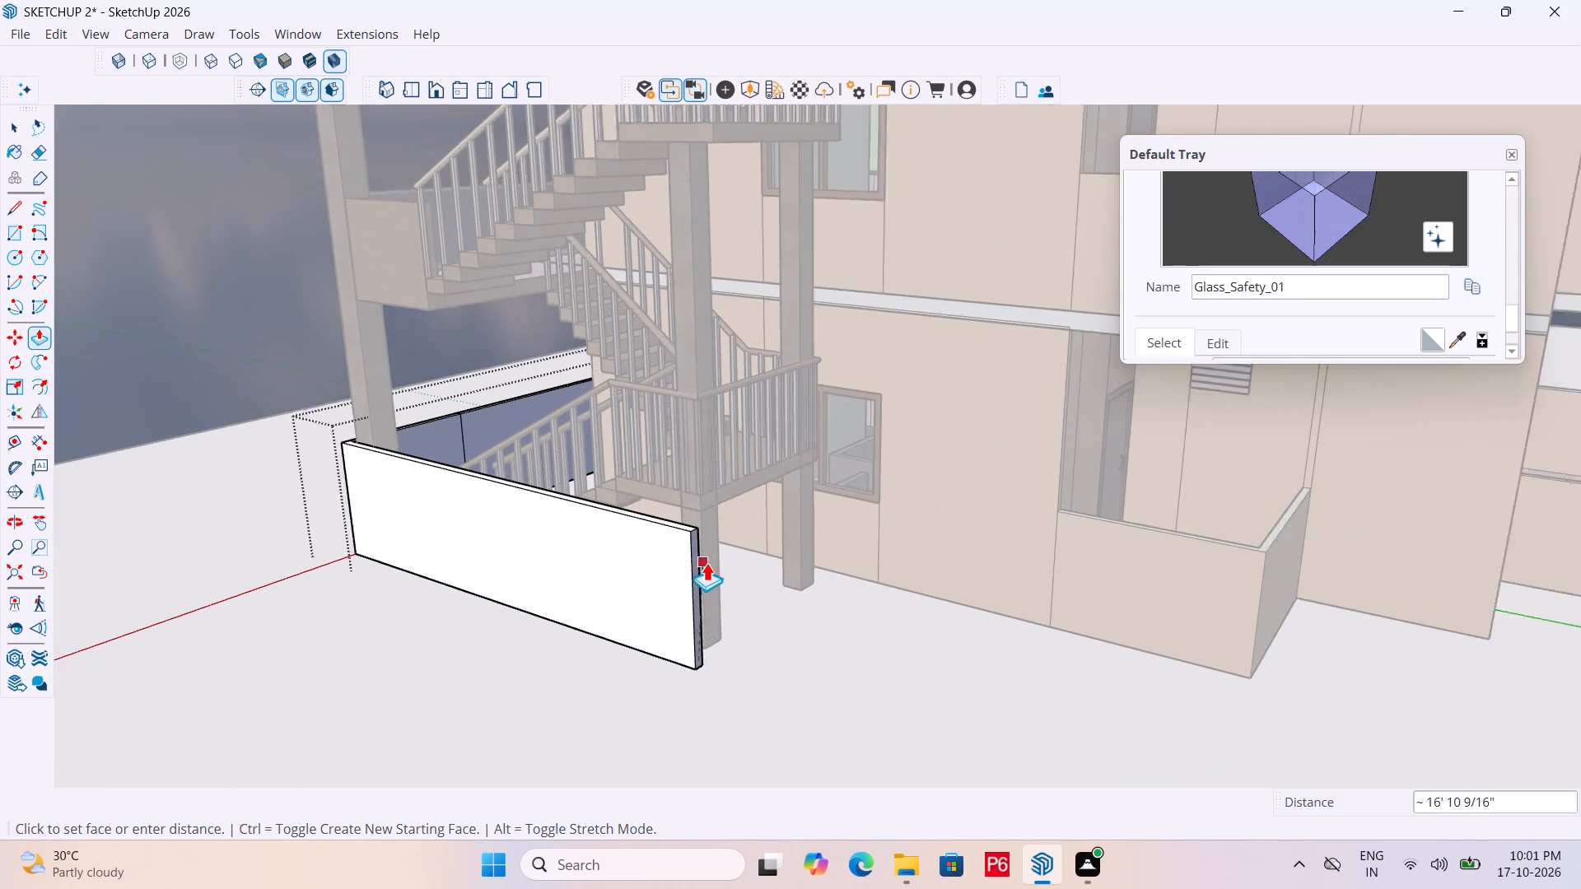
pyautogui.scroll(6, 717, 556)
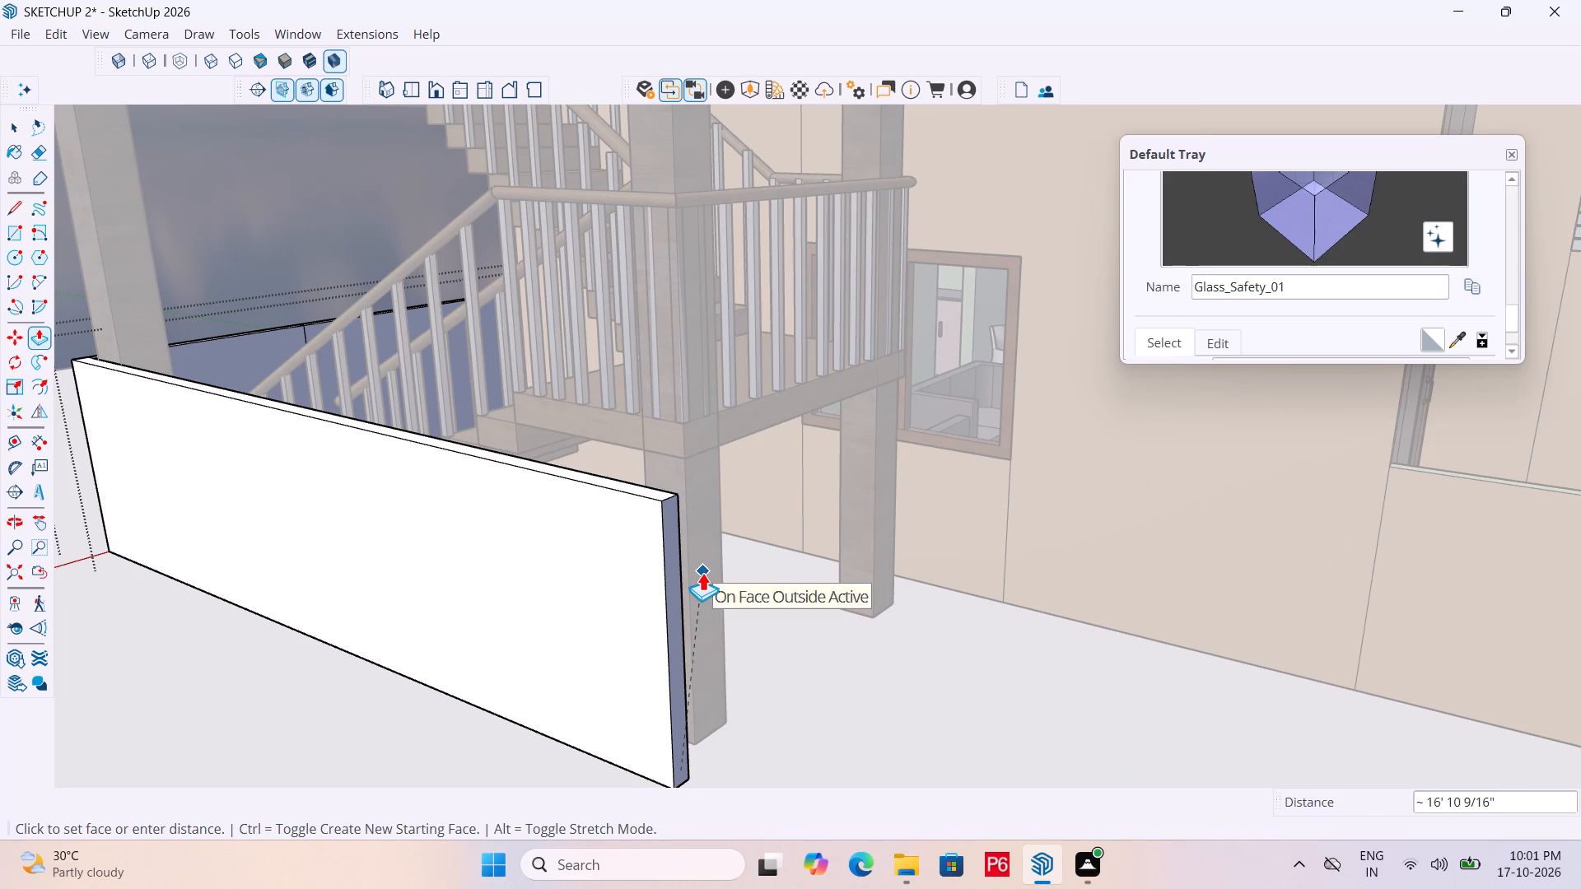
pyautogui.click(702, 572)
pyautogui.moveTo(779, 575); pyautogui.dragTo(388, 556, button='middle')
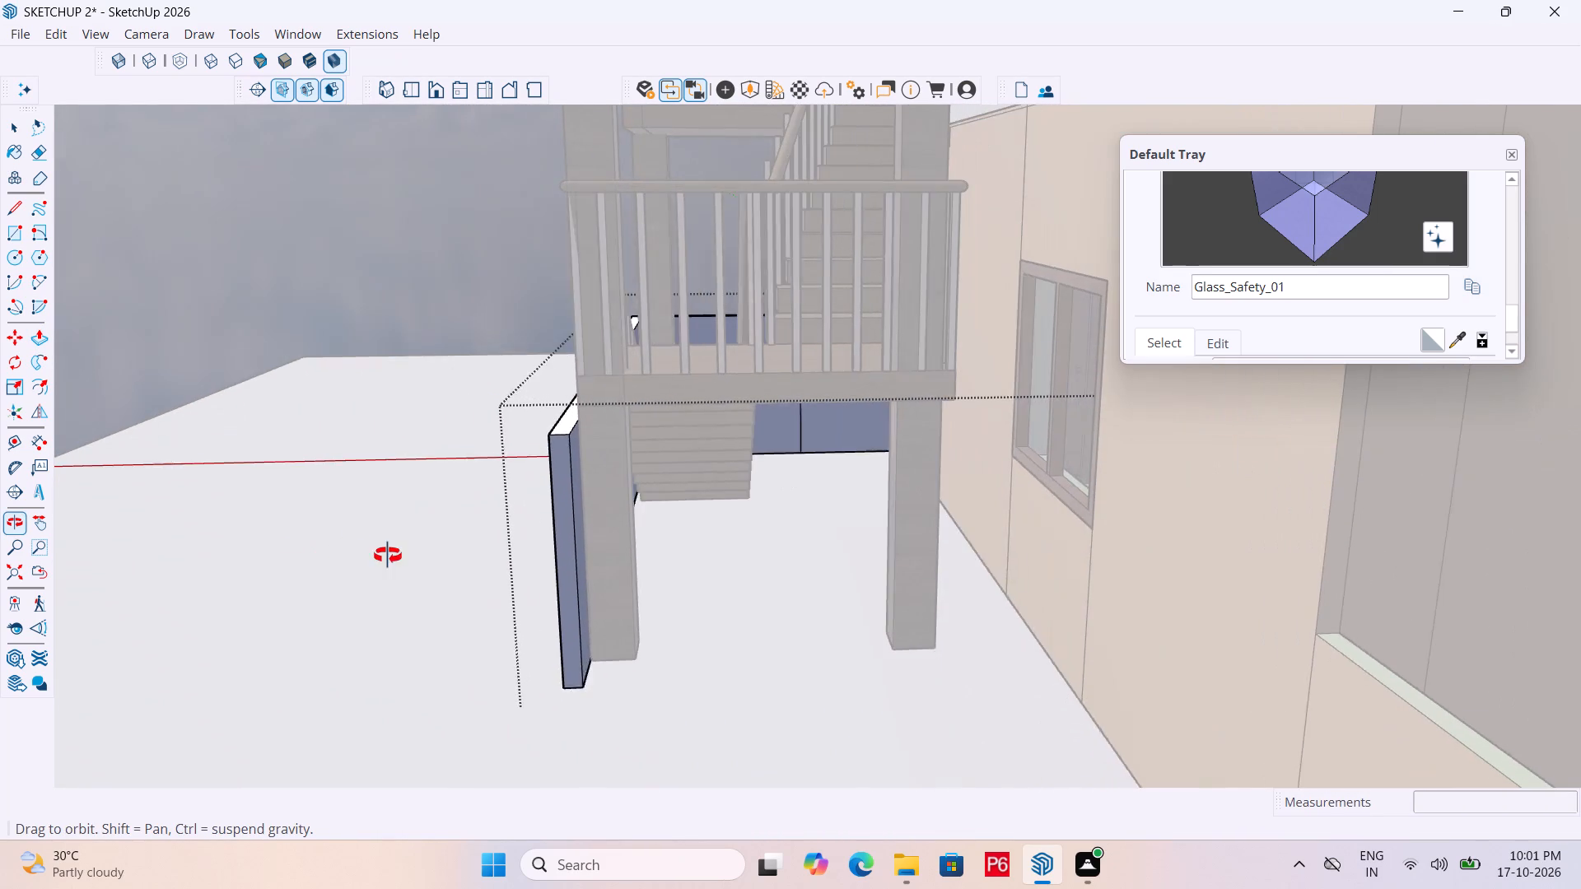
pyautogui.moveTo(388, 556); pyautogui.dragTo(379, 556, button='middle')
pyautogui.scroll(5, 636, 502)
pyautogui.moveTo(550, 543); pyautogui.dragTo(437, 546, button='middle')
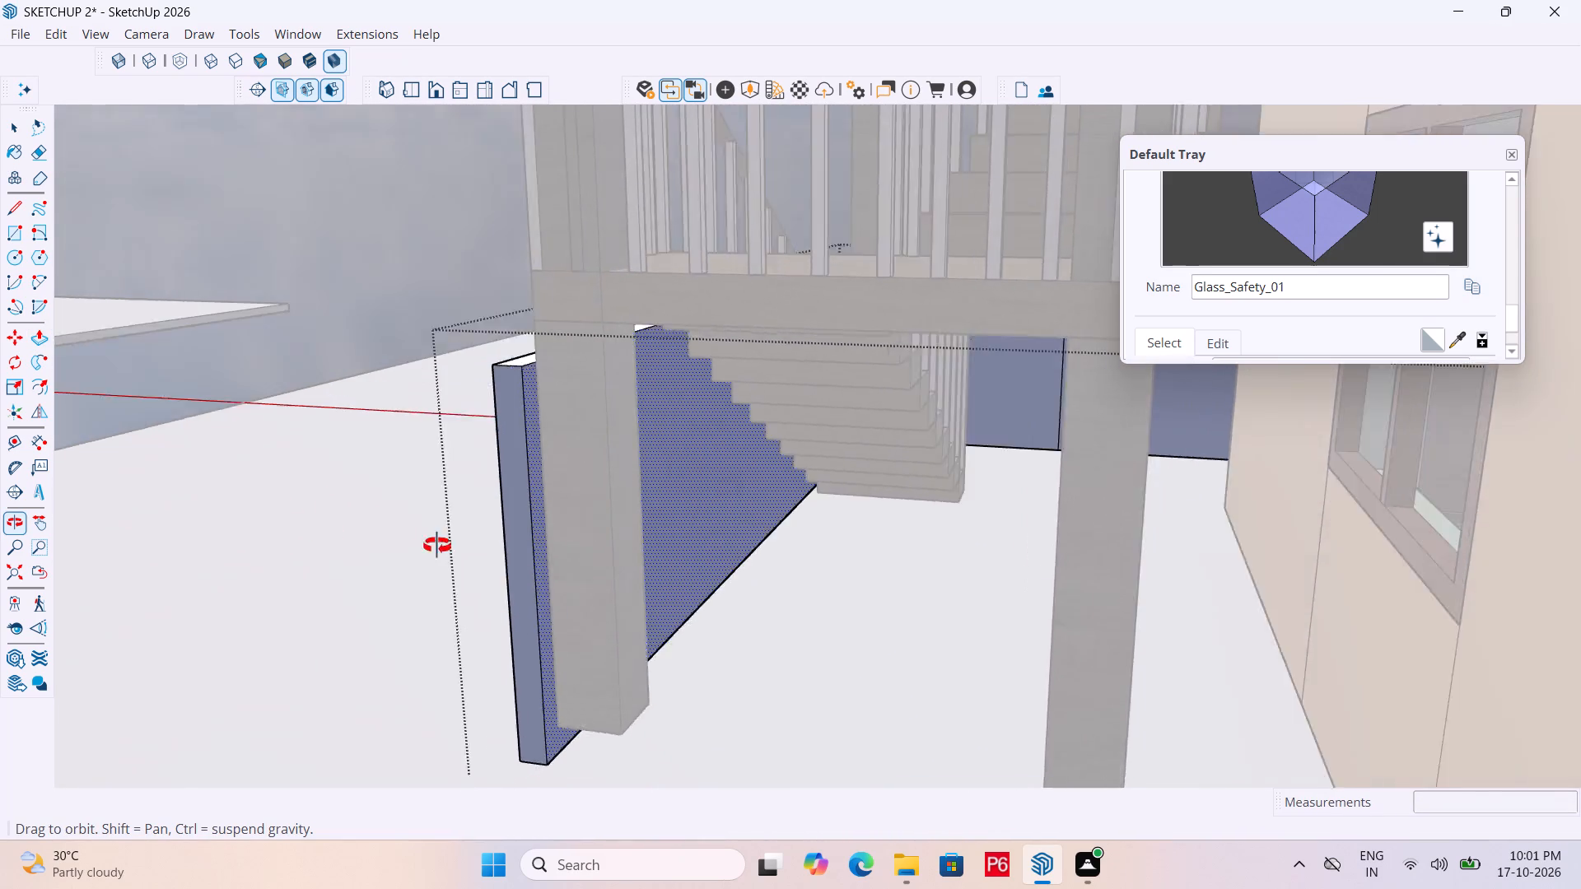
pyautogui.moveTo(437, 546); pyautogui.dragTo(450, 548, button='middle')
pyautogui.scroll(3, 449, 548)
pyautogui.middleClick(450, 548)
pyautogui.moveTo(632, 584); pyautogui.dragTo(527, 571, button='middle')
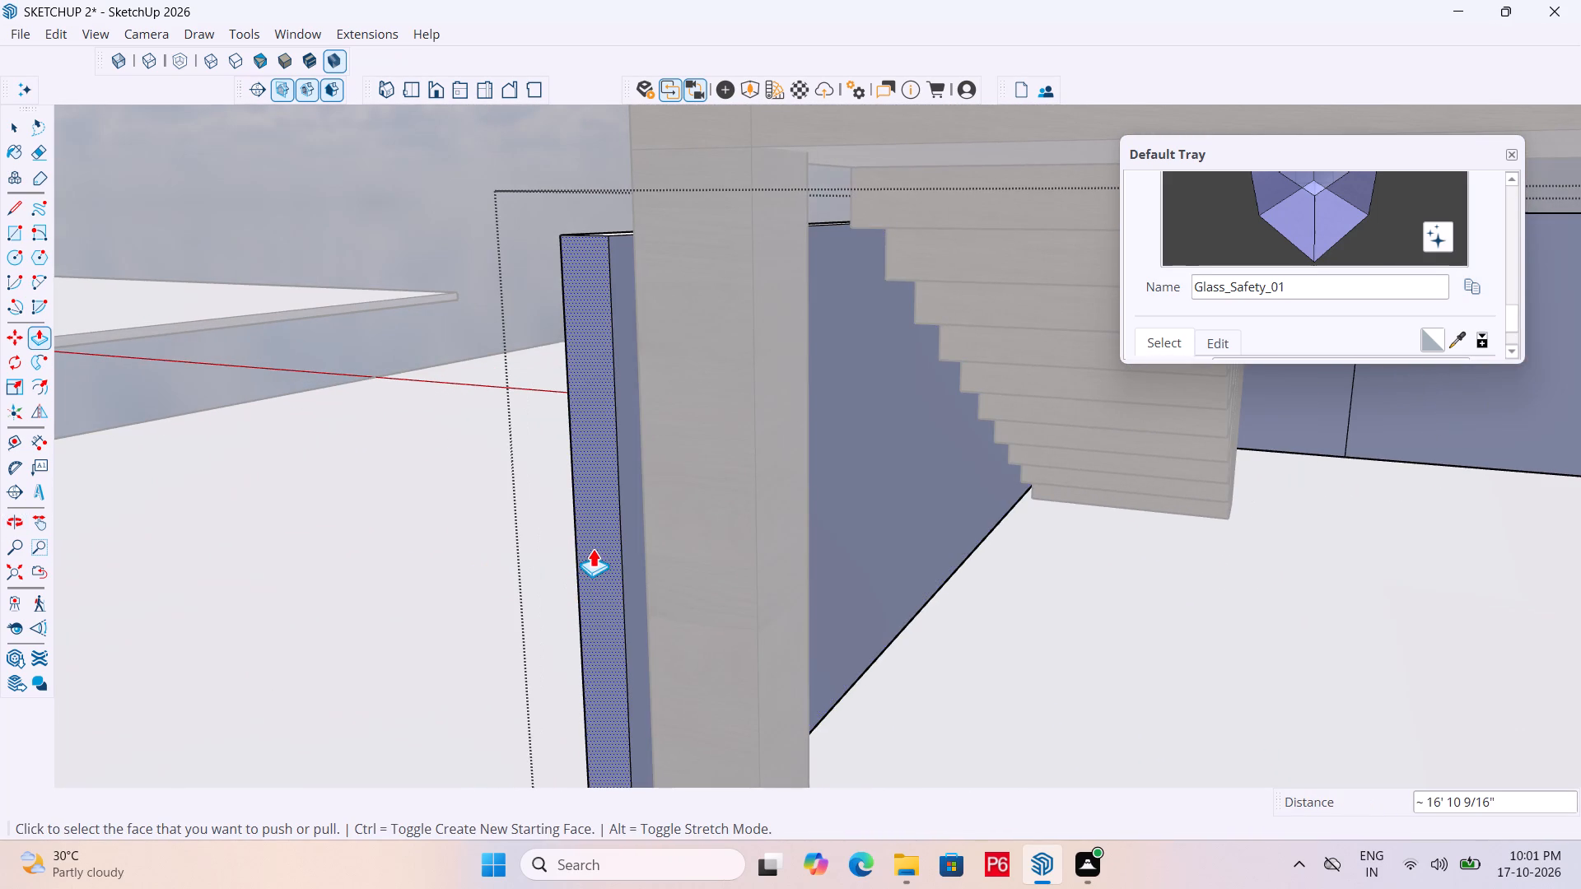
pyautogui.press('space')
pyautogui.click(464, 282)
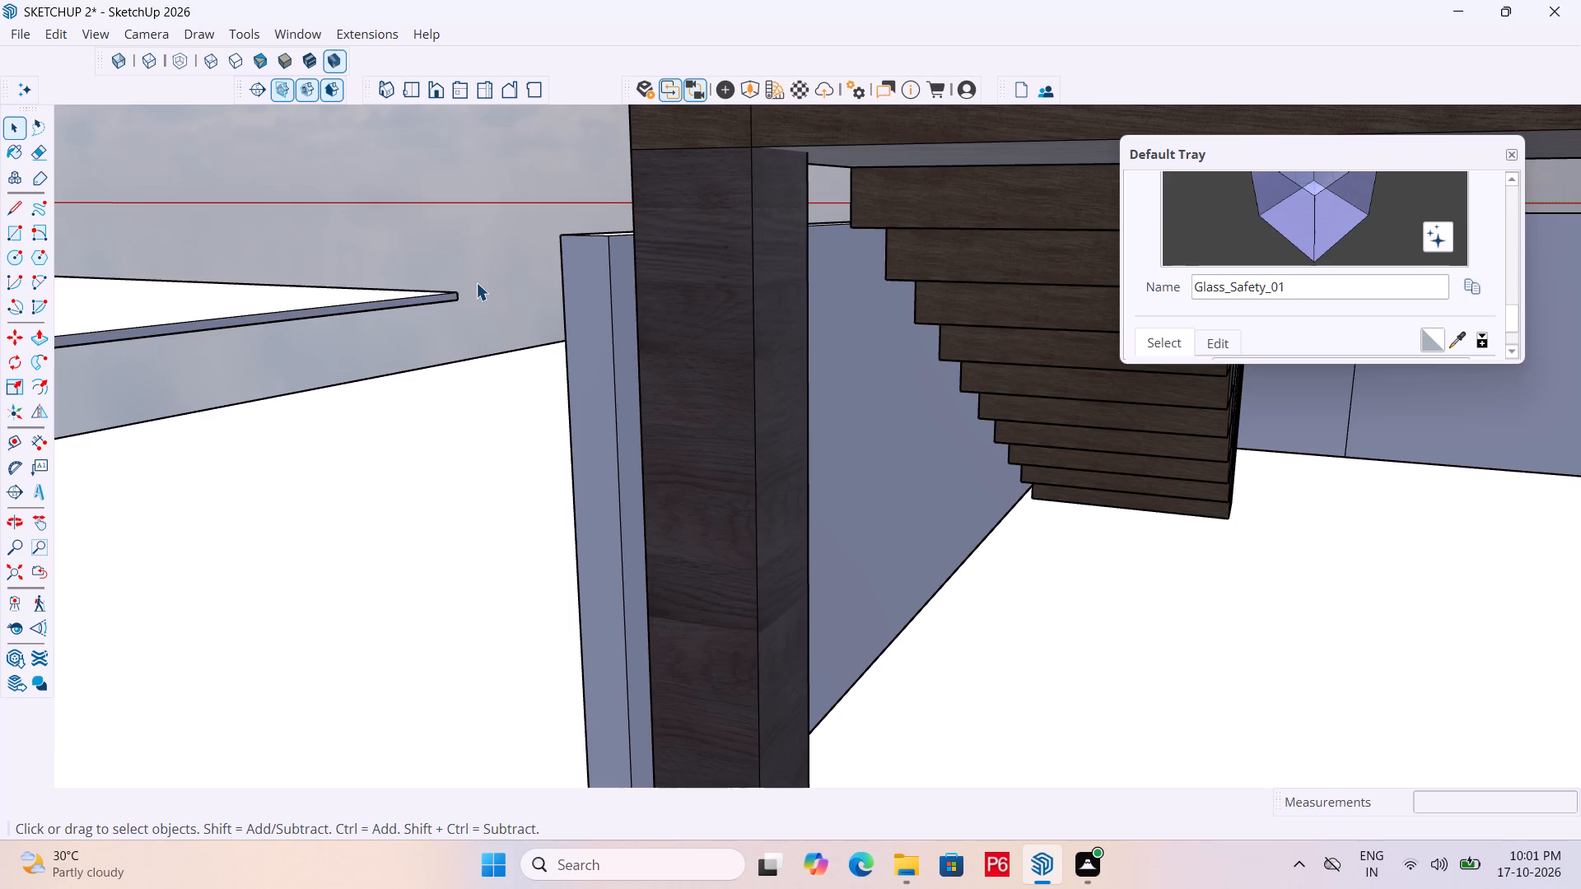
pyautogui.doubleClick(476, 282)
# Save the model with the low wall wrapped around the staircase side.
pyautogui.moveTo(563, 479); pyautogui.dragTo(795, 526, button='middle')
pyautogui.scroll(-4, 543, 522)
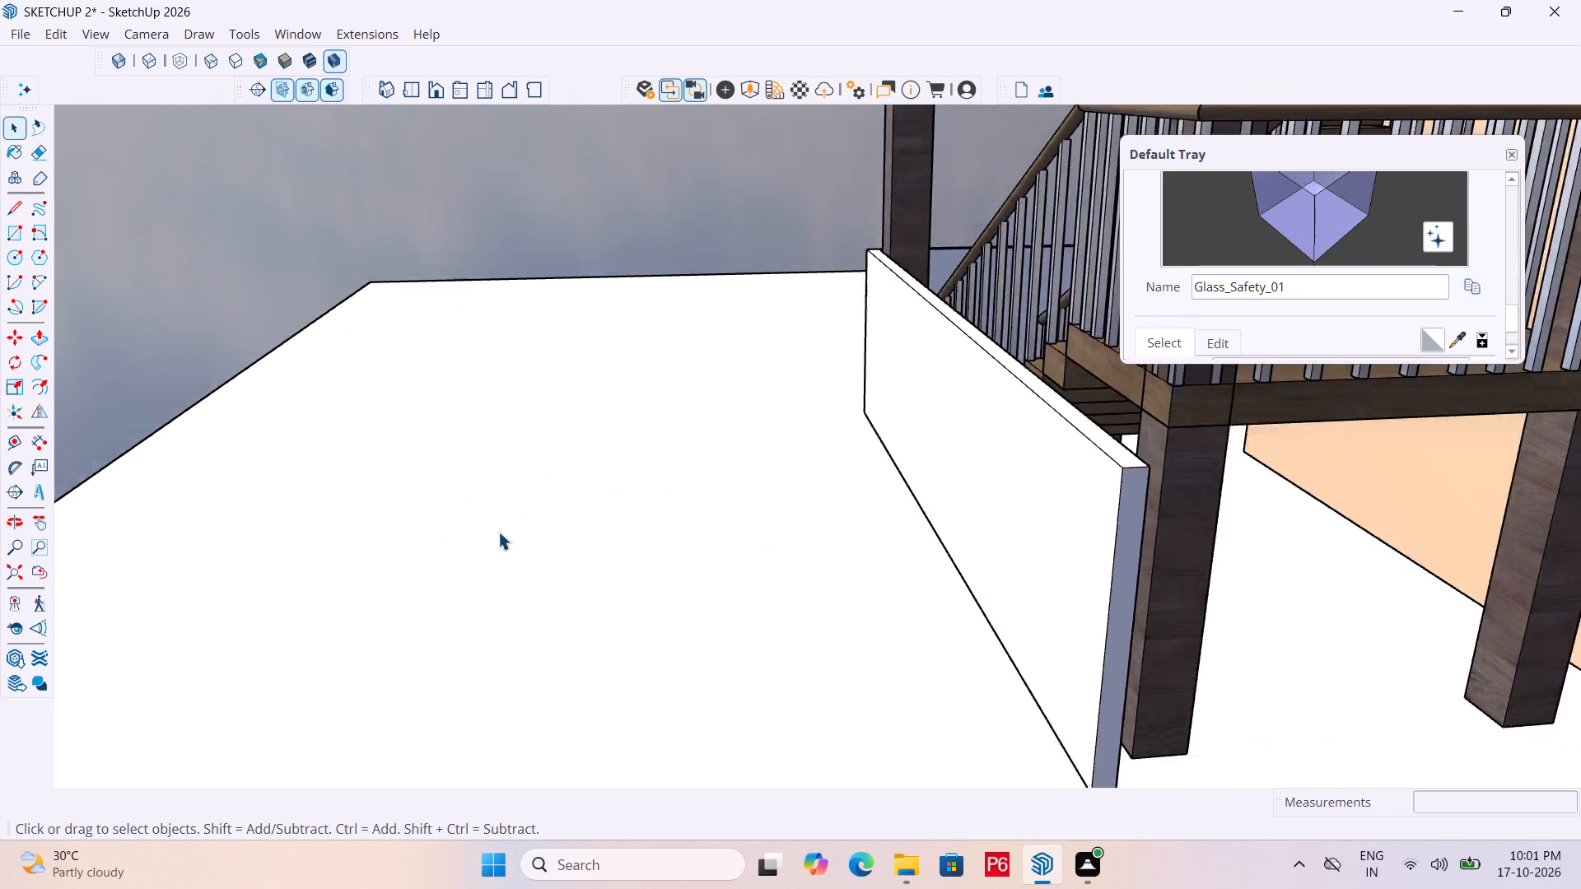
pyautogui.scroll(-1, 498, 532)
pyautogui.scroll(-2, 657, 578)
pyautogui.moveTo(667, 580); pyautogui.dragTo(1007, 557, button='middle')
pyautogui.moveTo(572, 513); pyautogui.dragTo(1153, 487, button='middle')
pyautogui.scroll(-1, 586, 509)
pyautogui.moveTo(507, 487); pyautogui.dragTo(654, 461, button='middle')
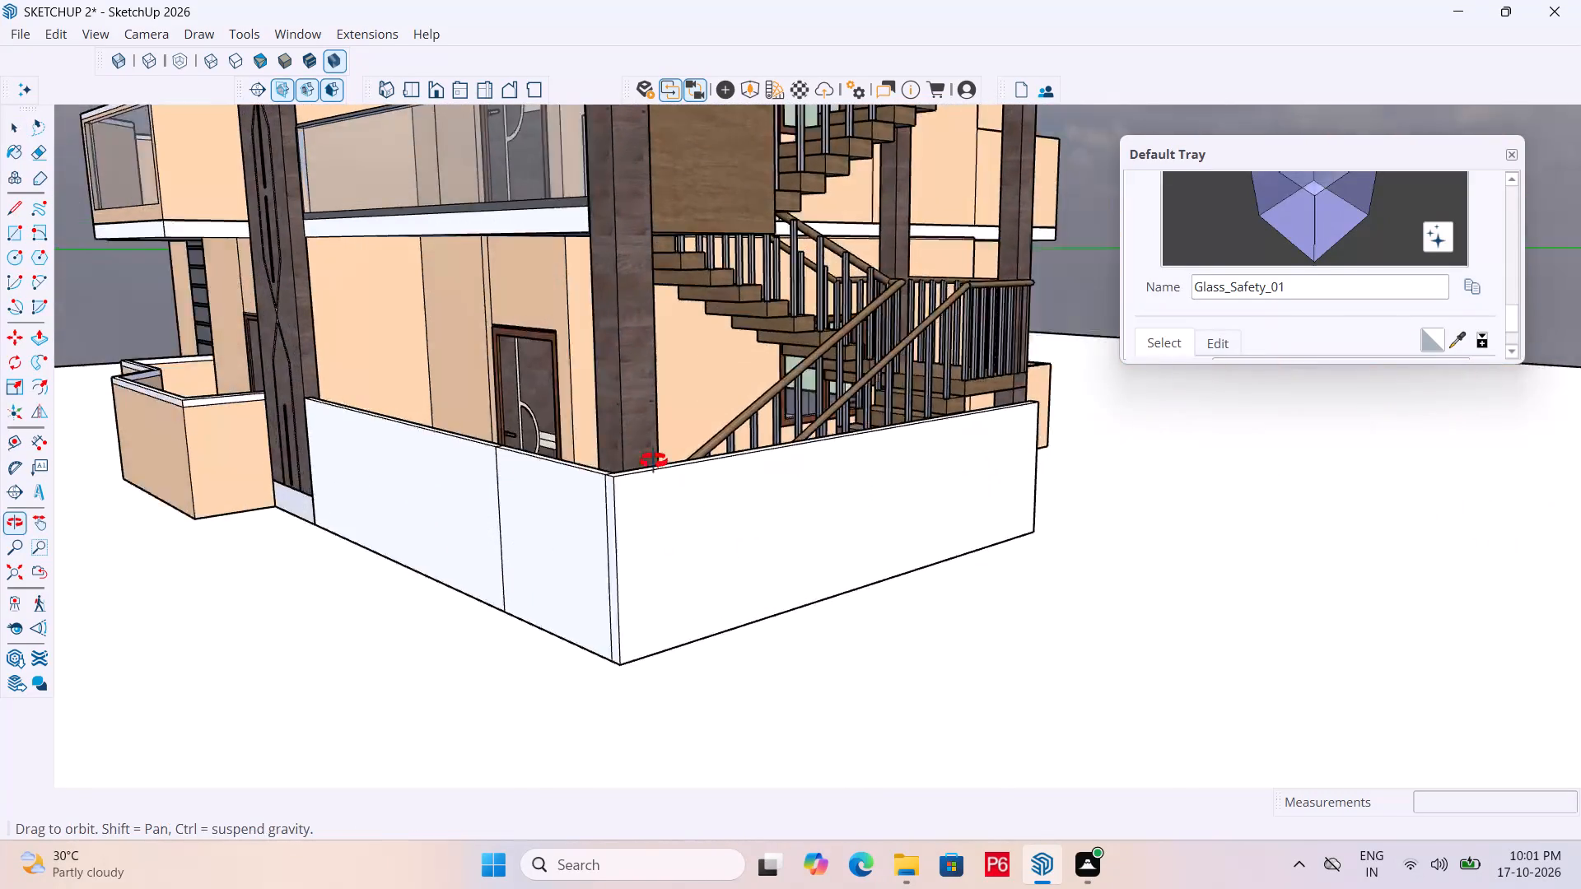
pyautogui.moveTo(654, 461); pyautogui.dragTo(744, 474, button='middle')
pyautogui.scroll(-6, 754, 477)
pyautogui.scroll(-4, 678, 593)
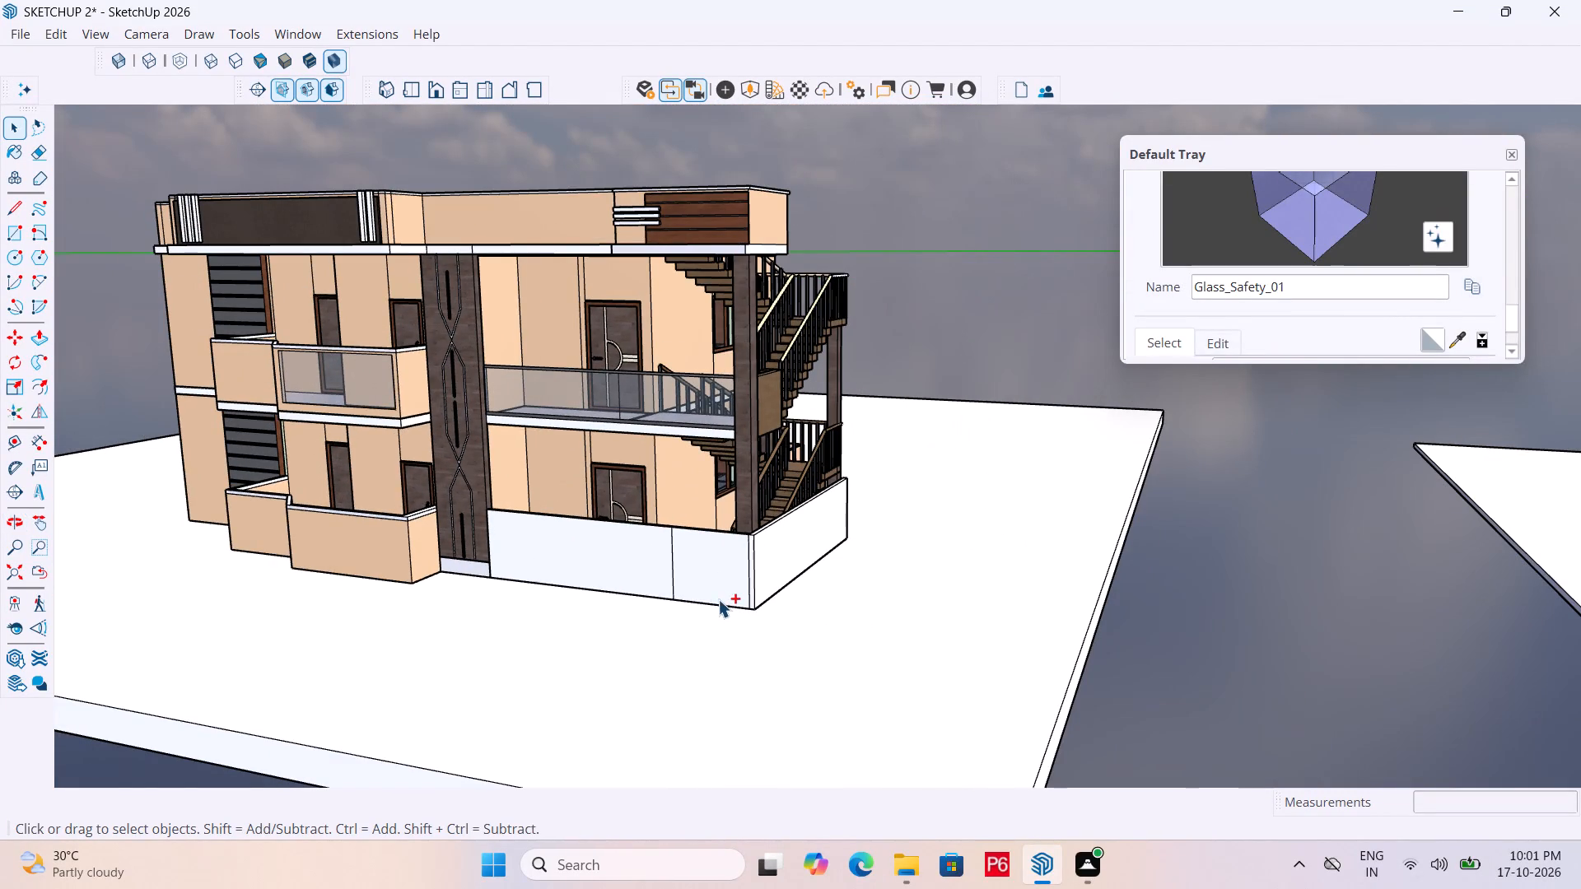
pyautogui.hotkey('ctrl', 's')
pyautogui.hotkey('ctrl', 's')
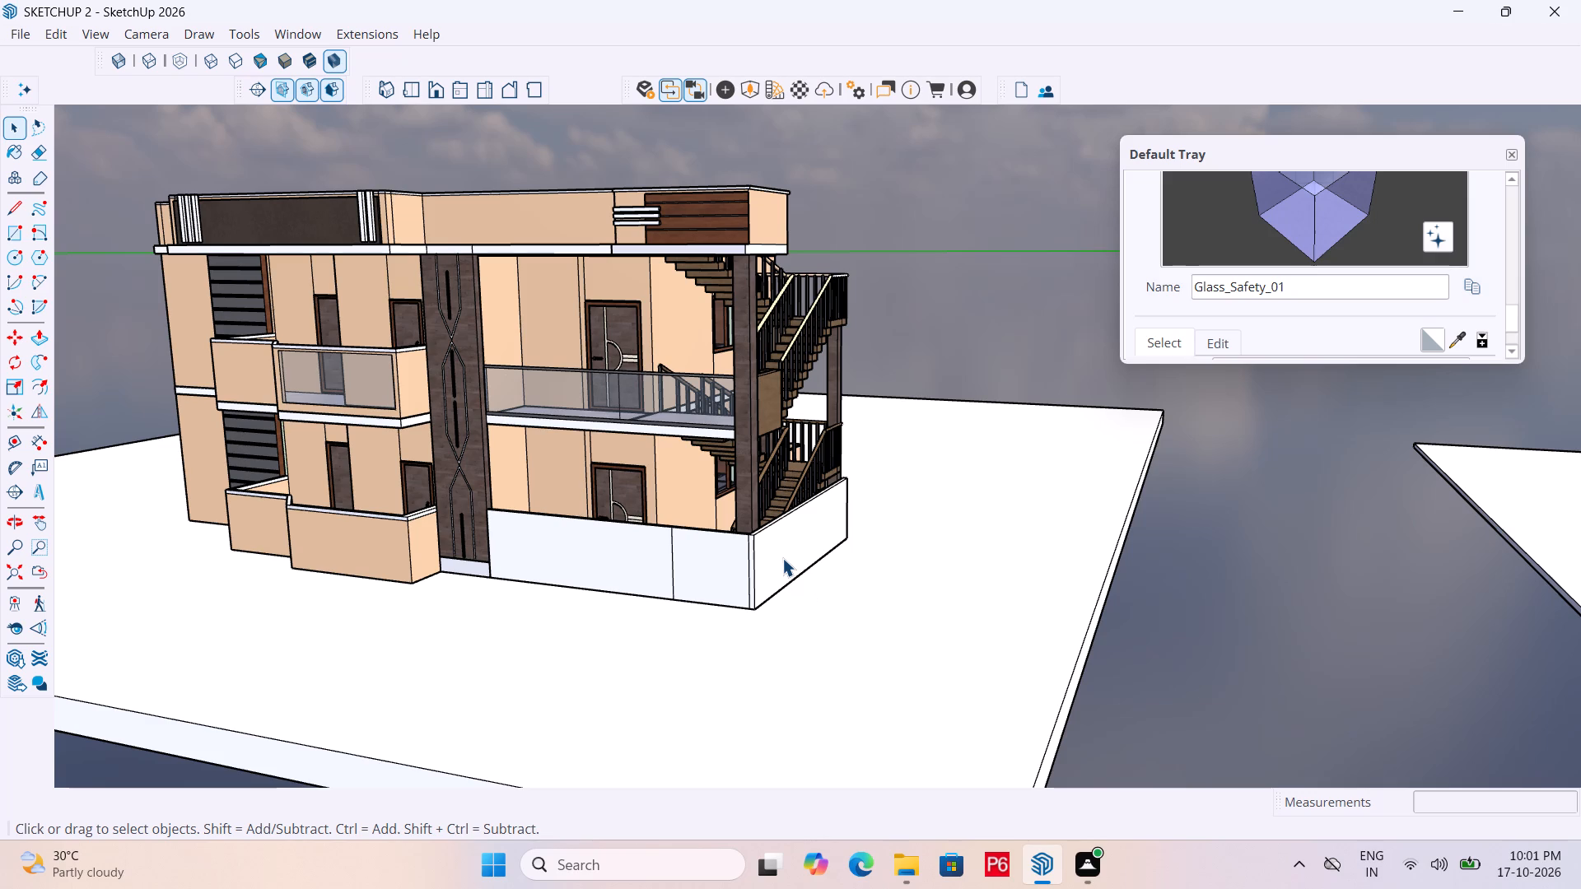
# Save the model again.
pyautogui.scroll(-2, 804, 542)
pyautogui.moveTo(796, 598); pyautogui.dragTo(725, 646, button='middle')
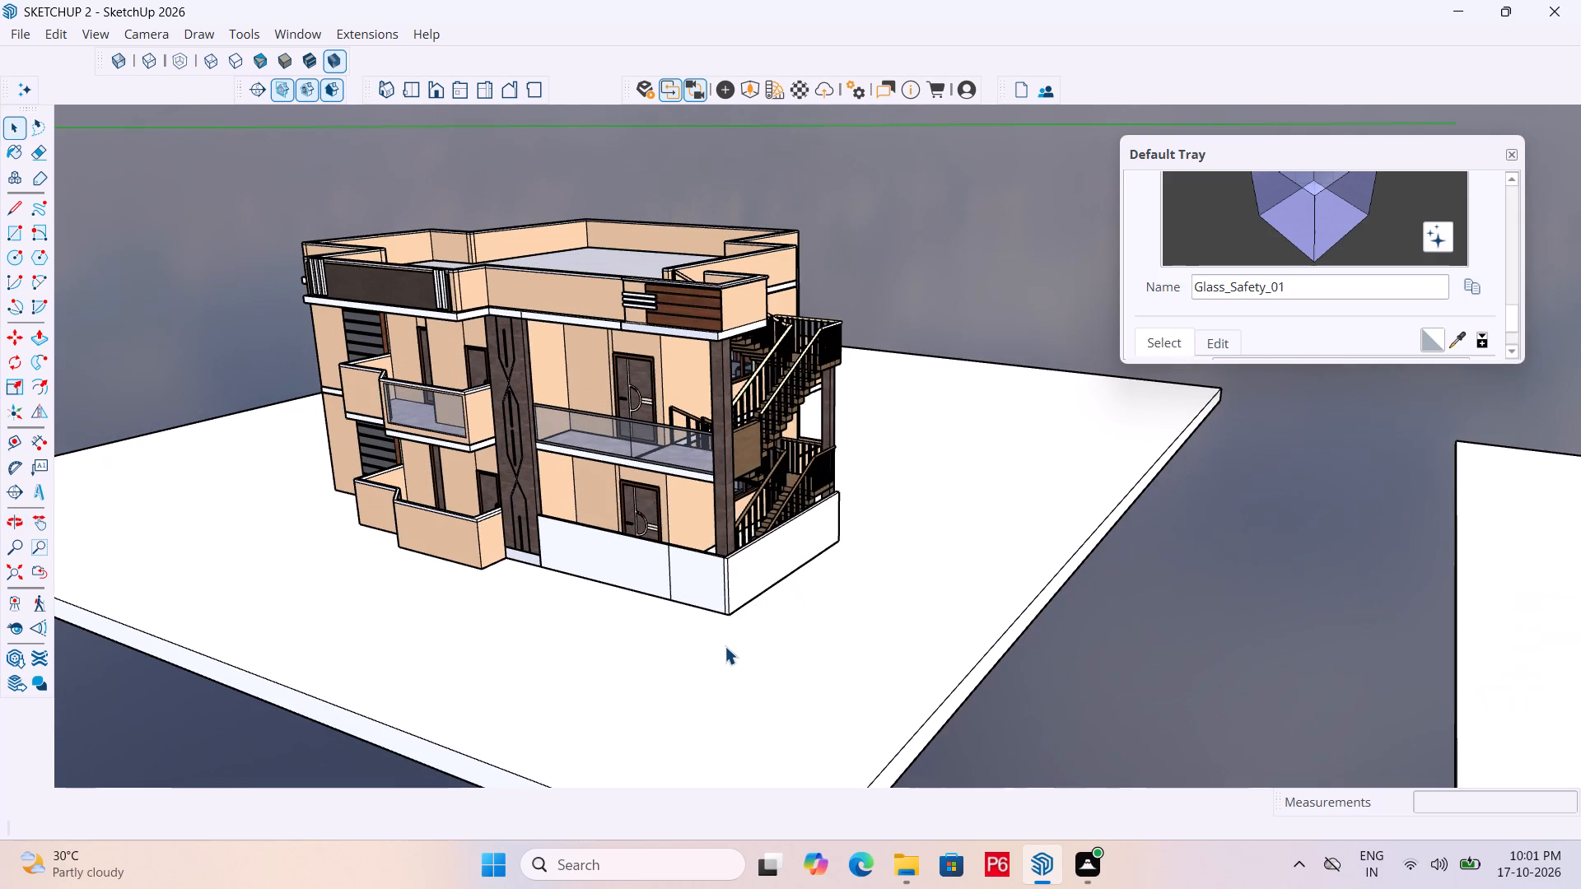
pyautogui.moveTo(676, 648); pyautogui.dragTo(627, 660, button='middle')
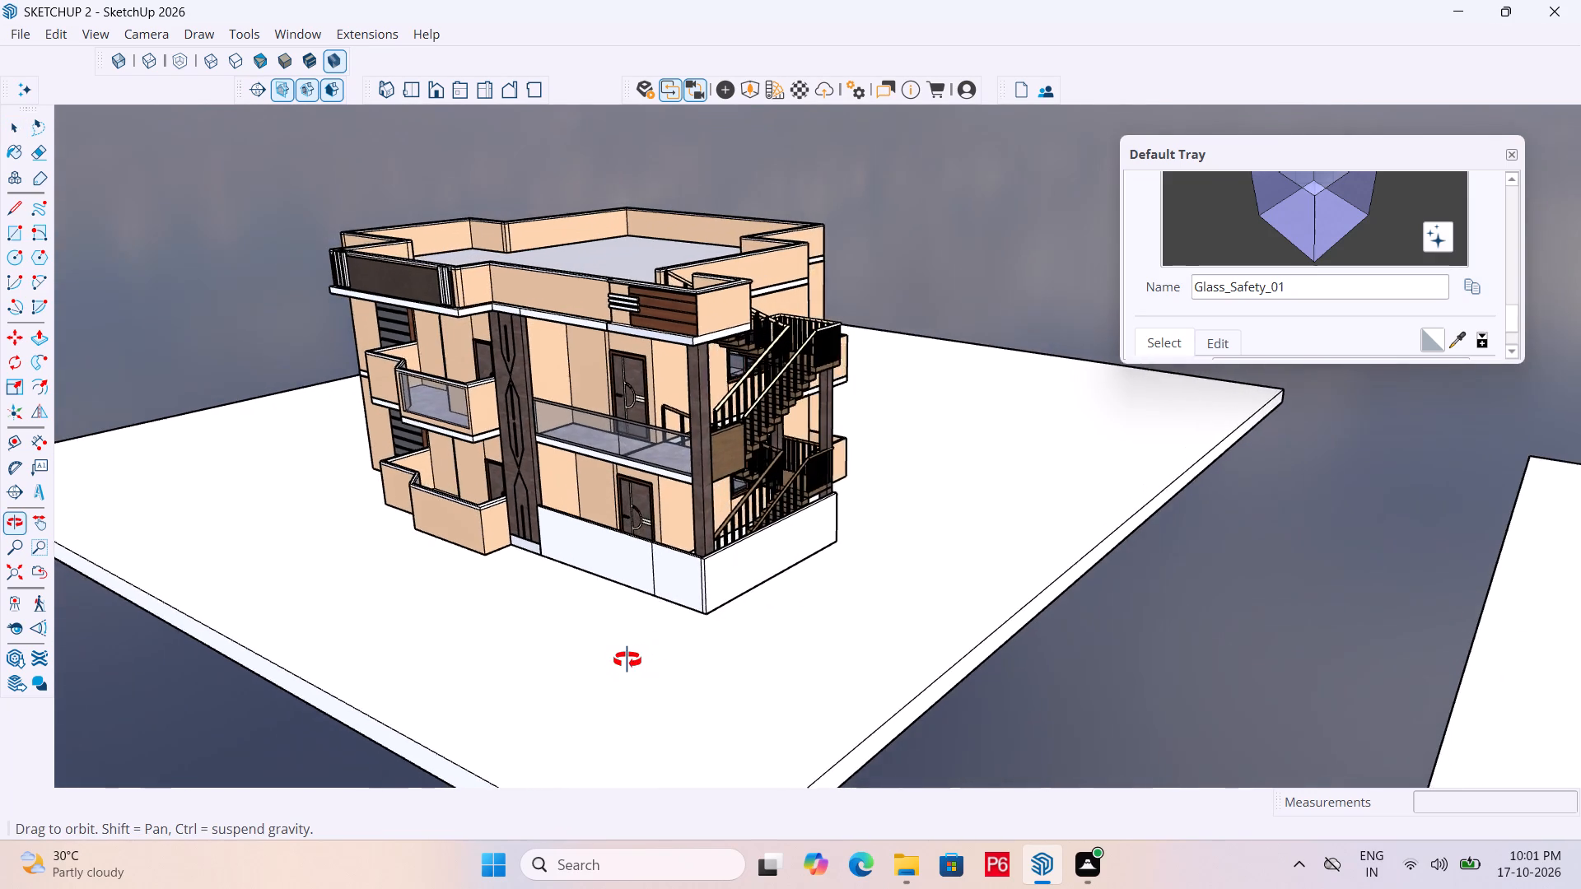
pyautogui.moveTo(627, 660); pyautogui.dragTo(626, 672, button='middle')
pyautogui.moveTo(767, 586); pyautogui.dragTo(911, 508, button='middle')
pyautogui.scroll(-4, 694, 560)
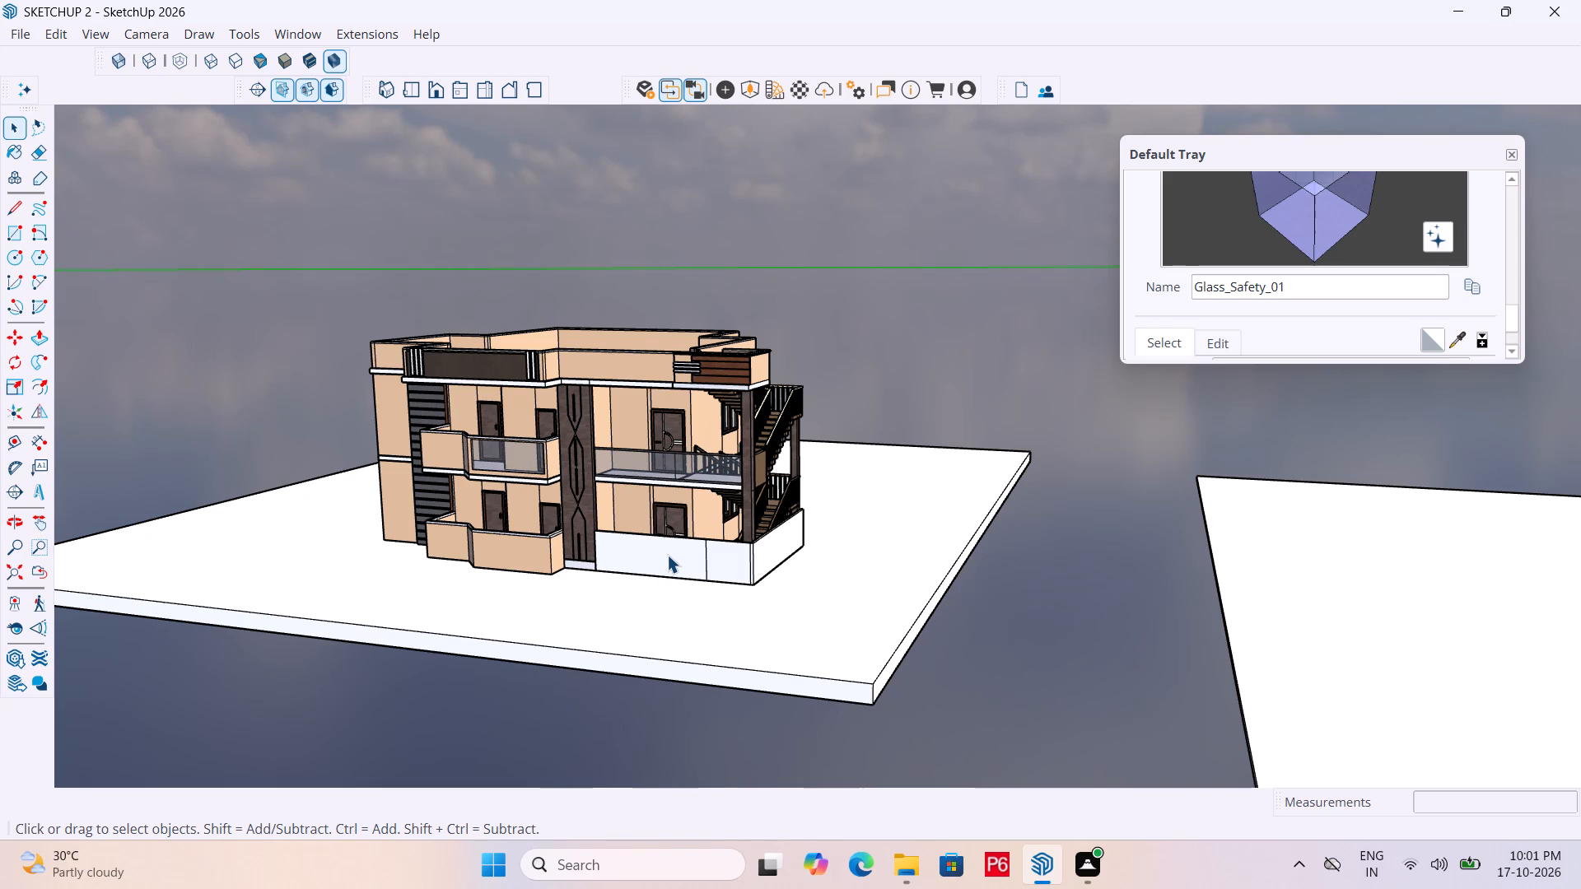
pyautogui.hotkey('ctrl', 's')
pyautogui.hotkey('ctrl', 's')
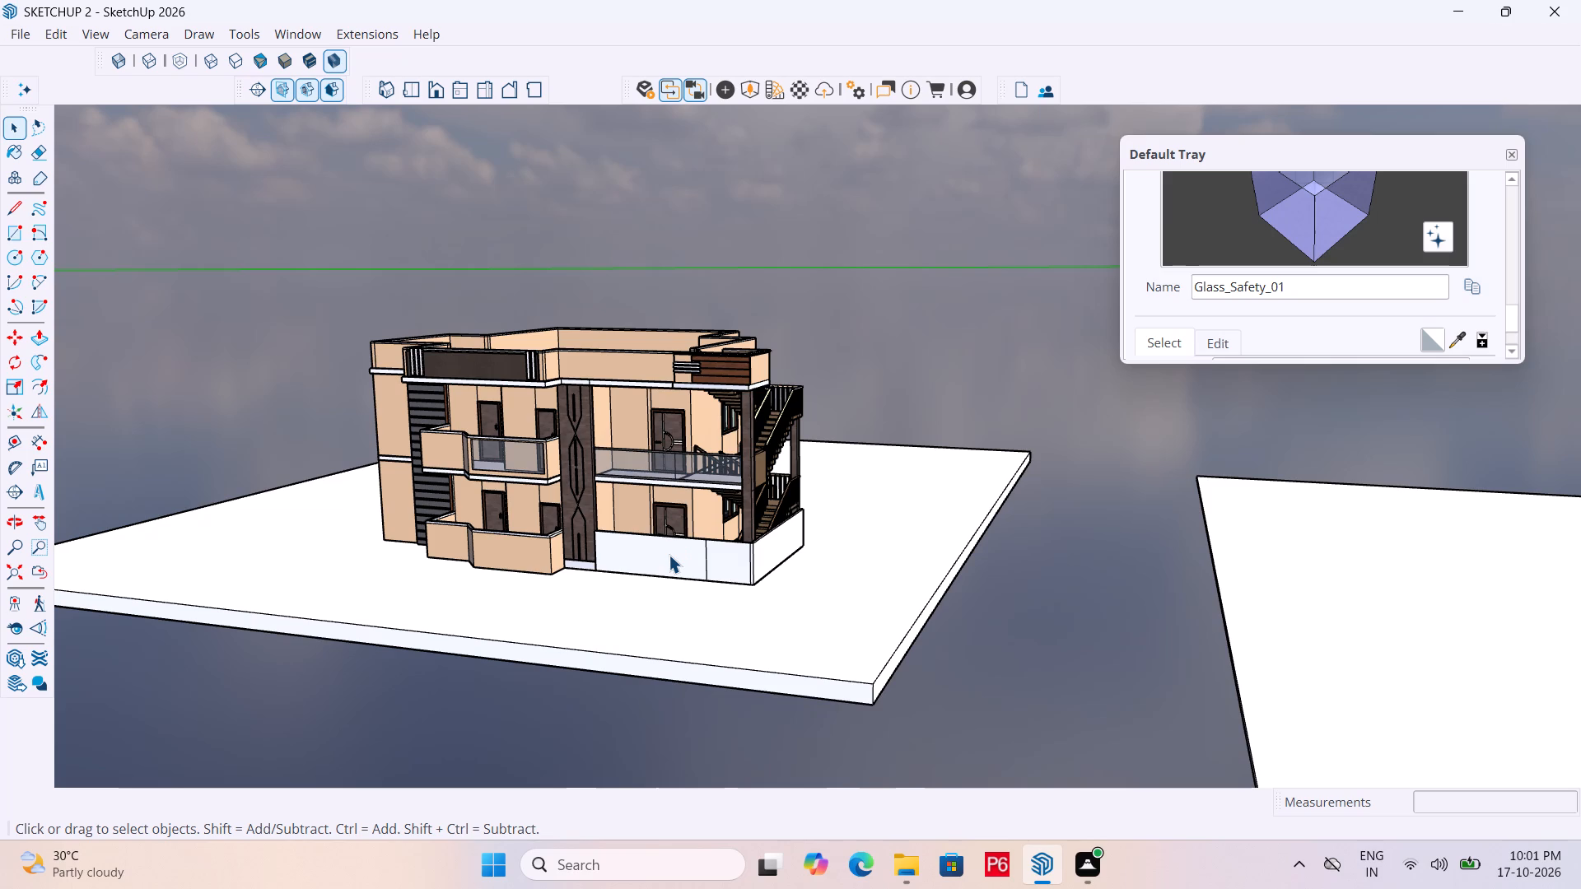
# Delete the large ground slab beneath the house.
pyautogui.scroll(-3, 431, 514)
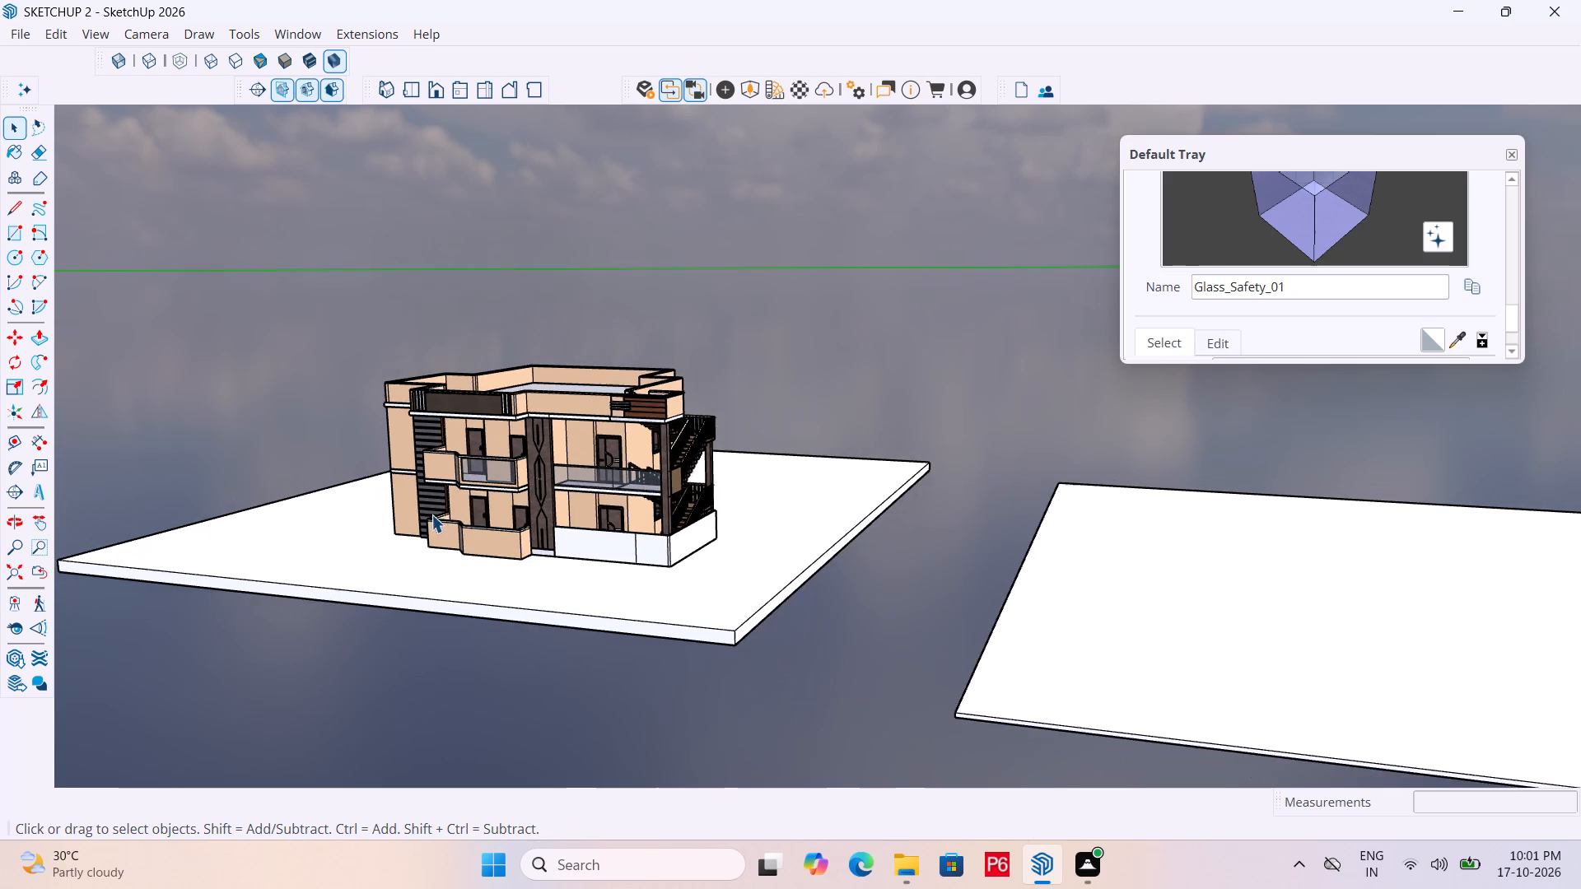
pyautogui.moveTo(766, 467); pyautogui.dragTo(714, 450, button='middle')
pyautogui.scroll(-4, 696, 443)
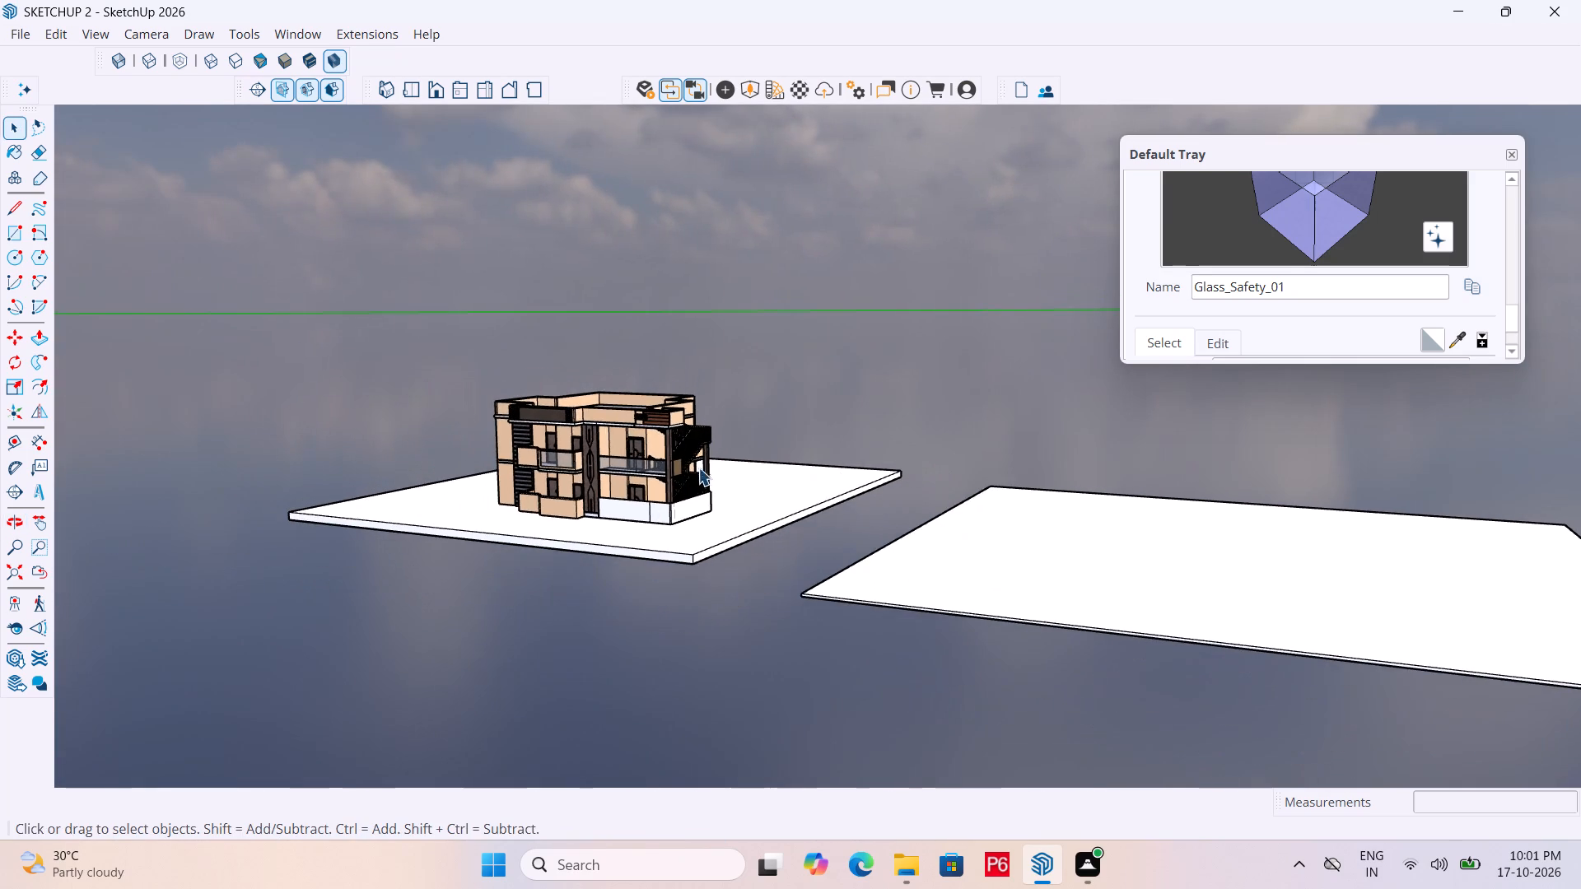
pyautogui.scroll(12, 576, 496)
pyautogui.scroll(1, 823, 518)
pyautogui.moveTo(823, 518); pyautogui.dragTo(788, 526, button='middle')
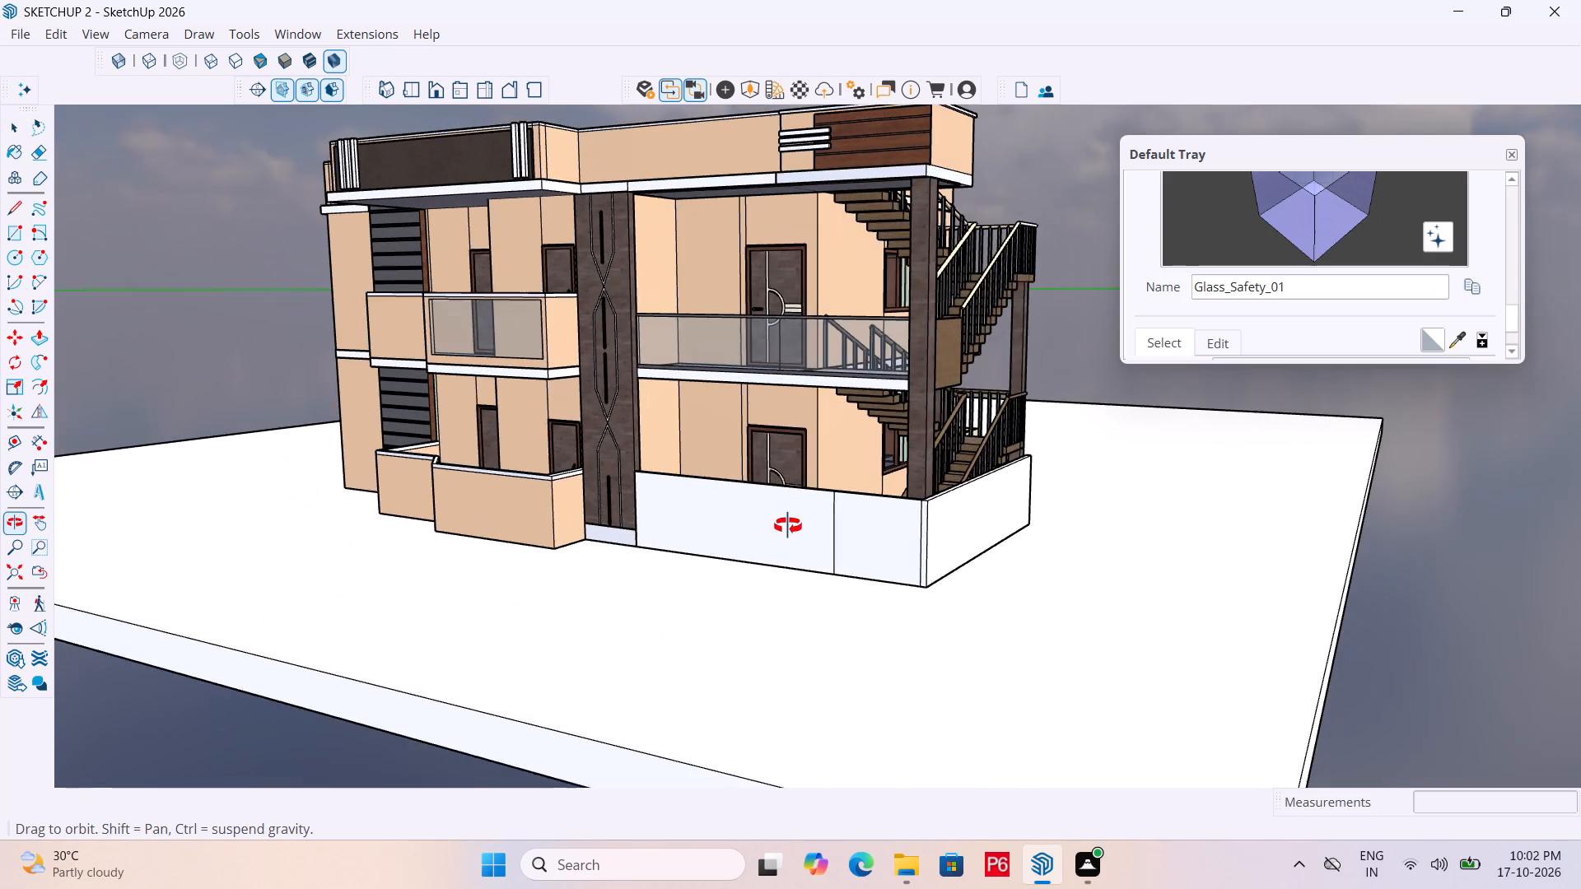
pyautogui.moveTo(788, 526); pyautogui.dragTo(733, 640, button='middle')
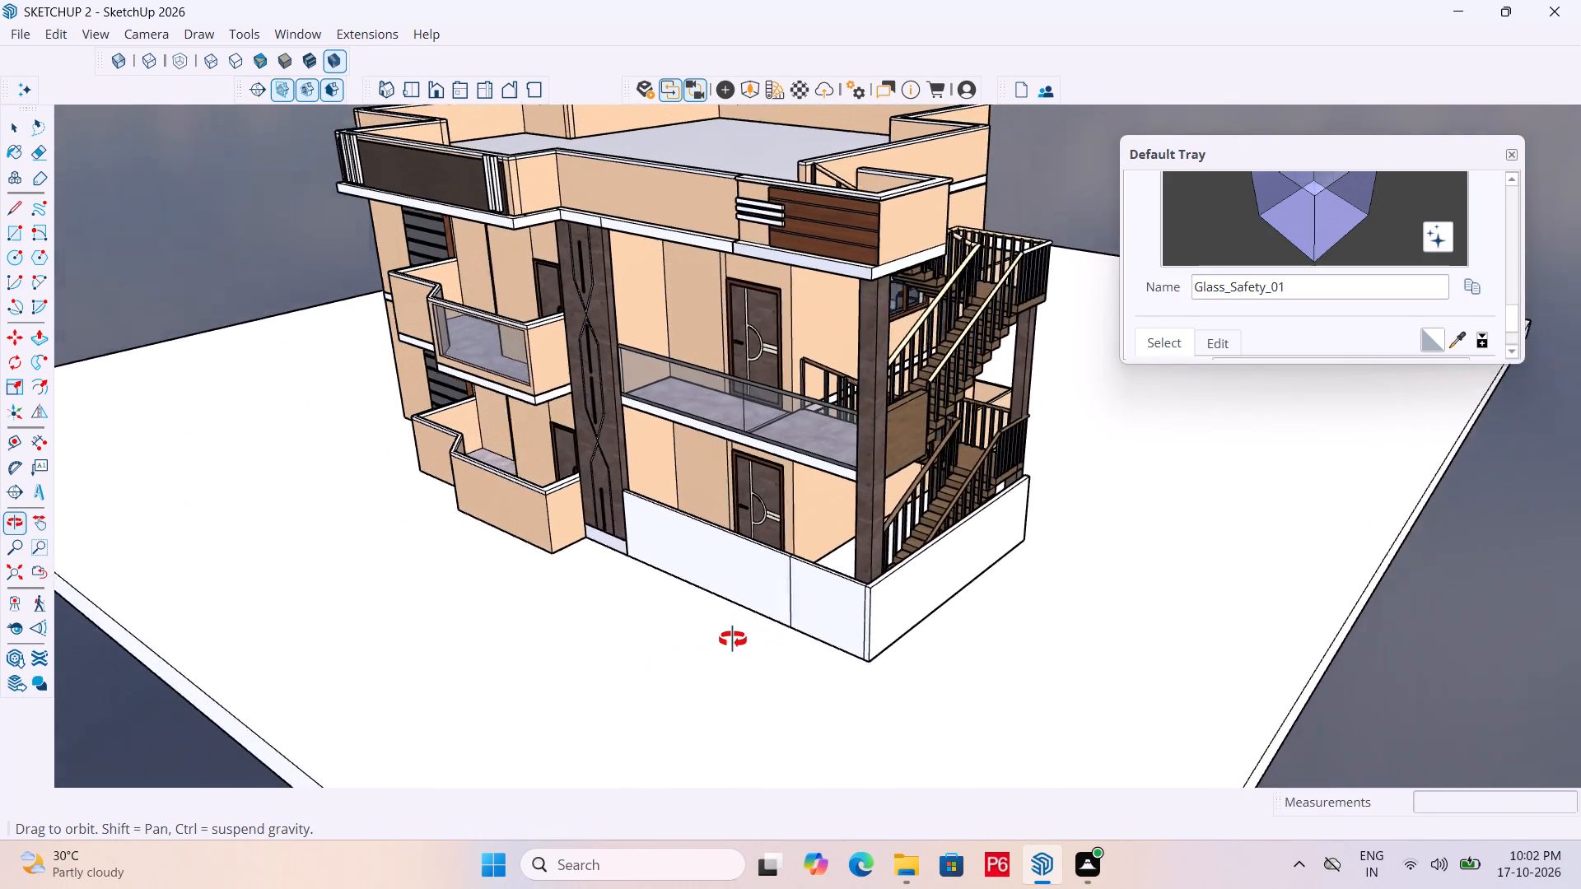
pyautogui.moveTo(733, 640); pyautogui.dragTo(751, 630, button='middle')
pyautogui.scroll(-5, 697, 286)
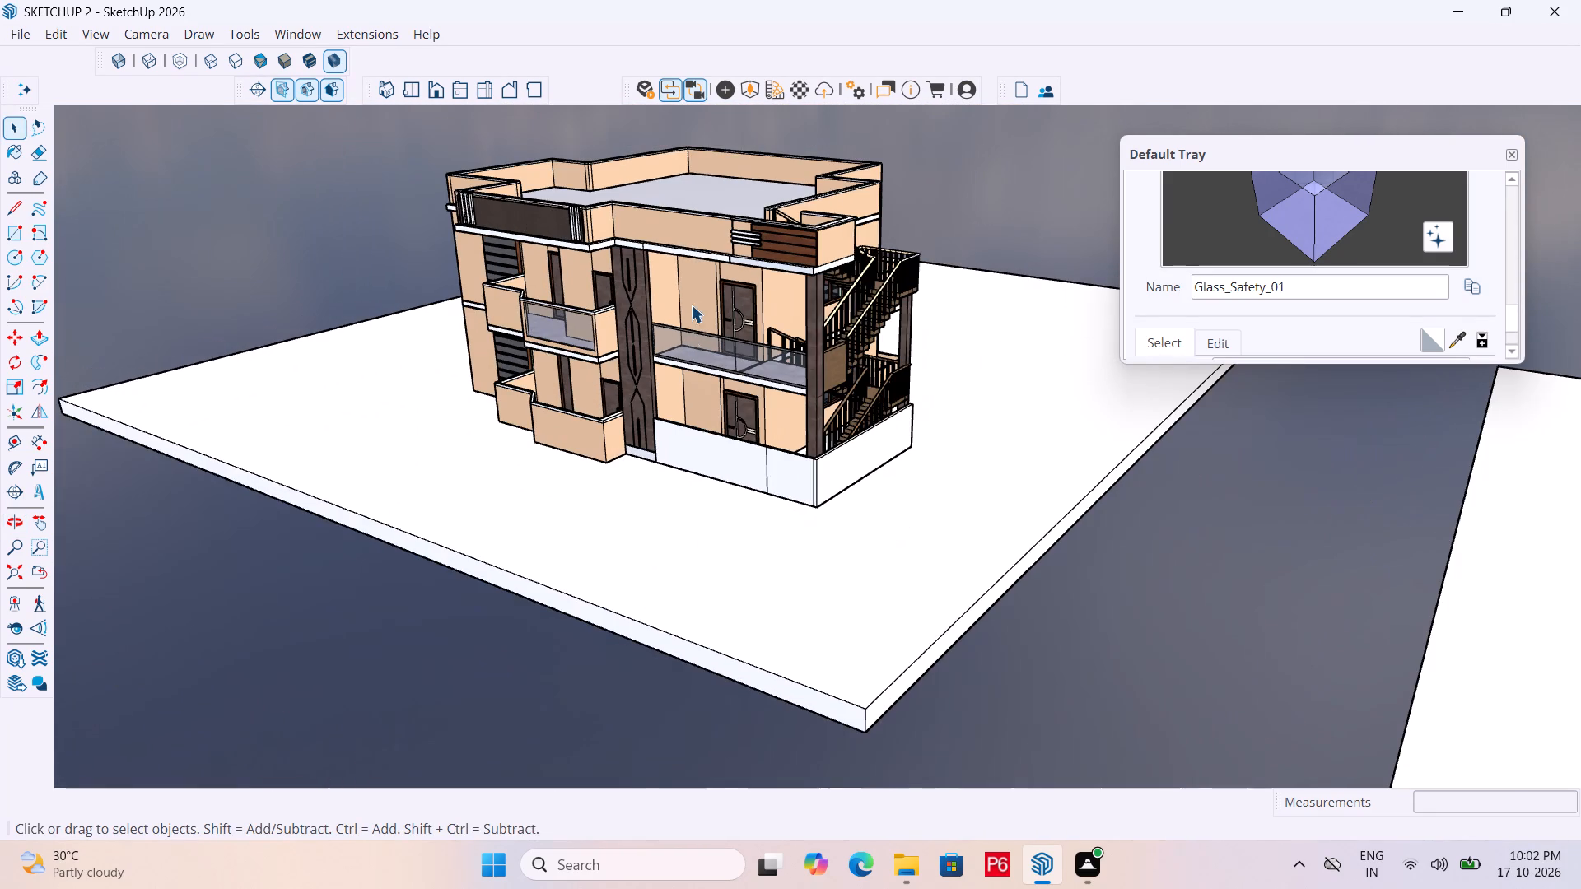
pyautogui.click(693, 629)
pyautogui.press('Delete')
# Inside the low front wall's group, draw two lines across the wall's top, about 4' 8" apart, in front of the entrance door.
pyautogui.moveTo(754, 449); pyautogui.dragTo(758, 434, button='middle')
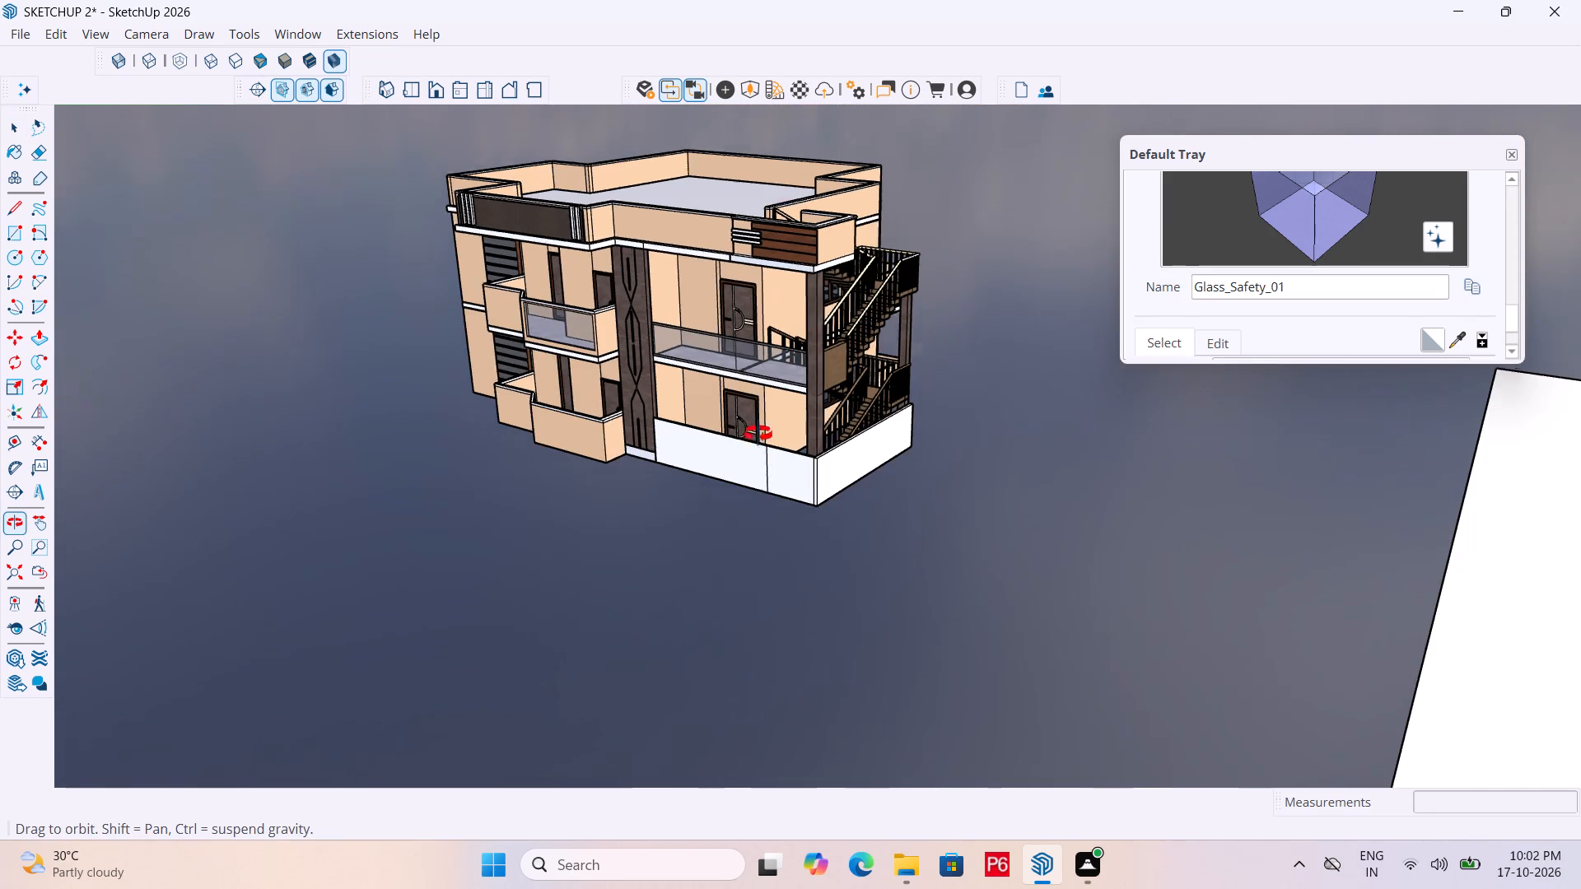
pyautogui.moveTo(758, 434); pyautogui.dragTo(752, 559, button='middle')
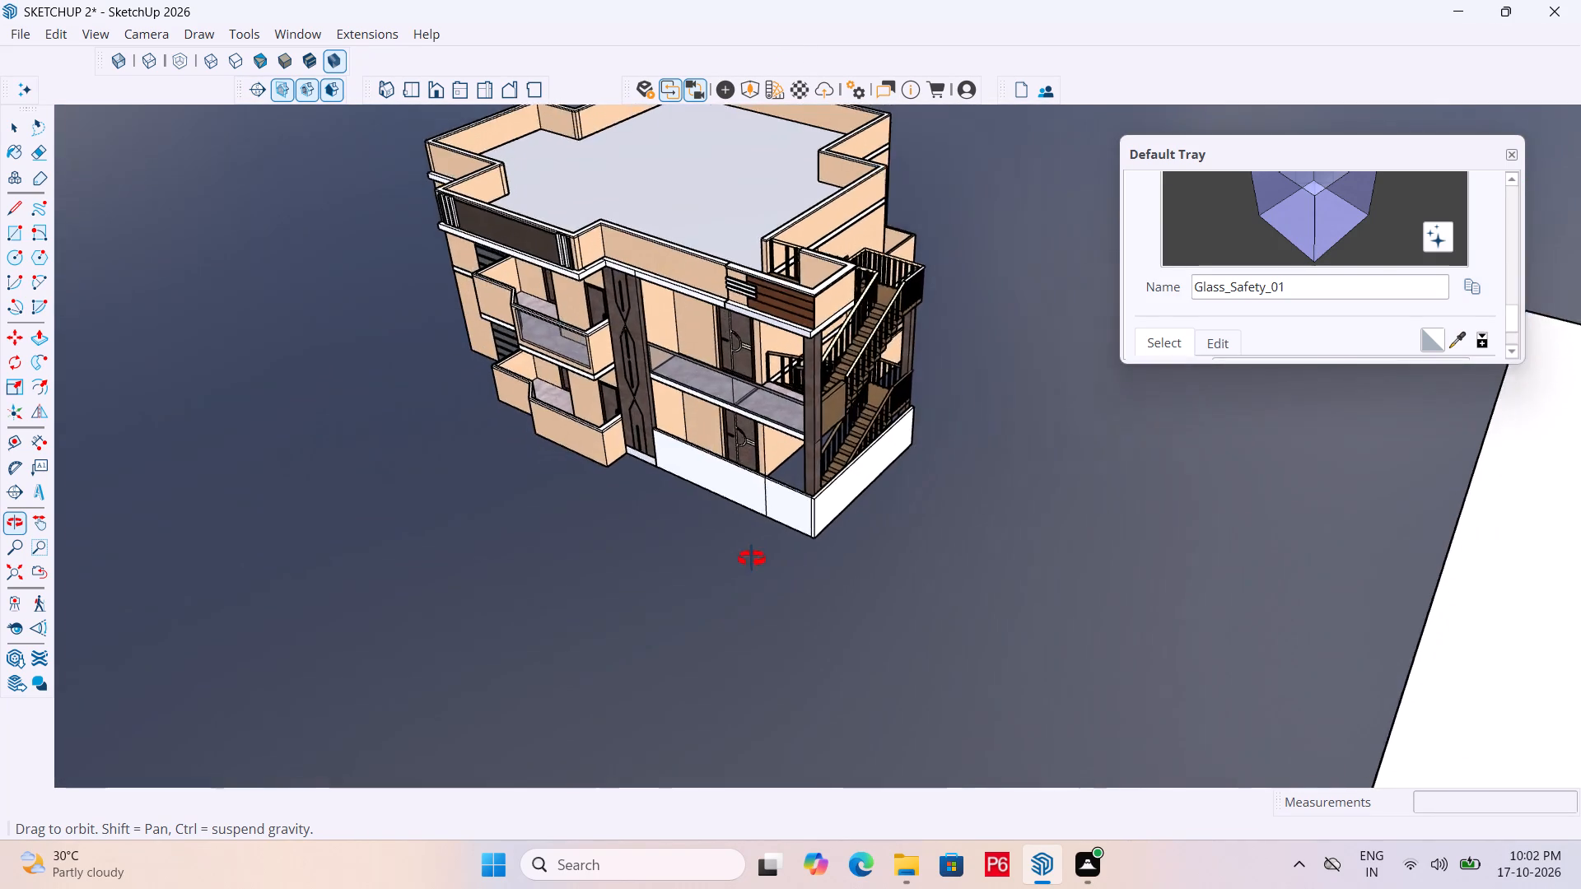
pyautogui.moveTo(752, 559); pyautogui.dragTo(759, 536, button='middle')
pyautogui.scroll(5, 759, 543)
pyautogui.scroll(5, 653, 409)
pyautogui.moveTo(708, 422); pyautogui.dragTo(916, 434, button='middle')
pyautogui.scroll(1, 869, 434)
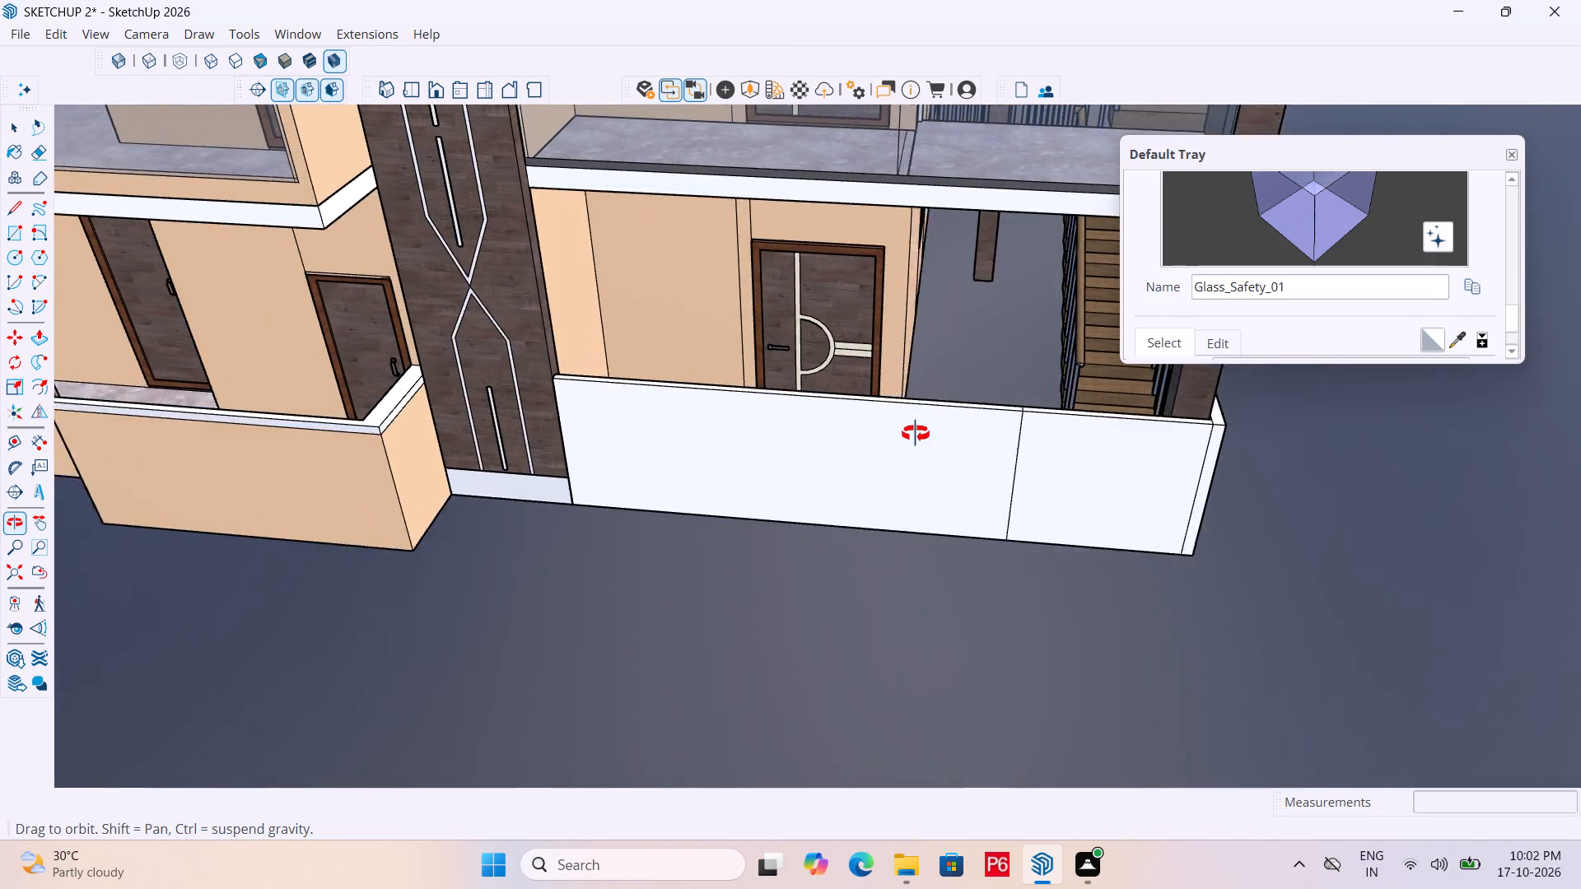
pyautogui.moveTo(916, 434); pyautogui.dragTo(907, 439, button='middle')
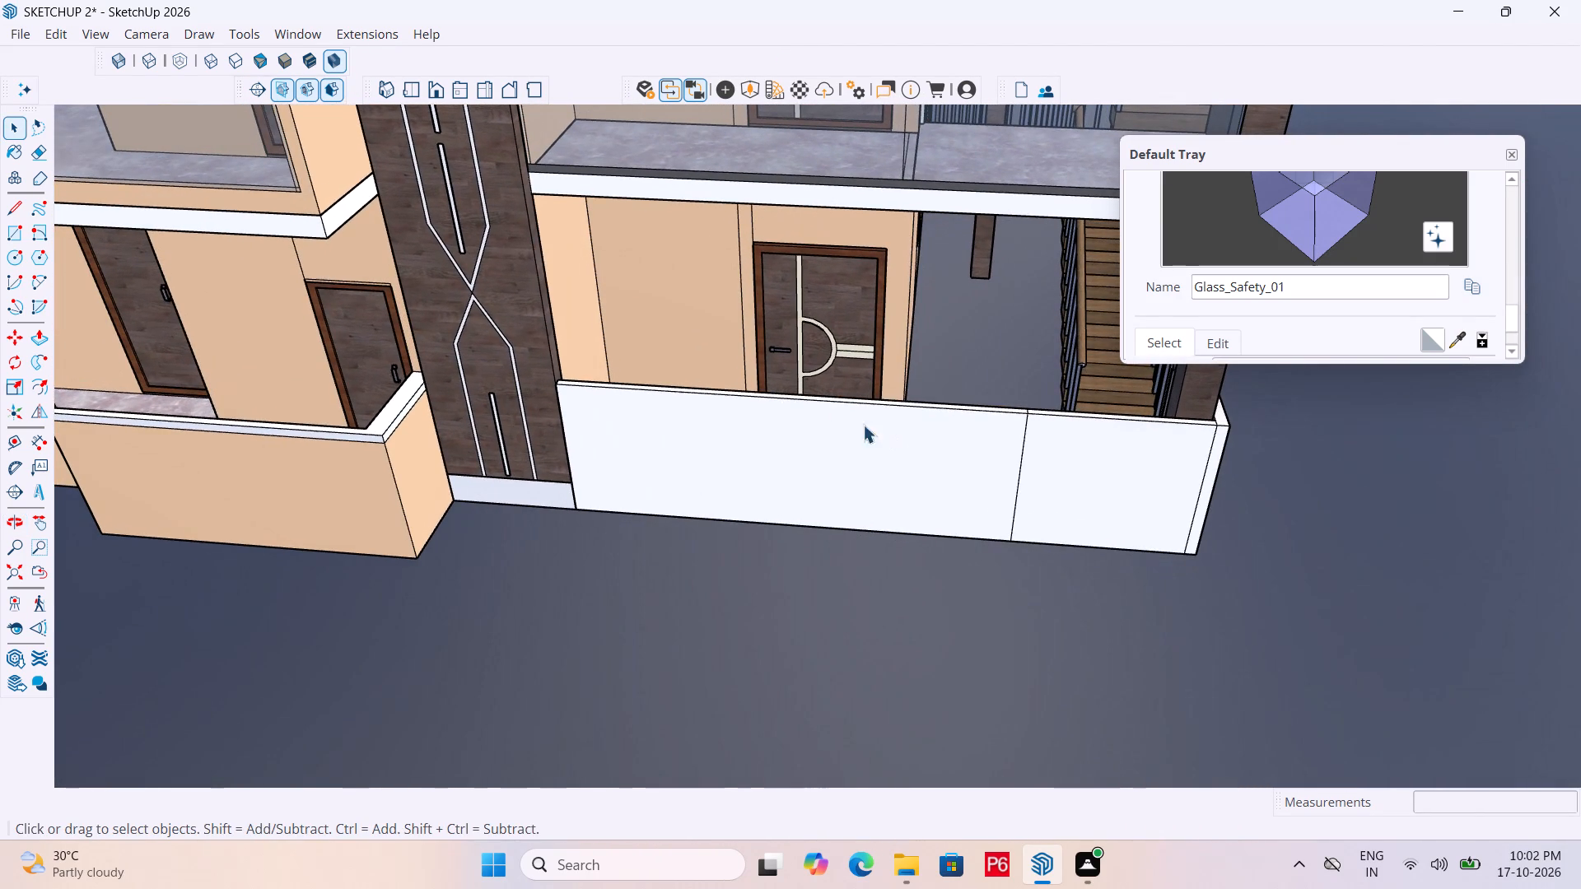
pyautogui.click(773, 412)
pyautogui.tripleClick(688, 406)
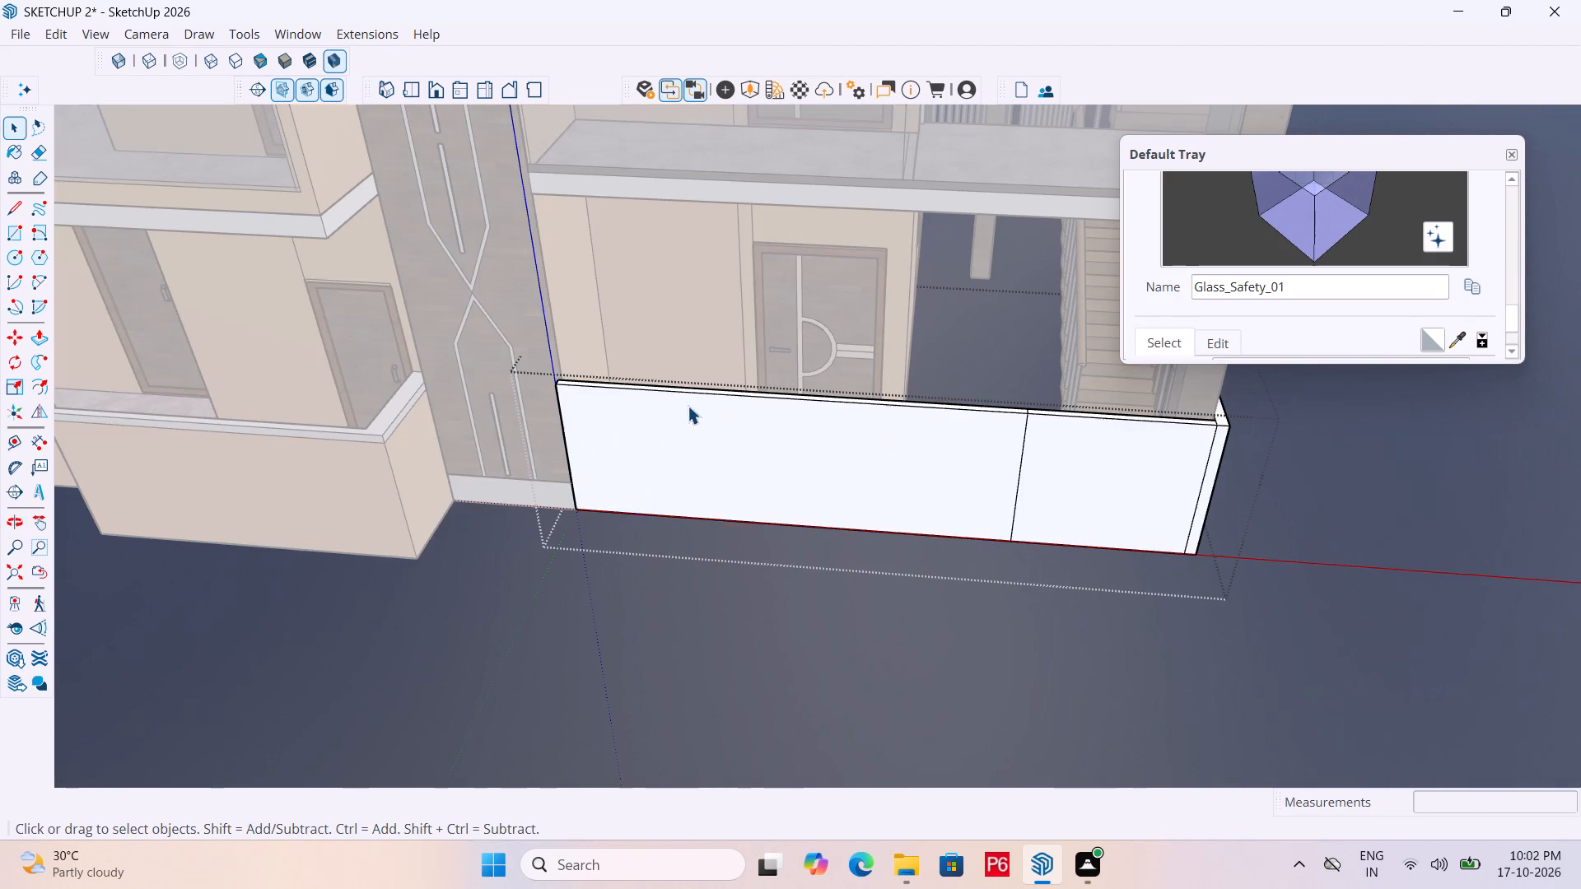
pyautogui.doubleClick(776, 418)
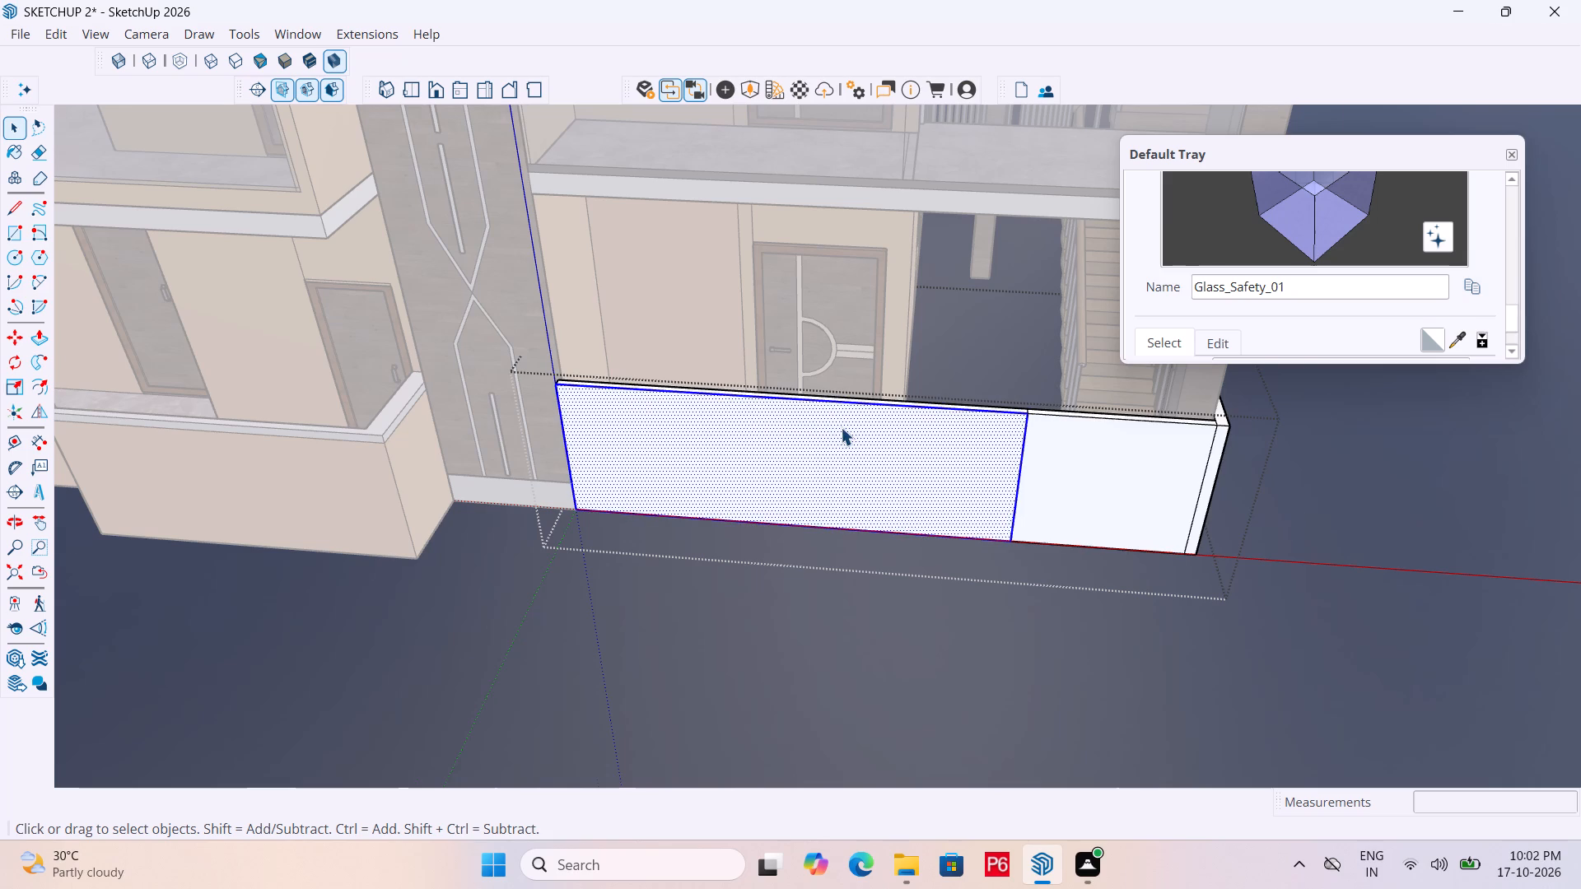
pyautogui.scroll(5, 842, 424)
pyautogui.press('r')
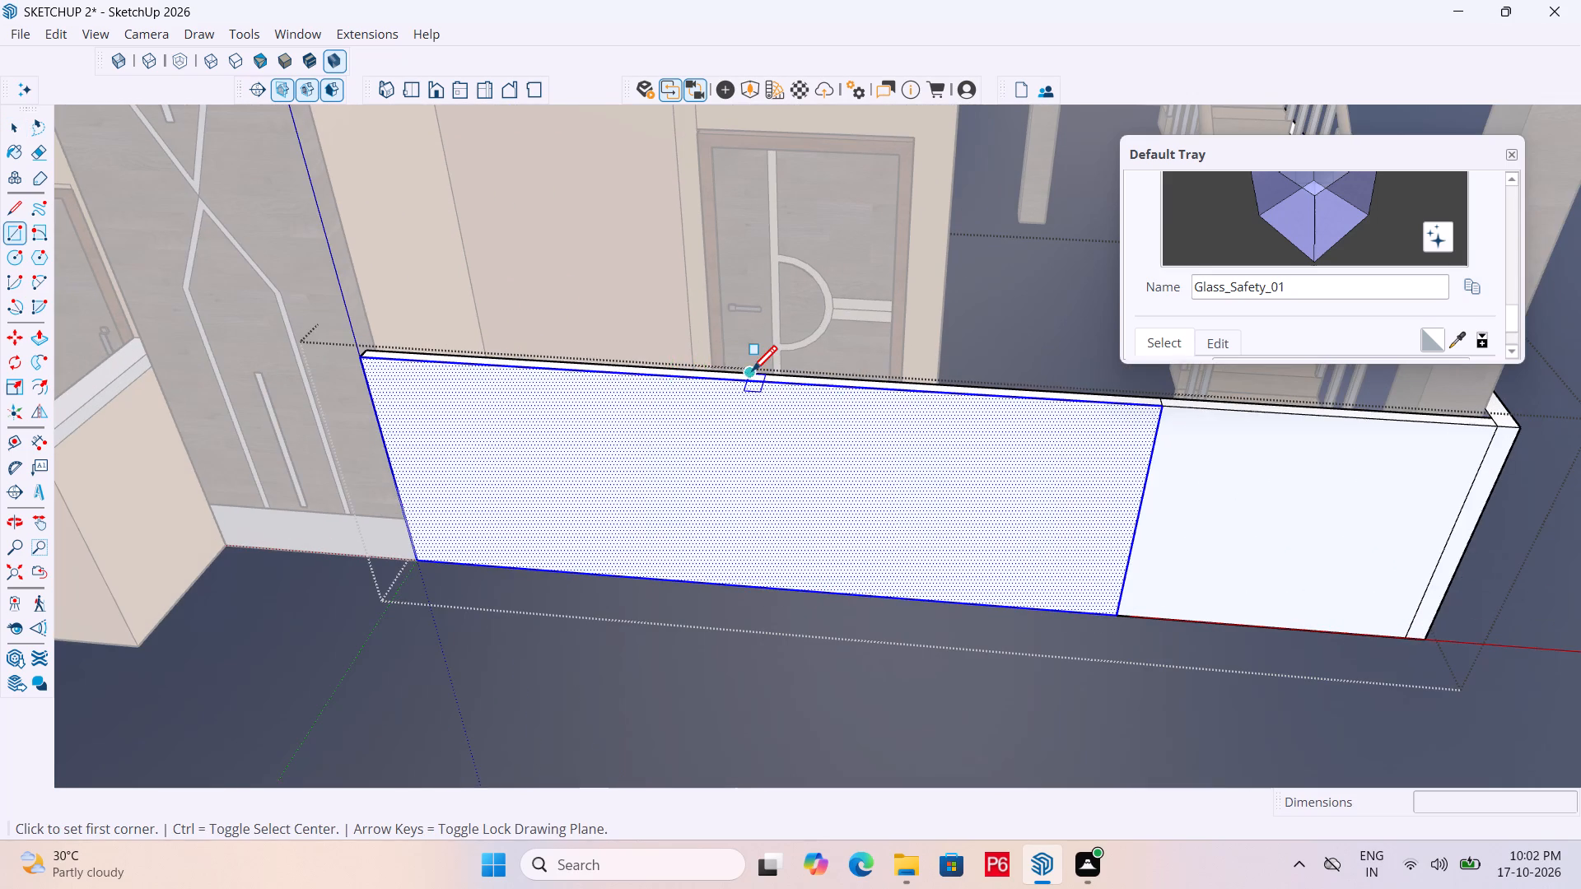
pyautogui.scroll(4, 753, 372)
pyautogui.press('l')
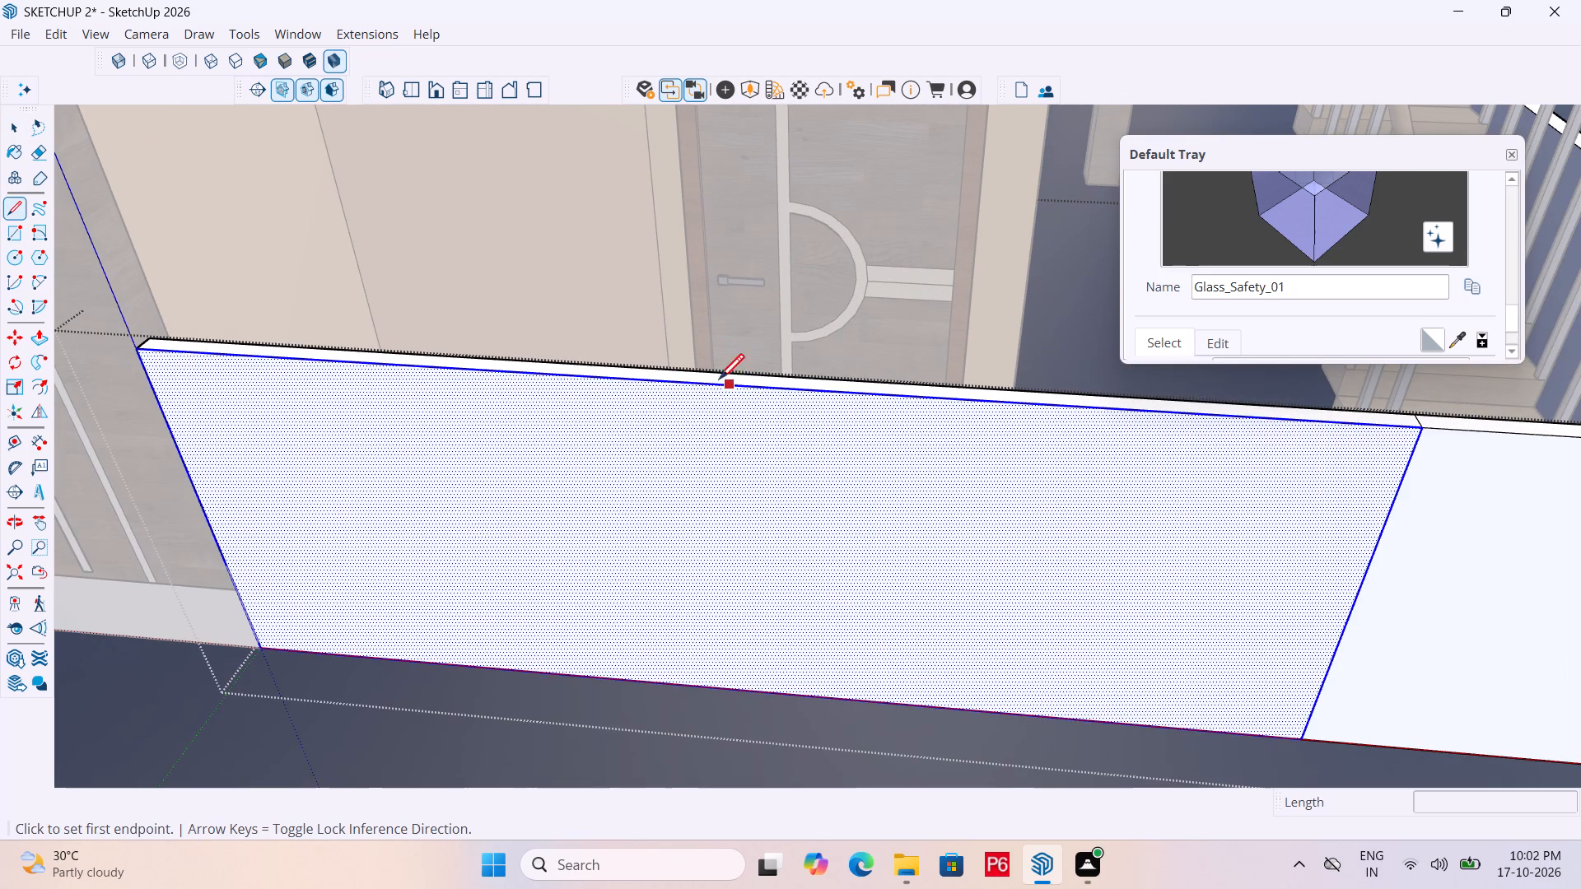
pyautogui.click(597, 365)
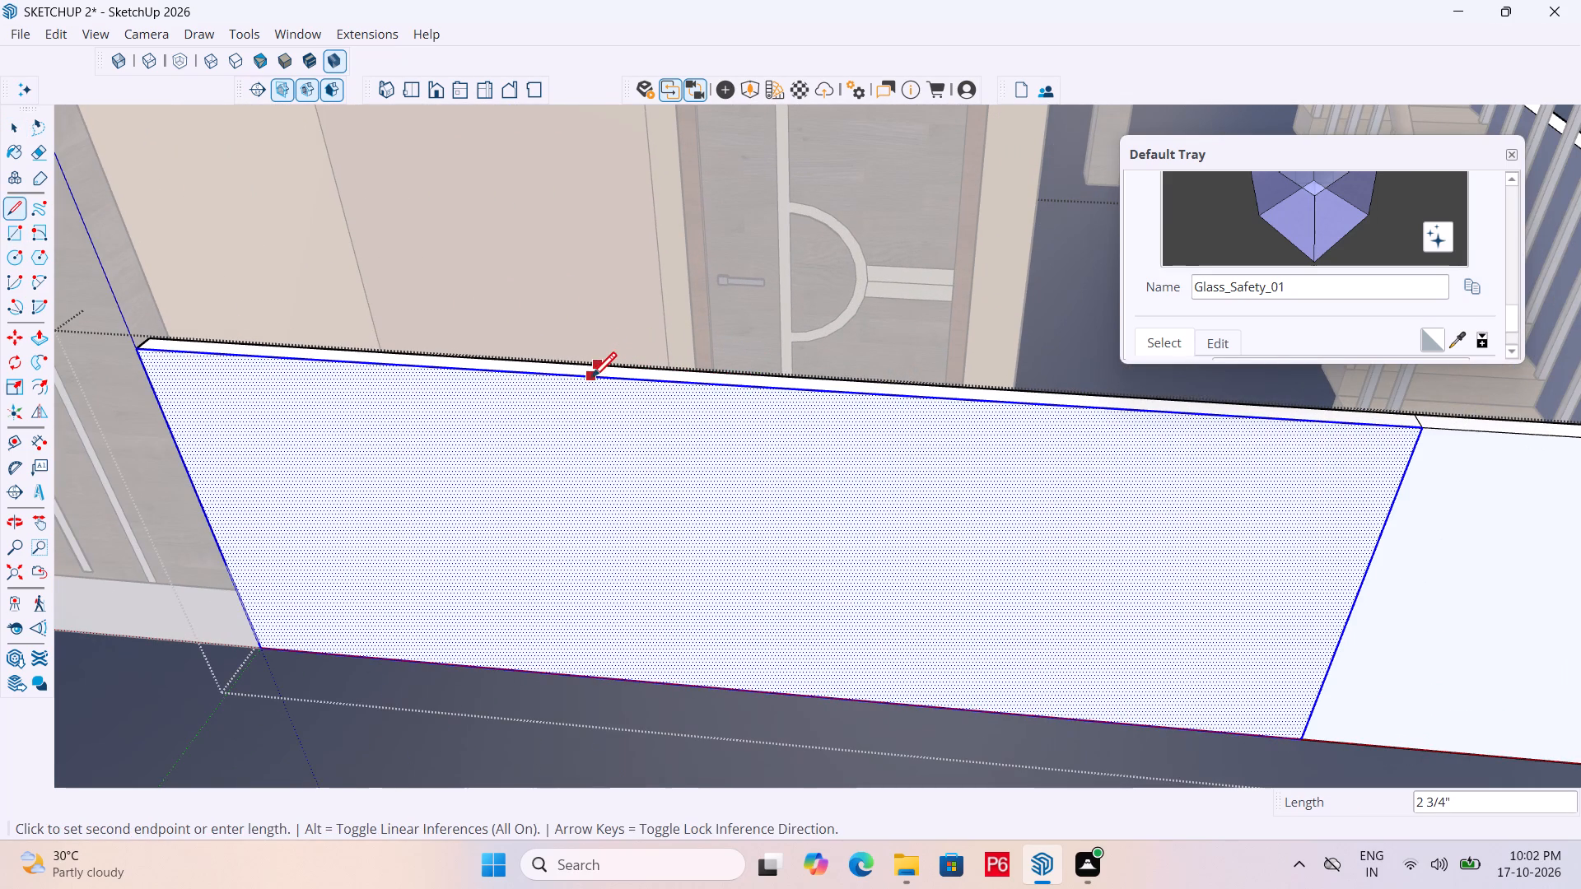
pyautogui.click(591, 383)
pyautogui.click(1048, 394)
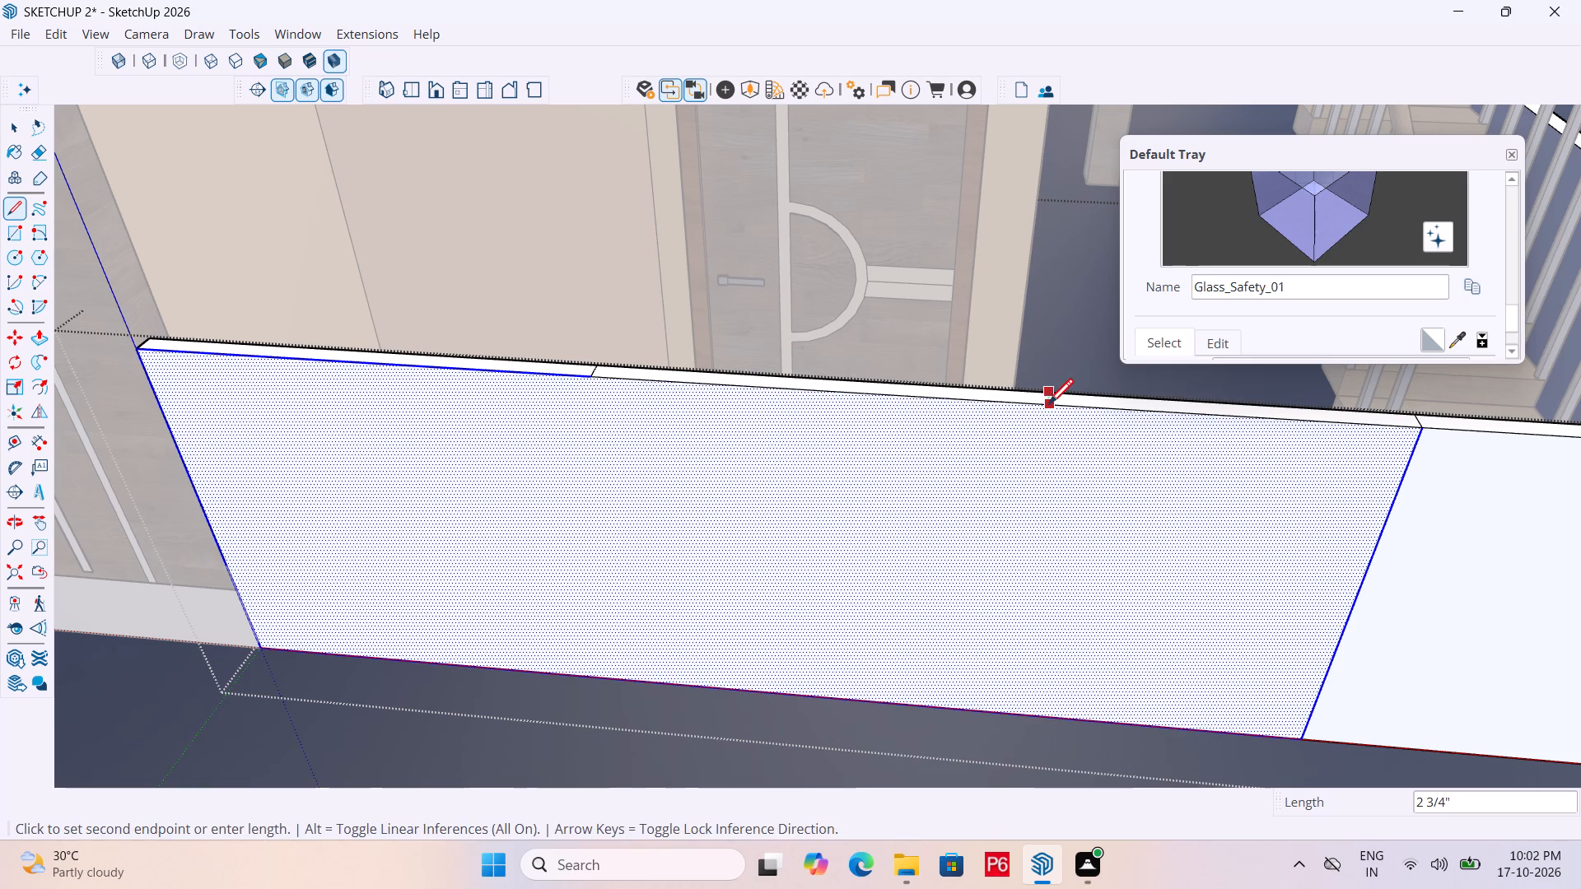
pyautogui.click(1048, 412)
# Push the wall's top section between the two lines down almost to the ground to cut the entrance opening, and exit the wall group.
pyautogui.scroll(-2, 787, 408)
pyautogui.moveTo(730, 406); pyautogui.dragTo(637, 375, button='middle')
pyautogui.moveTo(856, 356); pyautogui.dragTo(856, 356, button='middle')
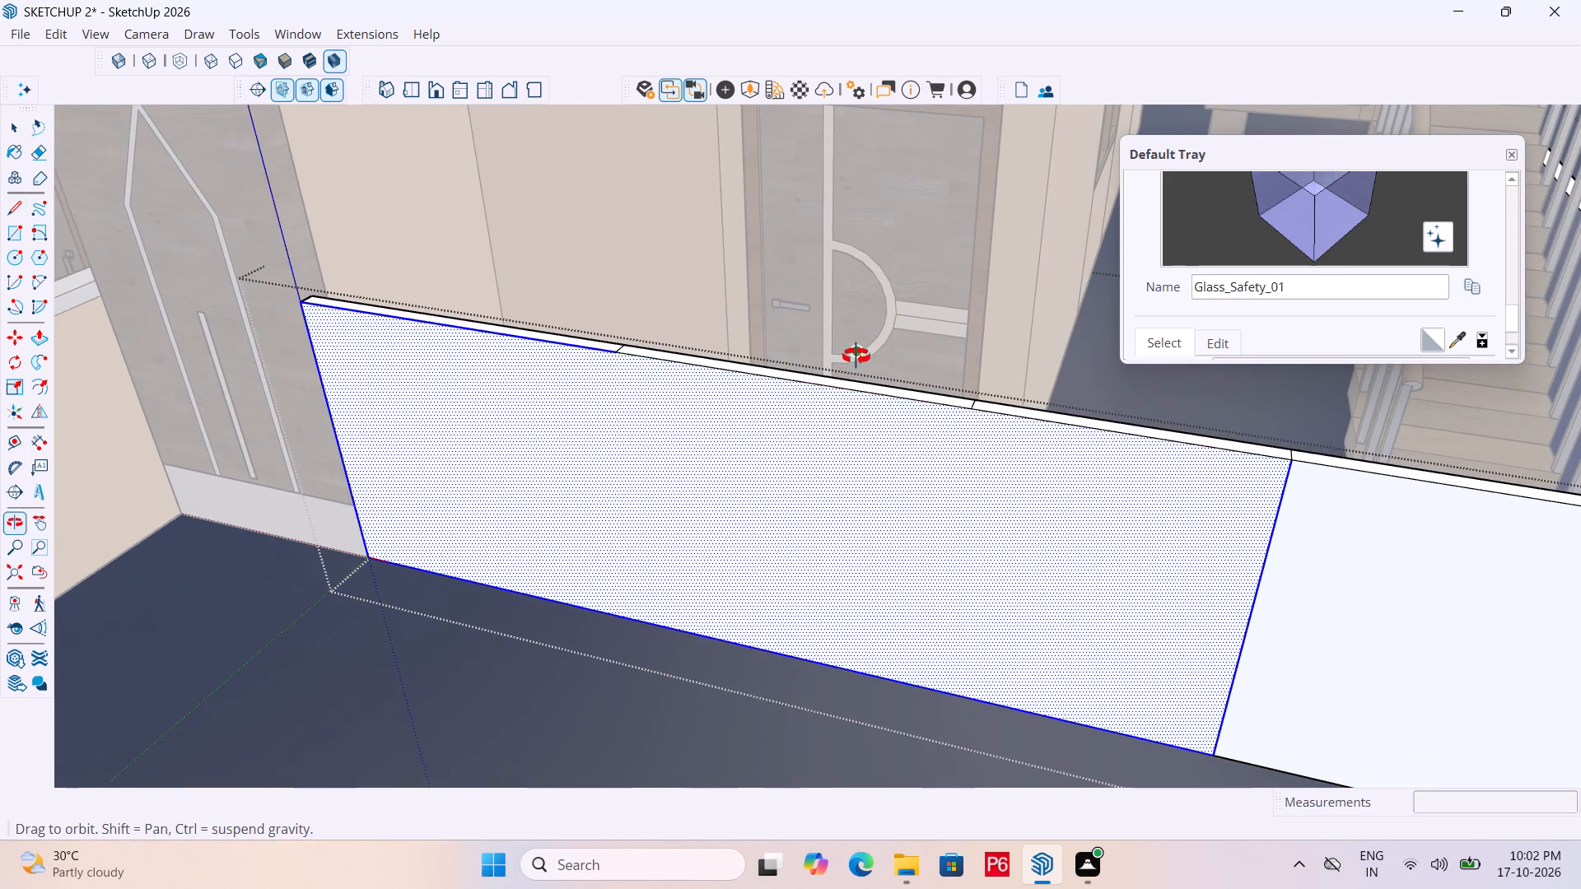
pyautogui.moveTo(856, 356); pyautogui.dragTo(852, 475, button='middle')
pyautogui.press('p')
pyautogui.scroll(2, 852, 484)
pyautogui.scroll(4, 914, 429)
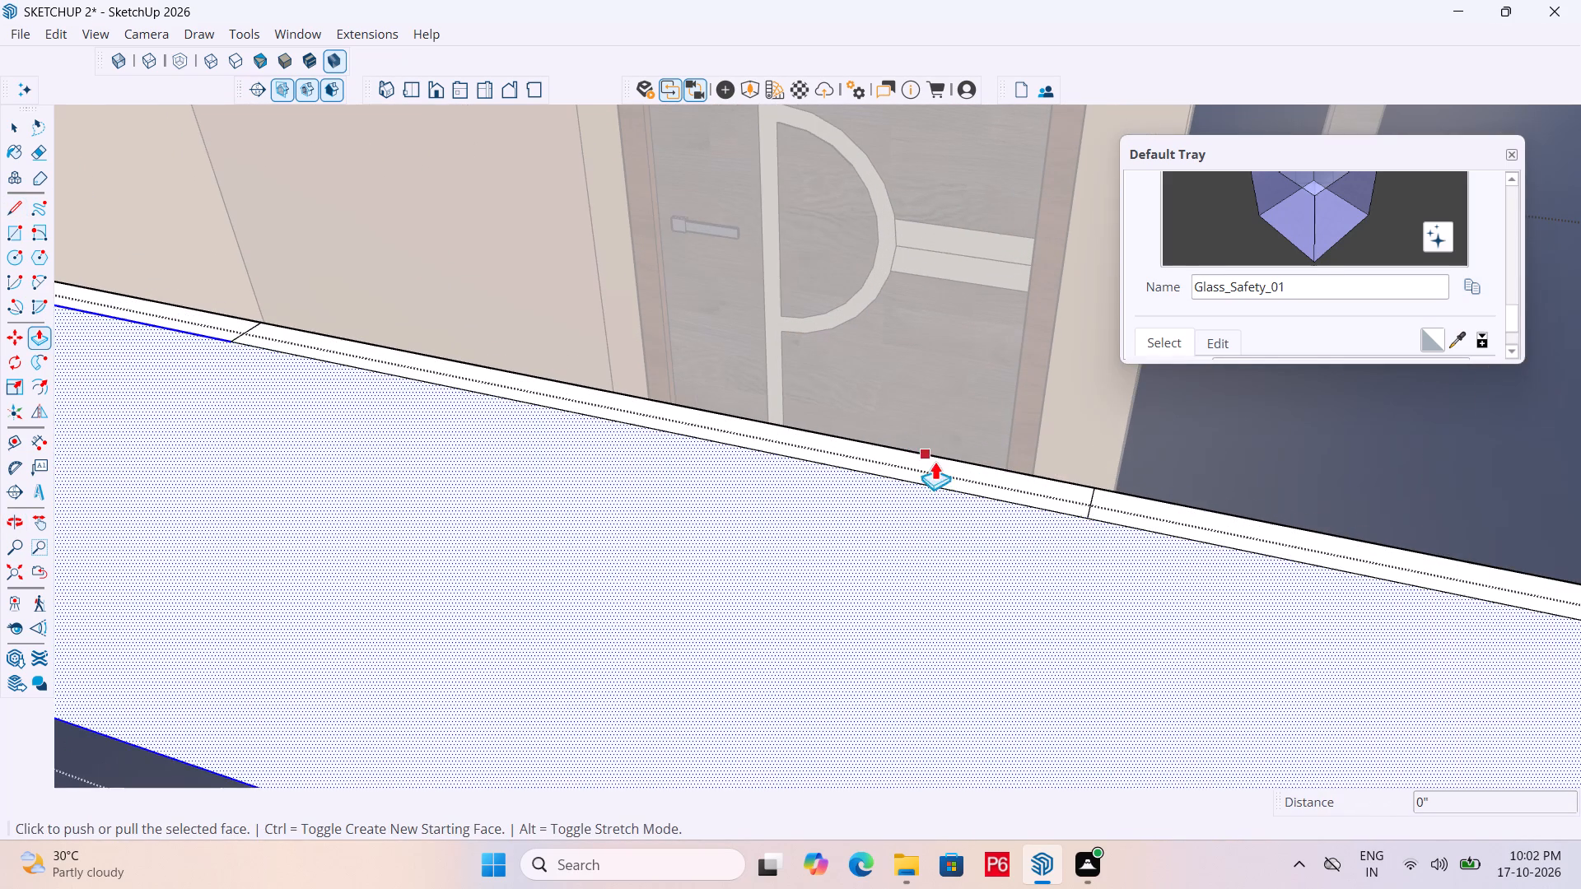
pyautogui.press('space')
pyautogui.click(945, 476)
pyautogui.press('p')
pyautogui.click(948, 472)
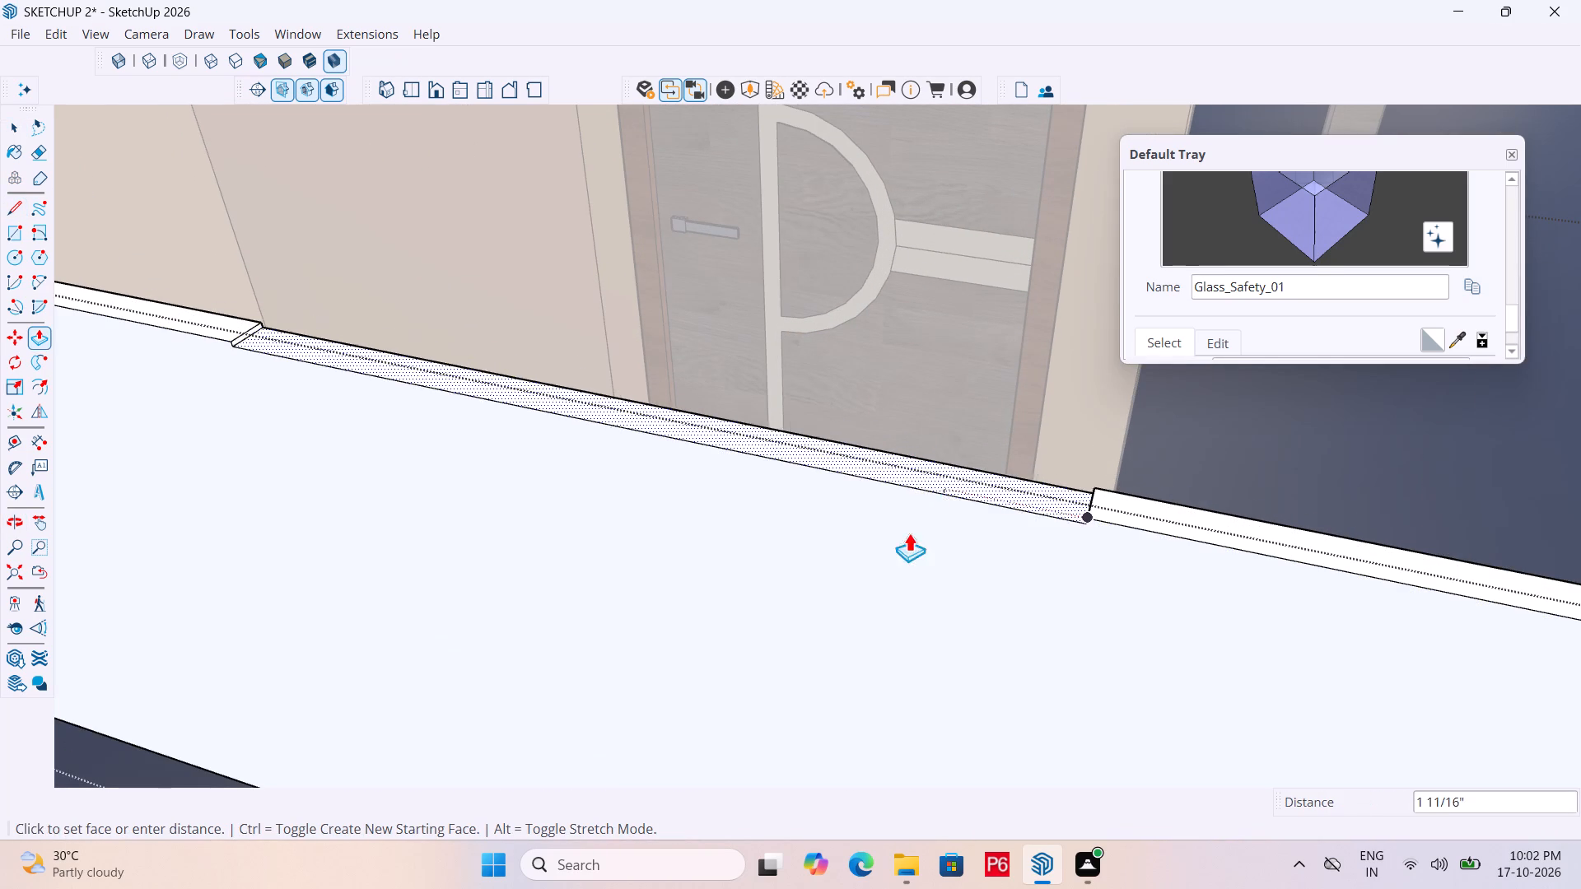
pyautogui.scroll(-11, 730, 518)
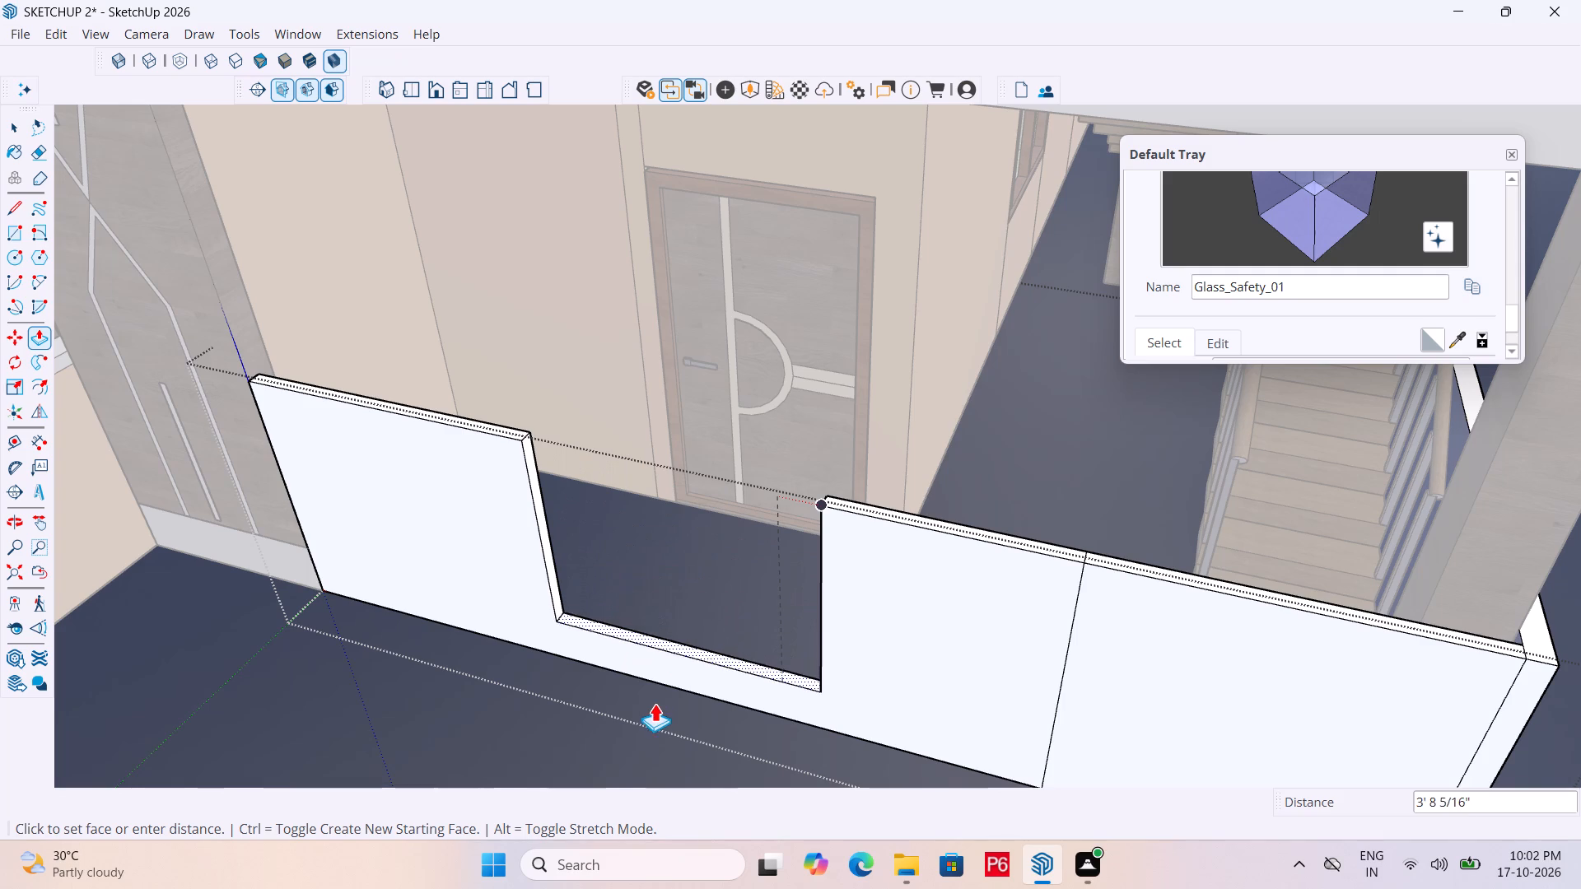
pyautogui.scroll(-4, 361, 519)
pyautogui.moveTo(362, 426); pyautogui.dragTo(362, 370, button='middle')
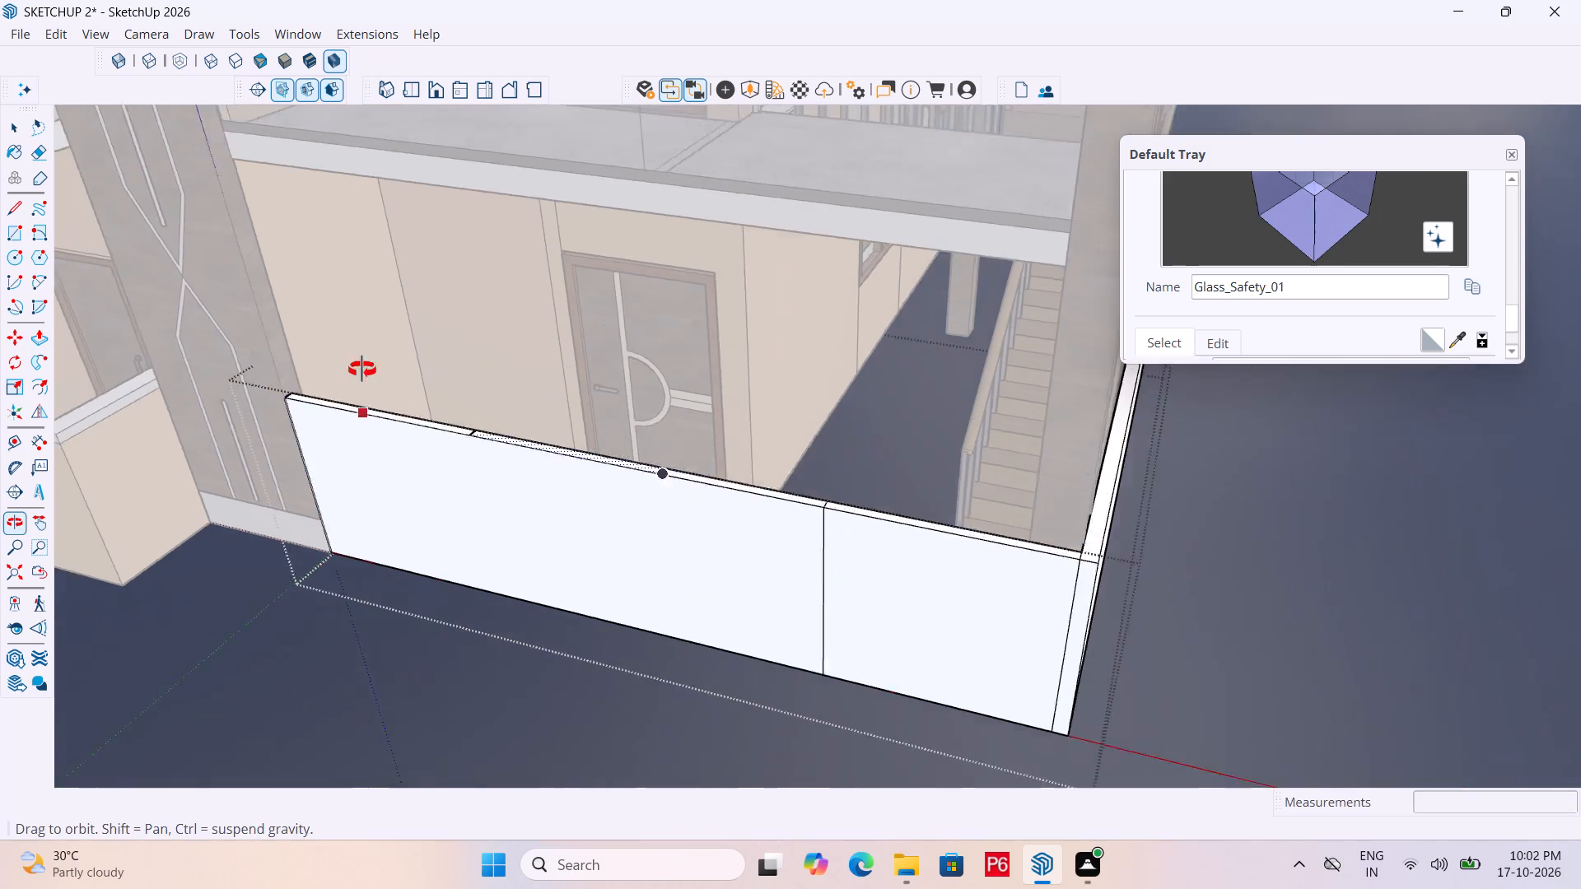
pyautogui.moveTo(362, 370); pyautogui.dragTo(362, 358, button='middle')
pyautogui.click(507, 687)
pyautogui.moveTo(574, 556); pyautogui.dragTo(562, 528, button='middle')
pyautogui.scroll(-2, 574, 546)
pyautogui.scroll(-6, 735, 529)
pyautogui.press('space')
pyautogui.click(1174, 470)
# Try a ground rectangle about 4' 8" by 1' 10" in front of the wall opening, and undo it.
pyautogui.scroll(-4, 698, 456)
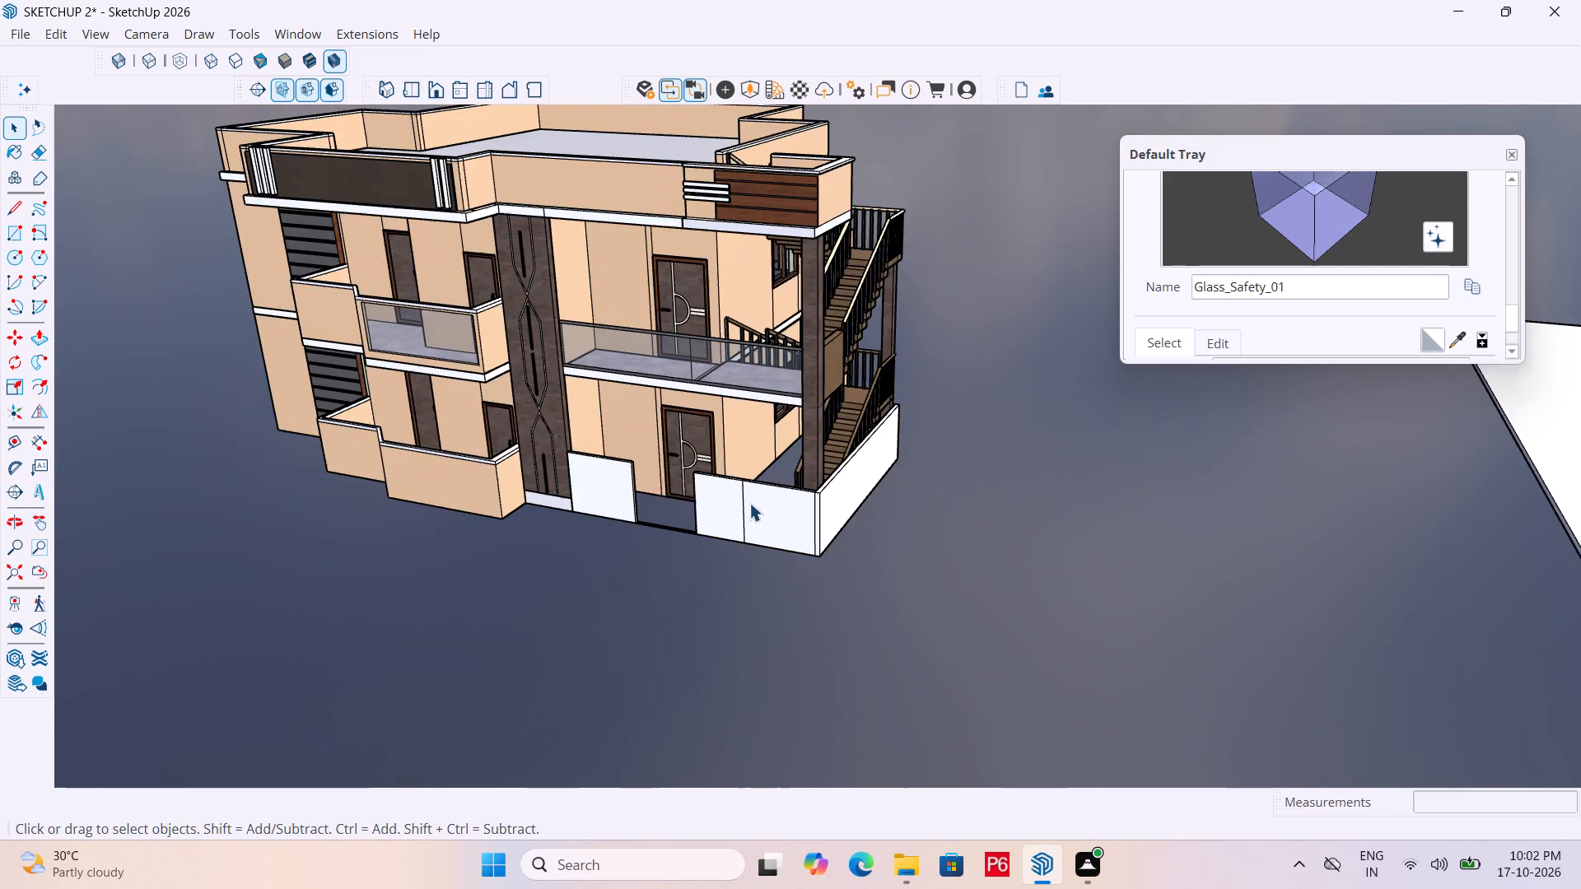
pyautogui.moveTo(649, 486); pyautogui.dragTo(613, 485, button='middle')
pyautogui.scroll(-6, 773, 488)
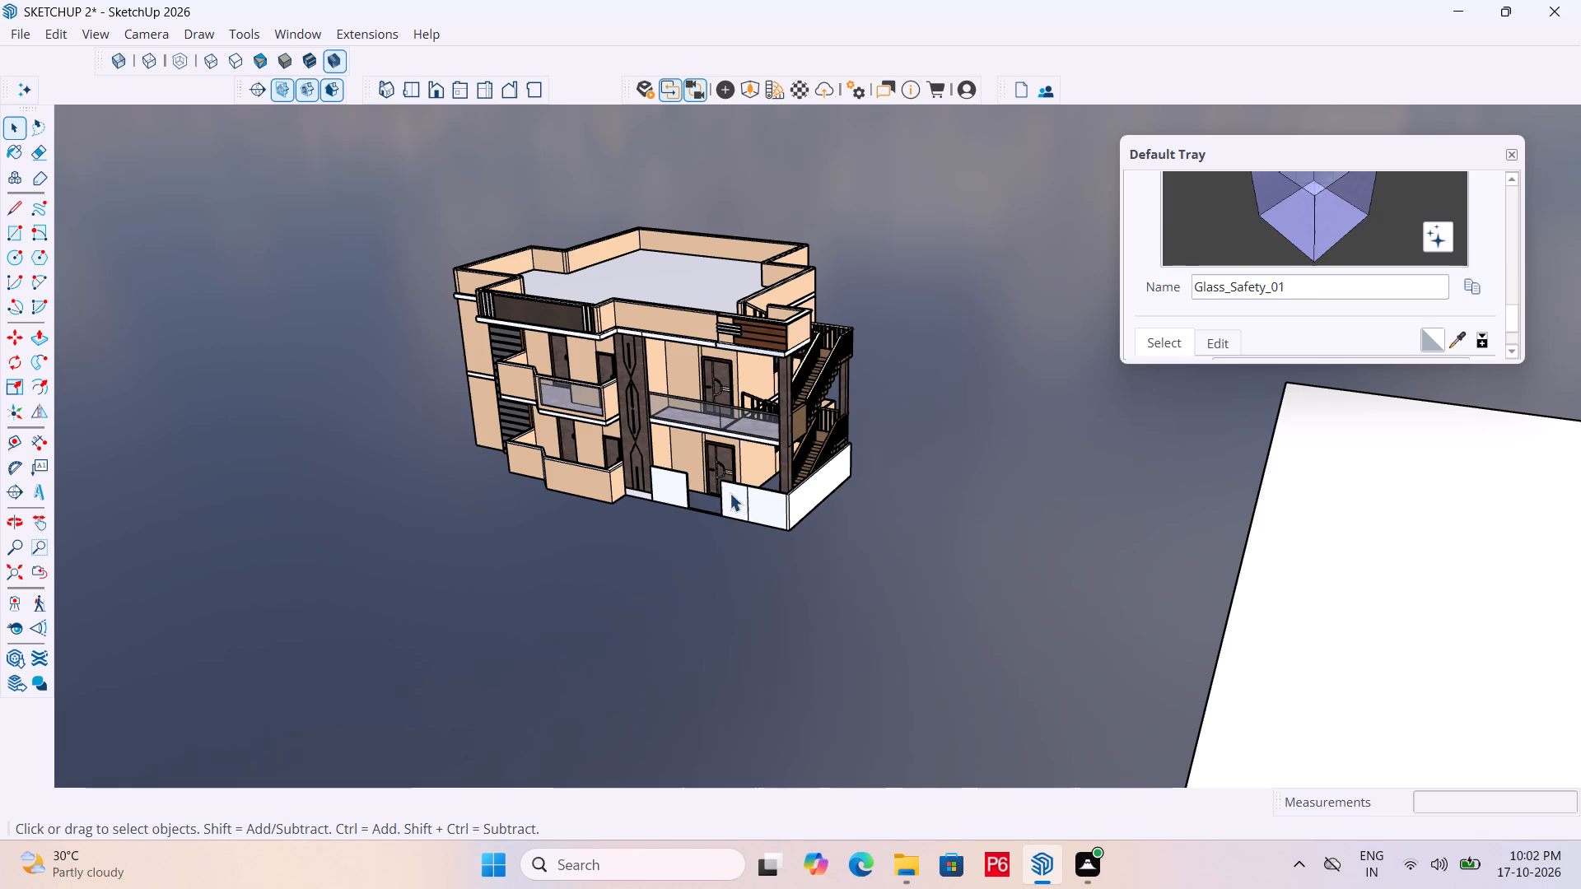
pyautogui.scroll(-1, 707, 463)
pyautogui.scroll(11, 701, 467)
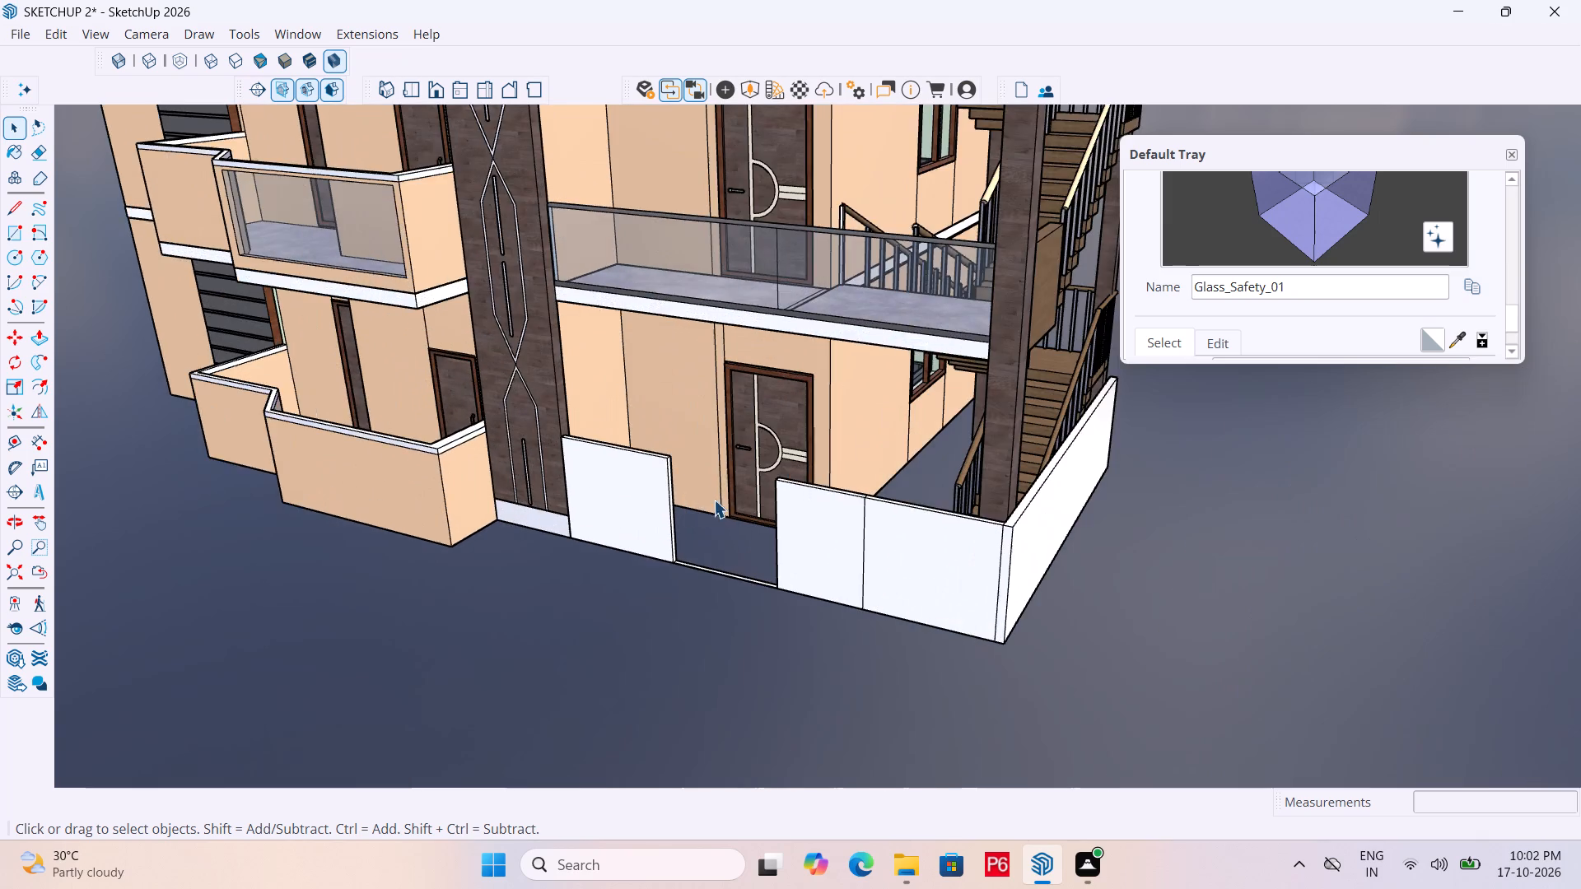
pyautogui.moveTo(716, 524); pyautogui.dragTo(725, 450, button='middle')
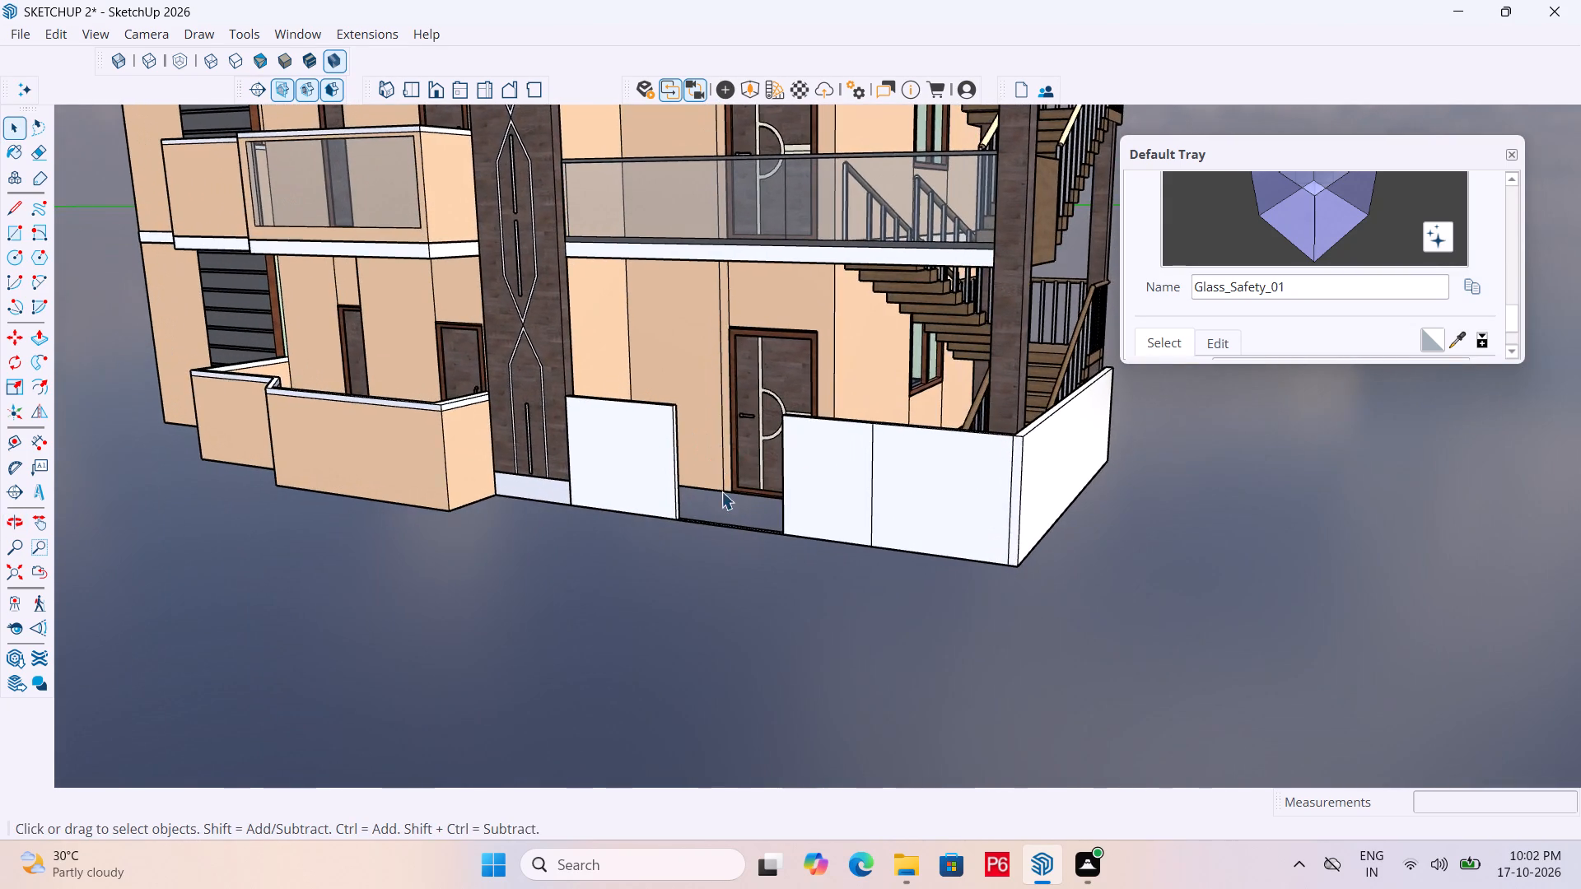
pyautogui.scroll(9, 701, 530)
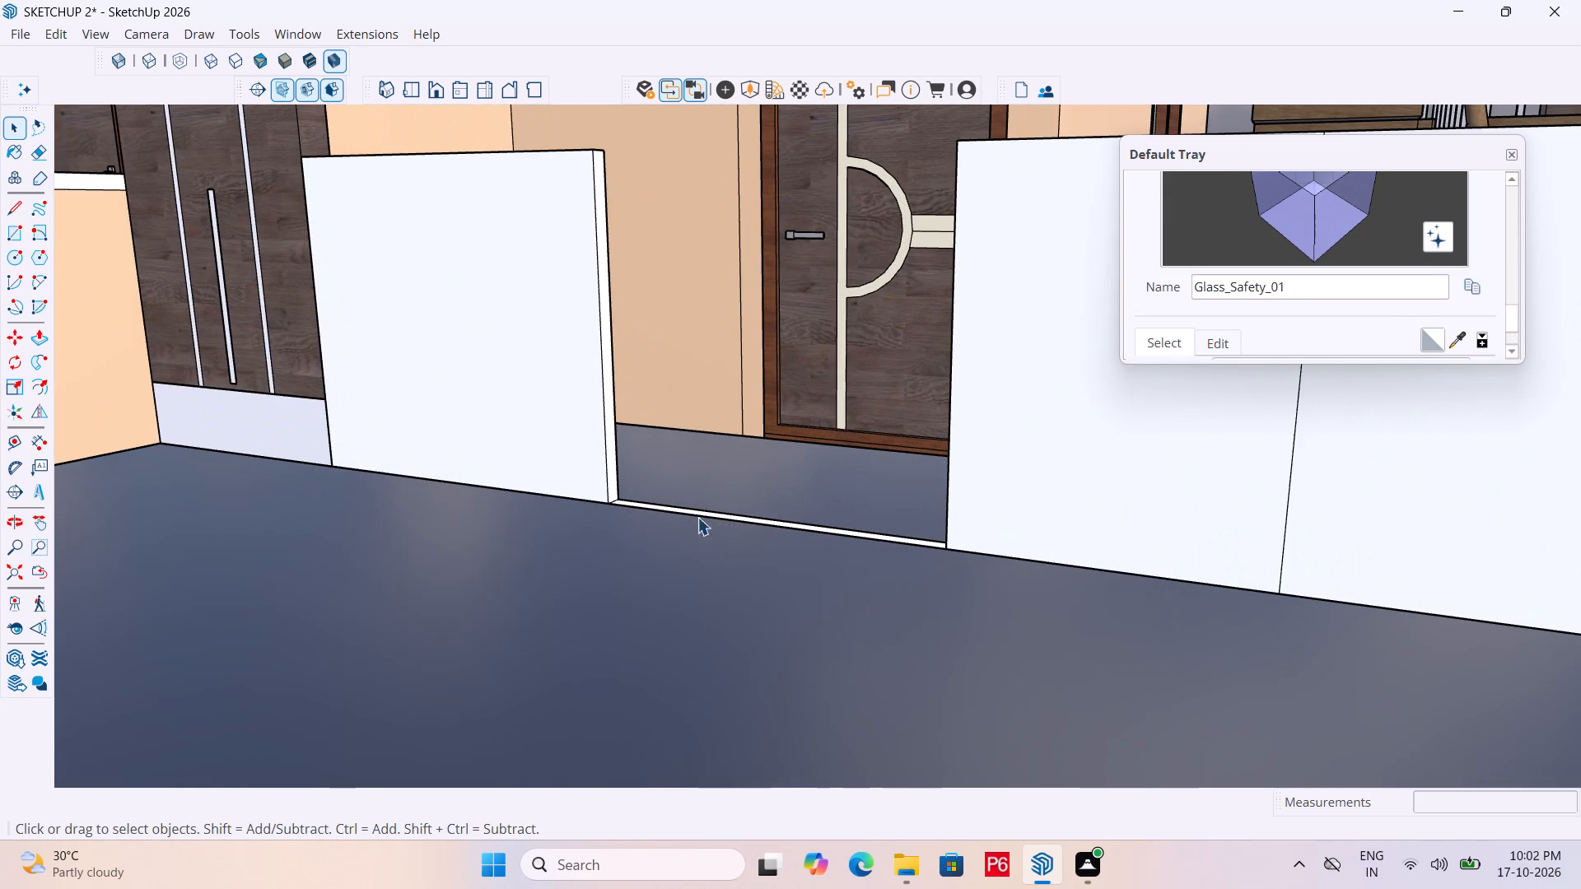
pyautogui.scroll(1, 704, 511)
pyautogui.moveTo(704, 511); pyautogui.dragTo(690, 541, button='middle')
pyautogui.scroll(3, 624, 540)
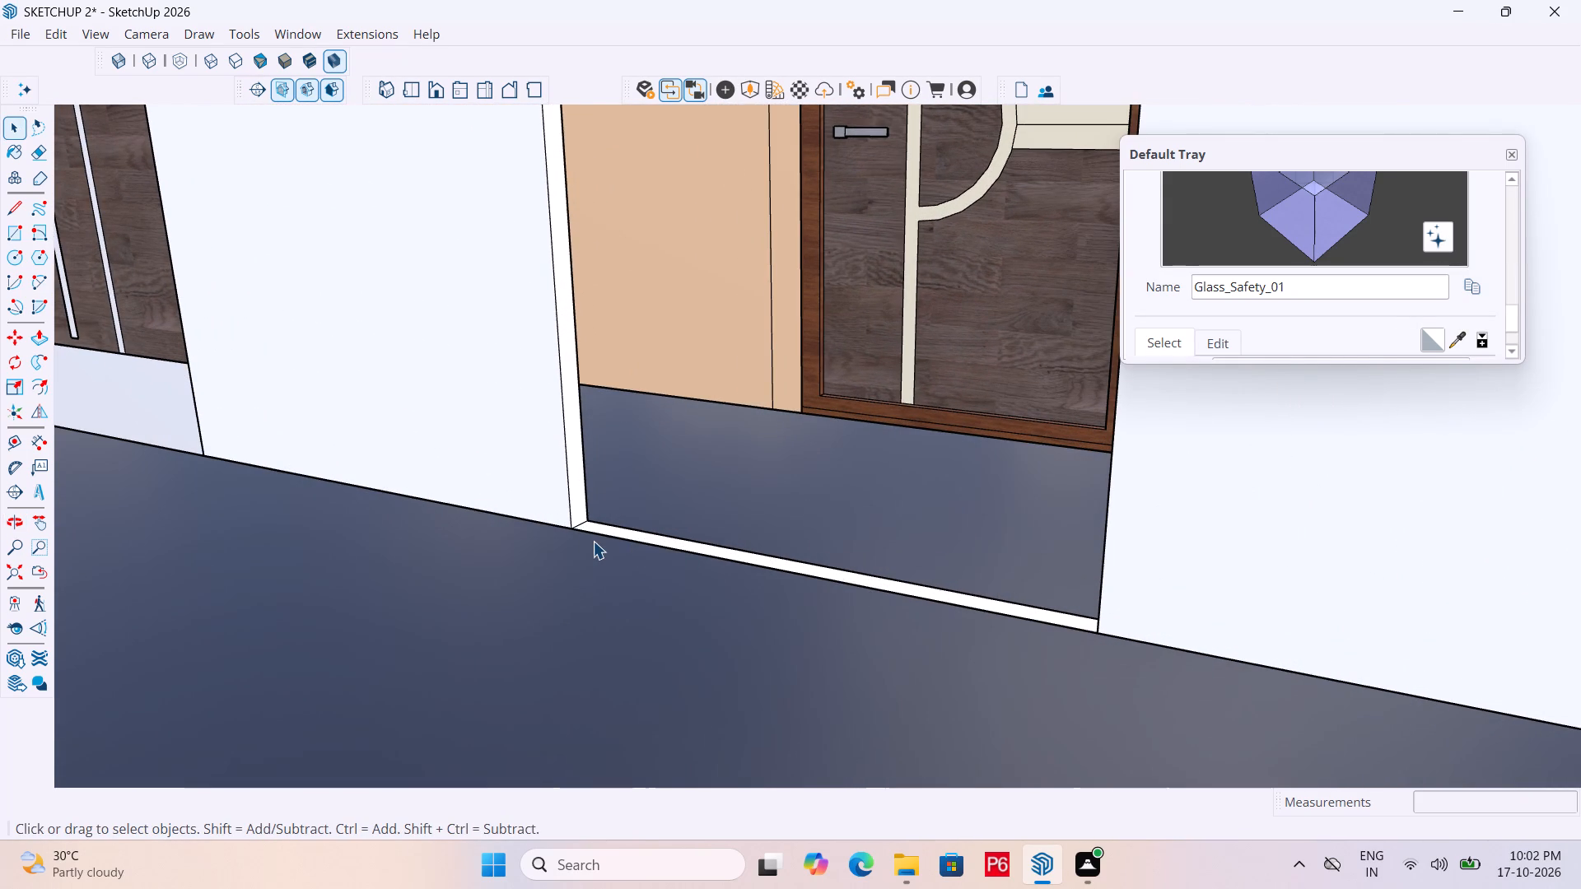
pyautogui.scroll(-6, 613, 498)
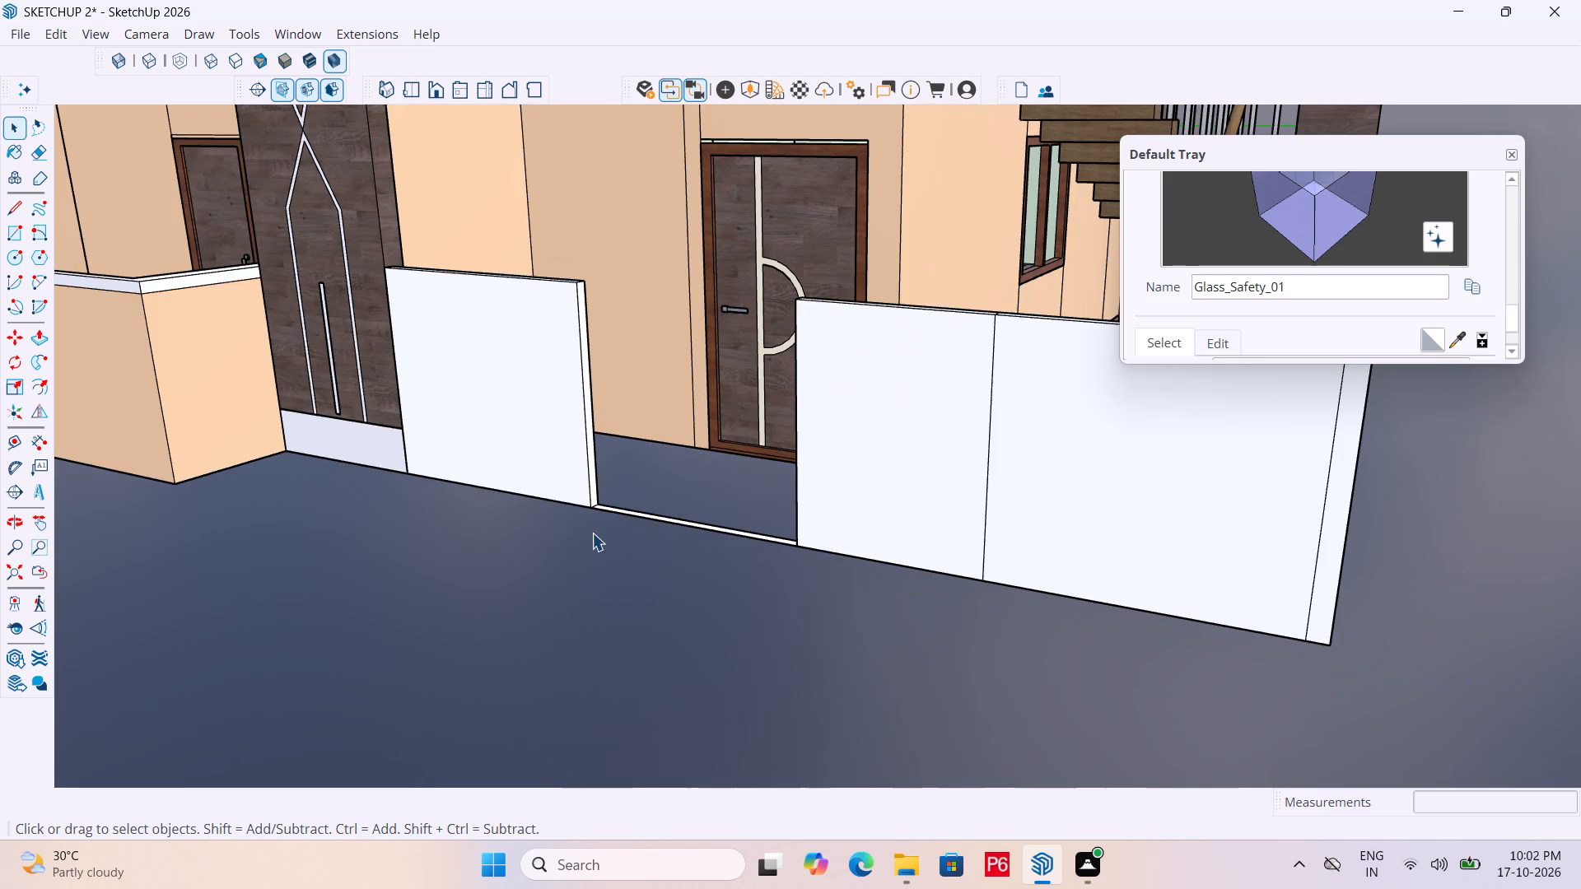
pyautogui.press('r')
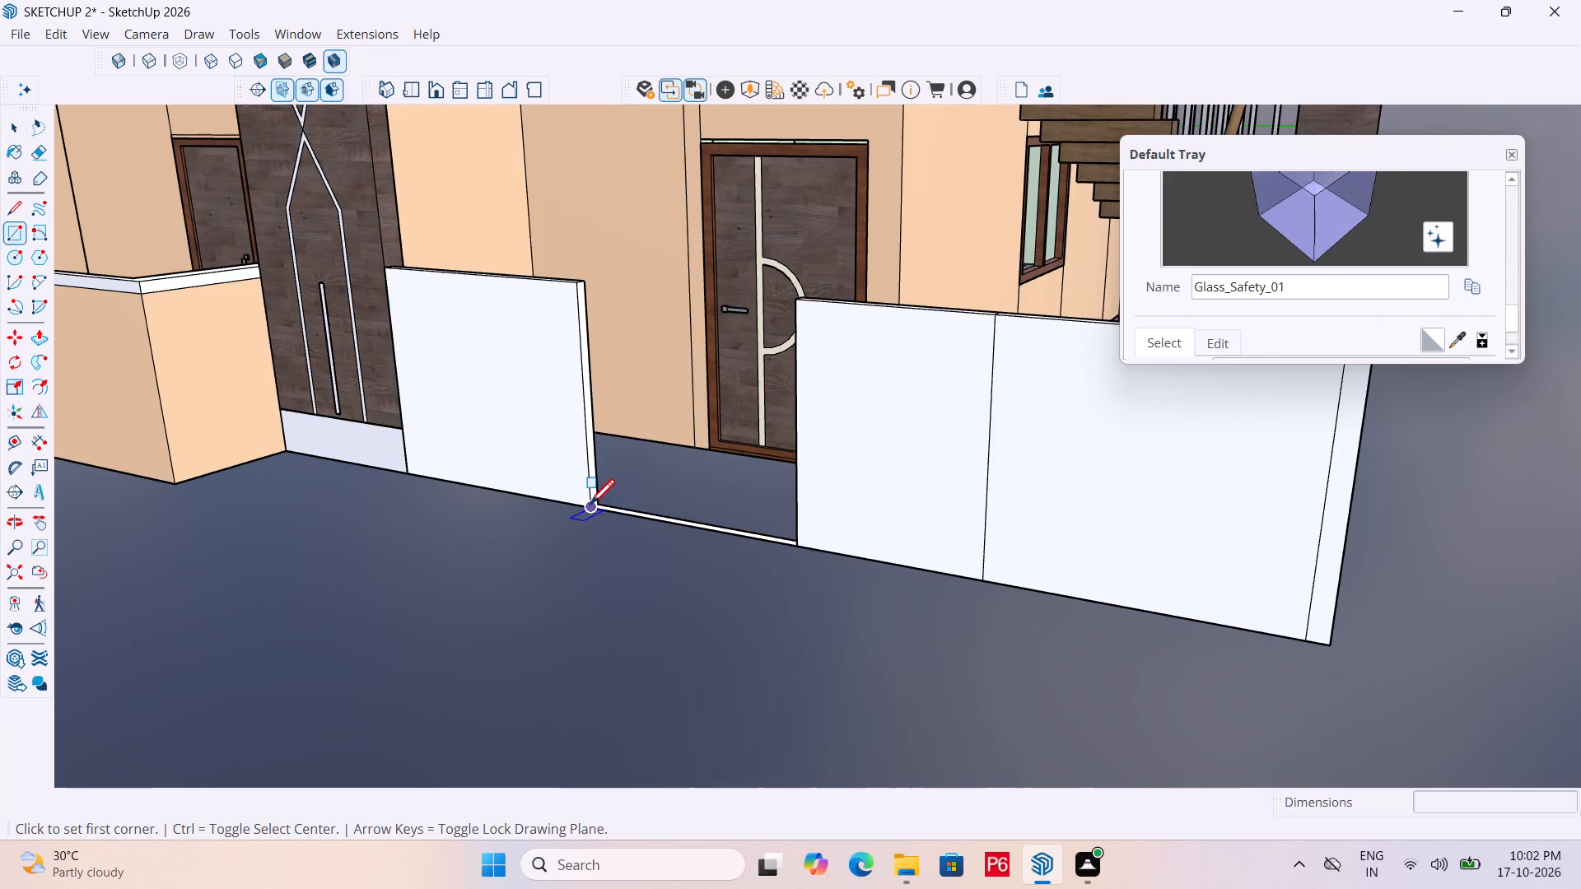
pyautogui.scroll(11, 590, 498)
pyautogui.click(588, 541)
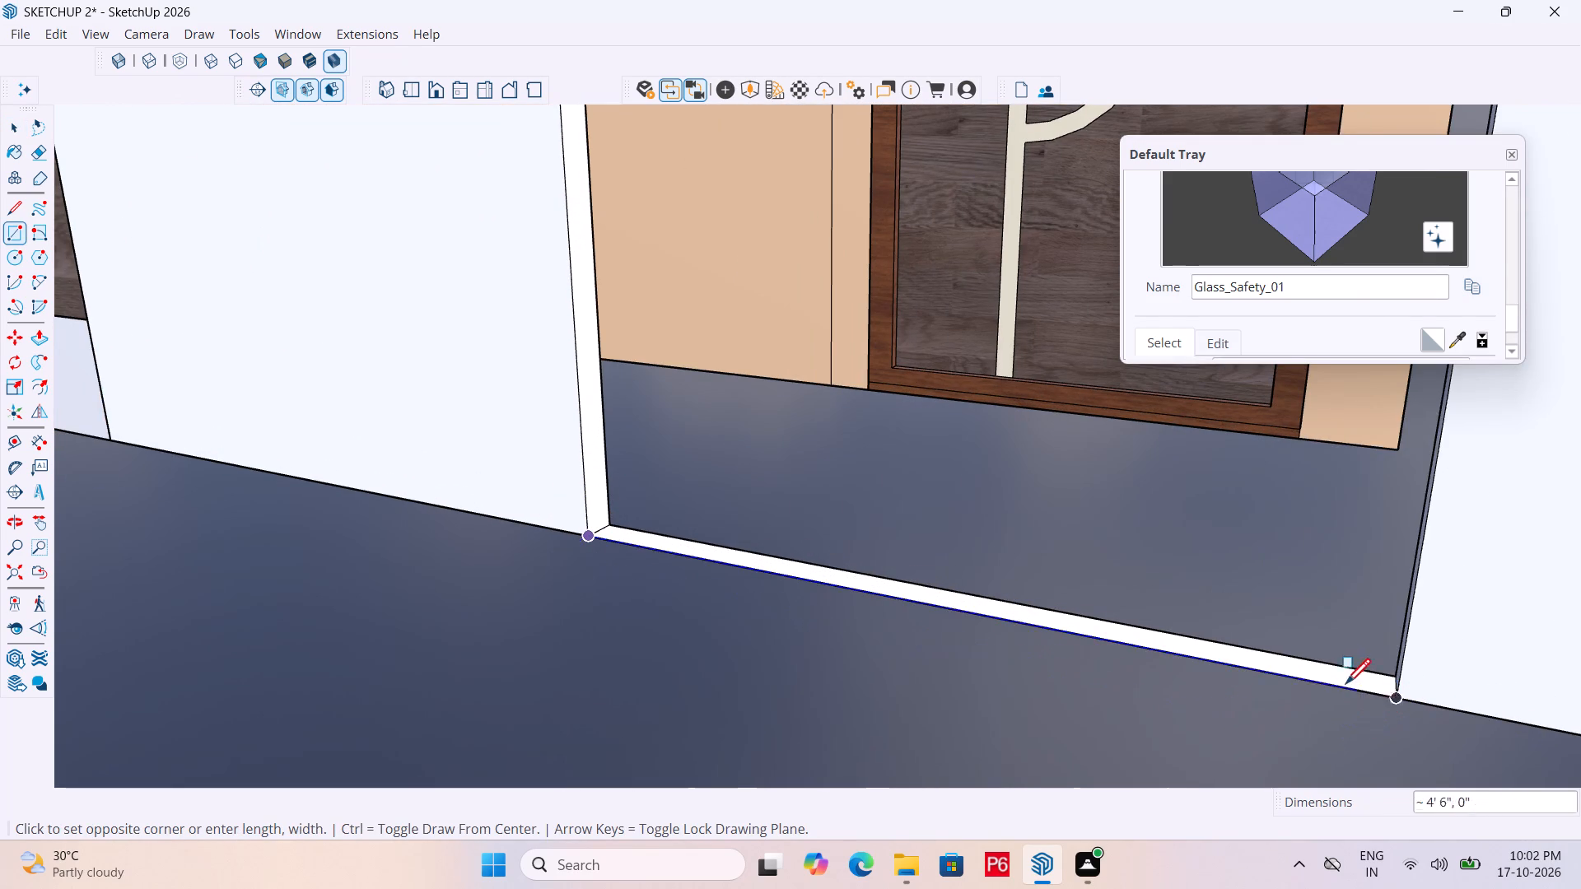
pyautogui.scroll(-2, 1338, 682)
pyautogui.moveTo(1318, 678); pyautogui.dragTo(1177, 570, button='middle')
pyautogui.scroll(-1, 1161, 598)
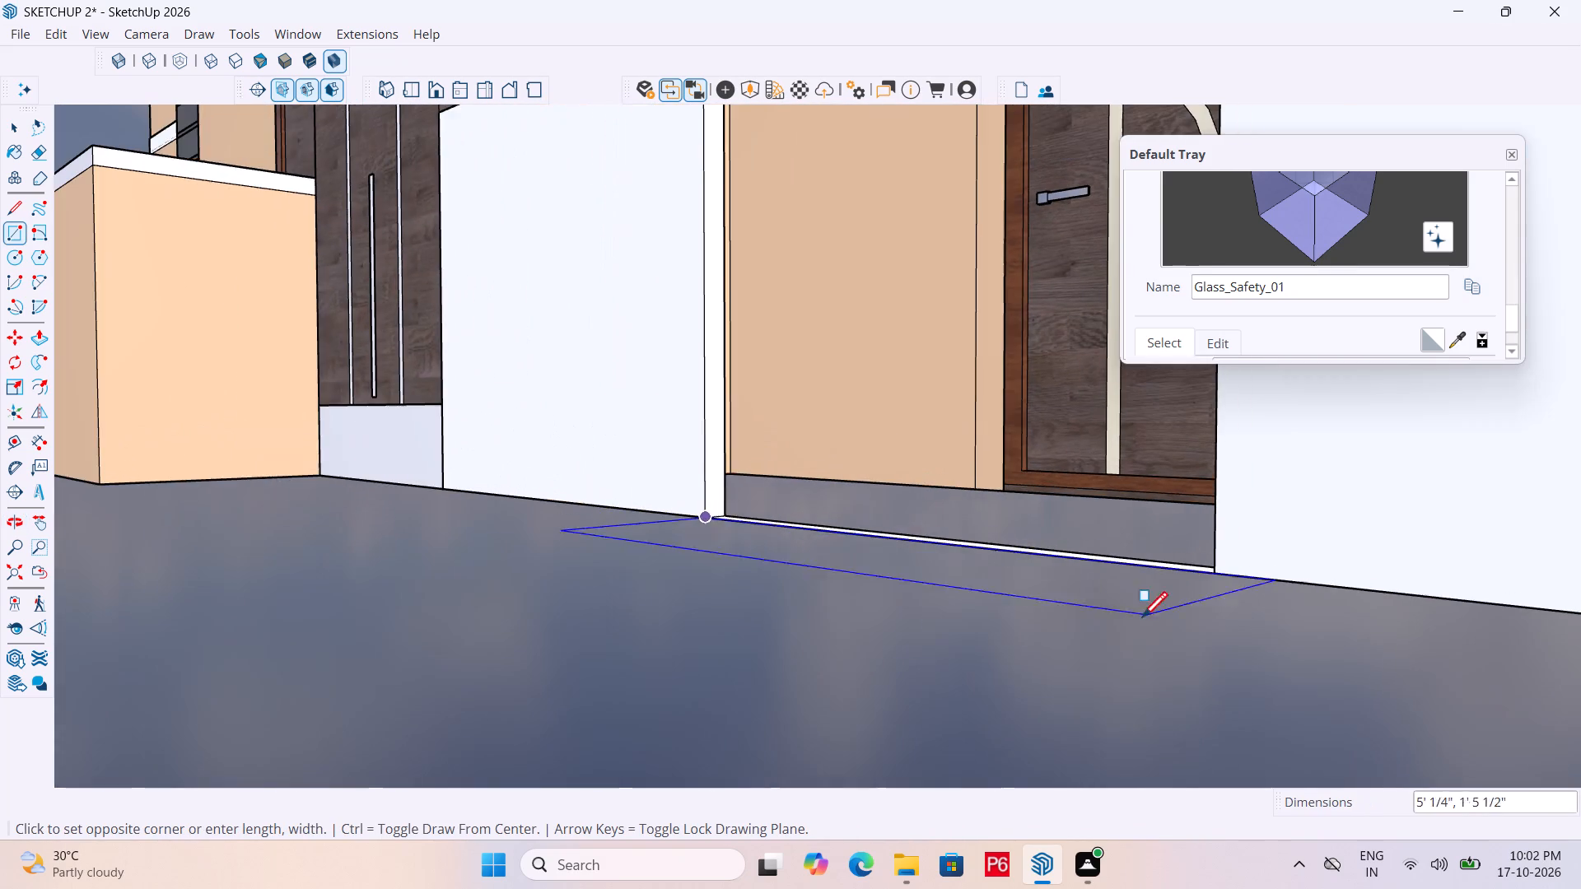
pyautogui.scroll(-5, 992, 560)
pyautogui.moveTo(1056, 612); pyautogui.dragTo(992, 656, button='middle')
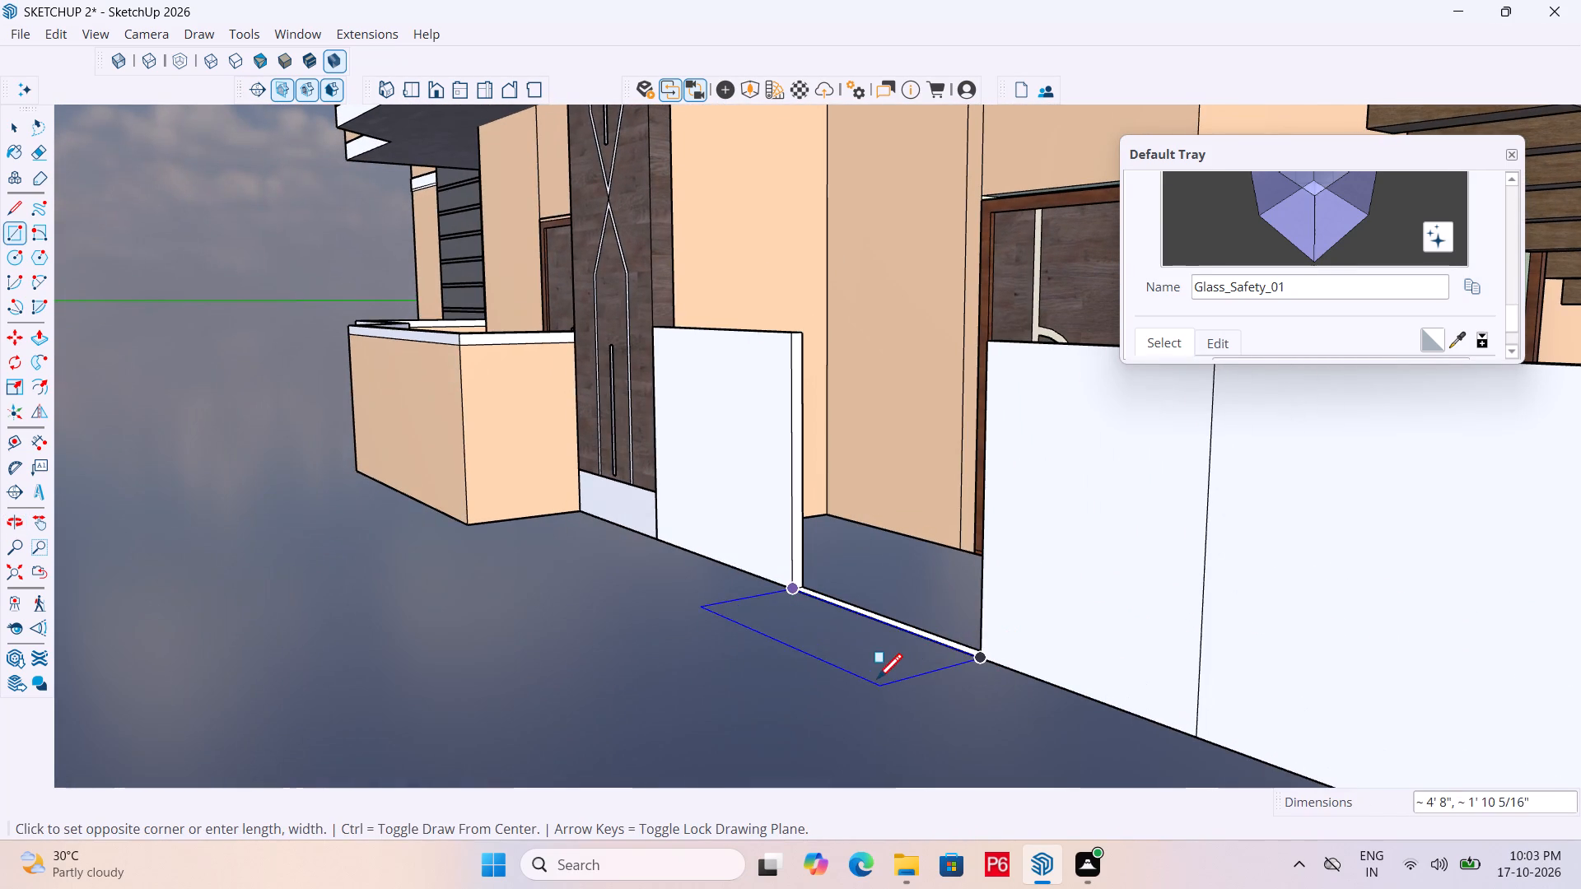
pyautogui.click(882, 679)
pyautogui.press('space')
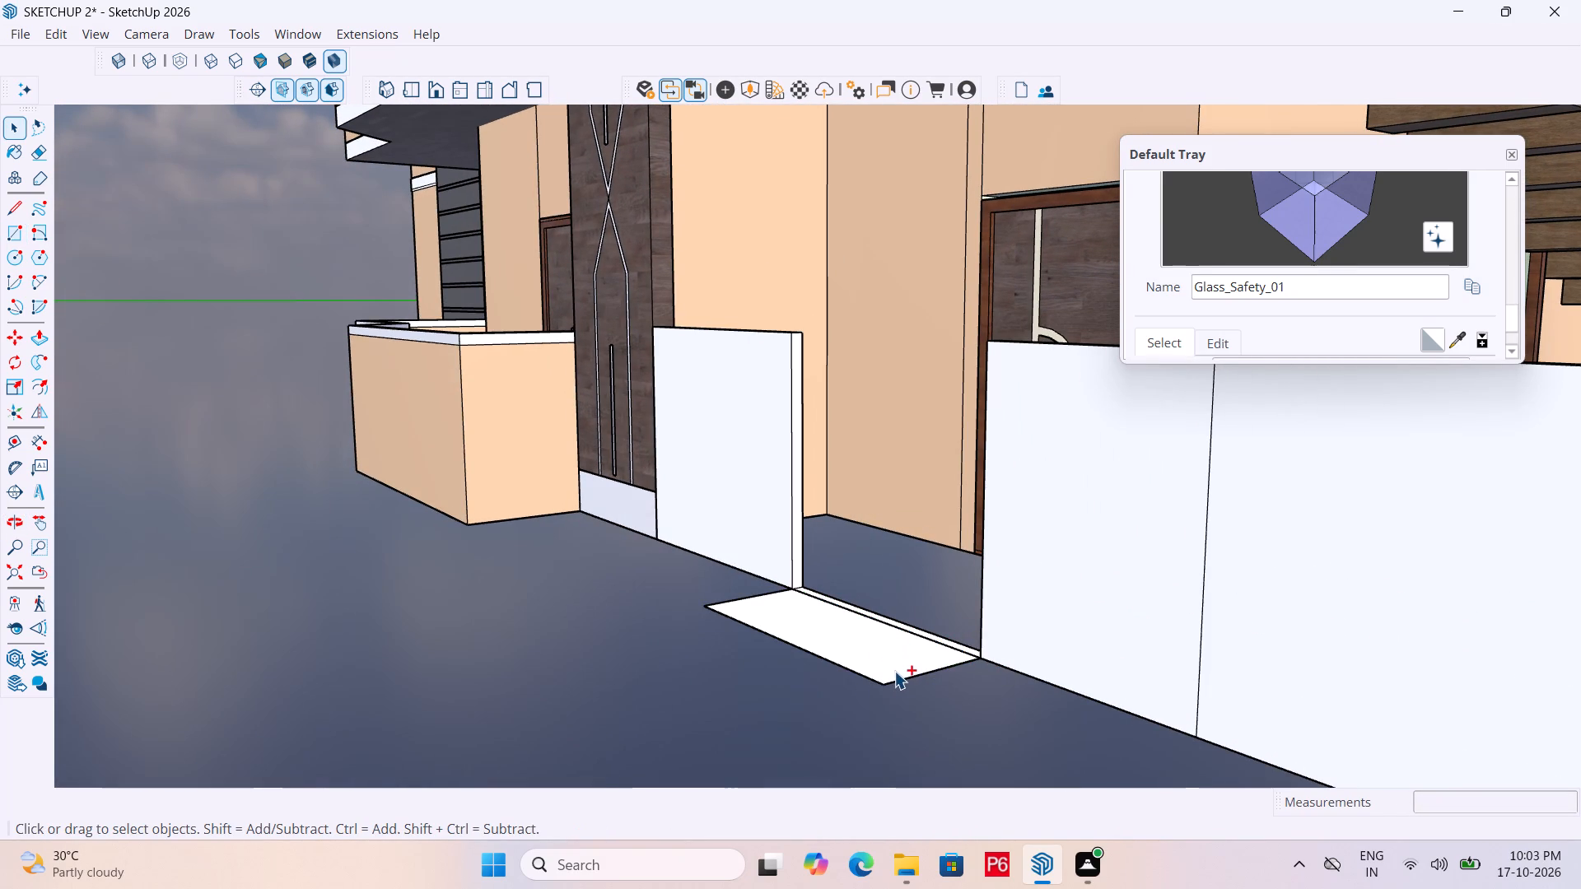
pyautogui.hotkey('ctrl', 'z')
# Draw a 4' by 6" rectangle on the ground outside the wall opening, starting from the opening's lower outer corner on the decorated-column side.
pyautogui.scroll(6, 809, 613)
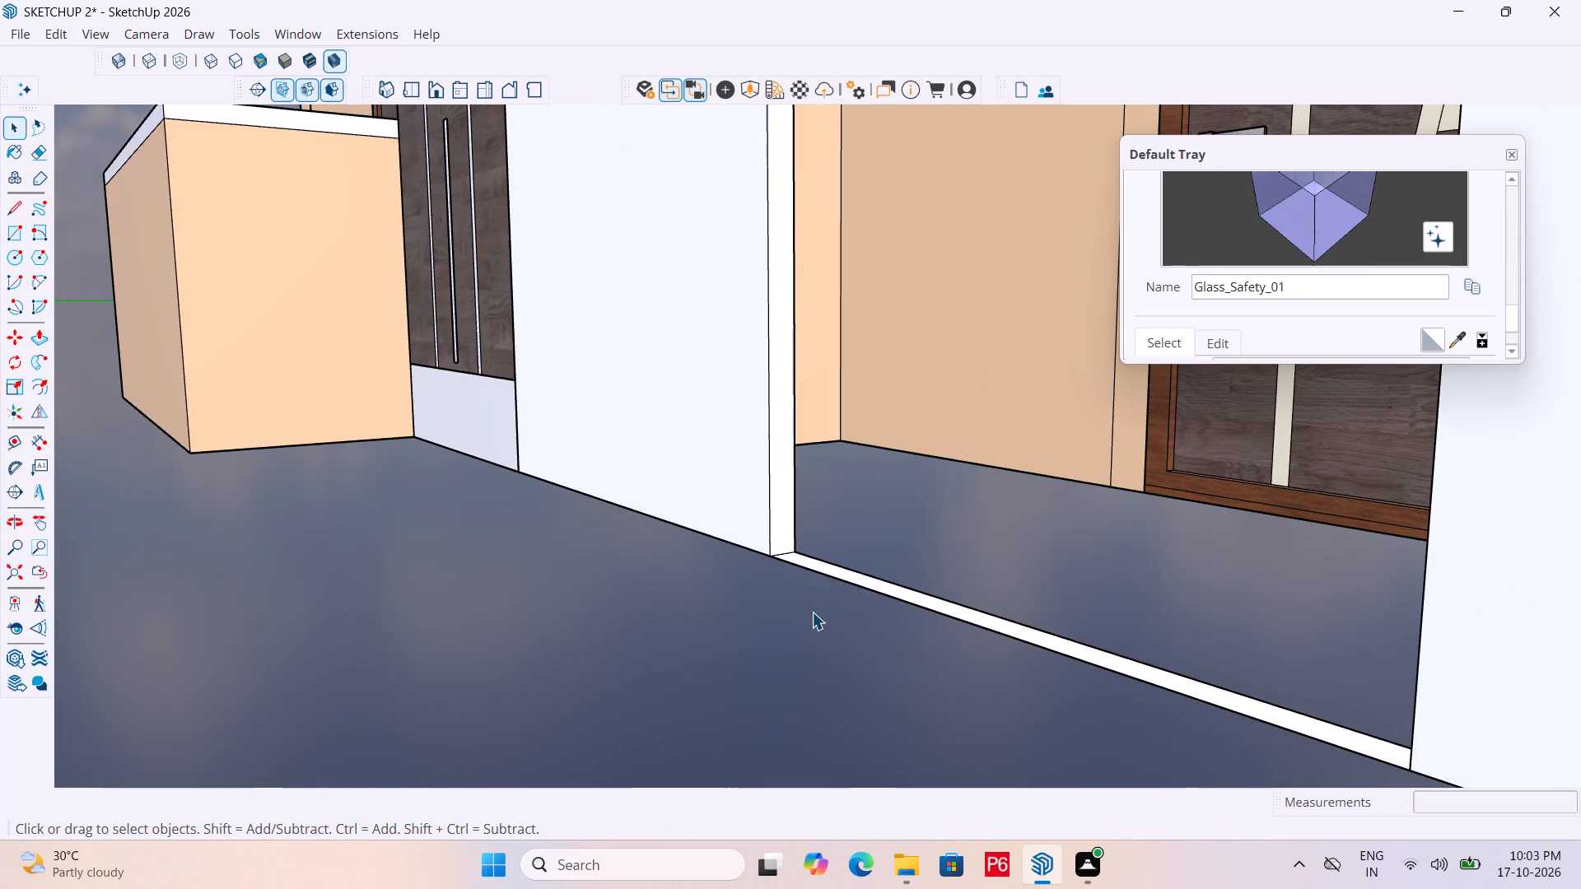
pyautogui.press('r')
pyautogui.click(771, 561)
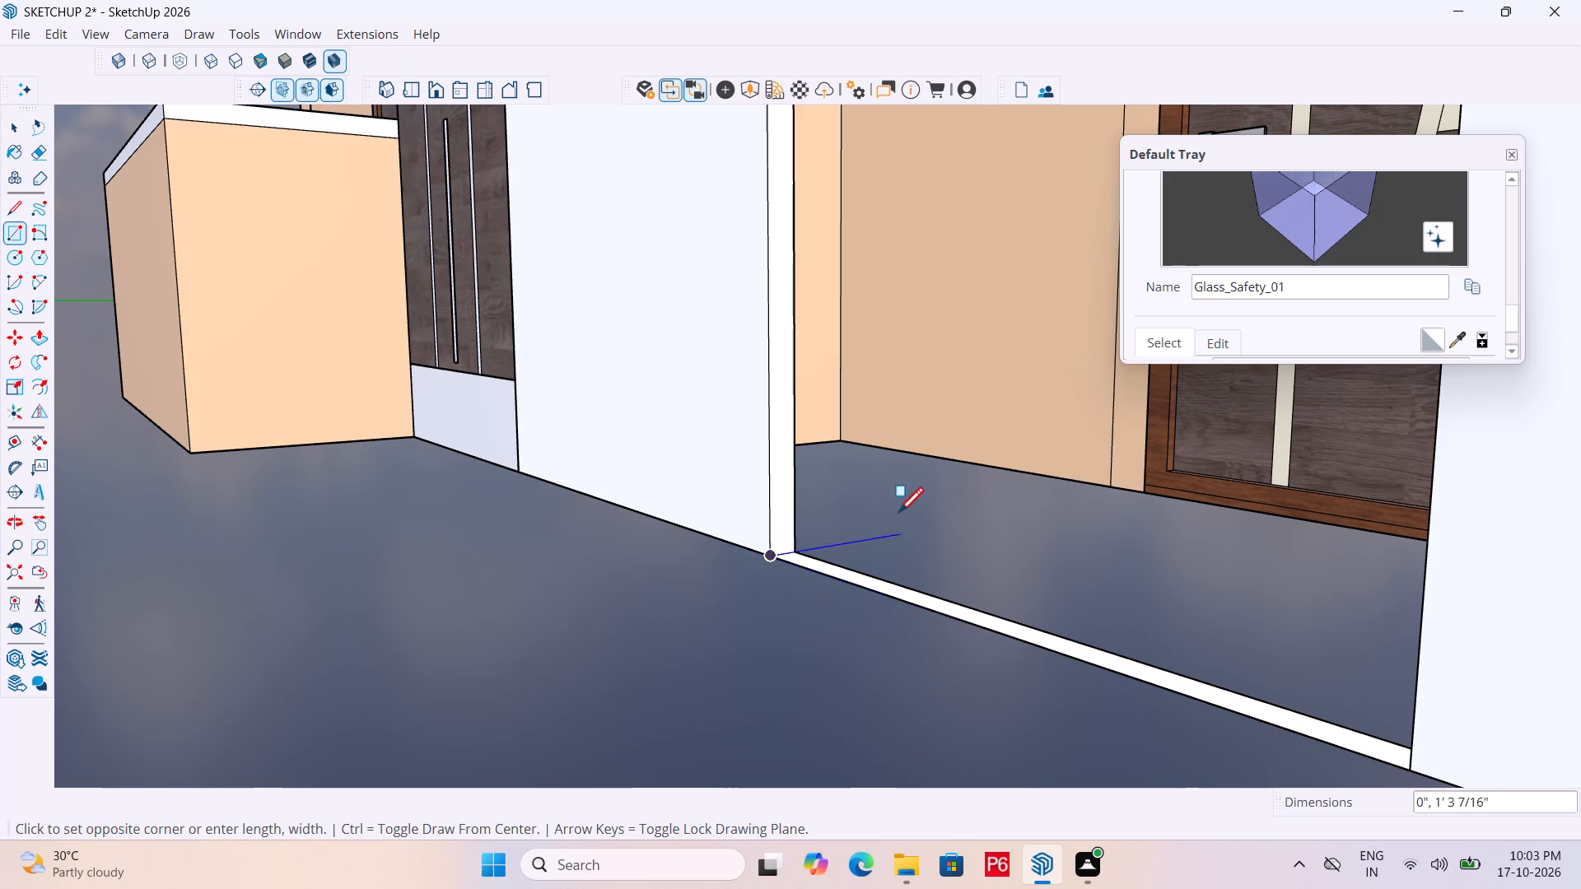
pyautogui.scroll(-5, 898, 512)
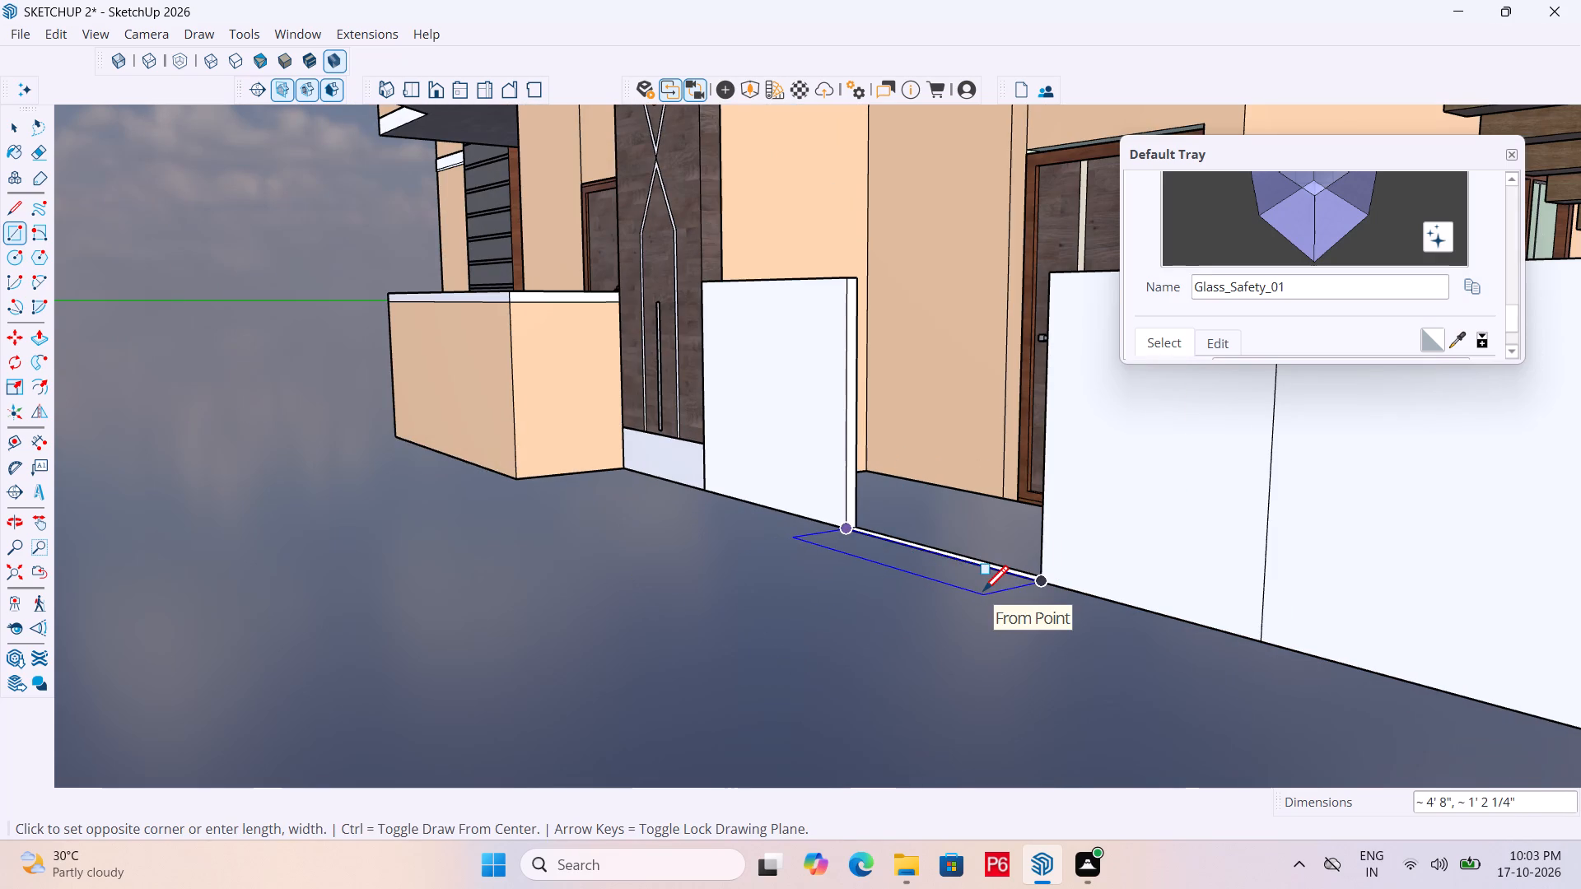
pyautogui.write("4'")
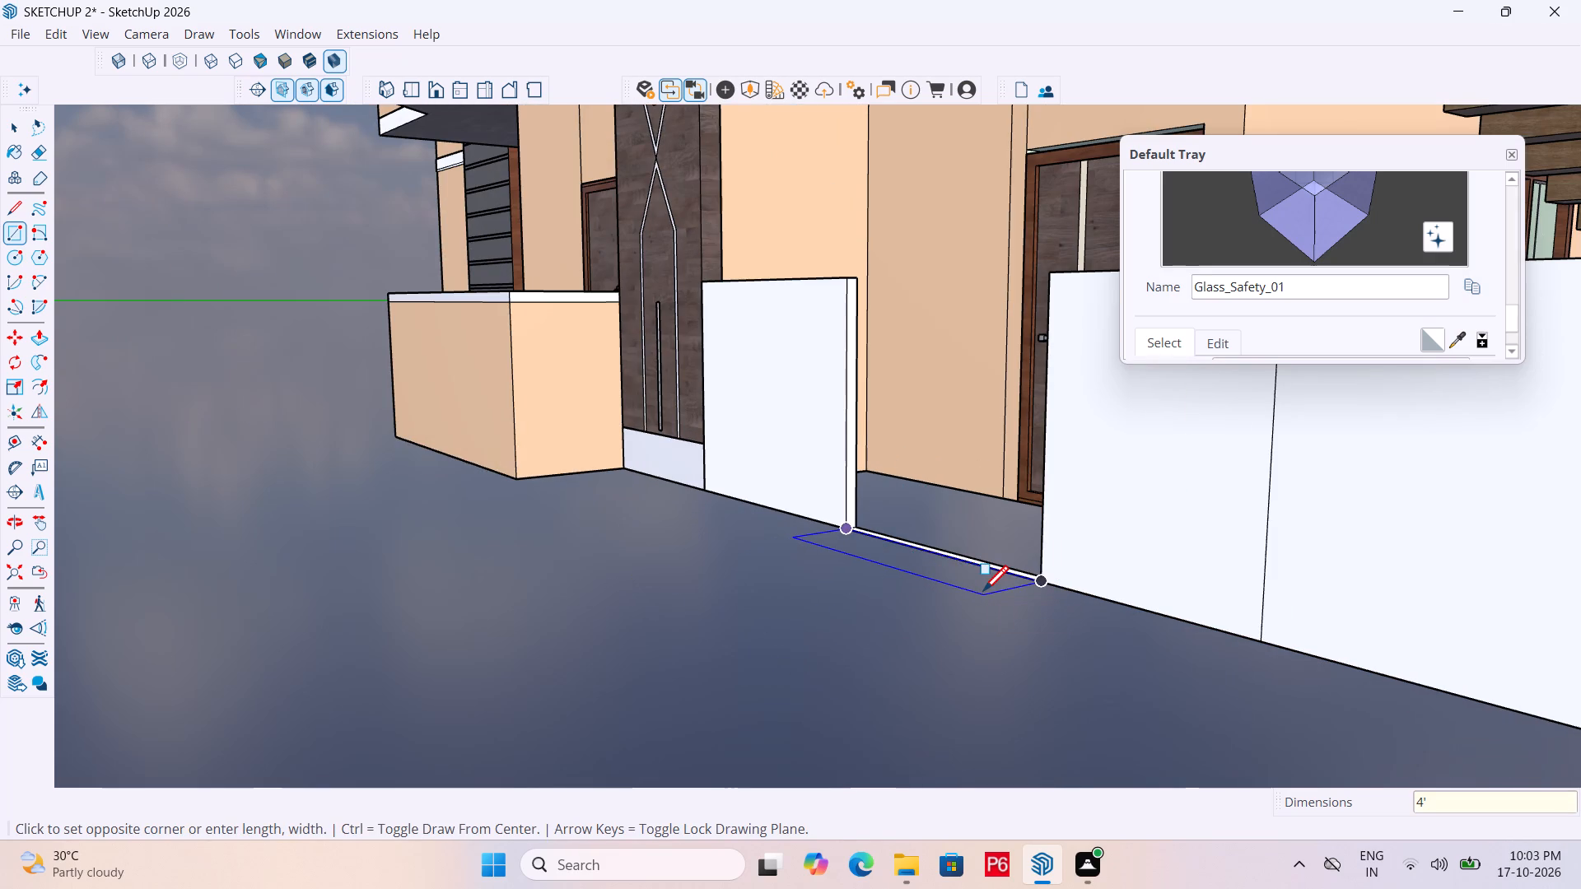
pyautogui.write(',6"')
pyautogui.press('Return')
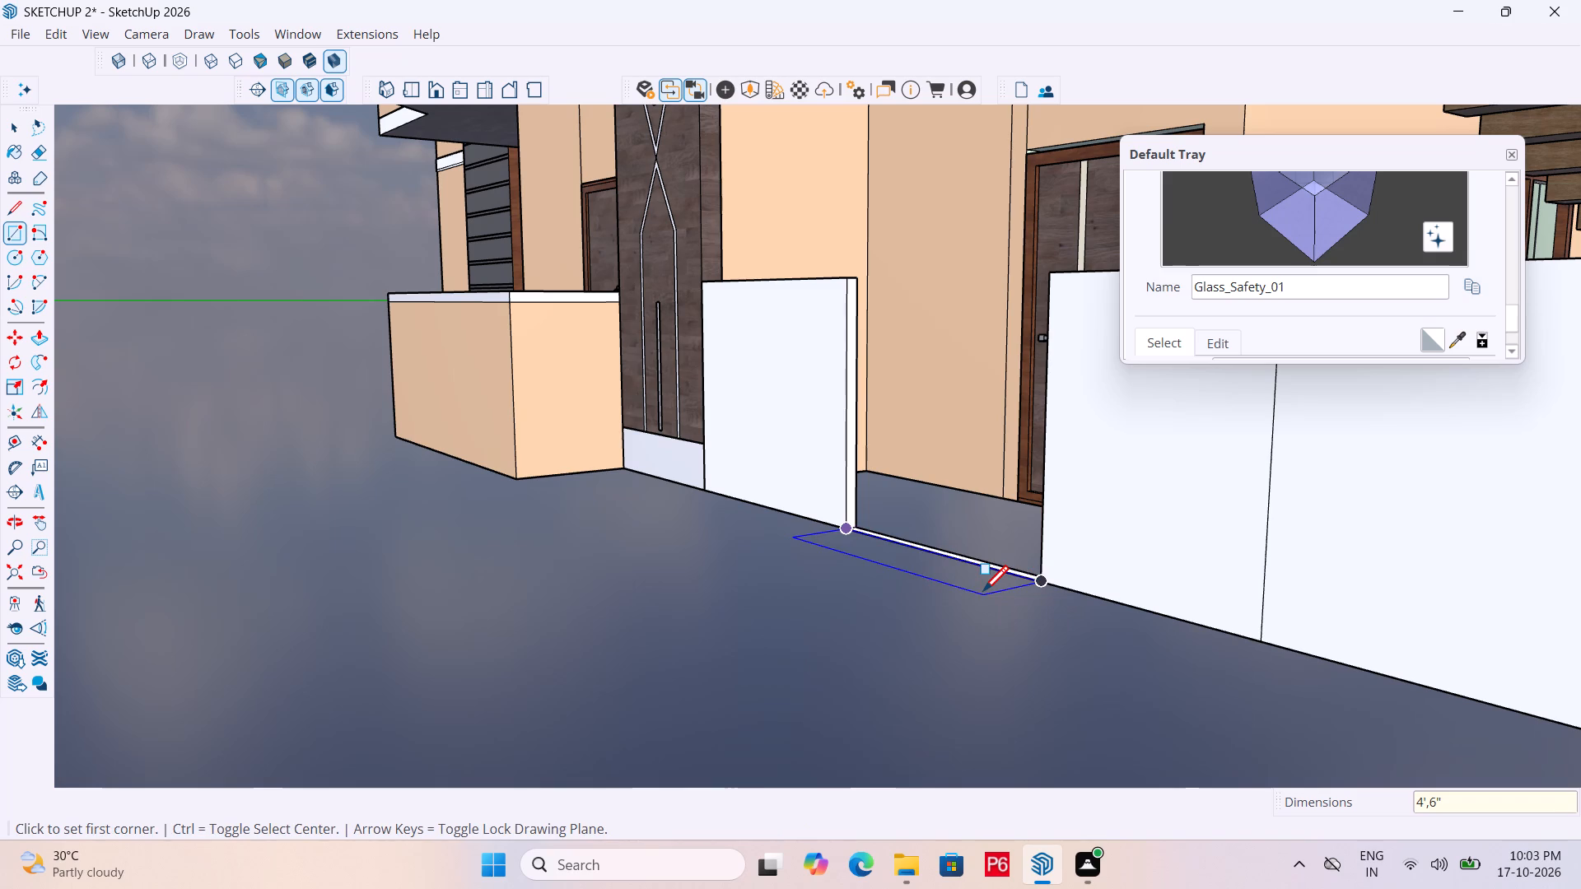
pyautogui.moveTo(963, 630); pyautogui.dragTo(963, 709, button='middle')
pyautogui.press('space')
# Make a group of the 4' by 6" rectangle outside the wall opening, including its edges.
pyautogui.scroll(5, 964, 710)
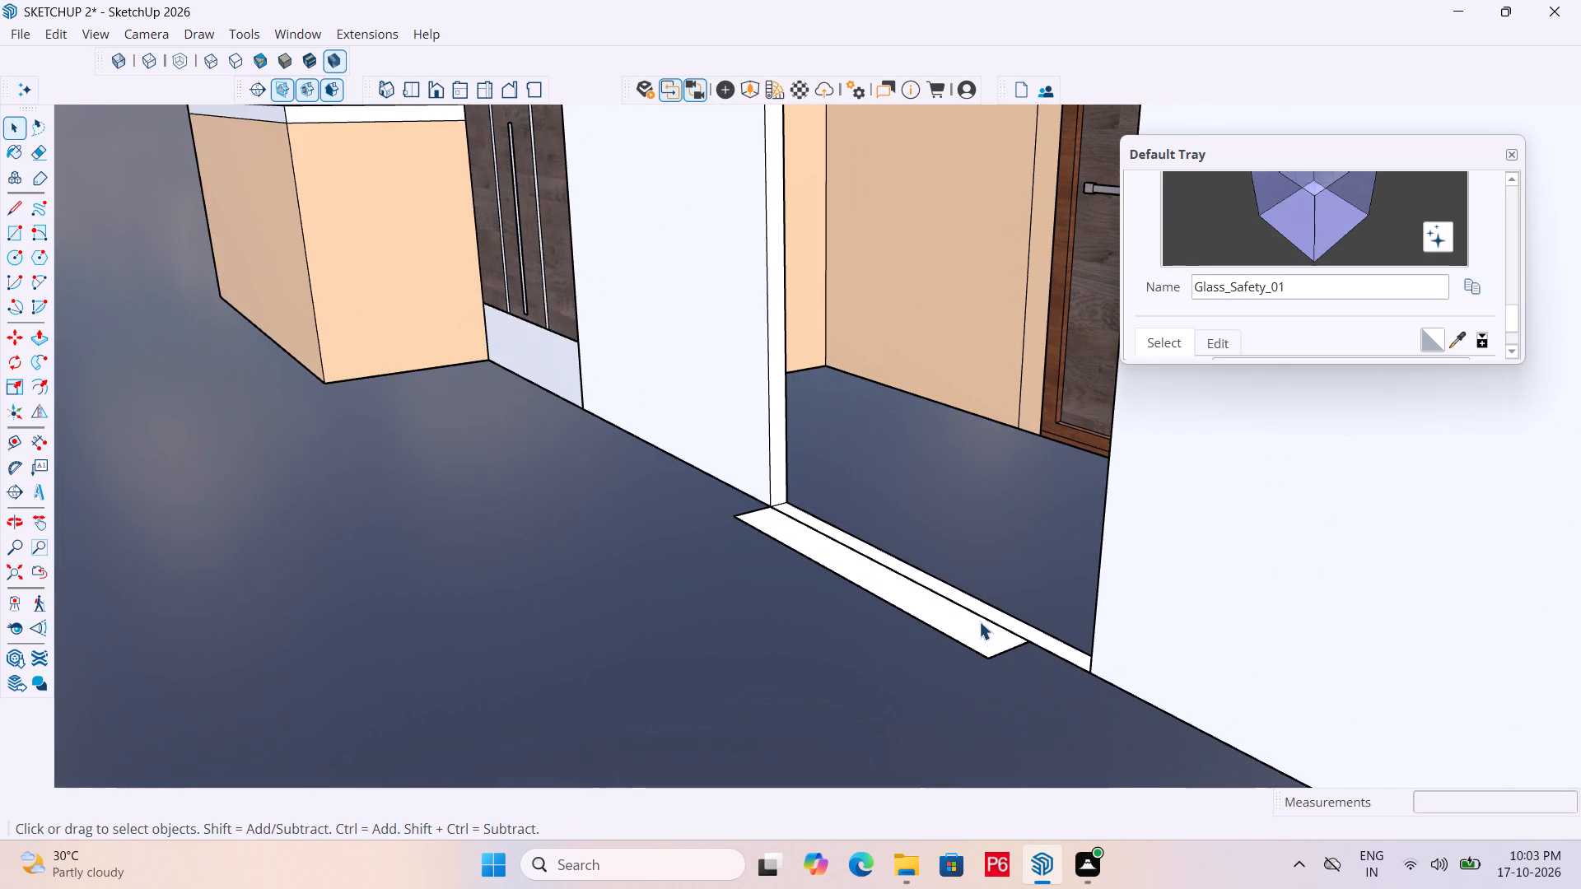
pyautogui.click(954, 636)
pyautogui.doubleClick(959, 629)
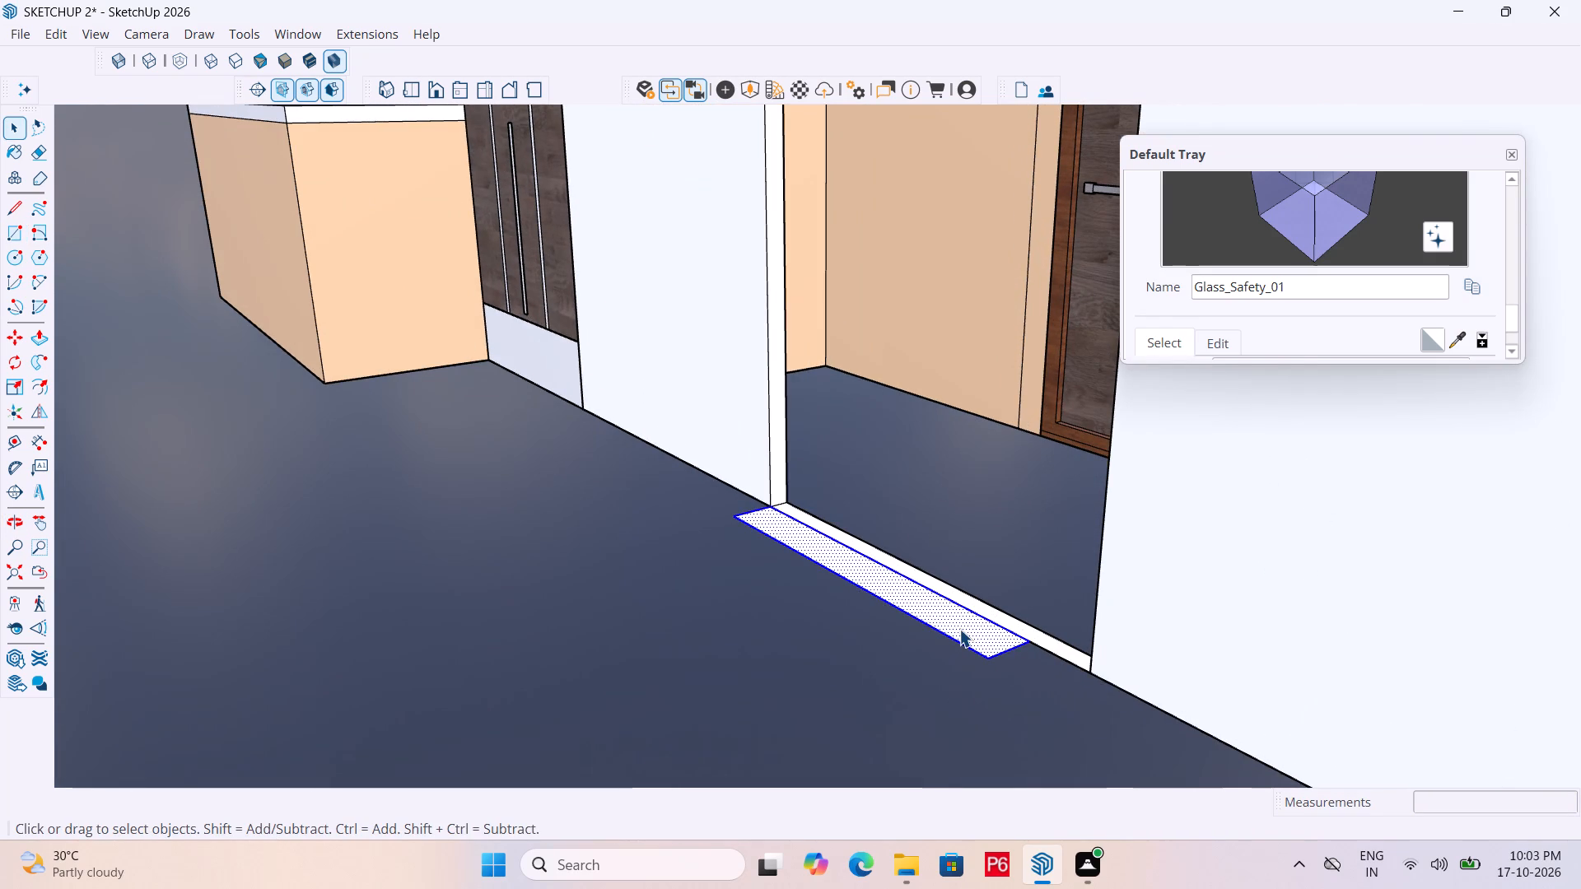
pyautogui.rightClick(959, 629)
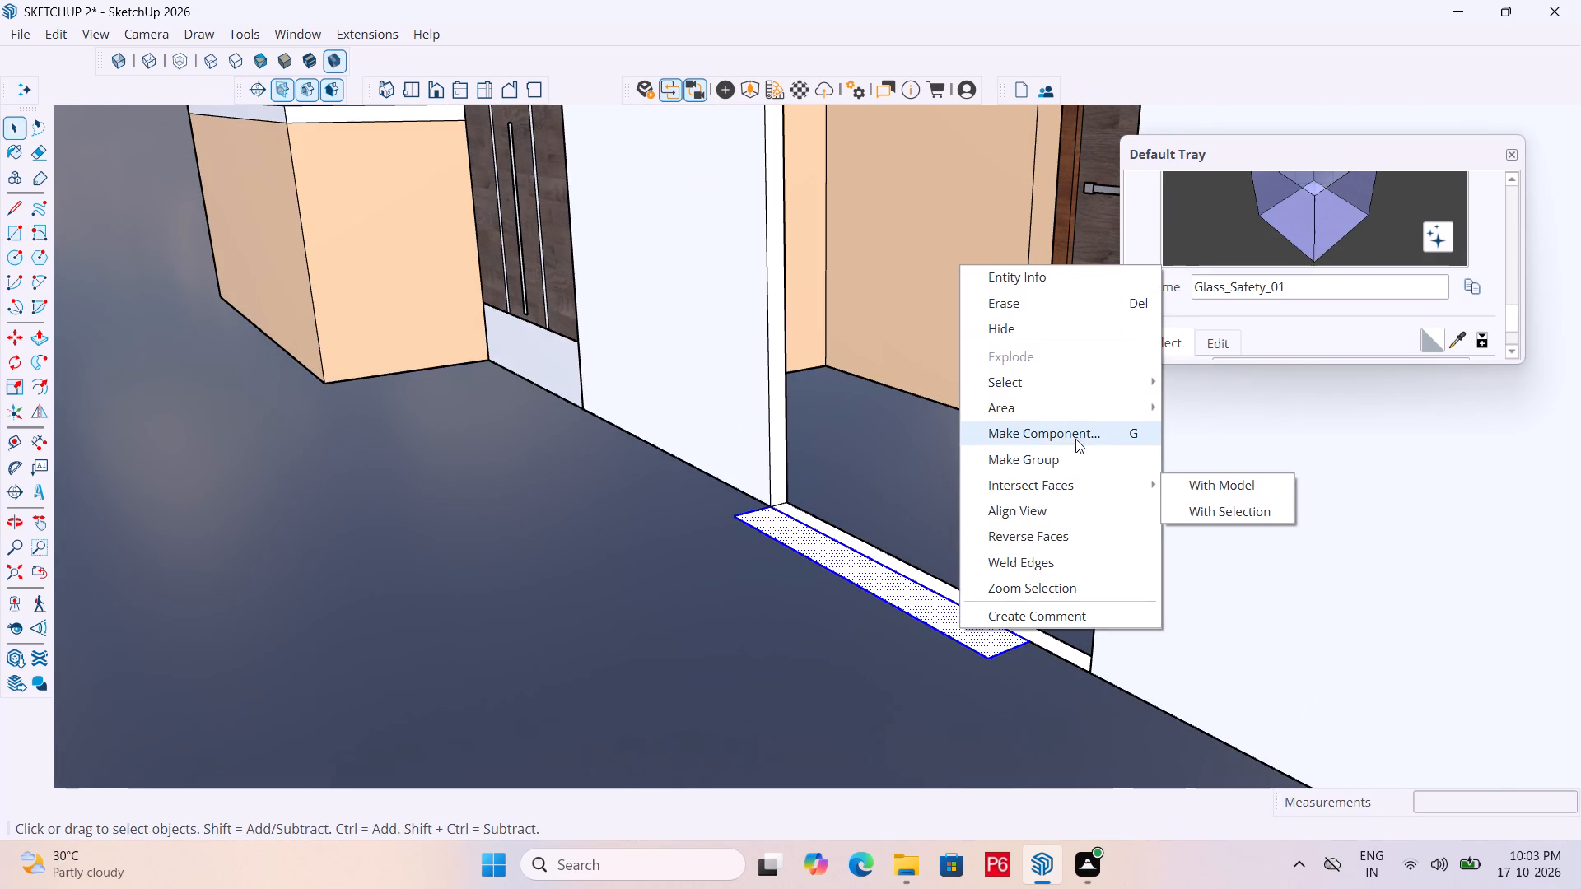
pyautogui.click(1074, 455)
# Inside the rectangle's group, push/pull the face 6" downward to form a solid step block.
pyautogui.press('space')
pyautogui.doubleClick(953, 626)
pyautogui.doubleClick(957, 623)
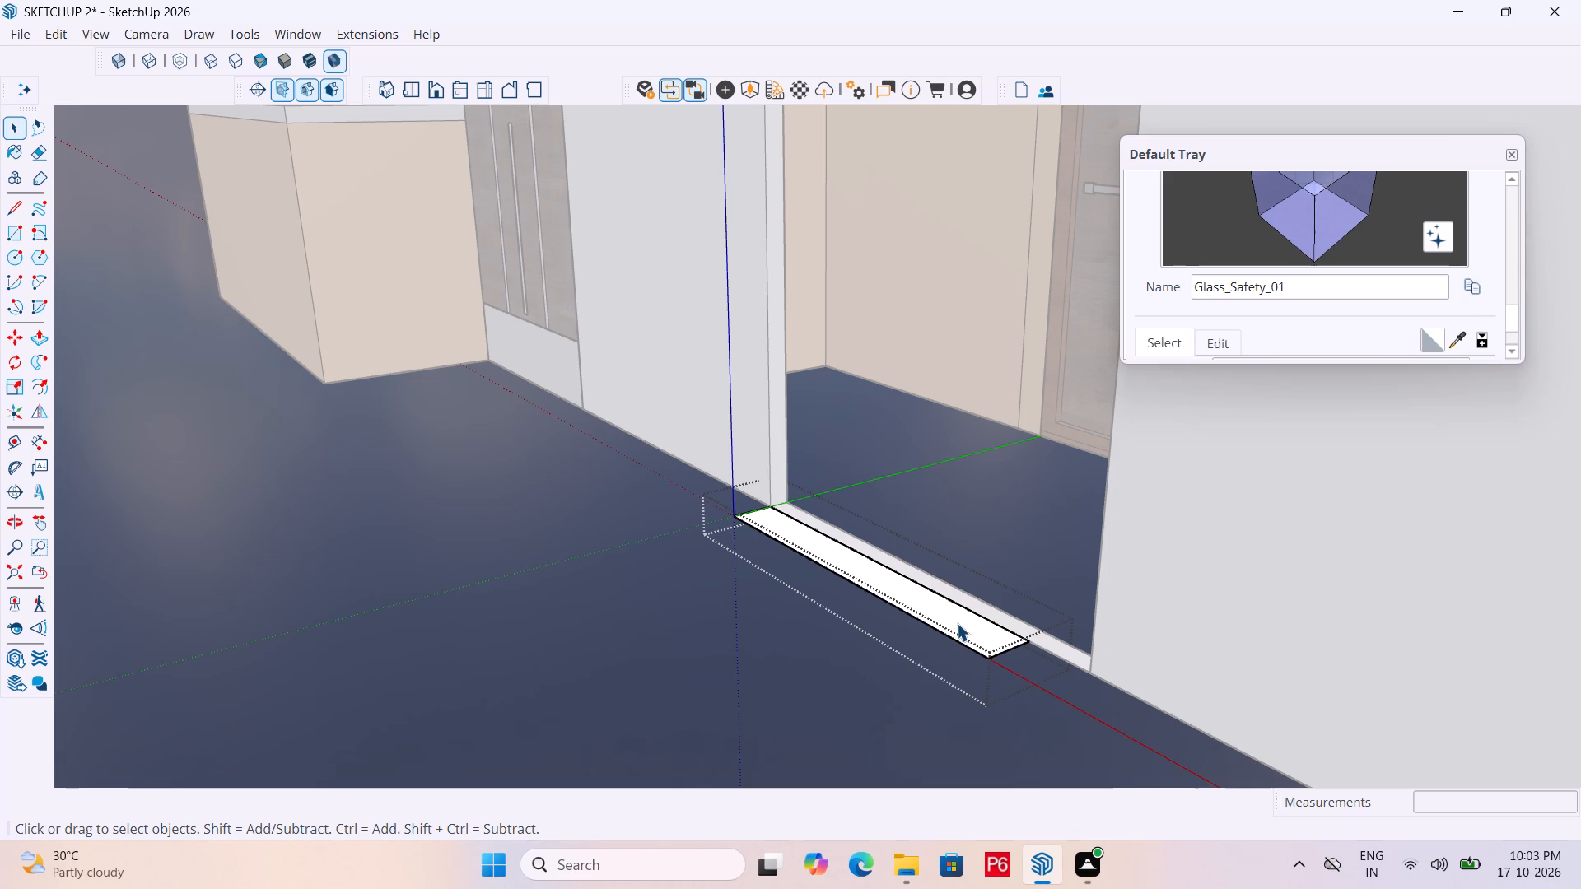
pyautogui.moveTo(1042, 649); pyautogui.dragTo(1093, 683, button='middle')
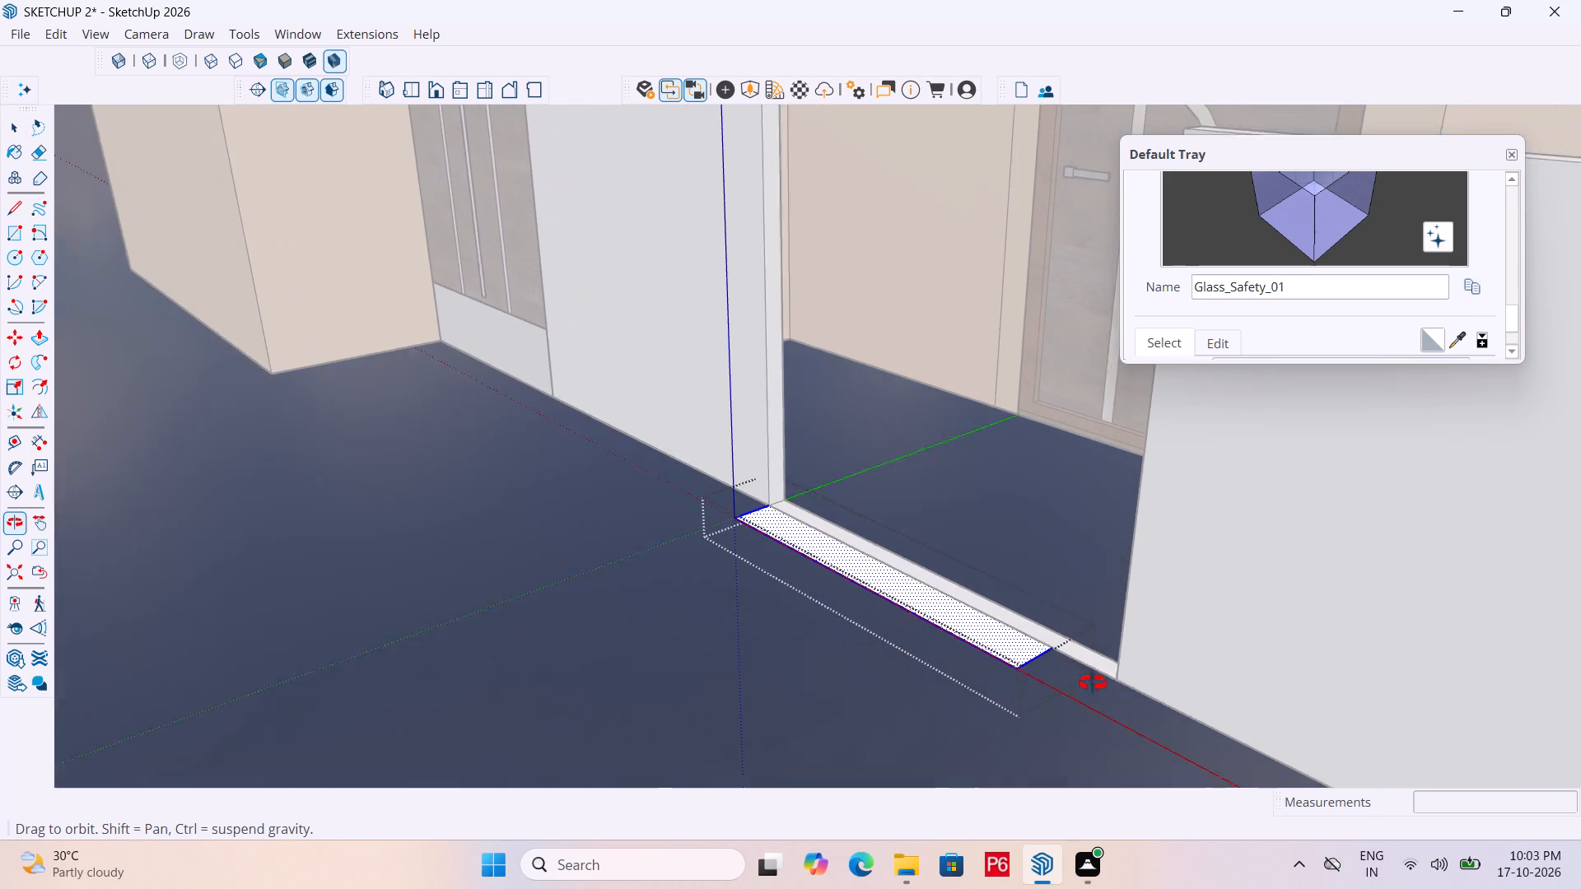
pyautogui.moveTo(1093, 683); pyautogui.dragTo(1099, 687, button='middle')
pyautogui.scroll(-3, 741, 527)
pyautogui.scroll(5, 1032, 623)
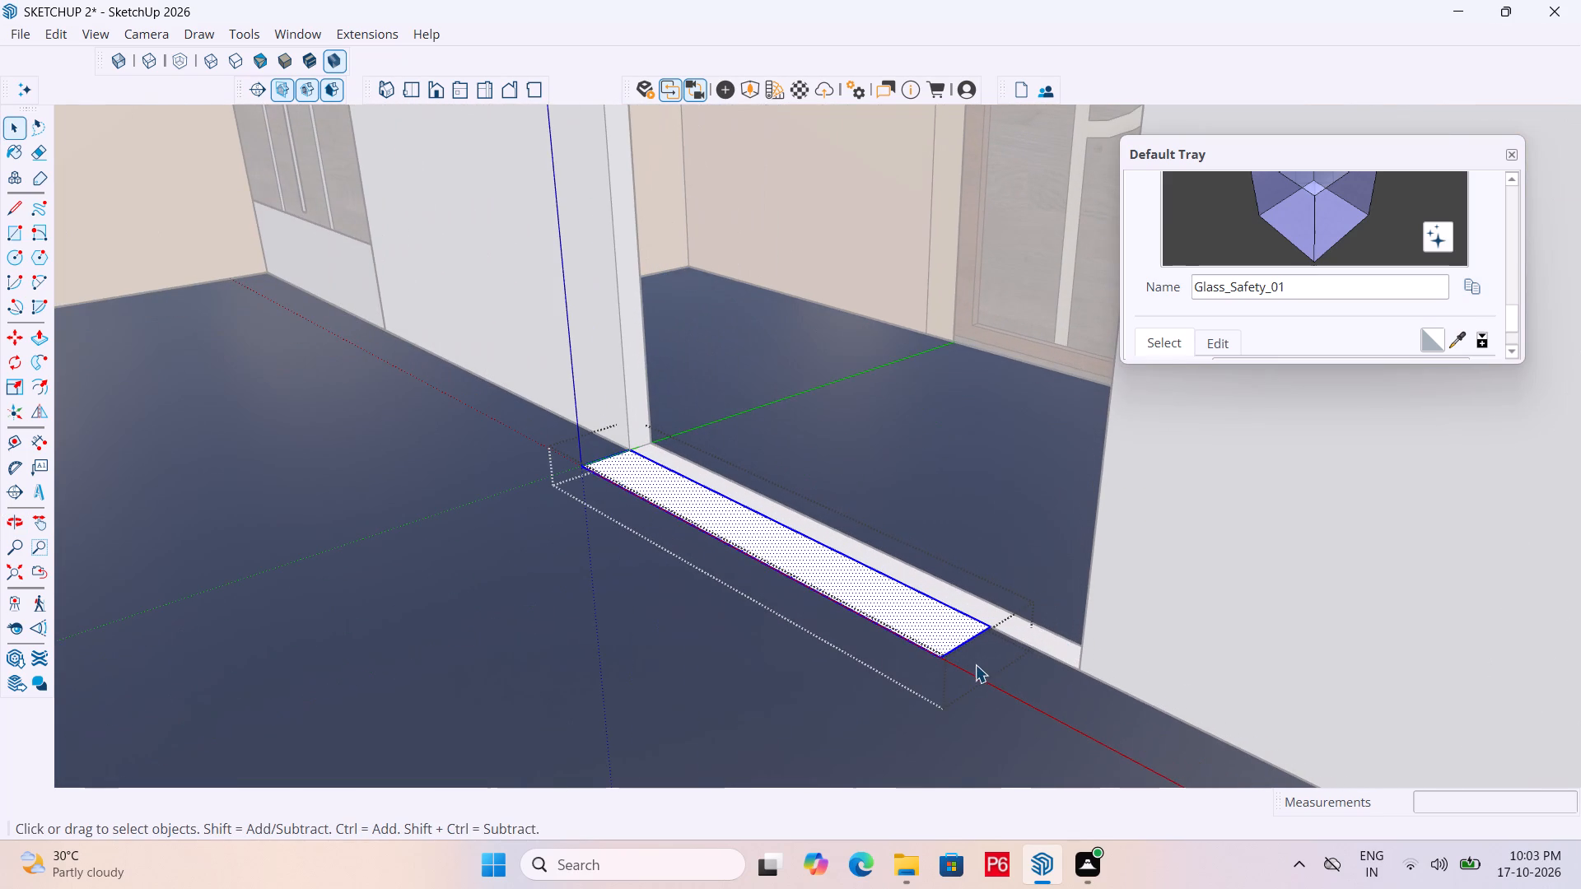
pyautogui.press('p')
pyautogui.moveTo(954, 662); pyautogui.dragTo(984, 509, button='middle')
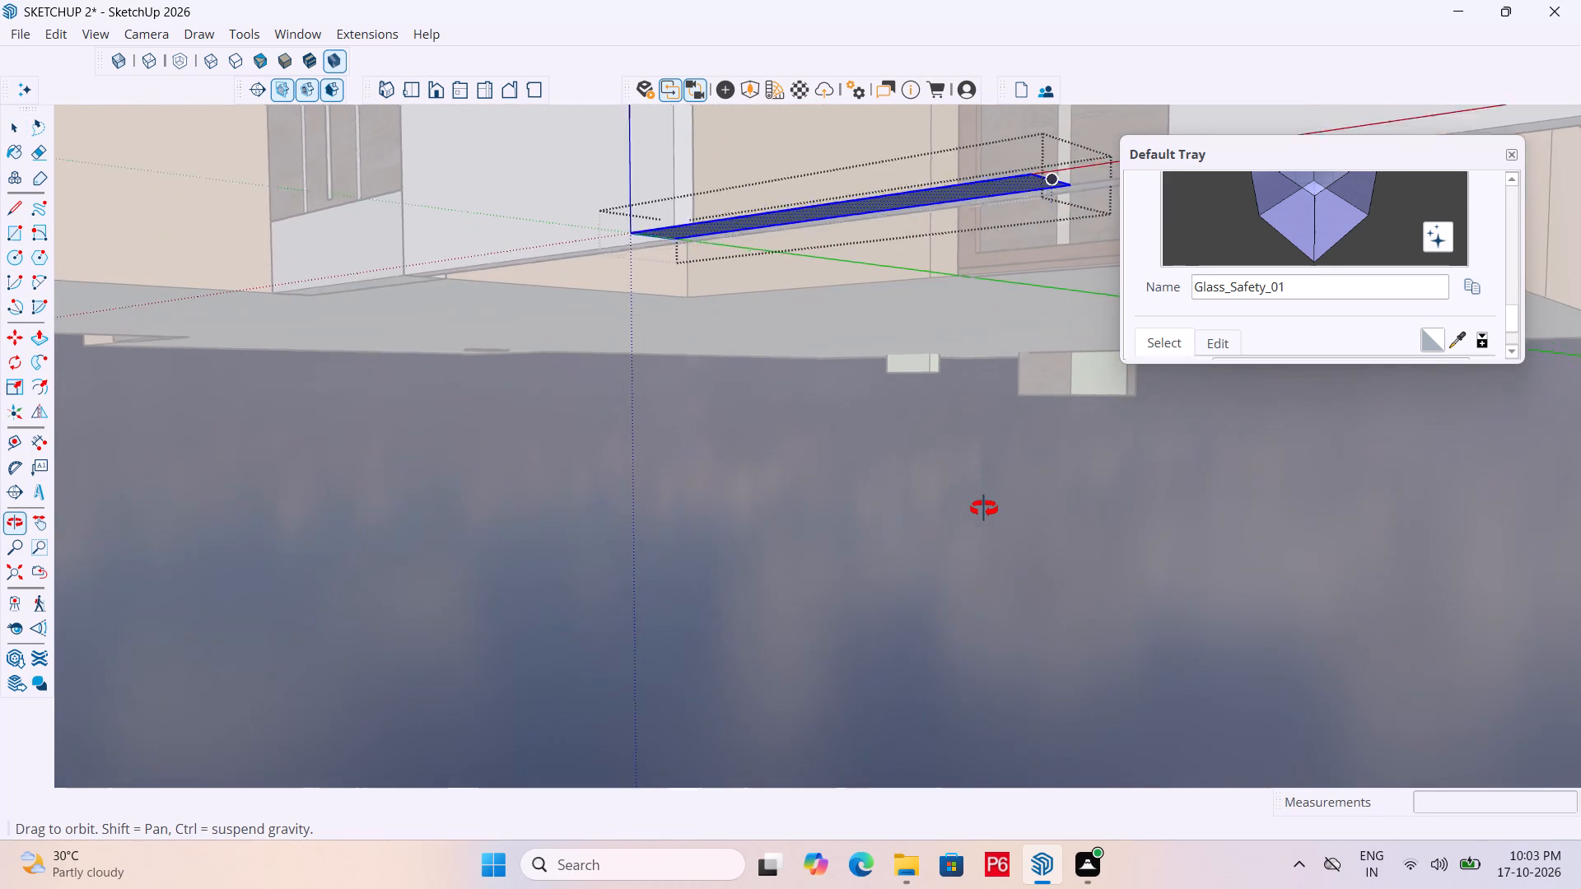
pyautogui.moveTo(984, 509); pyautogui.dragTo(984, 505, button='middle')
pyautogui.scroll(3, 852, 202)
pyautogui.click(950, 172)
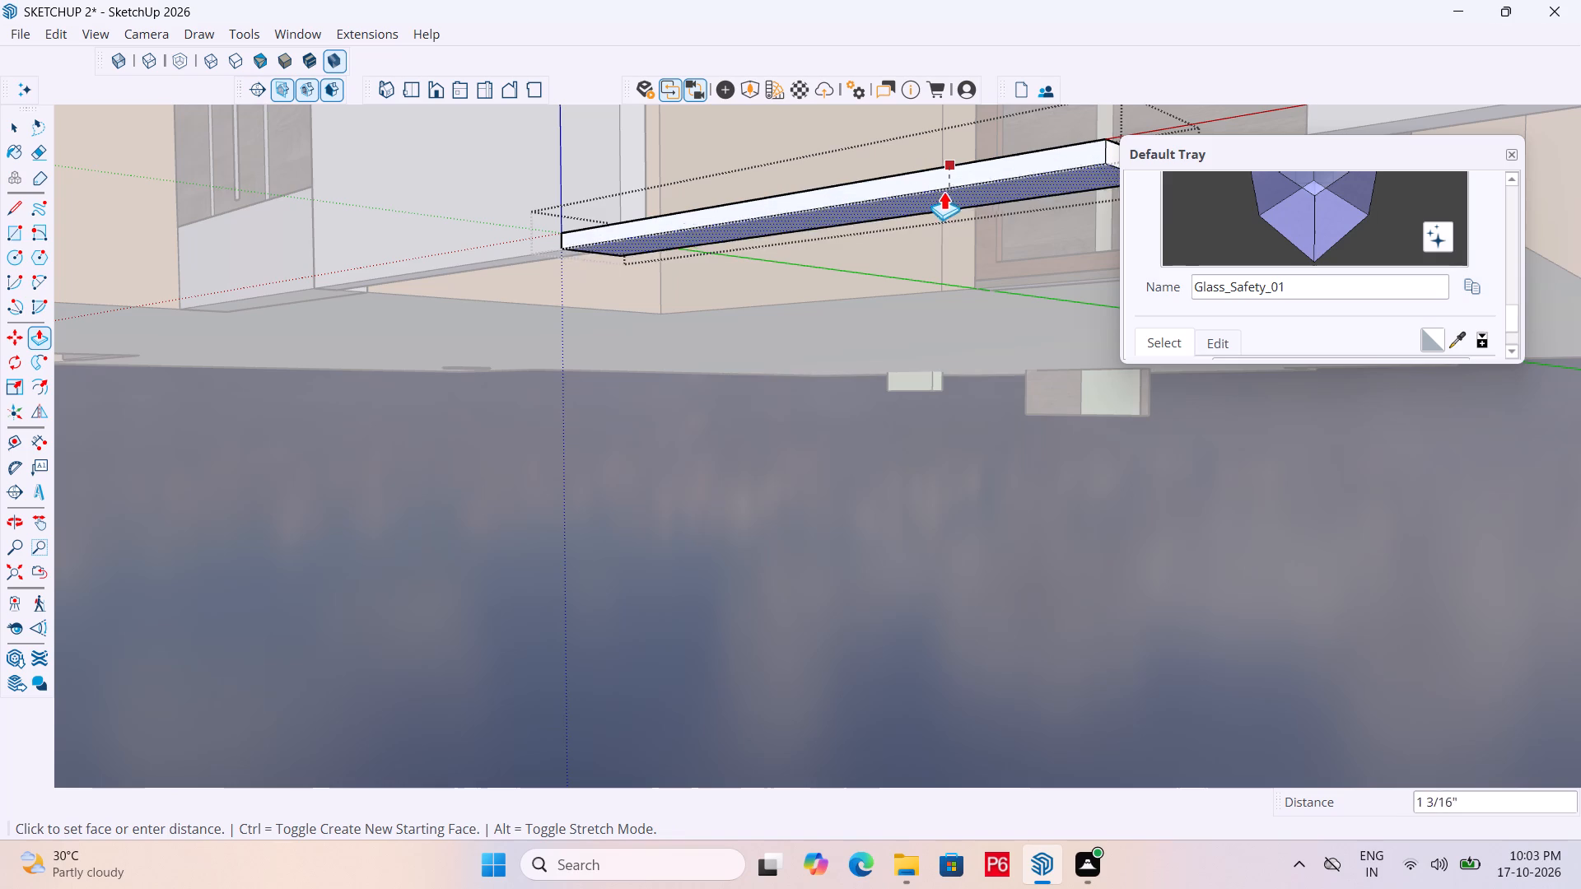
pyautogui.press('6')
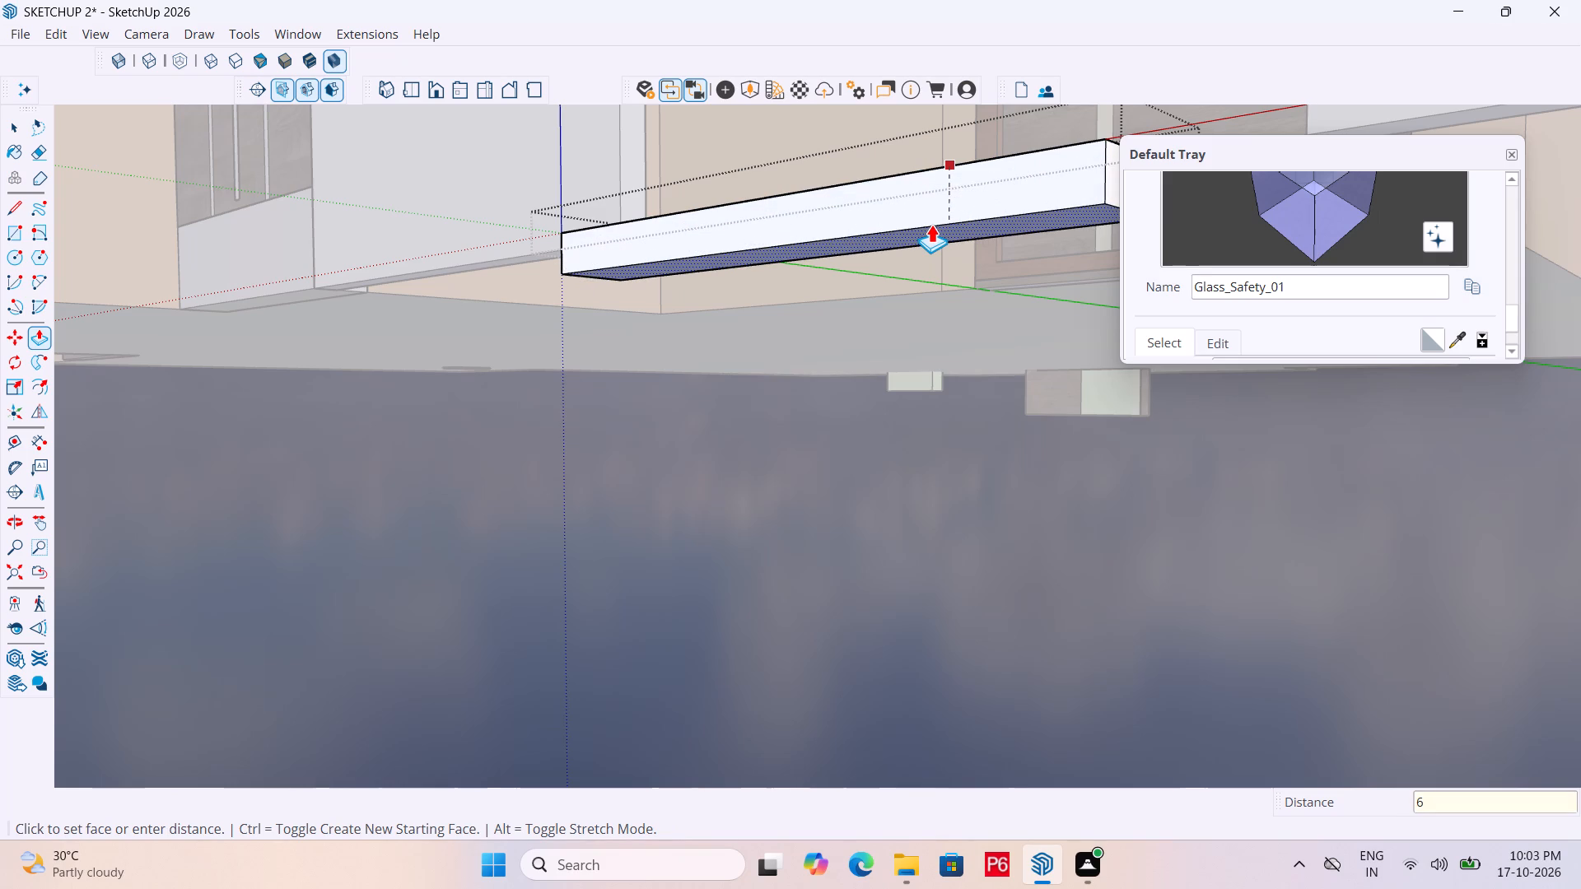
pyautogui.hotkey('shift', '"')
pyautogui.press('Return')
# Extend the block's short end face about 8 3/16" to the far edge of the wall opening, and exit the group.
pyautogui.scroll(-2, 801, 290)
pyautogui.moveTo(793, 299); pyautogui.dragTo(637, 498, button='middle')
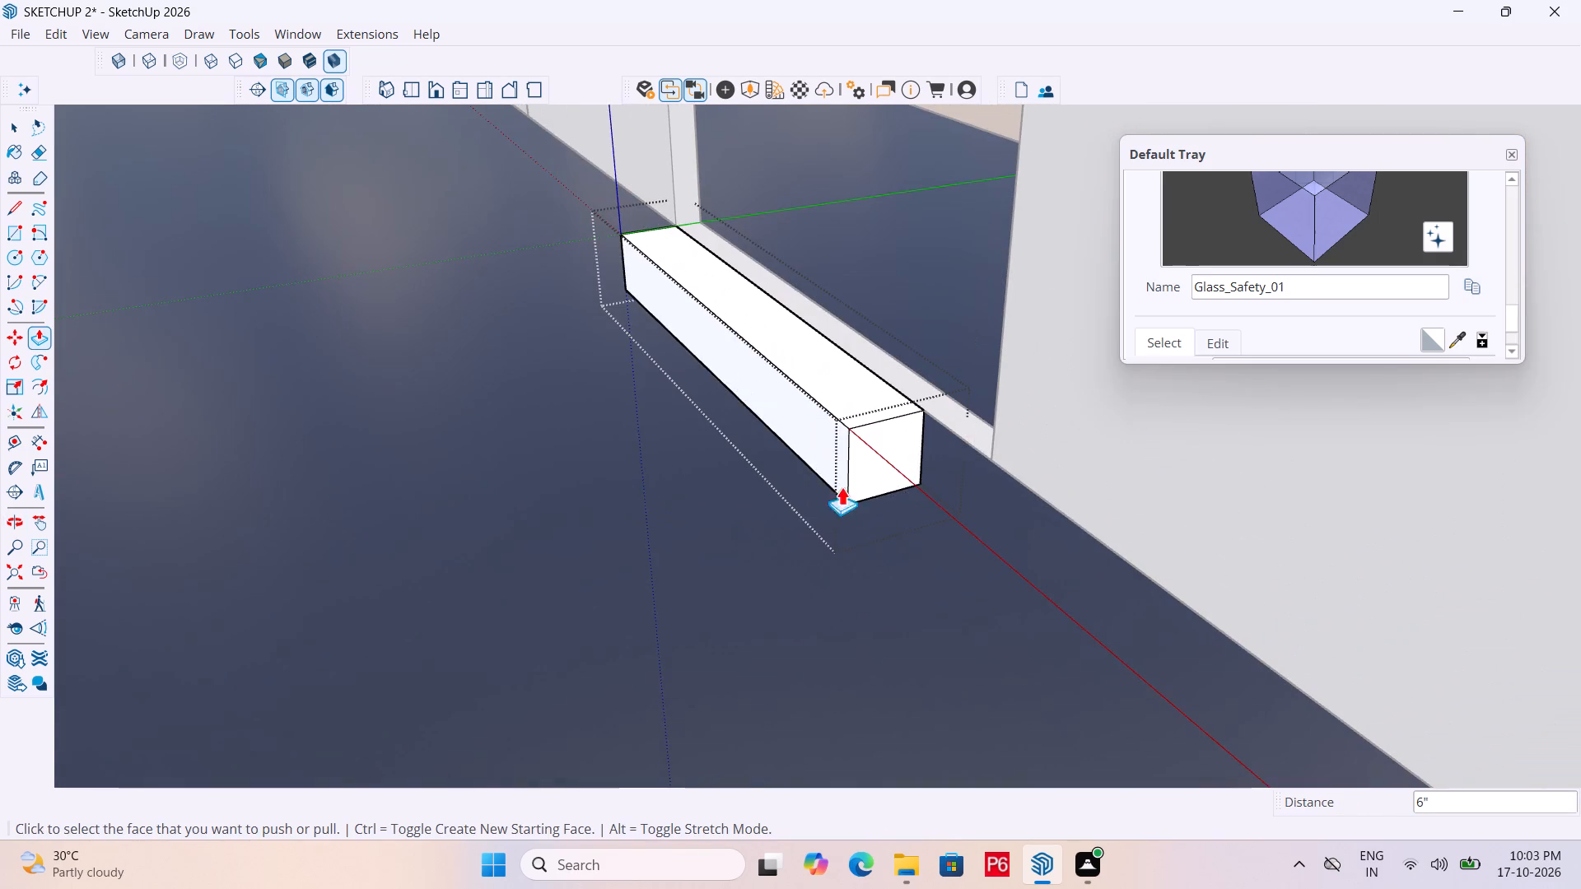
pyautogui.scroll(3, 902, 459)
pyautogui.click(887, 453)
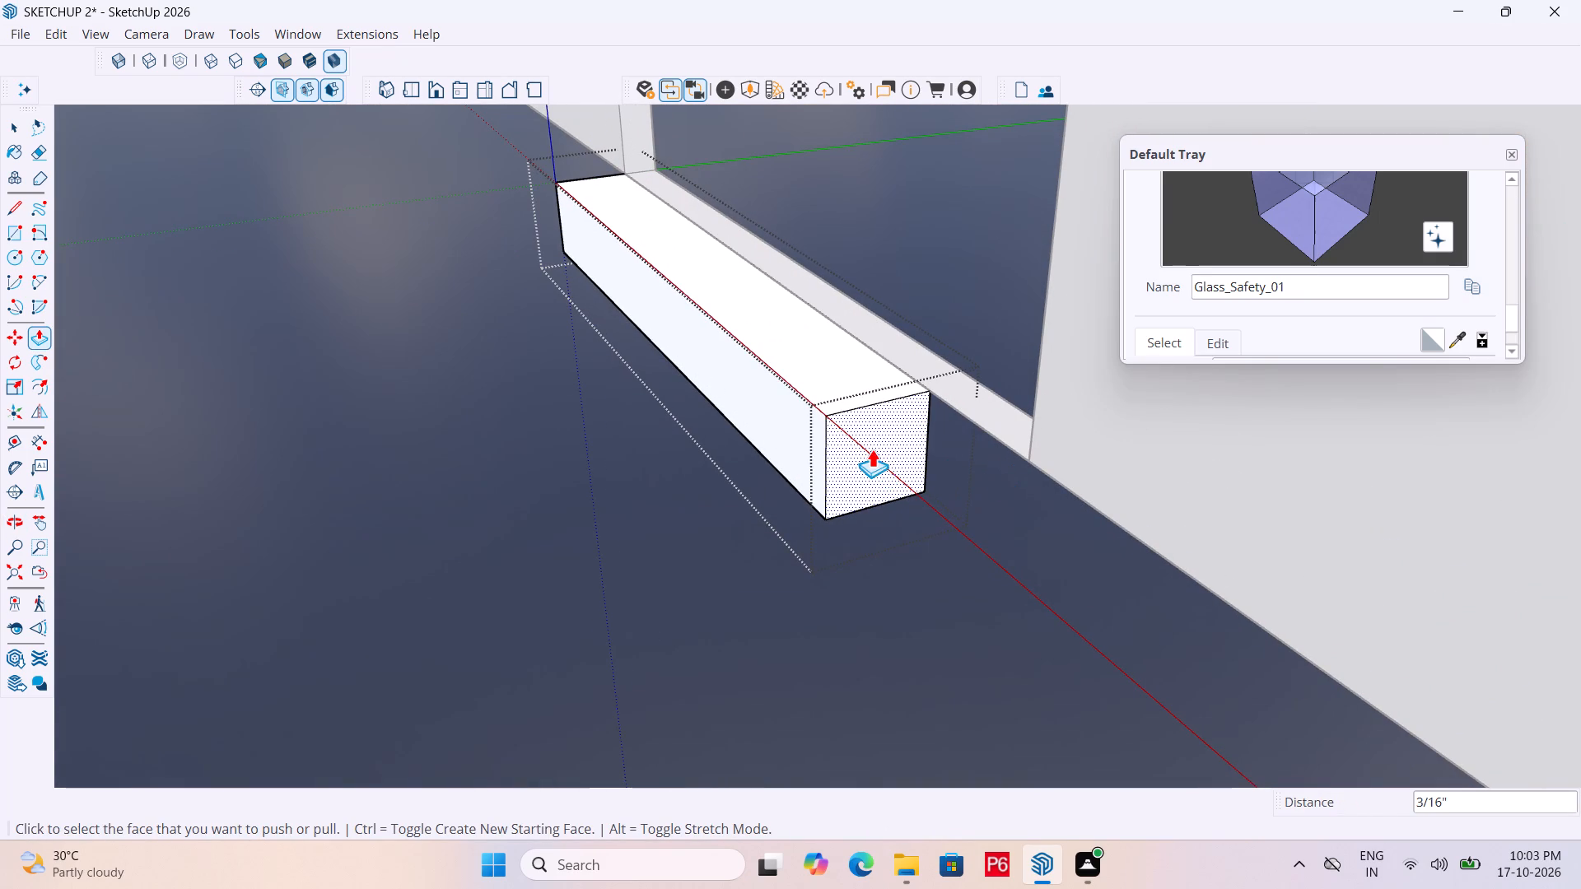
pyautogui.click(872, 449)
pyautogui.click(1039, 327)
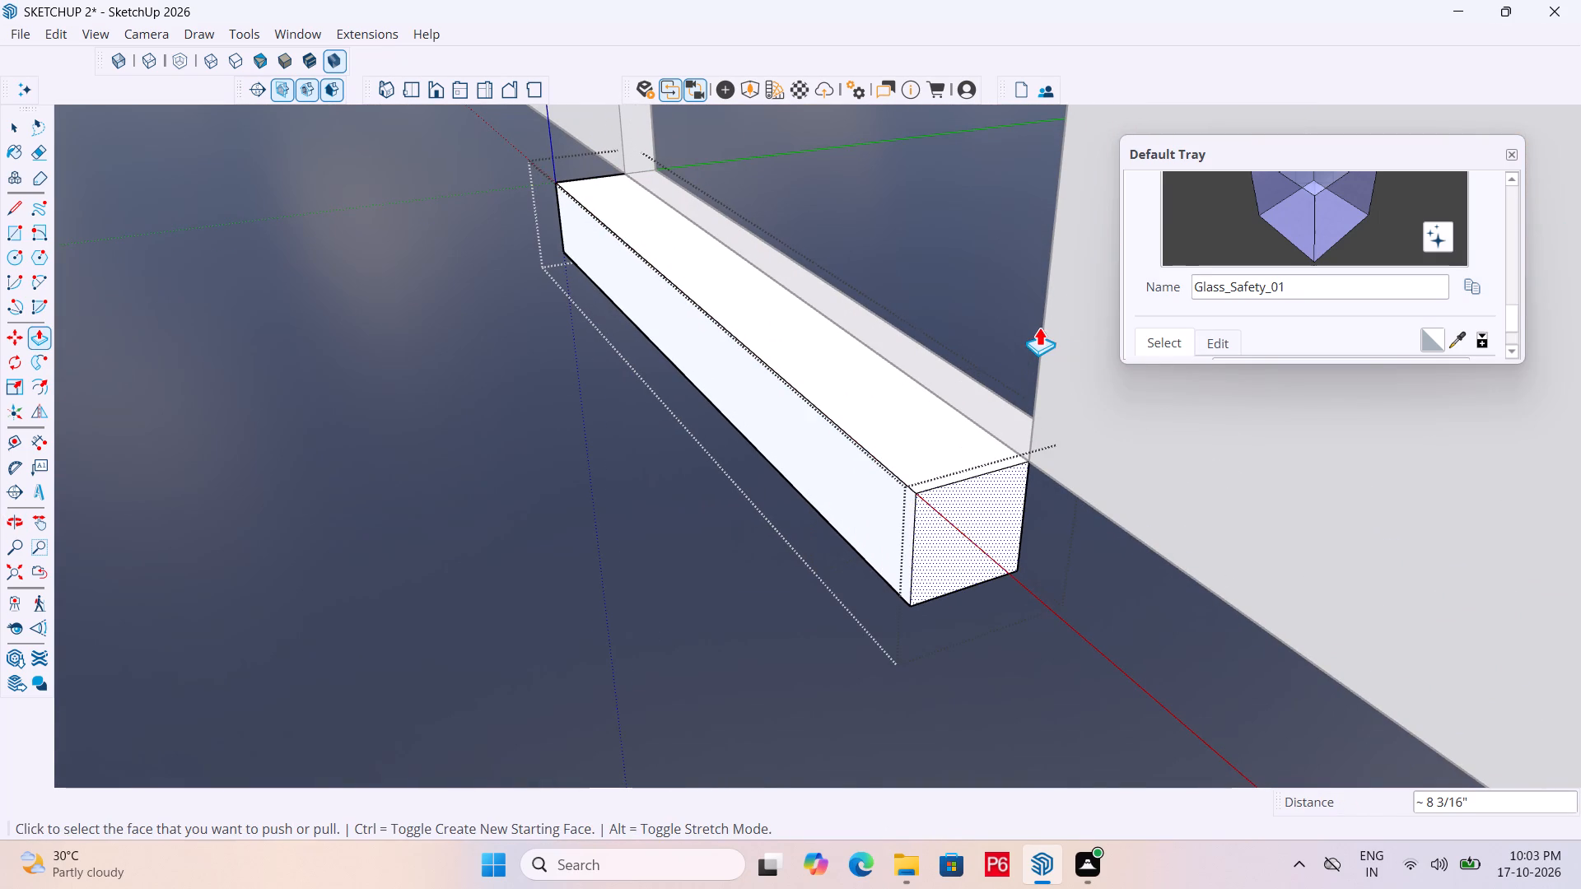
pyautogui.scroll(-8, 881, 314)
pyautogui.moveTo(802, 364); pyautogui.dragTo(822, 361, button='middle')
pyautogui.press('space')
pyautogui.click(646, 342)
pyautogui.doubleClick(601, 350)
# Inside the step's group, pull the long outer face out 4" to deepen the tread, and exit the group.
pyautogui.scroll(-5, 815, 370)
pyautogui.moveTo(862, 405); pyautogui.dragTo(850, 433, button='middle')
pyautogui.moveTo(799, 440); pyautogui.dragTo(808, 439, button='middle')
pyautogui.scroll(4, 823, 413)
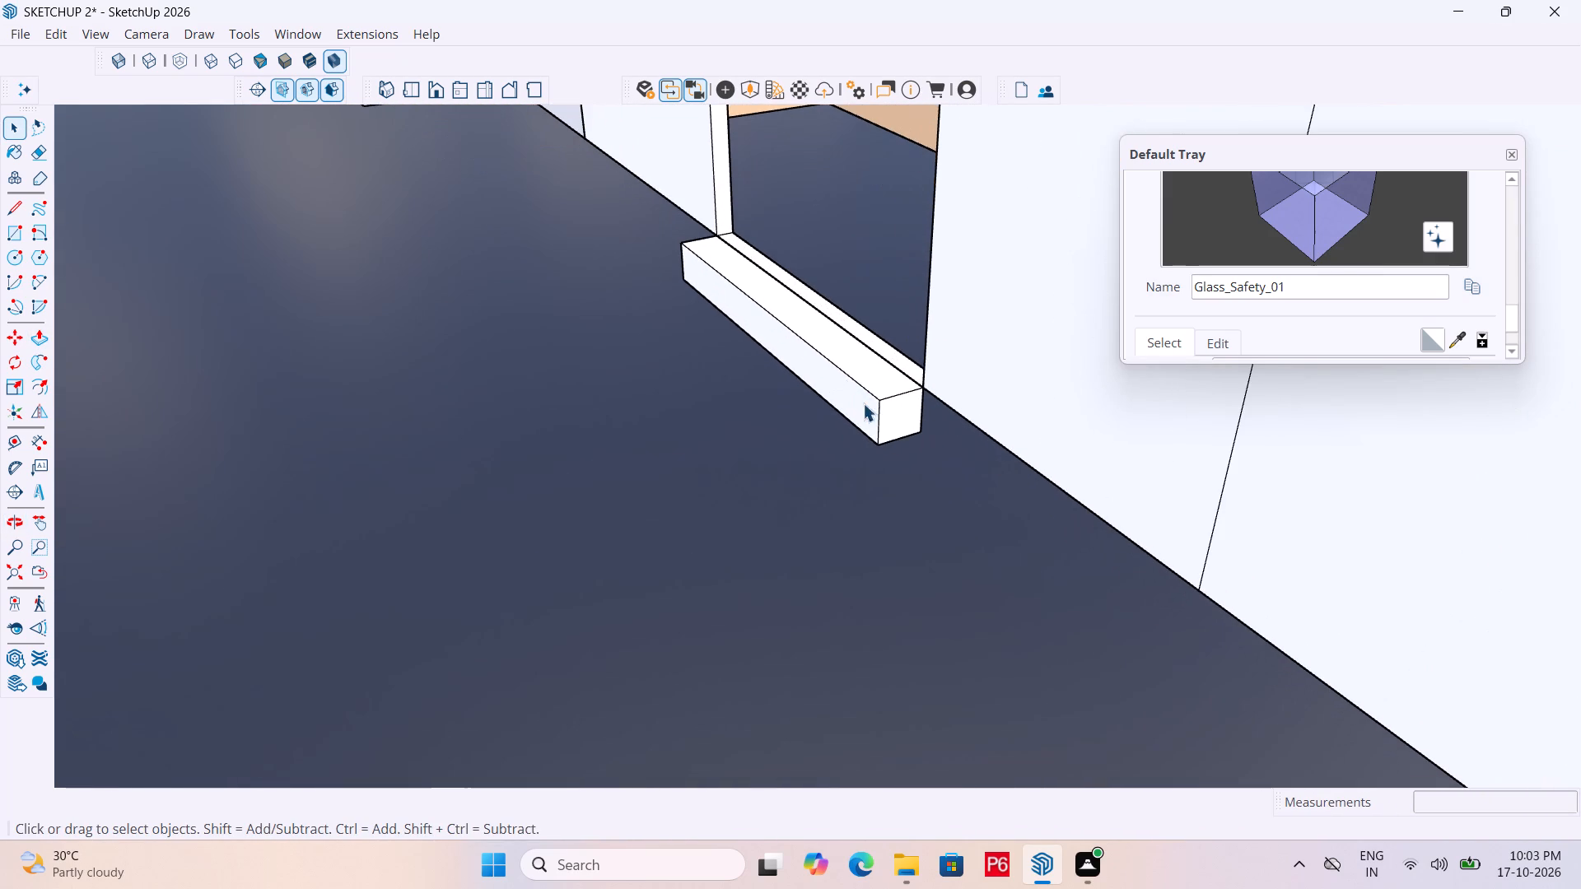
pyautogui.doubleClick(844, 402)
pyautogui.click(832, 378)
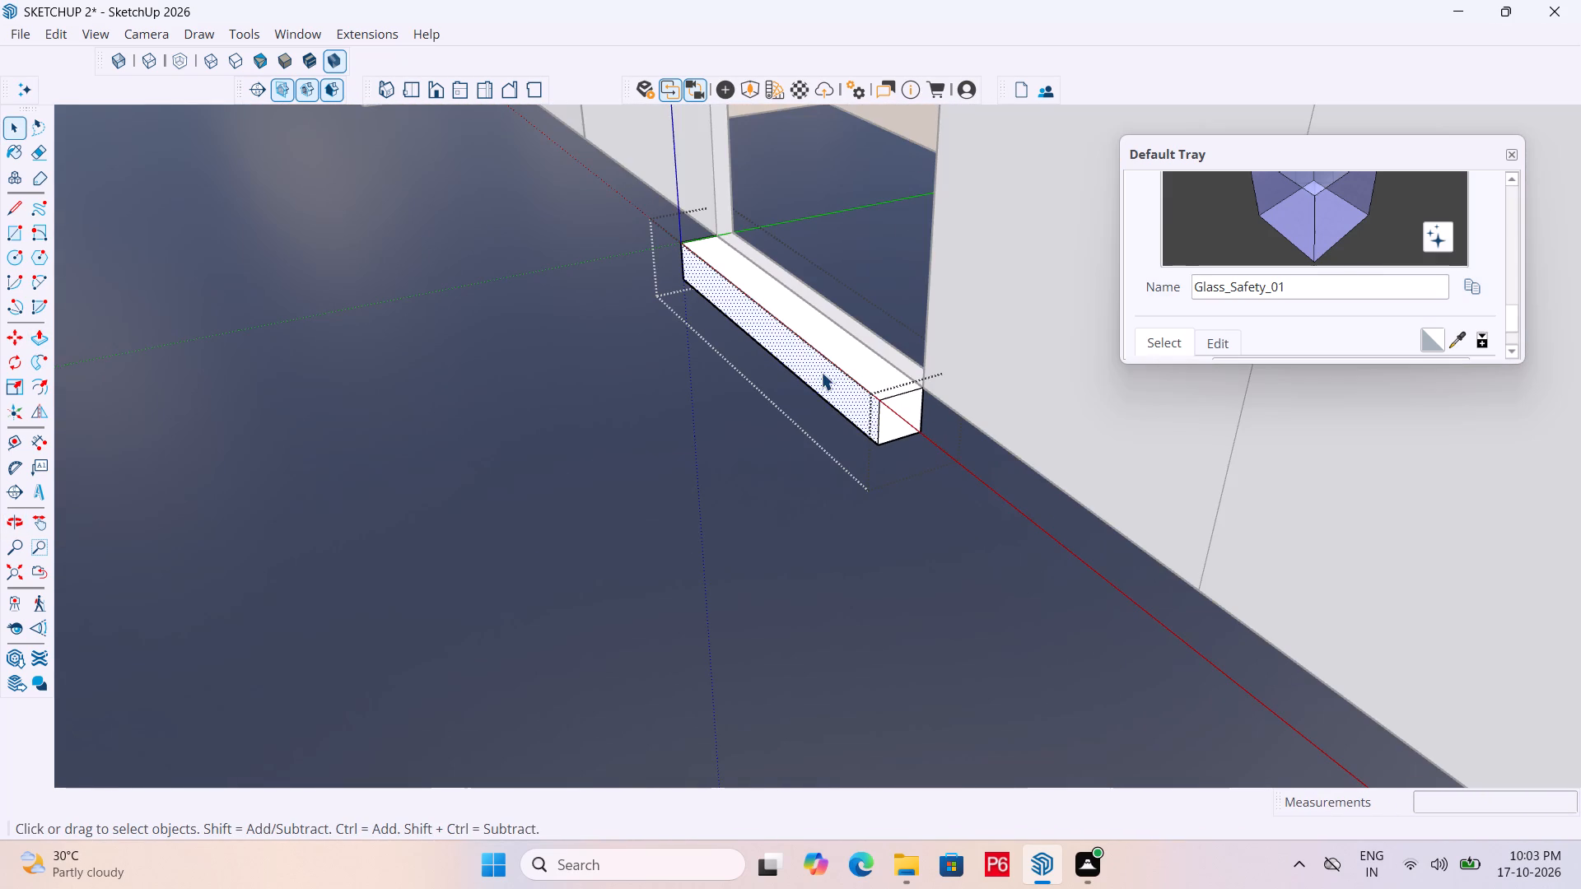
pyautogui.press('p')
pyautogui.click(821, 372)
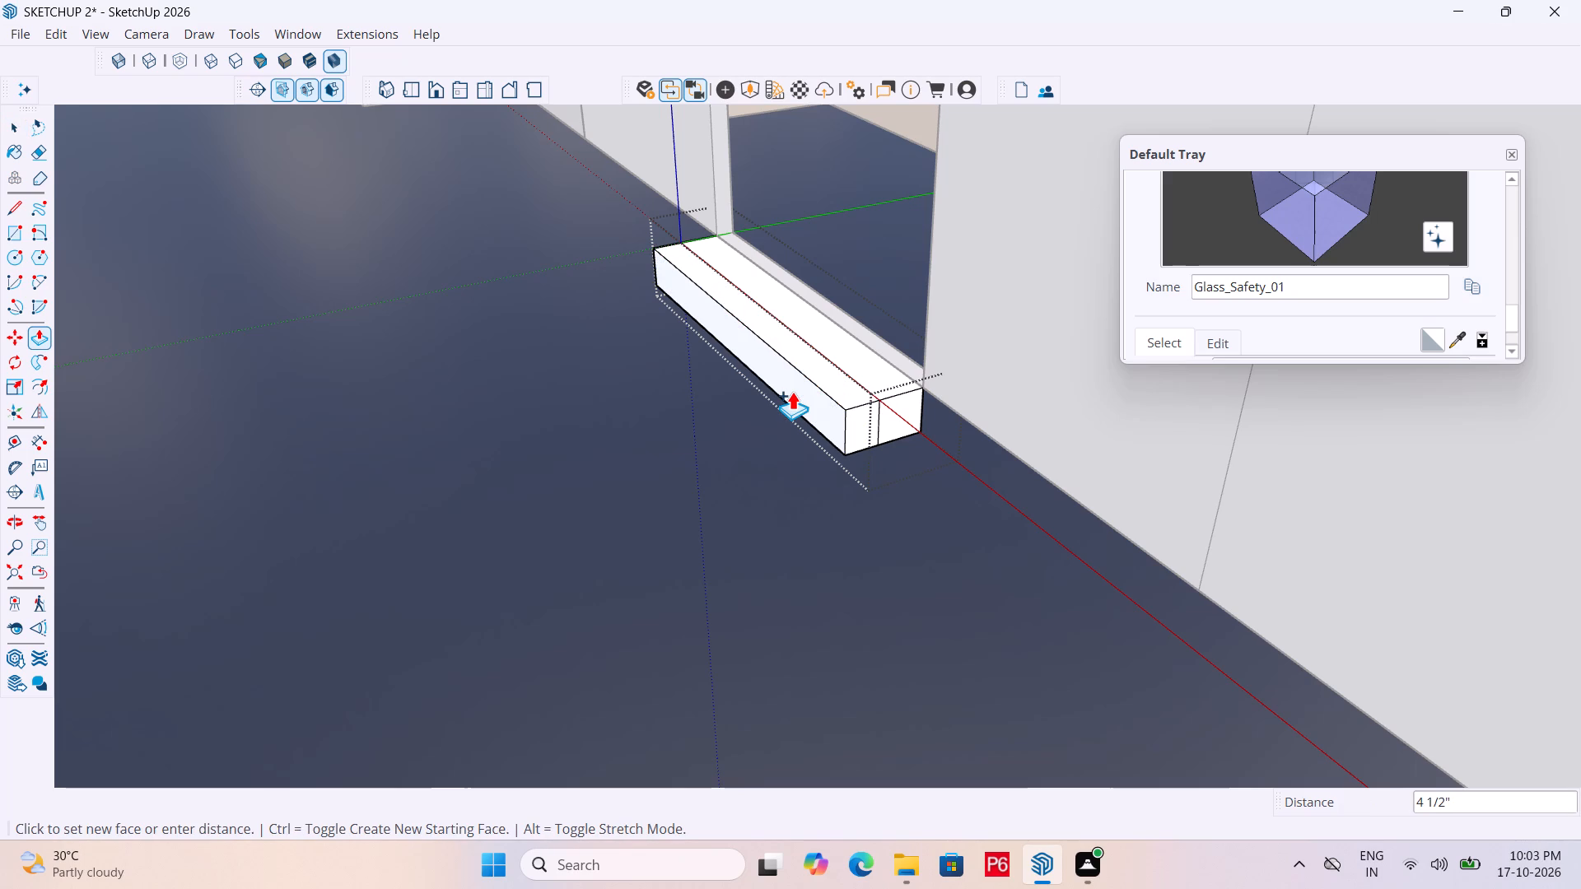
pyautogui.moveTo(780, 409); pyautogui.dragTo(777, 409, button='middle')
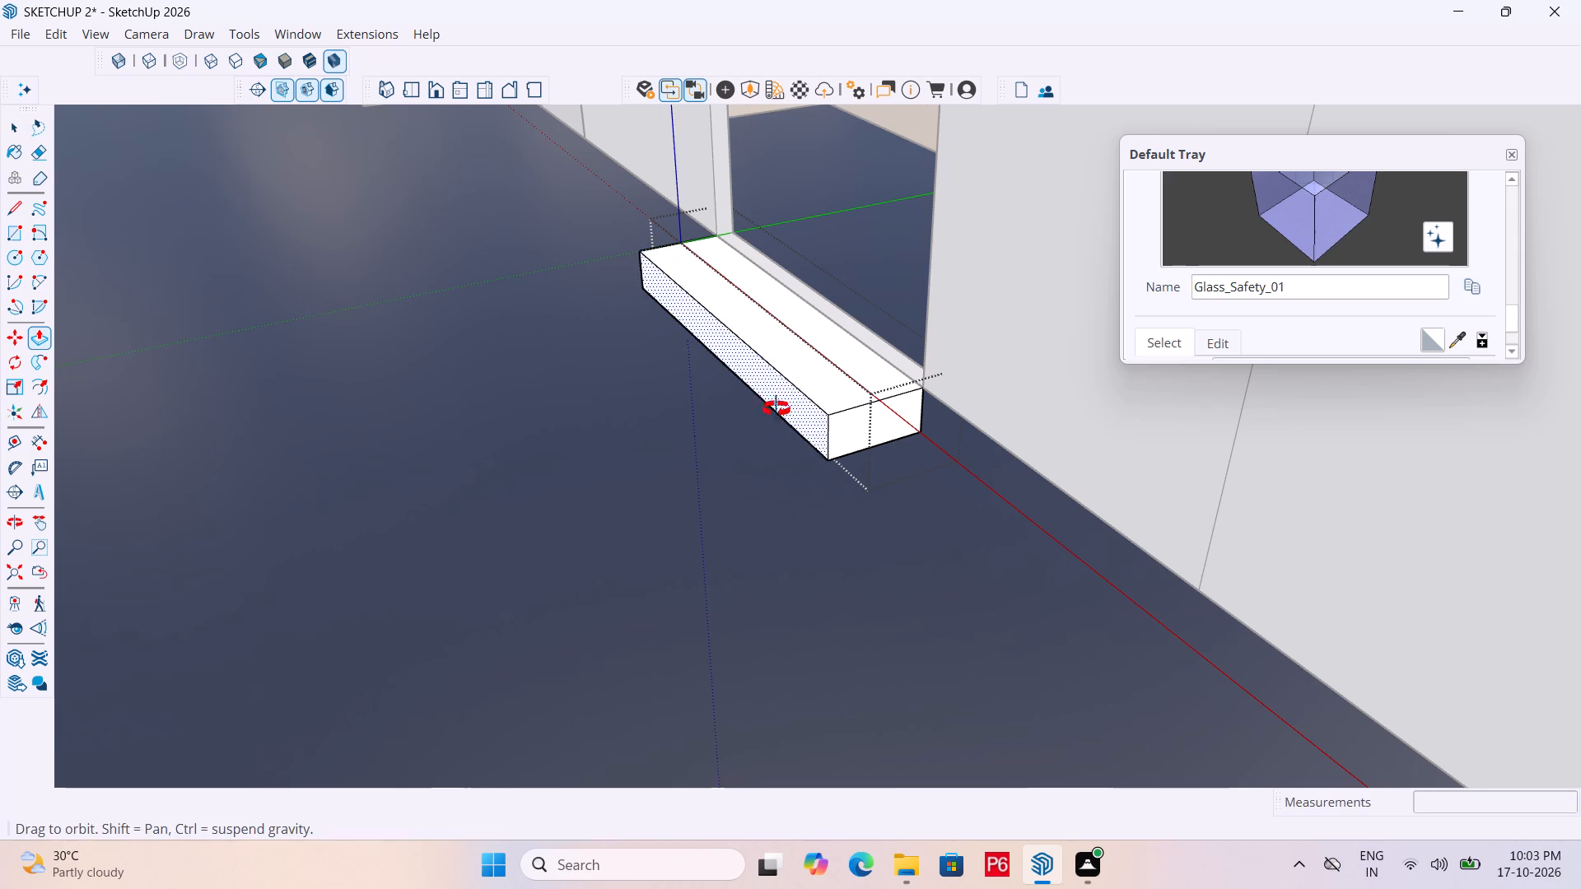
pyautogui.moveTo(777, 409); pyautogui.dragTo(697, 400, button='middle')
pyautogui.write('4"')
pyautogui.press('Return')
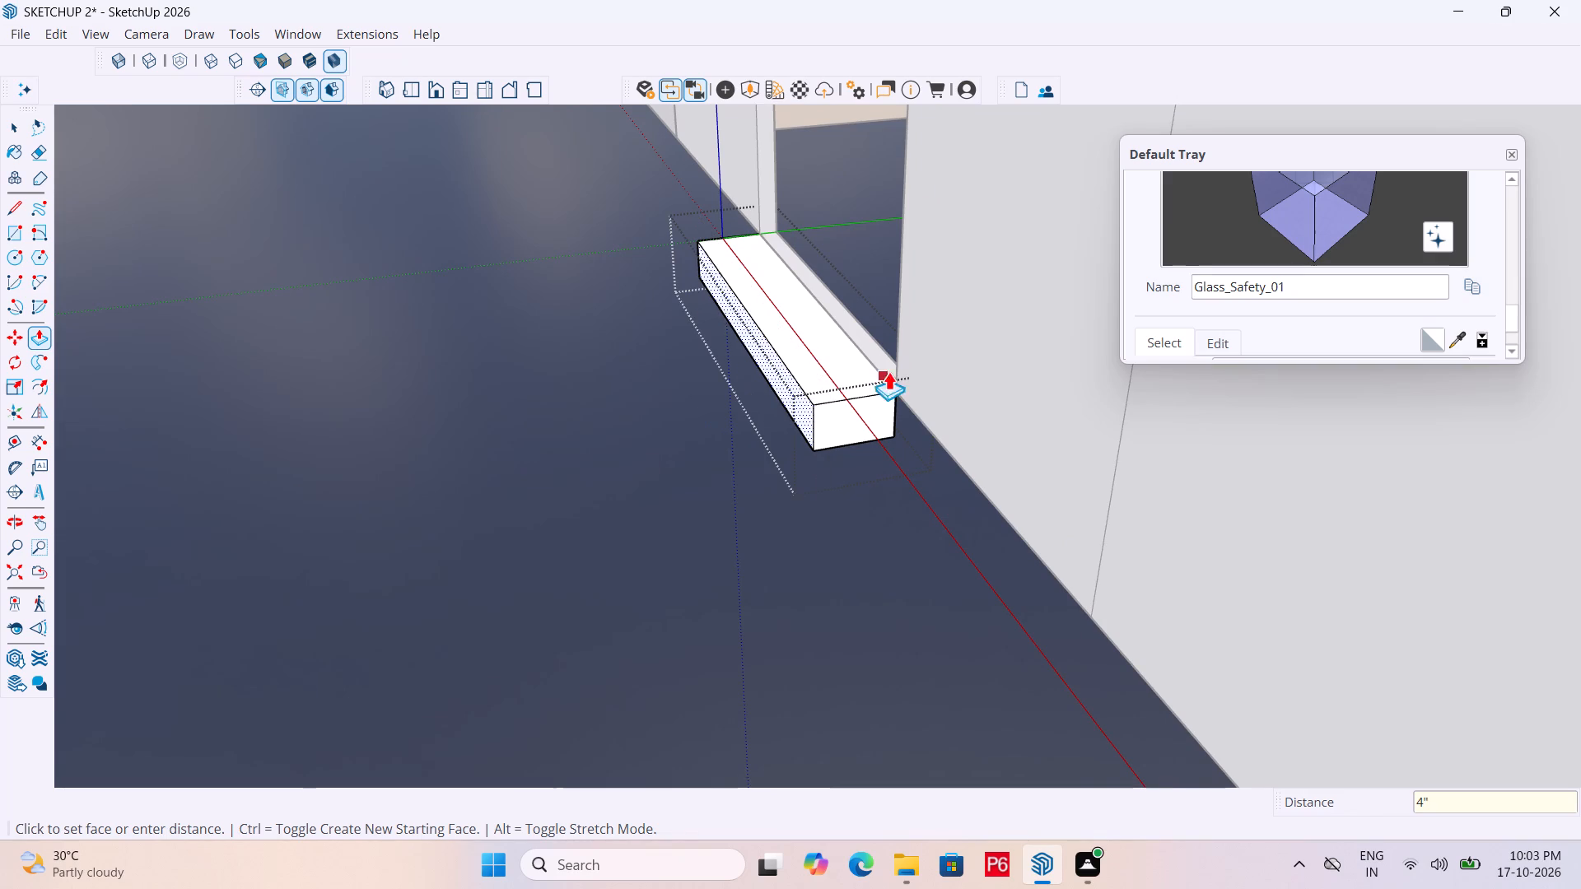
pyautogui.moveTo(888, 371); pyautogui.dragTo(912, 384, button='middle')
pyautogui.press('space')
pyautogui.click(630, 343)
# Copy the step block down and outward twice, from its upper wall-side corner to the lower outer corner, making a three-step flight.
pyautogui.click(818, 386)
pyautogui.scroll(3, 885, 514)
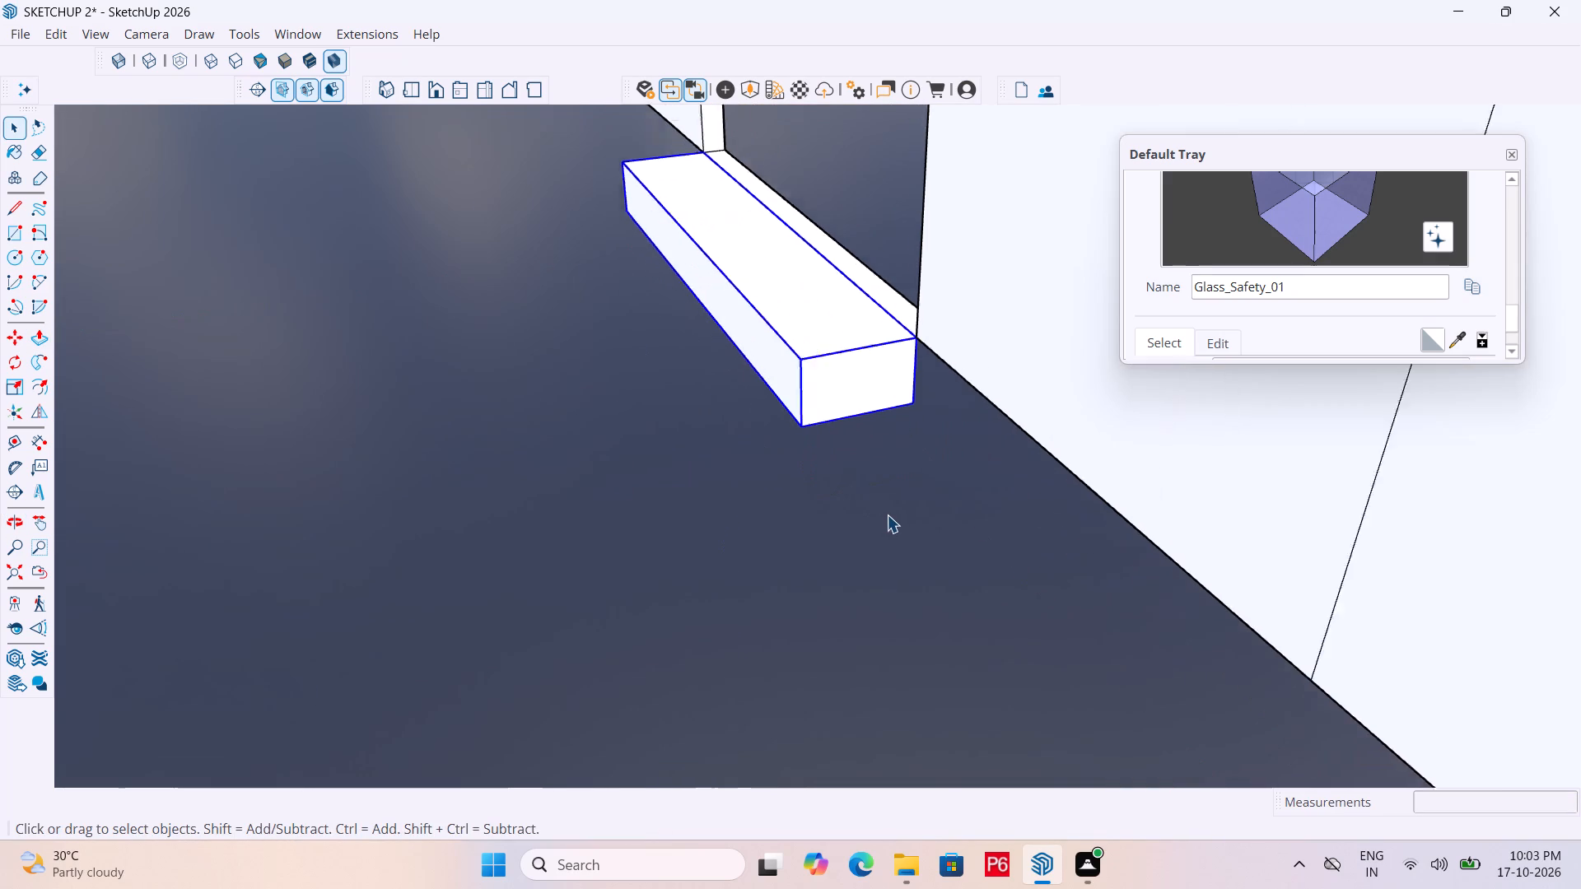
pyautogui.scroll(1, 887, 514)
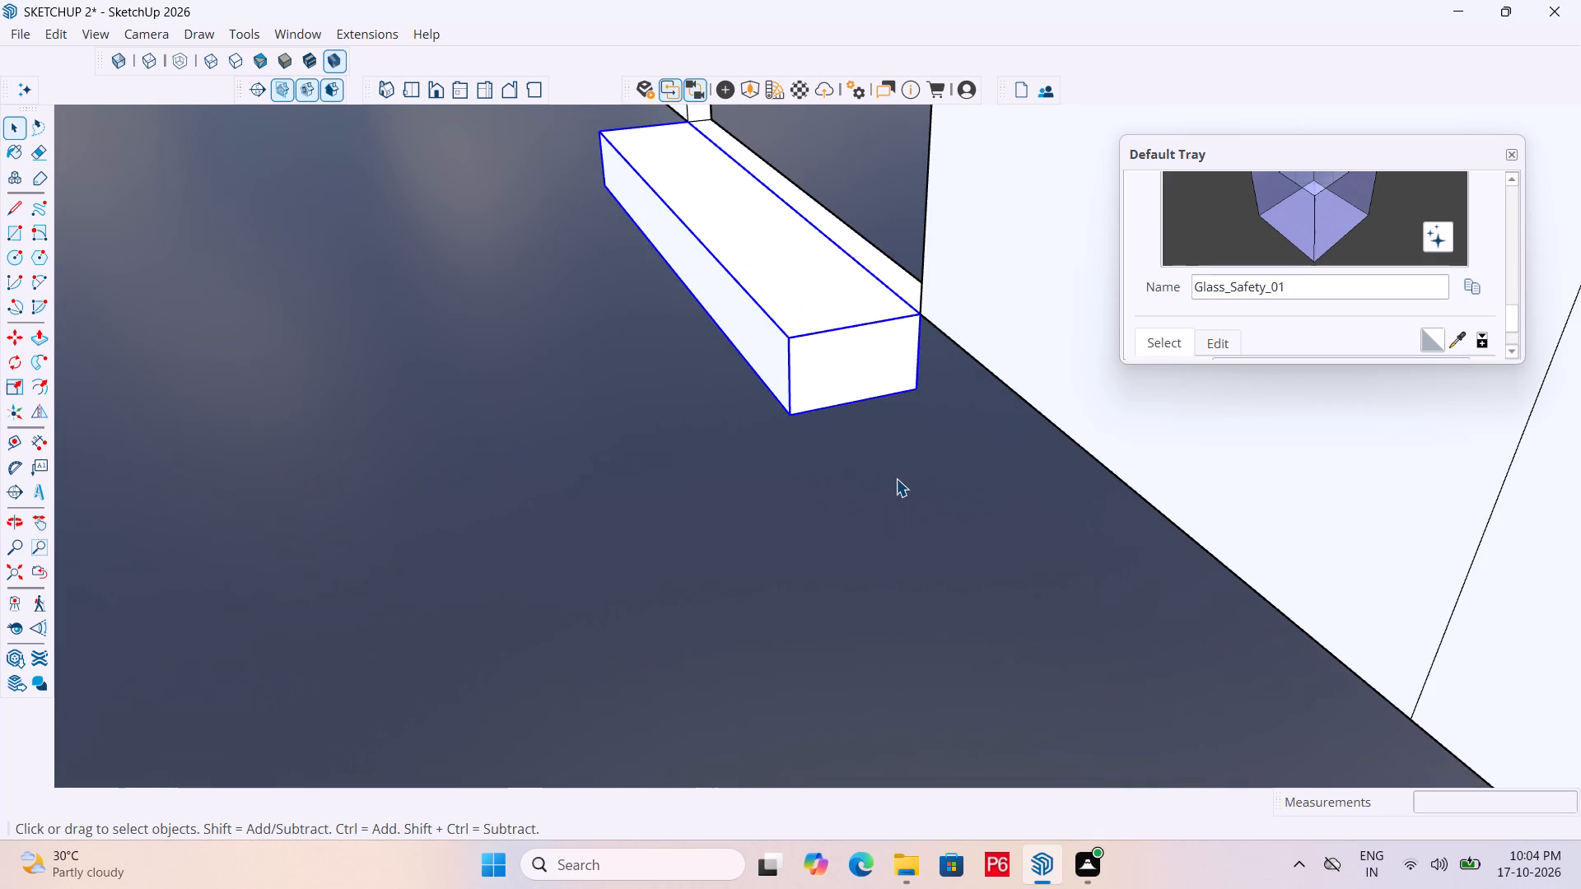
pyautogui.press('m')
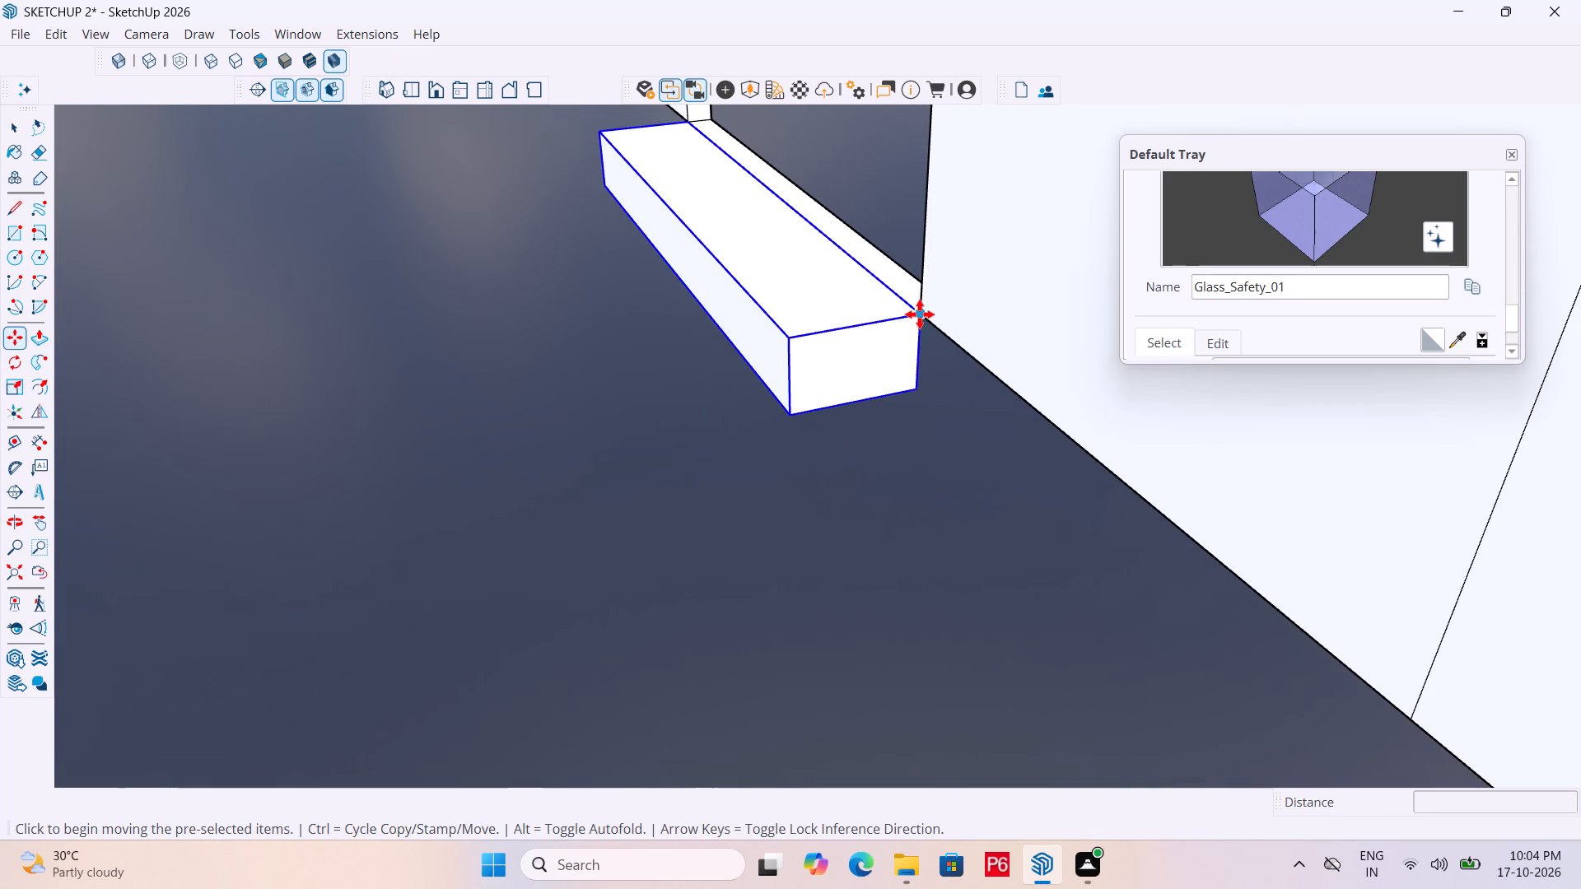
pyautogui.click(920, 314)
pyautogui.click(790, 418)
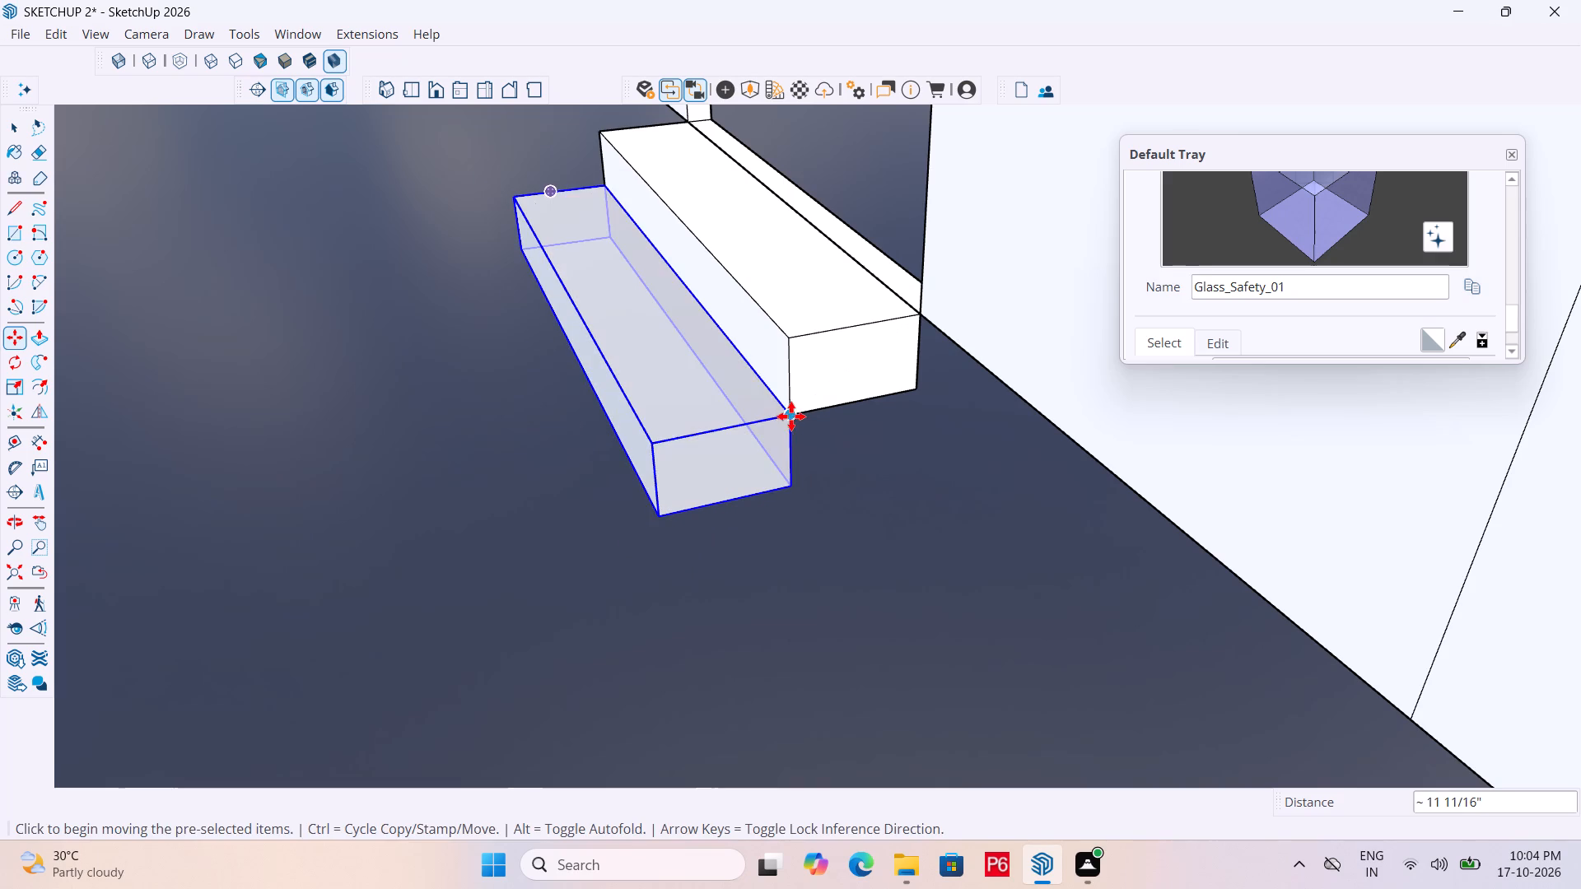
pyautogui.keyDown('ctrl'); pyautogui.click(789, 417); pyautogui.keyUp('ctrl')
pyautogui.click(653, 510)
# Examine the three-step flight from the front, side and below against the house's base and underside.
pyautogui.scroll(-4, 791, 331)
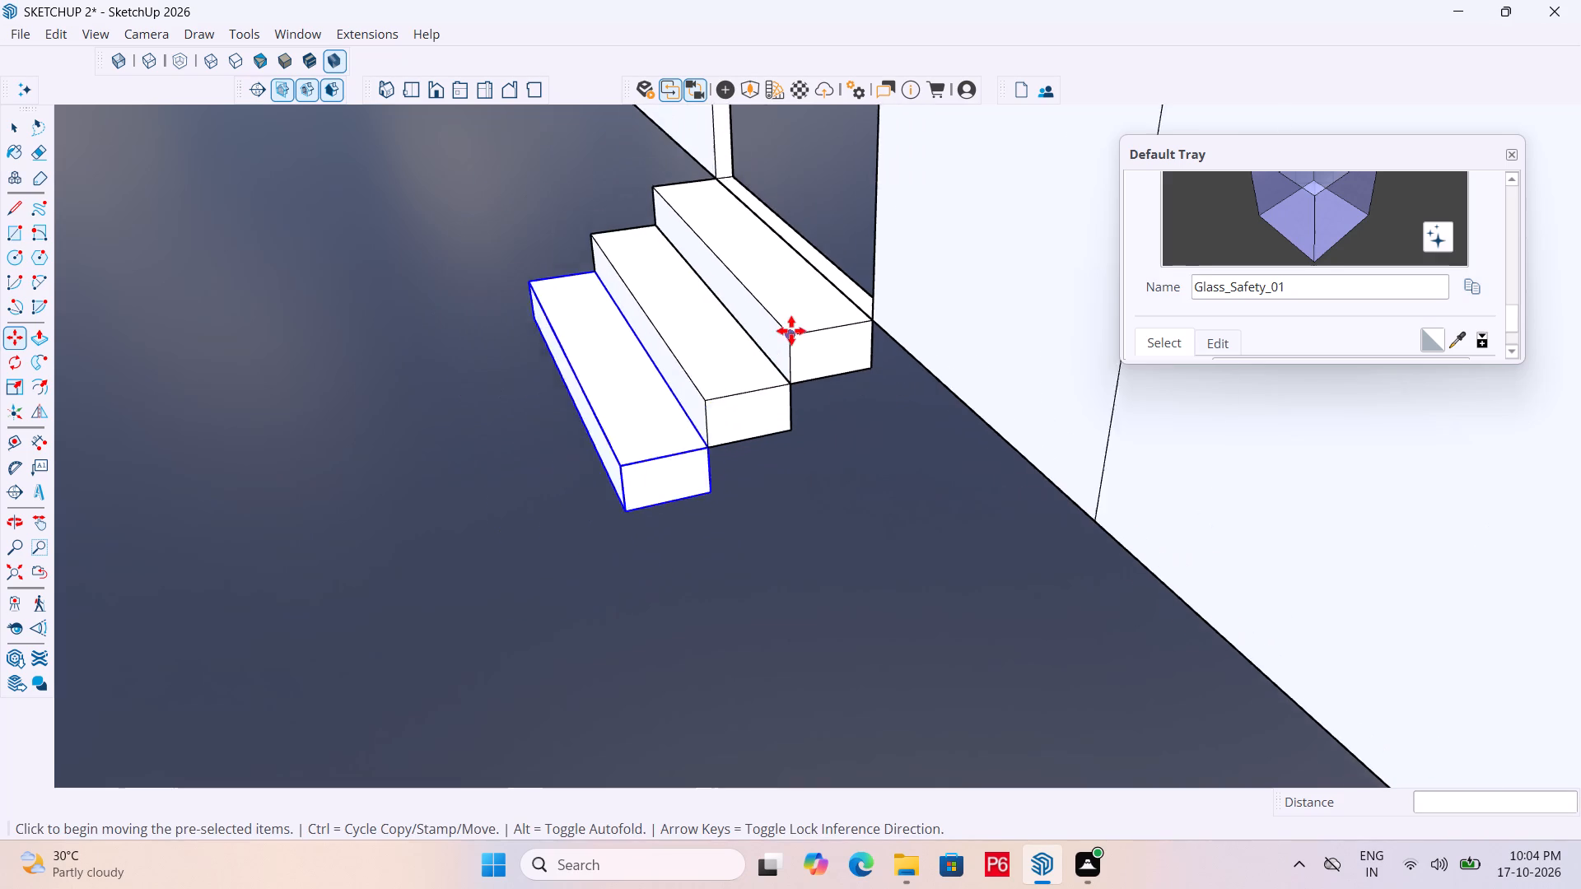
pyautogui.scroll(-9, 791, 331)
pyautogui.scroll(-6, 674, 313)
pyautogui.moveTo(761, 407); pyautogui.dragTo(1023, 277, button='middle')
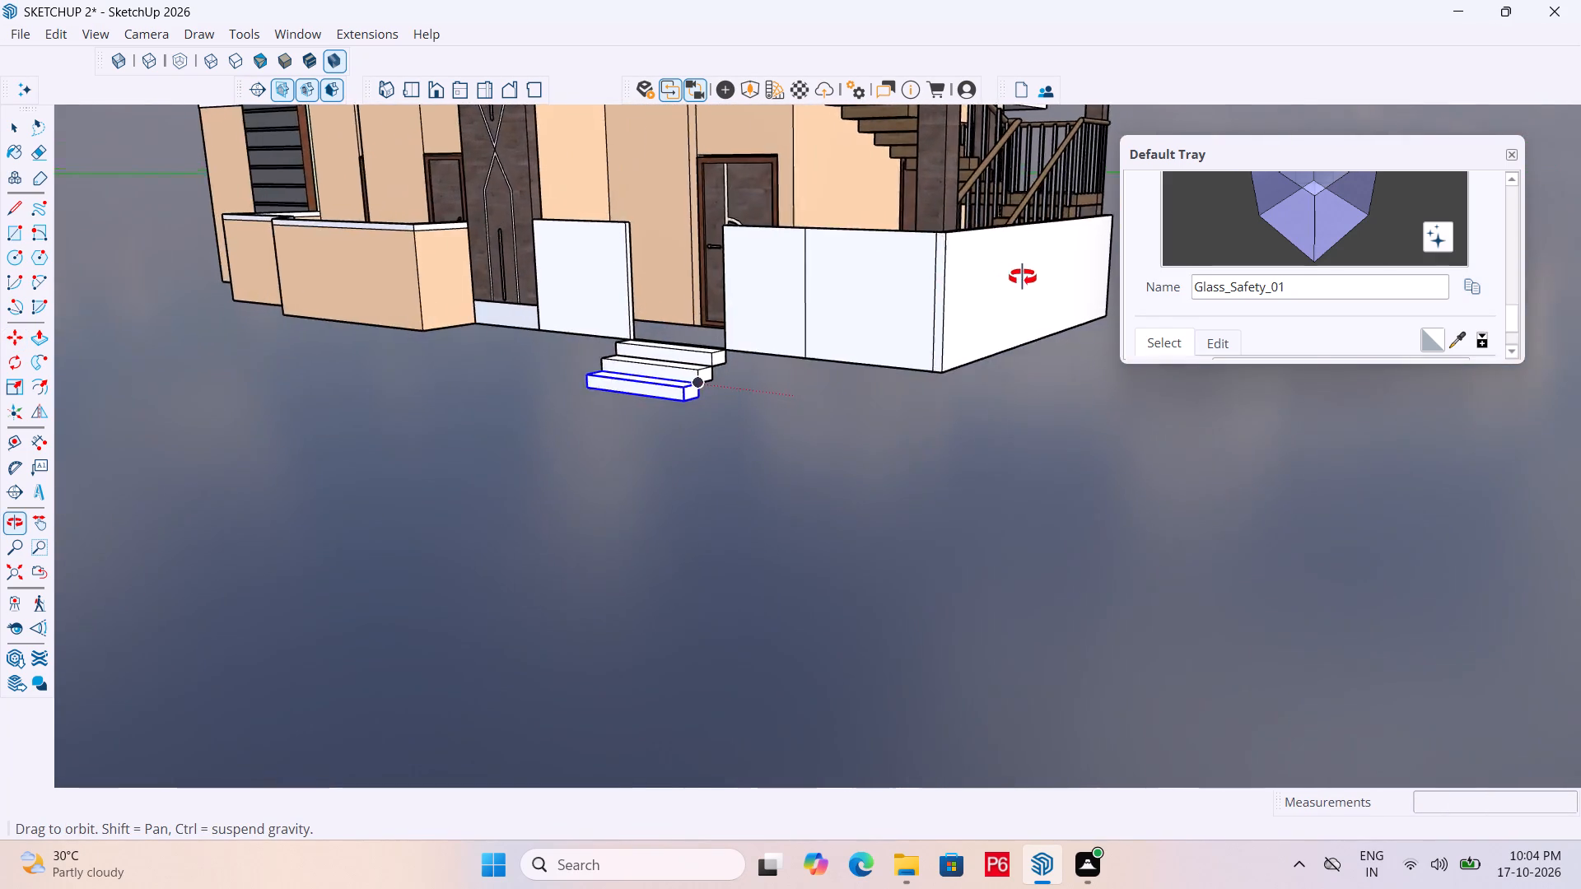
pyautogui.moveTo(1023, 277); pyautogui.dragTo(831, 342, button='middle')
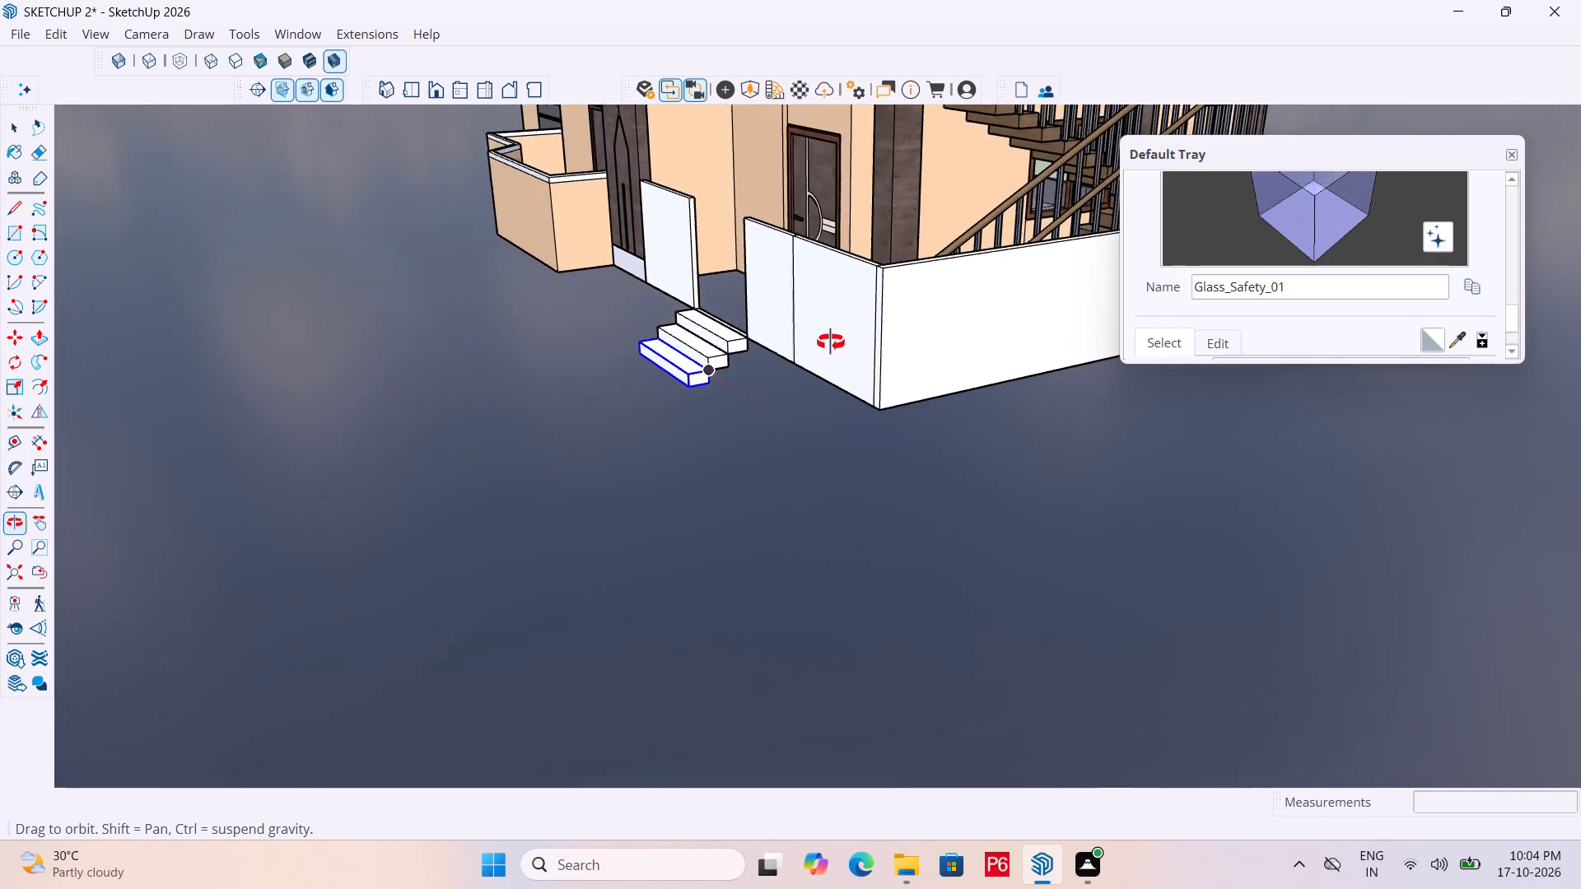
pyautogui.moveTo(831, 342); pyautogui.dragTo(844, 337, button='middle')
pyautogui.scroll(-8, 779, 292)
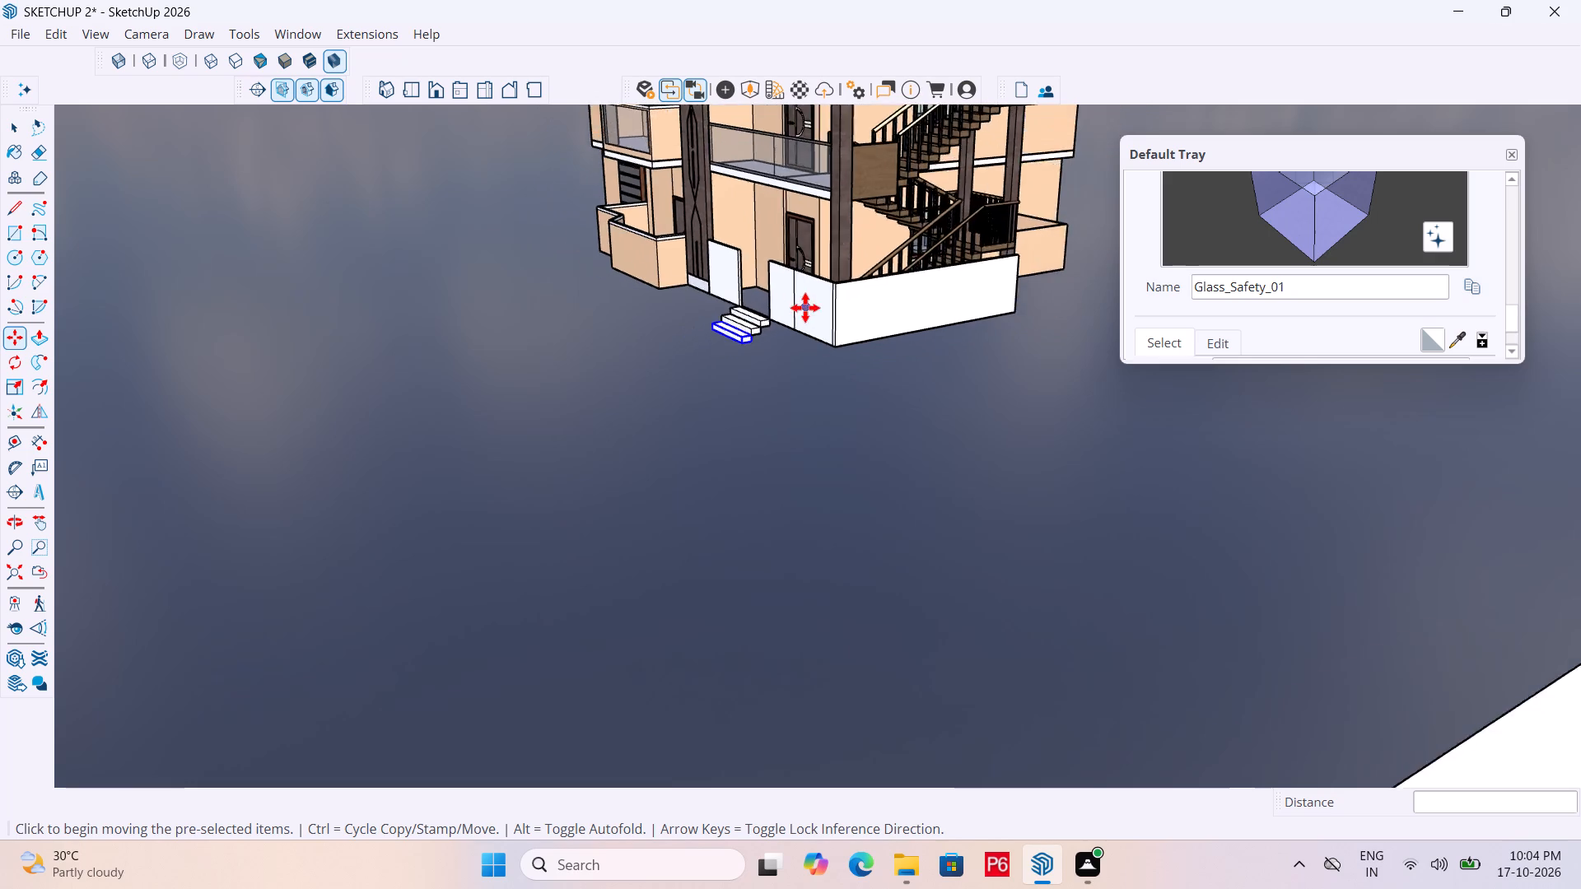
pyautogui.scroll(-2, 805, 308)
pyautogui.moveTo(730, 356); pyautogui.dragTo(804, 141, button='middle')
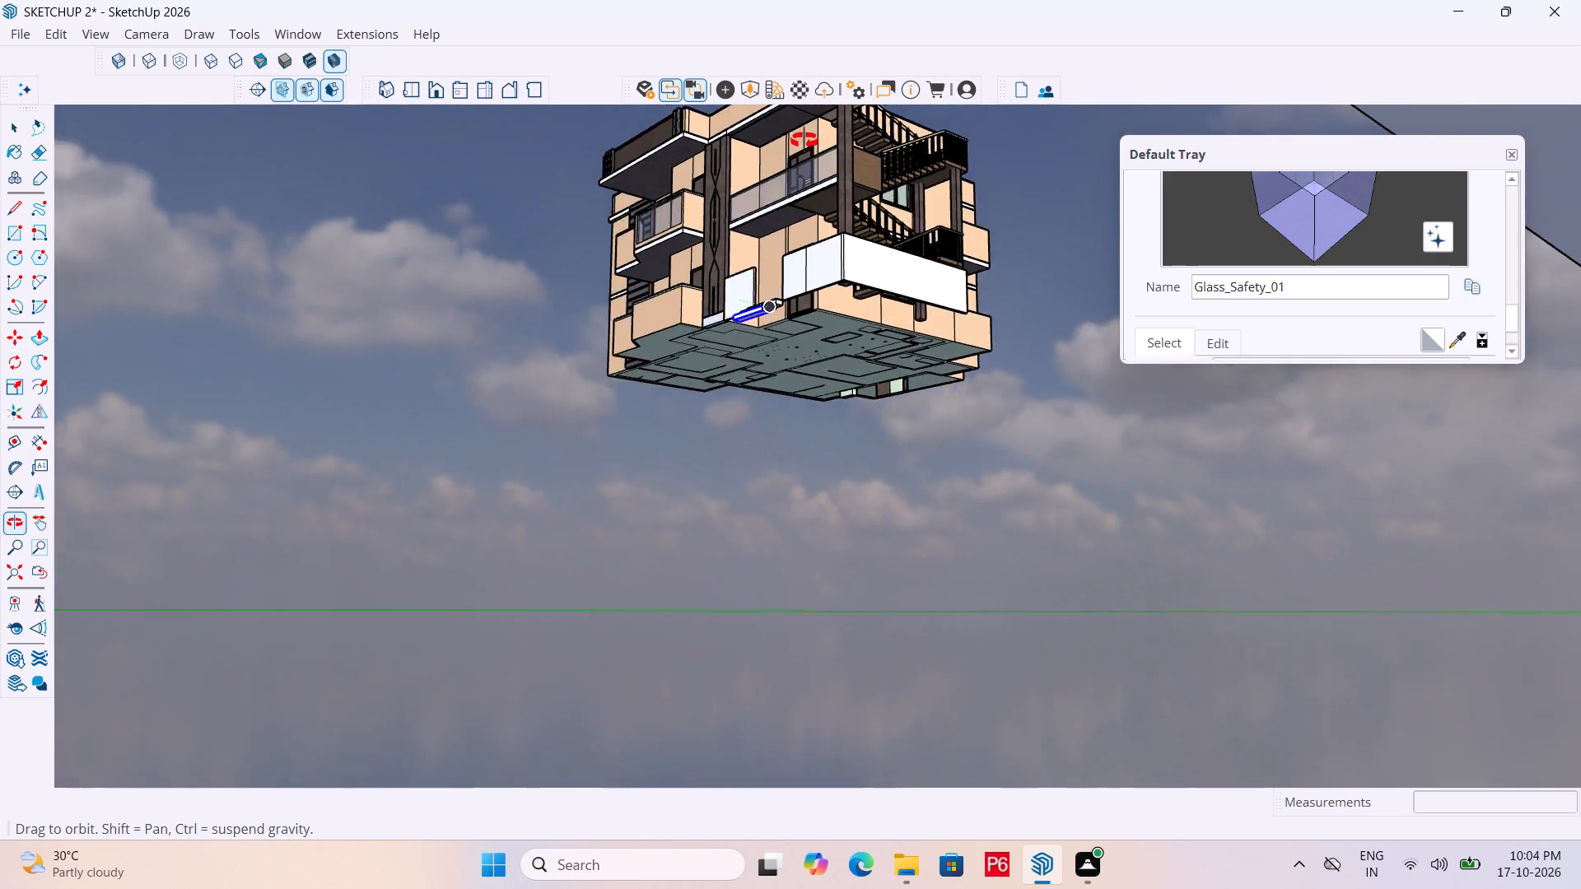
pyautogui.moveTo(804, 141); pyautogui.dragTo(849, 237, button='middle')
pyautogui.press('space')
pyautogui.moveTo(772, 319); pyautogui.dragTo(619, 108, button='middle')
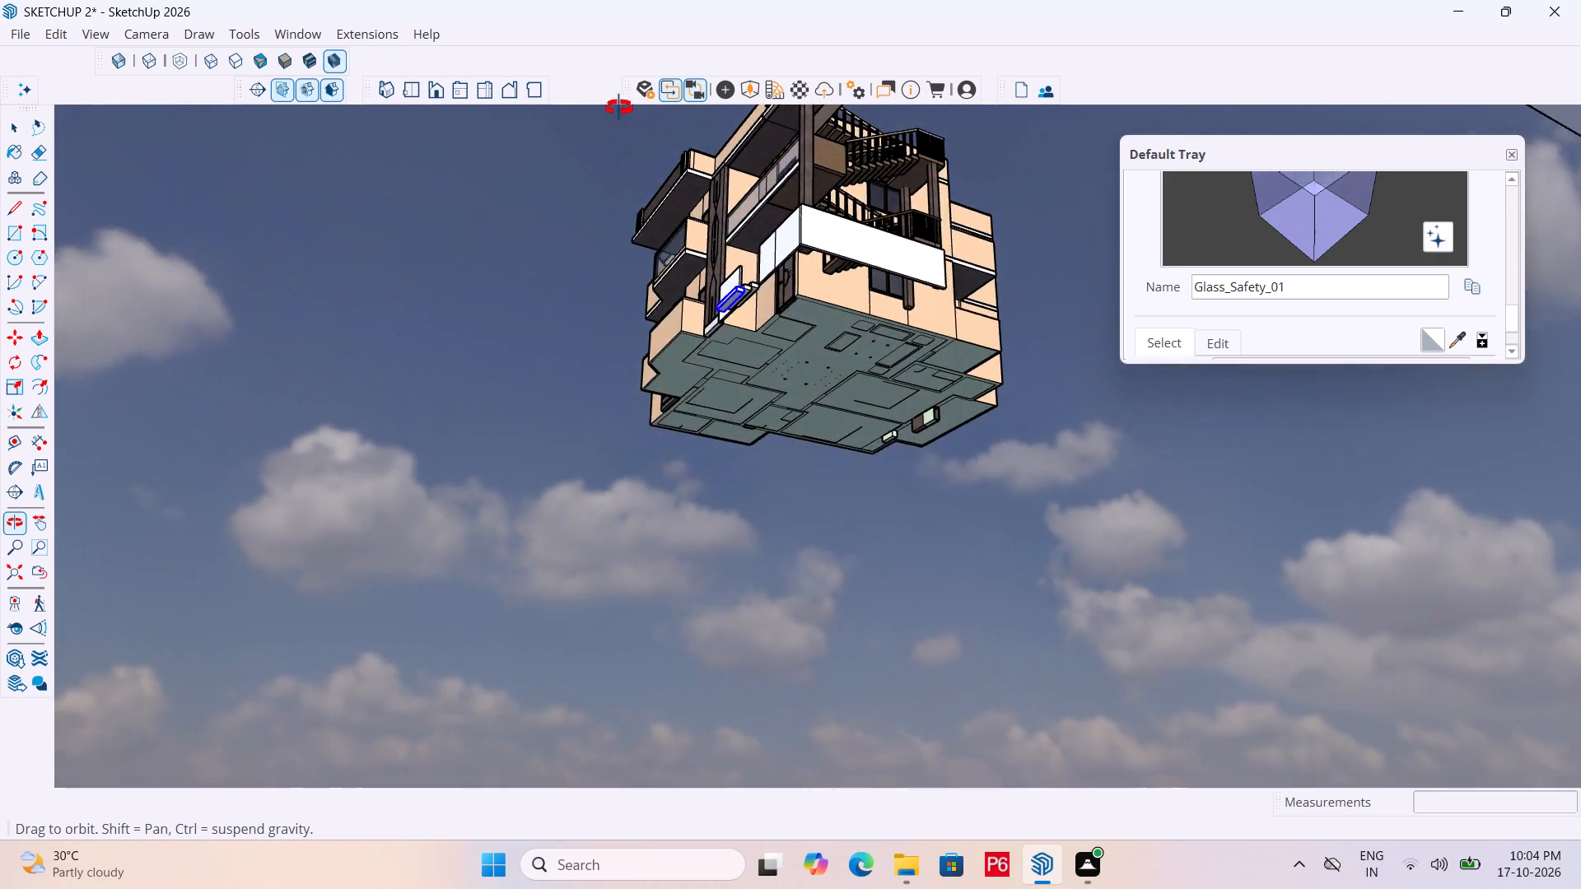
pyautogui.moveTo(619, 108); pyautogui.dragTo(663, 313, button='middle')
pyautogui.moveTo(803, 307); pyautogui.dragTo(378, 205, button='middle')
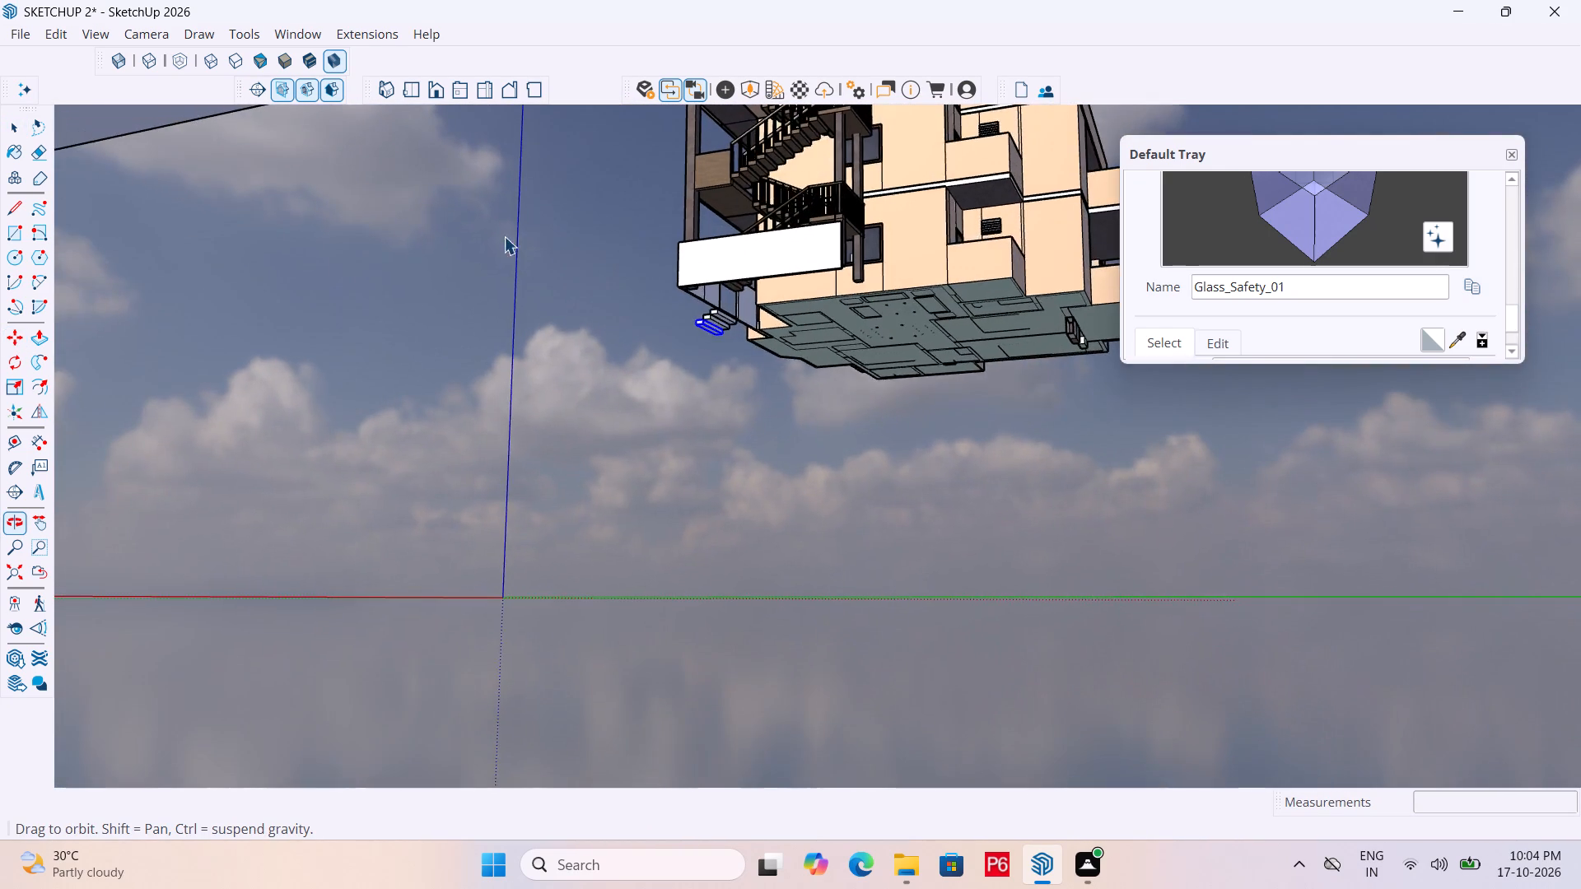
pyautogui.scroll(4, 577, 258)
pyautogui.scroll(11, 808, 365)
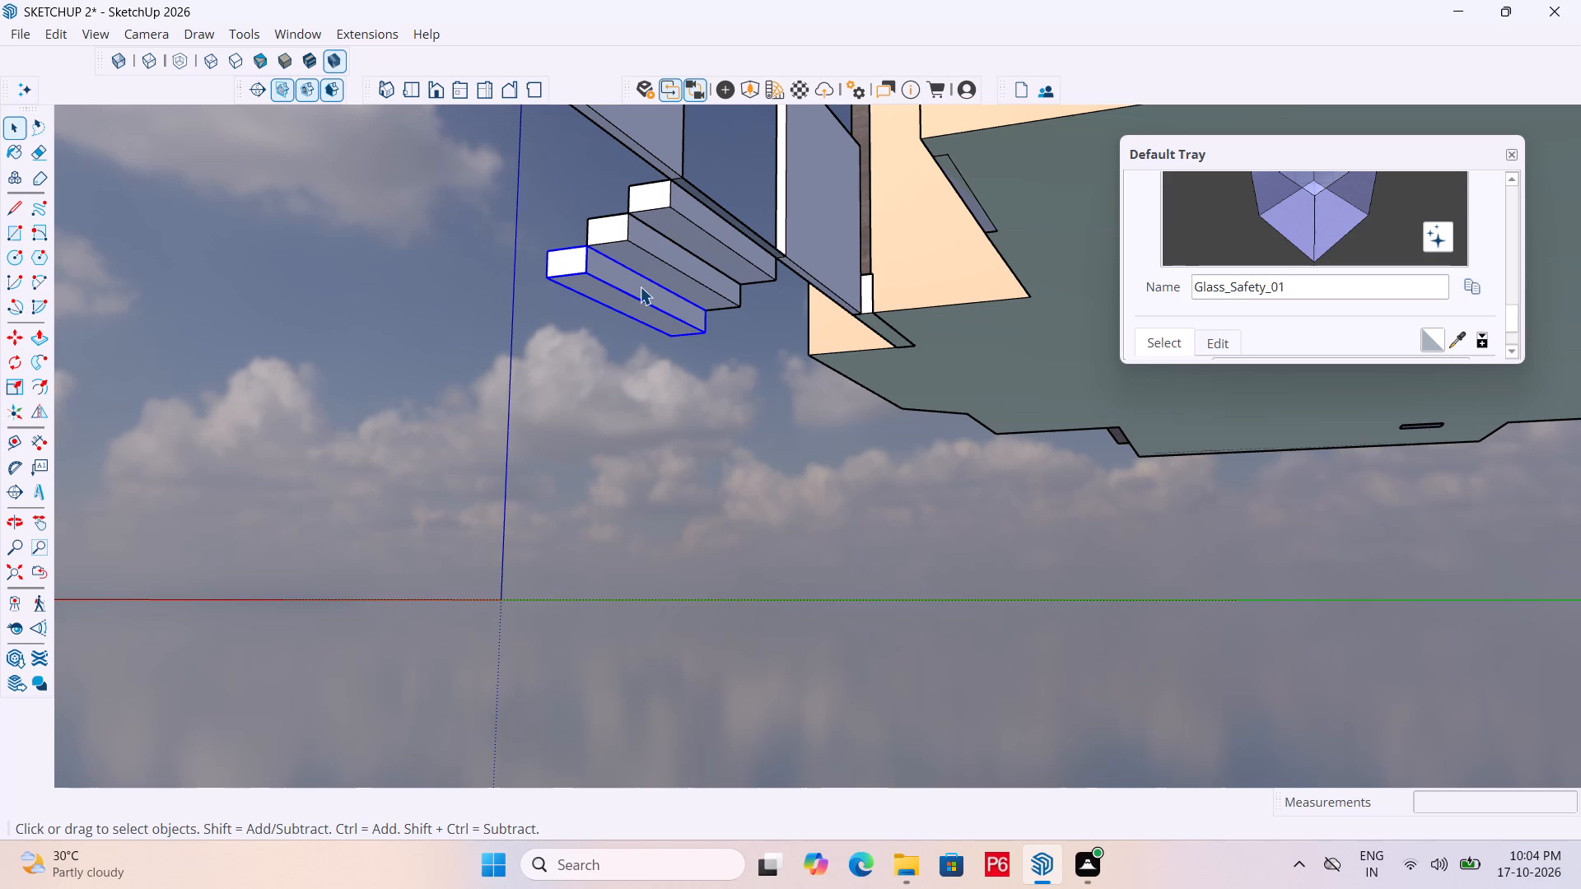
pyautogui.click(640, 286)
pyautogui.moveTo(665, 284); pyautogui.dragTo(643, 328, button='middle')
pyautogui.scroll(2, 643, 333)
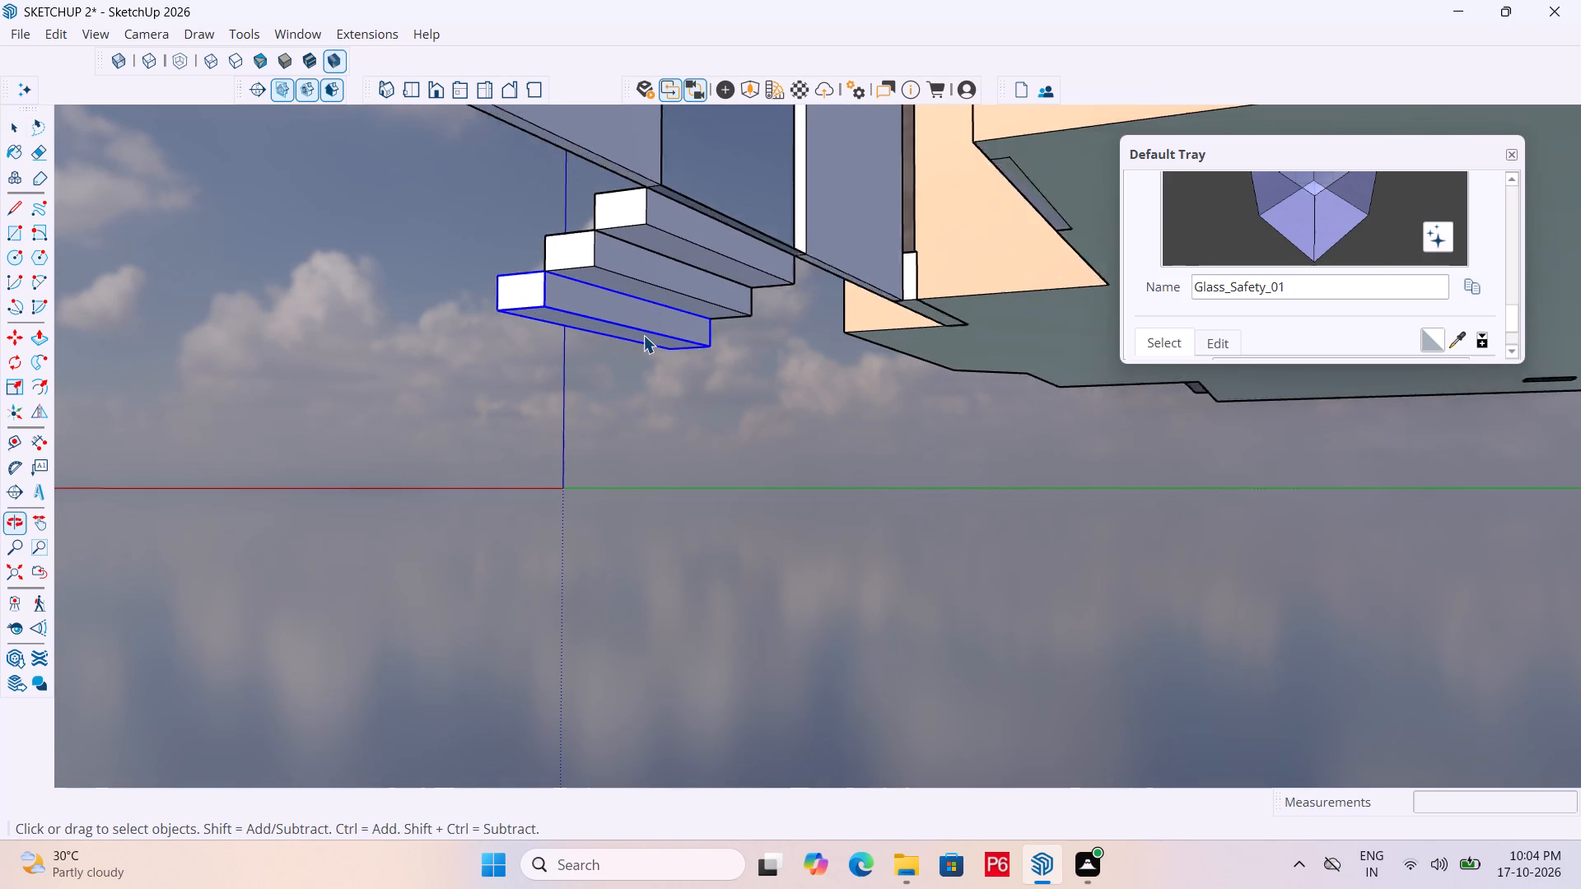
pyautogui.scroll(6, 643, 335)
pyautogui.moveTo(618, 292); pyautogui.dragTo(1246, 452, button='middle')
pyautogui.scroll(-1, 618, 292)
pyautogui.scroll(-3, 1243, 454)
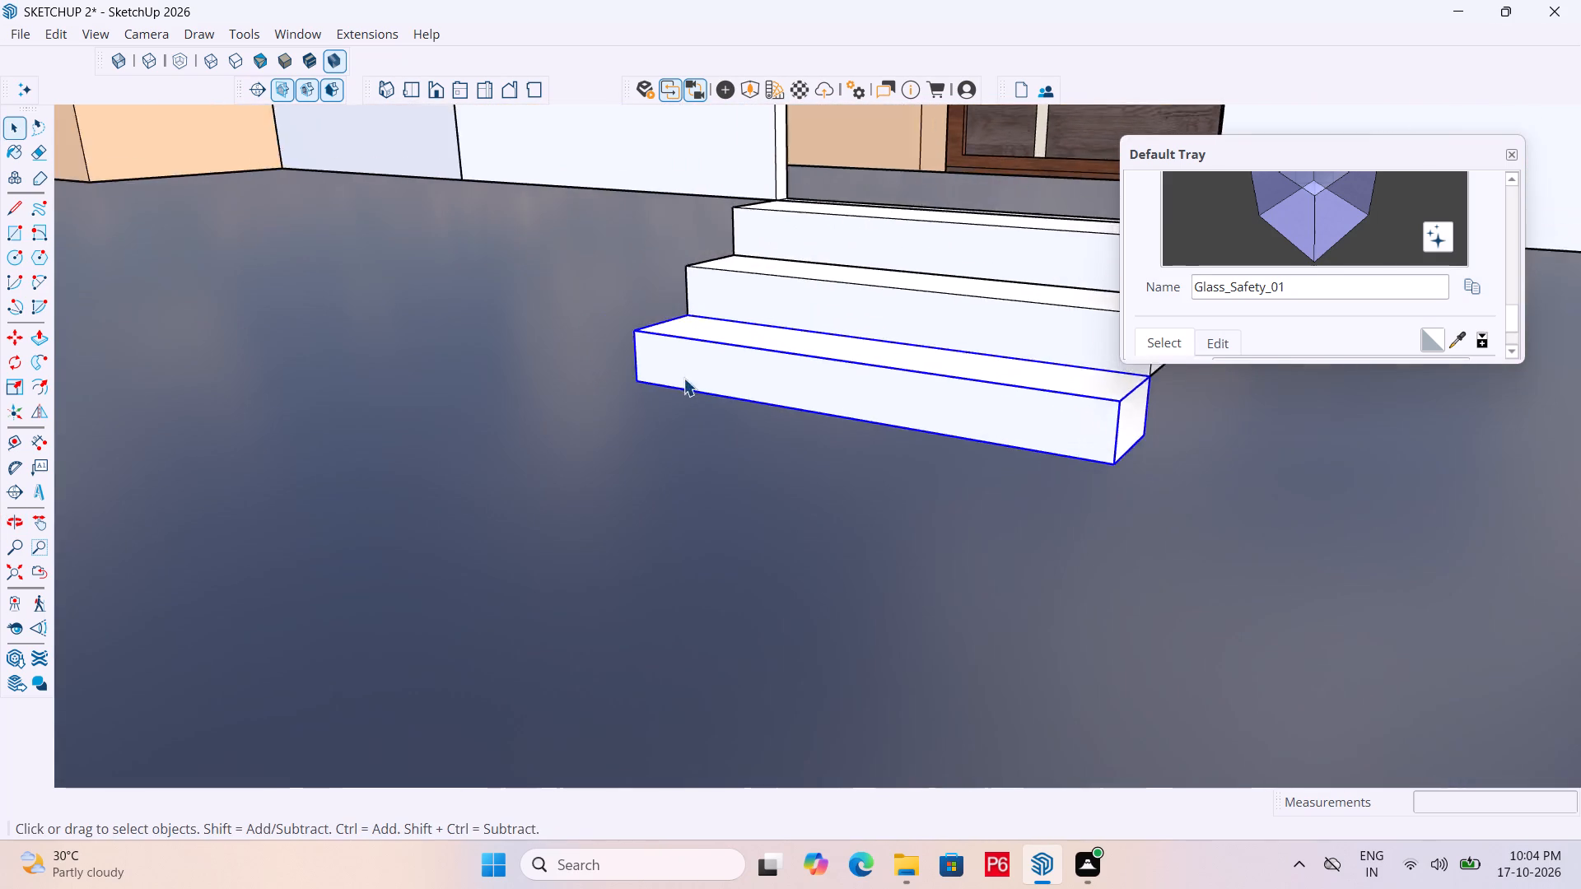
pyautogui.scroll(-10, 683, 378)
pyautogui.scroll(-3, 753, 381)
pyautogui.moveTo(784, 365); pyautogui.dragTo(750, 280, button='middle')
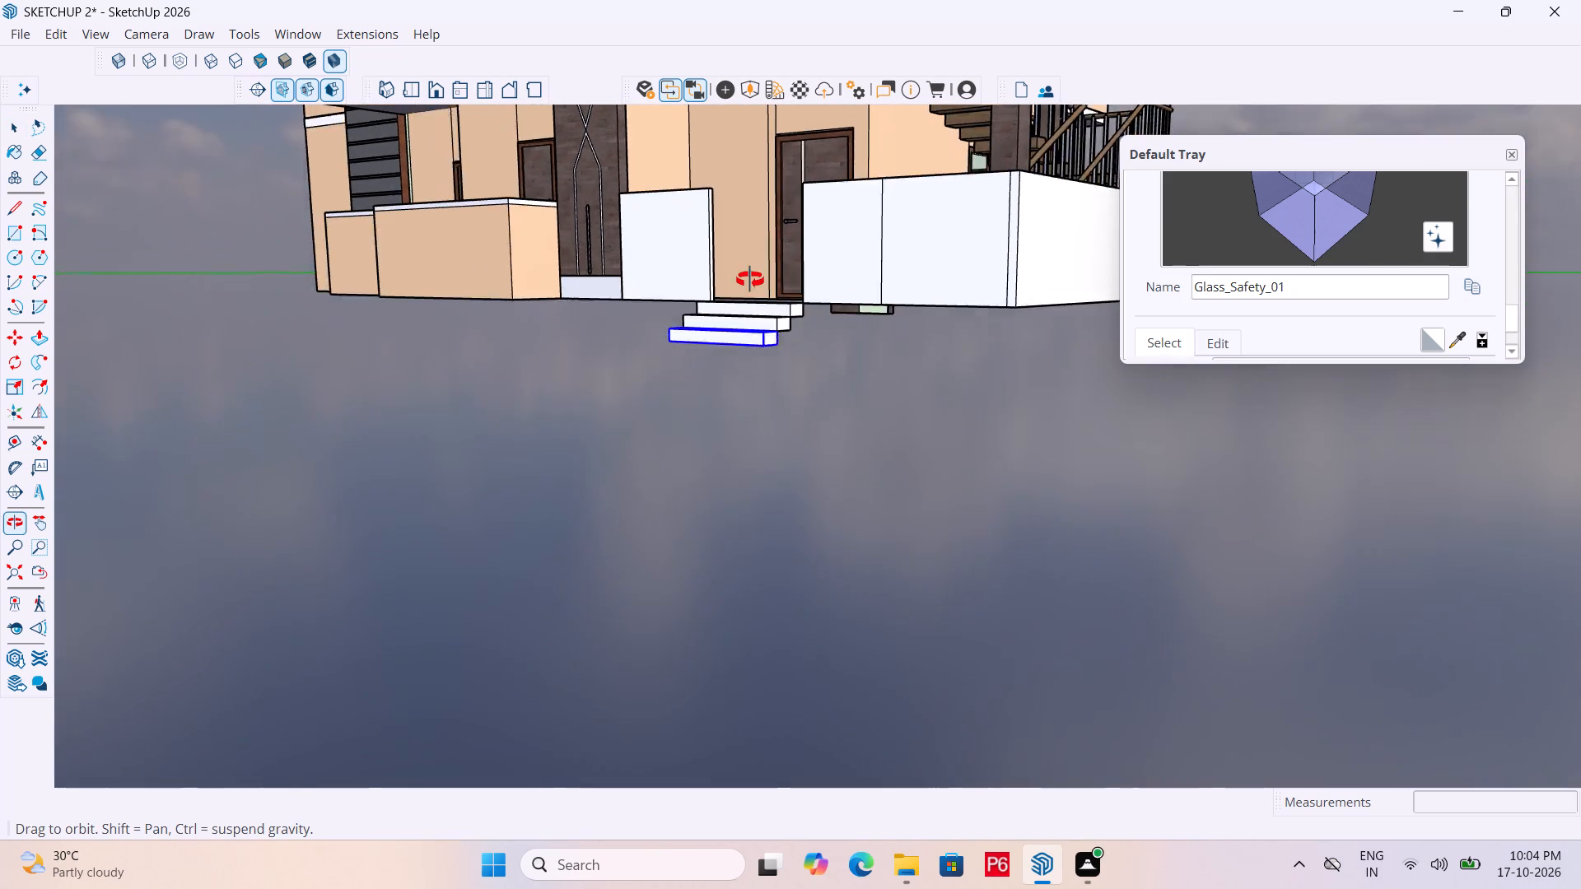
pyautogui.moveTo(750, 280); pyautogui.dragTo(851, 257, button='middle')
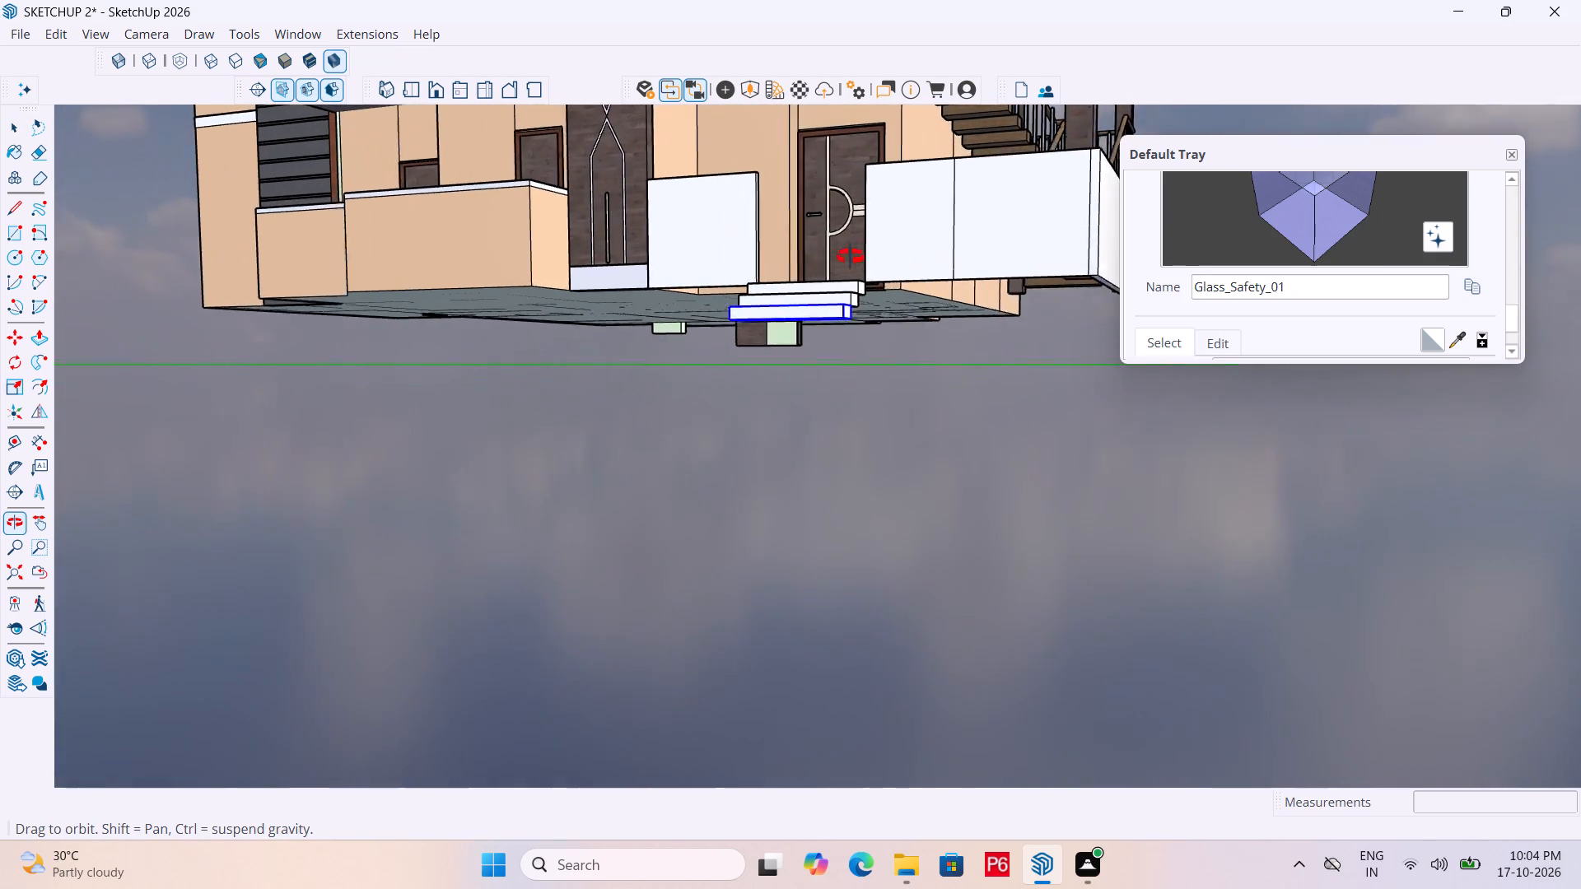
pyautogui.moveTo(851, 257); pyautogui.dragTo(424, 235, button='middle')
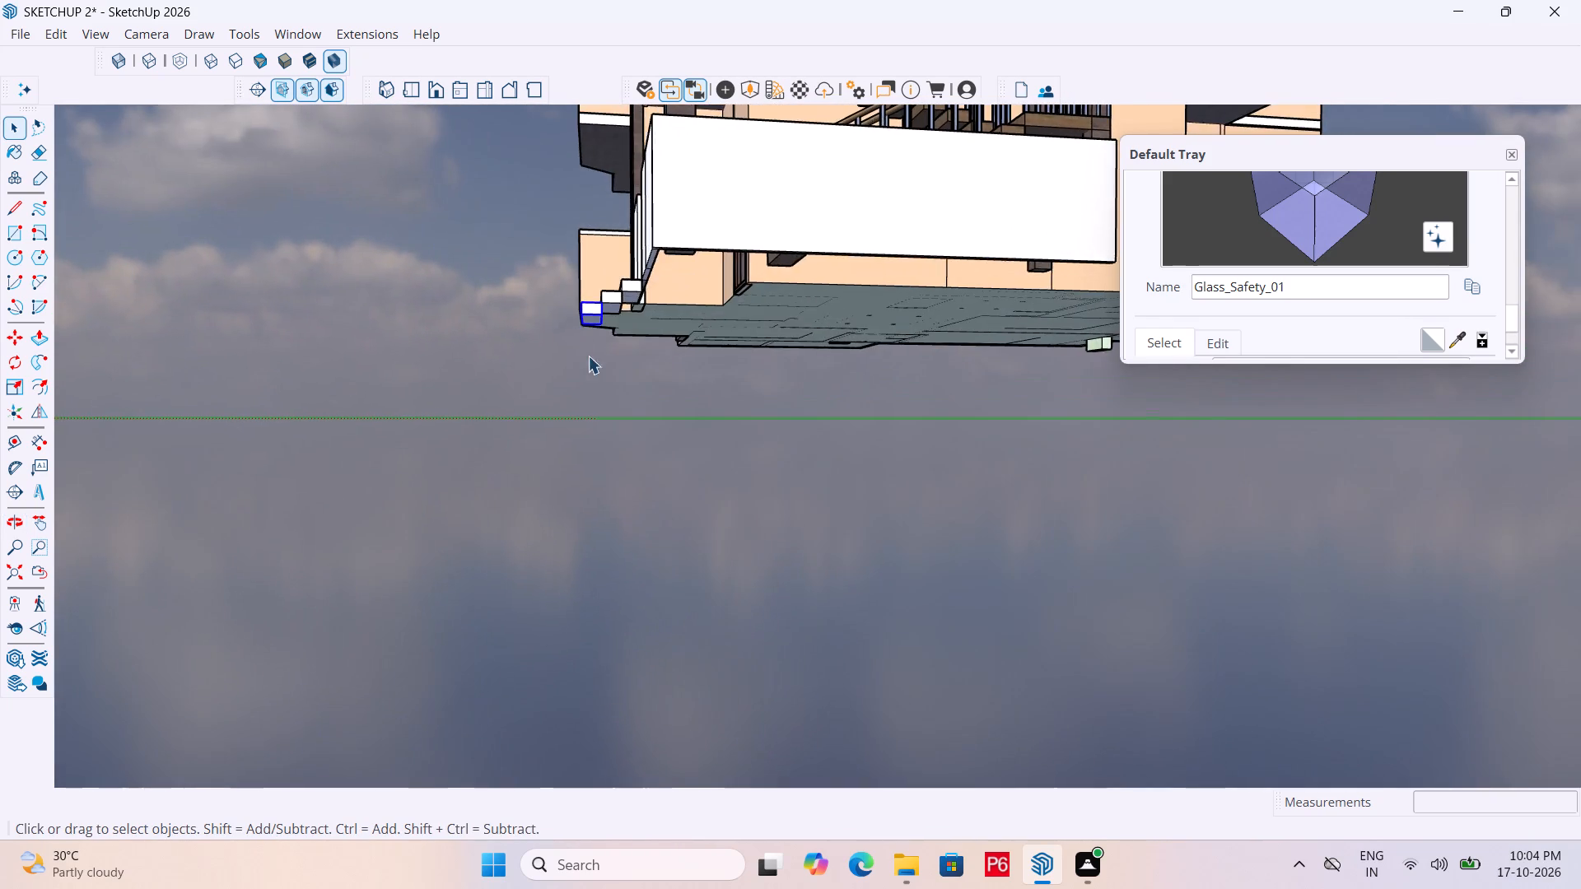
# Inside the lowest step's group, pull its underside down 3" as a separate layer with a new starting face.
pyautogui.scroll(5, 588, 355)
pyautogui.scroll(4, 586, 251)
pyautogui.moveTo(587, 263); pyautogui.dragTo(595, 214, button='middle')
pyautogui.scroll(4, 591, 258)
pyautogui.click(601, 285)
pyautogui.doubleClick(592, 271)
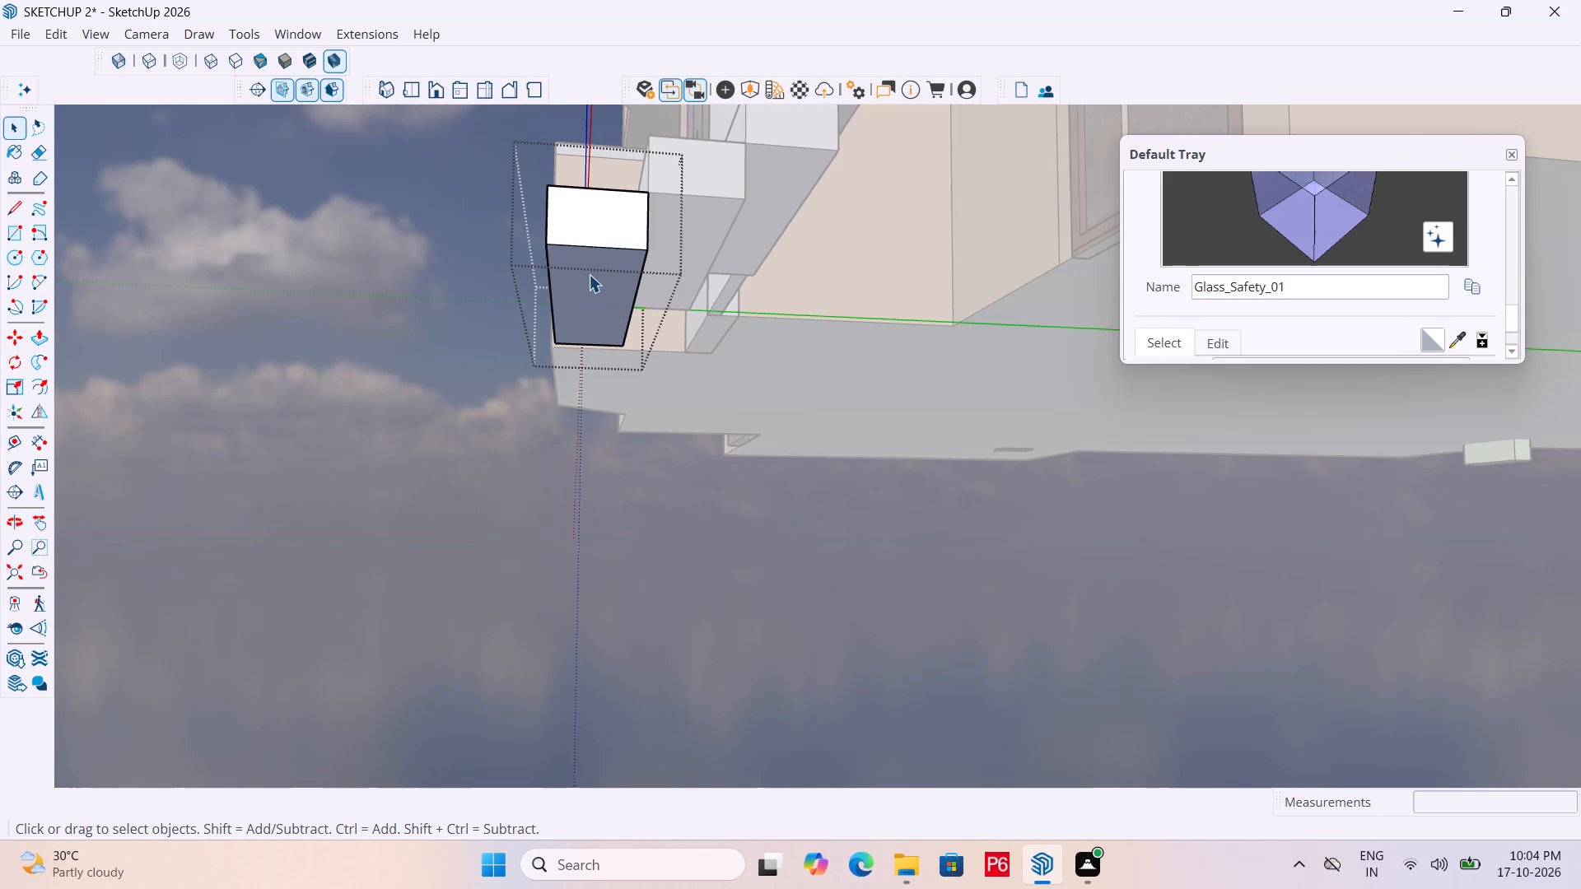
pyautogui.click(589, 280)
pyautogui.doubleClick(604, 282)
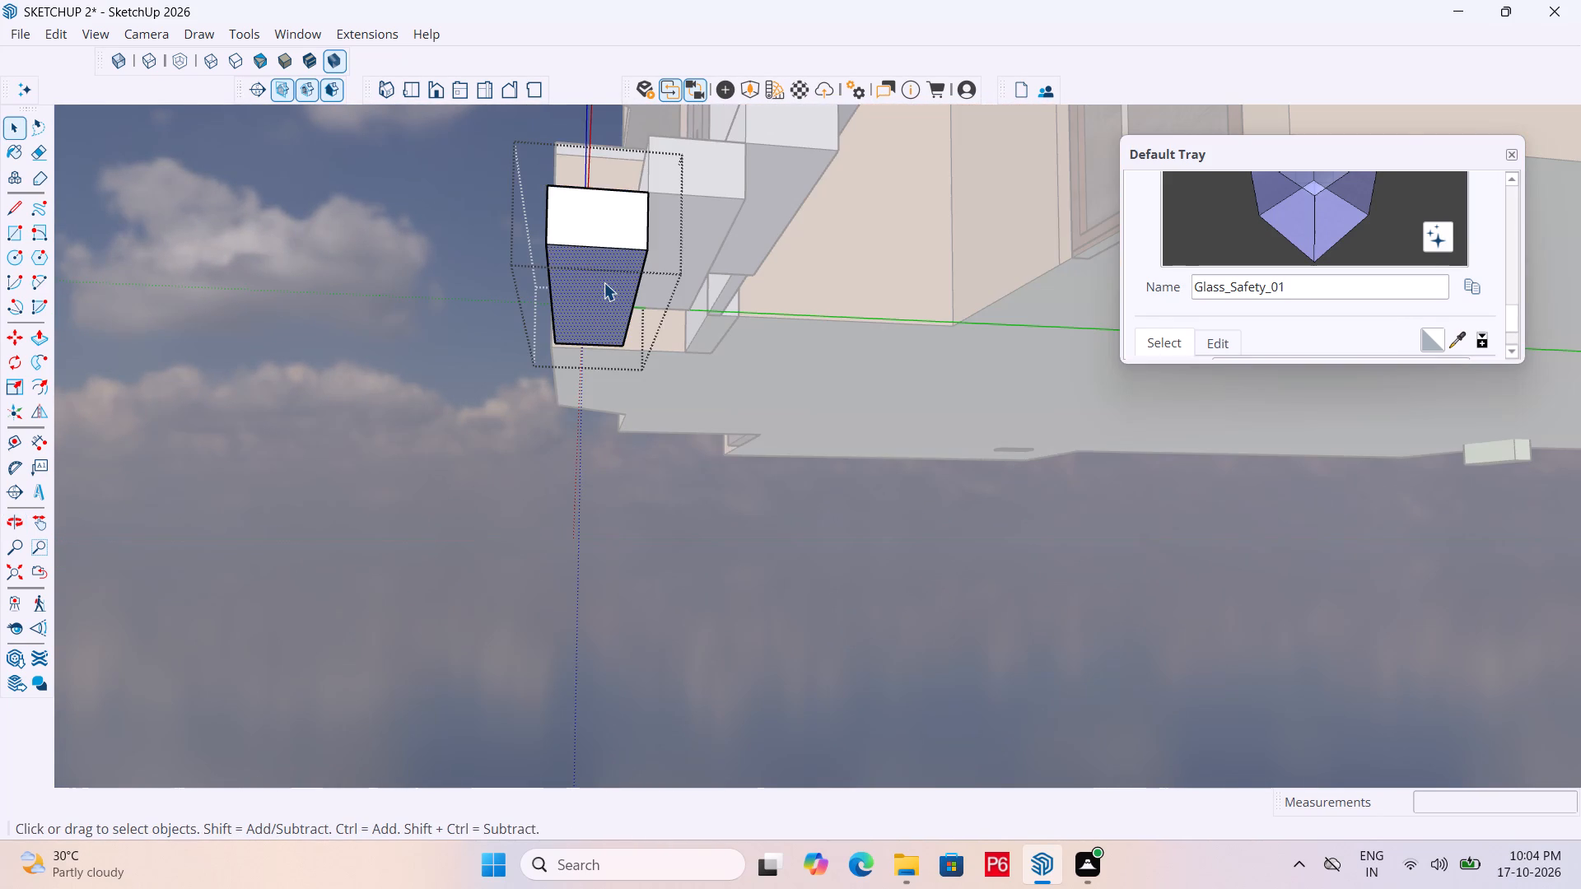
pyautogui.press('p')
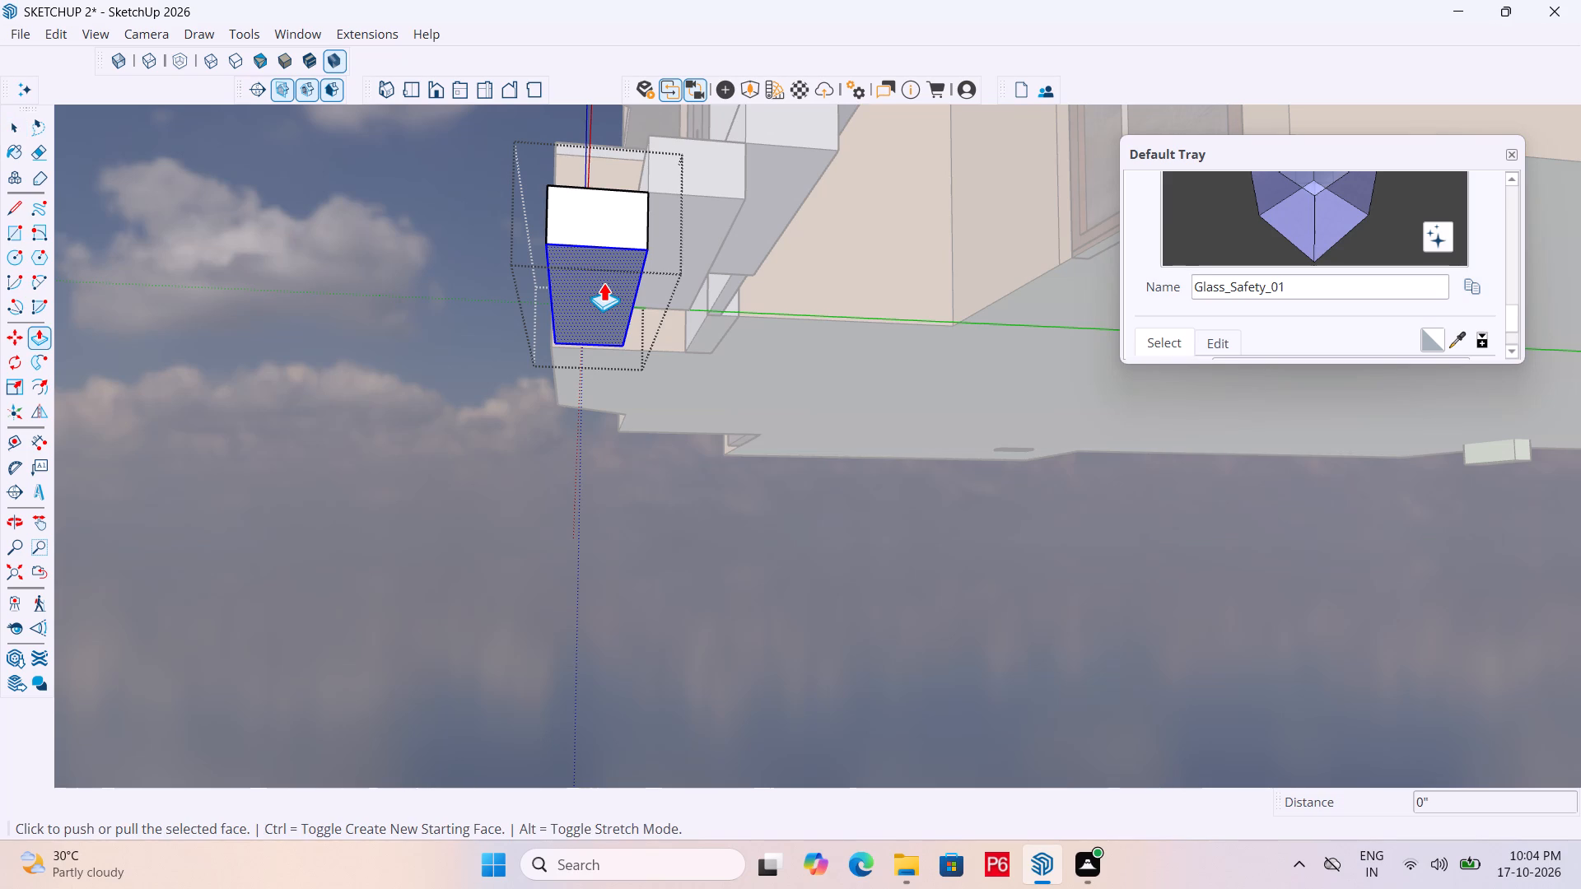
pyautogui.click(604, 282)
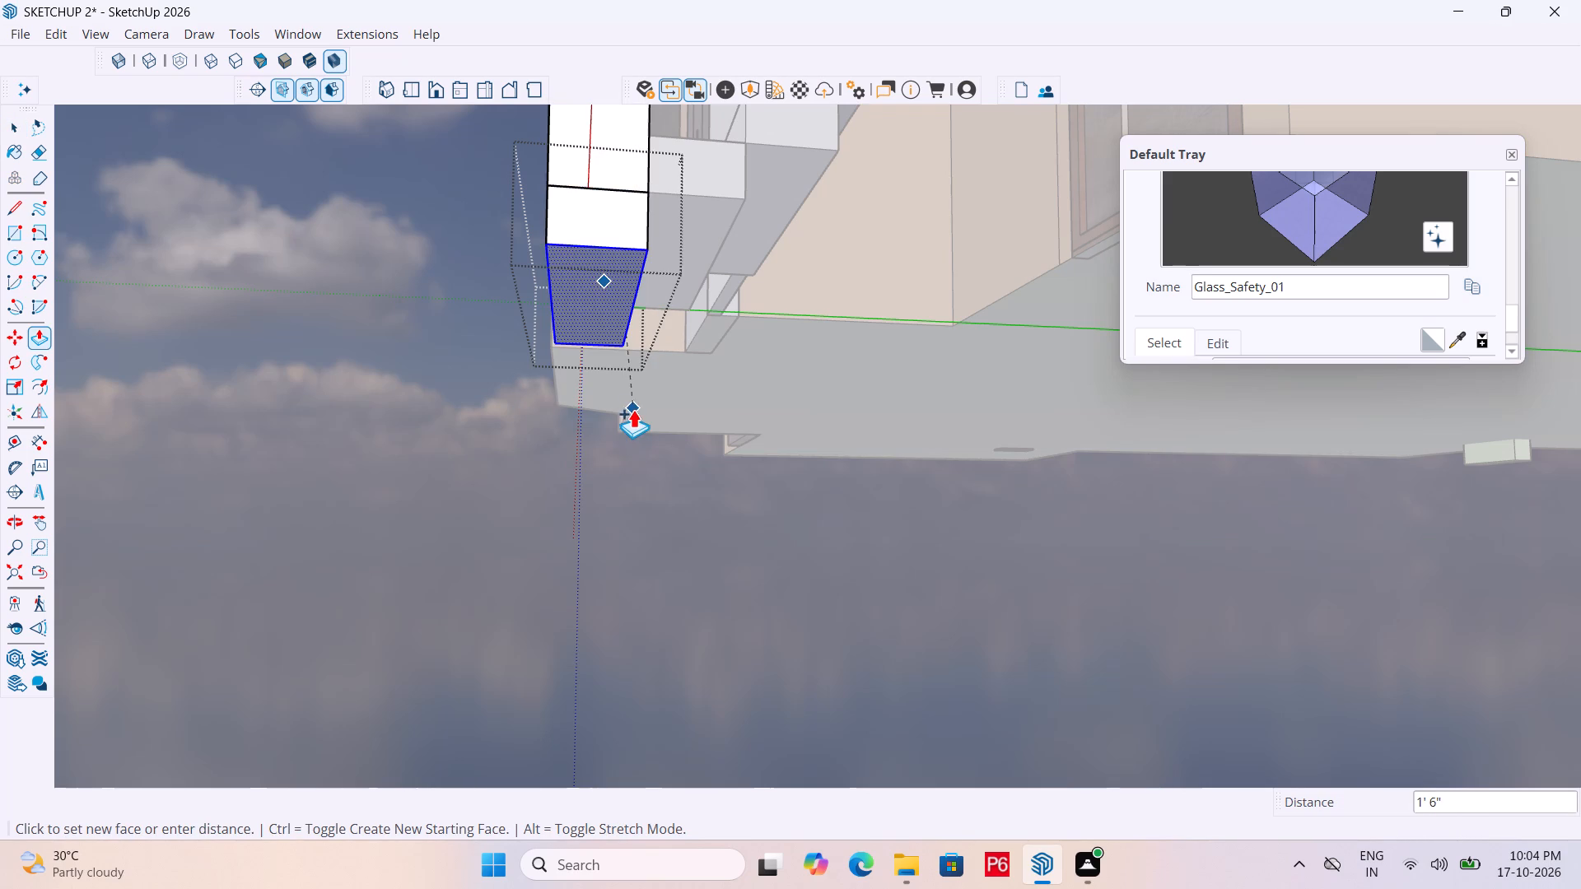
pyautogui.scroll(4, 632, 268)
pyautogui.moveTo(632, 327); pyautogui.dragTo(641, 322)
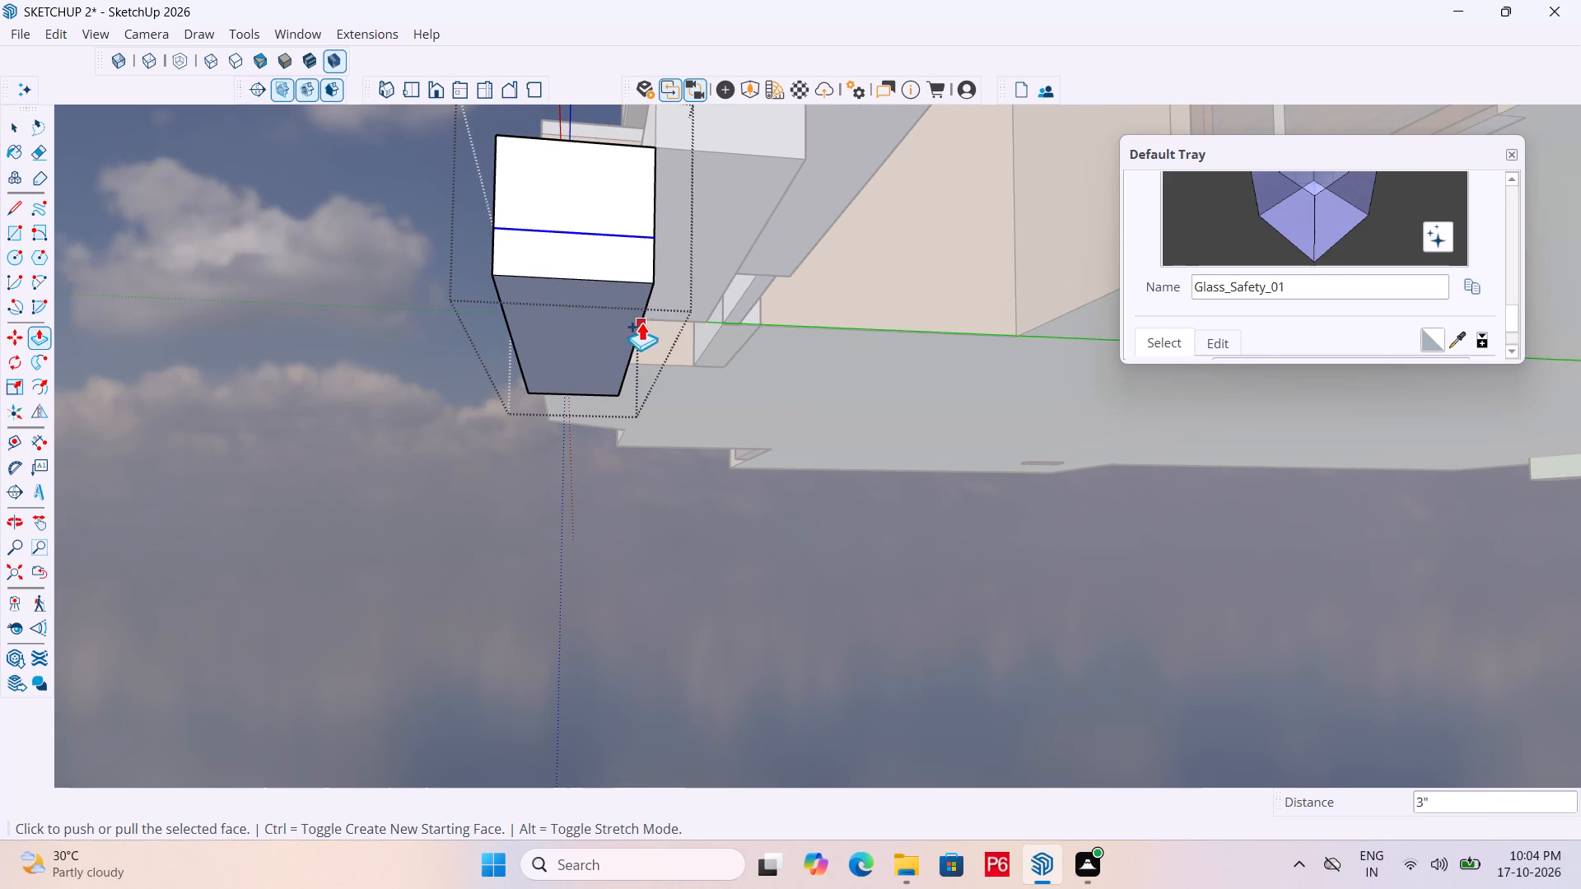
pyautogui.moveTo(641, 322); pyautogui.dragTo(640, 323)
pyautogui.moveTo(700, 279); pyautogui.dragTo(394, 335, button='middle')
pyautogui.press('space')
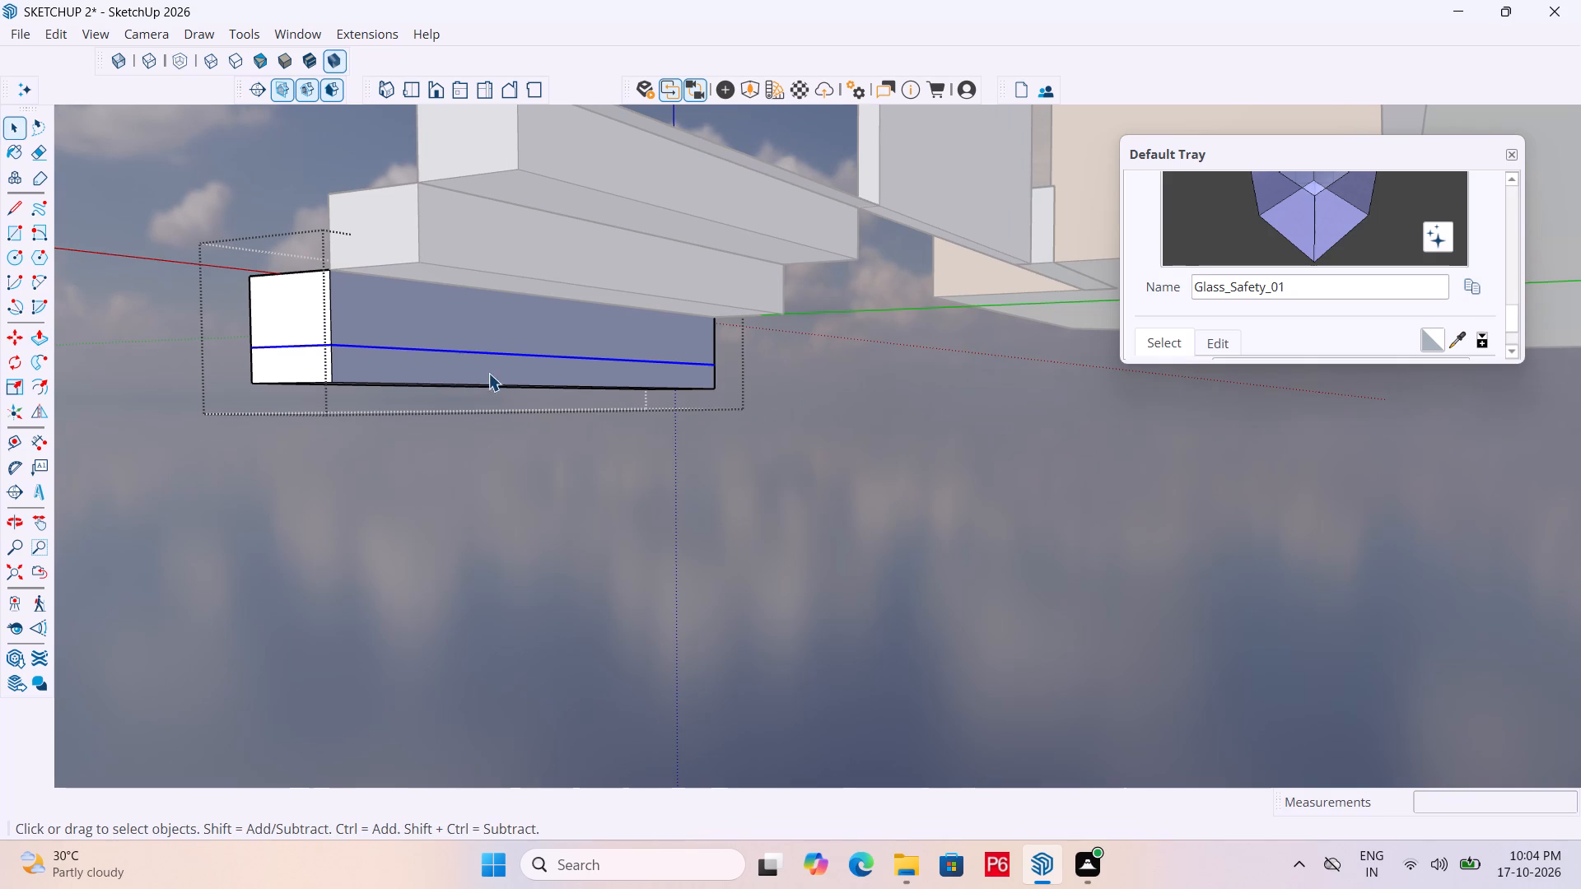
# Pull the house-side face of the 3" bottom layer about 38' 11 11/16" inward, running it under the house.
pyautogui.click(492, 367)
pyautogui.press('p')
pyautogui.click(487, 366)
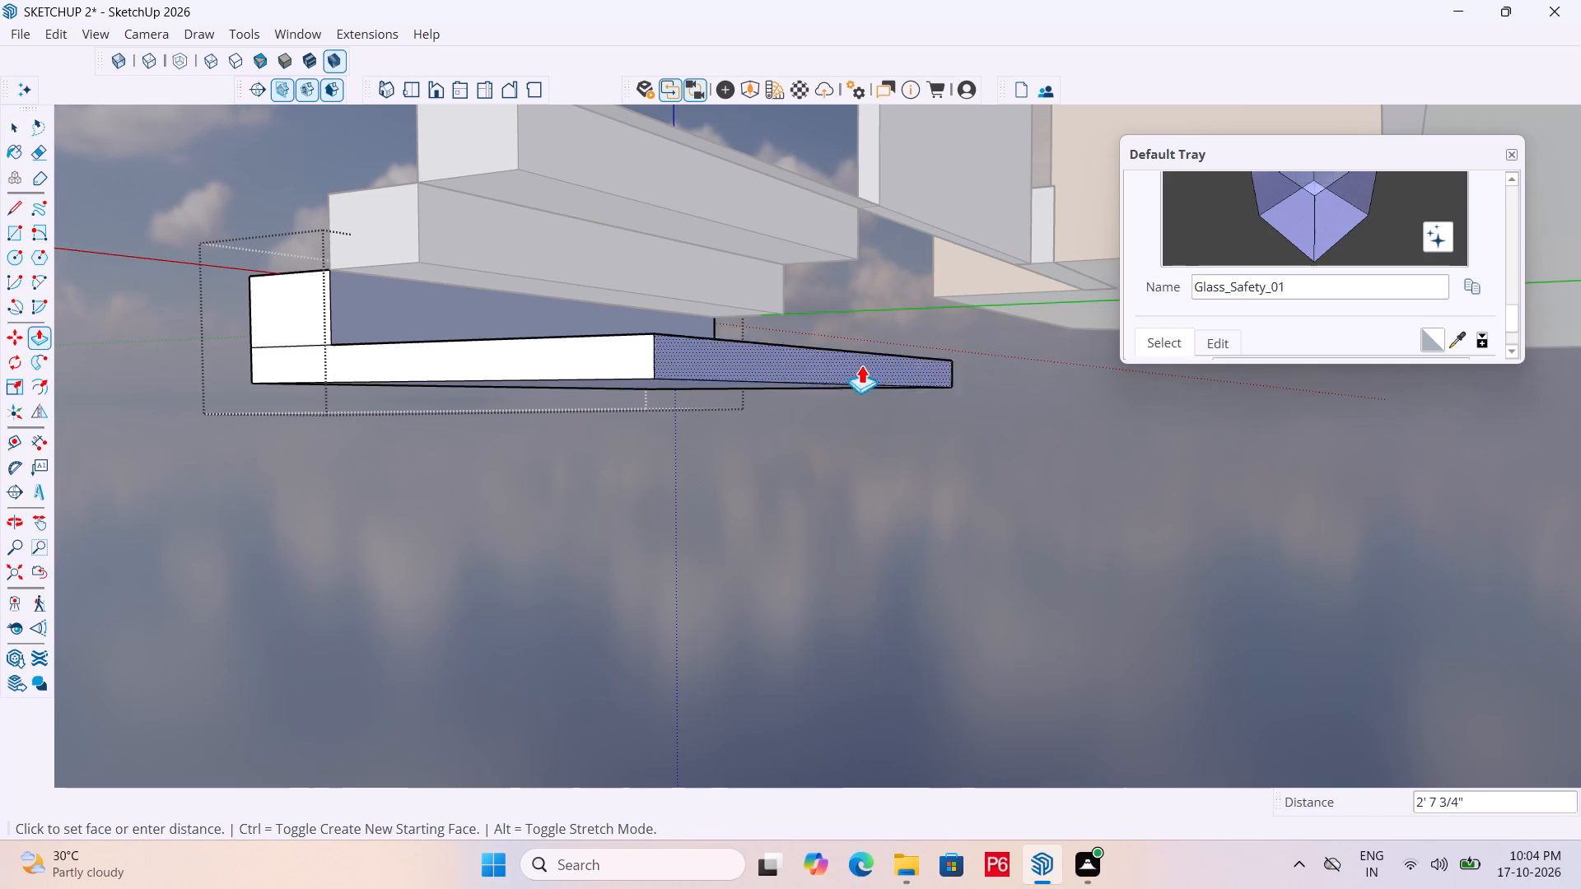
pyautogui.scroll(-7, 763, 328)
pyautogui.scroll(-13, 494, 301)
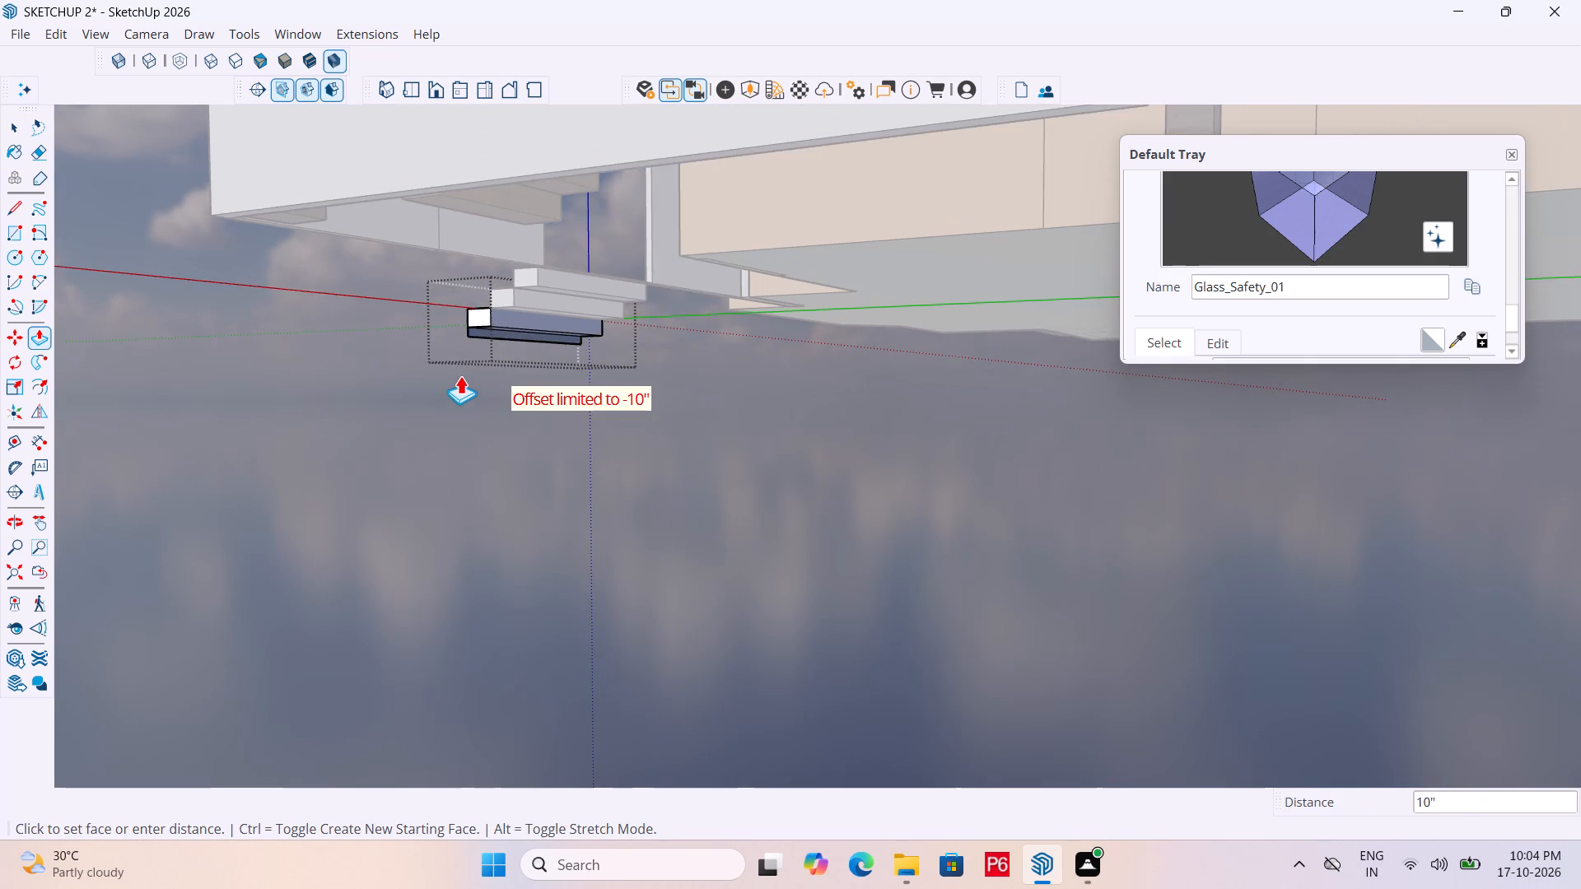
pyautogui.scroll(-7, 483, 374)
pyautogui.scroll(-14, 611, 347)
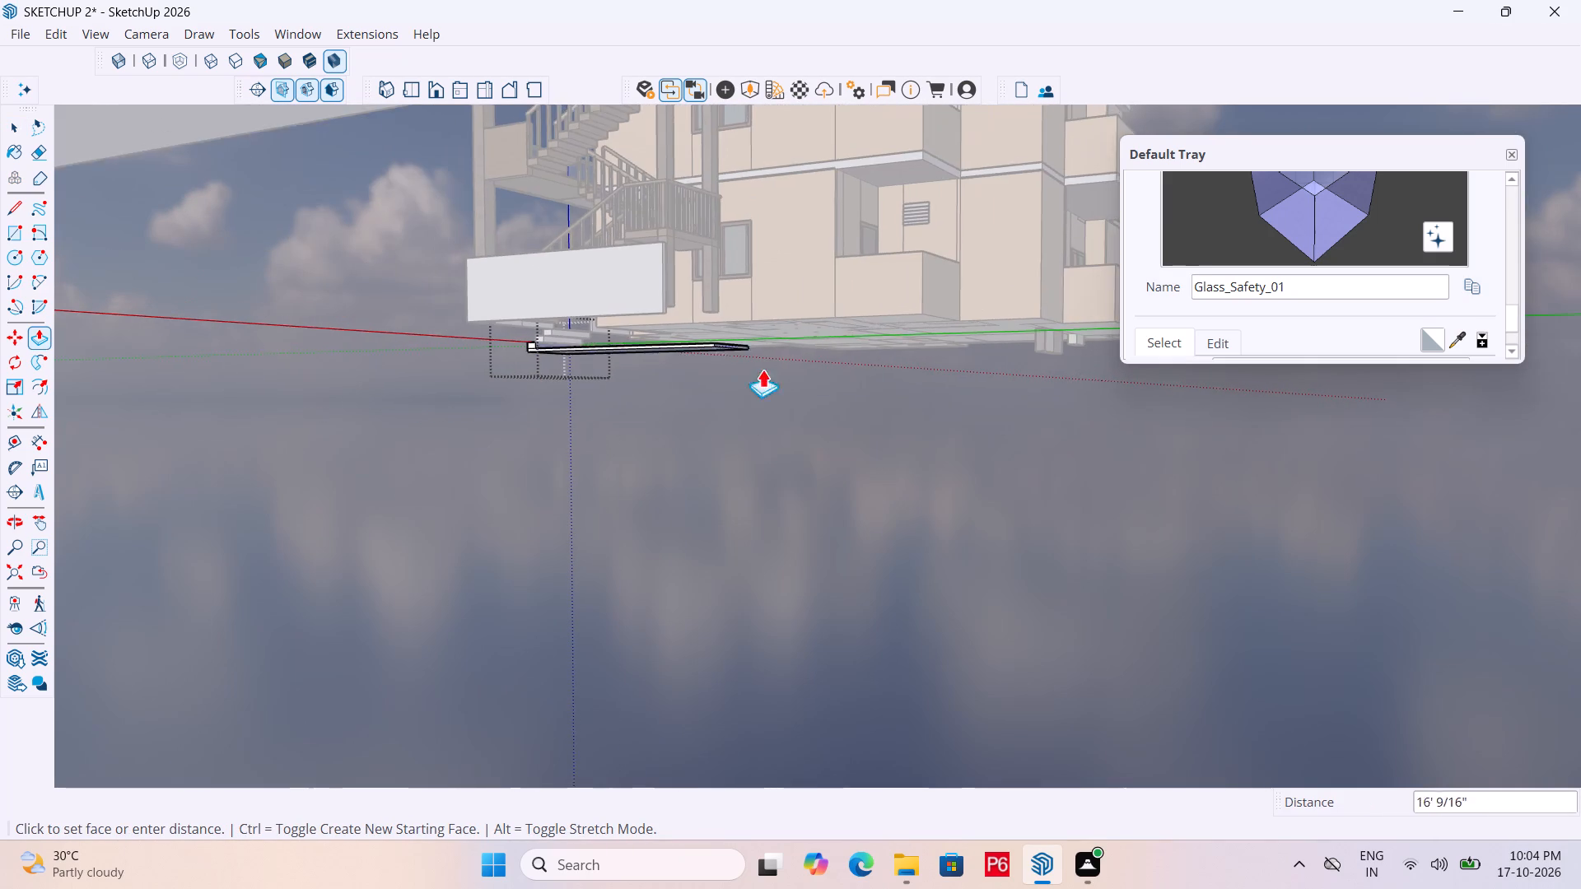
pyautogui.scroll(-3, 763, 369)
pyautogui.scroll(-1, 1056, 350)
pyautogui.moveTo(1055, 350); pyautogui.dragTo(458, 449, button='middle')
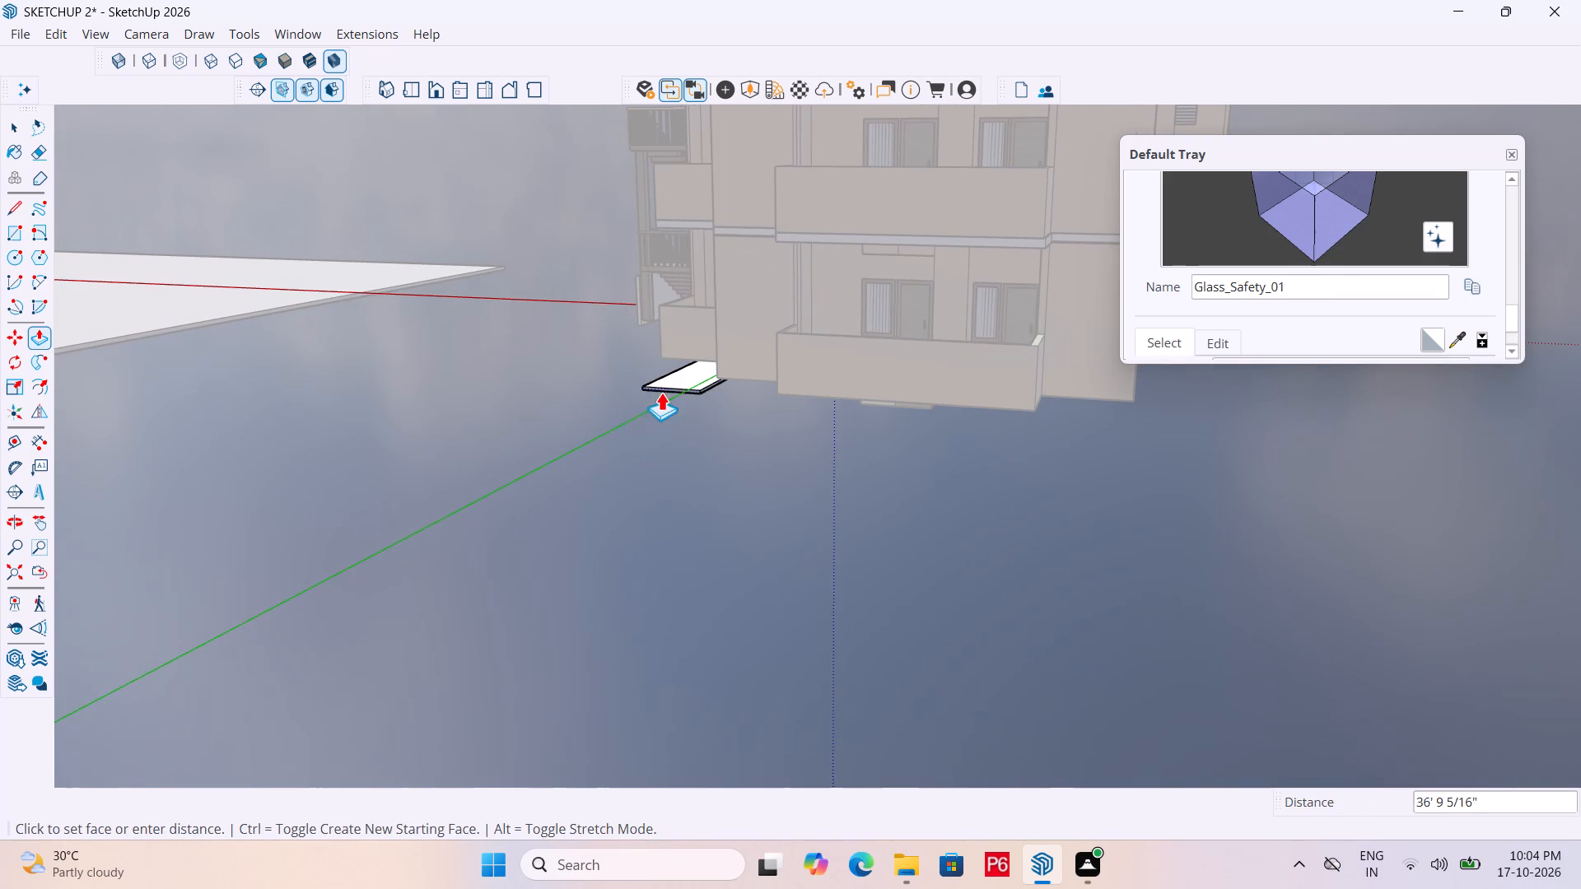
pyautogui.click(739, 365)
# Pull the base layer's long side face on the low wall's side outward about 8' 10 7/16".
pyautogui.moveTo(619, 377); pyautogui.dragTo(669, 393, button='middle')
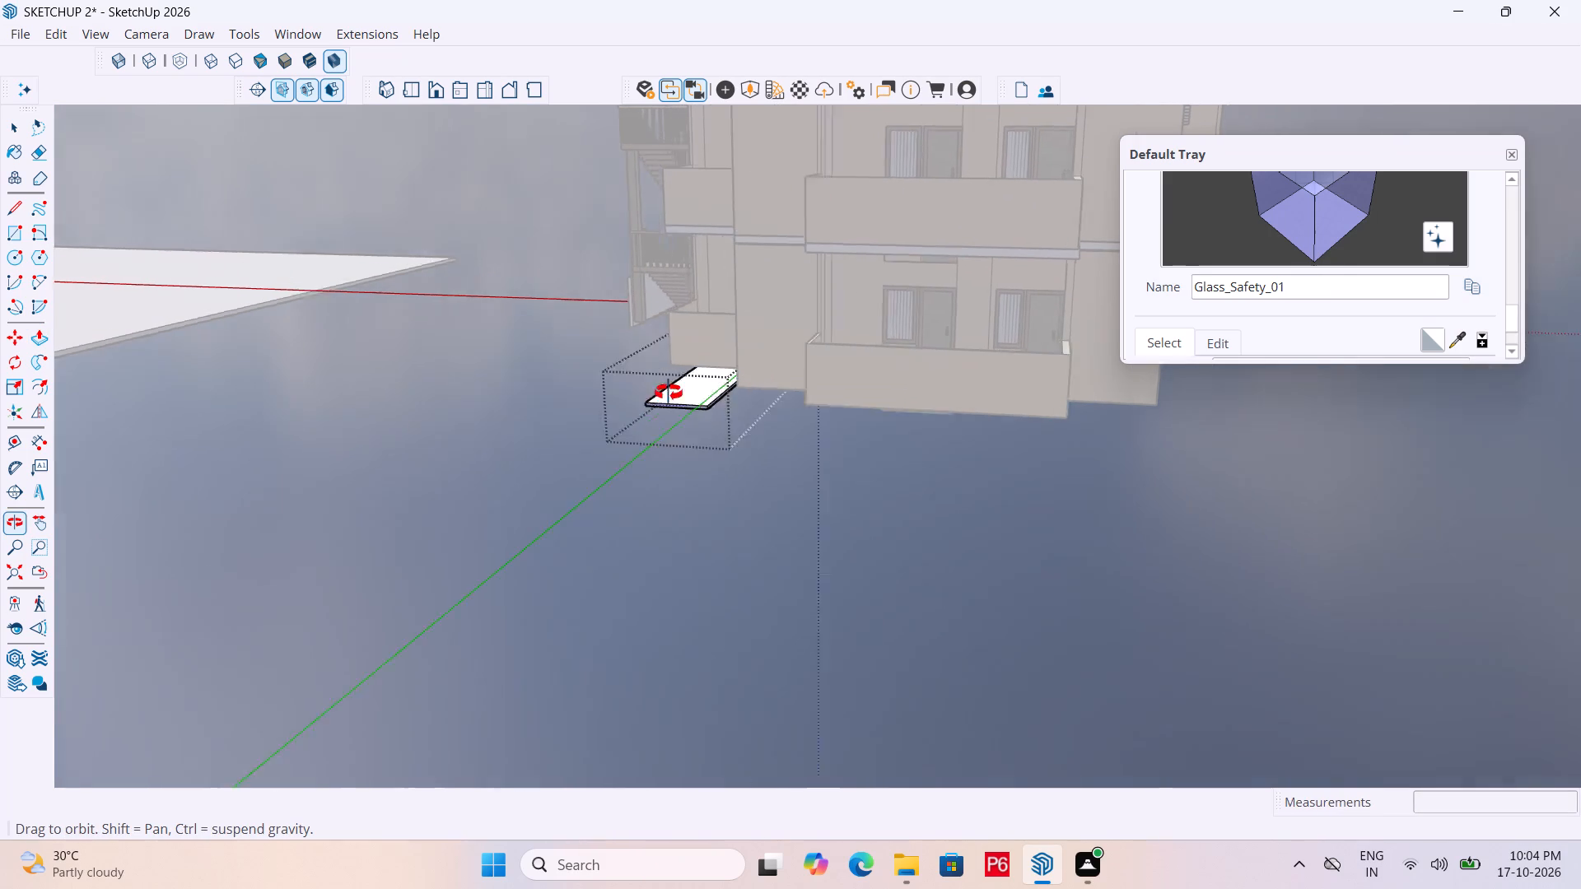
pyautogui.moveTo(669, 393); pyautogui.dragTo(1271, 341, button='middle')
pyautogui.scroll(4, 1188, 350)
pyautogui.scroll(12, 806, 376)
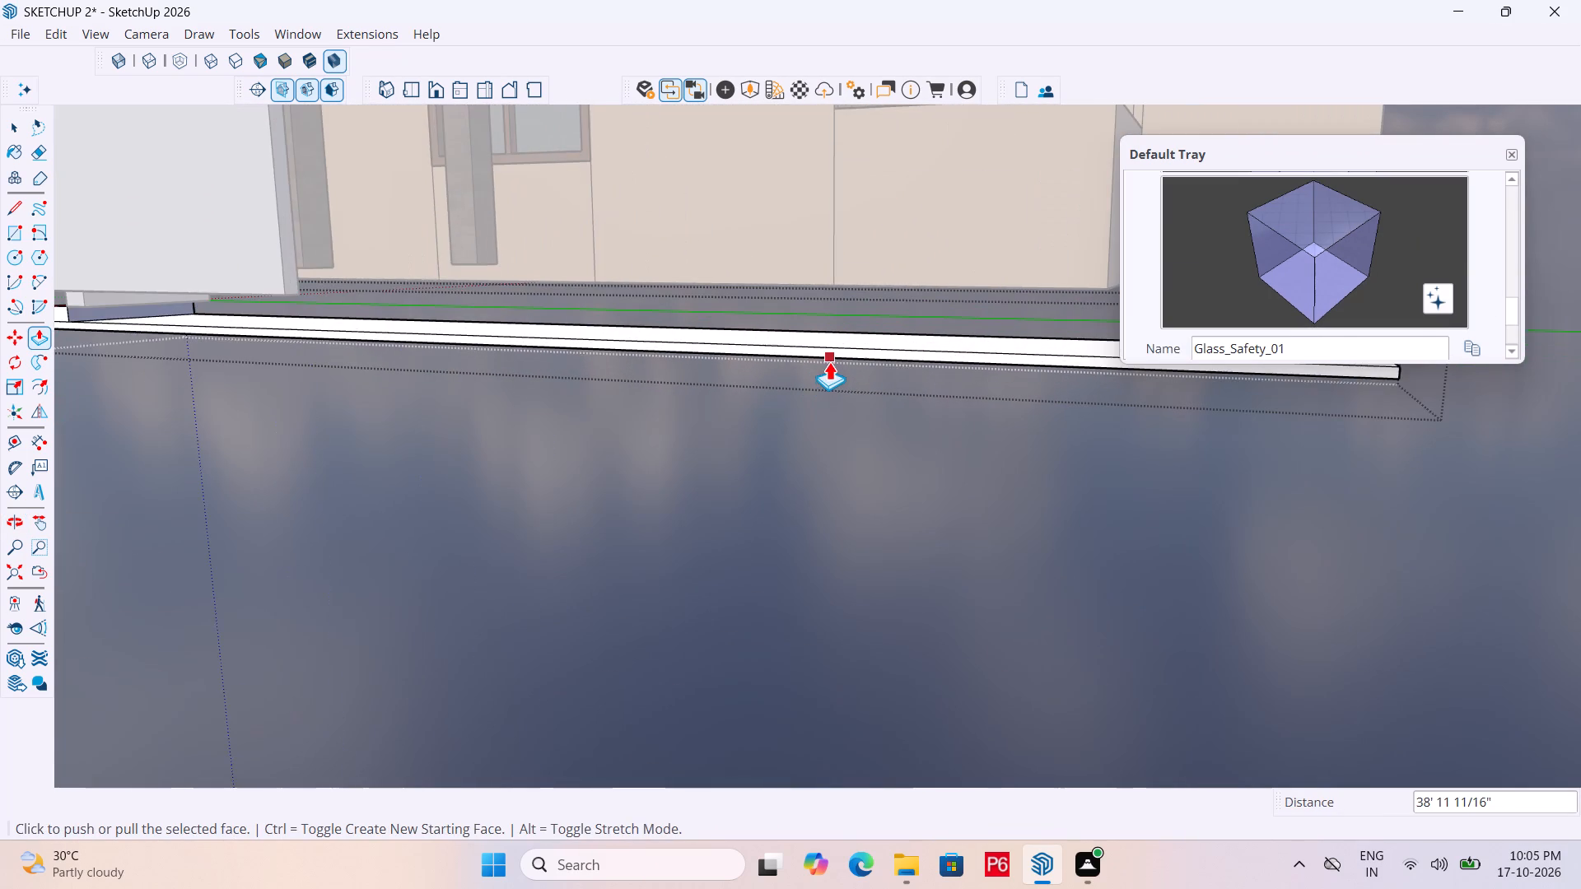
pyautogui.scroll(4, 826, 363)
pyautogui.press('space')
pyautogui.click(911, 350)
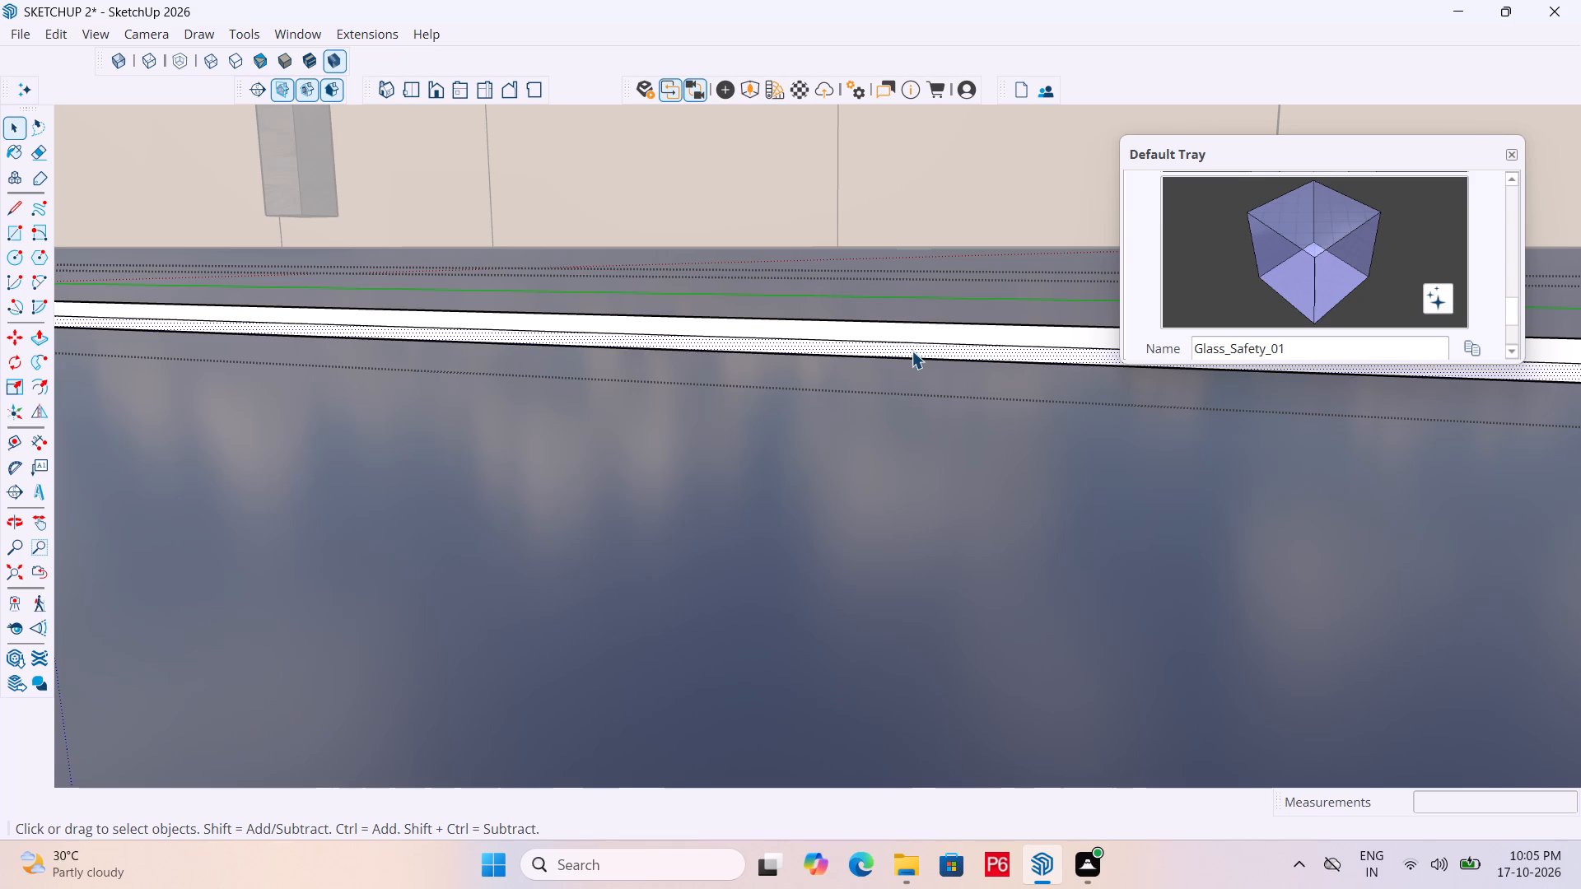
pyautogui.press('p')
pyautogui.click(916, 345)
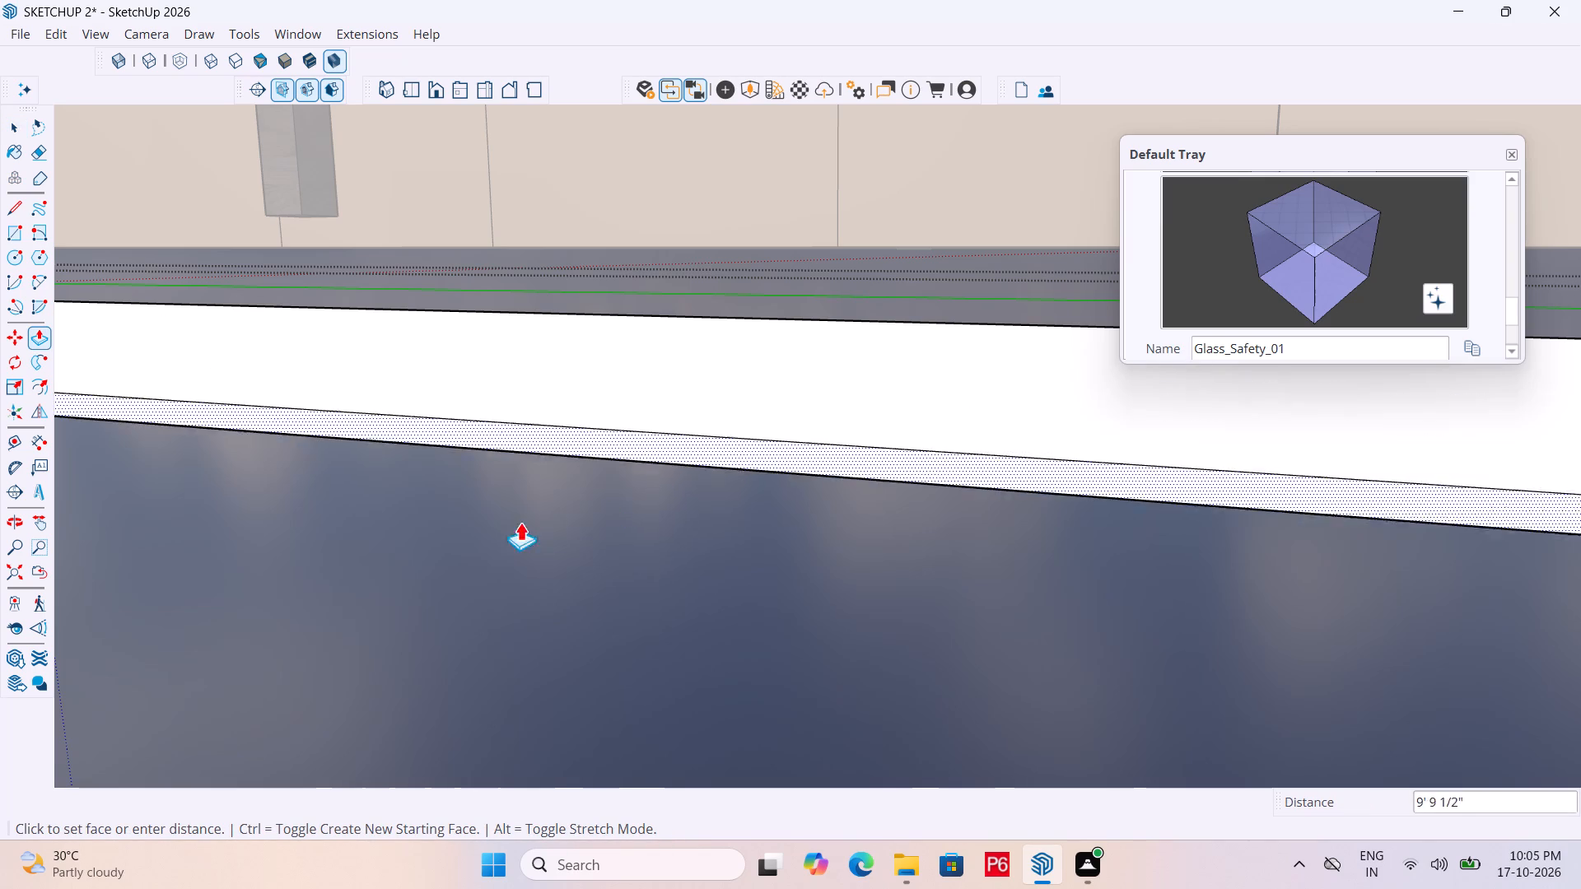
pyautogui.scroll(-6, 524, 440)
pyautogui.scroll(-6, 742, 366)
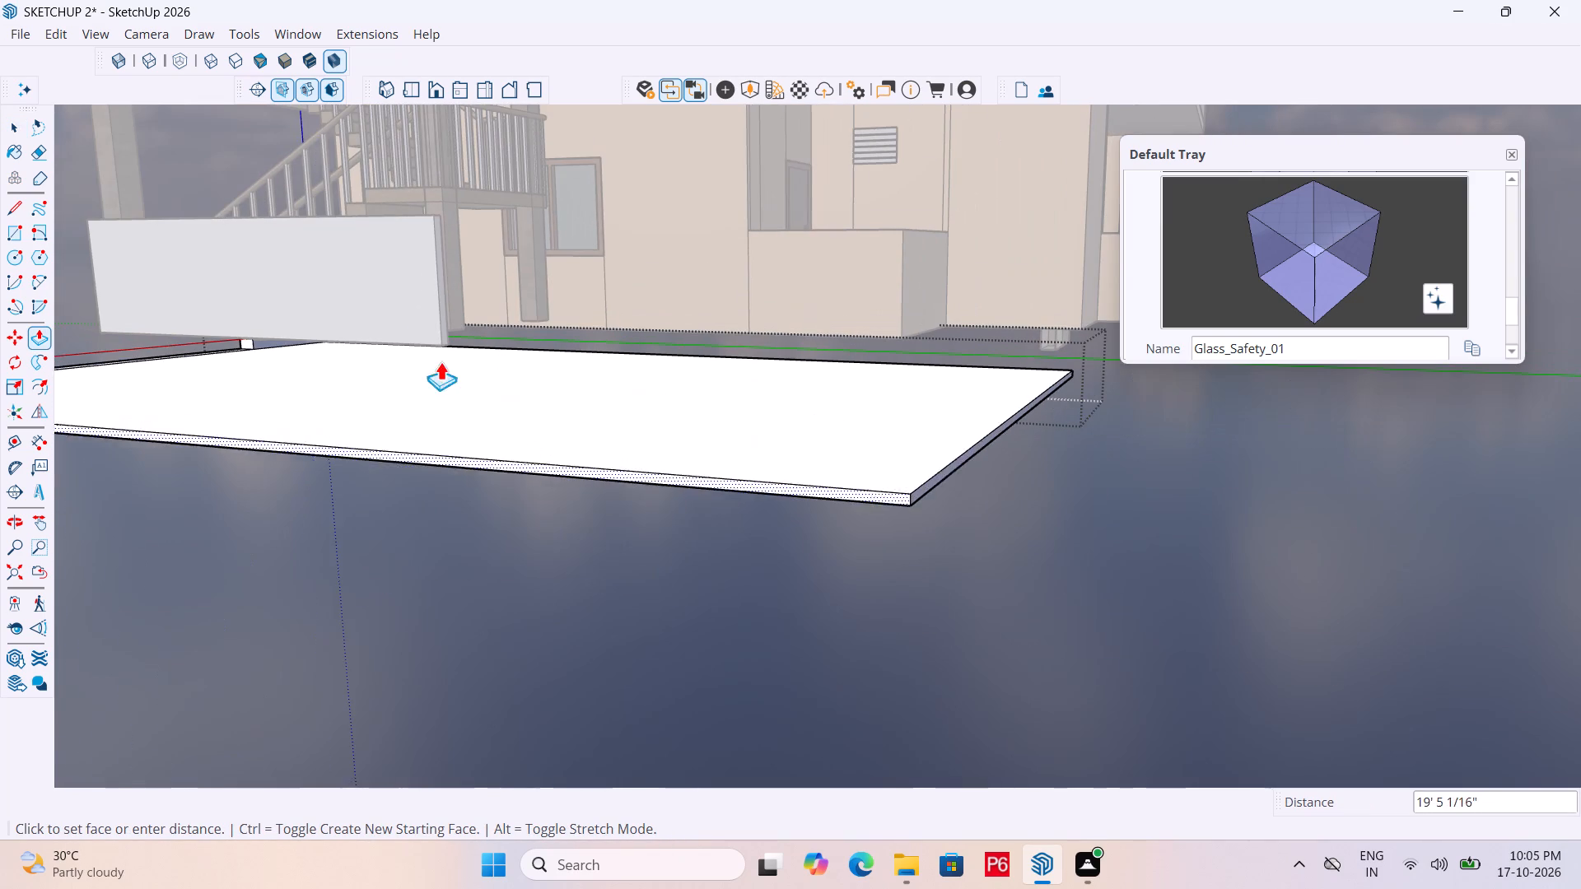
pyautogui.click(413, 320)
# Pull the base layer's opposite long side face across beneath the whole house to beyond its far side.
pyautogui.moveTo(909, 381); pyautogui.dragTo(147, 396, button='middle')
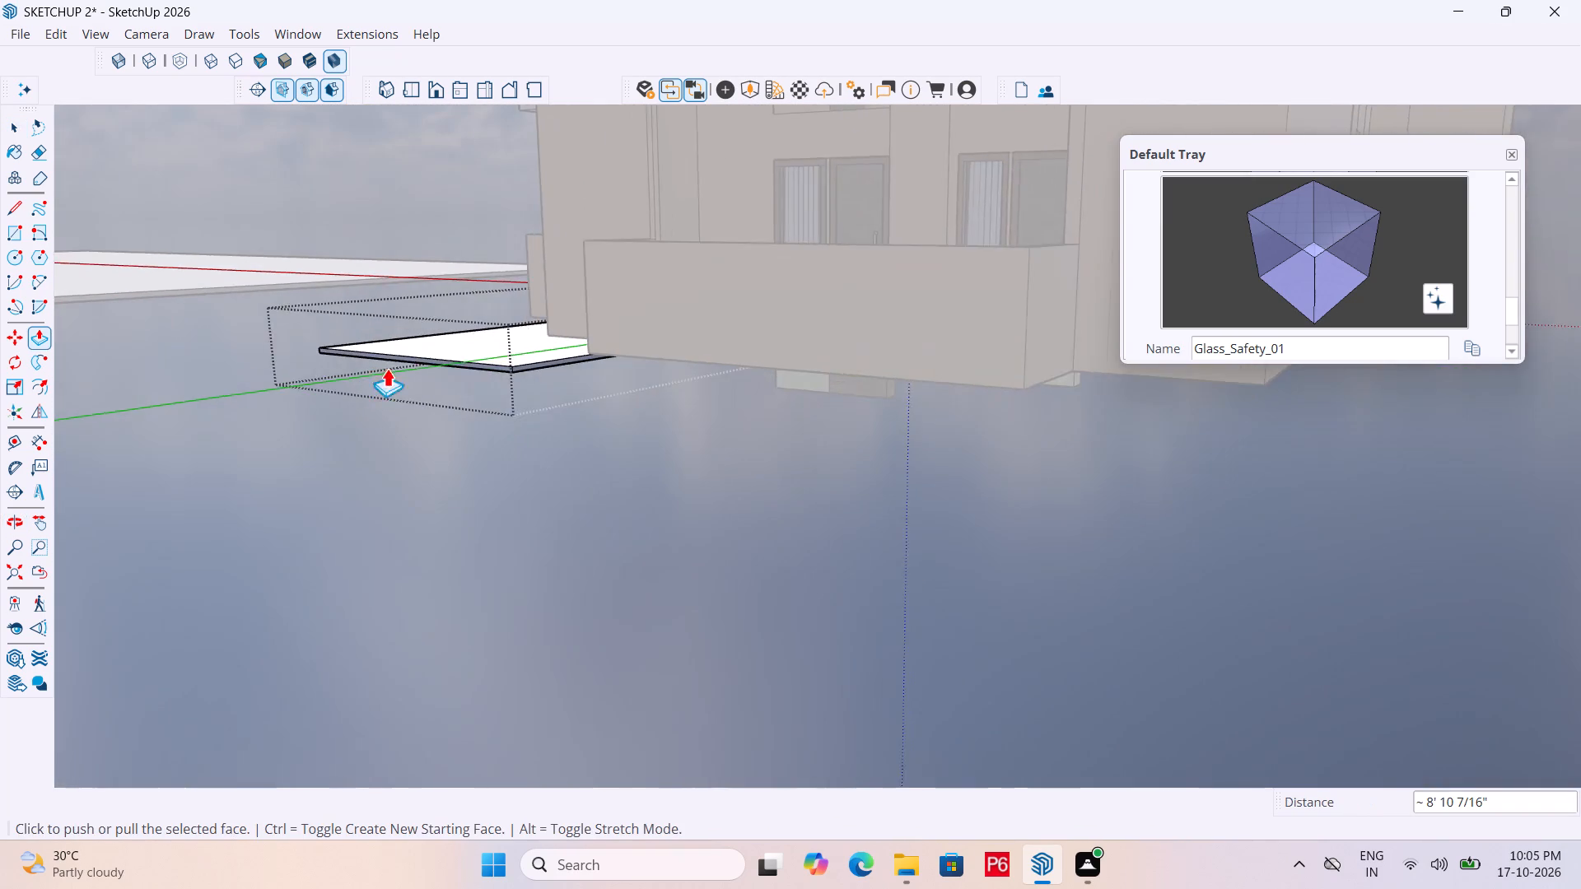
pyautogui.scroll(9, 403, 368)
pyautogui.scroll(5, 478, 365)
pyautogui.press('space')
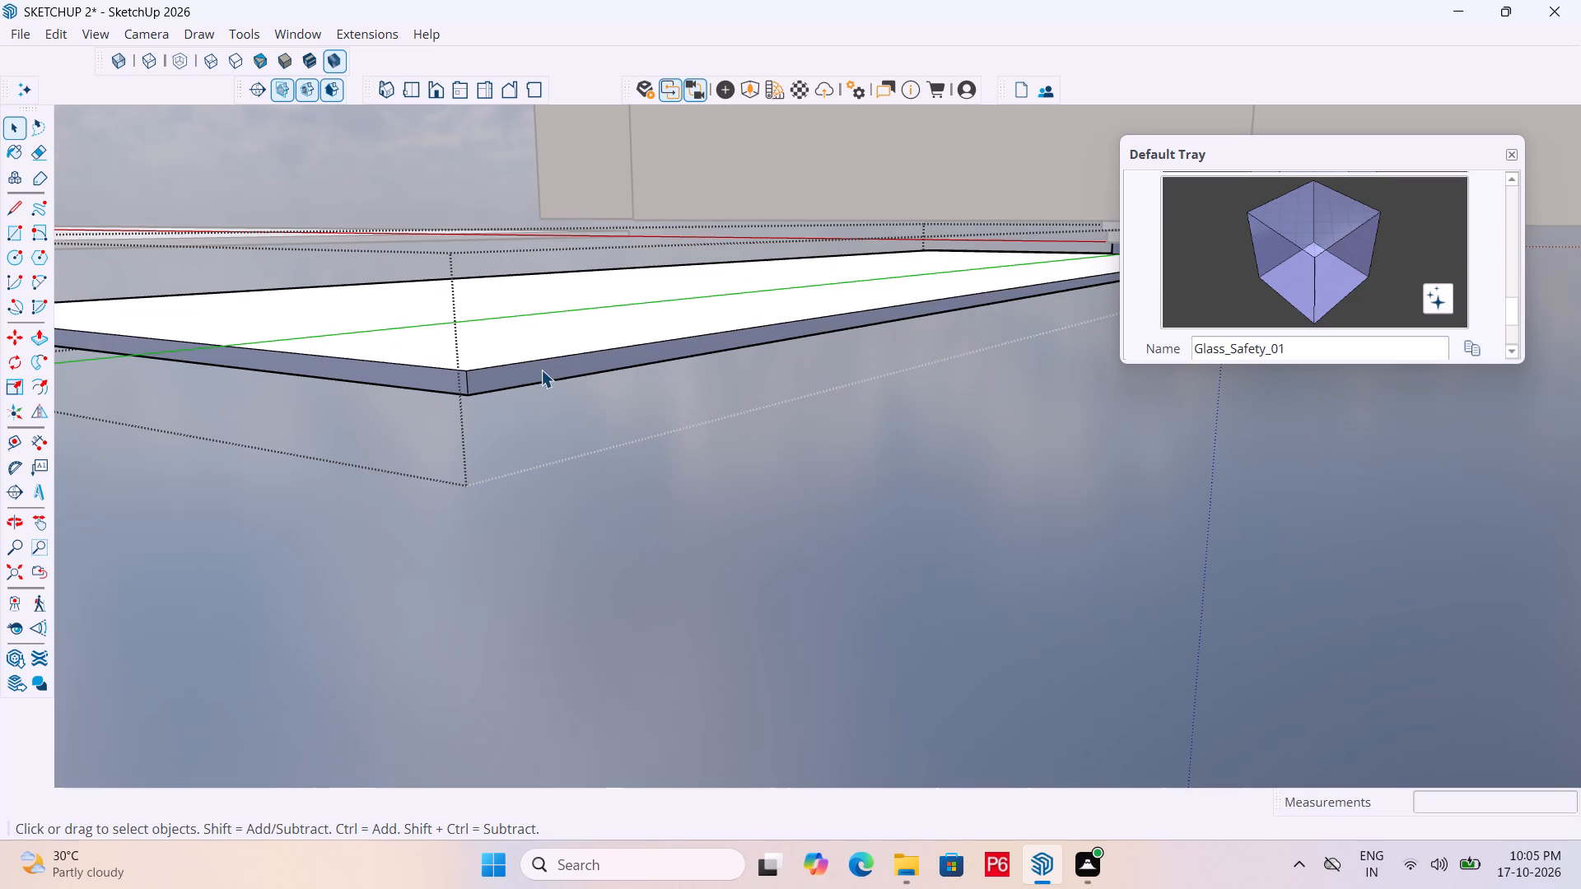
pyautogui.click(547, 368)
pyautogui.click(554, 369)
pyautogui.press('p')
pyautogui.click(554, 369)
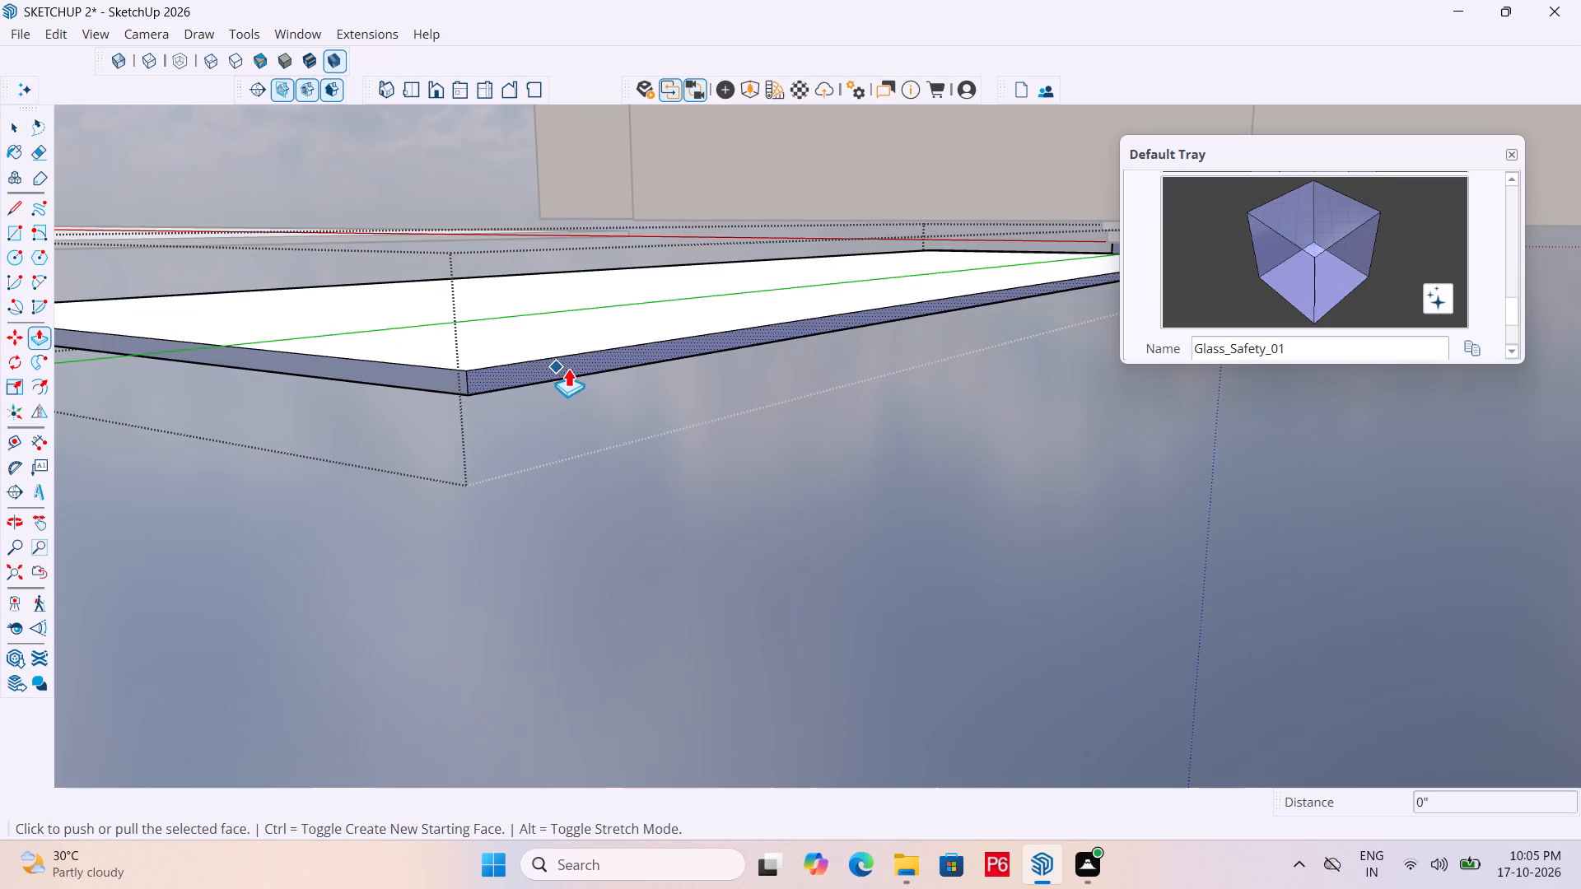
pyautogui.click(579, 357)
pyautogui.scroll(-7, 516, 404)
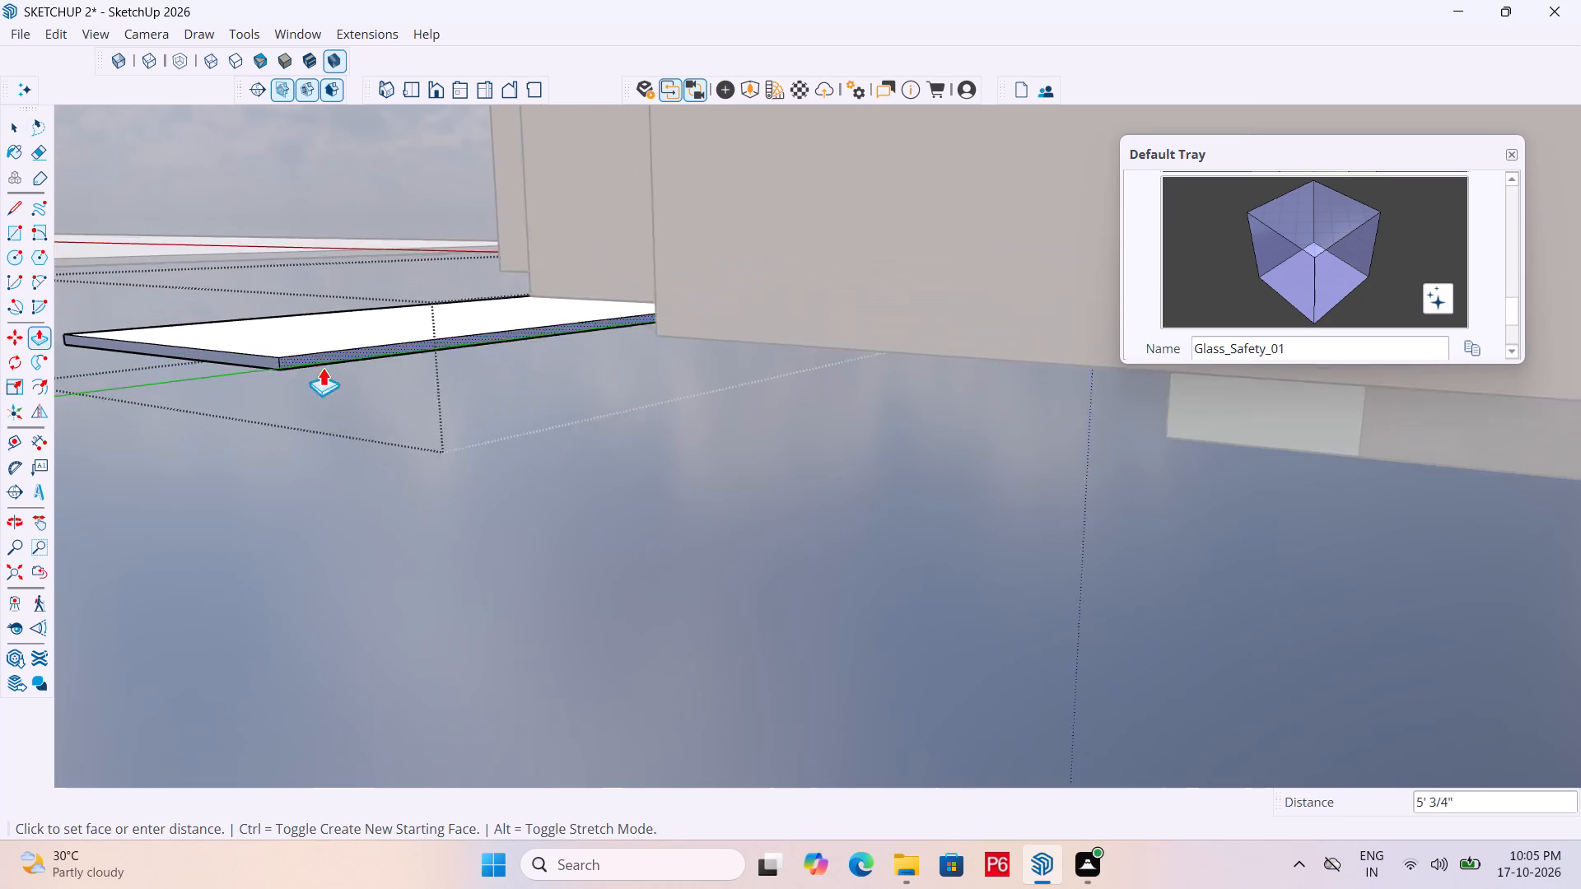
pyautogui.scroll(-7, 257, 356)
pyautogui.scroll(-7, 366, 408)
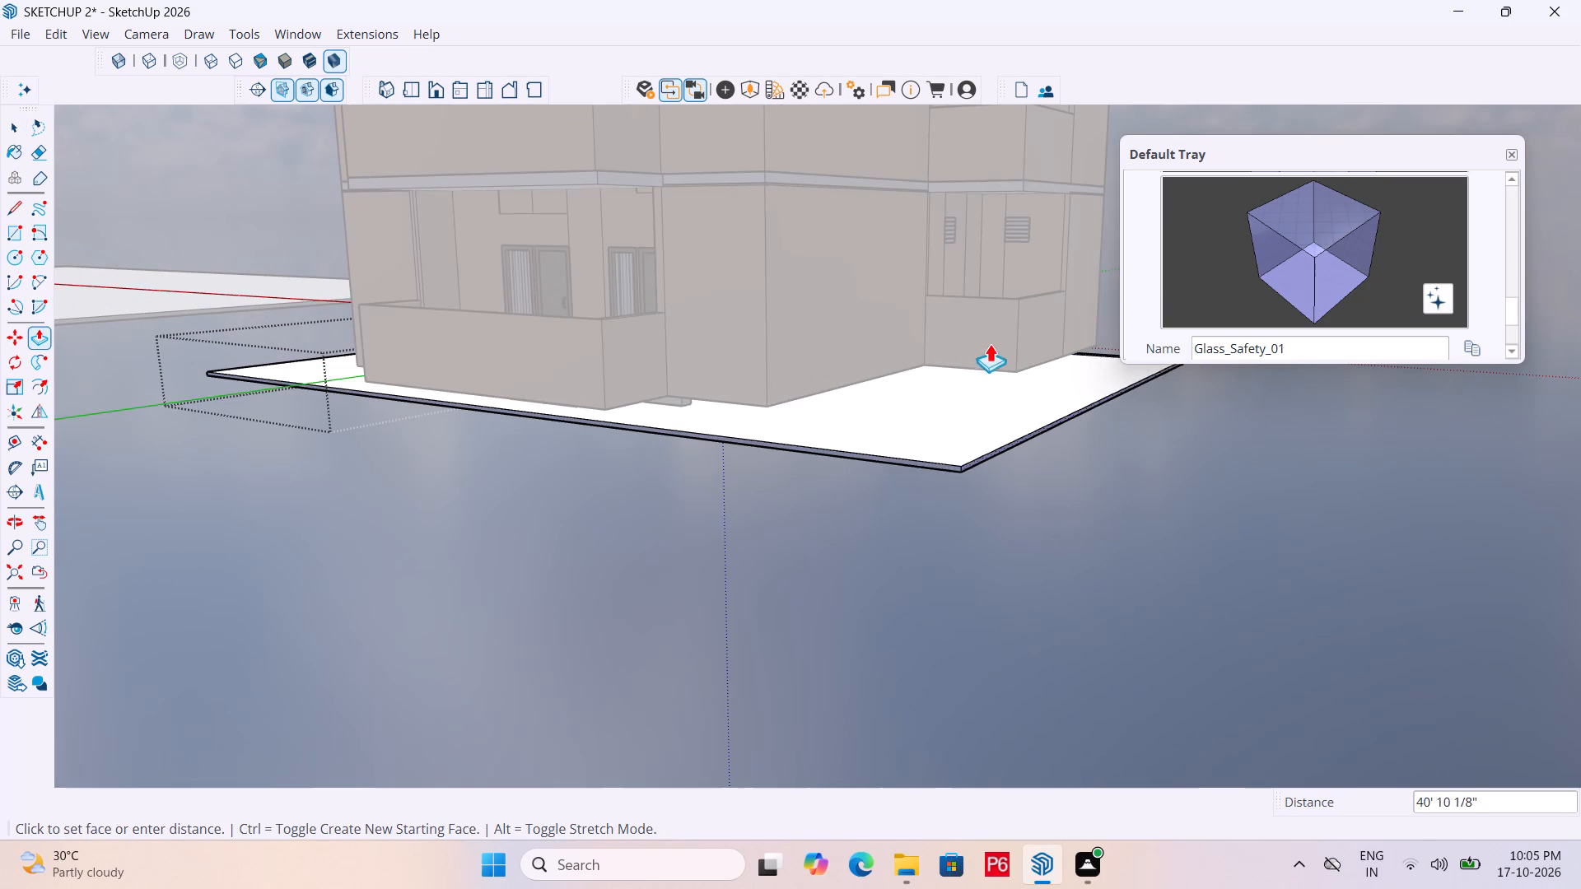
pyautogui.click(1049, 332)
# Pull the rear edge face of the base slab outward 3' 9" beyond the house's back balcony.
pyautogui.moveTo(834, 355); pyautogui.dragTo(637, 376, button='middle')
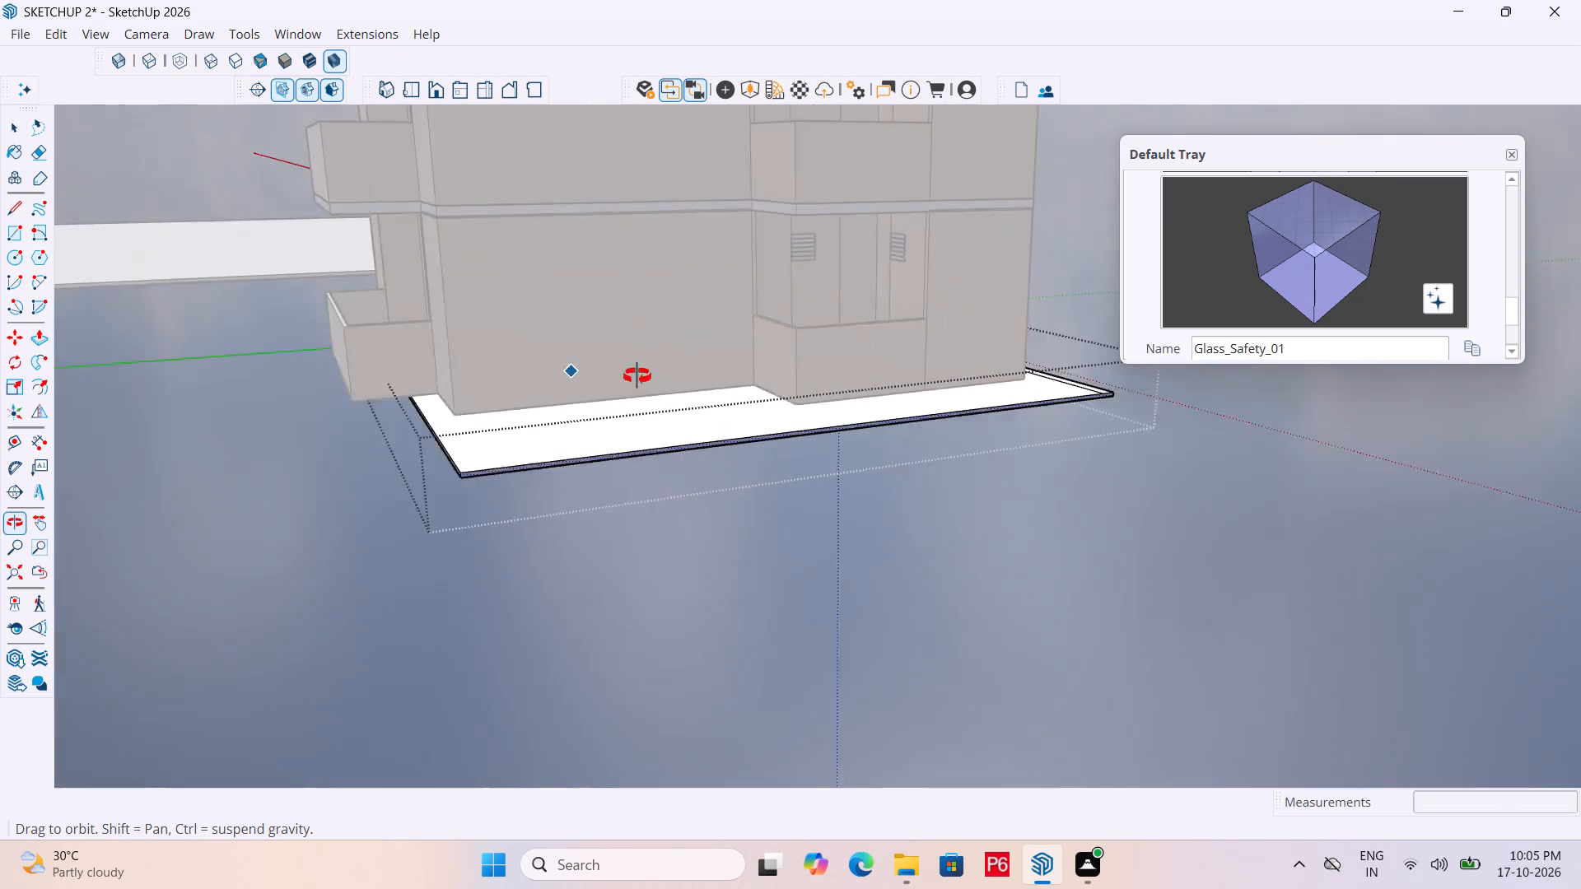
pyautogui.moveTo(637, 376); pyautogui.dragTo(894, 356, button='middle')
pyautogui.scroll(10, 877, 443)
pyautogui.press('space')
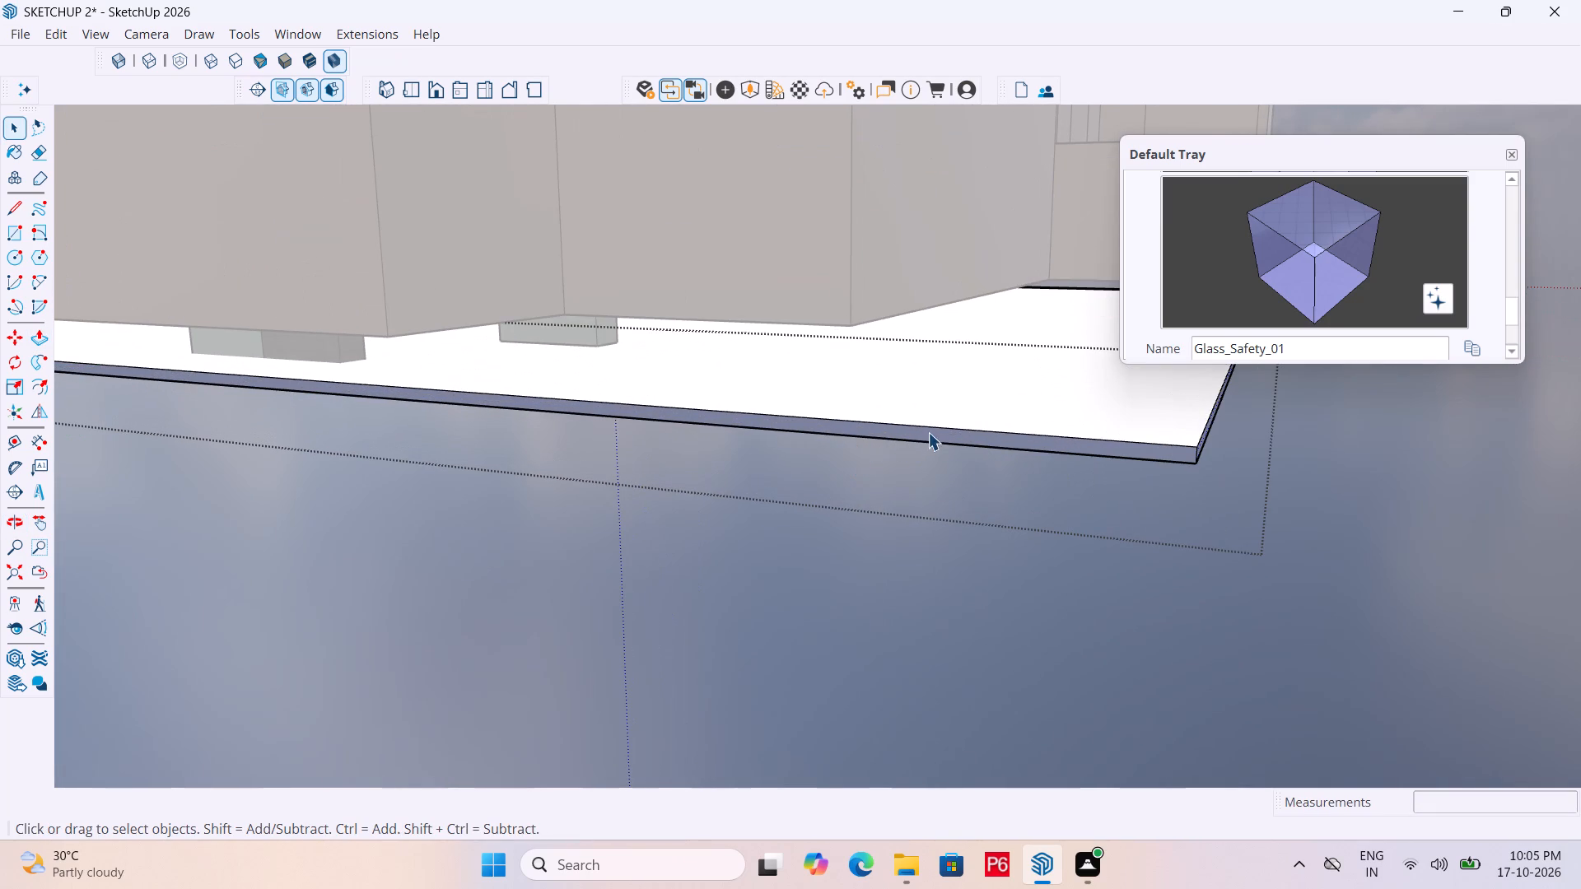
pyautogui.doubleClick(930, 435)
pyautogui.click(927, 440)
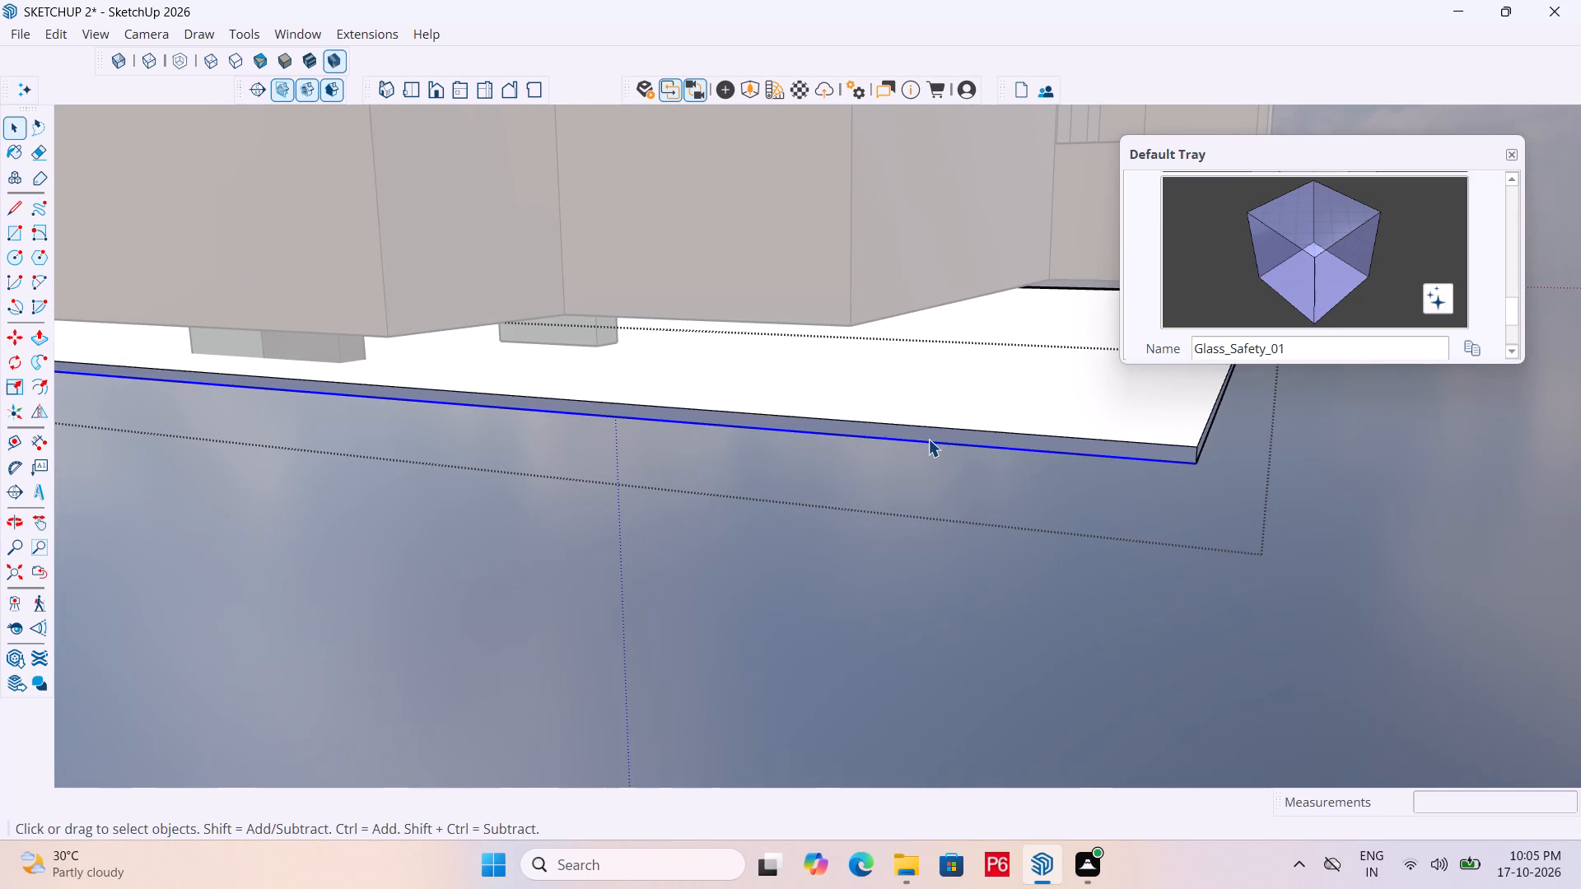
pyautogui.press('p')
pyautogui.scroll(5, 954, 433)
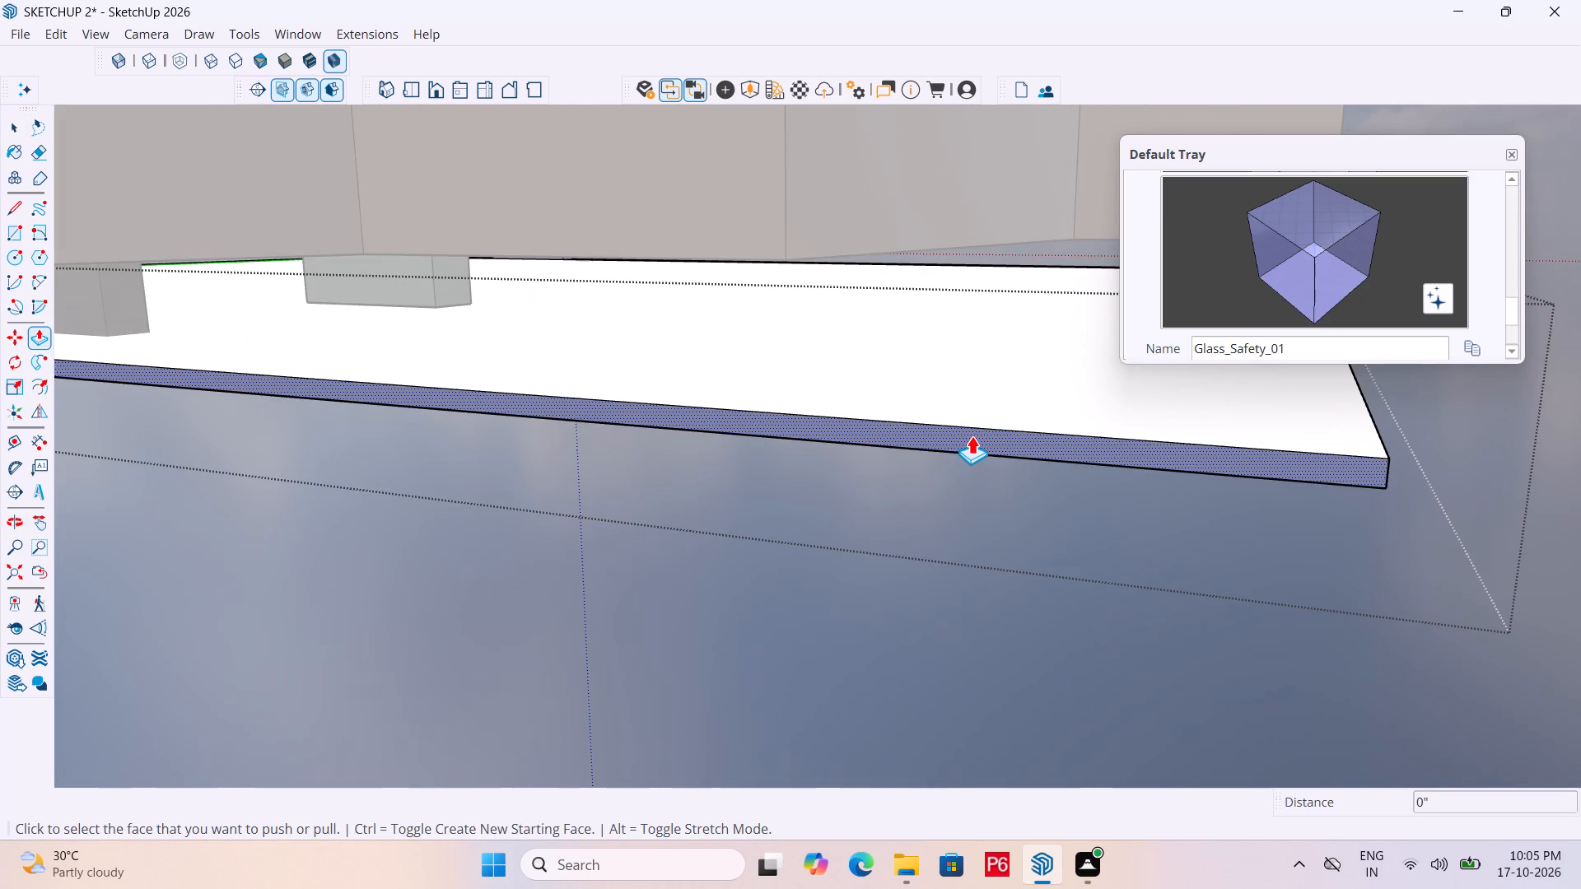
pyautogui.click(972, 435)
pyautogui.scroll(-6, 532, 463)
pyautogui.scroll(-6, 775, 421)
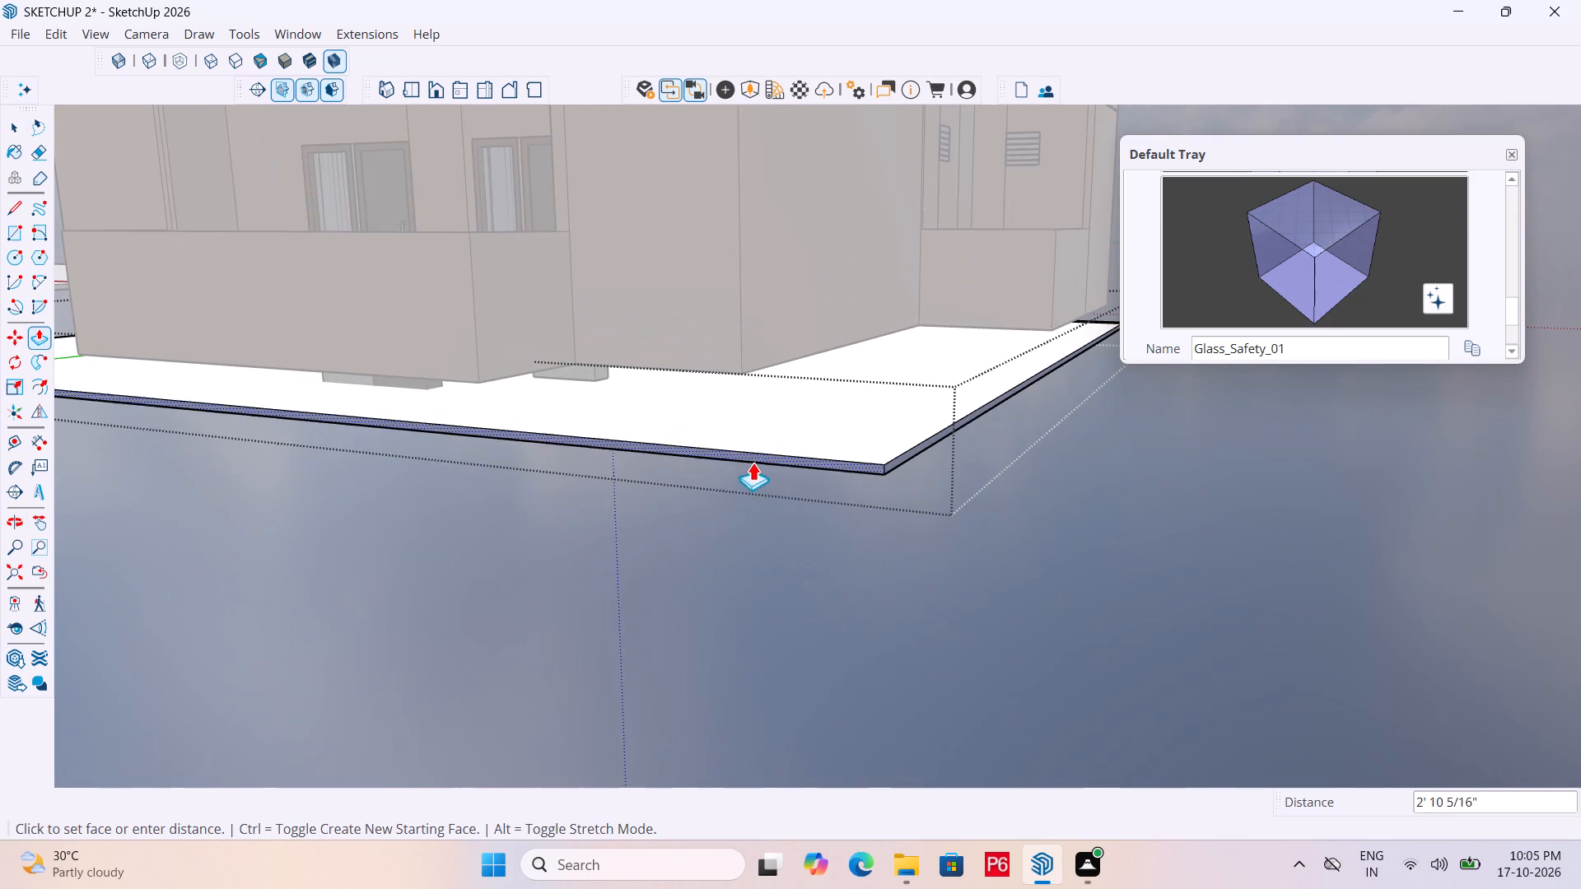
pyautogui.moveTo(411, 330); pyautogui.dragTo(421, 337)
# Examine the base slab all around the house, from the far side to the entrance steps and low wall.
pyautogui.moveTo(956, 418); pyautogui.dragTo(479, 431, button='middle')
pyautogui.scroll(-2, 678, 329)
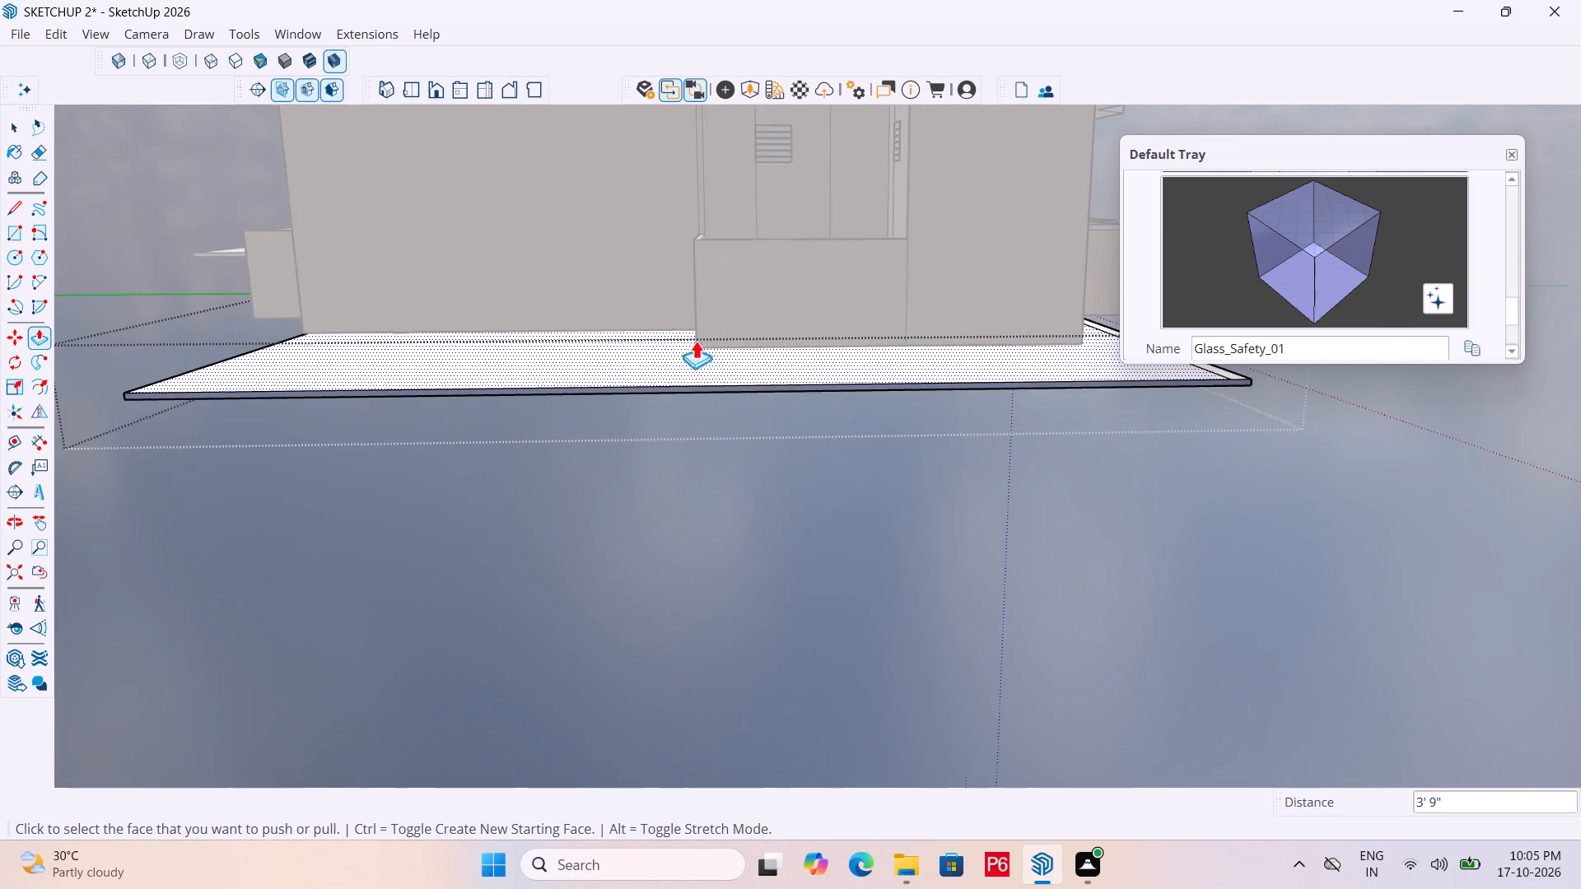
pyautogui.scroll(-3, 696, 340)
pyautogui.moveTo(712, 390); pyautogui.dragTo(487, 399, button='middle')
pyautogui.scroll(3, 481, 397)
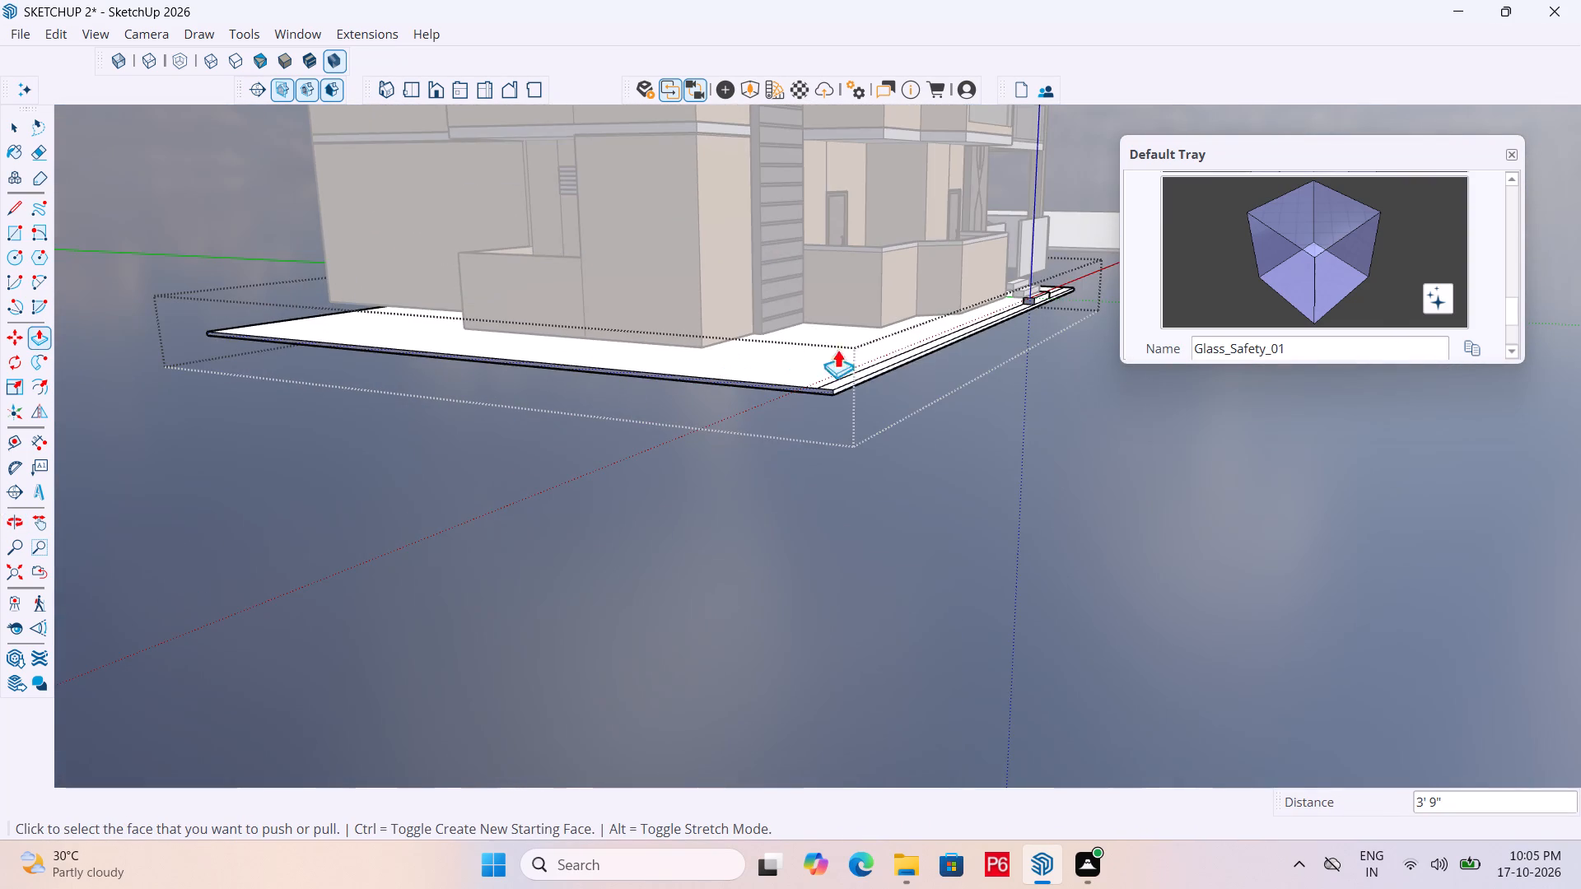
pyautogui.scroll(5, 908, 326)
pyautogui.moveTo(862, 355); pyautogui.dragTo(480, 356, button='middle')
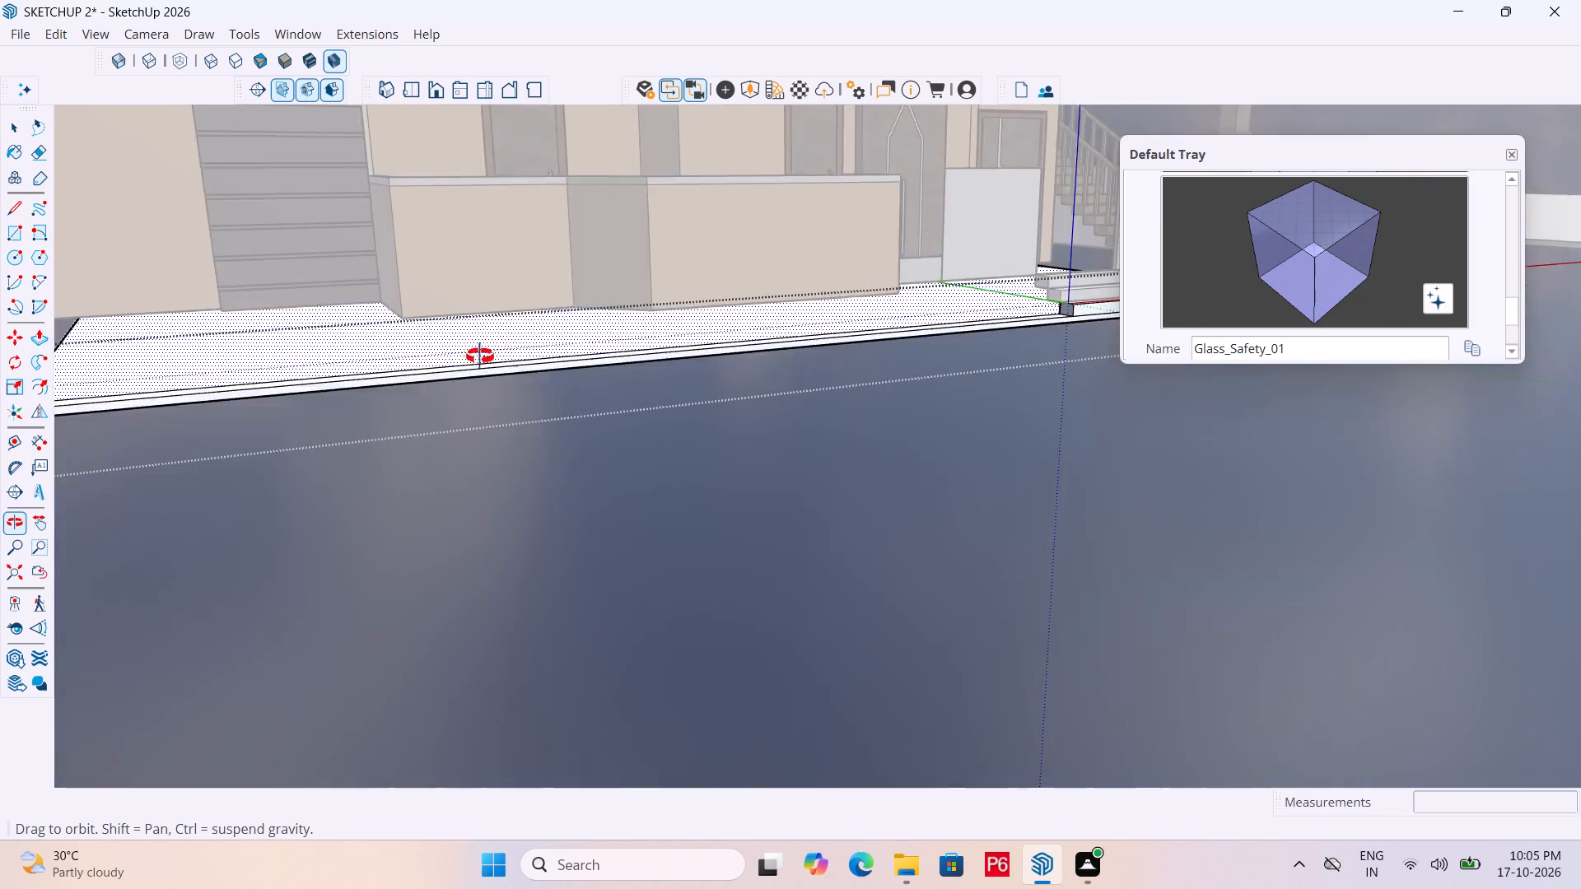
pyautogui.moveTo(480, 356); pyautogui.dragTo(0, 368, button='middle')
pyautogui.moveTo(803, 322); pyautogui.dragTo(713, 345, button='middle')
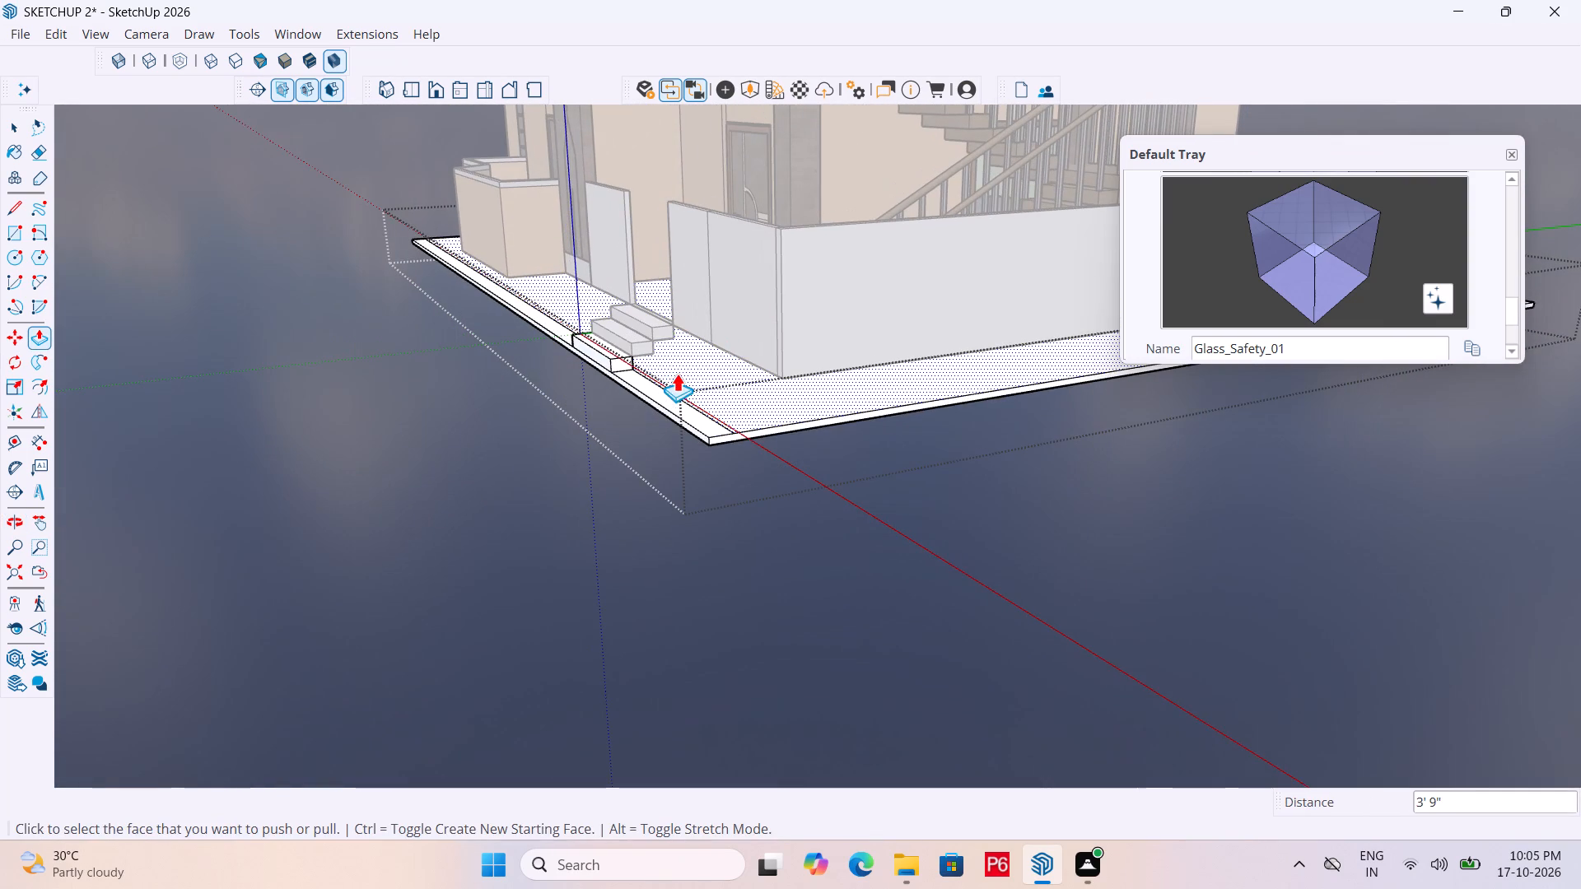
pyautogui.click(679, 373)
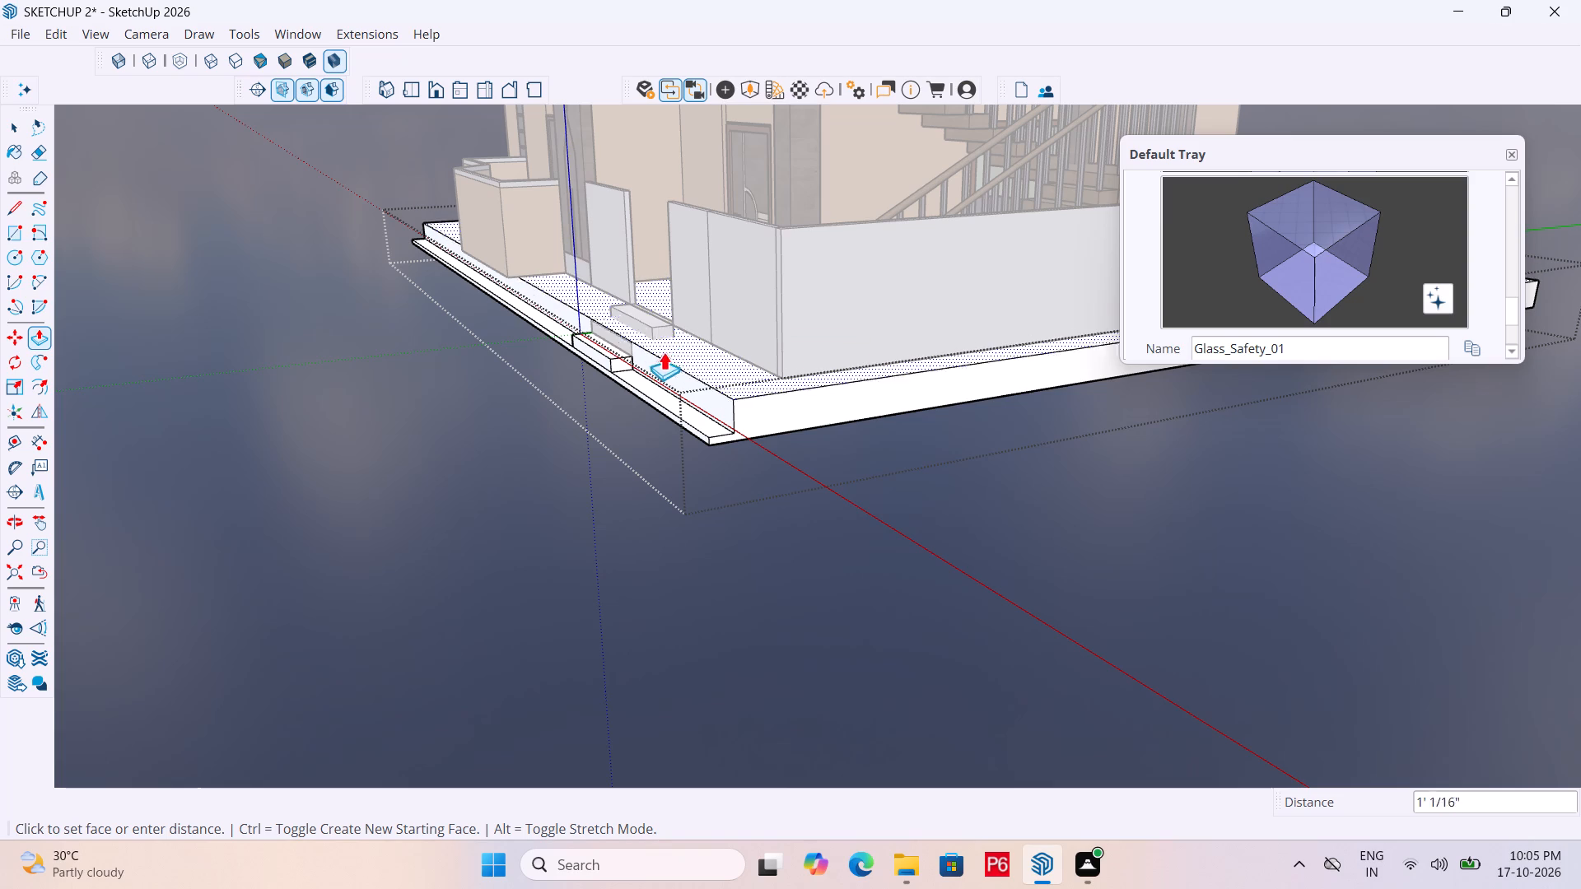
pyautogui.press('Escape')
# Draw a rectangle about 4' 9" by 4' 3" on the base slab's top, around the entrance steps' footprint.
pyautogui.moveTo(686, 384); pyautogui.dragTo(1000, 419, button='middle')
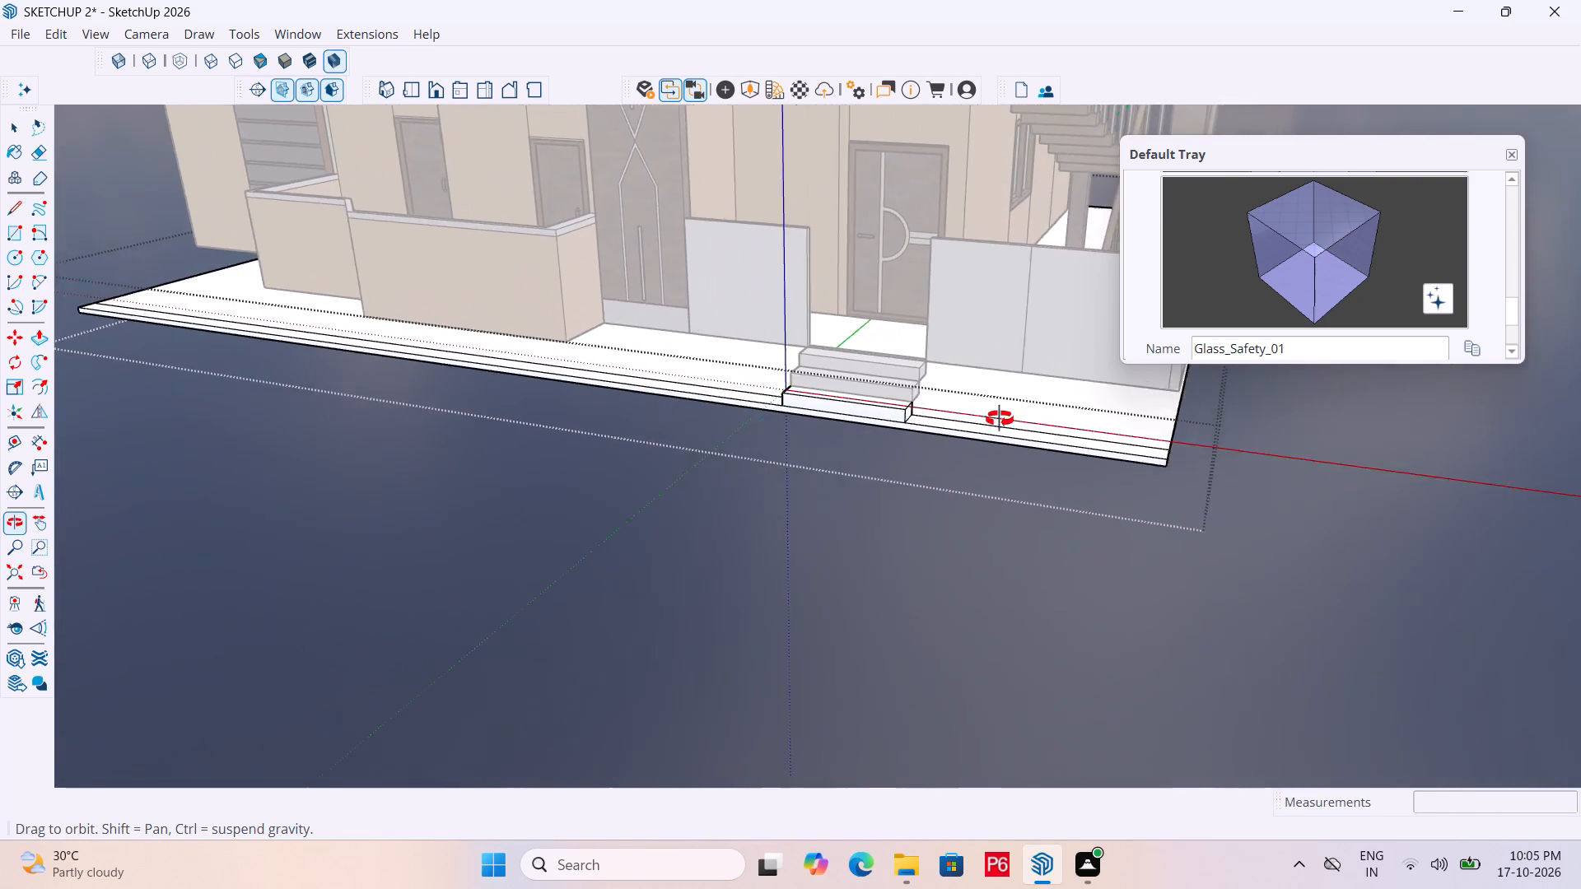
pyautogui.moveTo(1000, 419); pyautogui.dragTo(1011, 419, button='middle')
pyautogui.scroll(3, 988, 386)
pyautogui.moveTo(924, 391); pyautogui.dragTo(1145, 394, button='middle')
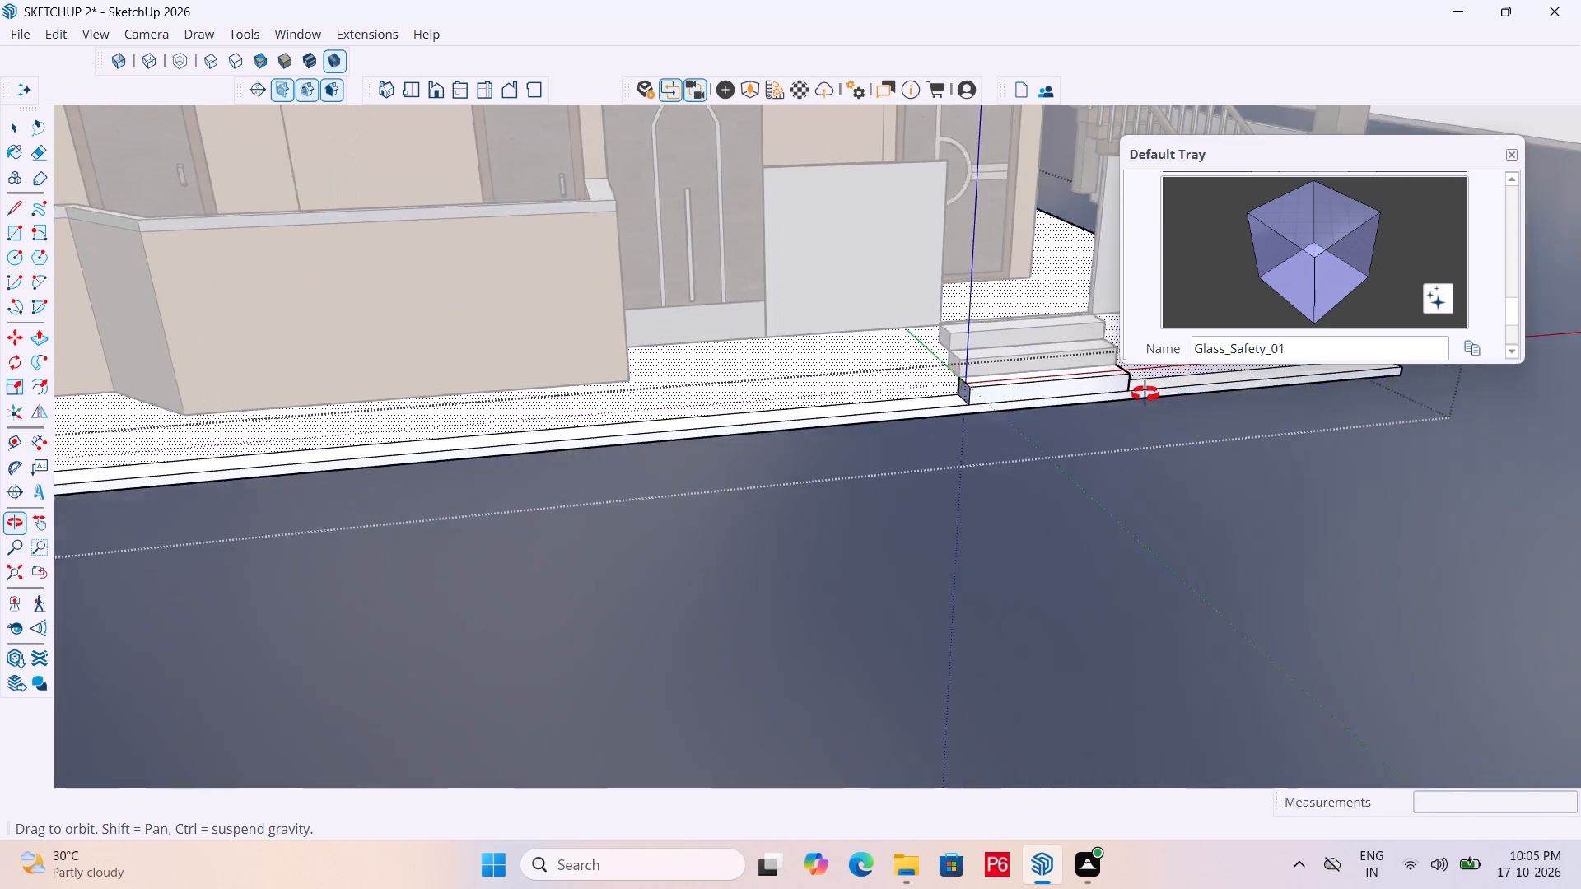
pyautogui.moveTo(1145, 394); pyautogui.dragTo(1089, 402, button='middle')
pyautogui.press('l')
pyautogui.scroll(3, 869, 417)
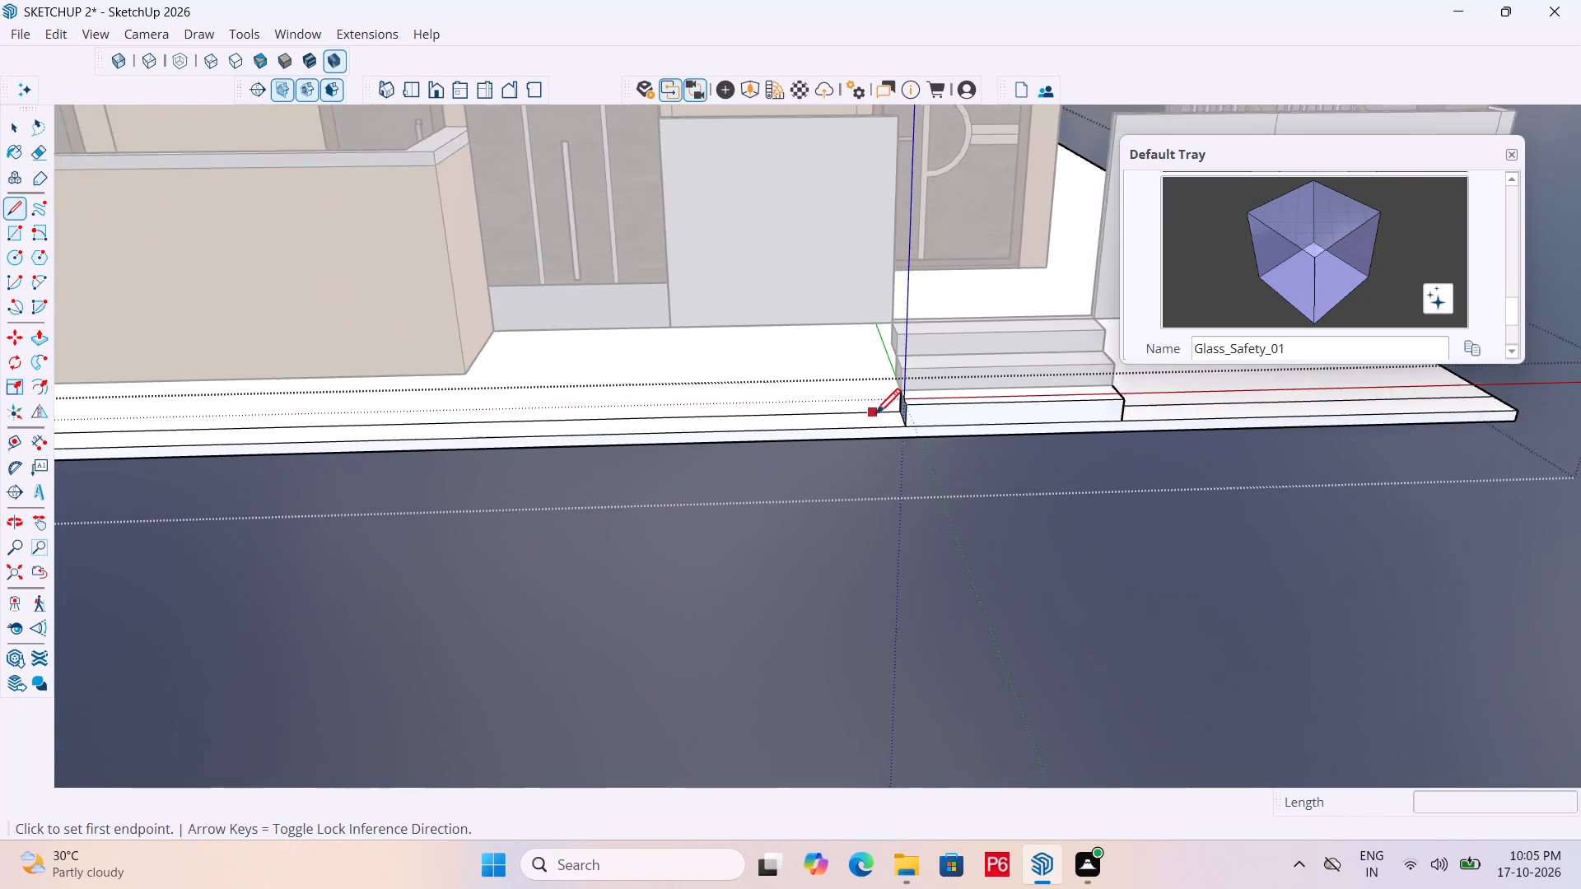
pyautogui.scroll(1, 875, 417)
pyautogui.press('r')
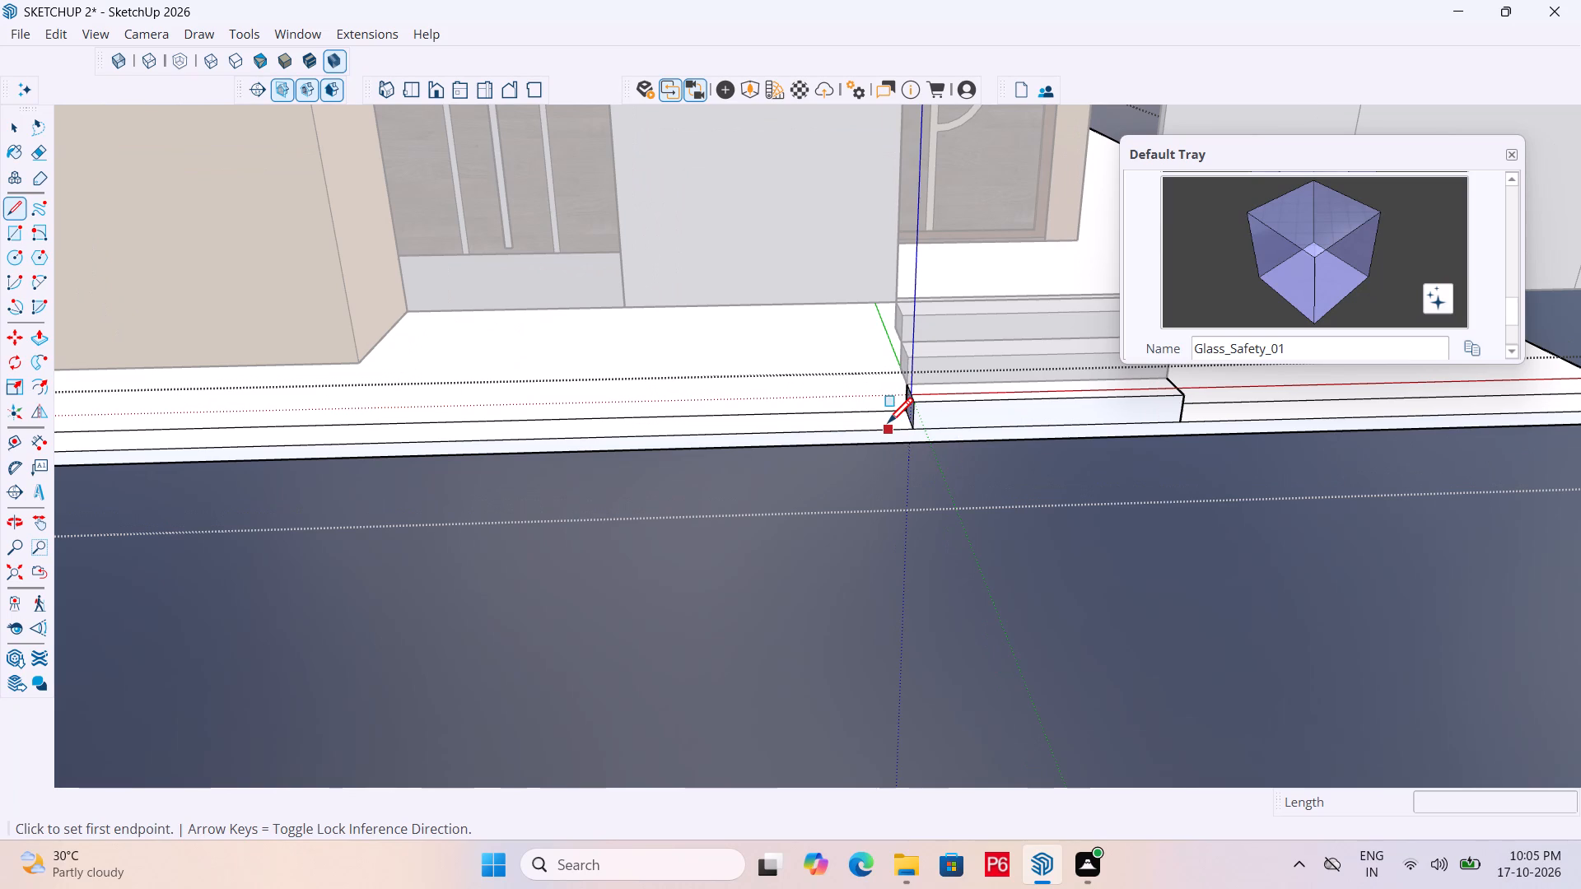
pyautogui.click(912, 427)
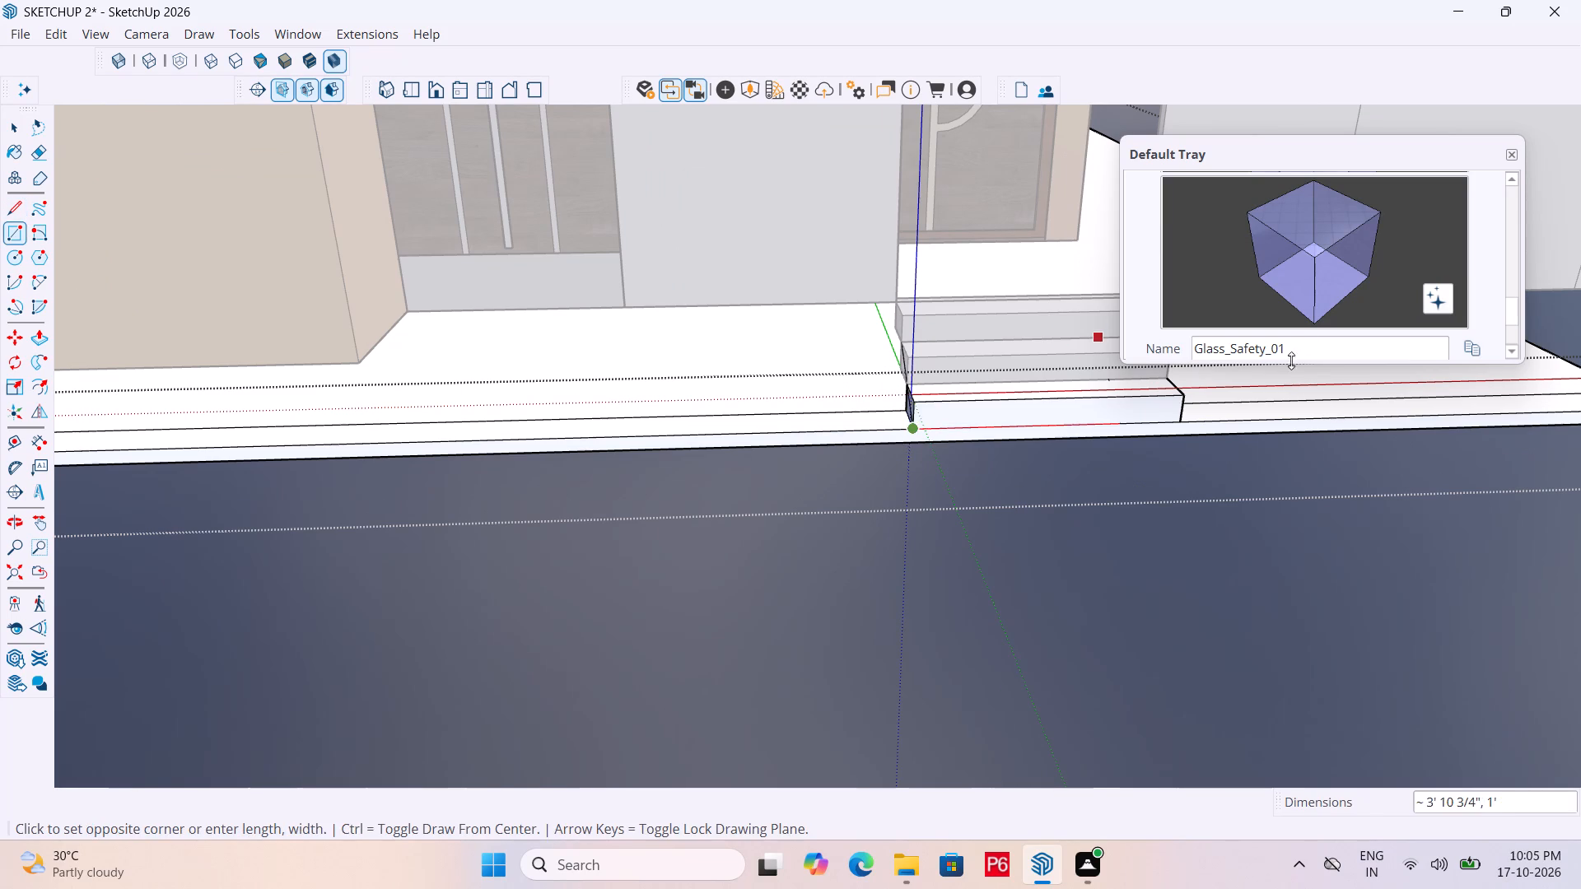
pyautogui.moveTo(1252, 370); pyautogui.dragTo(744, 366, button='middle')
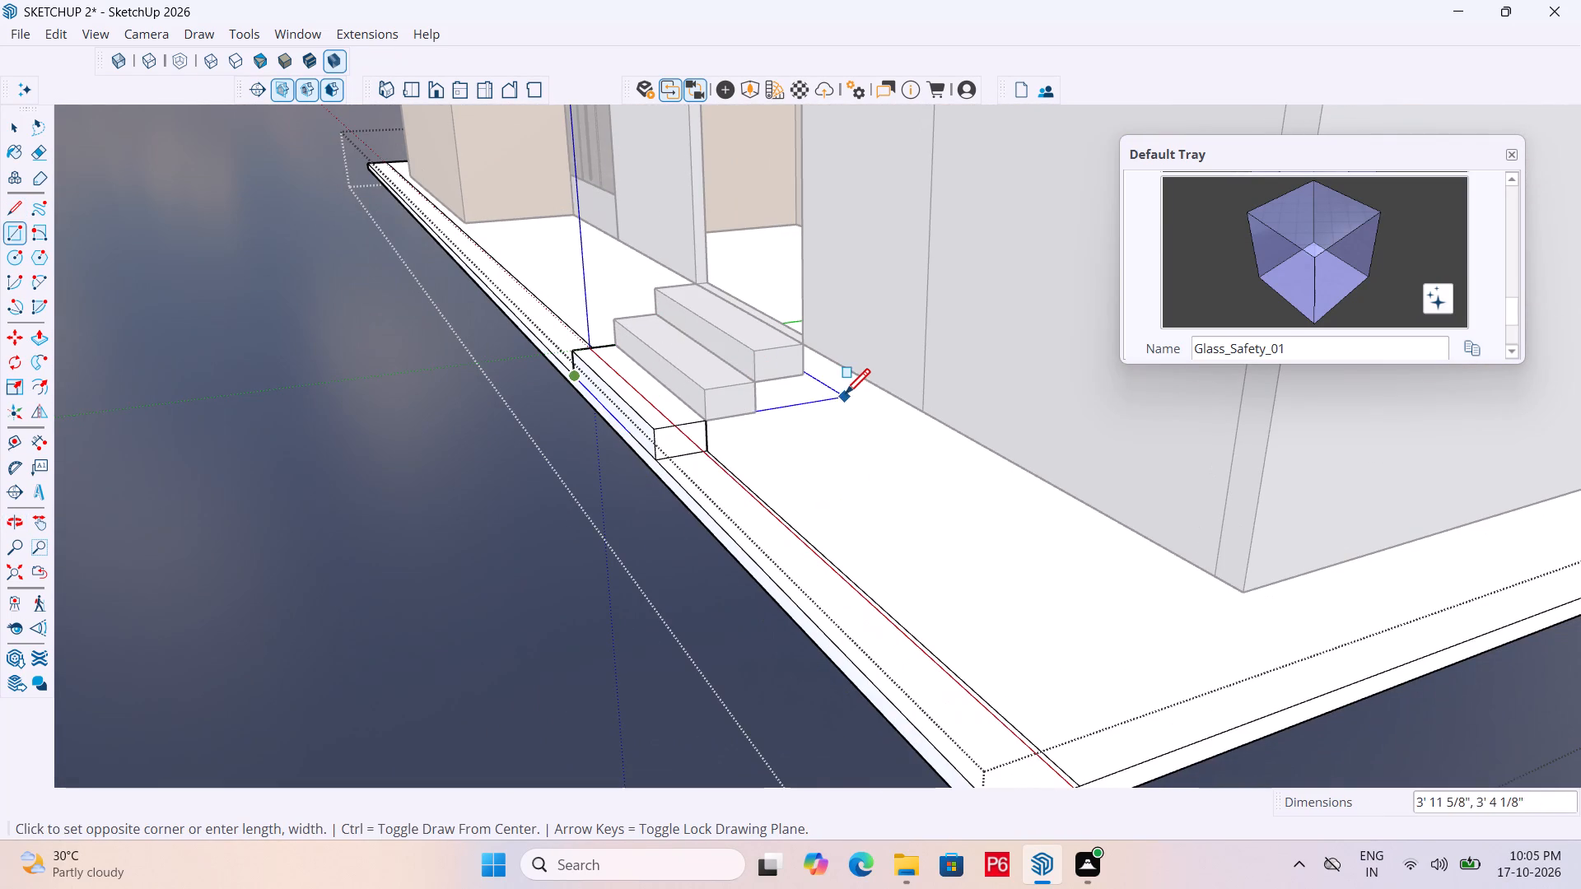
pyautogui.click(900, 421)
# Pull the base slab's top face around the entrance-step rectangle up 1' 3 1/8".
pyautogui.moveTo(852, 412); pyautogui.dragTo(685, 274, button='middle')
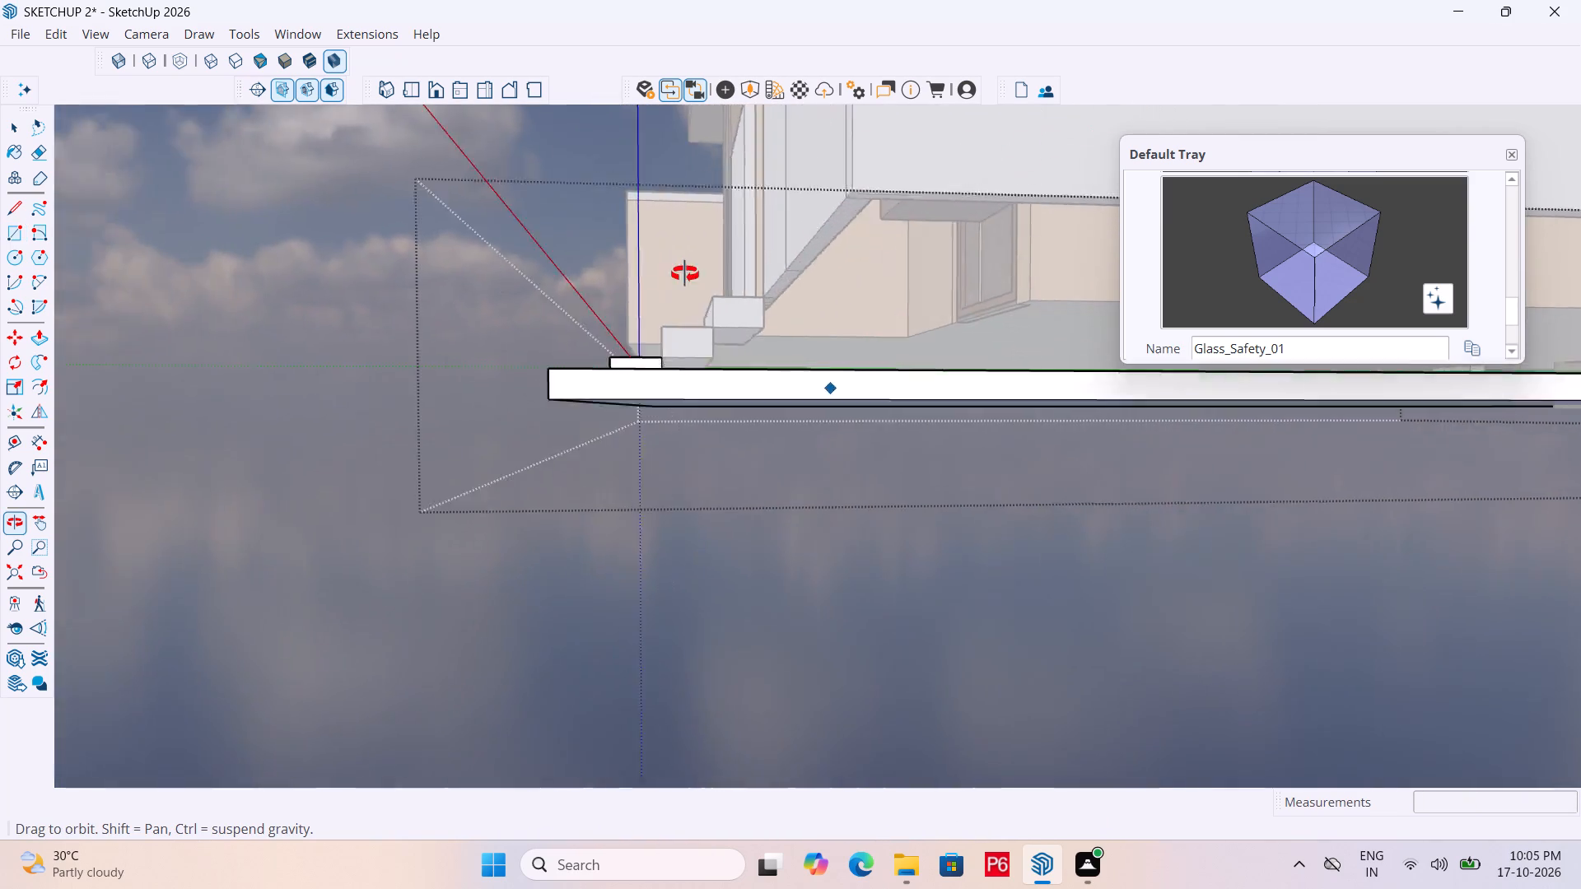
pyautogui.moveTo(685, 274); pyautogui.dragTo(912, 363, button='middle')
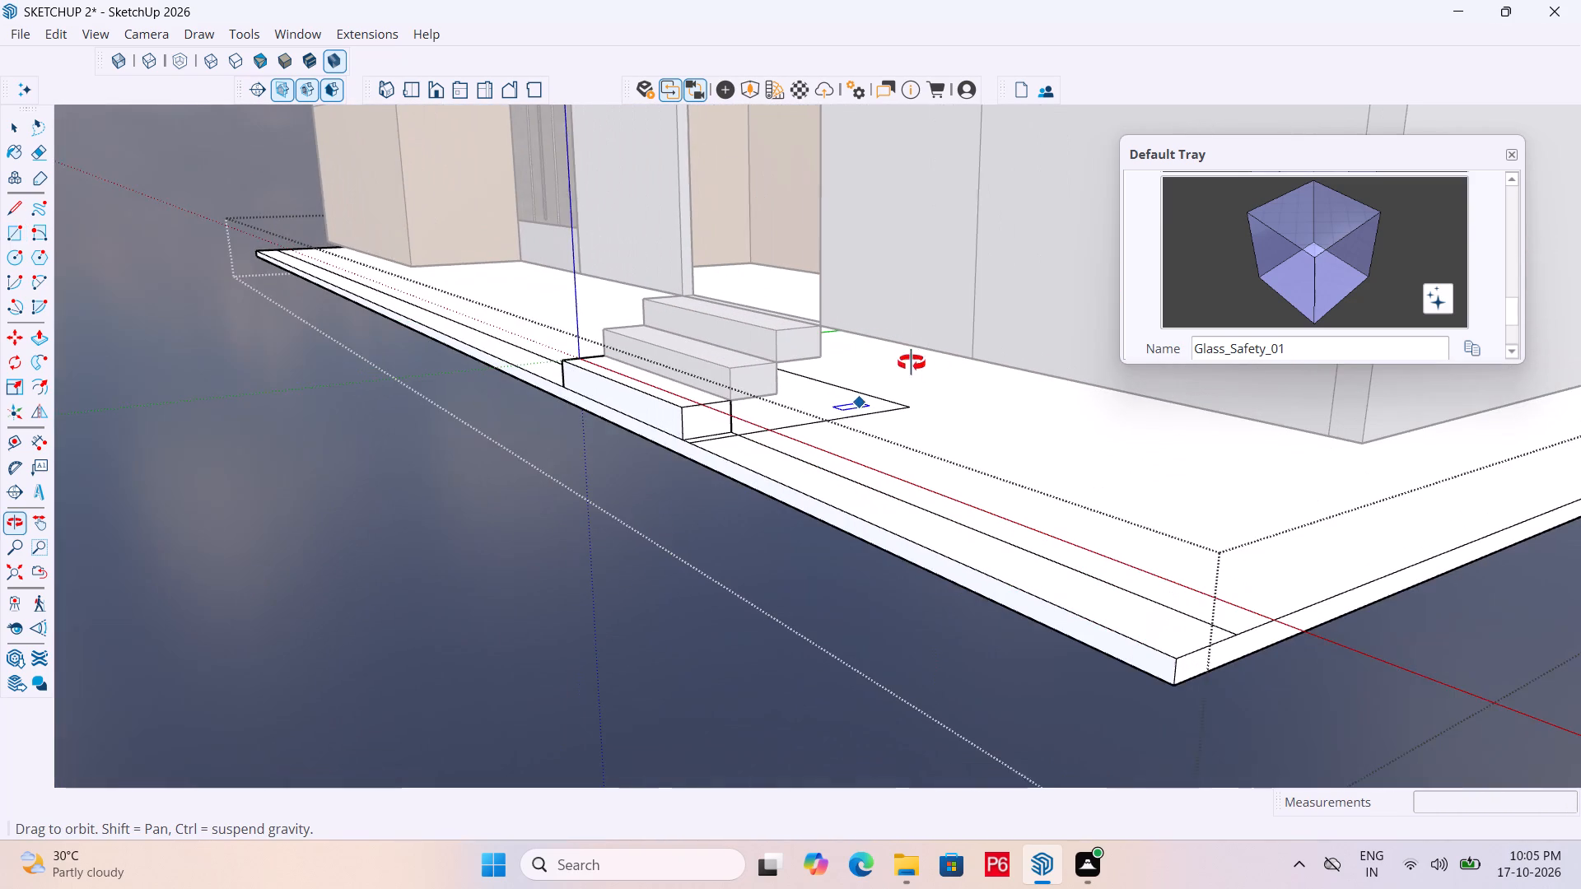
pyautogui.moveTo(912, 363); pyautogui.dragTo(912, 363, button='middle')
pyautogui.press('space')
pyautogui.click(945, 437)
pyautogui.press('p')
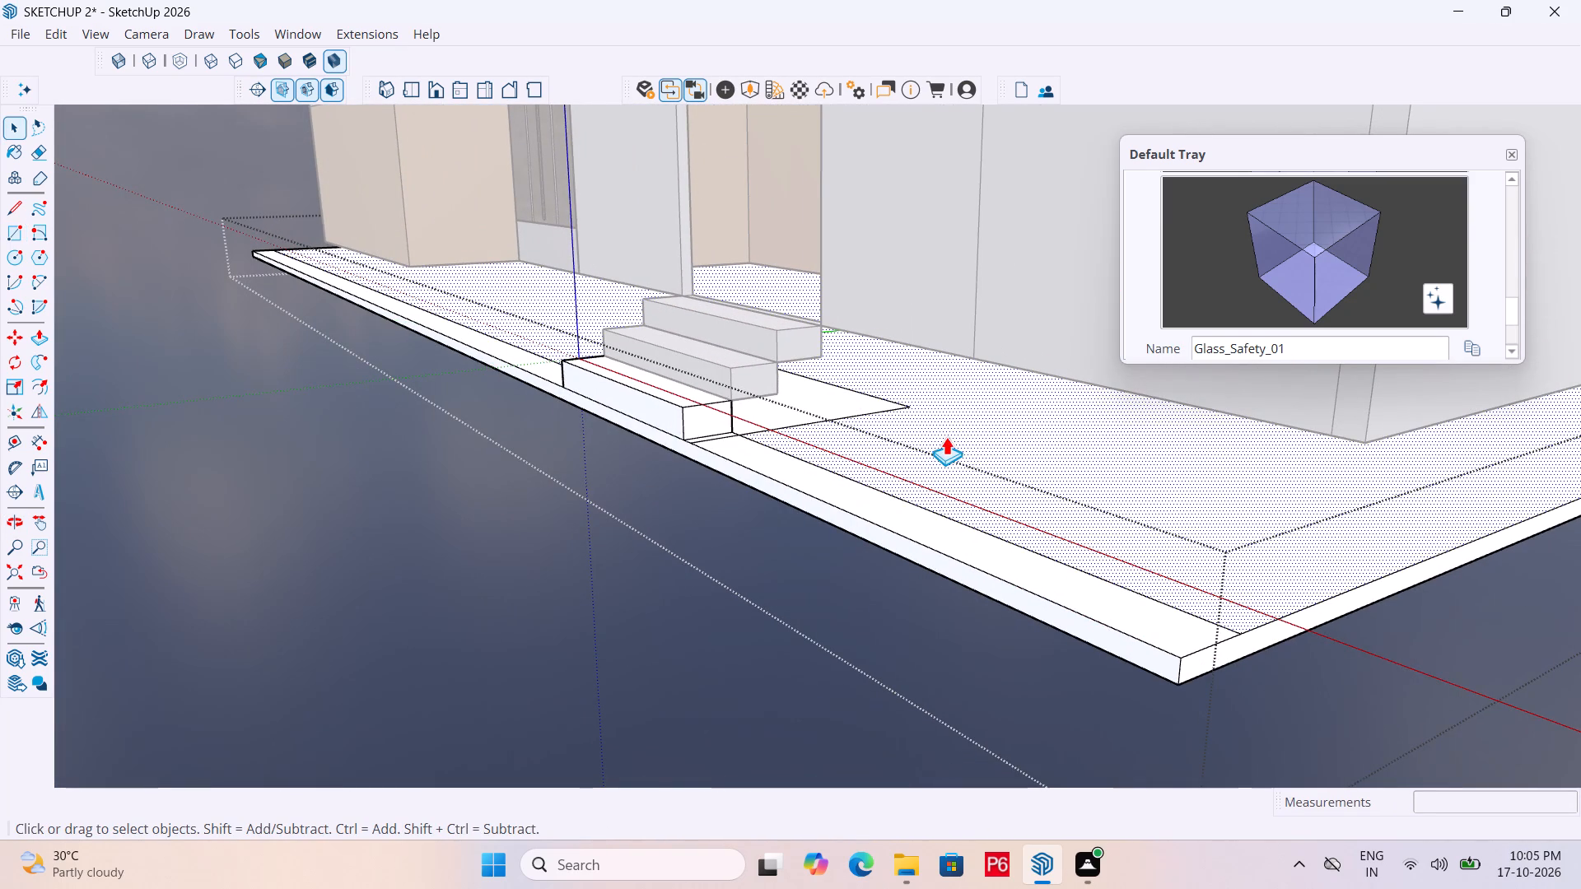
pyautogui.click(946, 436)
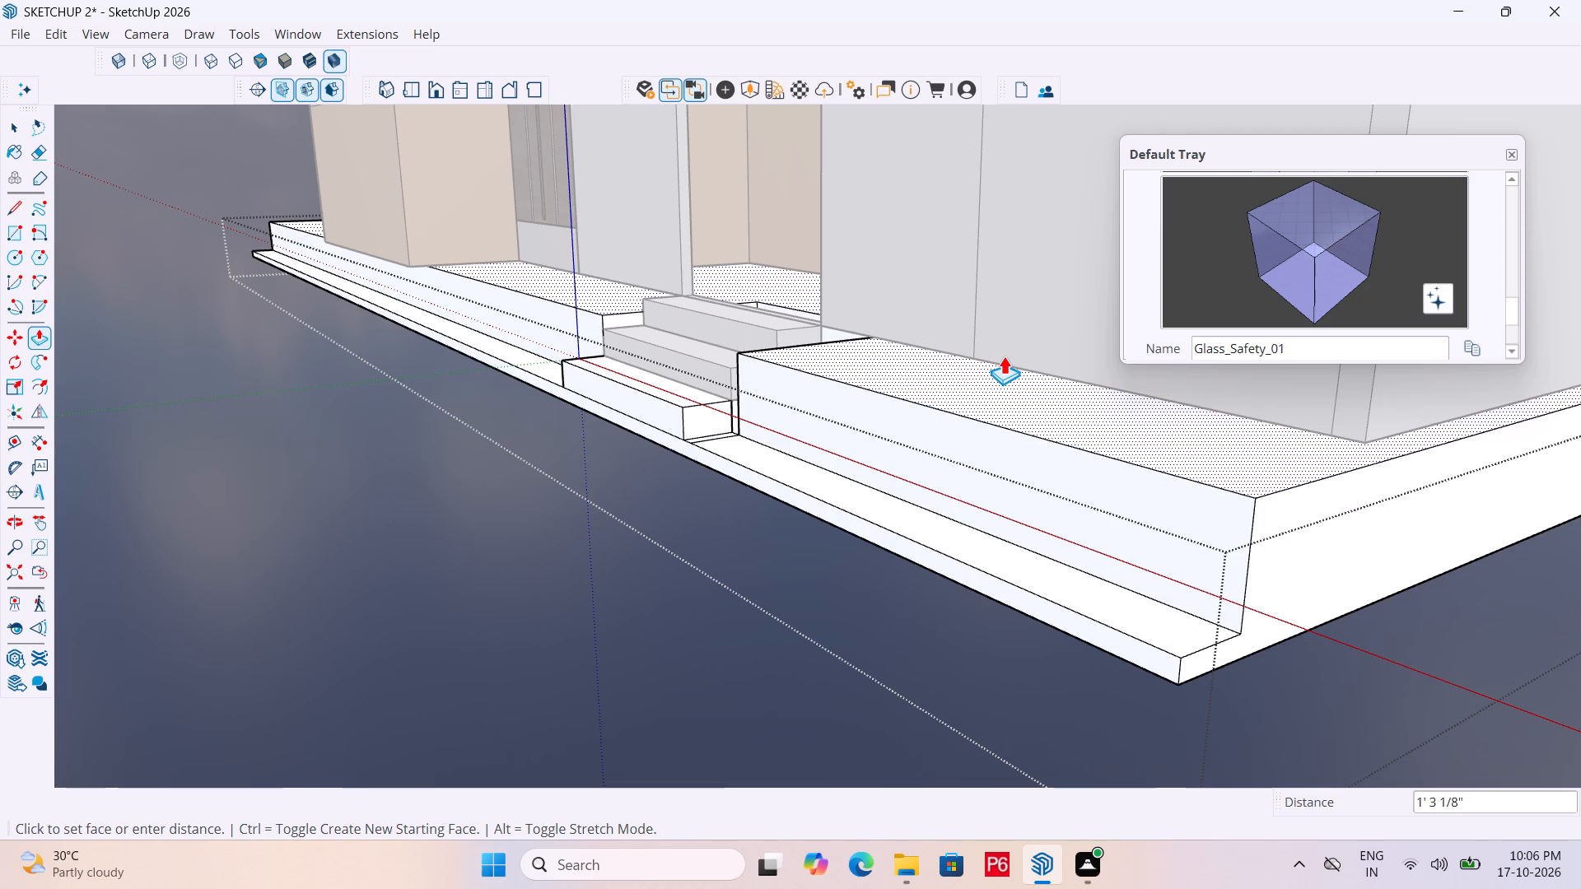
pyautogui.click(1004, 356)
# Pull the recess's side face beside the entrance steps inward about 2 9/16" to close the gap to the steps.
pyautogui.moveTo(726, 406); pyautogui.dragTo(1399, 476, button='middle')
pyautogui.scroll(4, 970, 375)
pyautogui.scroll(6, 892, 340)
pyautogui.moveTo(923, 342); pyautogui.dragTo(679, 342, button='middle')
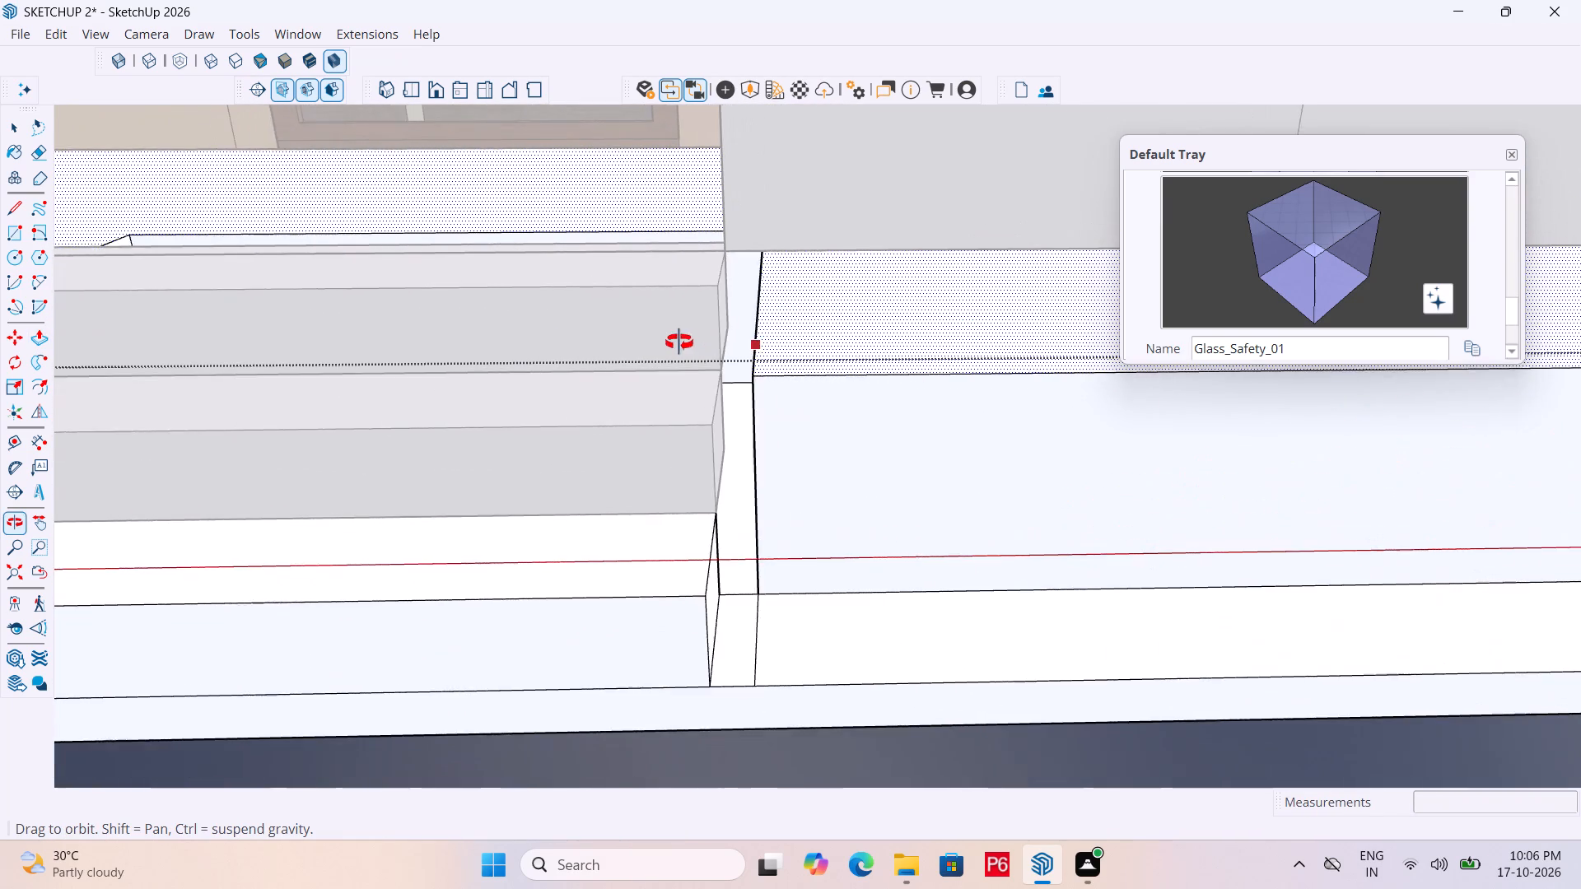
pyautogui.moveTo(679, 342); pyautogui.dragTo(861, 369, button='middle')
pyautogui.press('space')
pyautogui.click(910, 420)
pyautogui.press('p')
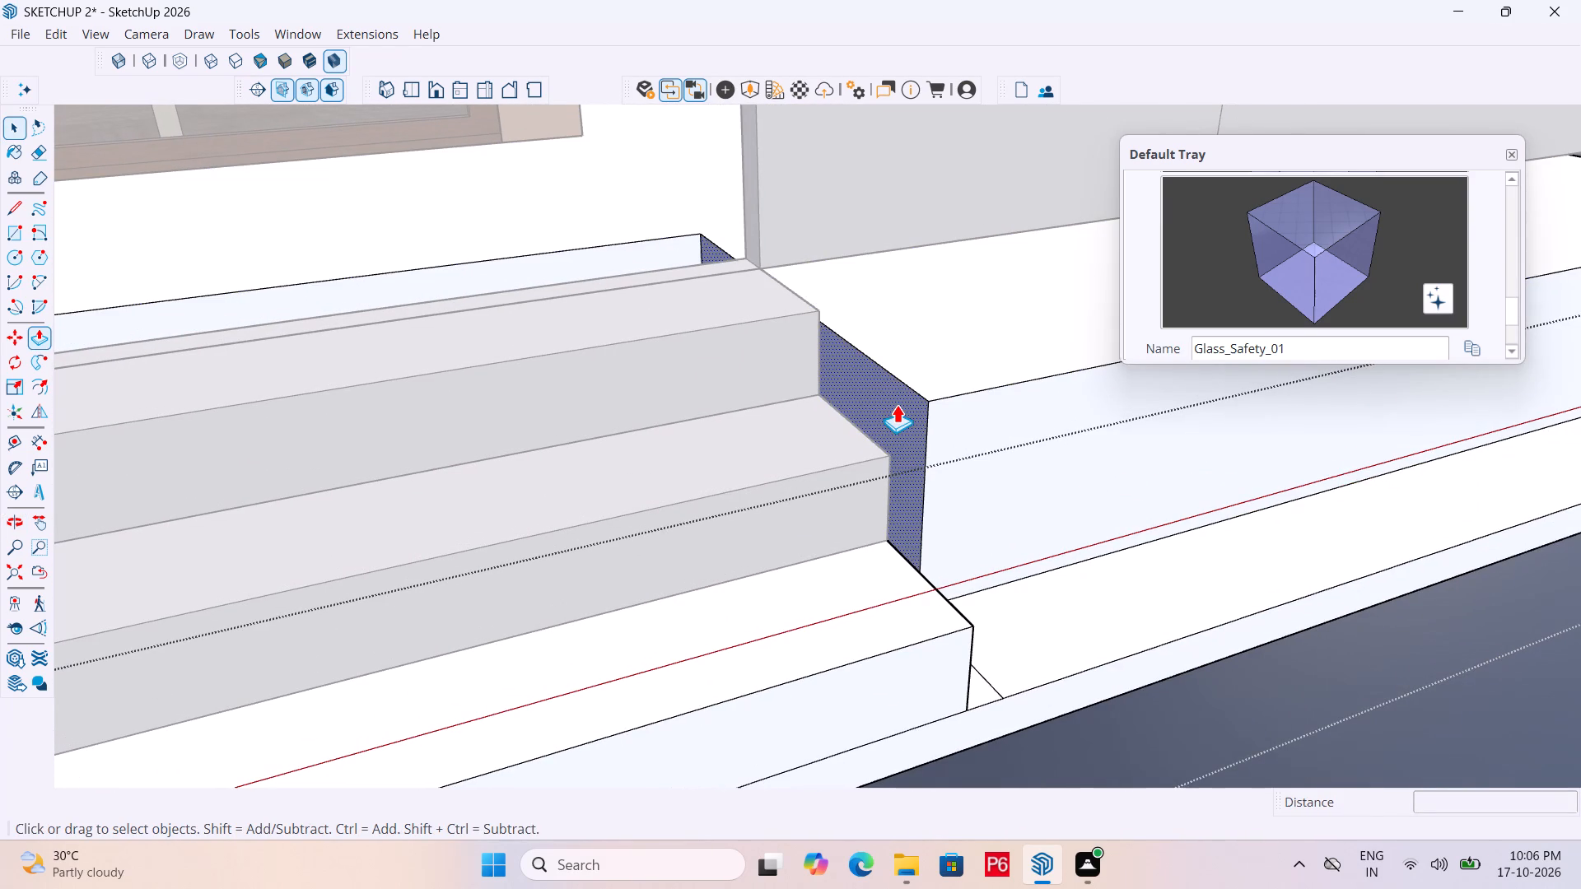
pyautogui.click(897, 404)
pyautogui.click(884, 468)
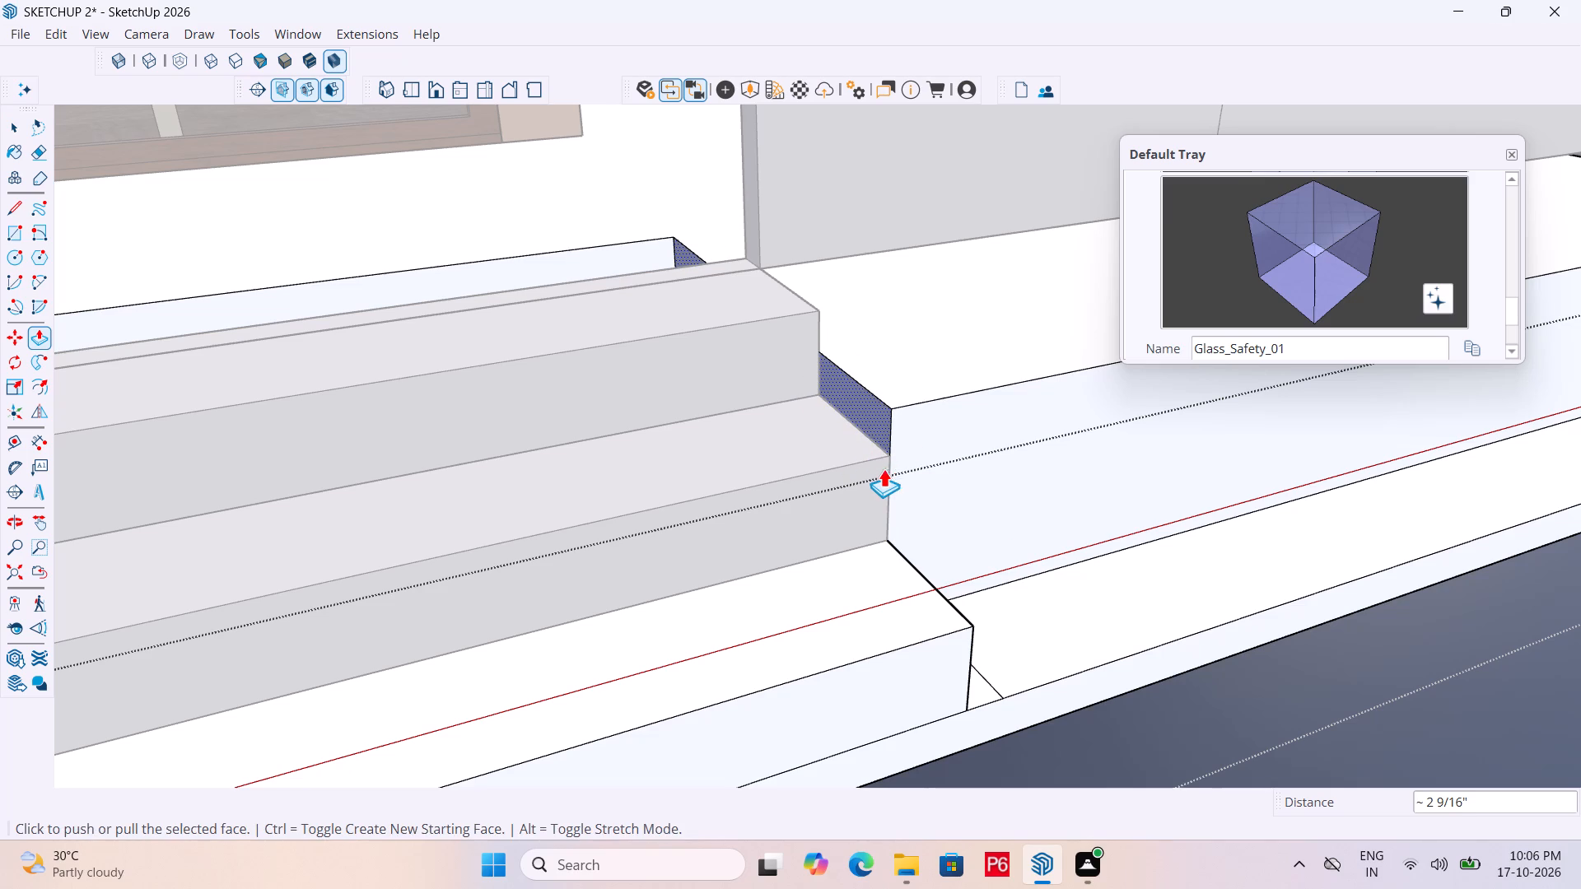
# Pull the recess's back face behind the entrance steps forward to close the gap at the top step, and exit the slab.
pyautogui.moveTo(983, 367); pyautogui.dragTo(1030, 403, button='middle')
pyautogui.scroll(-3, 1243, 402)
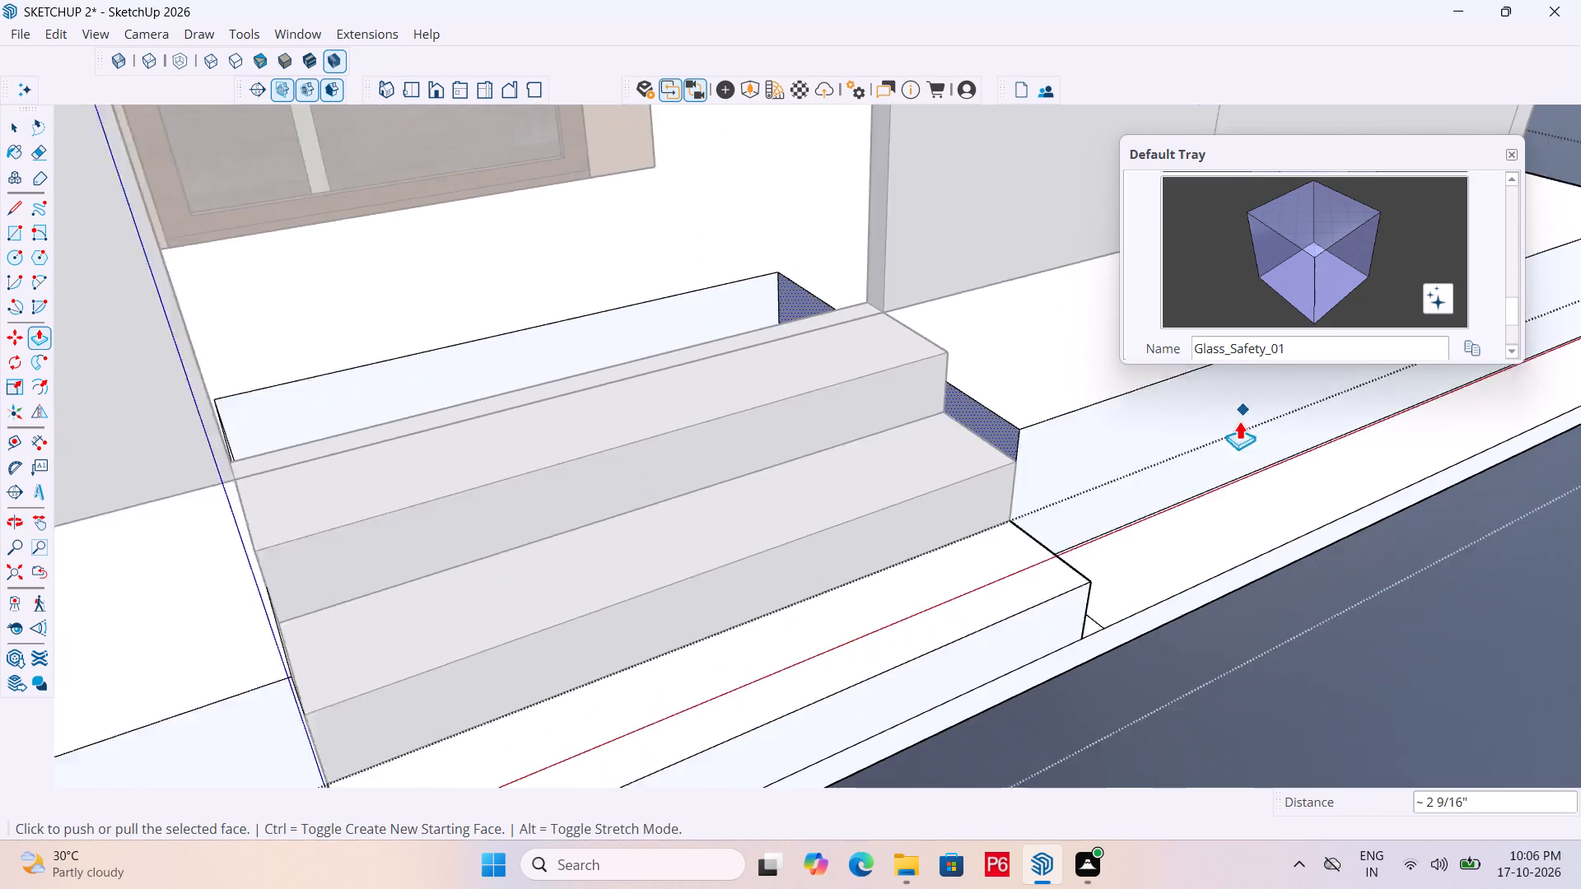
pyautogui.scroll(-2, 1239, 421)
pyautogui.scroll(-1, 1107, 476)
pyautogui.moveTo(1076, 474); pyautogui.dragTo(758, 505, button='middle')
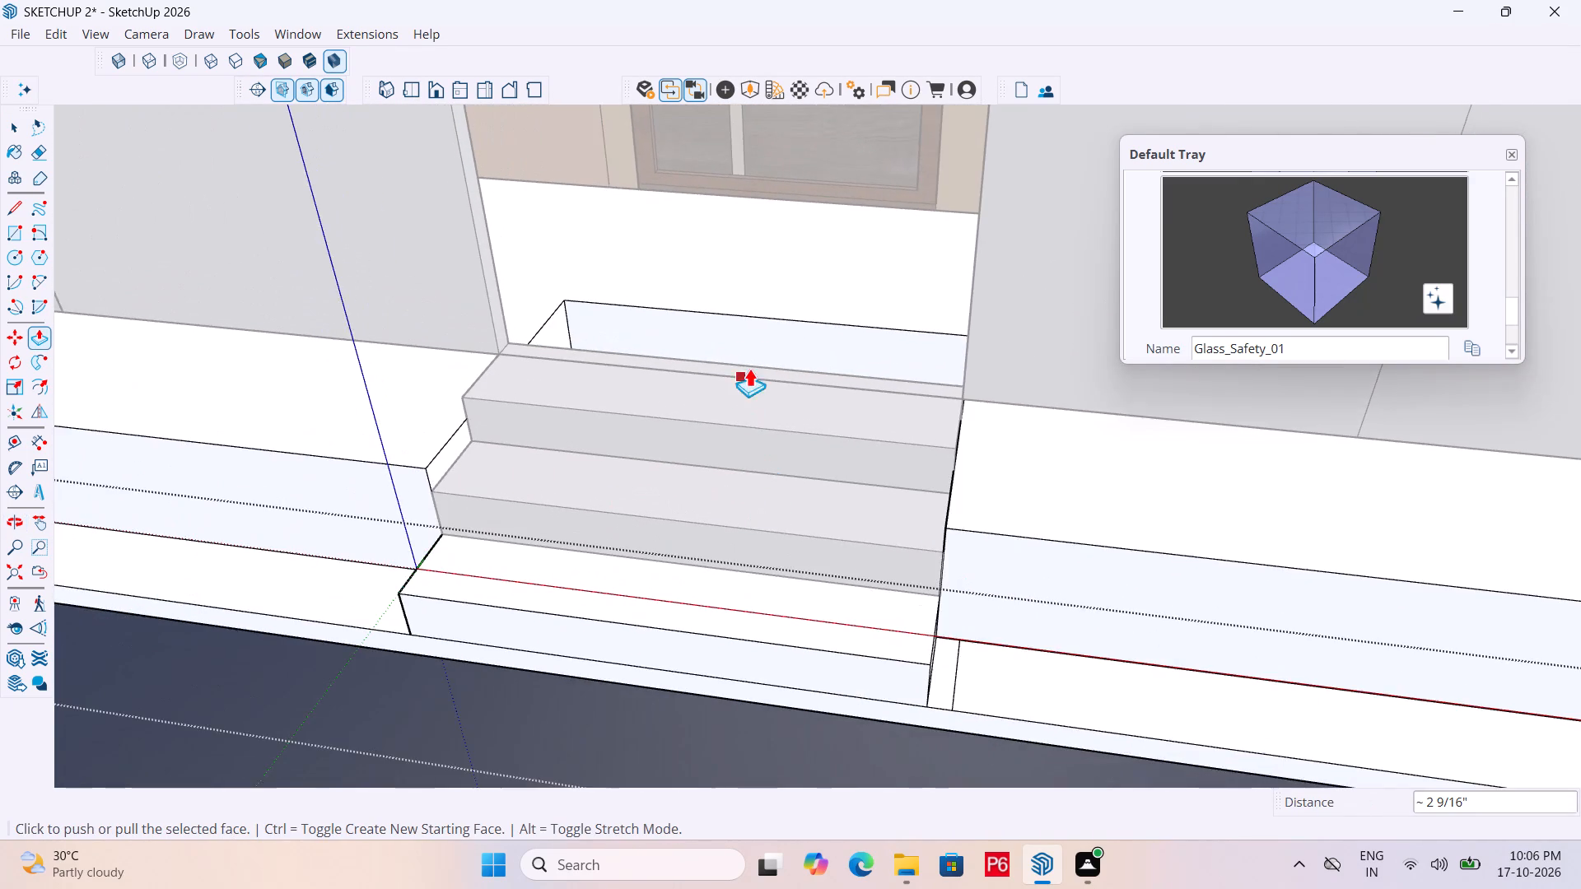
pyautogui.scroll(4, 783, 335)
pyautogui.press('space')
pyautogui.click(818, 354)
pyautogui.click(830, 356)
pyautogui.click(832, 352)
pyautogui.press('p')
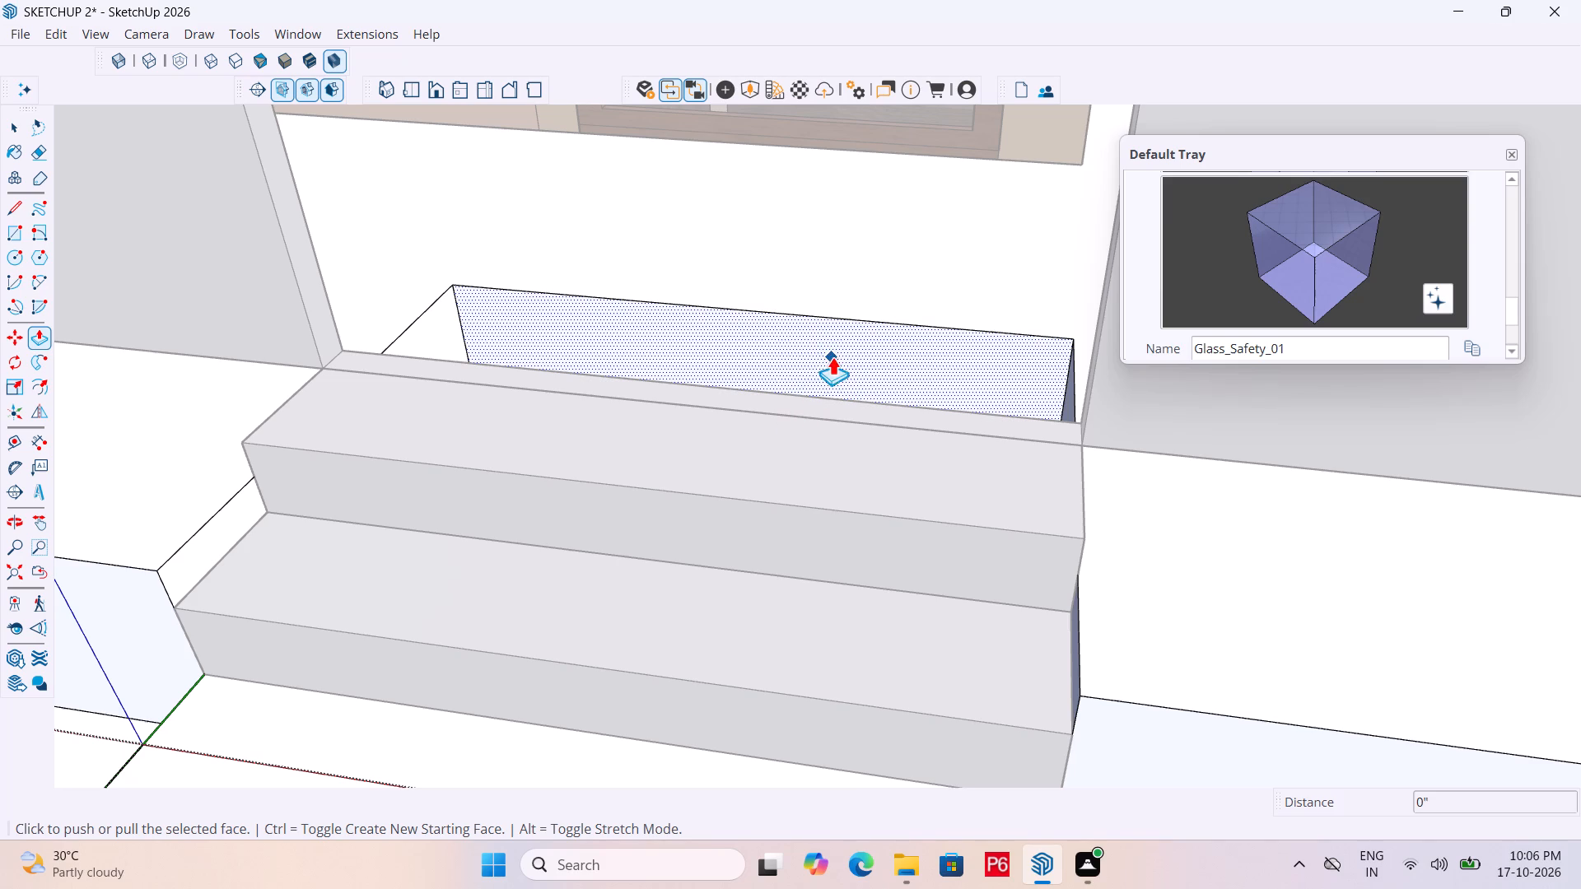
pyautogui.click(832, 356)
pyautogui.click(830, 395)
pyautogui.scroll(-3, 669, 346)
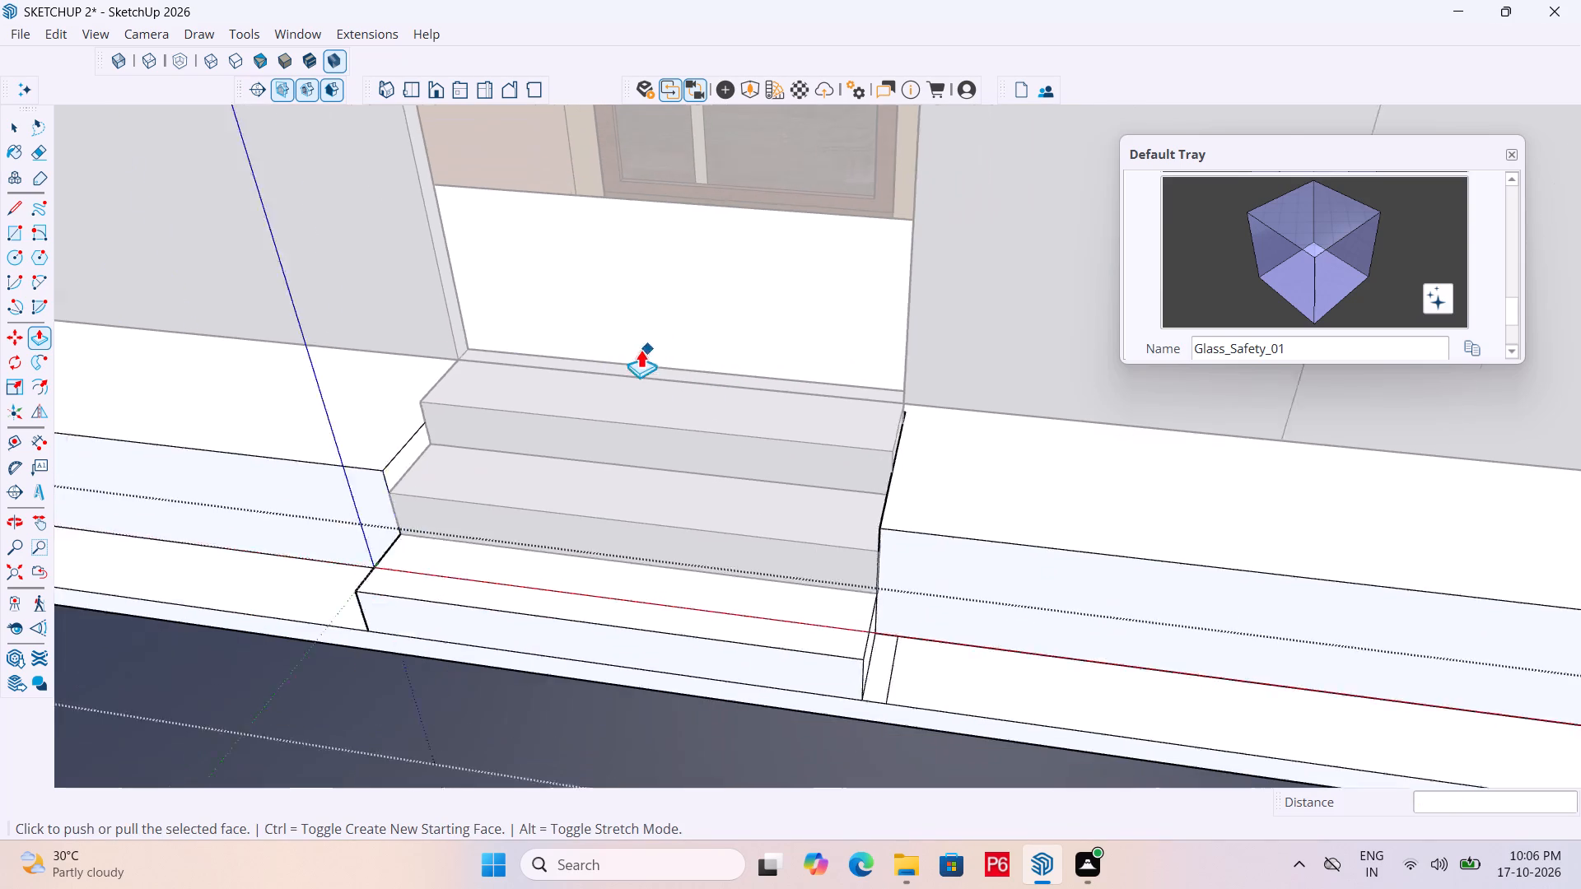
pyautogui.scroll(-9, 641, 349)
pyautogui.moveTo(556, 401); pyautogui.dragTo(725, 416, button='middle')
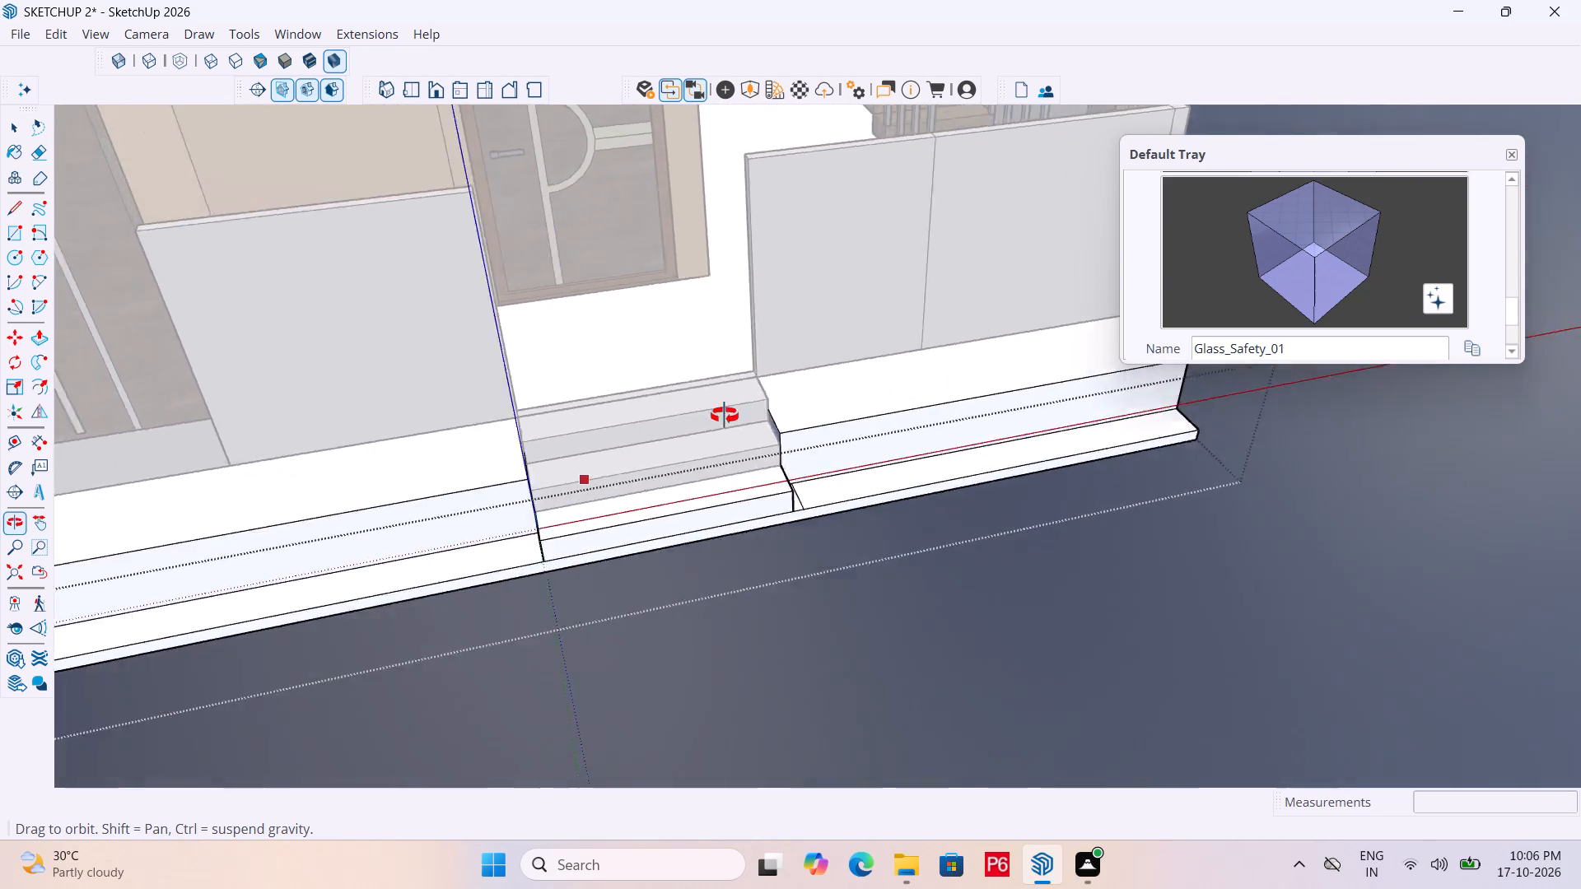
pyautogui.moveTo(725, 416); pyautogui.dragTo(352, 337, button='middle')
pyautogui.press('space')
pyautogui.click(408, 437)
# Examine the raised base slab and entrance steps from the corner, the front, above and below.
pyautogui.scroll(-2, 564, 357)
pyautogui.moveTo(548, 356); pyautogui.dragTo(403, 346, button='middle')
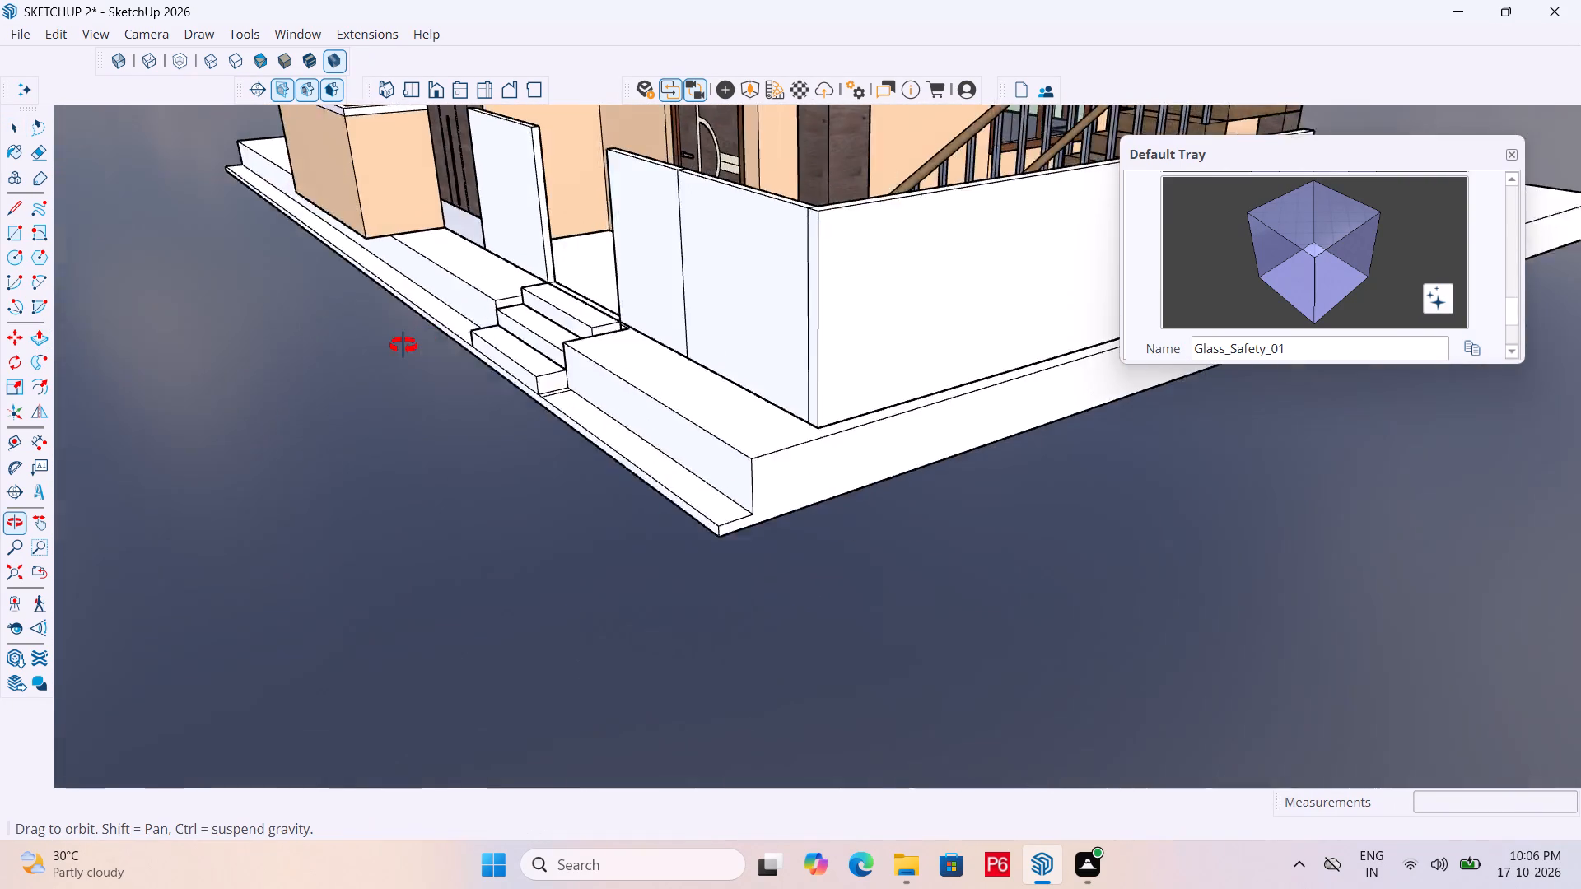
pyautogui.scroll(-1, 403, 346)
pyautogui.moveTo(403, 346); pyautogui.dragTo(576, 329, button='middle')
pyautogui.scroll(-5, 618, 329)
pyautogui.moveTo(722, 362); pyautogui.dragTo(839, 375, button='middle')
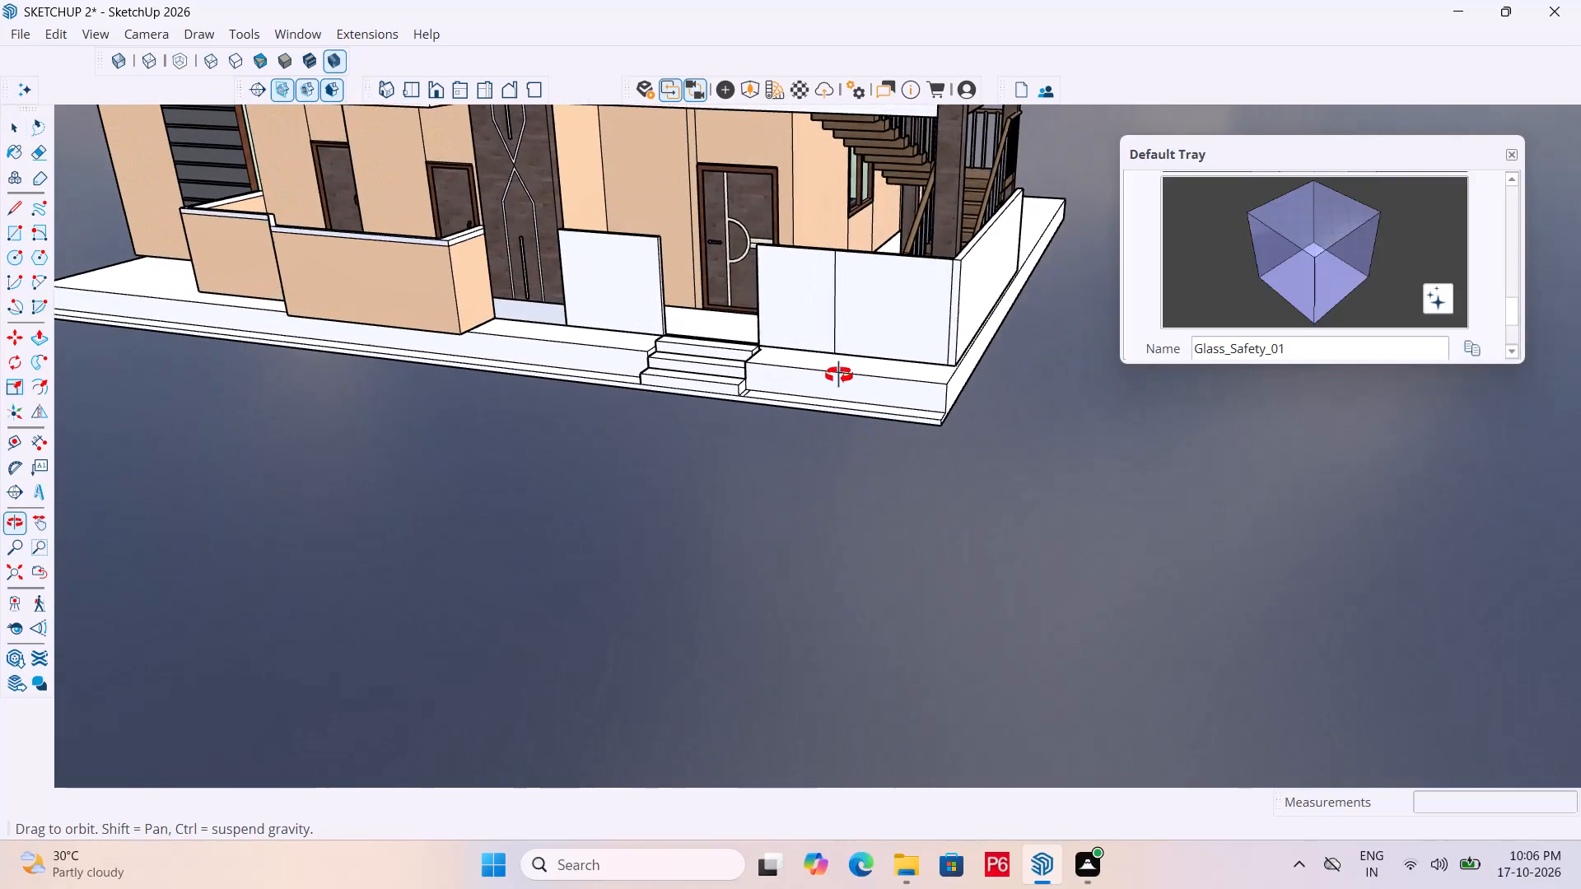
pyautogui.moveTo(839, 375); pyautogui.dragTo(726, 445, button='middle')
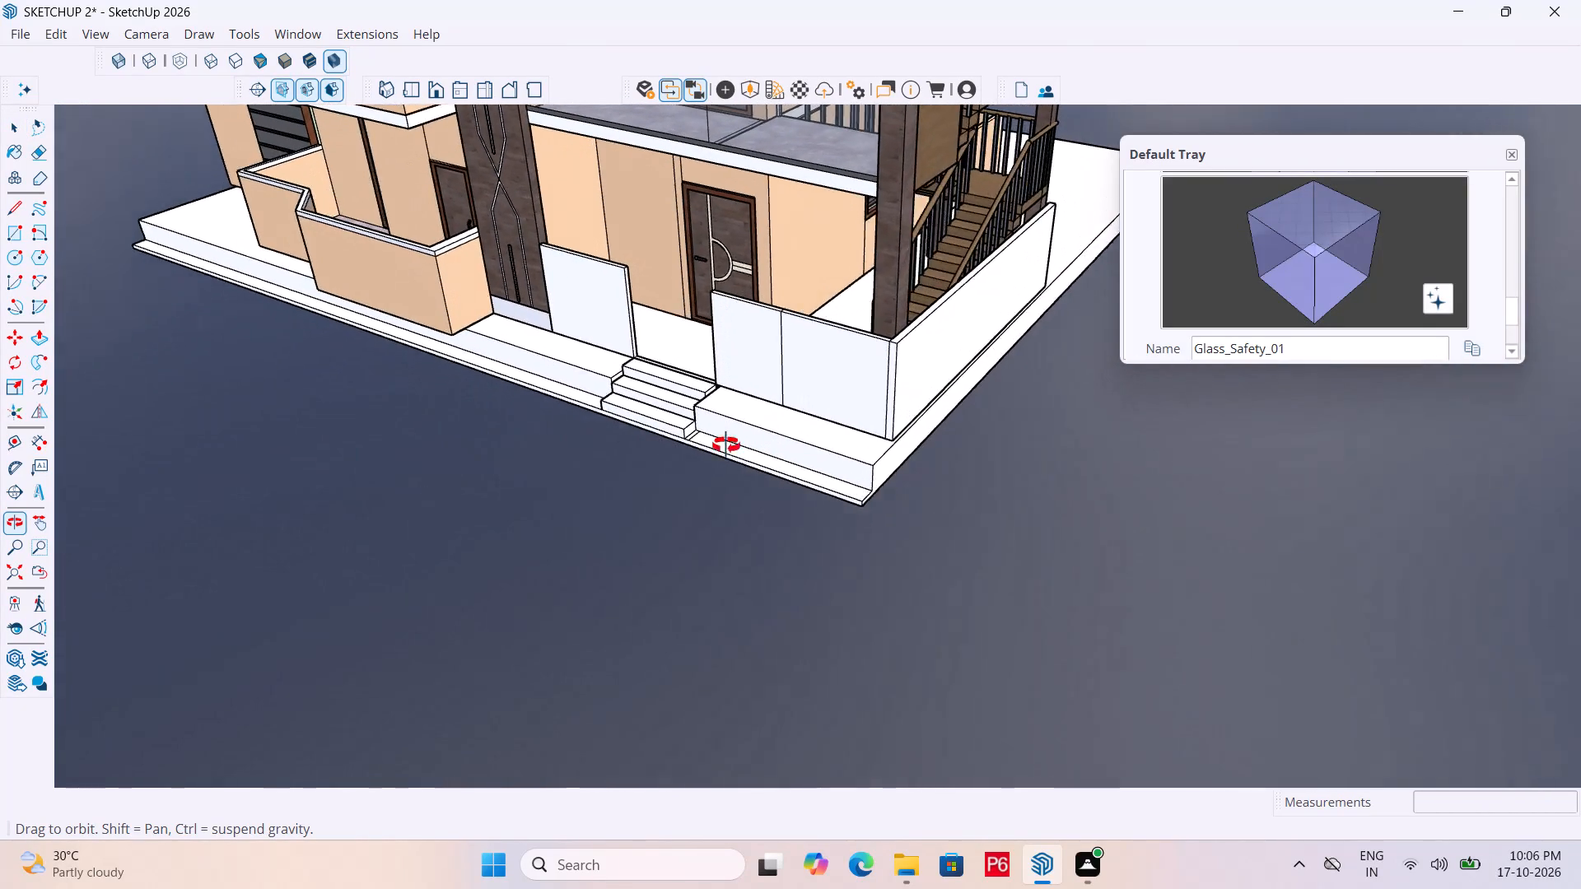
pyautogui.moveTo(726, 445); pyautogui.dragTo(840, 233, button='middle')
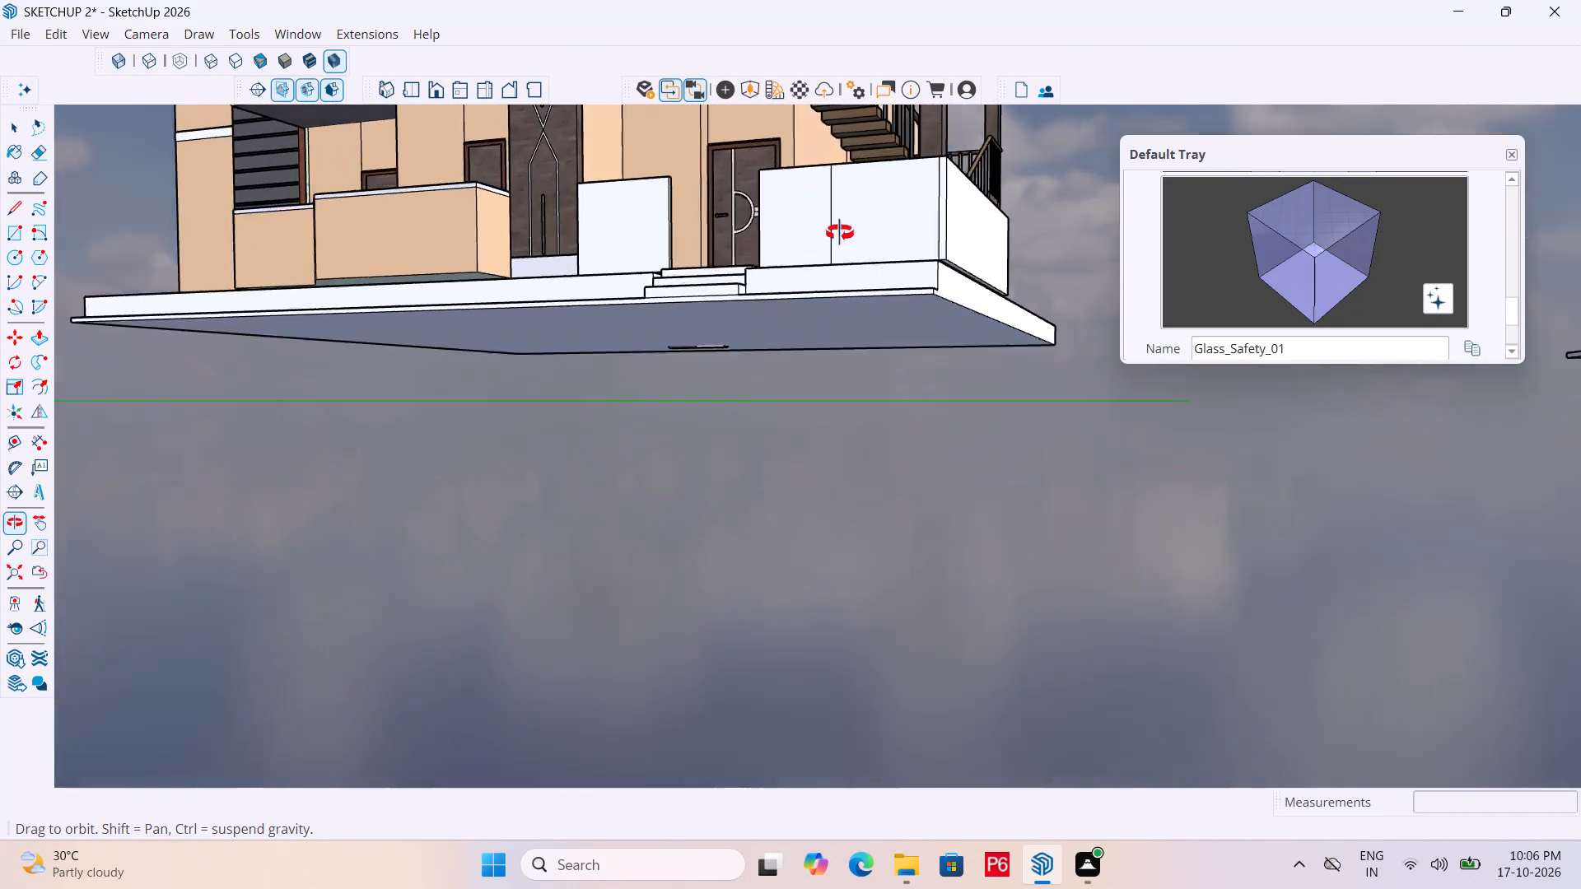
pyautogui.moveTo(840, 233); pyautogui.dragTo(861, 364, button='middle')
# Pull the raised slab's front face on the beige balcony wall's side of the entrance steps outward 10".
pyautogui.scroll(4, 524, 364)
pyautogui.click(558, 347)
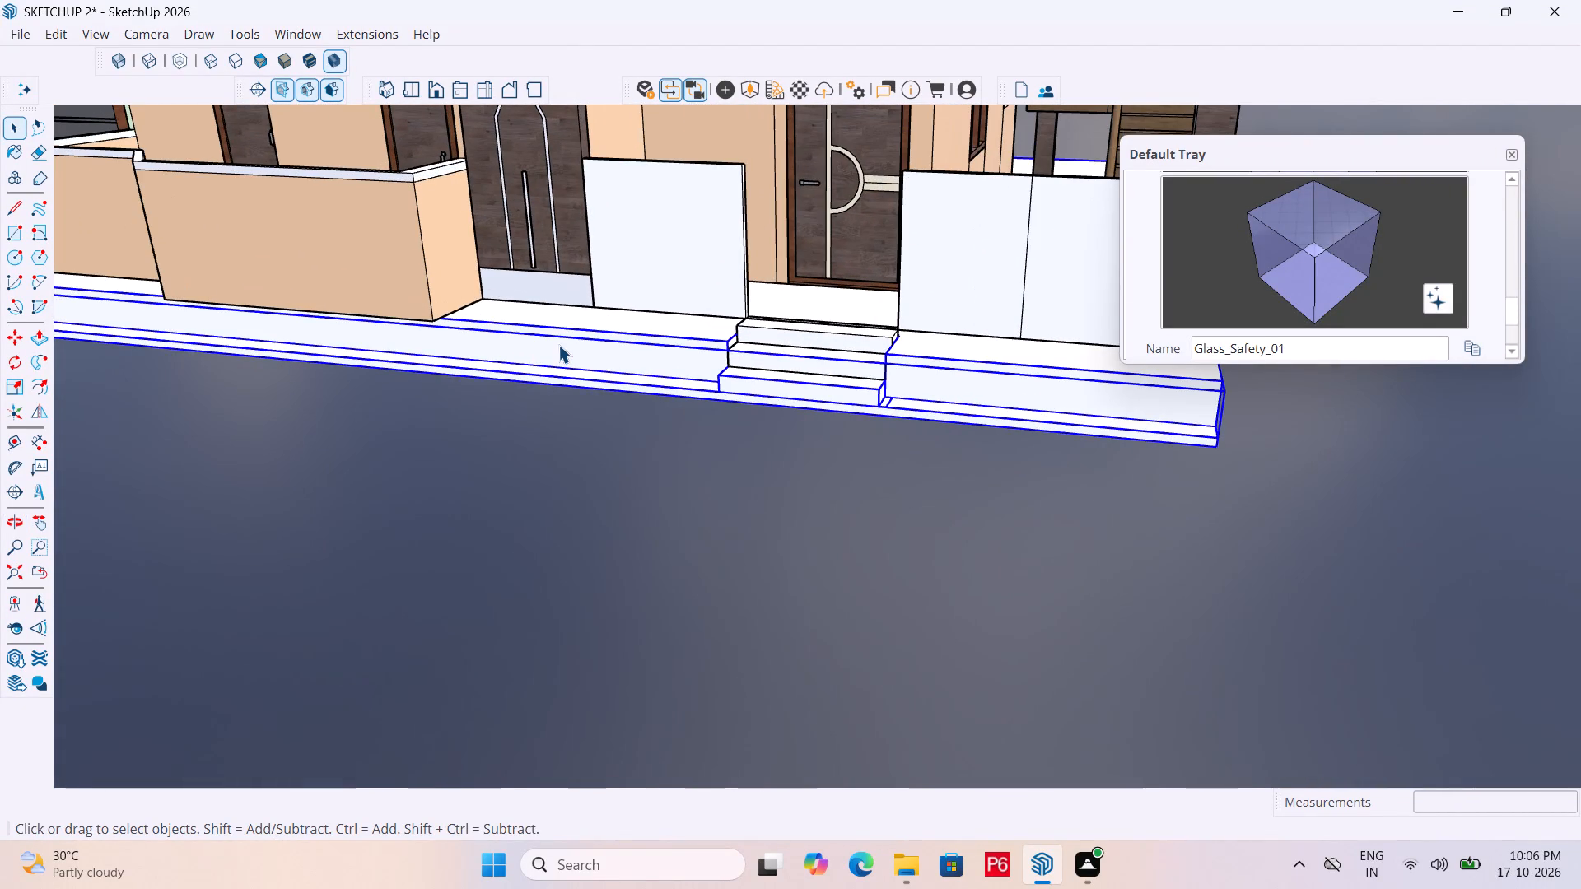
pyautogui.tripleClick(558, 345)
pyautogui.doubleClick(558, 345)
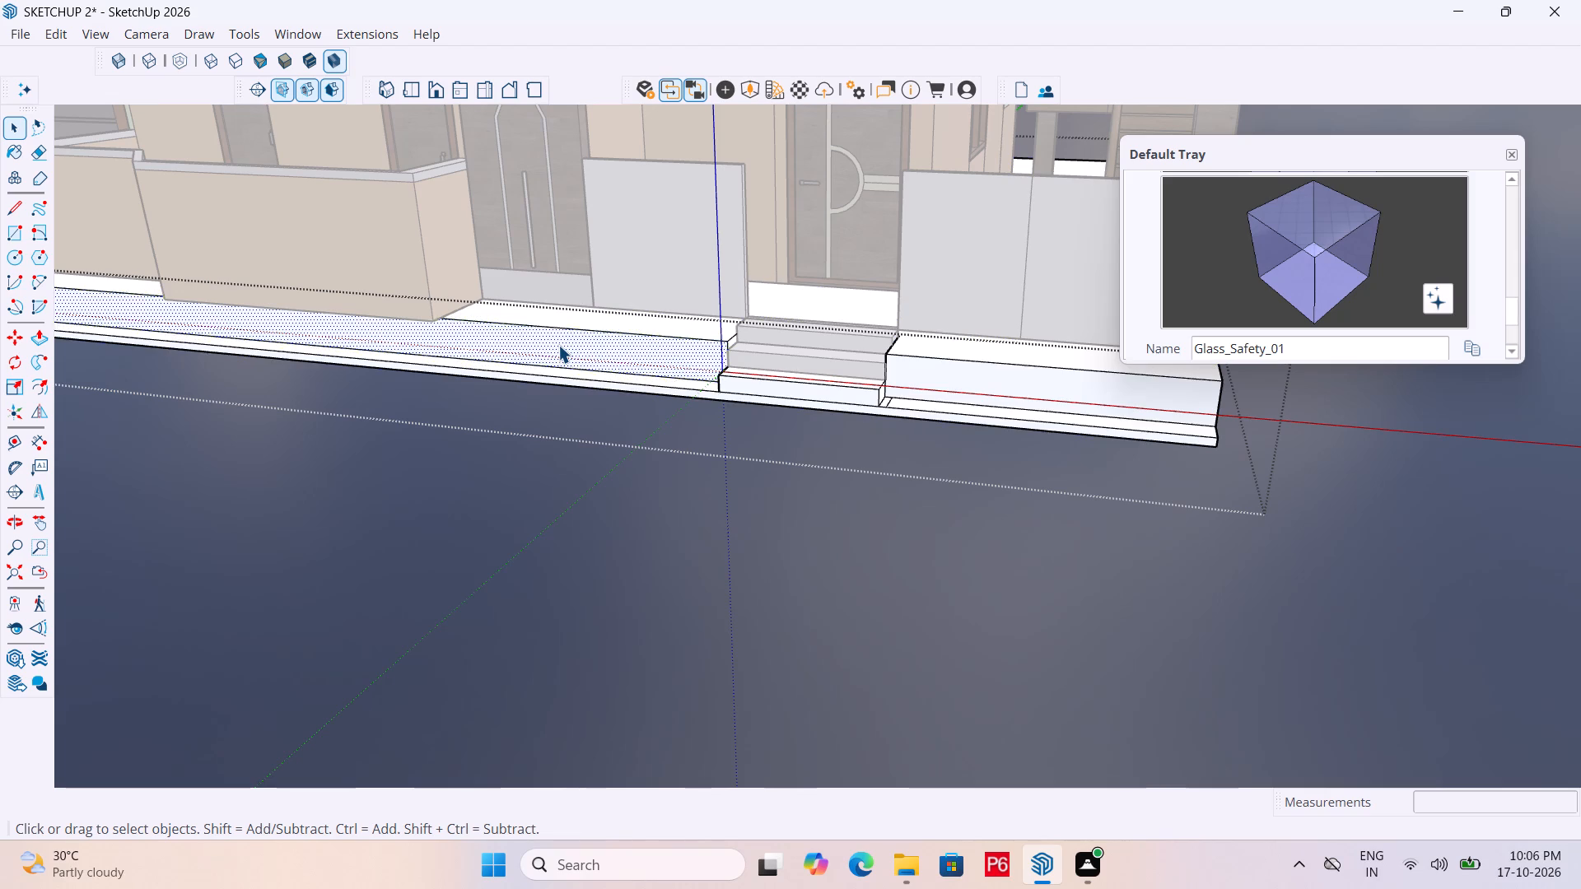
pyautogui.press('p')
pyautogui.click(561, 343)
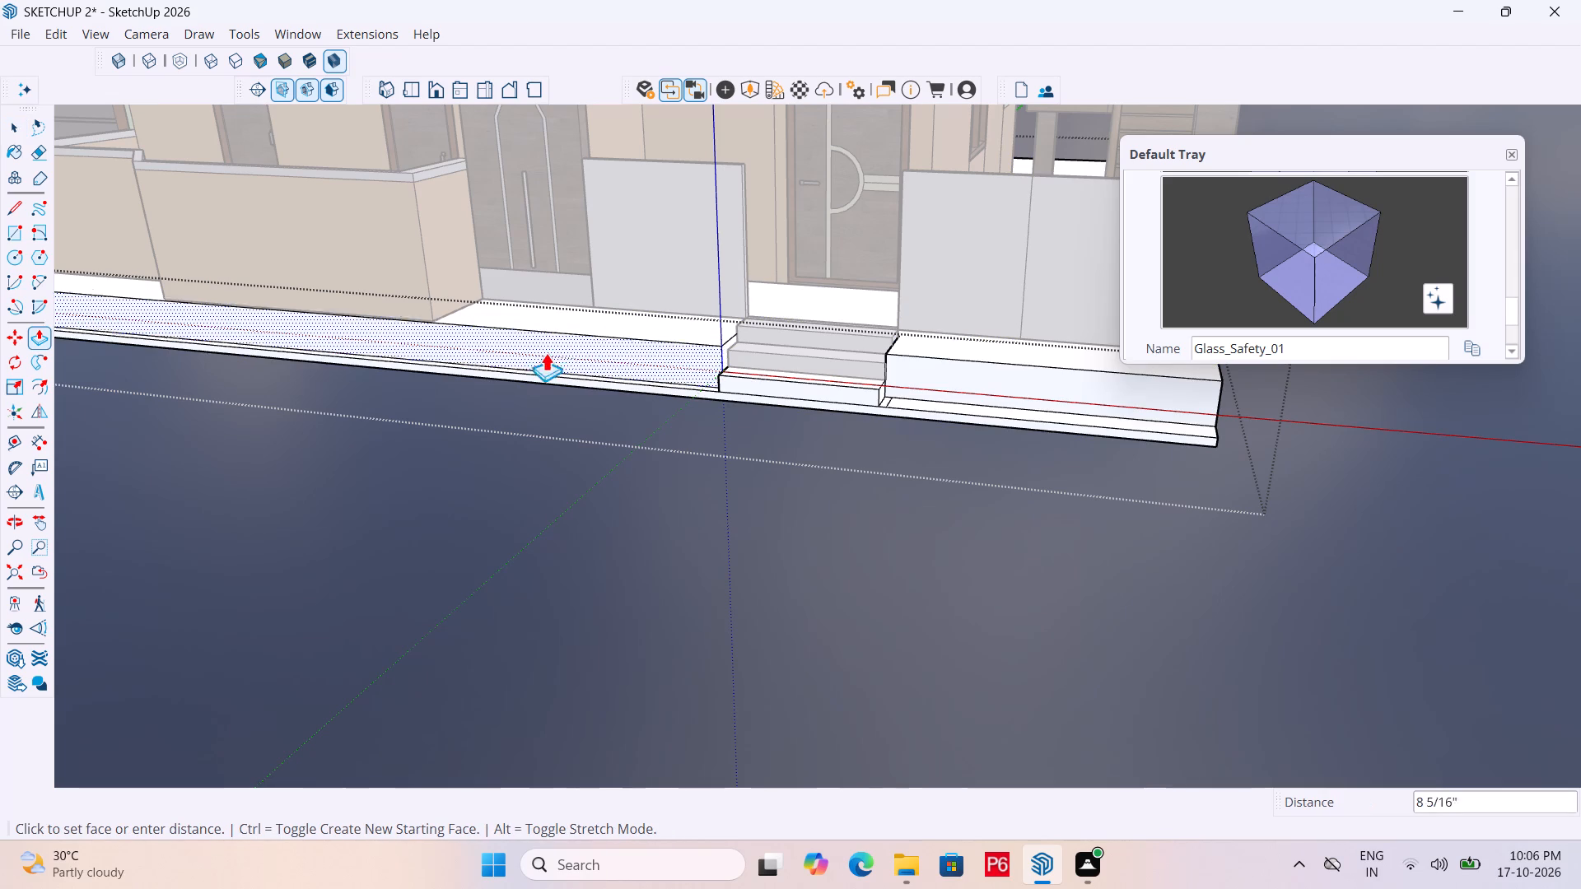
pyautogui.click(392, 301)
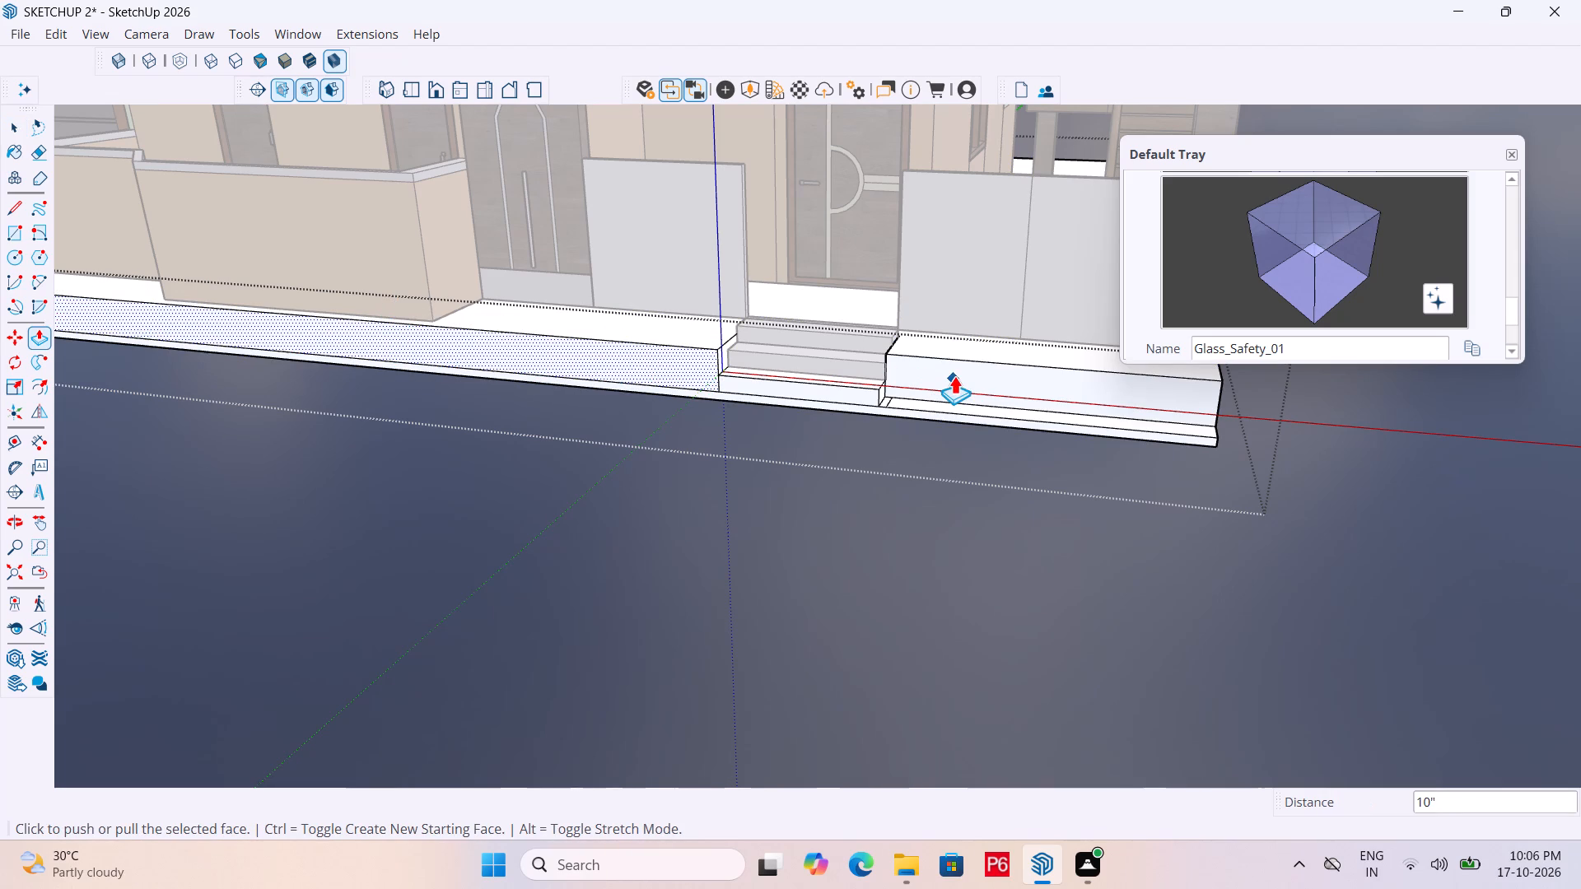
# Pull the raised slab's front face on the white low wall's side outward 10", matching the other front face.
pyautogui.click(954, 375)
pyautogui.press('space')
pyautogui.click(979, 382)
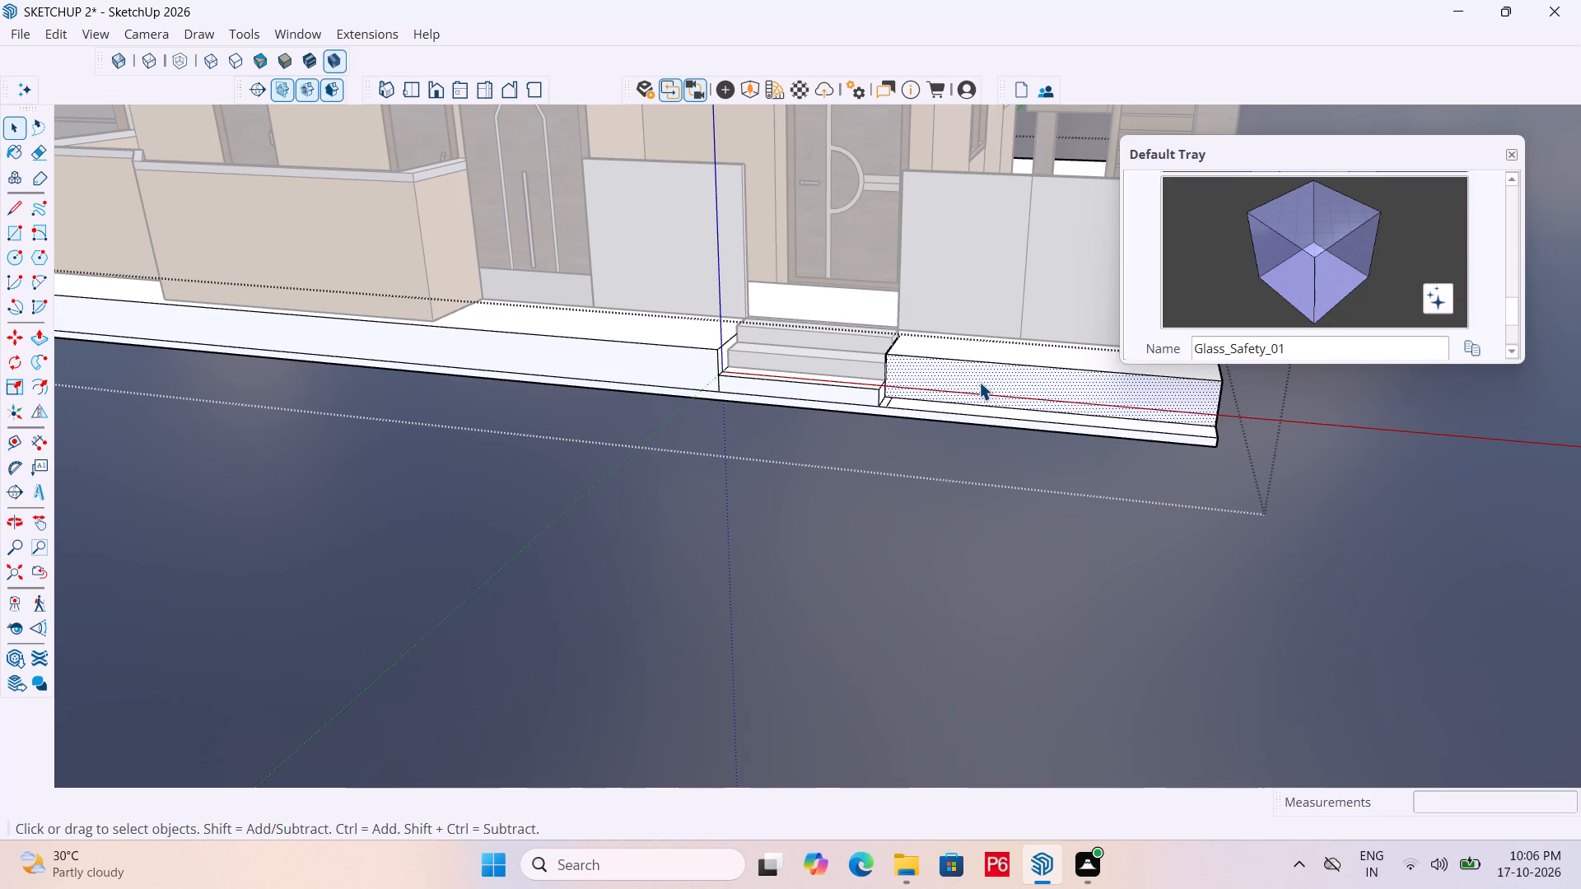
pyautogui.press('p')
pyautogui.click(984, 379)
pyautogui.click(637, 353)
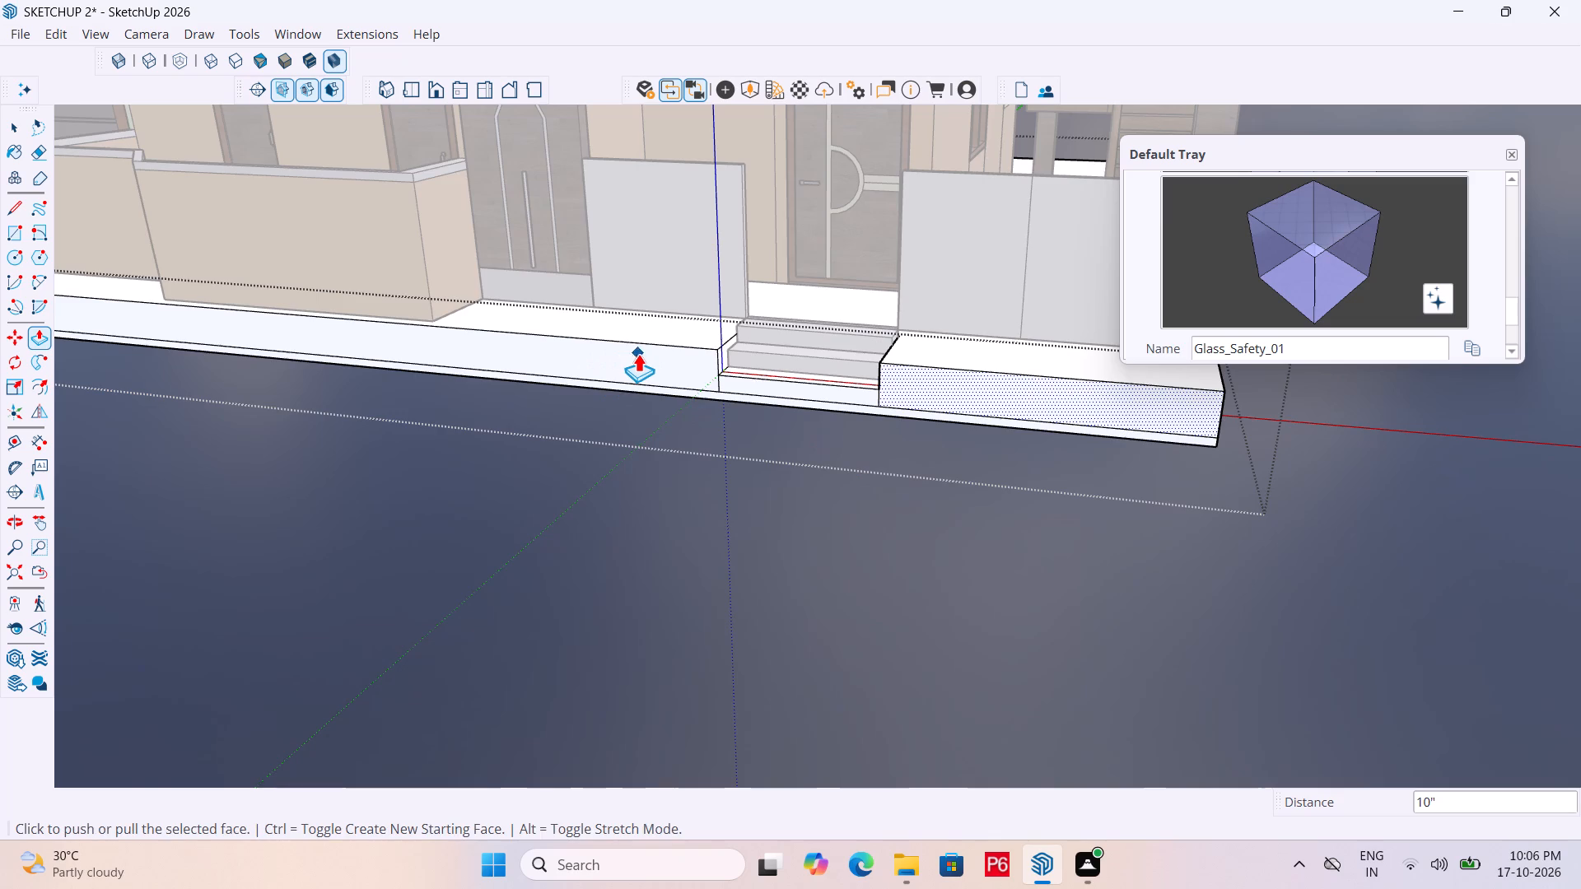
# Check the slab's front from both ends and save the model.
pyautogui.scroll(-4, 582, 333)
pyautogui.moveTo(732, 365); pyautogui.dragTo(1056, 341, button='middle')
pyautogui.scroll(-1, 732, 365)
pyautogui.scroll(-4, 1102, 360)
pyautogui.moveTo(1050, 414); pyautogui.dragTo(1006, 409, button='middle')
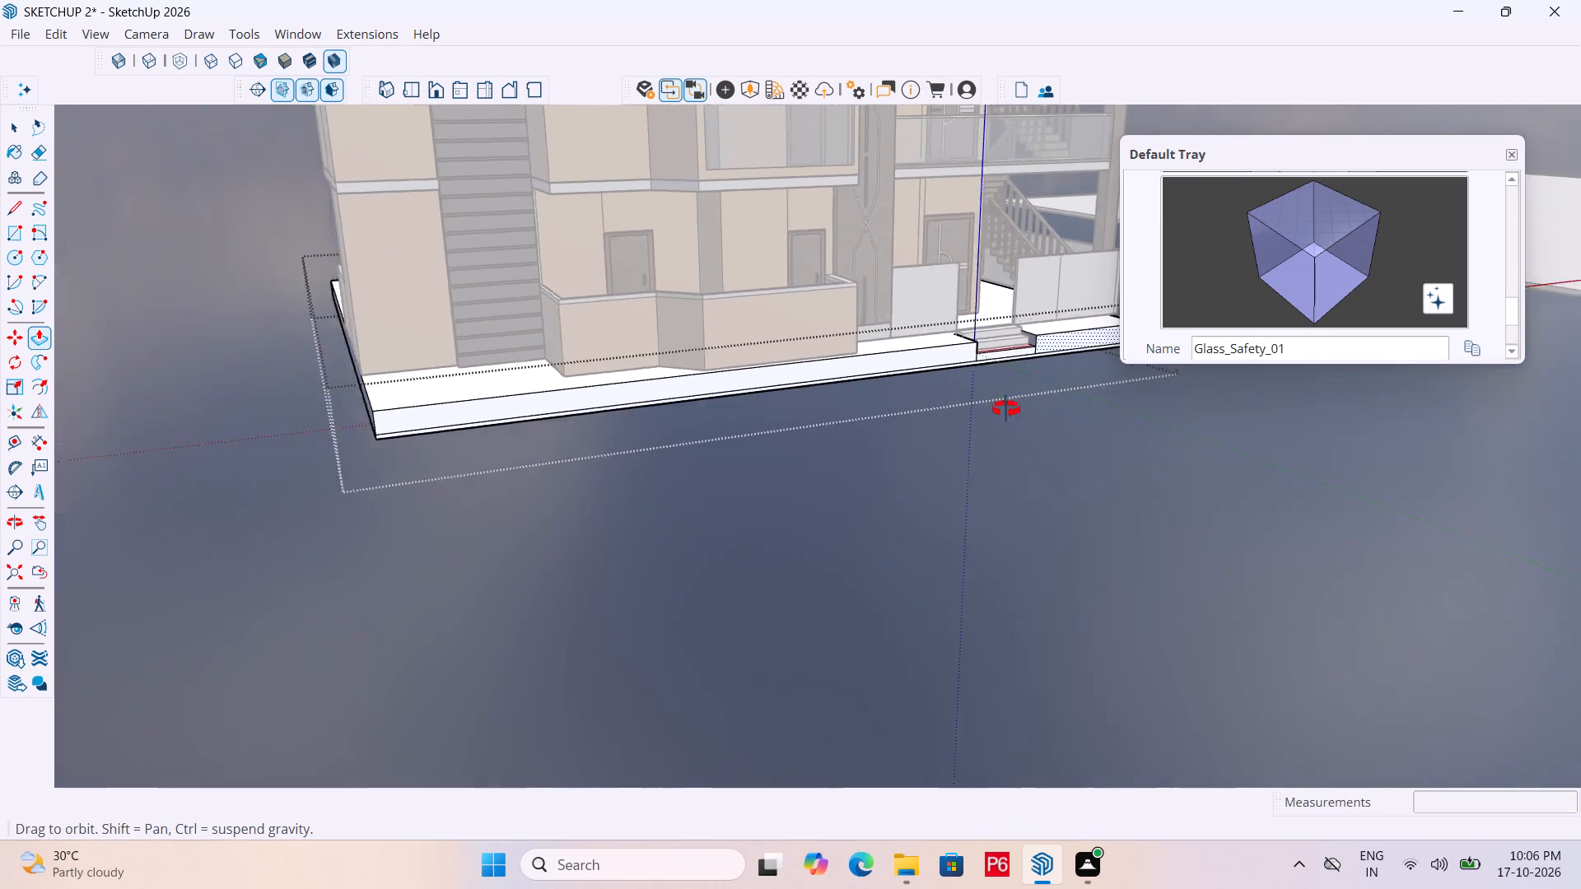
pyautogui.moveTo(1006, 409); pyautogui.dragTo(561, 408, button='middle')
pyautogui.hotkey('ctrl', 's')
pyautogui.hotkey('ctrl', 's')
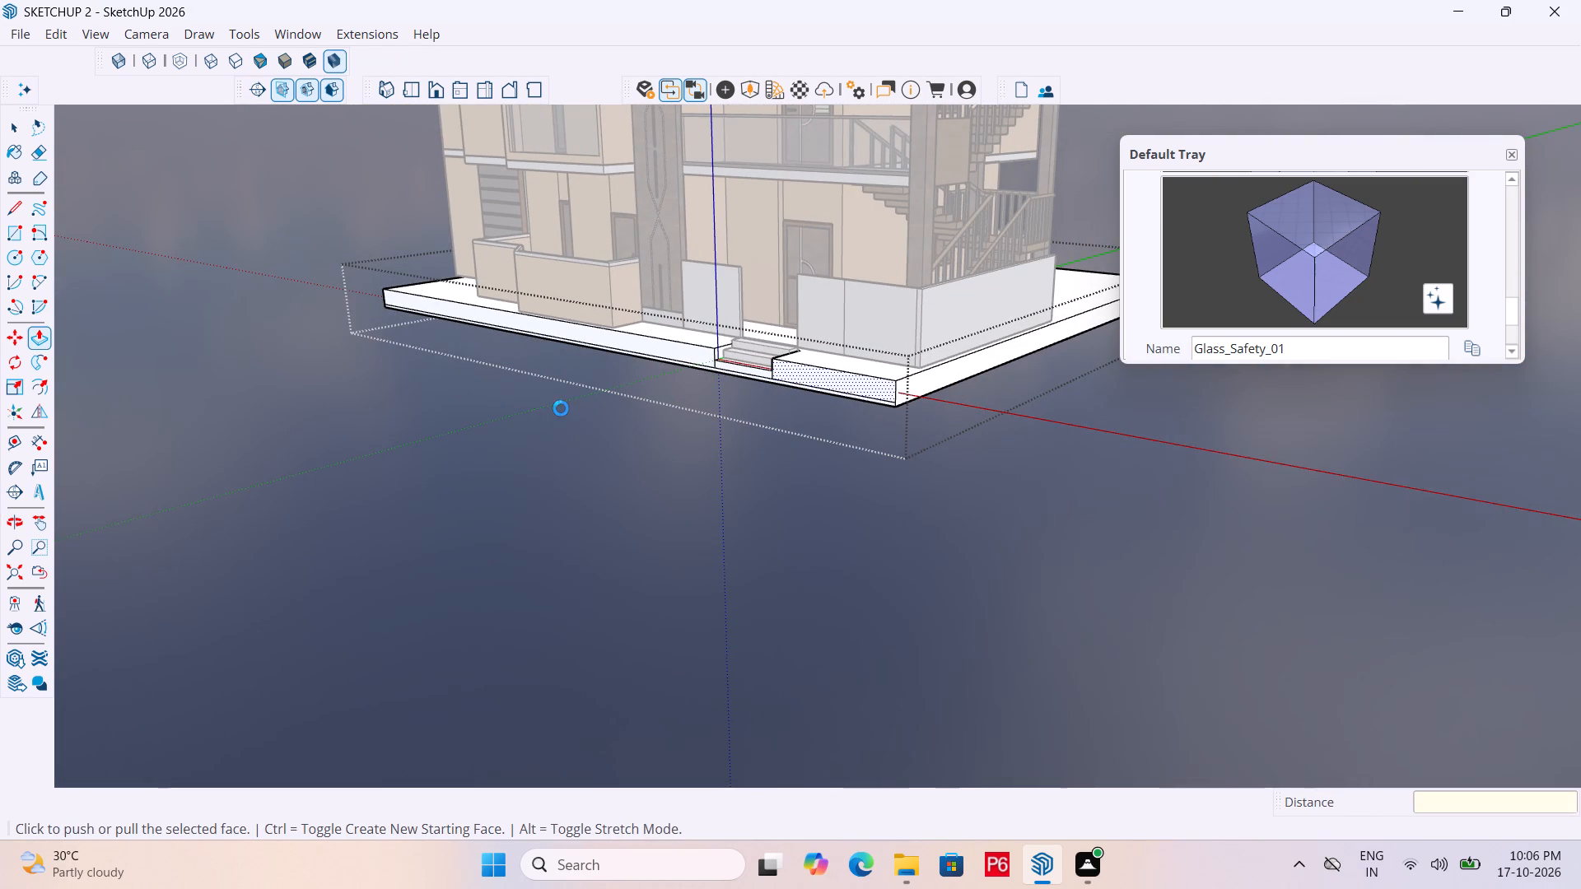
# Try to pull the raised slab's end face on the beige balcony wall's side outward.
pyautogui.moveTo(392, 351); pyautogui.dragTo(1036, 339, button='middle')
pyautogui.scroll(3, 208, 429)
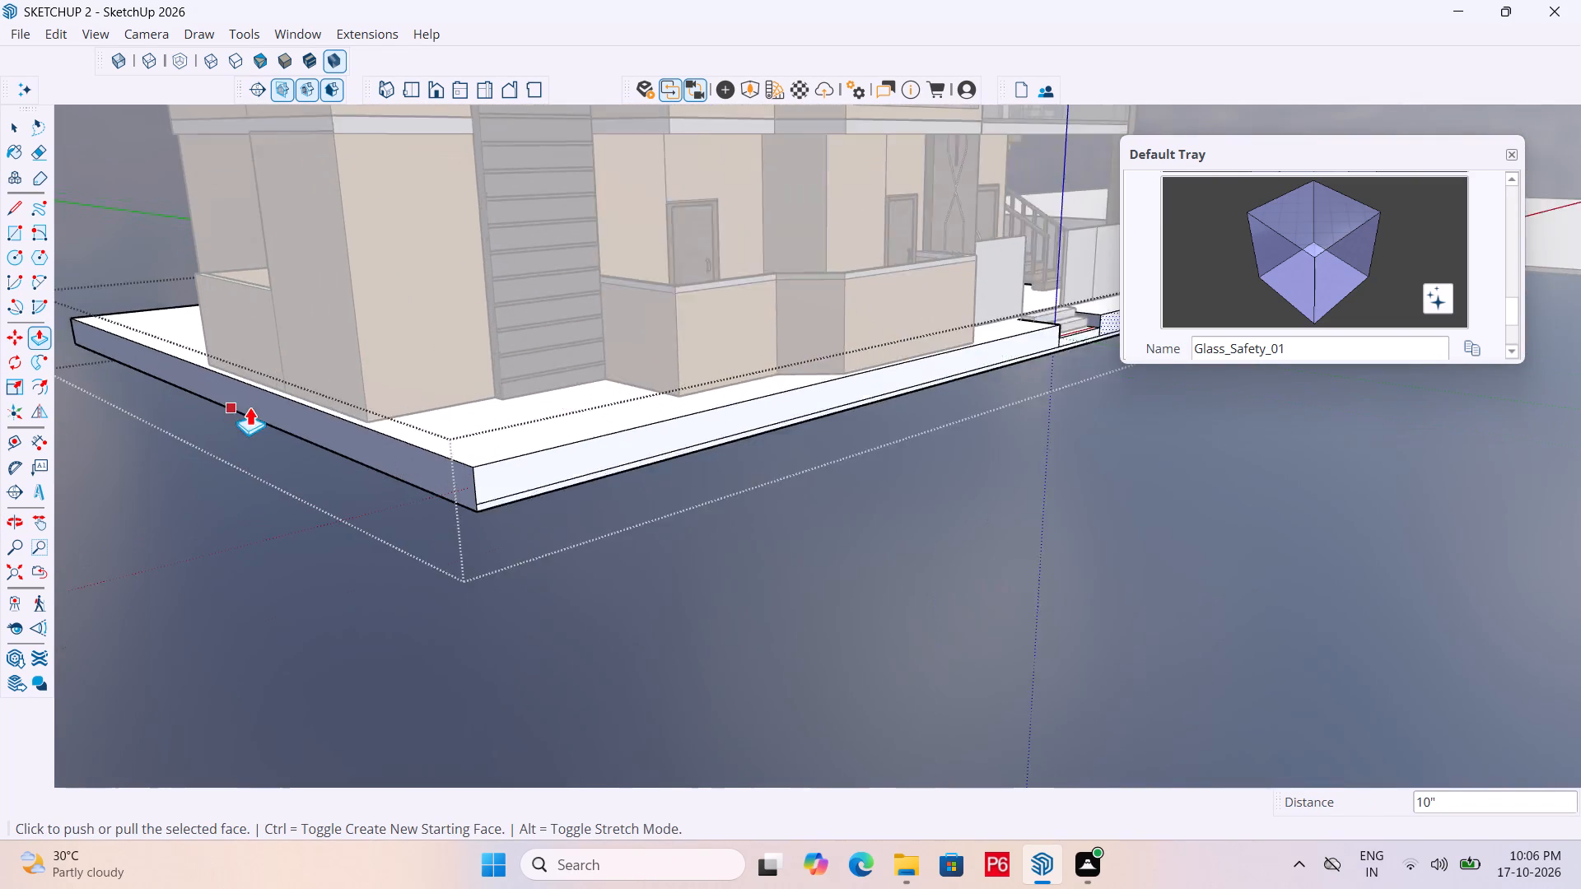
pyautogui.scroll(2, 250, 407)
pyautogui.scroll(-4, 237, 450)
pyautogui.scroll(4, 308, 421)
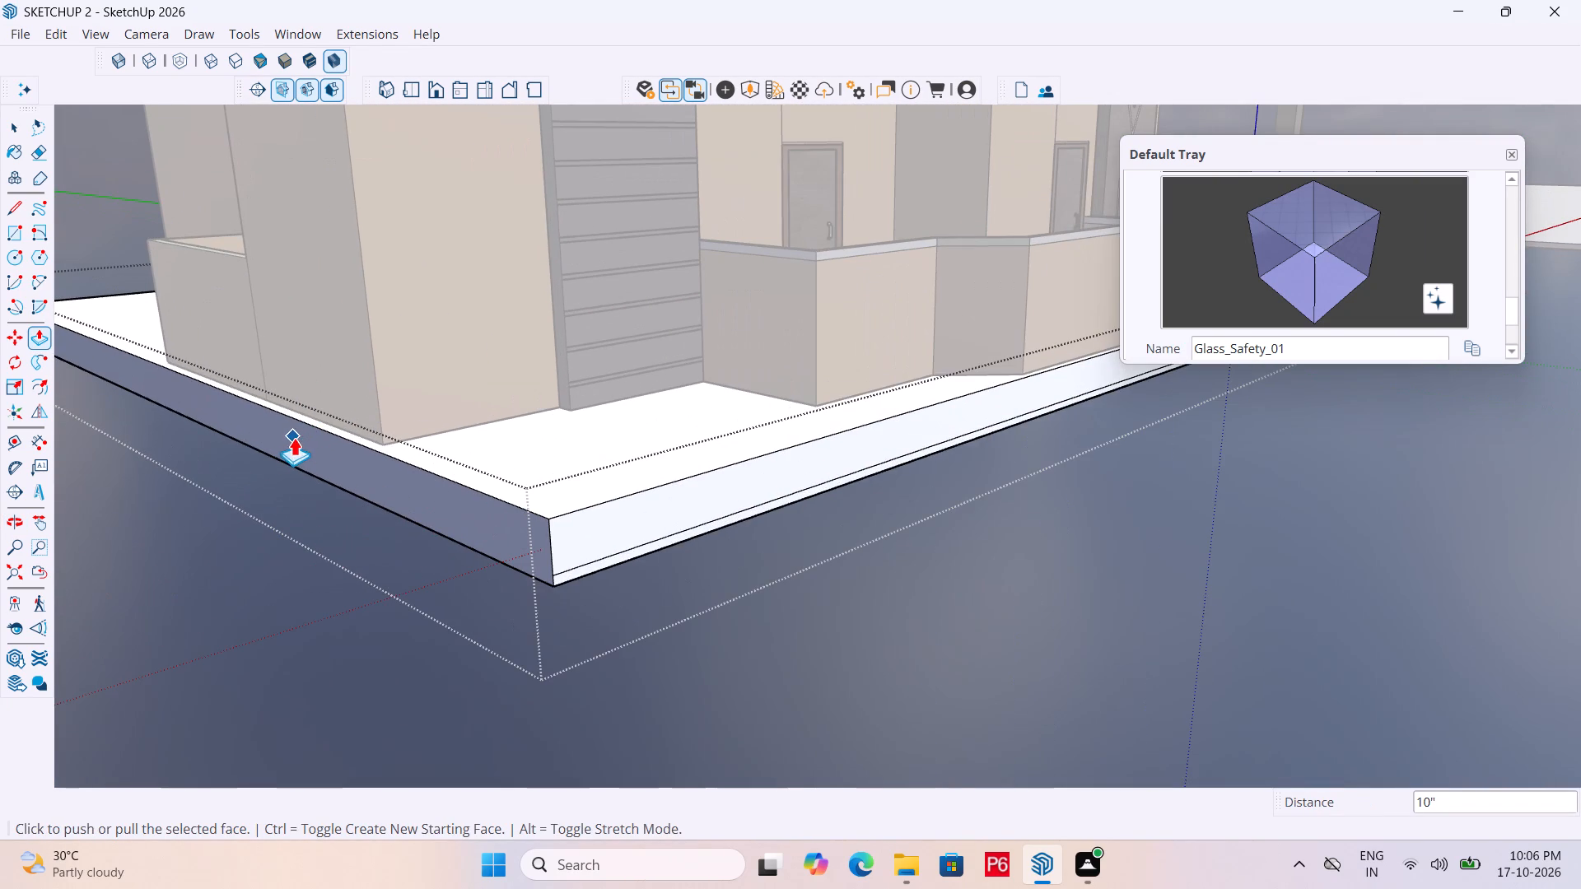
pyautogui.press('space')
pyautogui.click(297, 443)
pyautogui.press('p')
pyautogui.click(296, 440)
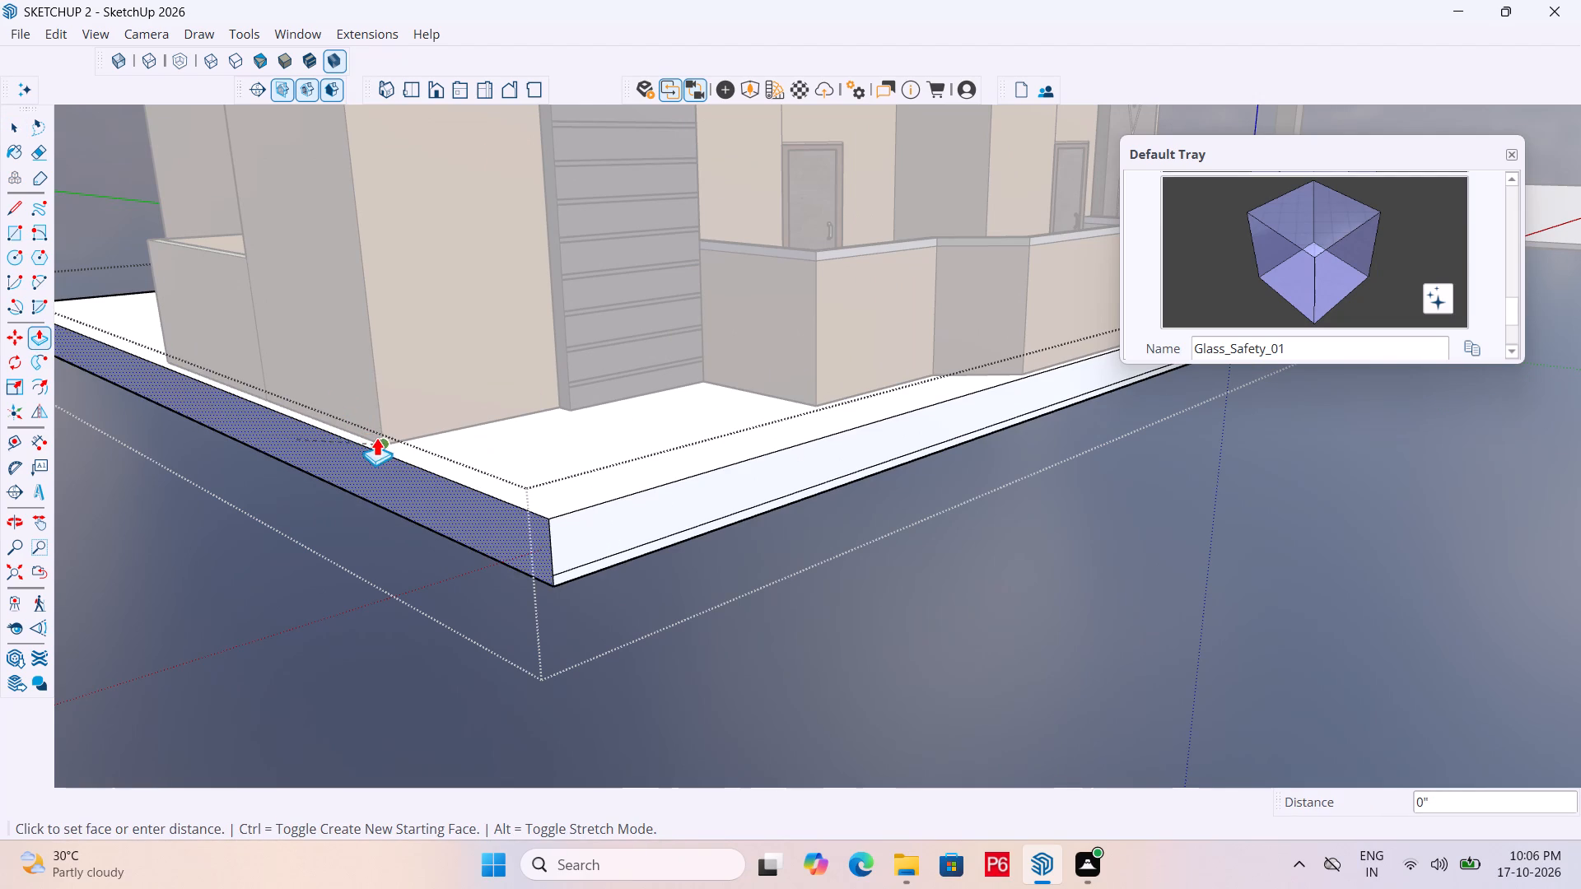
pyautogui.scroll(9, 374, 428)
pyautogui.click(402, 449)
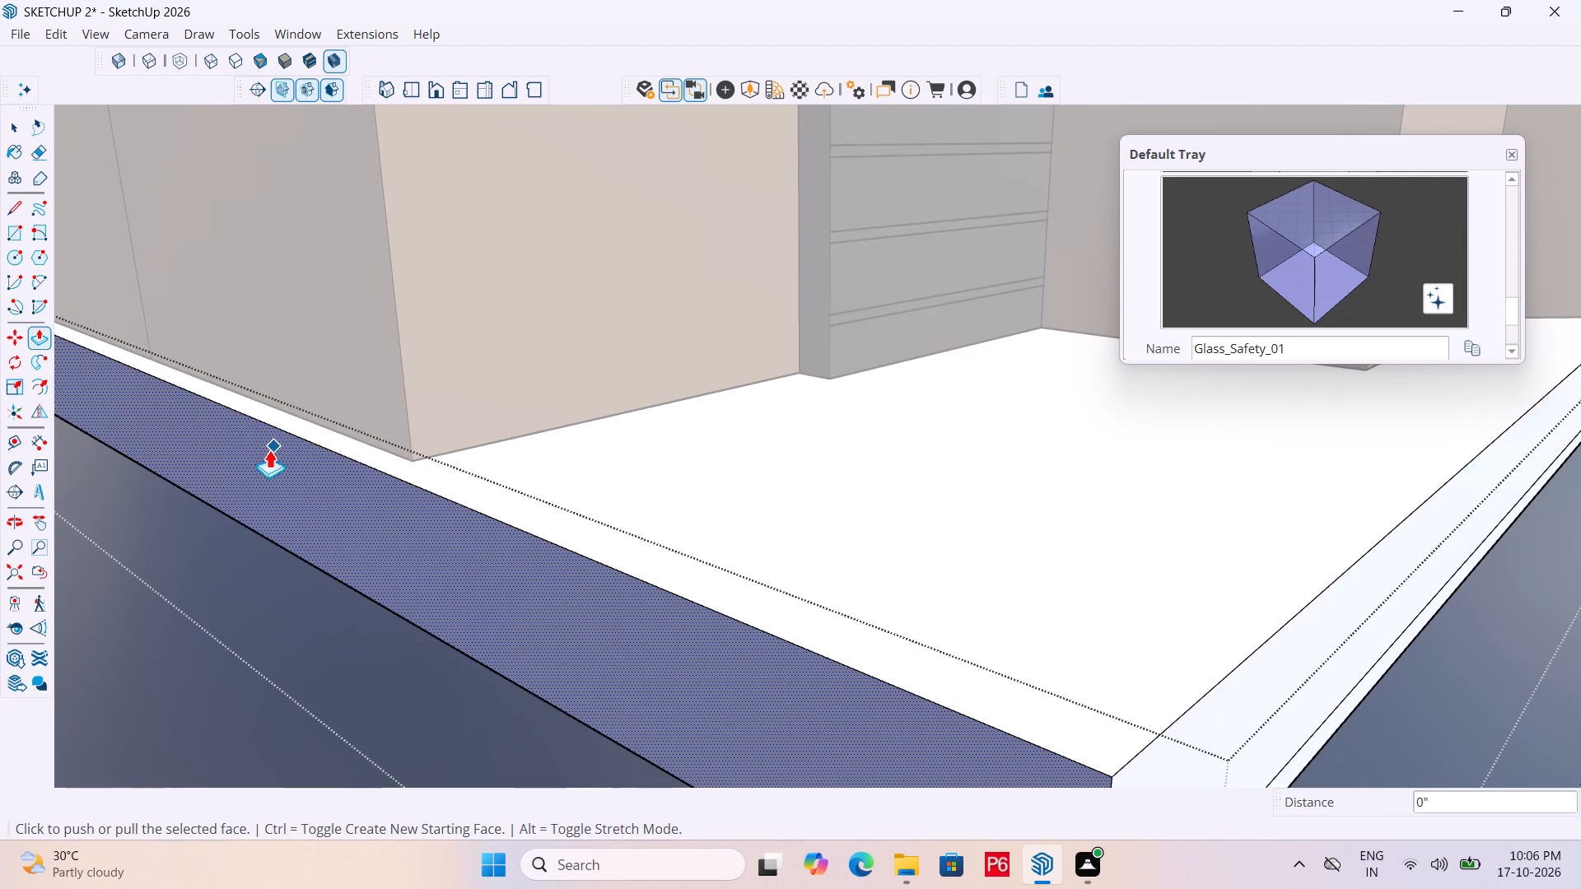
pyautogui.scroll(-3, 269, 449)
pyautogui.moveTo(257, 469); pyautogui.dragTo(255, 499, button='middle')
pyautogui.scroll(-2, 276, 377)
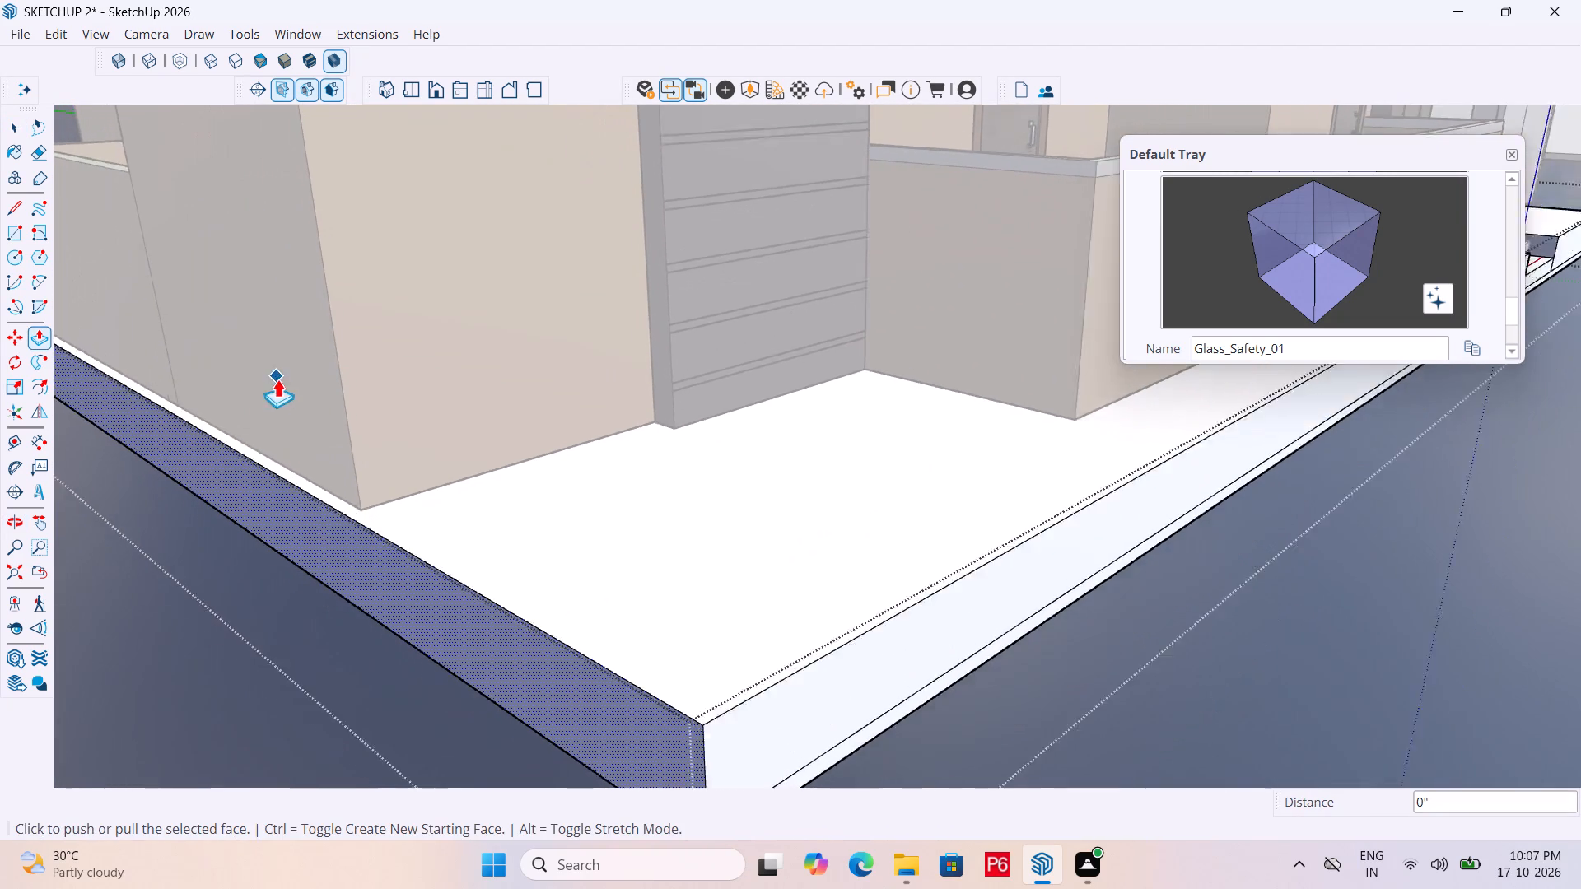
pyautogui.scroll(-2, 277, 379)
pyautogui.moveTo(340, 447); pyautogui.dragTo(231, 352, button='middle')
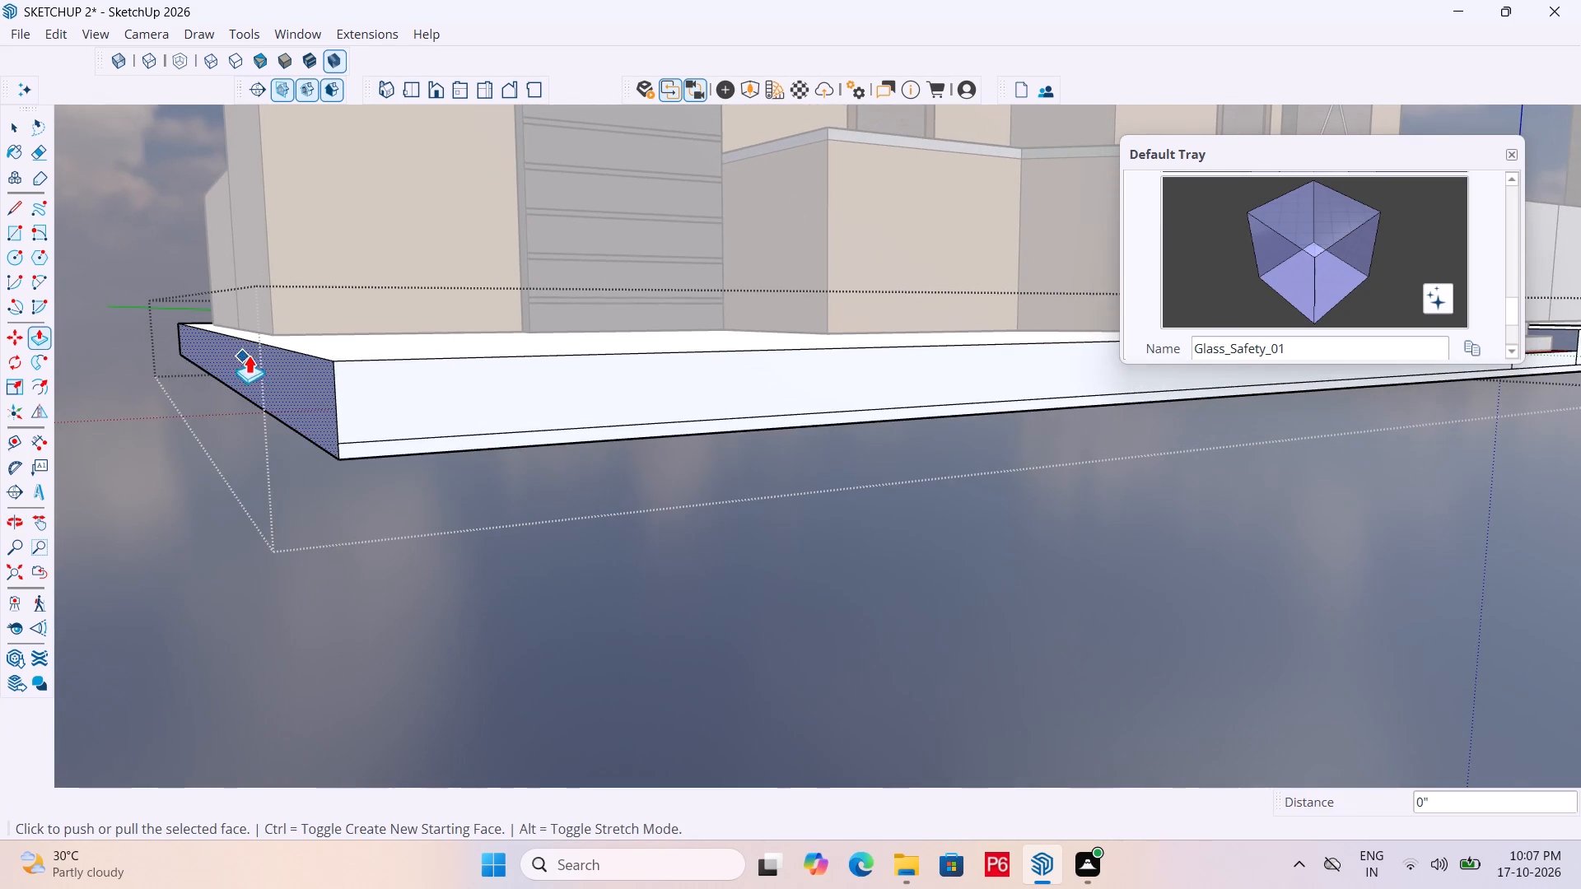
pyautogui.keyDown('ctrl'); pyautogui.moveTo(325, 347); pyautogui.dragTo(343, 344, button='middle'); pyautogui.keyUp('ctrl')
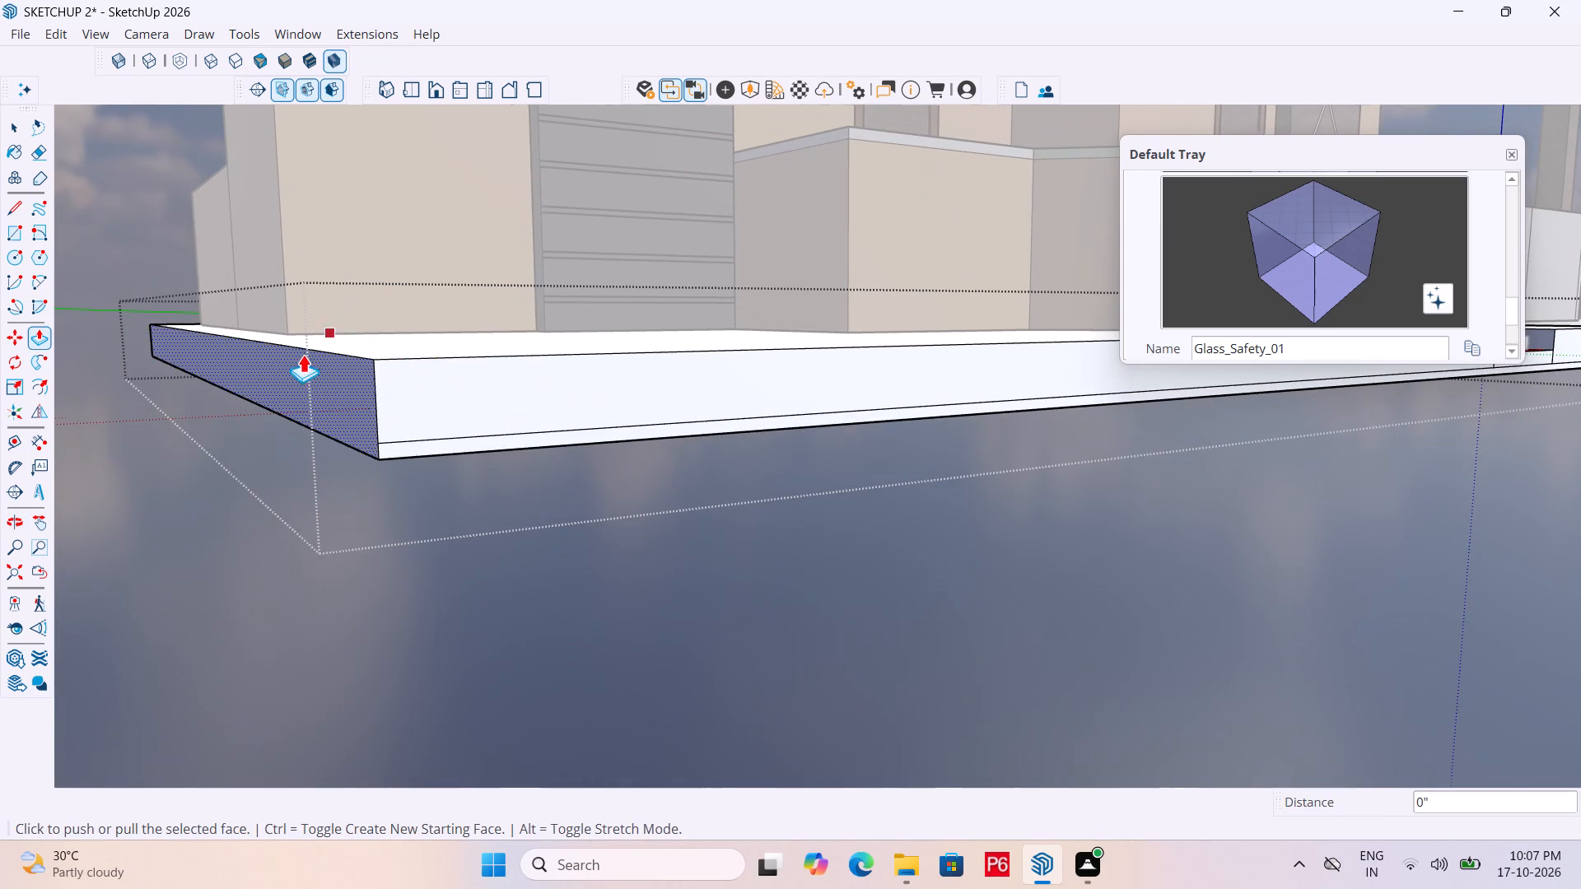
# Save the model and finish editing the raised base slab.
pyautogui.scroll(-7, 297, 358)
pyautogui.moveTo(623, 417); pyautogui.dragTo(276, 431, button='middle')
pyautogui.hotkey('ctrl', 's')
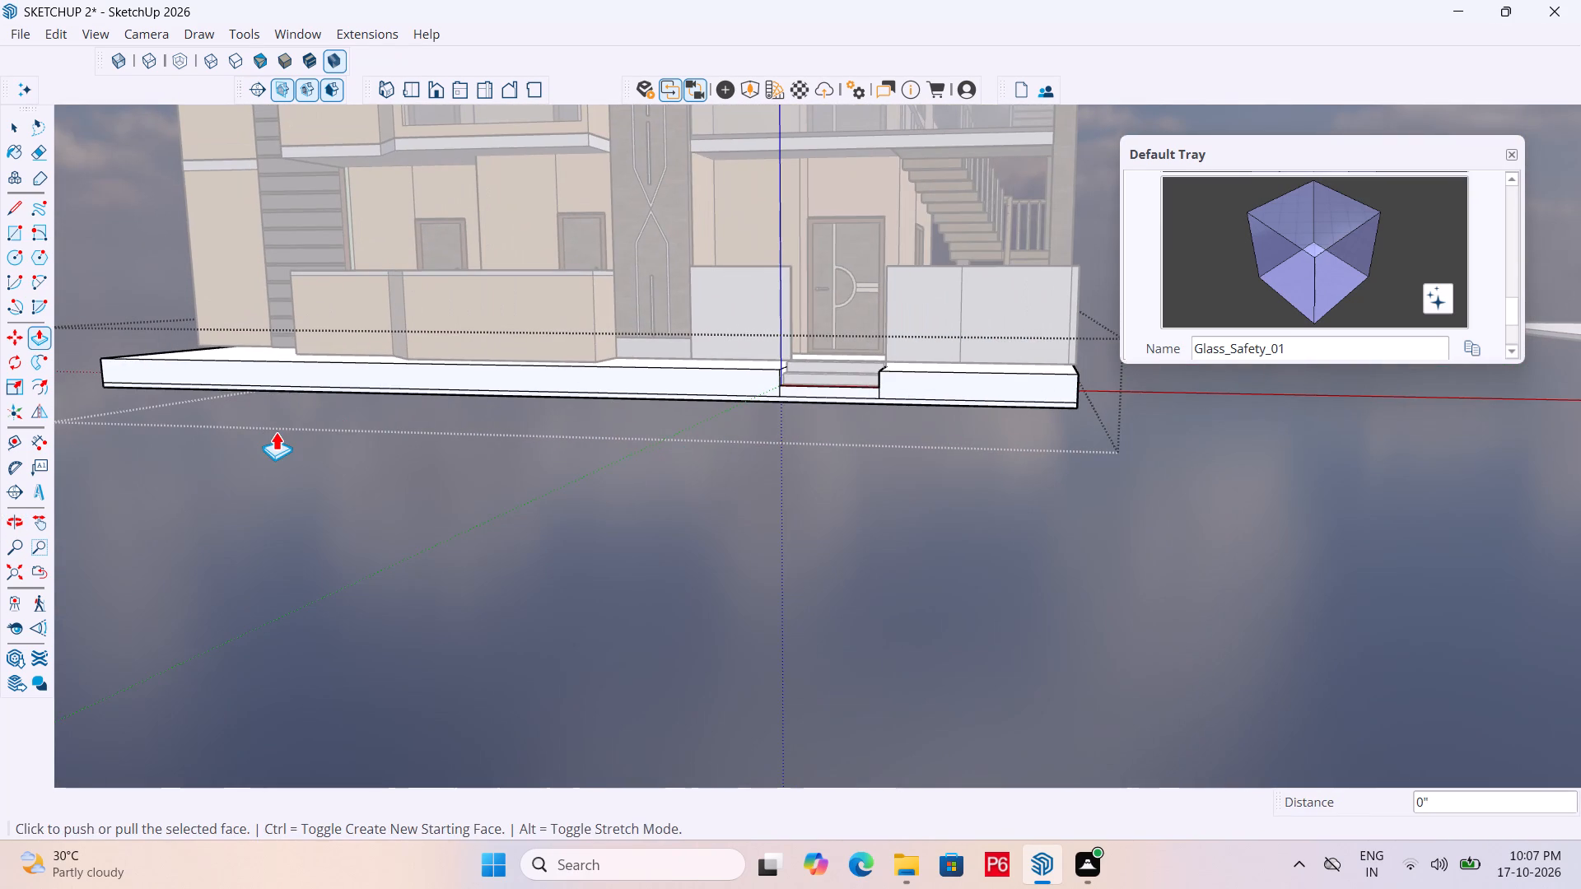
pyautogui.hotkey('ctrl', 's')
pyautogui.moveTo(609, 466); pyautogui.dragTo(492, 491, button='middle')
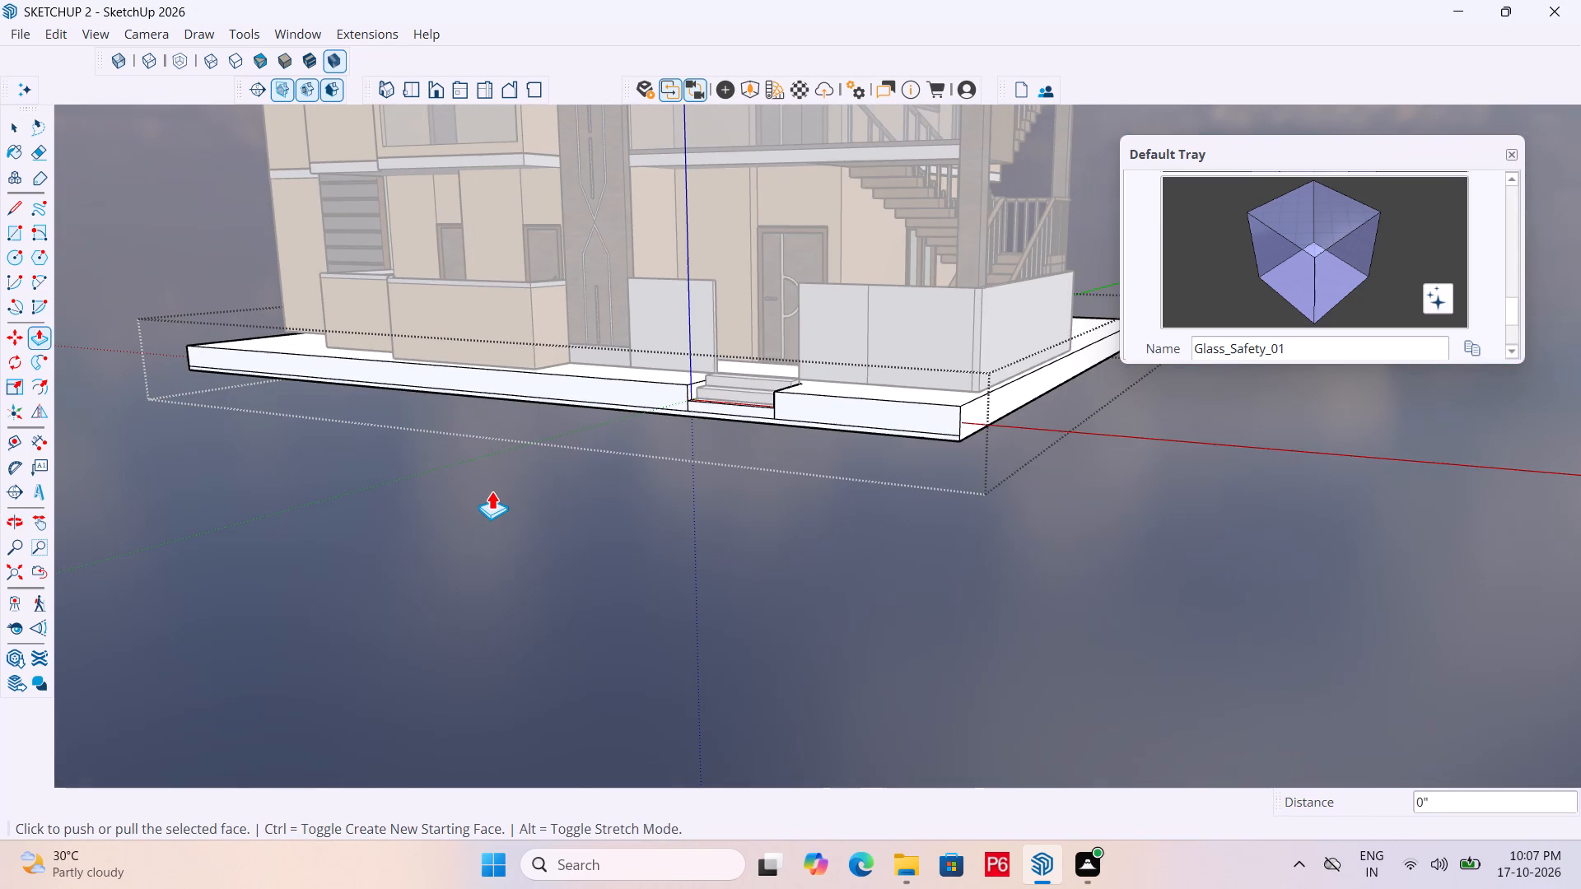
pyautogui.scroll(-1, 520, 351)
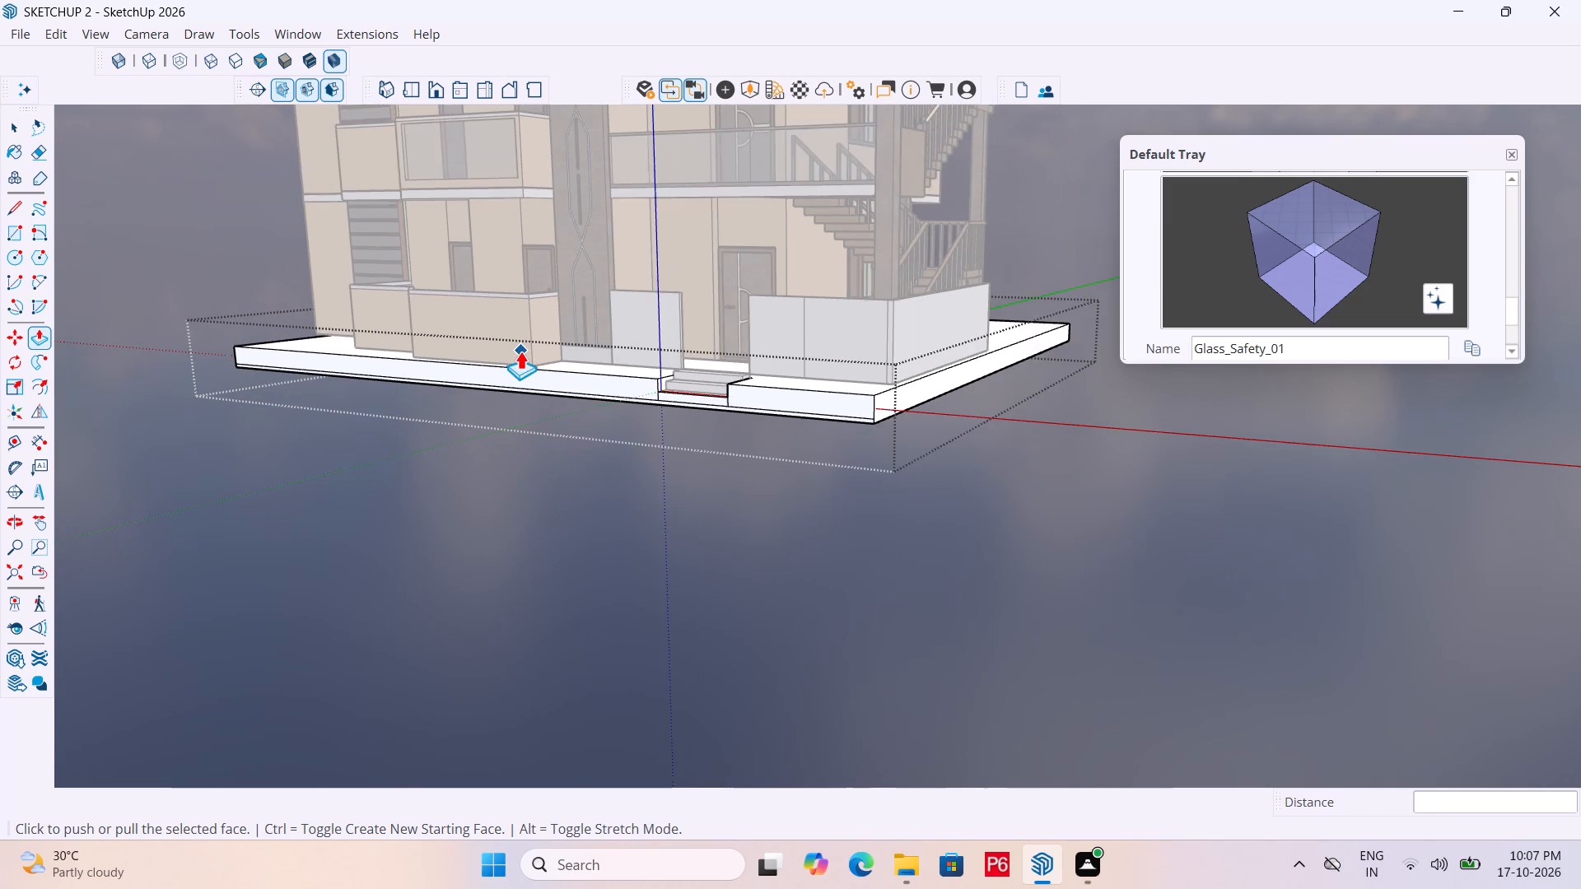
pyautogui.scroll(-2, 520, 351)
pyautogui.press('space')
pyautogui.click(487, 435)
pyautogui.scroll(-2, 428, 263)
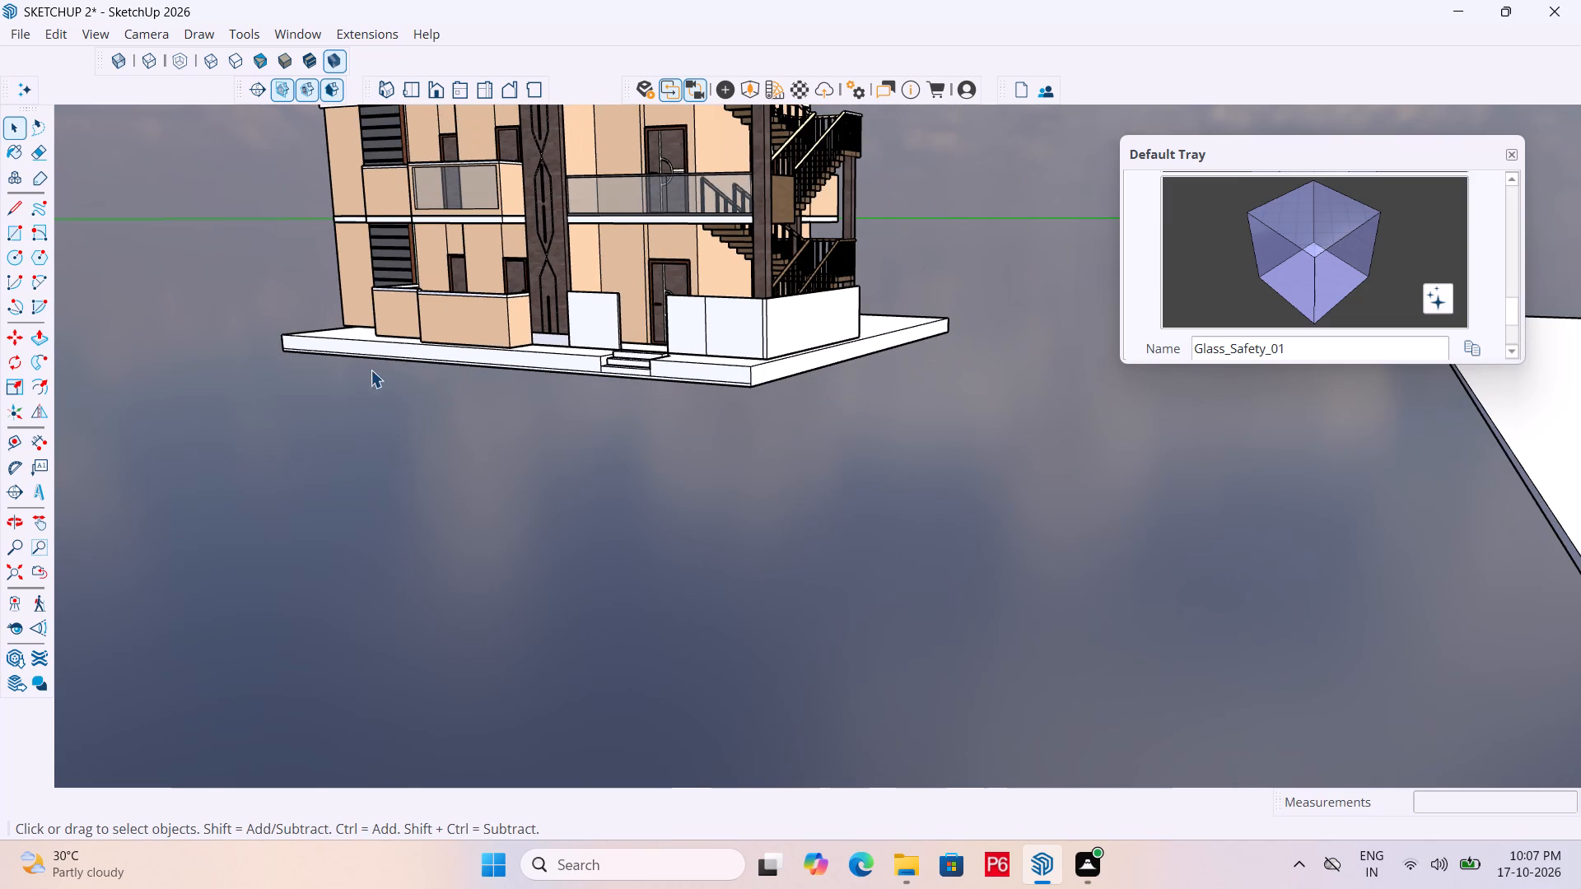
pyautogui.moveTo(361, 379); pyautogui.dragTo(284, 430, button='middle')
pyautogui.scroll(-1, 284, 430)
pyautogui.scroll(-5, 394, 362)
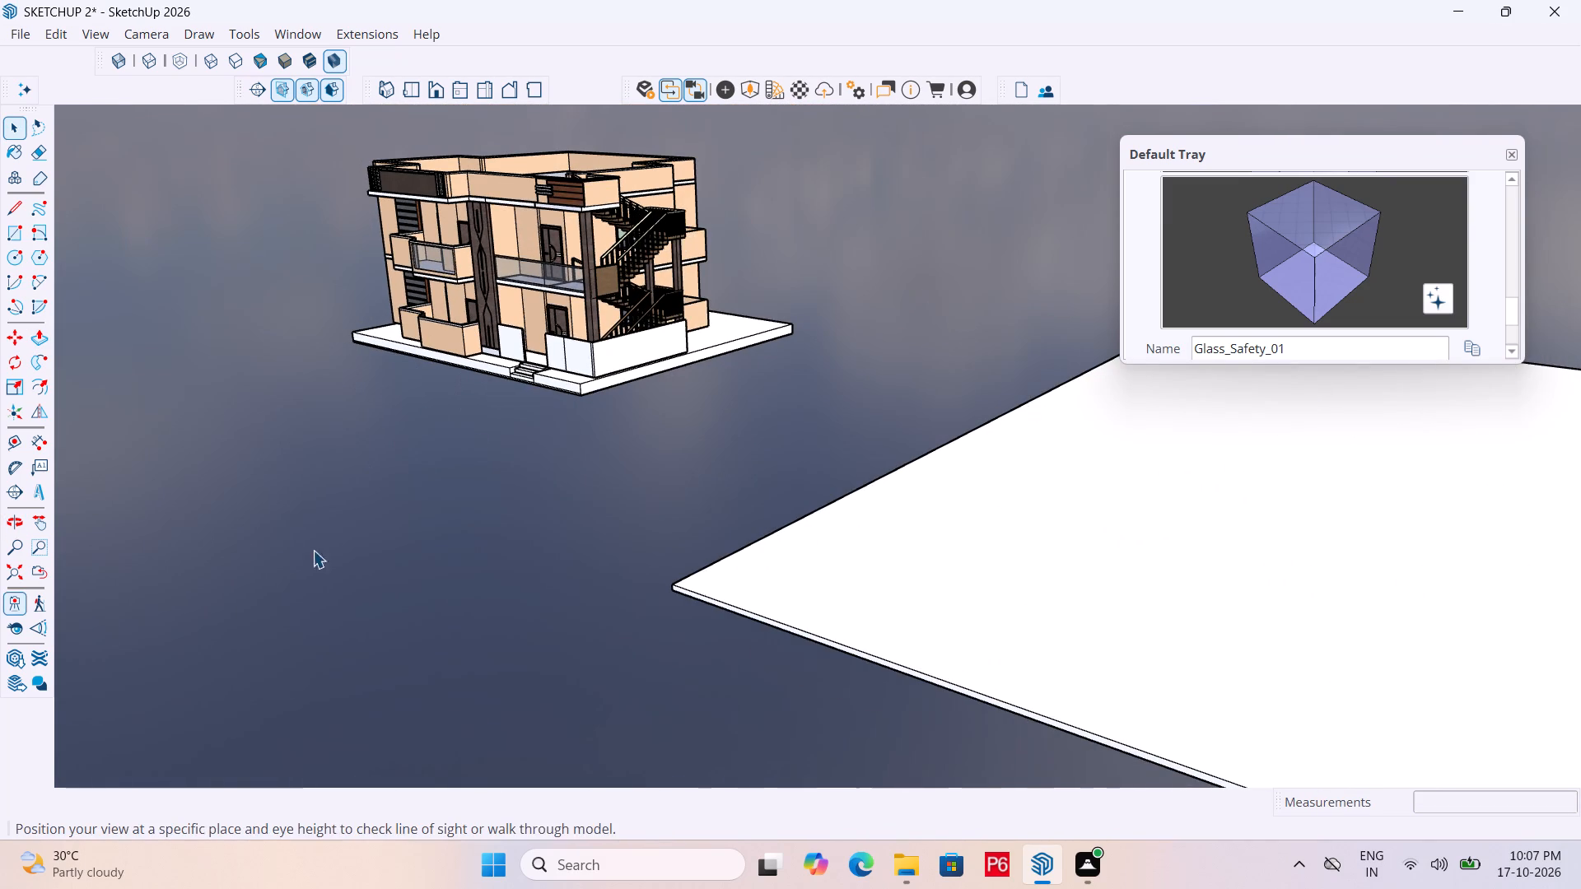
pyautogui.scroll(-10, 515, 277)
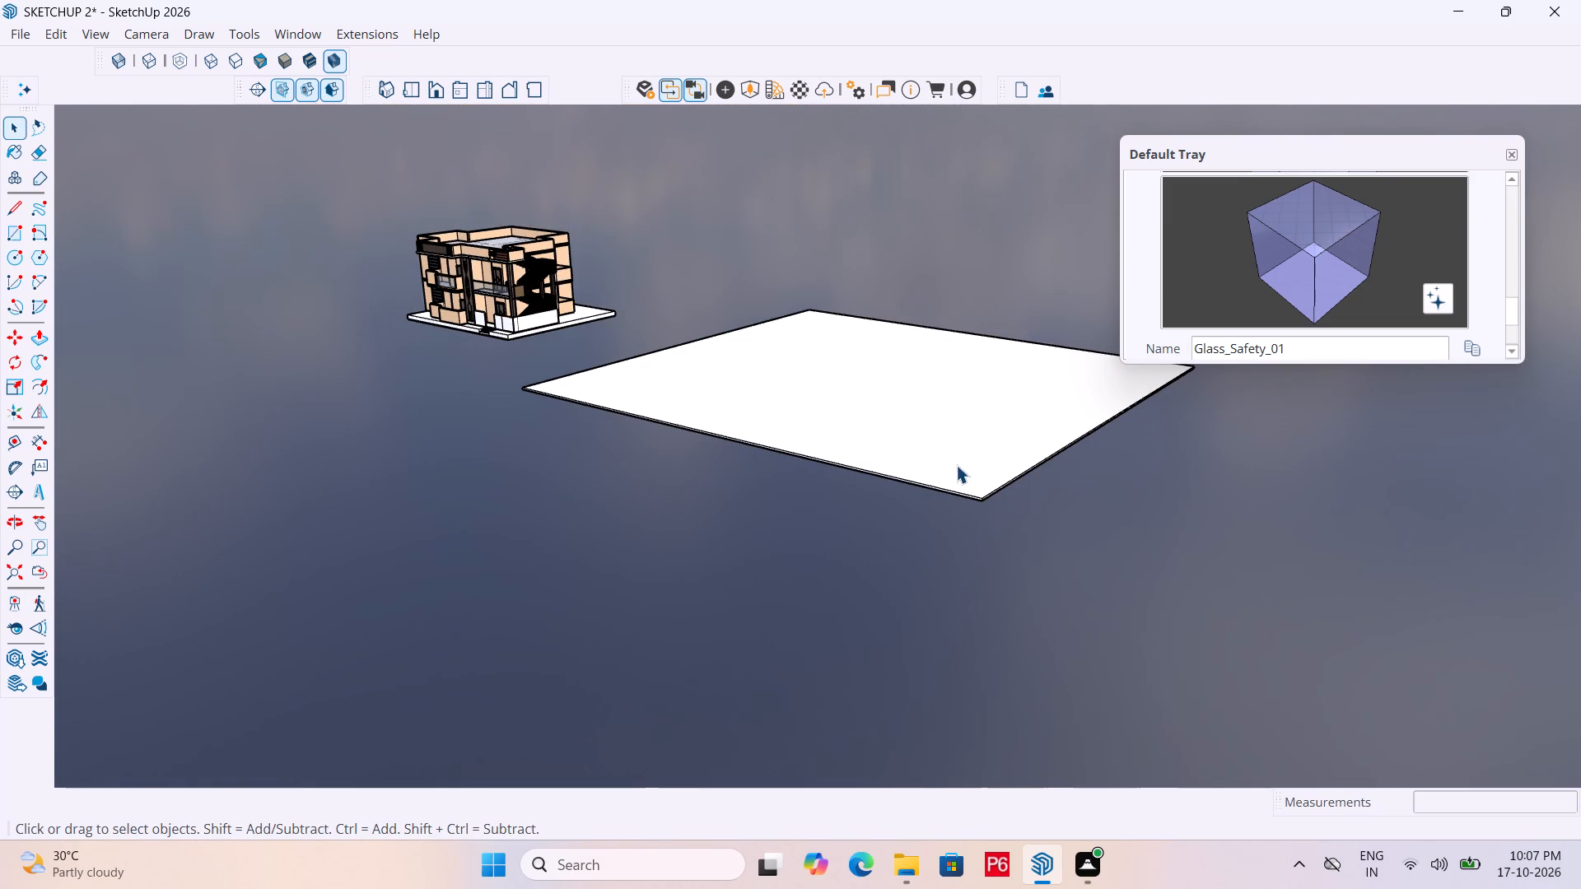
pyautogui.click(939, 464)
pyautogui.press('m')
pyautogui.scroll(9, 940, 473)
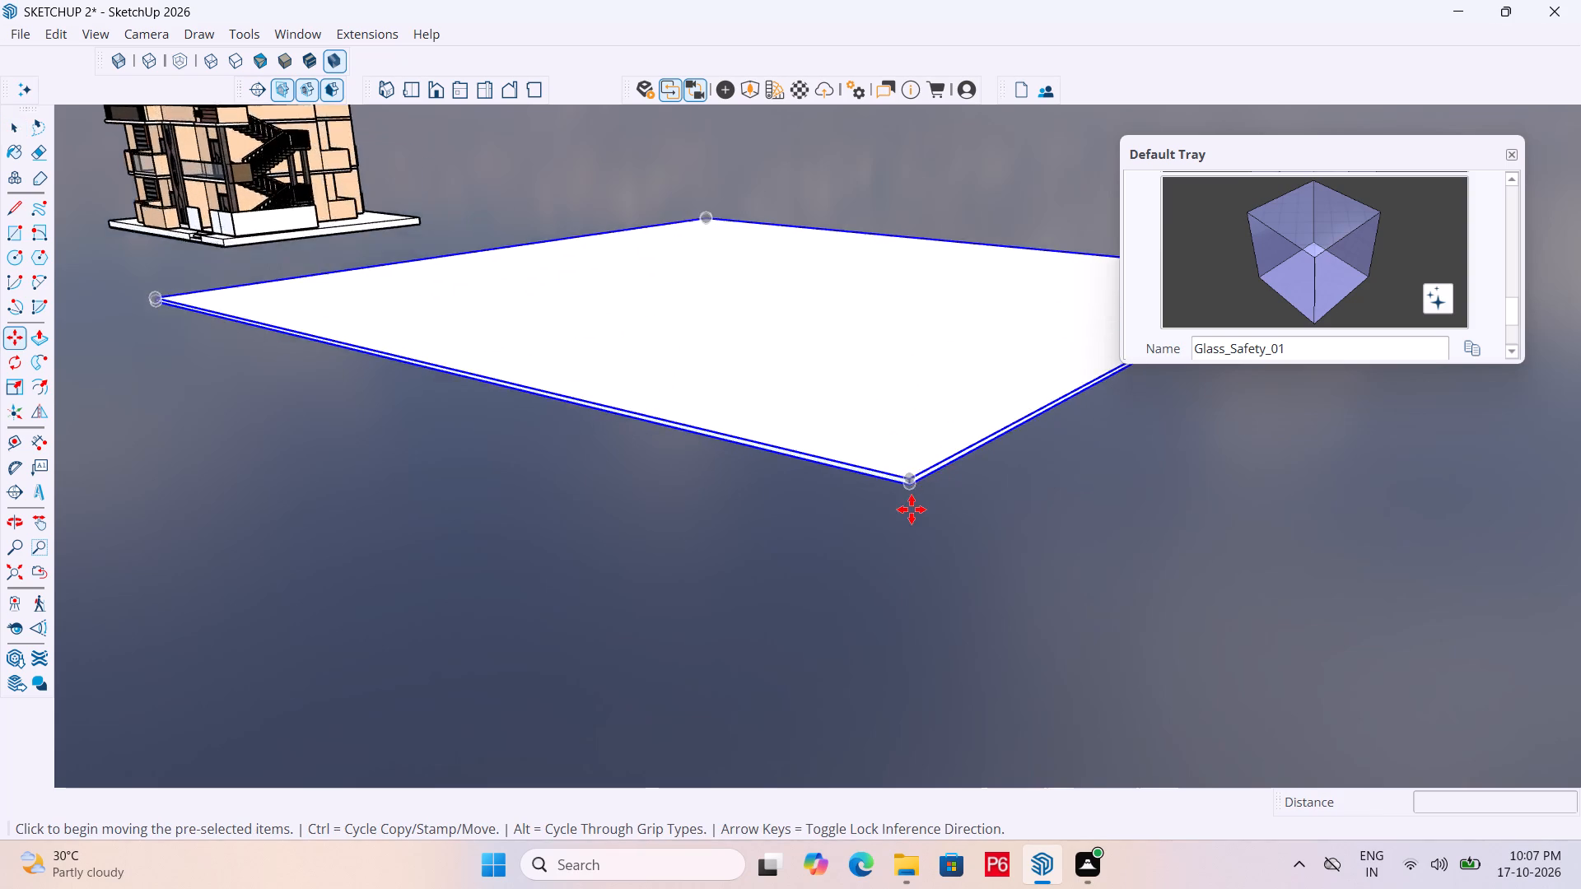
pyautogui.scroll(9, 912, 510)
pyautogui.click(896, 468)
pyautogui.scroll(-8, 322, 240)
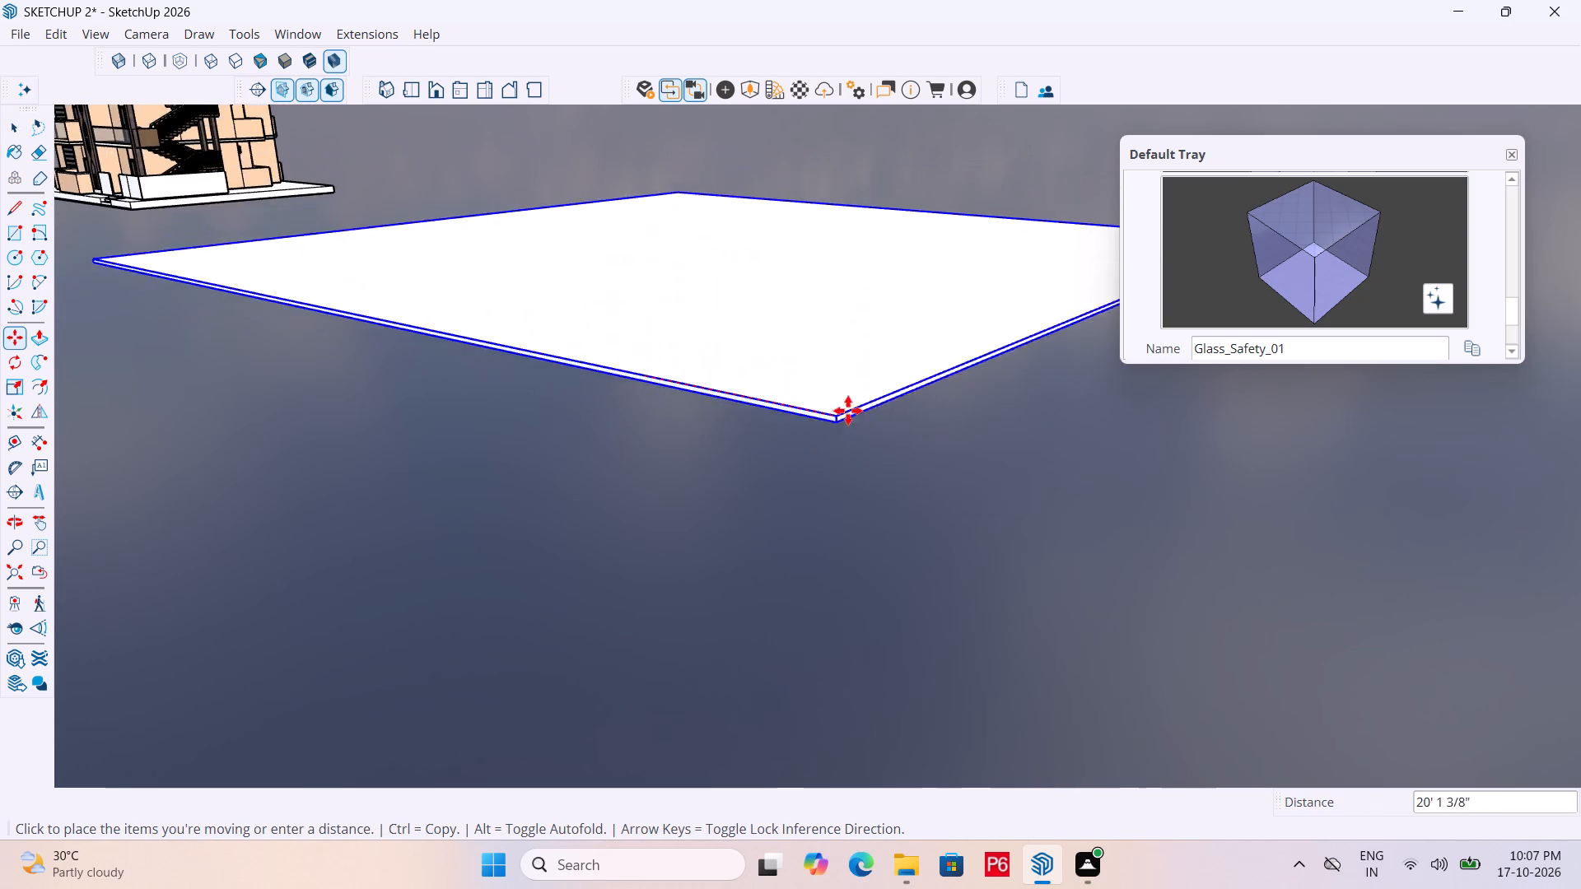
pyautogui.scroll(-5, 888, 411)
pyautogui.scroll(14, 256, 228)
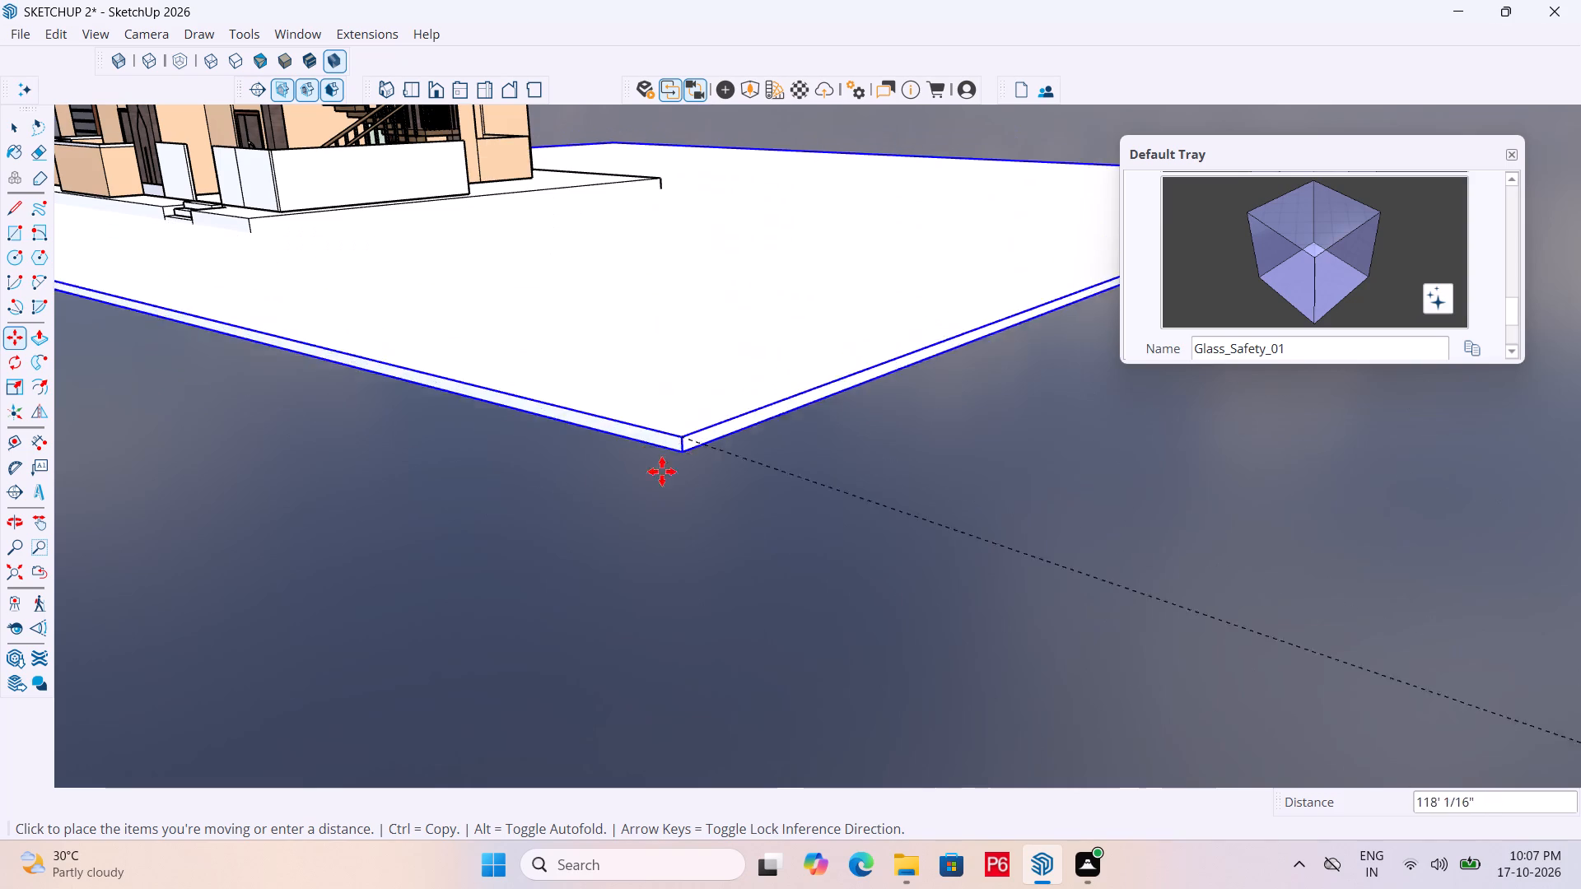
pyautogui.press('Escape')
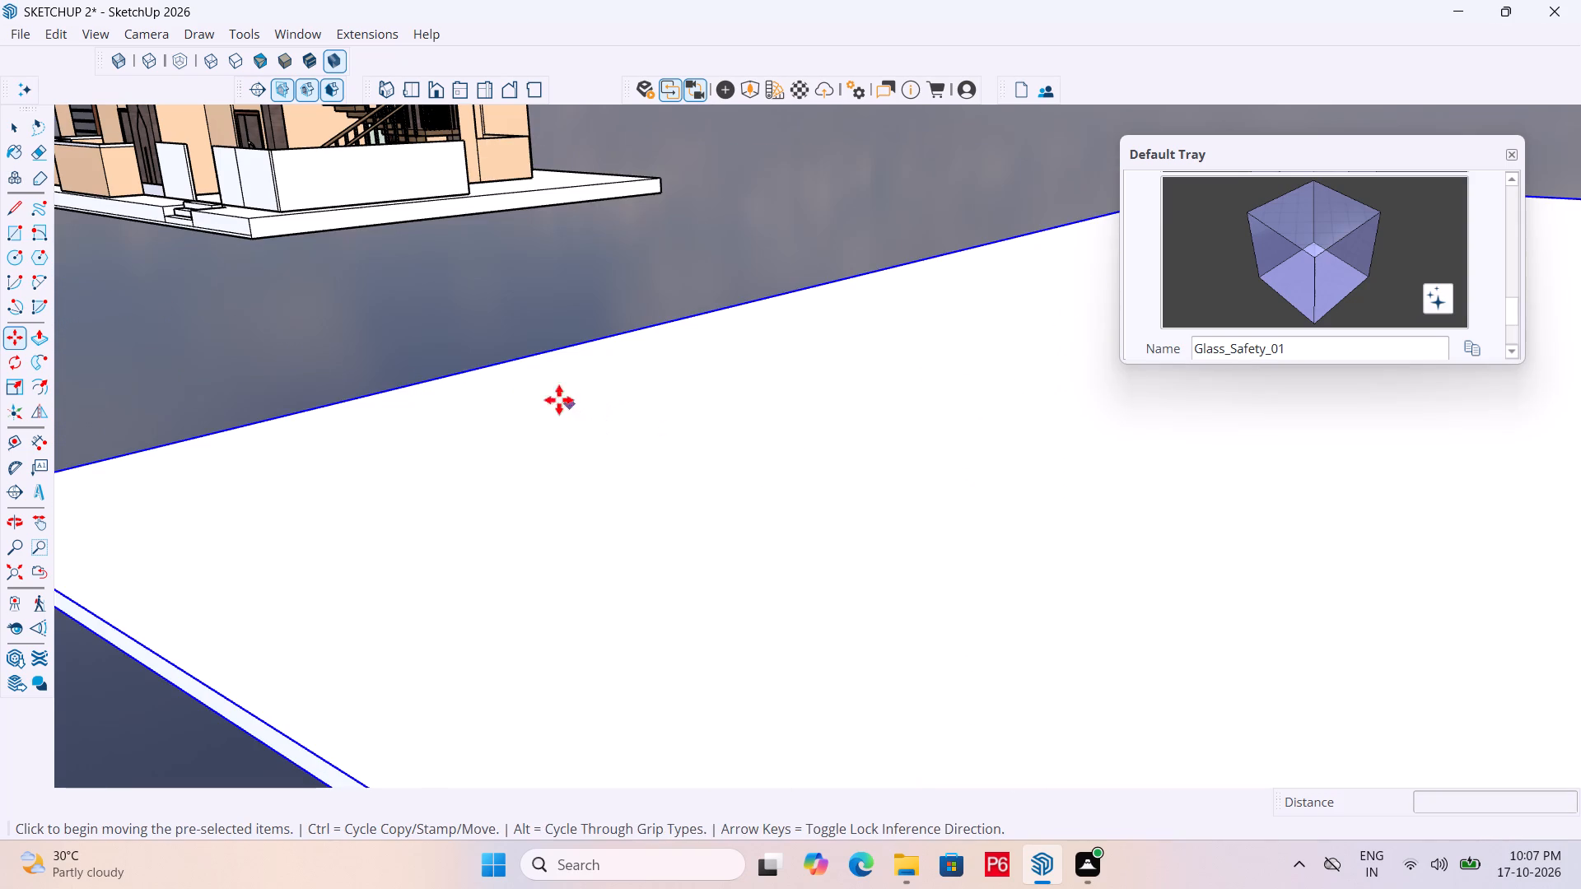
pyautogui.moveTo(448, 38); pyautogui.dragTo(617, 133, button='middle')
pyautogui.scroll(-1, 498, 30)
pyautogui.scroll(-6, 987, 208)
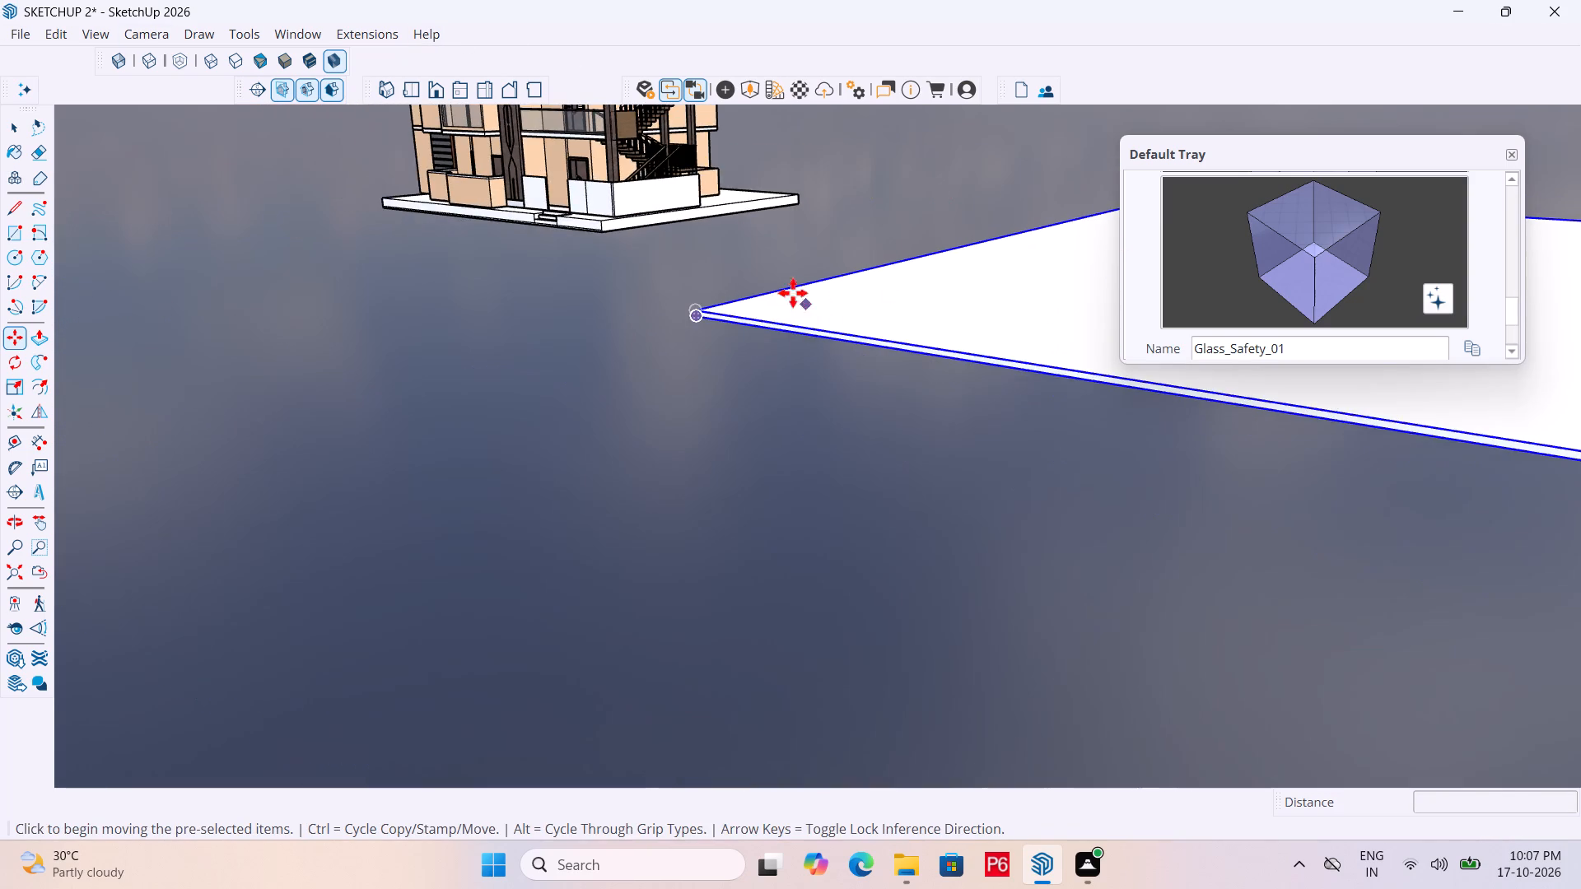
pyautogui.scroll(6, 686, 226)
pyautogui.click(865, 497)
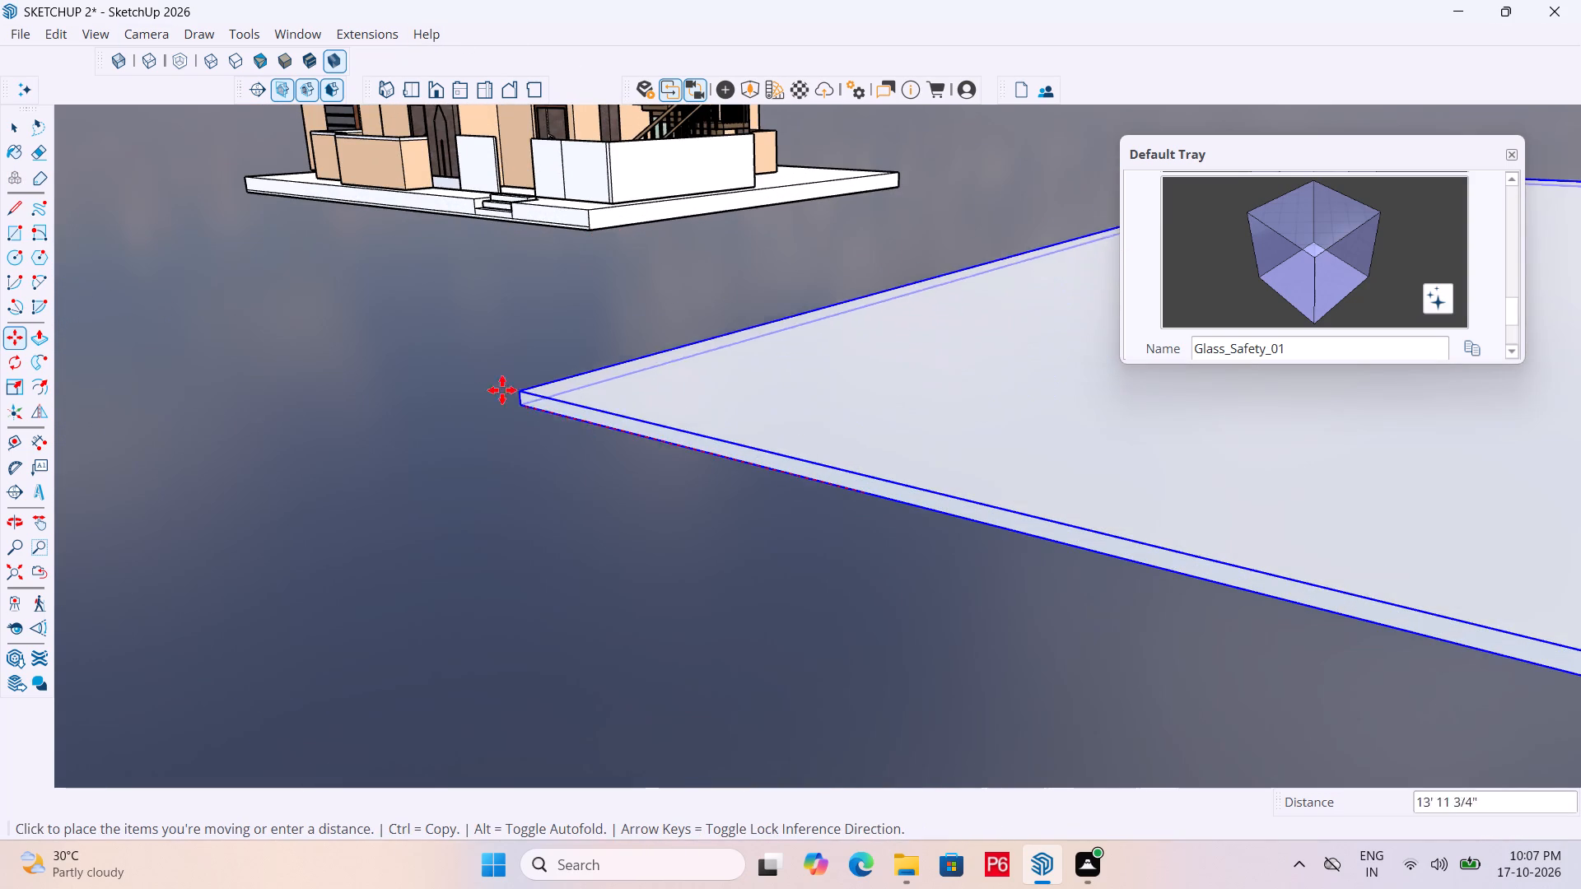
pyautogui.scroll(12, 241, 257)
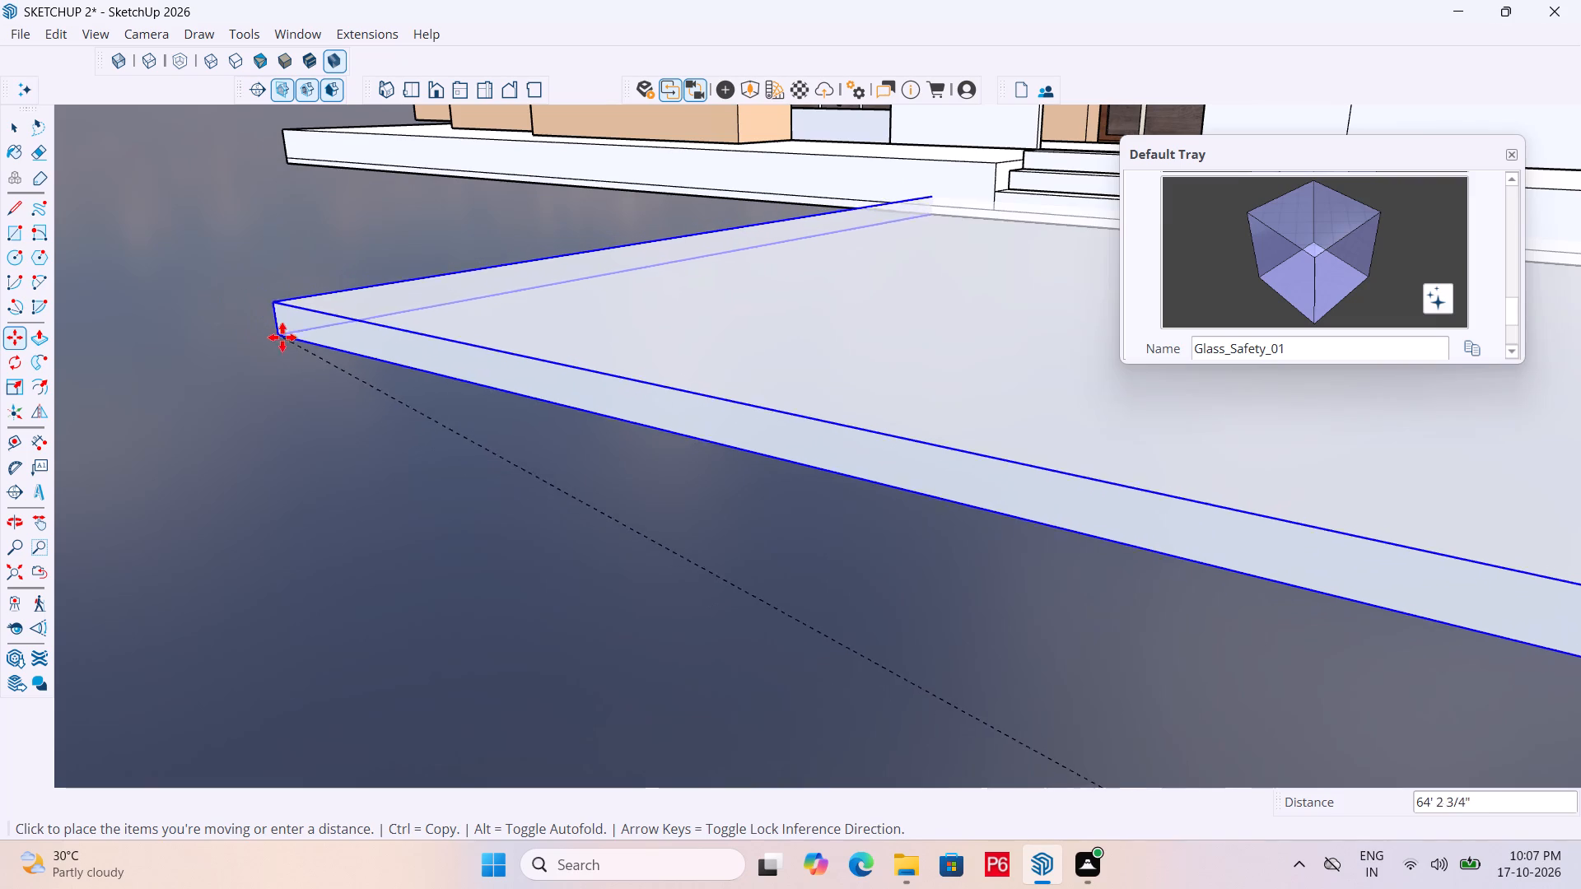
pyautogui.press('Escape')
# Move the large ground plate by its near corner about 102' 9" to the raised slab's lower front corner on the beige balcony wall's side.
pyautogui.scroll(-8, 307, 333)
pyautogui.scroll(-11, 360, 275)
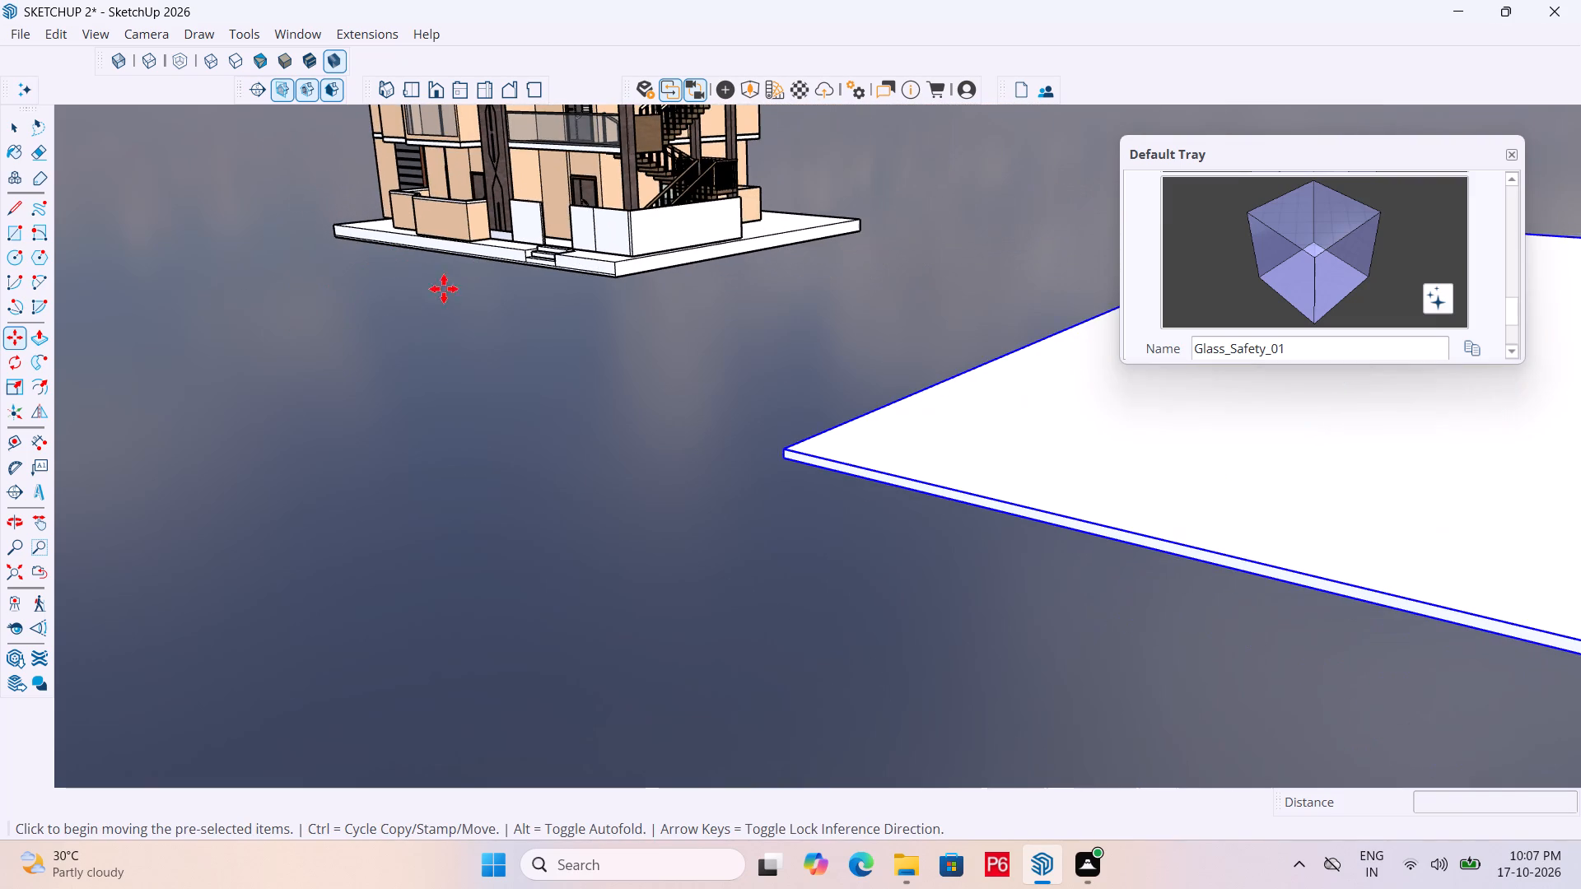
pyautogui.scroll(4, 803, 429)
pyautogui.click(781, 461)
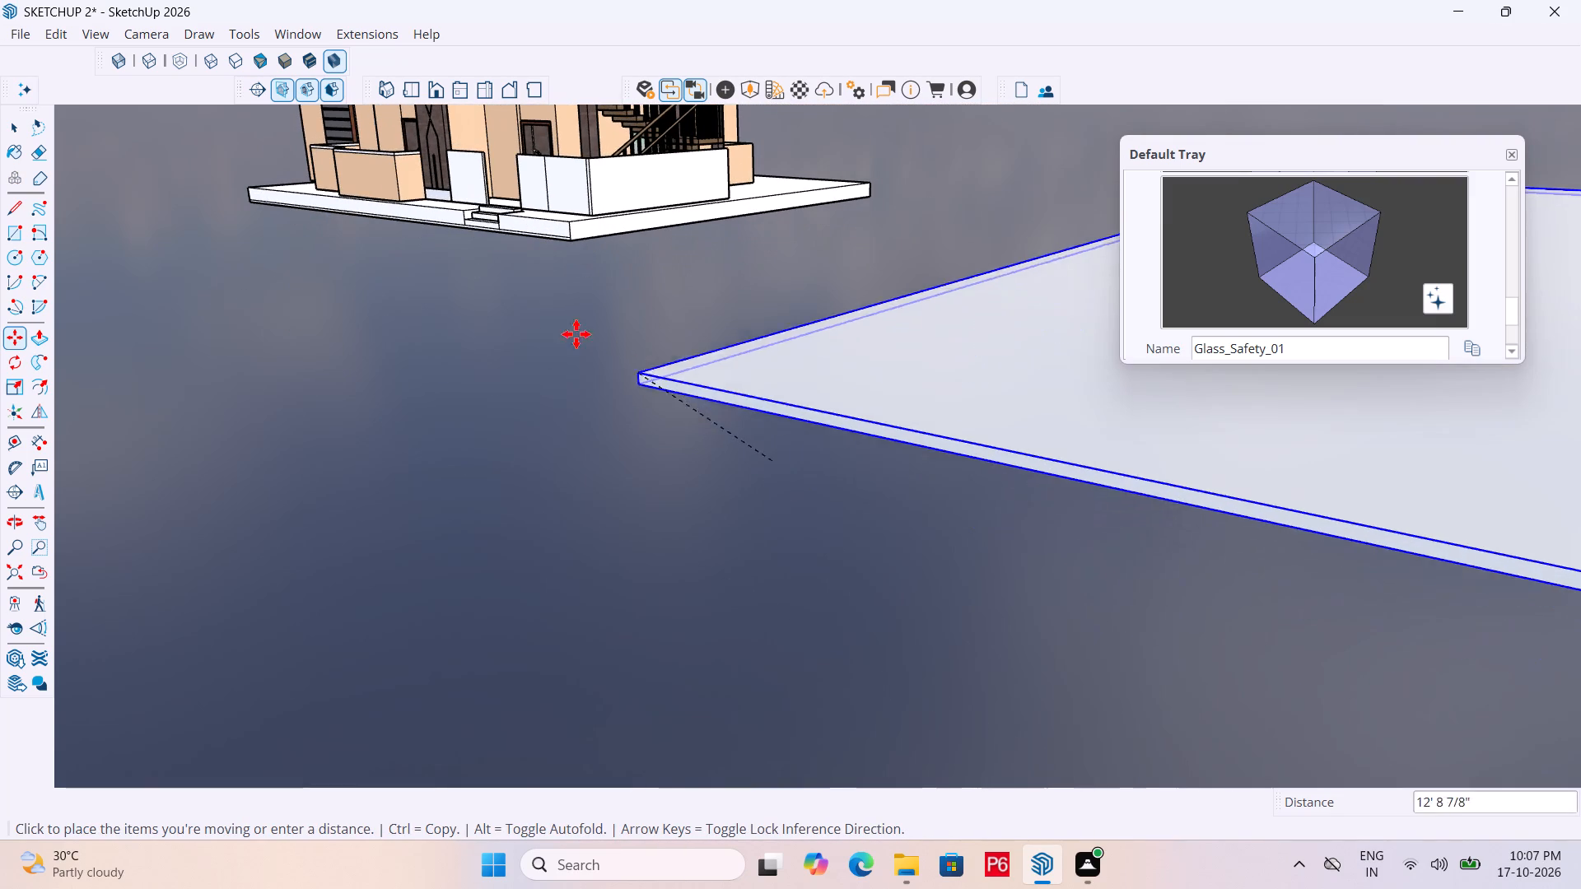
pyautogui.scroll(20, 152, 208)
pyautogui.scroll(4, 152, 208)
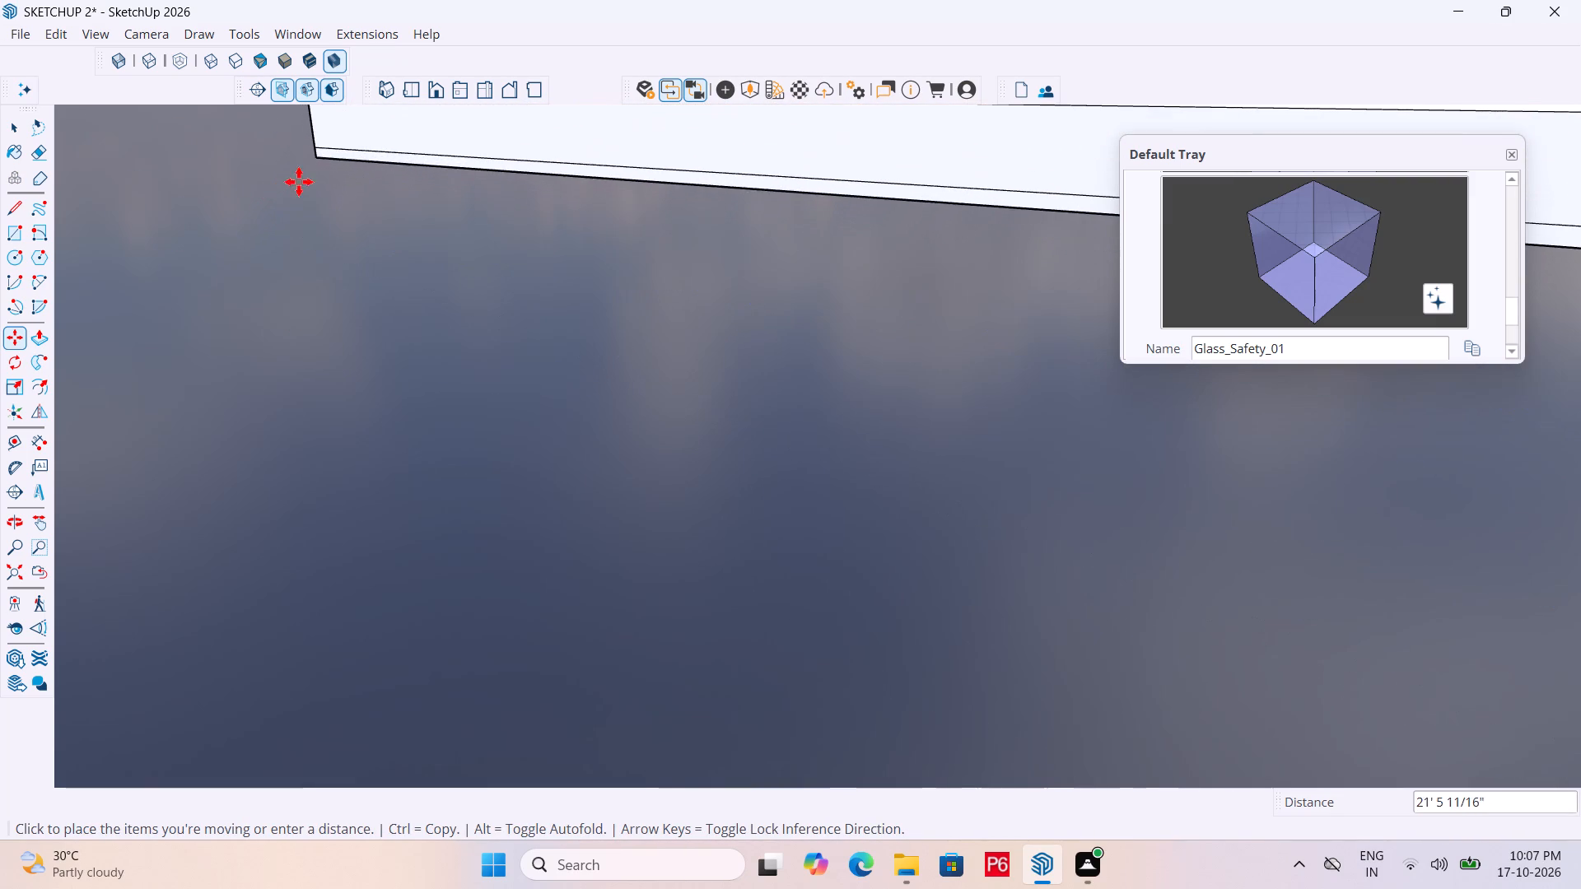
pyautogui.click(319, 163)
pyautogui.scroll(-2, 169, 103)
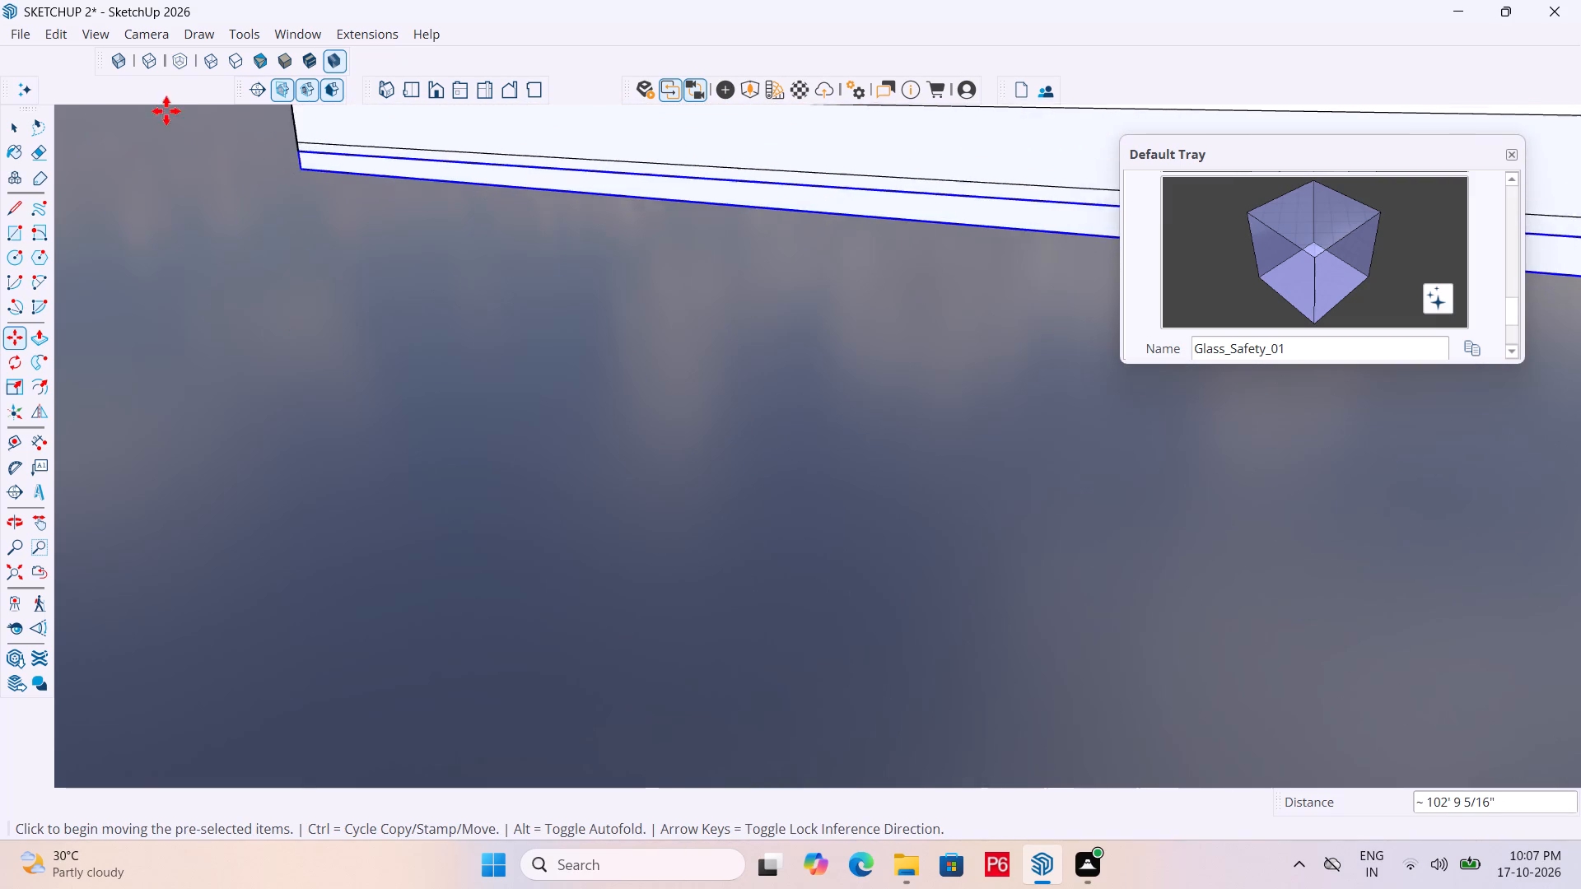
pyautogui.scroll(-4, 166, 111)
pyautogui.scroll(-7, 239, 212)
pyautogui.scroll(-16, 340, 277)
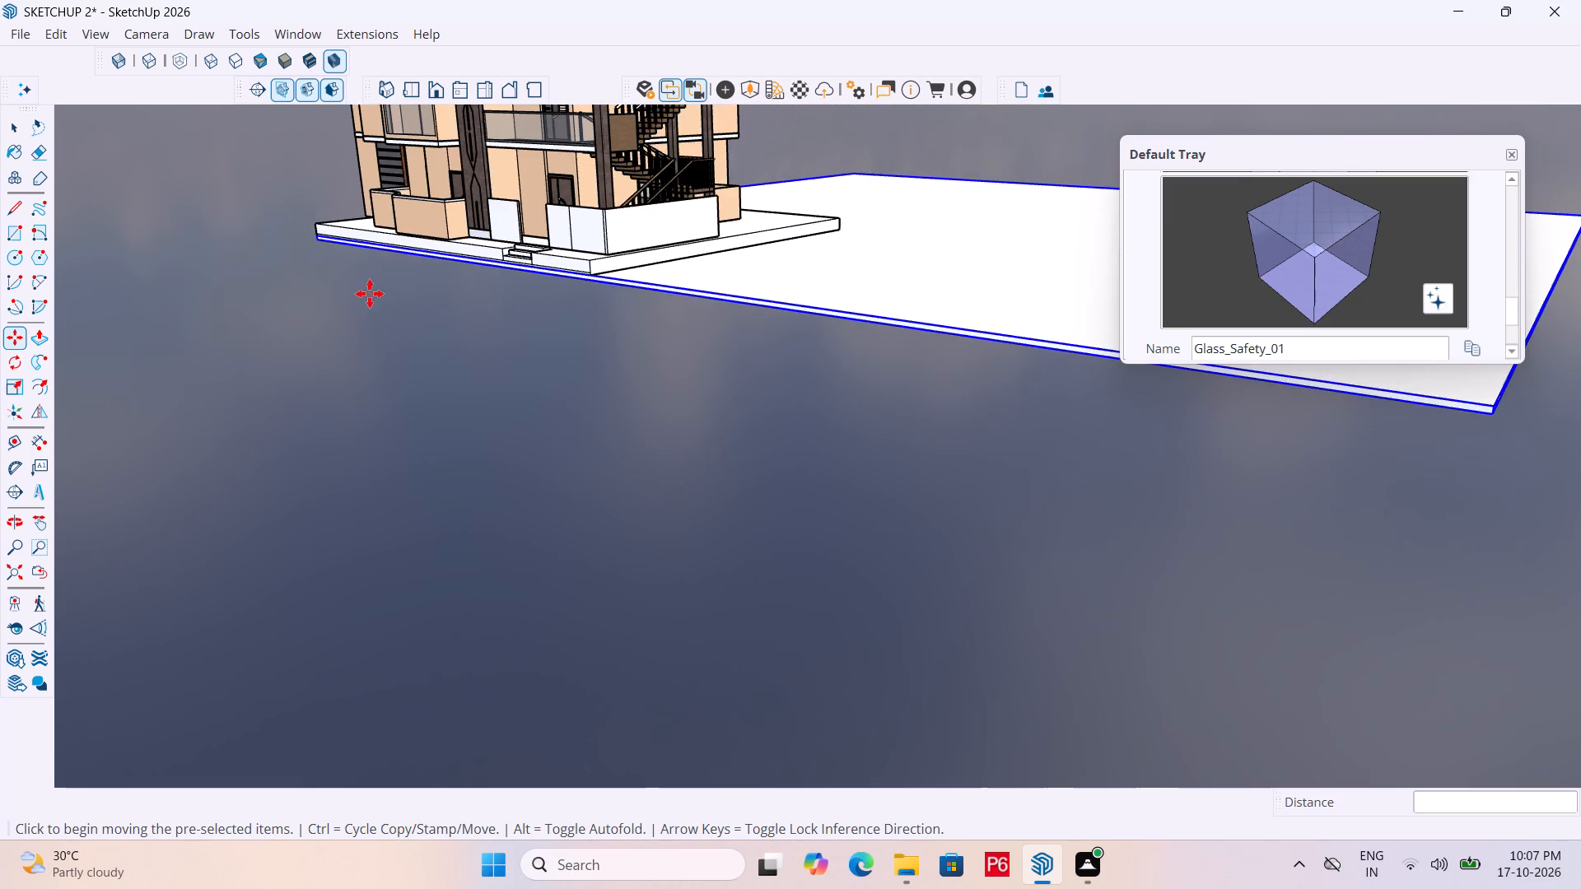
# Open the ground plate for editing and pull its end face on the beige balcony wall's side outward about 19'.
pyautogui.scroll(-7, 337, 291)
pyautogui.moveTo(274, 270); pyautogui.dragTo(890, 293, button='middle')
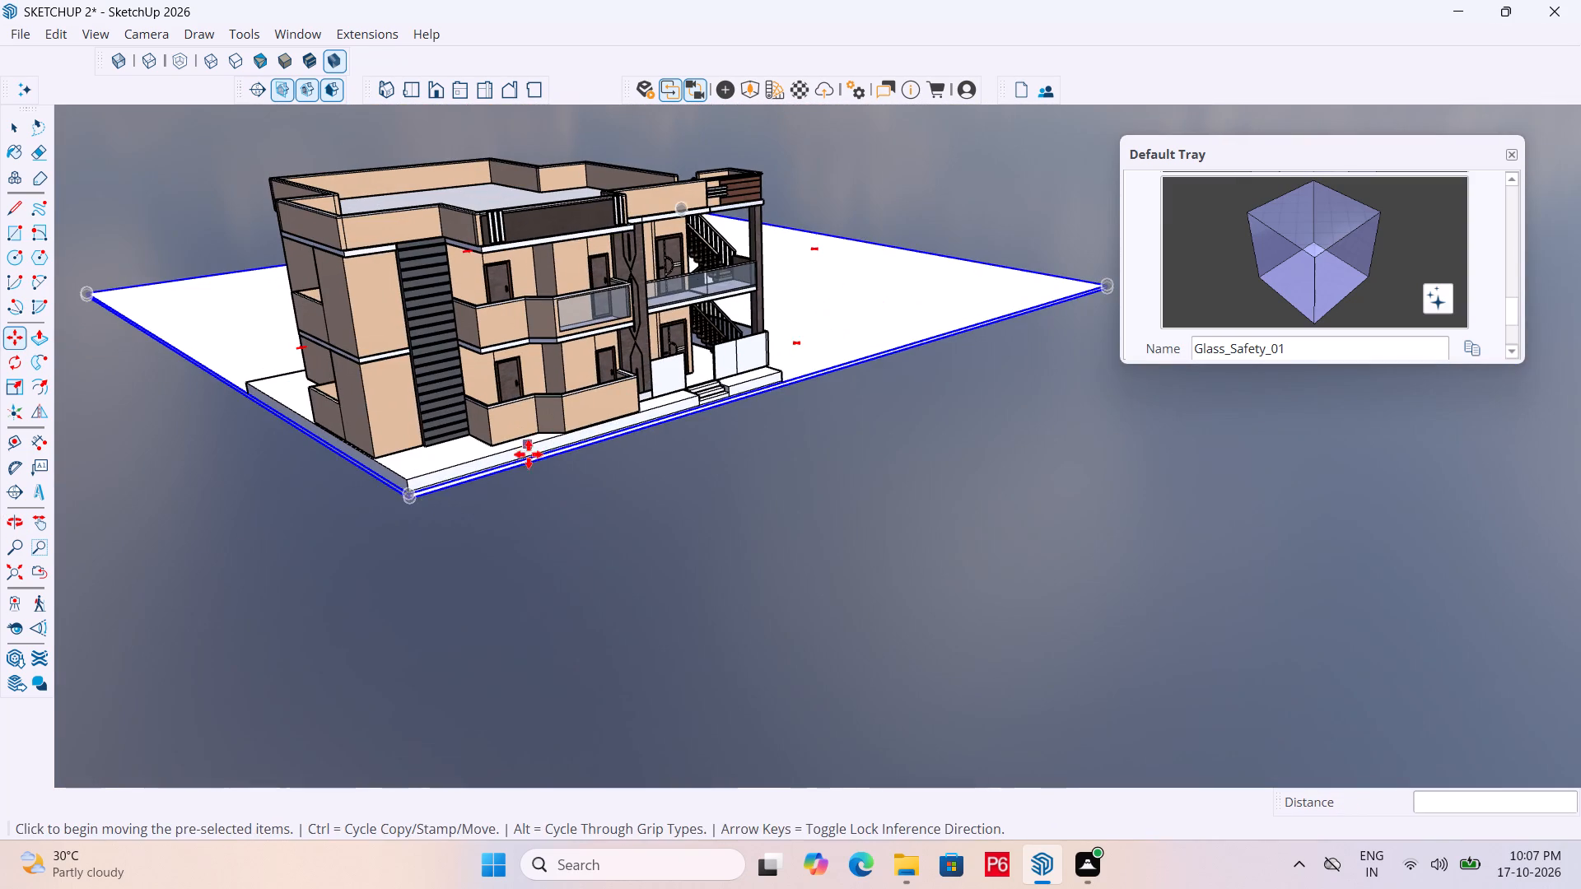
pyautogui.scroll(20, 524, 491)
pyautogui.scroll(5, 524, 491)
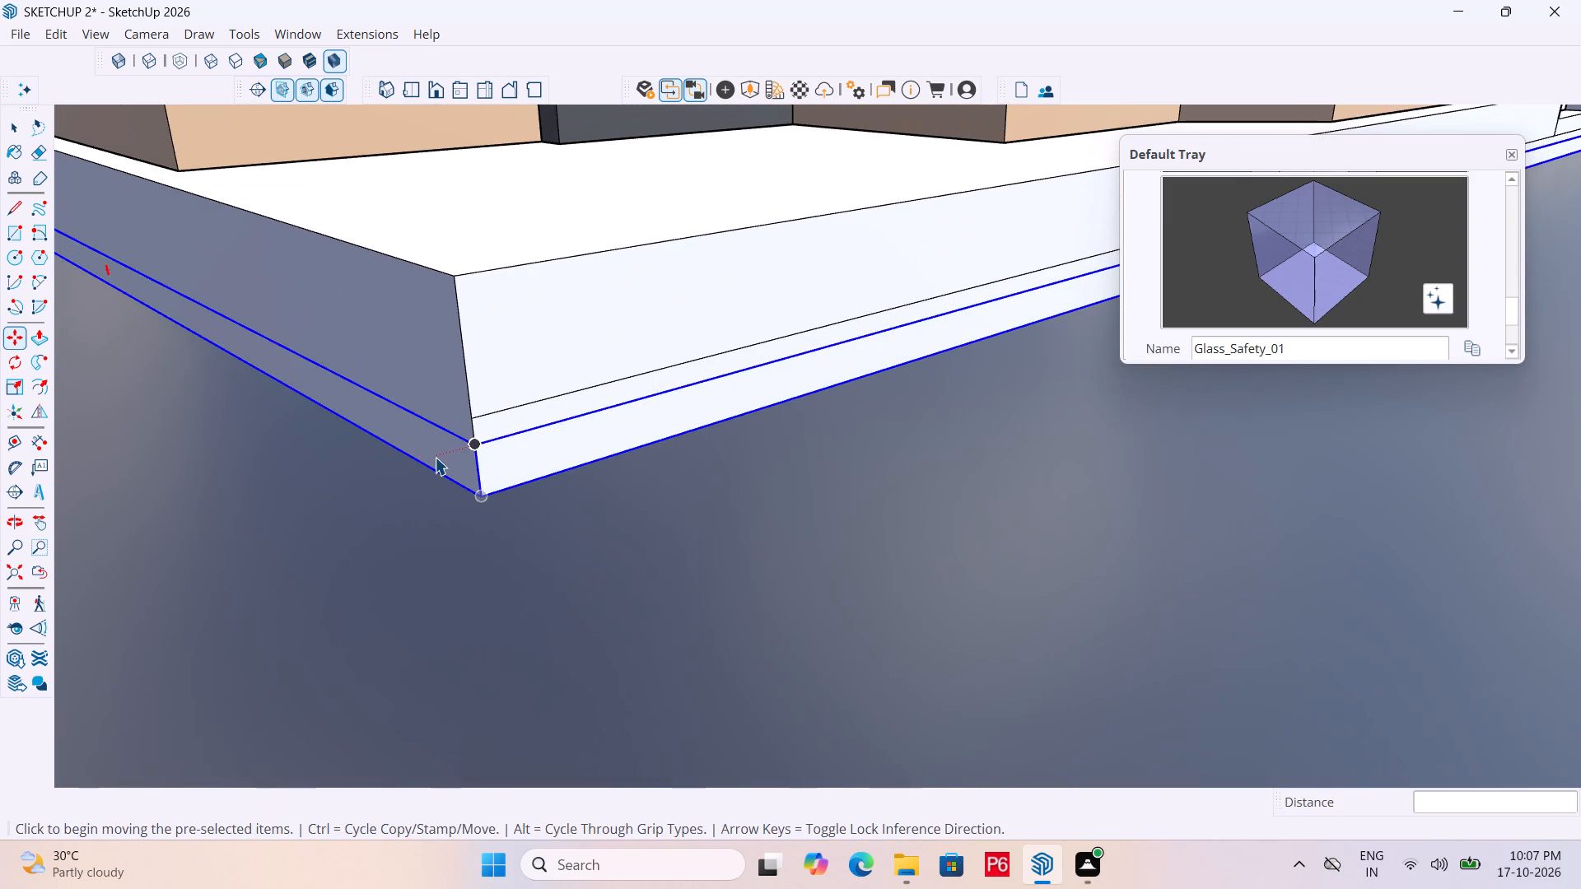
pyautogui.press('space')
pyautogui.click(435, 457)
pyautogui.doubleClick(426, 444)
pyautogui.click(413, 435)
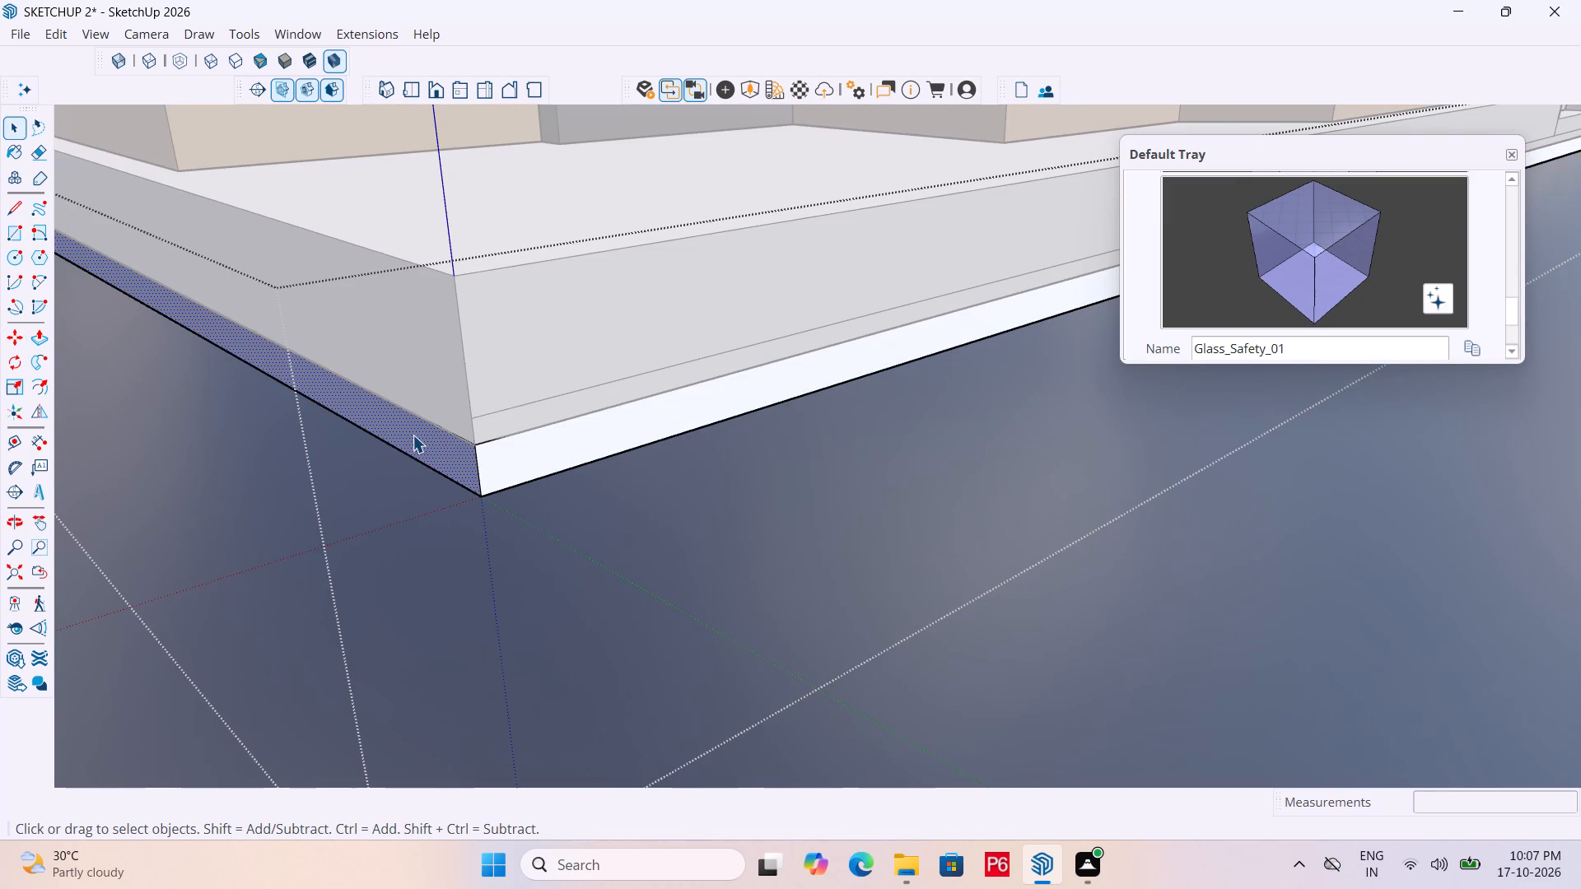
pyautogui.press('o')
pyautogui.click(413, 435)
pyautogui.press('p')
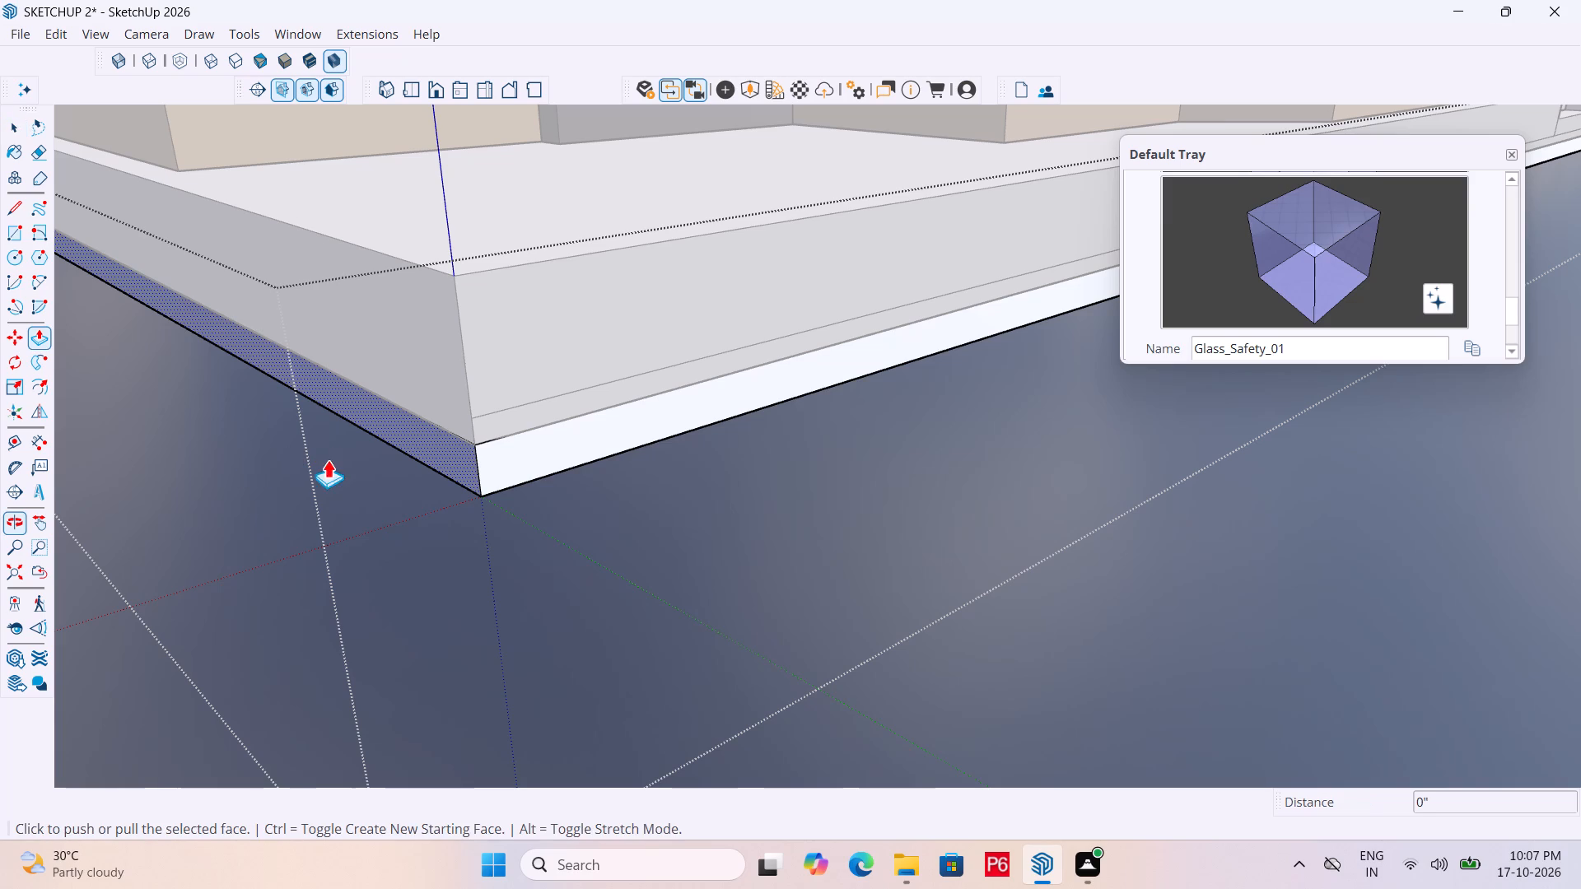
pyautogui.click(410, 438)
pyautogui.scroll(-1, 423, 363)
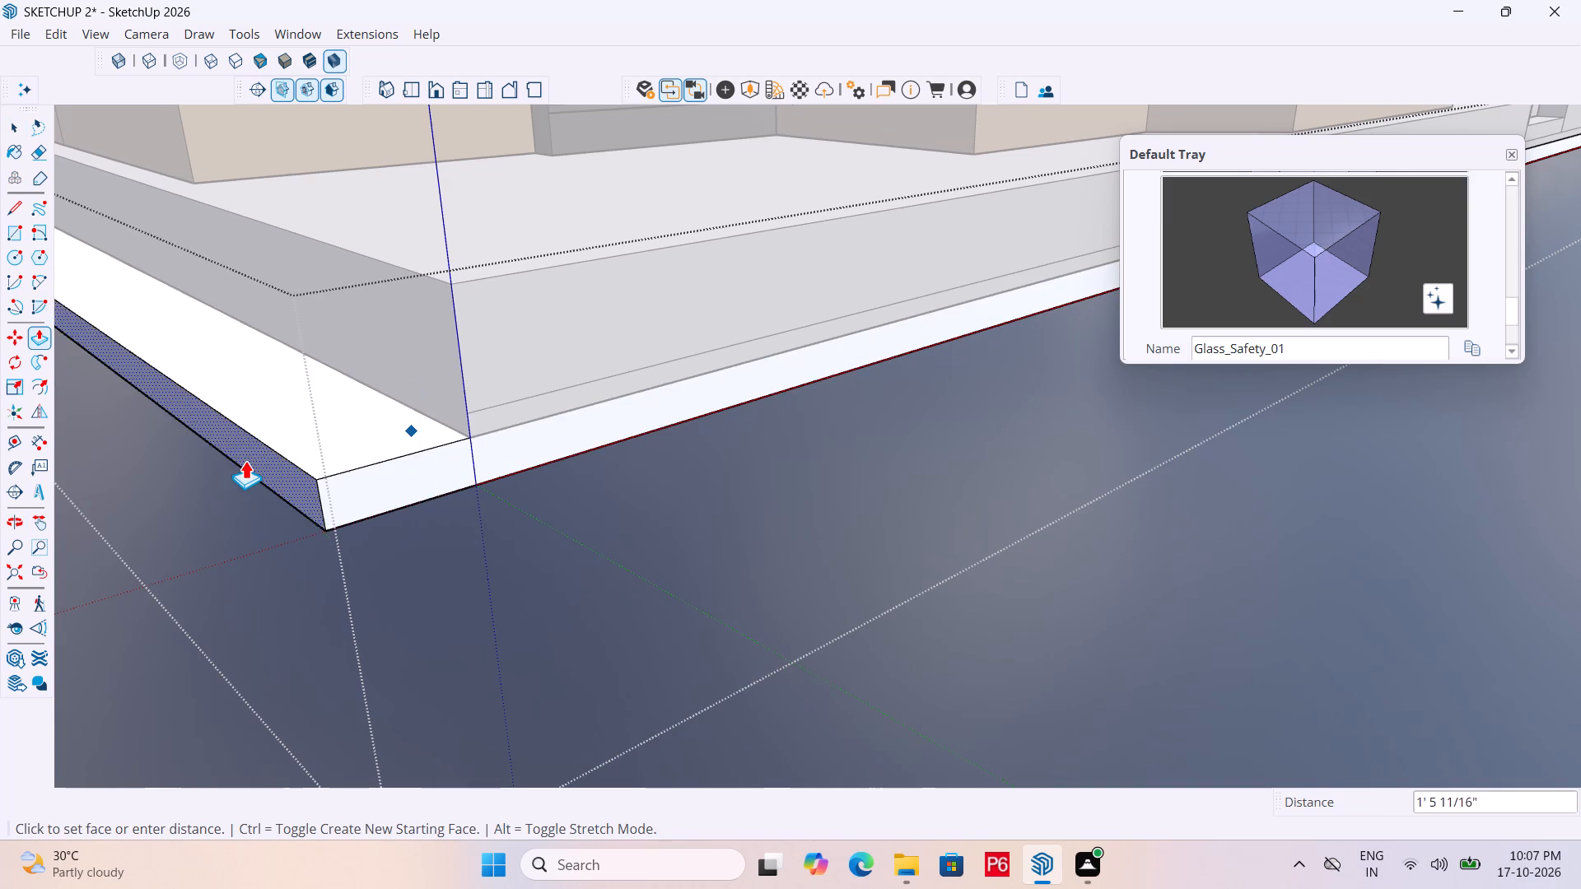
pyautogui.scroll(-5, 175, 448)
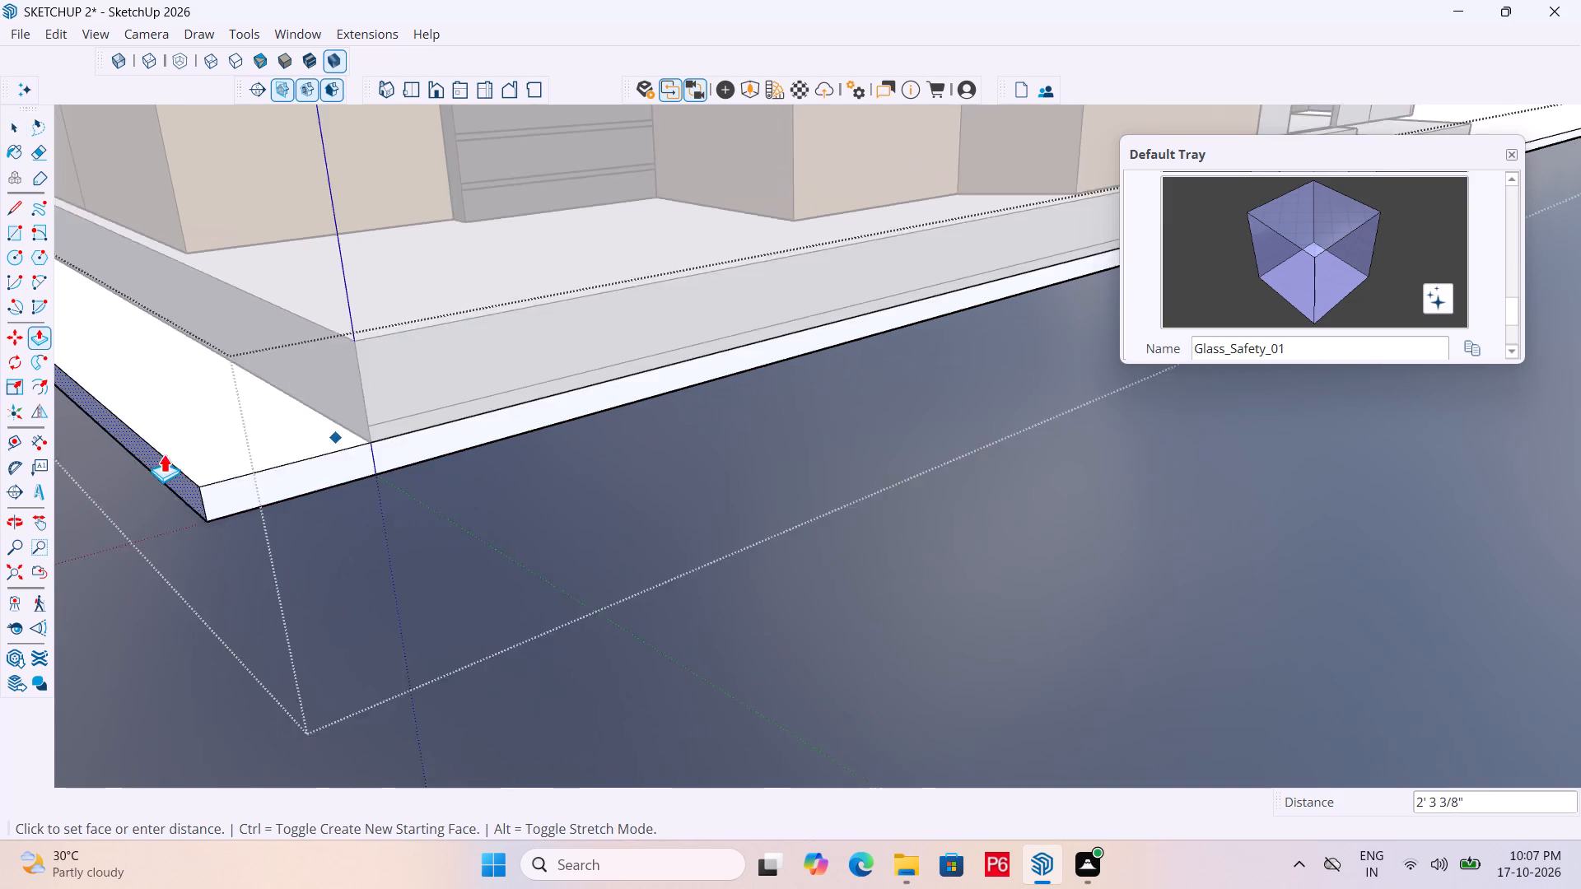
pyautogui.scroll(-2, 164, 454)
pyautogui.scroll(-7, 412, 362)
pyautogui.scroll(-6, 529, 319)
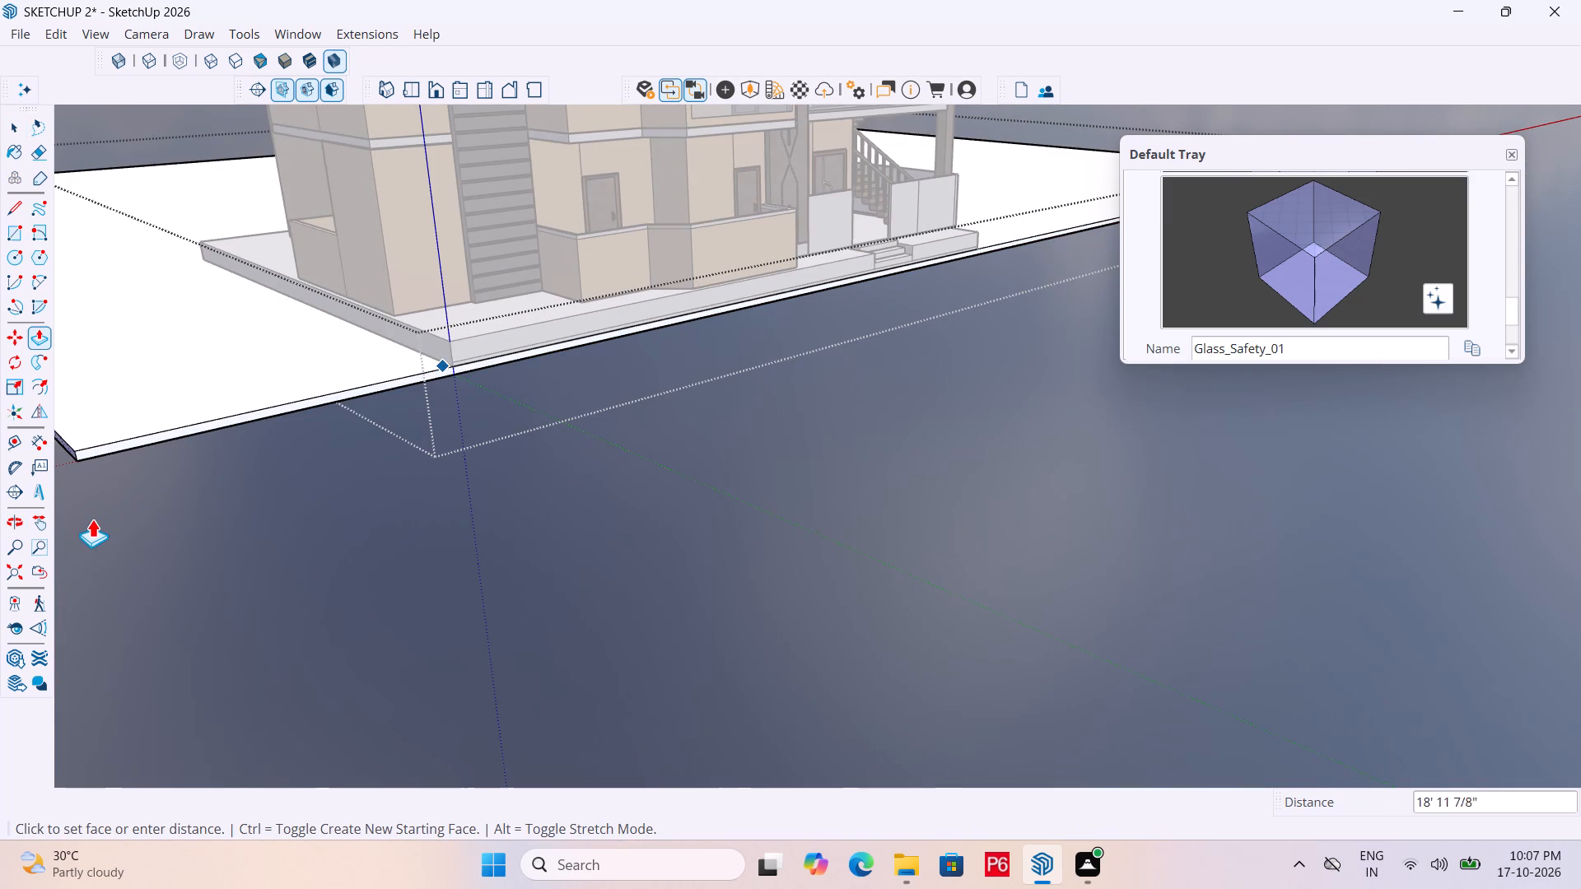
pyautogui.click(84, 521)
# Pull the ground plate's front face outward about 26' beyond the raised slab's front edge.
pyautogui.scroll(6, 212, 439)
pyautogui.press('space')
pyautogui.scroll(6, 282, 407)
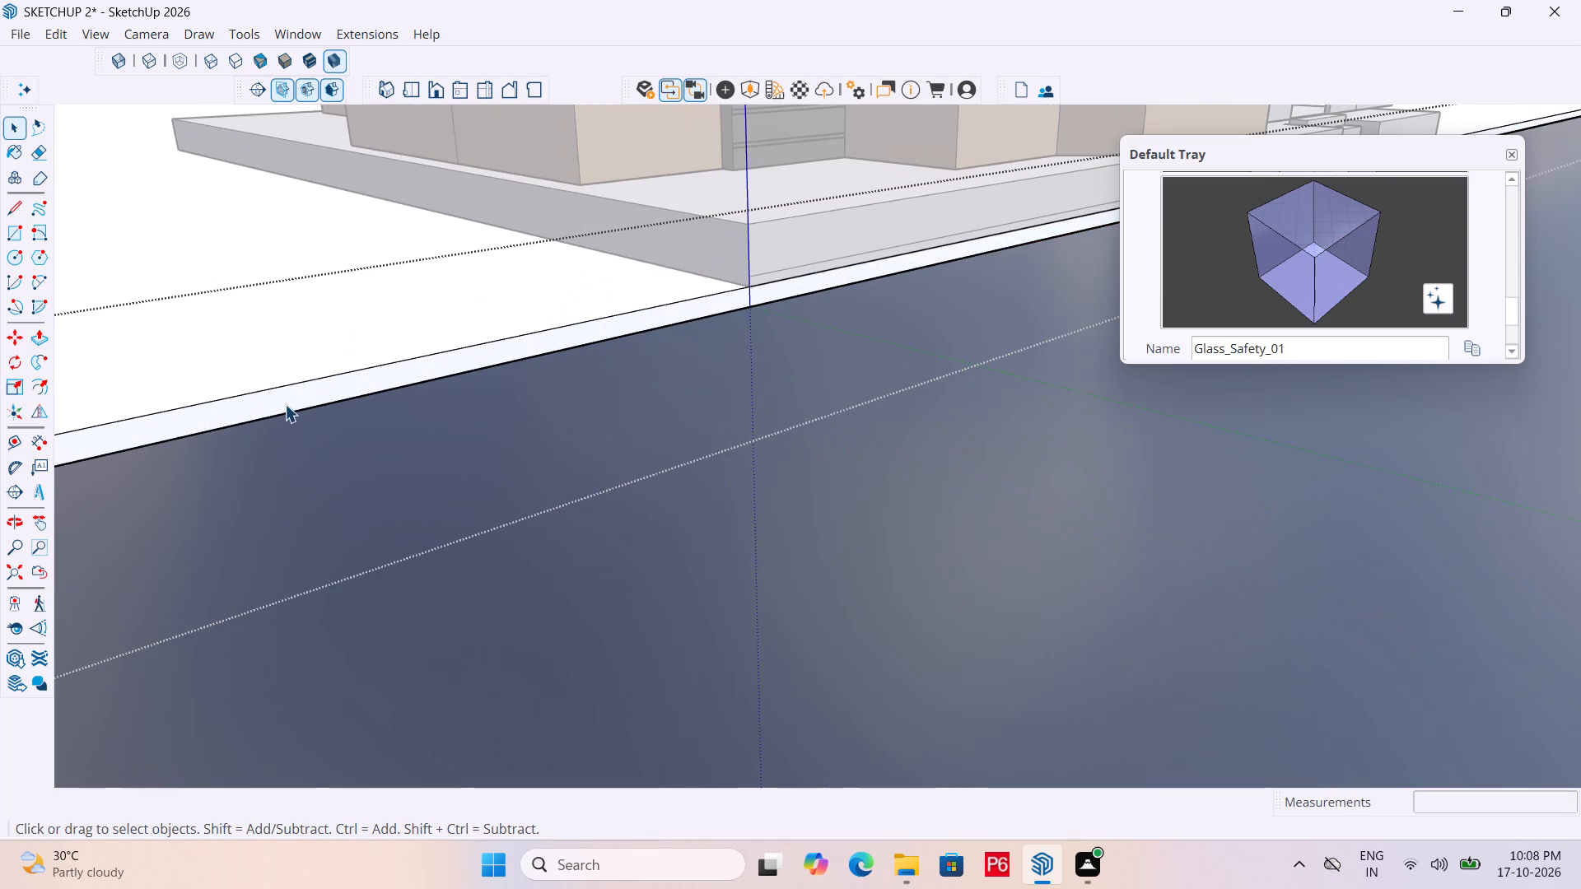
pyautogui.click(316, 398)
pyautogui.press('p')
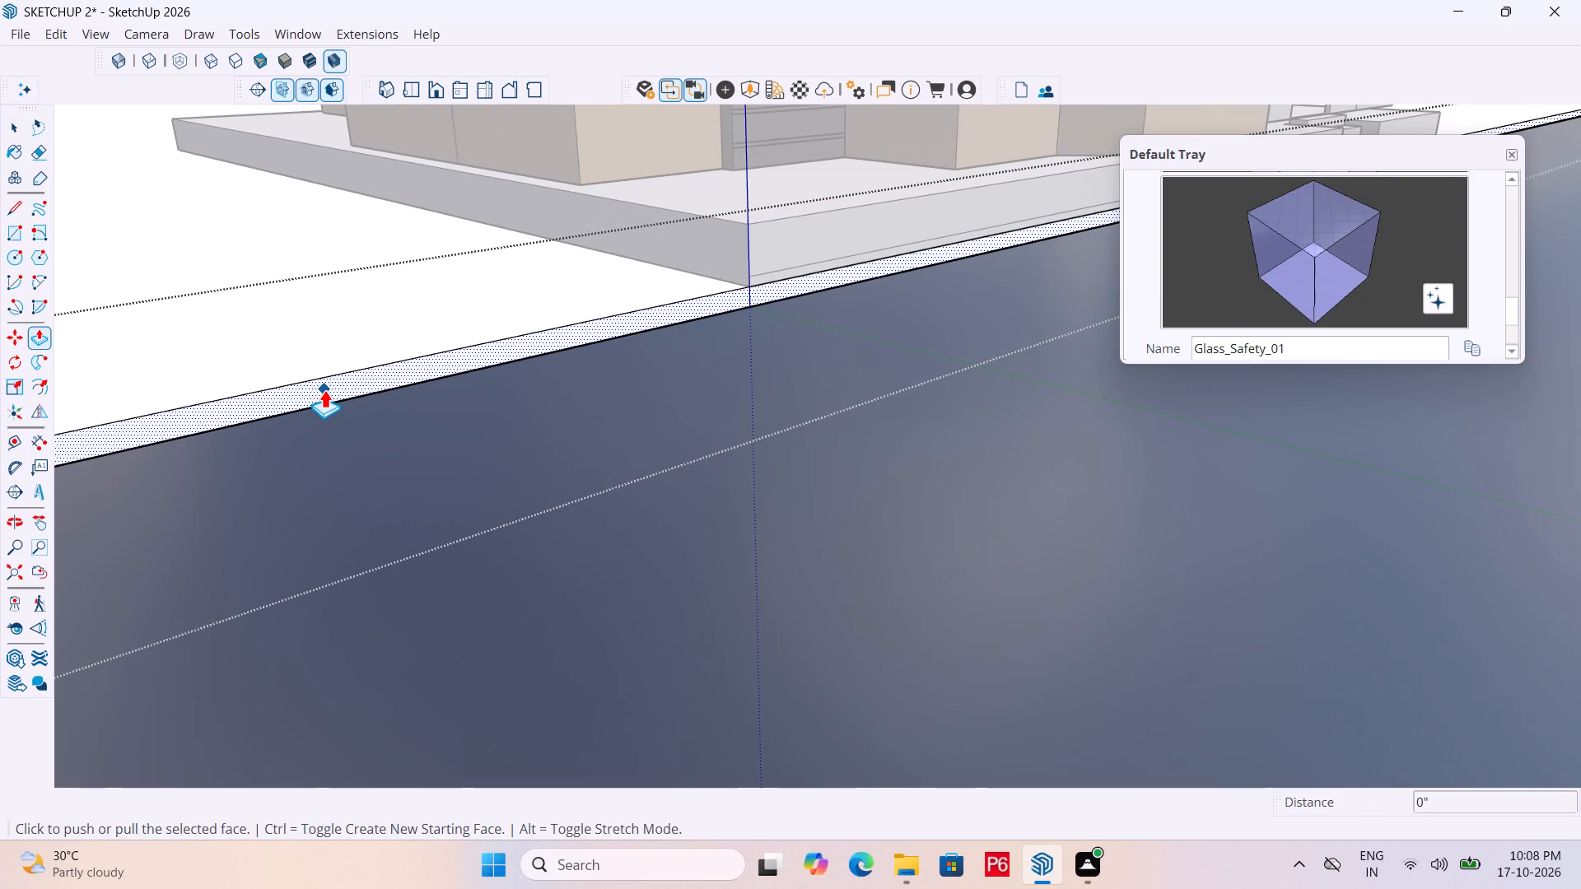
pyautogui.click(324, 389)
pyautogui.click(428, 363)
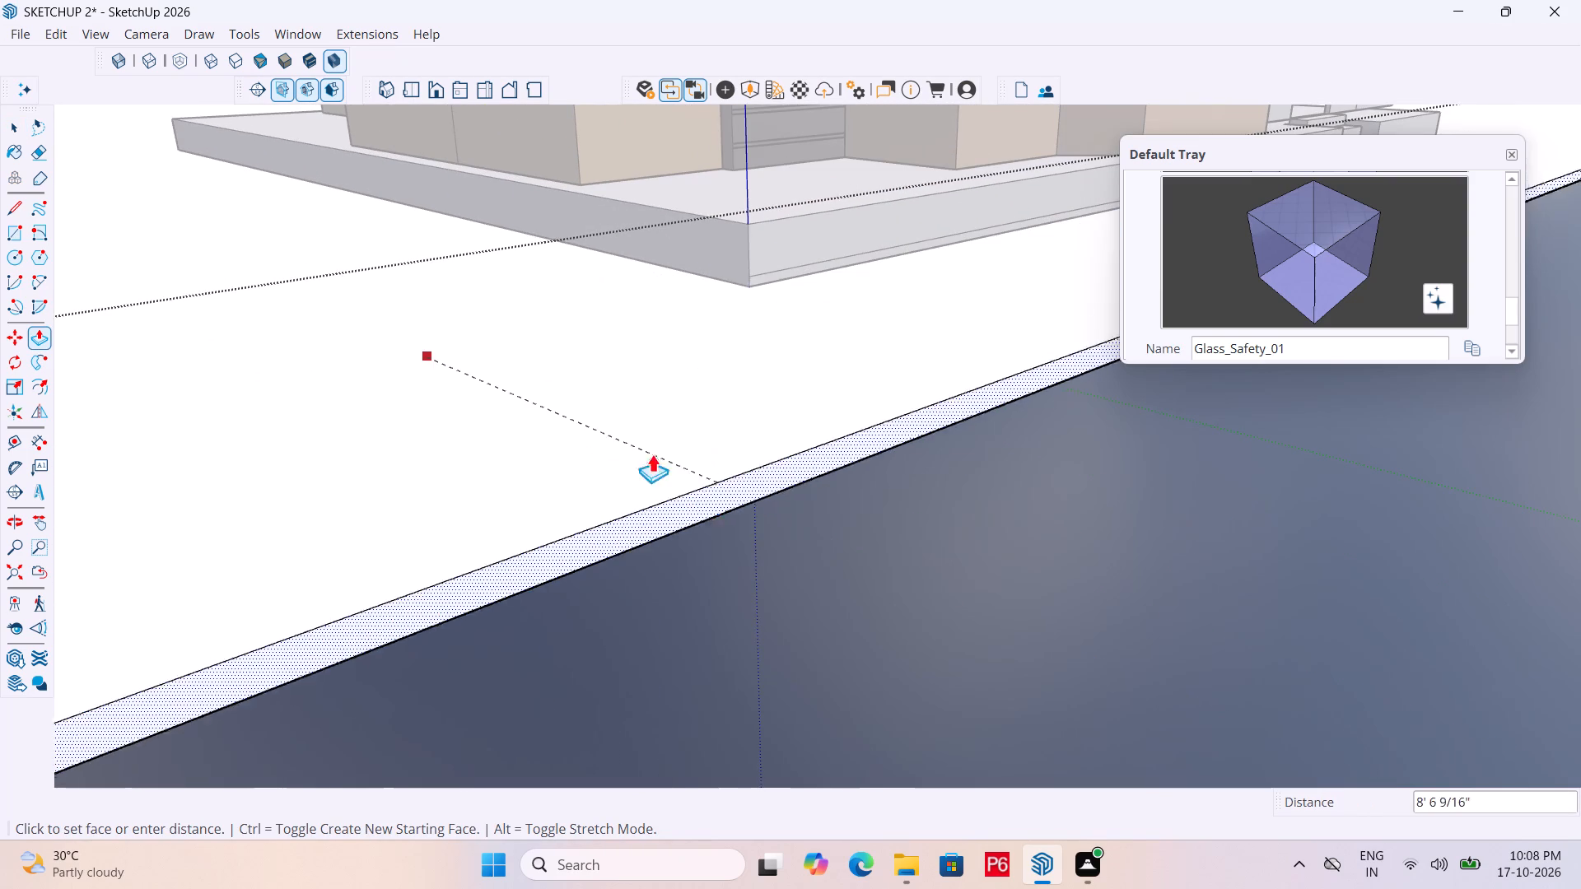
pyautogui.scroll(-14, 575, 400)
pyautogui.scroll(-6, 433, 376)
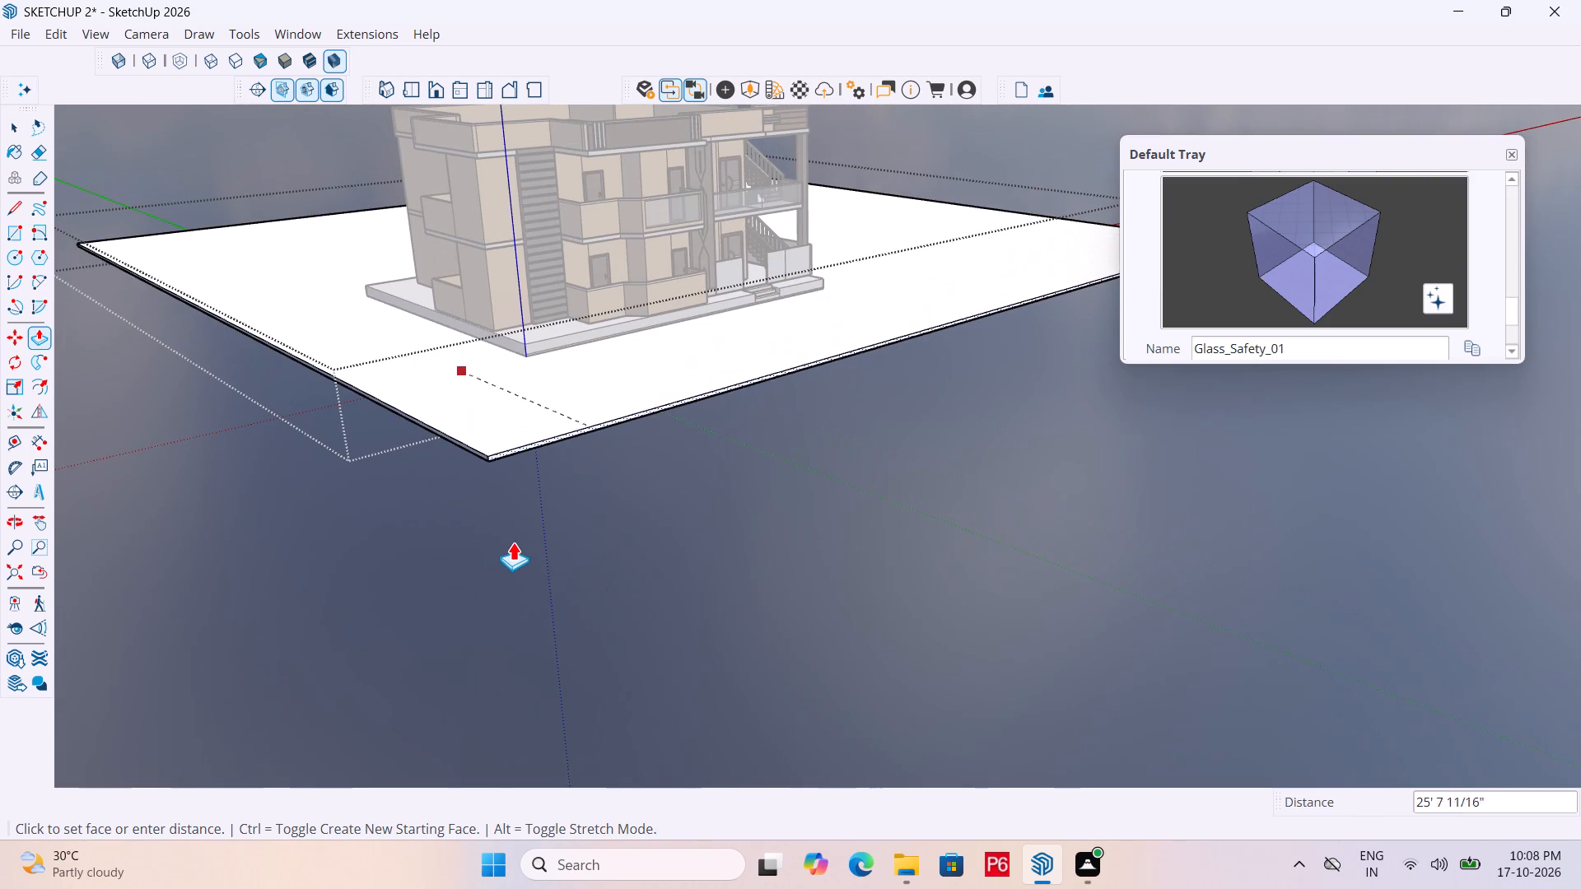
pyautogui.click(530, 564)
# Finish editing the ground plate and save the model.
pyautogui.moveTo(674, 445); pyautogui.dragTo(243, 497, button='middle')
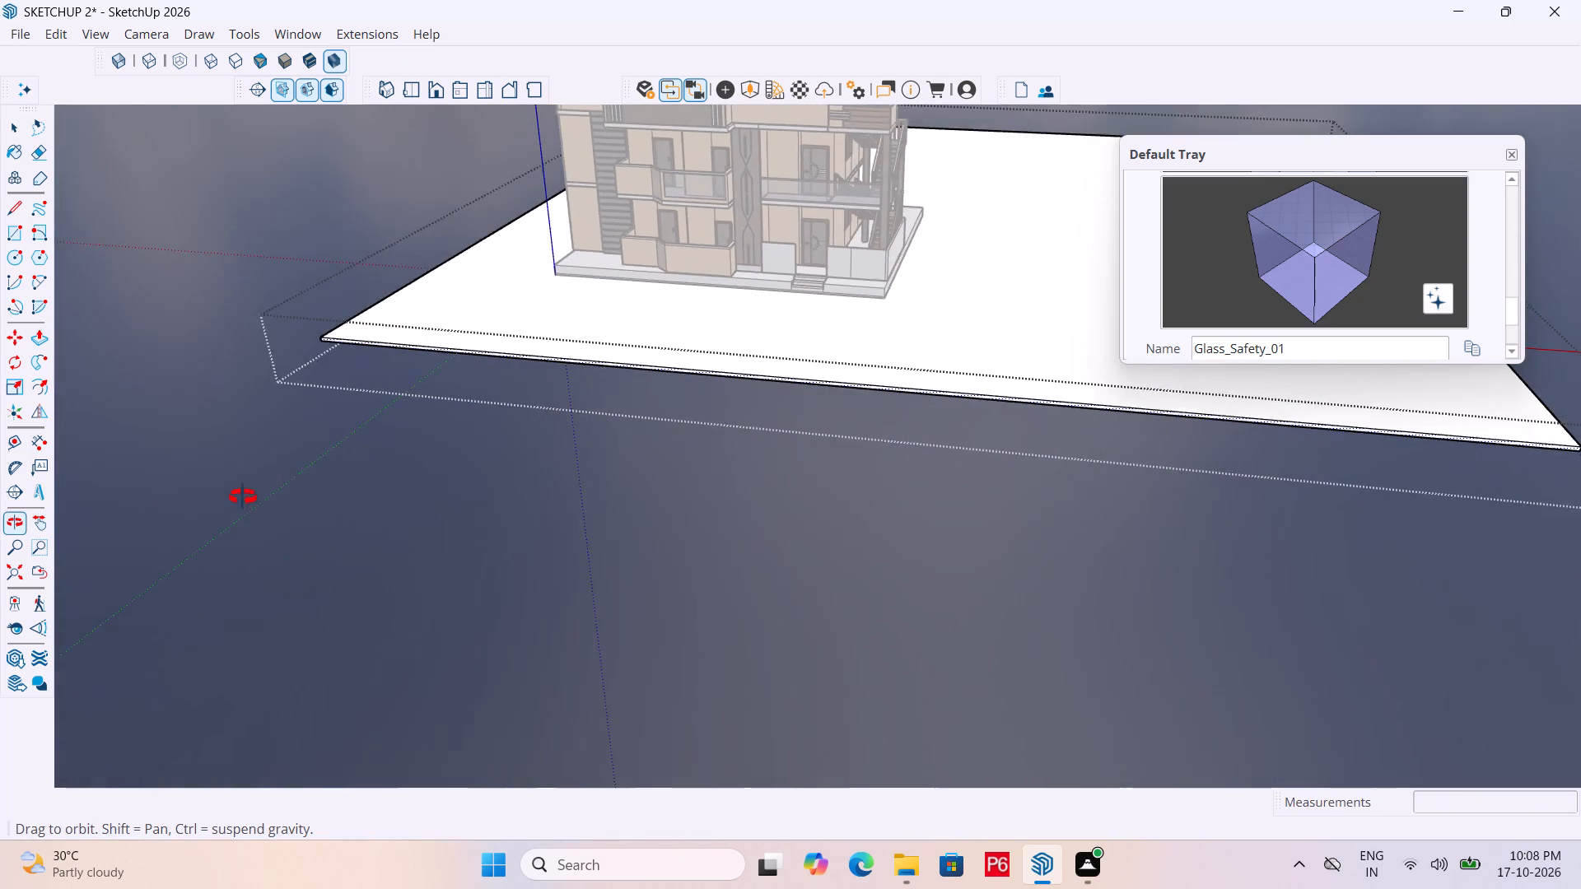
pyautogui.moveTo(243, 497); pyautogui.dragTo(272, 504, button='middle')
pyautogui.press('space')
pyautogui.click(562, 482)
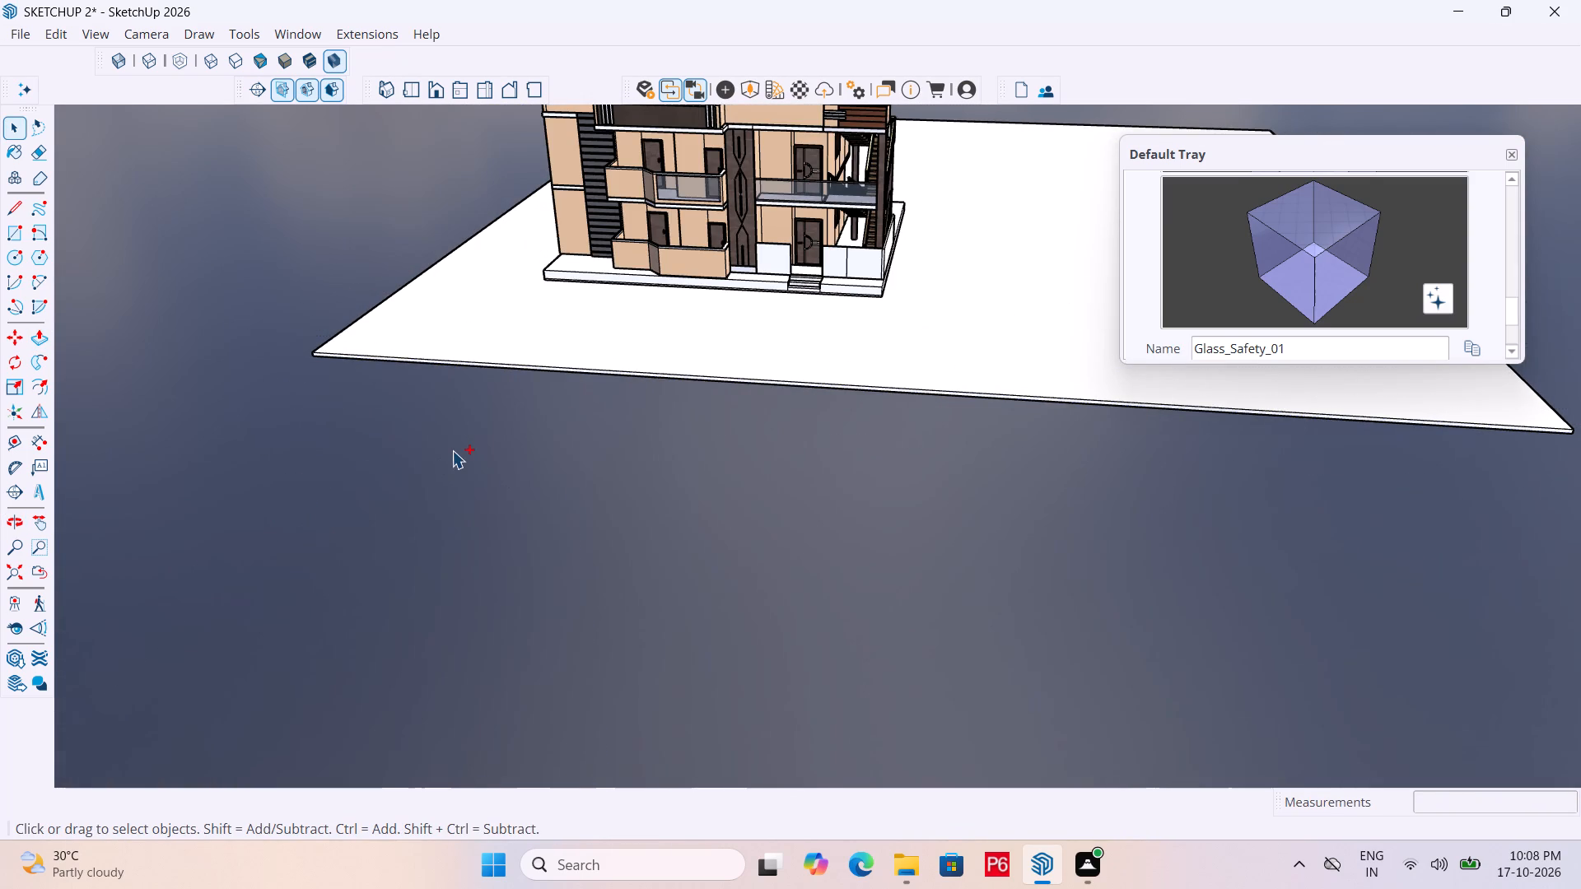
pyautogui.hotkey('ctrl', 's')
pyautogui.hotkey('ctrl', 's')
# Open the ground plate for editing and push its end face on the open staircase's side inward about 21' 4".
pyautogui.scroll(-5, 310, 441)
pyautogui.moveTo(273, 420); pyautogui.dragTo(125, 398, button='middle')
pyautogui.scroll(-4, 279, 426)
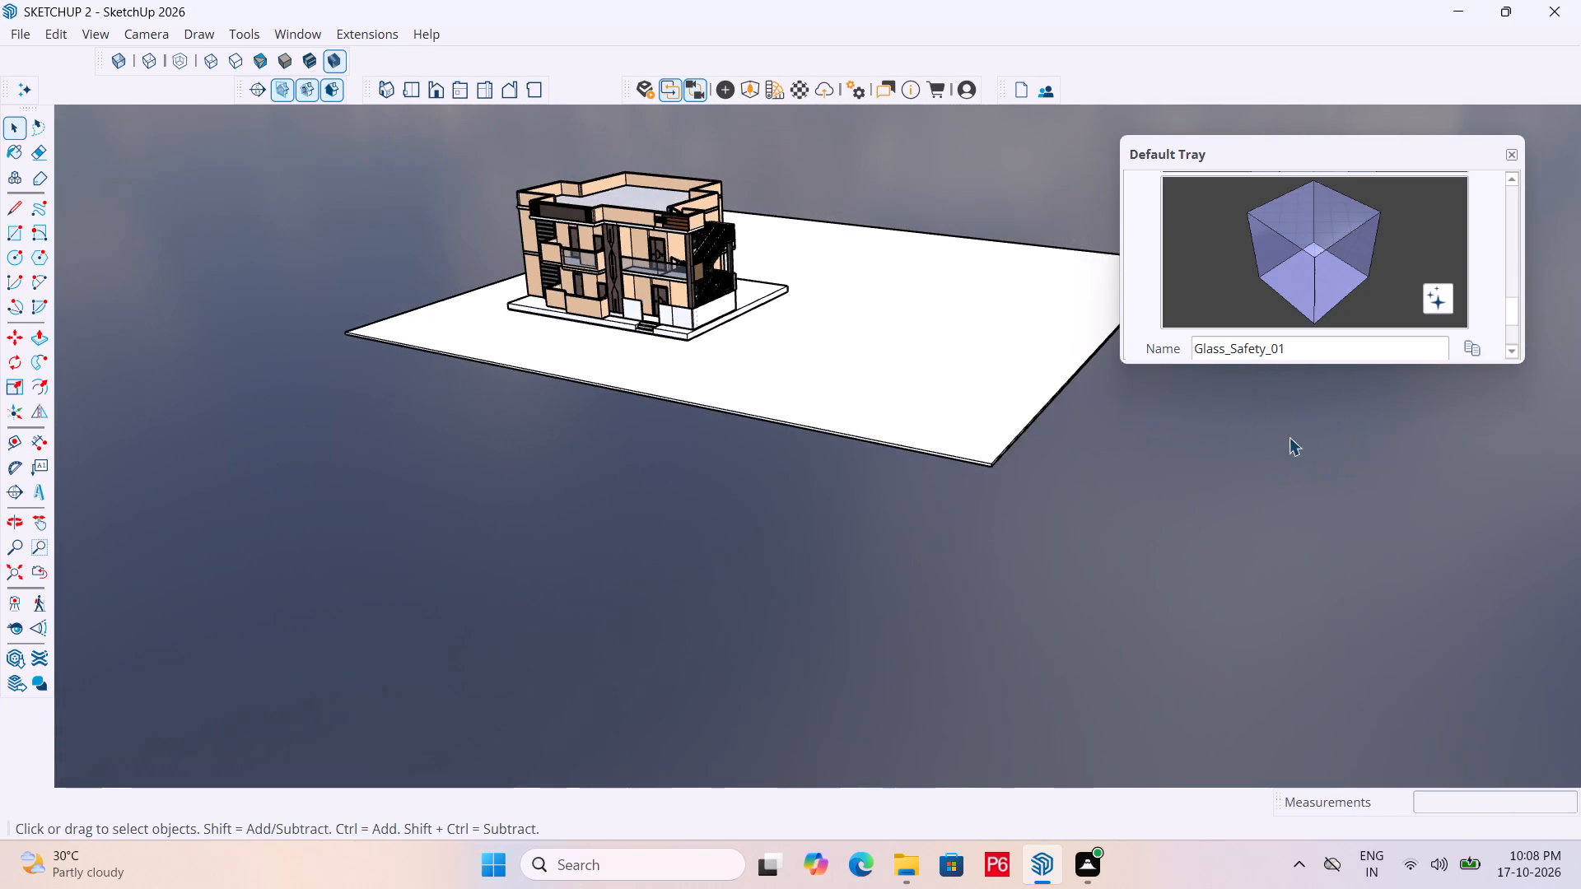
pyautogui.moveTo(1243, 435); pyautogui.dragTo(988, 425, button='middle')
pyautogui.scroll(14, 996, 425)
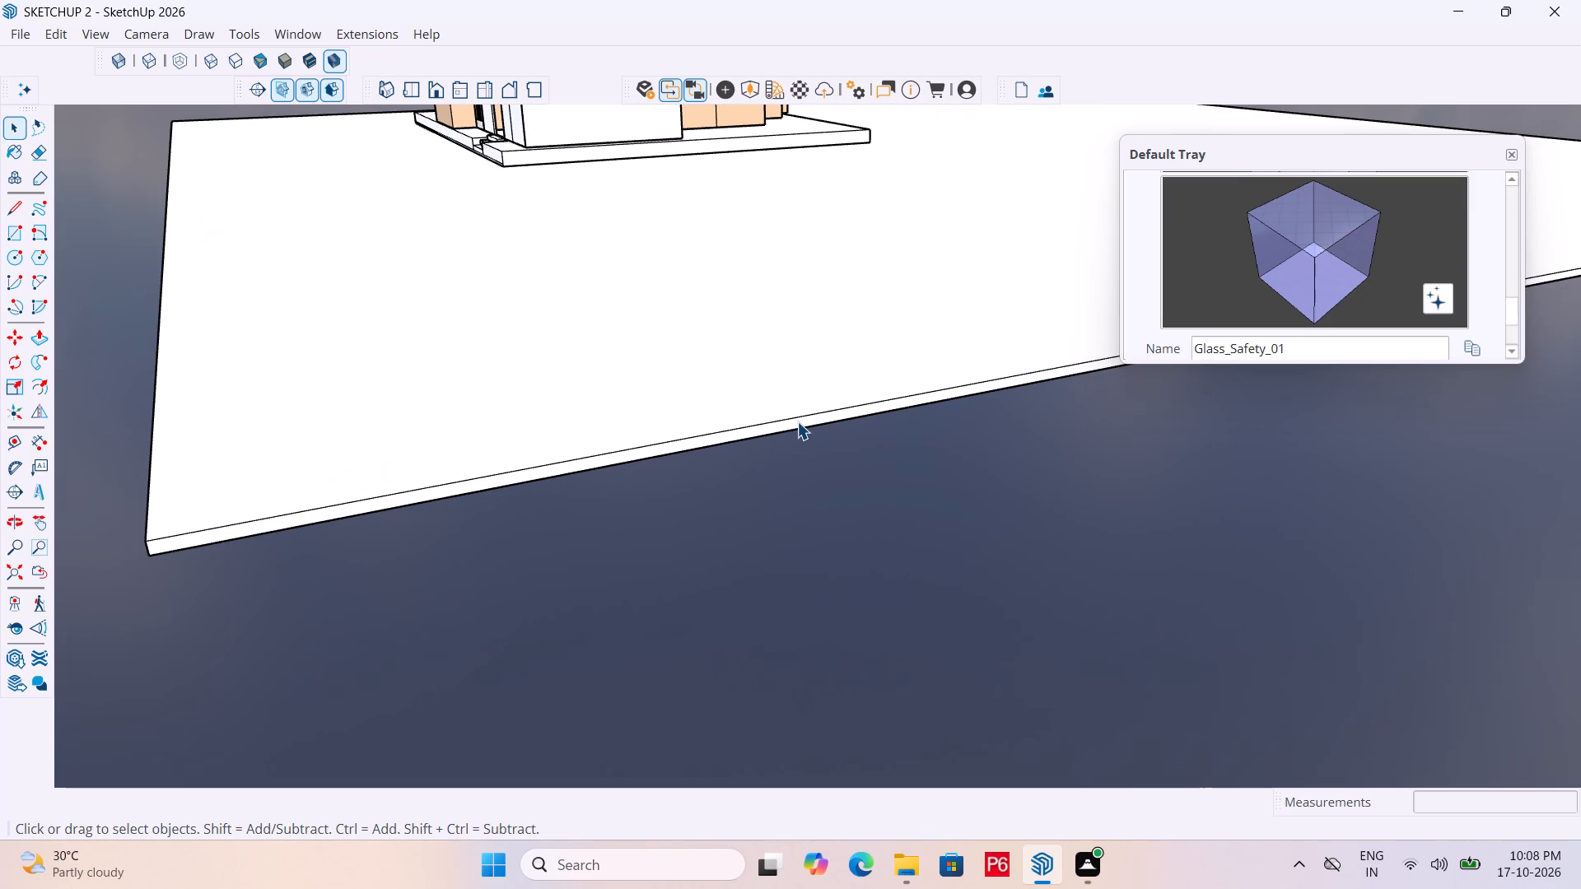
pyautogui.click(797, 421)
pyautogui.doubleClick(799, 421)
pyautogui.click(799, 421)
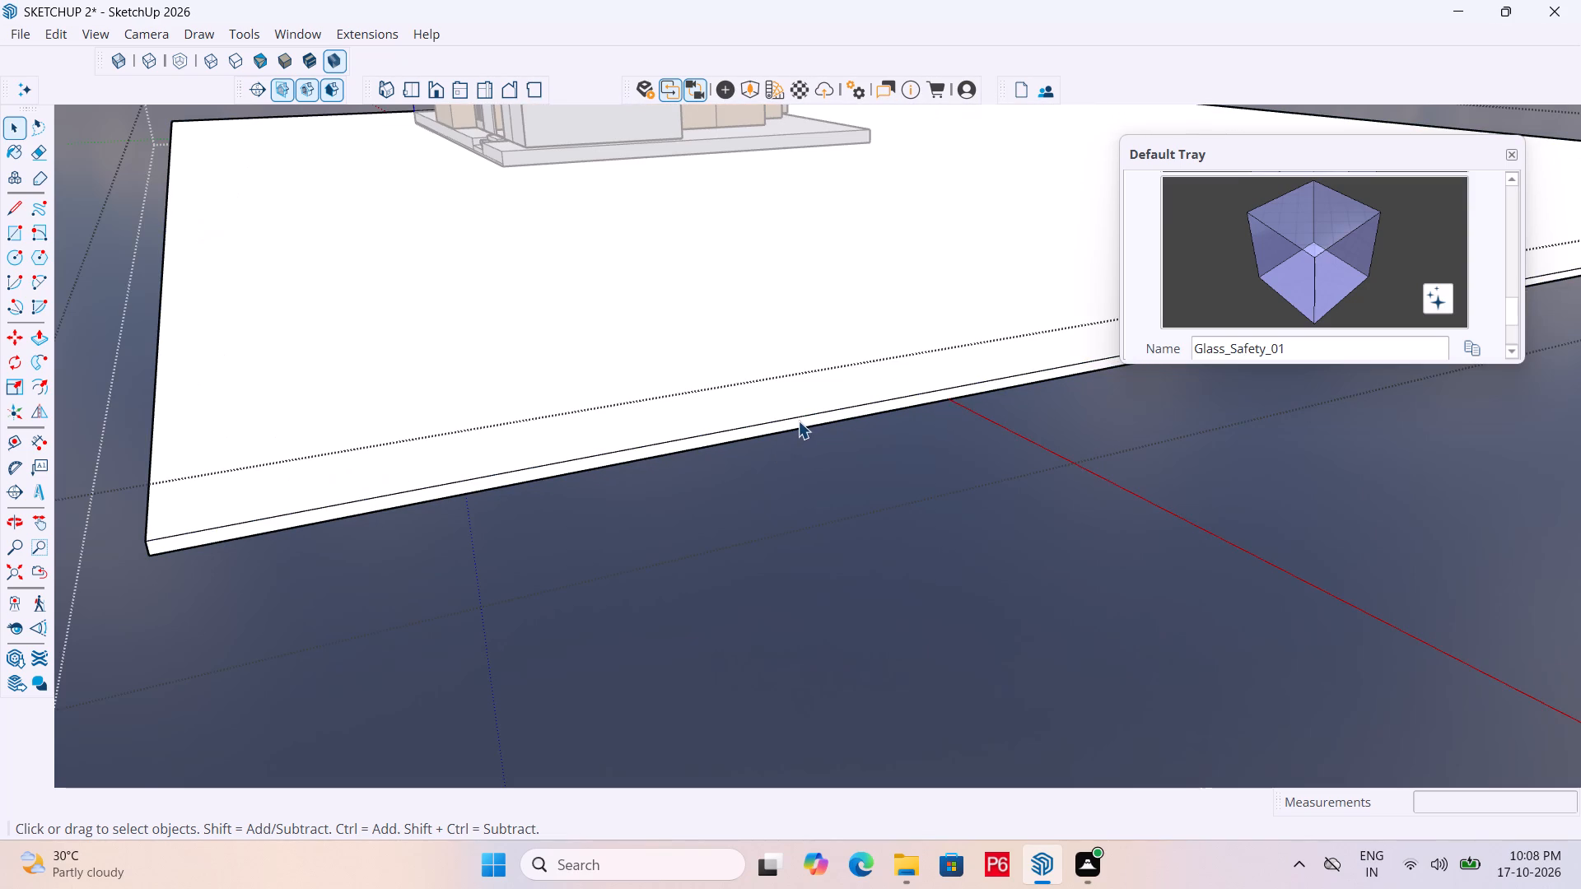
pyautogui.doubleClick(798, 421)
pyautogui.press('p')
pyautogui.click(804, 421)
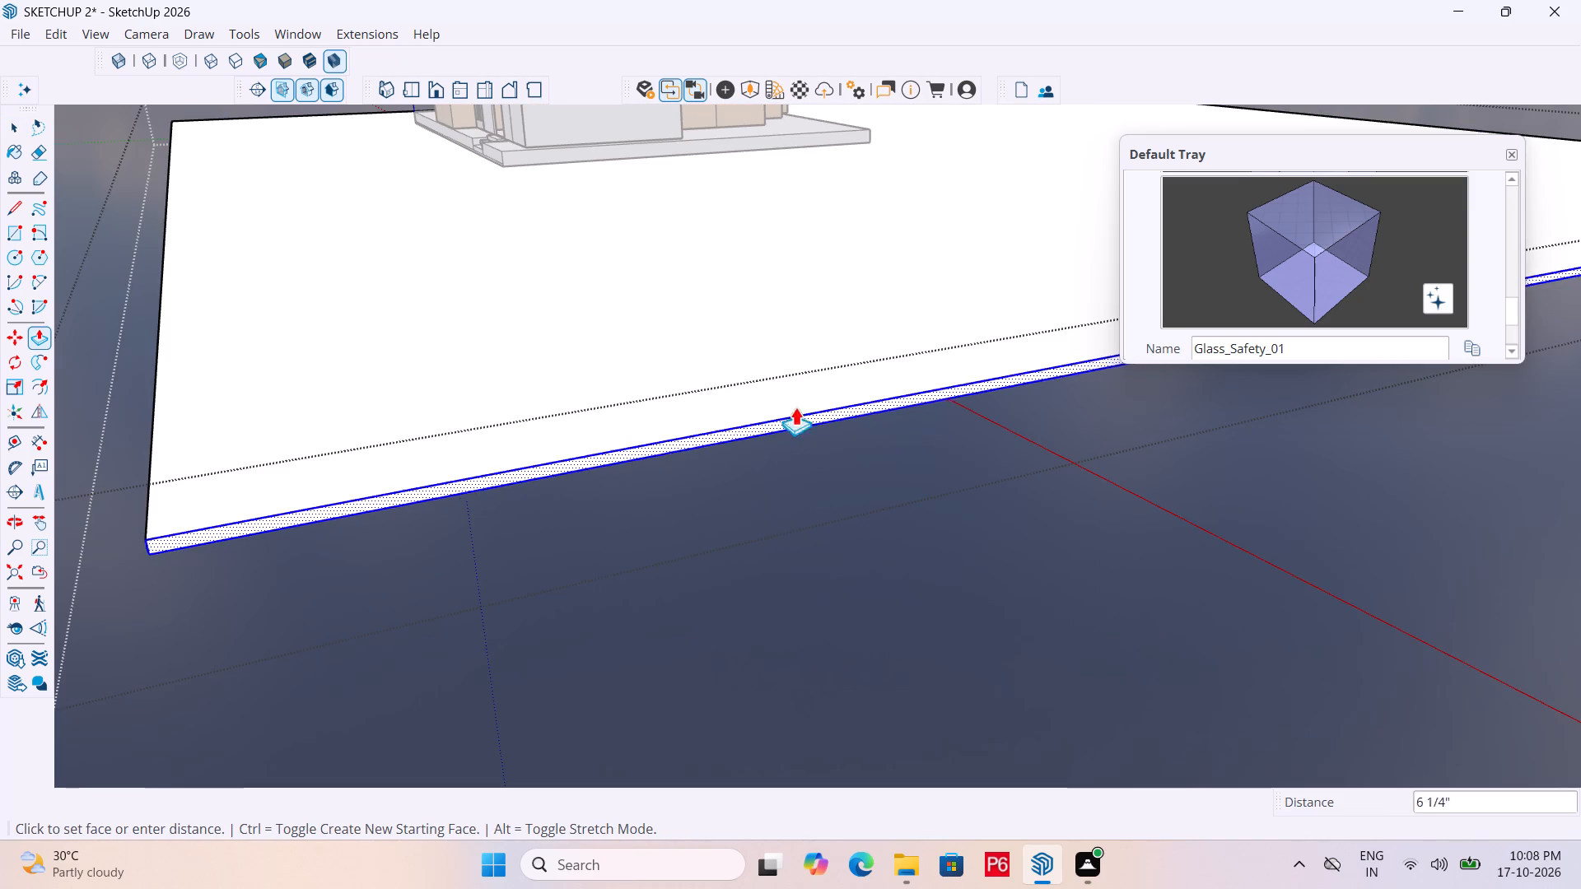
pyautogui.click(664, 185)
# Push the ground plate's end face on the open staircase's side inward a further 17' 9" or so.
pyautogui.scroll(-4, 715, 336)
pyautogui.moveTo(735, 342); pyautogui.dragTo(912, 382, button='middle')
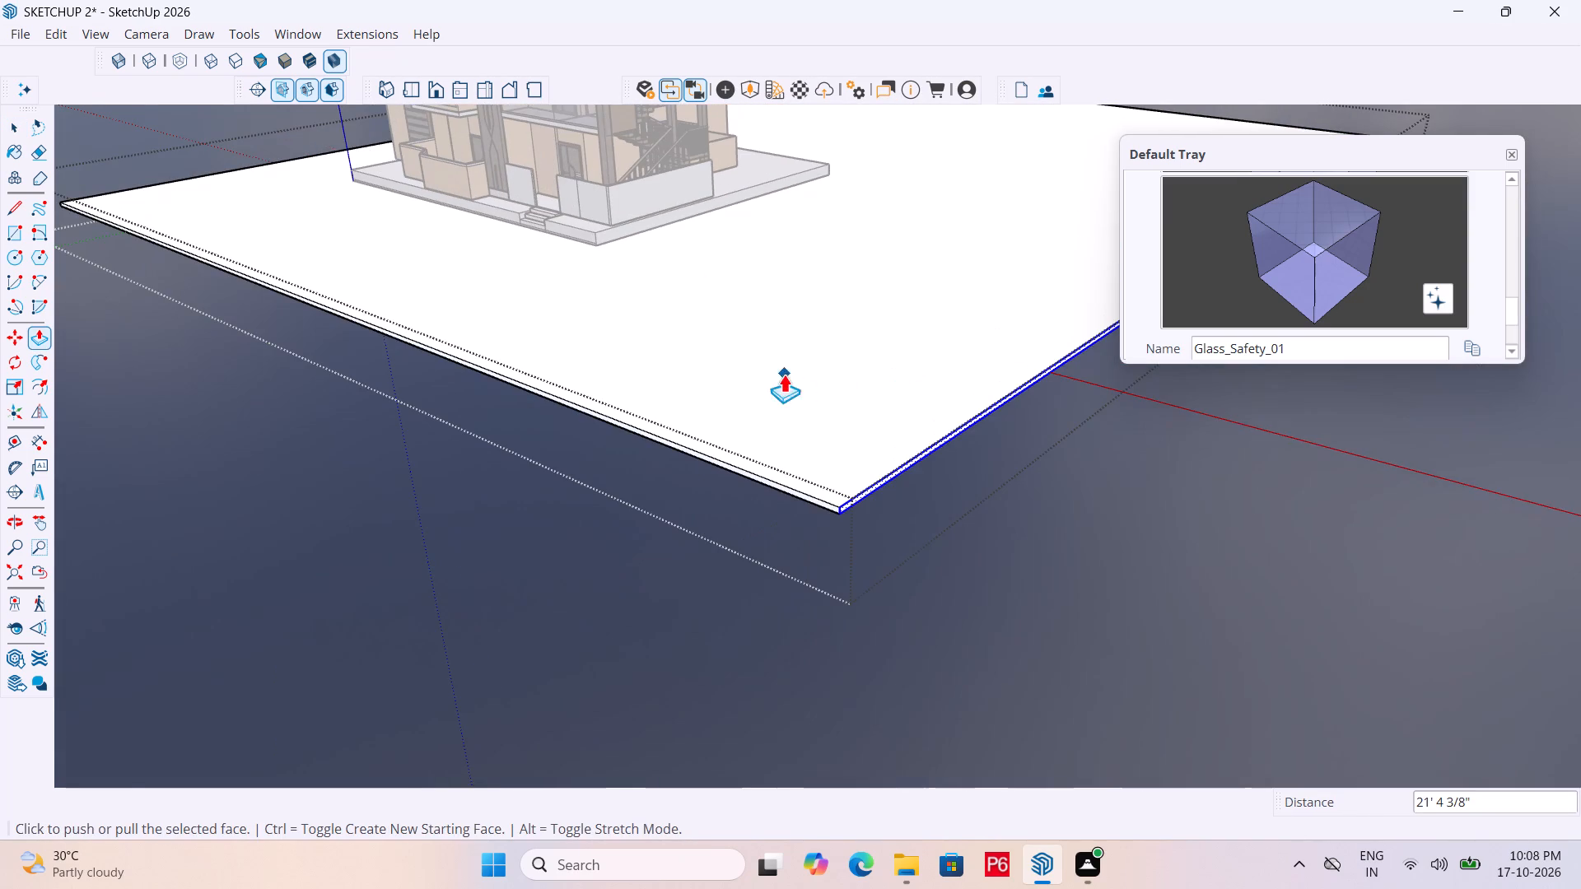
pyautogui.scroll(9, 921, 455)
pyautogui.click(912, 462)
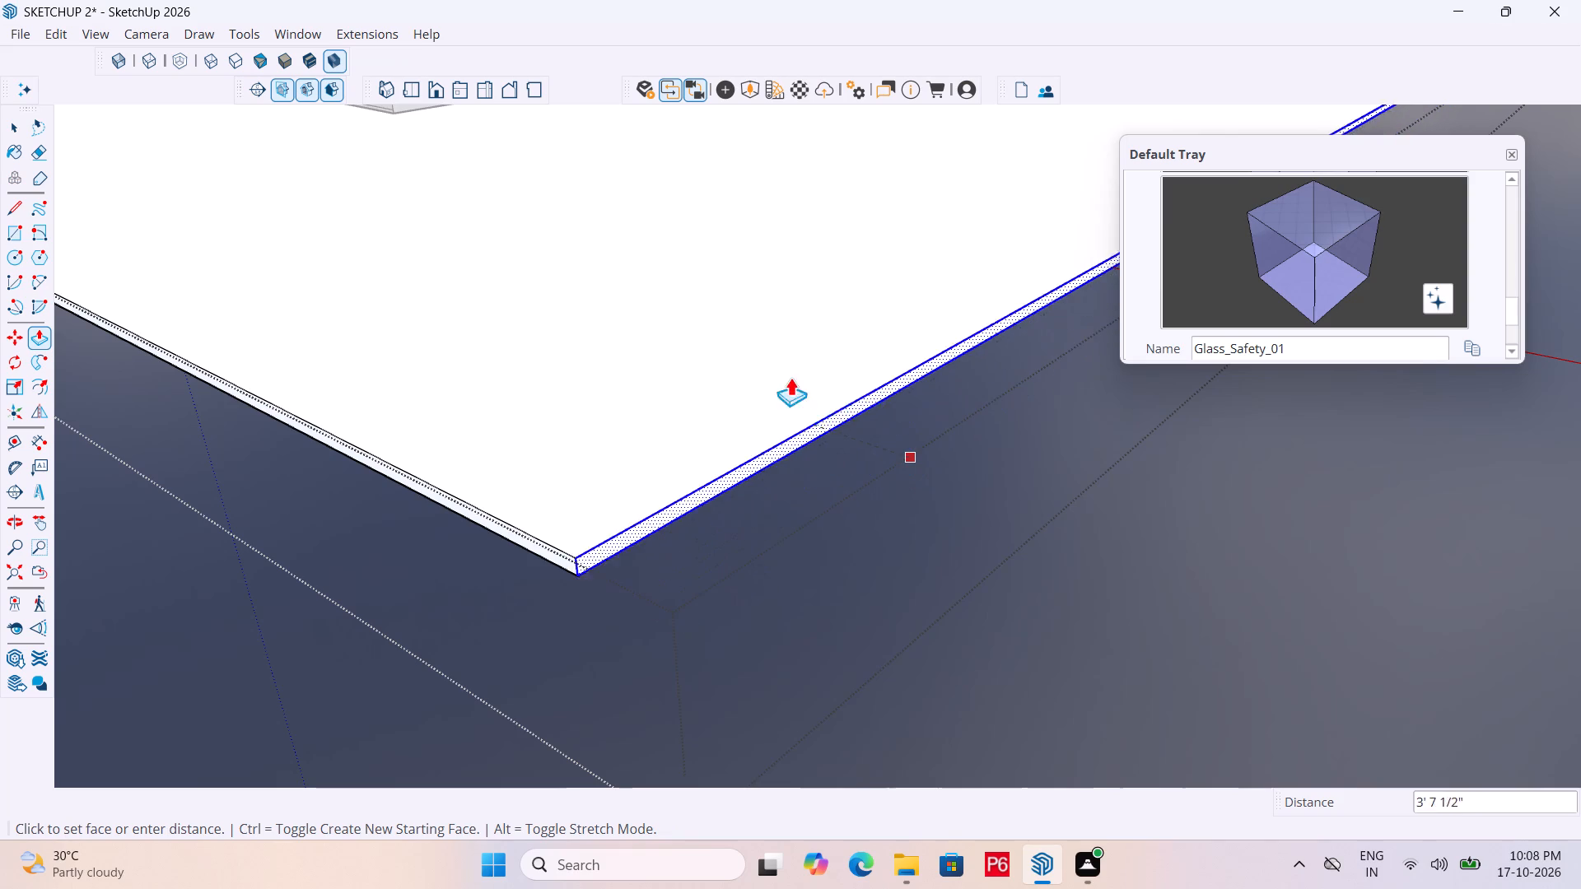
pyautogui.click(525, 234)
# Save the model and finish editing the ground plate.
pyautogui.scroll(-6, 784, 325)
pyautogui.scroll(-5, 851, 429)
pyautogui.scroll(-1, 446, 345)
pyautogui.moveTo(446, 345); pyautogui.dragTo(619, 353, button='middle')
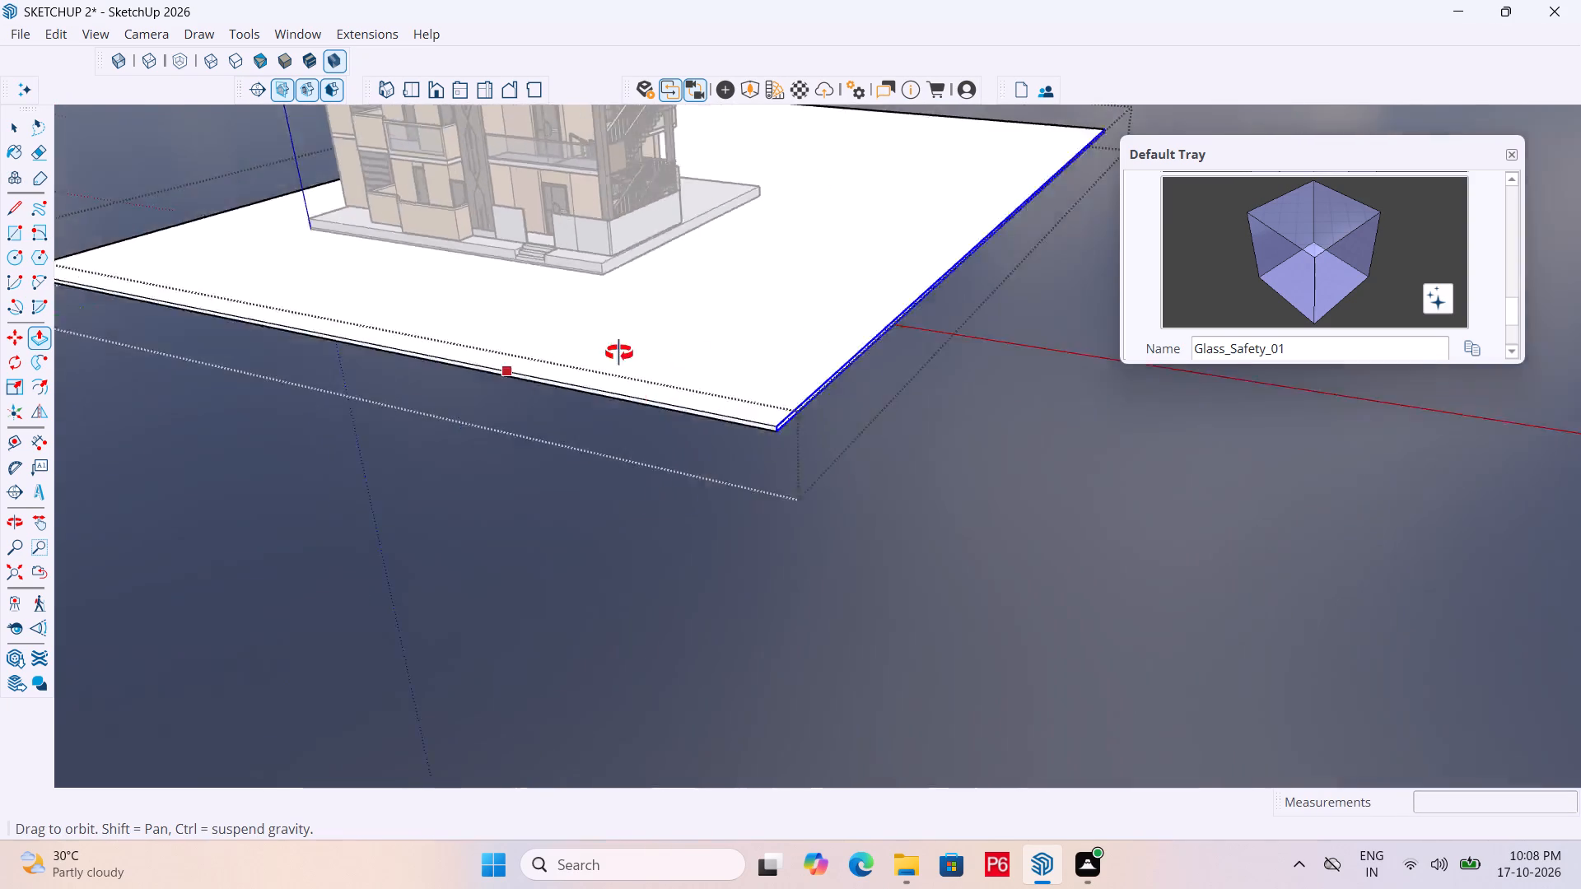
pyautogui.moveTo(619, 353); pyautogui.dragTo(1035, 352, button='middle')
pyautogui.hotkey('ctrl', 's')
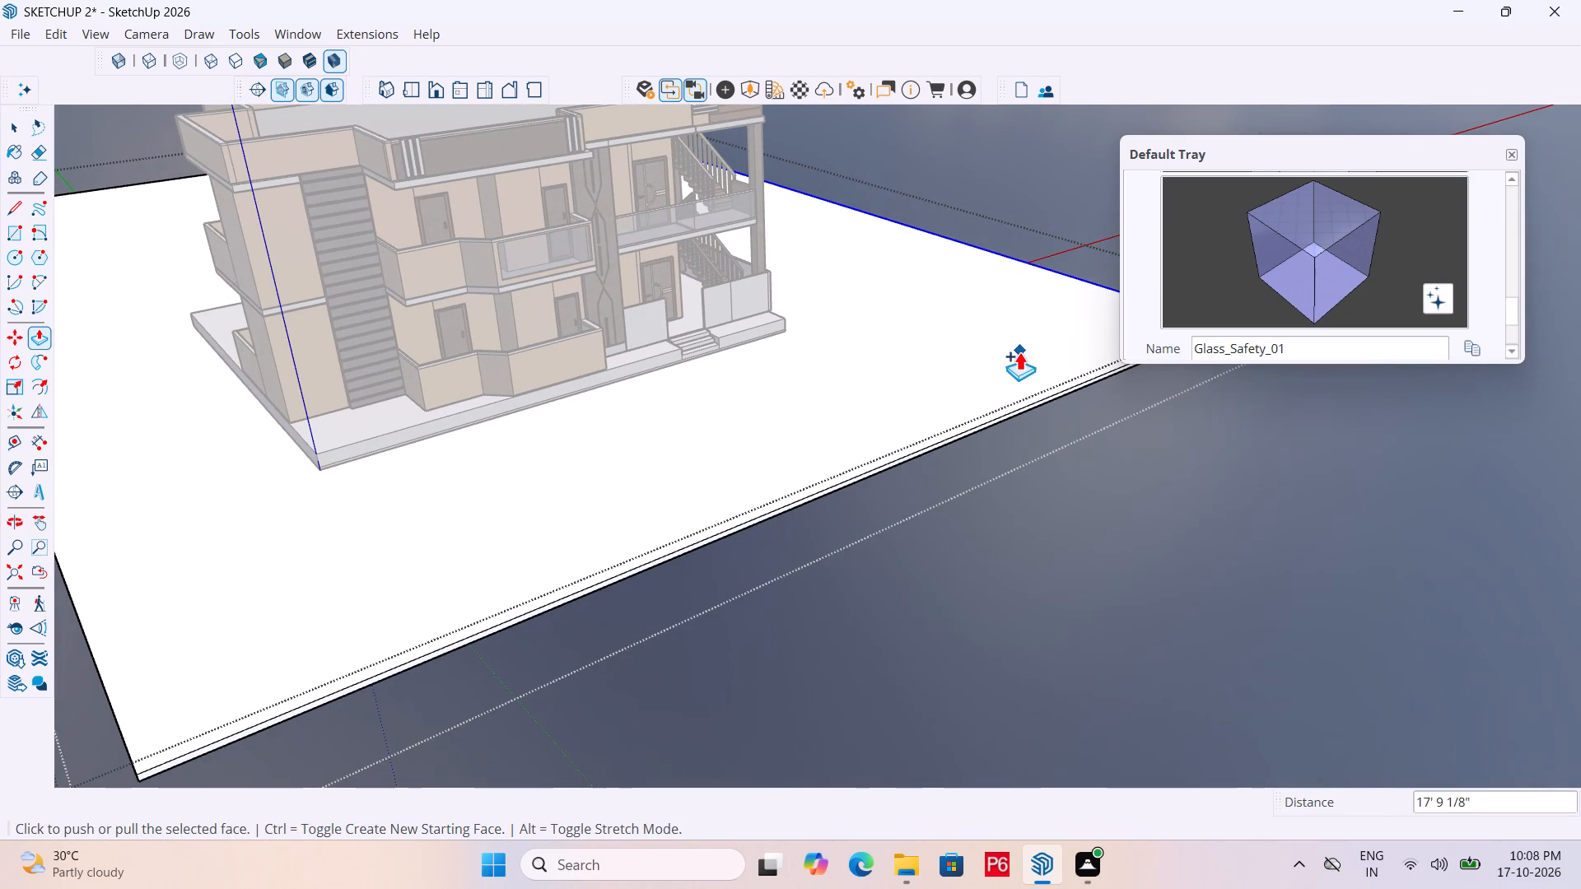
pyautogui.hotkey('ctrl', 's')
pyautogui.hotkey('ctrl', 's')
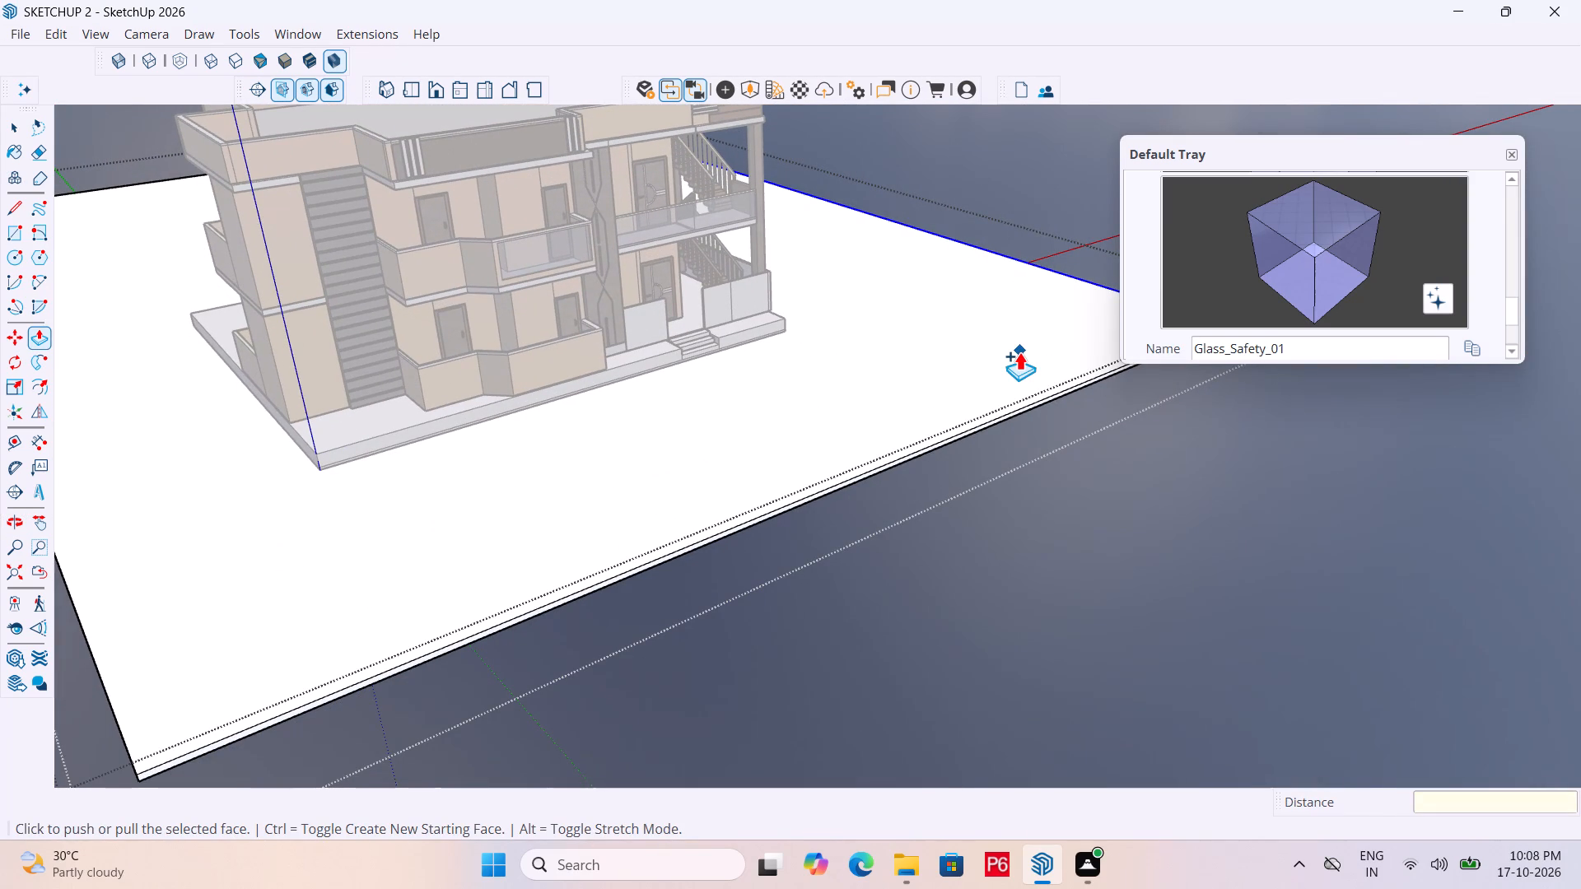
pyautogui.hotkey('ctrl', 's')
pyautogui.moveTo(958, 348); pyautogui.dragTo(789, 343, button='middle')
pyautogui.scroll(-1, 953, 345)
pyautogui.press('space')
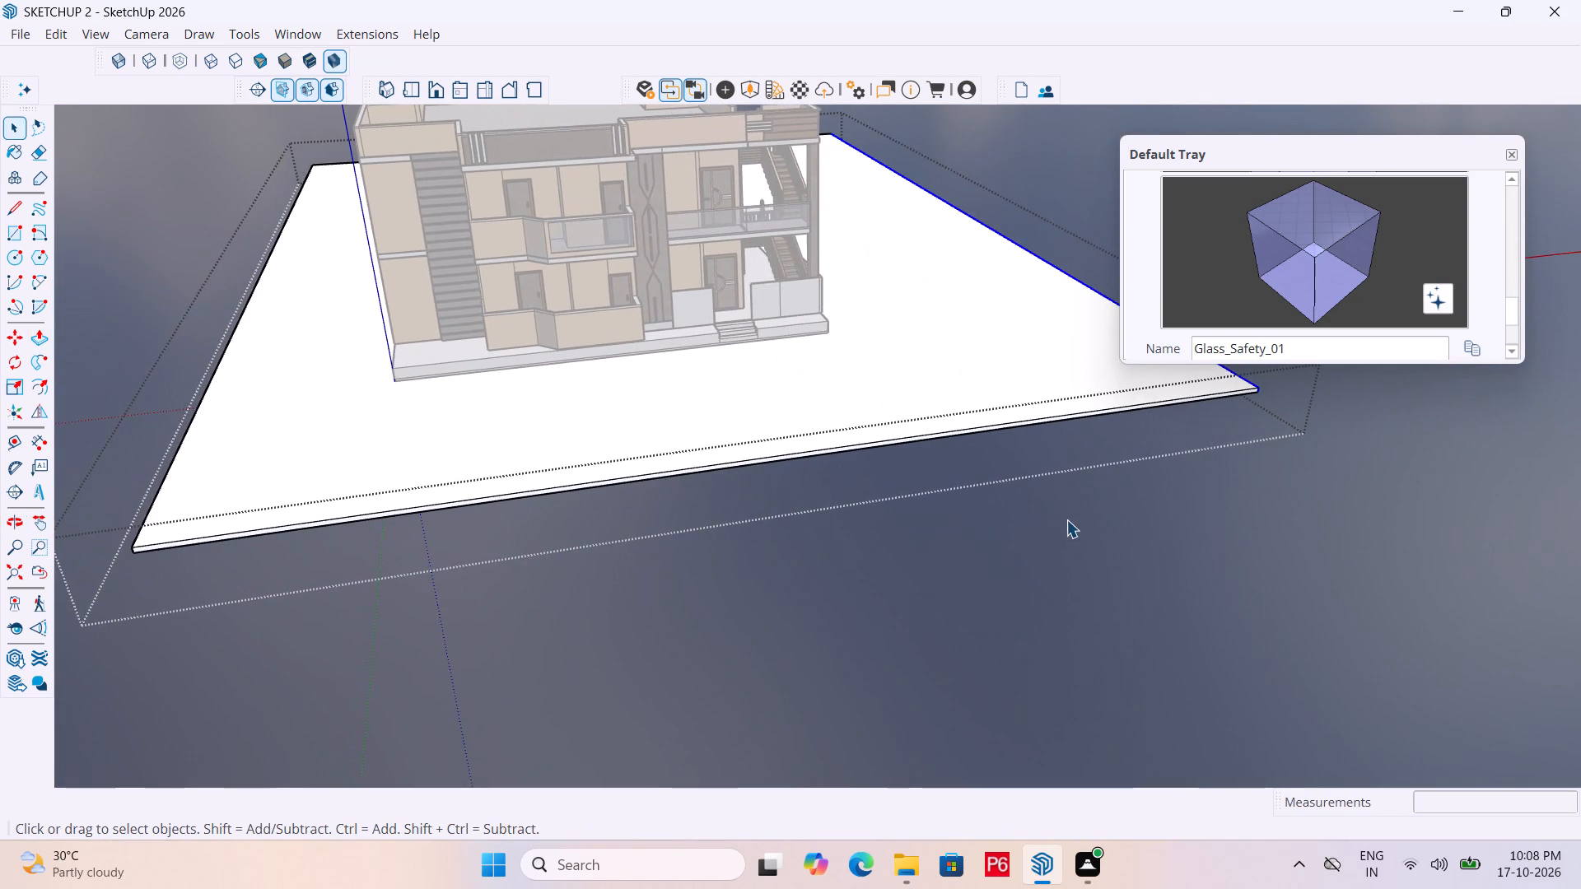
pyautogui.click(1066, 519)
# Examine the house and its ground plate from the front, both ends and the balcony wall's side.
pyautogui.moveTo(674, 364); pyautogui.dragTo(896, 297, button='middle')
pyautogui.scroll(-6, 528, 396)
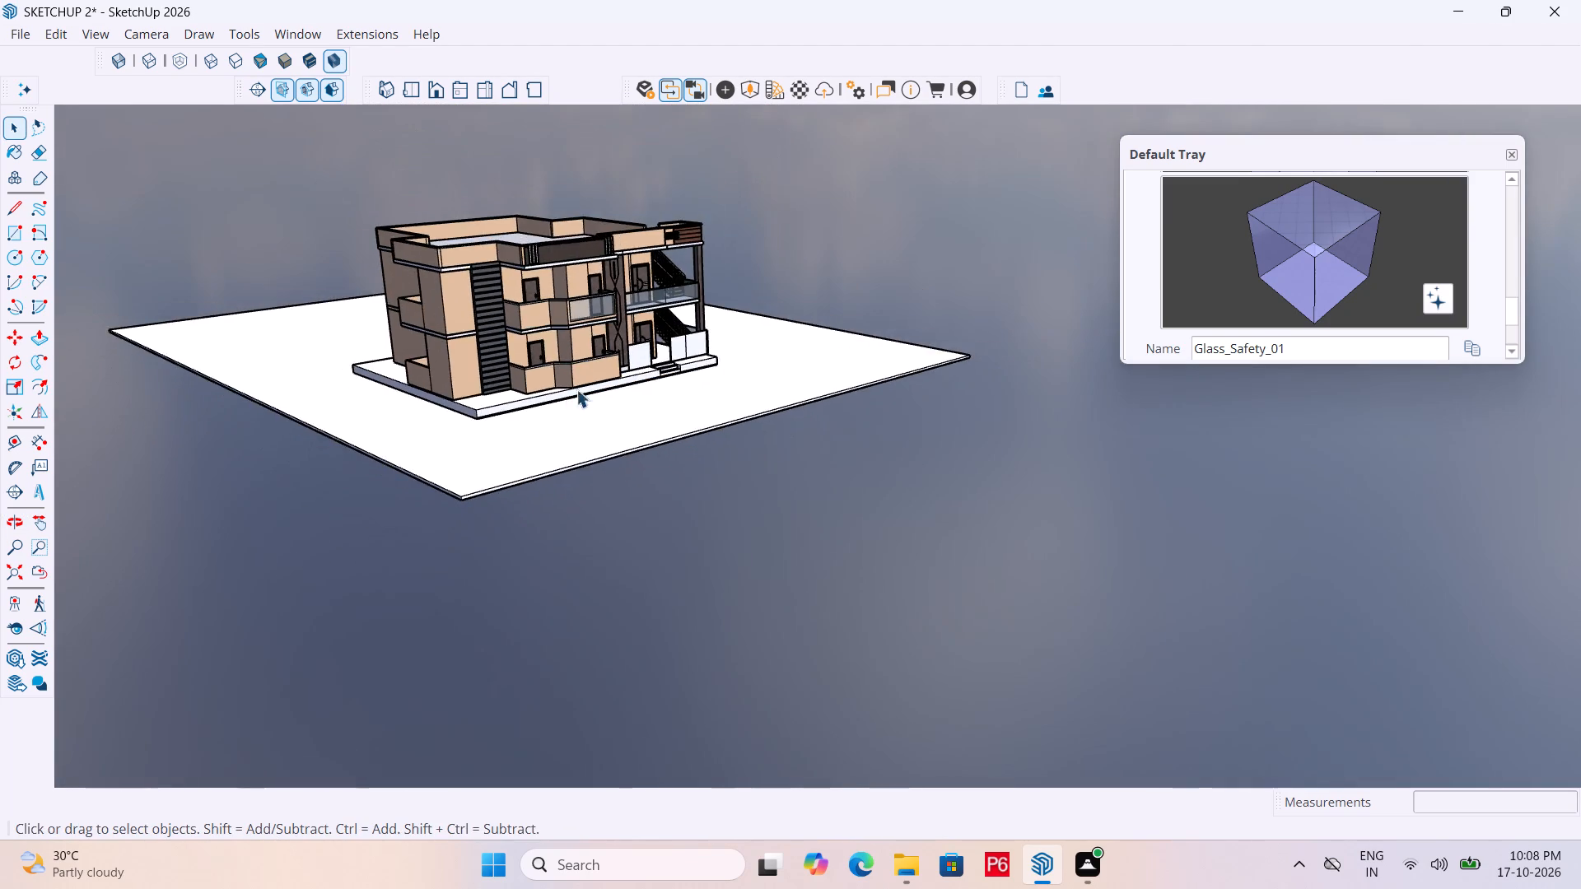
pyautogui.moveTo(622, 343); pyautogui.dragTo(562, 249, button='middle')
pyautogui.moveTo(733, 233); pyautogui.dragTo(463, 333, button='middle')
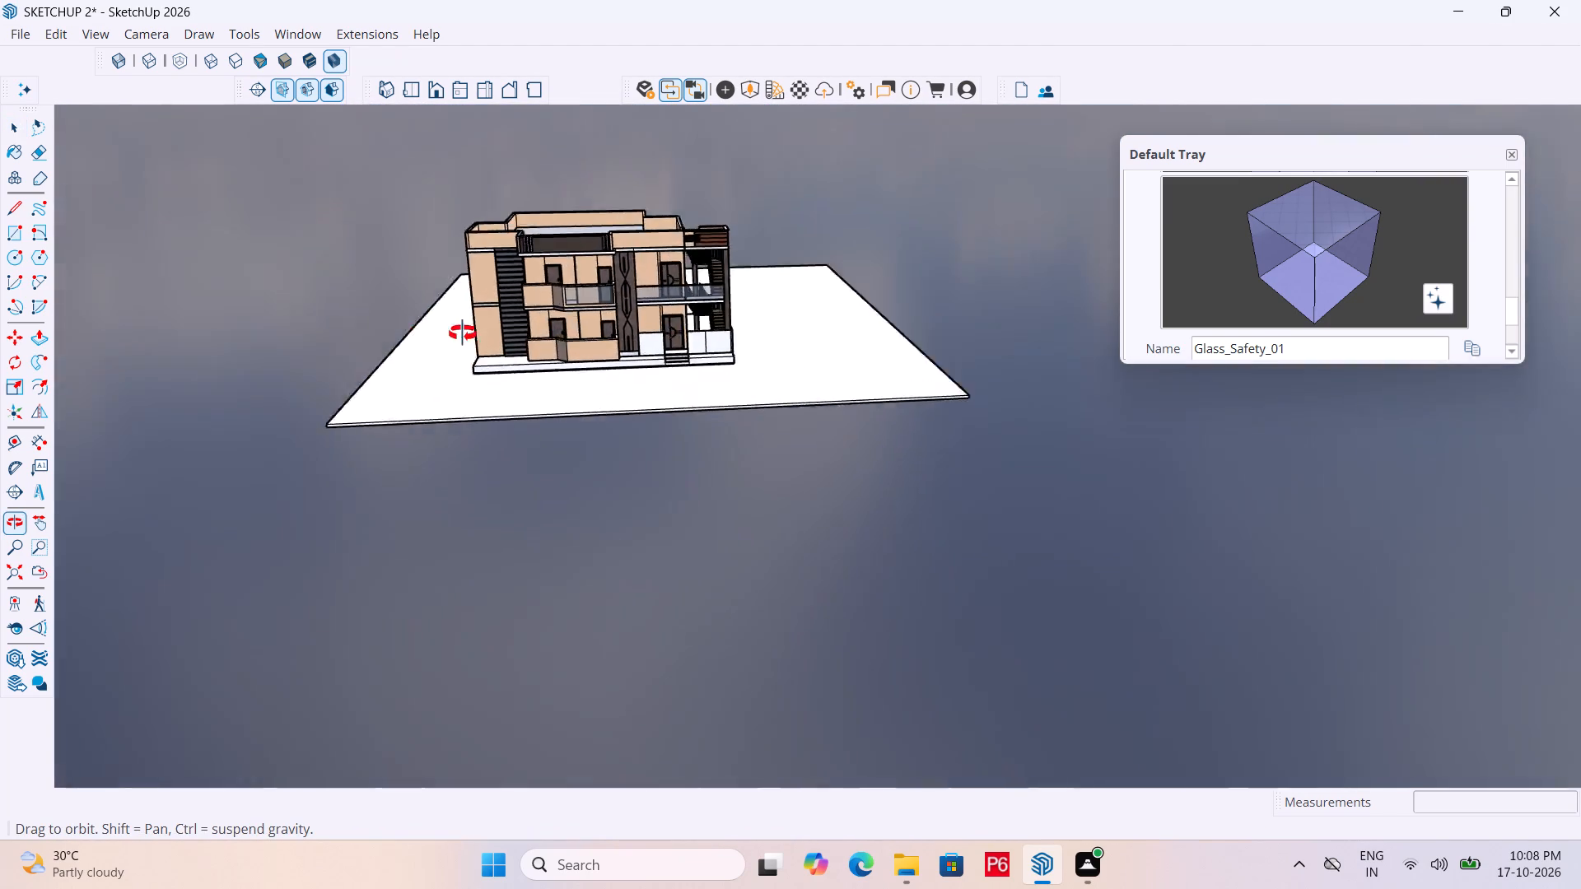
pyautogui.moveTo(463, 333); pyautogui.dragTo(661, 258, button='middle')
pyautogui.scroll(5, 702, 252)
pyautogui.scroll(7, 497, 305)
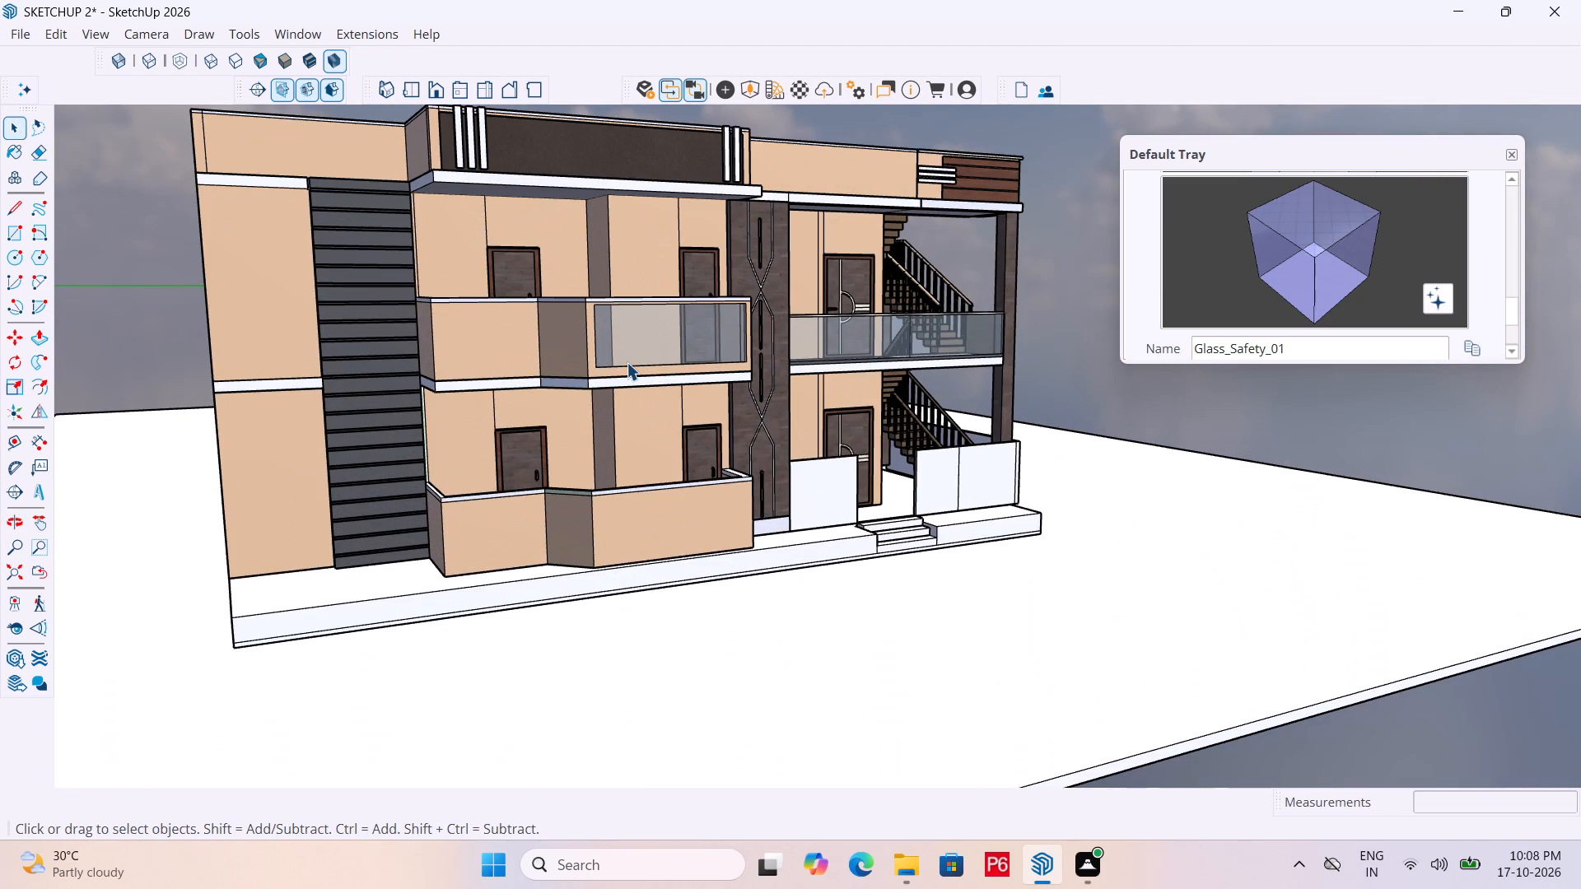
pyautogui.moveTo(545, 332); pyautogui.dragTo(435, 380, button='middle')
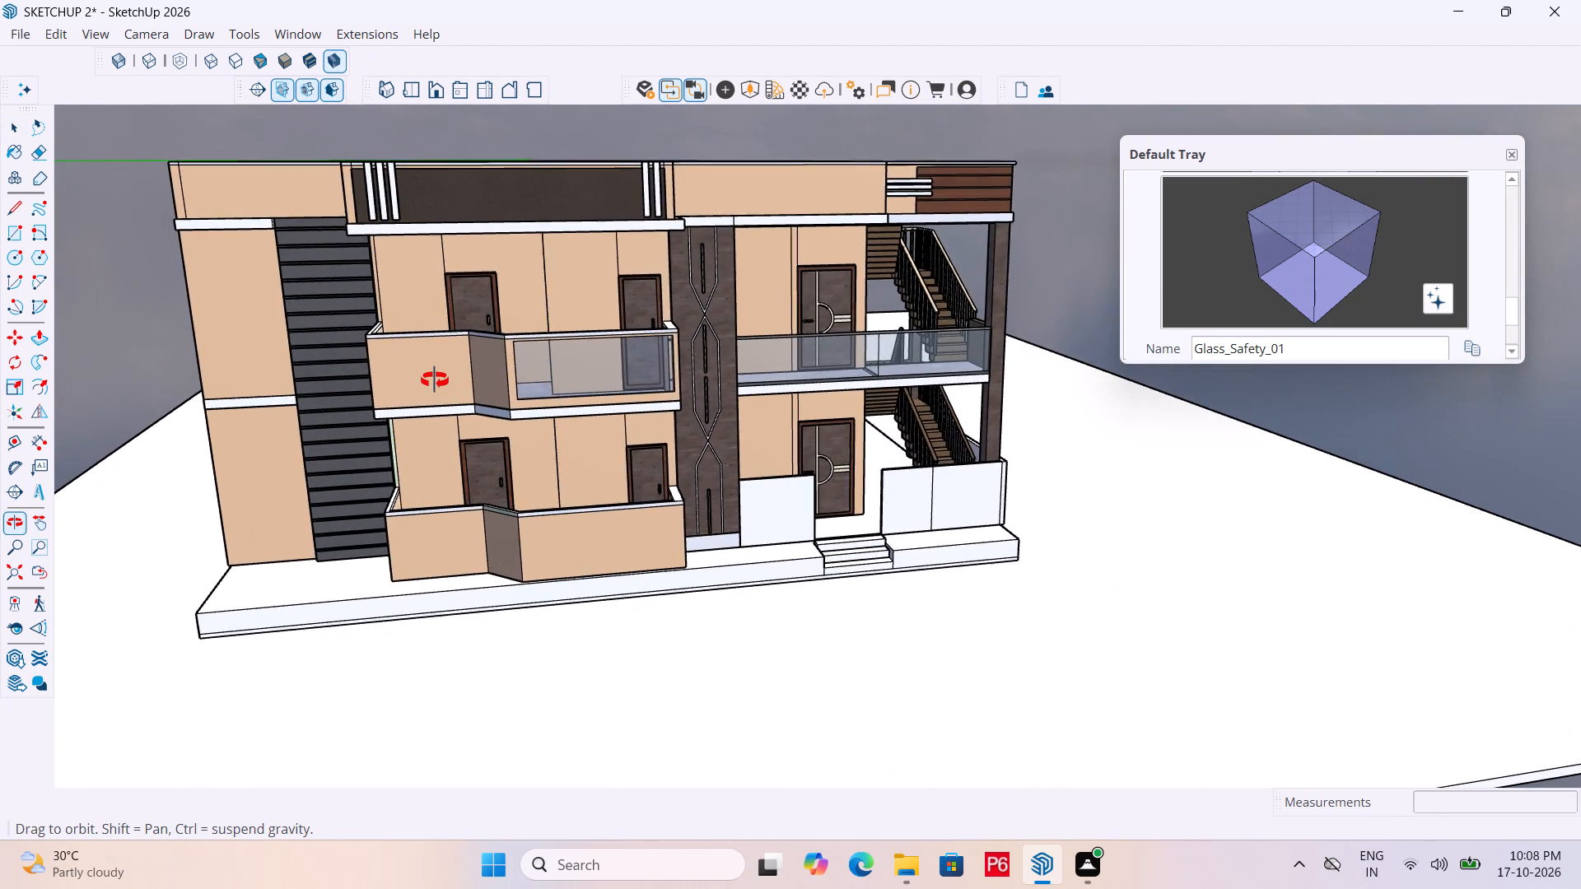
pyautogui.moveTo(435, 380); pyautogui.dragTo(1215, 365, button='middle')
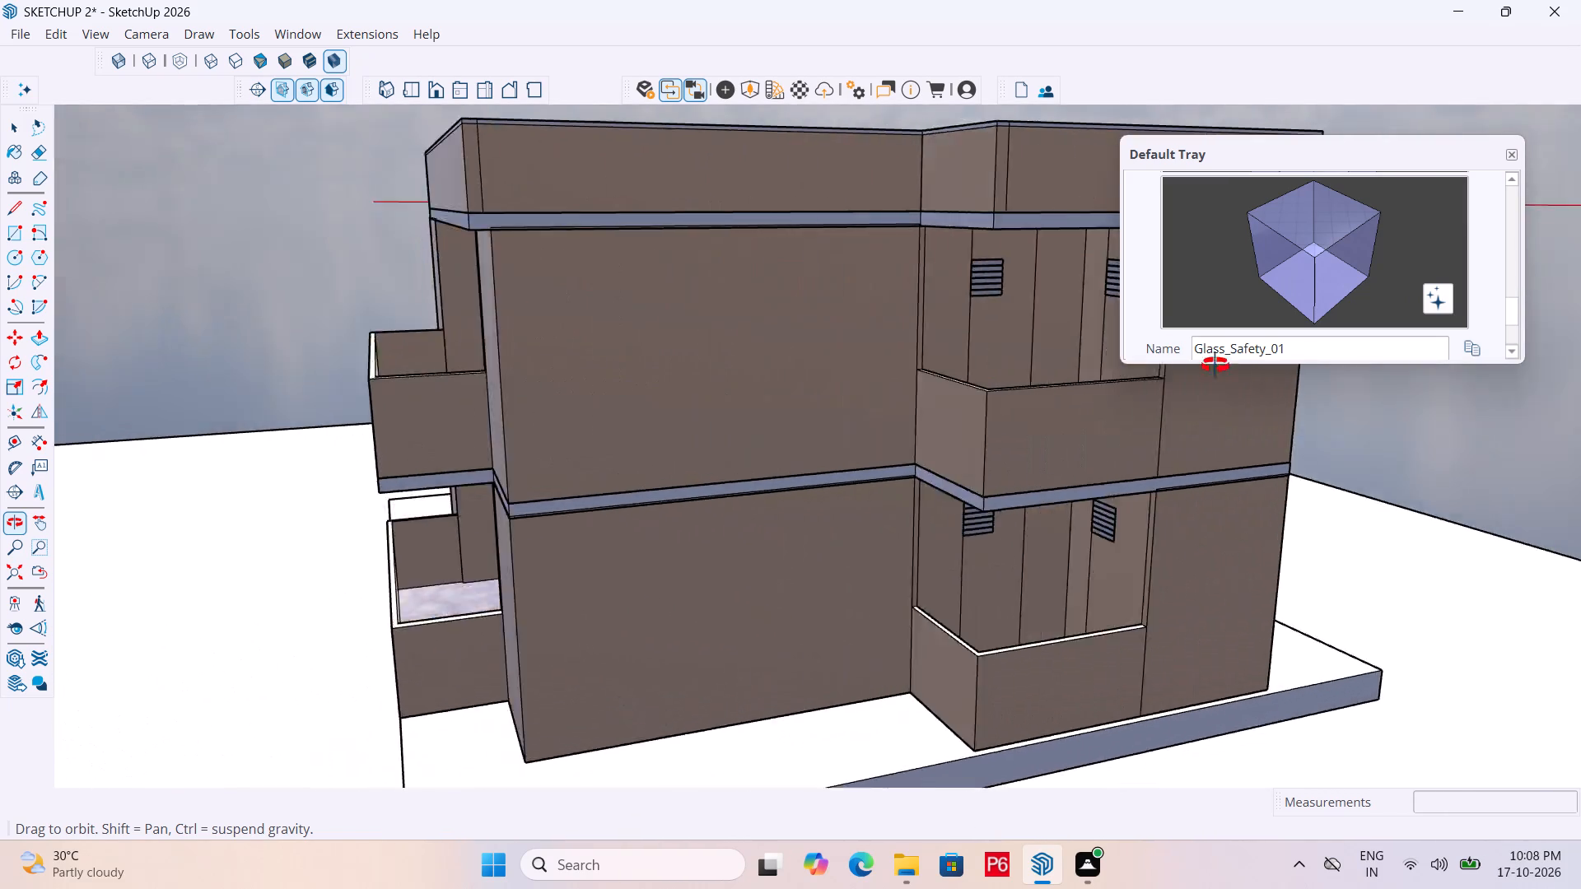
pyautogui.moveTo(1215, 365); pyautogui.dragTo(296, 412, button='middle')
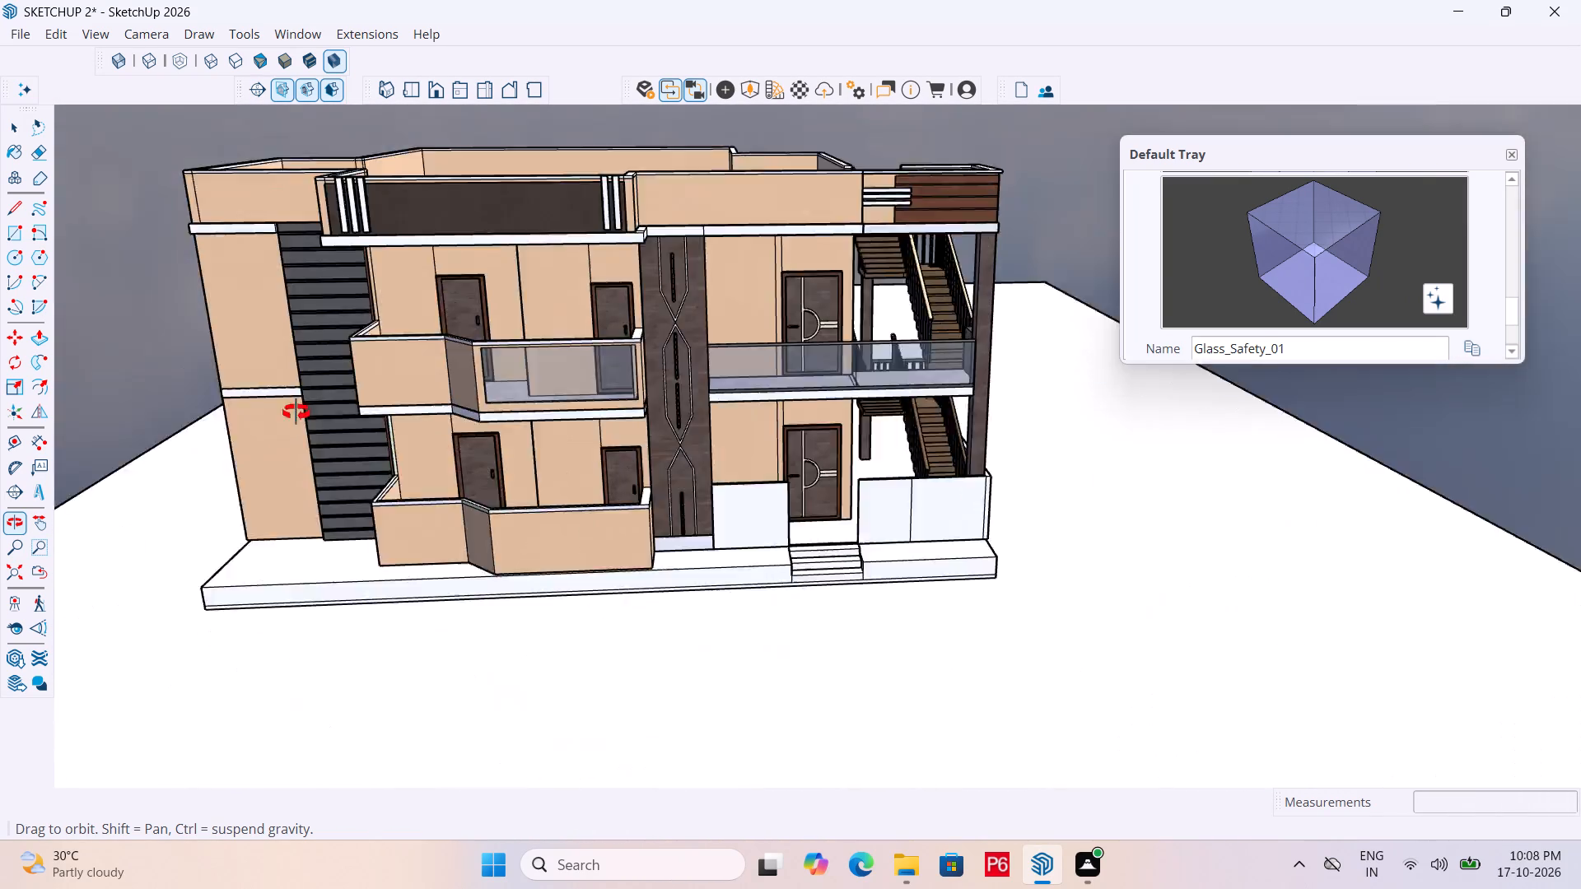
pyautogui.moveTo(296, 412); pyautogui.dragTo(226, 421, button='middle')
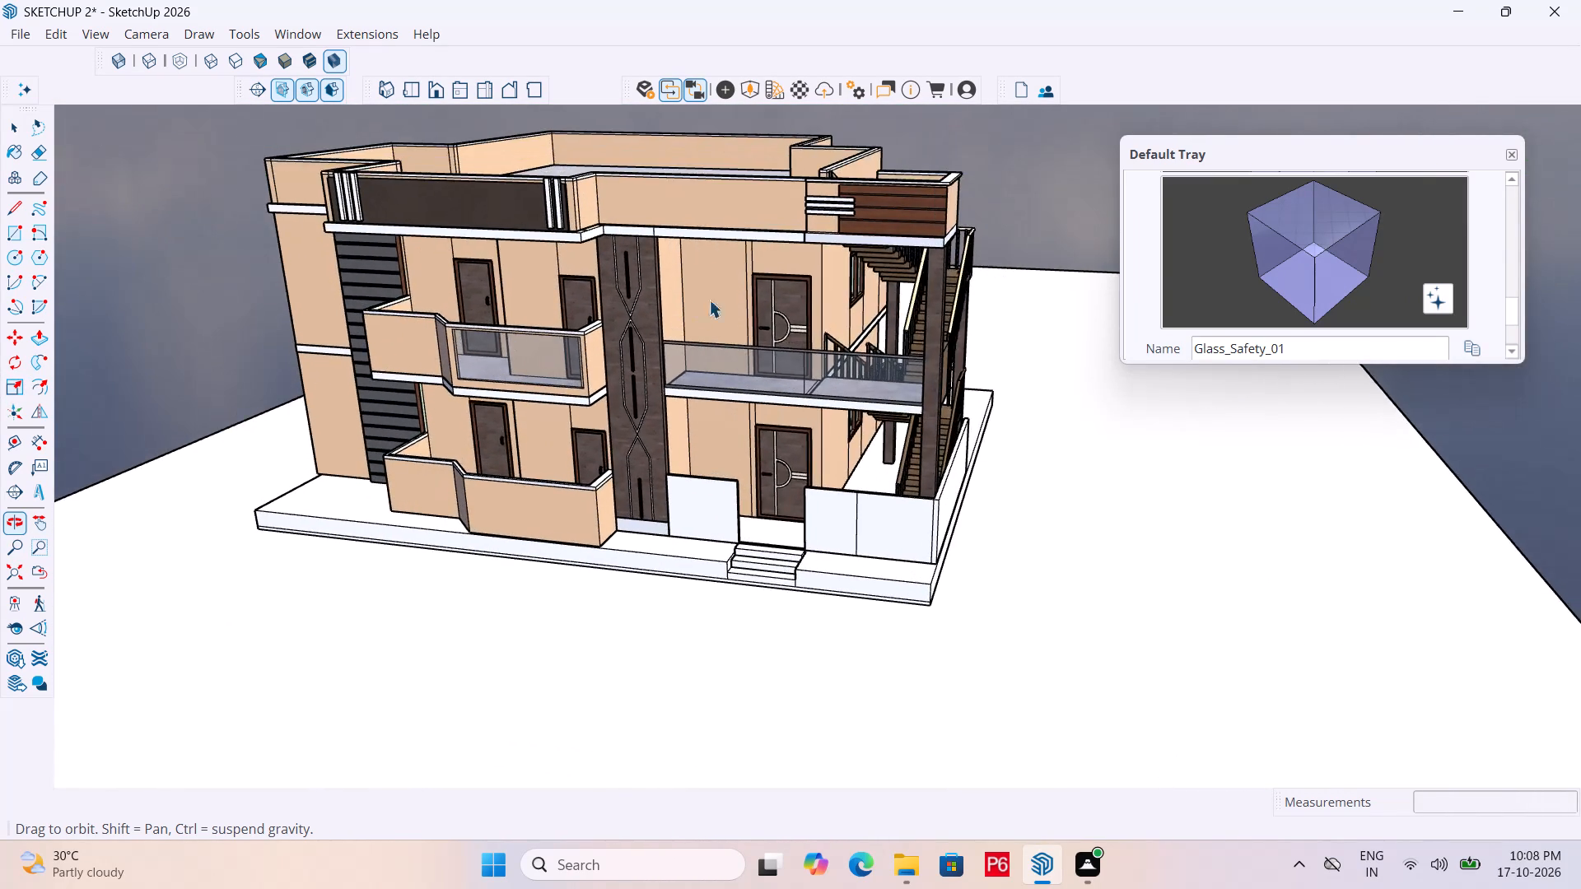
pyautogui.moveTo(691, 269); pyautogui.dragTo(584, 264, button='middle')
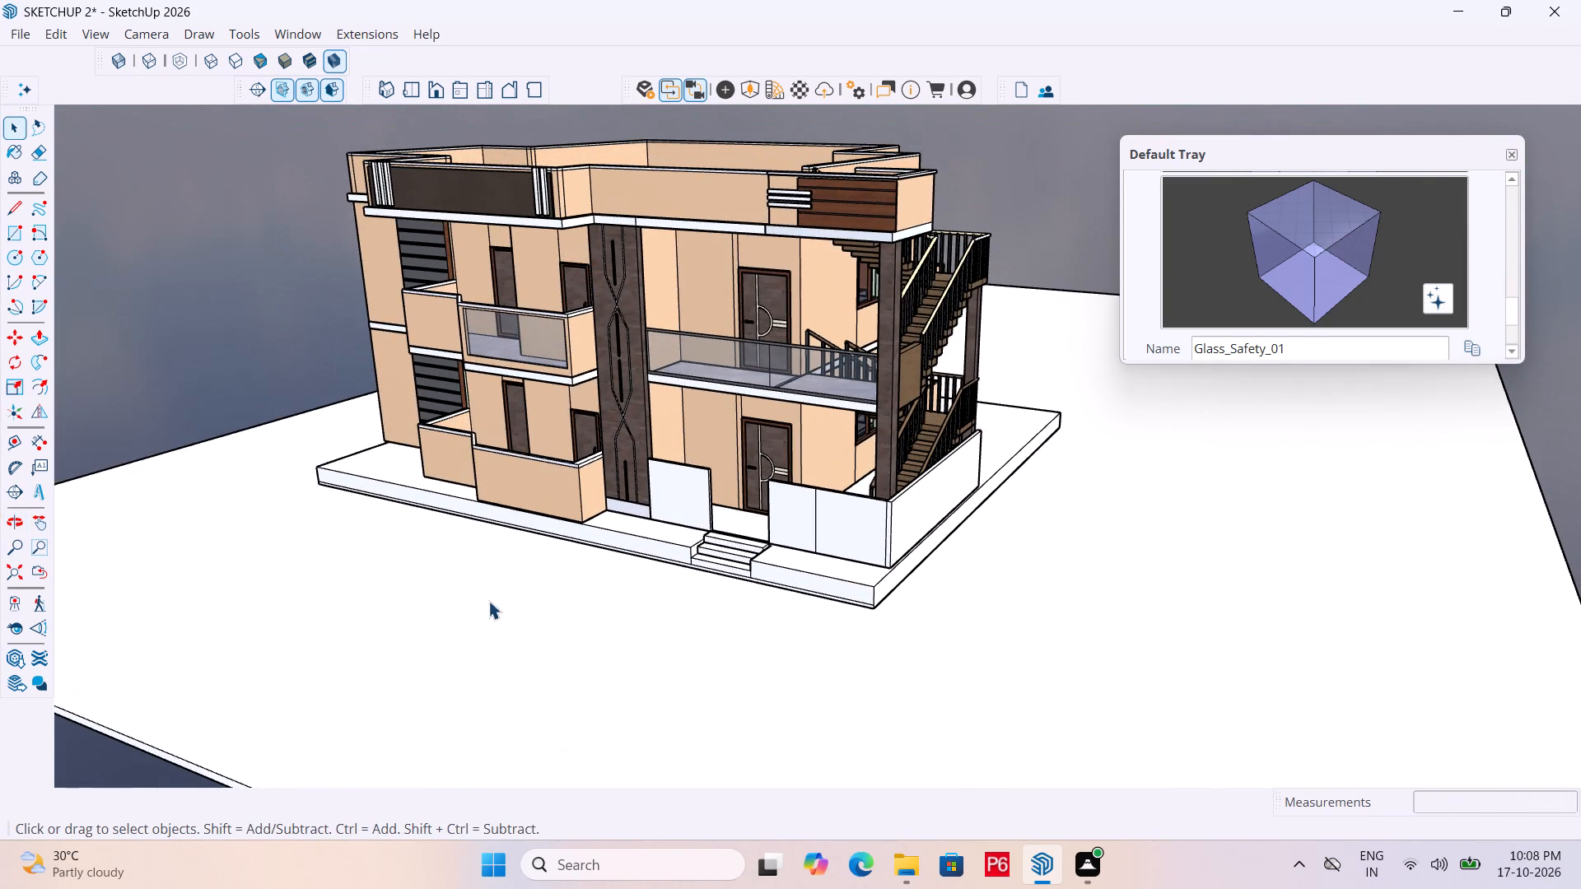
# Paint the whole ground plate with the Soil_04_1K material from the Ground collection.
pyautogui.click(492, 597)
pyautogui.scroll(-3, 1355, 226)
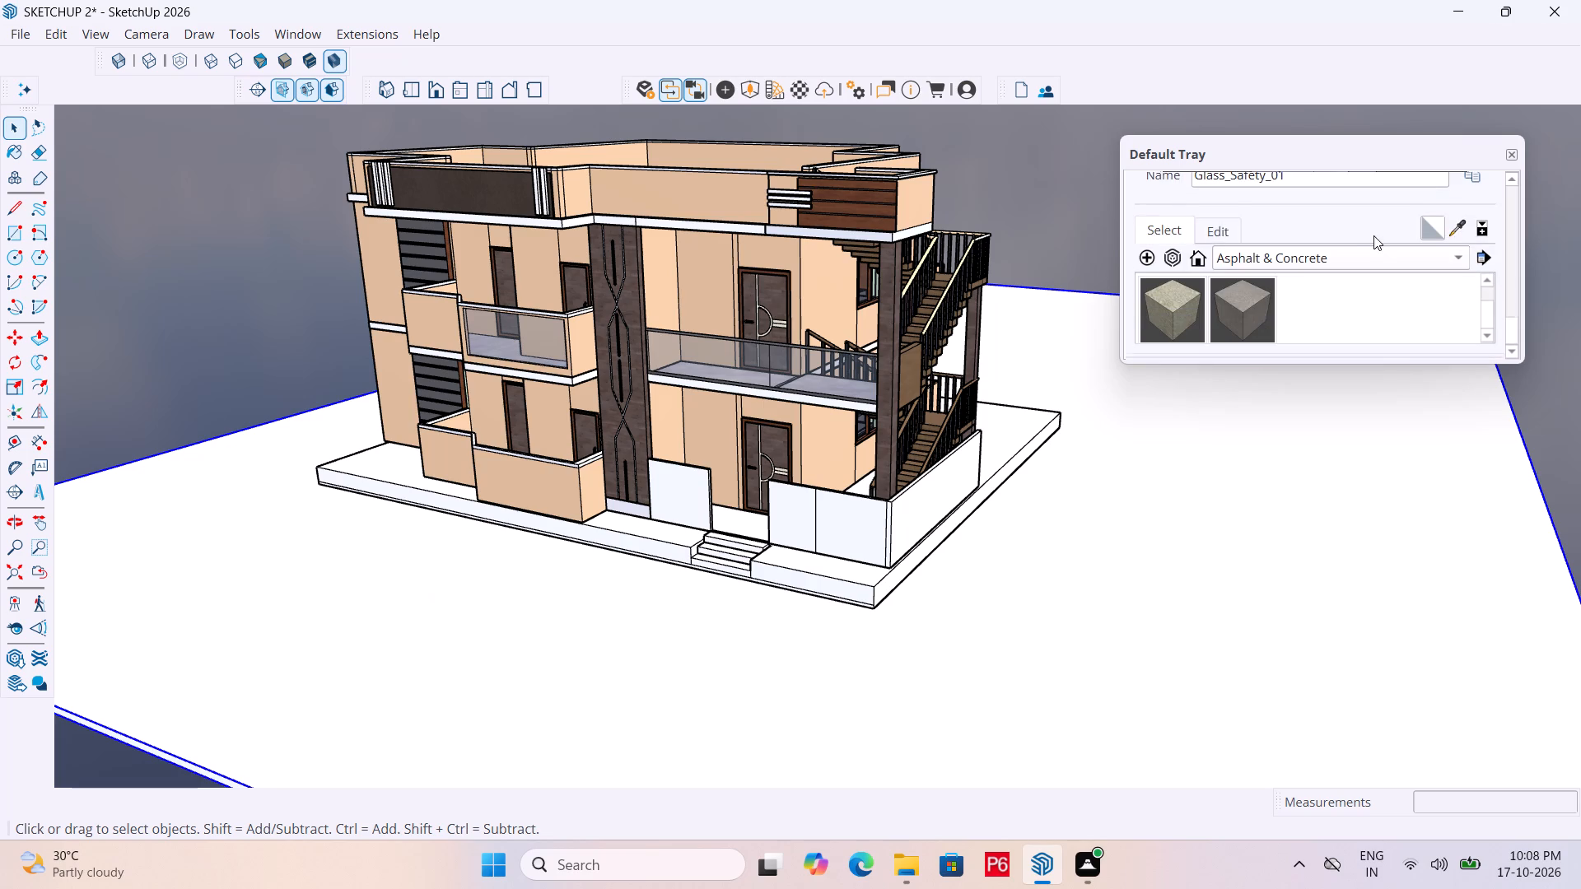
pyautogui.scroll(-2, 1373, 235)
pyautogui.click(1326, 258)
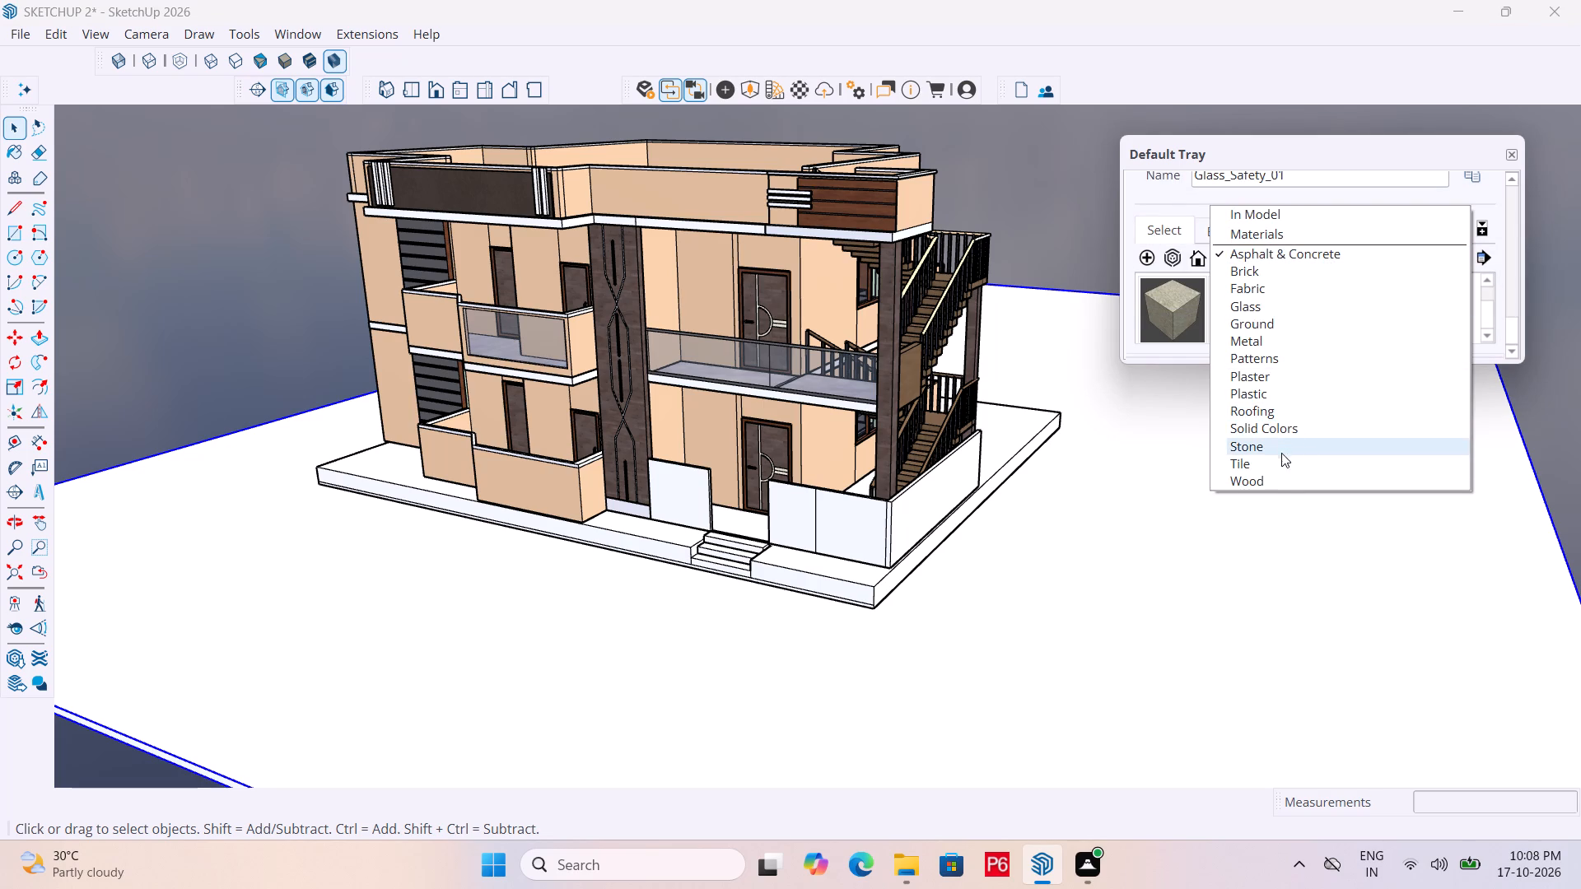
pyautogui.click(1280, 326)
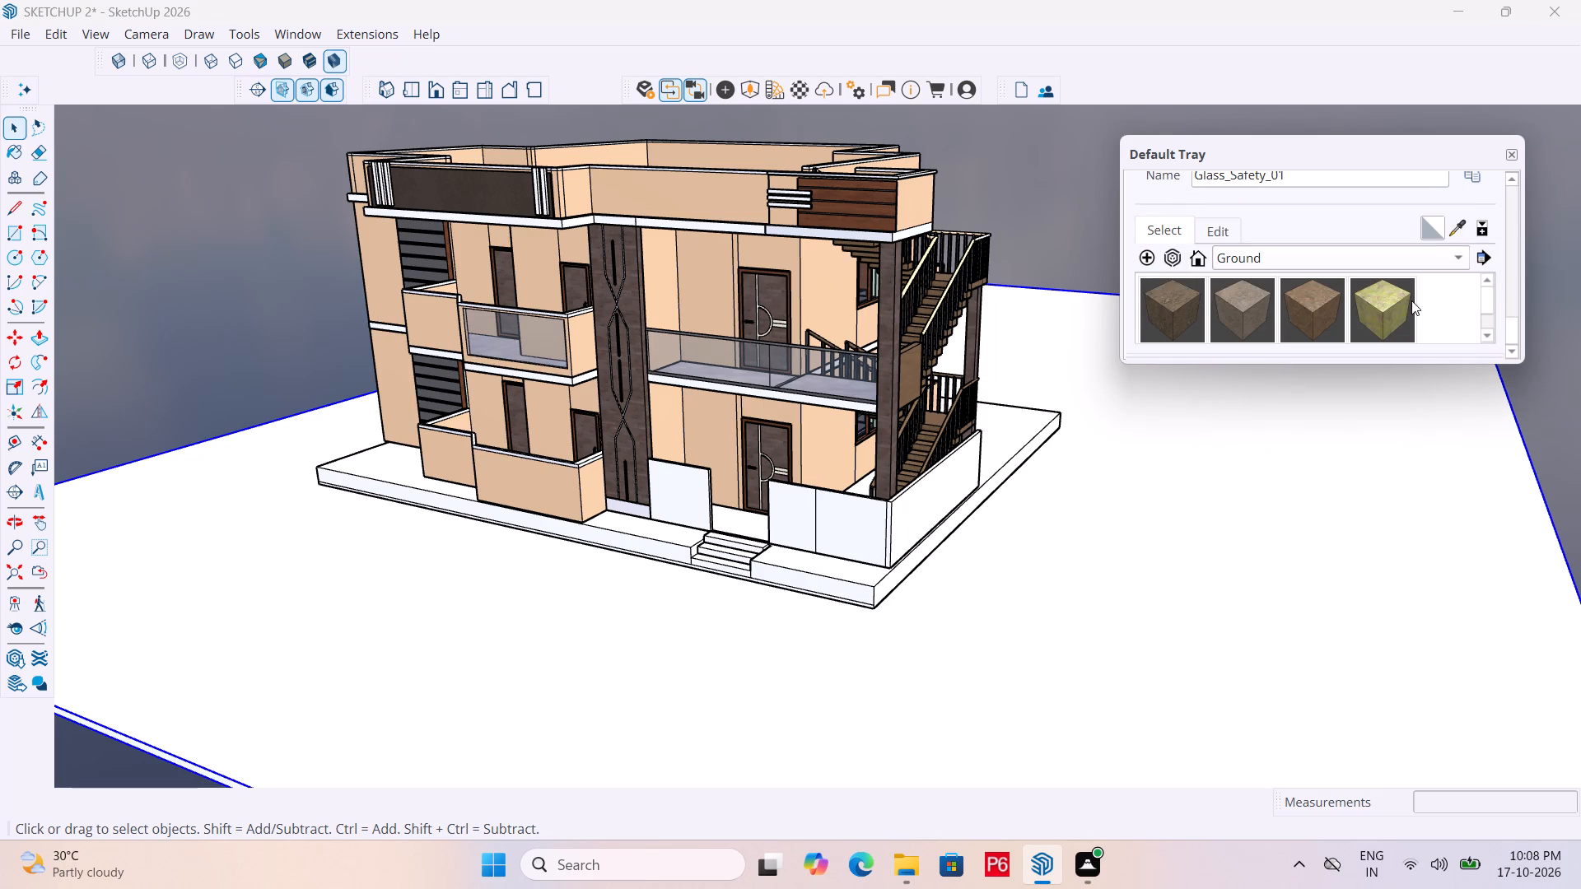
pyautogui.click(1392, 306)
pyautogui.click(1233, 442)
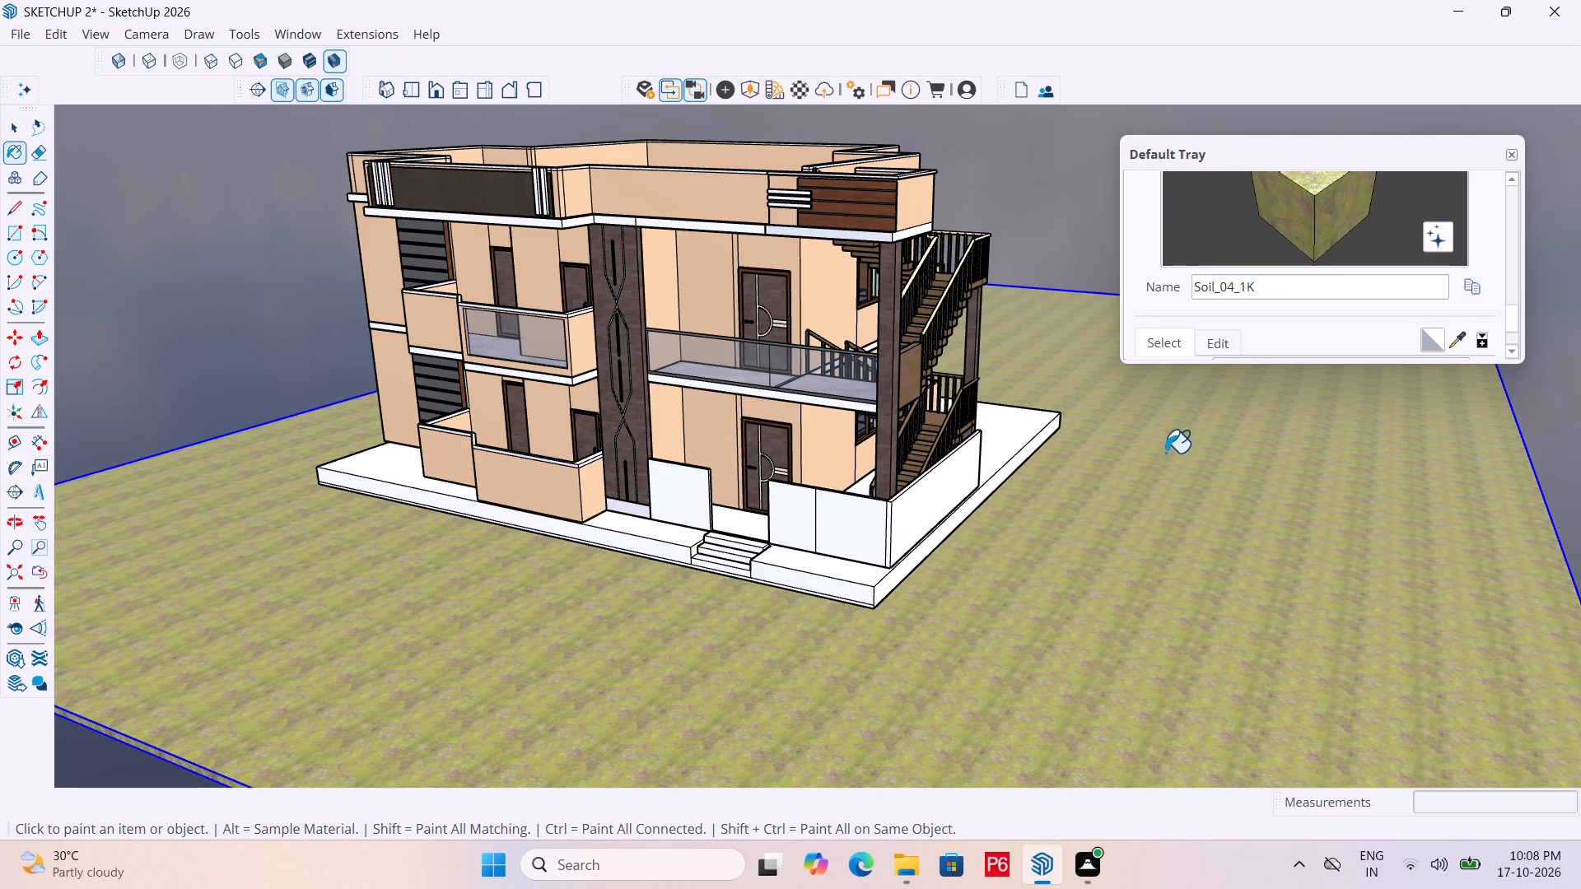
pyautogui.scroll(-5, 1067, 412)
pyautogui.middleClick(1049, 379)
pyautogui.press('space')
# Open the ground plate for editing and pull its end face on the beige balcony wall's side outward about 103' 5".
pyautogui.moveTo(464, 458); pyautogui.dragTo(507, 473, button='middle')
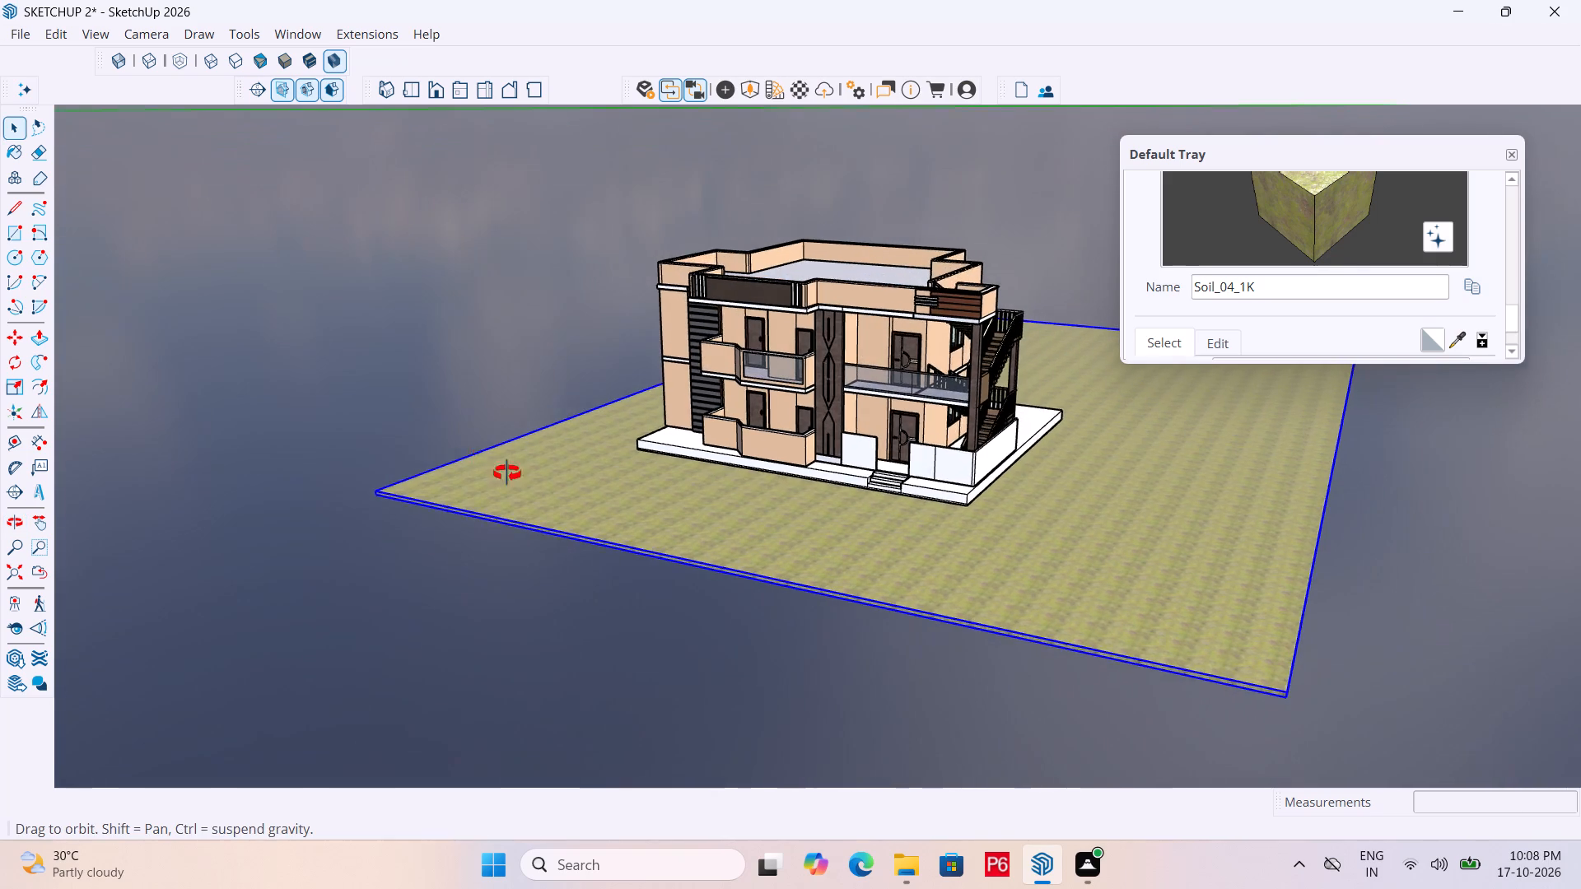
pyautogui.moveTo(507, 473); pyautogui.dragTo(1350, 498, button='middle')
pyautogui.scroll(12, 979, 622)
pyautogui.moveTo(926, 645); pyautogui.dragTo(906, 566, button='middle')
pyautogui.click(960, 492)
pyautogui.doubleClick(962, 491)
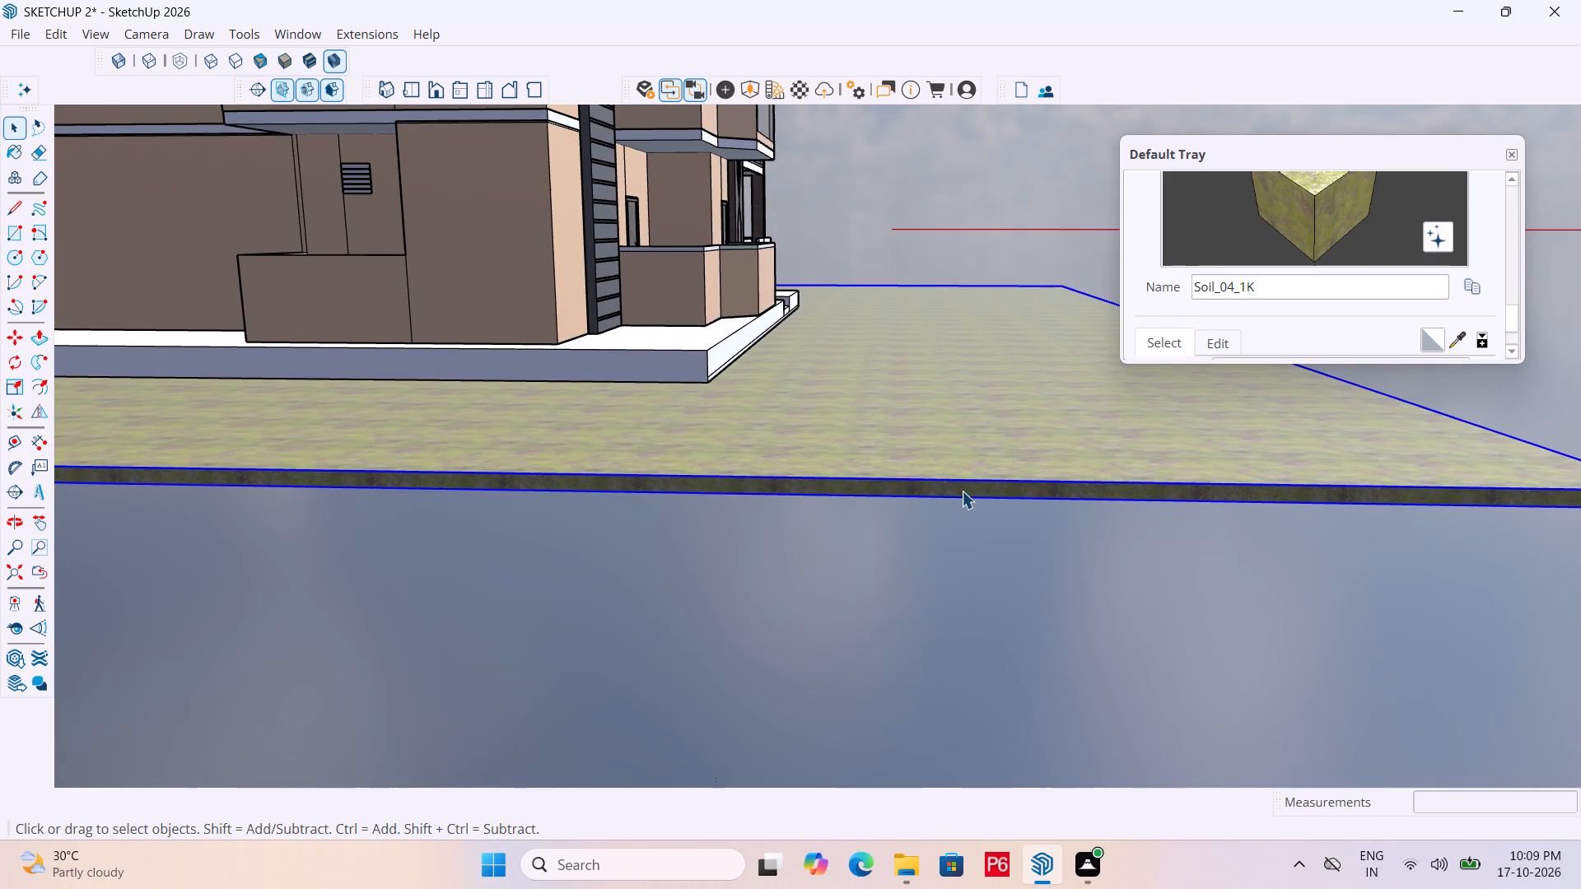
pyautogui.click(930, 486)
pyautogui.press('p')
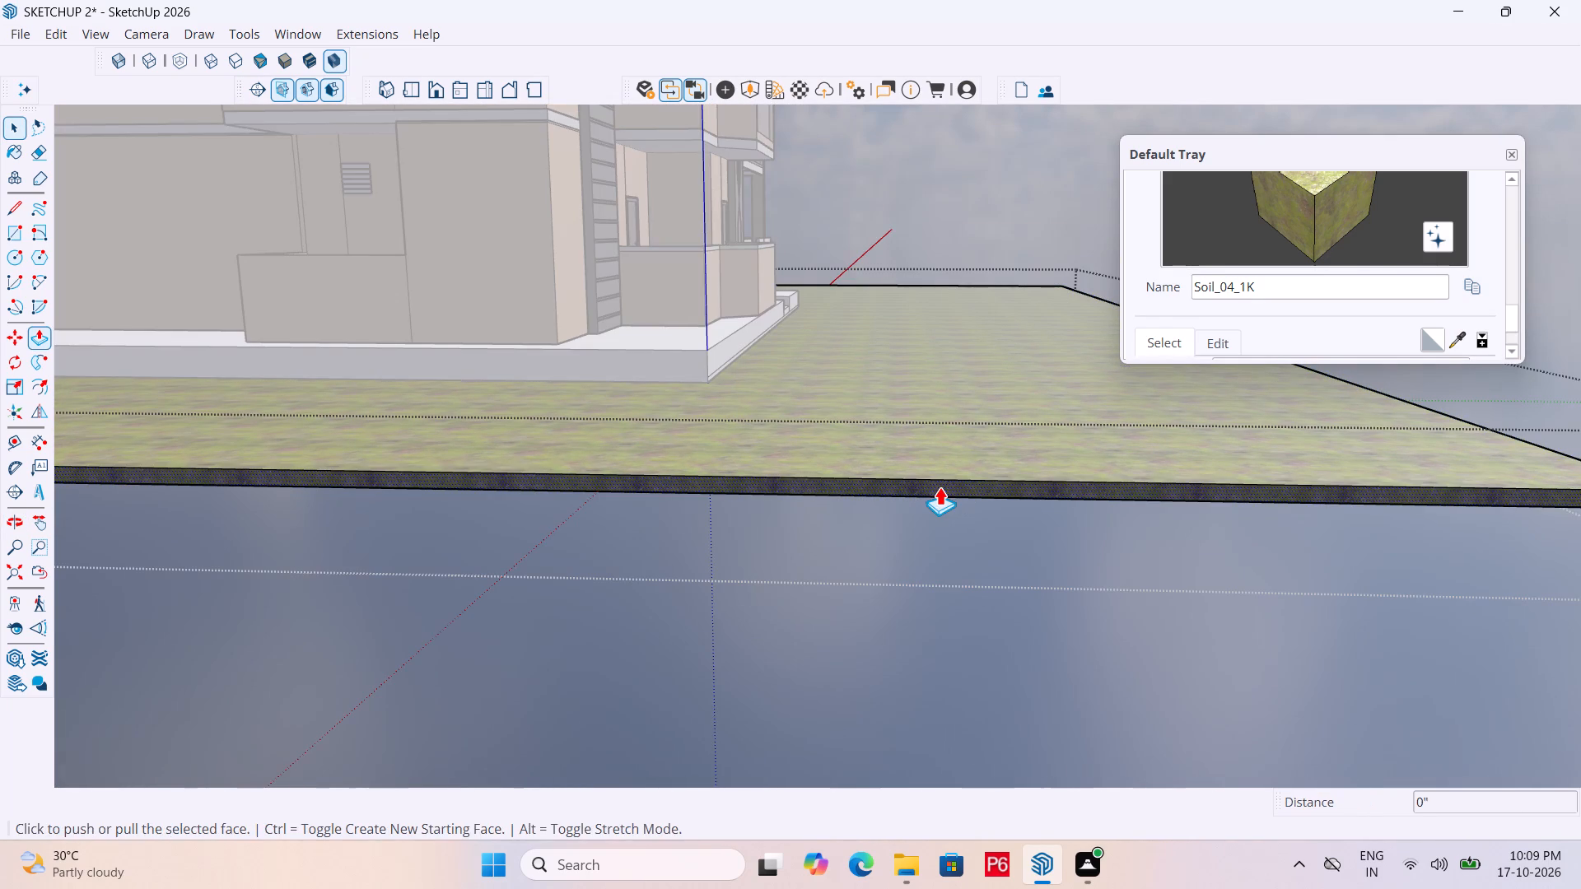
pyautogui.click(940, 486)
pyautogui.scroll(-6, 810, 528)
pyautogui.scroll(-11, 707, 464)
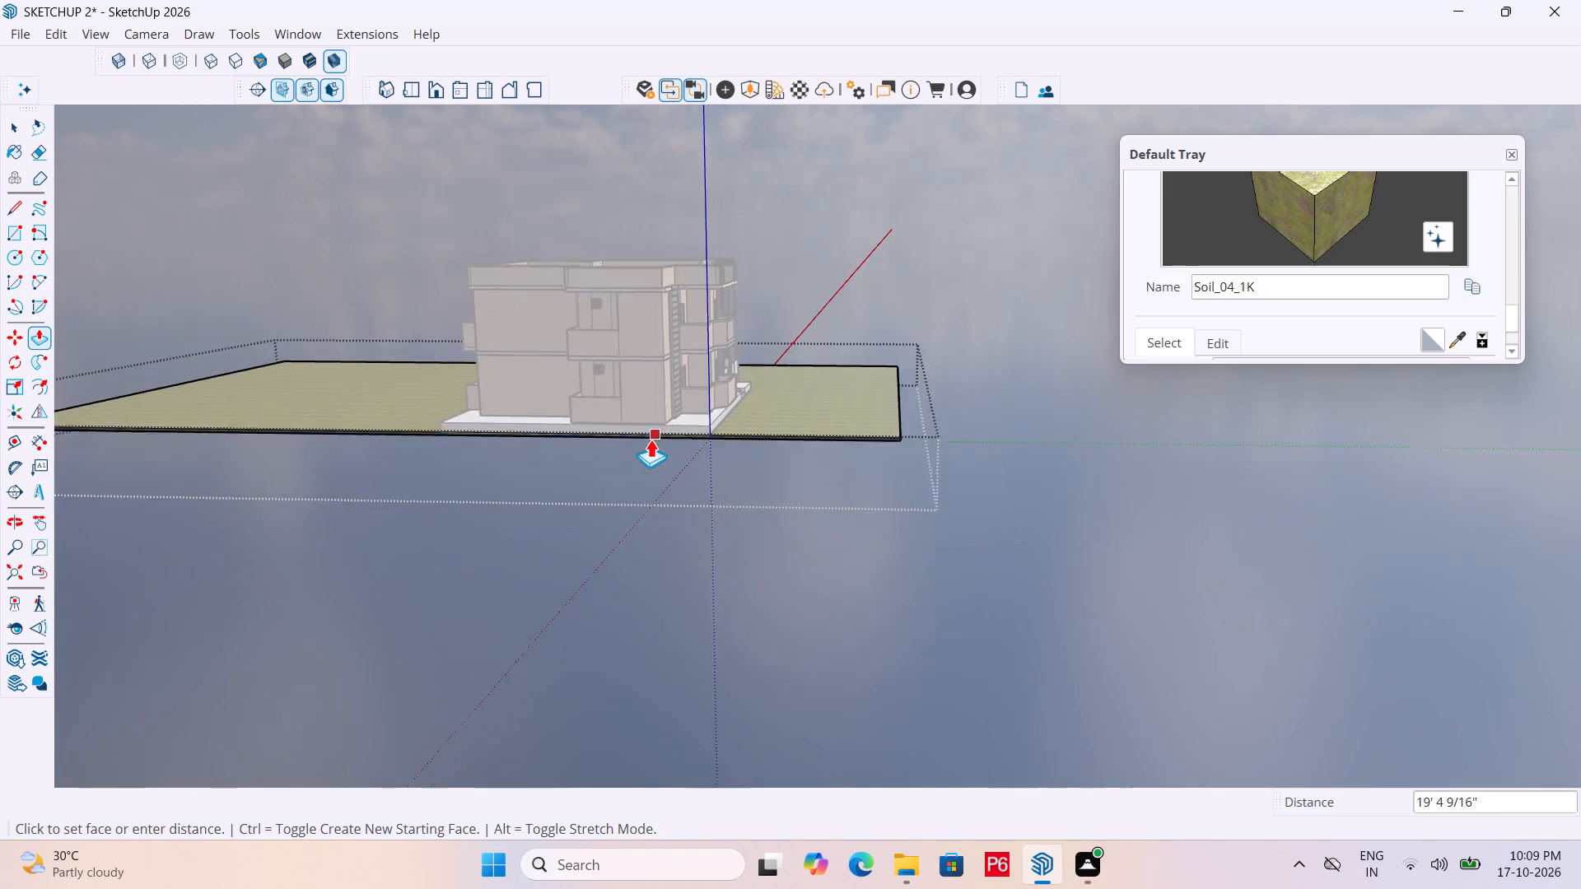
pyautogui.scroll(-2, 651, 439)
pyautogui.click(467, 591)
# Pull the ground plate's long side face in front of the house outward about 26' 8".
pyautogui.moveTo(877, 531); pyautogui.dragTo(557, 500, button='middle')
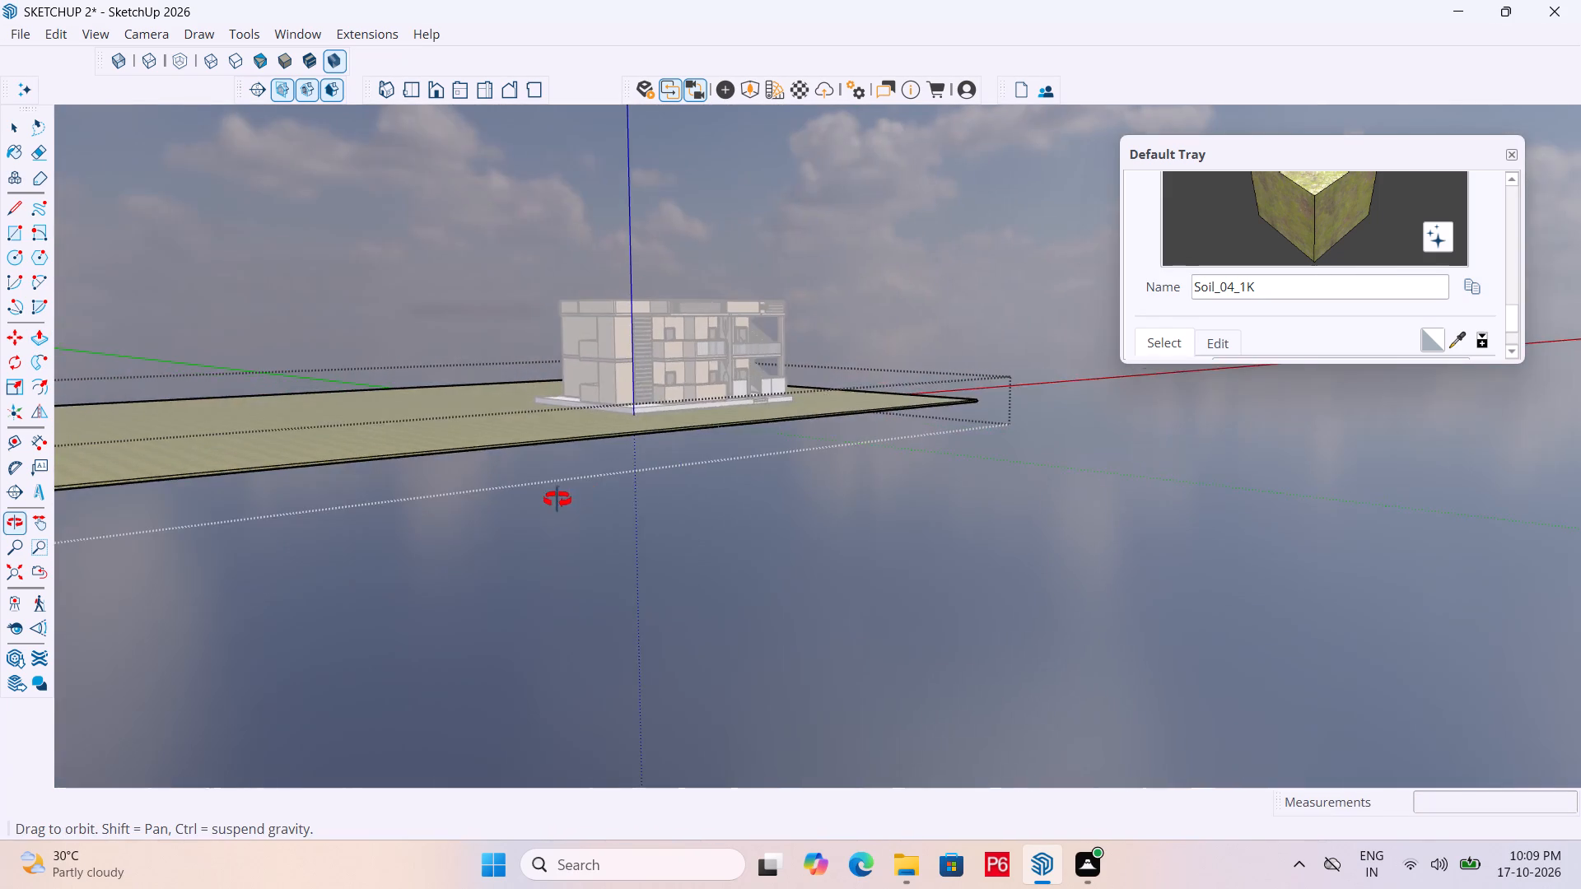
pyautogui.moveTo(557, 500); pyautogui.dragTo(637, 454, button='middle')
pyautogui.scroll(4, 571, 494)
pyautogui.moveTo(649, 450); pyautogui.dragTo(688, 432, button='middle')
pyautogui.moveTo(781, 357); pyautogui.dragTo(714, 499, button='middle')
pyautogui.scroll(11, 657, 459)
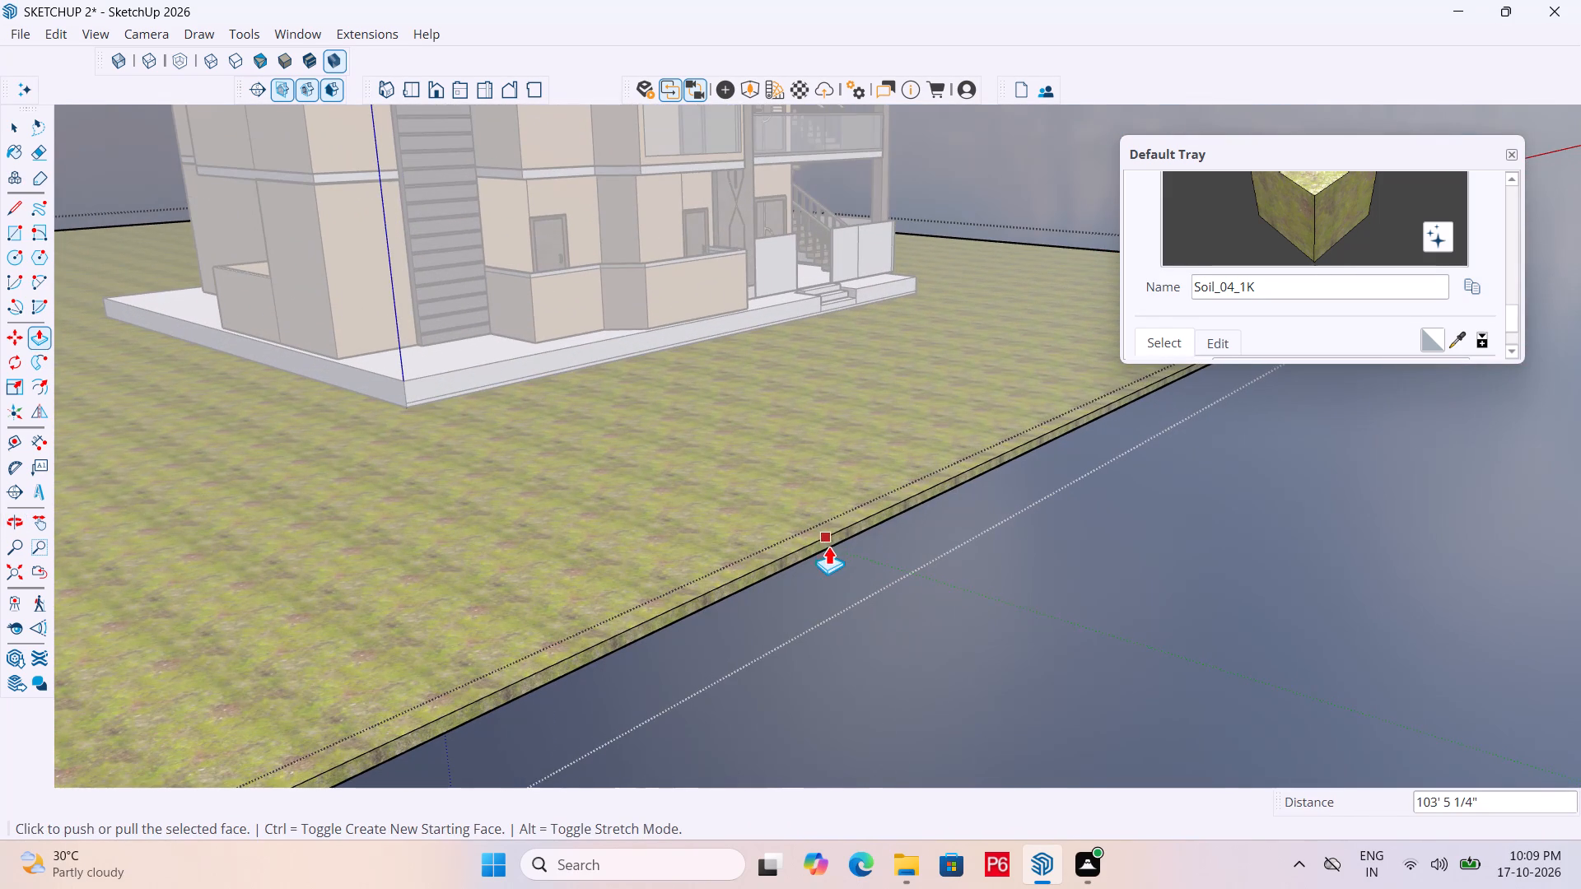
pyautogui.scroll(1, 825, 558)
pyautogui.press('p')
pyautogui.press('space')
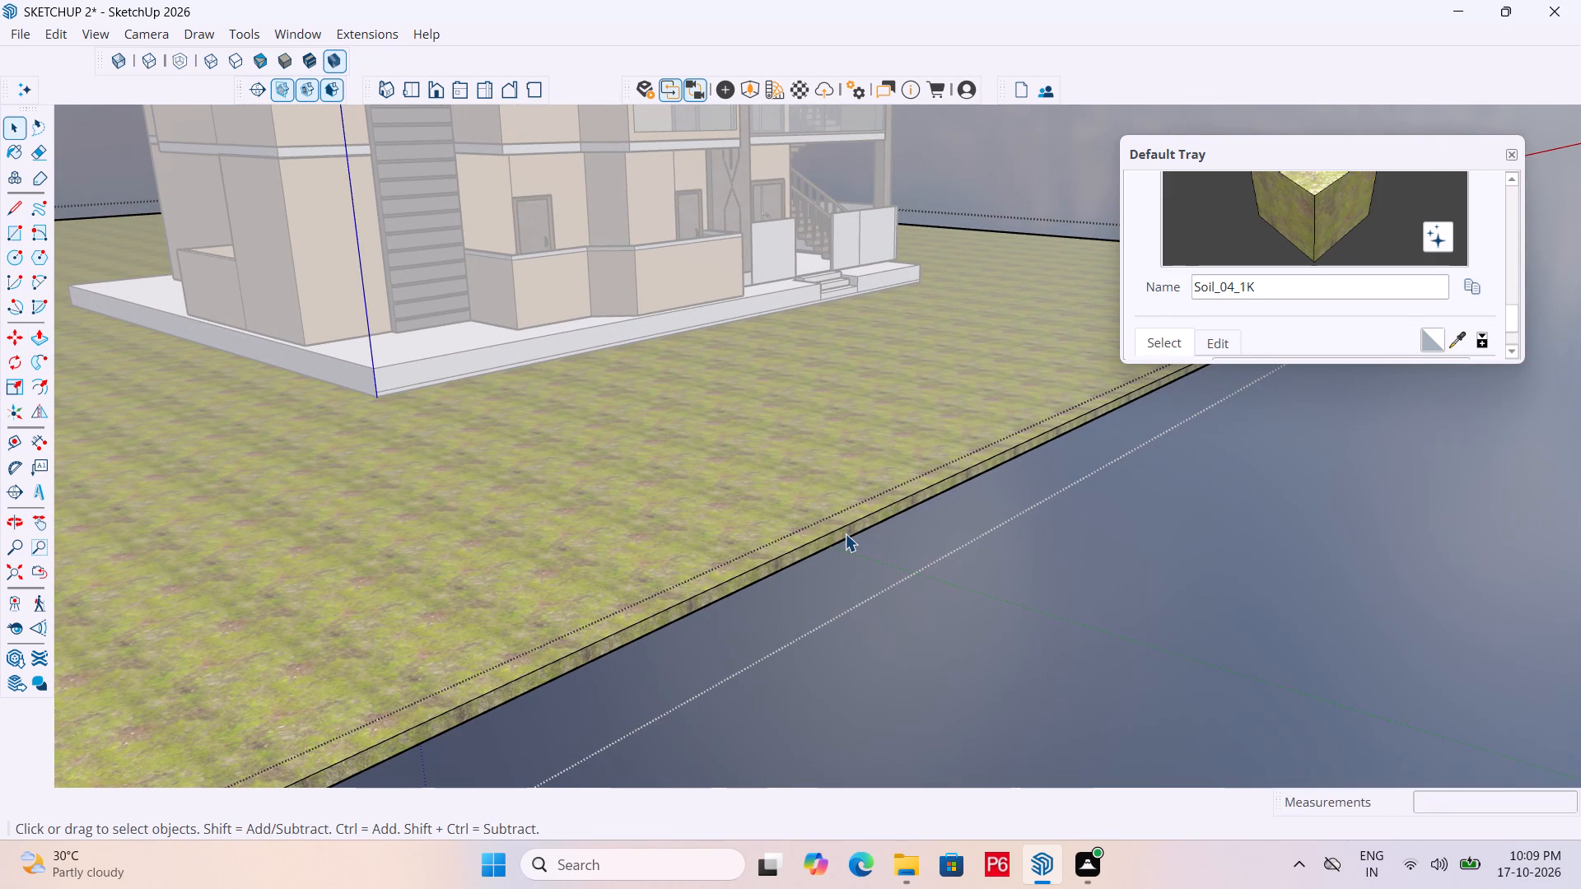
pyautogui.click(845, 533)
pyautogui.press('p')
pyautogui.click(859, 518)
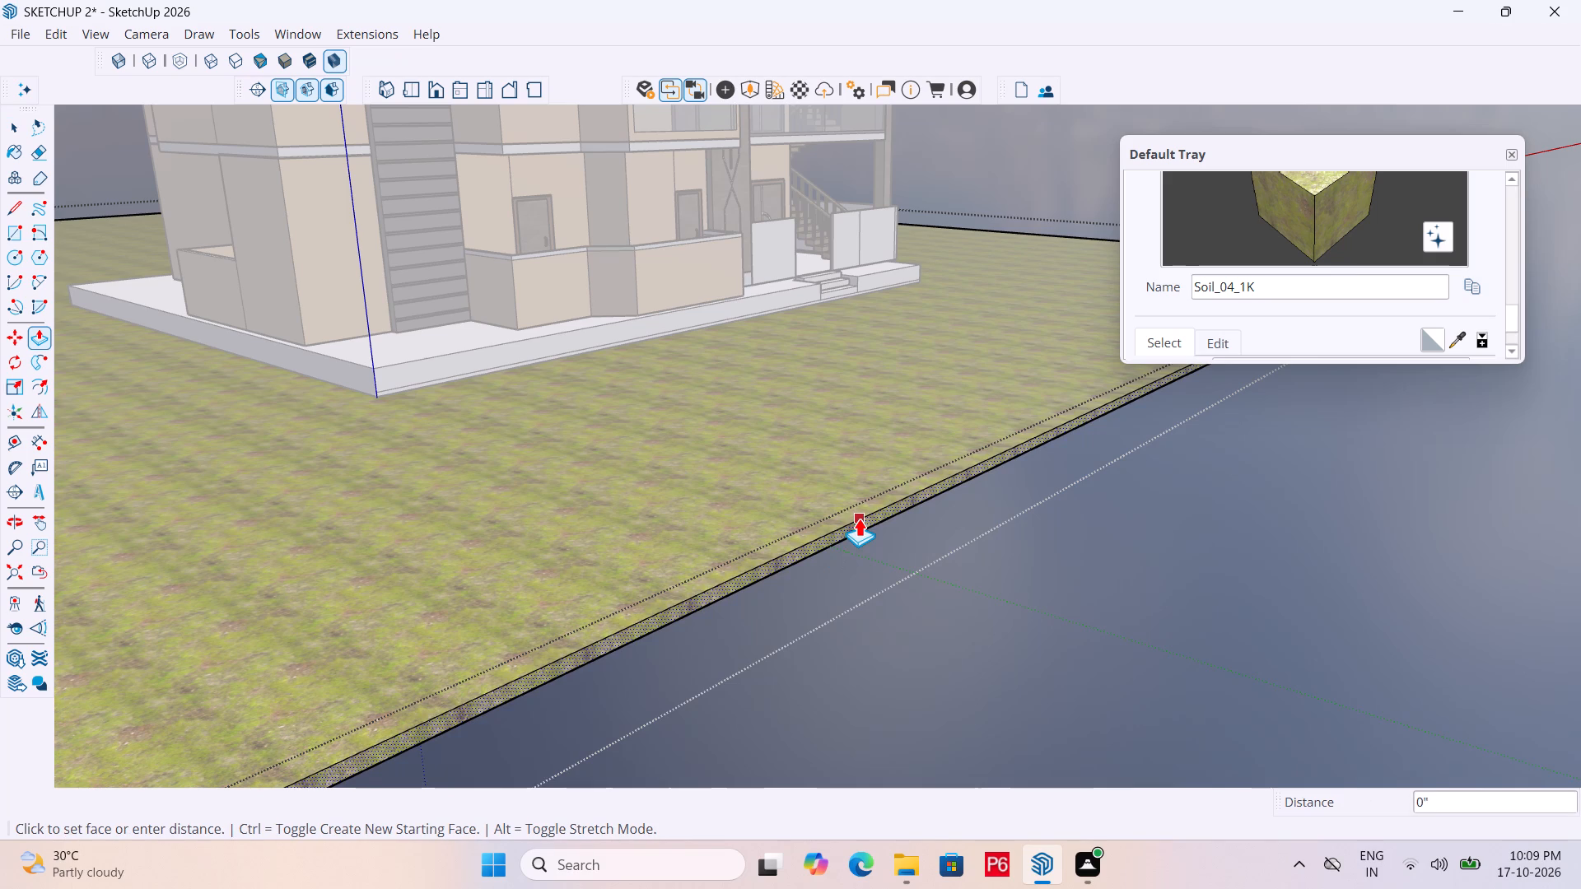
pyautogui.scroll(-7, 952, 500)
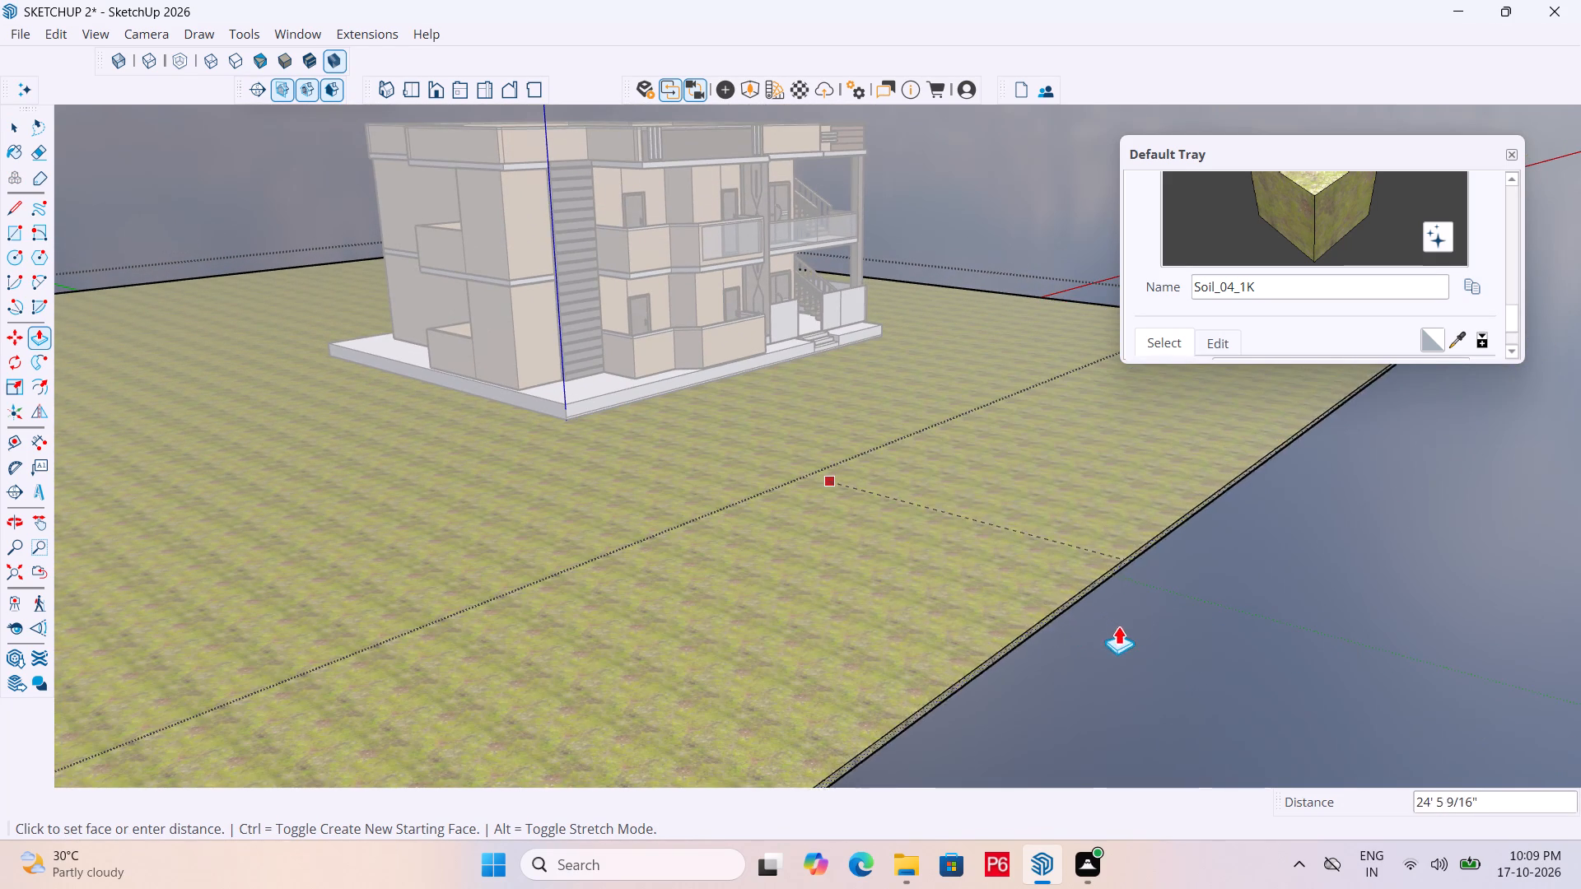
pyautogui.click(1142, 639)
# Pull the ground plate's end face on the house's open-staircase side outward about 34'.
pyautogui.moveTo(1317, 497); pyautogui.dragTo(343, 492, button='middle')
pyautogui.scroll(6, 795, 506)
pyautogui.moveTo(816, 505); pyautogui.dragTo(985, 469, button='middle')
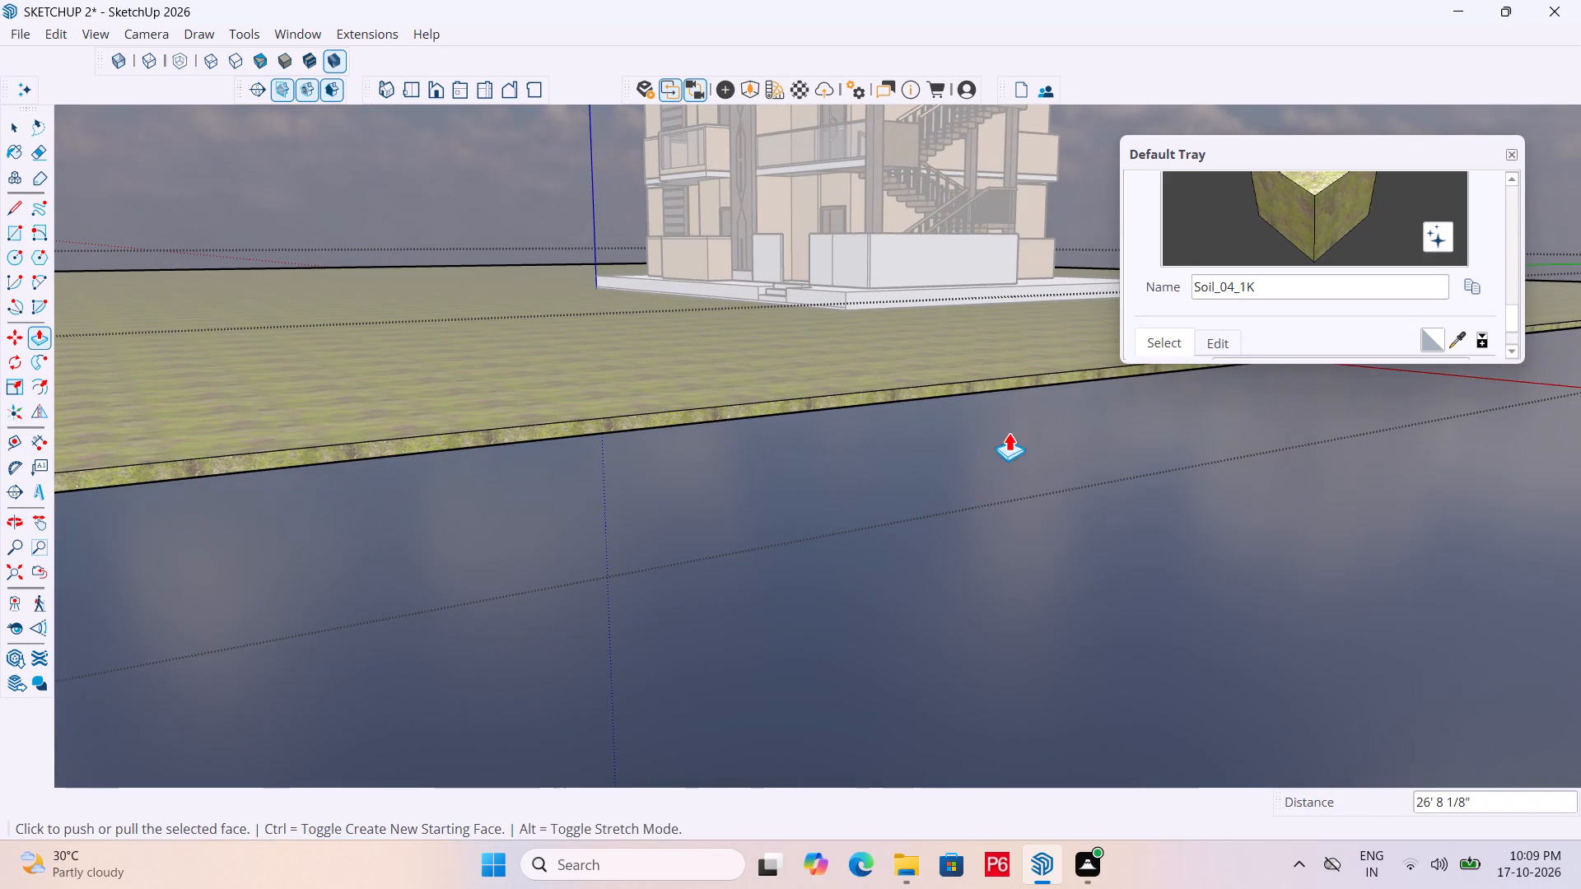
pyautogui.press('space')
pyautogui.scroll(3, 978, 401)
pyautogui.click(975, 386)
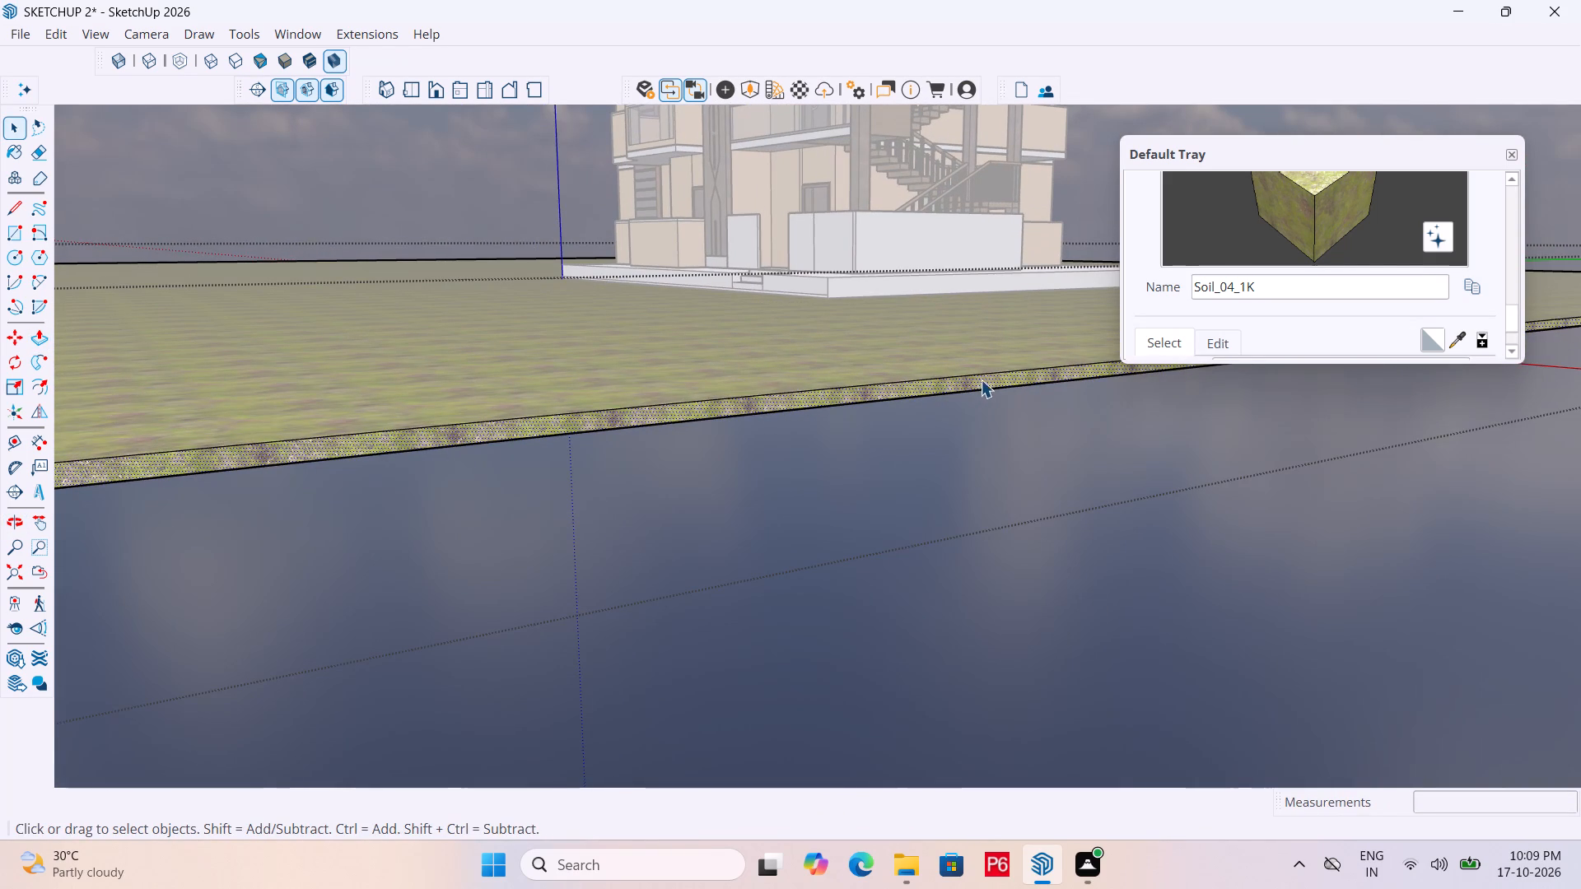
pyautogui.press('p')
pyautogui.click(982, 371)
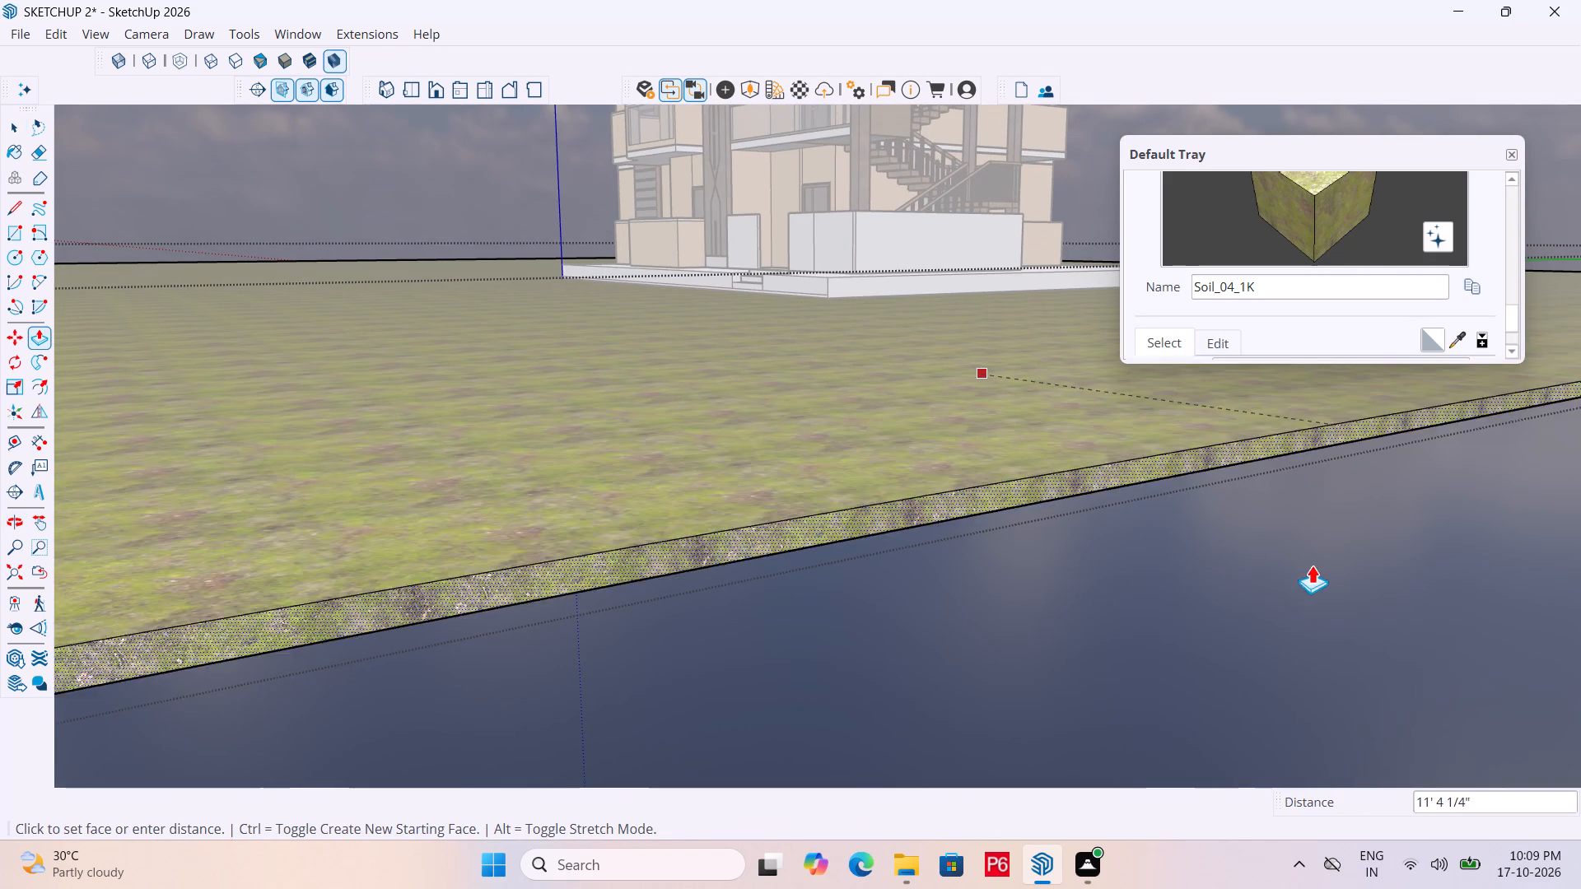
pyautogui.scroll(-7, 982, 504)
pyautogui.scroll(-8, 763, 460)
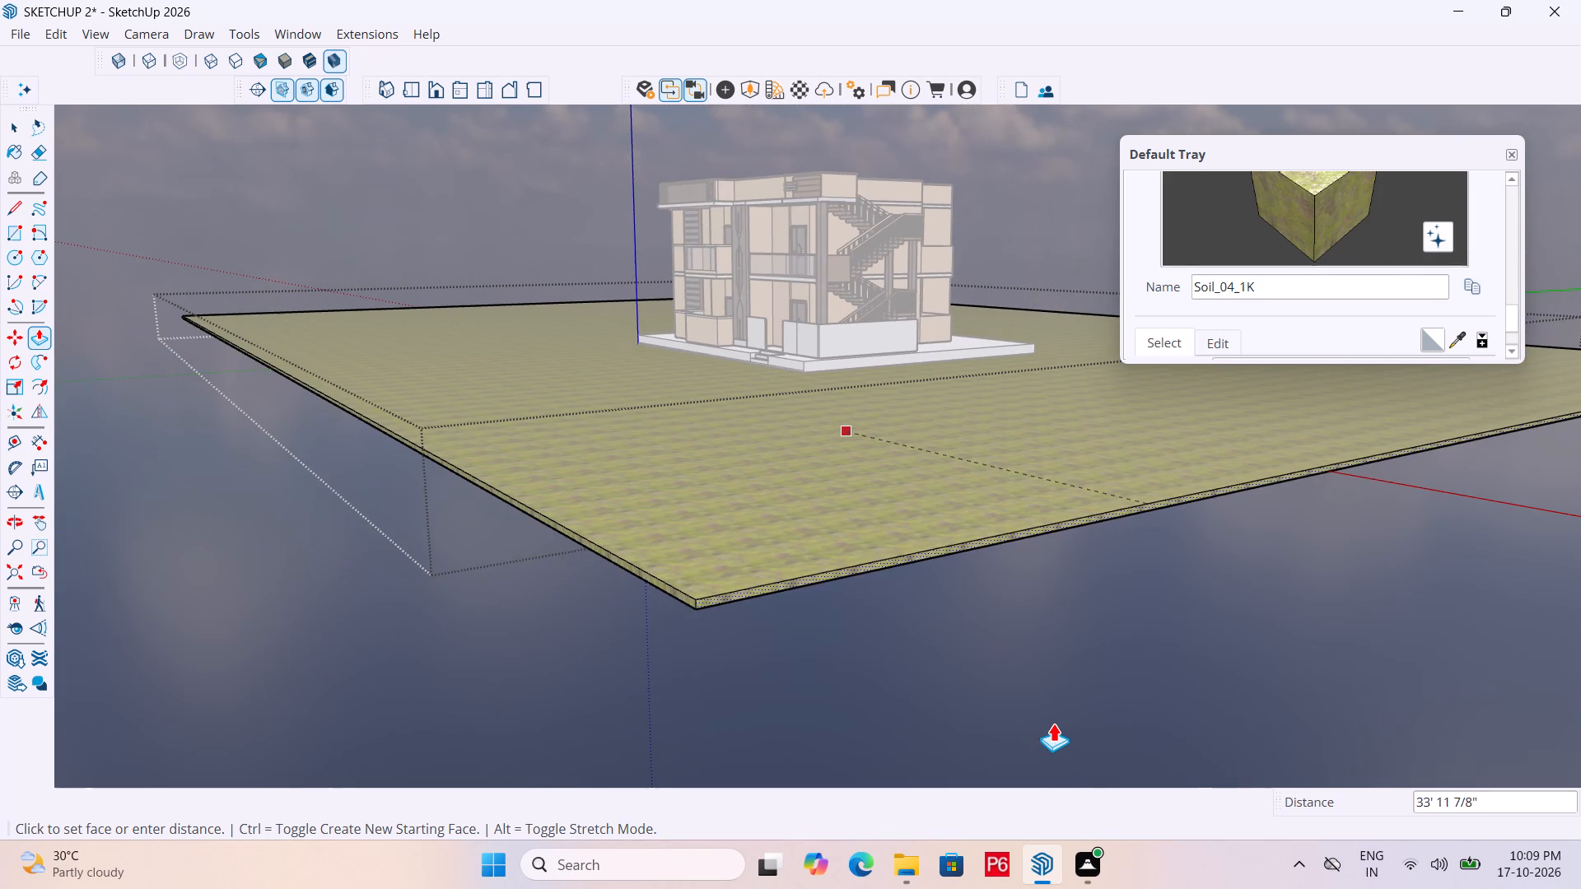
pyautogui.moveTo(1055, 722); pyautogui.dragTo(1042, 705)
# Pull the plate's end face on the open-staircase side outward a further 68' 2" or so.
pyautogui.scroll(-6, 548, 398)
pyautogui.moveTo(776, 379); pyautogui.dragTo(1279, 577, button='middle')
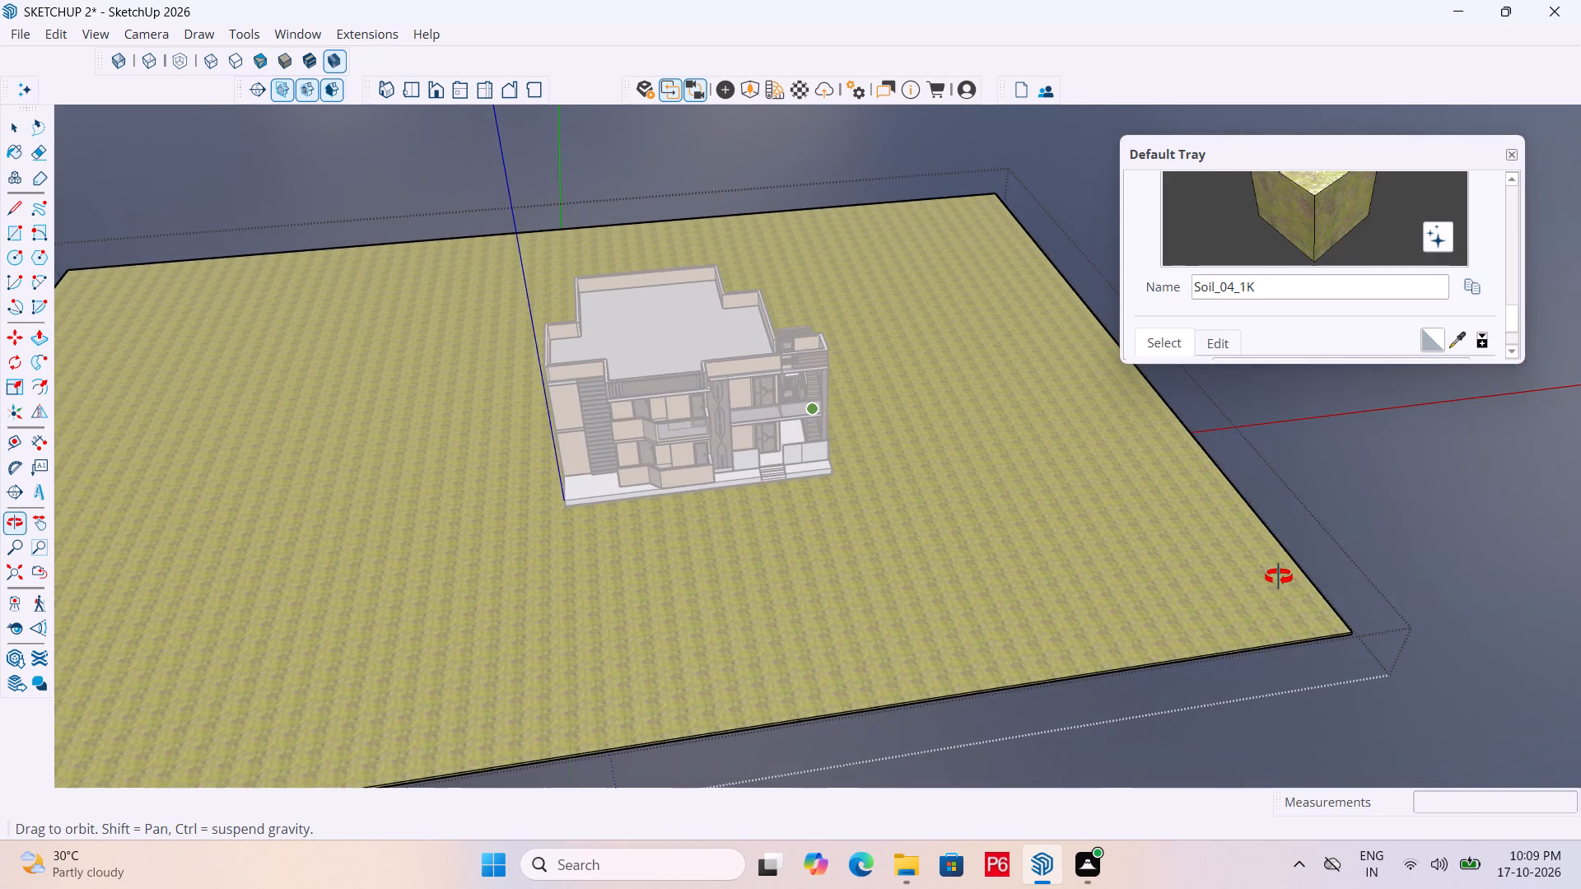
pyautogui.moveTo(1279, 577); pyautogui.dragTo(808, 498, button='middle')
pyautogui.scroll(6, 953, 631)
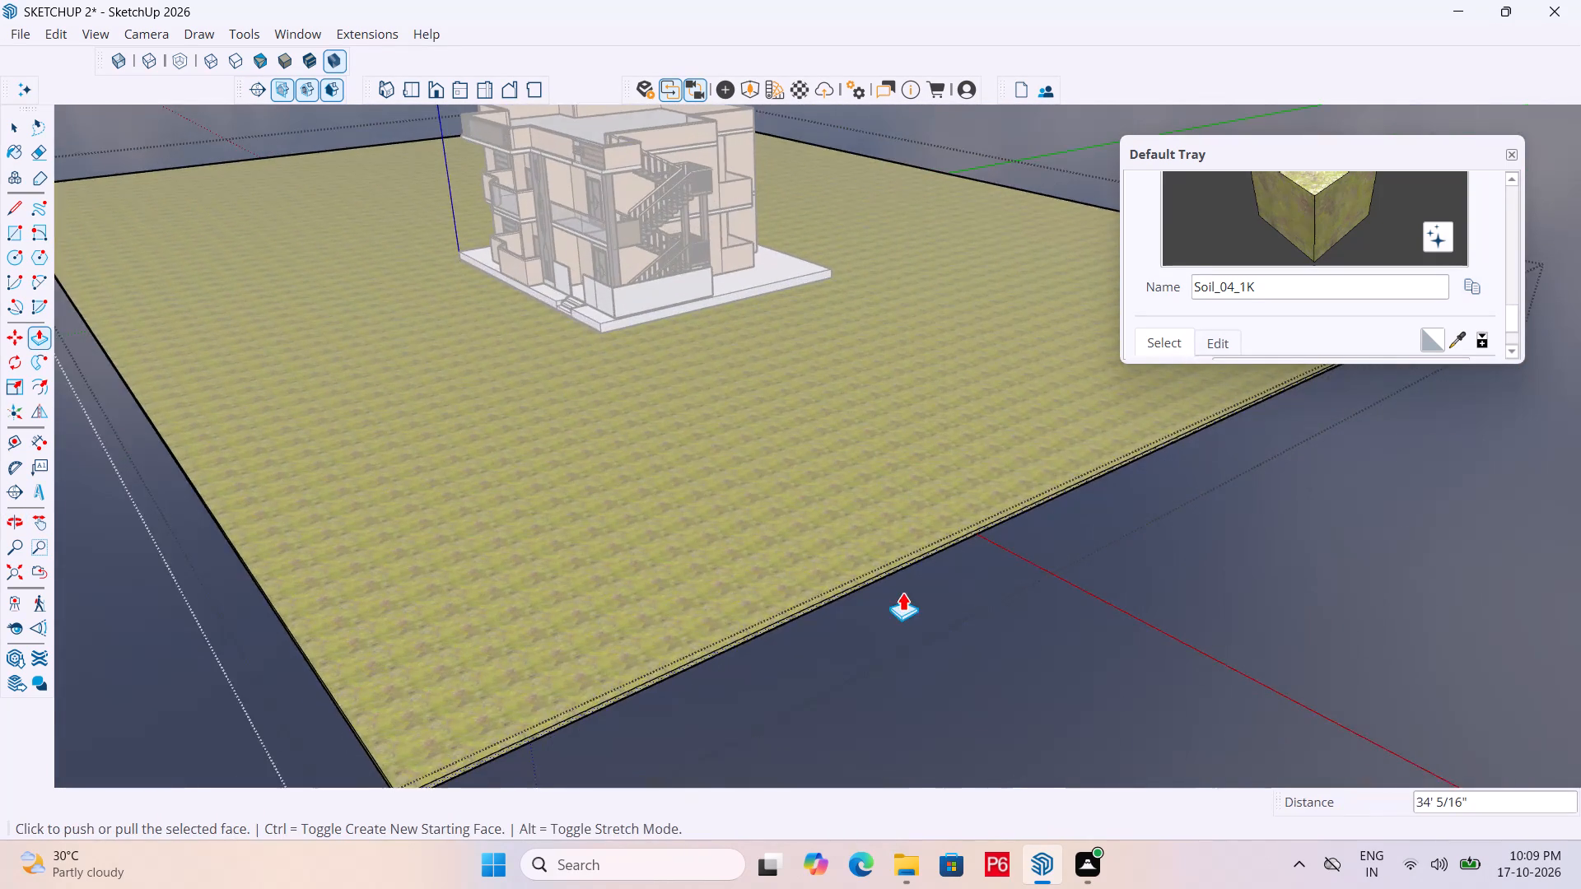
pyautogui.scroll(4, 902, 592)
pyautogui.middleClick(899, 590)
pyautogui.moveTo(874, 570); pyautogui.dragTo(828, 519, button='middle')
pyautogui.scroll(1, 811, 503)
pyautogui.scroll(6, 799, 356)
pyautogui.moveTo(801, 356); pyautogui.dragTo(833, 390, button='middle')
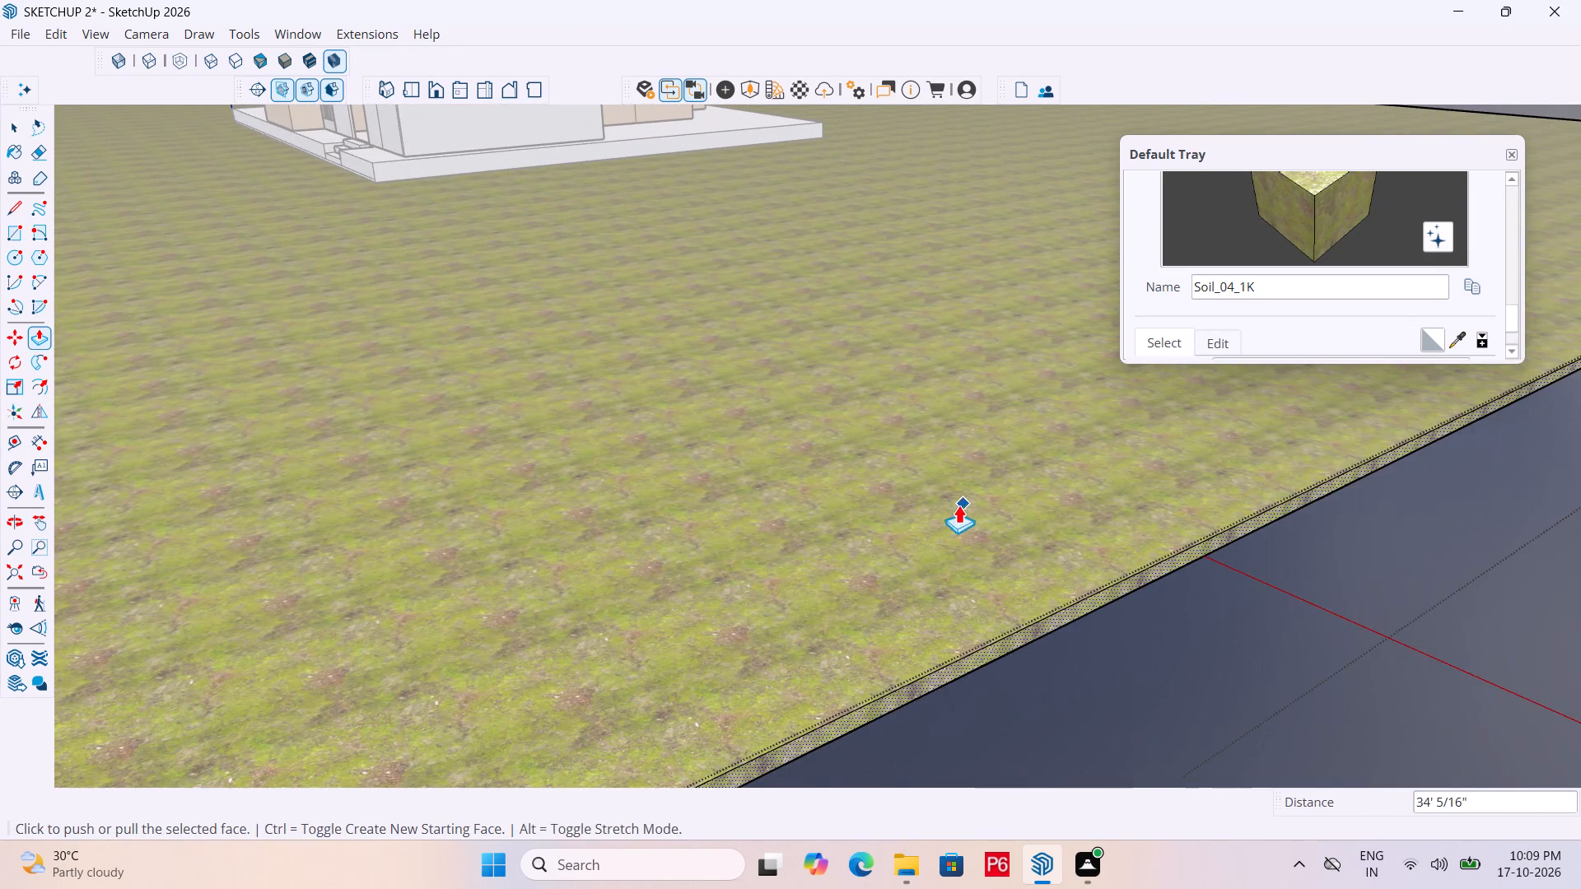
pyautogui.scroll(-1, 872, 455)
pyautogui.moveTo(863, 446); pyautogui.dragTo(821, 391, button='middle')
pyautogui.click(939, 574)
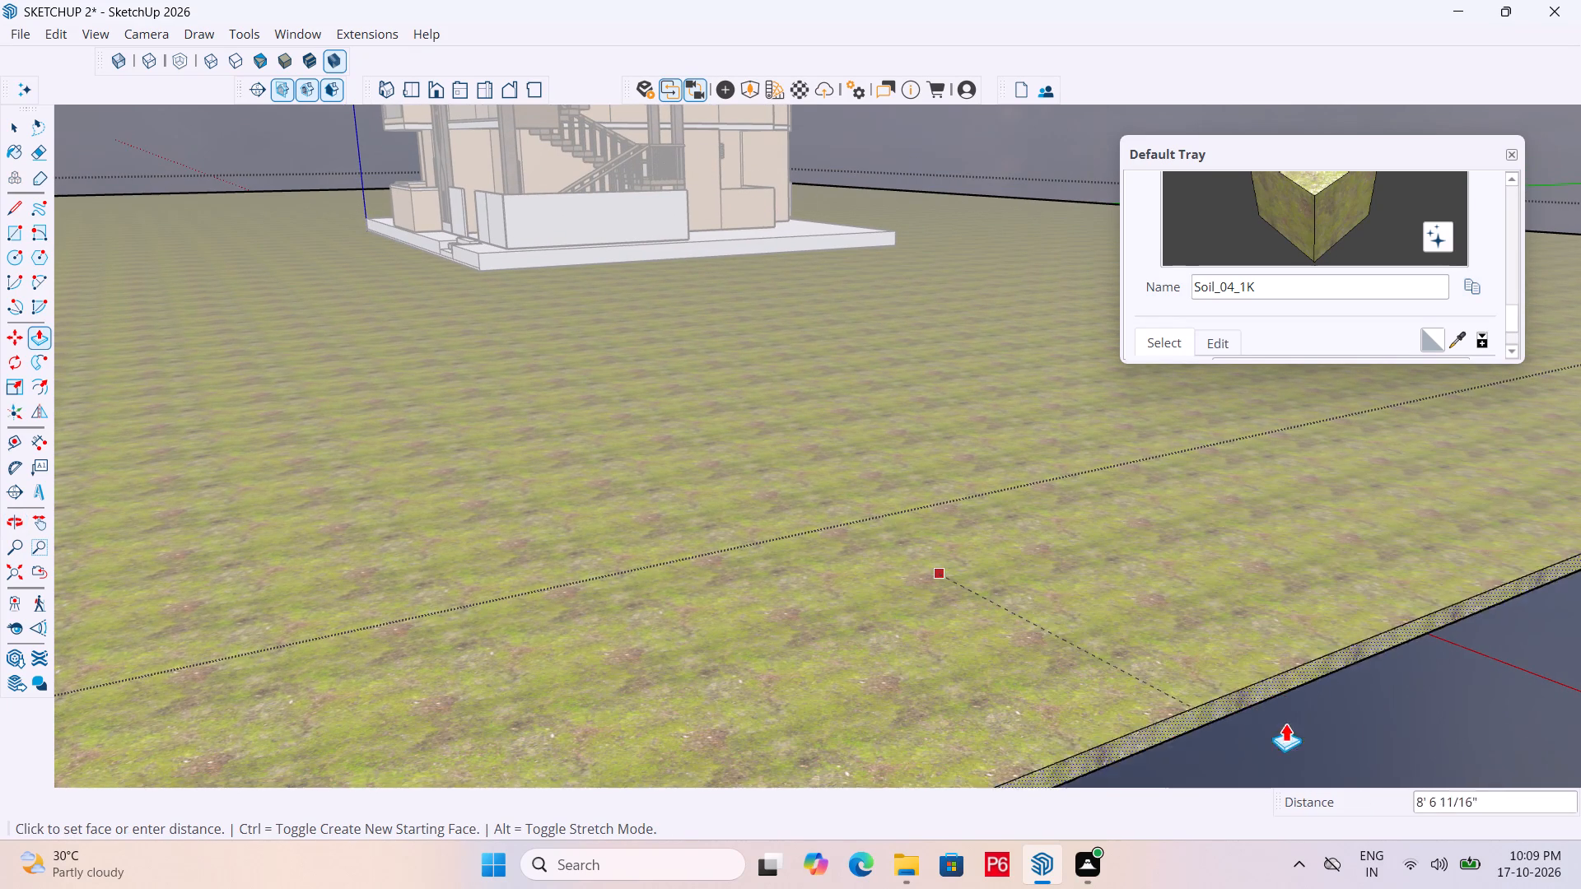
pyautogui.scroll(-7, 1182, 644)
pyautogui.scroll(-7, 648, 218)
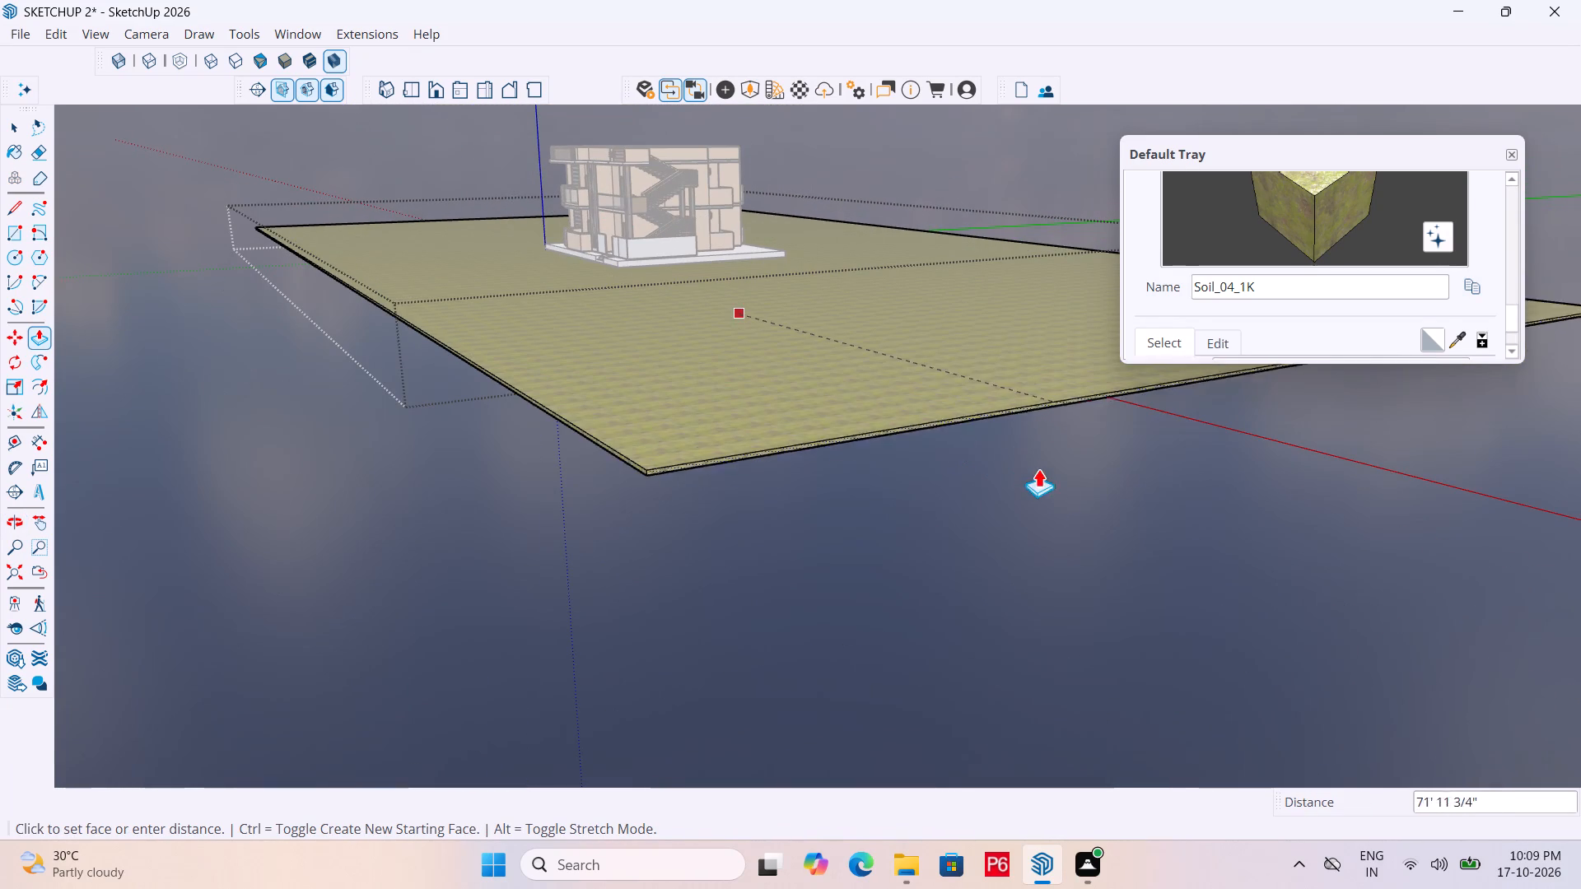
pyautogui.click(971, 507)
# Pull the ground plate's side face behind the house outward about 86' 8" and finish editing the plate.
pyautogui.moveTo(799, 446); pyautogui.dragTo(287, 482, button='middle')
pyautogui.scroll(-5, 605, 471)
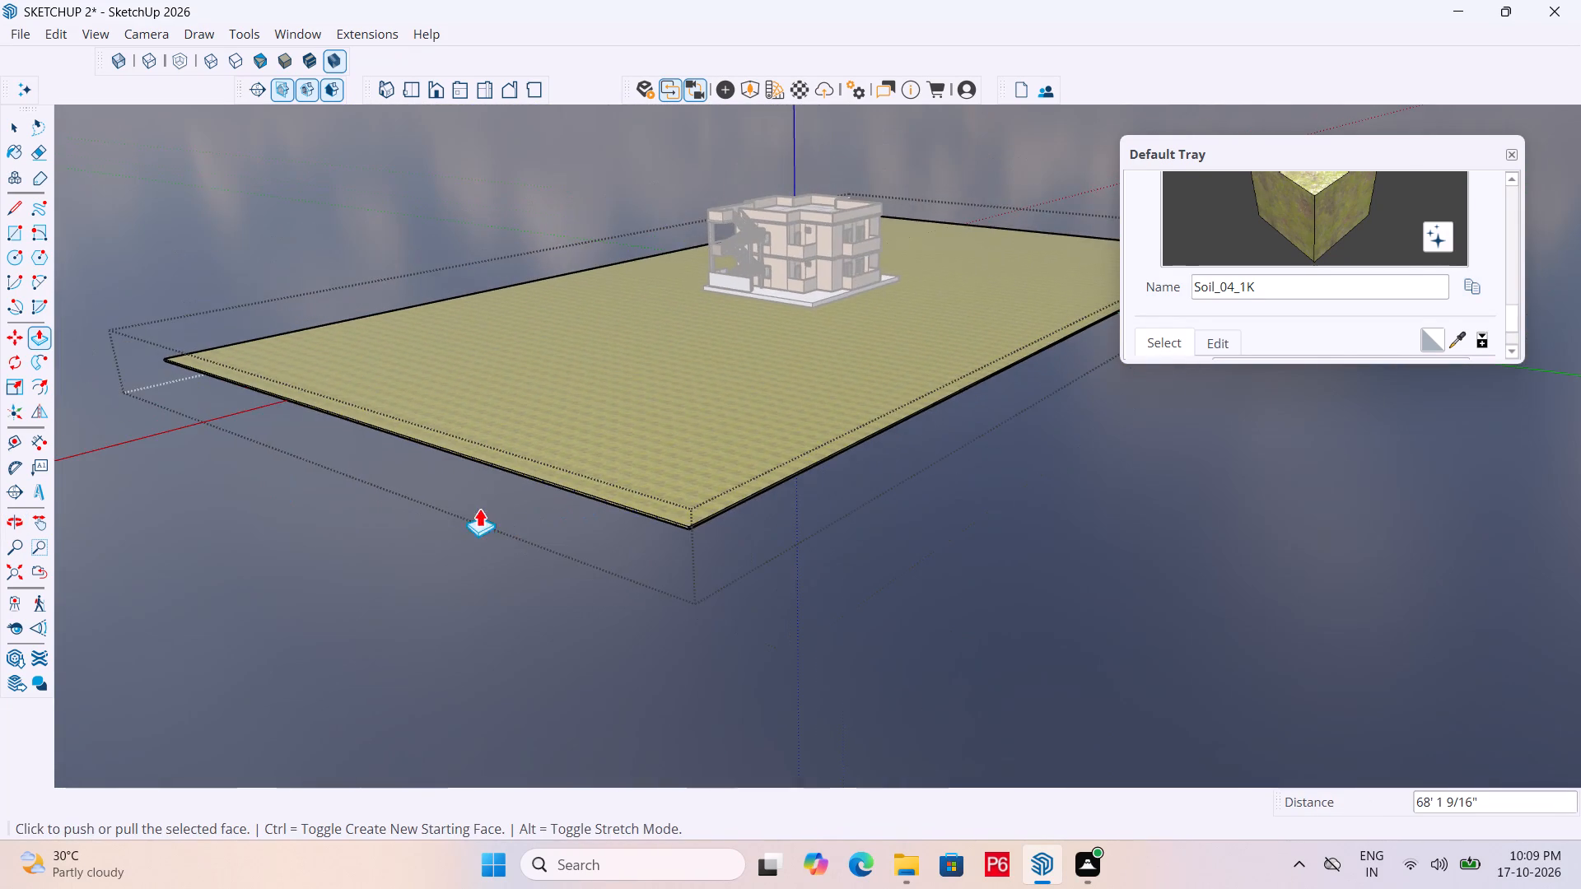
pyautogui.scroll(17, 977, 408)
pyautogui.moveTo(939, 375); pyautogui.dragTo(934, 366, button='middle')
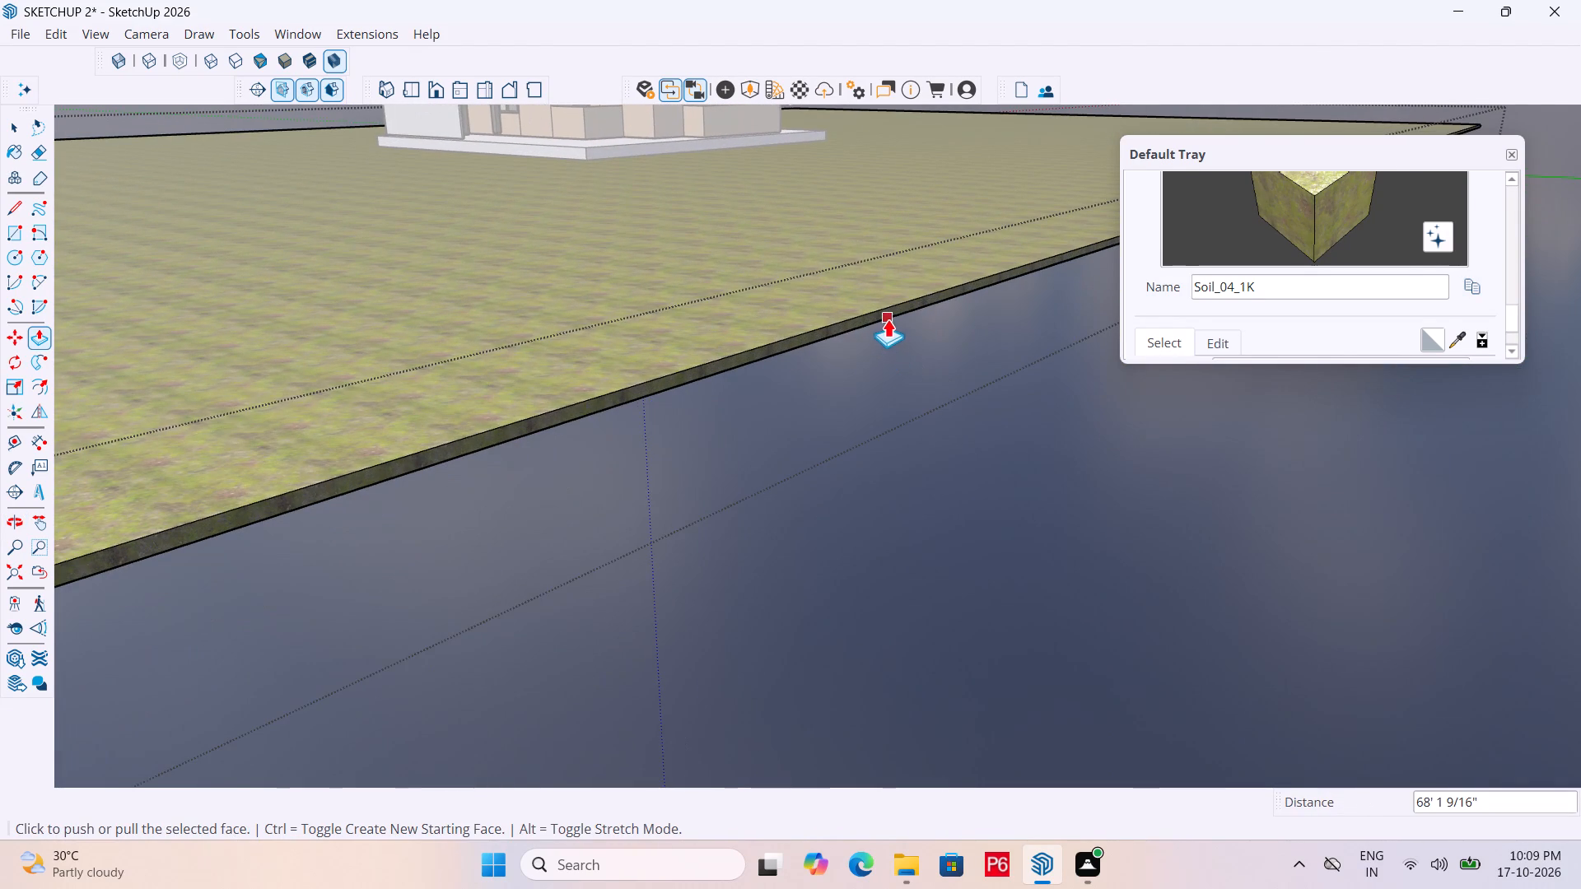
pyautogui.scroll(5, 888, 319)
pyautogui.press('space')
pyautogui.click(944, 293)
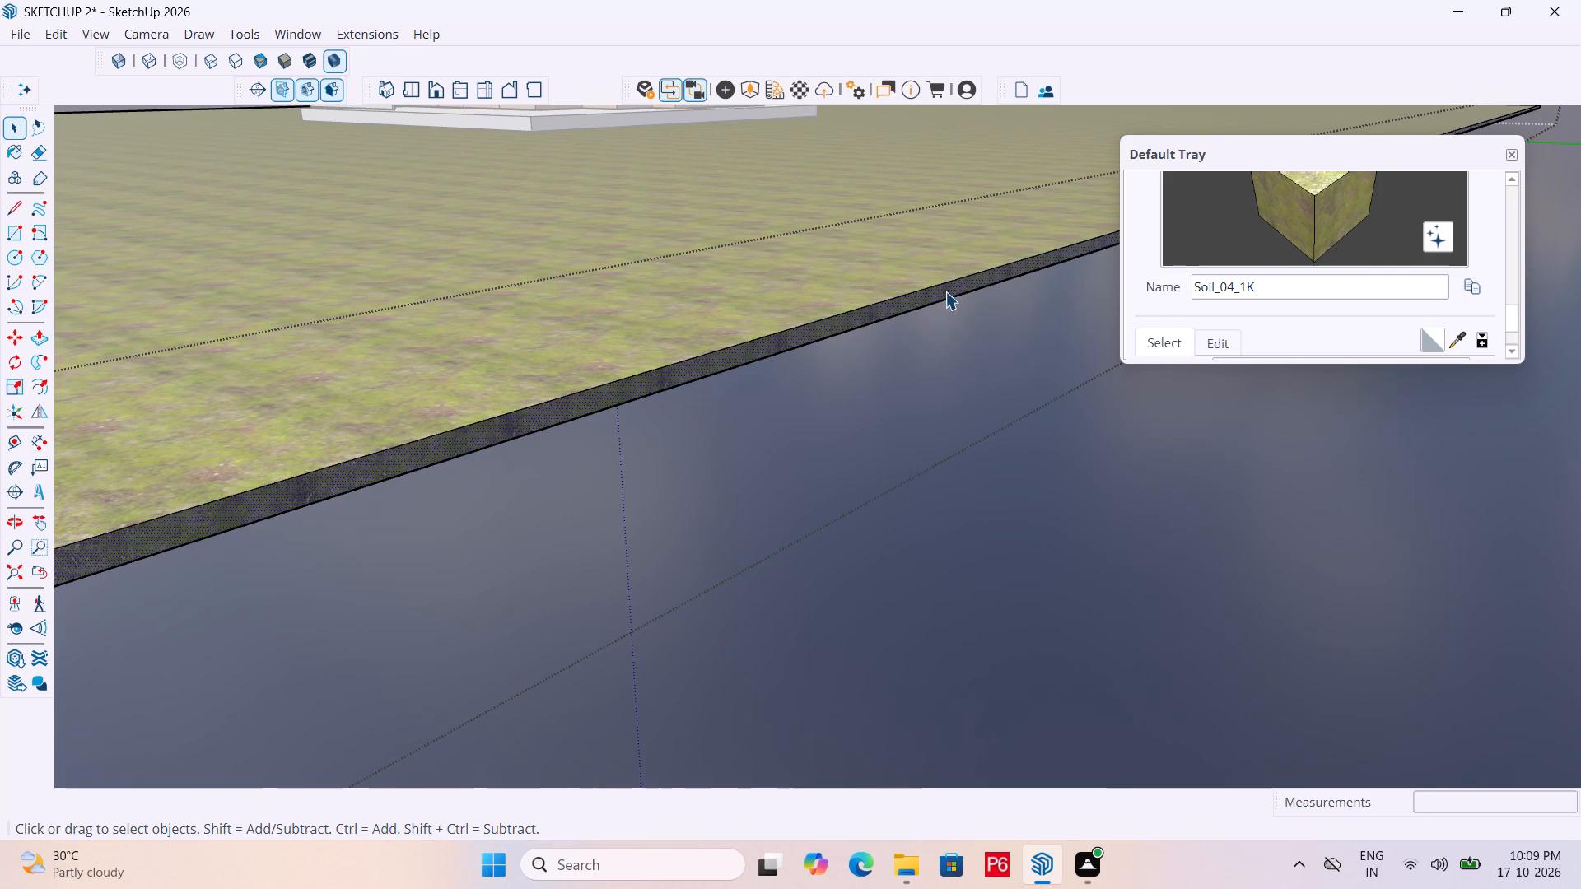
pyautogui.press('p')
pyautogui.moveTo(950, 286); pyautogui.dragTo(958, 286)
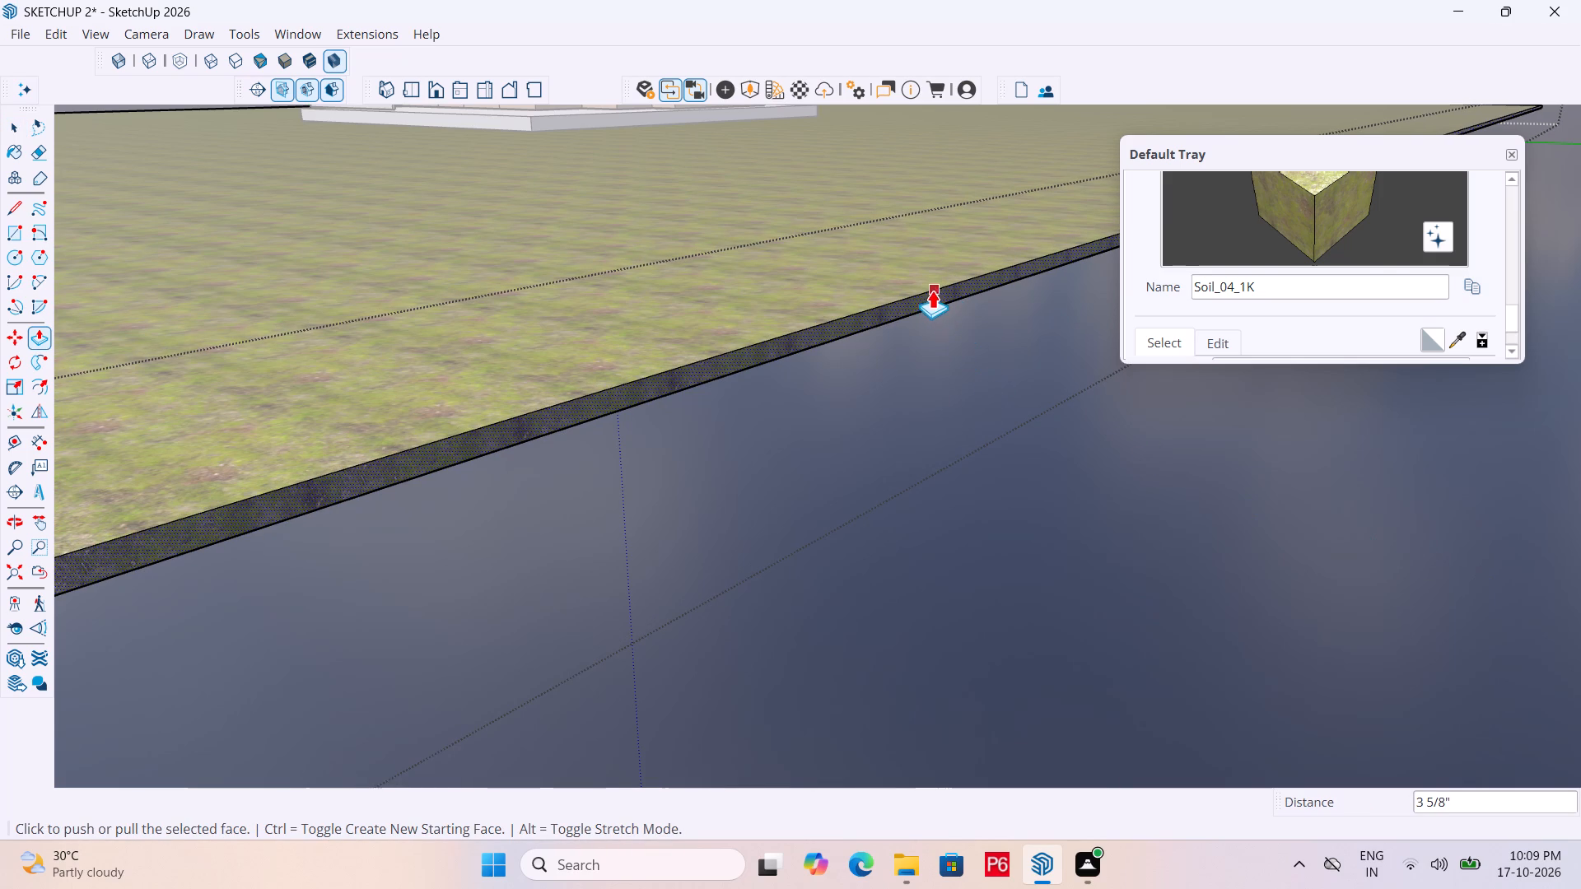
pyautogui.click(905, 300)
pyautogui.scroll(-7, 891, 415)
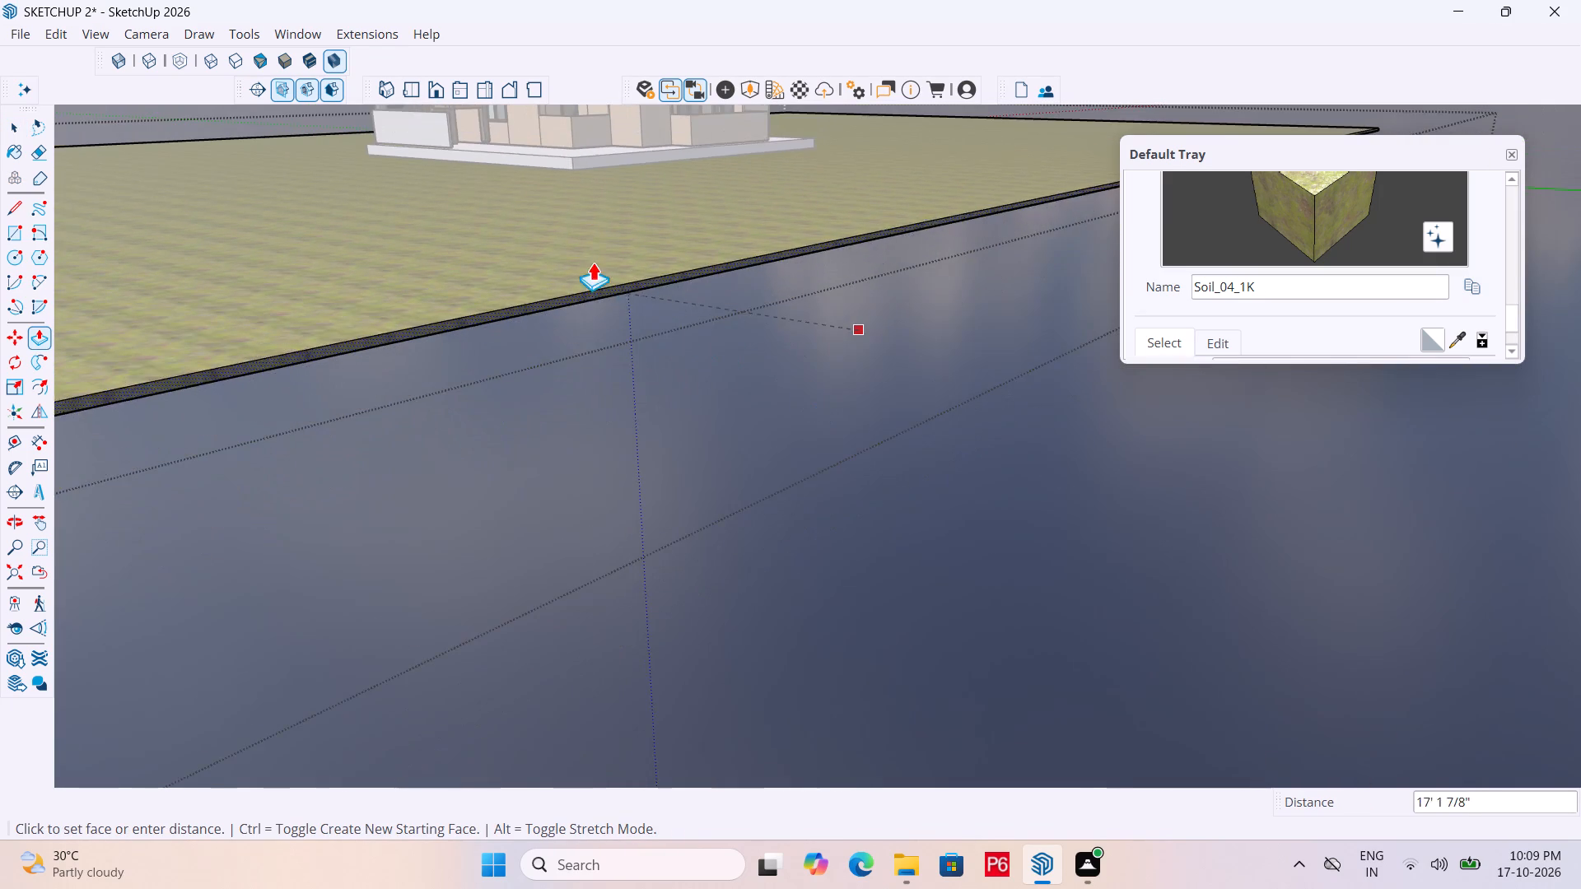
pyautogui.scroll(-6, 580, 247)
pyautogui.scroll(-13, 497, 212)
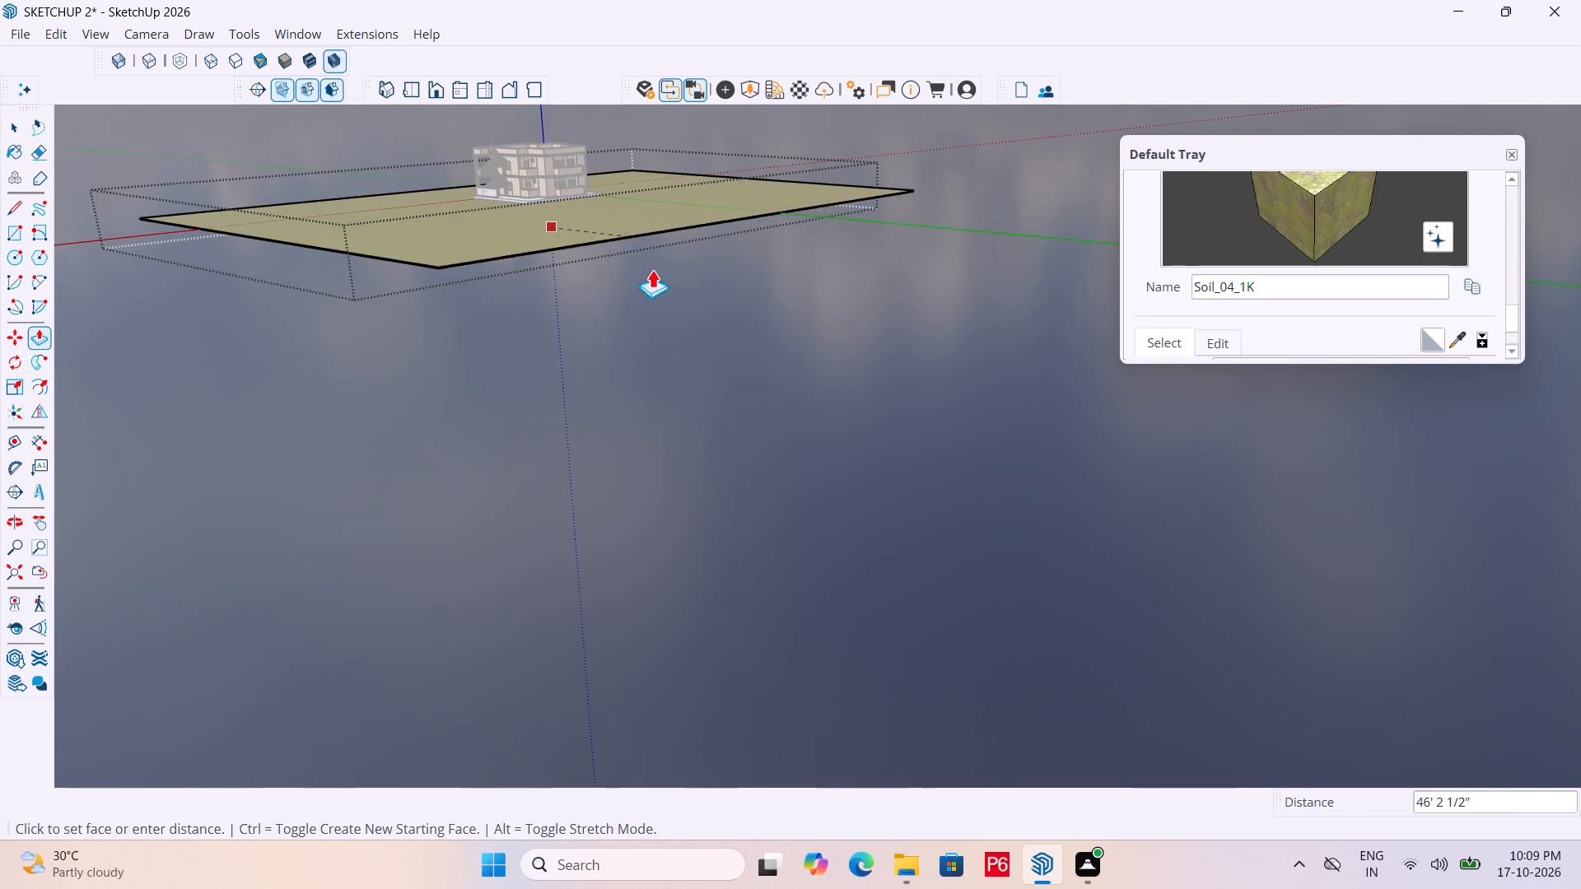
pyautogui.click(683, 349)
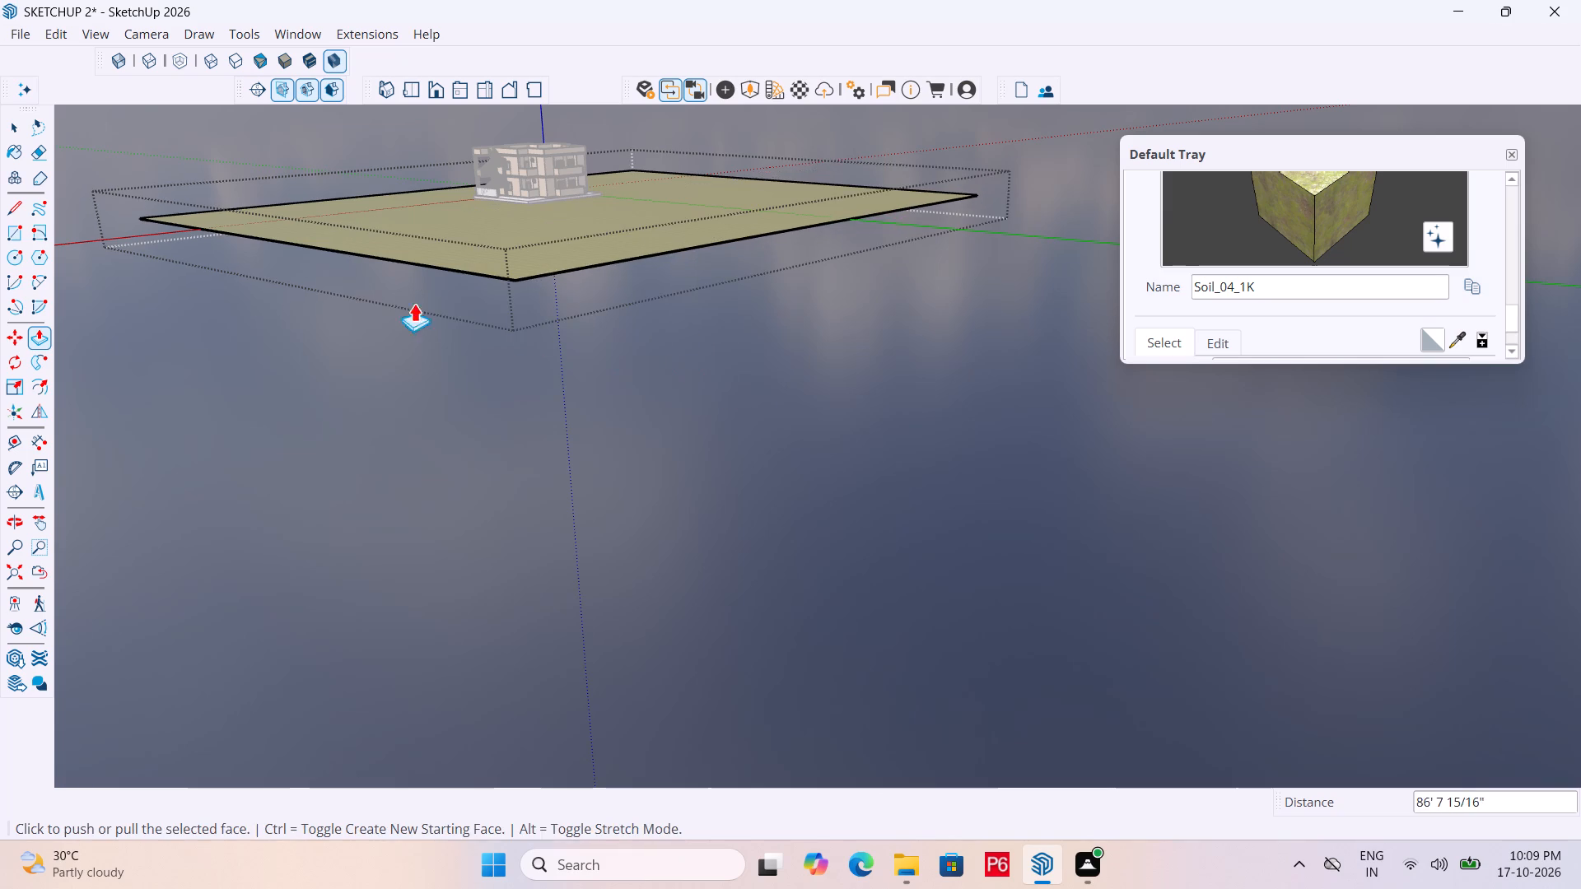
pyautogui.moveTo(414, 303); pyautogui.dragTo(1419, 331, button='middle')
pyautogui.moveTo(817, 330); pyautogui.dragTo(808, 340, button='middle')
pyautogui.scroll(-6, 669, 351)
pyautogui.press('space')
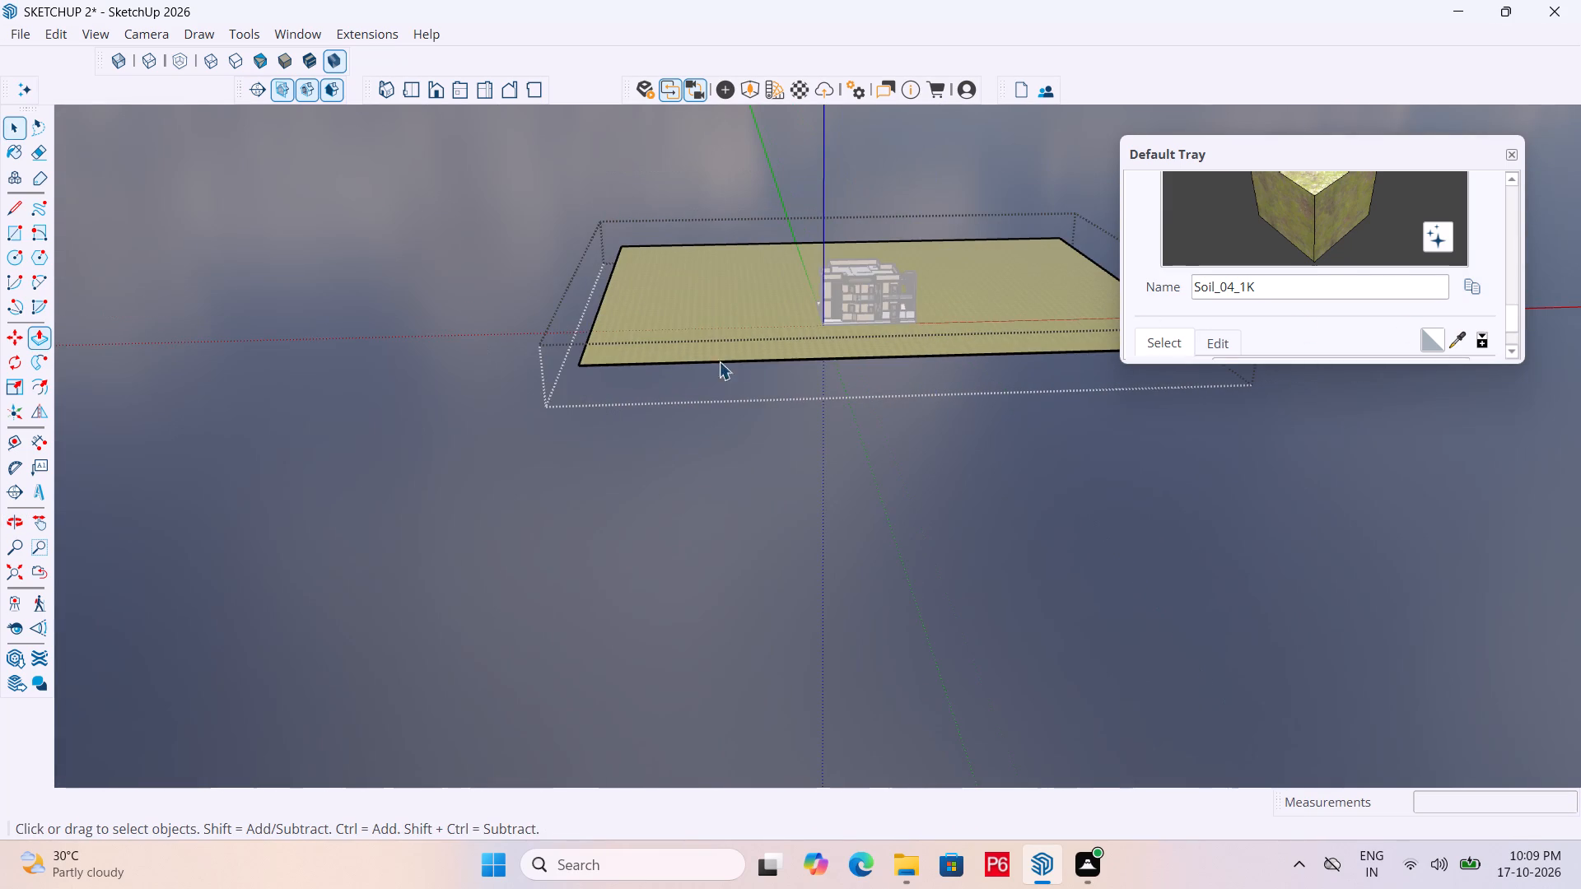
pyautogui.doubleClick(800, 406)
# Examine the ground plate's extent around the house, the front facade, and the entrance steps and white walls at the staircase corner.
pyautogui.scroll(11, 925, 233)
pyautogui.moveTo(935, 229); pyautogui.dragTo(968, 229, button='middle')
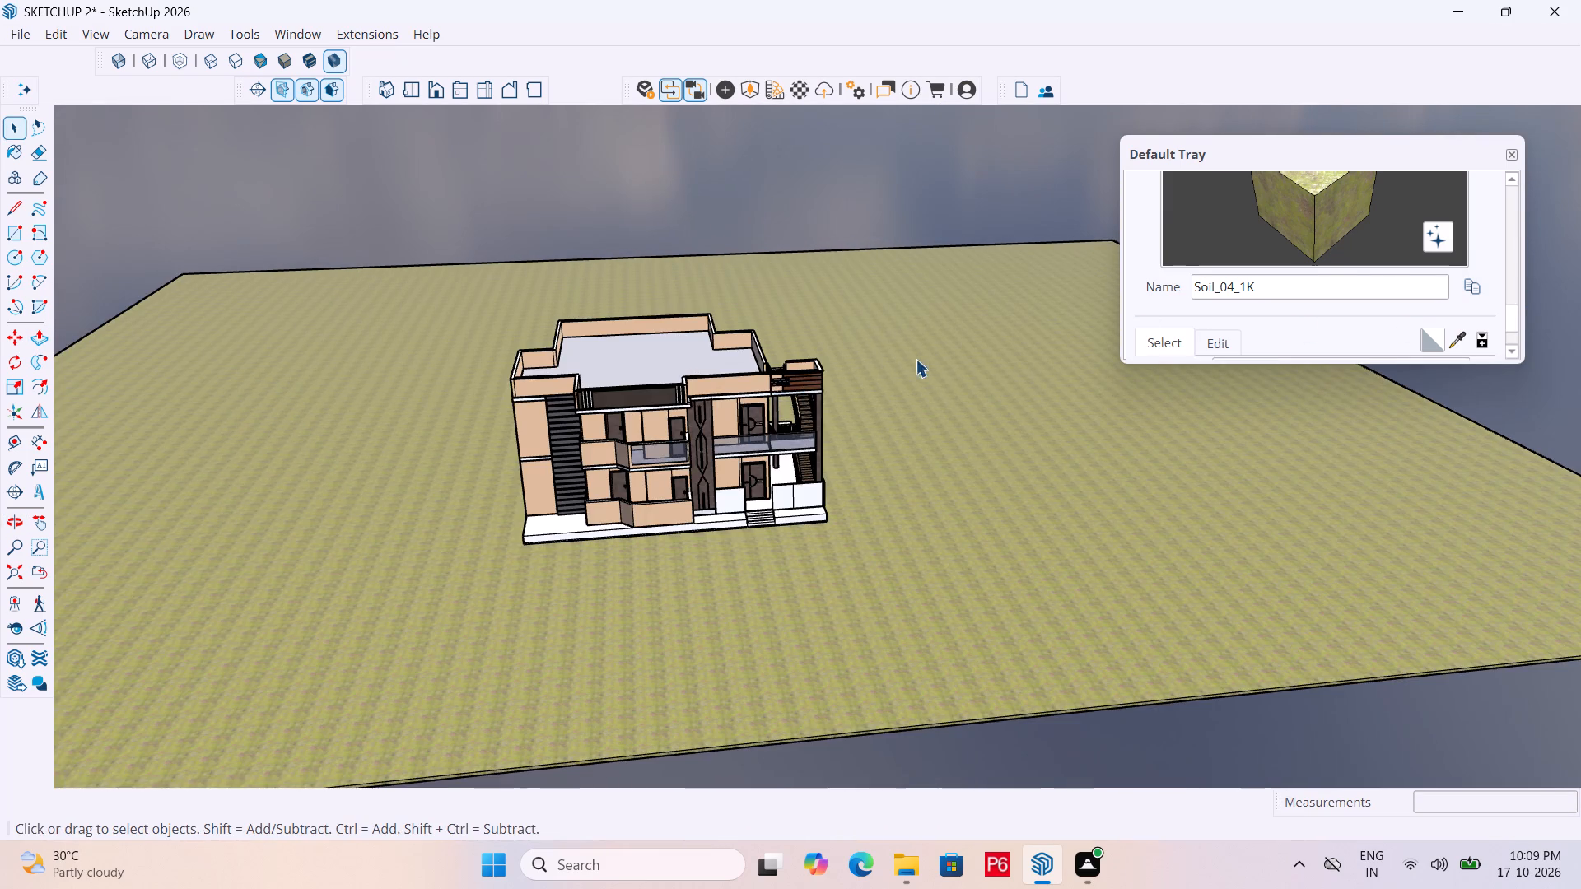
pyautogui.scroll(-2, 1005, 431)
pyautogui.scroll(-4, 924, 485)
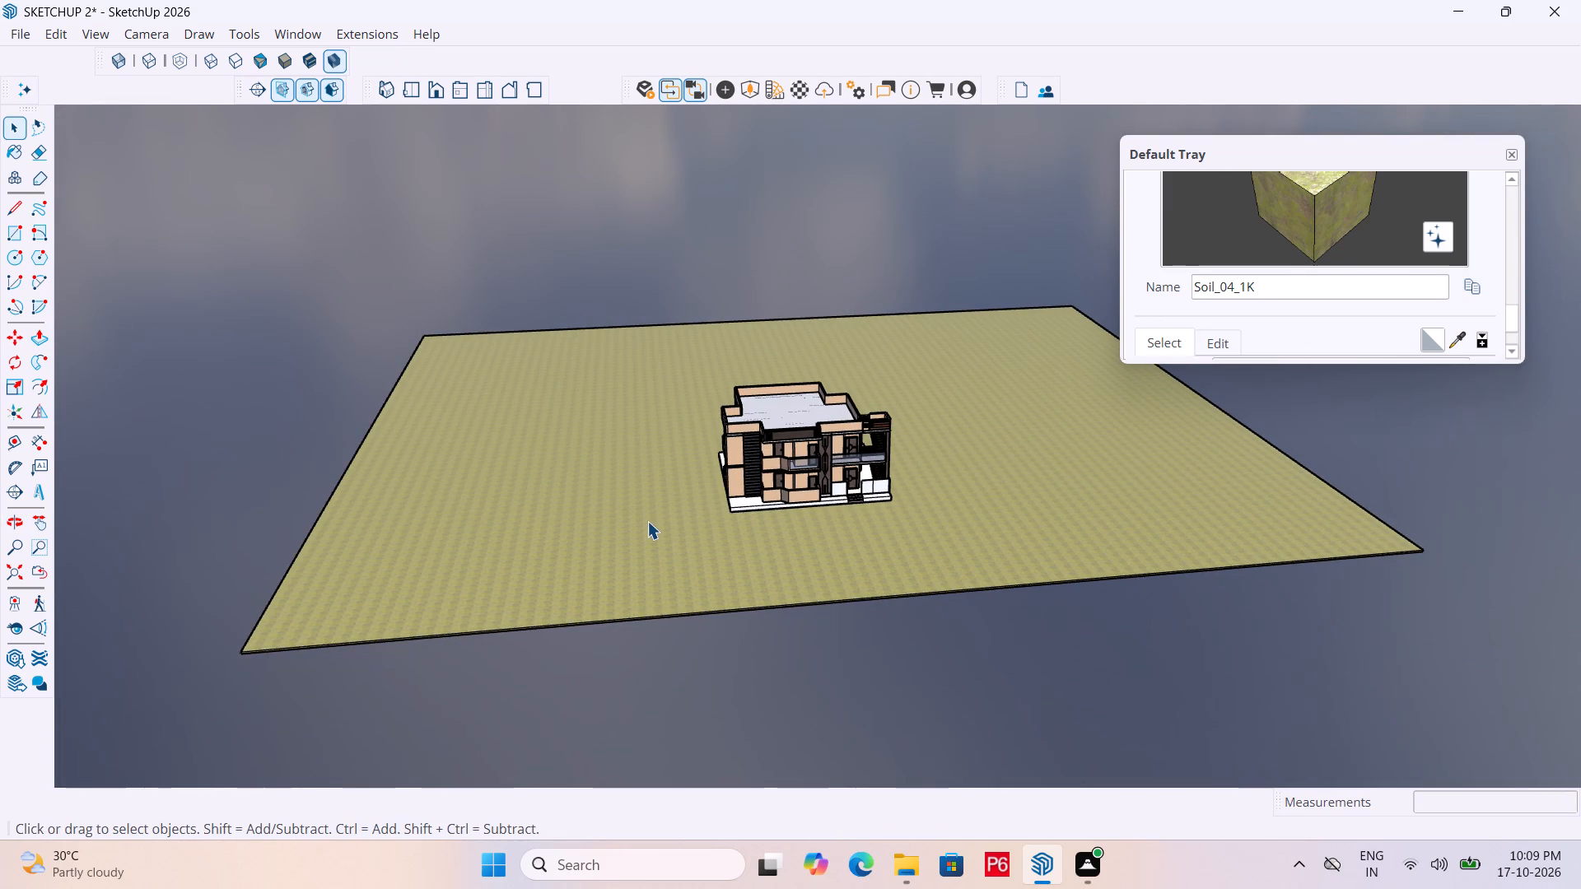
pyautogui.scroll(6, 593, 561)
pyautogui.moveTo(595, 593); pyautogui.dragTo(666, 584, button='middle')
pyautogui.moveTo(824, 479); pyautogui.dragTo(710, 518, button='middle')
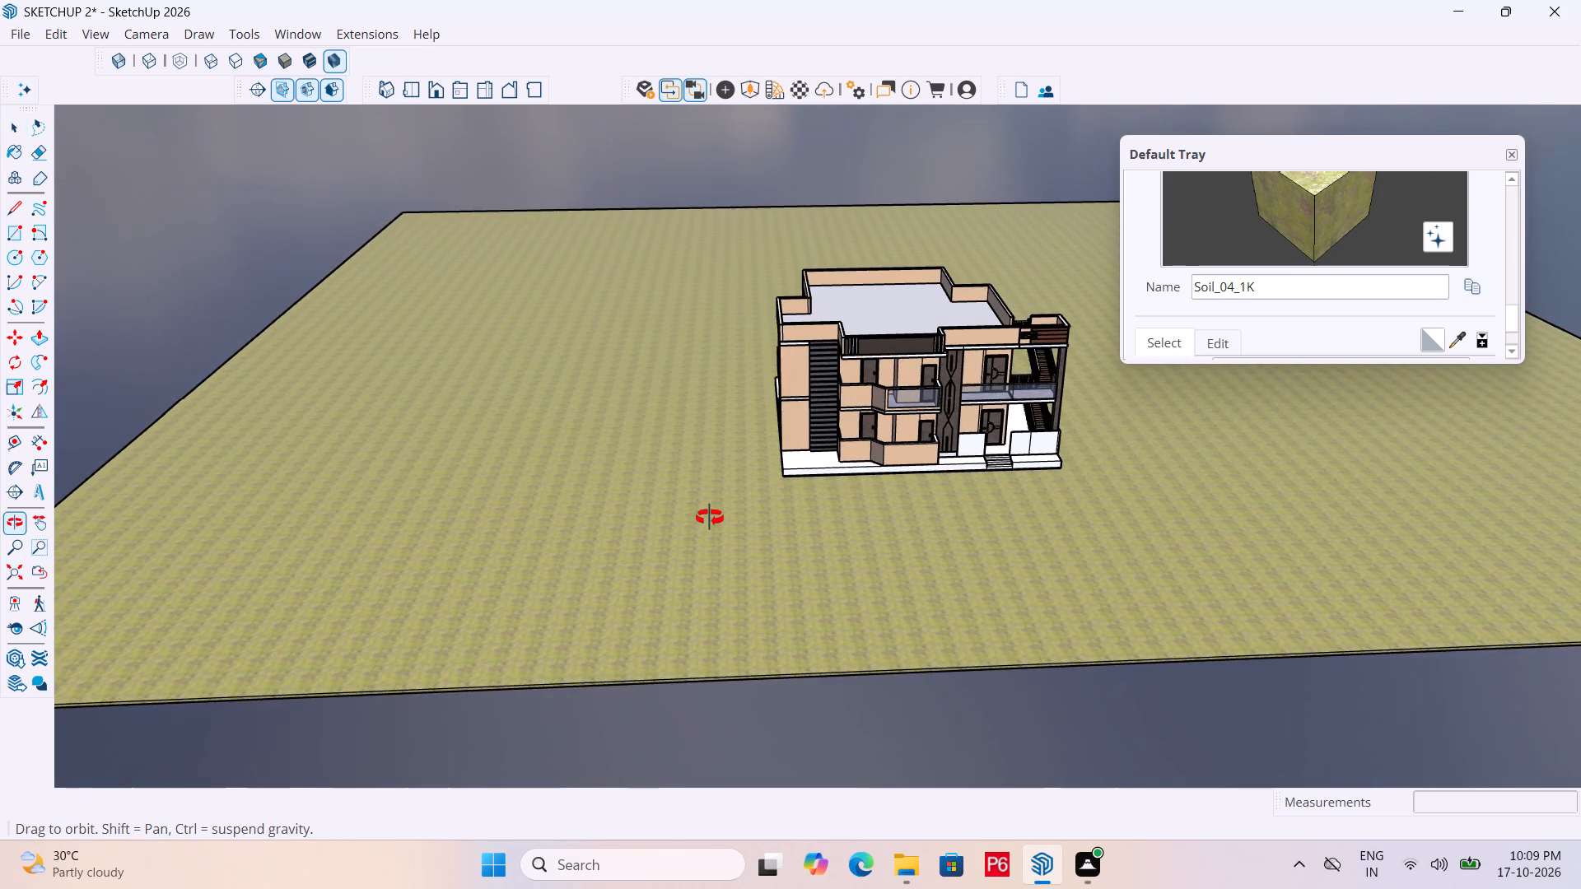
pyautogui.moveTo(710, 518); pyautogui.dragTo(710, 519, button='middle')
pyautogui.scroll(-4, 560, 428)
pyautogui.moveTo(912, 454); pyautogui.dragTo(934, 422, button='middle')
pyautogui.scroll(2, 938, 424)
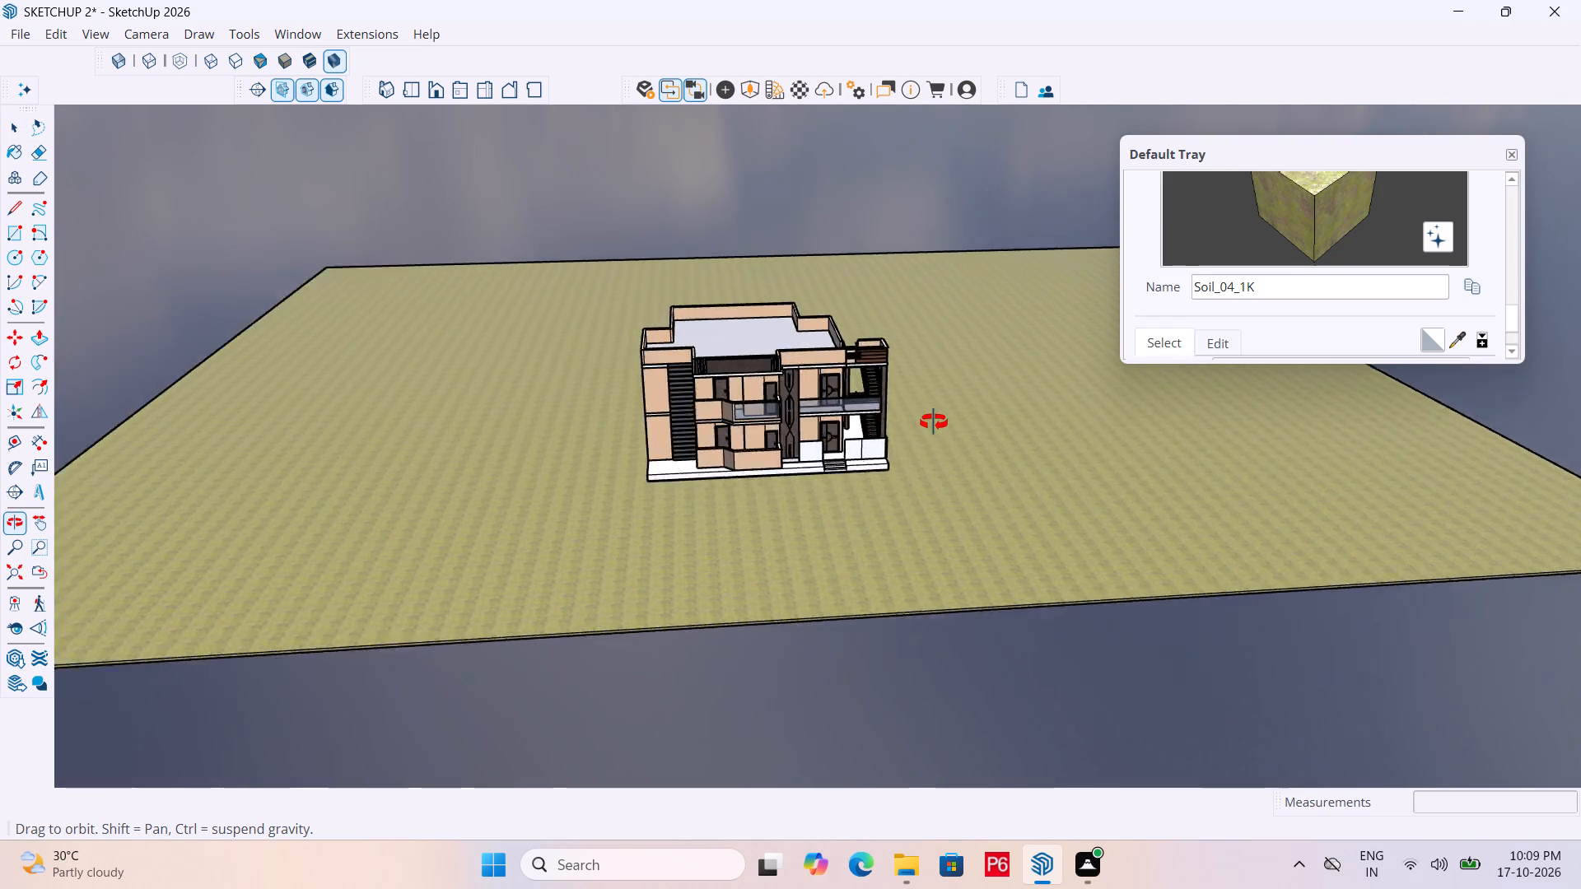
pyautogui.scroll(3, 934, 422)
pyautogui.moveTo(934, 422); pyautogui.dragTo(932, 421, button='middle')
pyautogui.moveTo(758, 492); pyautogui.dragTo(895, 496, button='middle')
pyautogui.scroll(6, 613, 584)
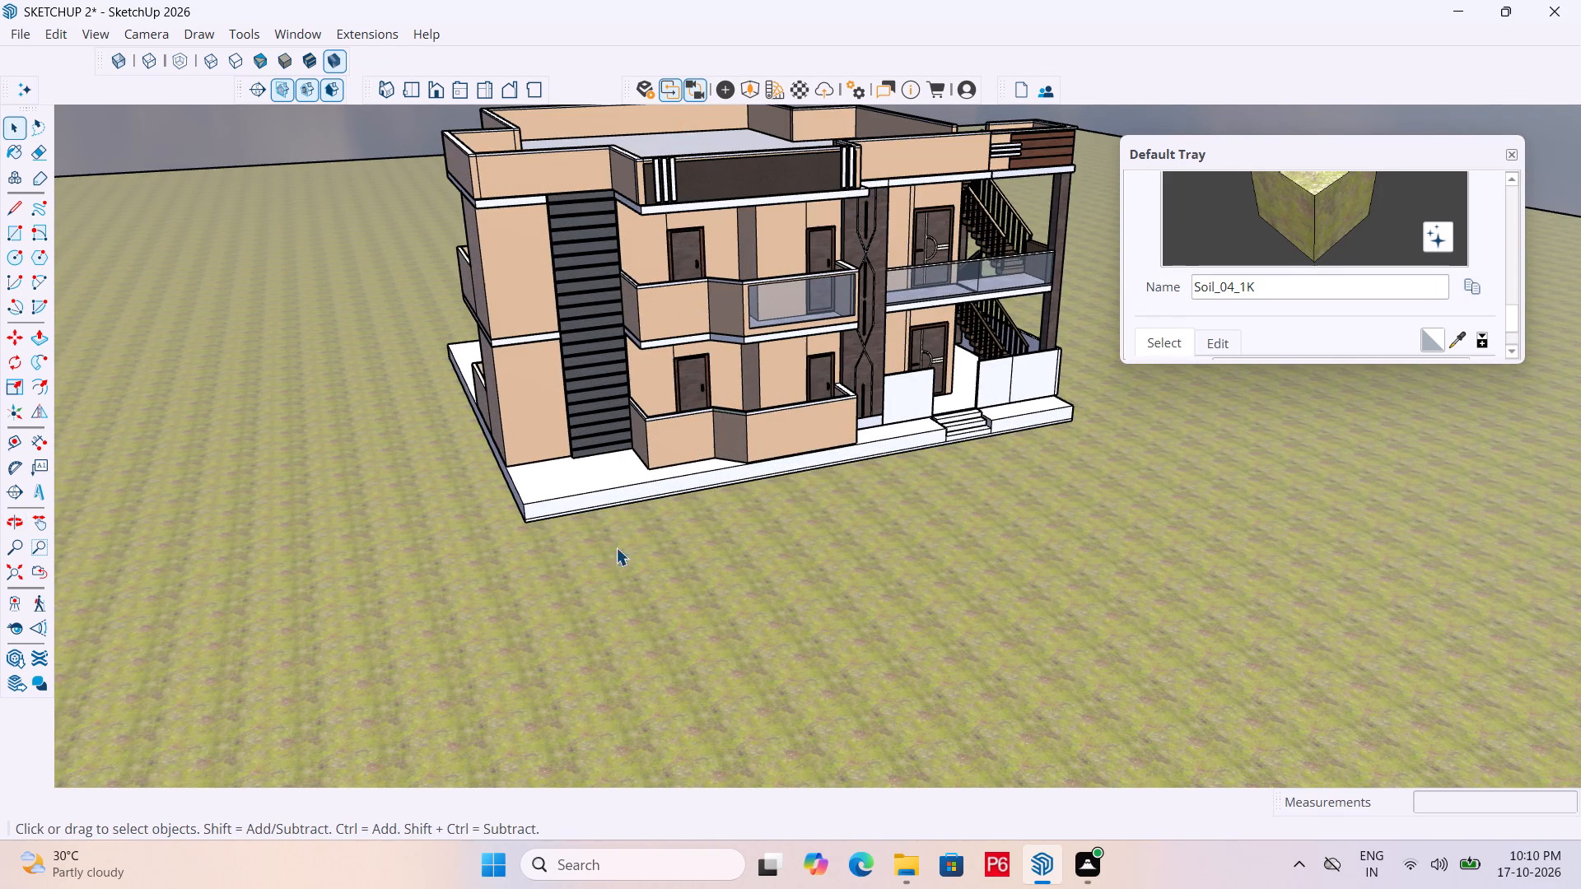
pyautogui.moveTo(885, 466); pyautogui.dragTo(451, 472, button='middle')
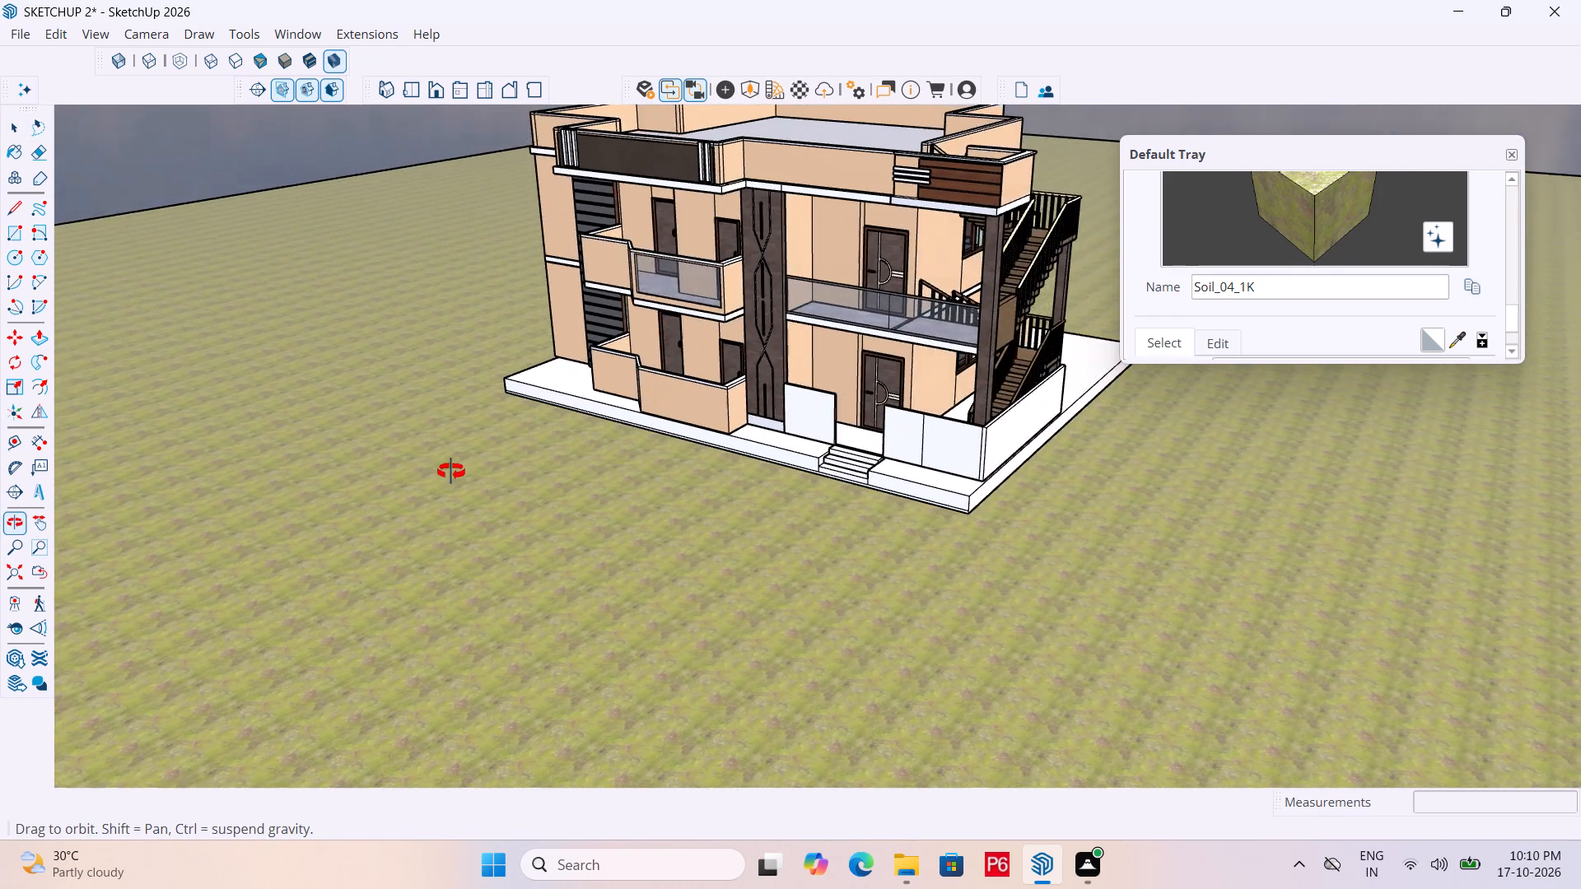
pyautogui.moveTo(451, 472); pyautogui.dragTo(593, 498, button='middle')
pyautogui.scroll(6, 954, 391)
pyautogui.moveTo(891, 401); pyautogui.dragTo(600, 356, button='middle')
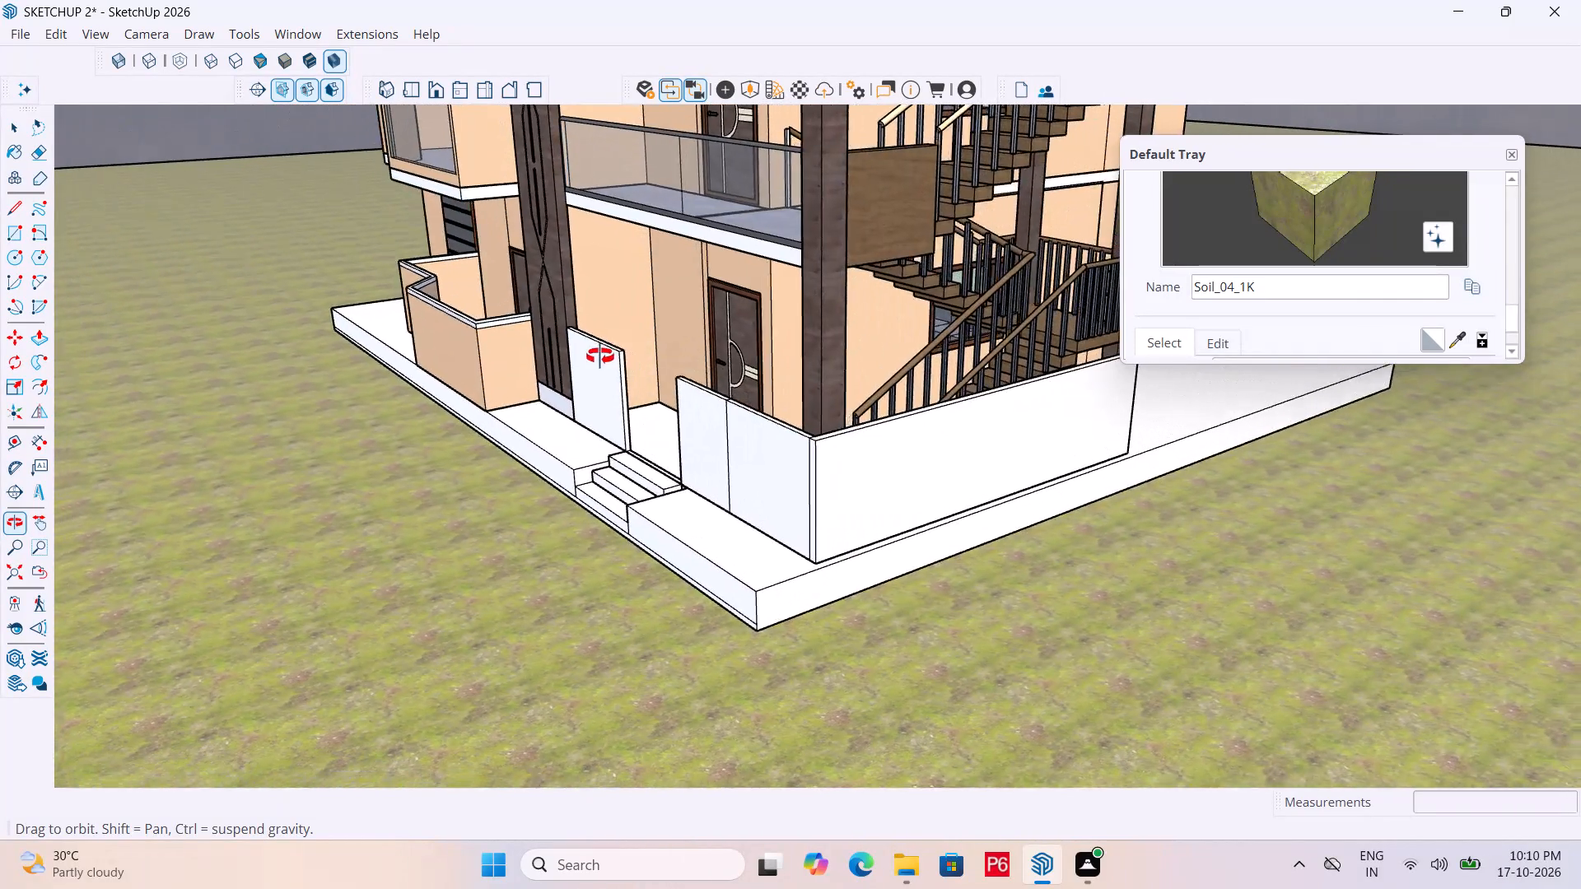
pyautogui.moveTo(600, 356); pyautogui.dragTo(678, 361, button='middle')
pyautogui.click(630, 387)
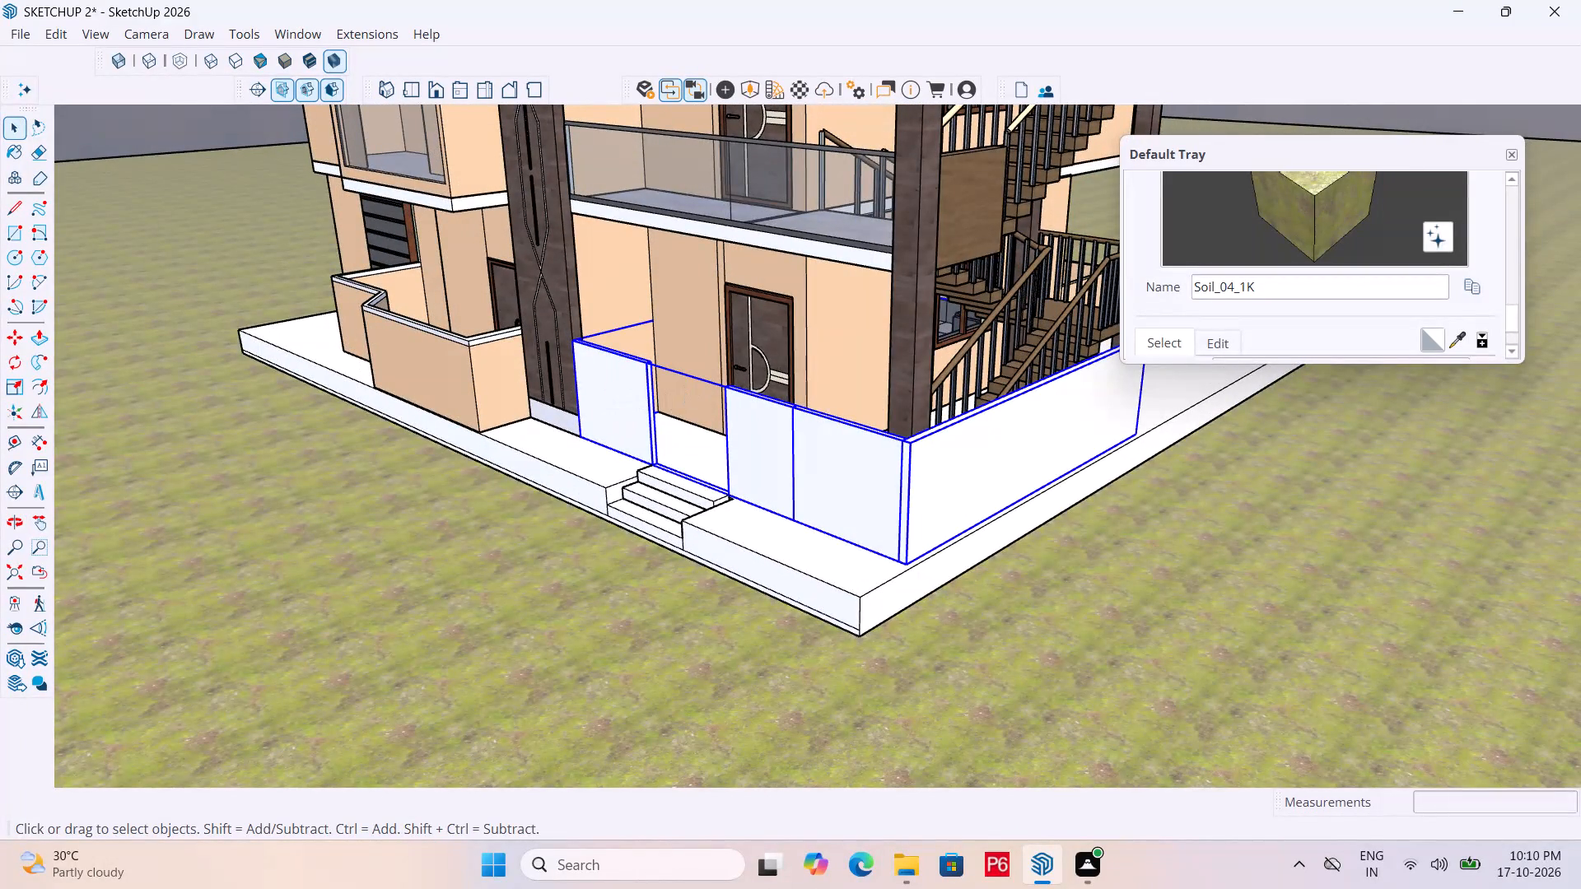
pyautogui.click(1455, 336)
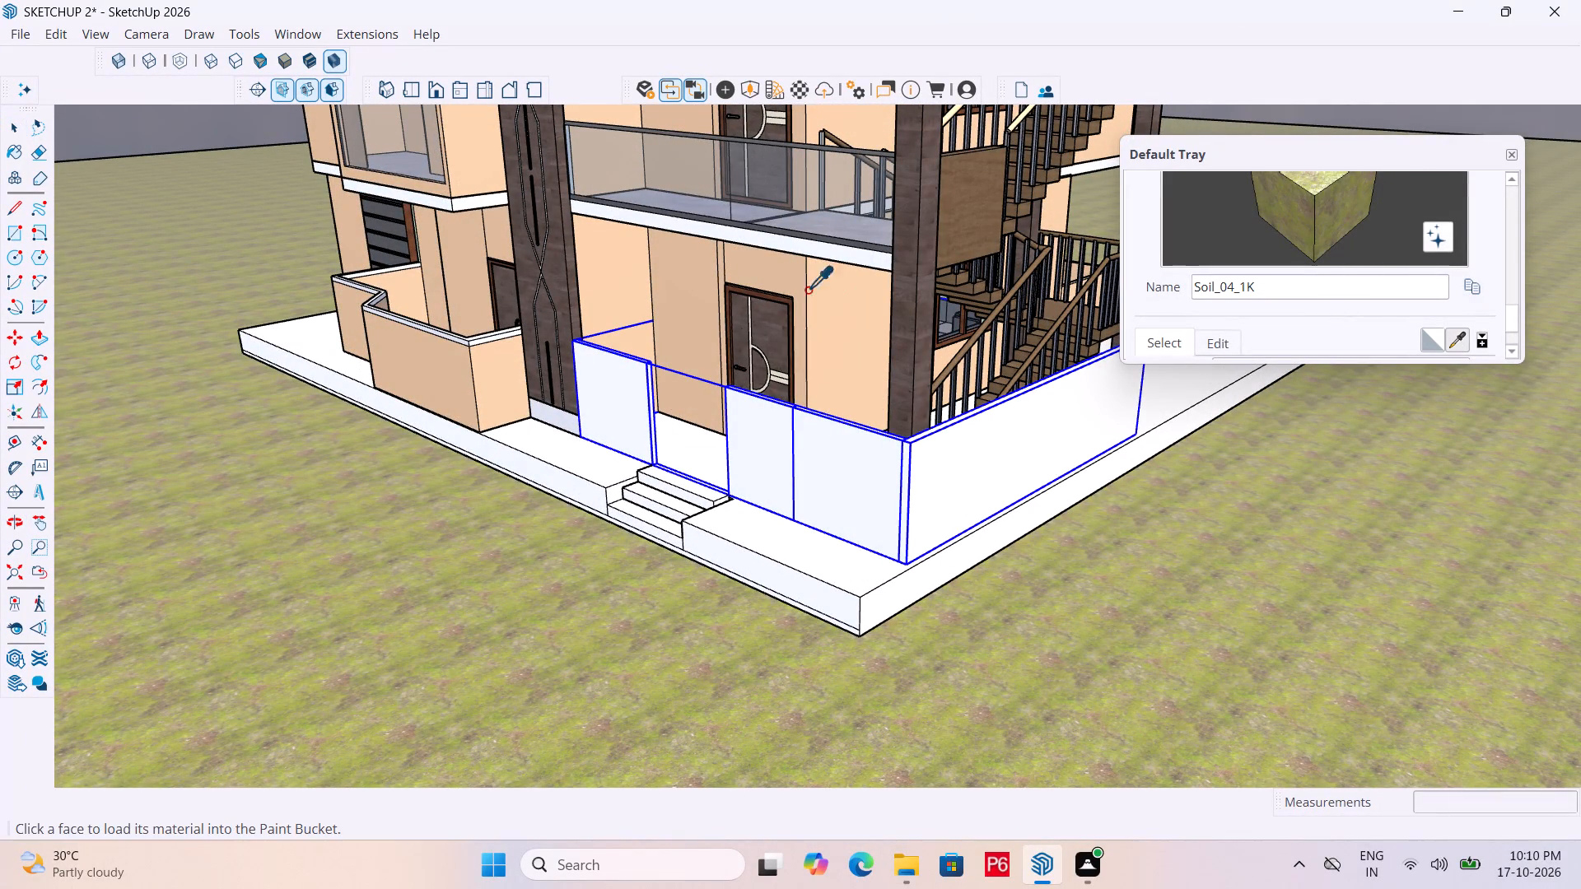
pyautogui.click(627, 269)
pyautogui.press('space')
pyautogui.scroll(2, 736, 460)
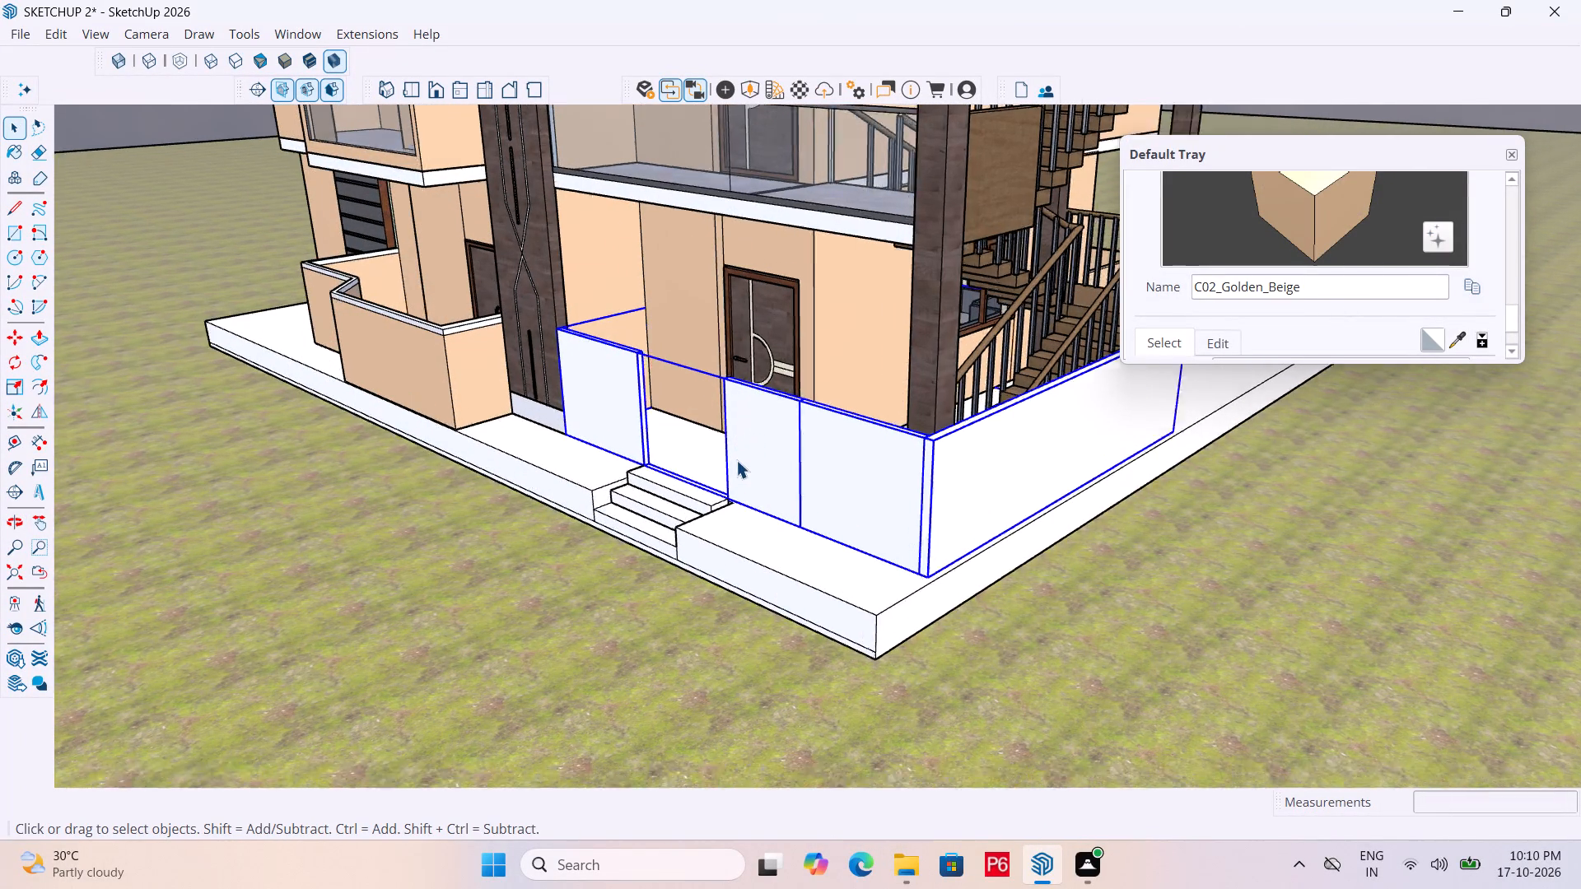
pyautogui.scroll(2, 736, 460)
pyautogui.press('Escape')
# Open the white entrance walls' group and draw a small rectangle centred on the front wall section beside the patterned column.
pyautogui.doubleClick(748, 424)
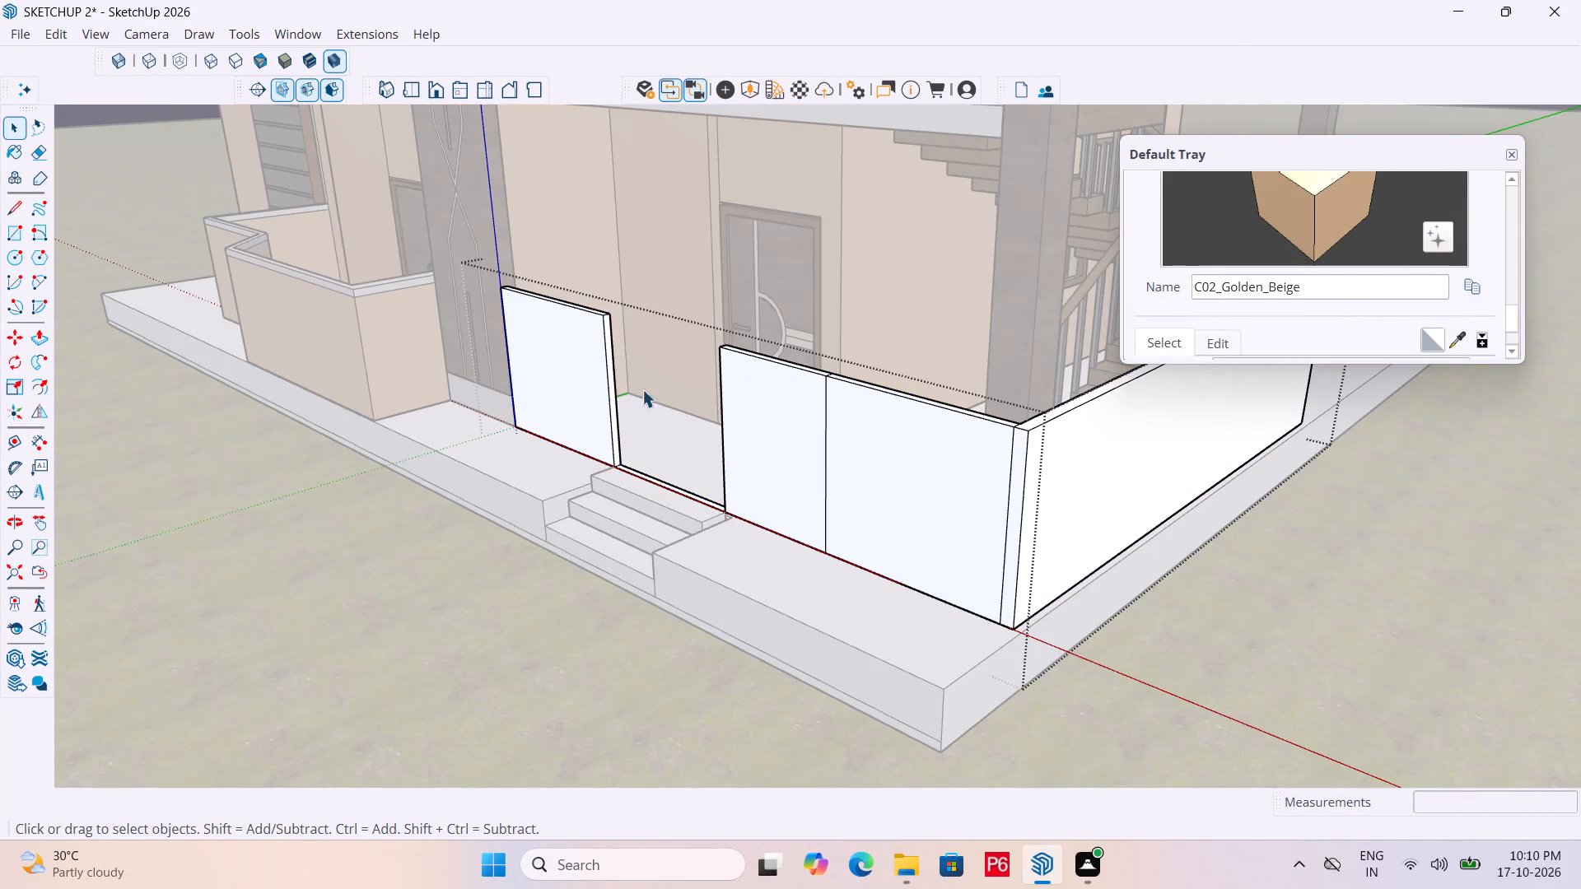
pyautogui.click(587, 386)
pyautogui.moveTo(646, 379); pyautogui.dragTo(743, 370, button='middle')
pyautogui.scroll(-1, 655, 378)
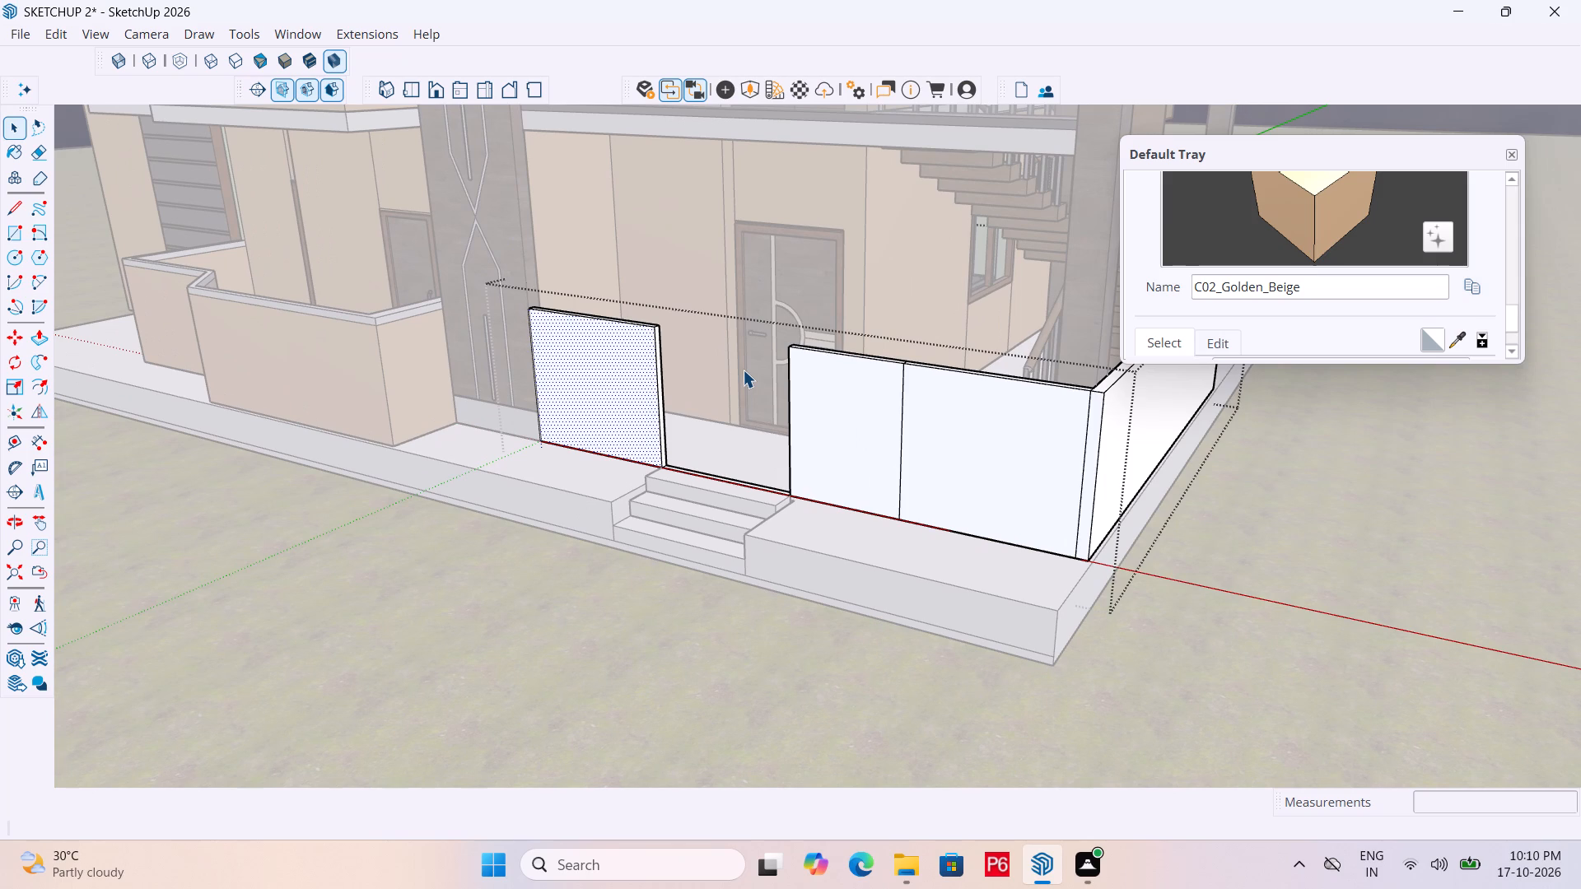
pyautogui.scroll(-6, 809, 356)
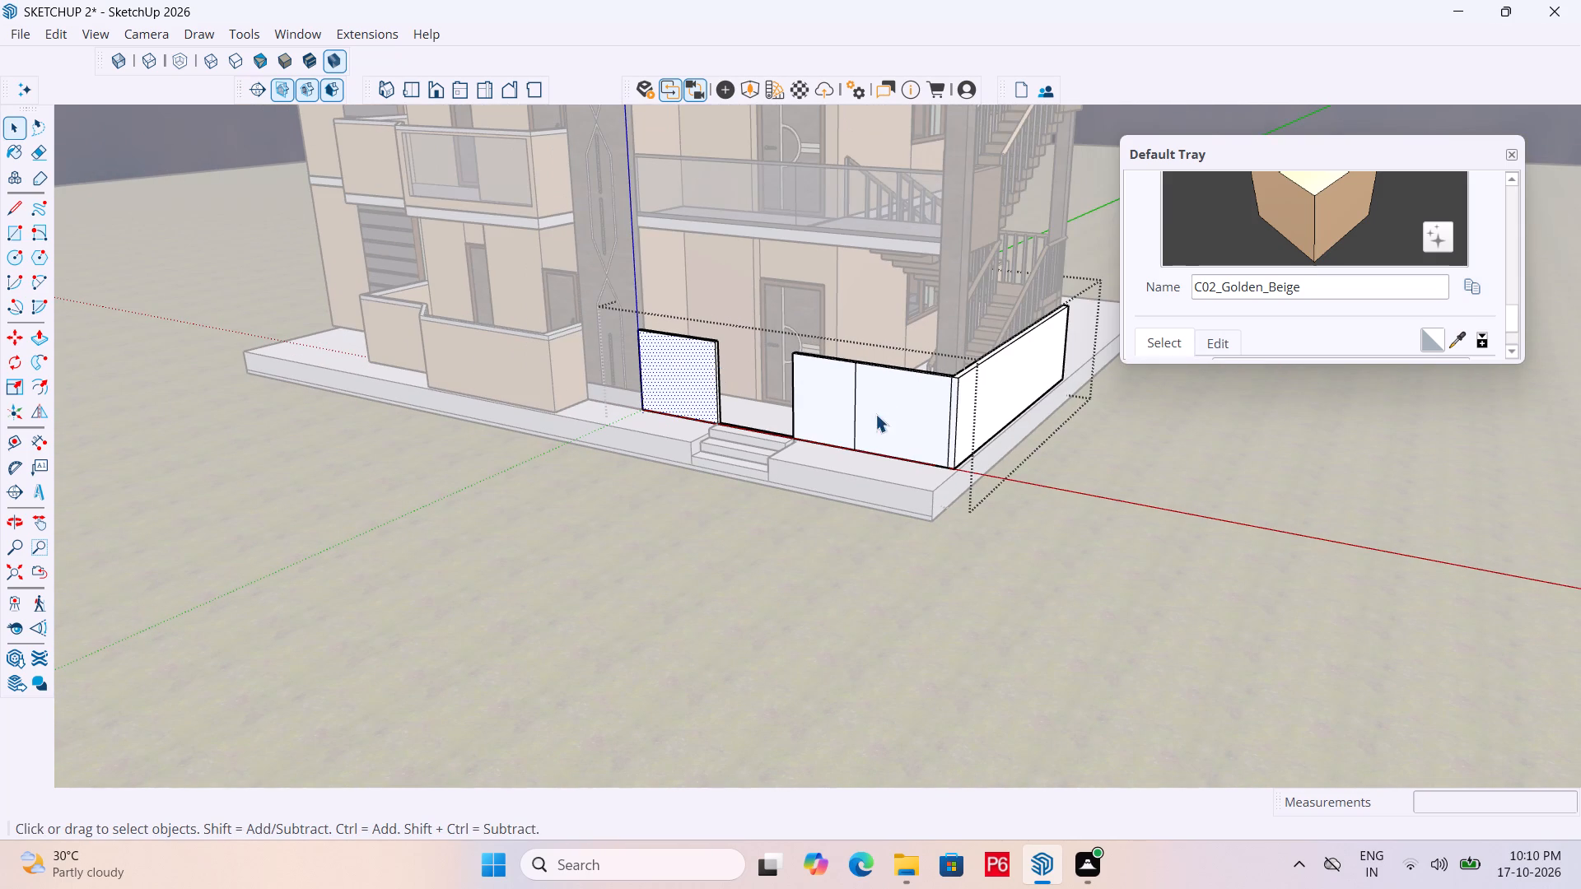
pyautogui.press('space')
pyautogui.scroll(7, 680, 402)
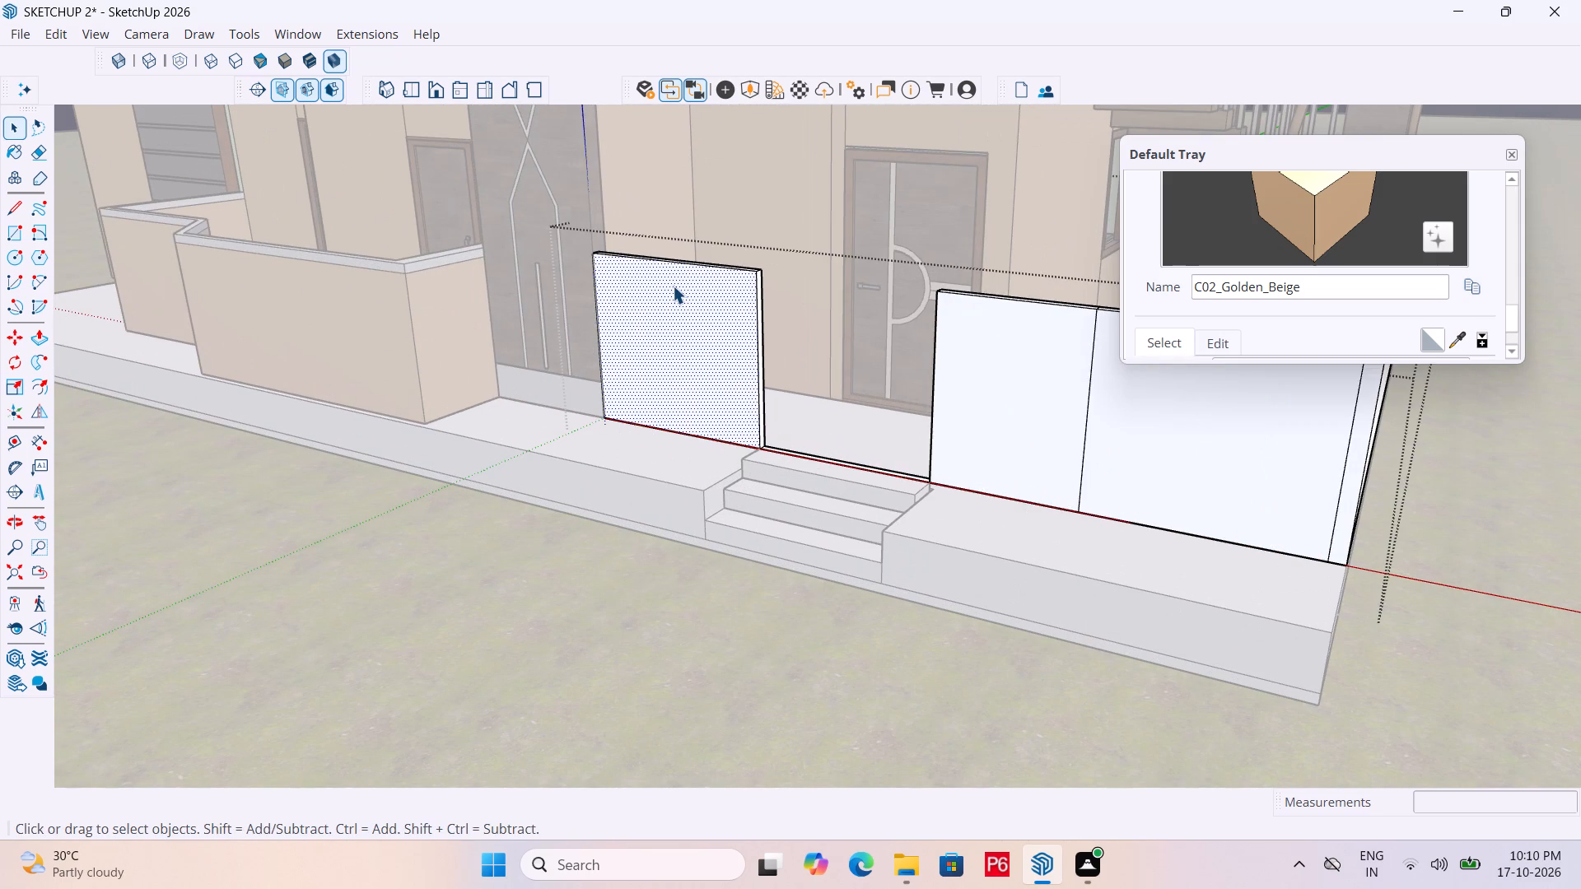
pyautogui.press('r')
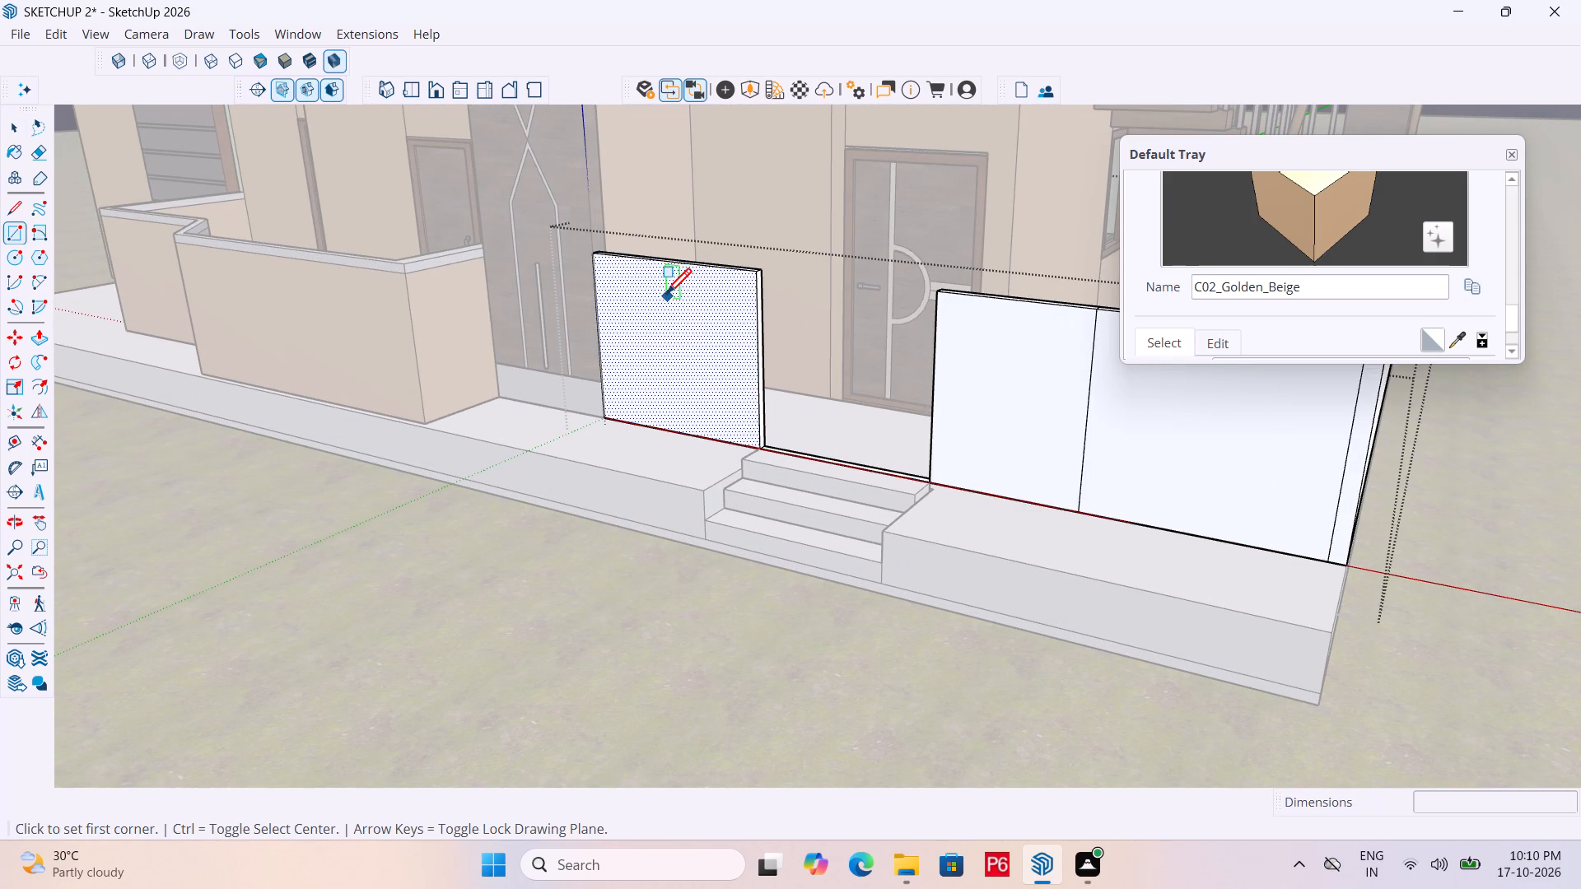
pyautogui.click(632, 300)
pyautogui.click(714, 383)
# Make the small rectangle's face and edges on the white wall section into a group.
pyautogui.press('space')
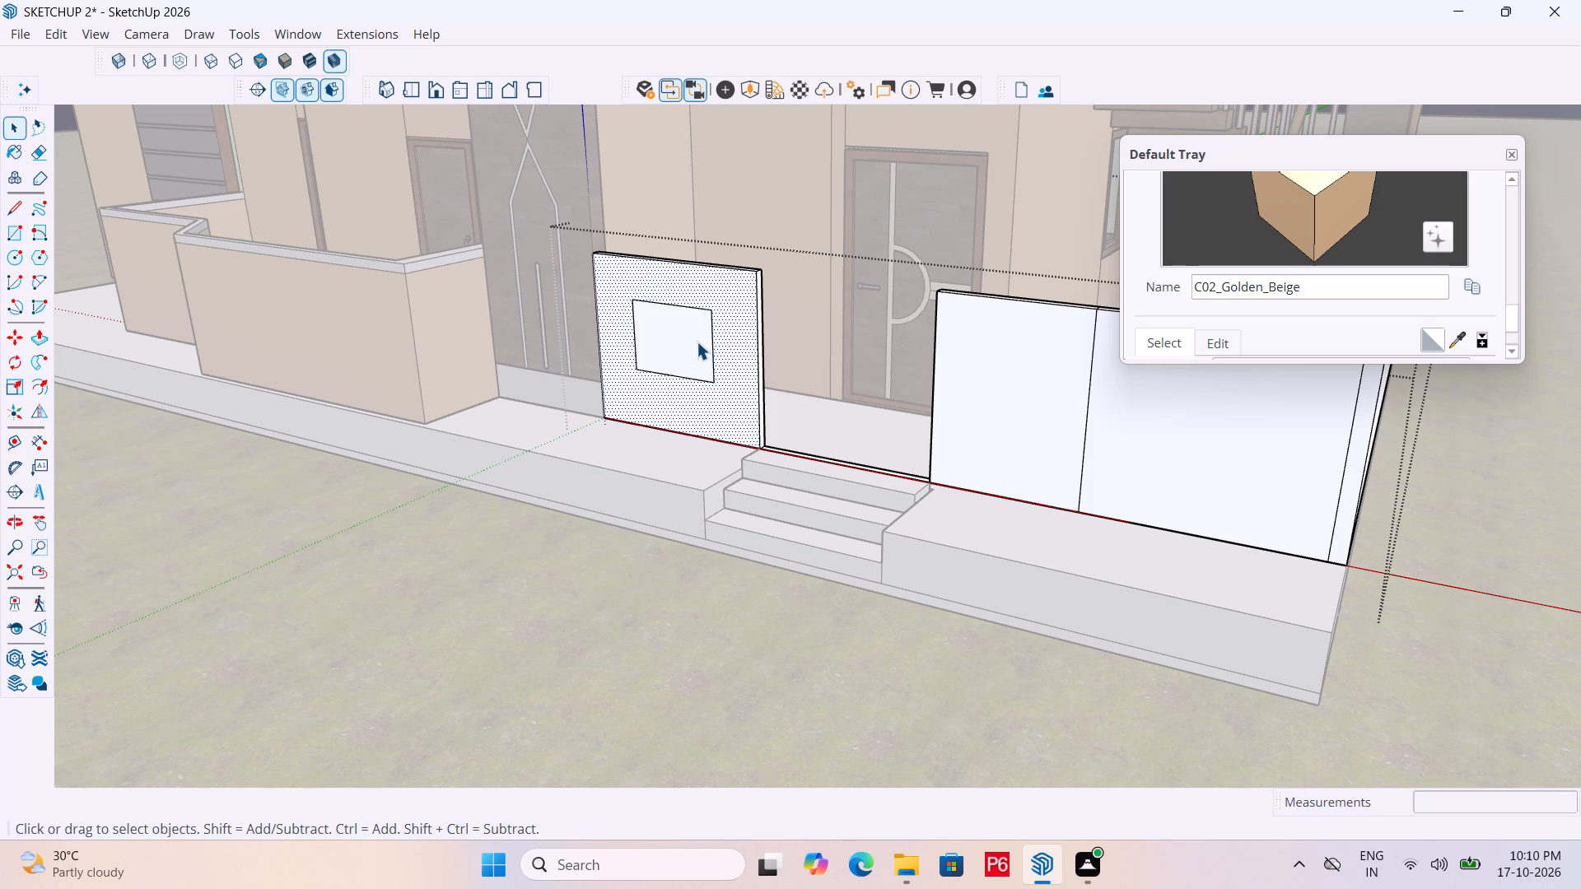
pyautogui.click(697, 341)
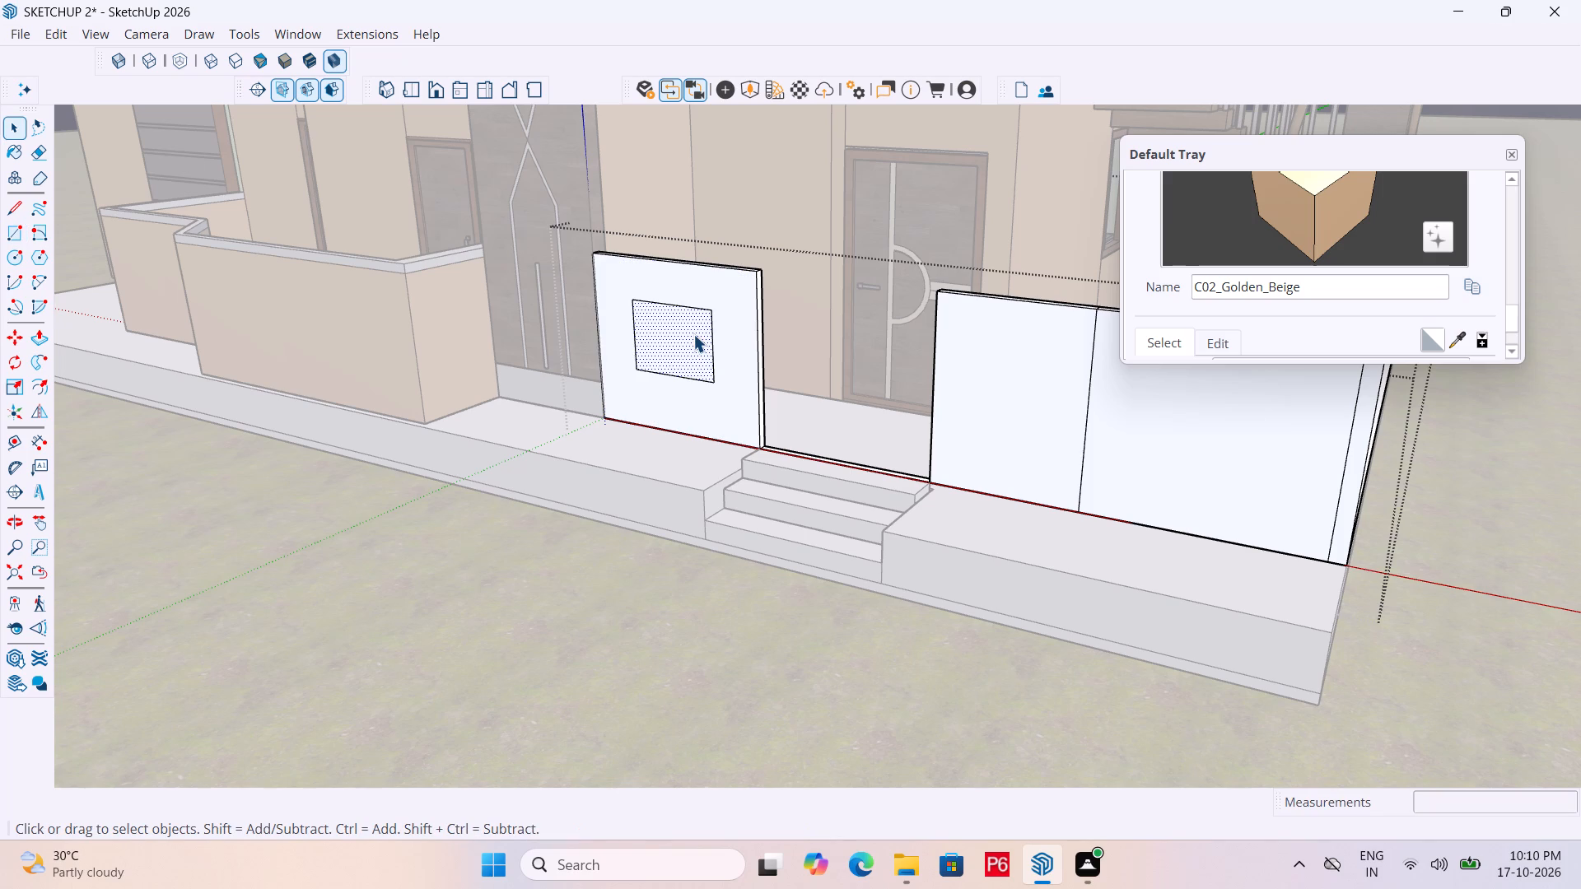
pyautogui.doubleClick(693, 334)
pyautogui.rightClick(693, 334)
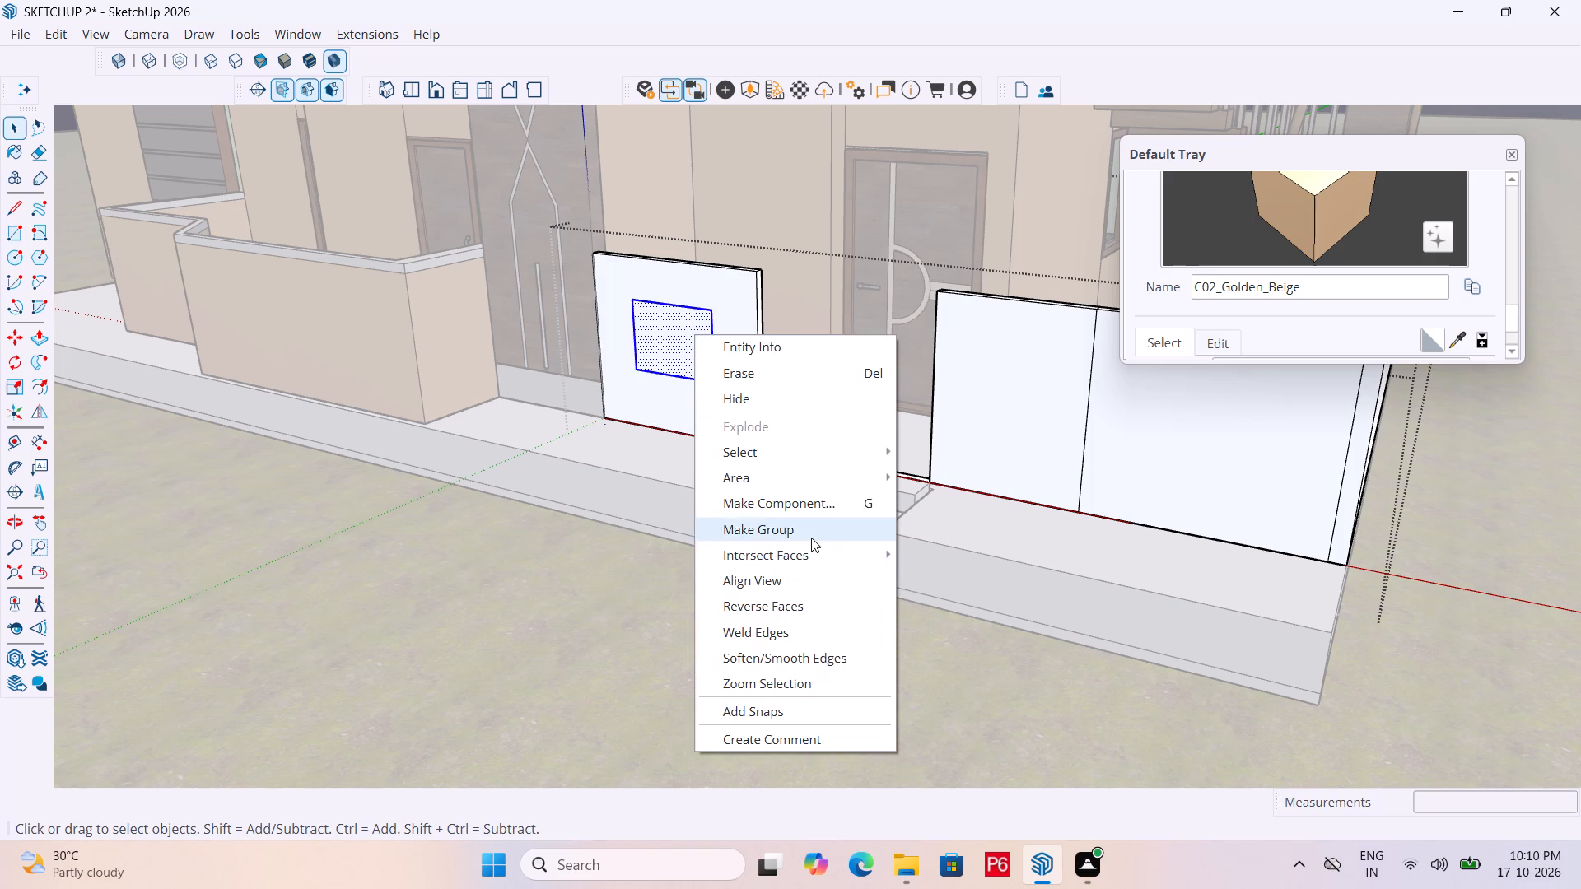
pyautogui.click(811, 538)
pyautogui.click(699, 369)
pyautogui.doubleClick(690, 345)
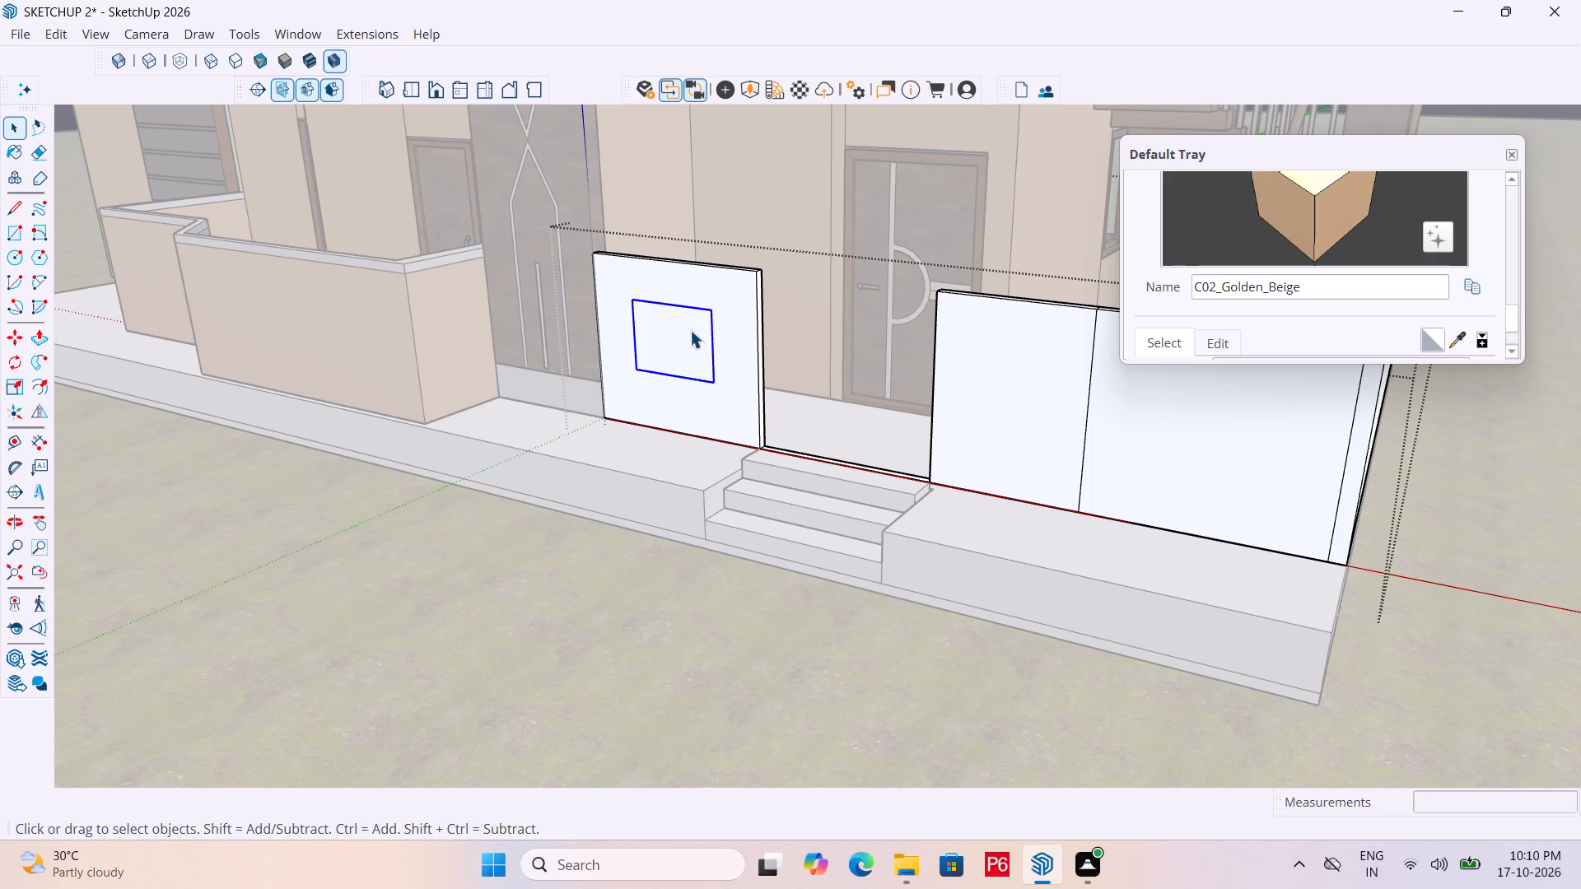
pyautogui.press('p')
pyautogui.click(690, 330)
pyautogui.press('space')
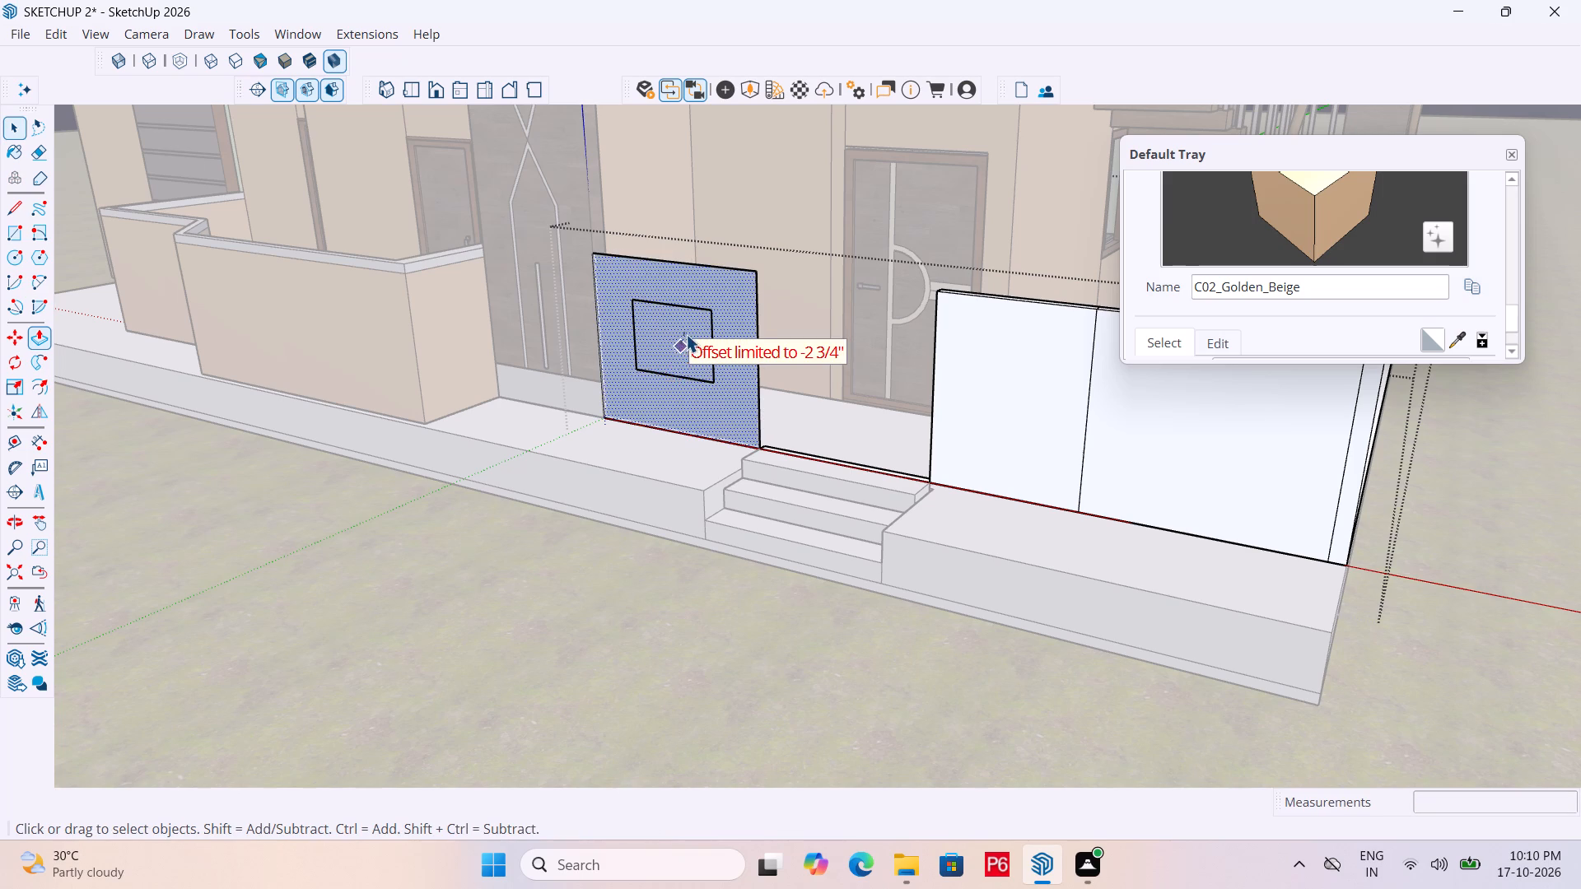
# Open the small rectangle's group for editing and try to pull its face outward about 1 1/4".
pyautogui.doubleClick(682, 329)
pyautogui.click(672, 328)
pyautogui.press('p')
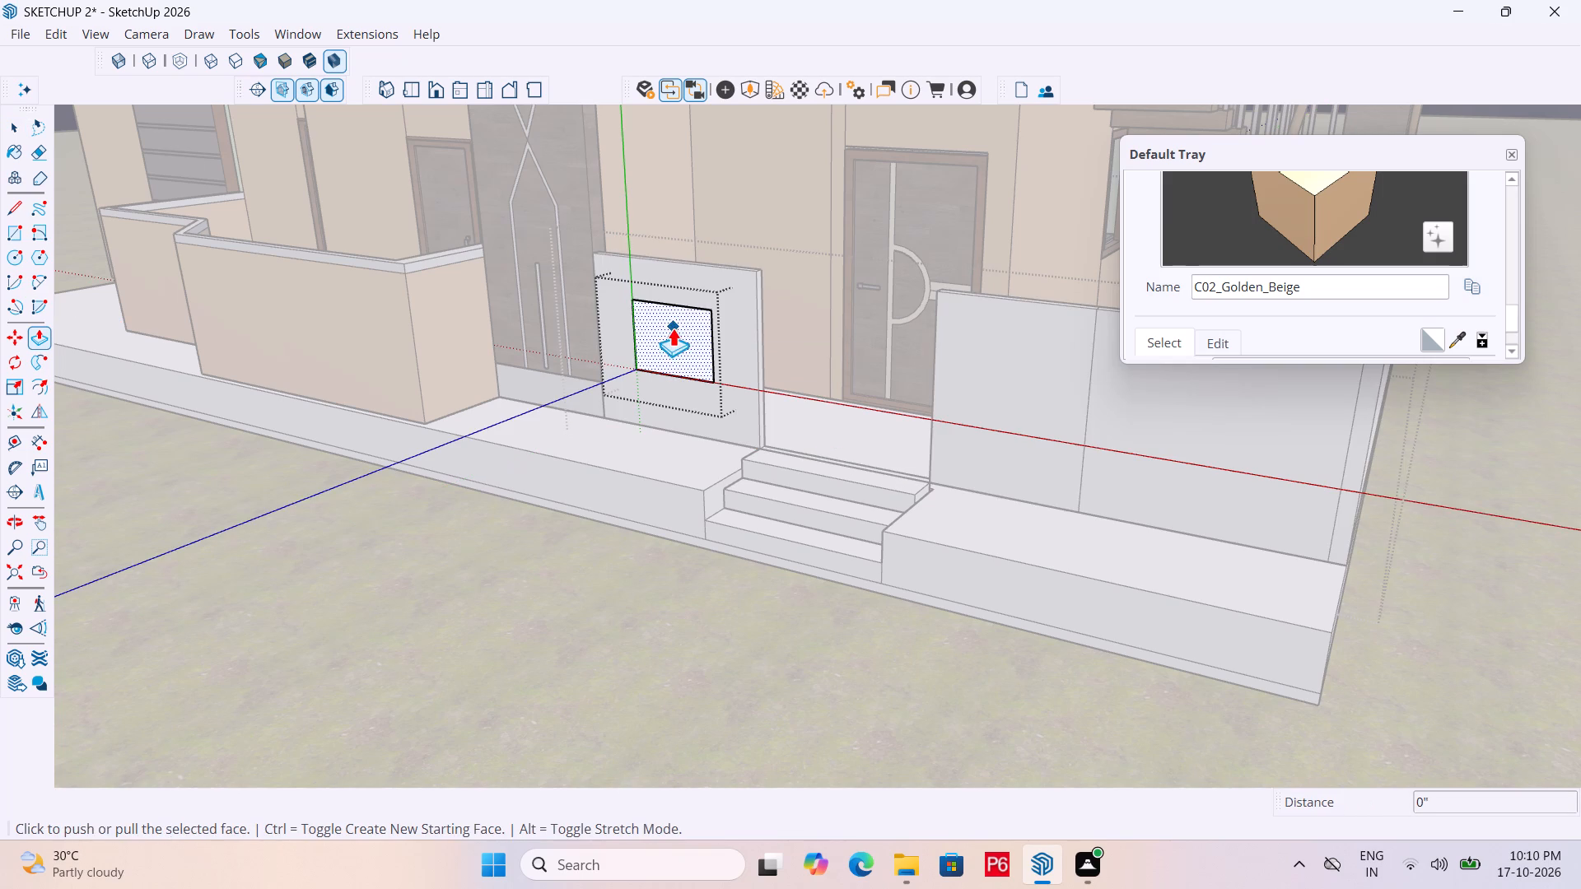
pyautogui.click(673, 328)
pyautogui.moveTo(663, 347); pyautogui.dragTo(492, 344, button='middle')
pyautogui.scroll(10, 571, 300)
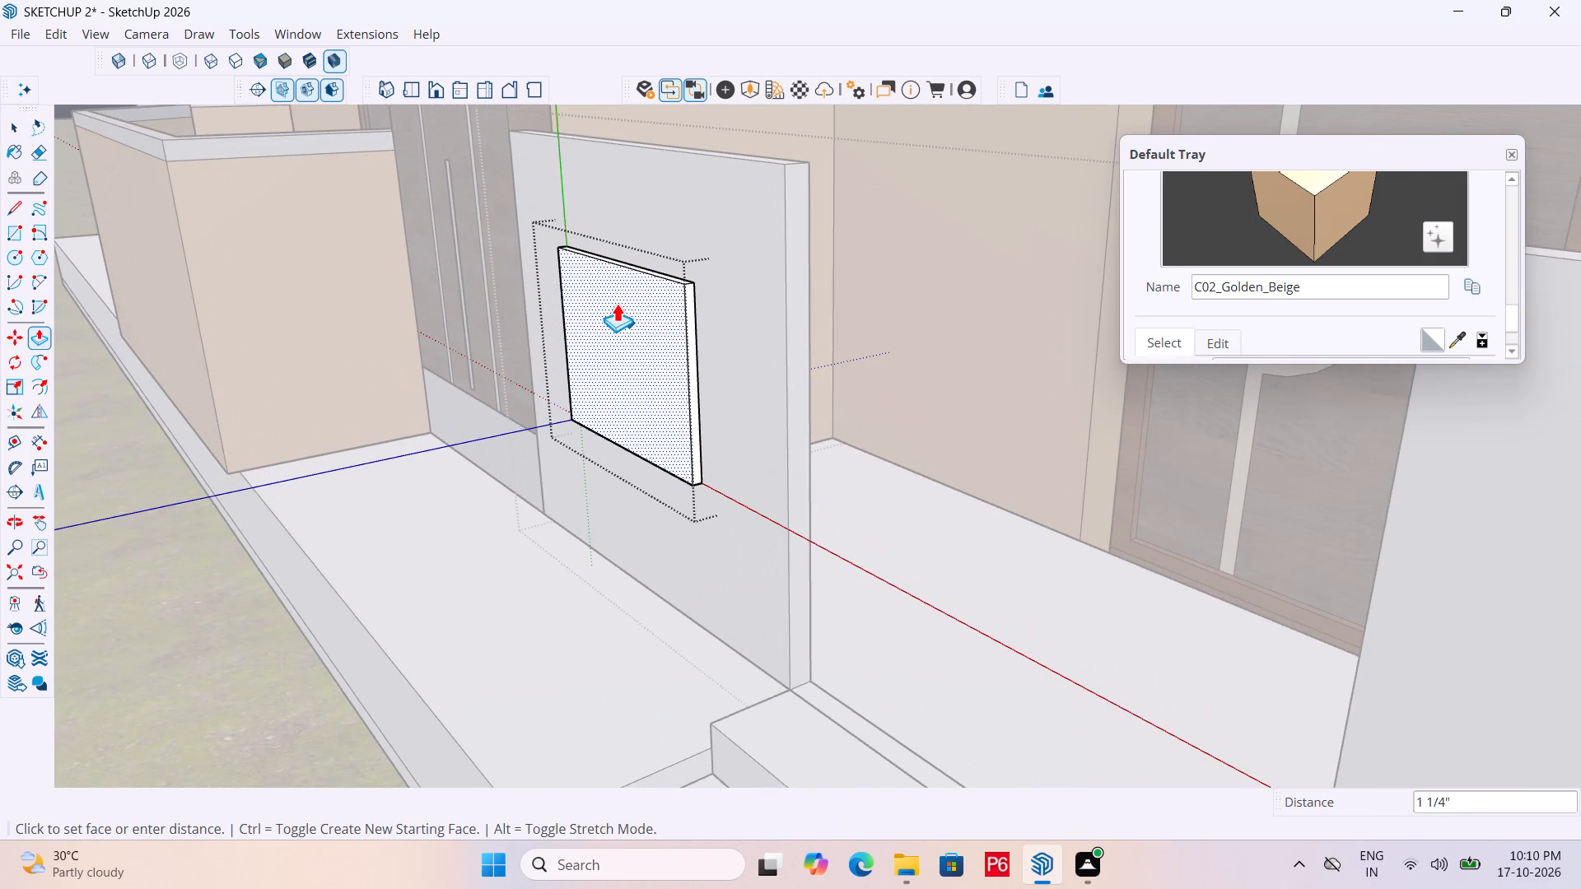
pyautogui.press('space')
# Sample C02_Golden_Beige from the low beige front wall and paint the small rectangle's face with it.
pyautogui.scroll(-4, 1254, 267)
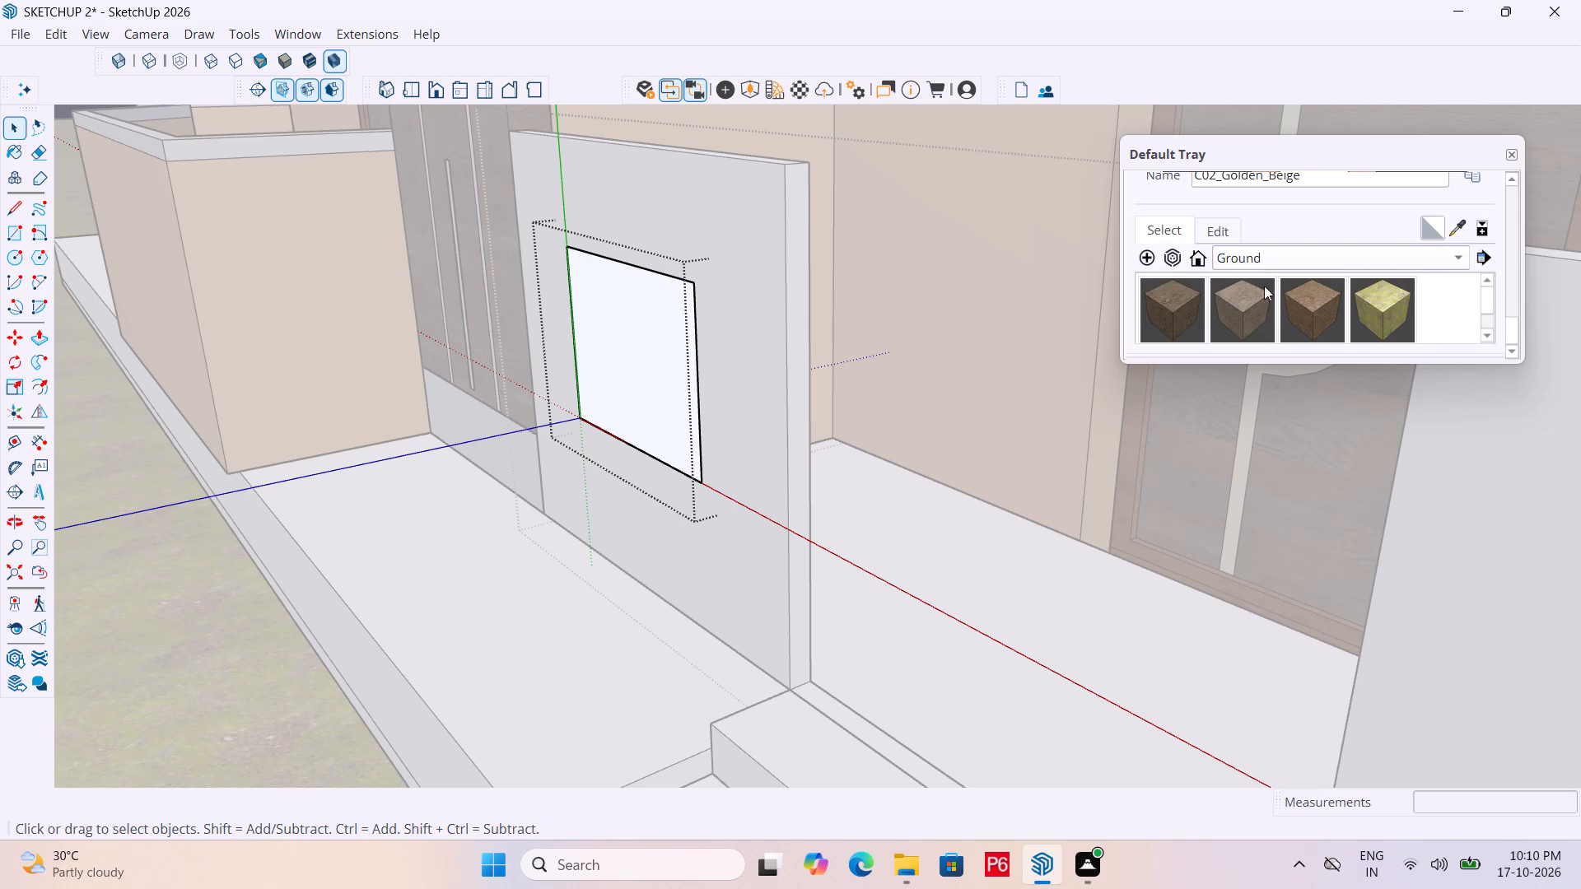
pyautogui.click(1331, 264)
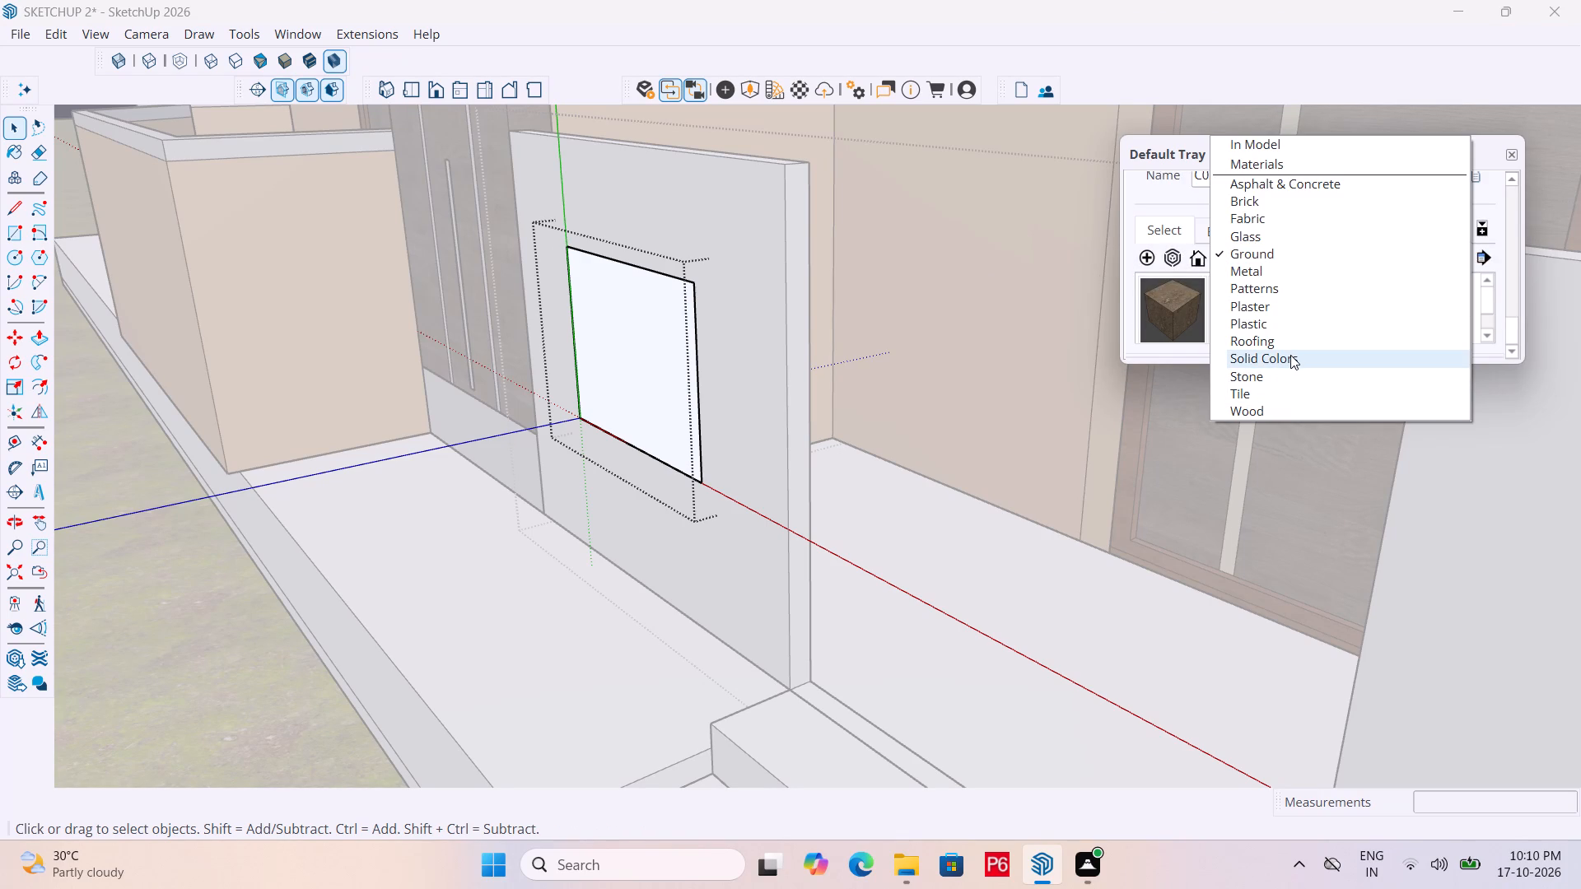
pyautogui.click(1504, 251)
pyautogui.click(1462, 222)
pyautogui.scroll(-3, 912, 322)
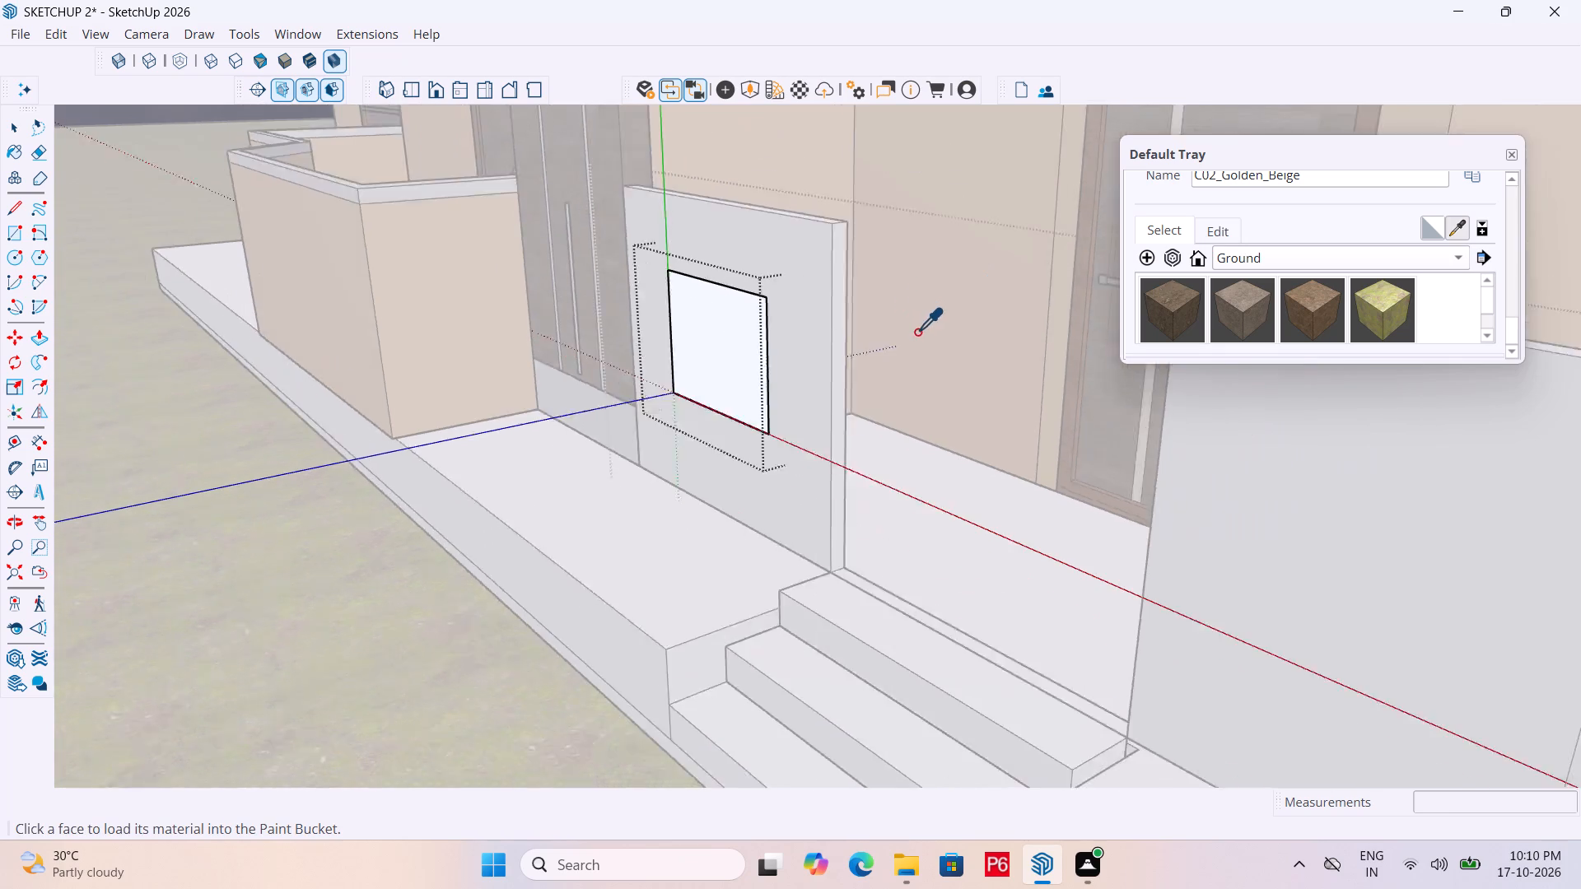
pyautogui.scroll(-9, 916, 332)
pyautogui.moveTo(751, 380); pyautogui.dragTo(856, 425, button='middle')
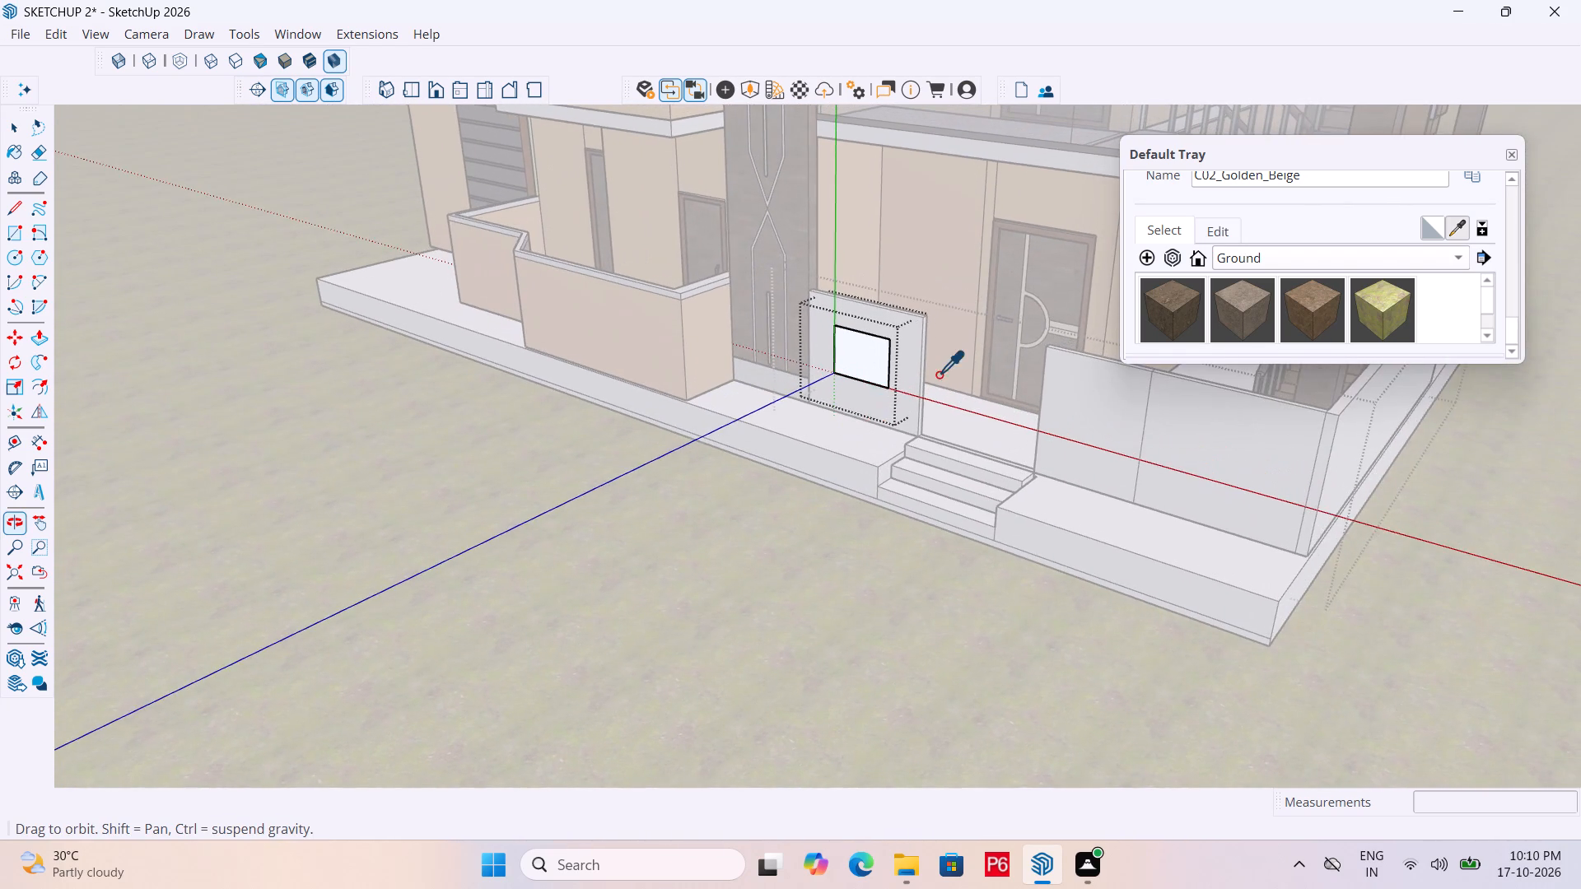
pyautogui.scroll(4, 944, 371)
pyautogui.click(601, 332)
pyautogui.click(833, 355)
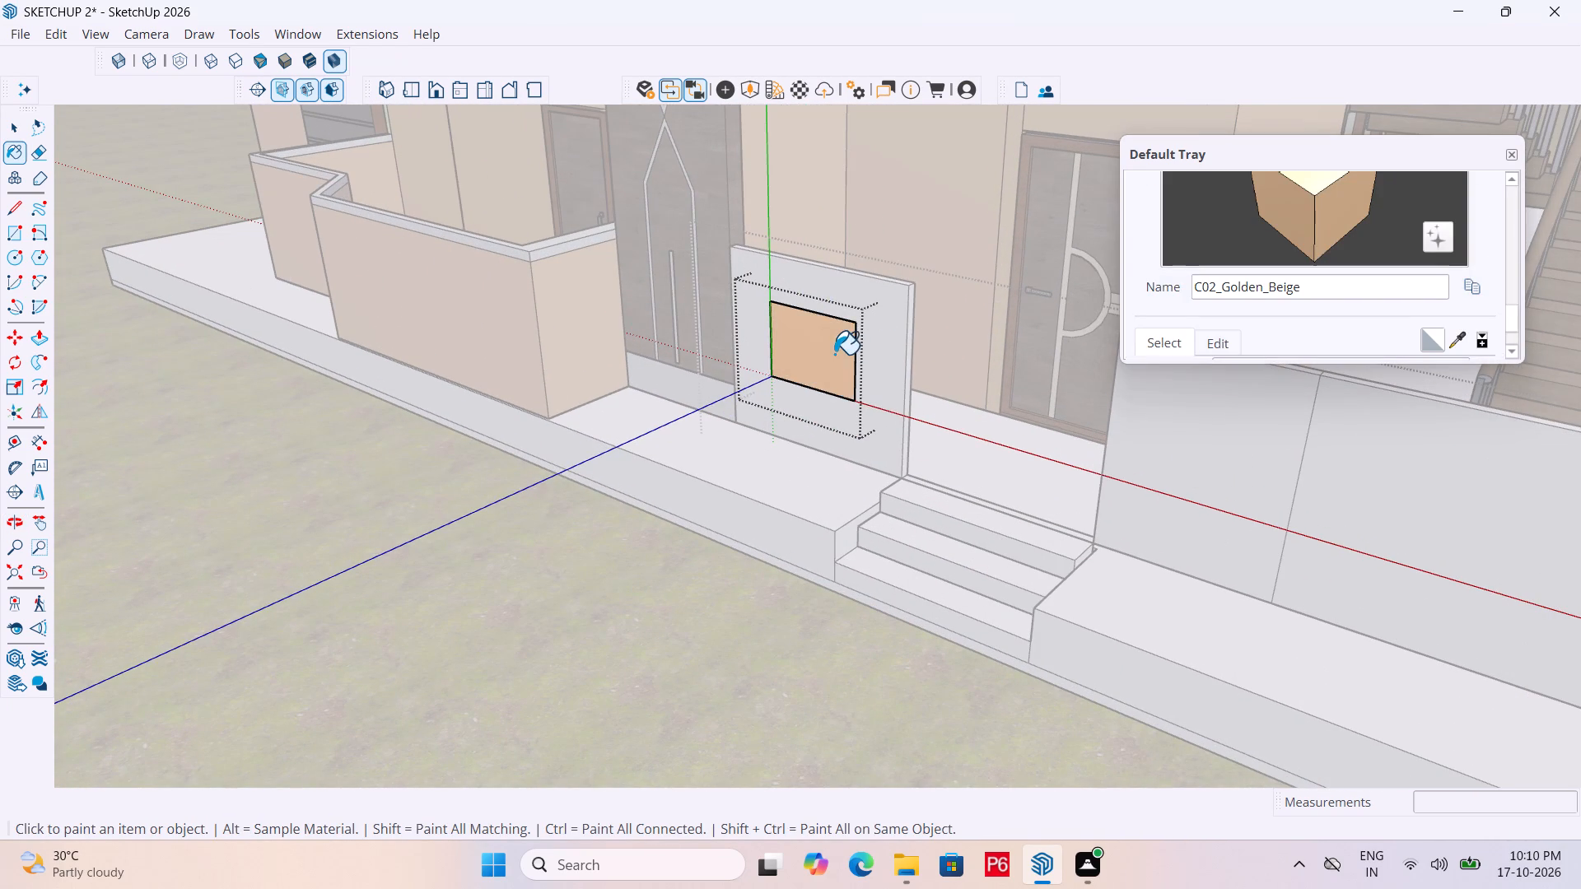
# Pull the beige rectangle out about 2 5/16" as a raised panel and finish editing the groups.
pyautogui.scroll(6, 899, 322)
pyautogui.press('p')
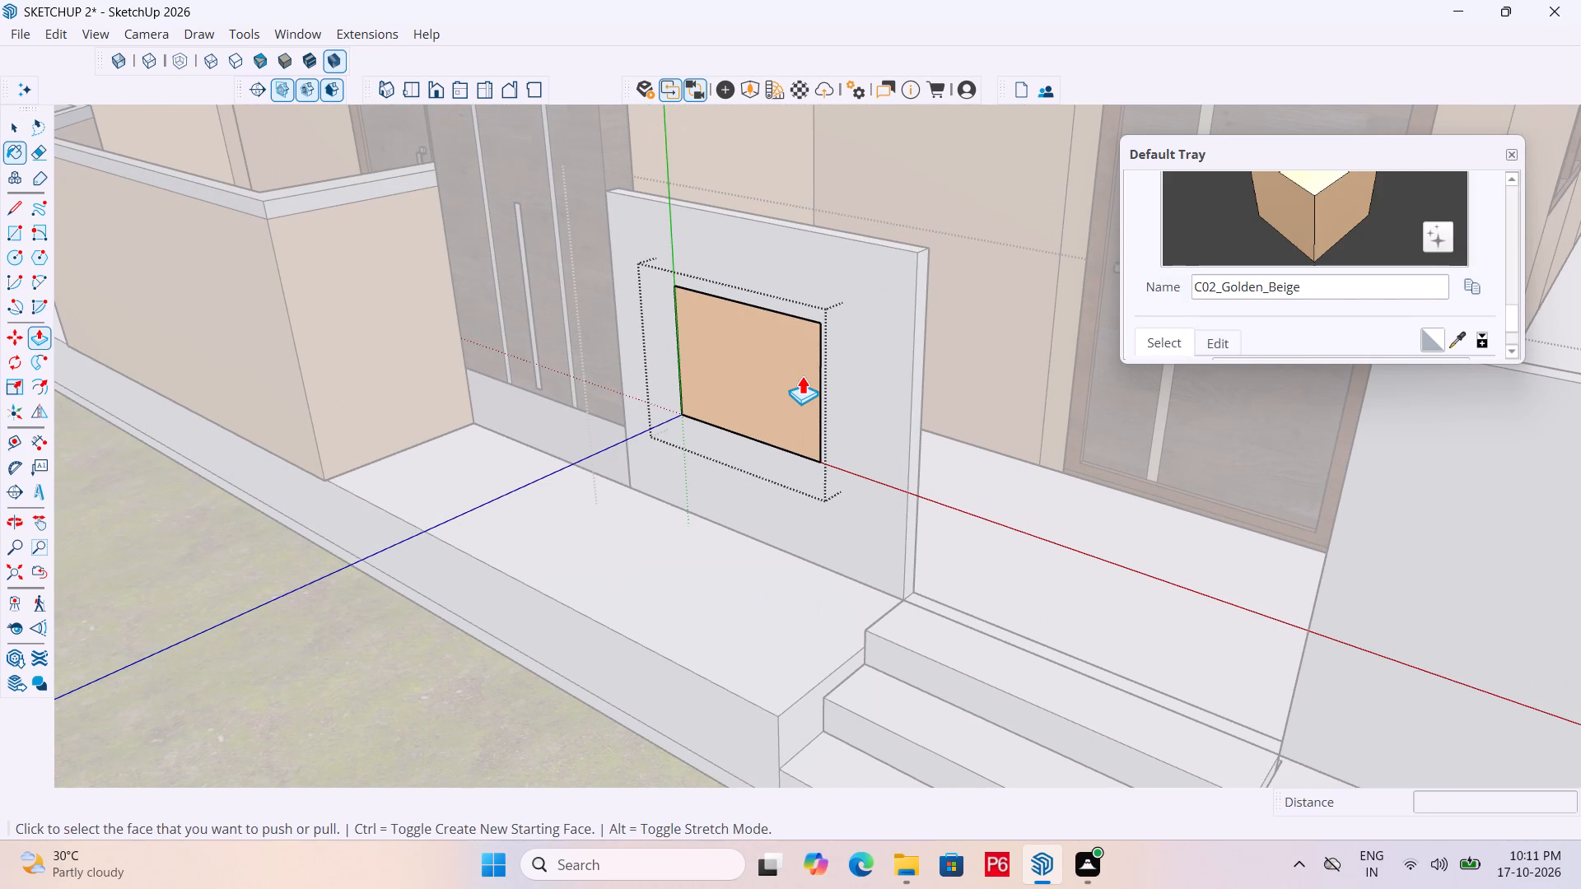
pyautogui.click(802, 375)
pyautogui.click(794, 383)
pyautogui.scroll(-2, 703, 285)
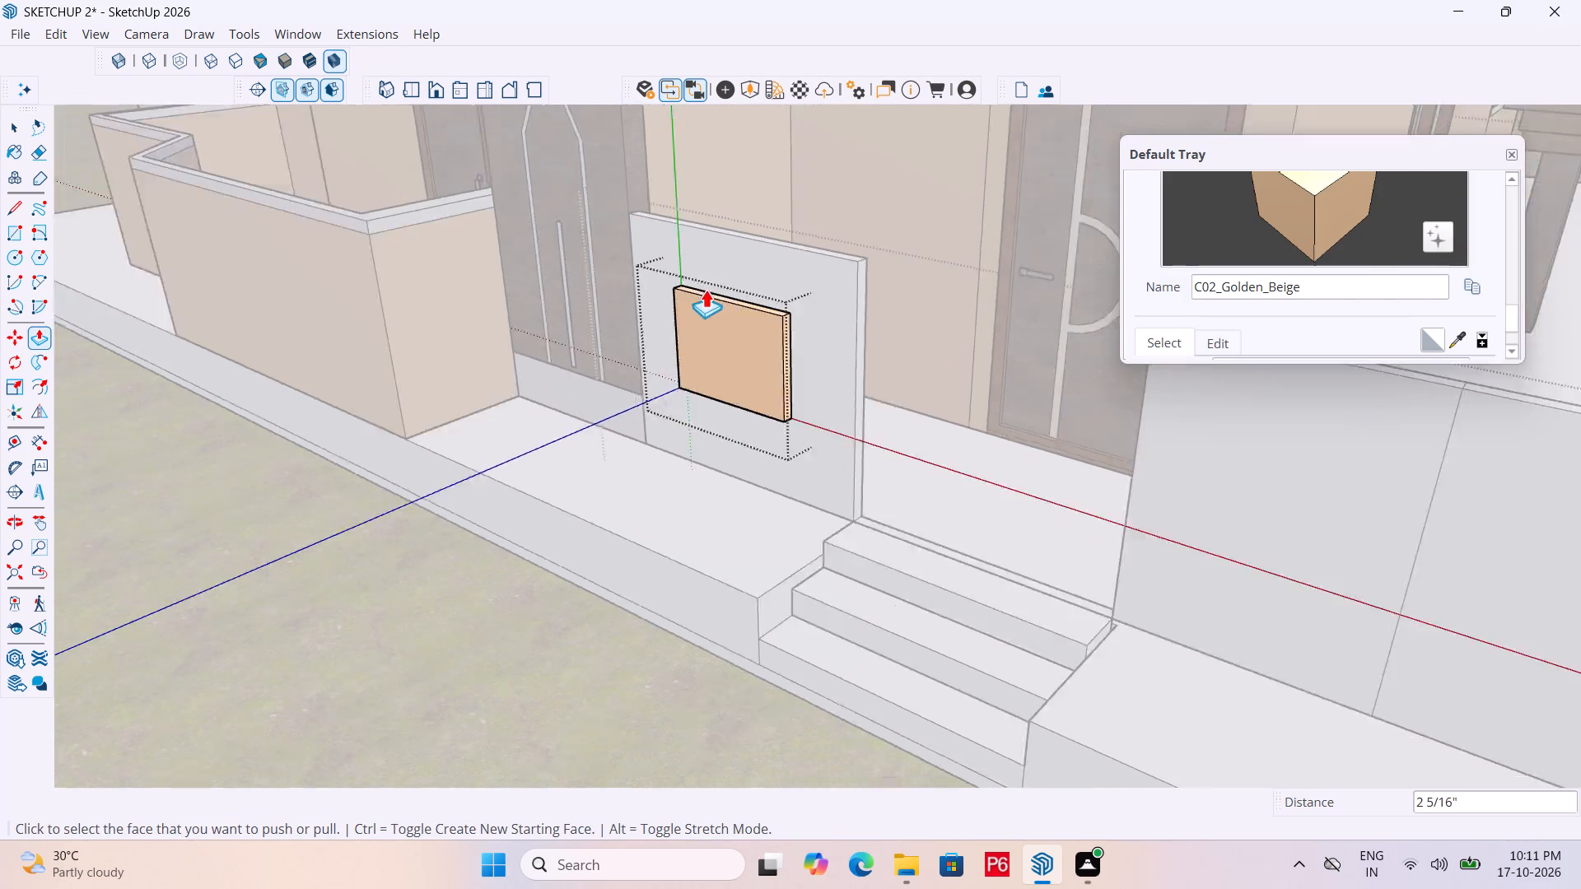
pyautogui.scroll(-9, 706, 289)
pyautogui.press('space')
pyautogui.scroll(-18, 427, 295)
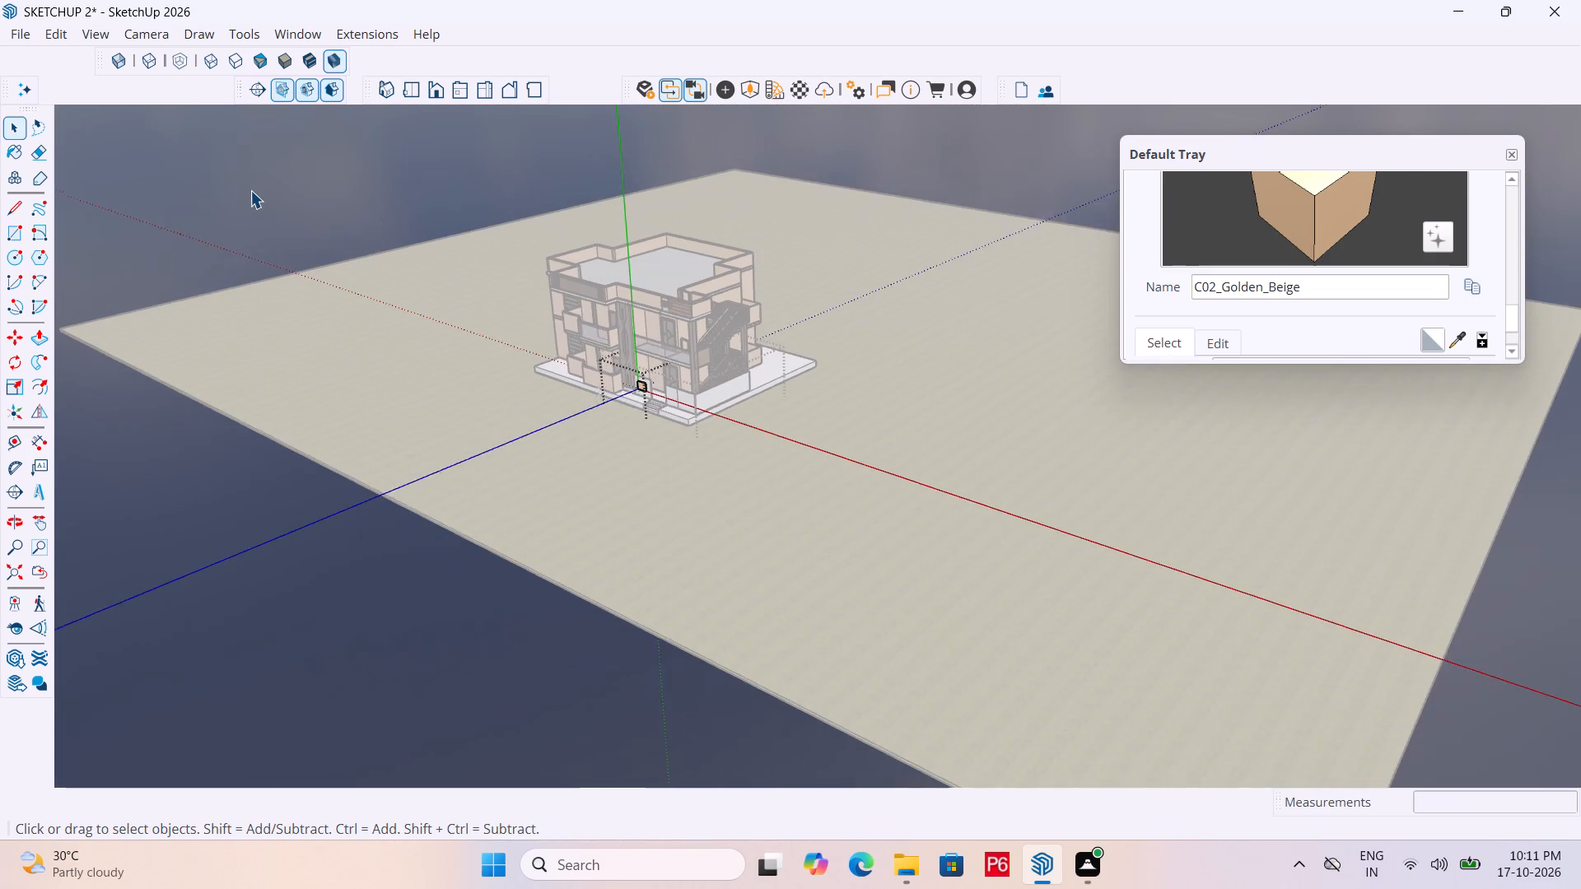
pyautogui.doubleClick(250, 190)
pyautogui.tripleClick(292, 202)
# Examine the front facade with the new wall panel, the entrance walls, and the column, canopy underside and staircase at the corner.
pyautogui.scroll(6, 593, 310)
pyautogui.moveTo(780, 412); pyautogui.dragTo(992, 350, button='middle')
pyautogui.scroll(1, 982, 354)
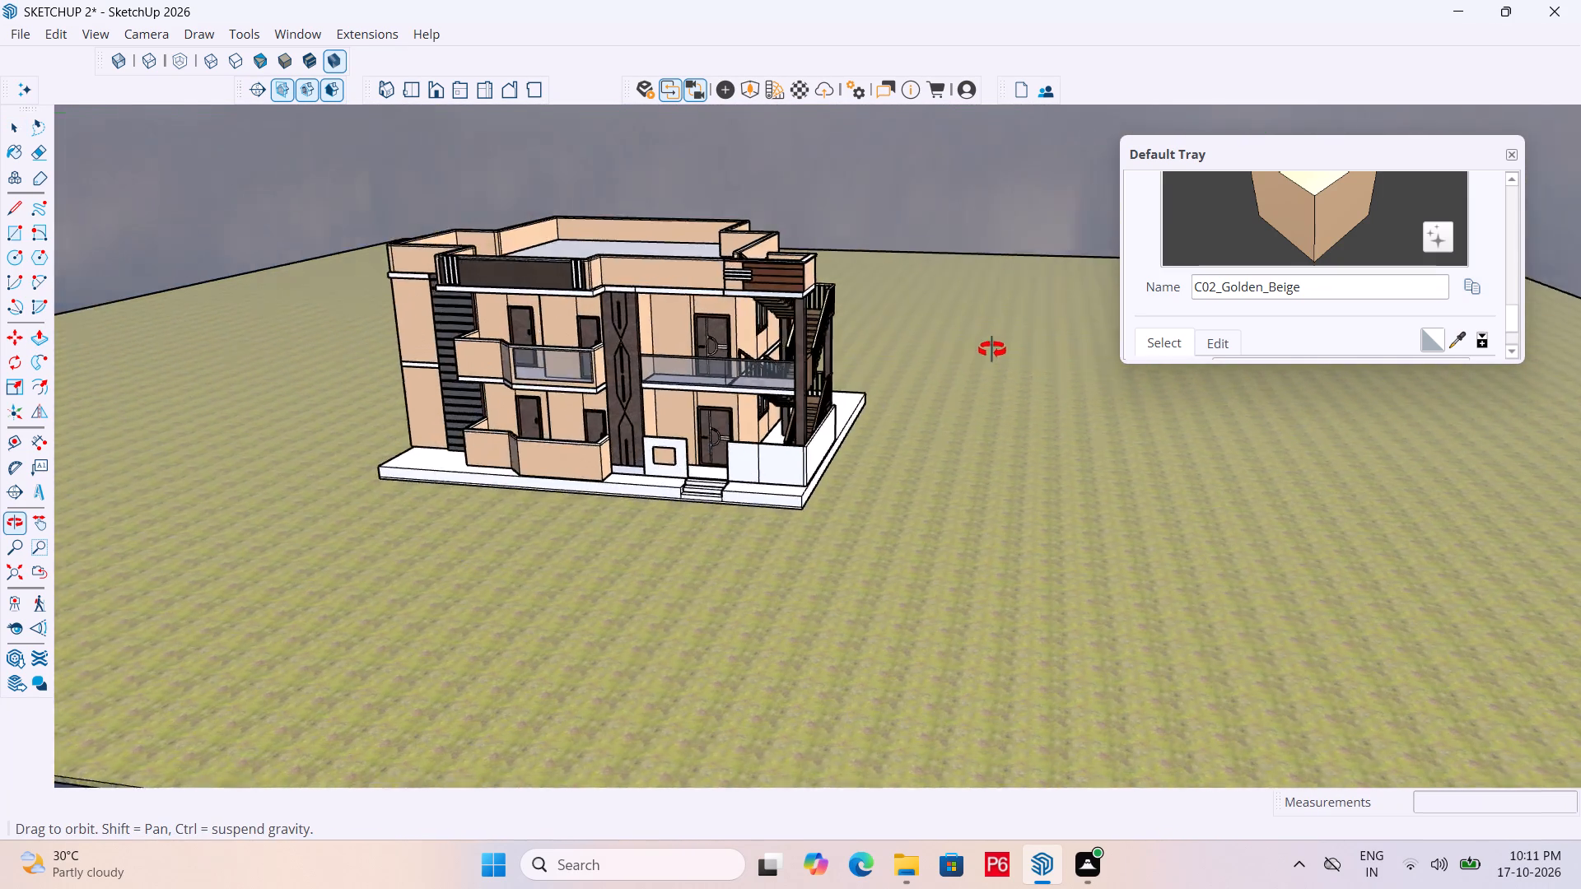
pyautogui.moveTo(992, 350); pyautogui.dragTo(989, 344, button='middle')
pyautogui.scroll(6, 754, 466)
pyautogui.scroll(1, 562, 472)
pyautogui.moveTo(546, 455); pyautogui.dragTo(525, 428, button='middle')
pyautogui.middleClick(525, 428)
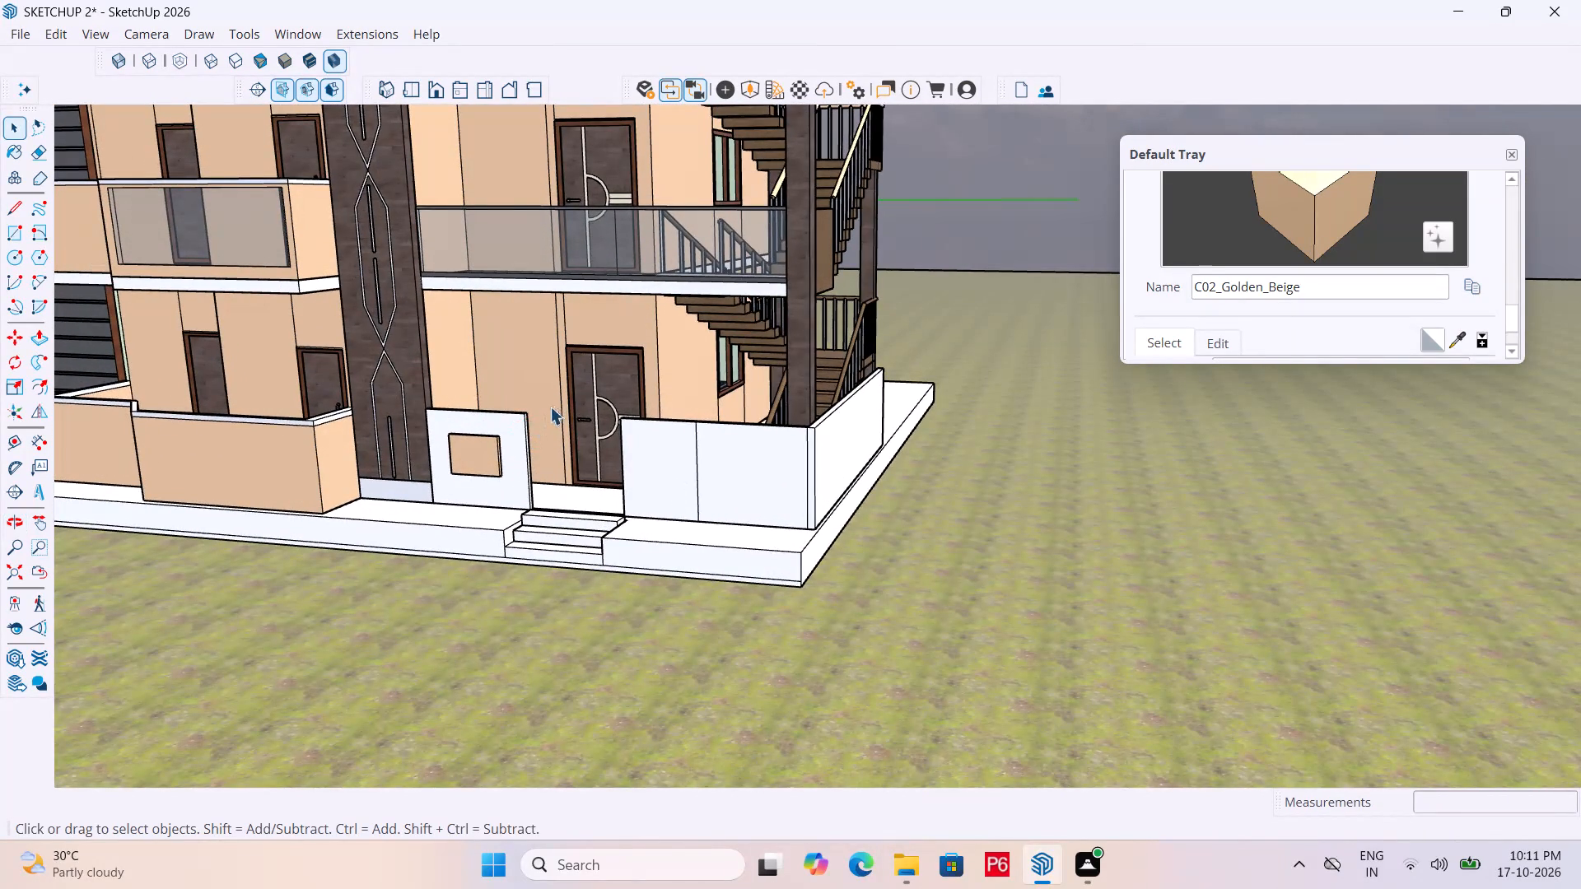
pyautogui.moveTo(514, 403); pyautogui.dragTo(484, 380, button='middle')
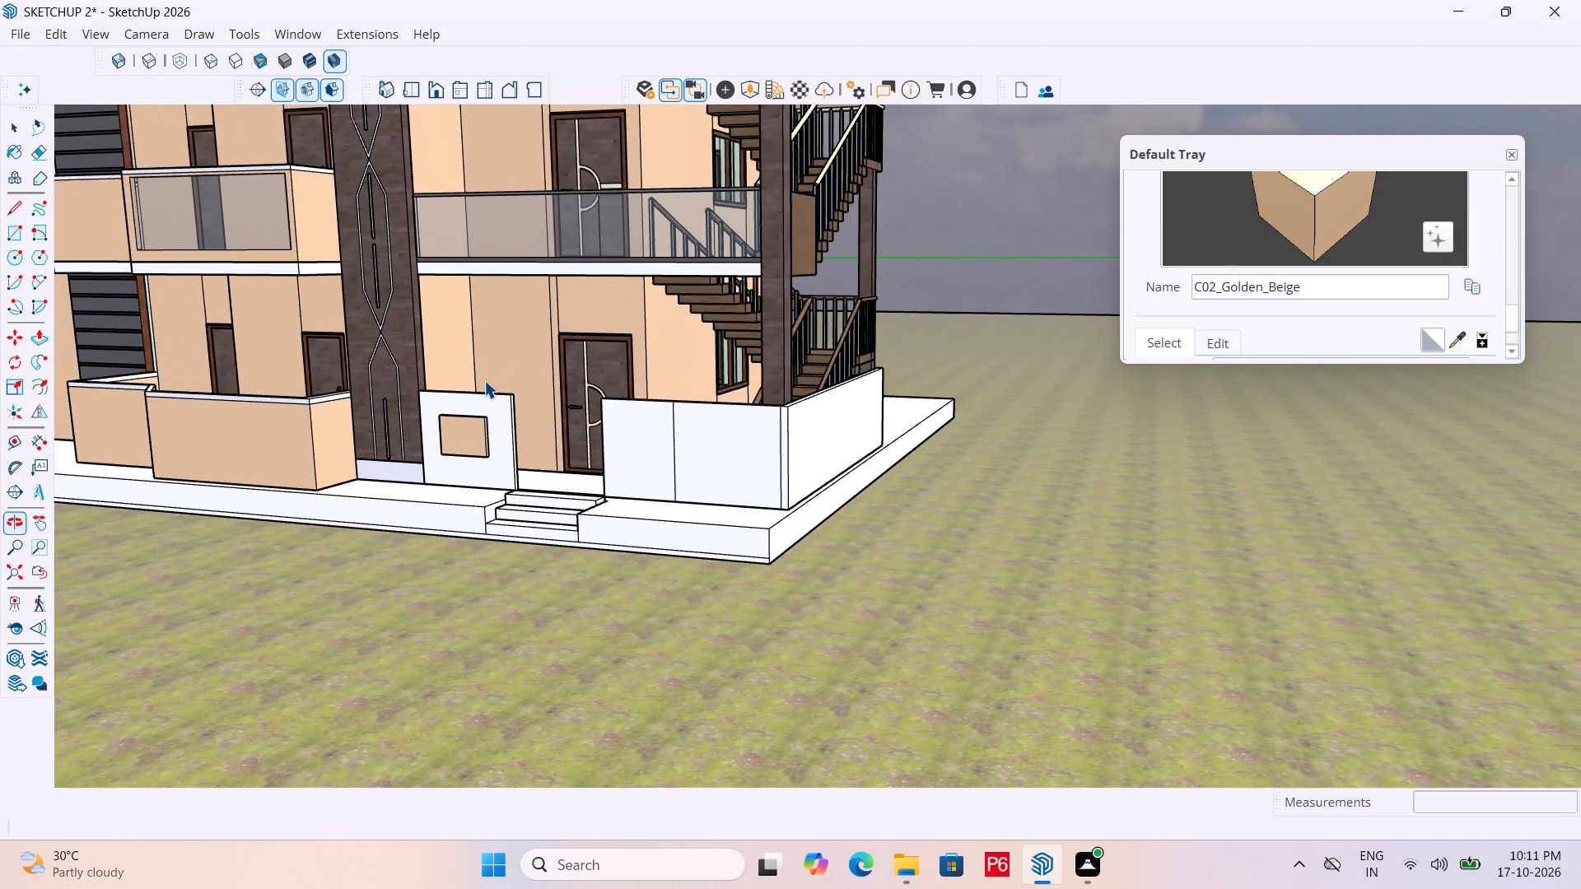
pyautogui.scroll(-5, 601, 328)
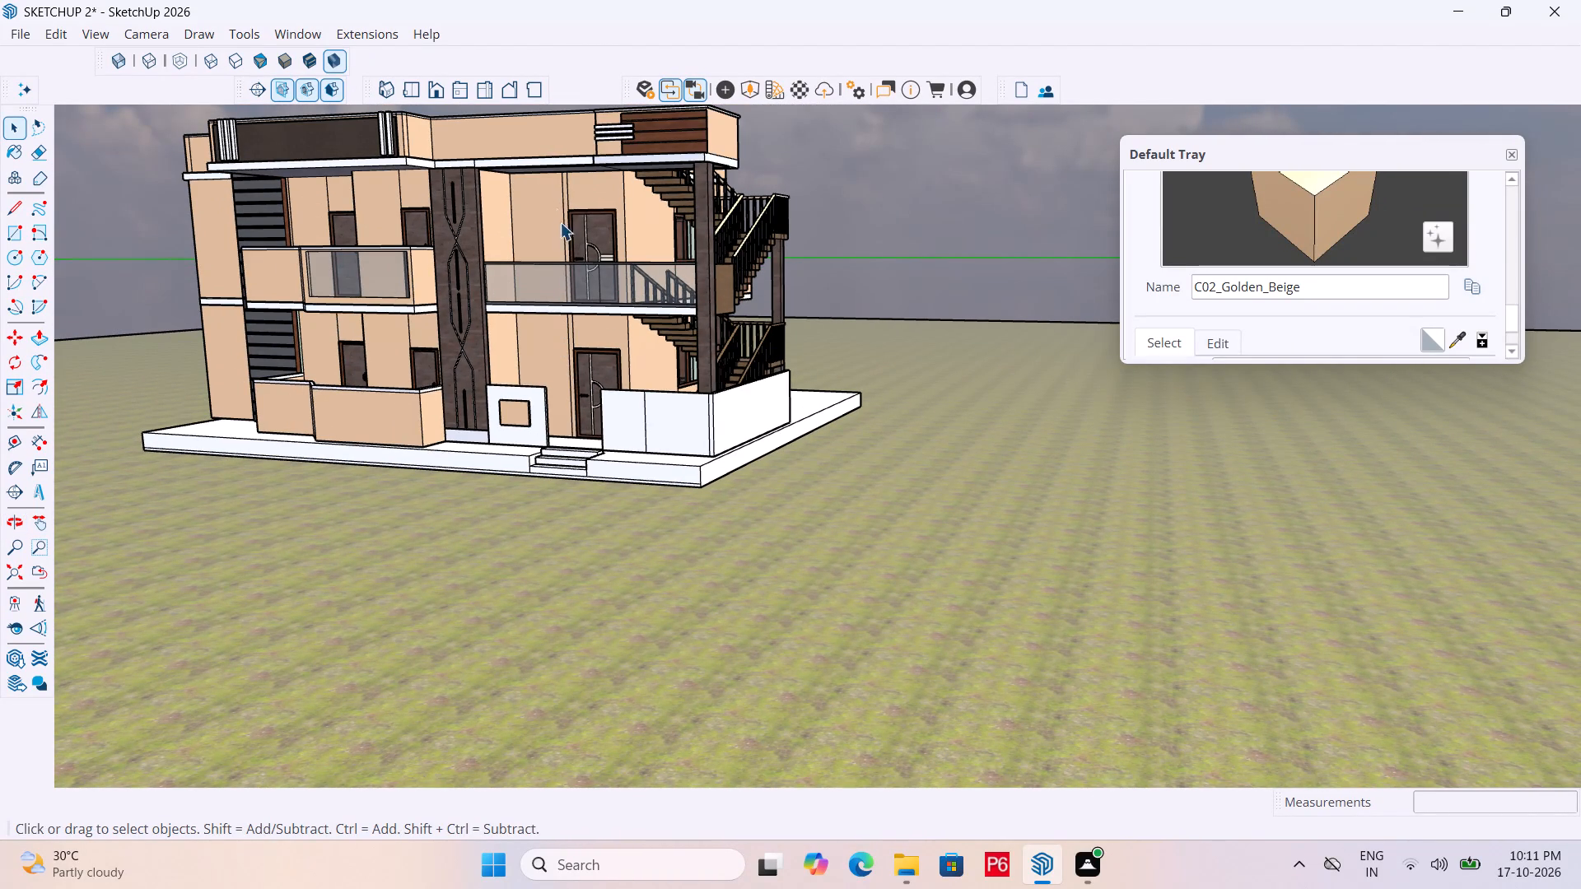
pyautogui.scroll(4, 525, 175)
pyautogui.moveTo(530, 183); pyautogui.dragTo(389, 79, button='middle')
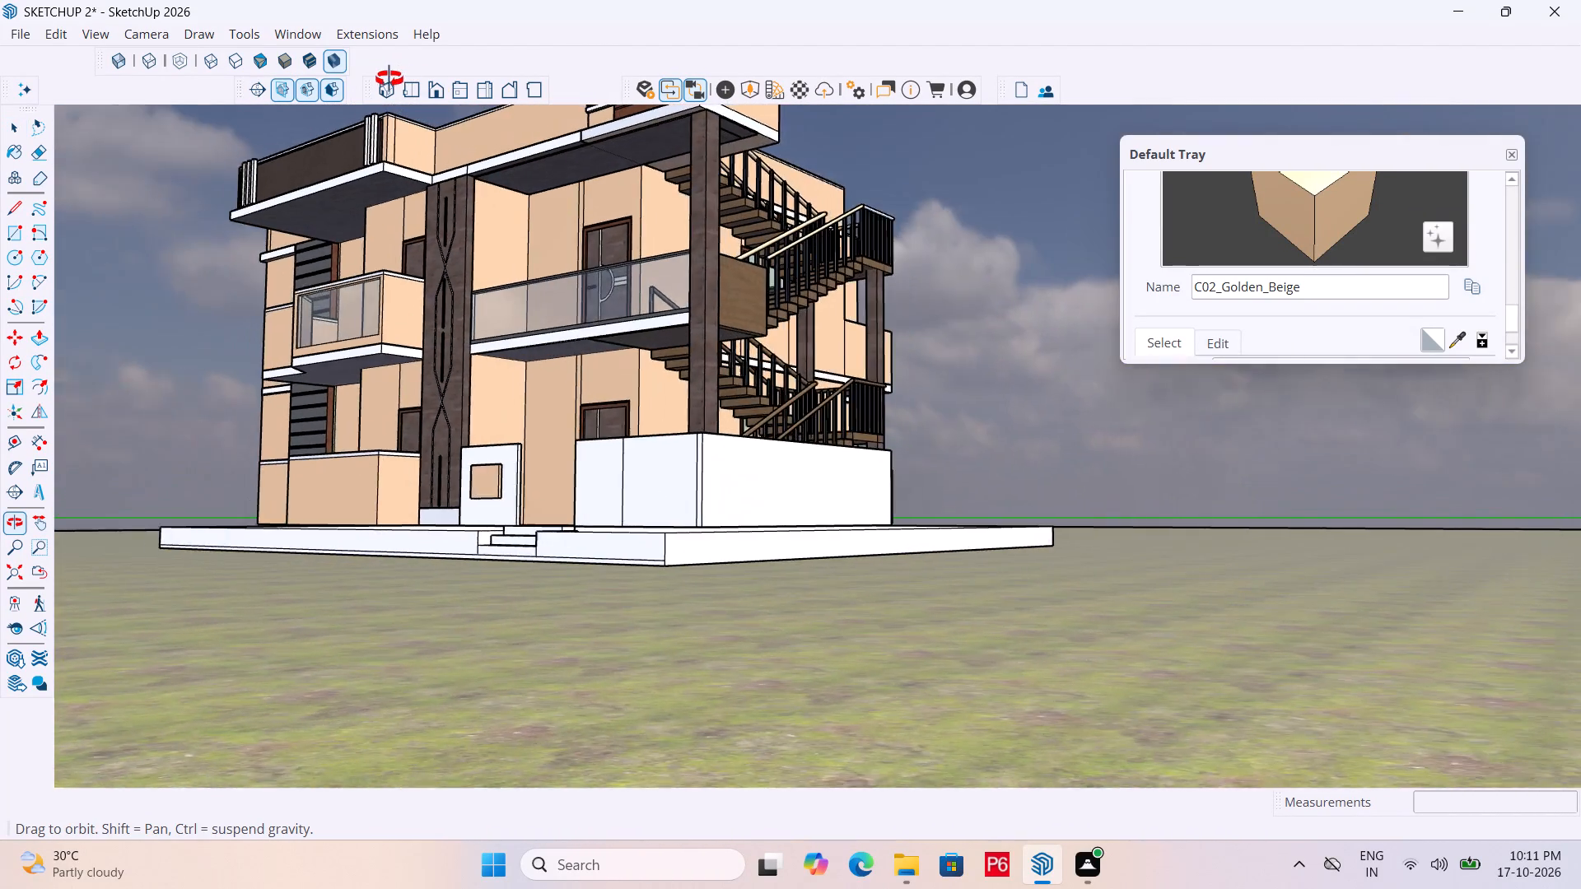
pyautogui.moveTo(389, 79); pyautogui.dragTo(536, 241, button='middle')
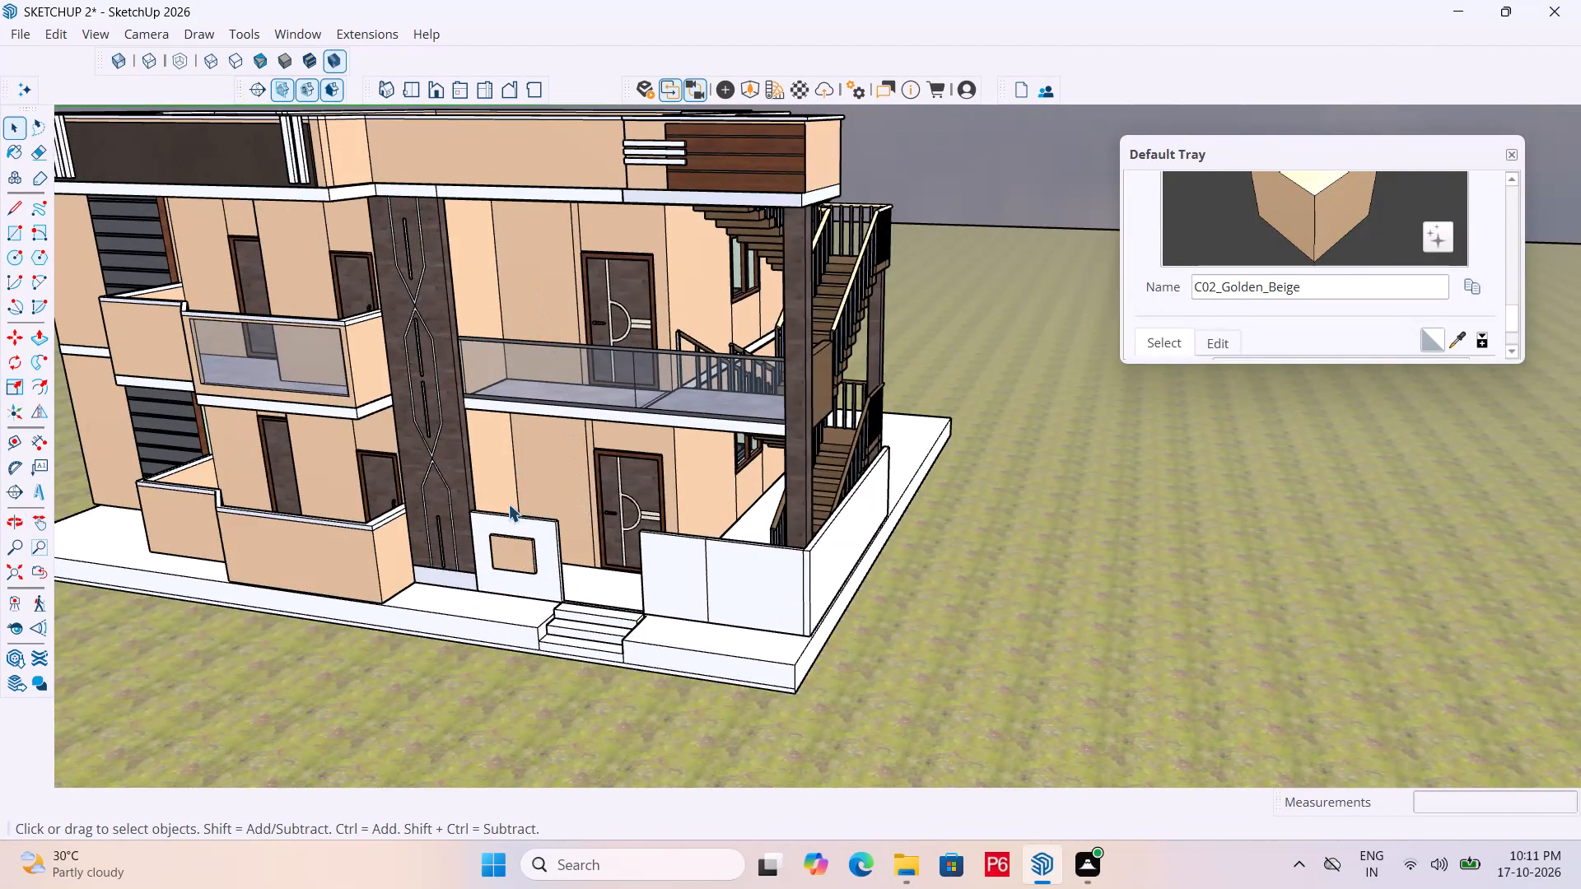
pyautogui.scroll(-5, 518, 492)
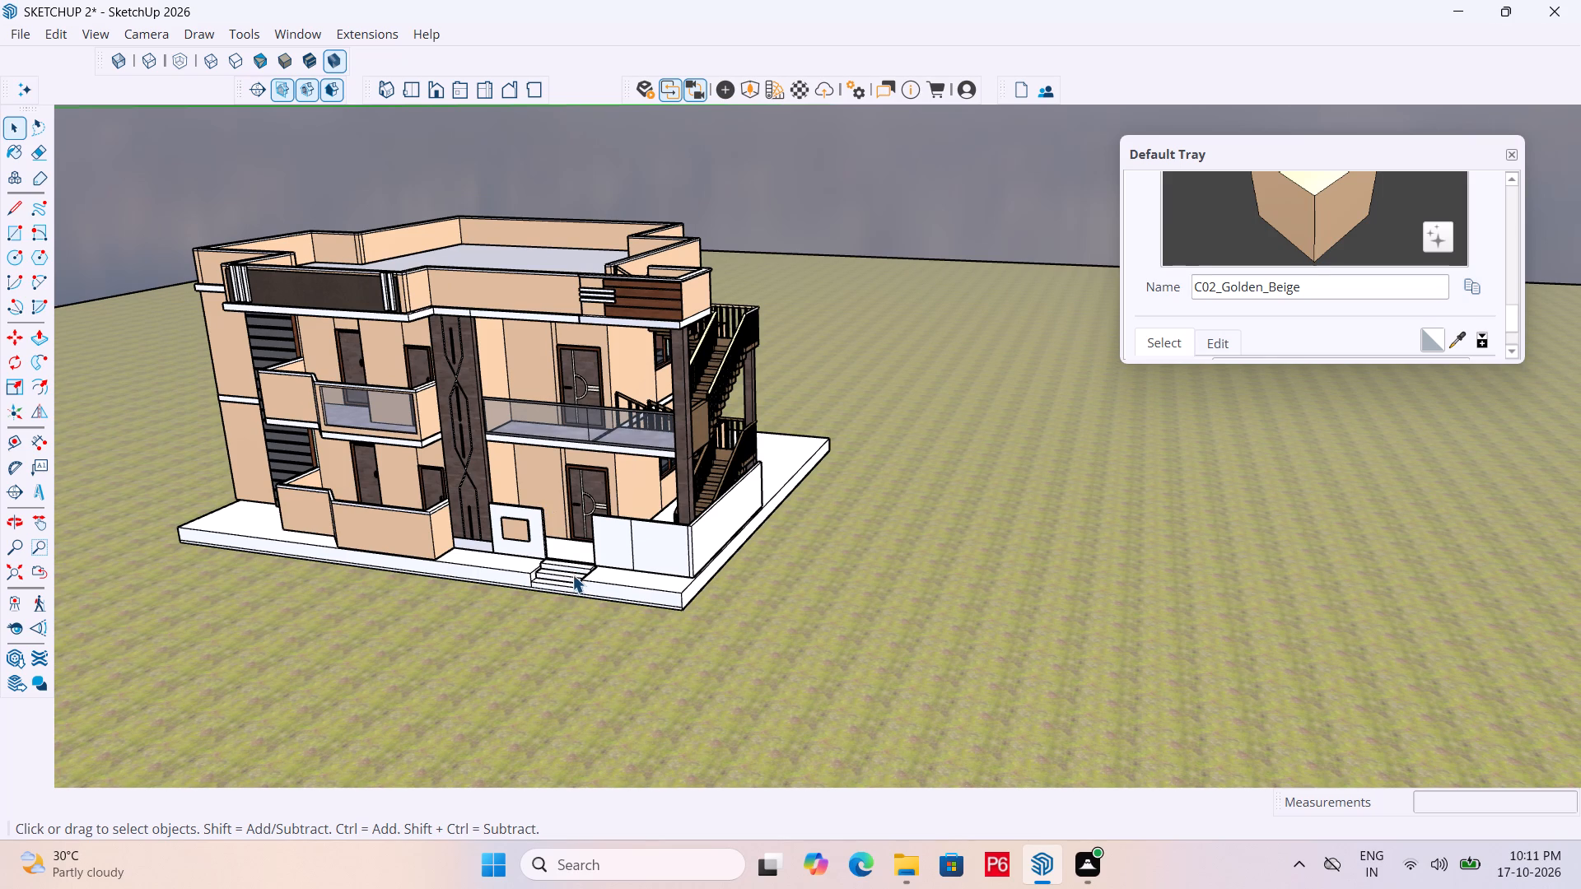
pyautogui.scroll(4, 654, 347)
pyautogui.moveTo(652, 306); pyautogui.dragTo(644, 230, button='middle')
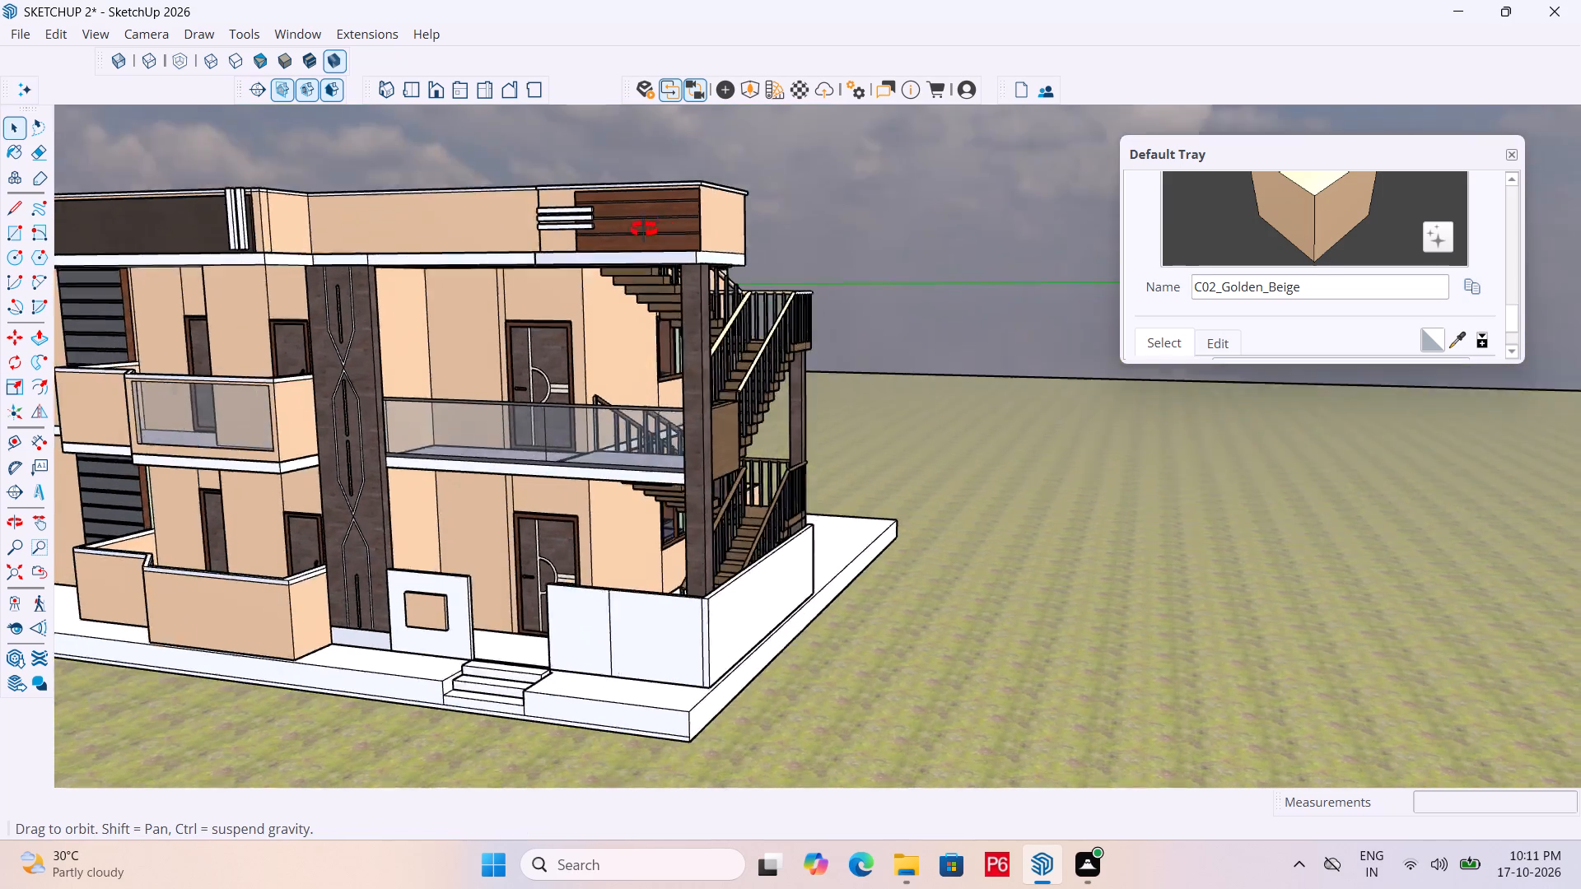
pyautogui.moveTo(644, 230); pyautogui.dragTo(679, 119, button='middle')
pyautogui.scroll(14, 723, 201)
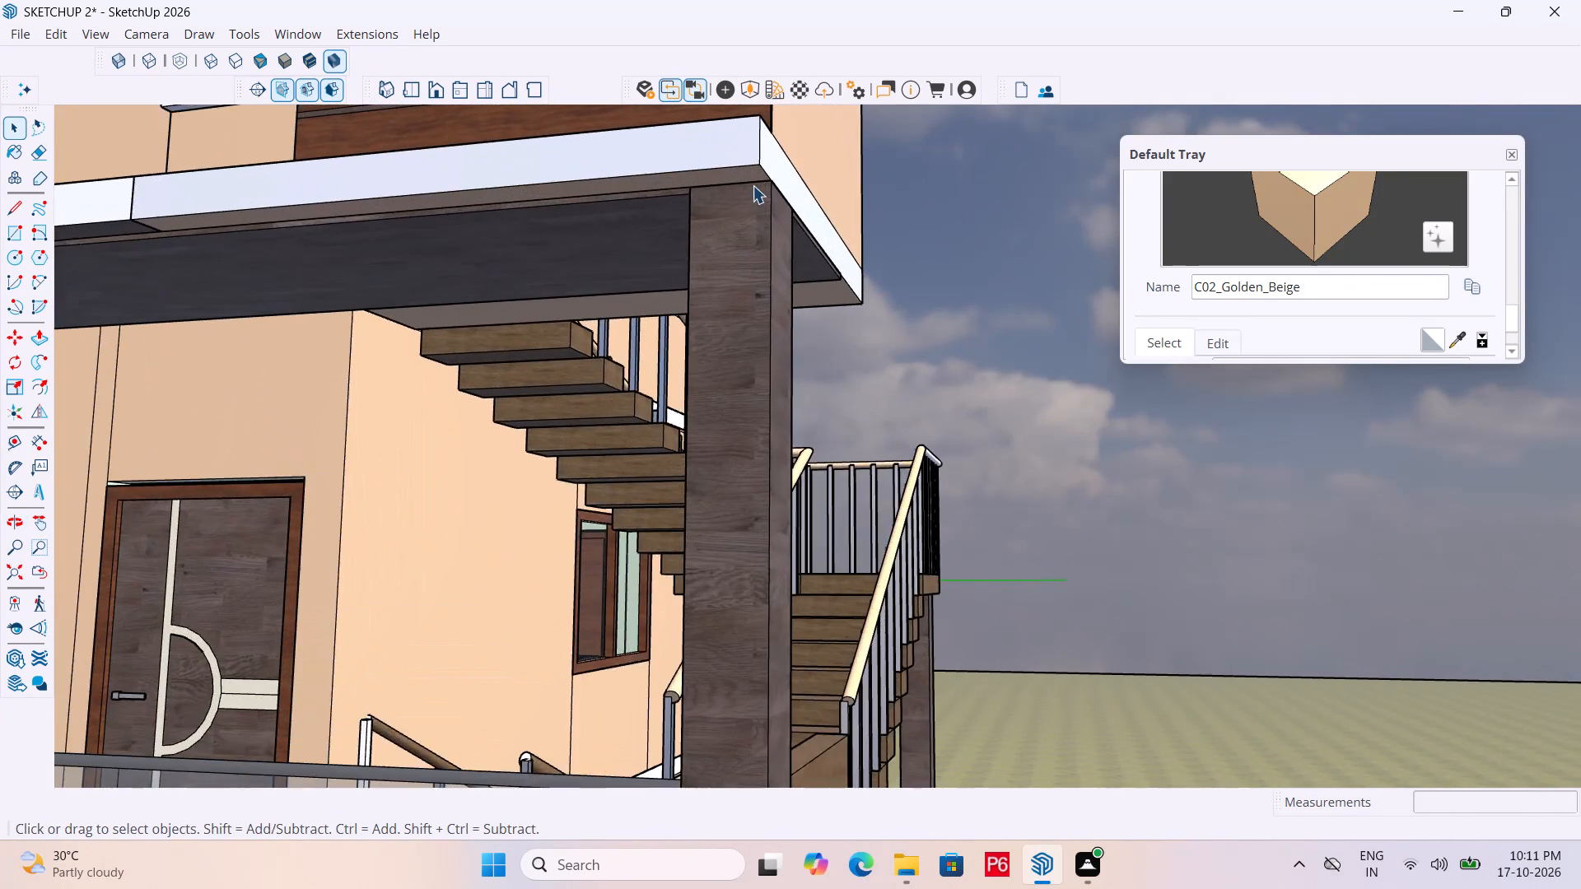
pyautogui.moveTo(739, 181); pyautogui.dragTo(520, 99, button='middle')
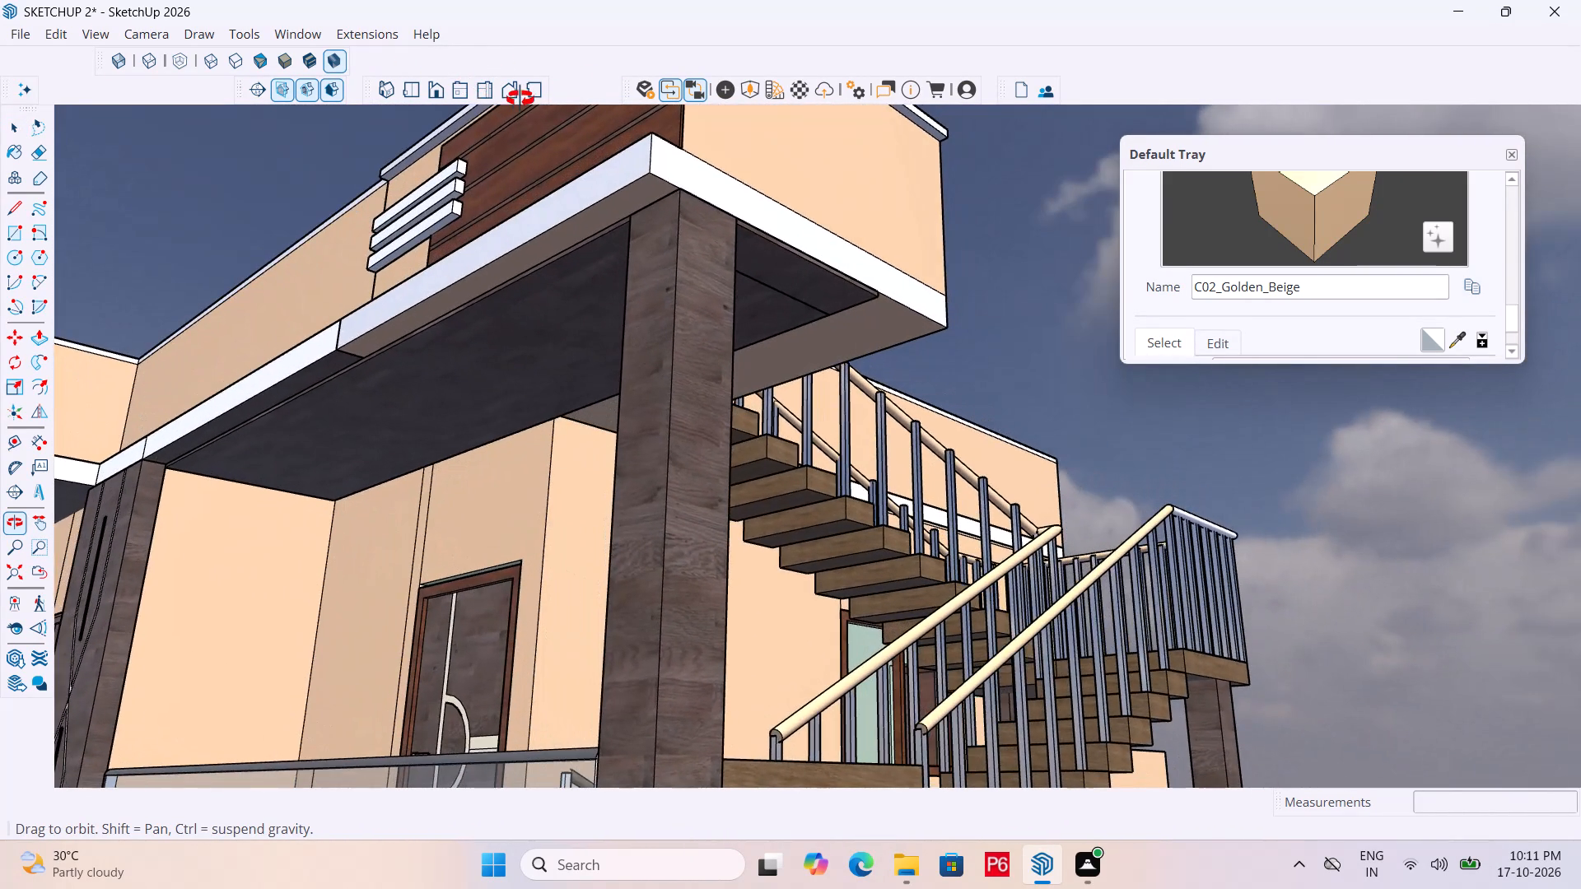
pyautogui.moveTo(520, 99); pyautogui.dragTo(525, 106, button='middle')
pyautogui.moveTo(698, 243); pyautogui.dragTo(679, 225, button='middle')
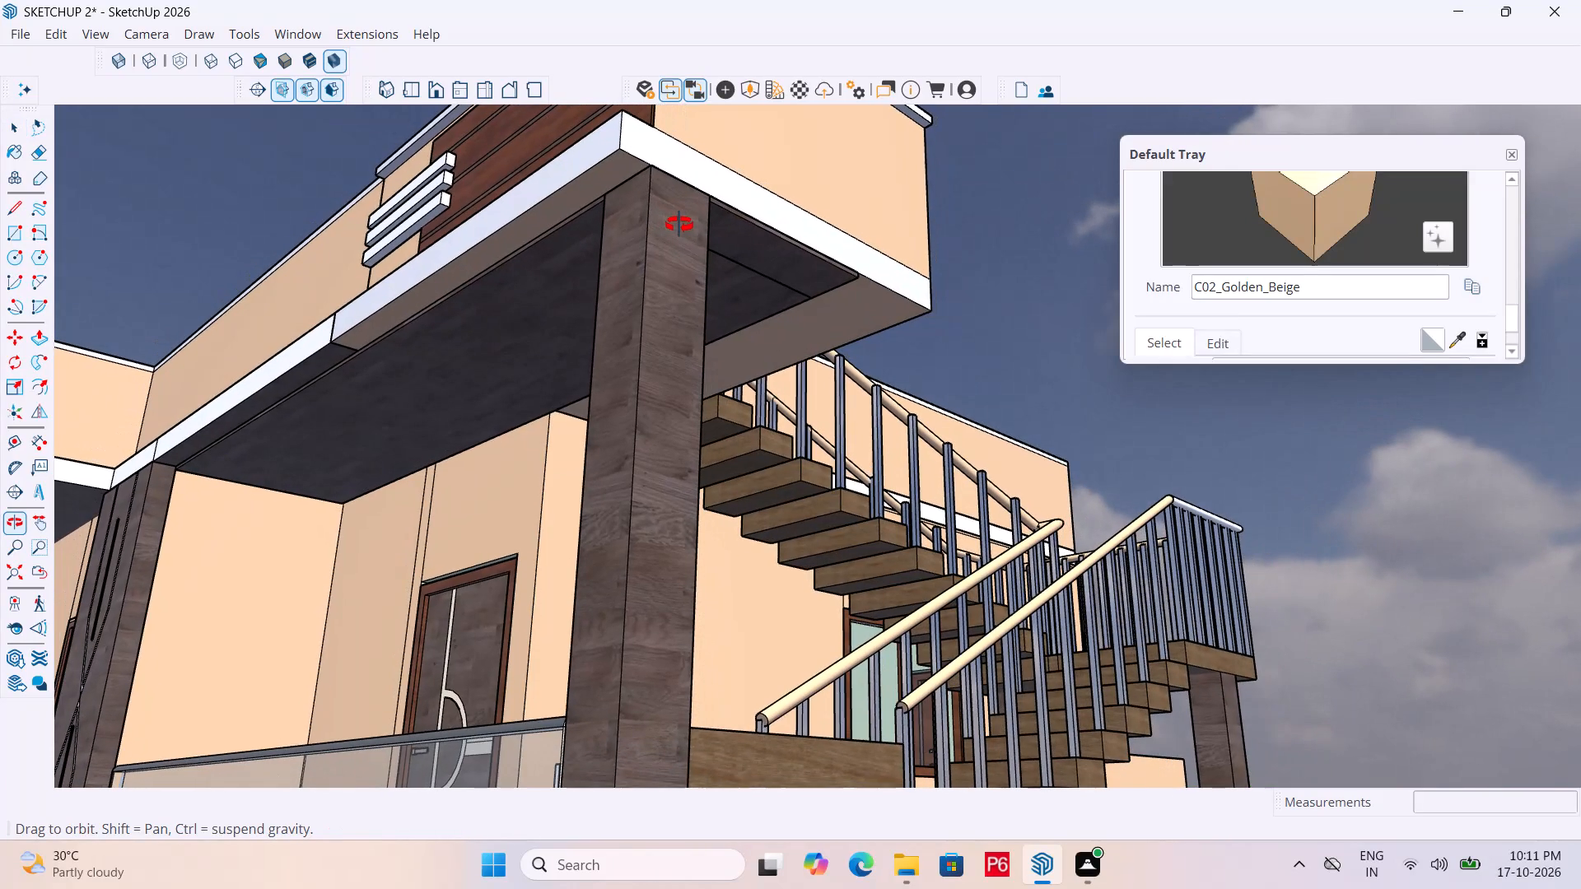
pyautogui.moveTo(679, 225); pyautogui.dragTo(676, 227, button='middle')
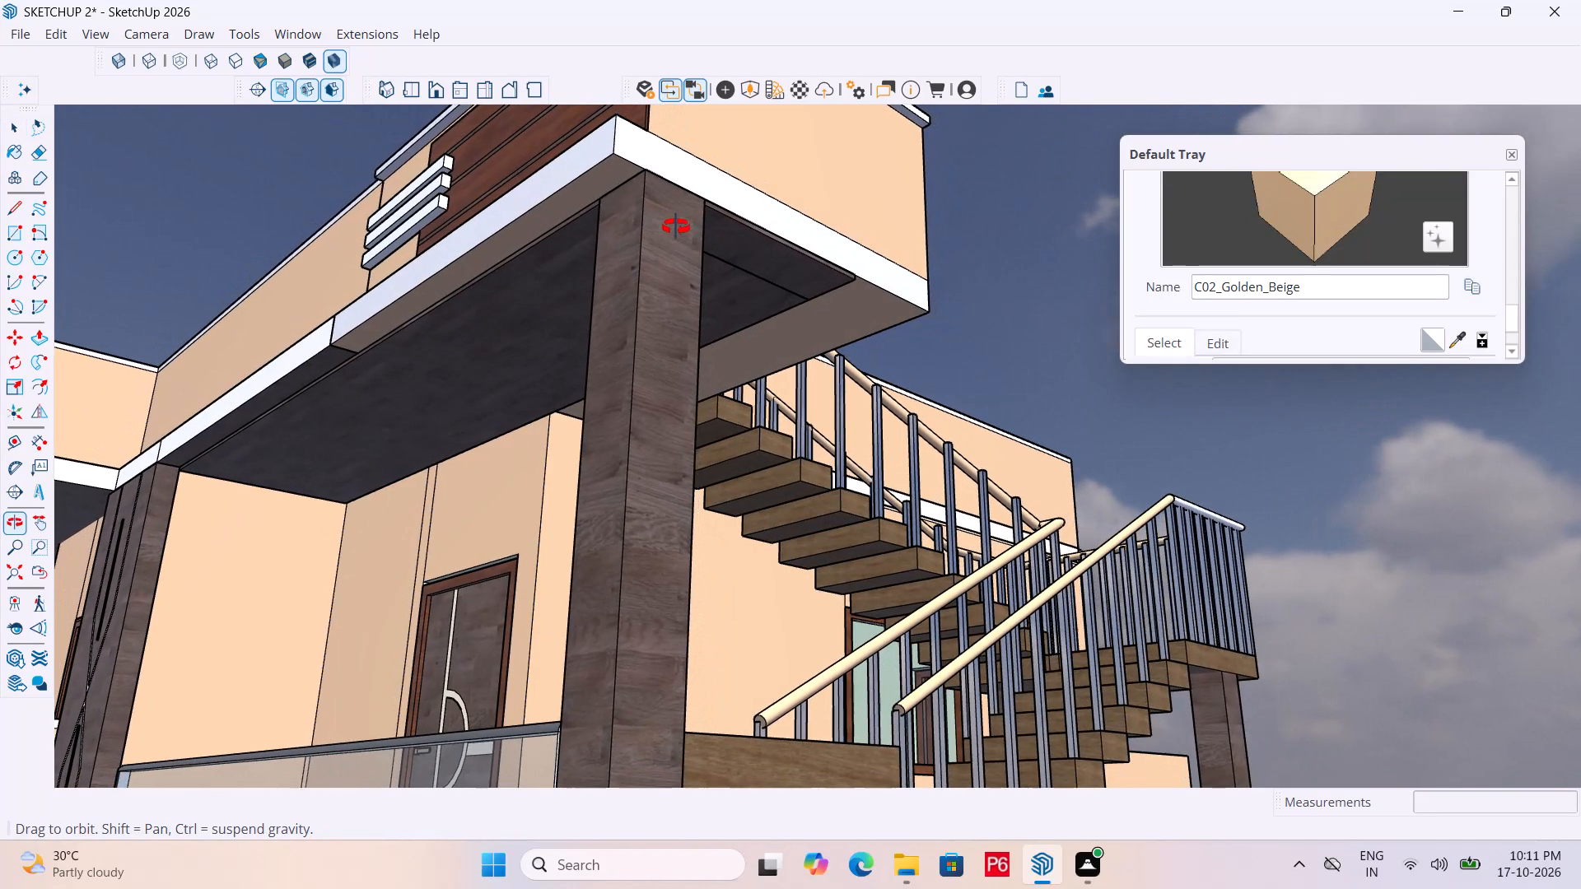
# Examine the corner column, canopy underside and staircase, and check the whole house from the front and stair side.
pyautogui.moveTo(676, 227); pyautogui.dragTo(675, 227, button='middle')
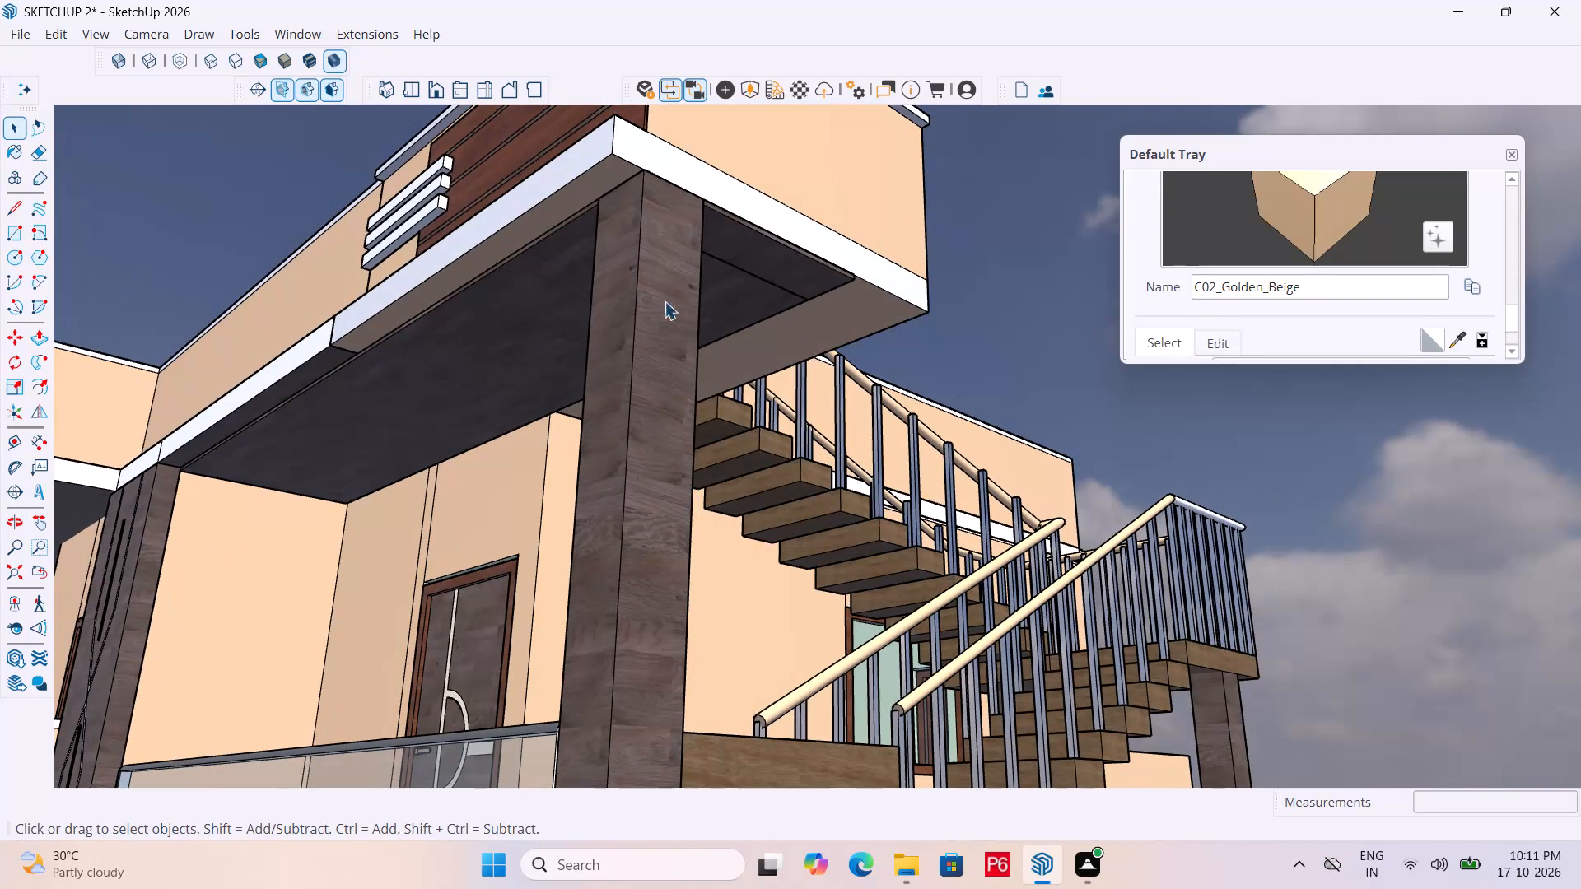
pyautogui.moveTo(664, 393); pyautogui.dragTo(582, 346, button='middle')
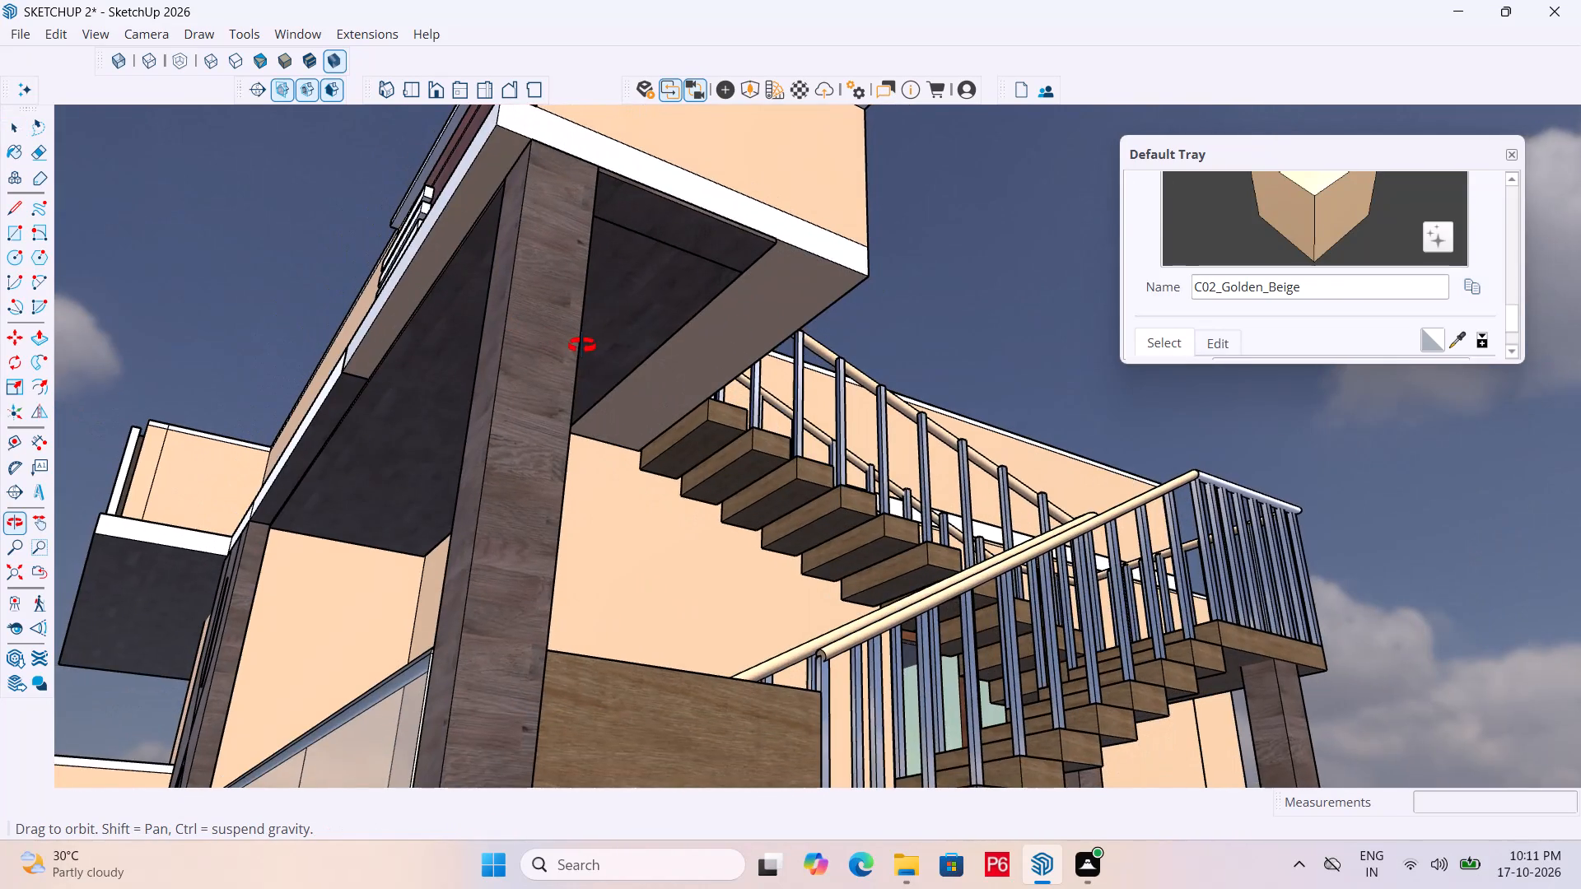
pyautogui.moveTo(582, 346); pyautogui.dragTo(618, 370, button='middle')
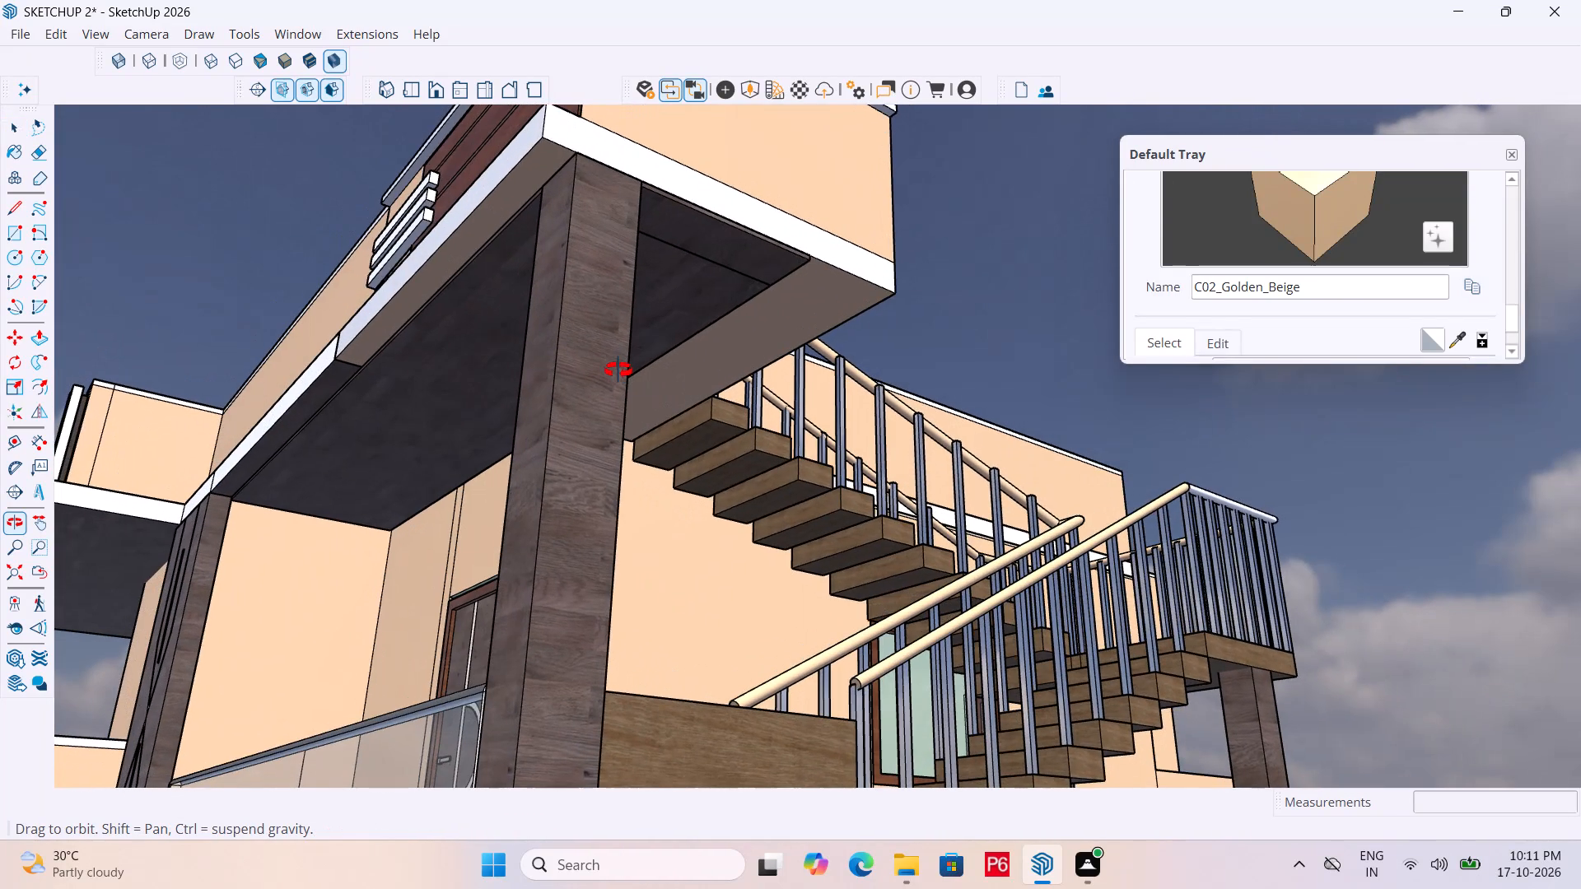
pyautogui.moveTo(618, 370); pyautogui.dragTo(727, 384, button='middle')
pyautogui.scroll(-13, 581, 435)
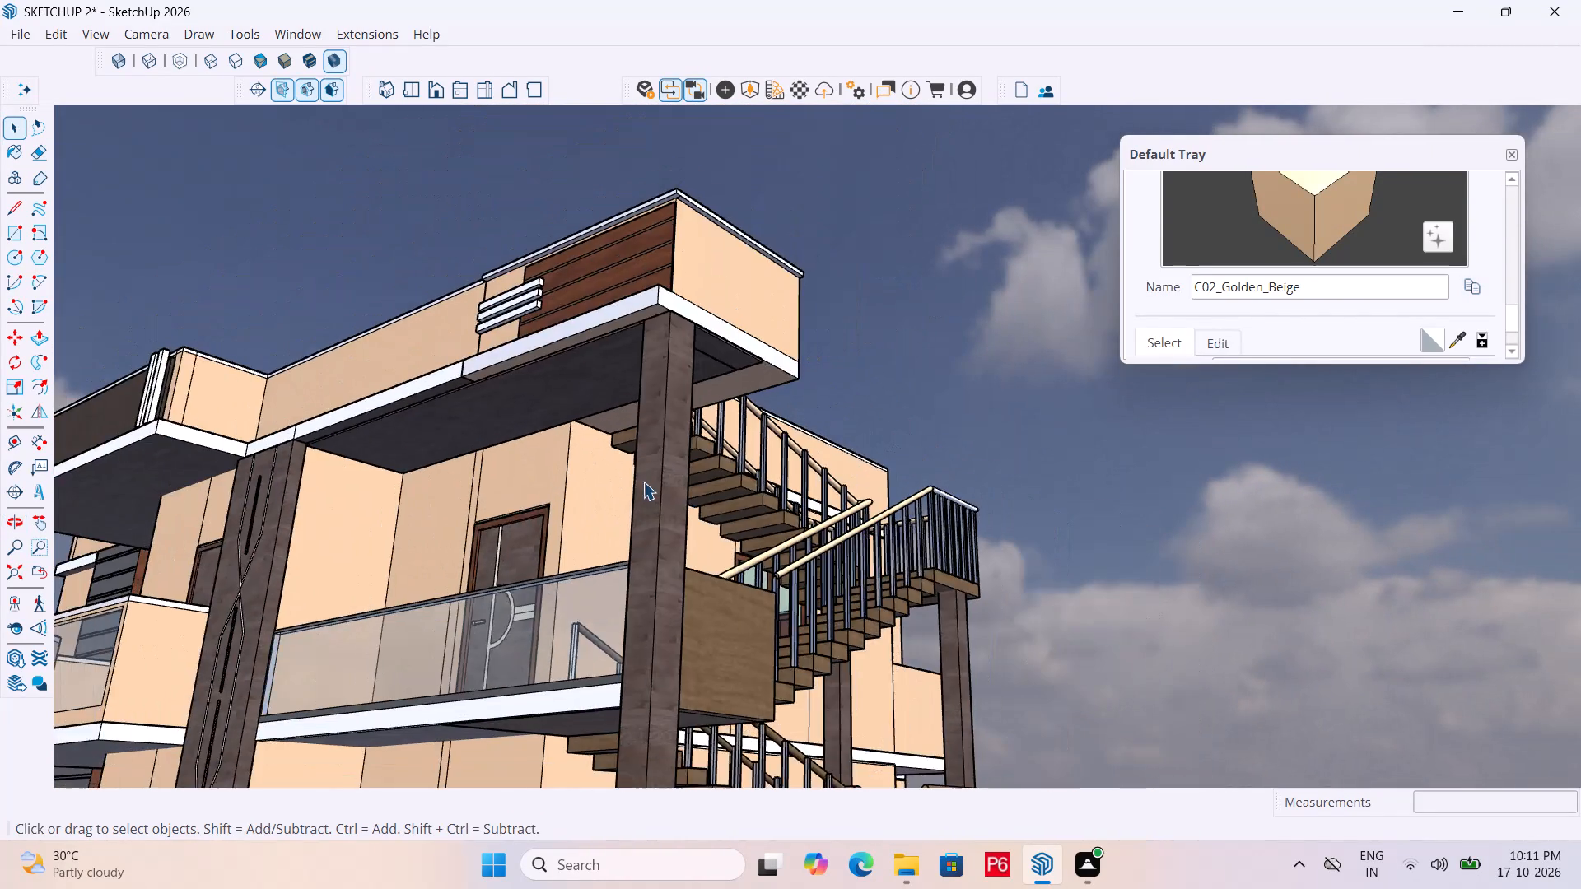
pyautogui.scroll(-12, 759, 477)
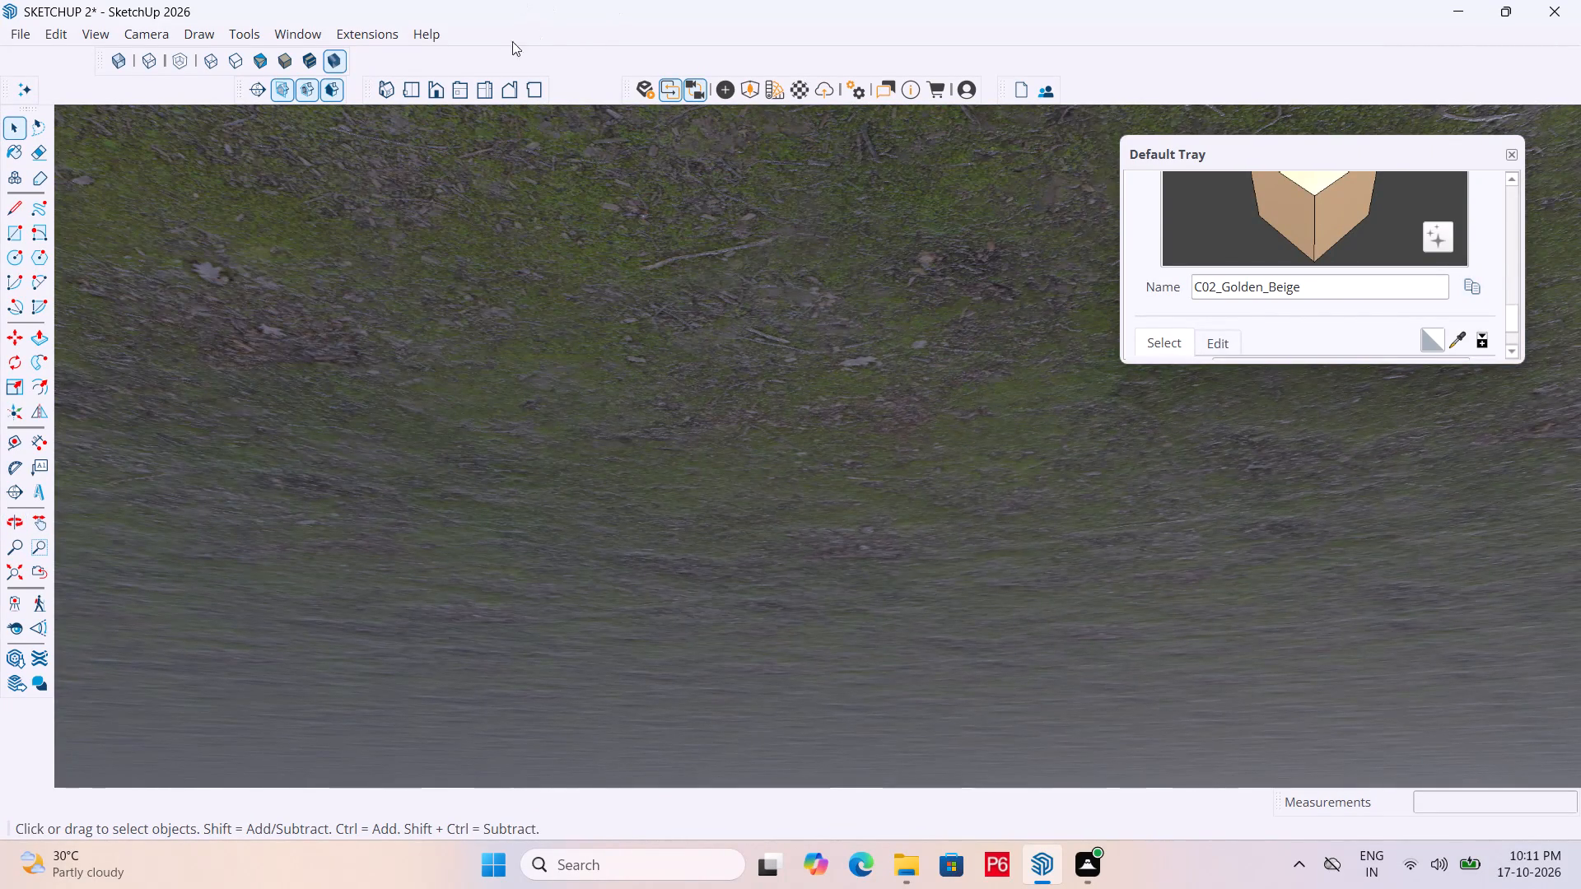
pyautogui.click(427, 91)
pyautogui.scroll(-2, 502, 552)
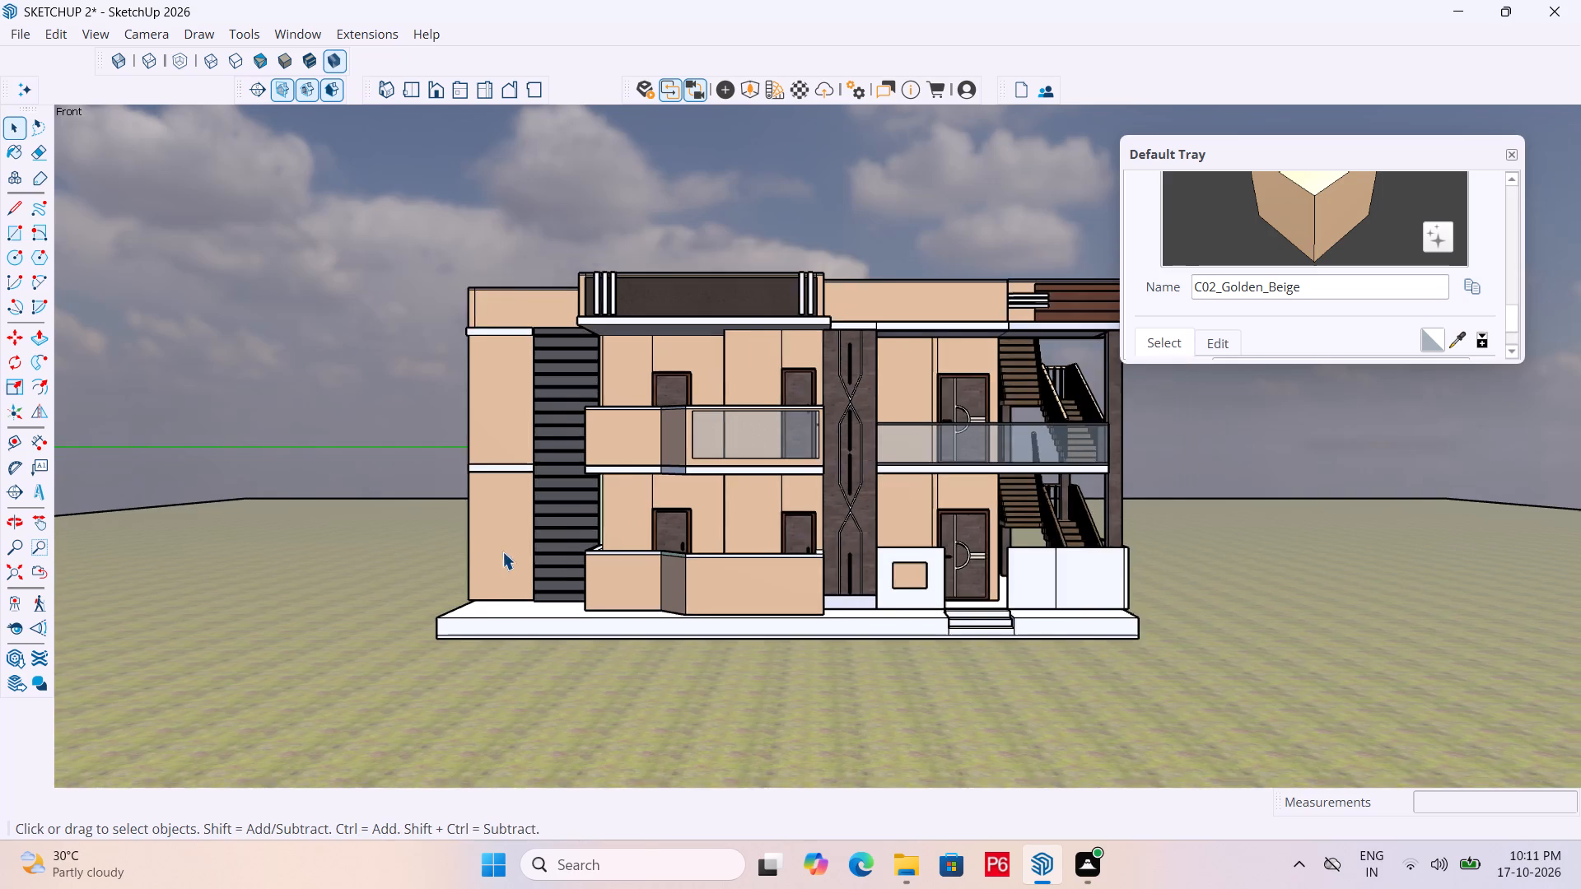
pyautogui.moveTo(255, 530); pyautogui.dragTo(3, 590, button='middle')
pyautogui.scroll(-1, 3, 590)
pyautogui.moveTo(742, 547); pyautogui.dragTo(676, 561, button='middle')
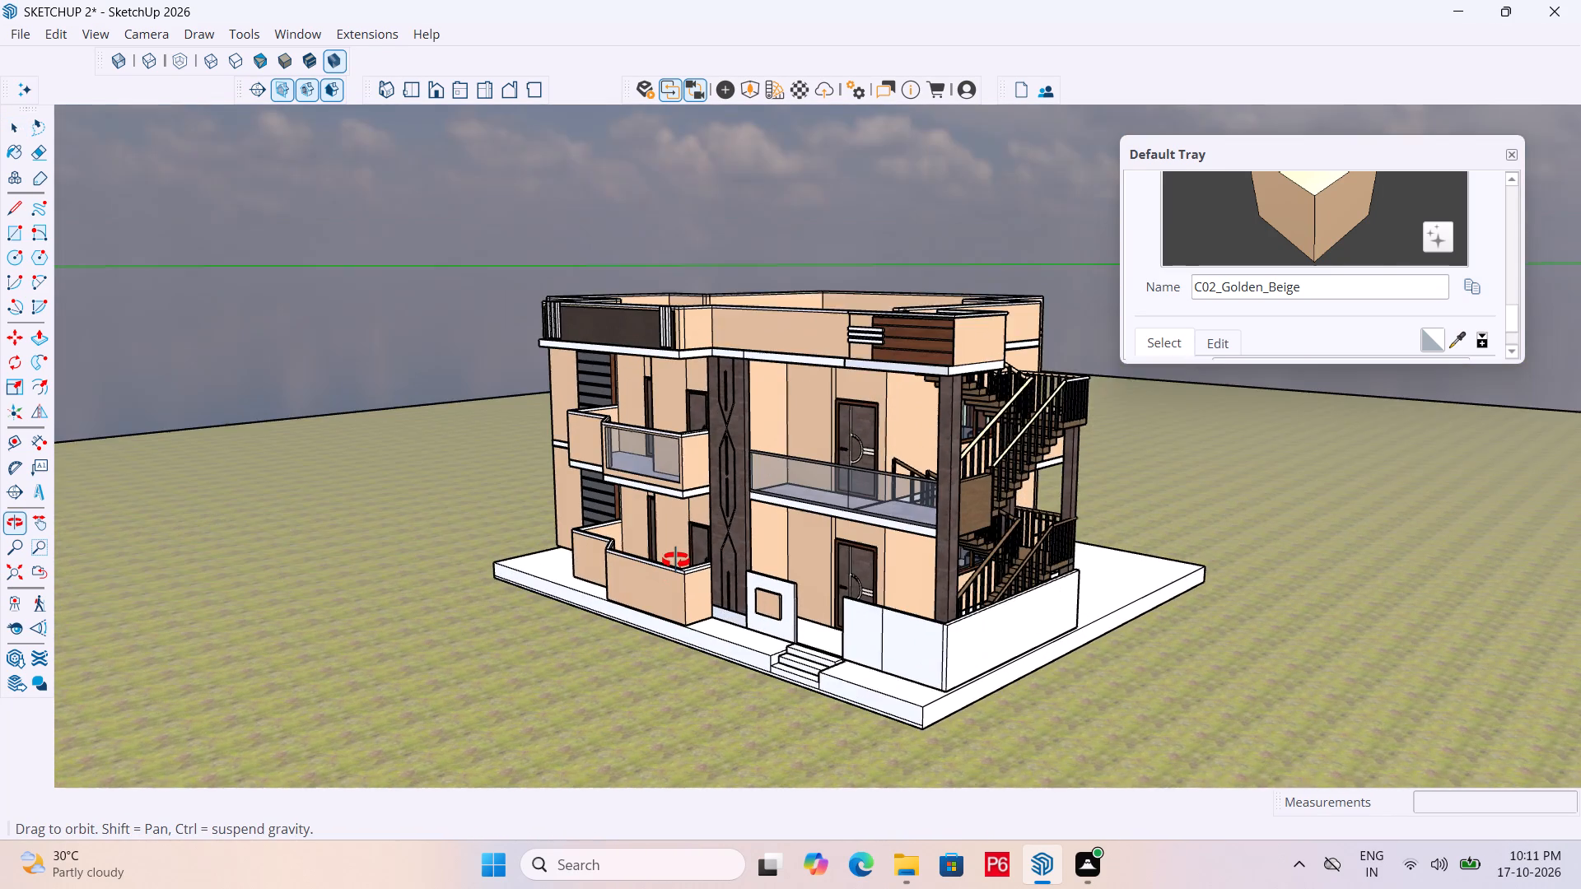
pyautogui.moveTo(676, 561); pyautogui.dragTo(684, 557, button='middle')
pyautogui.middleClick(707, 546)
# Save the model.
pyautogui.hotkey('ctrl', 's')
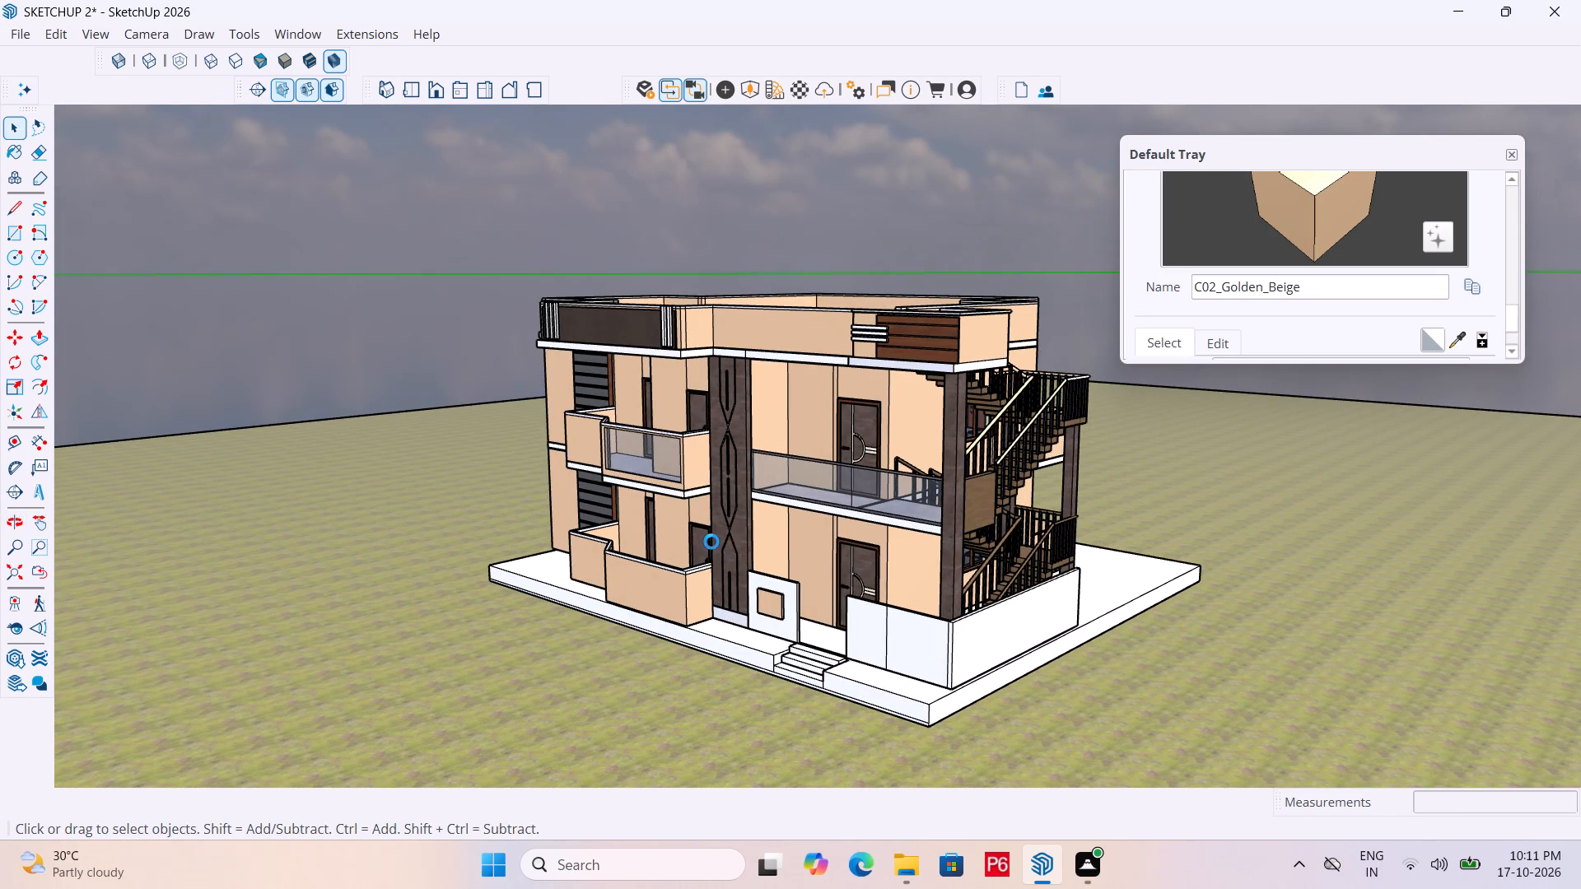
pyautogui.hotkey('ctrl', 's')
# Examine the house's front and stair side, selecting the white base slab around the building.
pyautogui.moveTo(721, 542); pyautogui.dragTo(783, 548, button='middle')
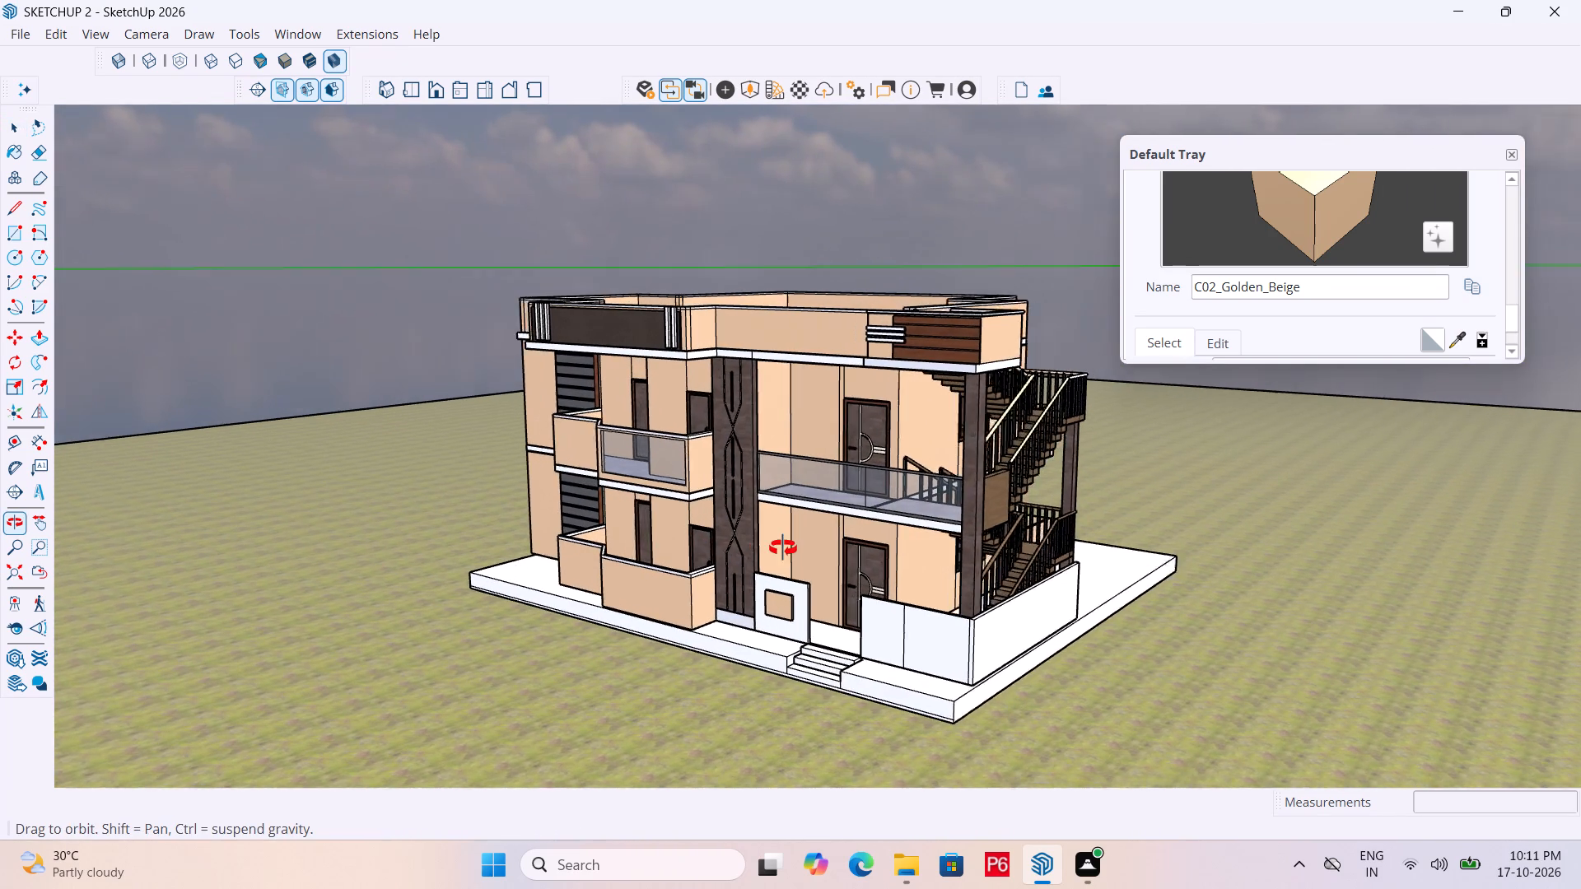
pyautogui.moveTo(783, 548); pyautogui.dragTo(795, 548, button='middle')
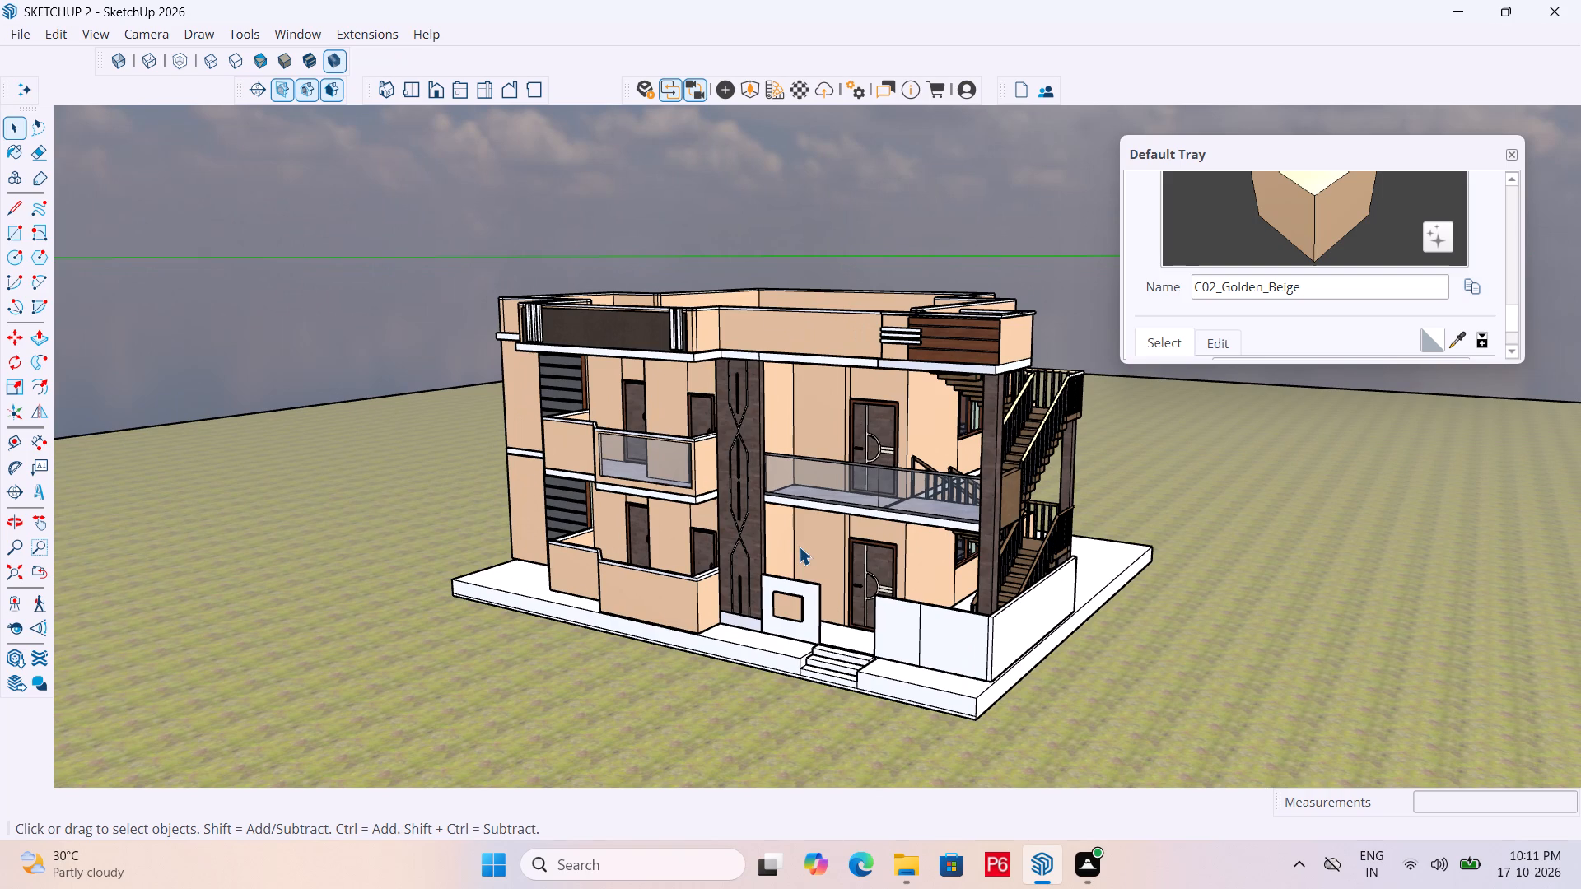
pyautogui.moveTo(867, 713); pyautogui.dragTo(743, 640, button='middle')
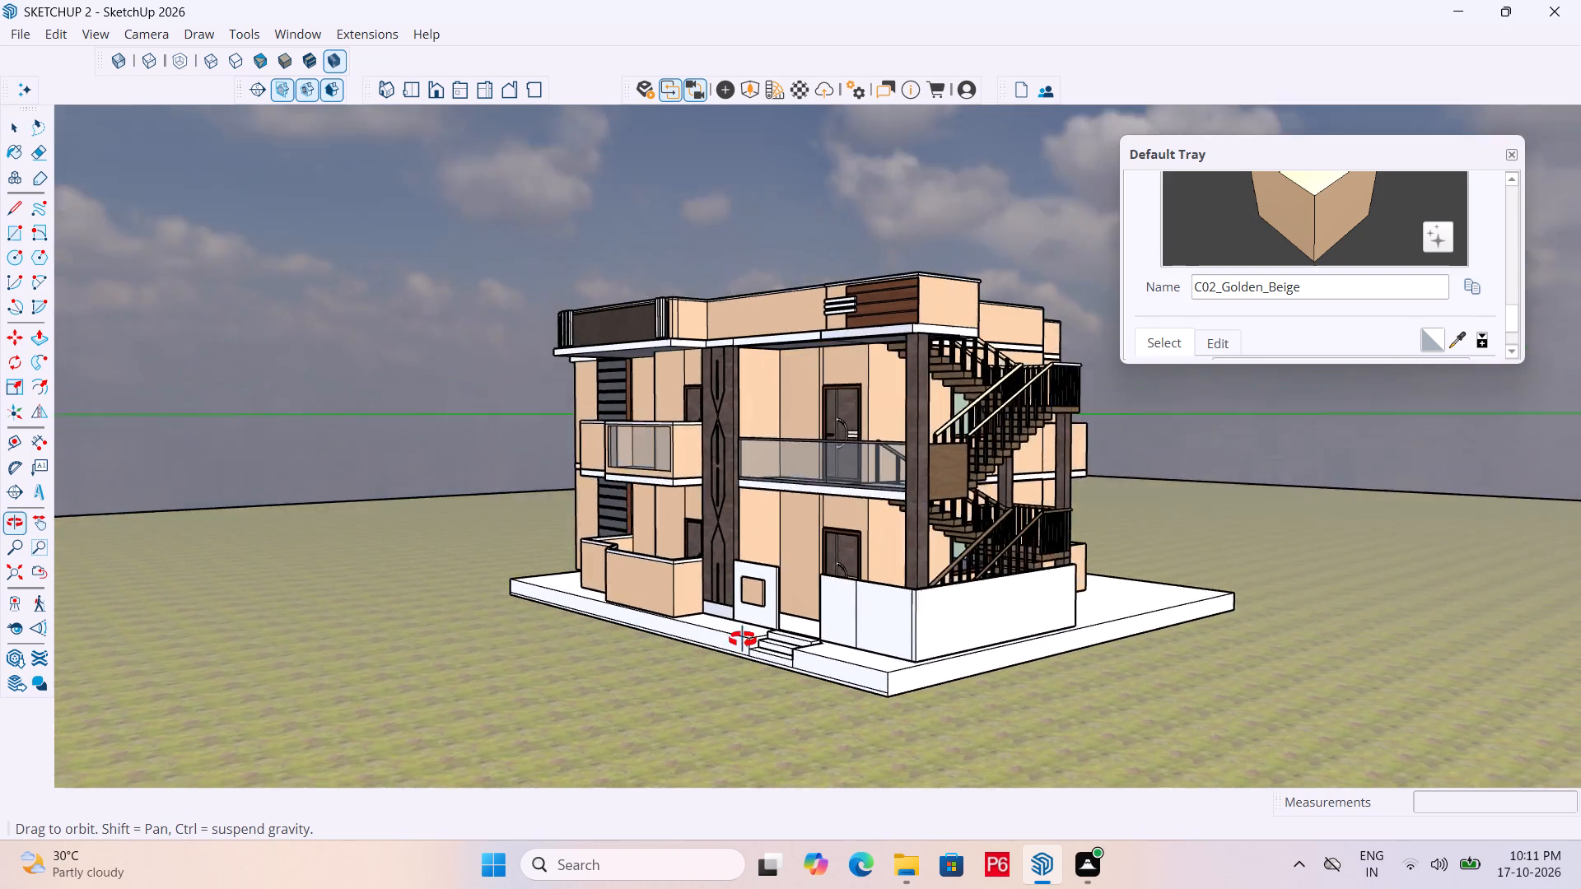
pyautogui.moveTo(743, 640); pyautogui.dragTo(1254, 702, button='middle')
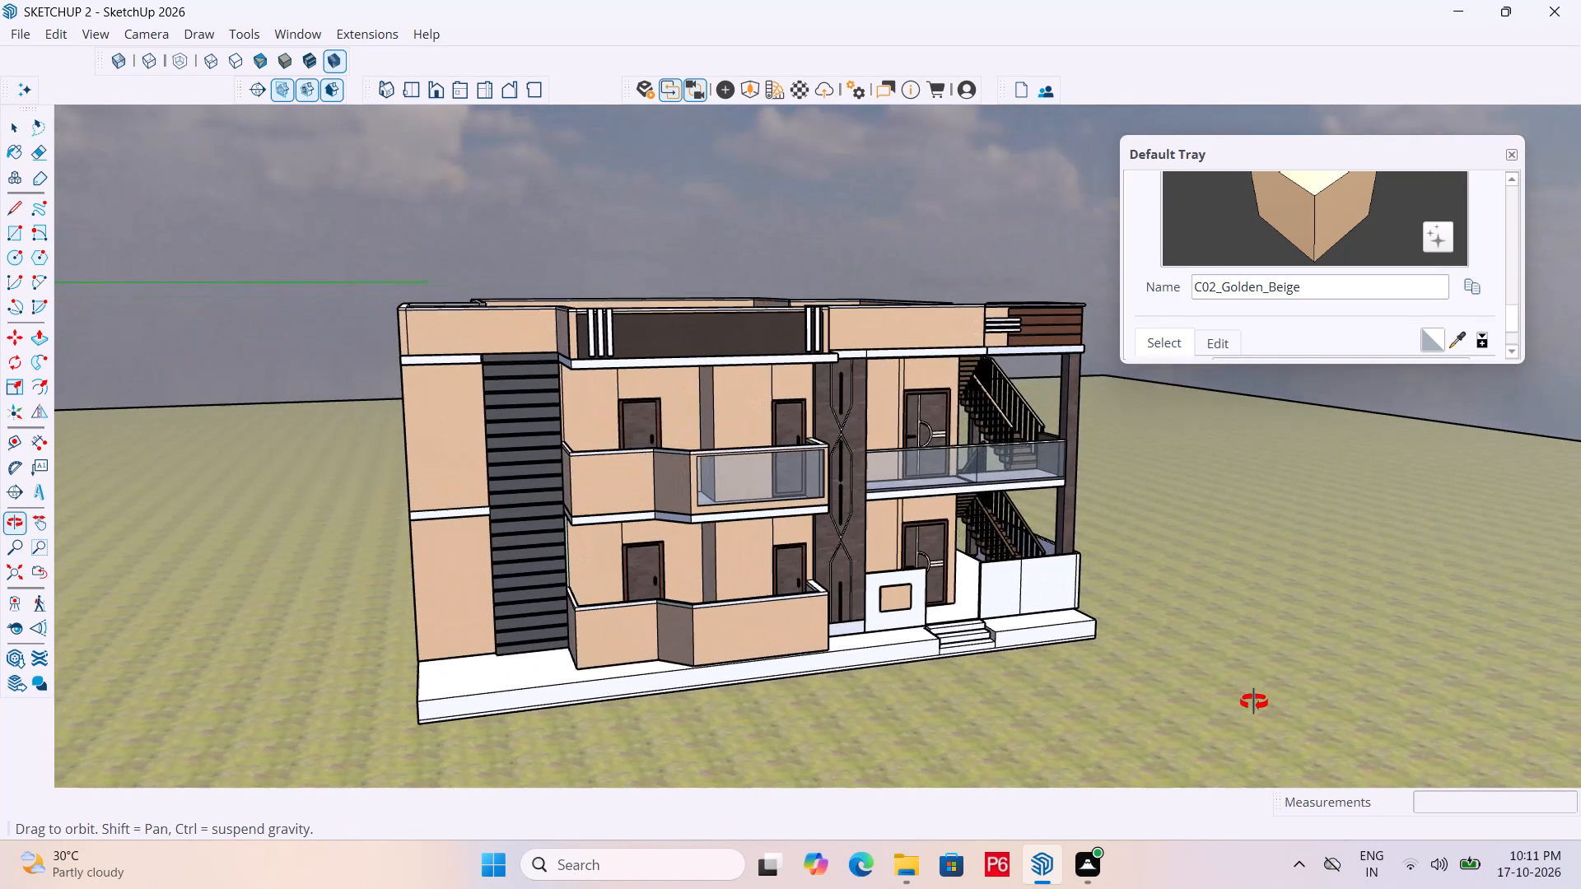
pyautogui.moveTo(1254, 702); pyautogui.dragTo(762, 696, button='middle')
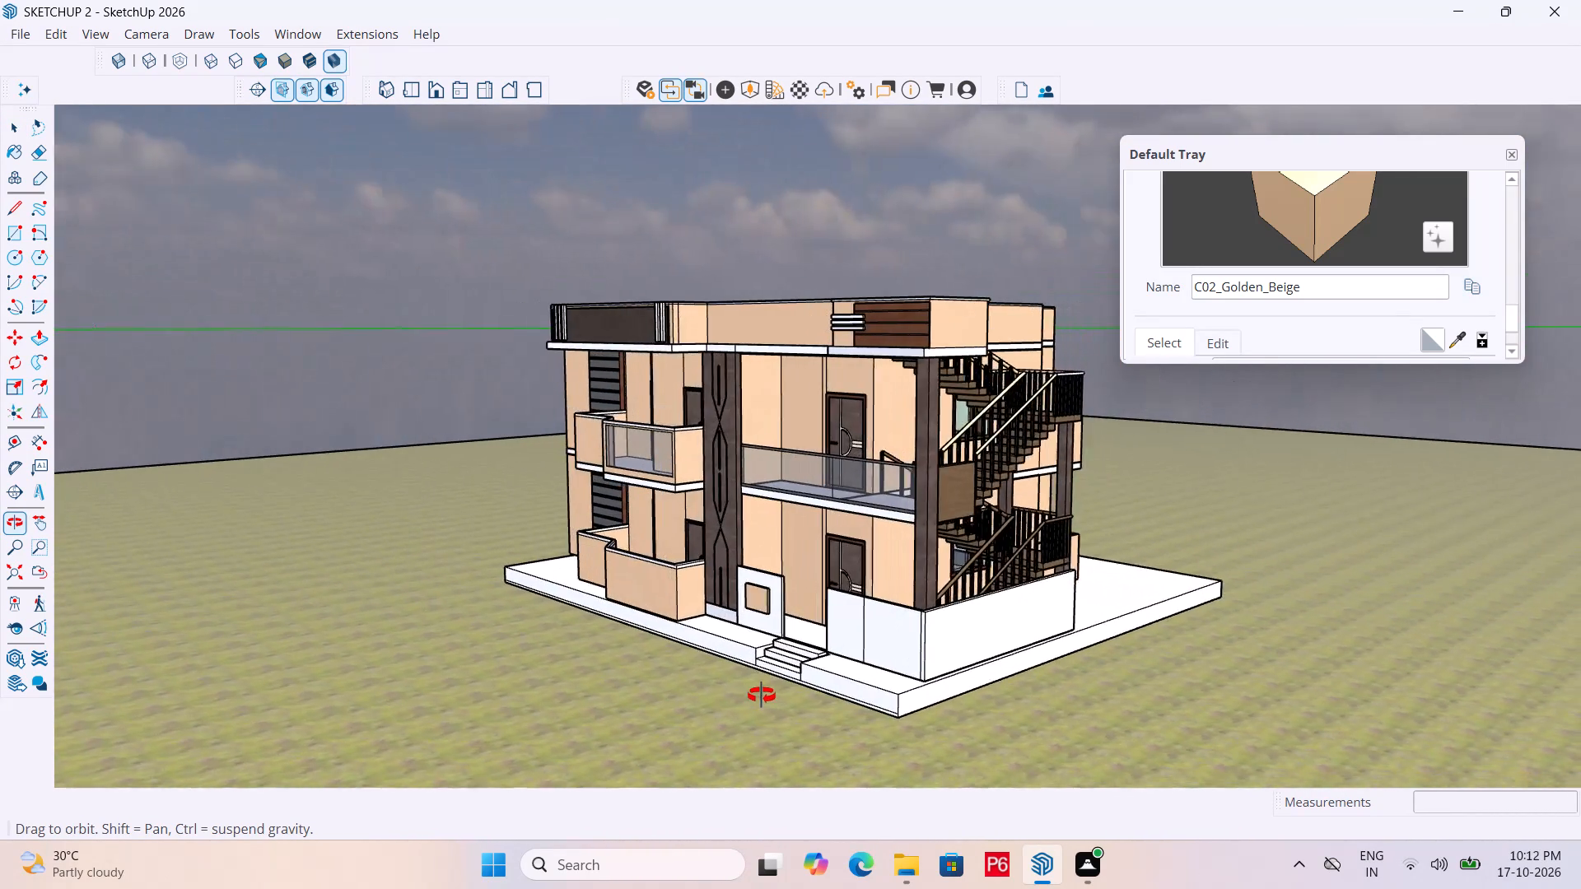
pyautogui.moveTo(762, 696); pyautogui.dragTo(871, 696, button='middle')
pyautogui.scroll(4, 527, 607)
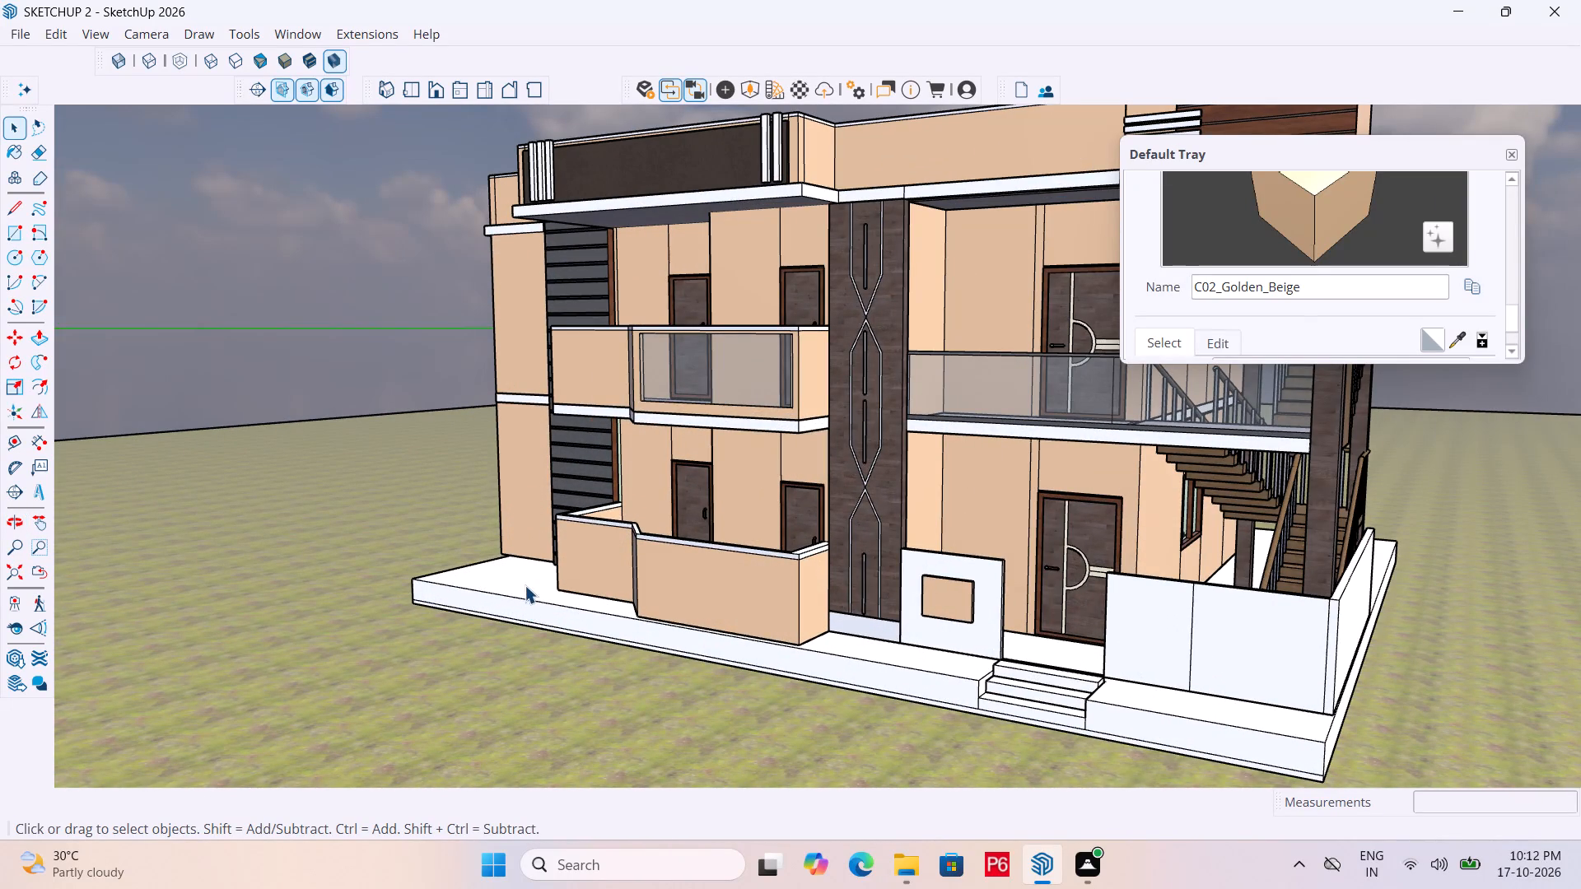
pyautogui.click(515, 578)
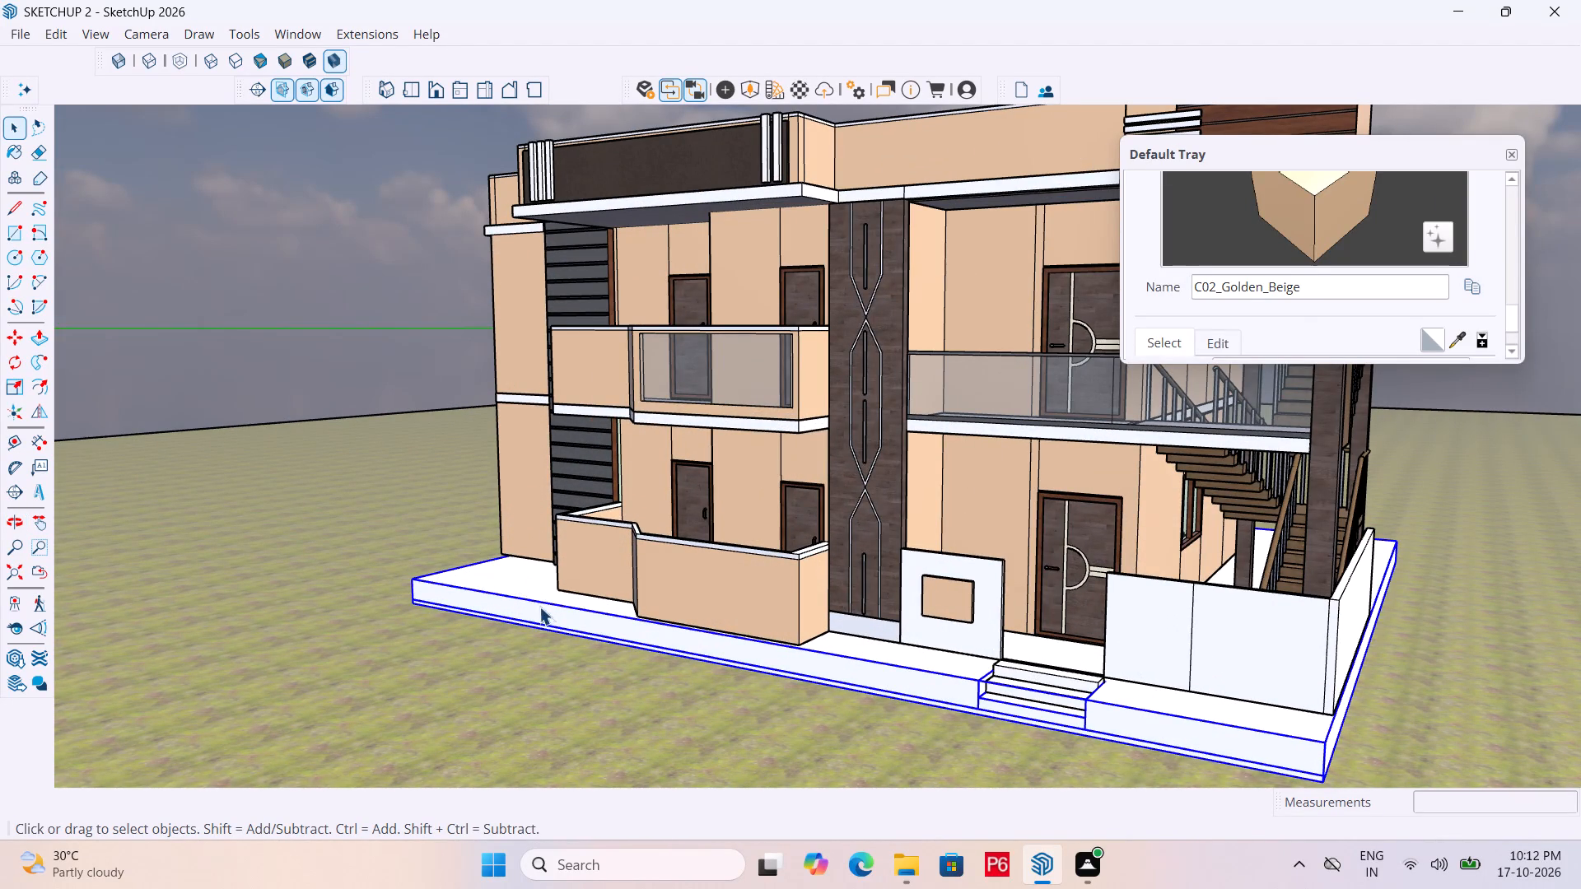
pyautogui.scroll(-5, 552, 616)
pyautogui.press('space')
# Open the white compound wall group and extend the stair-side wall's rear end face by about 7' 11 3/8".
pyautogui.moveTo(1077, 610); pyautogui.dragTo(280, 665, button='middle')
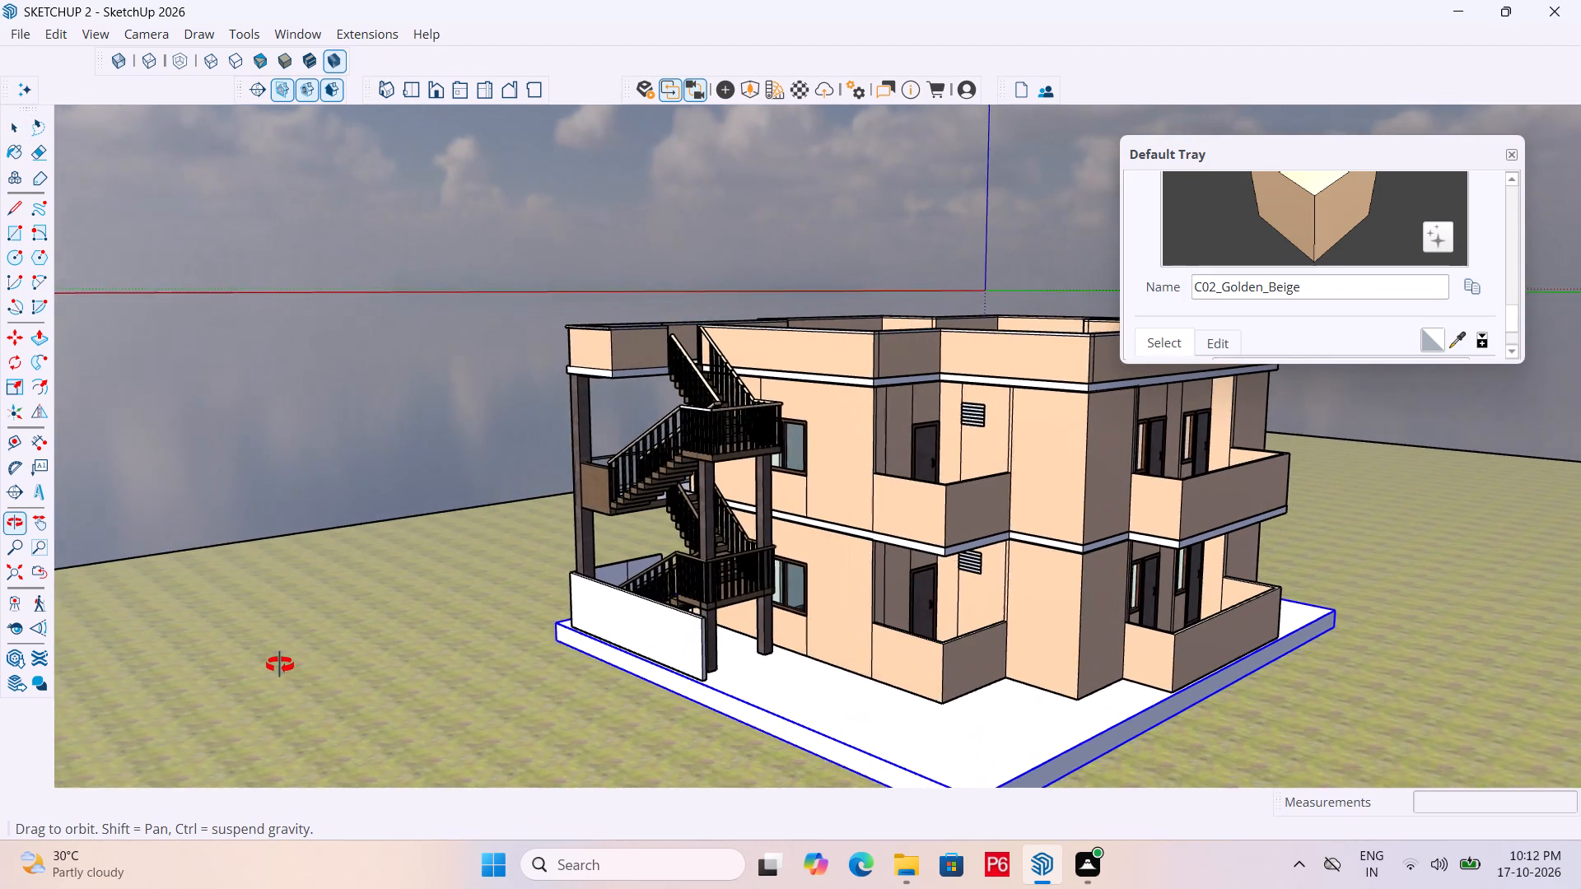
pyautogui.moveTo(280, 665); pyautogui.dragTo(299, 668, button='middle')
pyautogui.scroll(5, 971, 732)
pyautogui.moveTo(803, 712); pyautogui.dragTo(478, 674, button='middle')
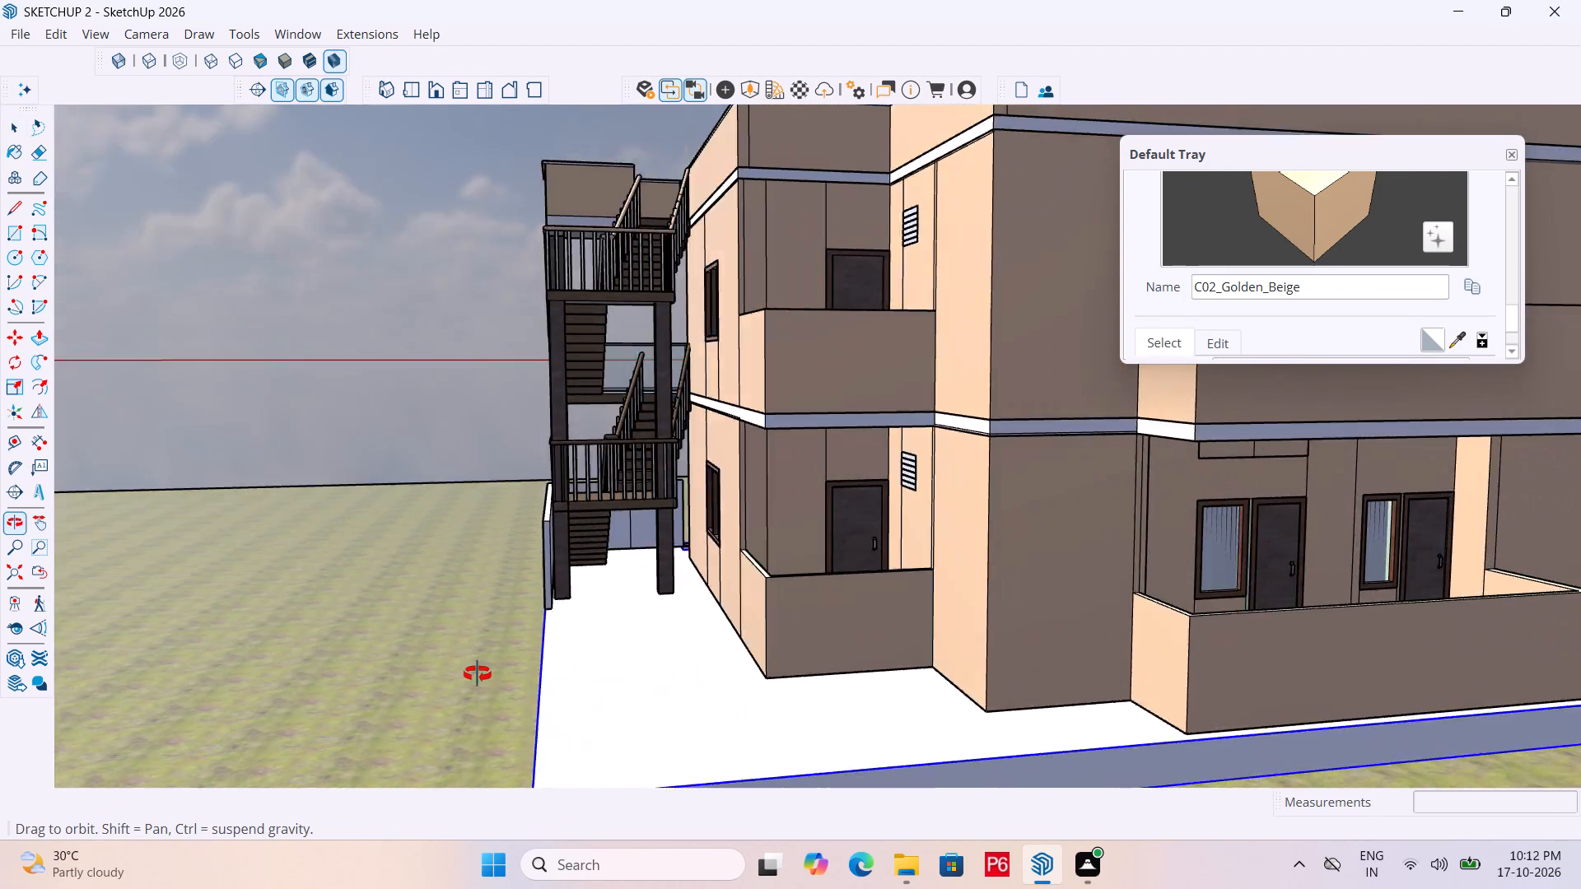
pyautogui.moveTo(478, 674); pyautogui.dragTo(694, 793, button='middle')
pyautogui.scroll(5, 670, 757)
pyautogui.scroll(4, 478, 593)
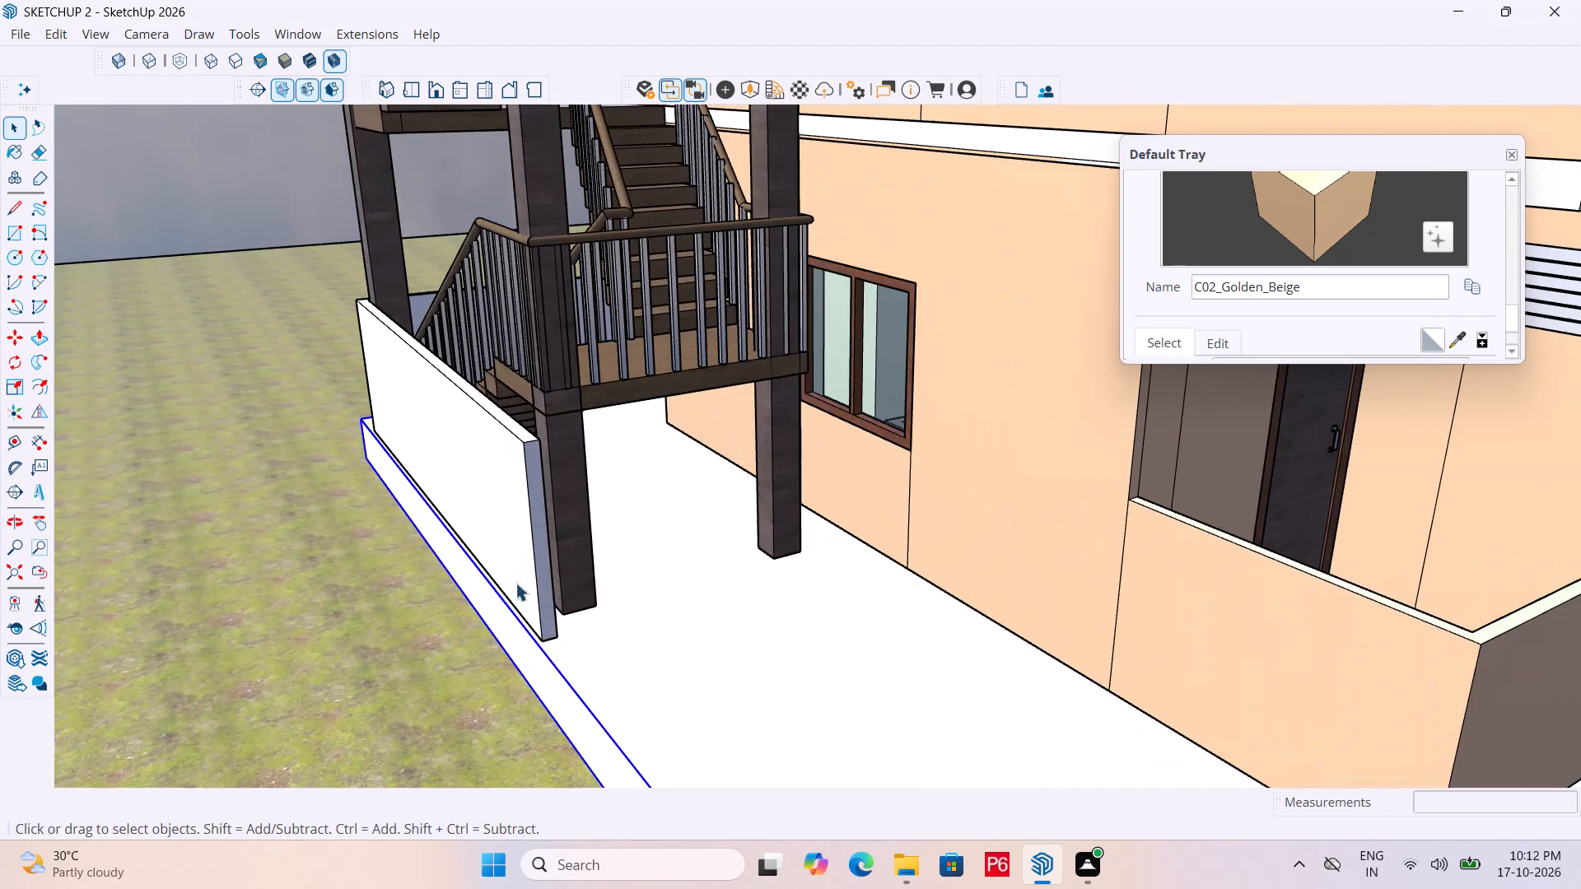
pyautogui.click(547, 584)
pyautogui.doubleClick(539, 571)
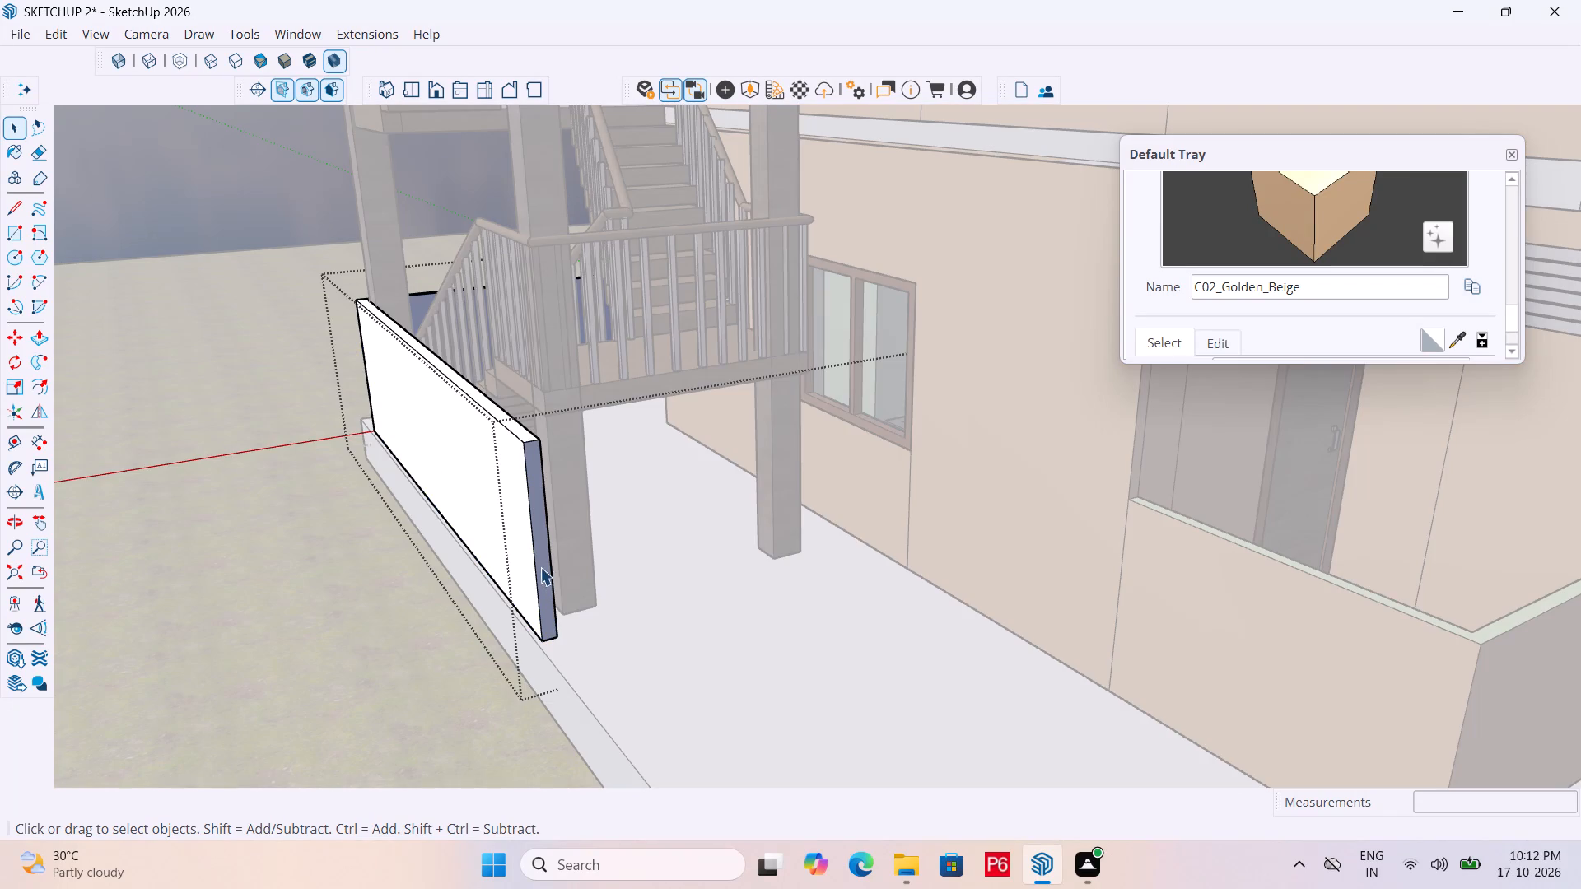
pyautogui.click(544, 545)
pyautogui.press('p')
pyautogui.click(544, 545)
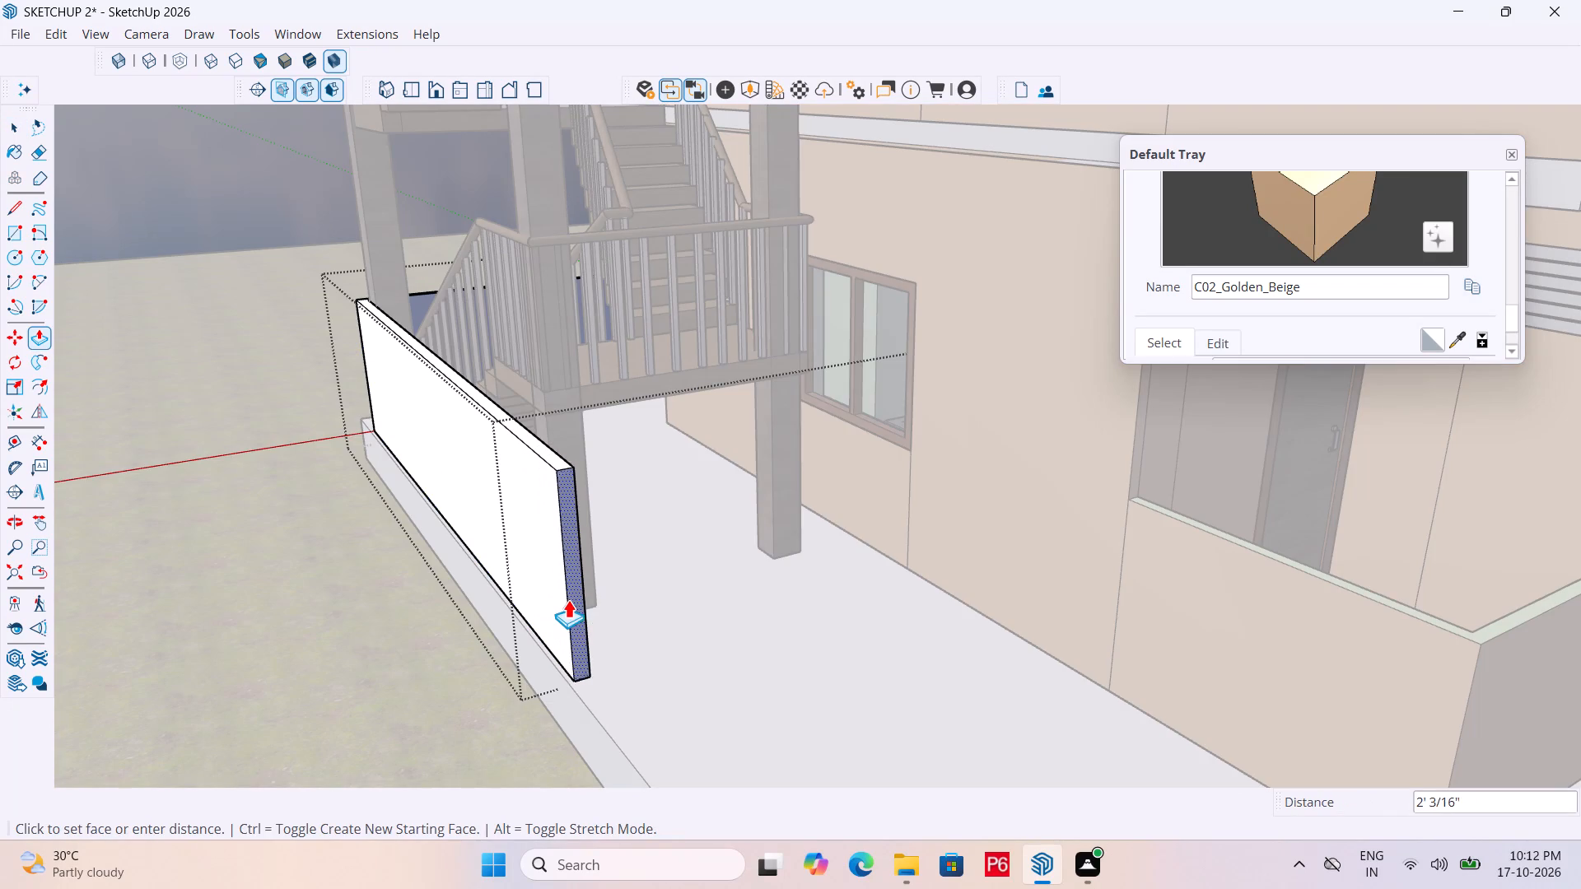
pyautogui.moveTo(570, 584); pyautogui.dragTo(441, 567, button='middle')
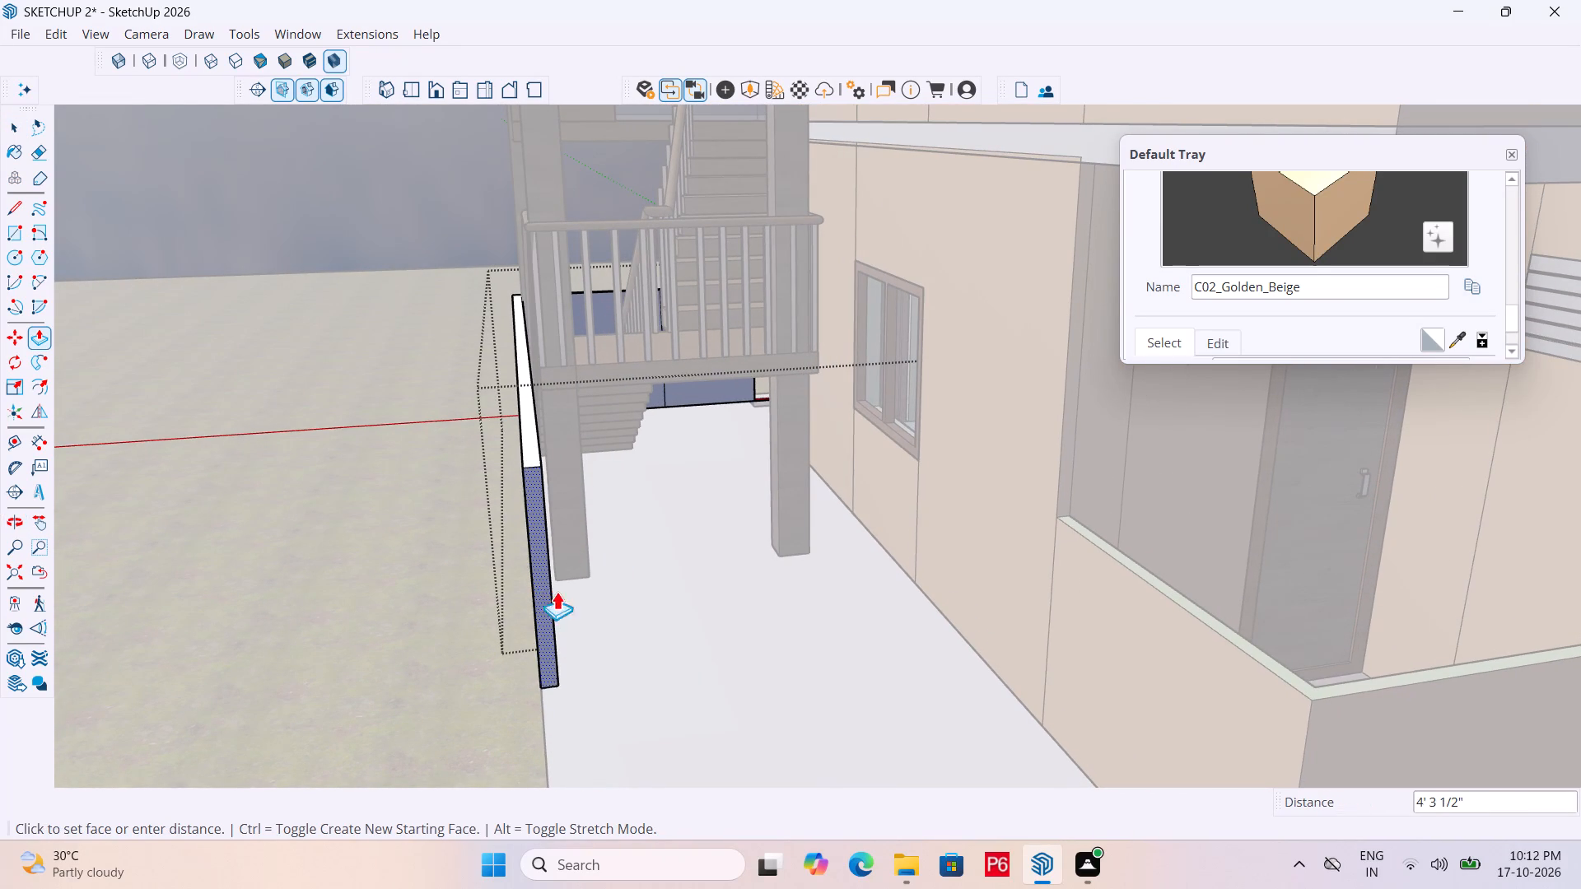
pyautogui.click(1052, 579)
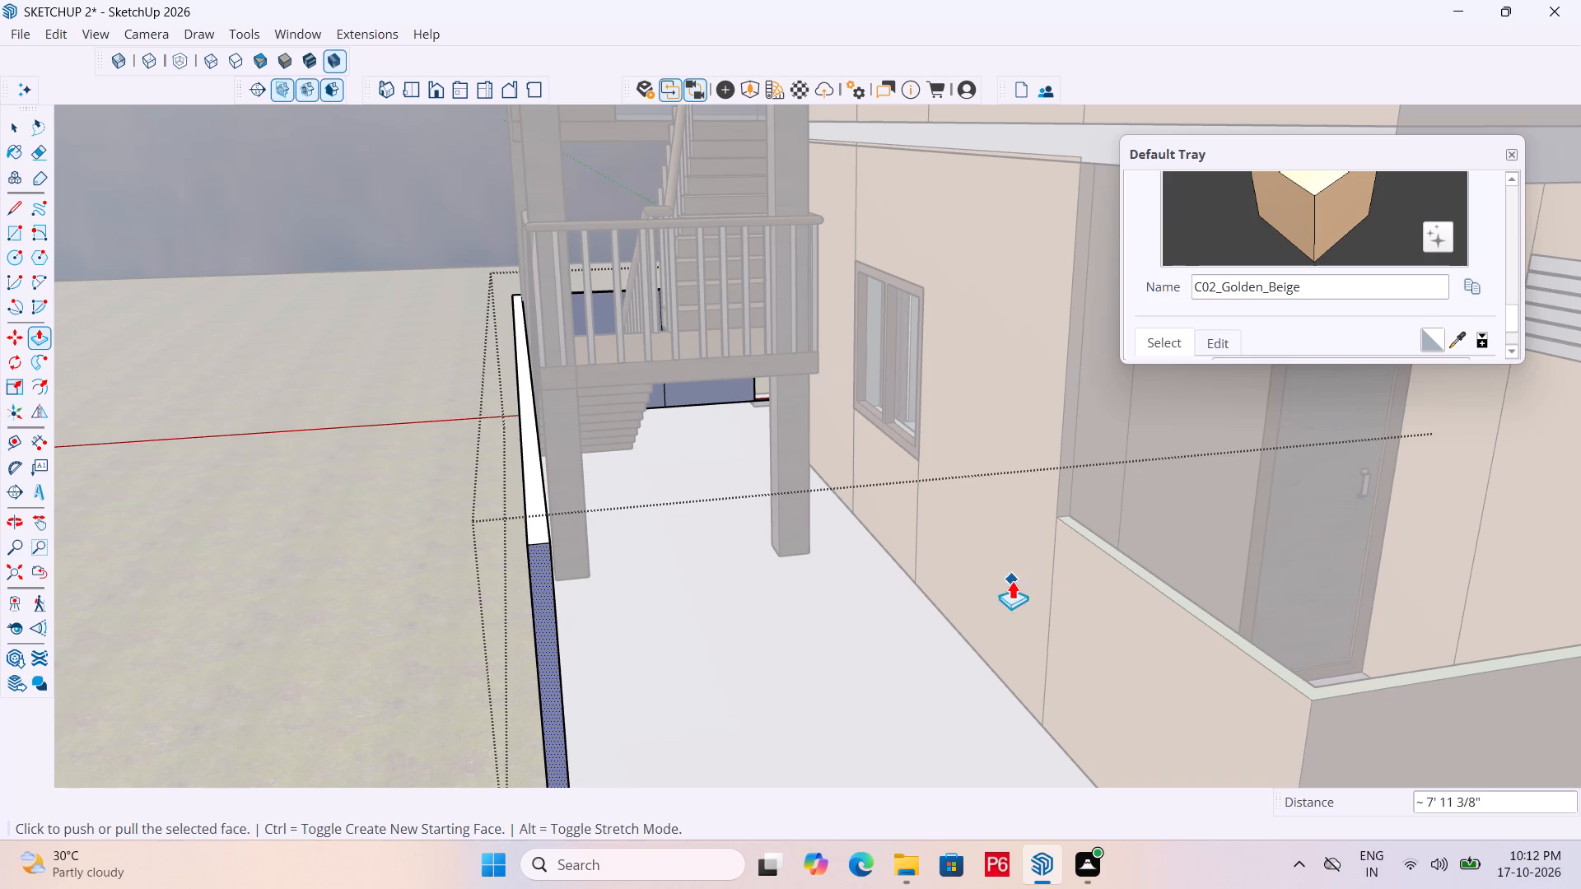
# Push the wall's rear end face about 6 9/16" inward with a new starting face, marking a strip on its inner side.
pyautogui.moveTo(977, 581); pyautogui.dragTo(823, 578, button='middle')
pyautogui.scroll(4, 407, 663)
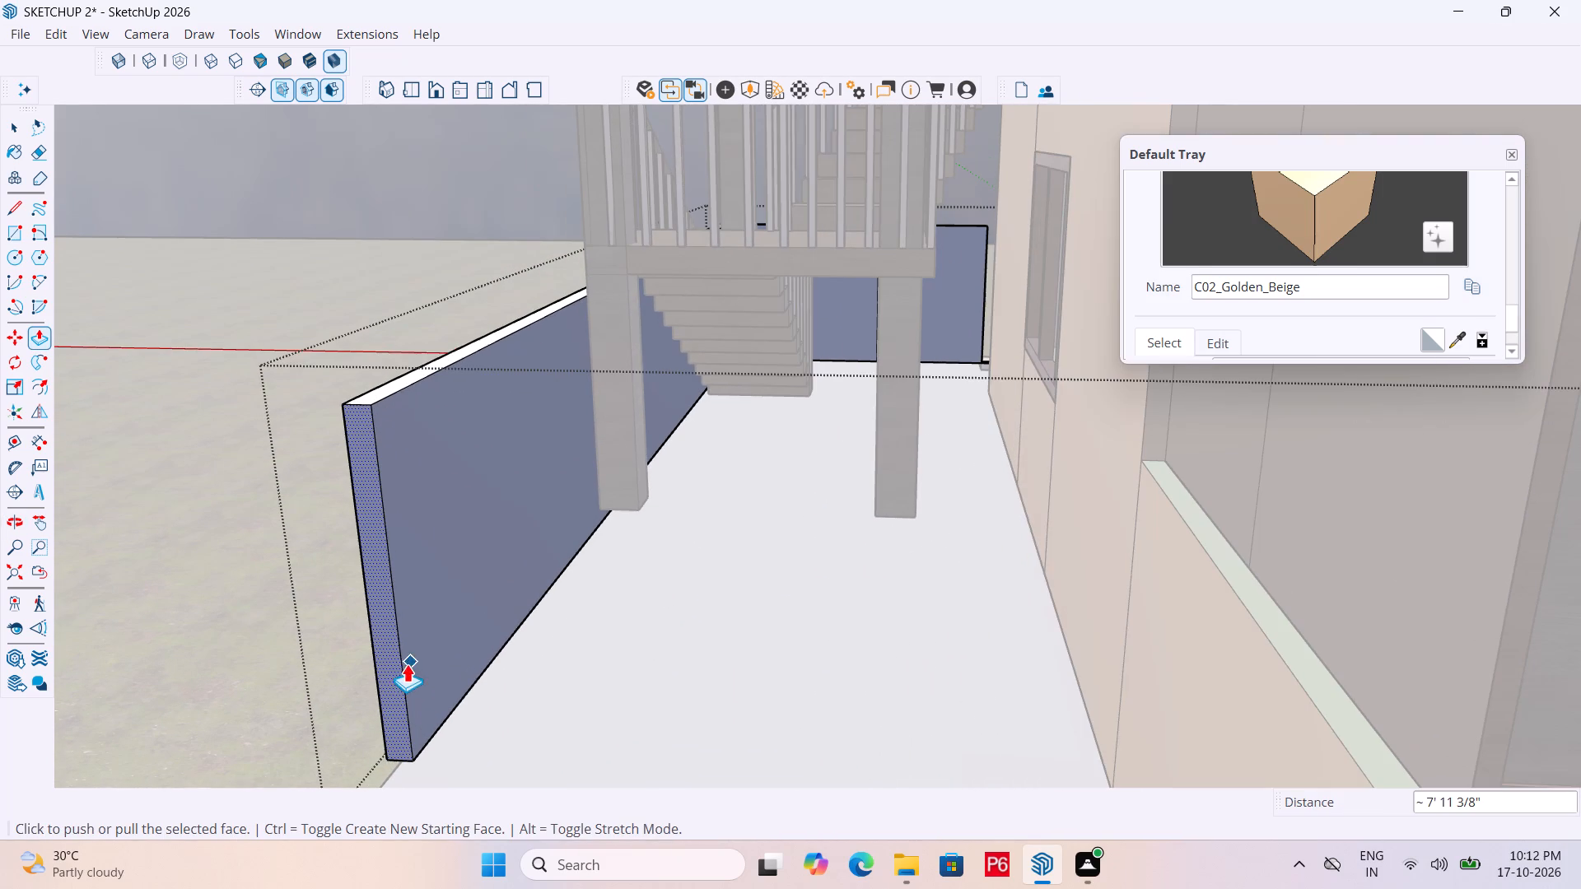
pyautogui.click(395, 677)
pyautogui.click(412, 654)
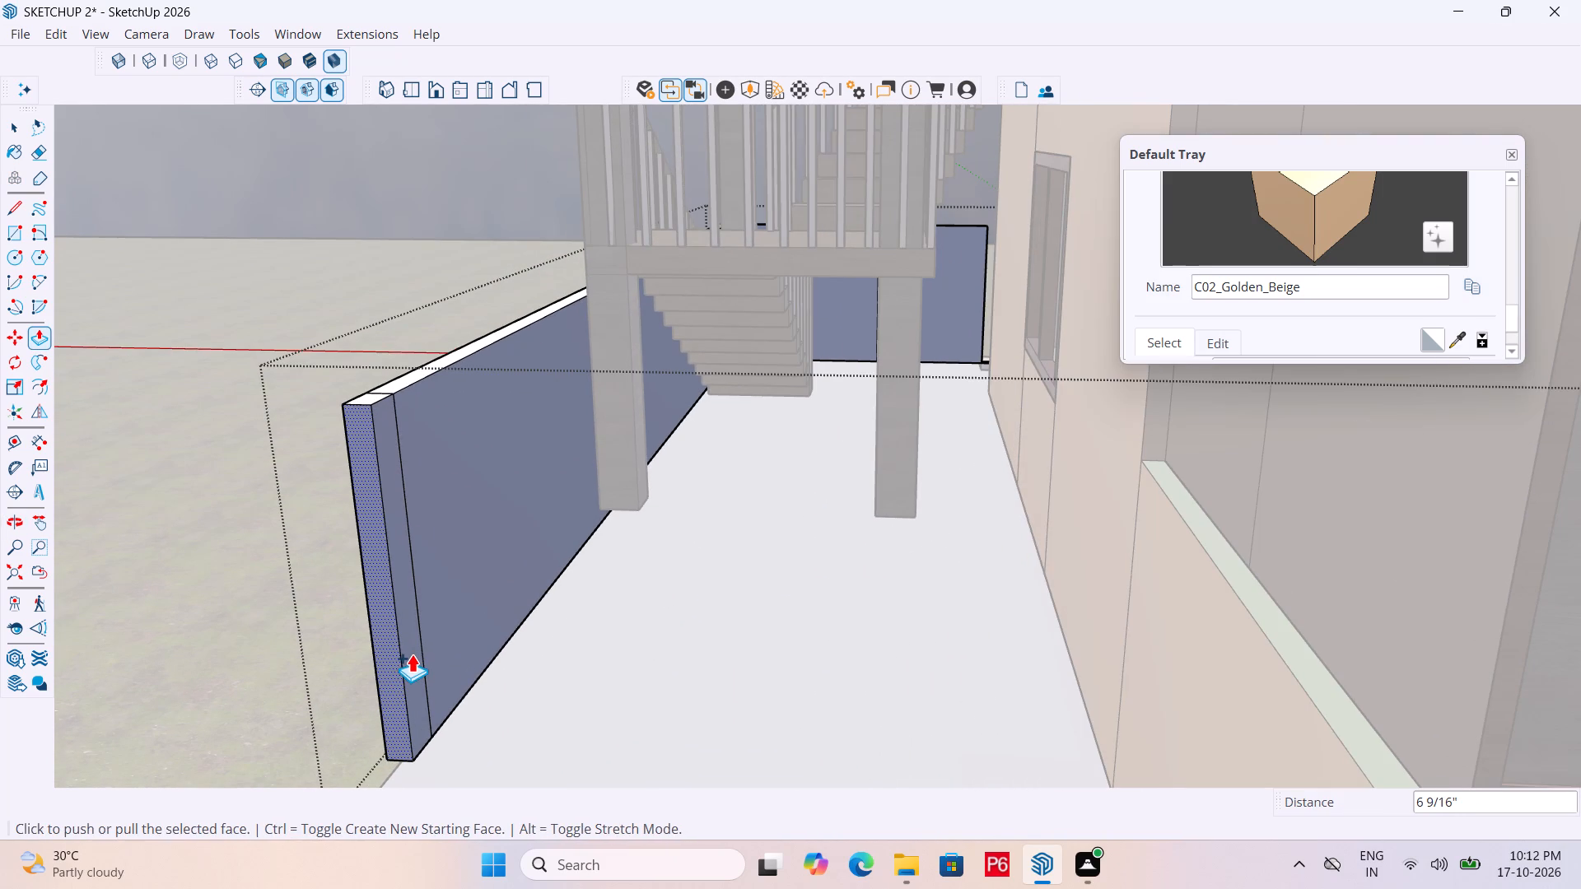
# Pull the narrow inner strip out about 8' 5 5/8" as a return wall meeting the house's low beige wall.
pyautogui.press('space')
pyautogui.scroll(3, 434, 558)
pyautogui.click(389, 570)
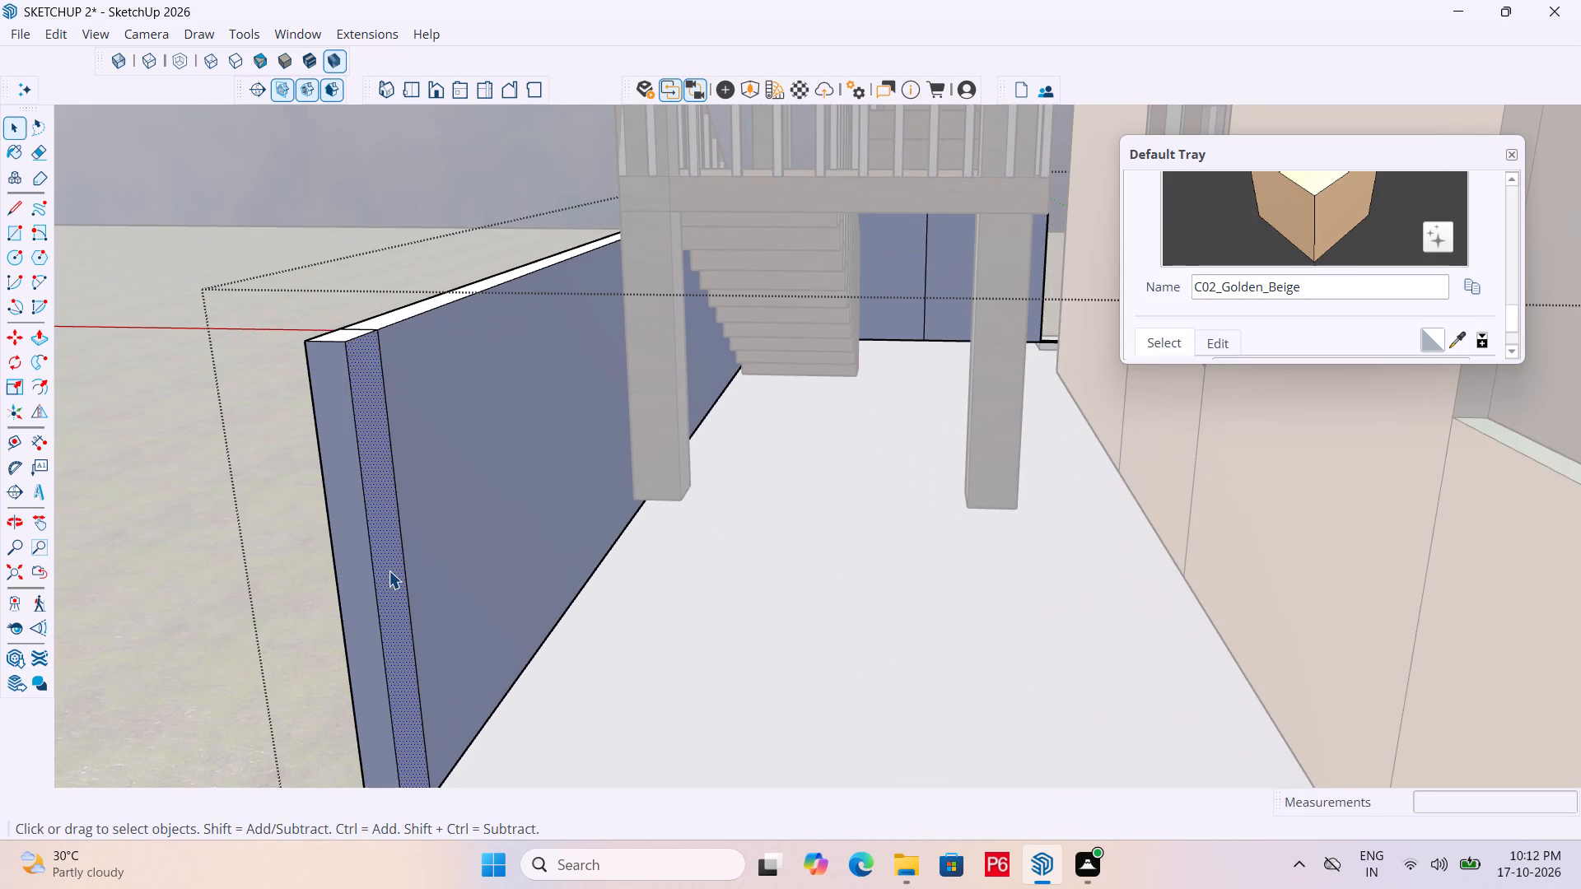
pyautogui.press('p')
pyautogui.click(389, 570)
pyautogui.scroll(-5, 1131, 638)
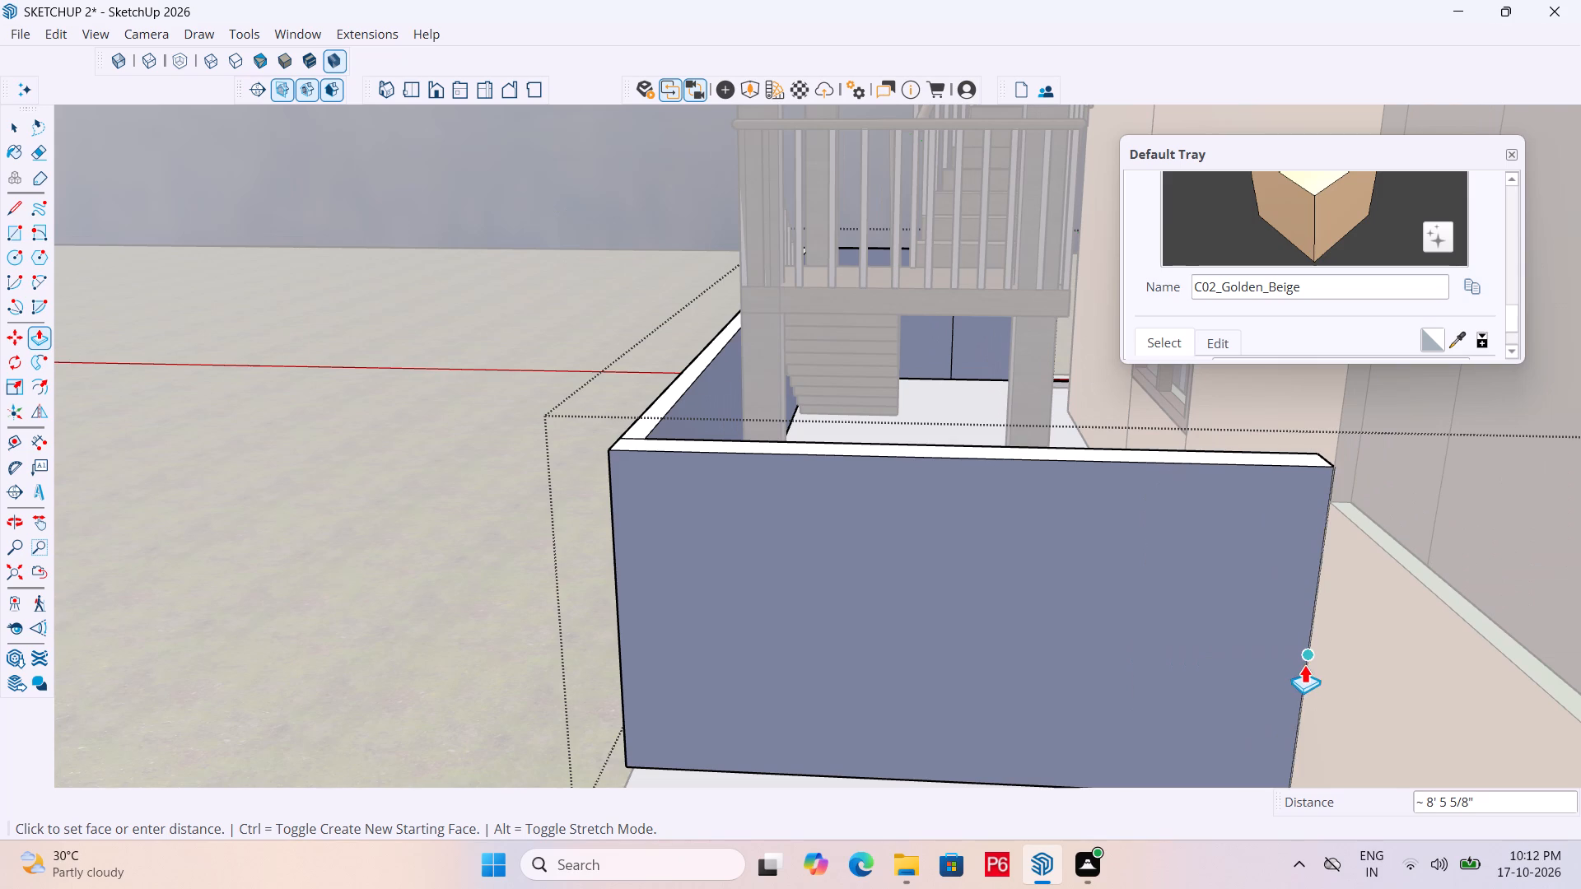
pyautogui.scroll(-5, 1056, 500)
pyautogui.doubleClick(1271, 597)
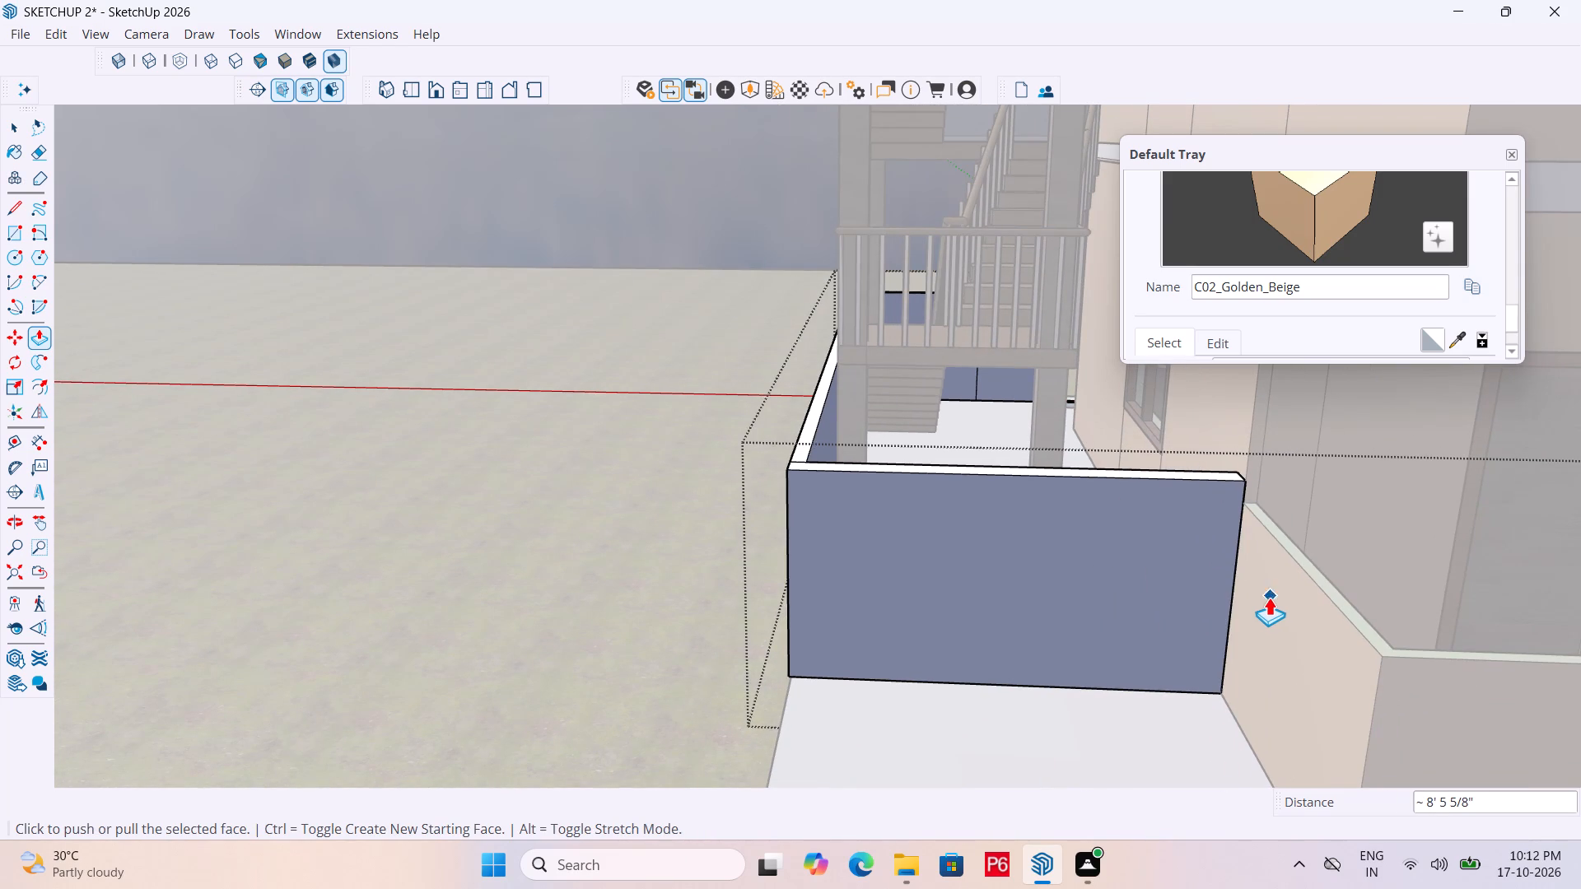
pyautogui.scroll(-4, 1010, 538)
# Save the model with the extended compound wall and finish editing the wall group.
pyautogui.hotkey('ctrl', 's')
pyautogui.hotkey('ctrl', 's')
pyautogui.hotkey('ctrl', 's')
pyautogui.moveTo(878, 555); pyautogui.dragTo(1056, 579, button='middle')
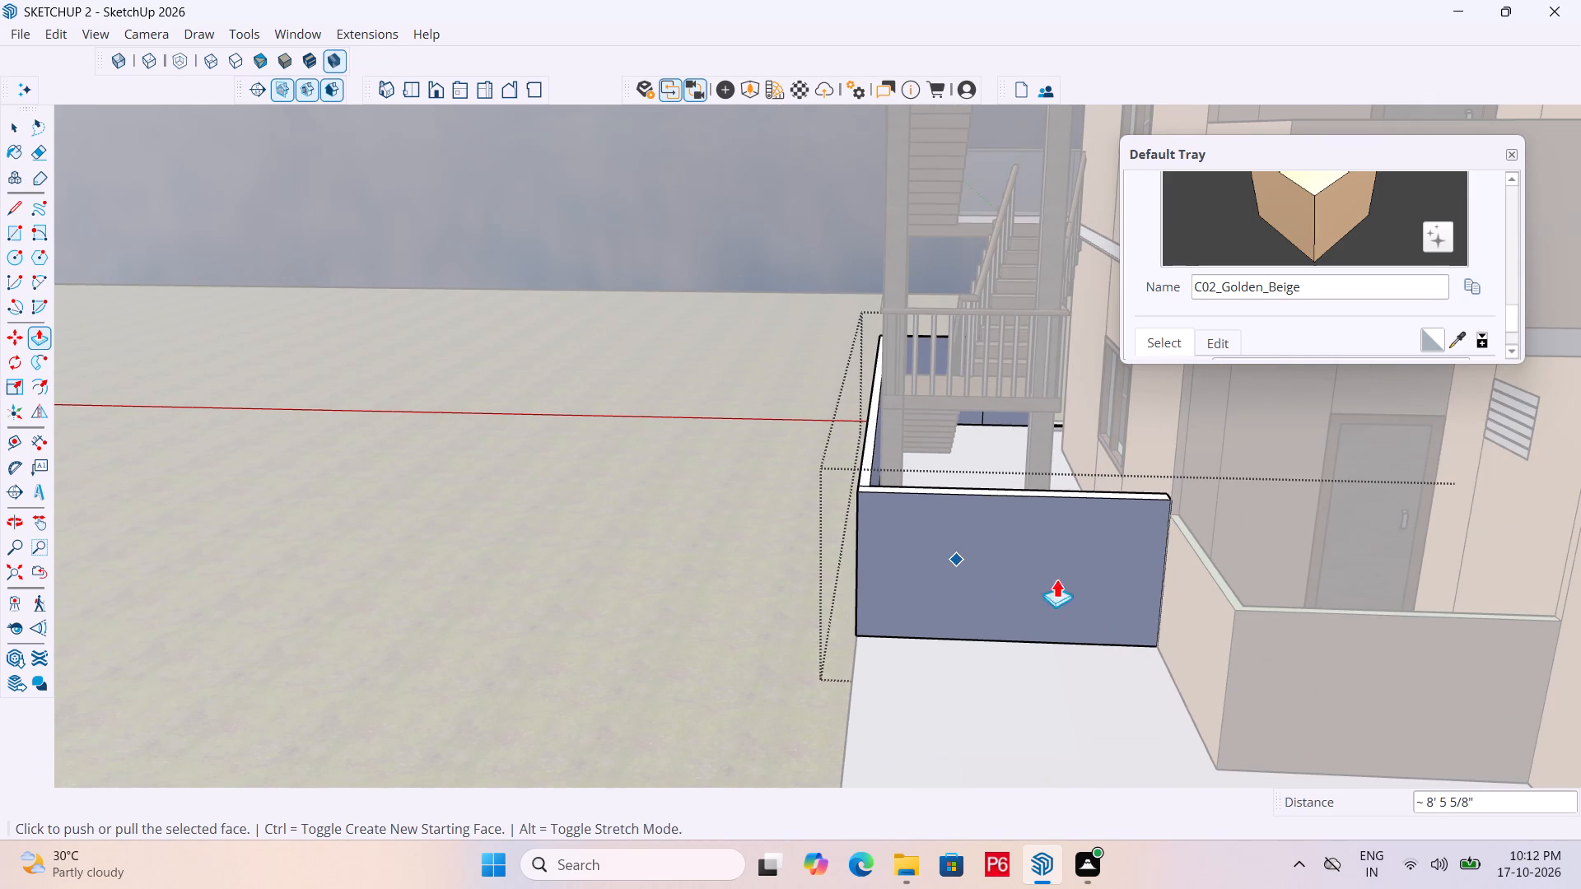
pyautogui.moveTo(1056, 579); pyautogui.dragTo(1153, 583, button='middle')
pyautogui.hotkey('ctrl', 's')
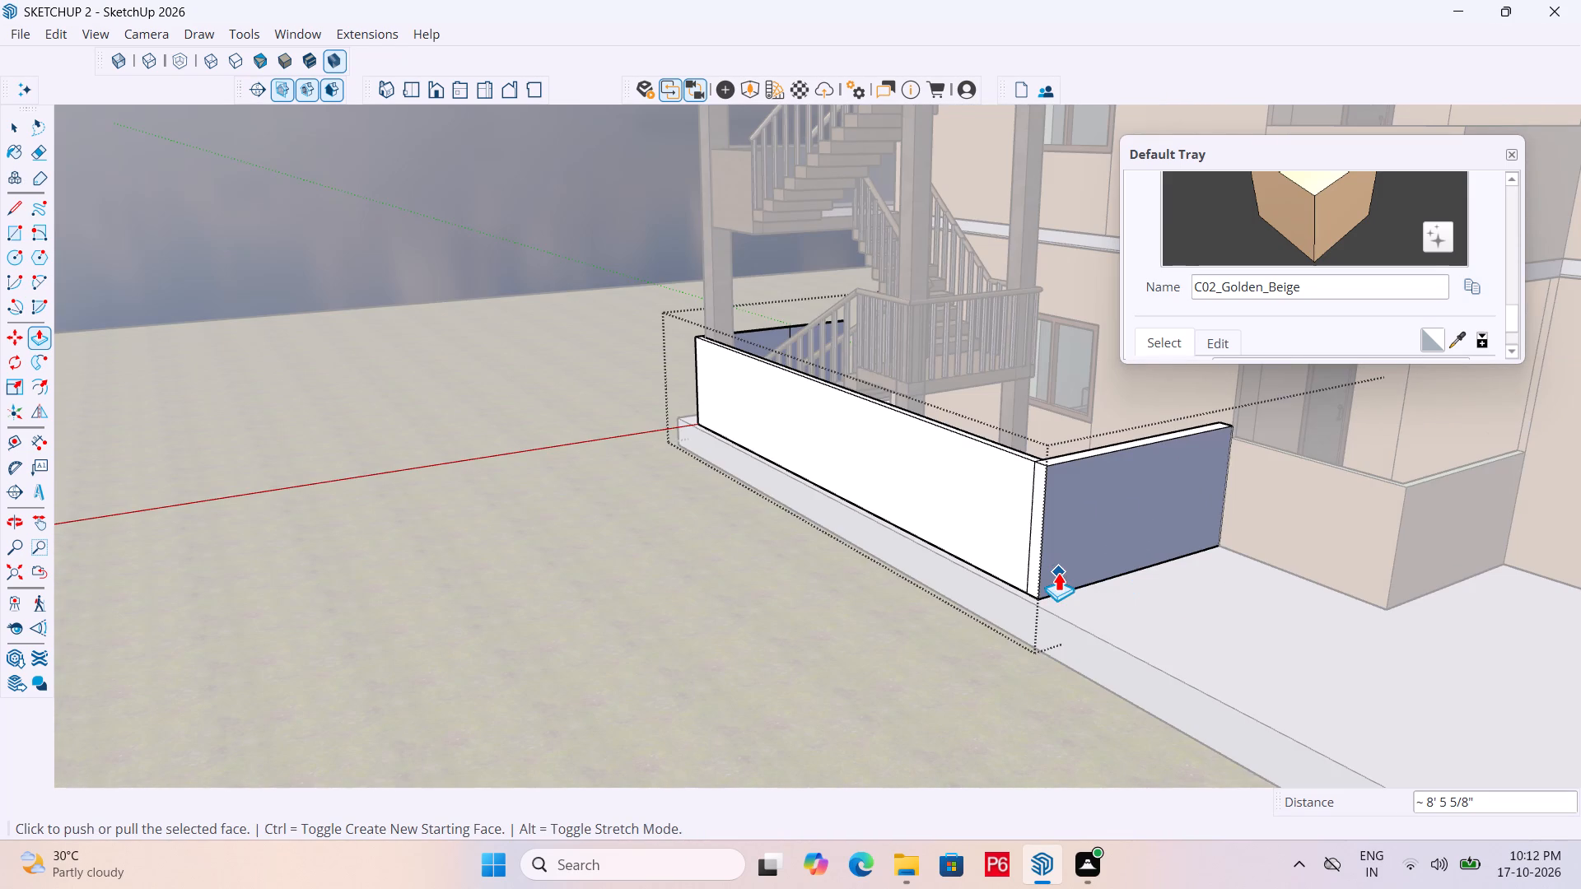
pyautogui.hotkey('ctrl', 's')
pyautogui.moveTo(831, 550); pyautogui.dragTo(1580, 588, button='middle')
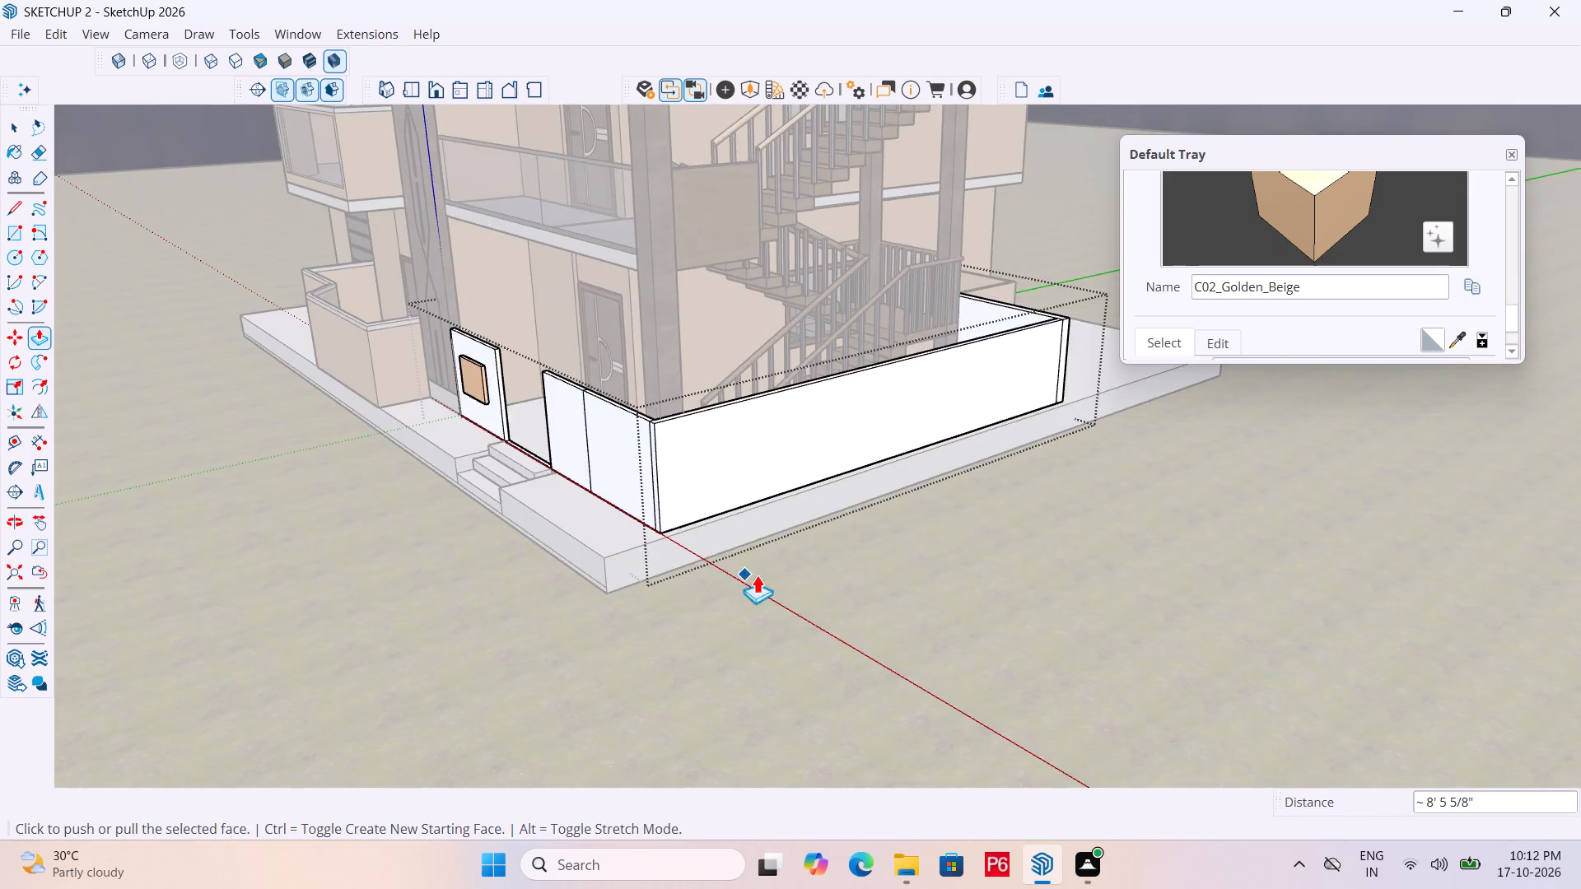
pyautogui.moveTo(777, 572); pyautogui.dragTo(1206, 529, button='middle')
pyautogui.scroll(-5, 789, 589)
pyautogui.moveTo(1013, 520); pyautogui.dragTo(710, 555, button='middle')
pyautogui.press('space')
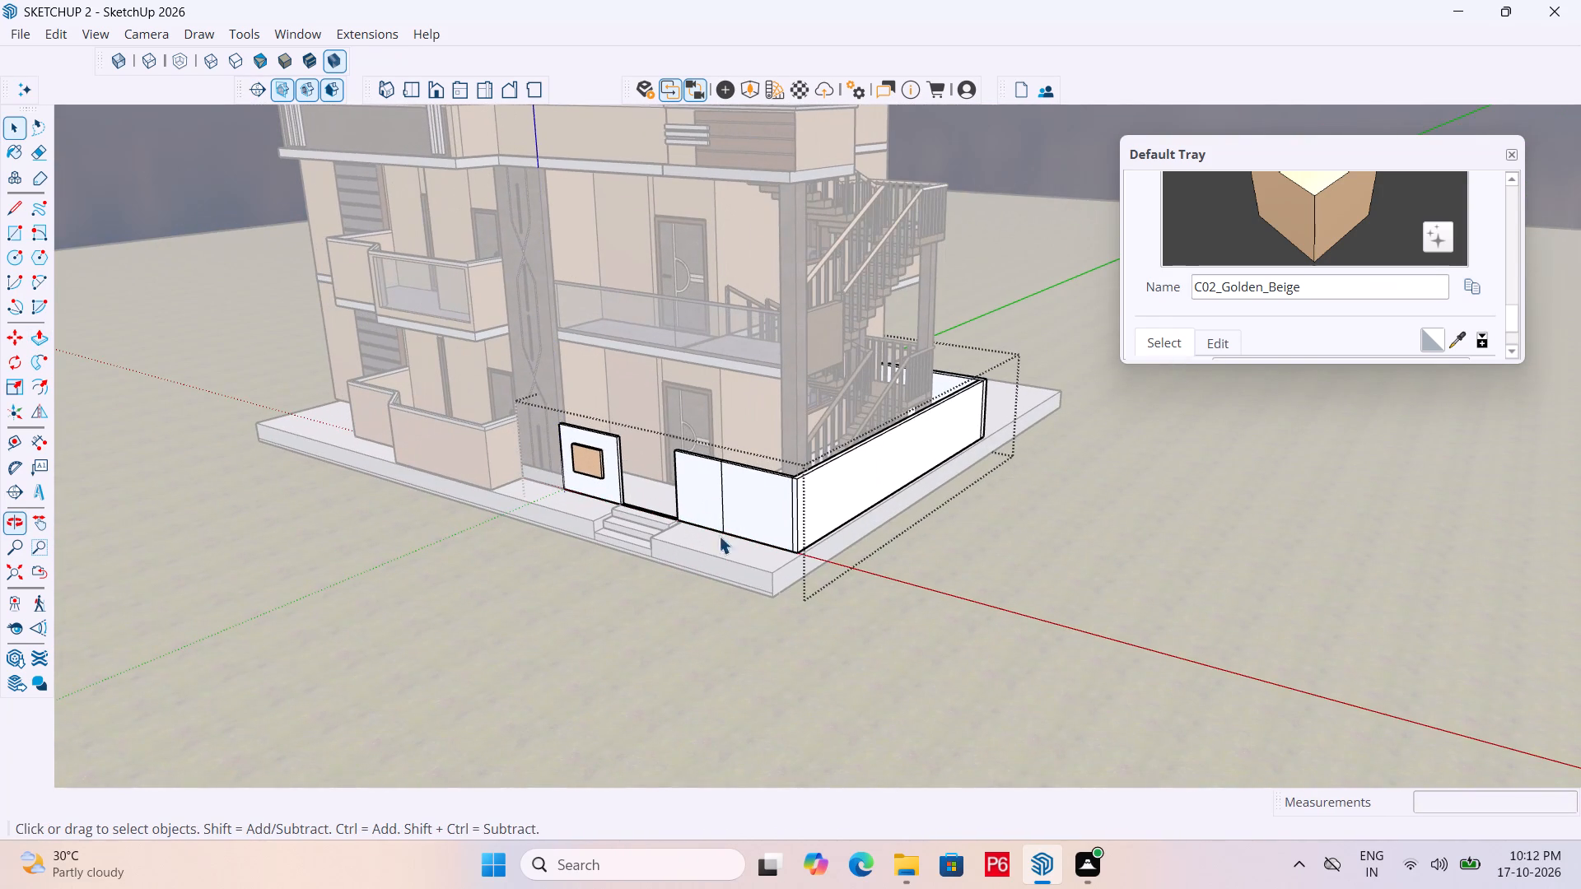
pyautogui.tripleClick(200, 207)
pyautogui.press('space')
# Paint the white compound wall group with C02_Golden_Beige sampled from the house's front wall.
pyautogui.moveTo(775, 519); pyautogui.dragTo(777, 519, button='middle')
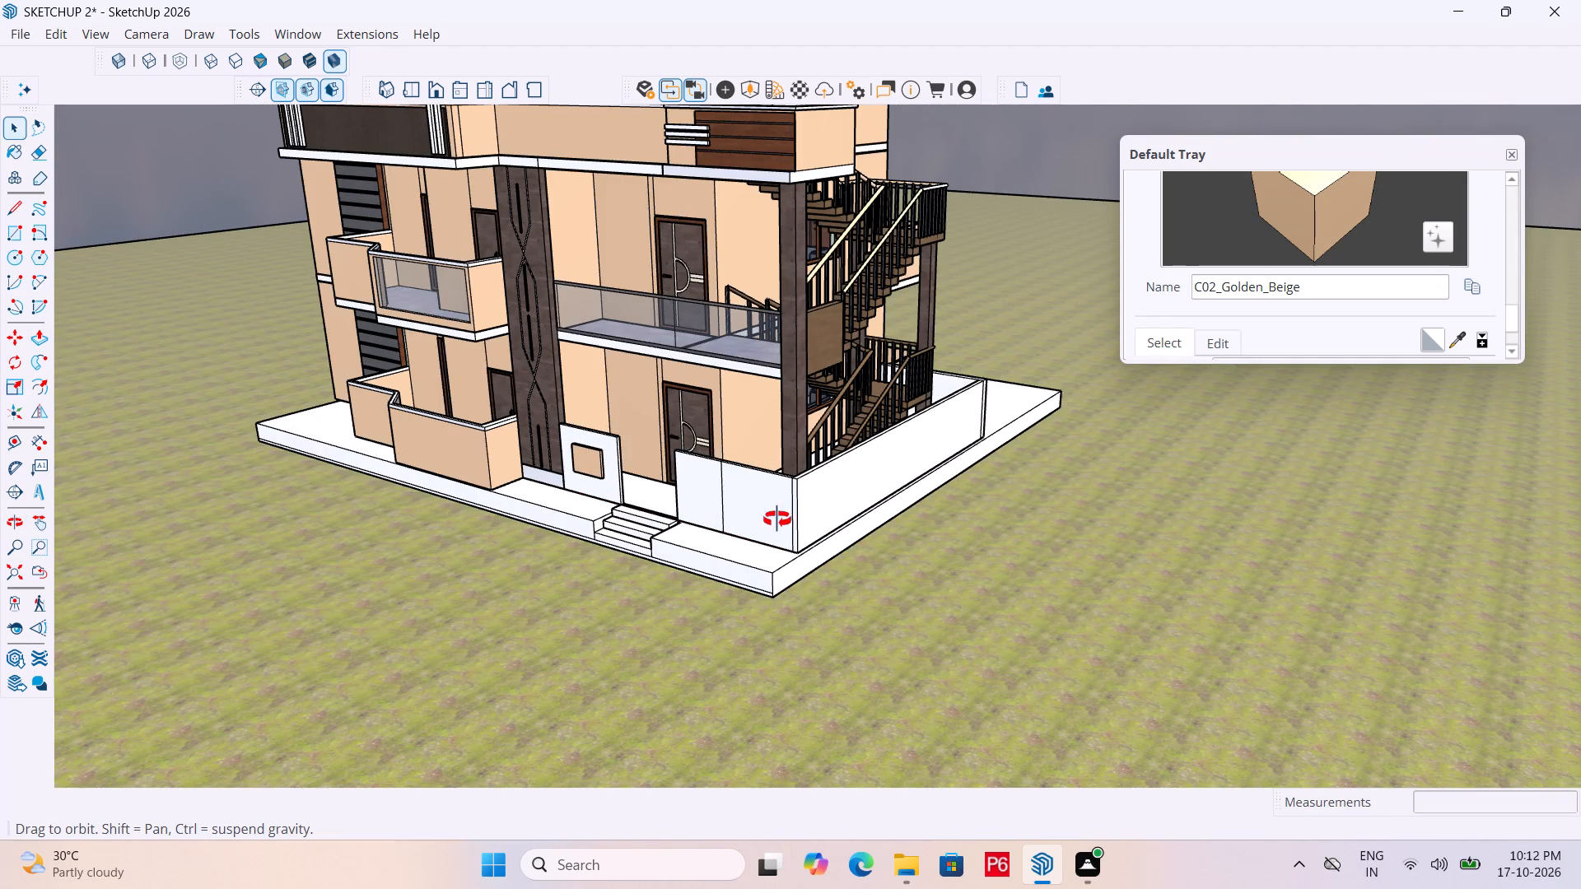
pyautogui.moveTo(777, 519); pyautogui.dragTo(865, 482, button='middle')
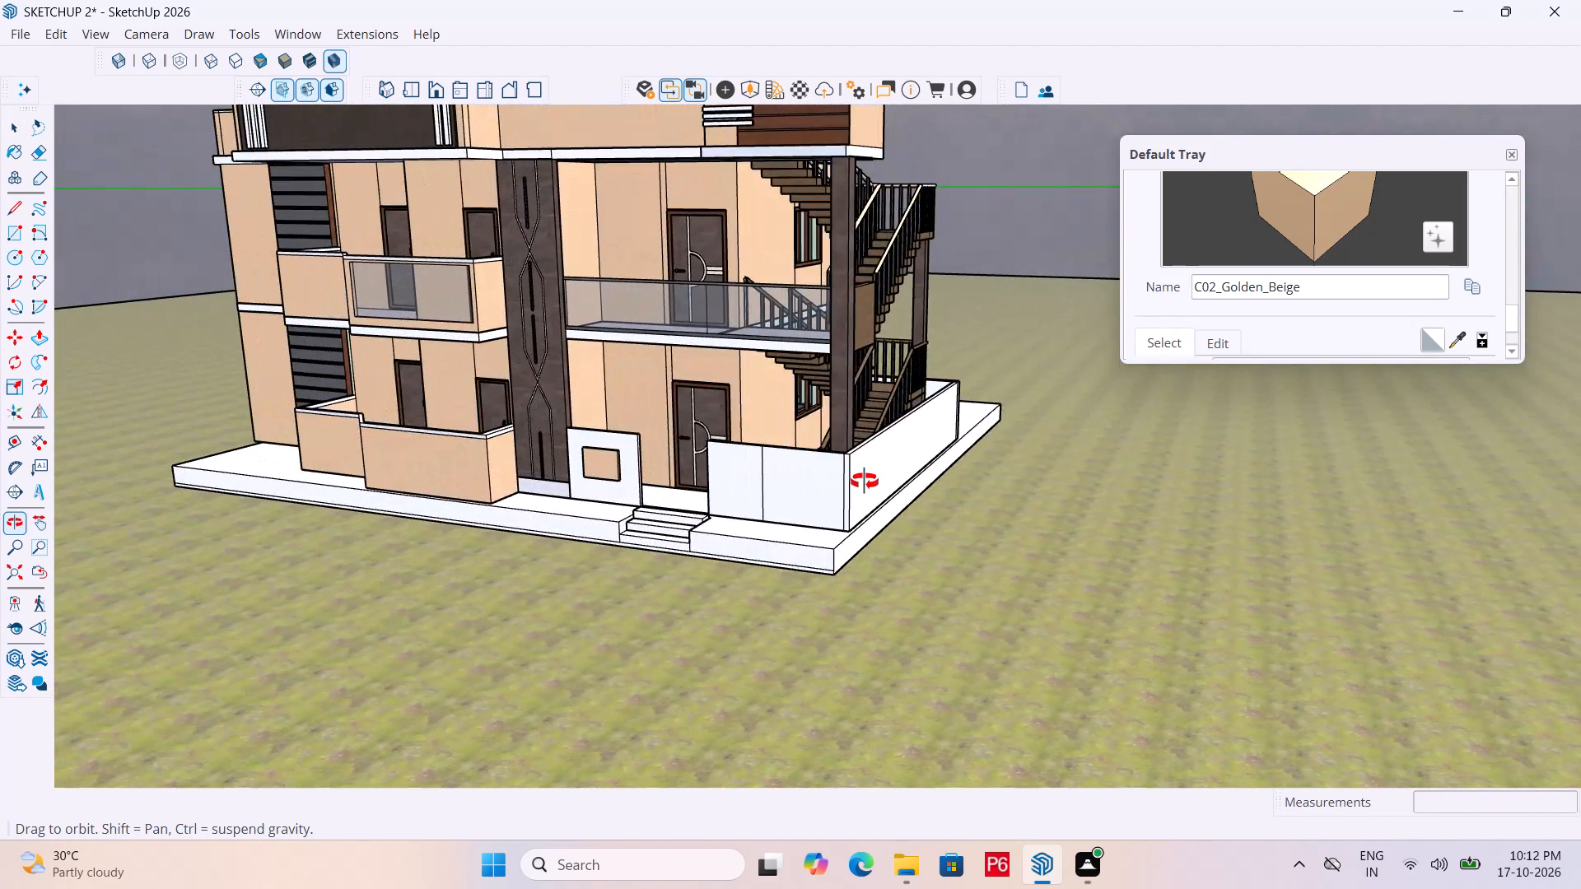
pyautogui.moveTo(865, 482); pyautogui.dragTo(804, 480, button='middle')
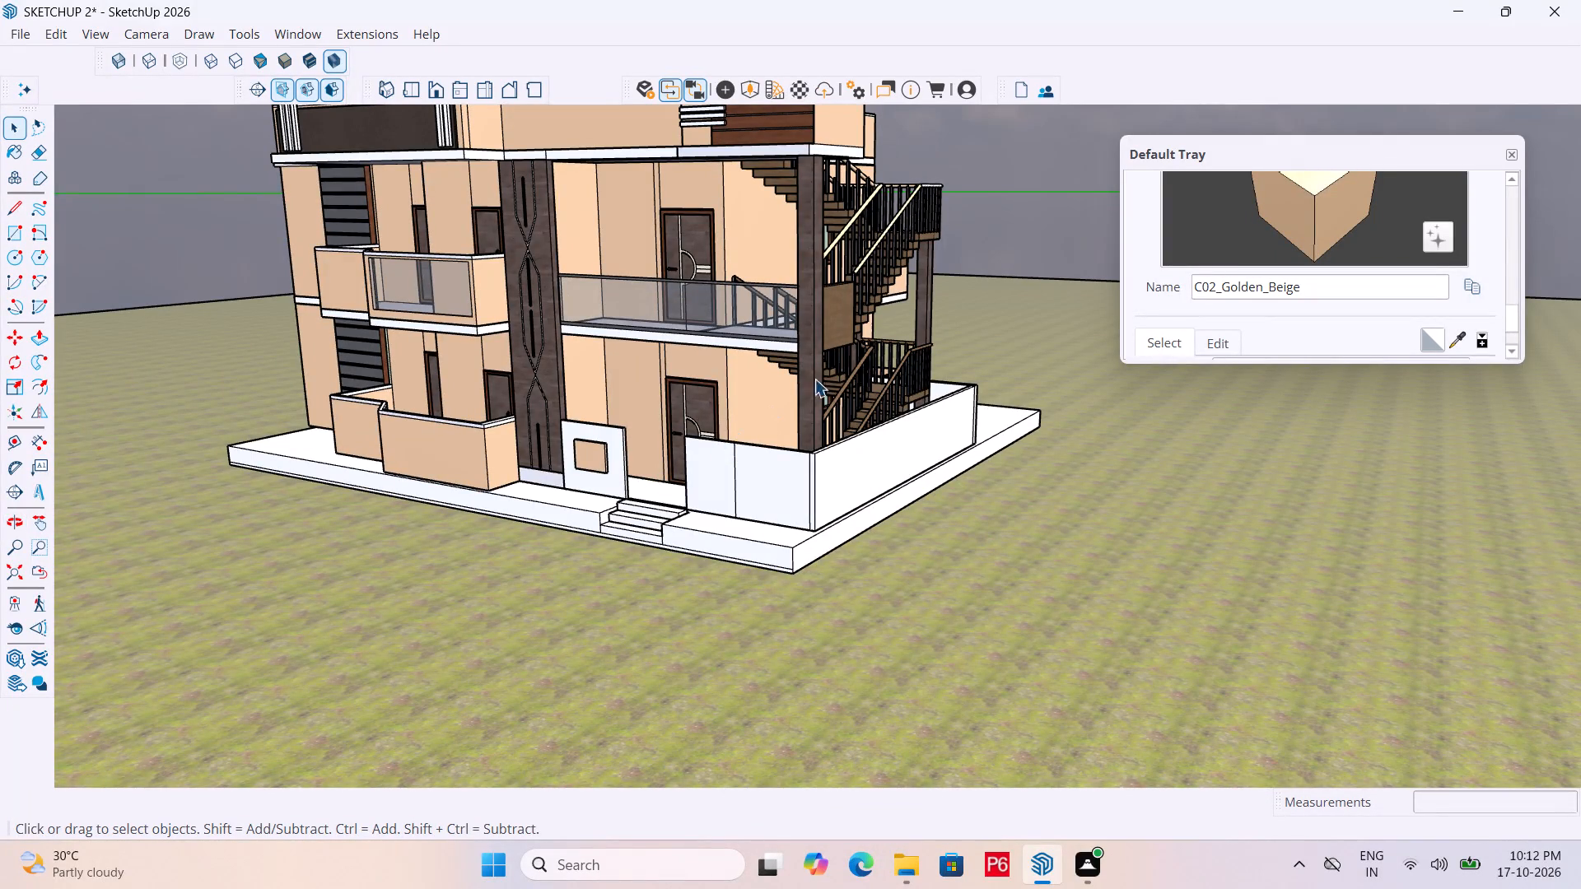
pyautogui.click(1456, 342)
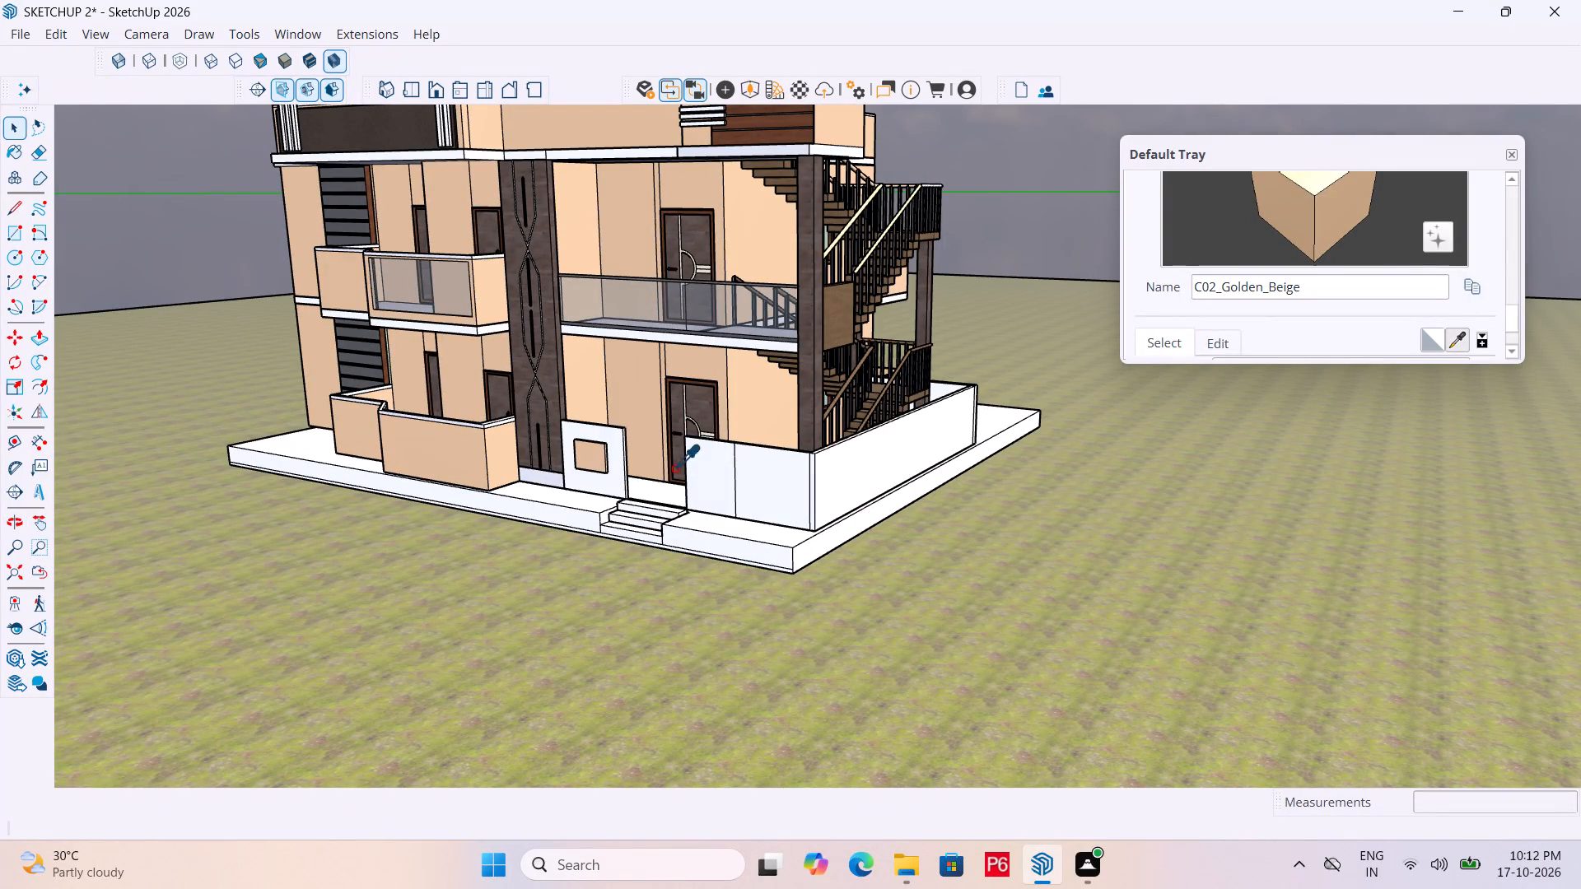
pyautogui.click(644, 401)
pyautogui.click(704, 467)
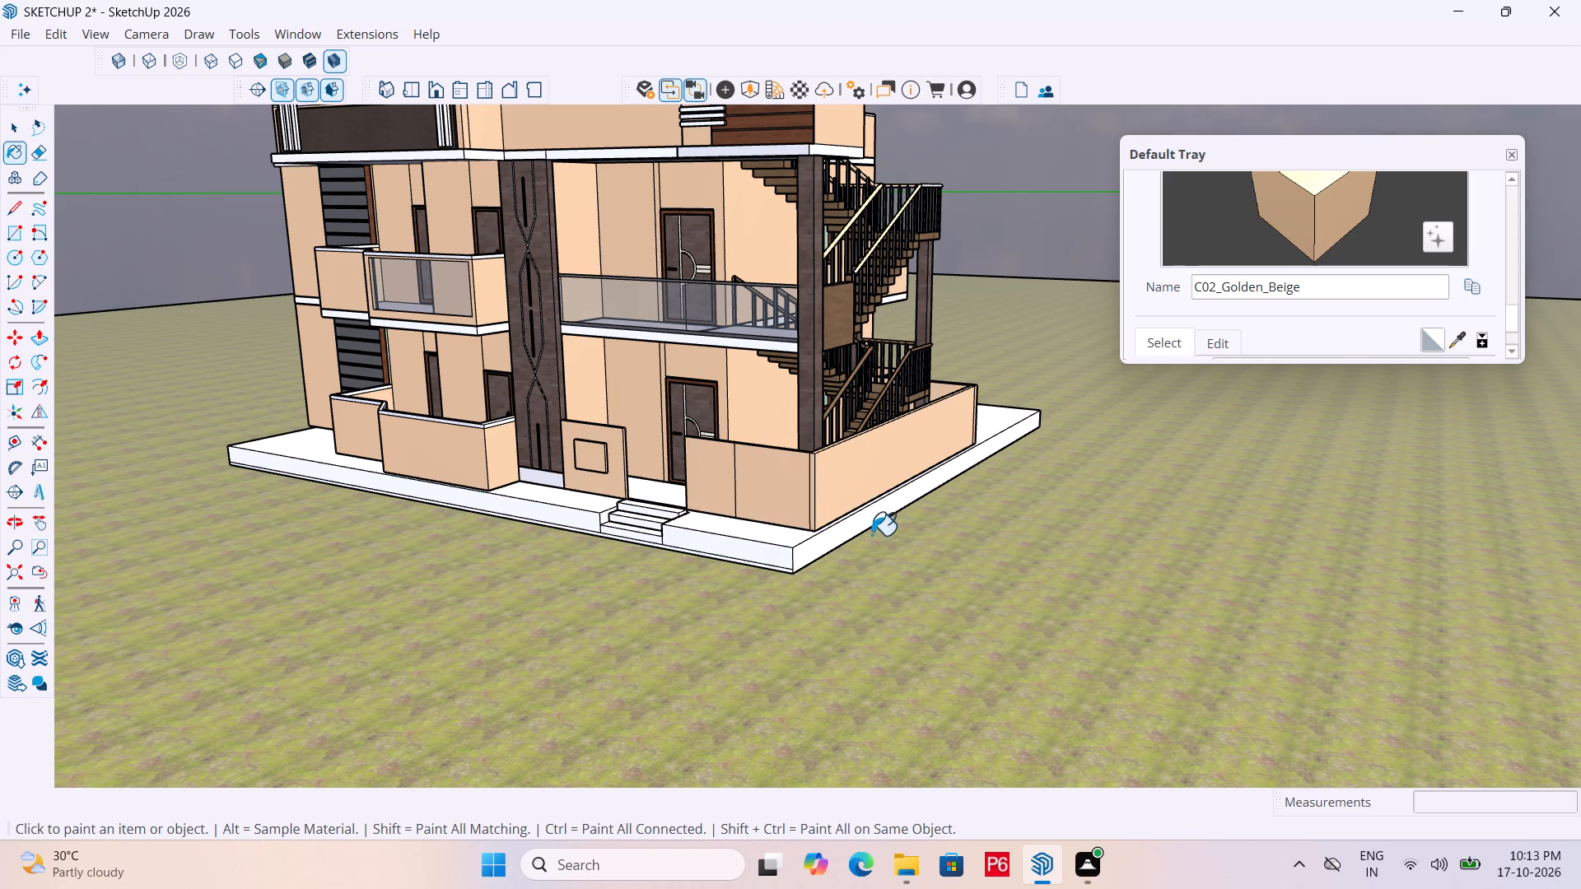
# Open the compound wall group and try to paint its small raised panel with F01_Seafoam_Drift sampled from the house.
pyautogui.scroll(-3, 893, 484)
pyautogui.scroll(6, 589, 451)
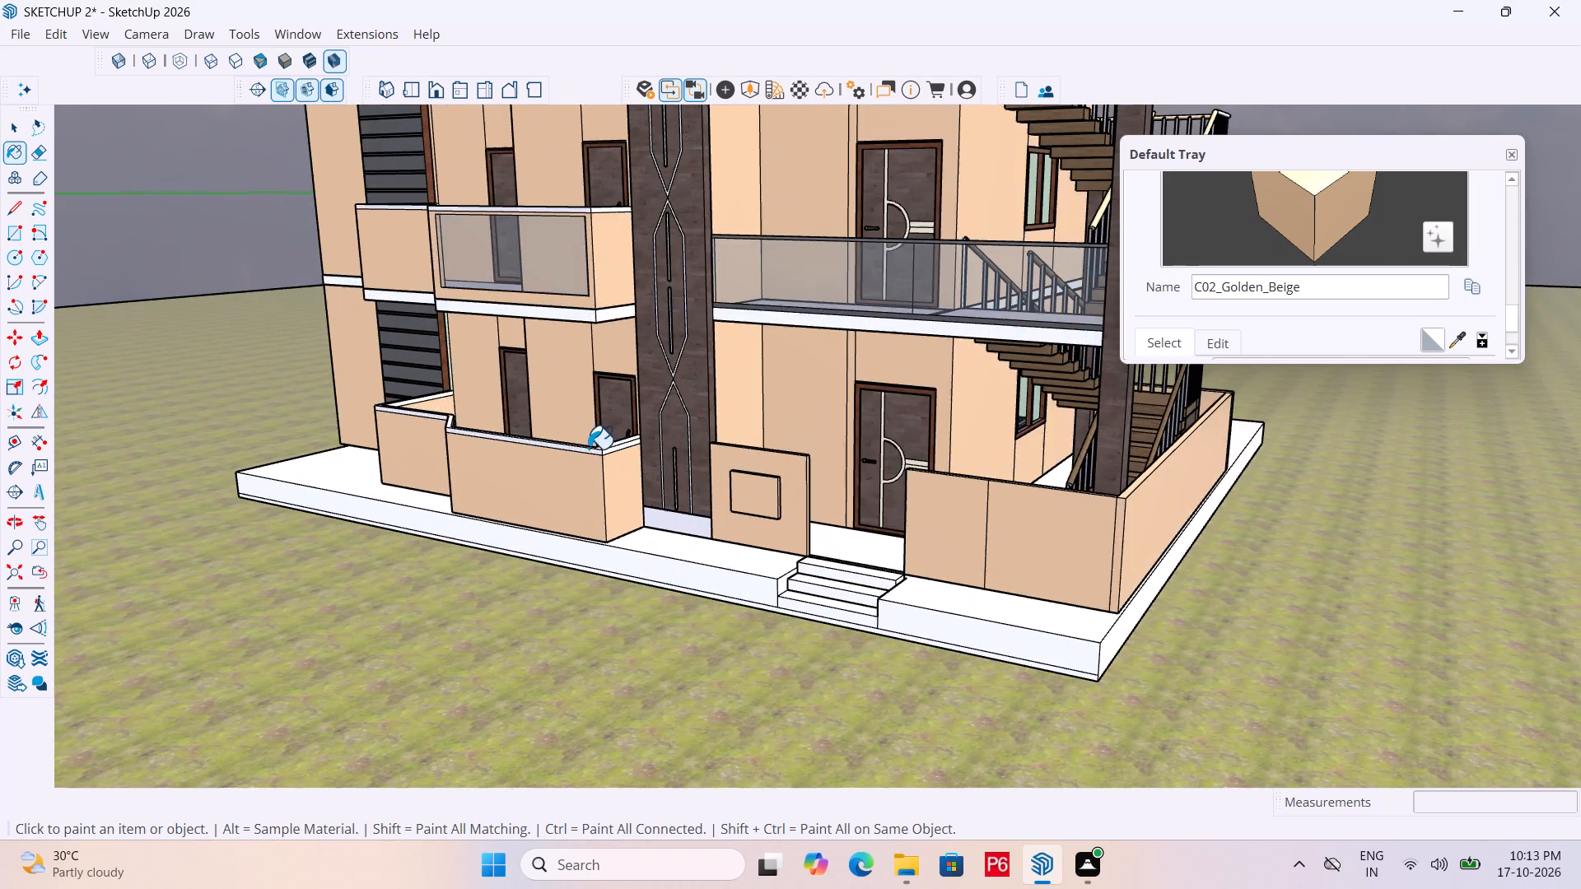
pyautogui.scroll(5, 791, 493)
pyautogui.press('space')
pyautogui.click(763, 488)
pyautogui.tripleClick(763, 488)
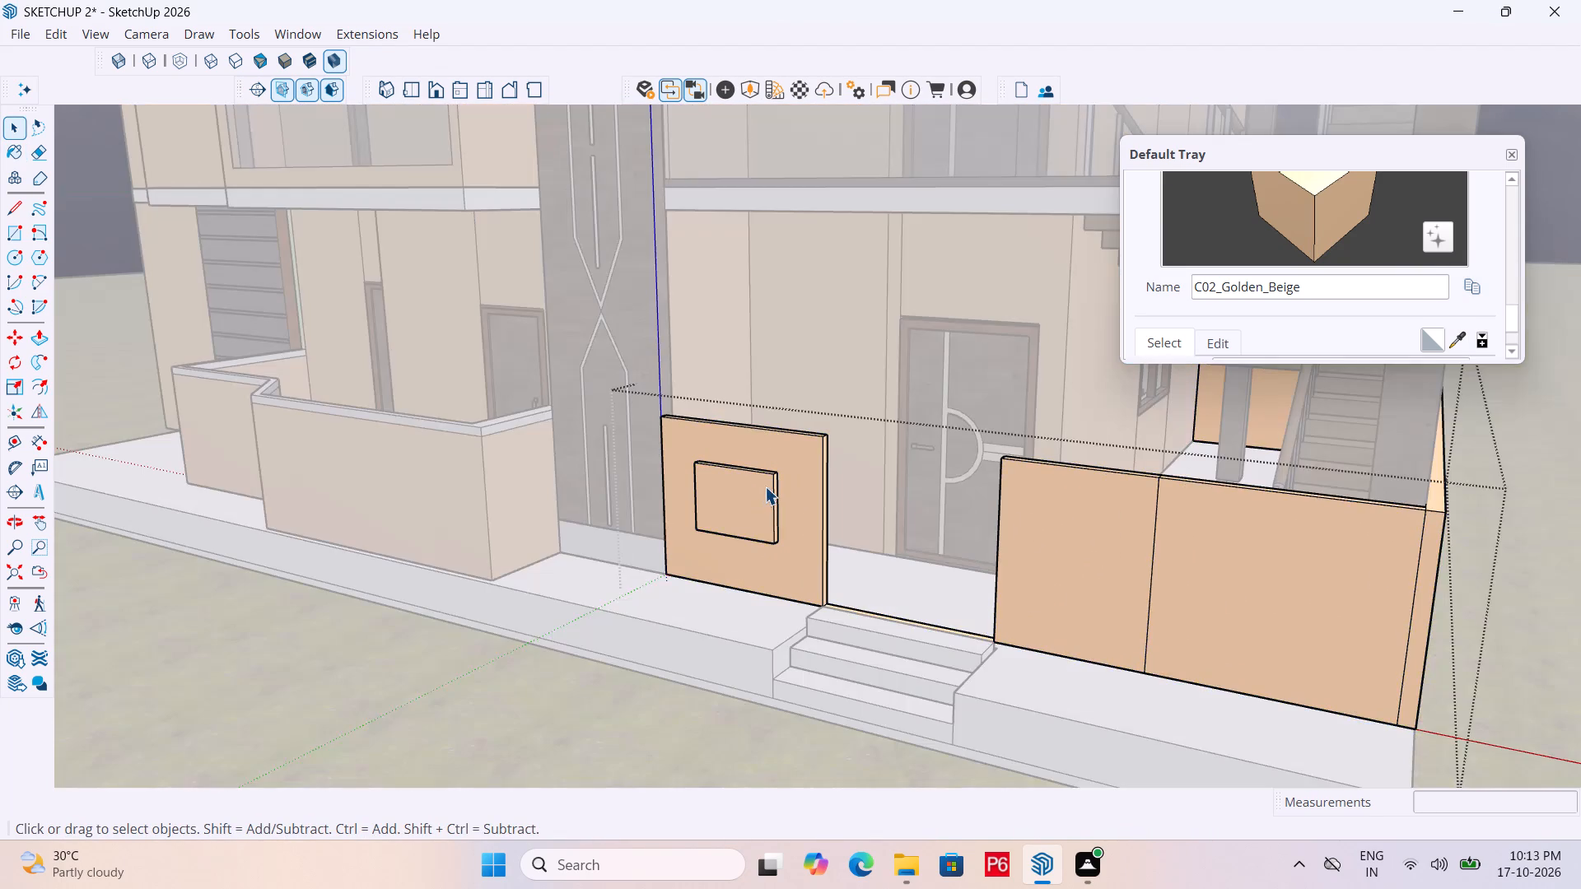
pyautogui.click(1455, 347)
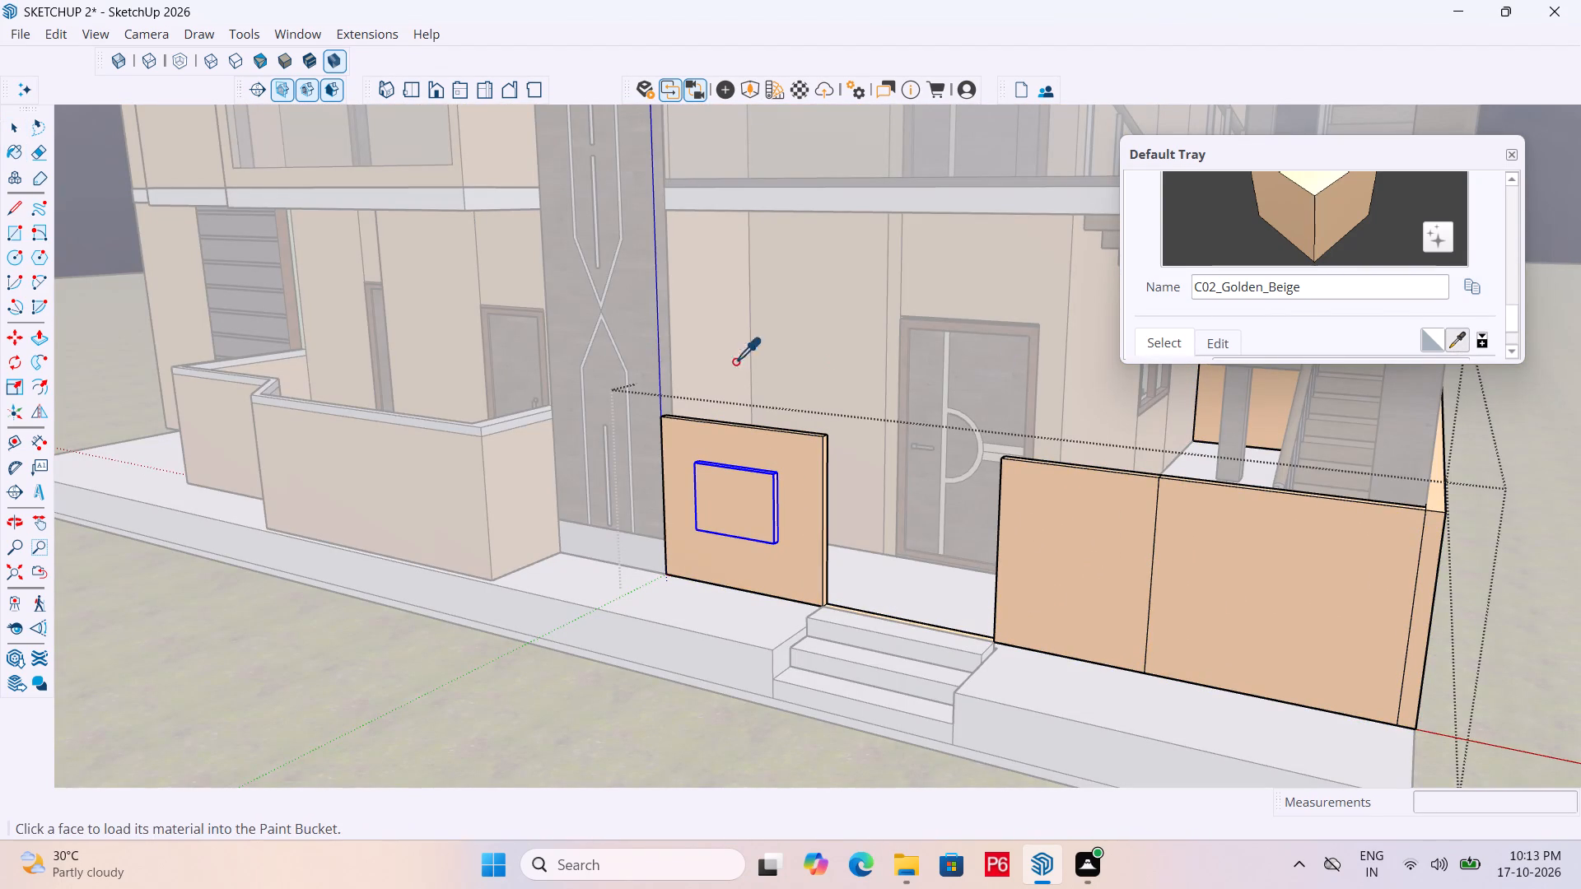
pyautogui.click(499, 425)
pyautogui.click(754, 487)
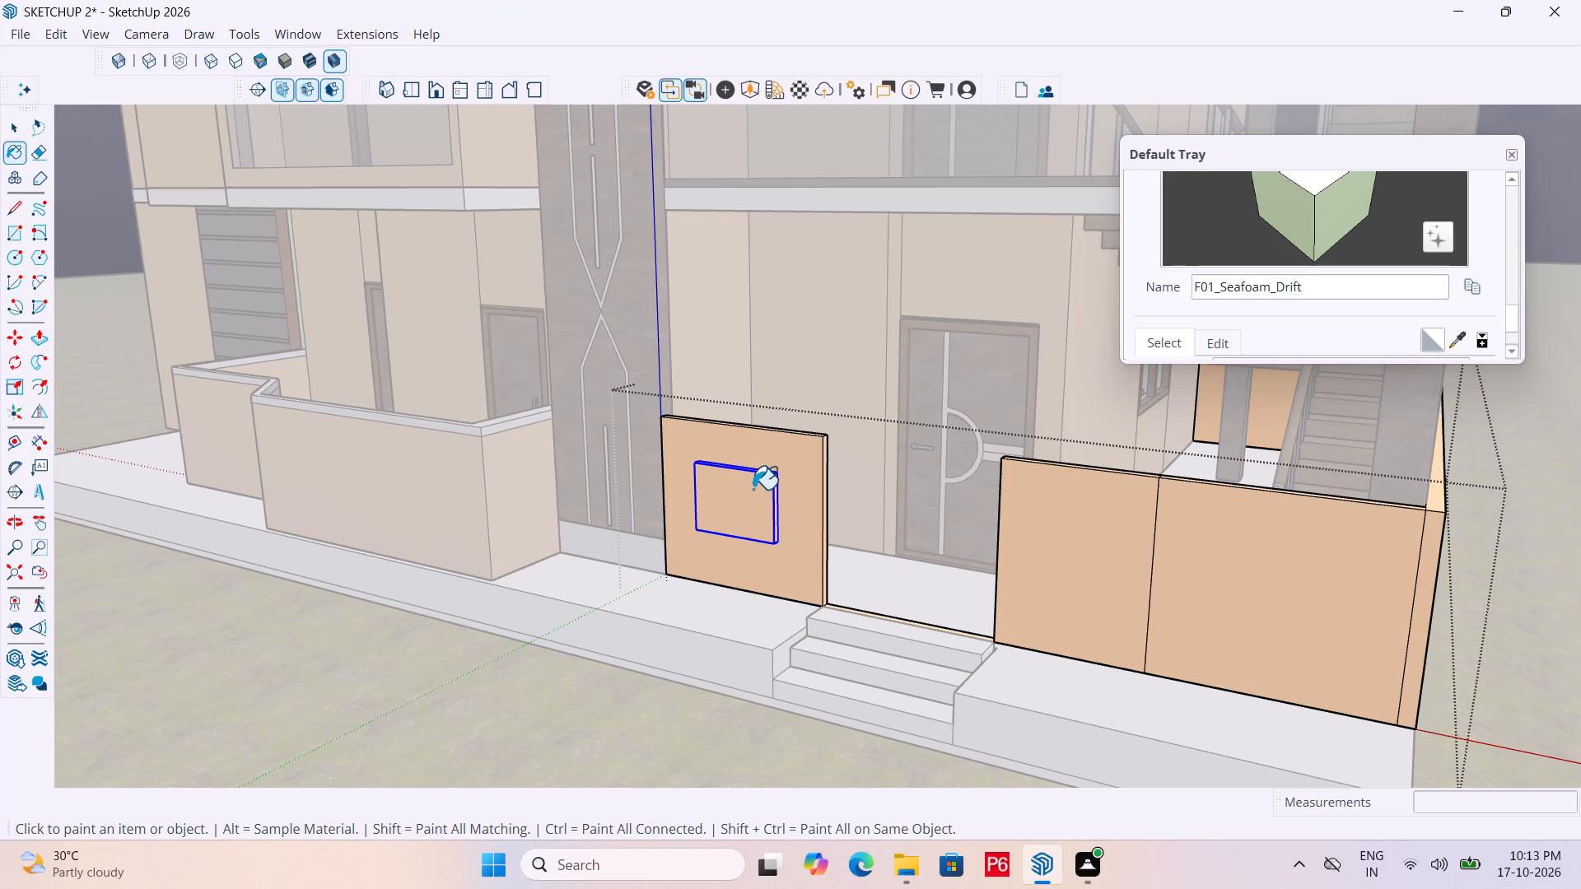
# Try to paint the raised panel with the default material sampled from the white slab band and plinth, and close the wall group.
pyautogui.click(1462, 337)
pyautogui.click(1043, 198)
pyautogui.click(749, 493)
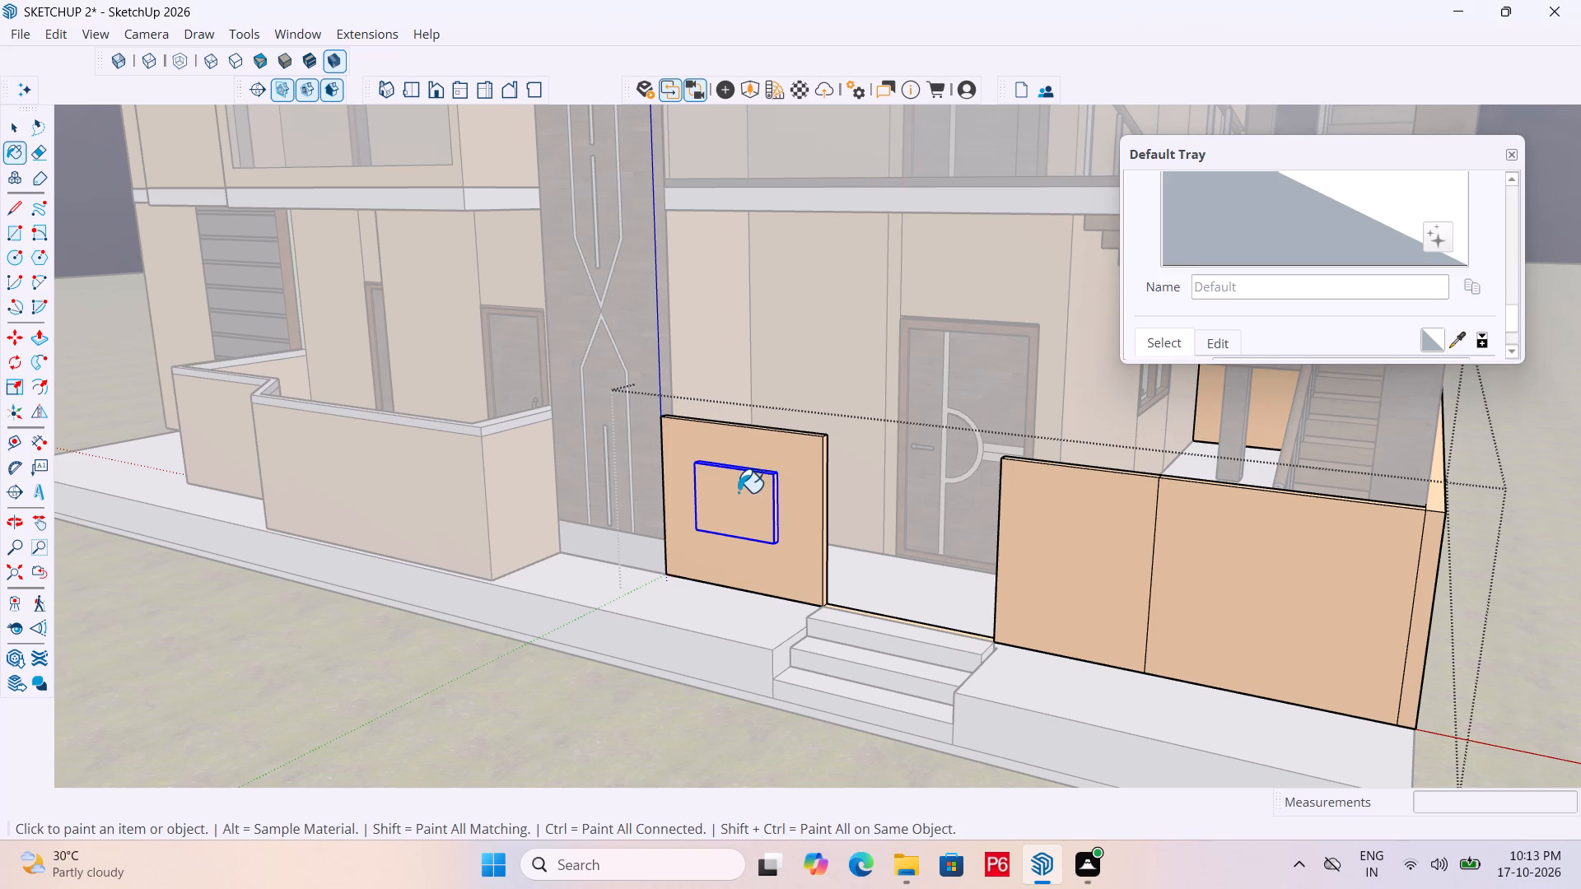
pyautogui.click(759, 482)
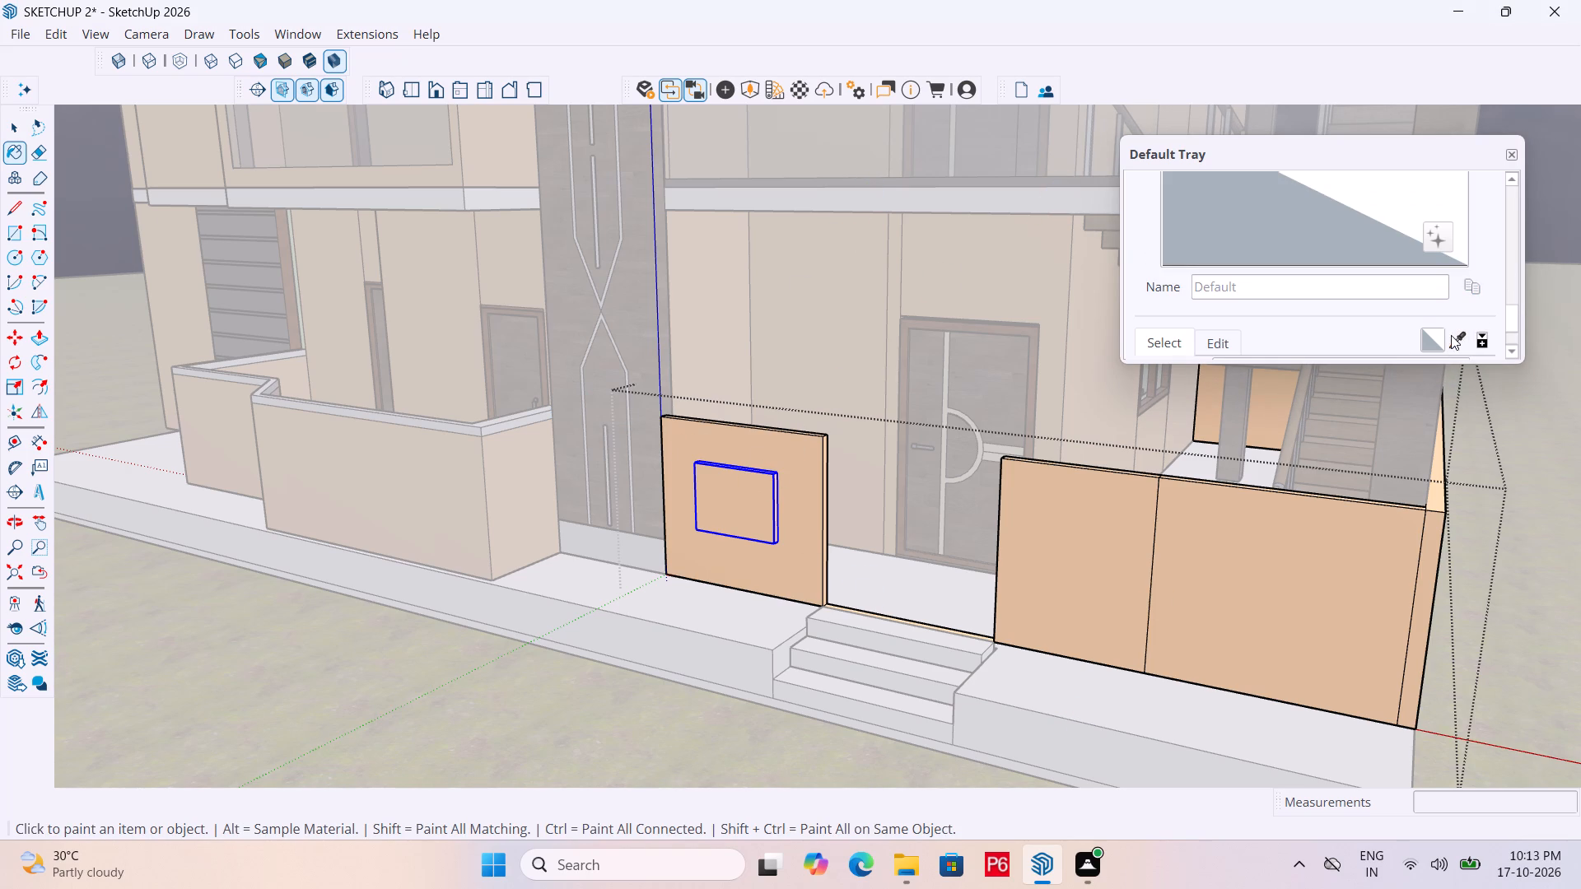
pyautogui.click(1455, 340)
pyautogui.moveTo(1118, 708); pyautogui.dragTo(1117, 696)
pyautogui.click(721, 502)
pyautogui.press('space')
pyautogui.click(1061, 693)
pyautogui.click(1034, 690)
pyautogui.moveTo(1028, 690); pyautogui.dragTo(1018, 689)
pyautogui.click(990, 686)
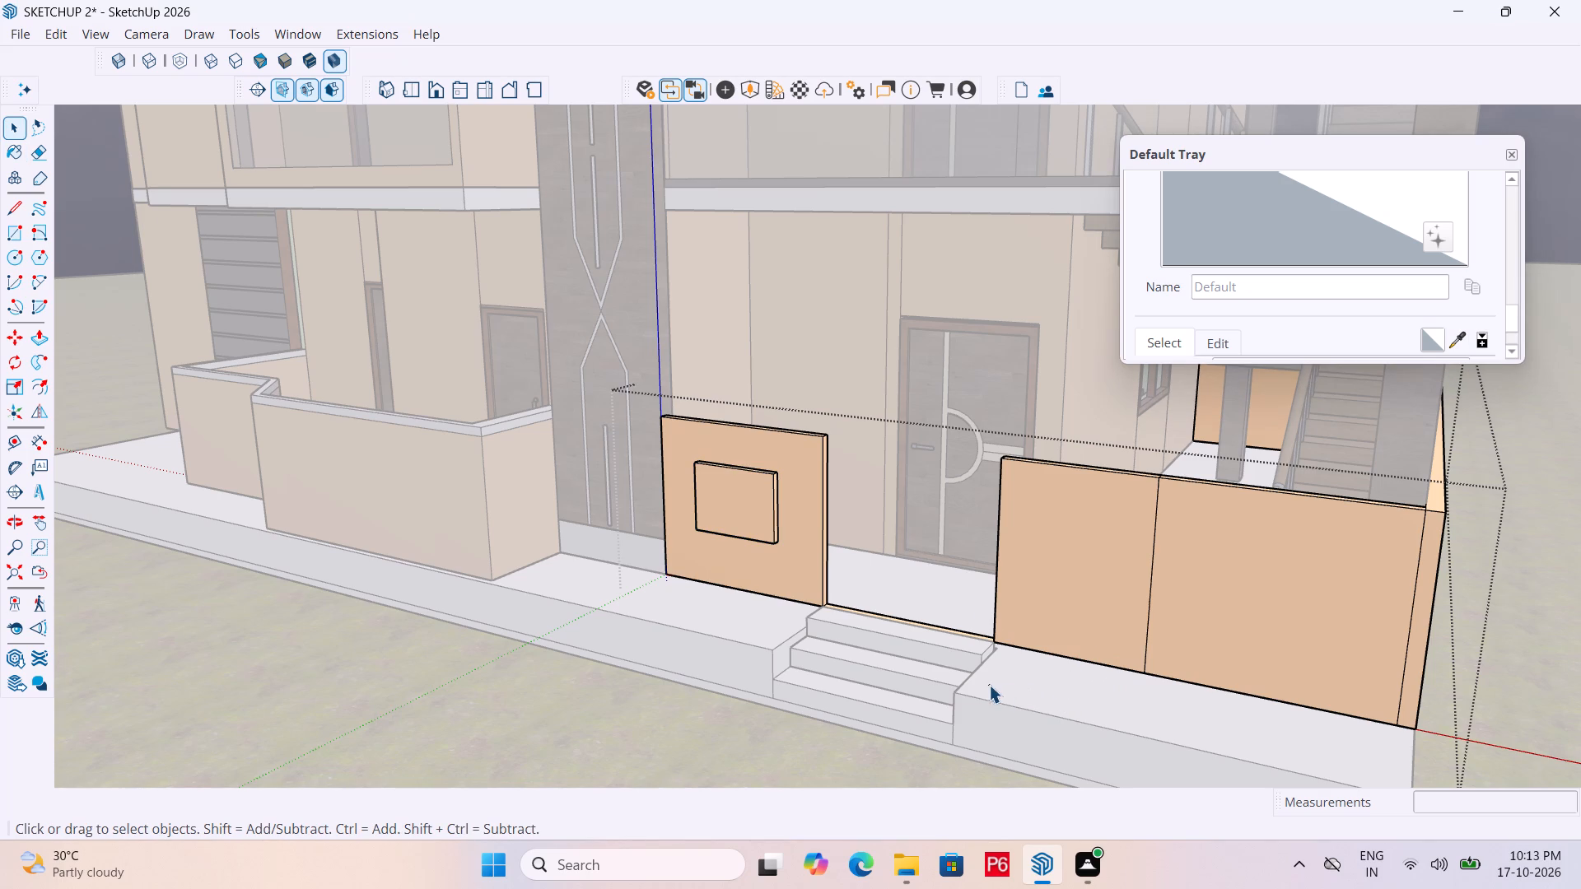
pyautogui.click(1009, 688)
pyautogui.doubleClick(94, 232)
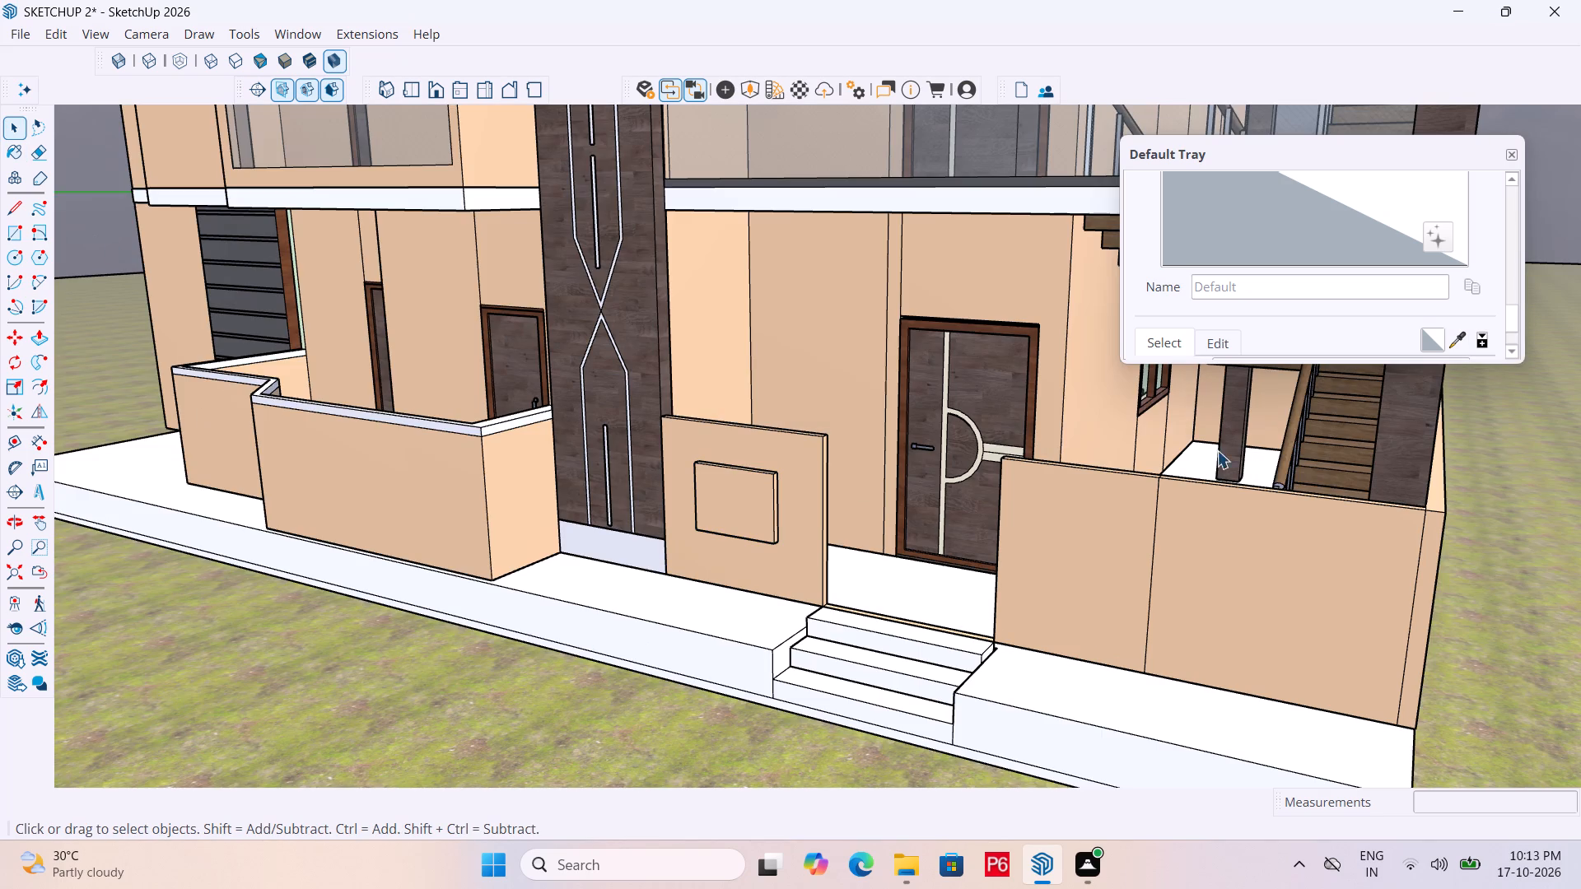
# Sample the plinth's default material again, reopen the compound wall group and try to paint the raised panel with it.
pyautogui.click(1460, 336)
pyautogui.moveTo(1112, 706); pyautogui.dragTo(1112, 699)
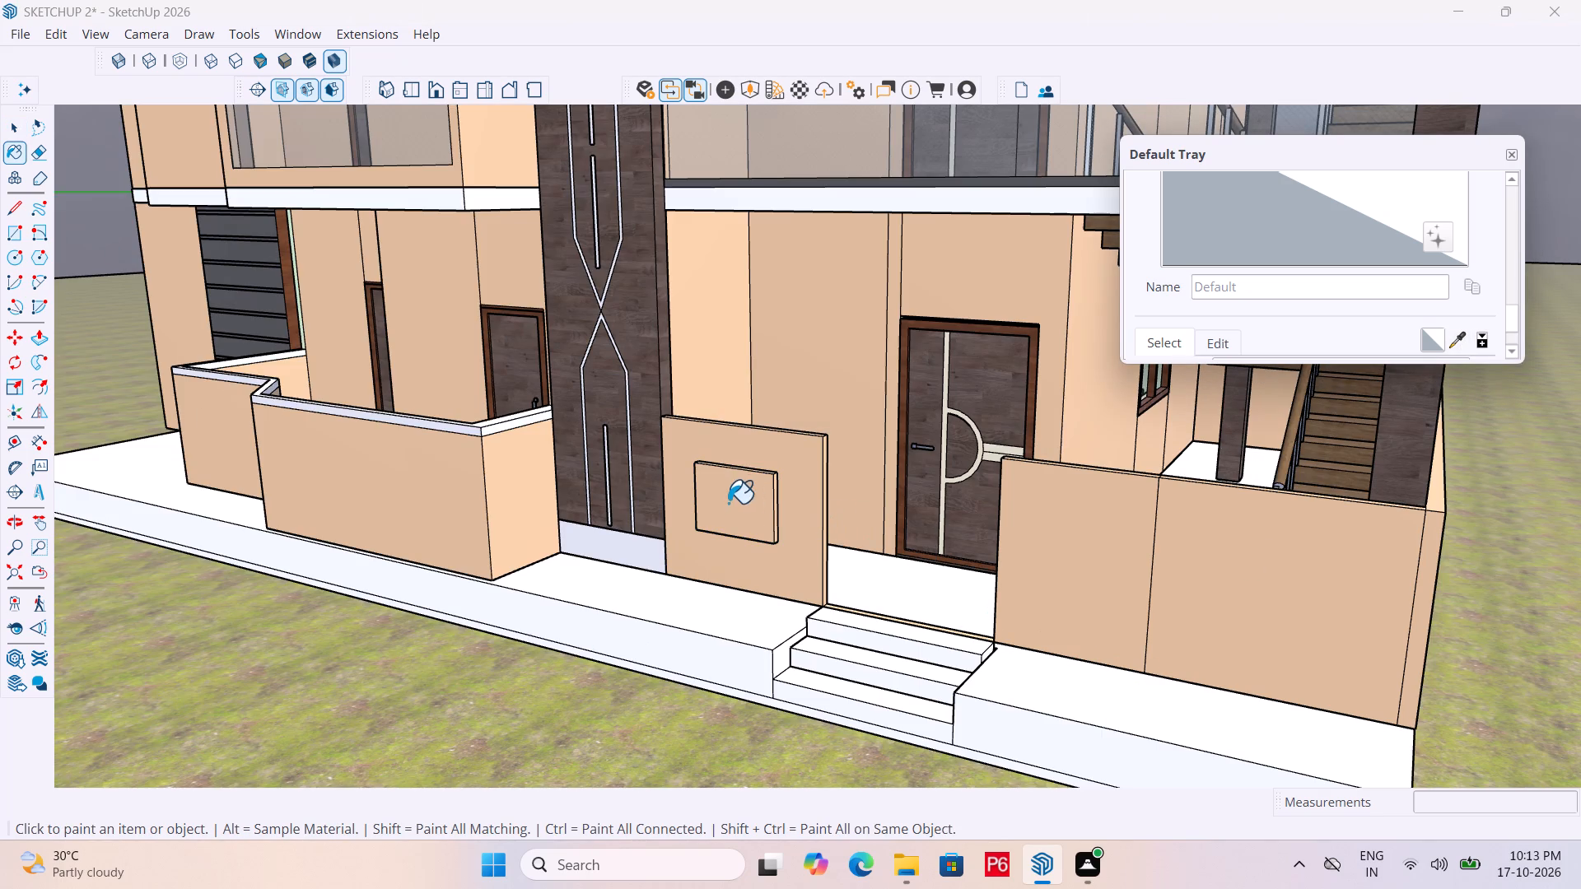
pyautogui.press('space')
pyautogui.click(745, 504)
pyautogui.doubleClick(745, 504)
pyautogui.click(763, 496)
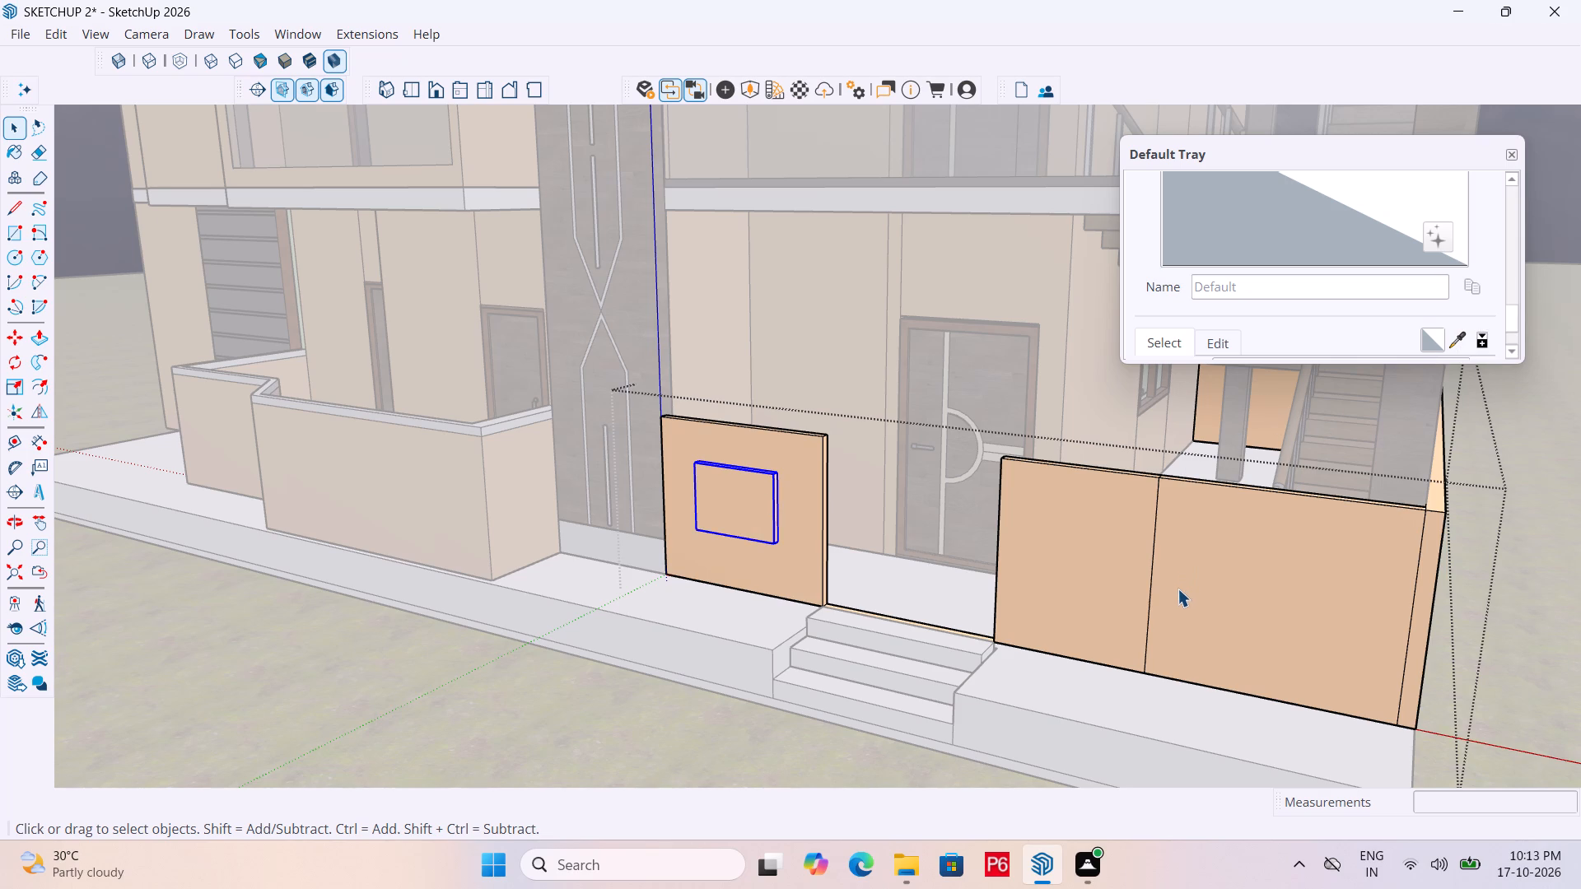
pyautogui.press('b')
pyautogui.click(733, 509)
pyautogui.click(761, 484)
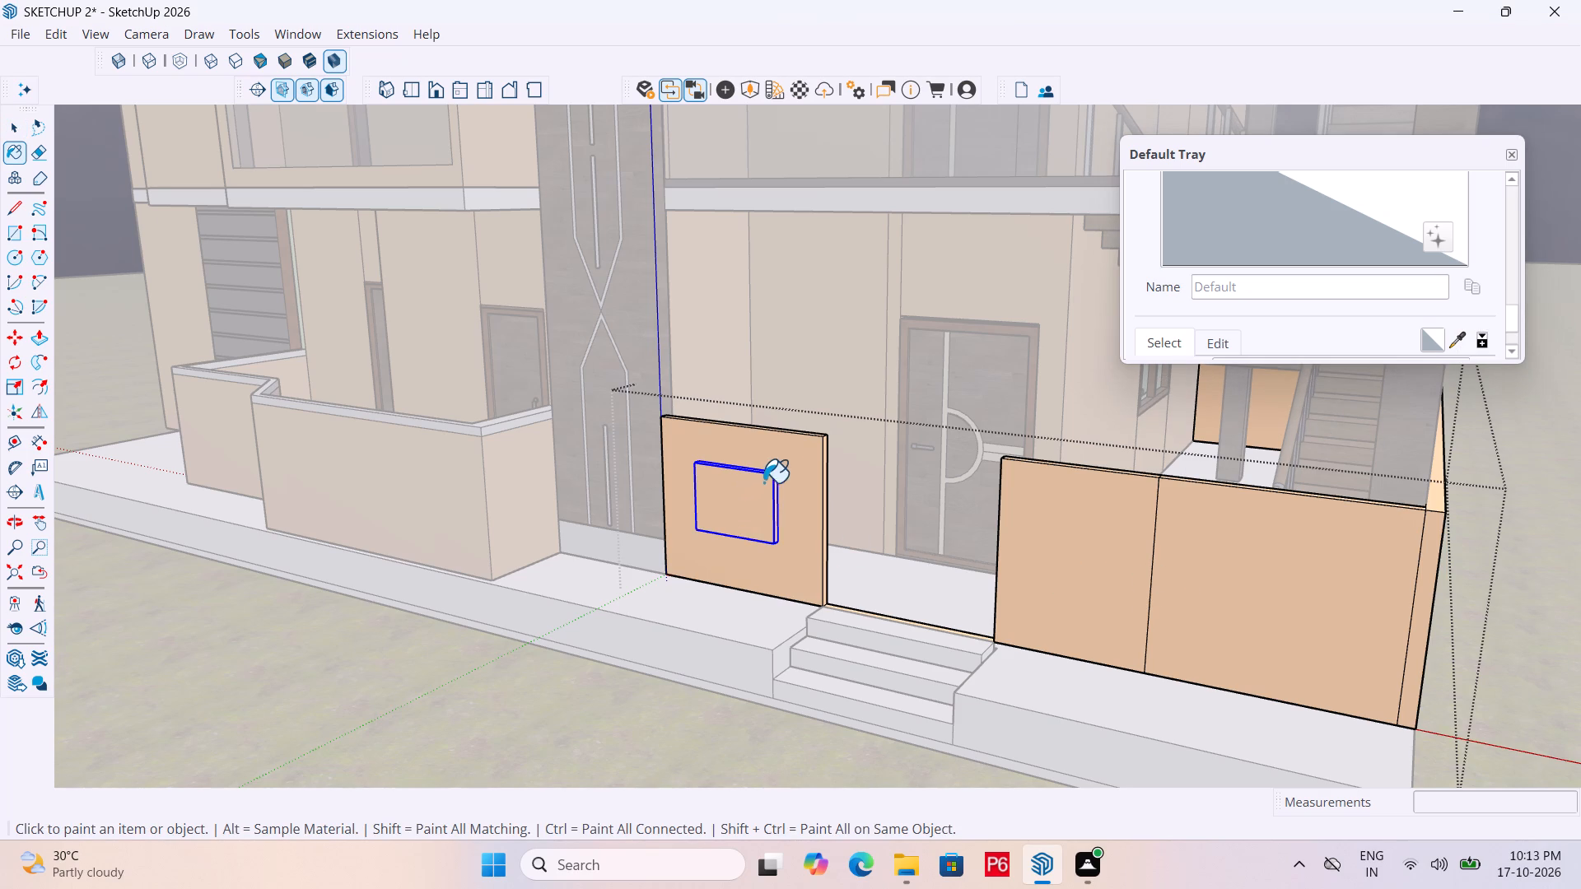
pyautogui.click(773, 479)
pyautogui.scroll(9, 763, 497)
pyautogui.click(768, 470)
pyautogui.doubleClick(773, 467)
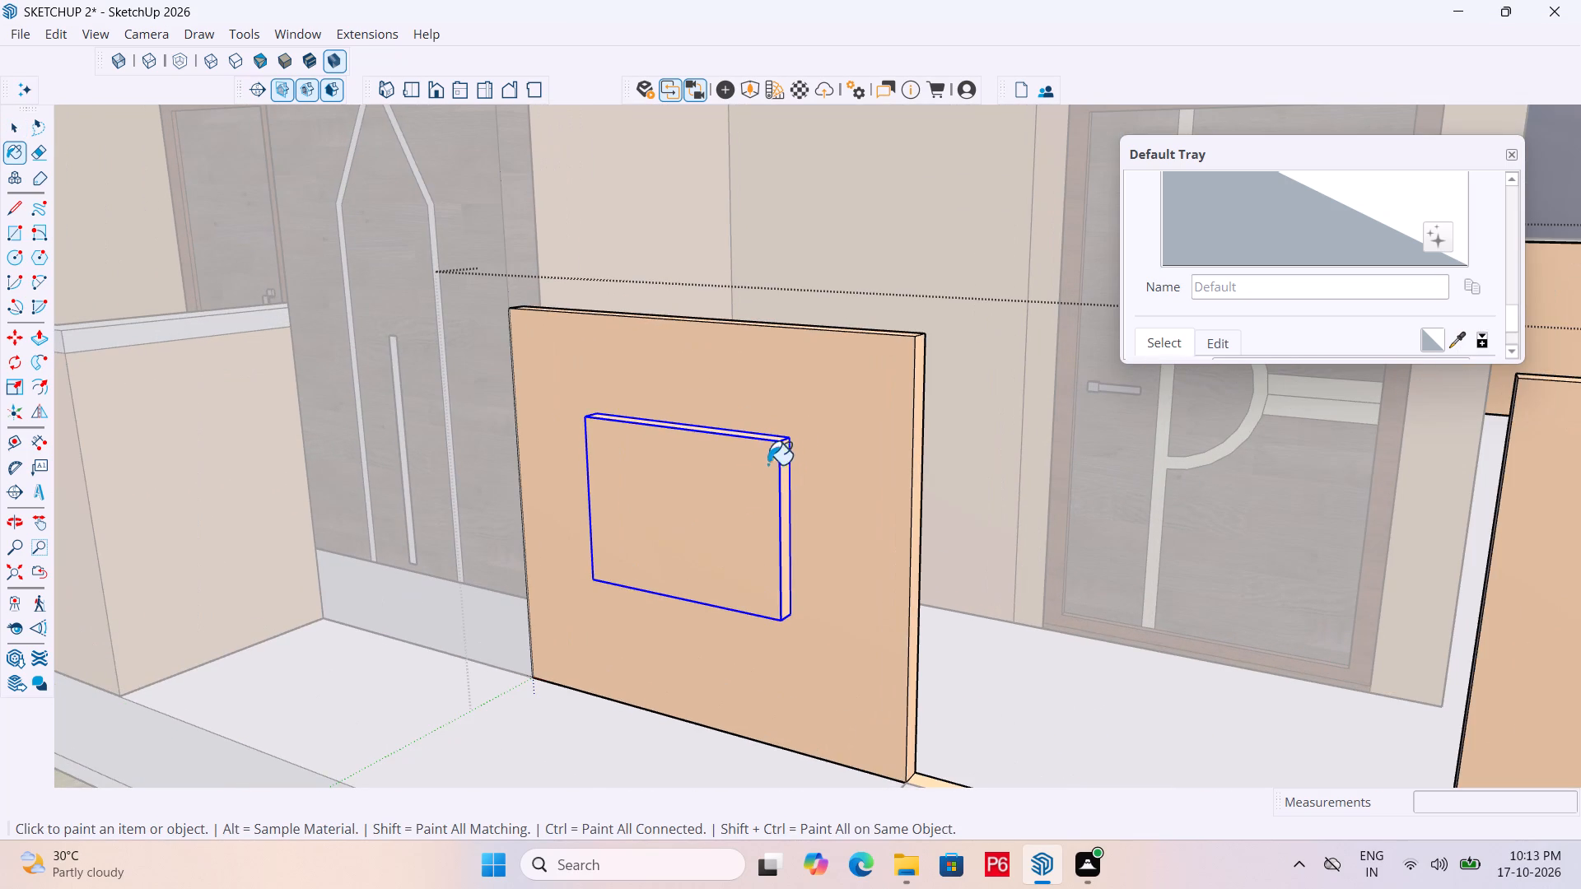
# Open the raised panel's own group and paint its front face with M00_Soft_Cloud from the Solid Colors collection.
pyautogui.press('space')
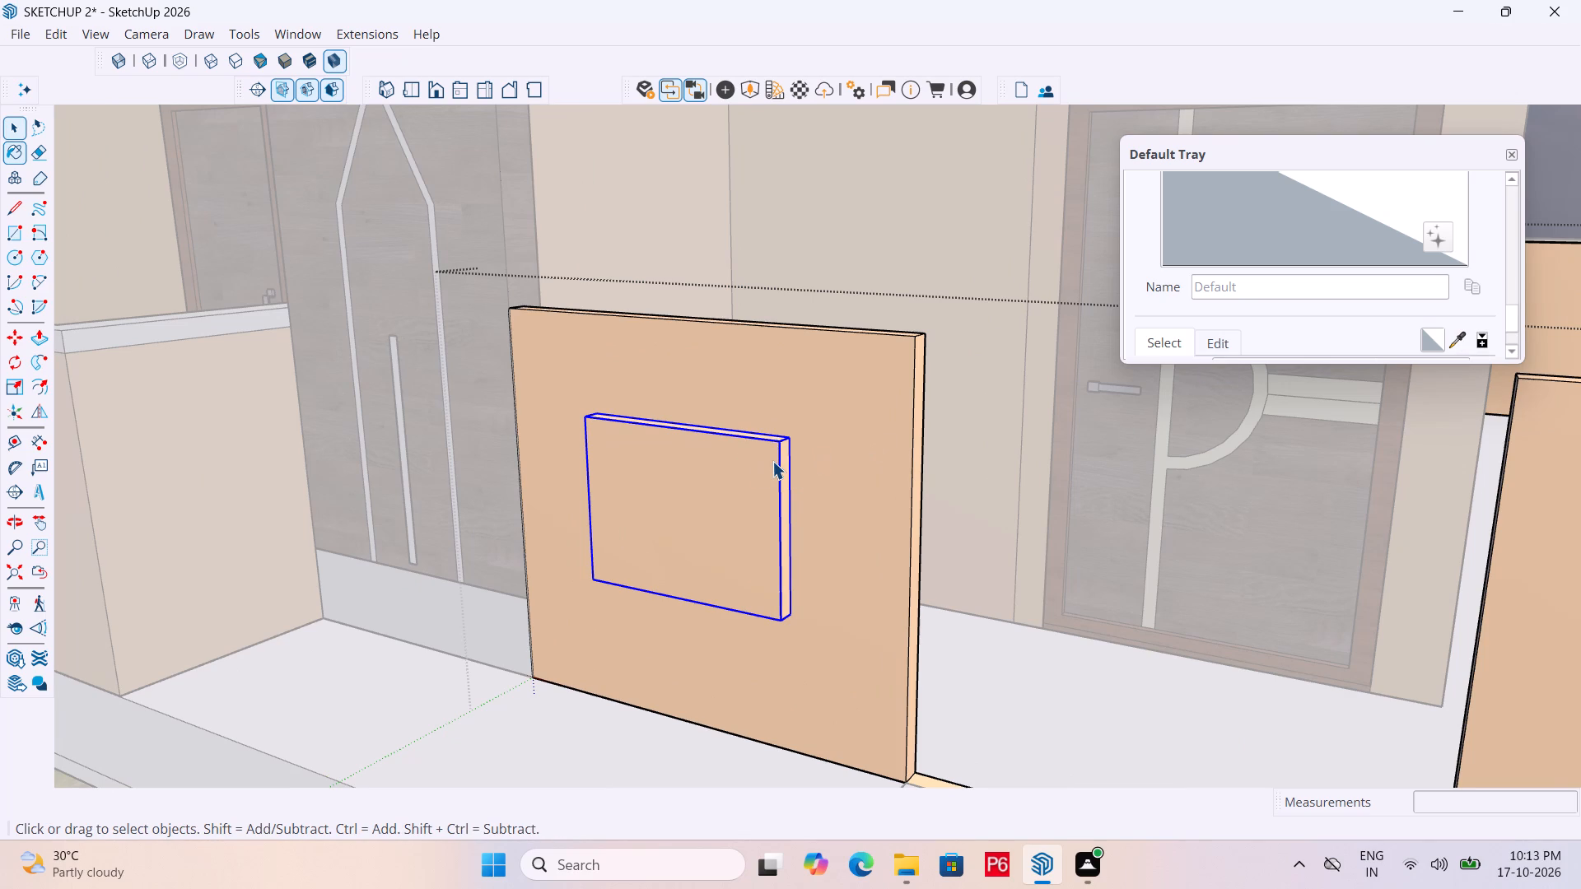
pyautogui.doubleClick(772, 461)
pyautogui.click(759, 461)
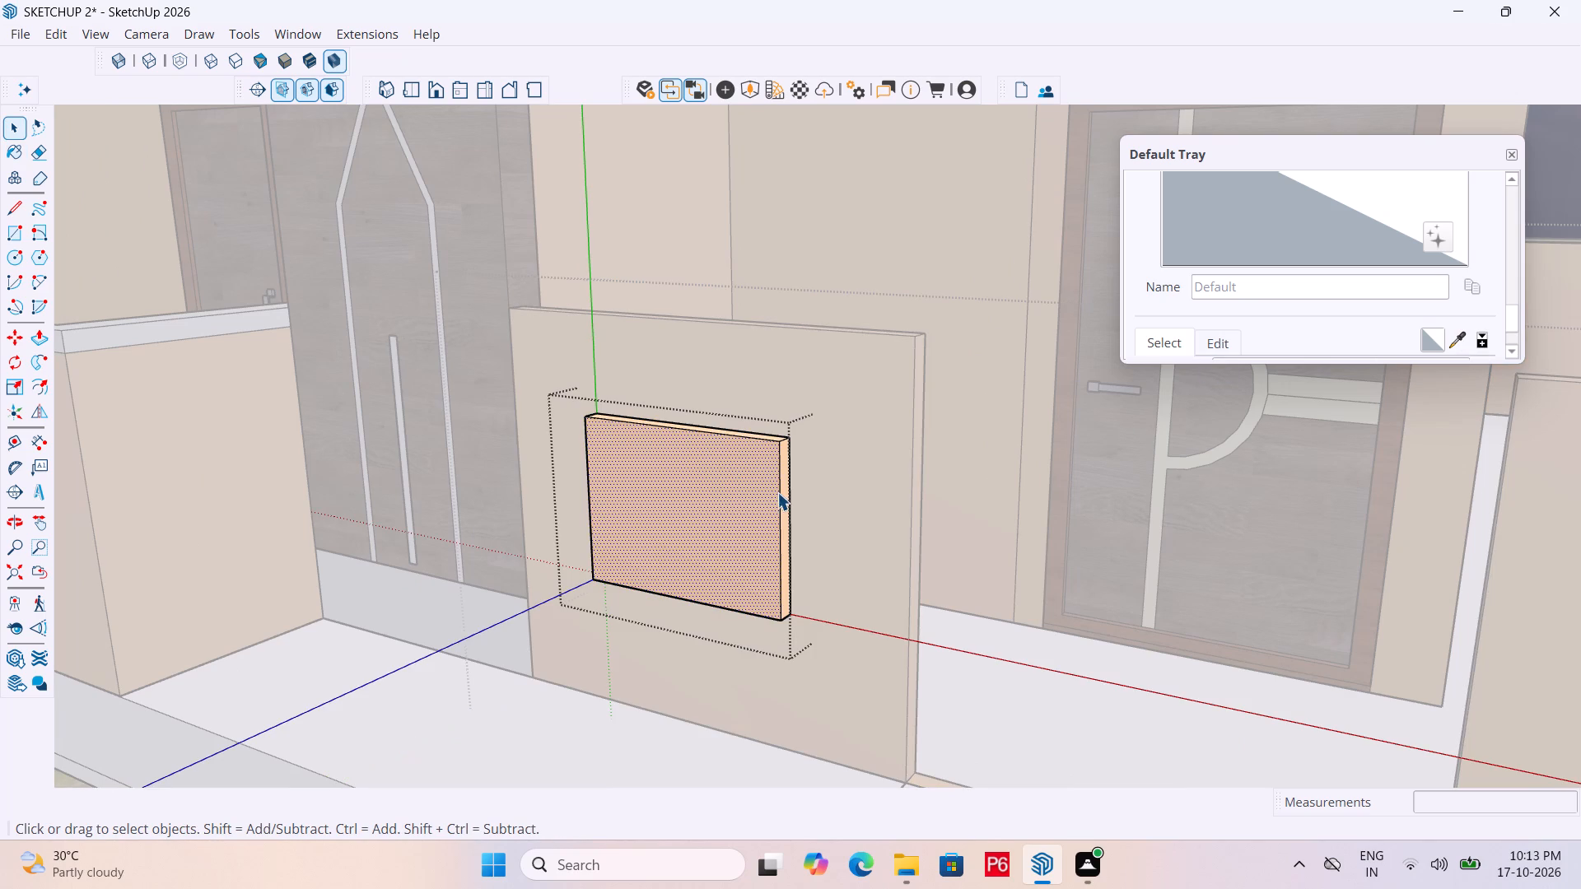
pyautogui.press('b')
pyautogui.click(758, 507)
pyautogui.moveTo(767, 477); pyautogui.dragTo(775, 470)
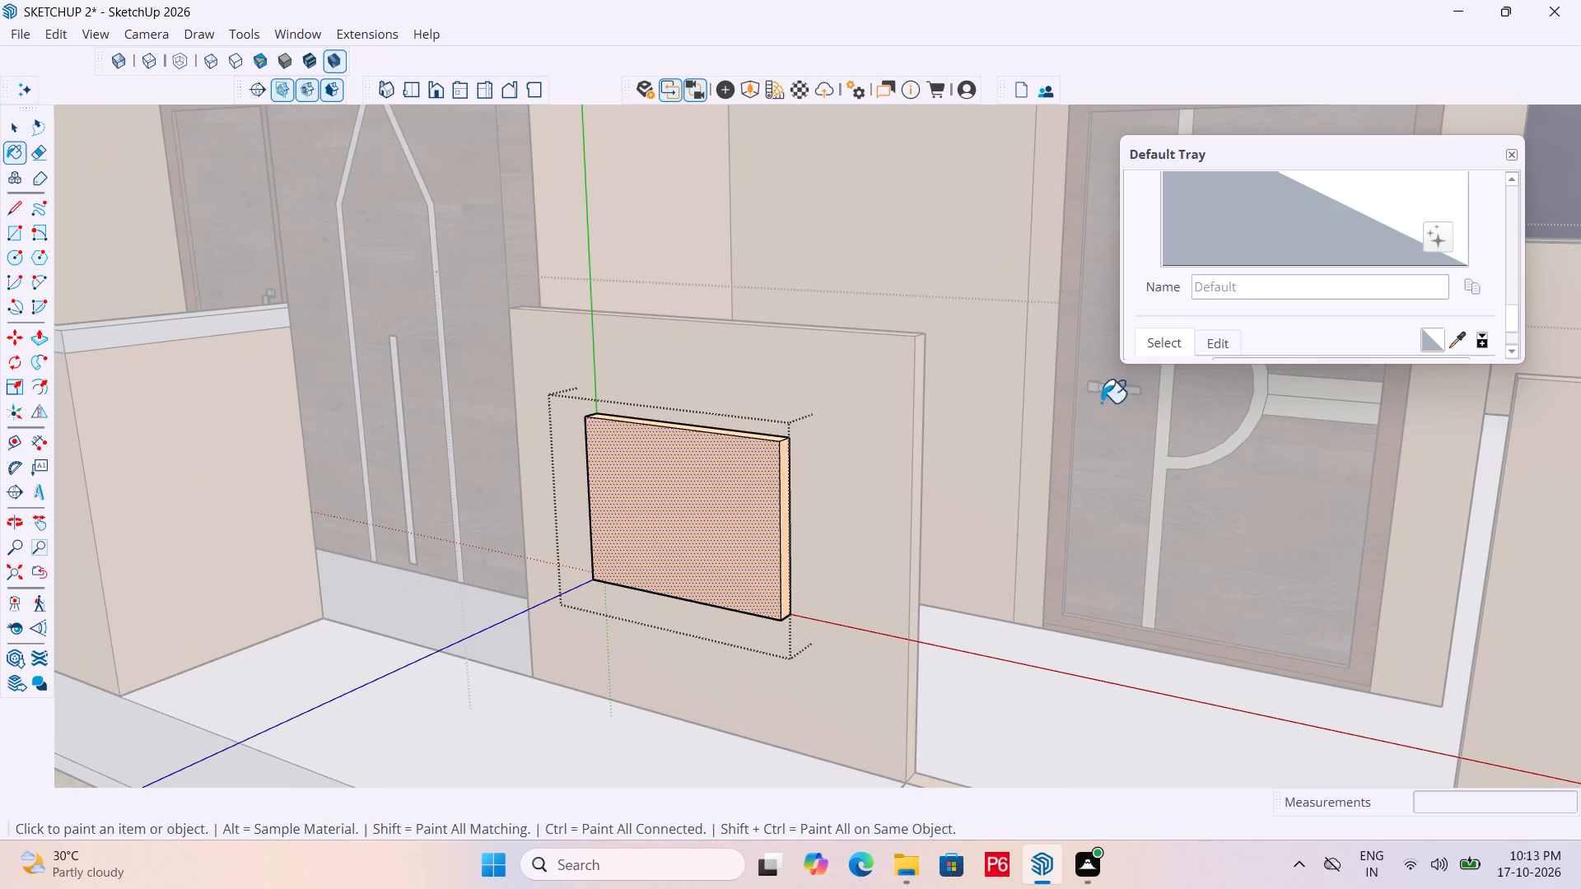
pyautogui.scroll(-4, 1377, 287)
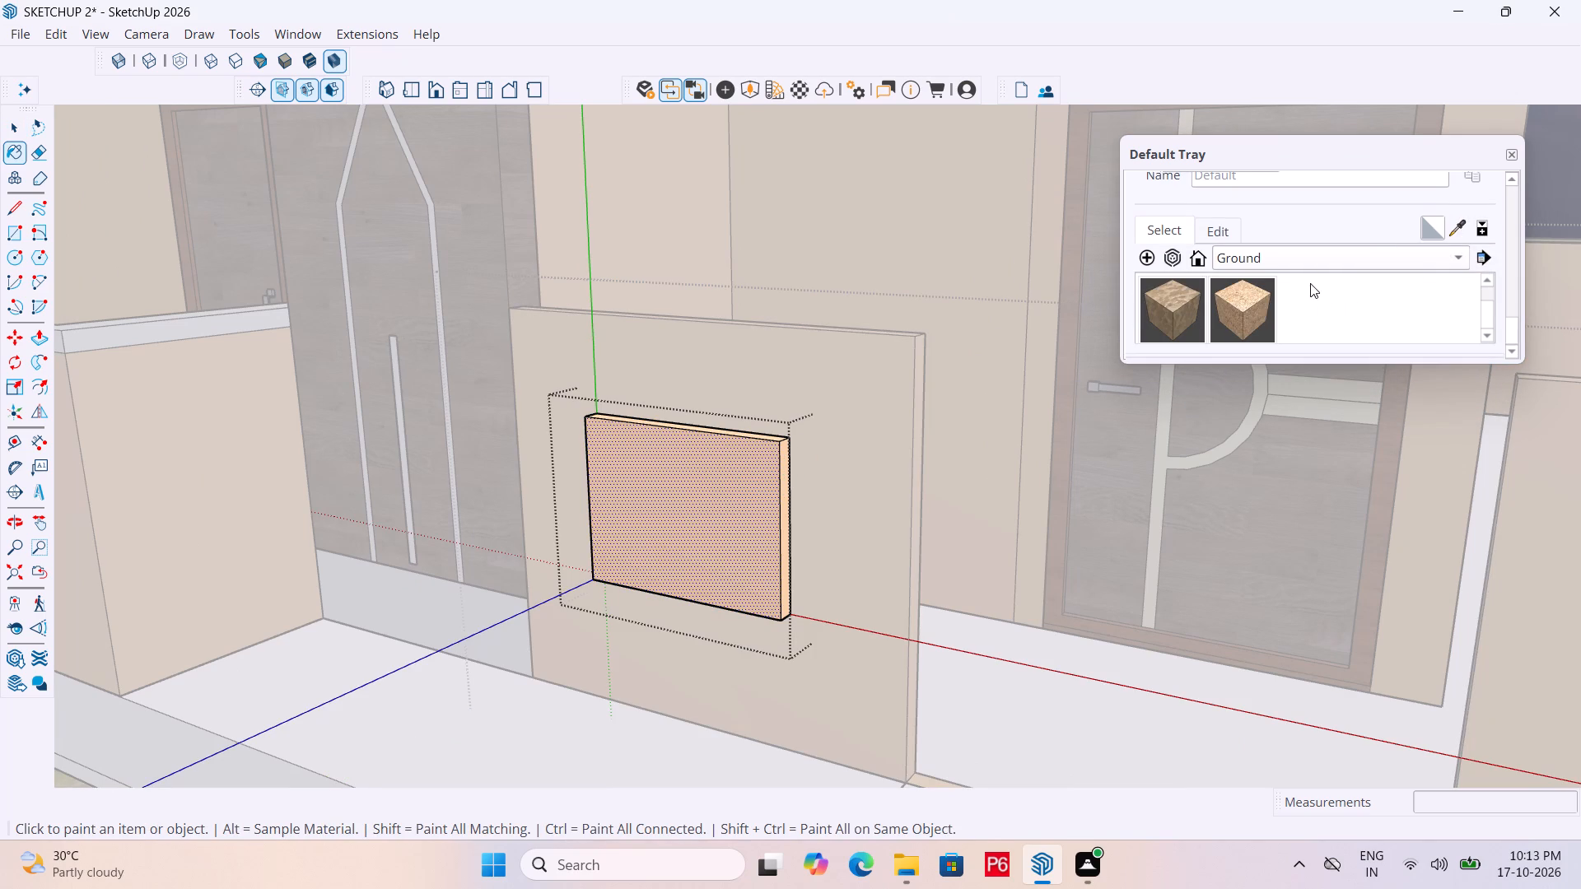
pyautogui.click(1315, 258)
pyautogui.click(1278, 380)
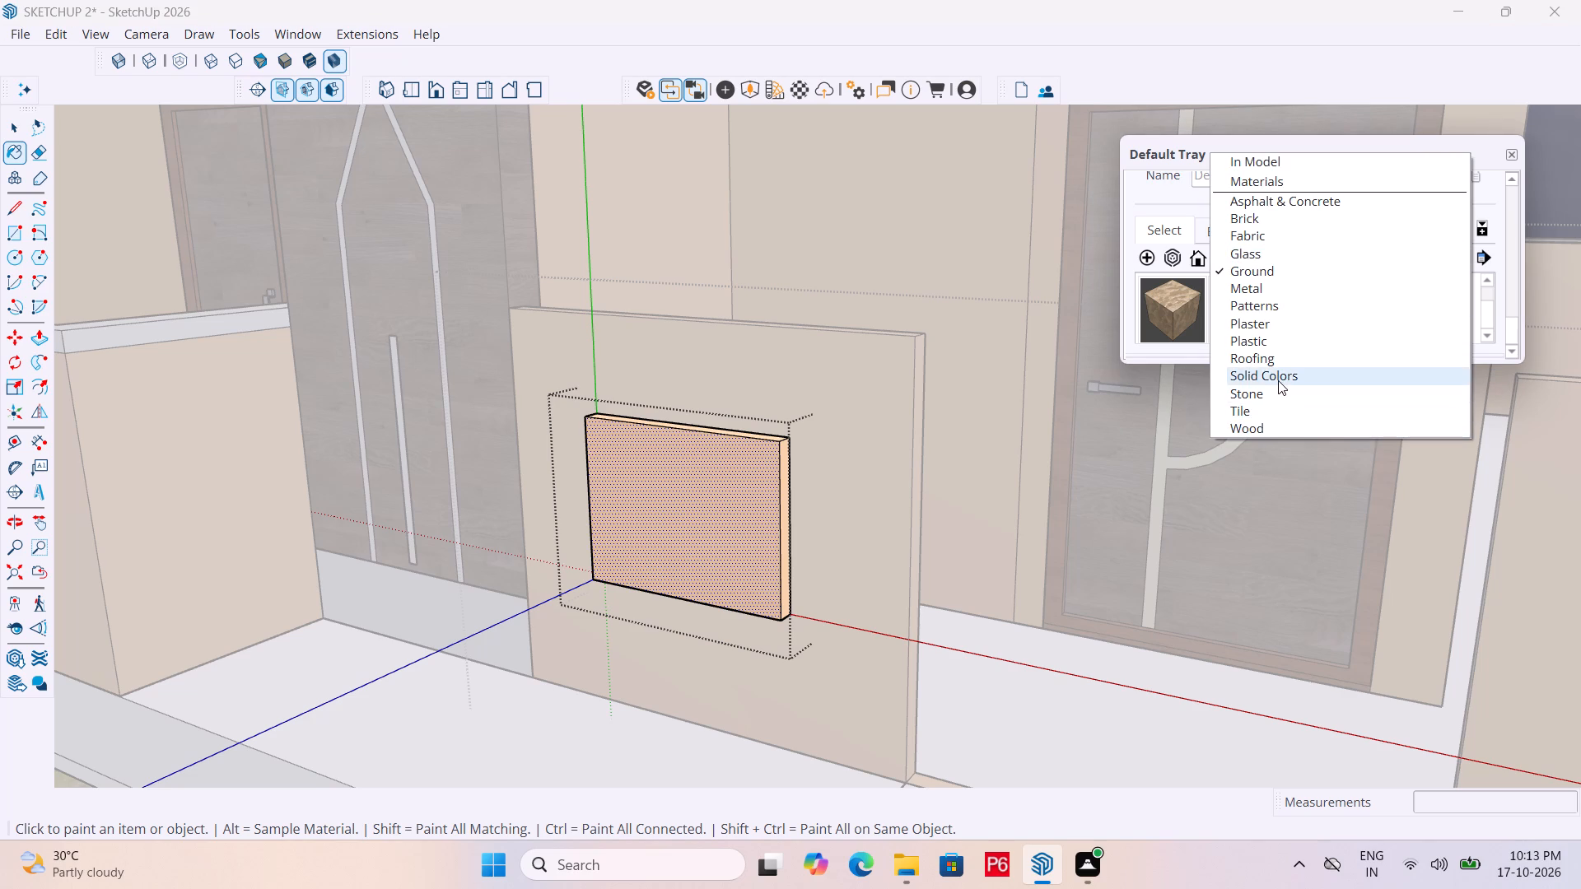
pyautogui.scroll(-6, 1278, 306)
pyautogui.scroll(-20, 1328, 298)
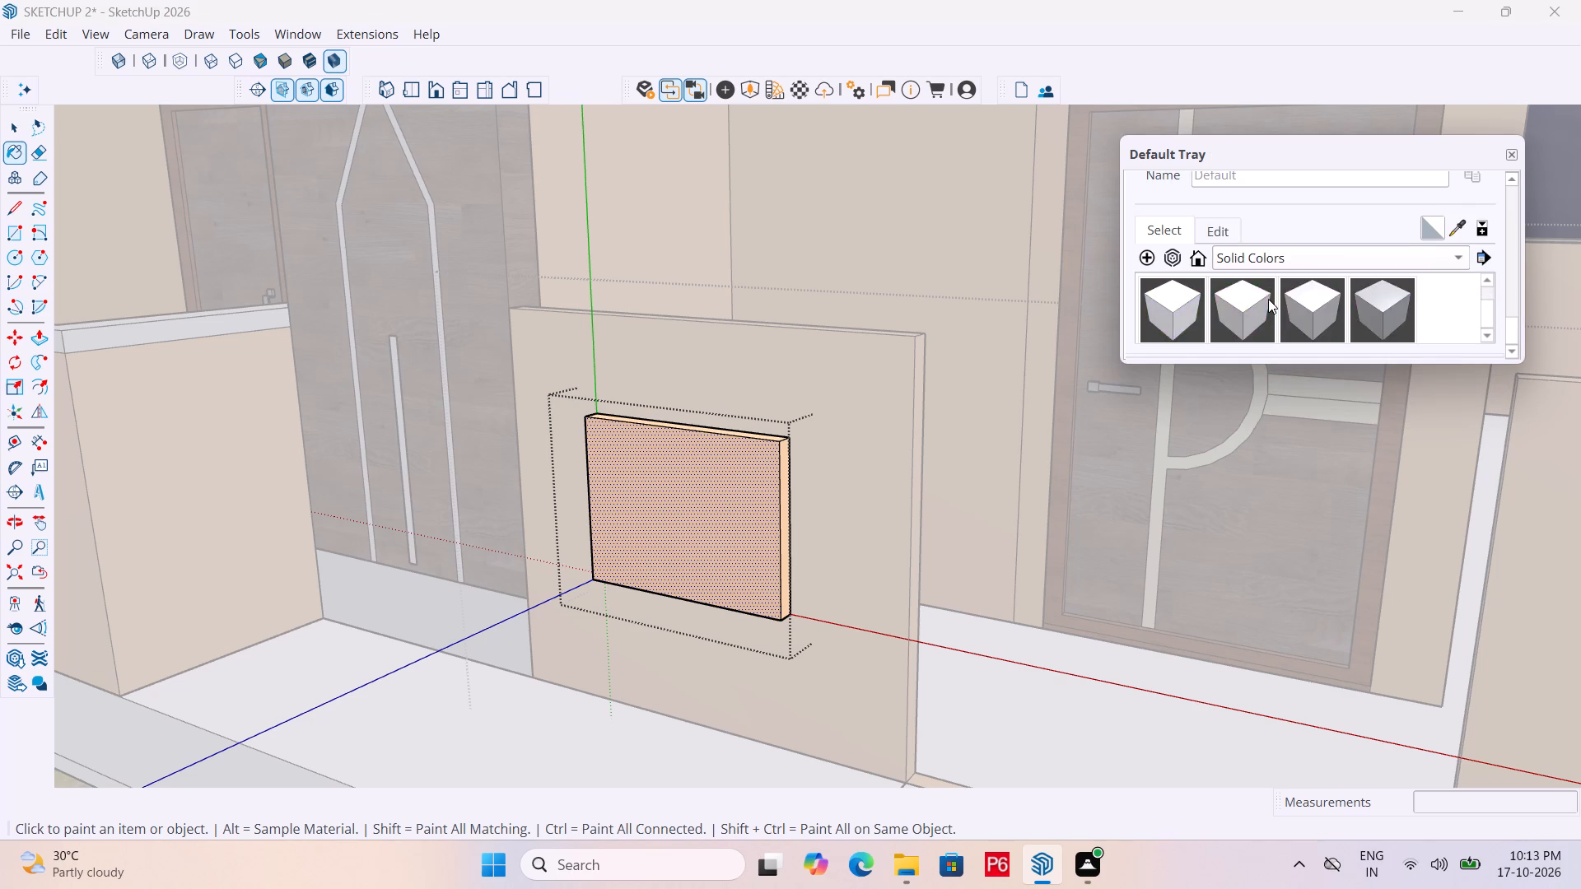
pyautogui.scroll(-6, 1268, 299)
pyautogui.scroll(2, 1270, 300)
pyautogui.click(1192, 304)
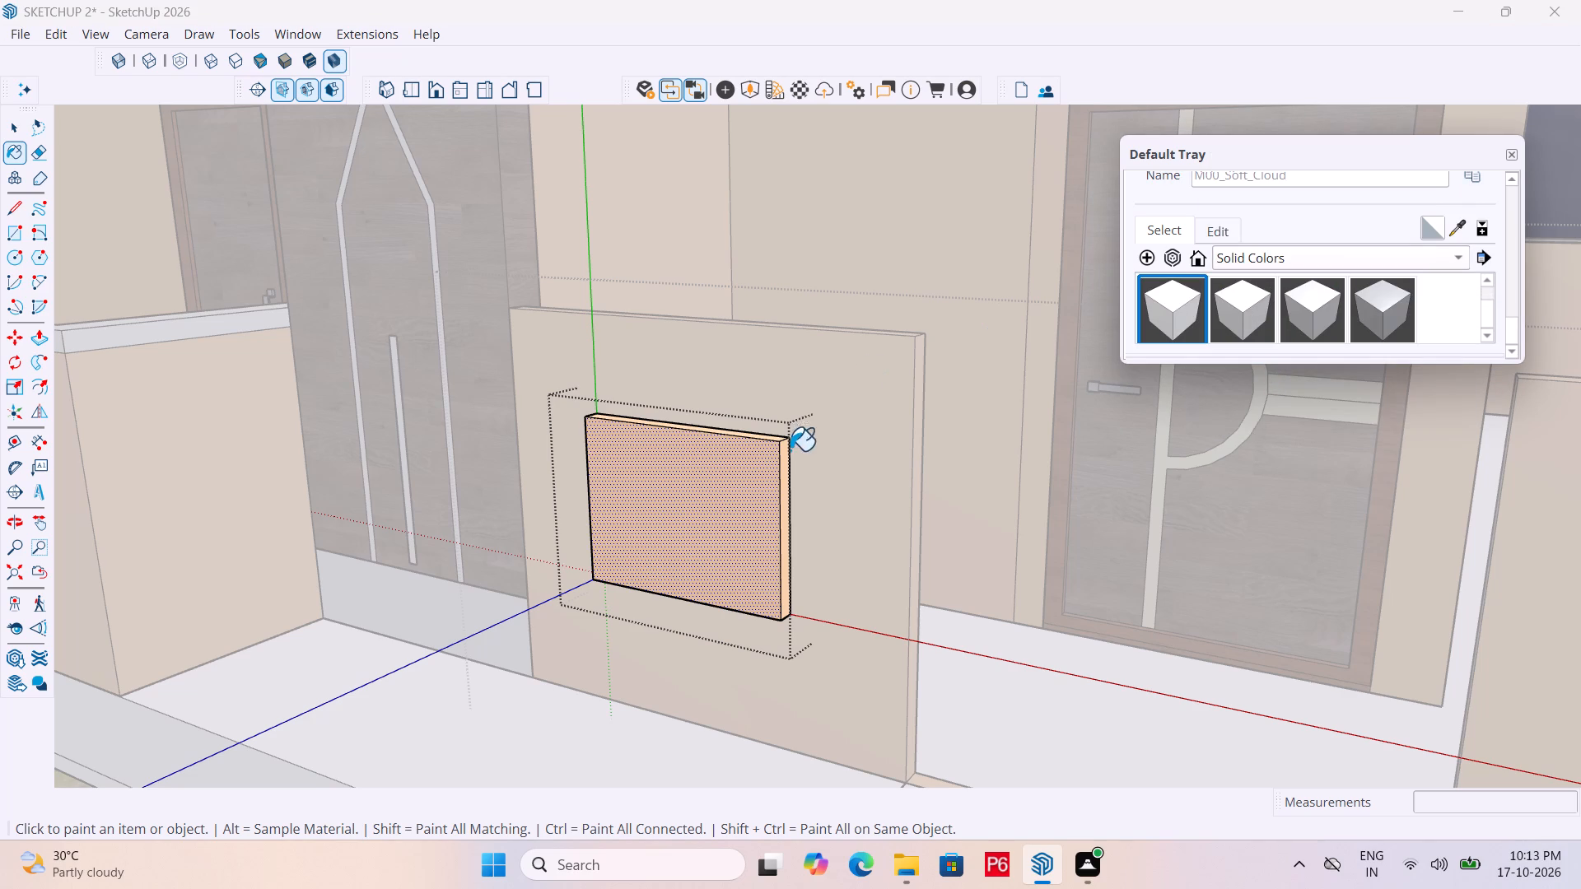
pyautogui.click(749, 484)
# Paint the raised panel's narrow side, top and bottom edge faces with M00_Soft_Cloud.
pyautogui.scroll(11, 767, 472)
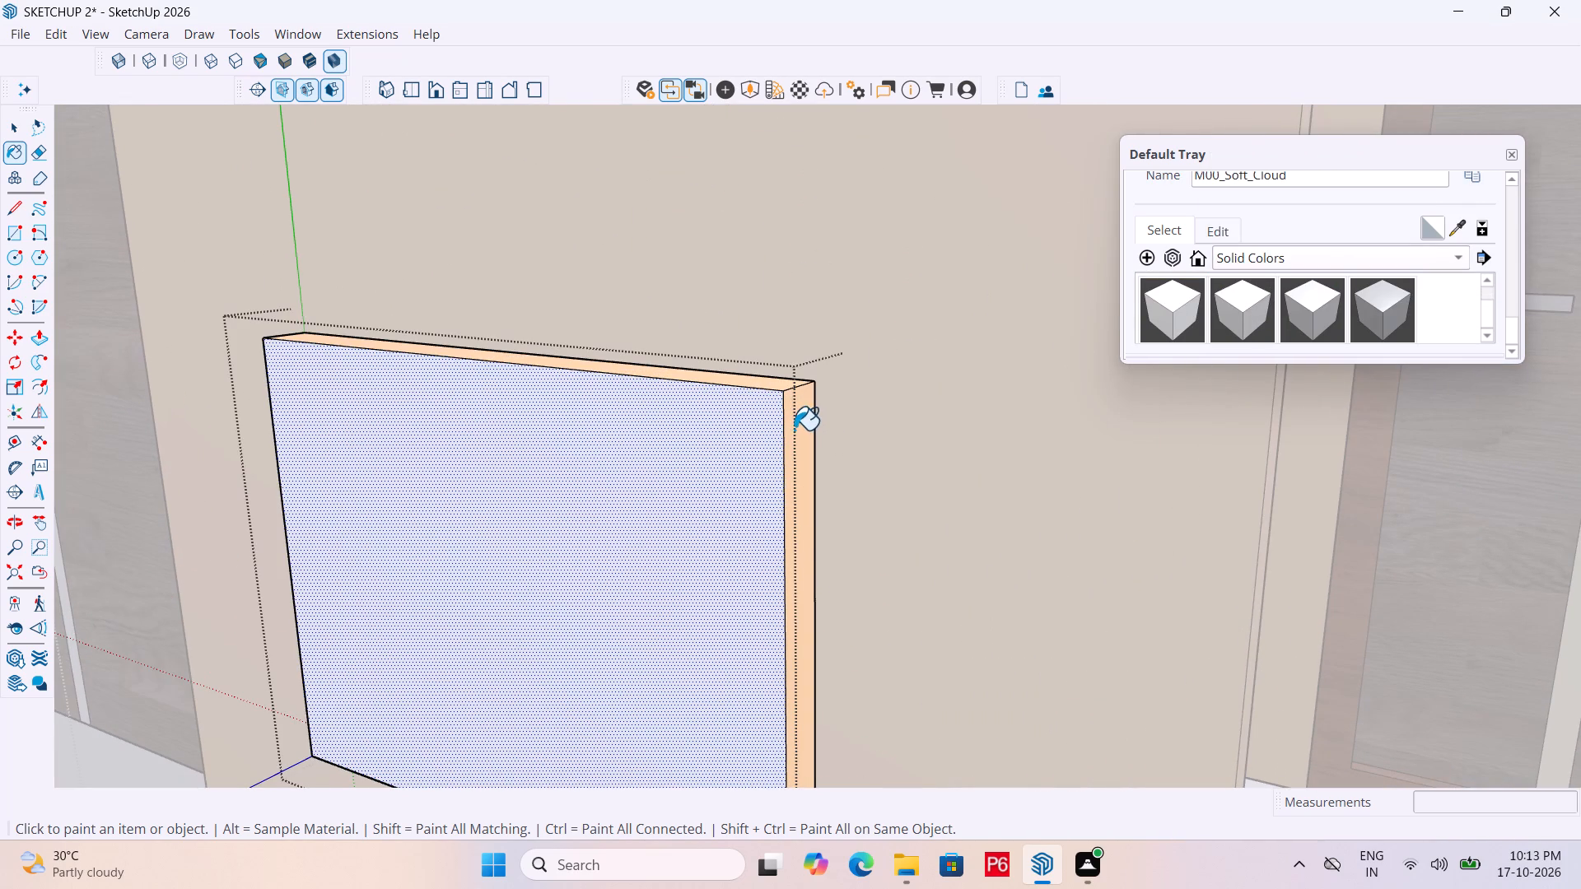
pyautogui.click(796, 427)
pyautogui.click(772, 387)
pyautogui.scroll(-5, 874, 377)
pyautogui.moveTo(650, 440); pyautogui.dragTo(1144, 471, button='middle')
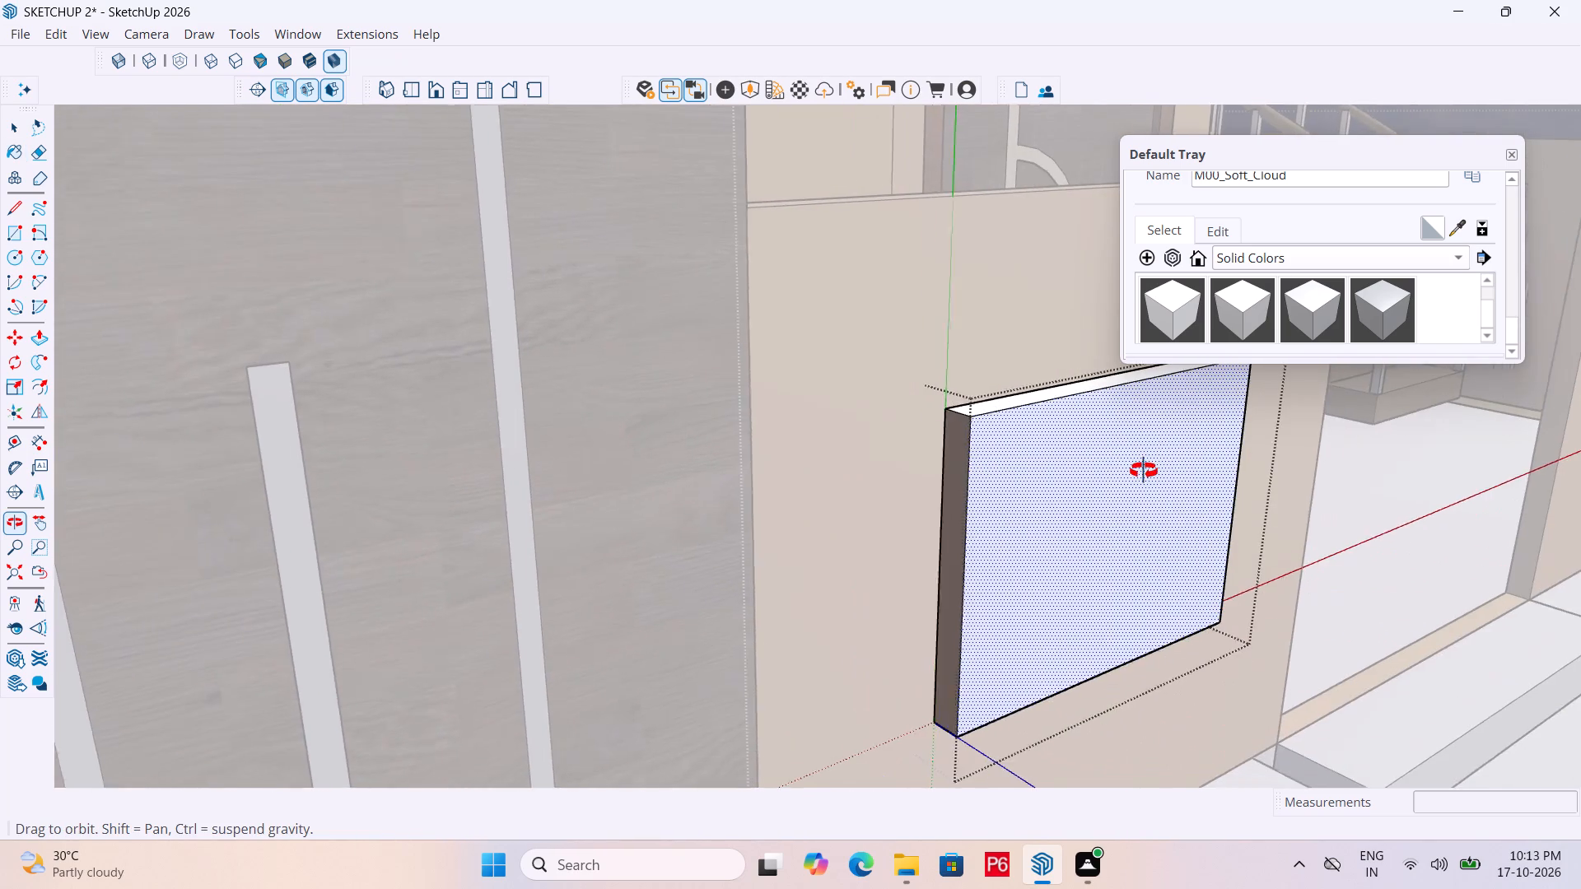
pyautogui.moveTo(1144, 471); pyautogui.dragTo(1136, 471, button='middle')
pyautogui.scroll(1, 959, 486)
pyautogui.click(947, 470)
pyautogui.moveTo(1057, 464); pyautogui.dragTo(571, 183, button='middle')
pyautogui.scroll(-1, 1052, 462)
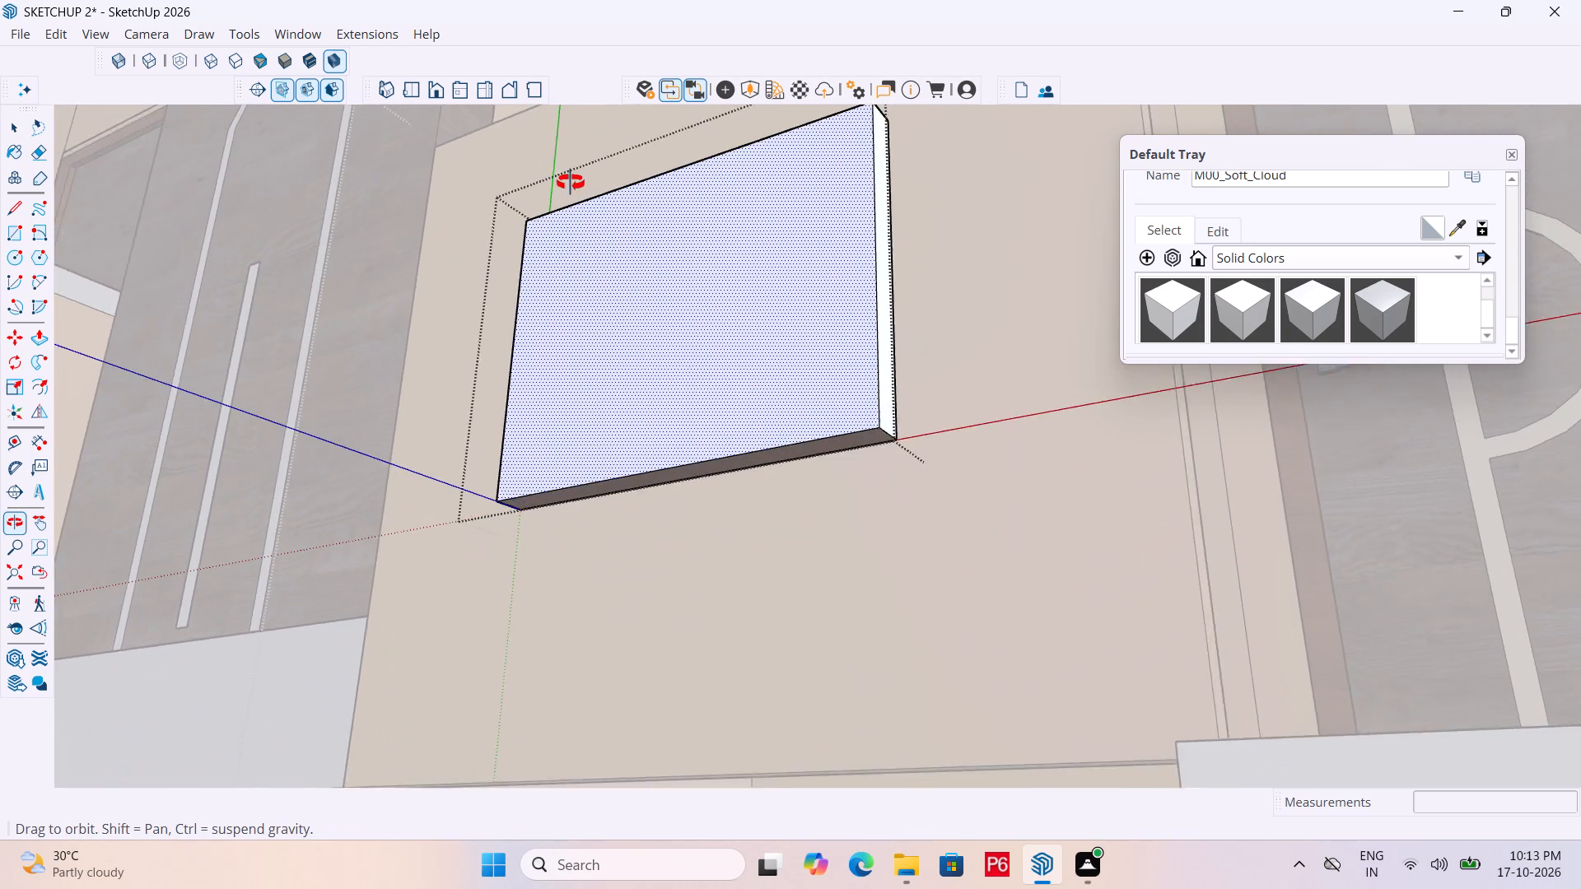
pyautogui.moveTo(571, 183); pyautogui.dragTo(588, 191, button='middle')
pyautogui.scroll(5, 764, 445)
pyautogui.click(964, 447)
# Show the whole house in the standard front view, save the model and finish editing the panel and compound wall groups.
pyautogui.scroll(-4, 732, 483)
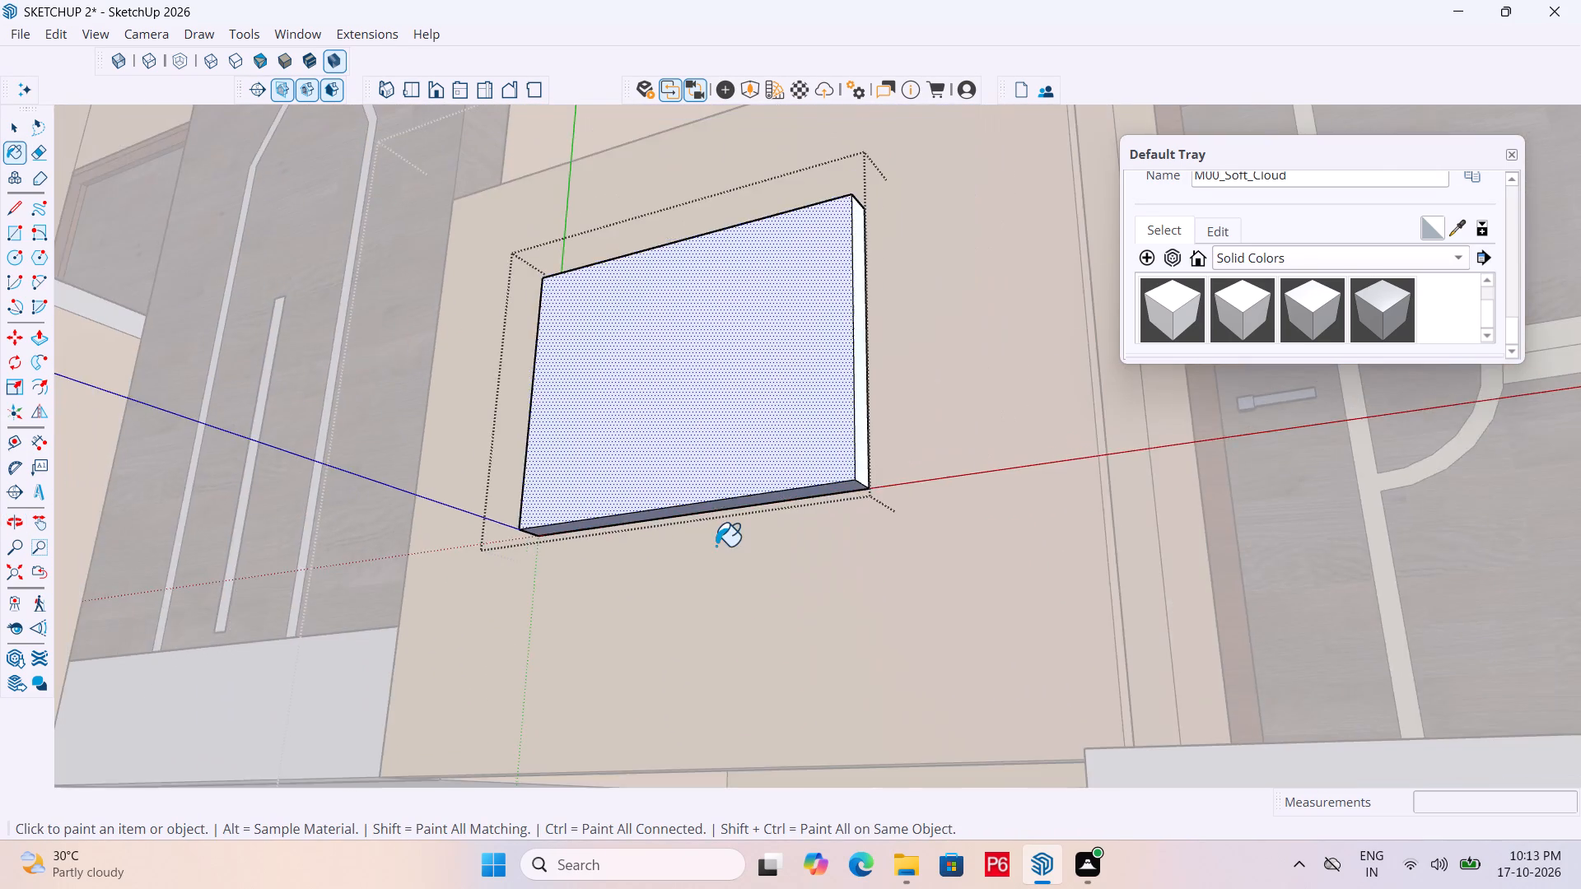
pyautogui.scroll(-16, 716, 546)
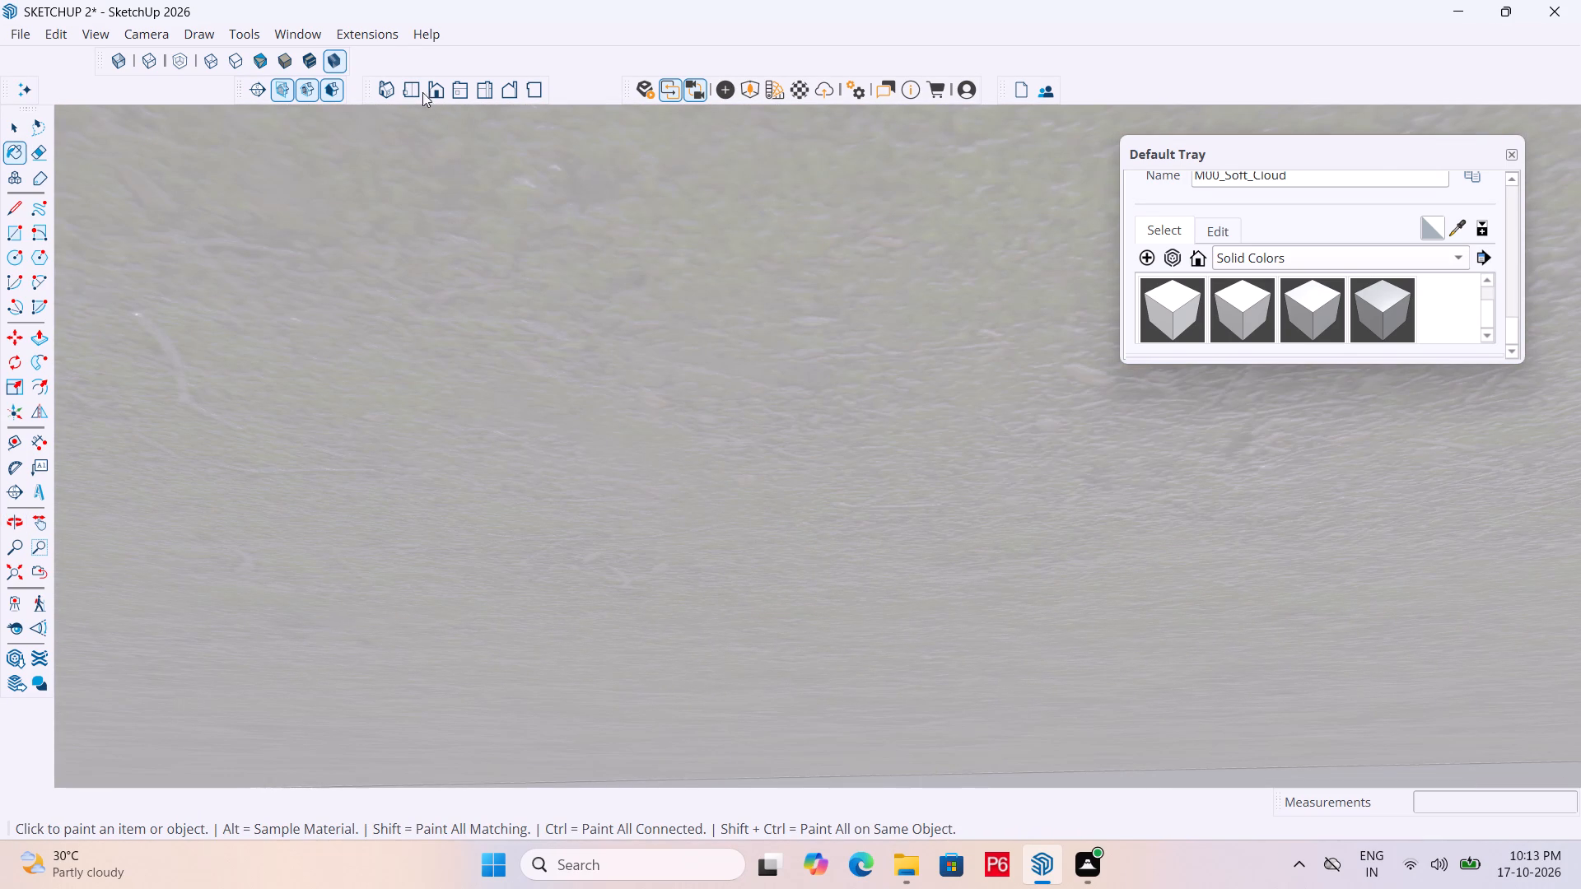
pyautogui.click(436, 90)
pyautogui.click(428, 91)
pyautogui.click(435, 90)
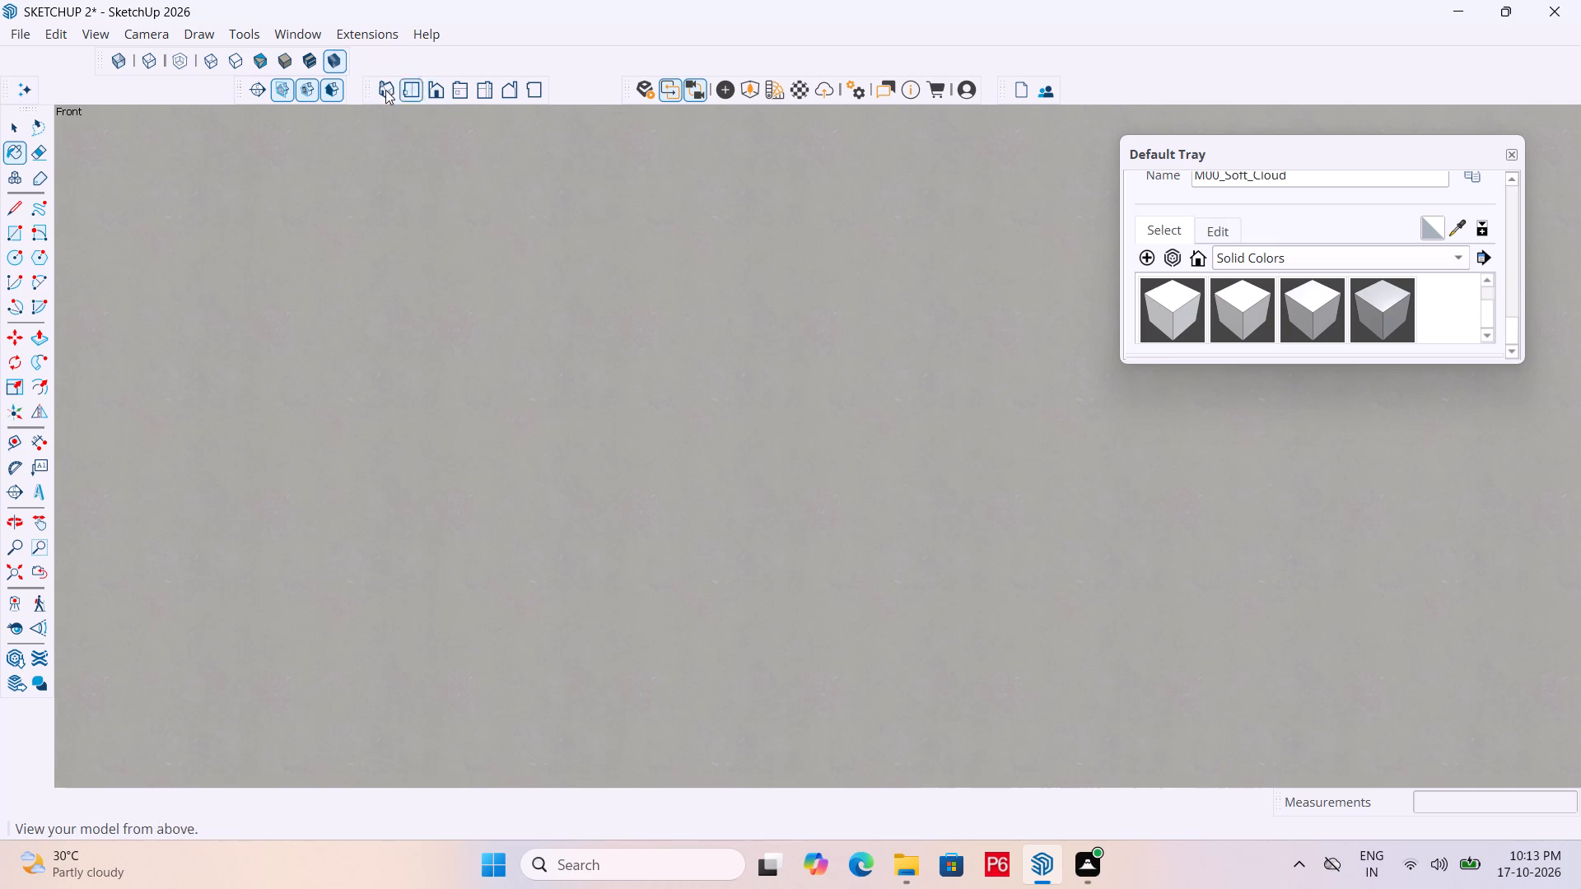
pyautogui.click(383, 89)
pyautogui.click(403, 93)
pyautogui.scroll(-6, 485, 414)
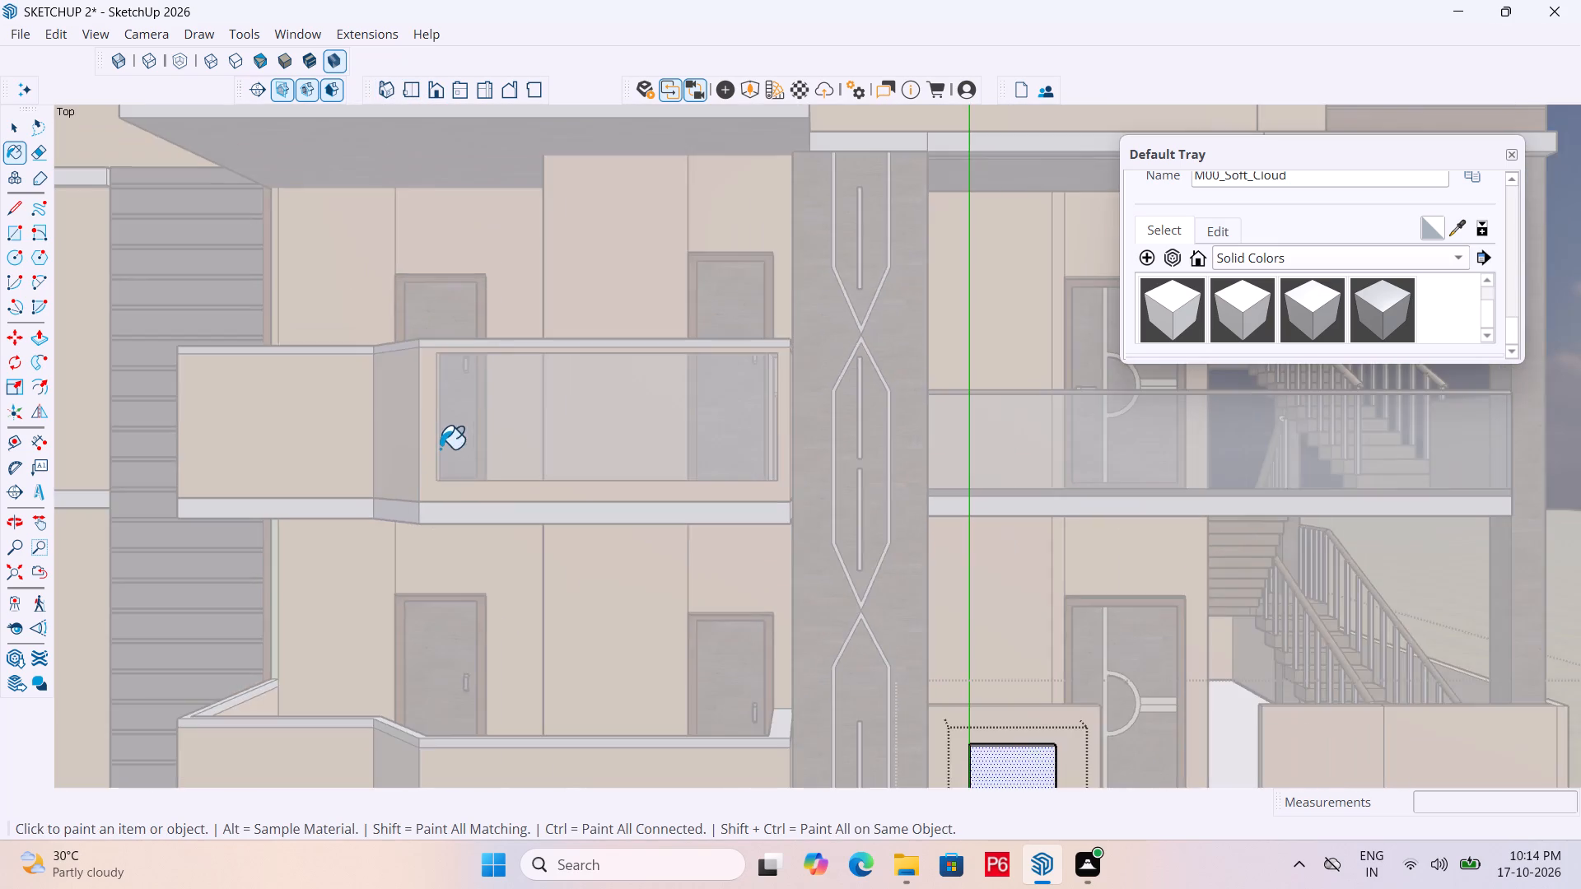
pyautogui.scroll(-6, 459, 447)
pyautogui.hotkey('ctrl', 's')
pyautogui.hotkey('ctrl', 's')
pyautogui.hotkey('ctrl', 's')
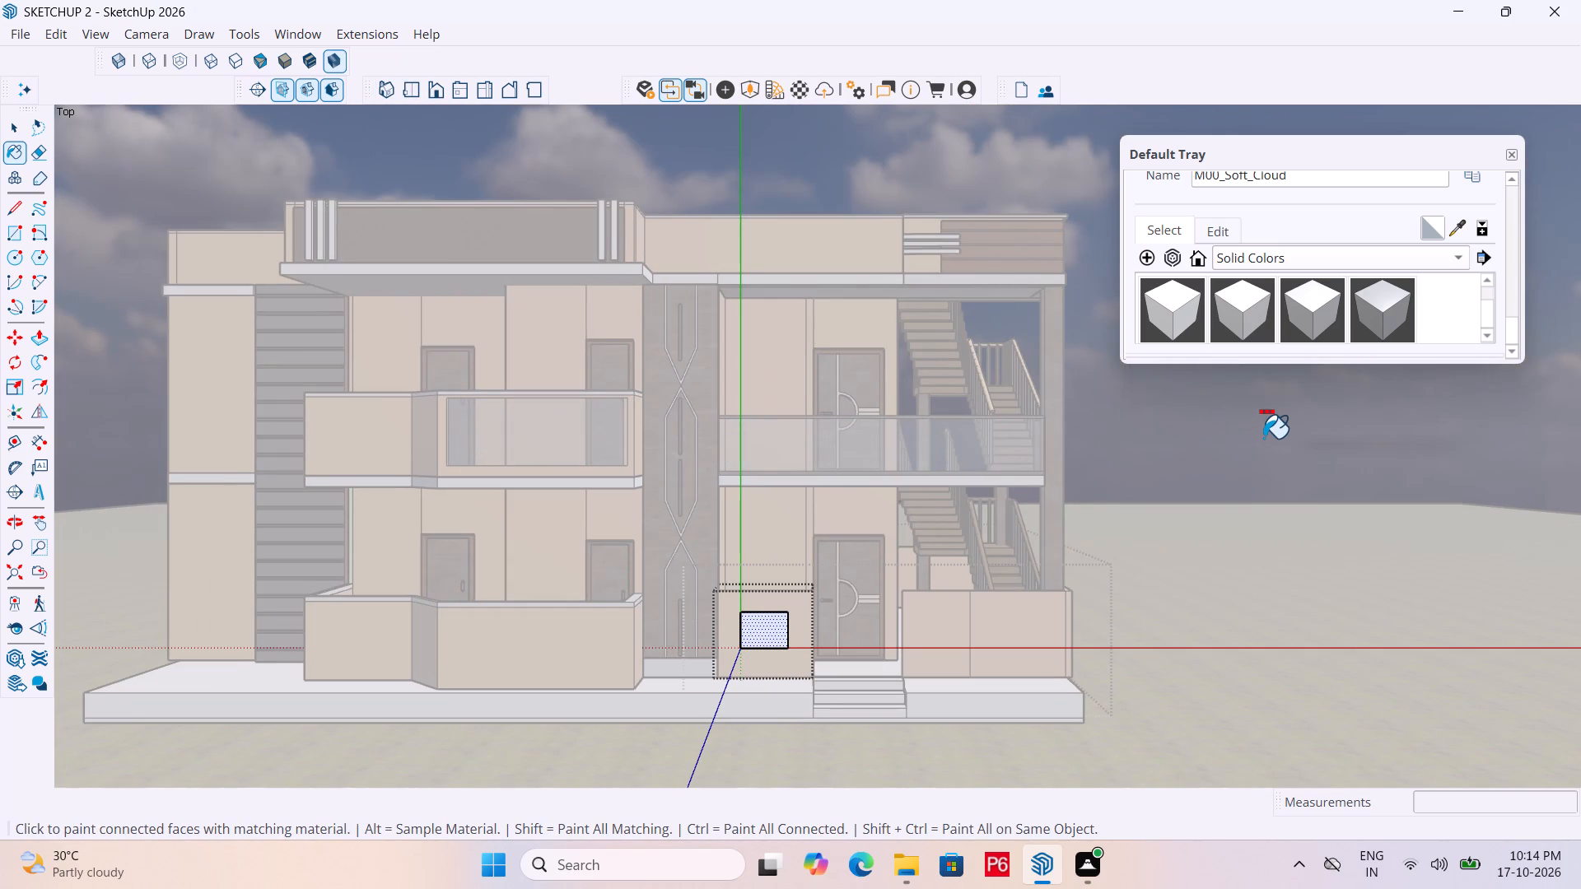
pyautogui.press('space')
pyautogui.tripleClick(1247, 424)
pyautogui.doubleClick(1247, 424)
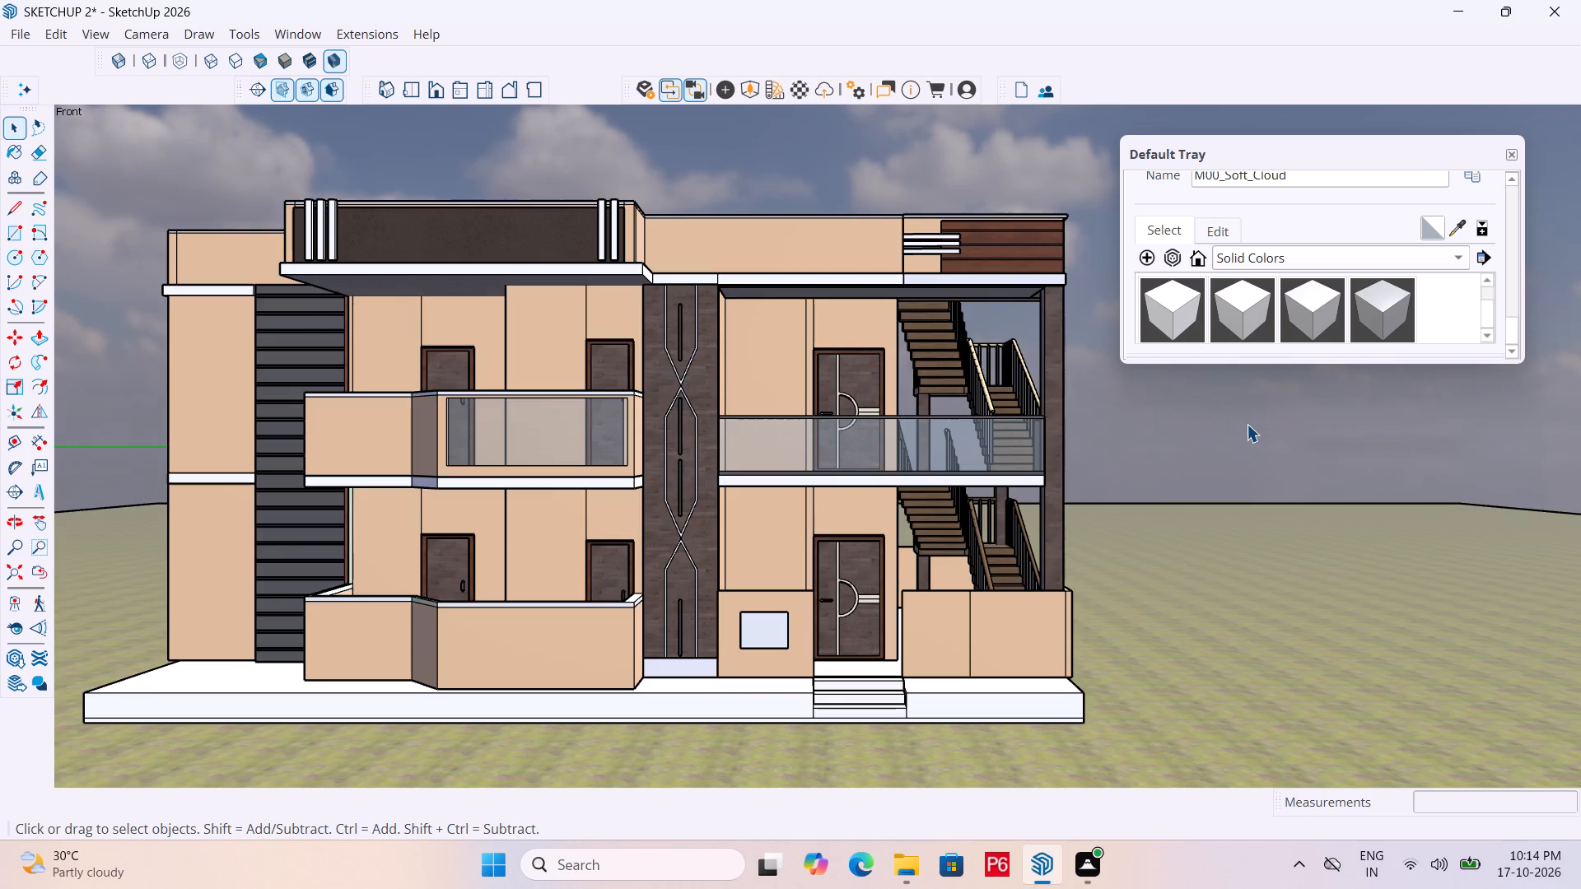
# Draw a narrow vertical rectangle about 2 5/8" by 3' 3/8" on the compound wall's front, between the white raised panel and the entrance.
pyautogui.moveTo(1203, 481); pyautogui.dragTo(1009, 558, button='middle')
pyautogui.scroll(2, 574, 700)
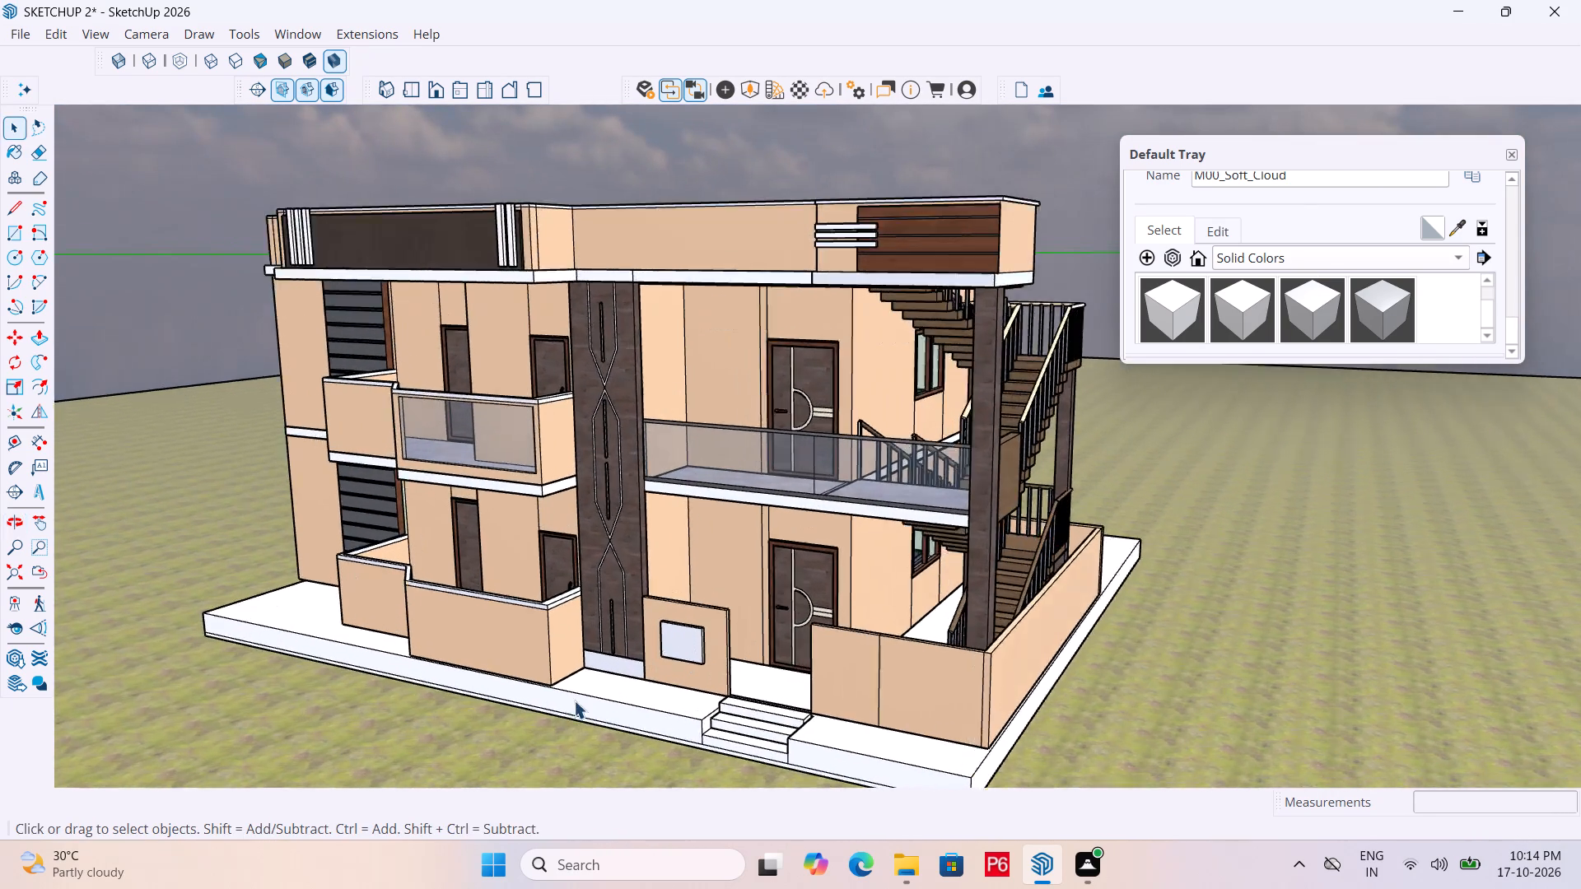
pyautogui.scroll(3, 574, 700)
pyautogui.scroll(7, 760, 632)
pyautogui.moveTo(728, 633); pyautogui.dragTo(659, 633, button='middle')
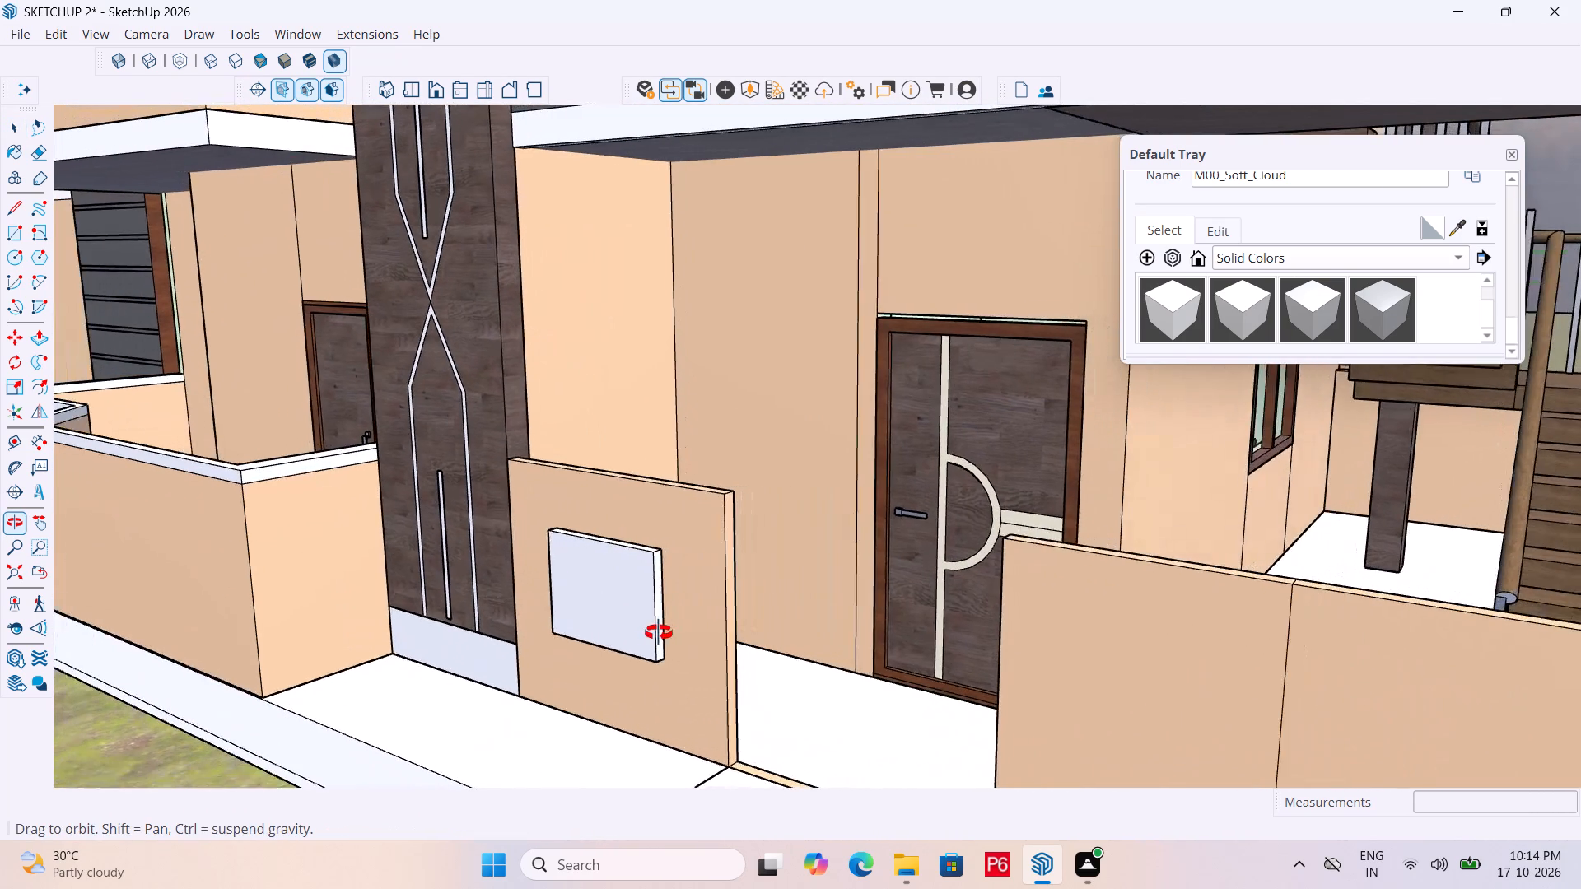
pyautogui.moveTo(659, 633); pyautogui.dragTo(711, 636, button='middle')
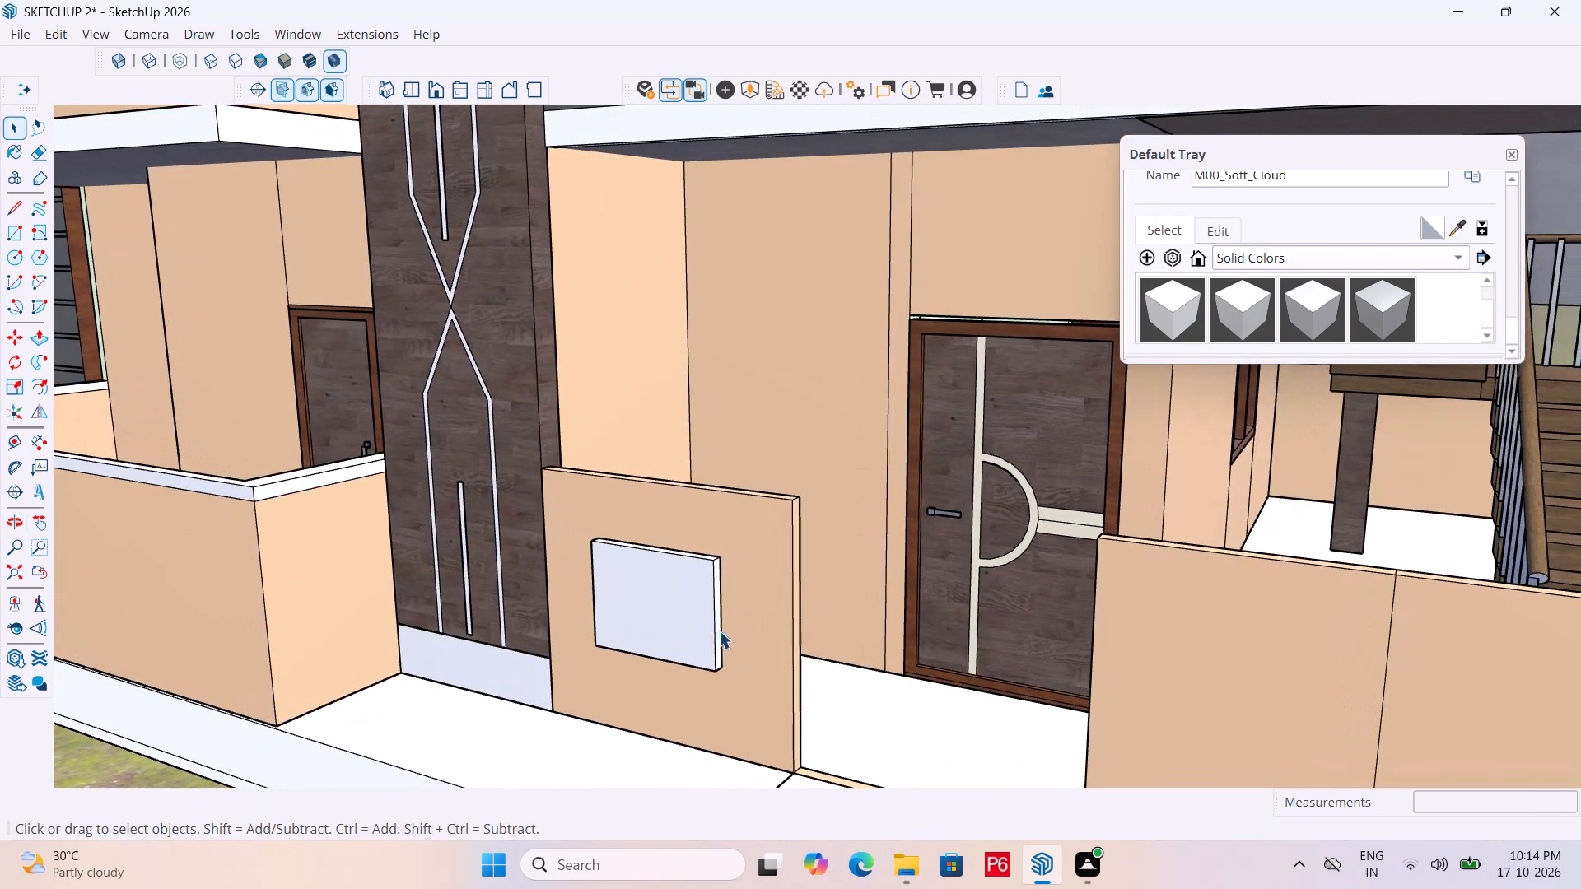
pyautogui.scroll(4, 725, 621)
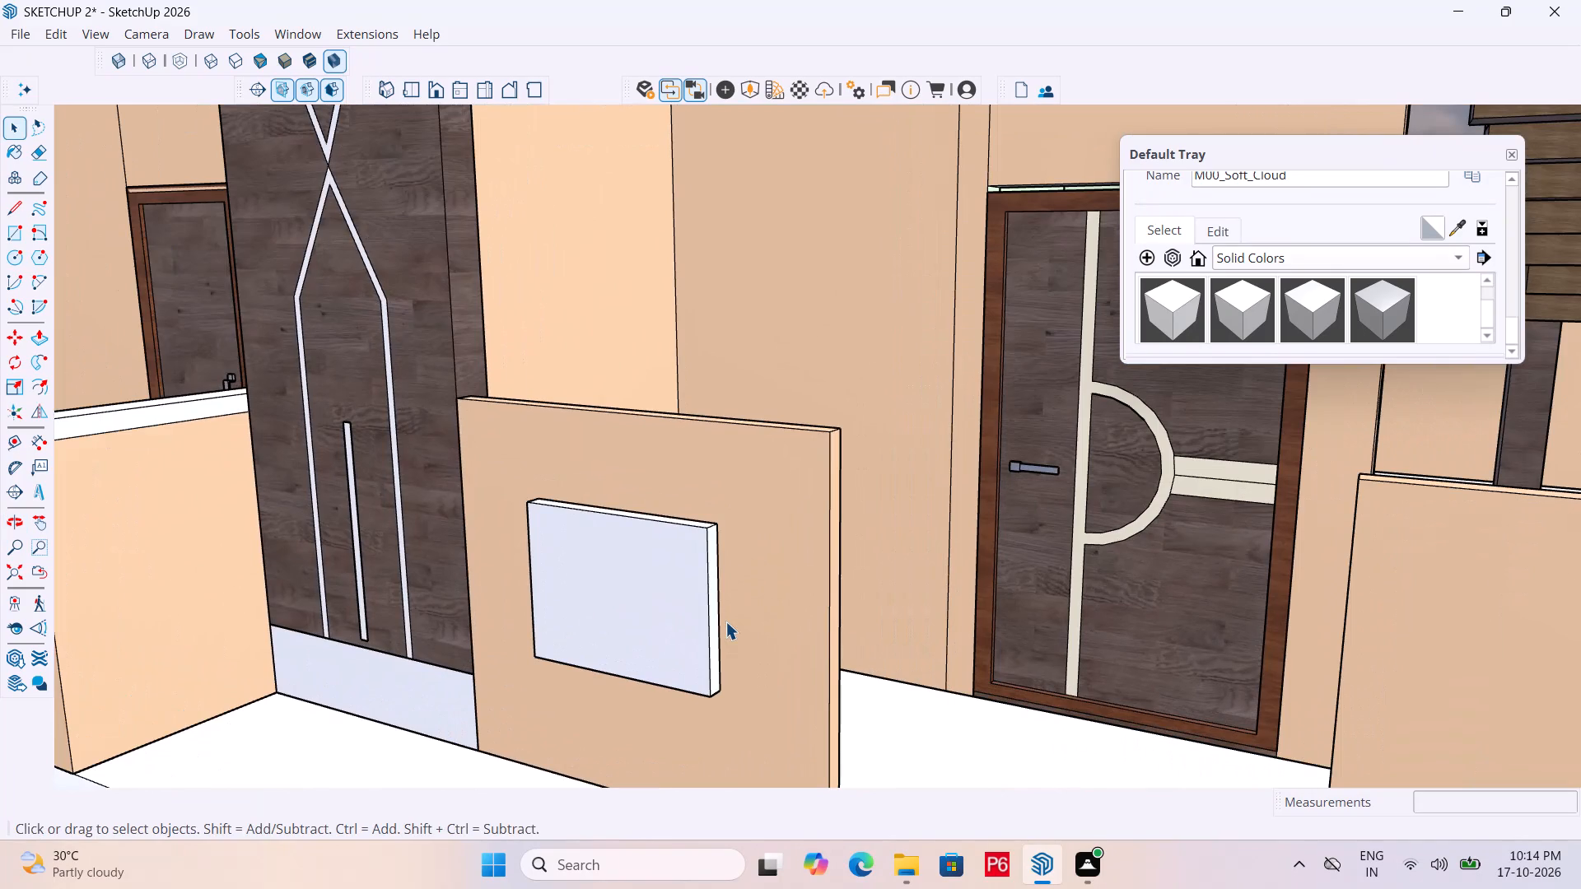
pyautogui.press('r')
pyautogui.click(741, 426)
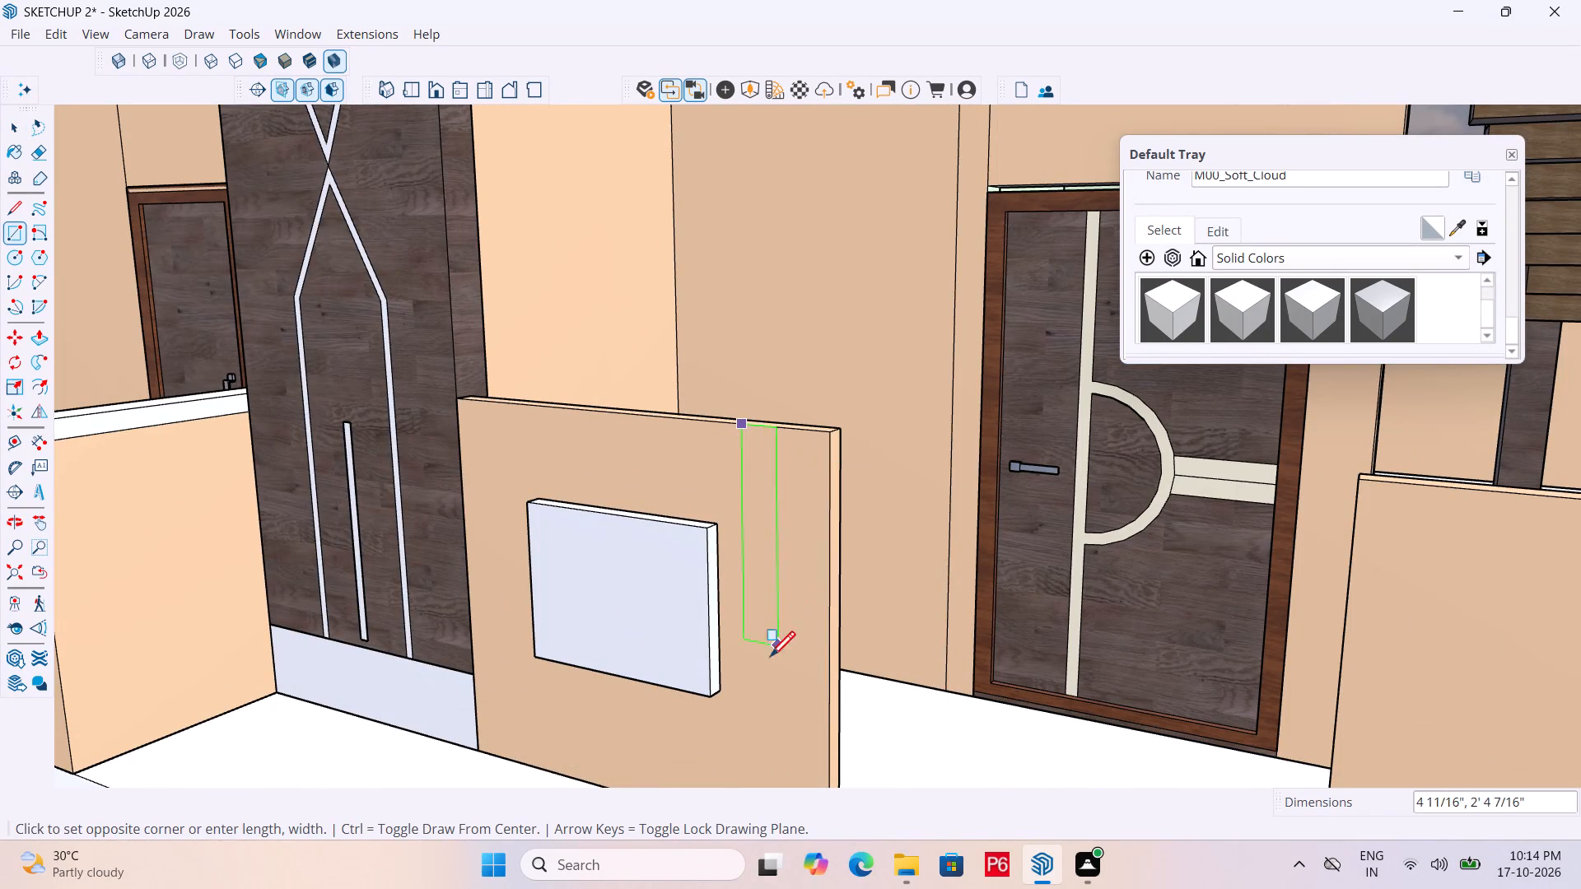
pyautogui.click(764, 707)
# Select the narrow rectangle's face with its edges and make it a group.
pyautogui.press('space')
pyautogui.click(751, 614)
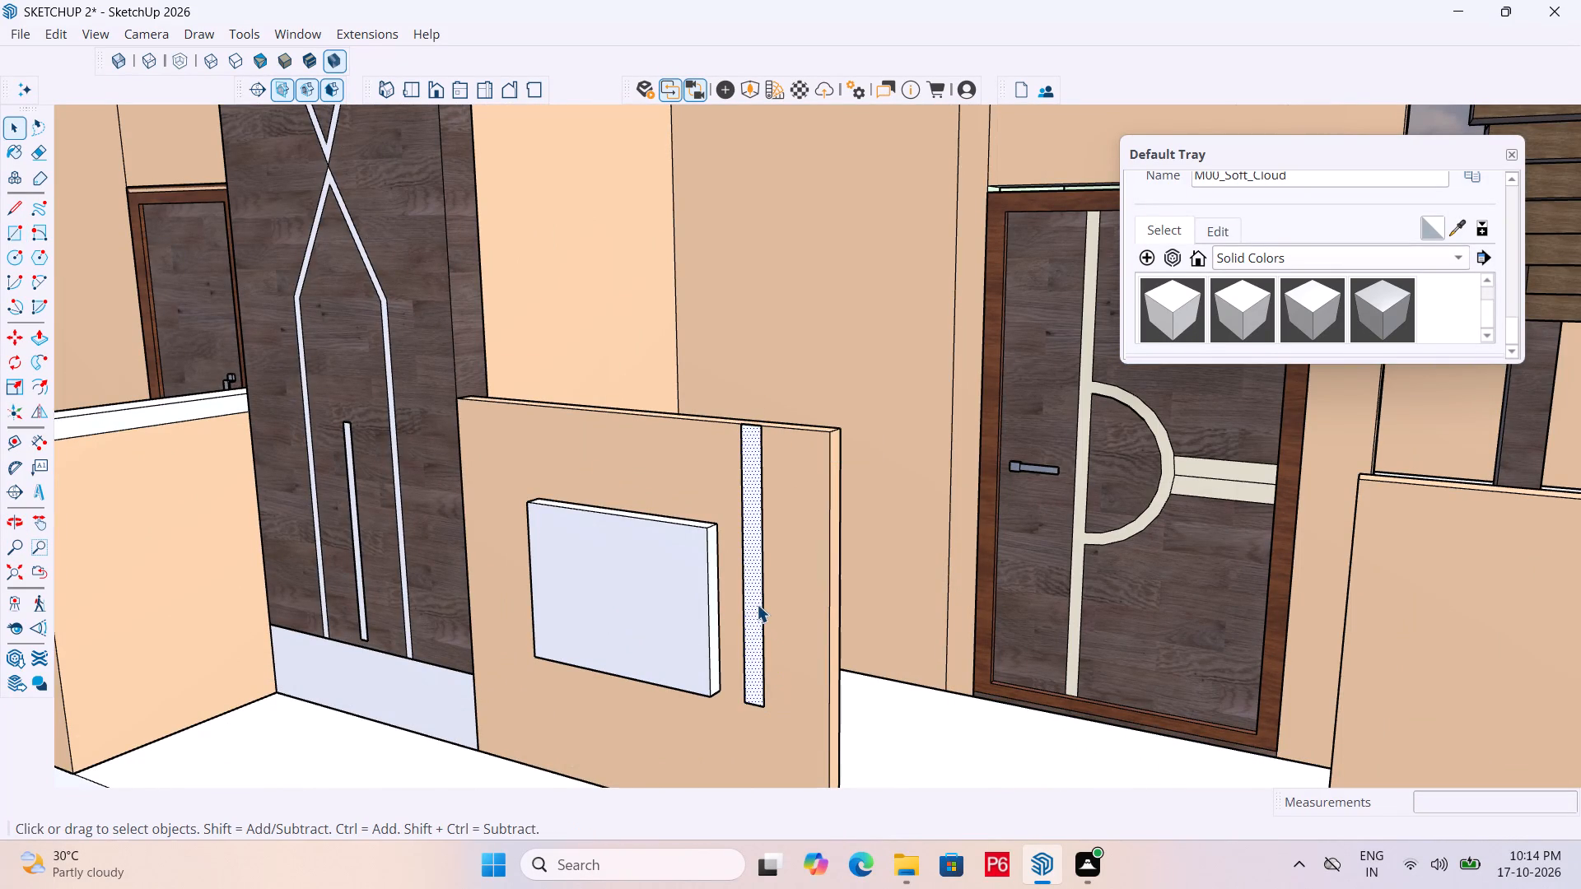
pyautogui.doubleClick(757, 604)
pyautogui.rightClick(757, 598)
pyautogui.click(875, 430)
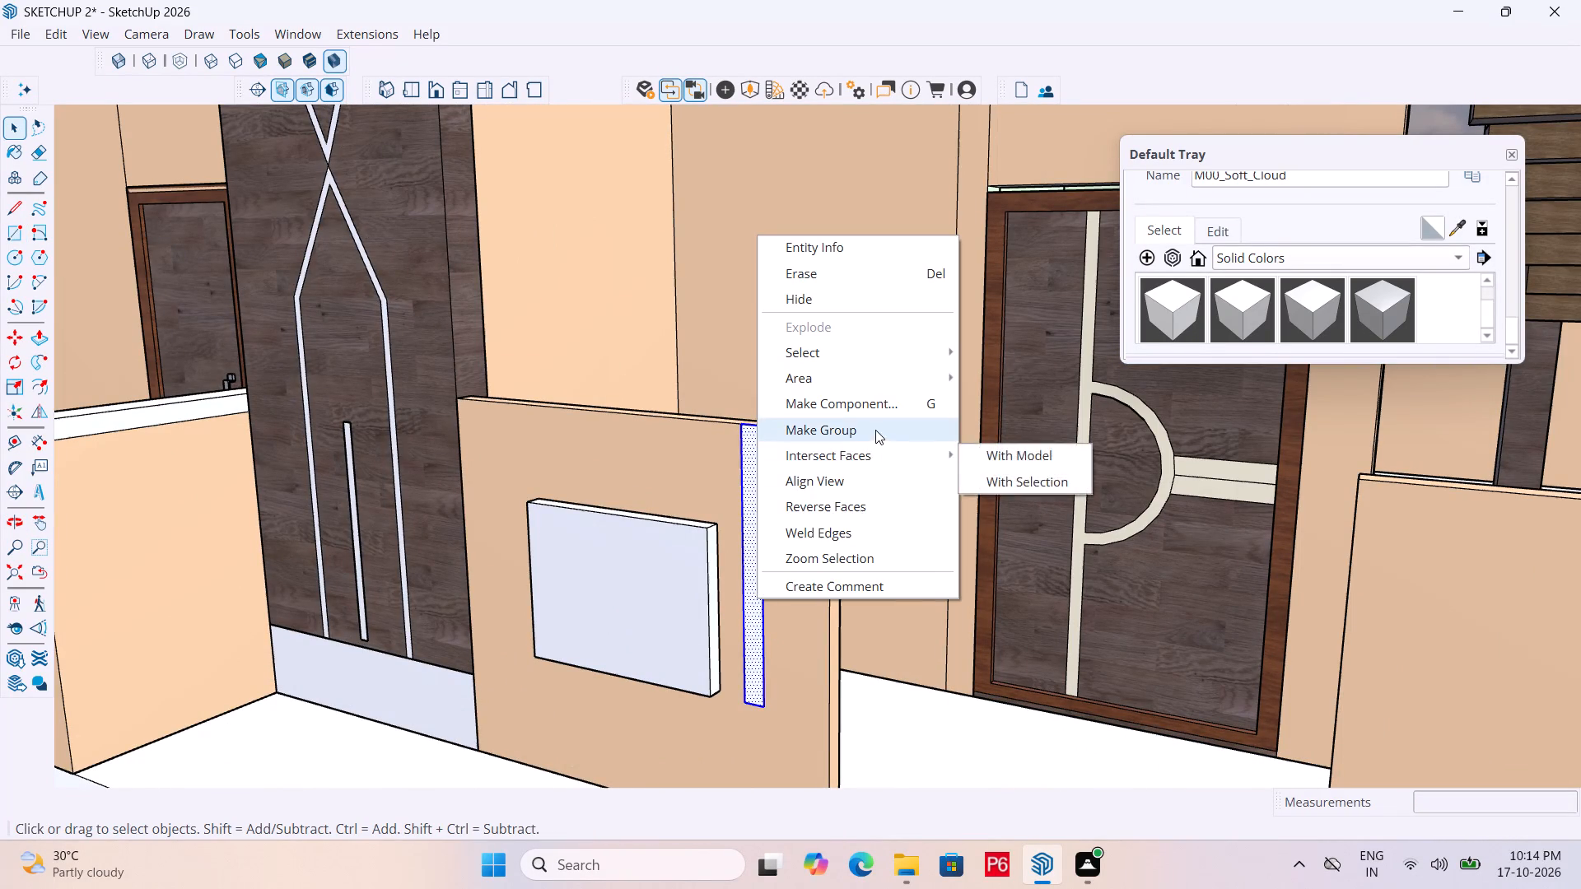
pyautogui.press('space')
# Open the narrow strip's group, extrude its face outward about 2 5/16" and finish editing the group.
pyautogui.click(746, 503)
pyautogui.click(749, 500)
pyautogui.doubleClick(750, 498)
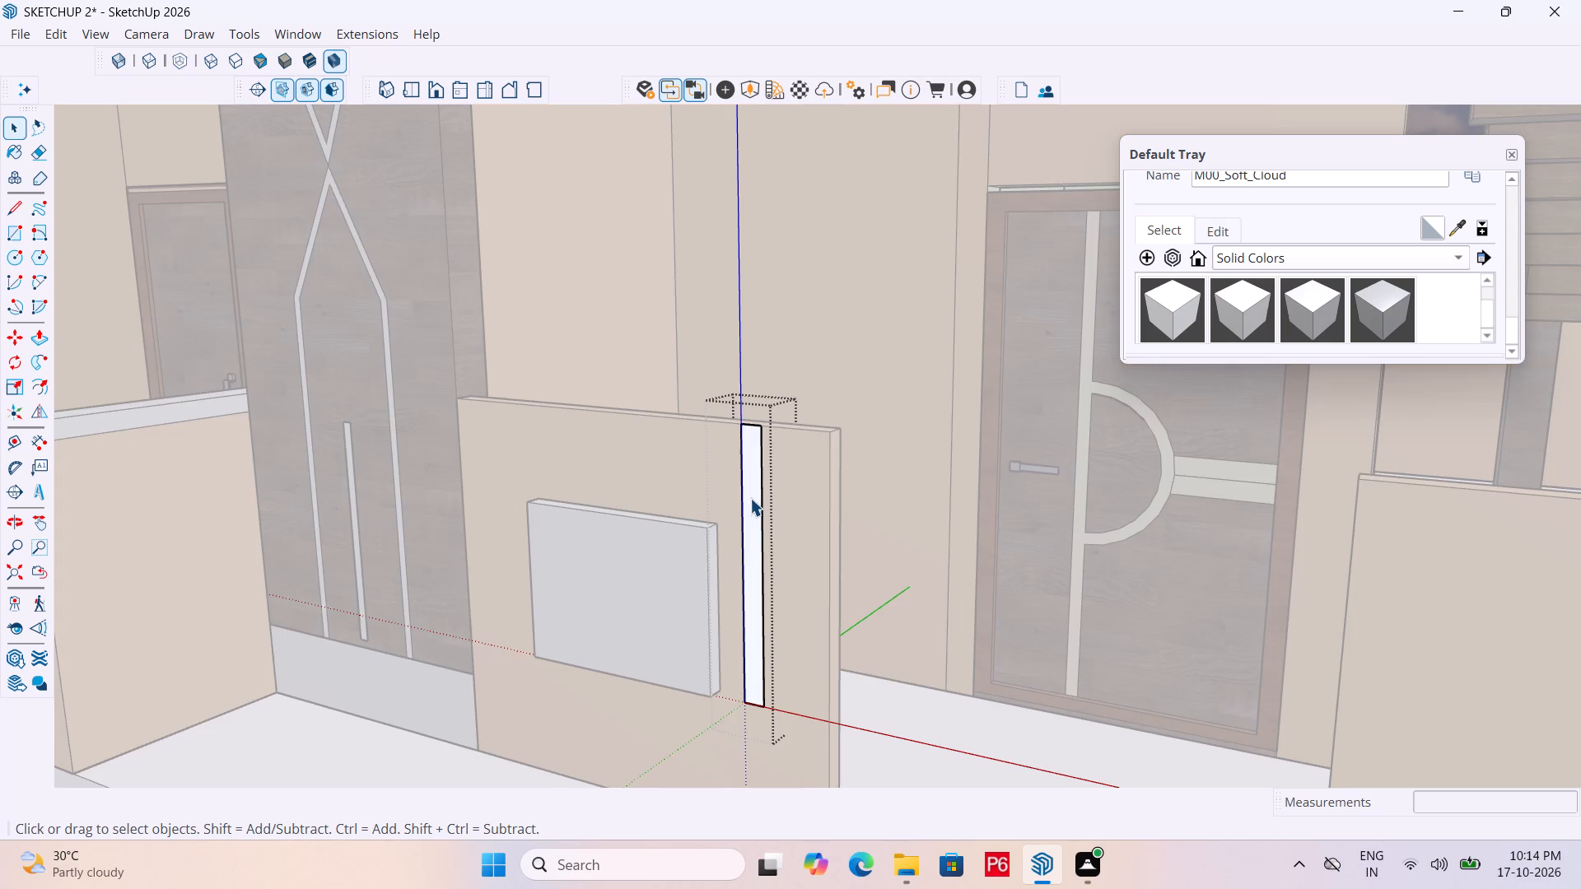
pyautogui.press('p')
pyautogui.click(750, 498)
pyautogui.click(693, 584)
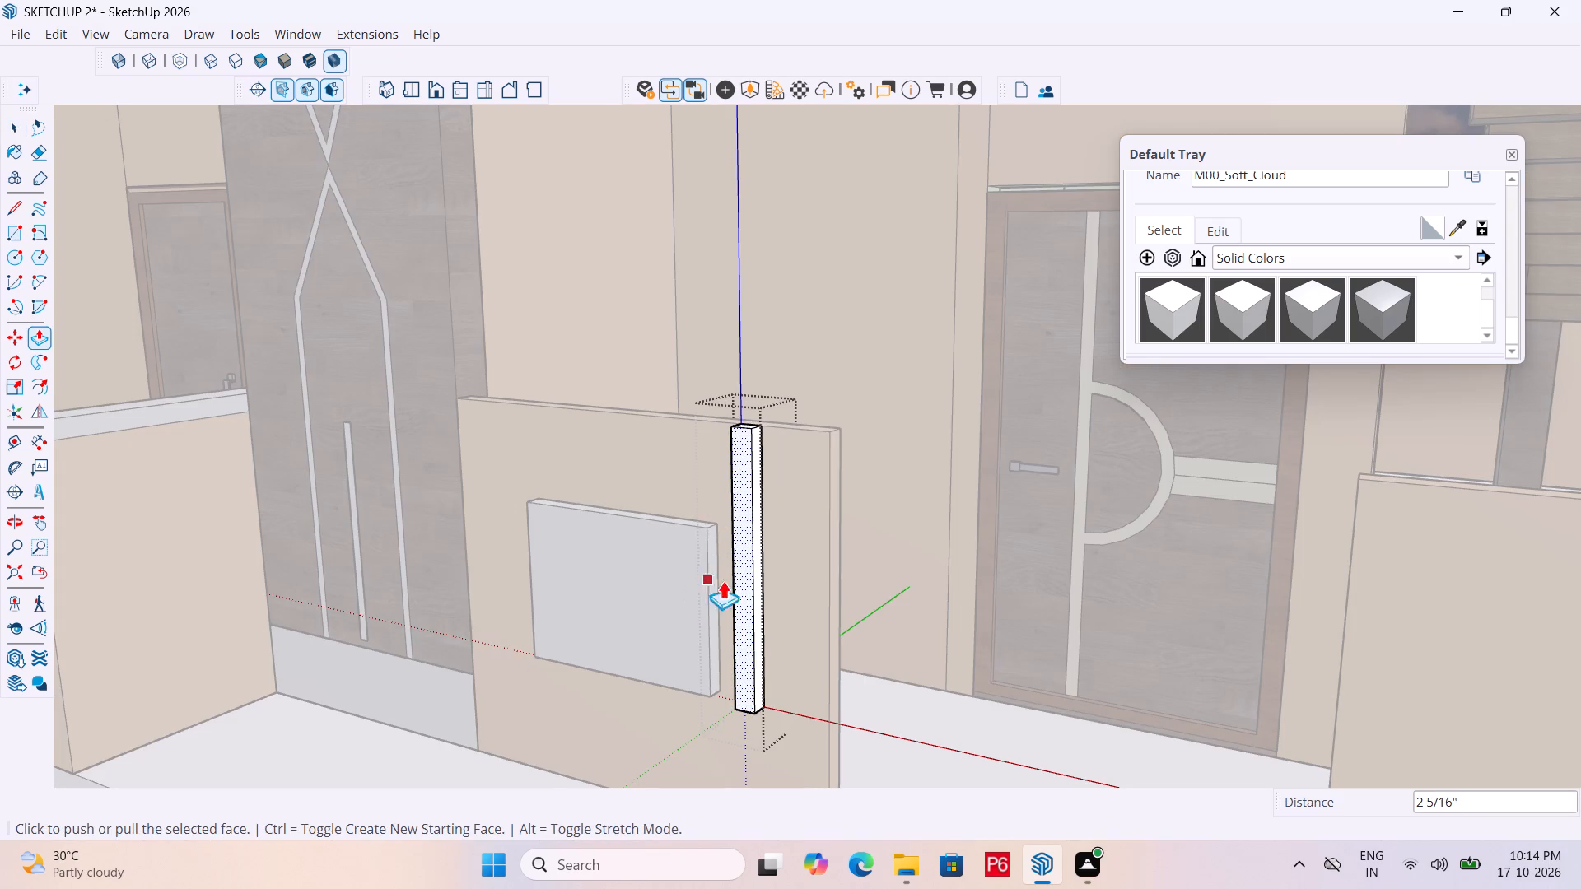
pyautogui.press('space')
pyautogui.scroll(-11, 735, 437)
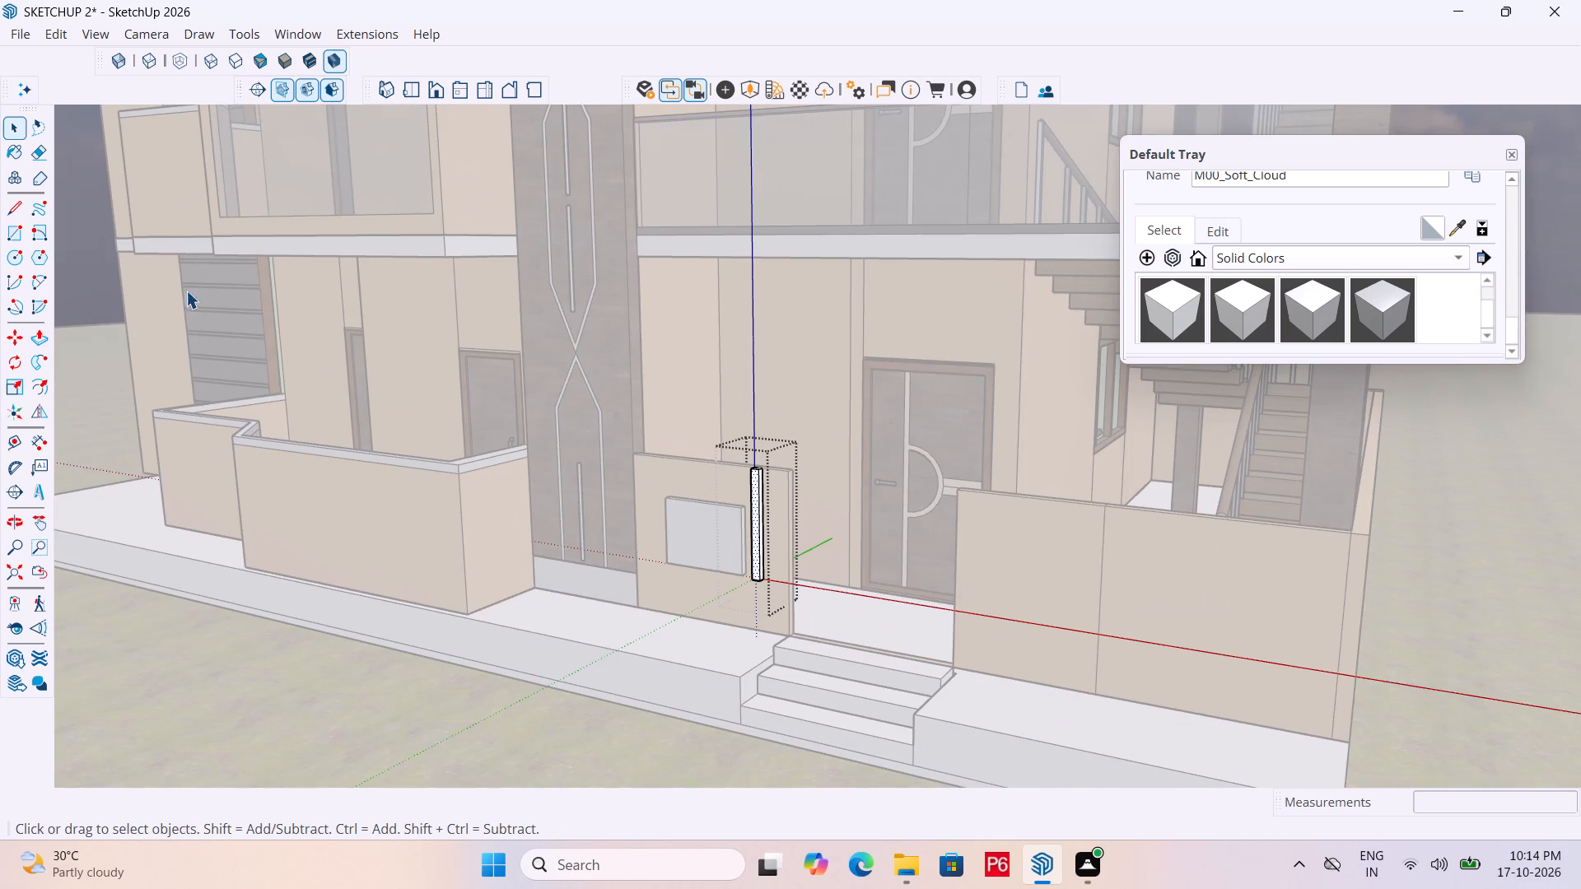
pyautogui.doubleClick(127, 257)
# Copy the vertical strip about 7 5/16" along the wall toward the entrance and clear the selection.
pyautogui.scroll(5, 609, 502)
pyautogui.scroll(6, 912, 540)
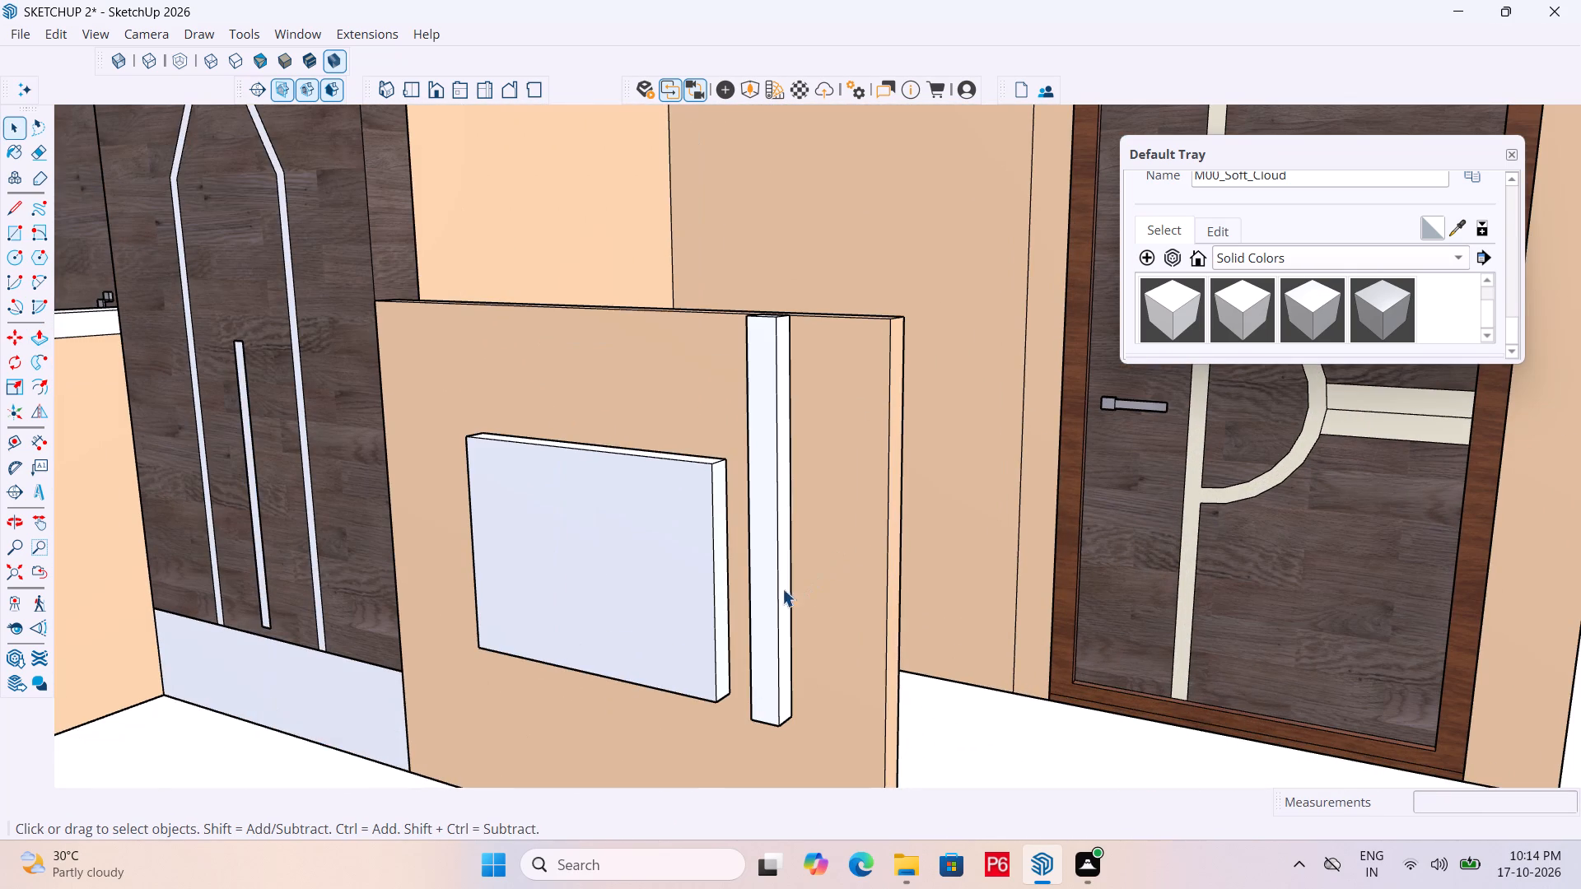
pyautogui.click(771, 599)
pyautogui.moveTo(878, 625); pyautogui.dragTo(767, 624, button='middle')
pyautogui.scroll(-4, 598, 547)
pyautogui.scroll(4, 714, 679)
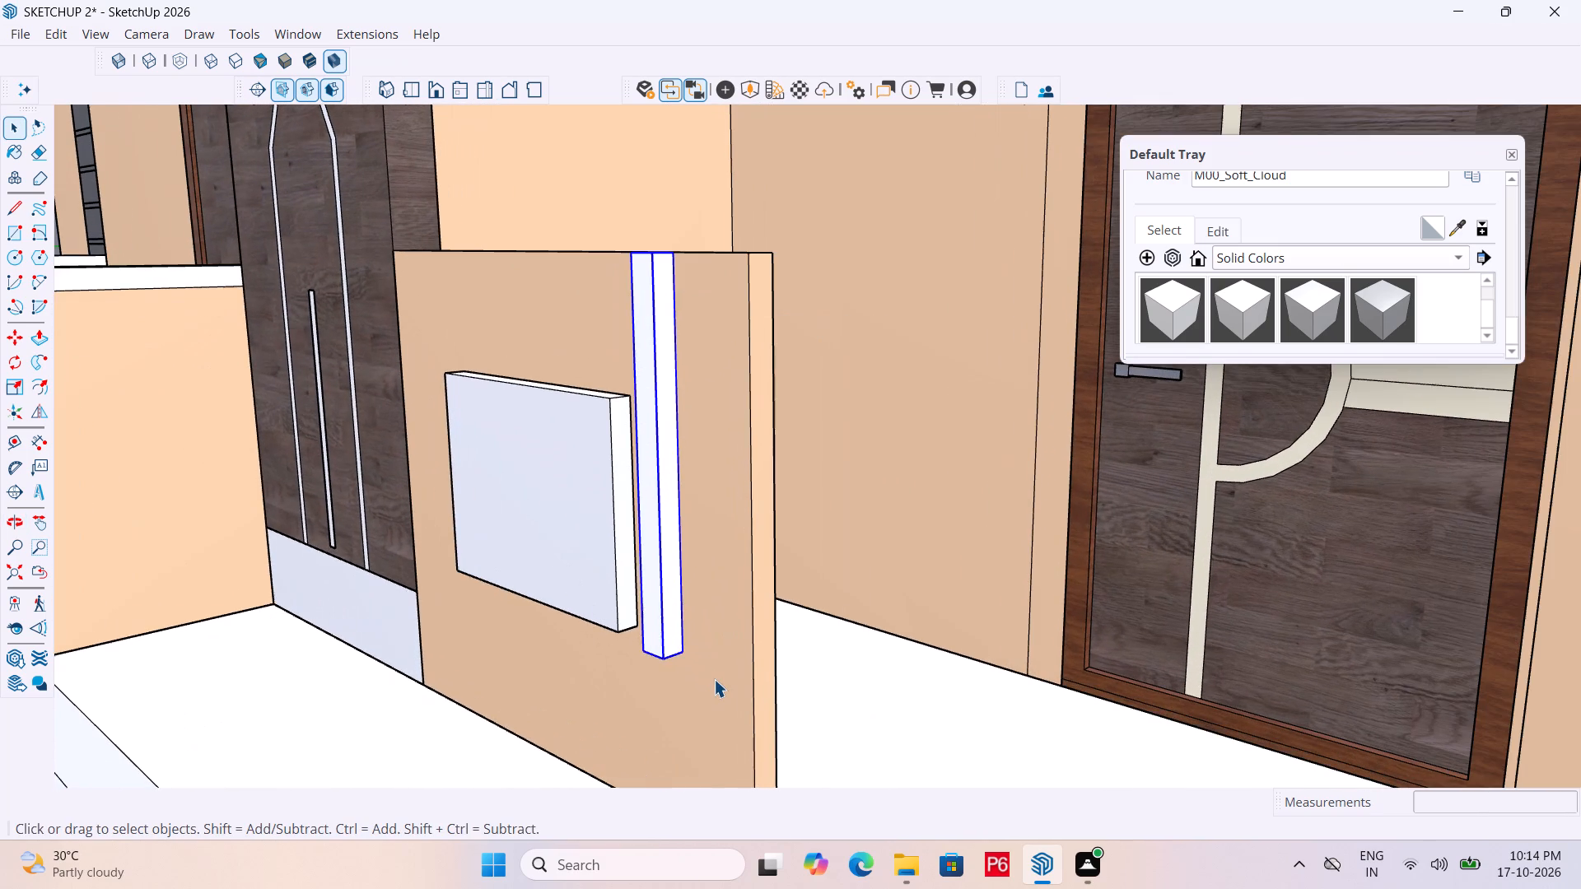
pyautogui.press('m')
pyautogui.click(687, 657)
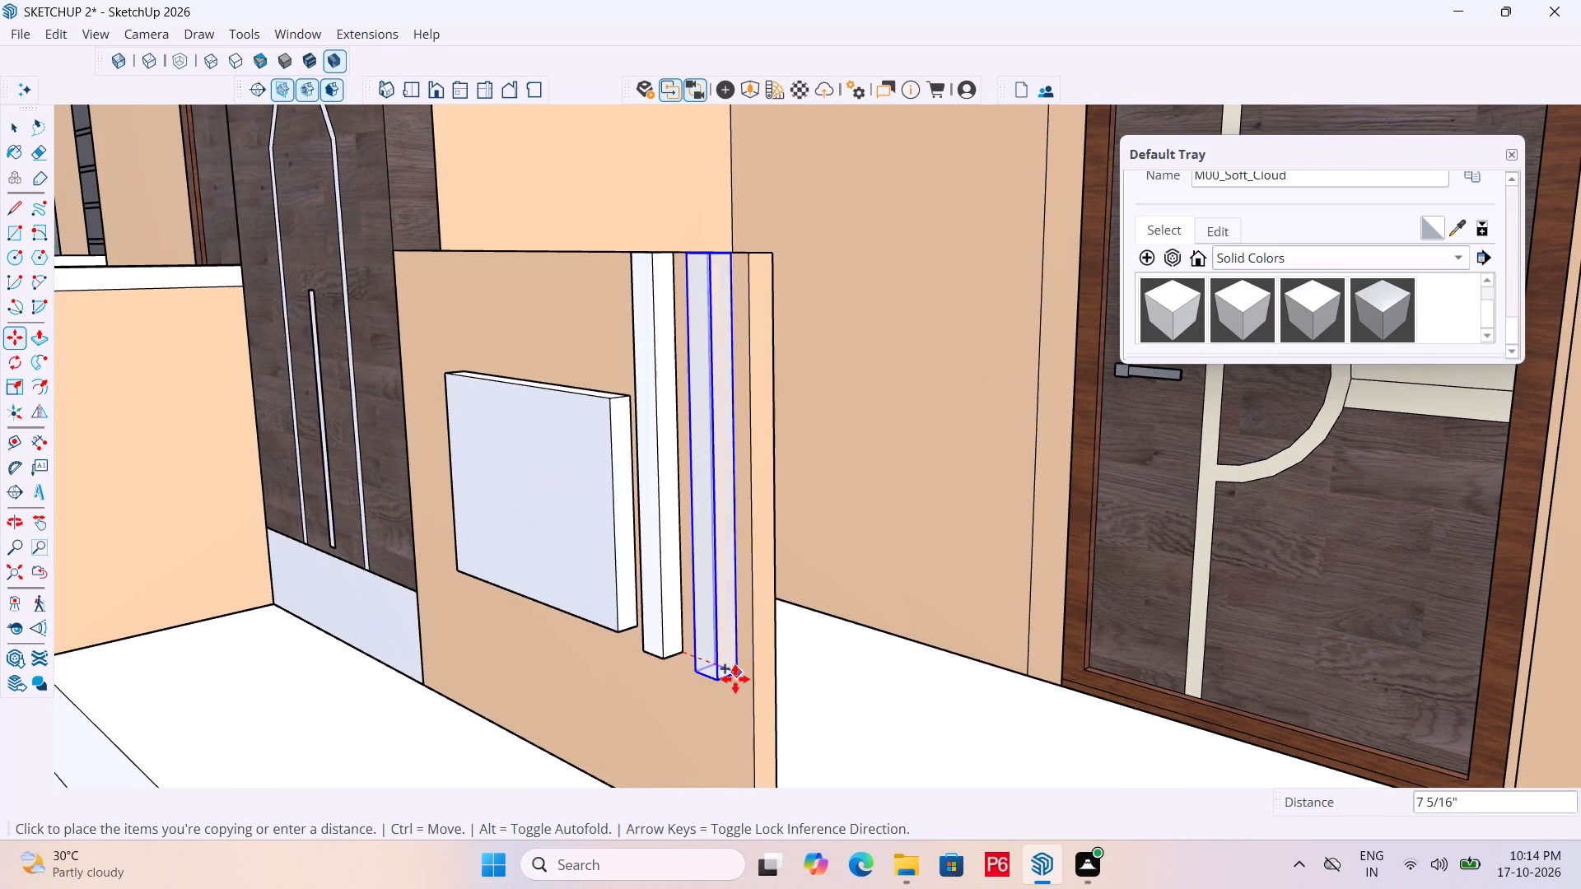
pyautogui.click(735, 673)
pyautogui.scroll(-13, 602, 477)
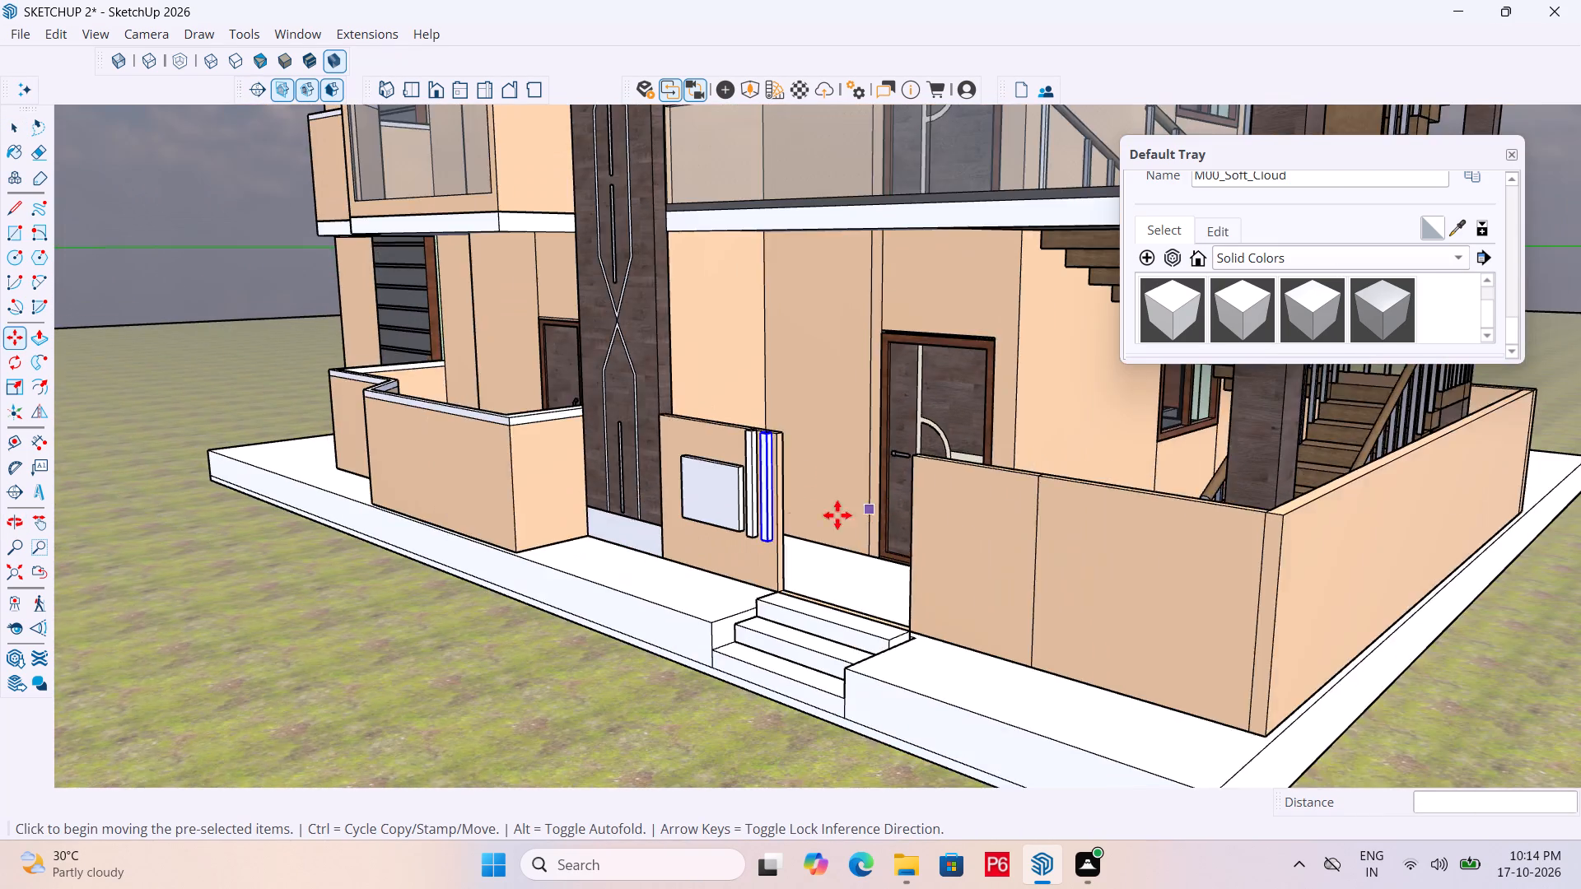
pyautogui.moveTo(801, 513); pyautogui.dragTo(870, 505, button='middle')
pyautogui.press('space')
pyautogui.doubleClick(194, 244)
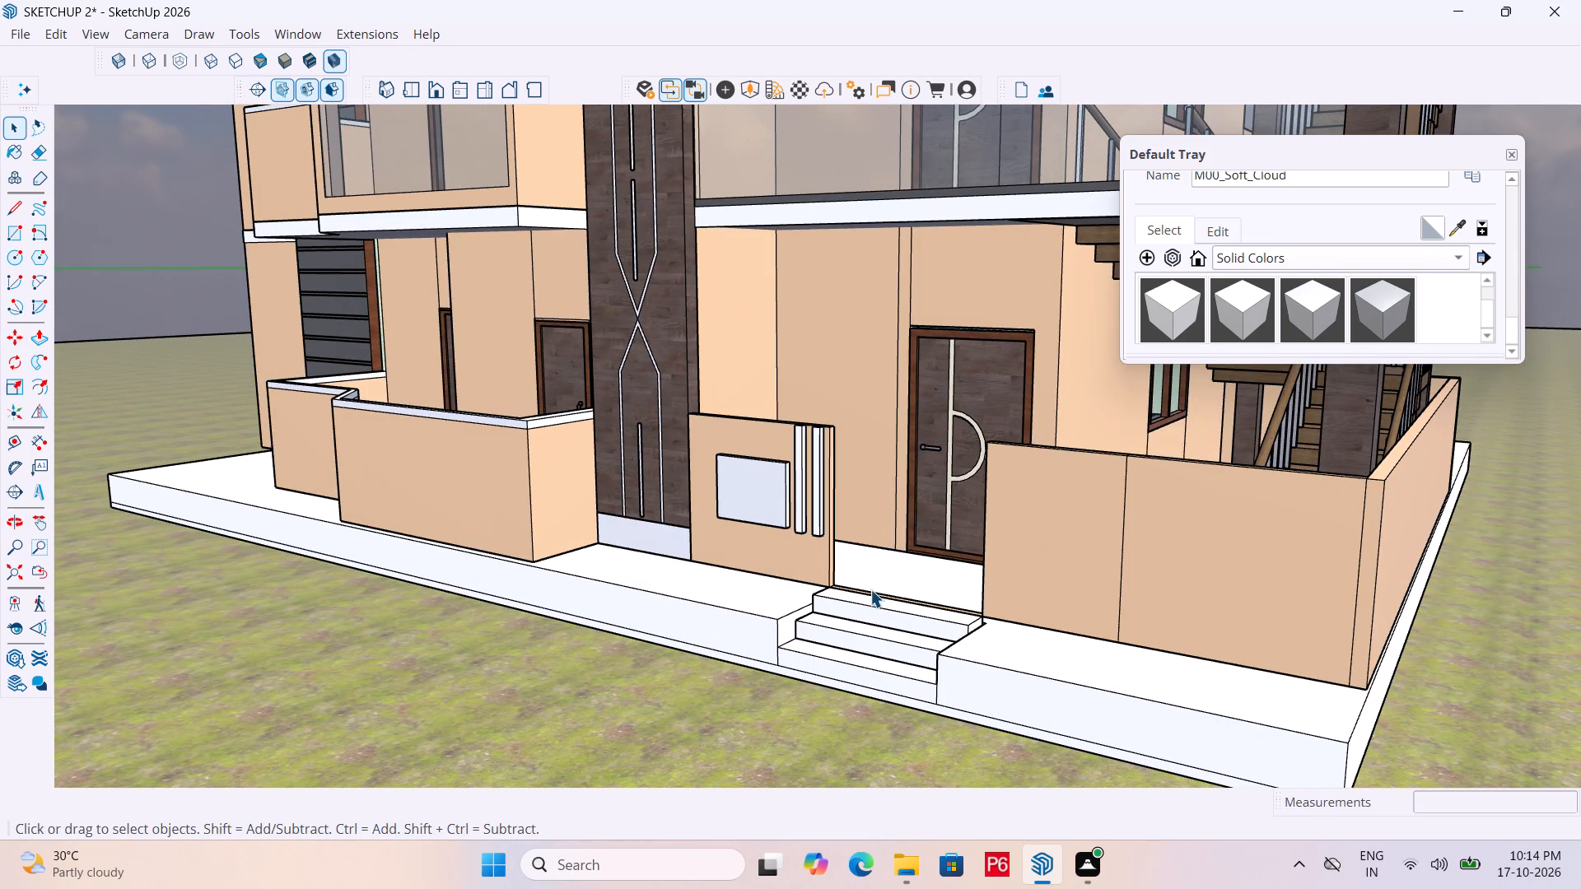
# Examine the wall strips, entrance steps and staircase-side compound wall from several angles.
pyautogui.scroll(-3, 749, 549)
pyautogui.moveTo(782, 558); pyautogui.dragTo(770, 566, button='middle')
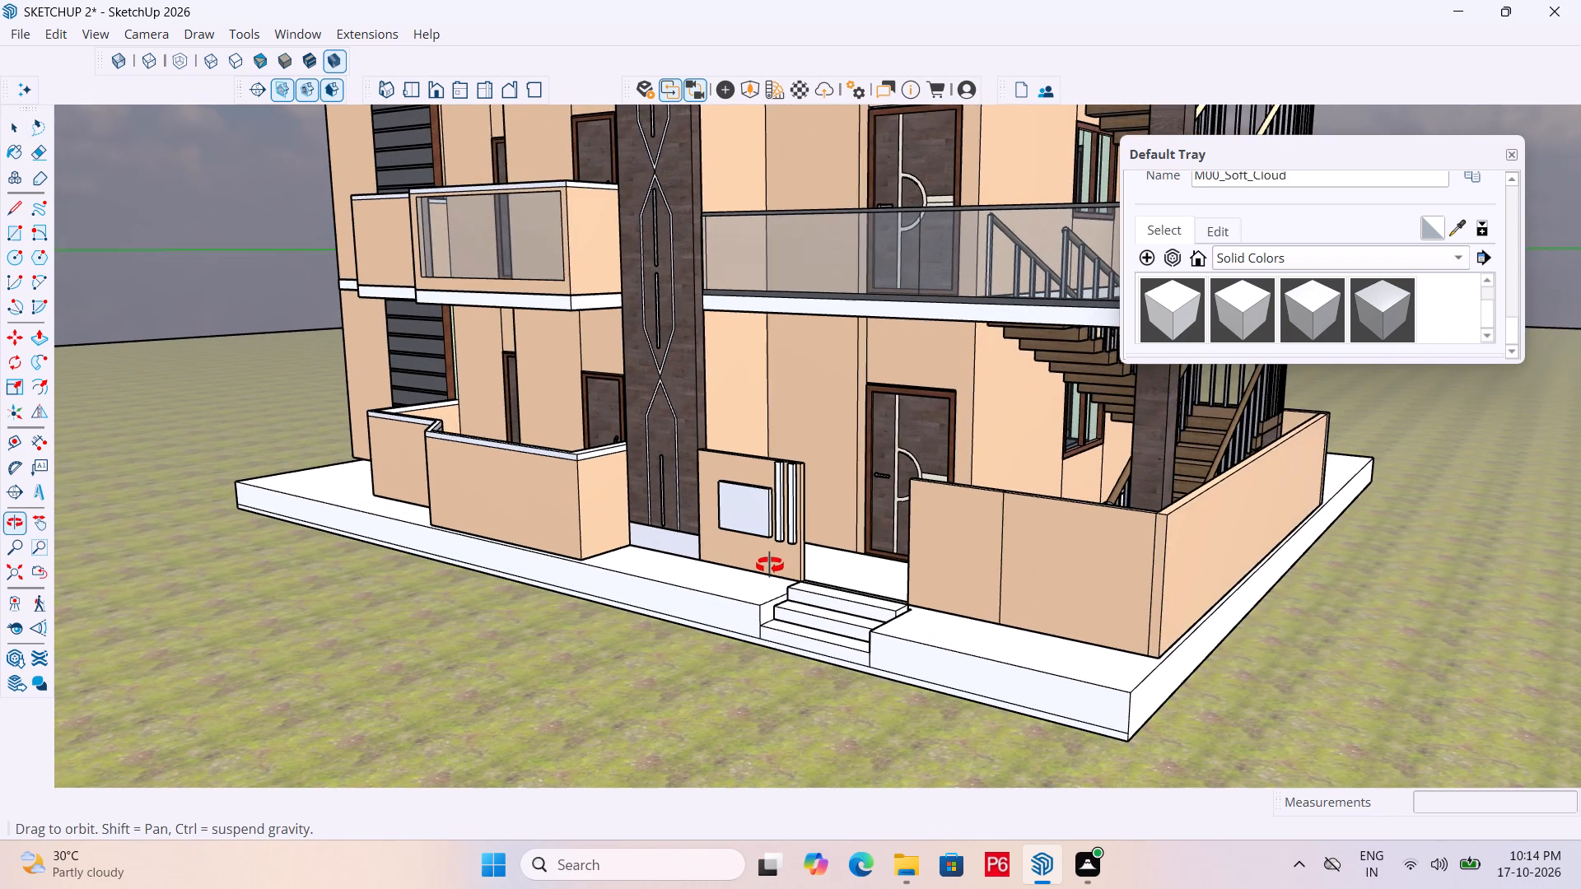
pyautogui.moveTo(770, 566); pyautogui.dragTo(769, 566, button='middle')
pyautogui.scroll(3, 1149, 519)
pyautogui.scroll(1, 985, 539)
pyautogui.moveTo(1017, 545); pyautogui.dragTo(1224, 562, button='middle')
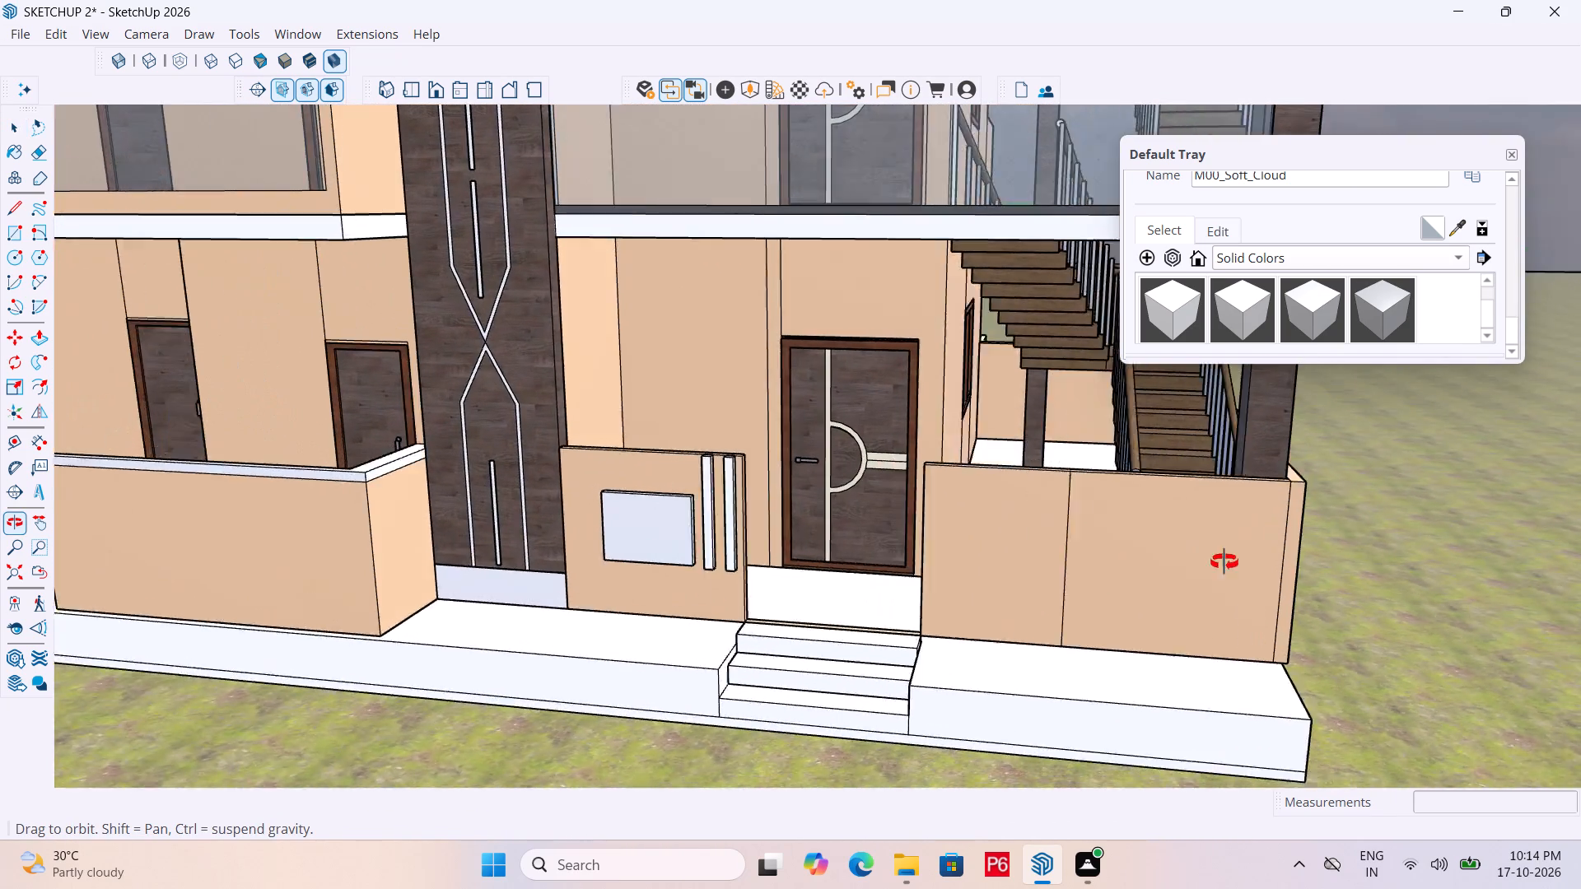
pyautogui.moveTo(1224, 562); pyautogui.dragTo(1293, 566, button='middle')
pyautogui.moveTo(833, 549); pyautogui.dragTo(520, 593, button='middle')
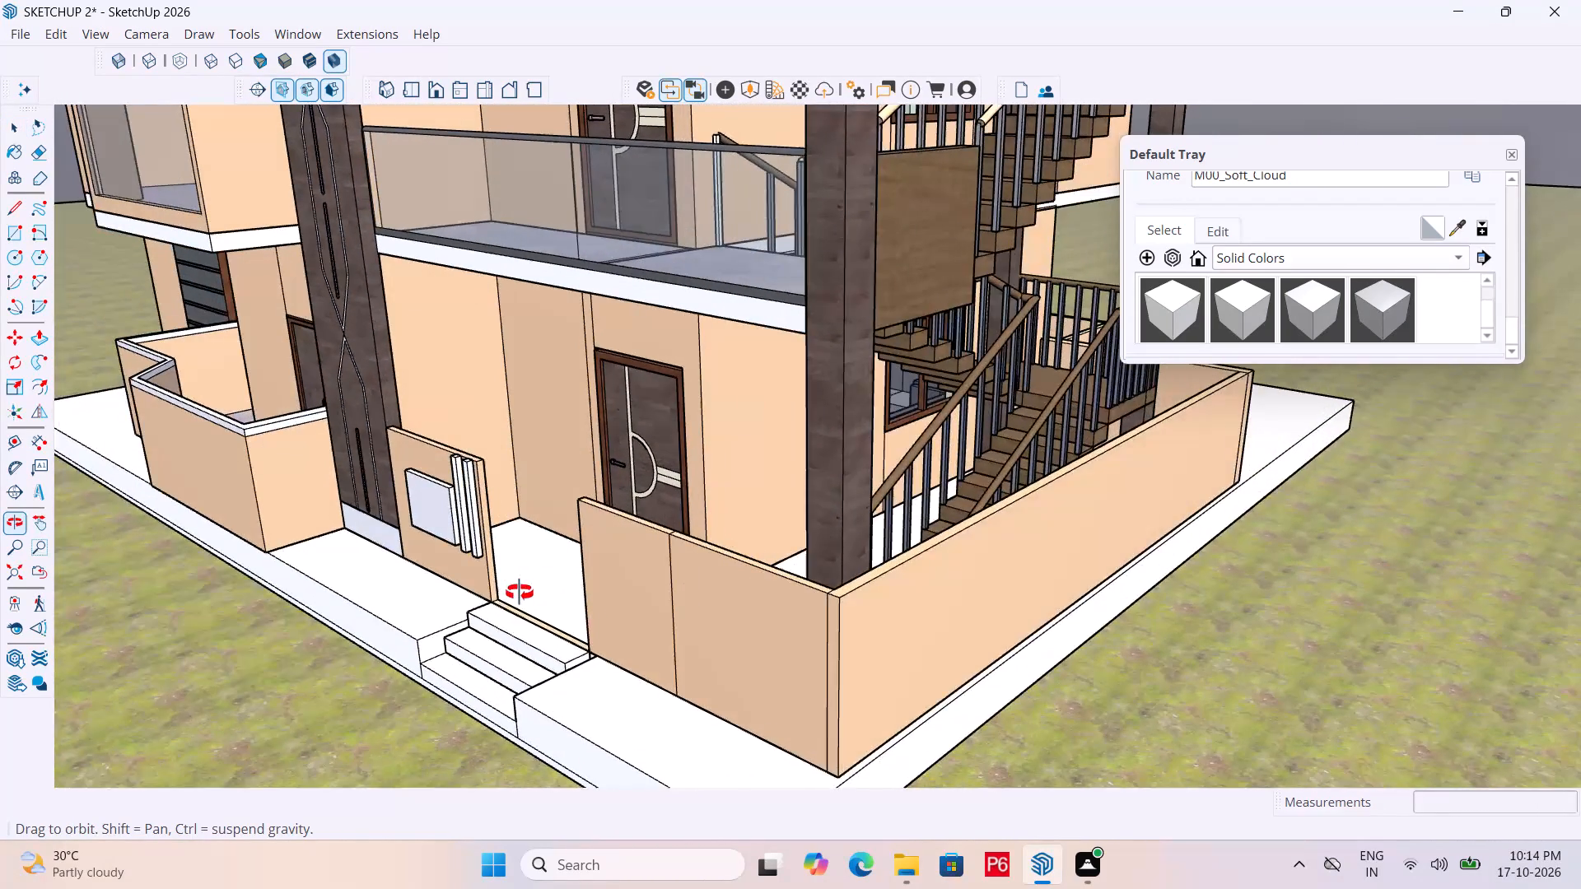
pyautogui.moveTo(520, 593); pyautogui.dragTo(591, 597, button='middle')
pyautogui.moveTo(785, 586); pyautogui.dragTo(717, 573, button='middle')
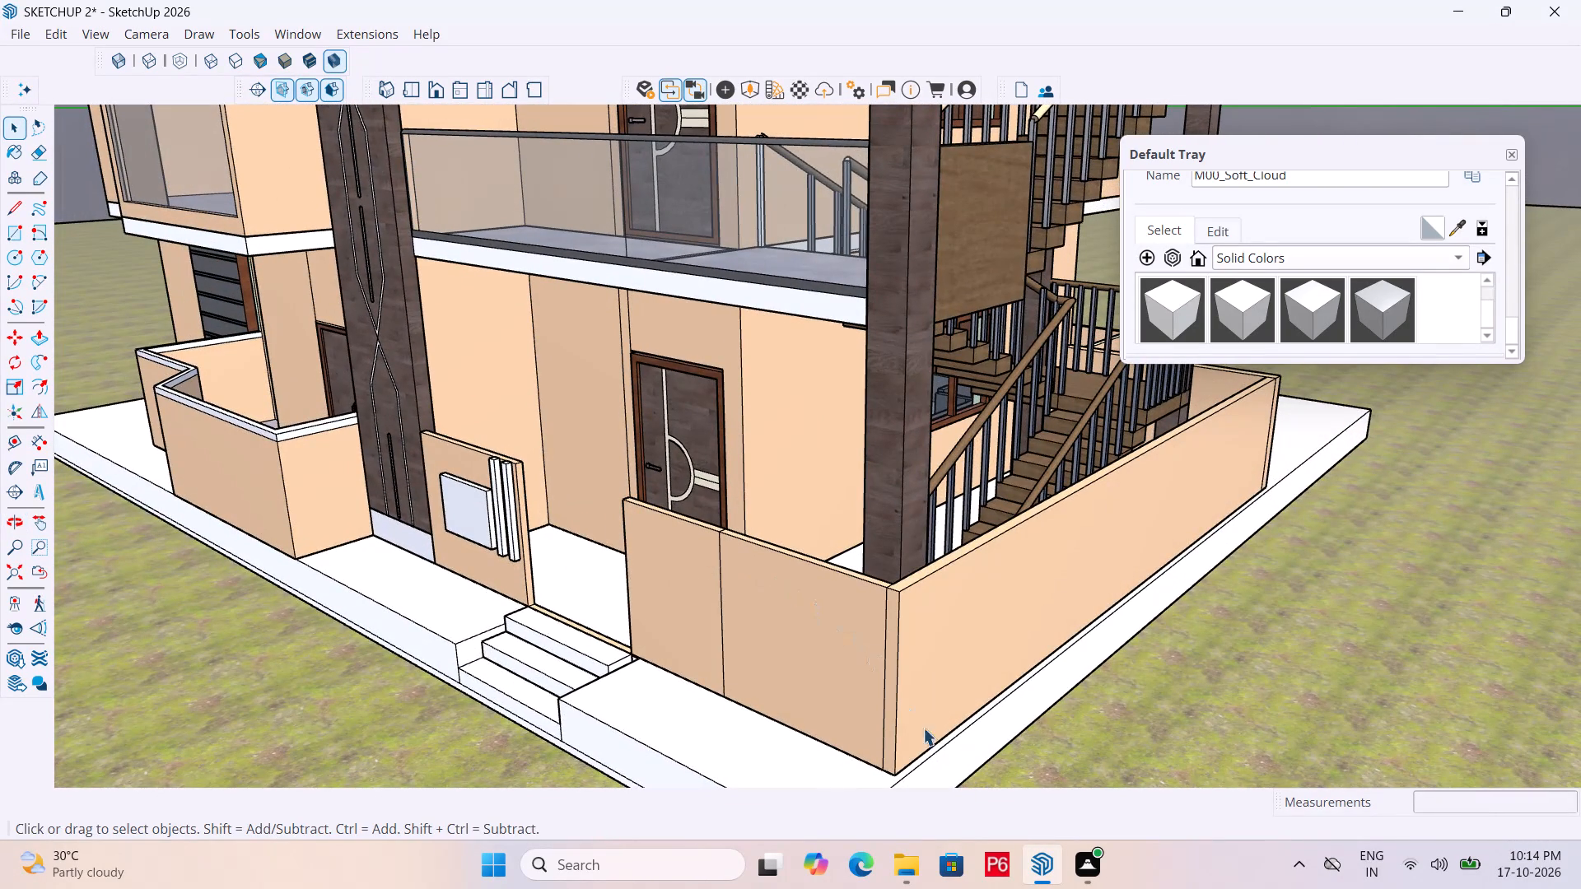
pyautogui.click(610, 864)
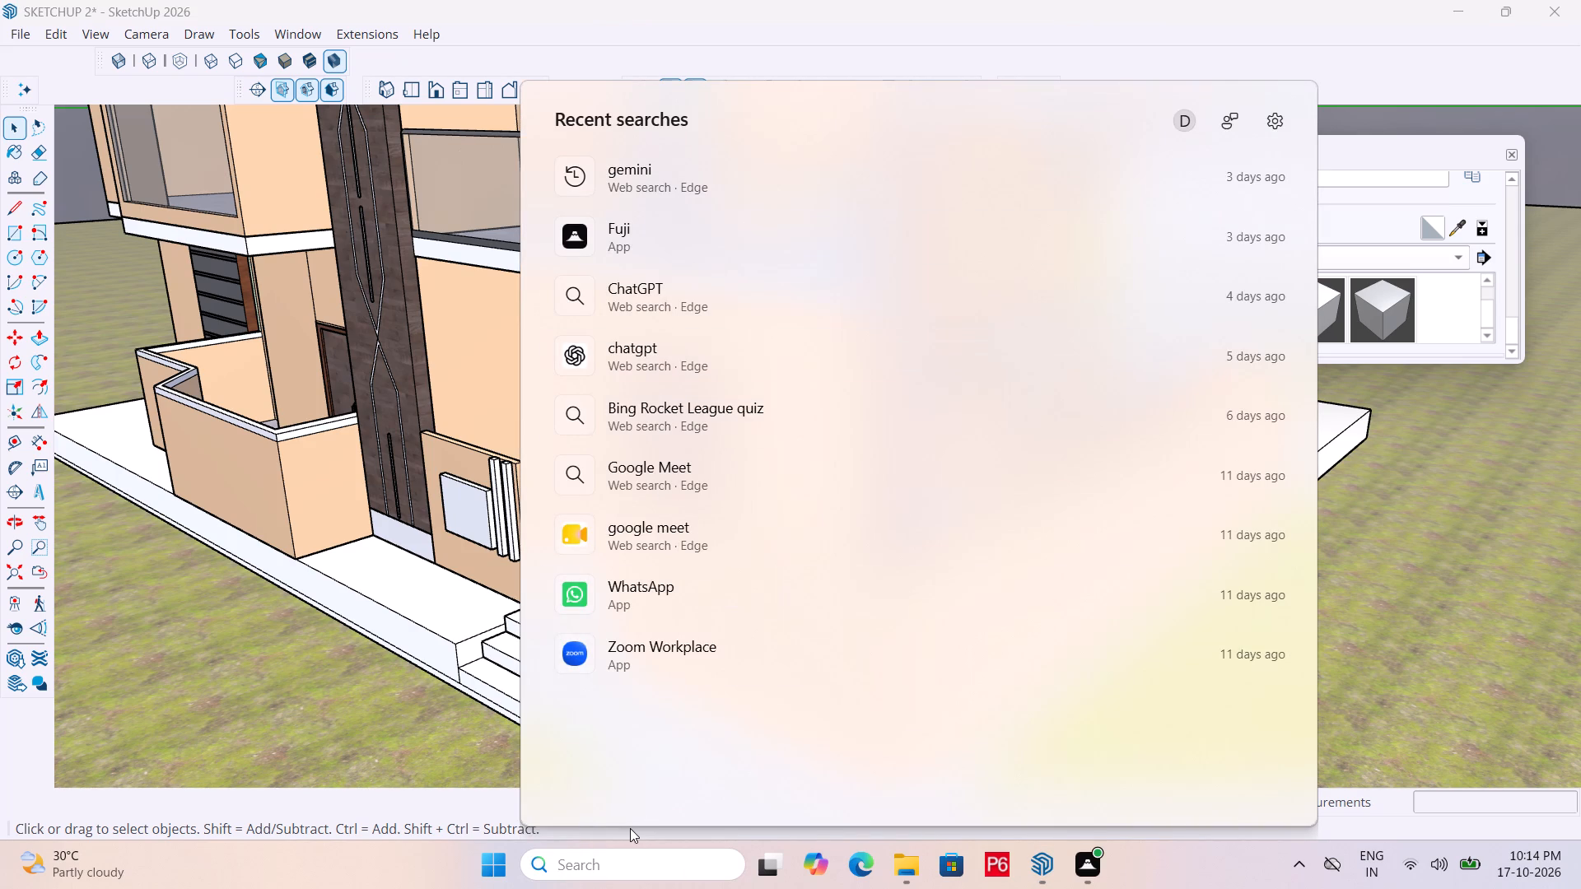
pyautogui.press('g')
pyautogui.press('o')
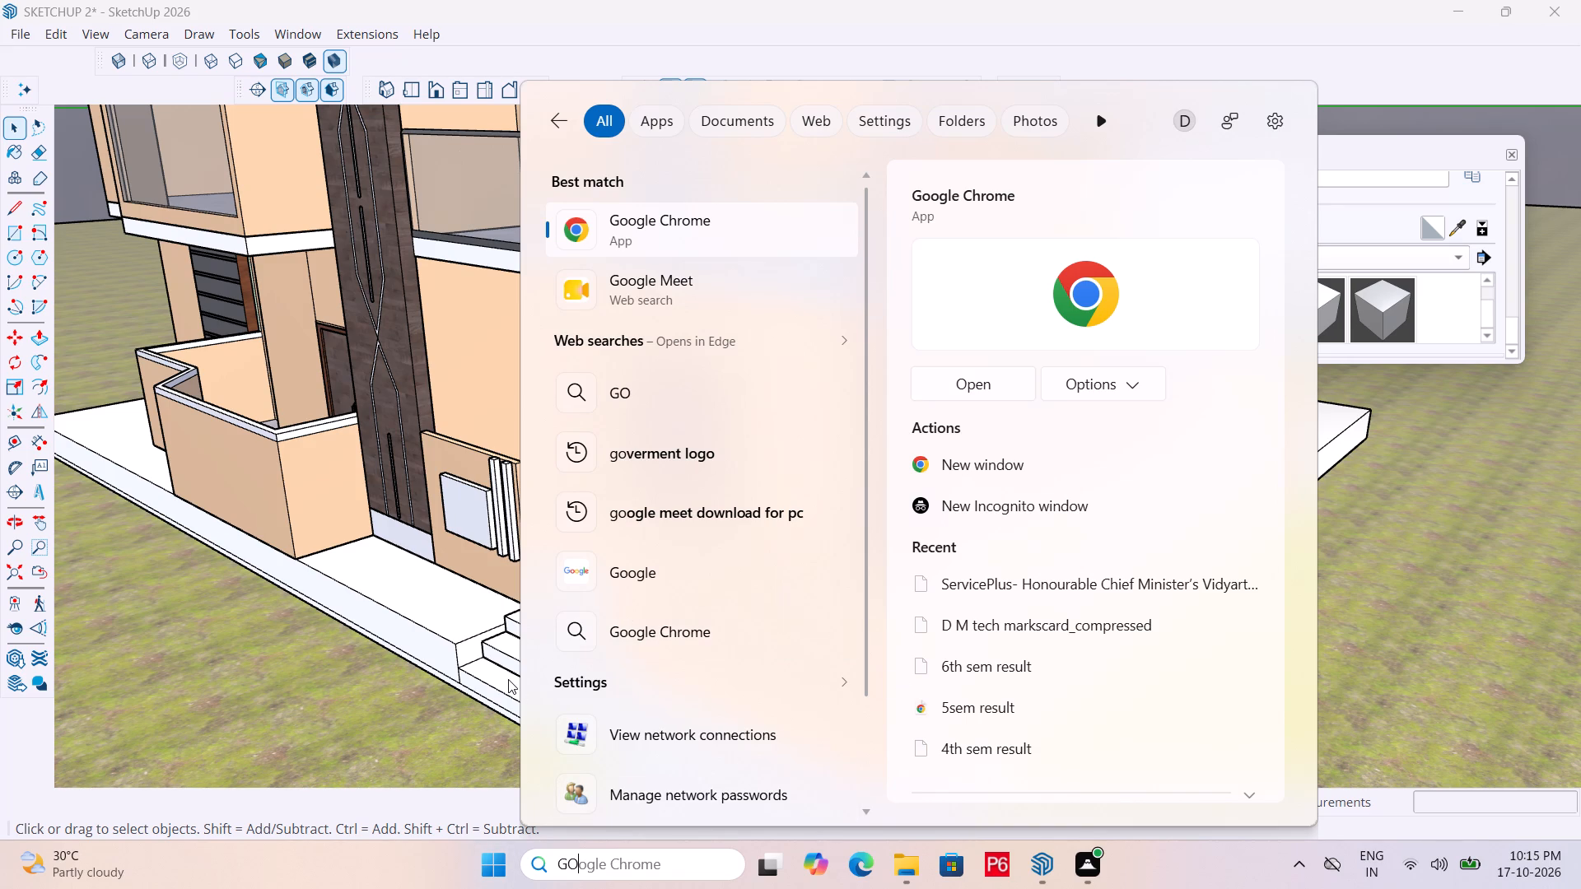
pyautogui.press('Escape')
# Draw a vertical rectangle across the entrance gap, from the strip wall's top corner to the base of the opposite compound wall.
pyautogui.moveTo(515, 608); pyautogui.dragTo(548, 609, button='middle')
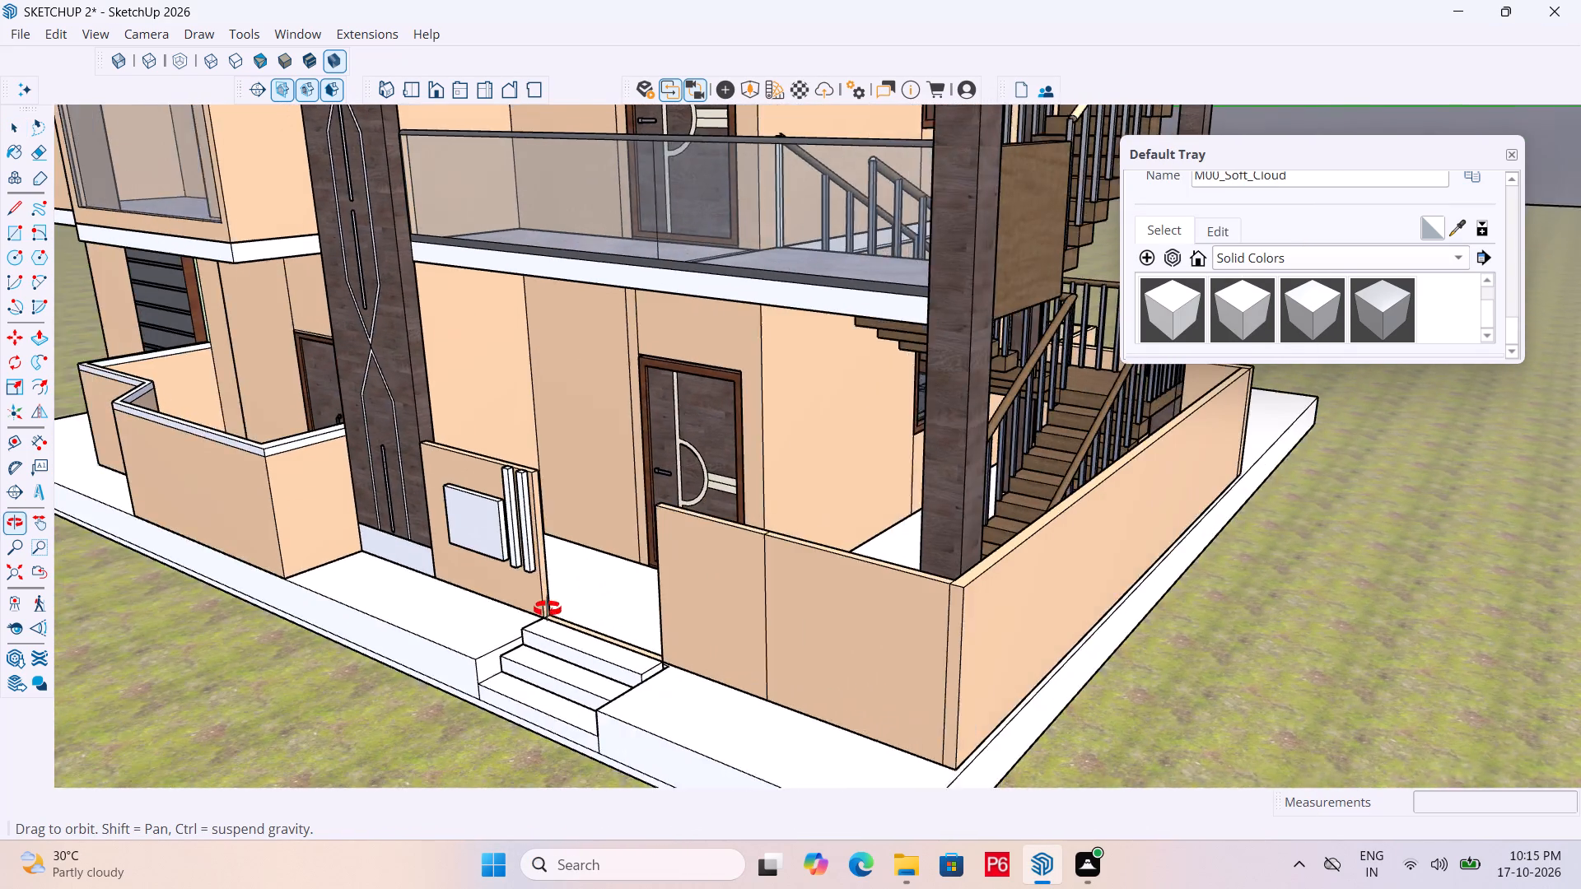
pyautogui.moveTo(548, 609); pyautogui.dragTo(534, 614, button='middle')
pyautogui.scroll(4, 589, 587)
pyautogui.moveTo(590, 602); pyautogui.dragTo(772, 590, button='middle')
pyautogui.moveTo(677, 582); pyautogui.dragTo(576, 605, button='middle')
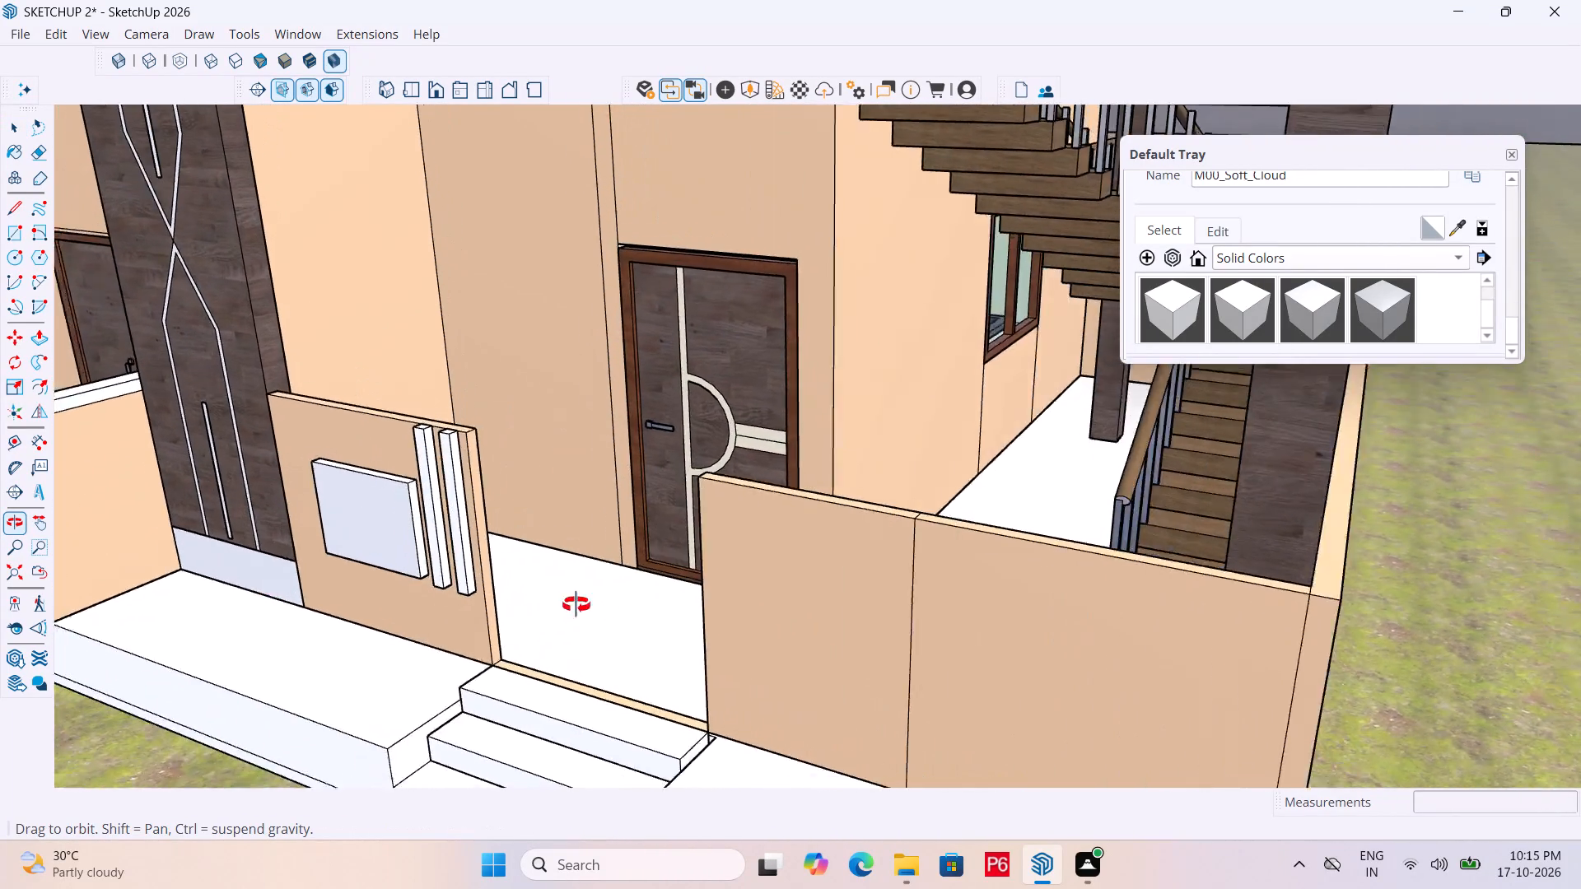
pyautogui.moveTo(576, 605); pyautogui.dragTo(636, 621, button='middle')
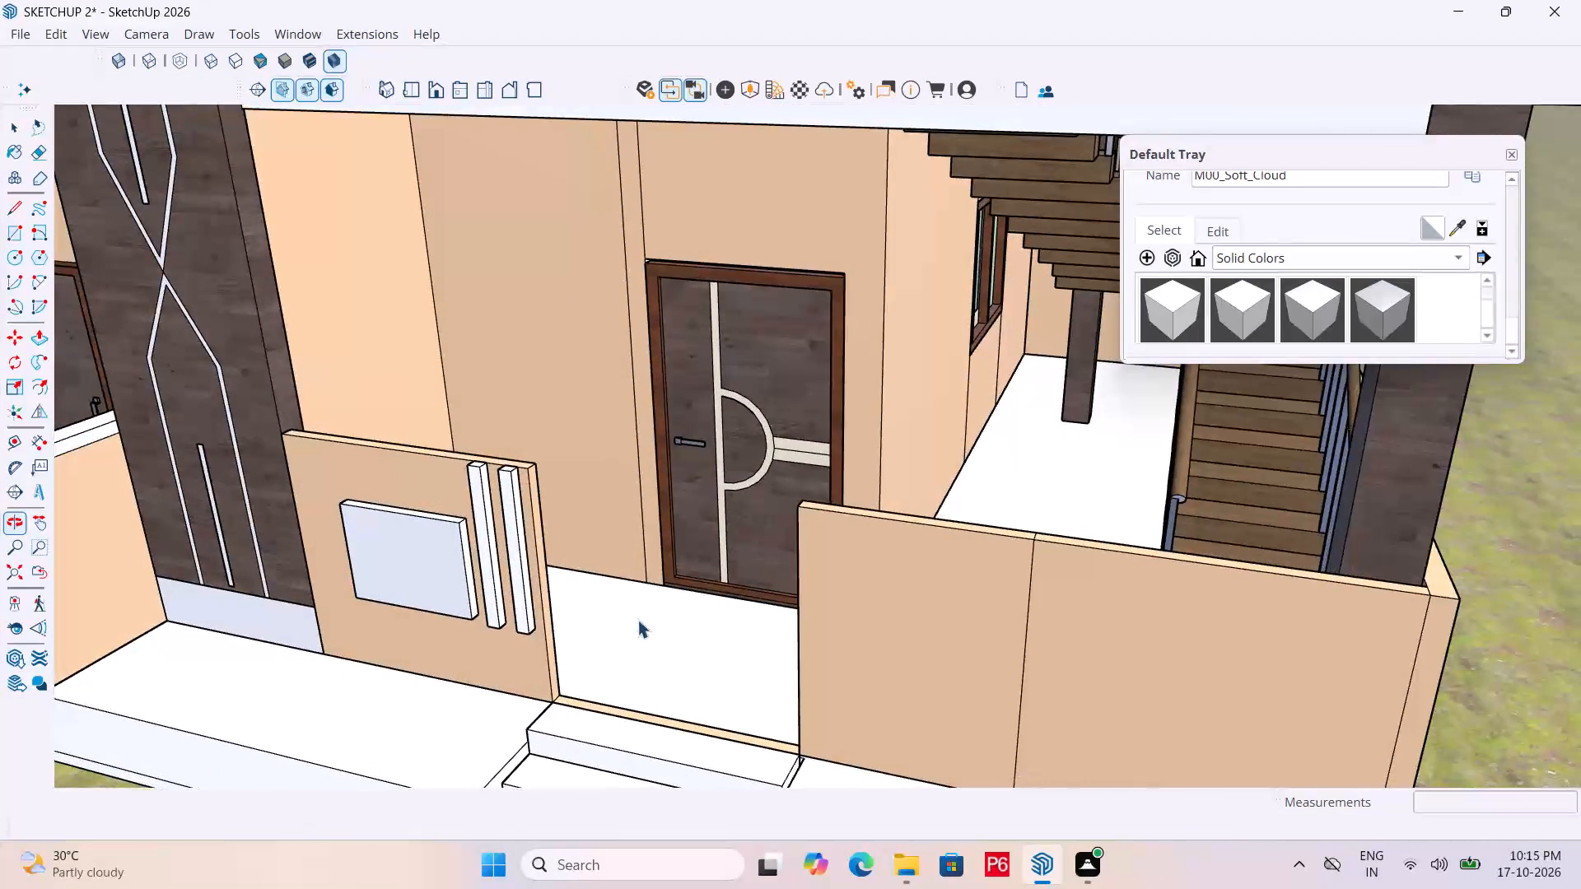
pyautogui.scroll(3, 618, 530)
pyautogui.press('r')
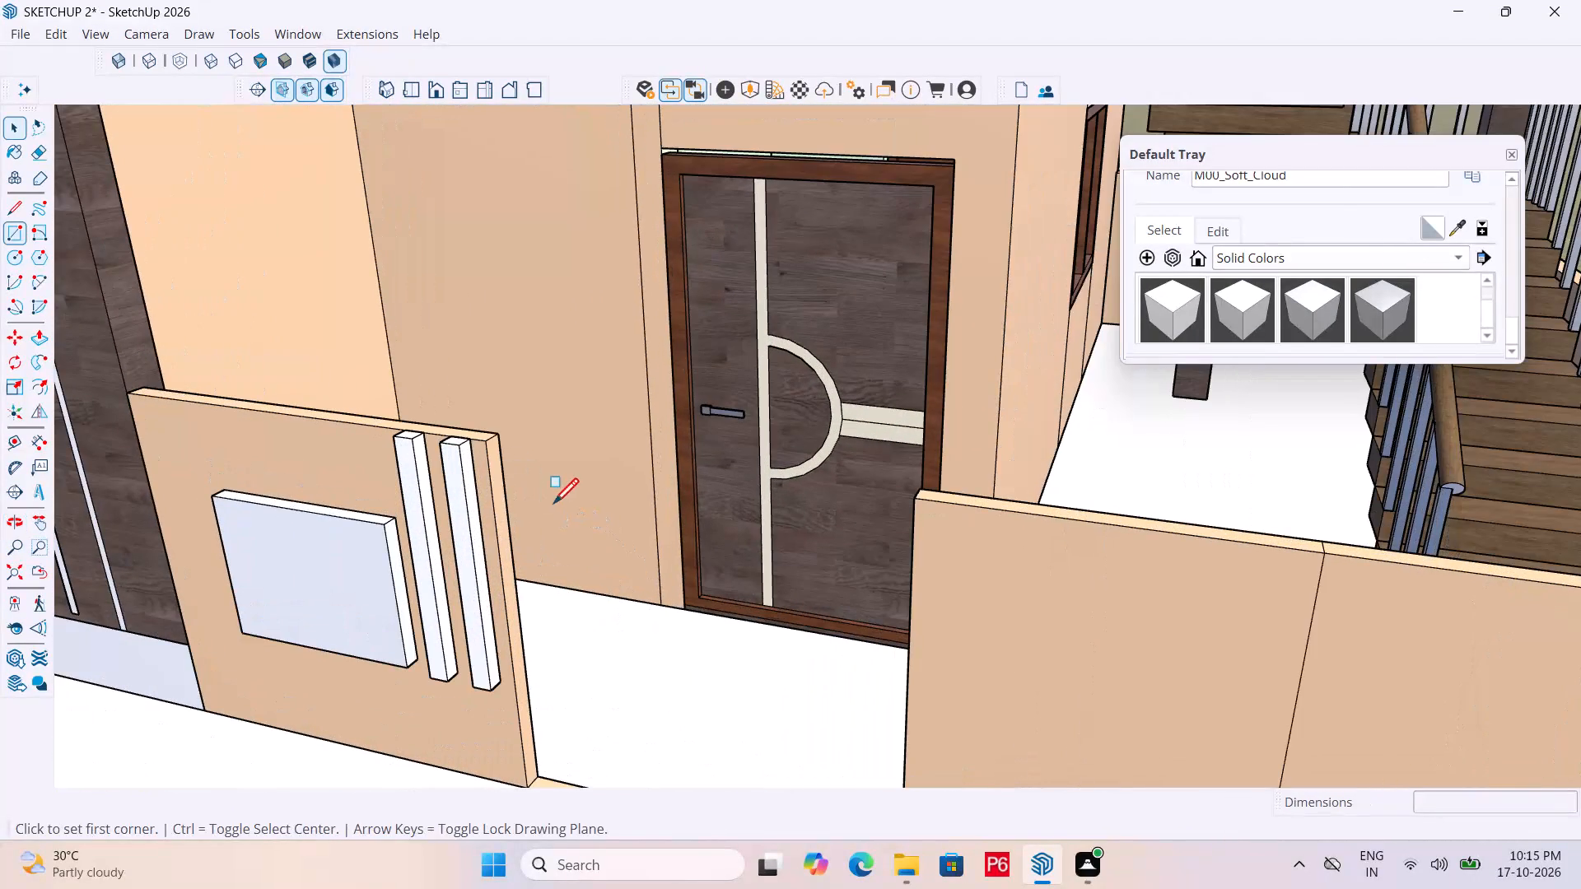
pyautogui.scroll(5, 523, 429)
pyautogui.click(469, 438)
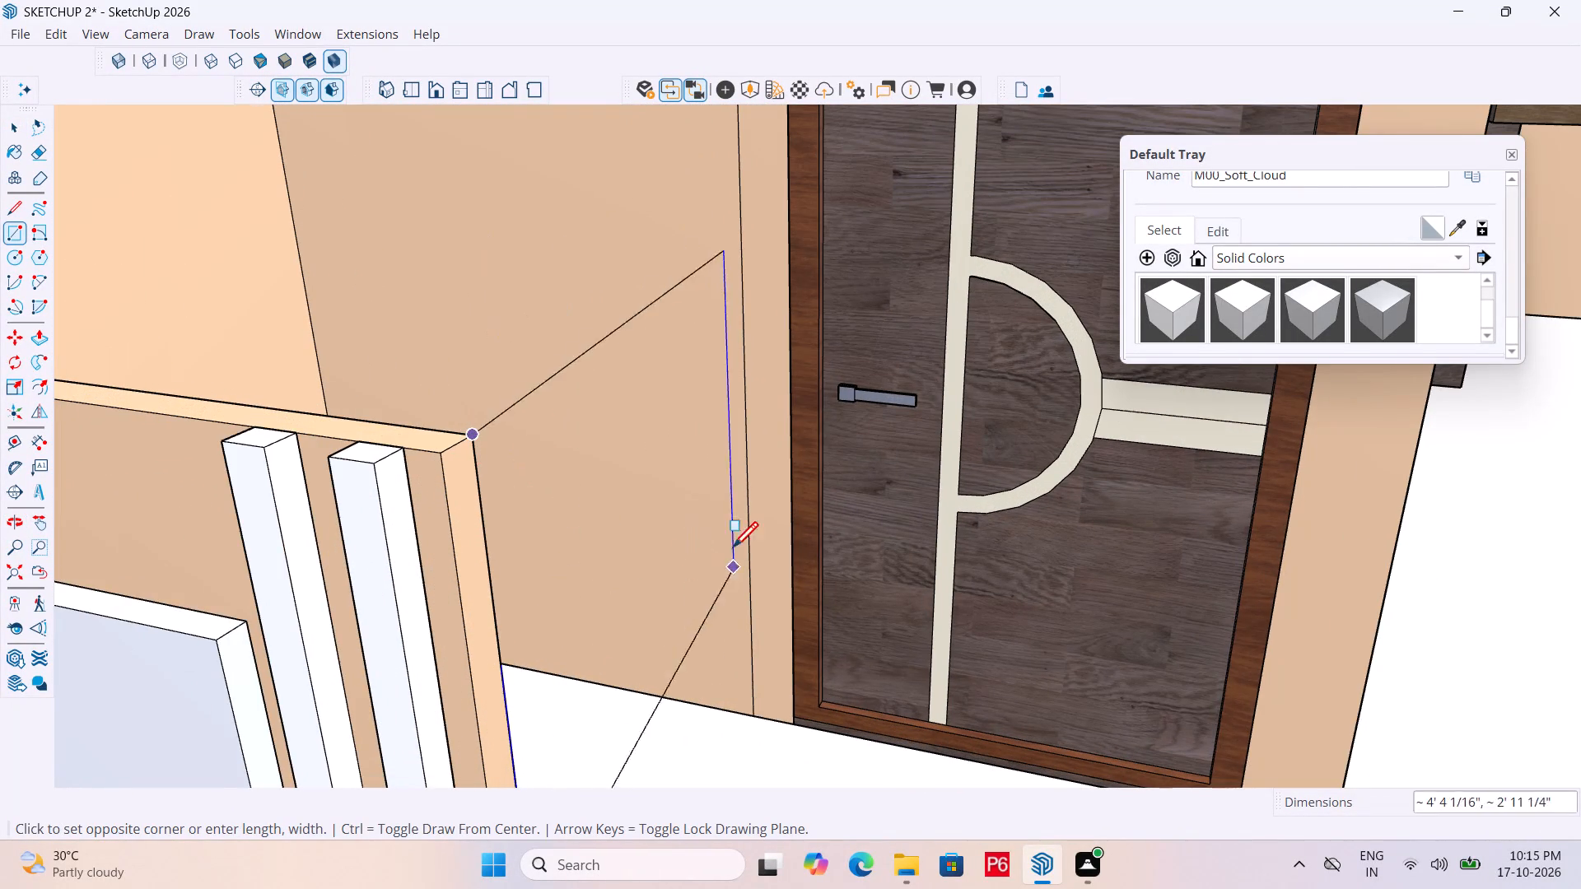
pyautogui.scroll(-6, 530, 339)
pyautogui.scroll(-4, 524, 435)
pyautogui.moveTo(754, 667); pyautogui.dragTo(1047, 696, button='middle')
pyautogui.scroll(4, 1040, 668)
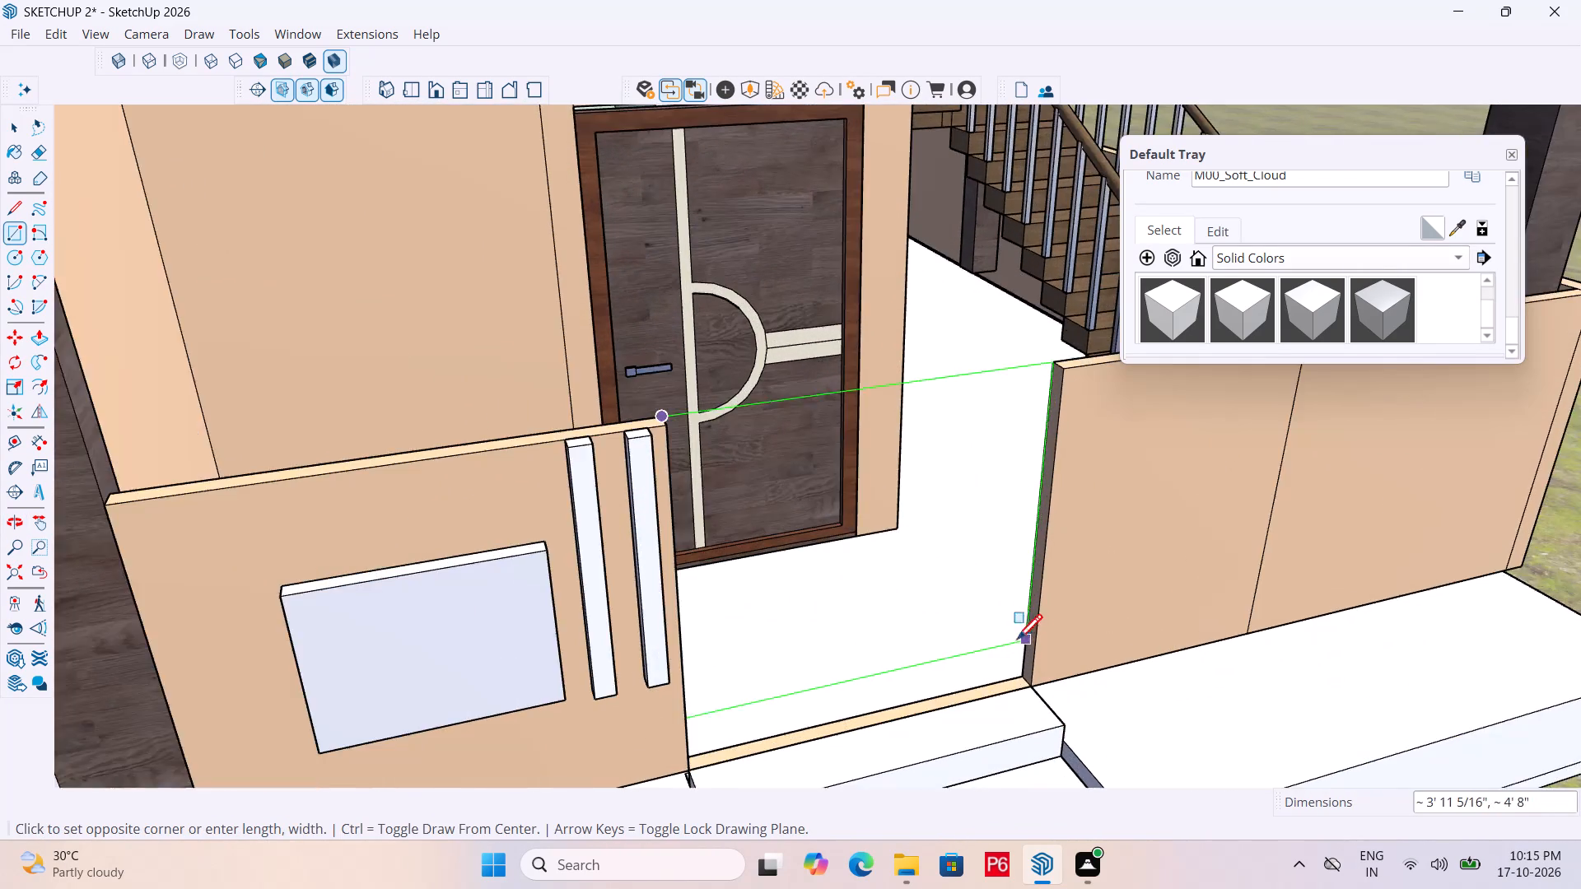
pyautogui.scroll(5, 1010, 682)
pyautogui.click(1026, 672)
# Select the entrance rectangle's face with its edges and make it a group.
pyautogui.press('space')
pyautogui.doubleClick(891, 441)
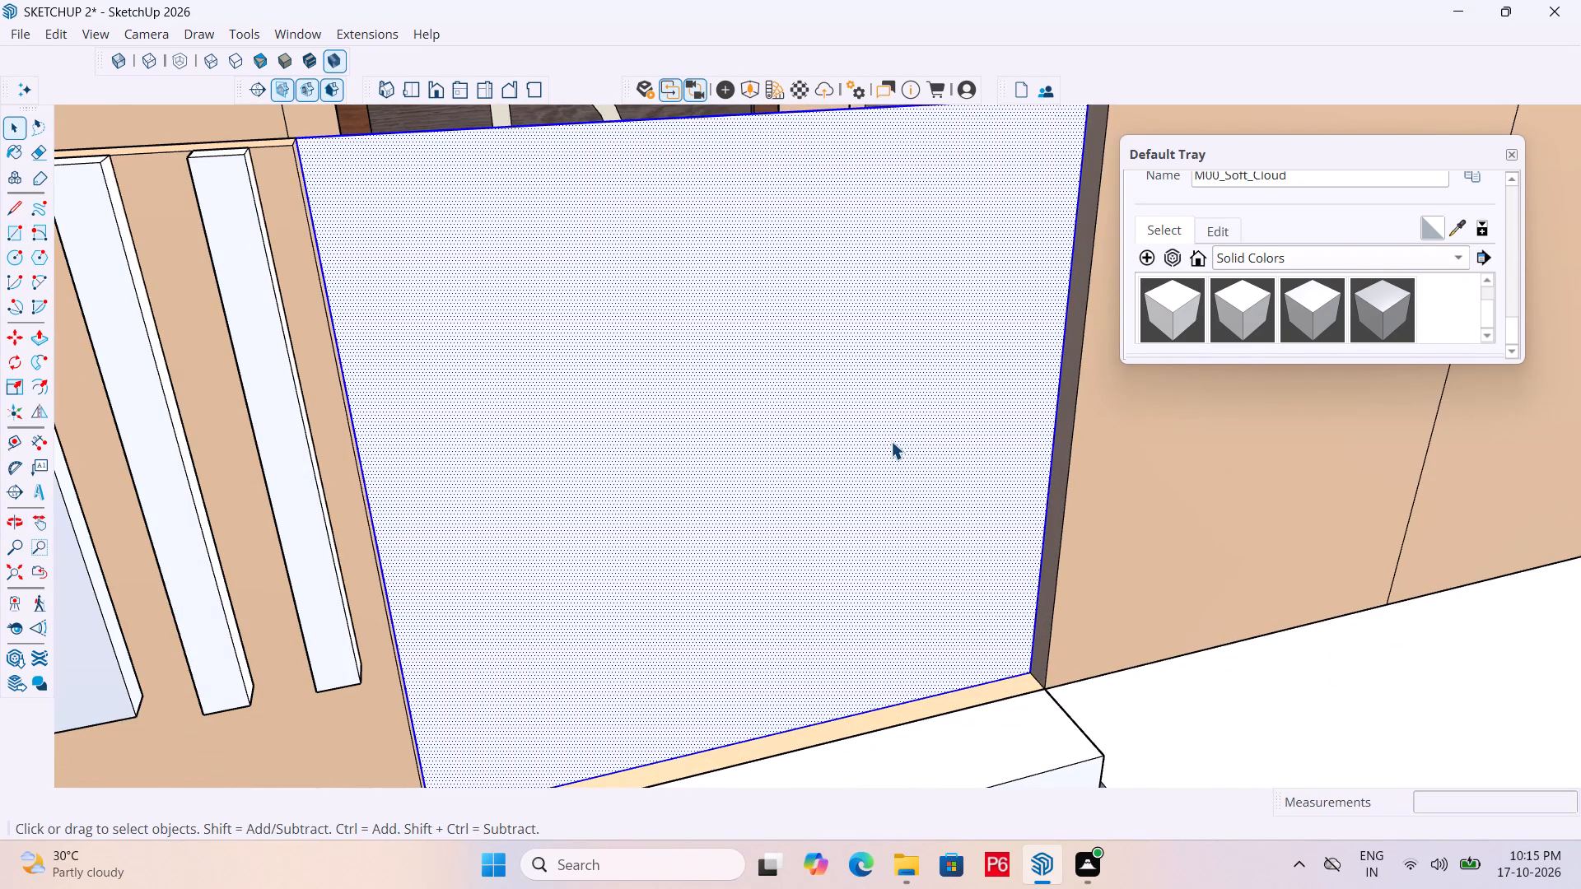
pyautogui.rightClick(891, 441)
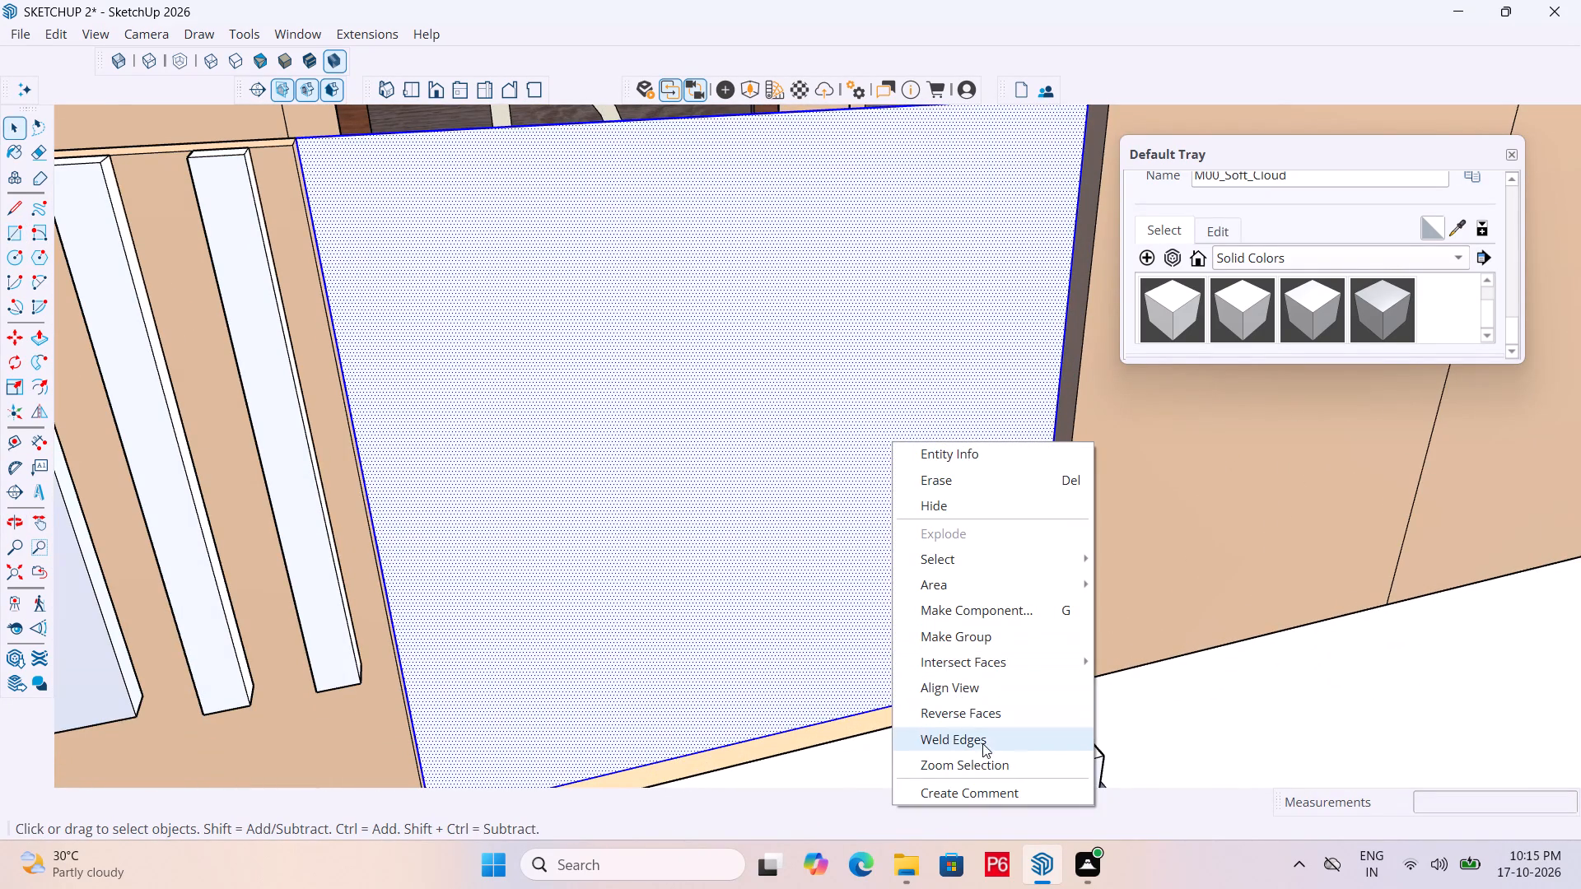
pyautogui.click(1005, 640)
pyautogui.press('space')
# Open the entrance panel group and extrude its face outward by about 1 7/16" with Push/Pull.
pyautogui.click(873, 514)
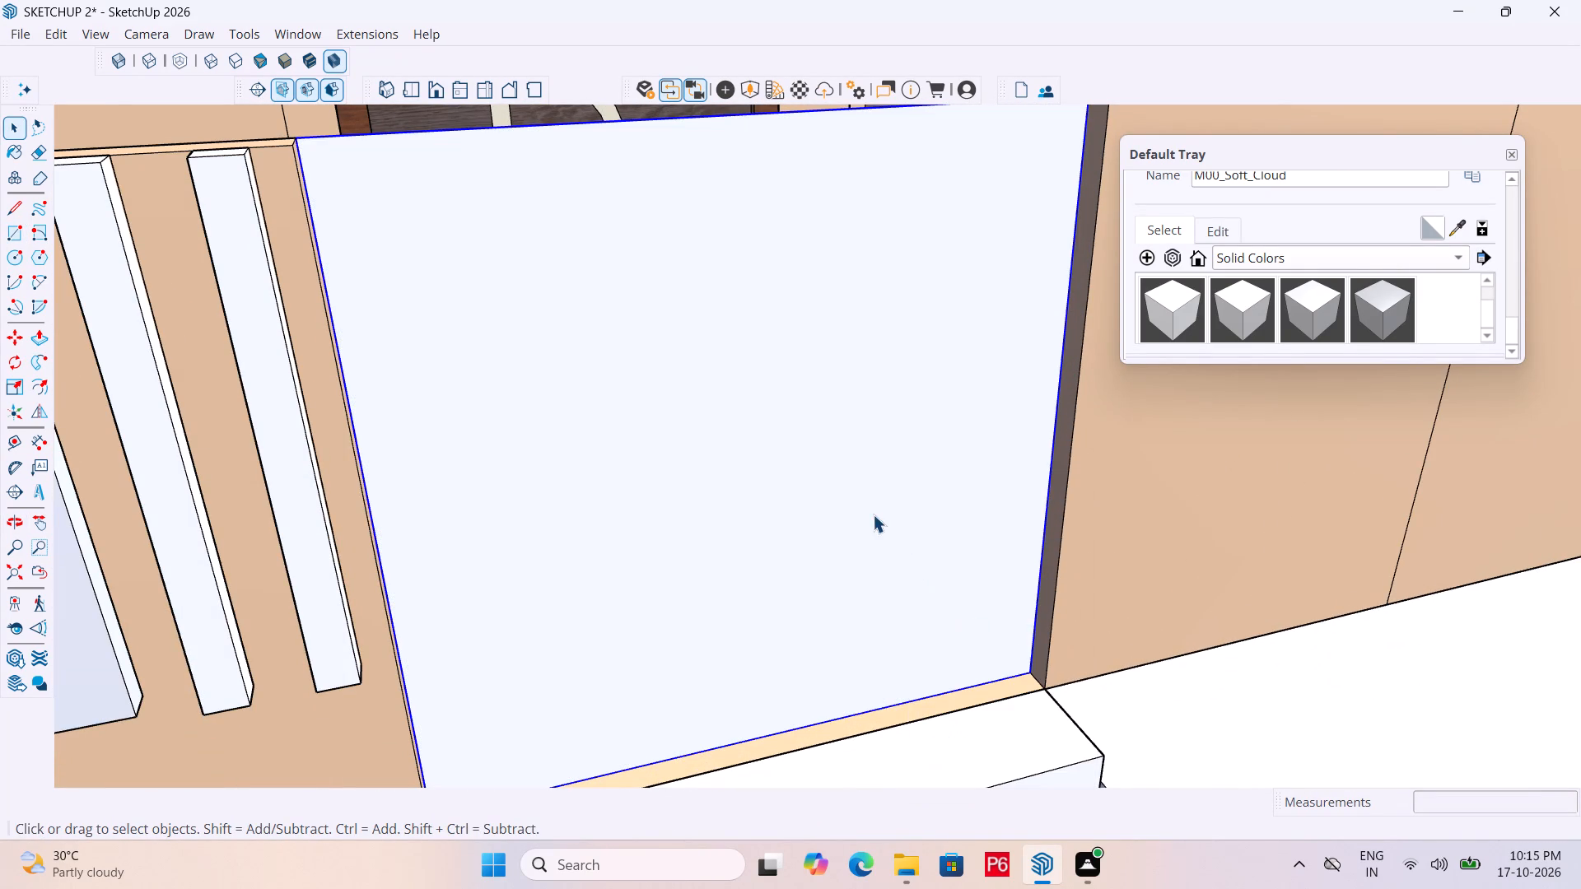
pyautogui.scroll(-5, 637, 575)
pyautogui.moveTo(752, 536); pyautogui.dragTo(694, 514, button='middle')
pyautogui.scroll(-1, 752, 536)
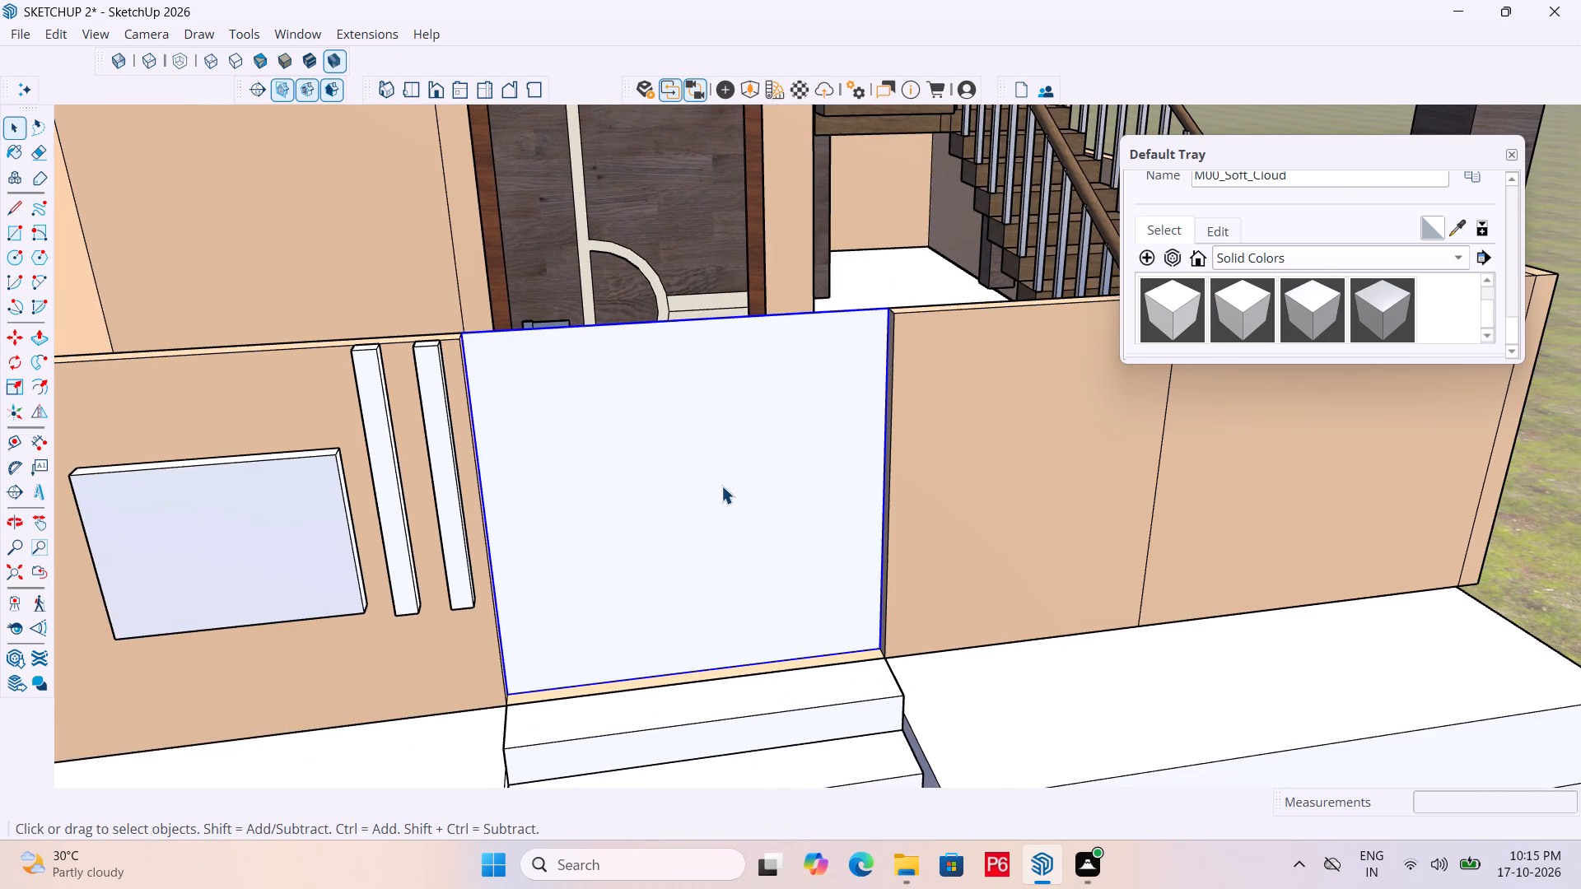
pyautogui.click(722, 485)
pyautogui.doubleClick(702, 445)
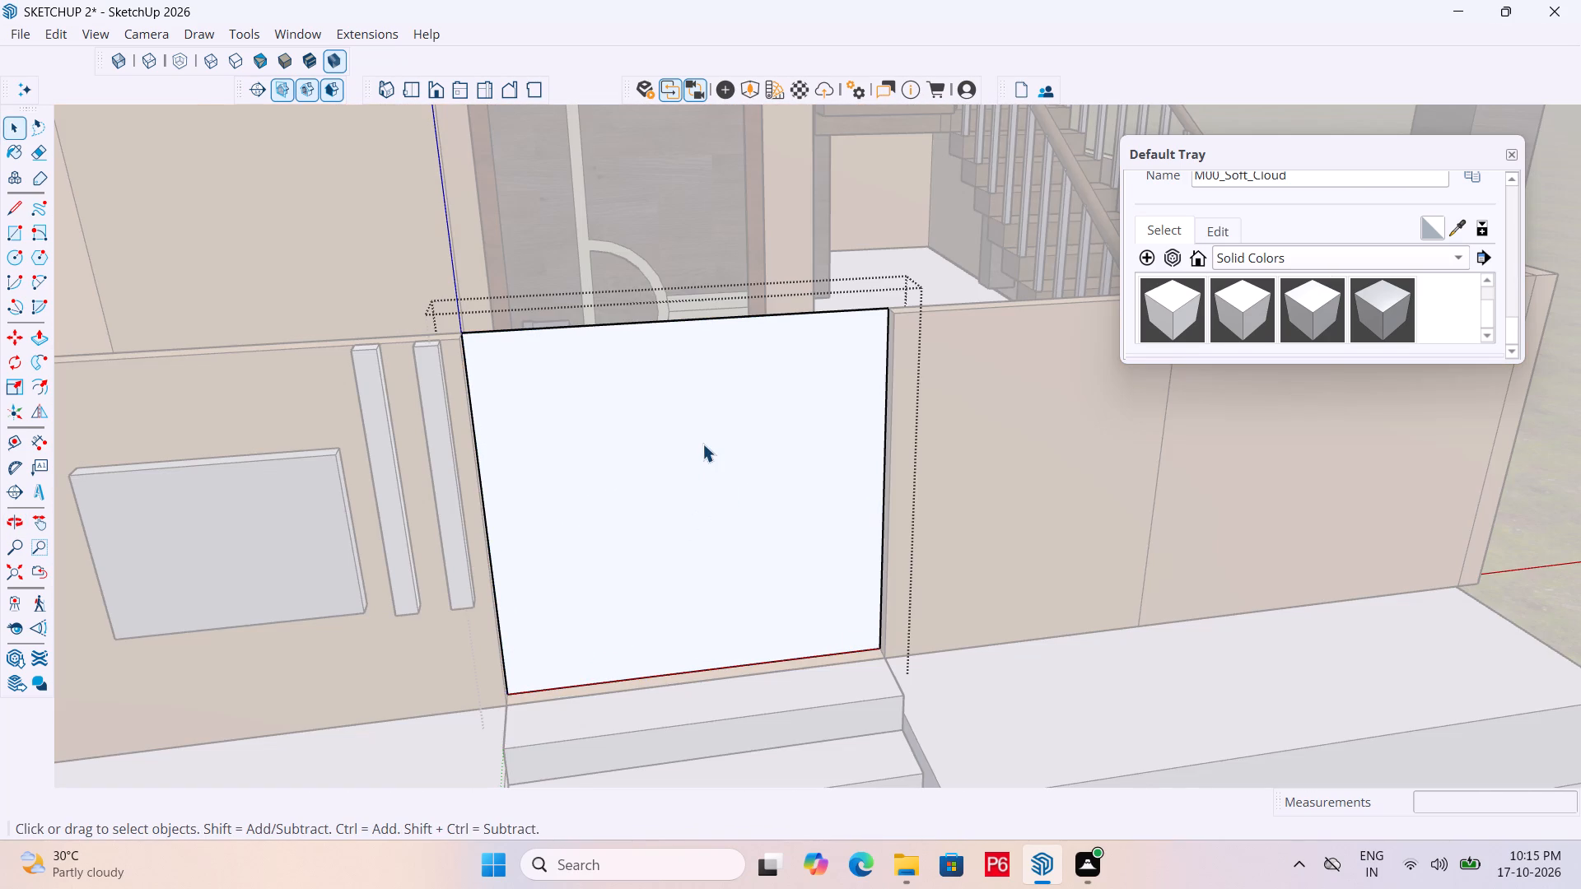
pyautogui.press('p')
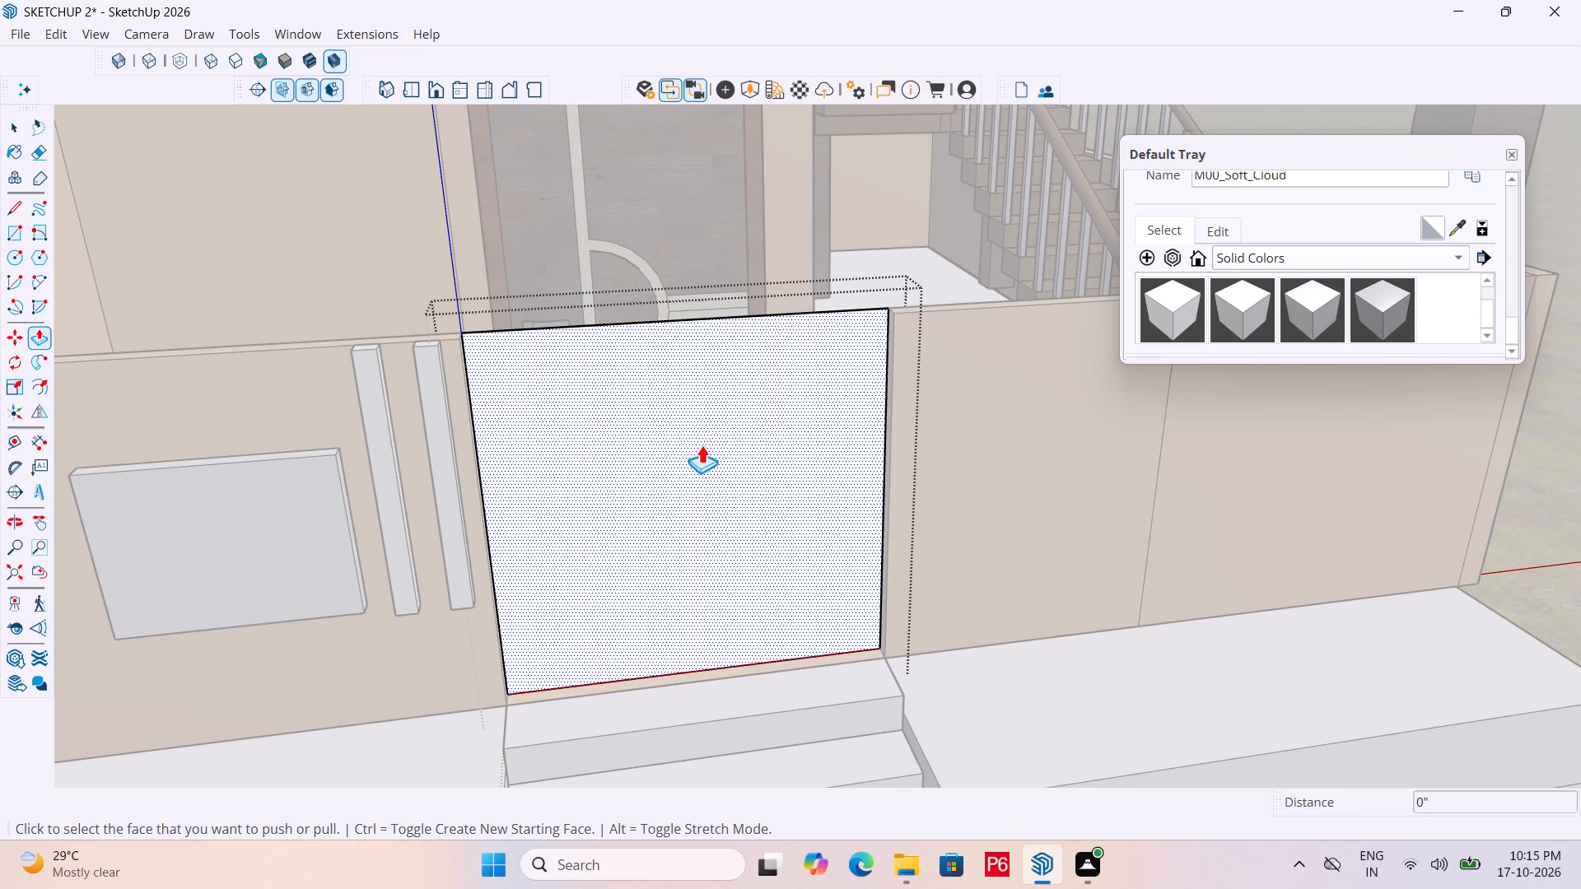
pyautogui.click(702, 444)
pyautogui.moveTo(850, 422); pyautogui.dragTo(311, 580, button='middle')
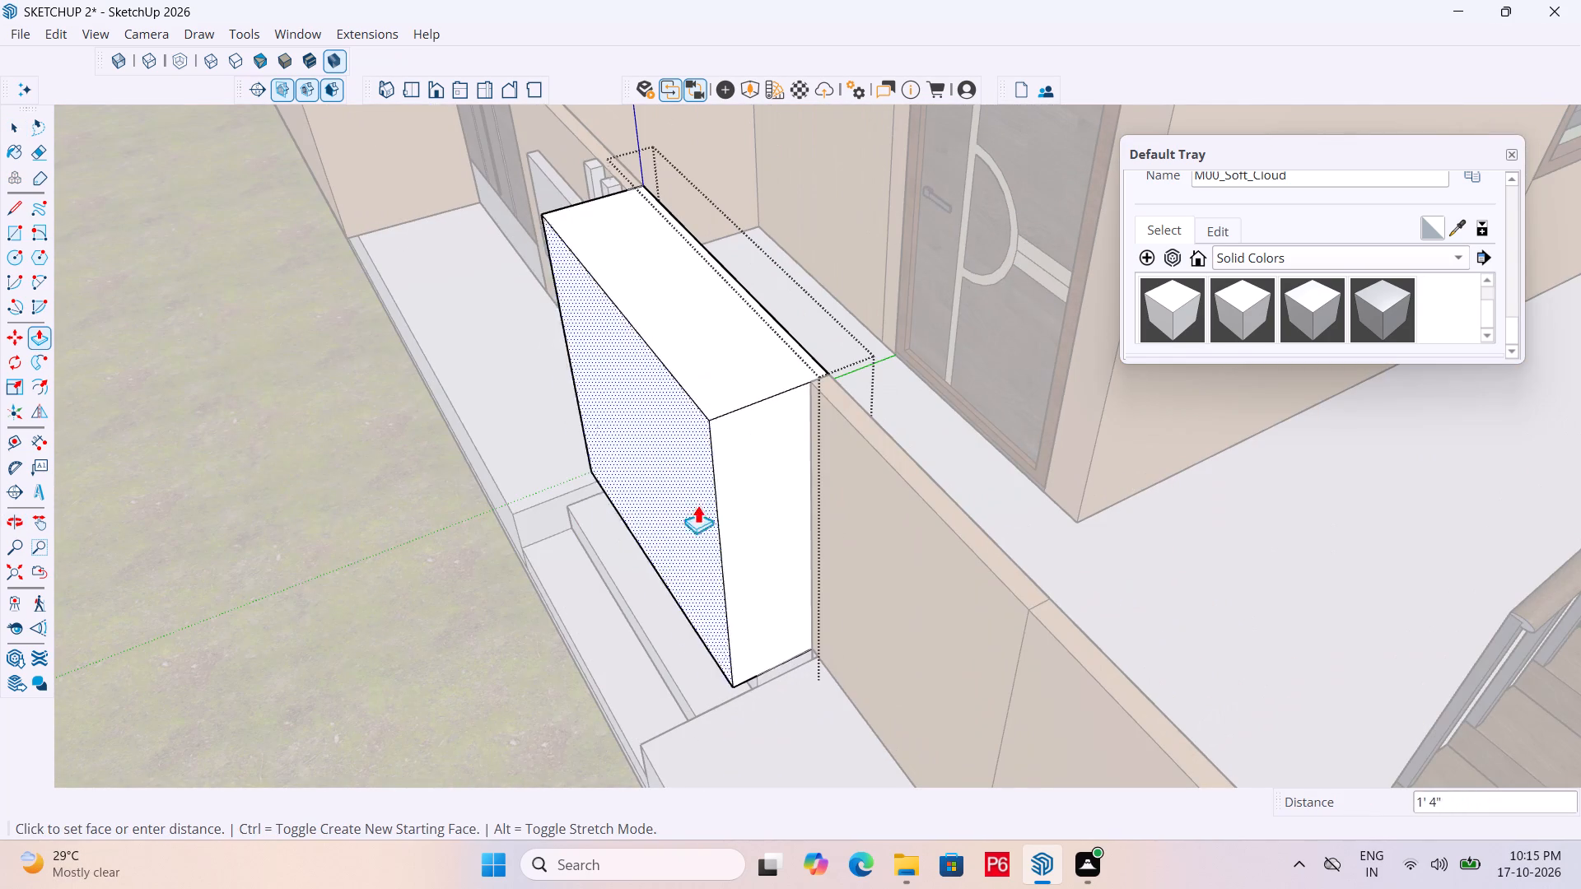
pyautogui.scroll(4, 629, 431)
pyautogui.scroll(2, 858, 350)
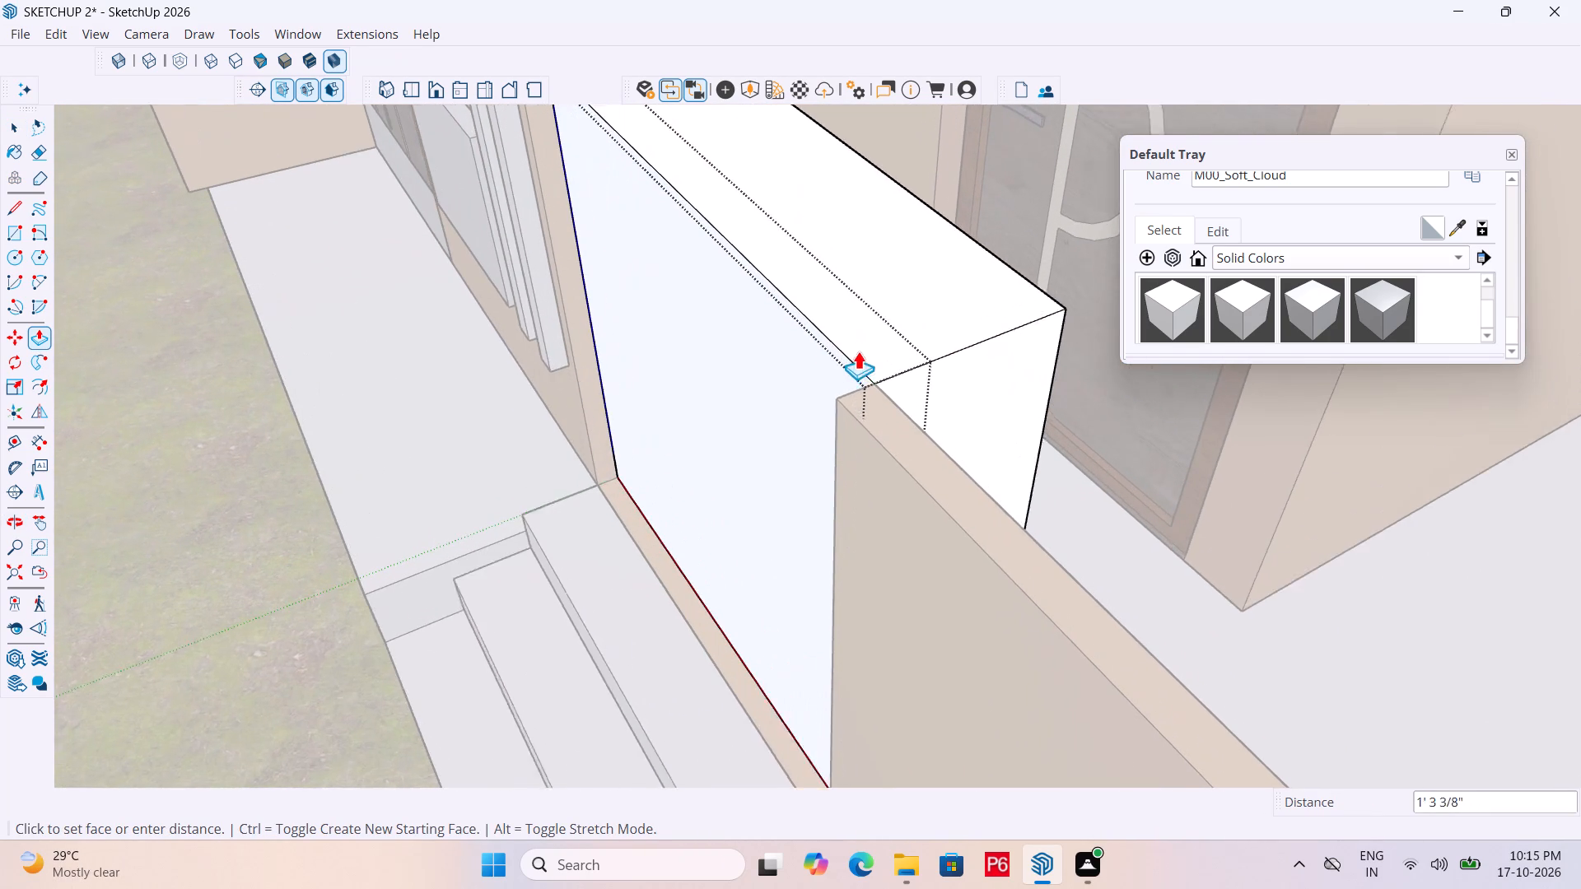
pyautogui.scroll(2, 858, 351)
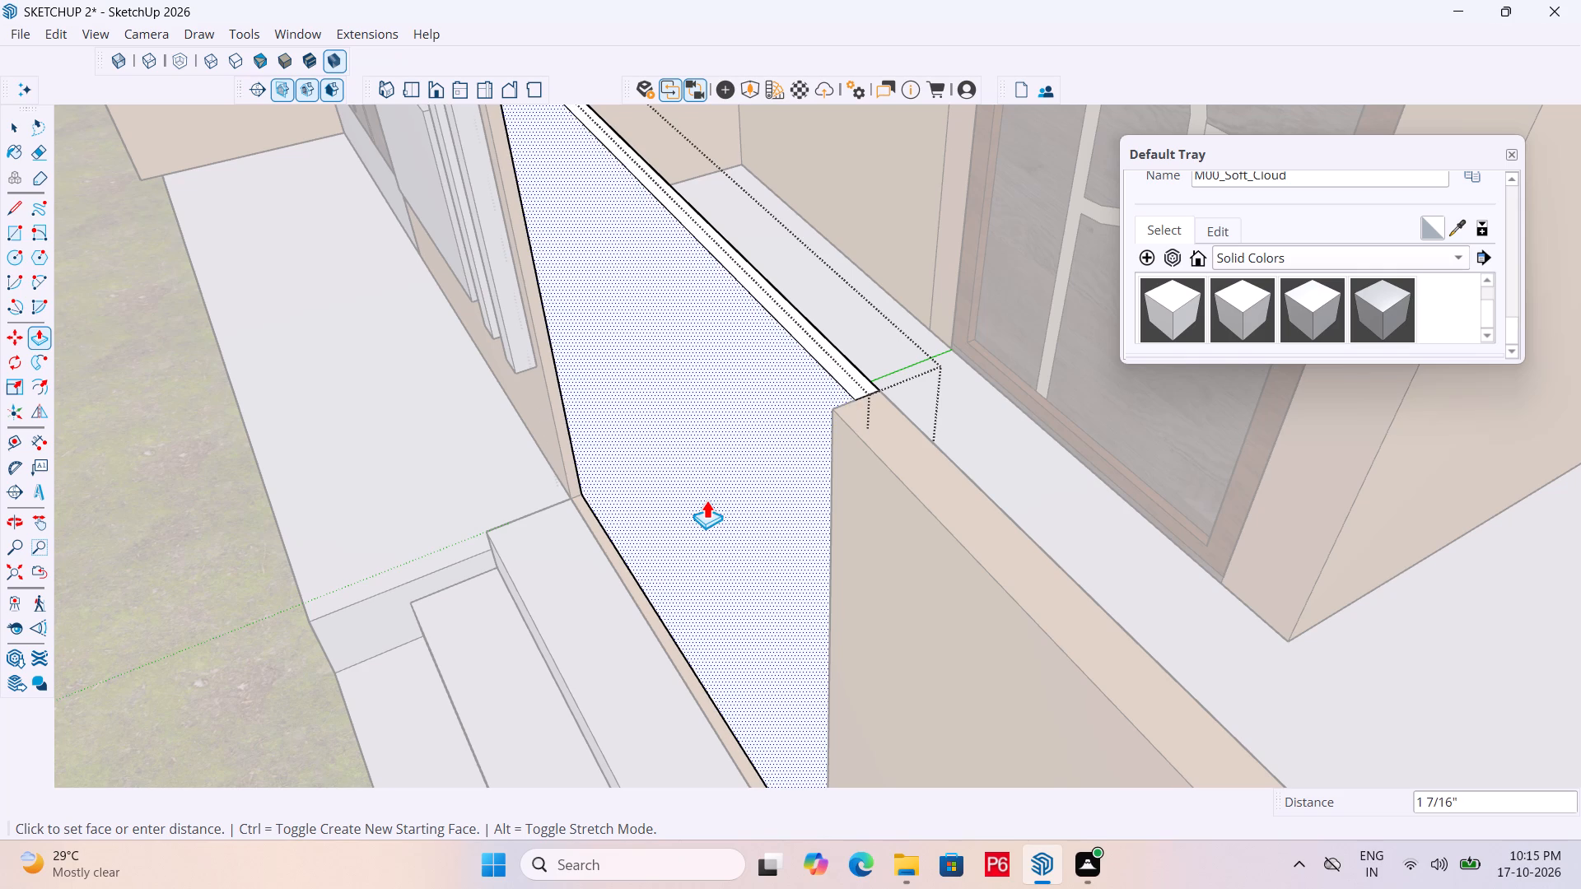
pyautogui.click(707, 500)
# Push the entrance panel's front face back by about 1/2" to make the panel thinner.
pyautogui.scroll(-5, 755, 418)
pyautogui.scroll(3, 855, 378)
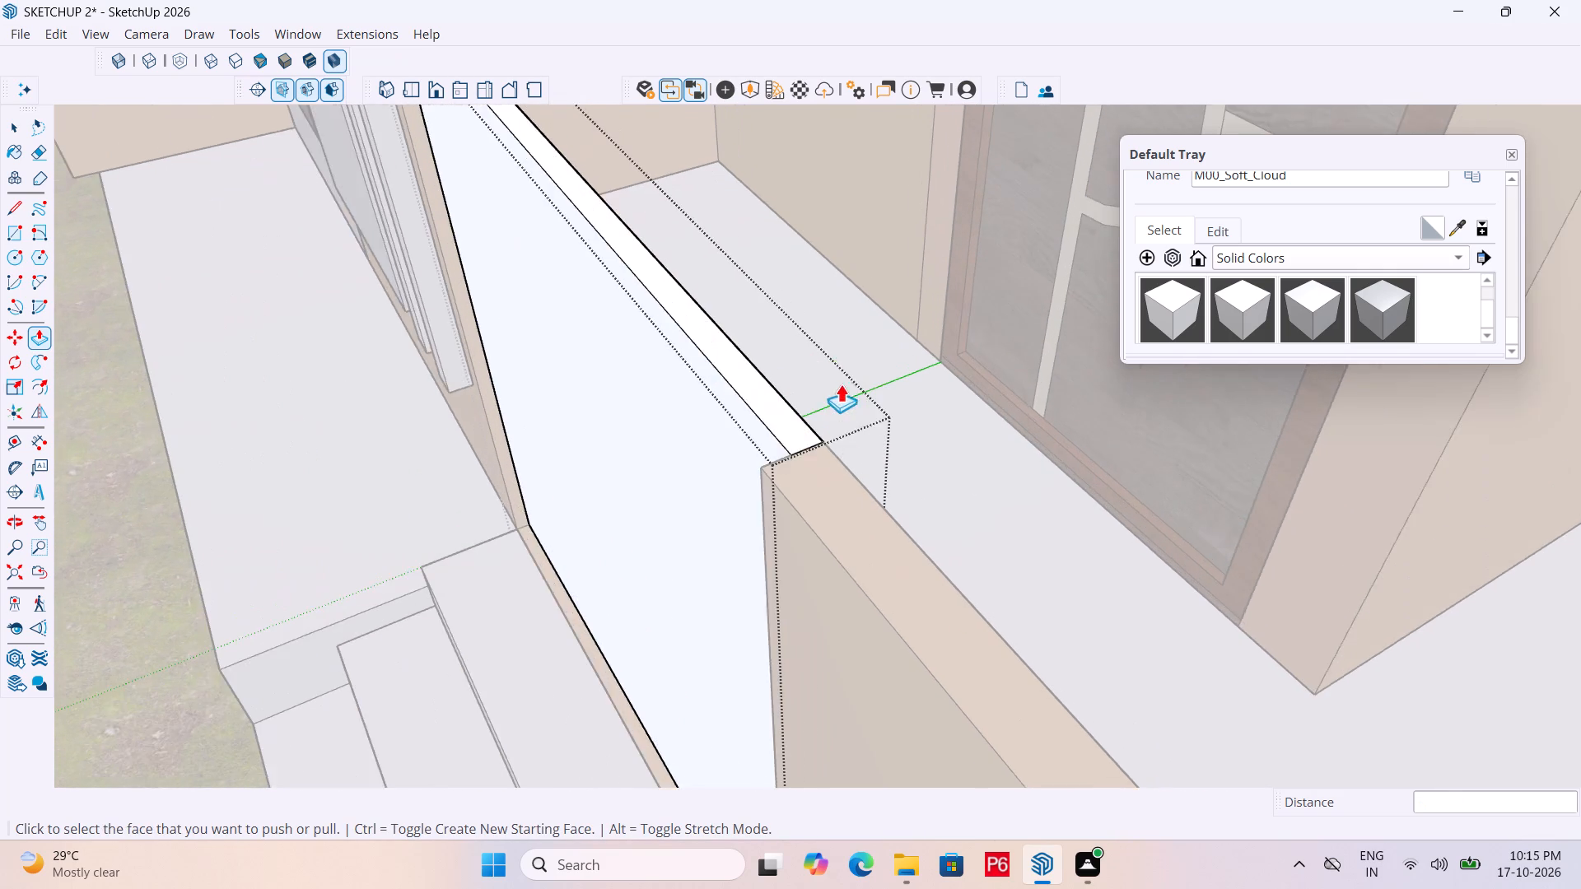
pyautogui.scroll(1, 841, 384)
pyautogui.click(697, 440)
pyautogui.click(713, 433)
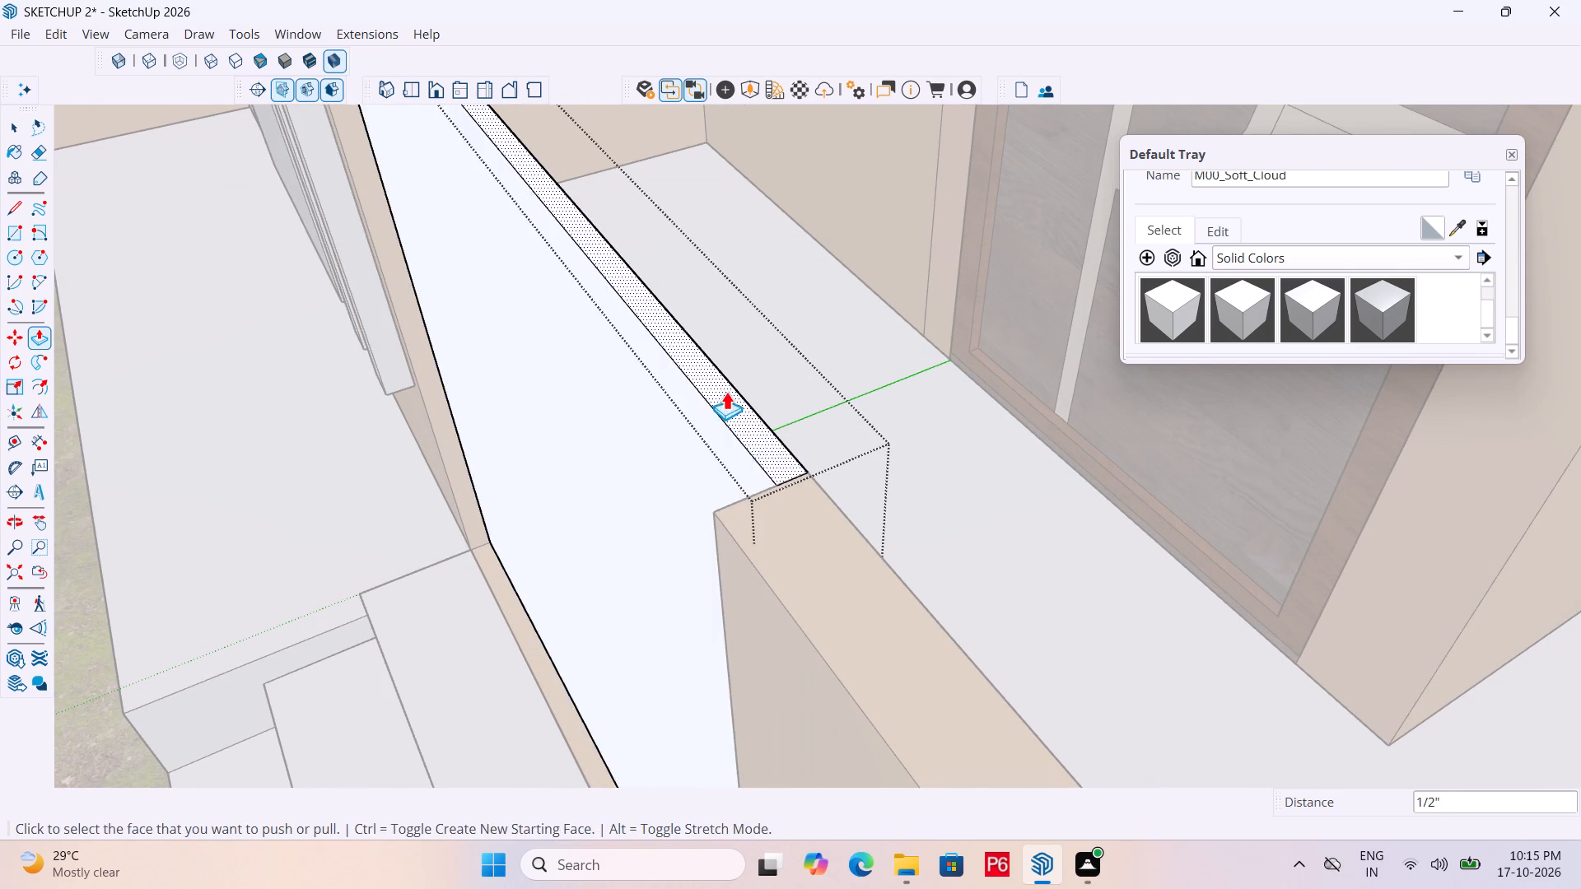
pyautogui.scroll(-6, 728, 375)
pyautogui.press('space')
# Save the model, leave the entrance panel group, and save again.
pyautogui.hotkey('ctrl', 's')
pyautogui.hotkey('ctrl', 's')
pyautogui.press('space')
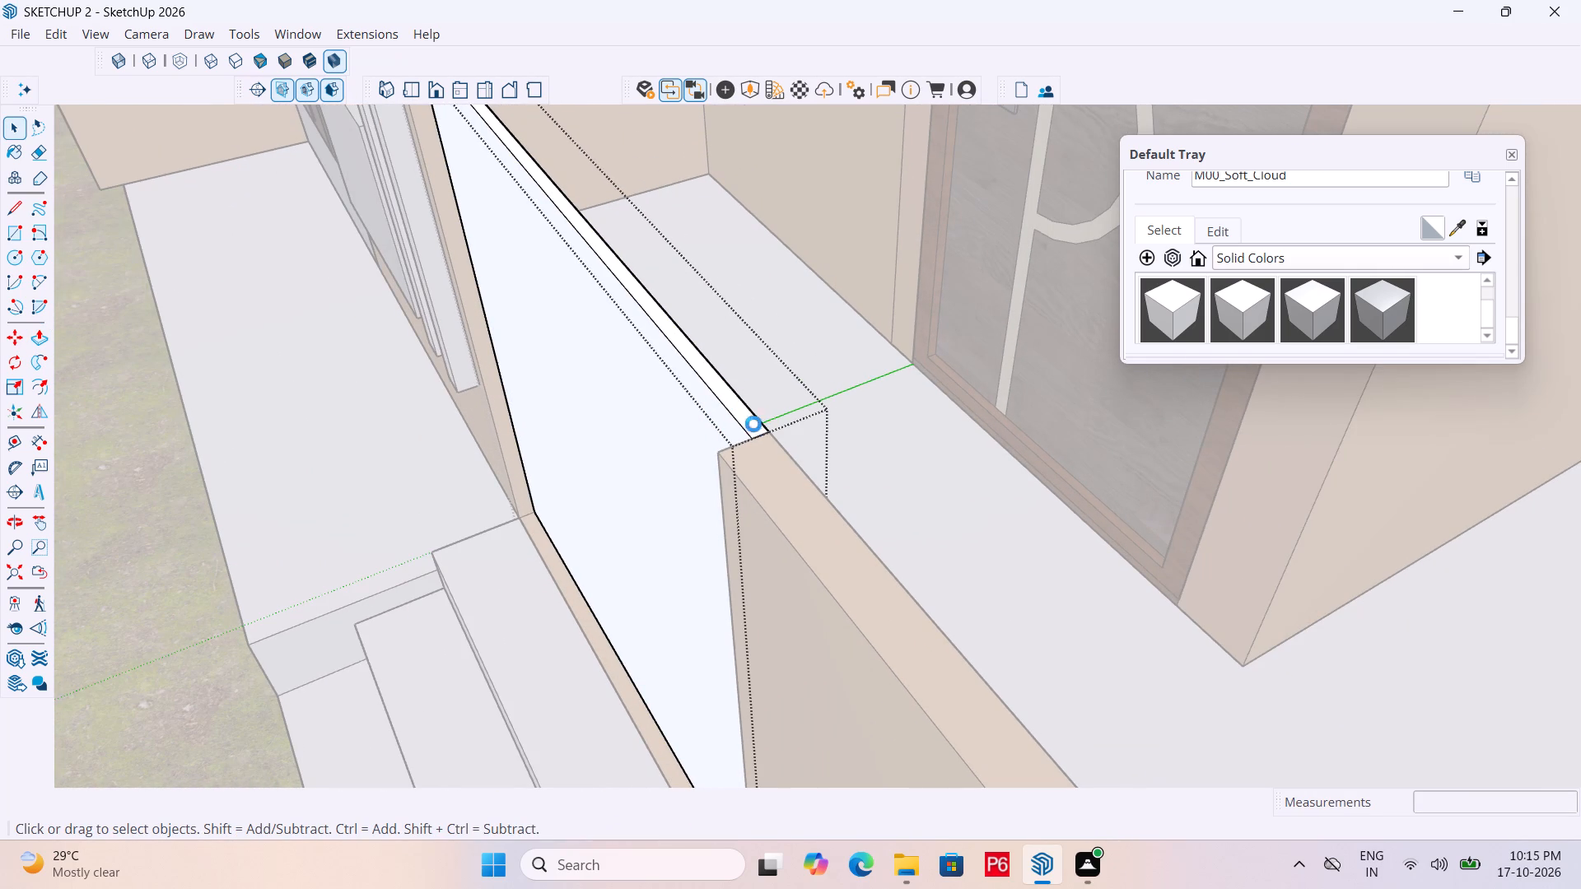
pyautogui.scroll(-6, 735, 407)
pyautogui.scroll(-16, 755, 483)
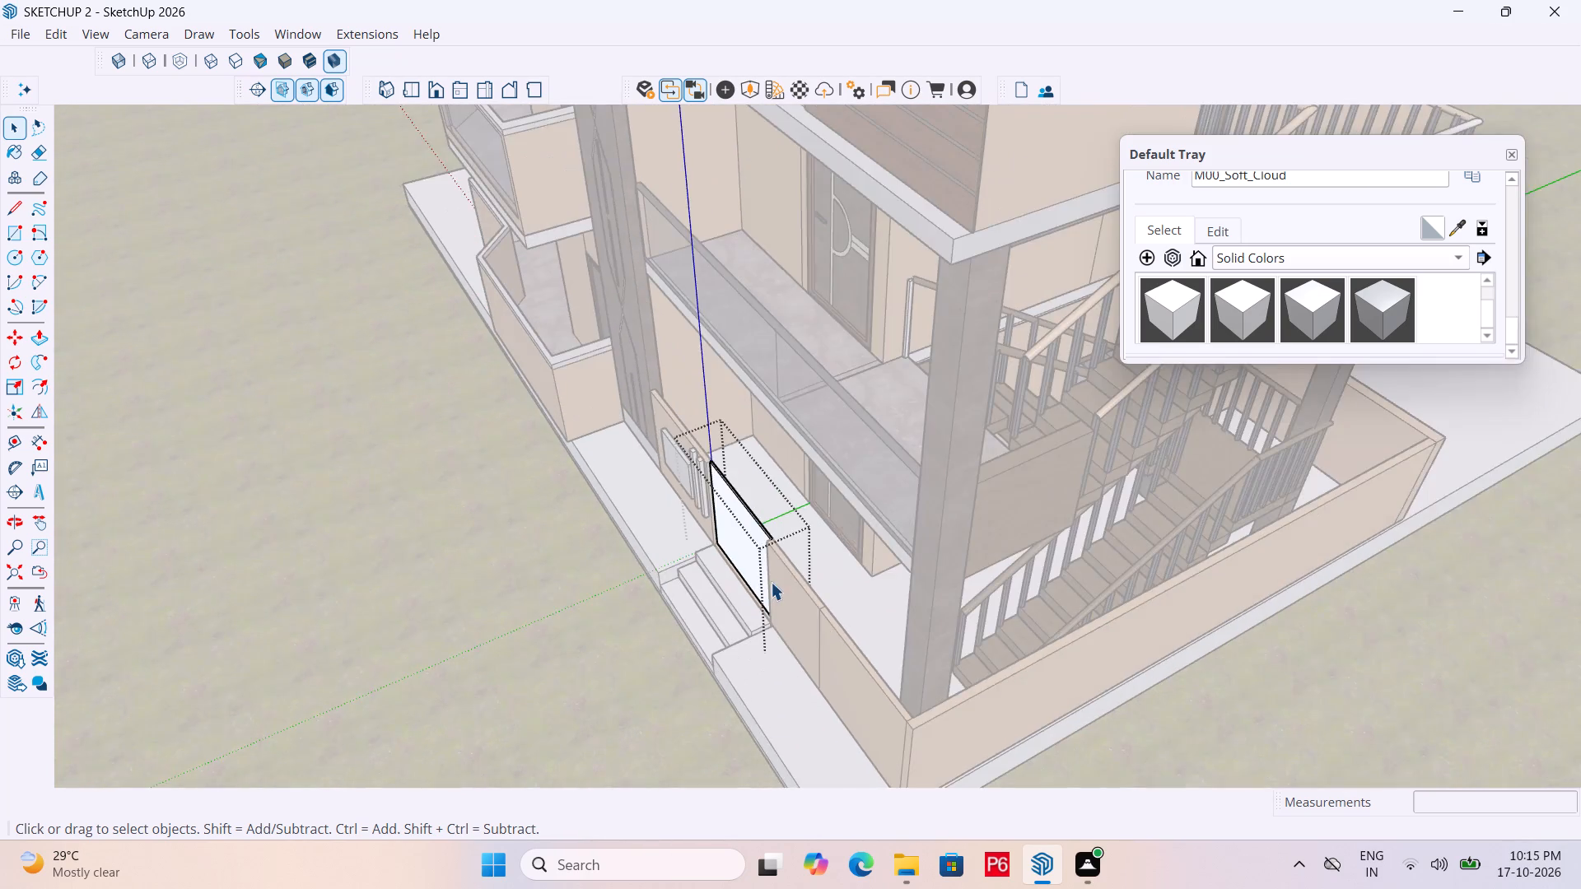
pyautogui.scroll(-14, 771, 582)
pyautogui.doubleClick(138, 367)
pyautogui.scroll(2, 740, 423)
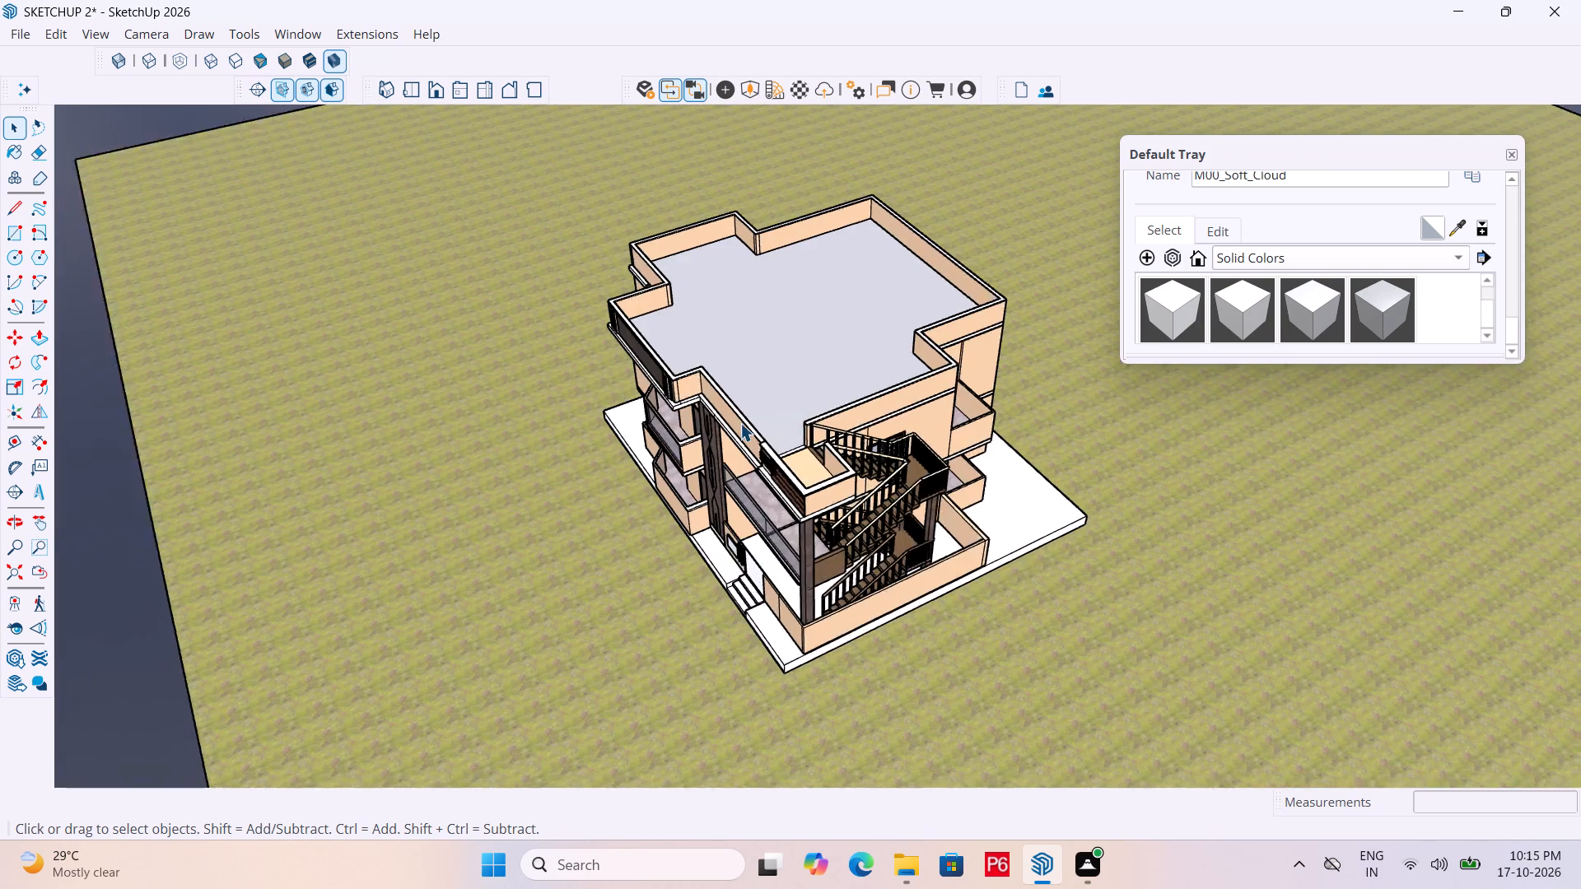
pyautogui.scroll(10, 740, 423)
pyautogui.scroll(5, 763, 635)
pyautogui.hotkey('ctrl', 's')
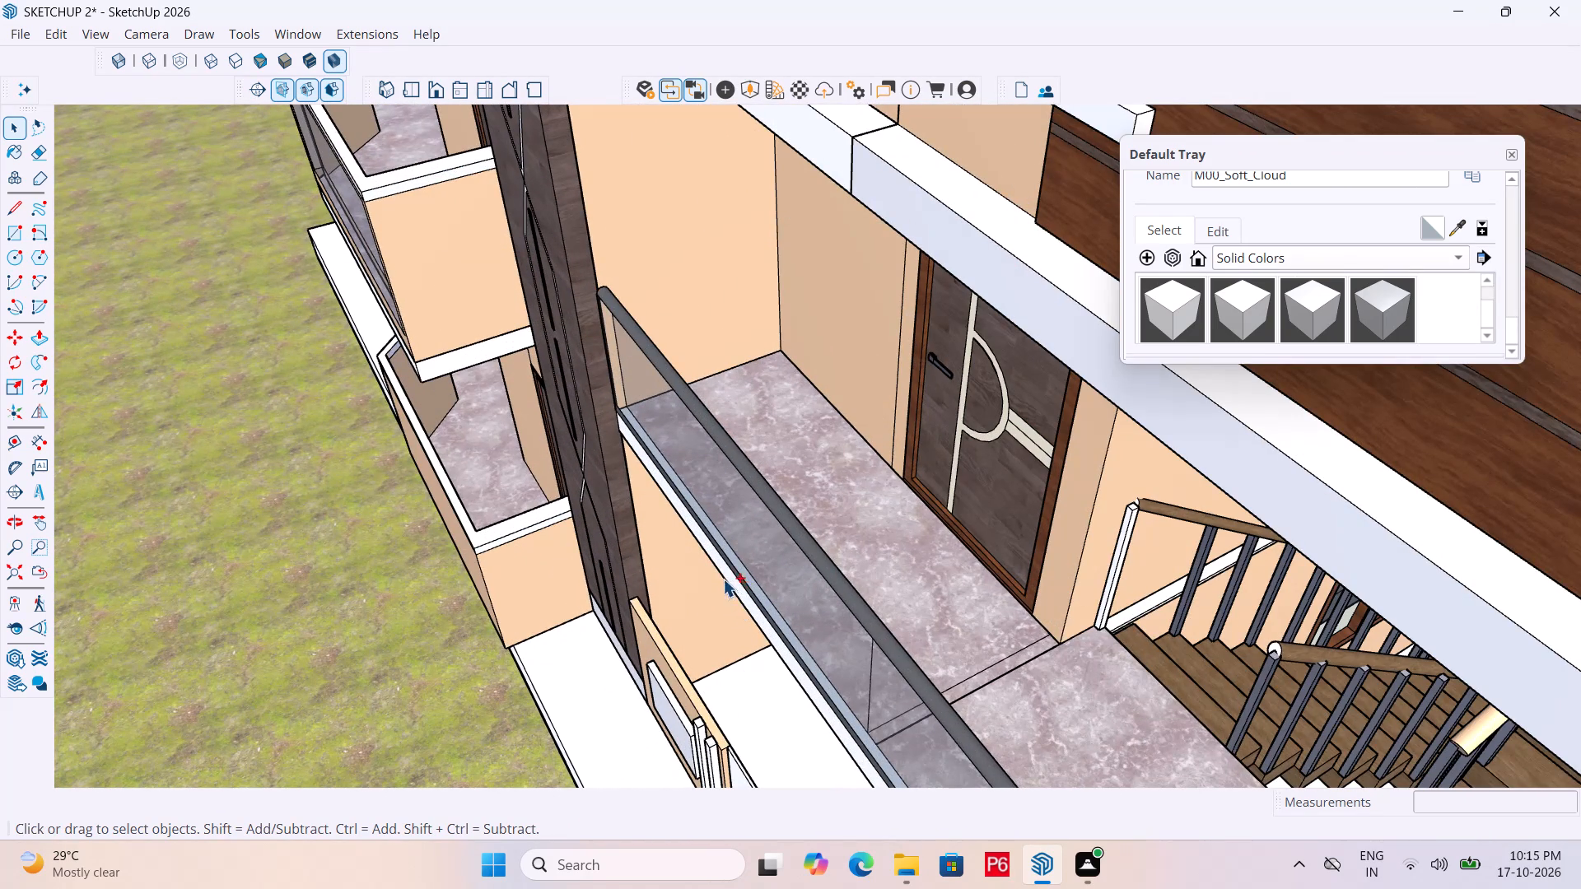
pyautogui.hotkey('ctrl', 's')
# Move the entrance panel outward so its lower front corner meets the strip wall's outer bottom corner at the steps.
pyautogui.scroll(-7, 670, 532)
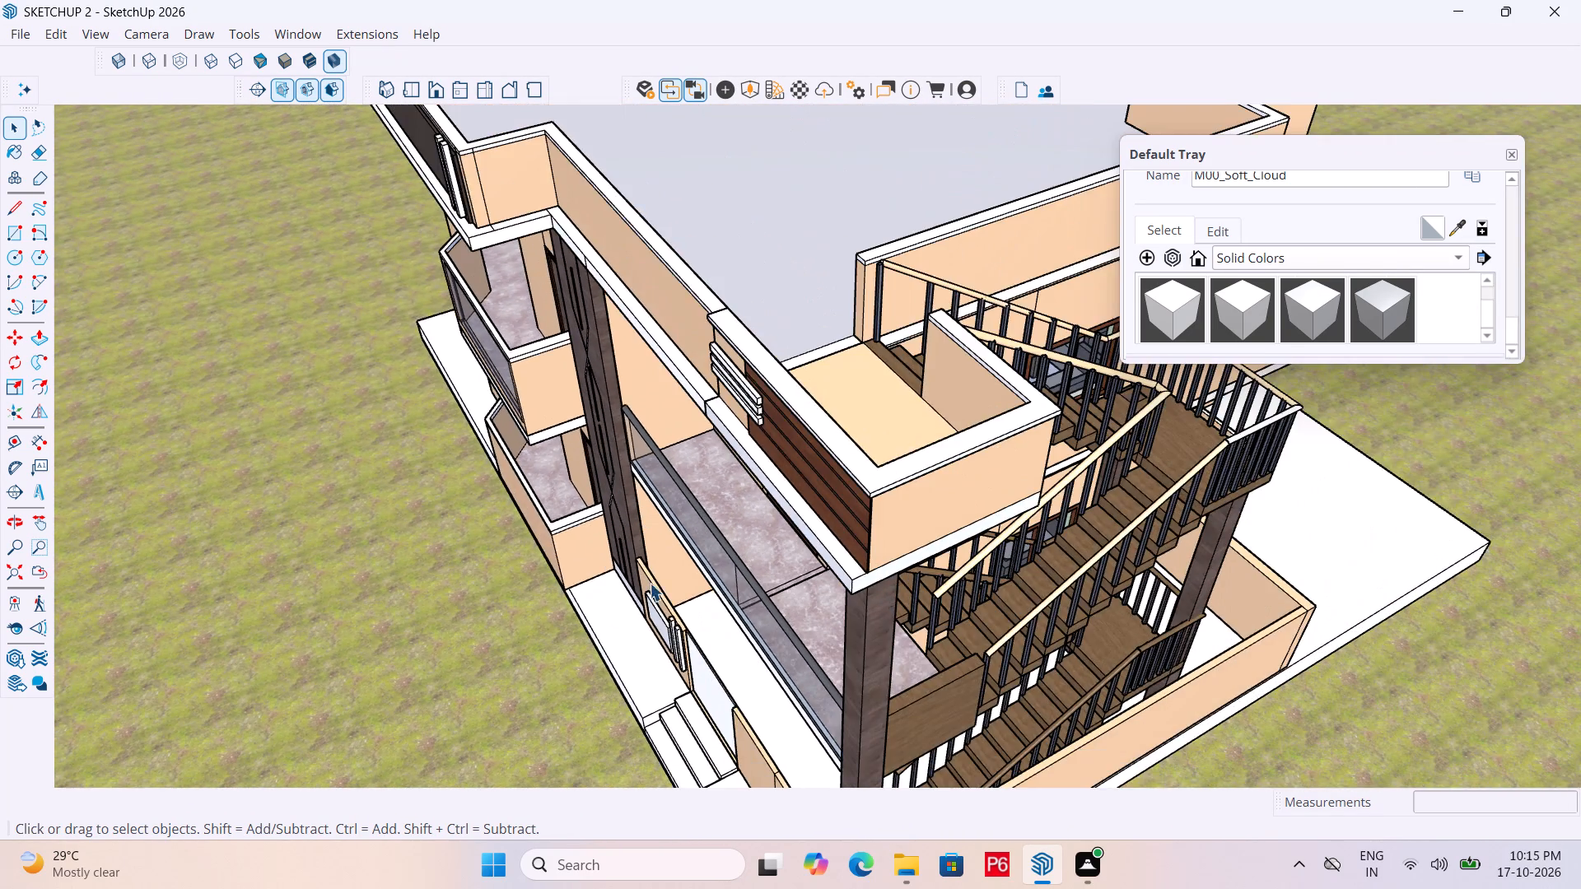
pyautogui.scroll(9, 683, 675)
pyautogui.moveTo(763, 738); pyautogui.dragTo(796, 620, button='middle')
pyautogui.scroll(-4, 590, 476)
pyautogui.scroll(3, 637, 642)
pyautogui.moveTo(647, 640); pyautogui.dragTo(707, 659, button='middle')
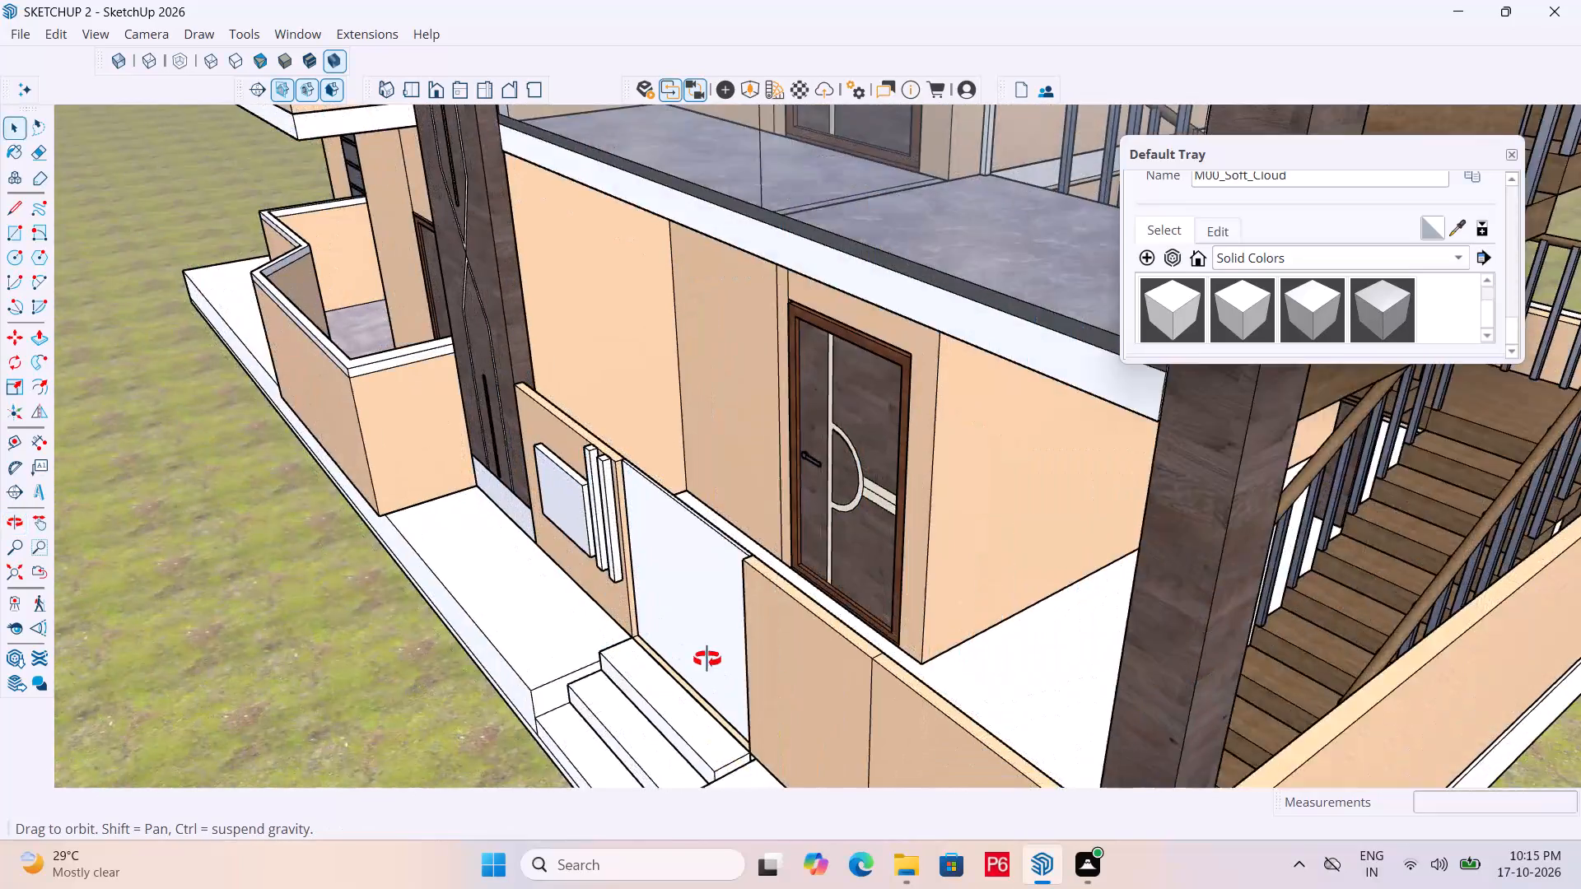
pyautogui.scroll(2, 707, 659)
pyautogui.moveTo(707, 659); pyautogui.dragTo(727, 664, button='middle')
pyautogui.click(711, 634)
pyautogui.scroll(6, 666, 702)
pyautogui.press('m')
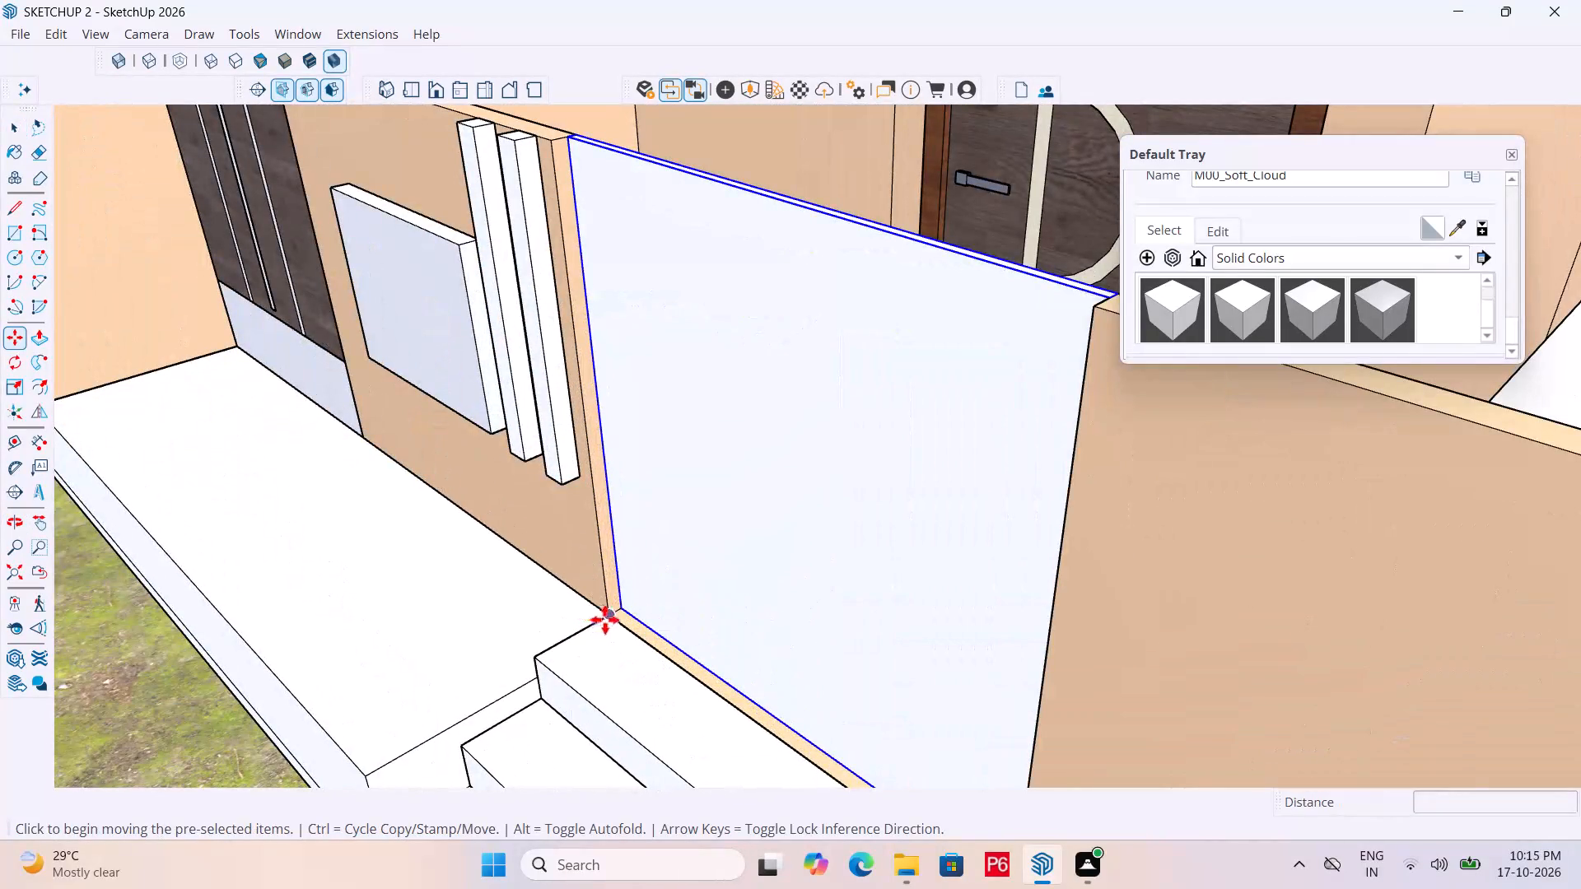
pyautogui.scroll(6, 616, 624)
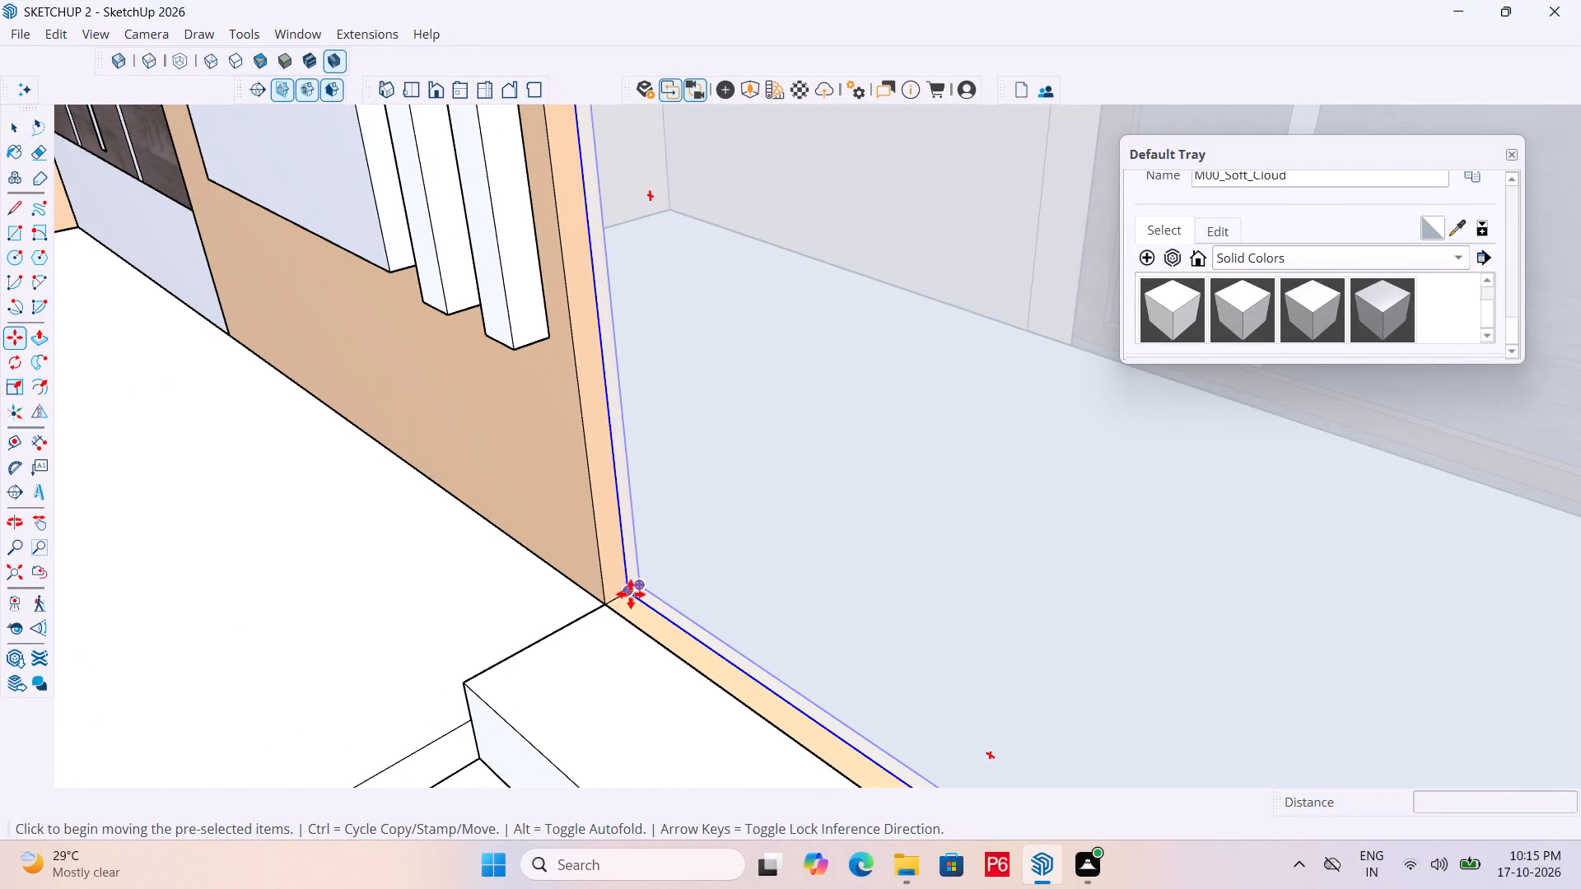
pyautogui.click(629, 594)
pyautogui.click(602, 607)
pyautogui.scroll(-6, 546, 559)
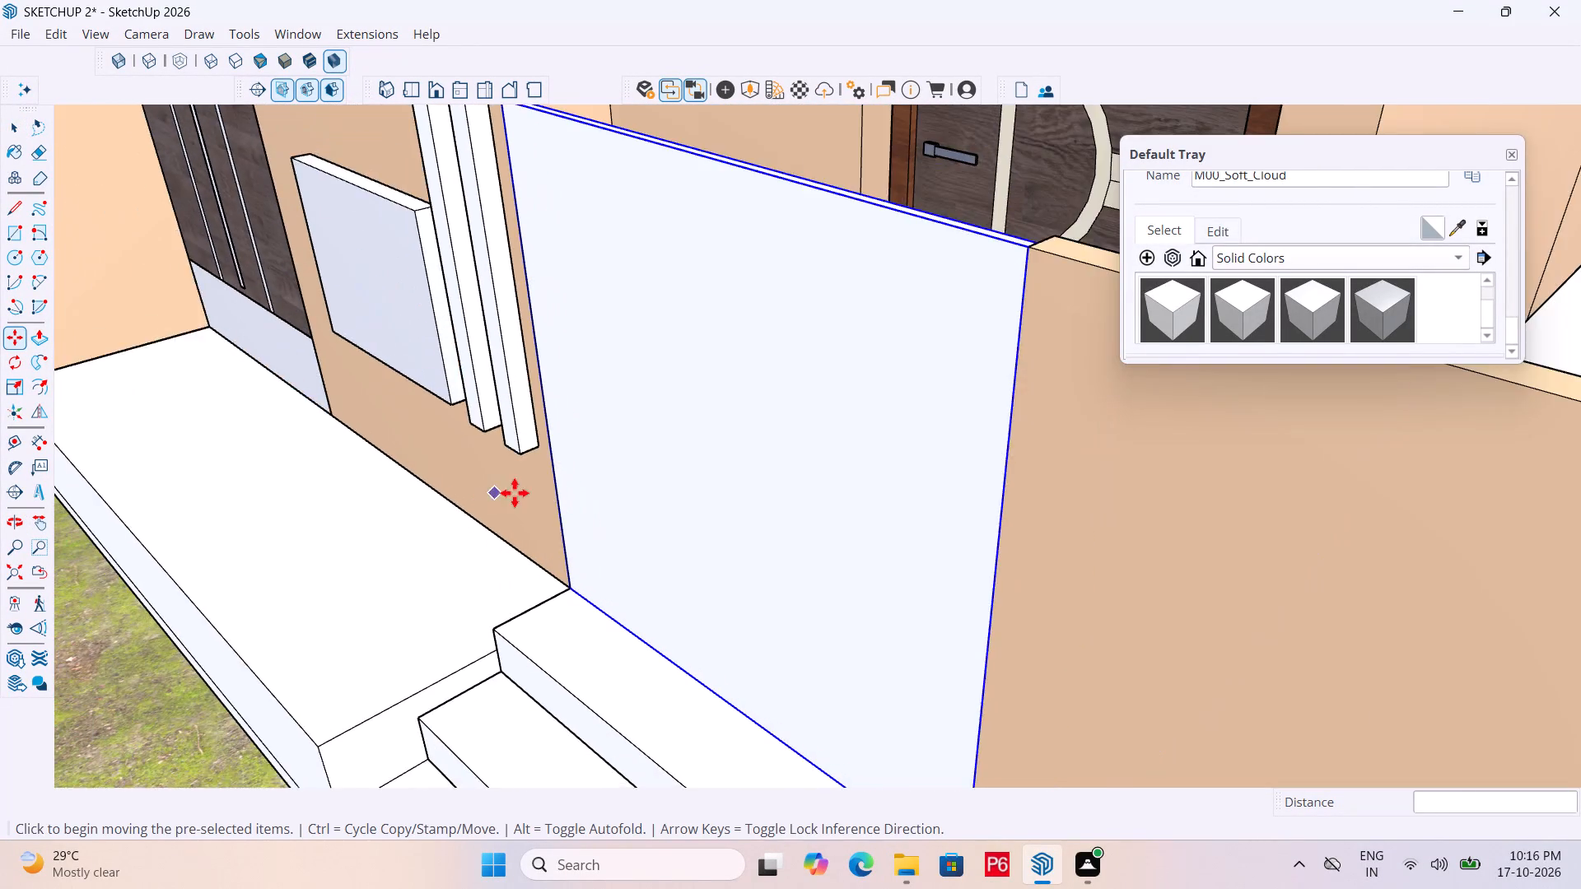
pyautogui.scroll(-5, 515, 493)
pyautogui.press('space')
# Inside the entrance panel group, draw an inset rectangle about 4' 3 3/16" by 4' 3/16" on the front face, leaving a narrow border.
pyautogui.click(702, 435)
pyautogui.moveTo(702, 435); pyautogui.dragTo(1032, 380, button='middle')
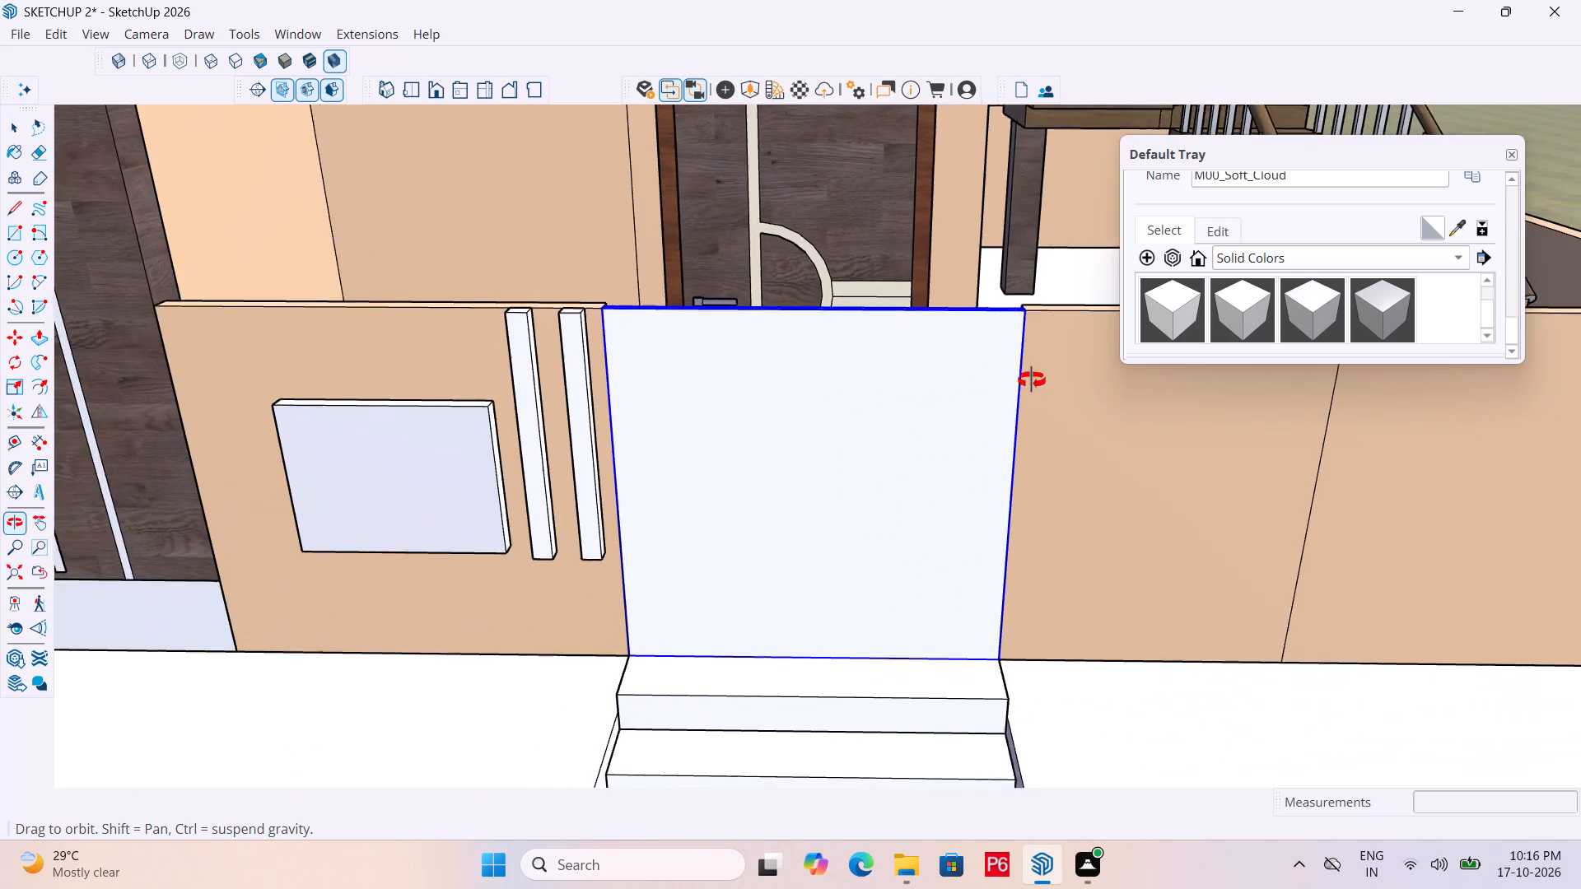
pyautogui.moveTo(1032, 380); pyautogui.dragTo(968, 409, button='middle')
pyautogui.click(839, 371)
pyautogui.doubleClick(720, 370)
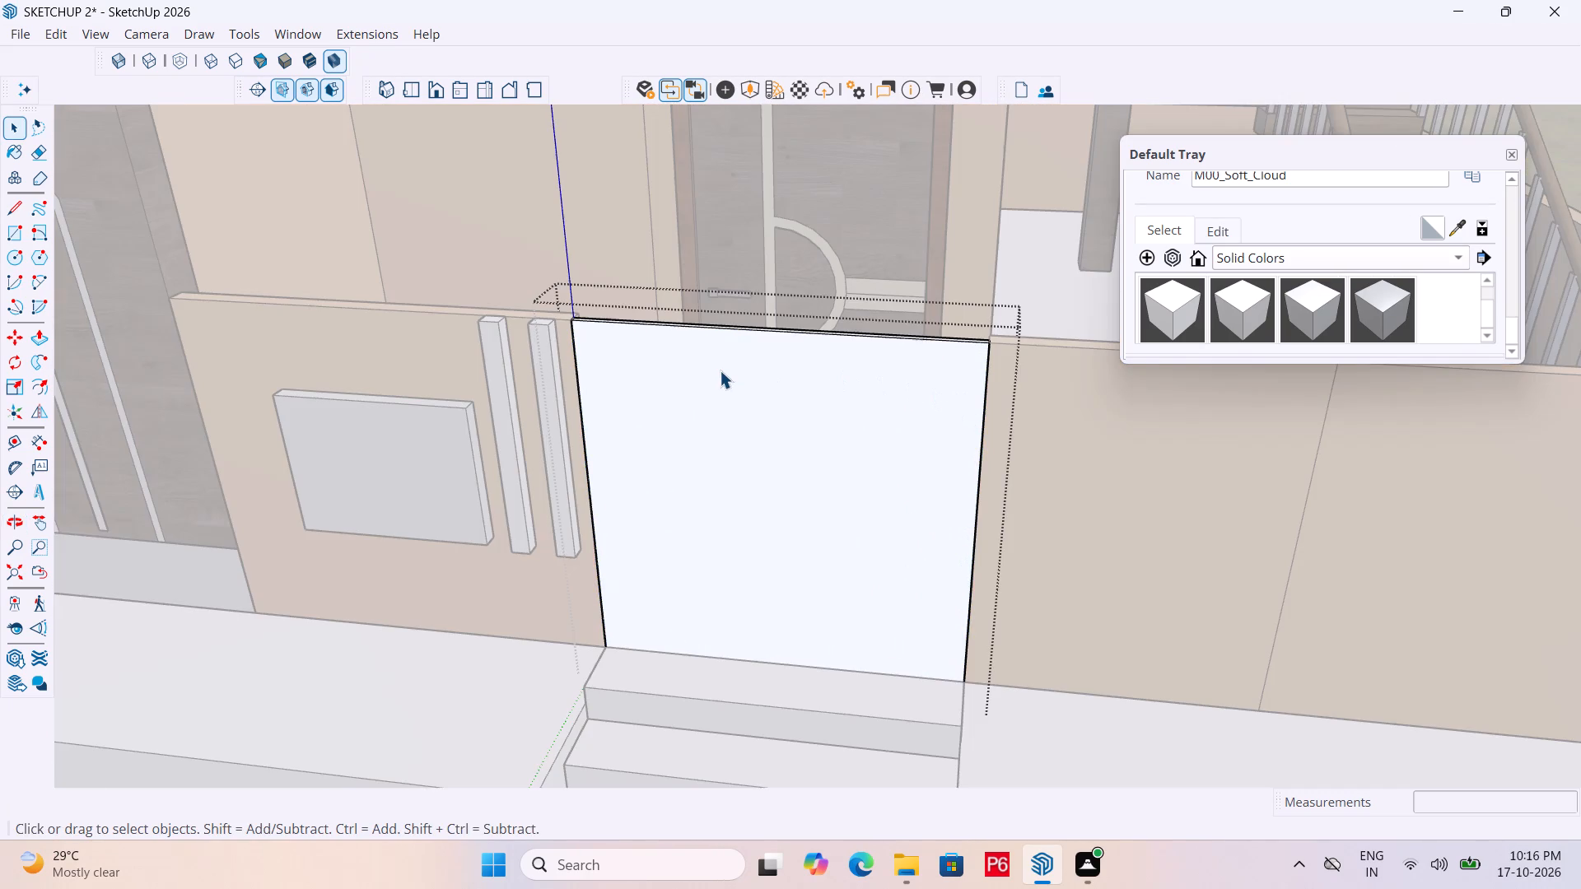
pyautogui.click(702, 385)
pyautogui.moveTo(719, 412); pyautogui.dragTo(732, 398, button='middle')
pyautogui.scroll(3, 732, 397)
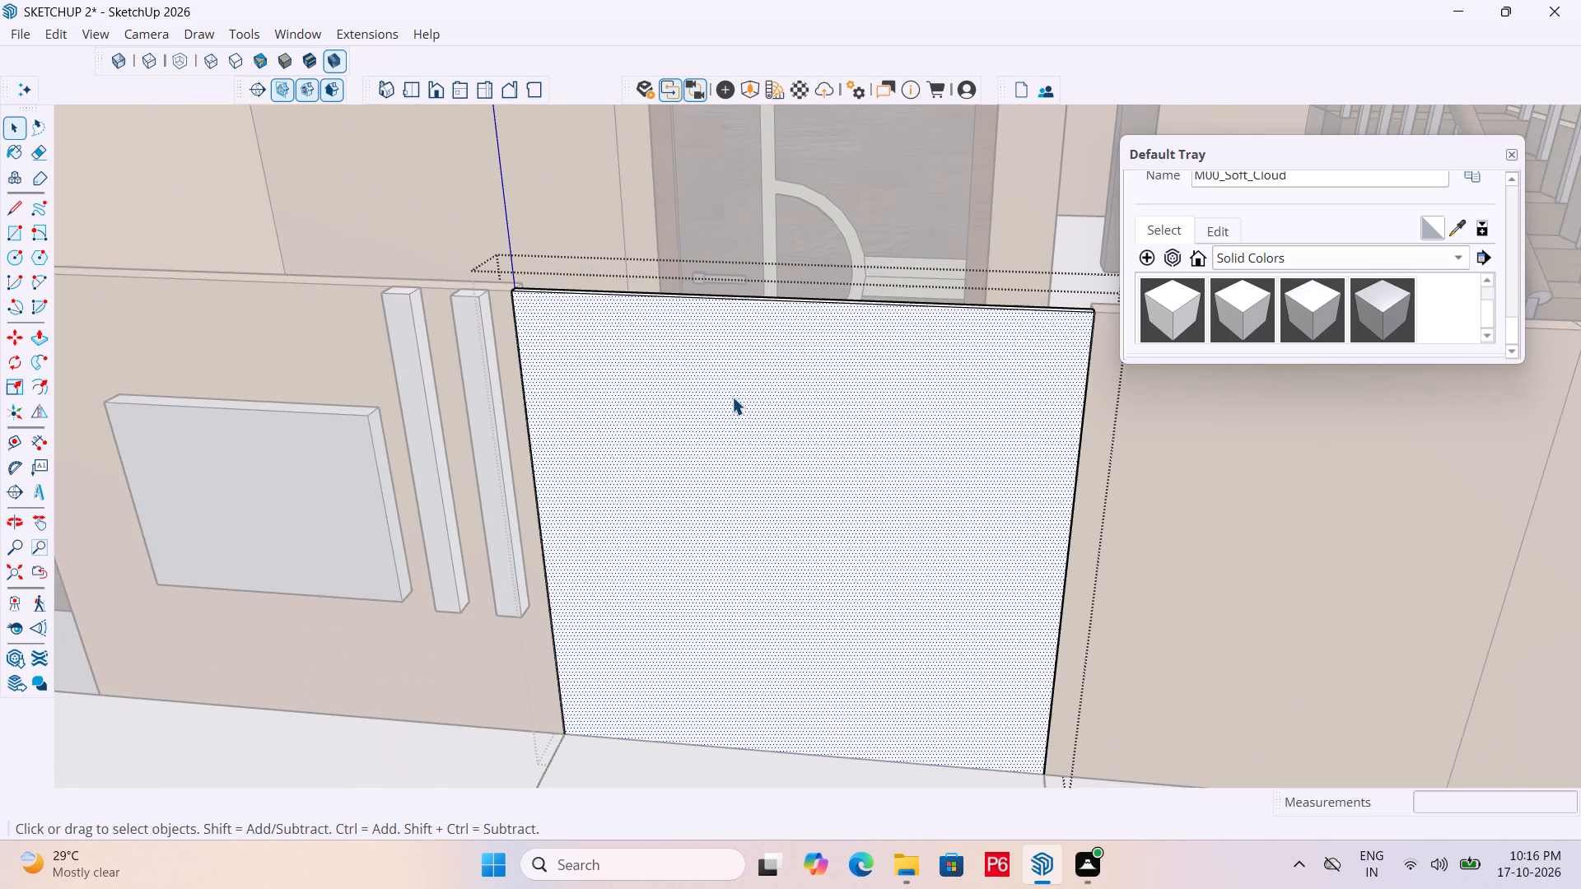
pyautogui.click(732, 397)
pyautogui.press('t')
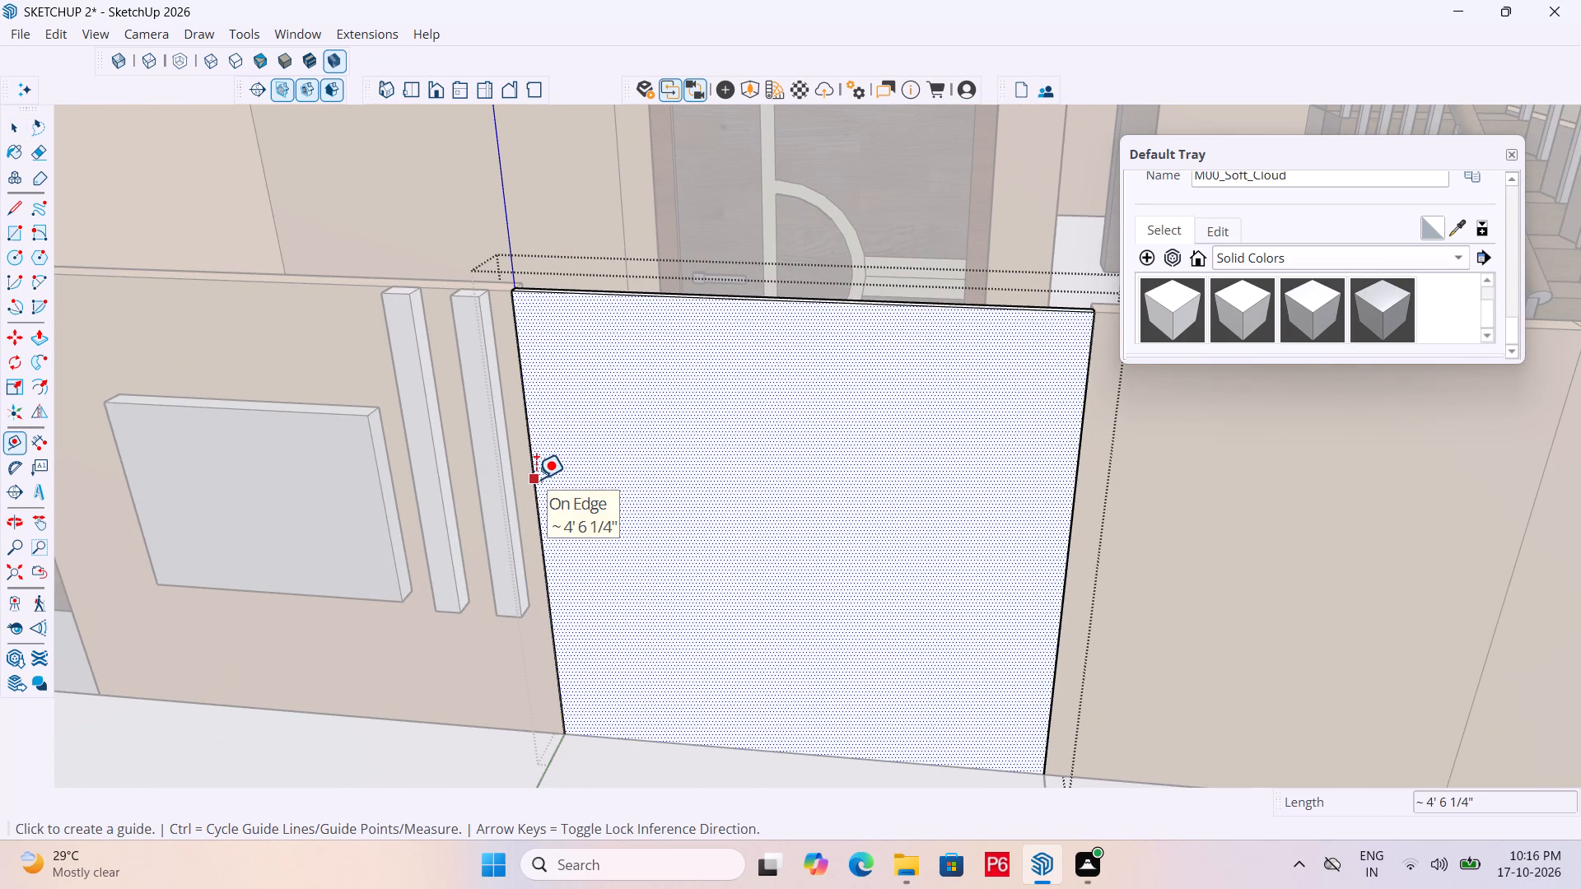
pyautogui.press('r')
pyautogui.click(539, 316)
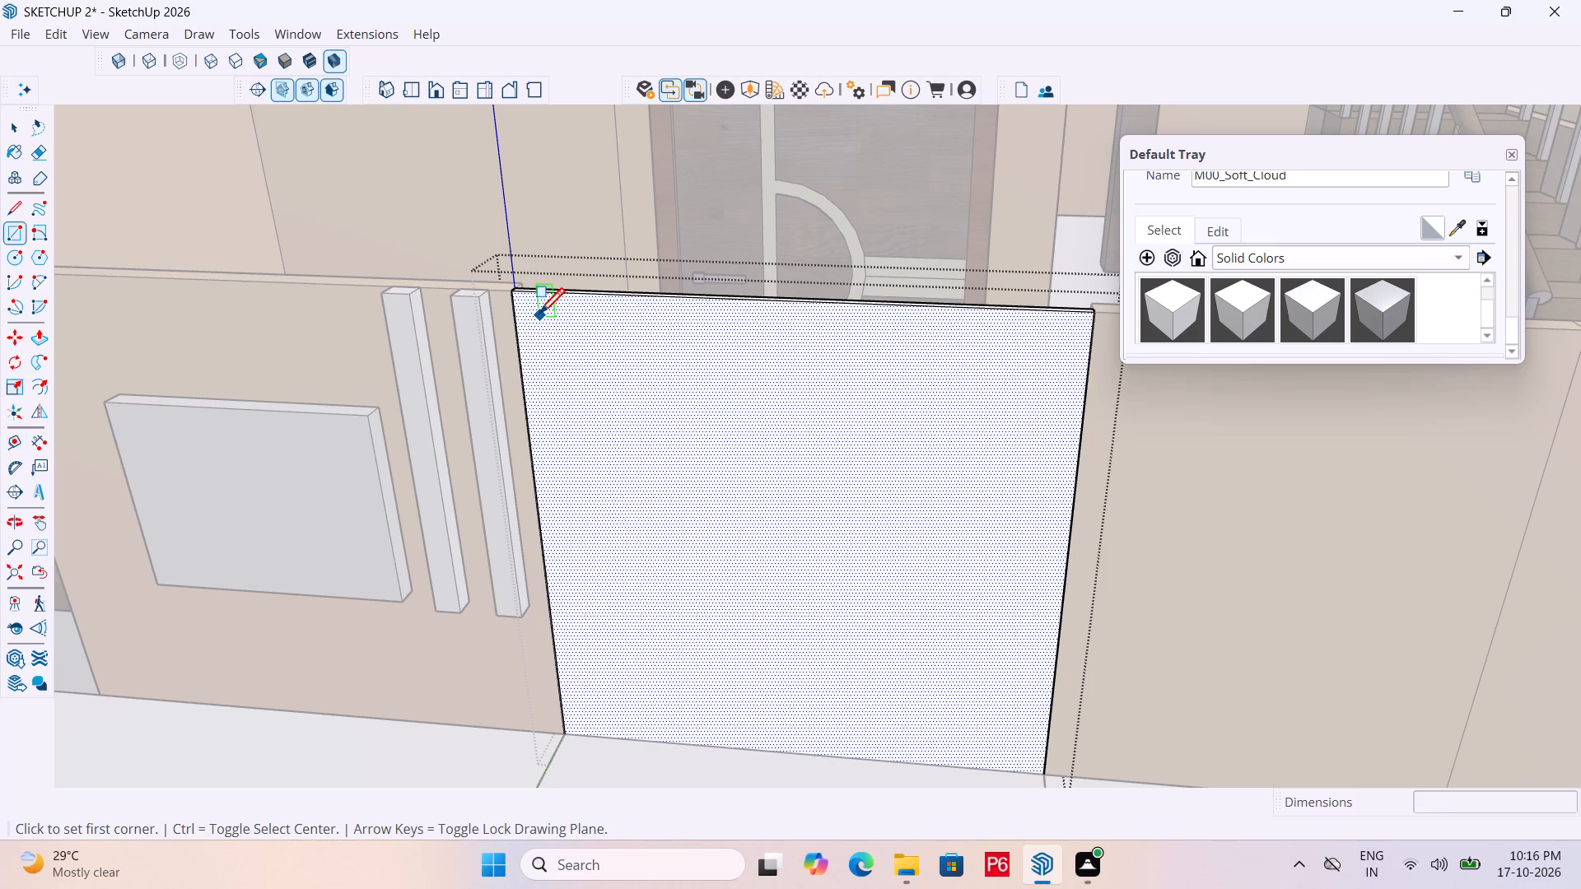
pyautogui.click(1026, 747)
pyautogui.press('space')
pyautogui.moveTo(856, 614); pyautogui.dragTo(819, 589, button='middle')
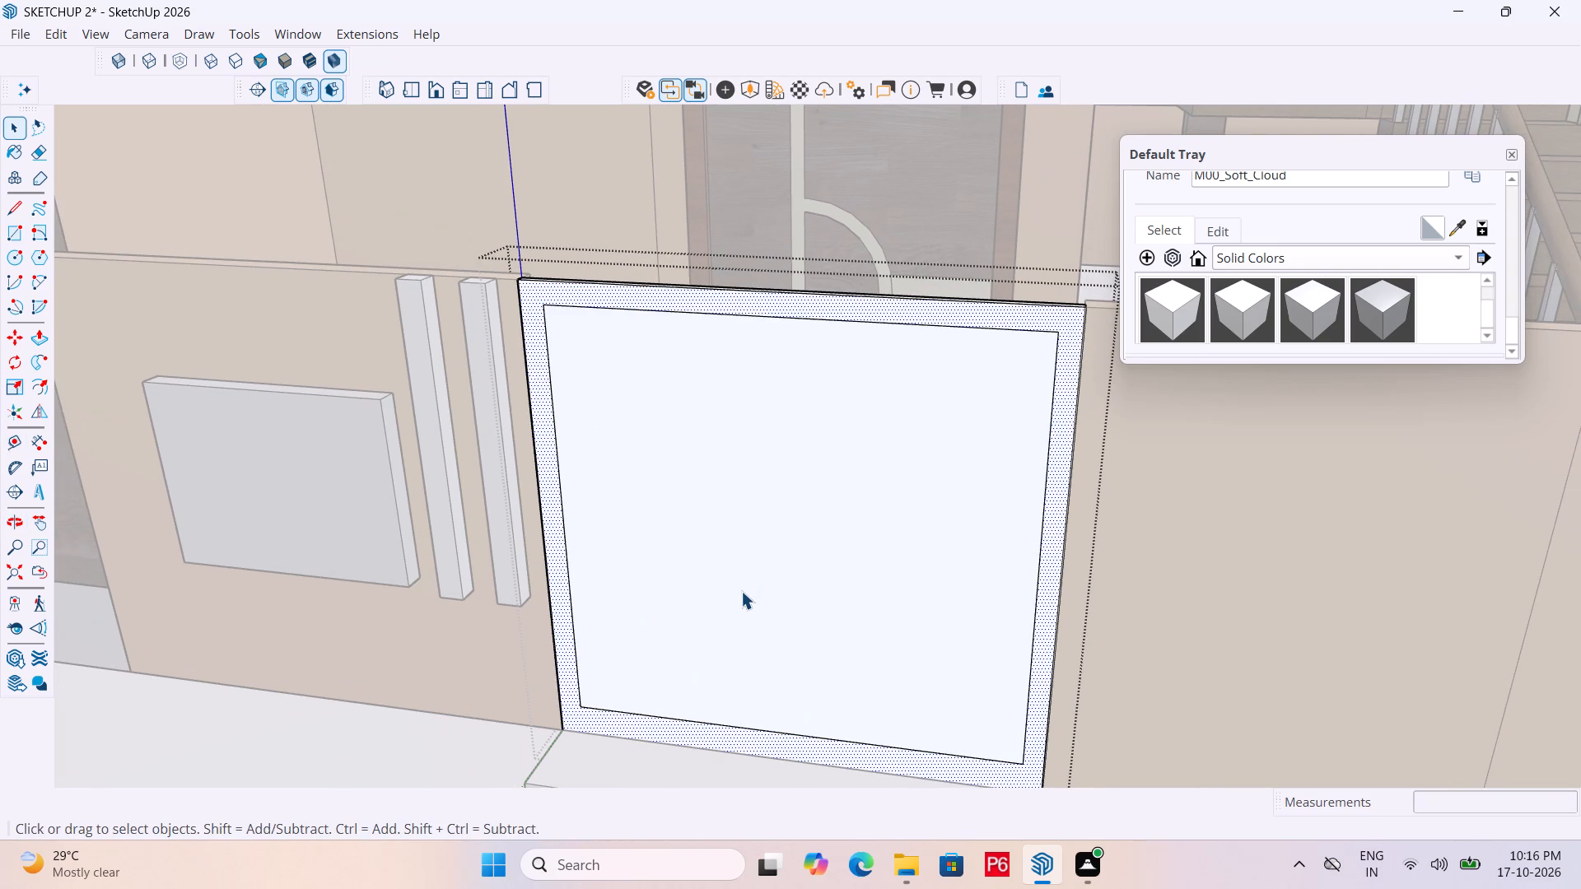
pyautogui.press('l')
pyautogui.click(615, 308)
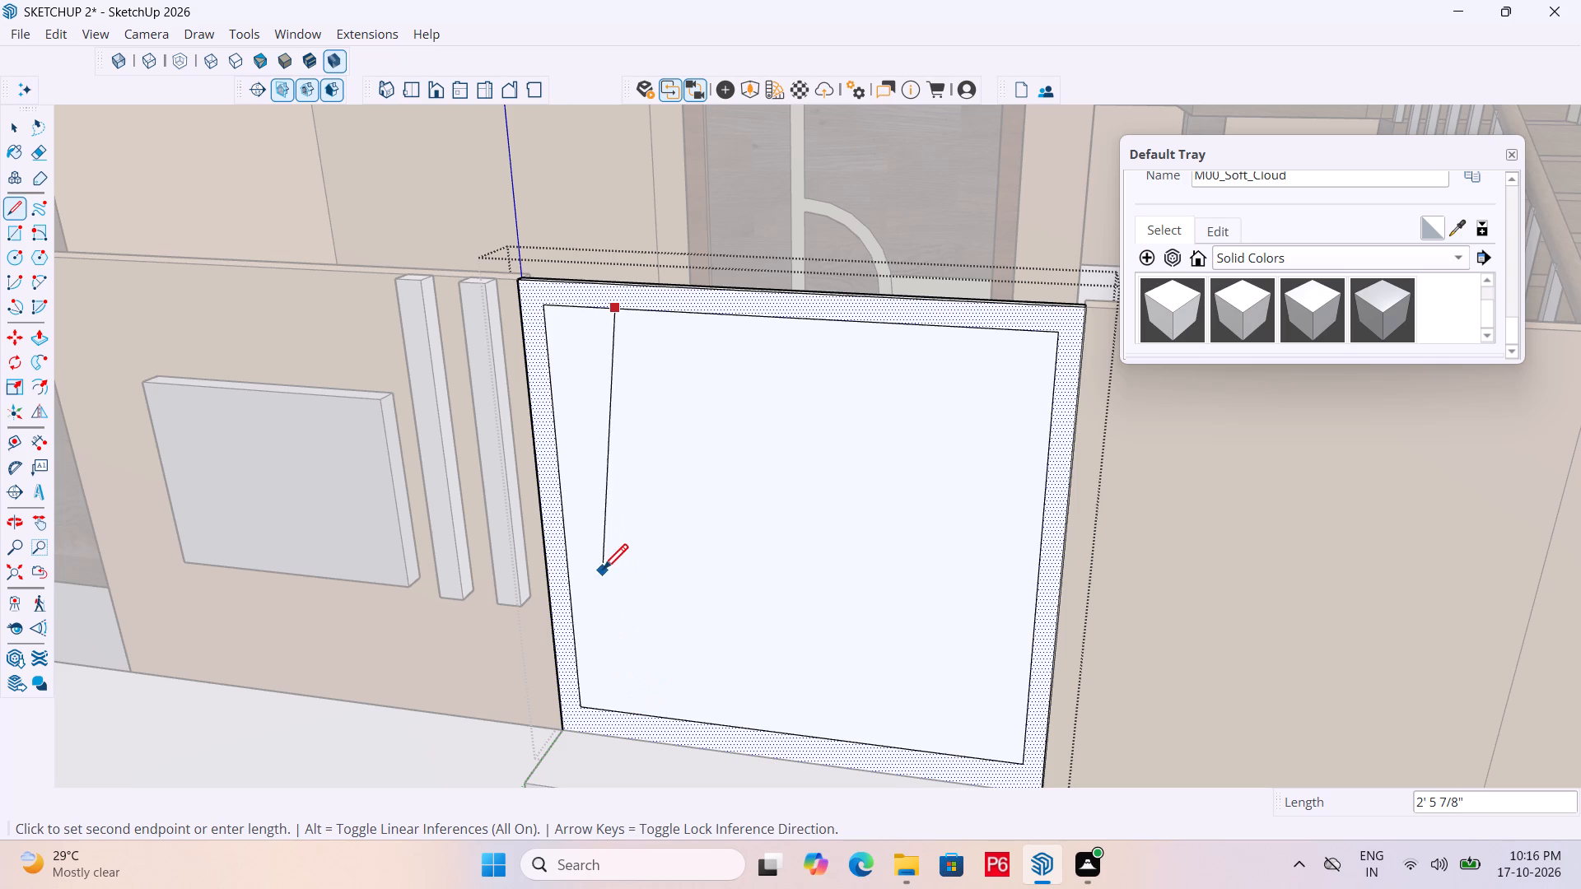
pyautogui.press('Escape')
# Draw a horizontal line about 4' 3 3/16" long across the inset rectangle, just below its top edge.
pyautogui.press('l')
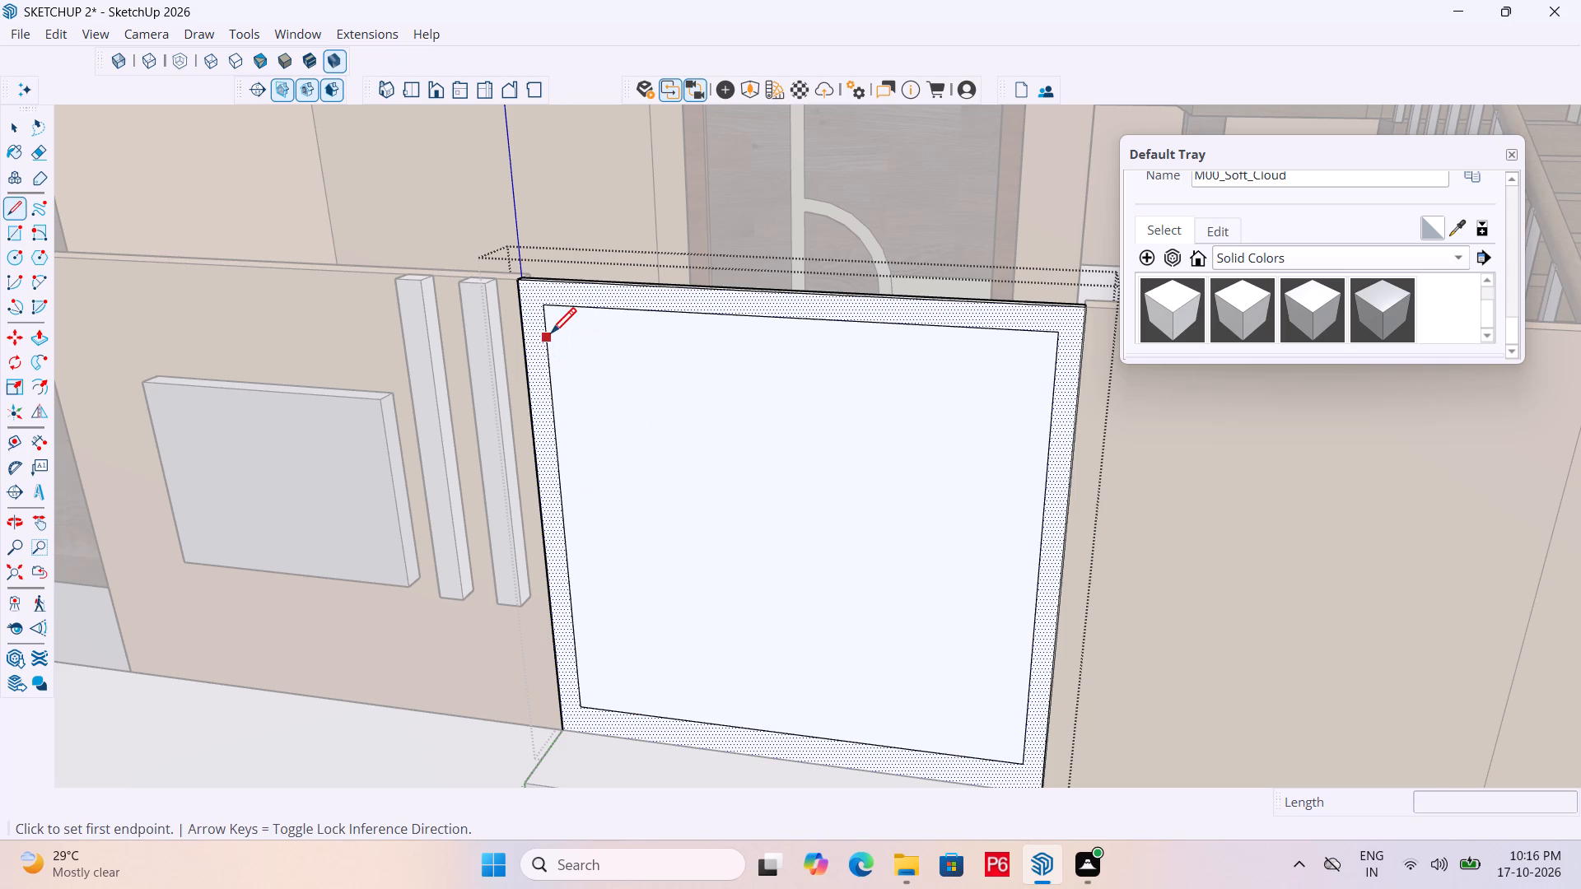
pyautogui.click(551, 336)
pyautogui.click(1056, 365)
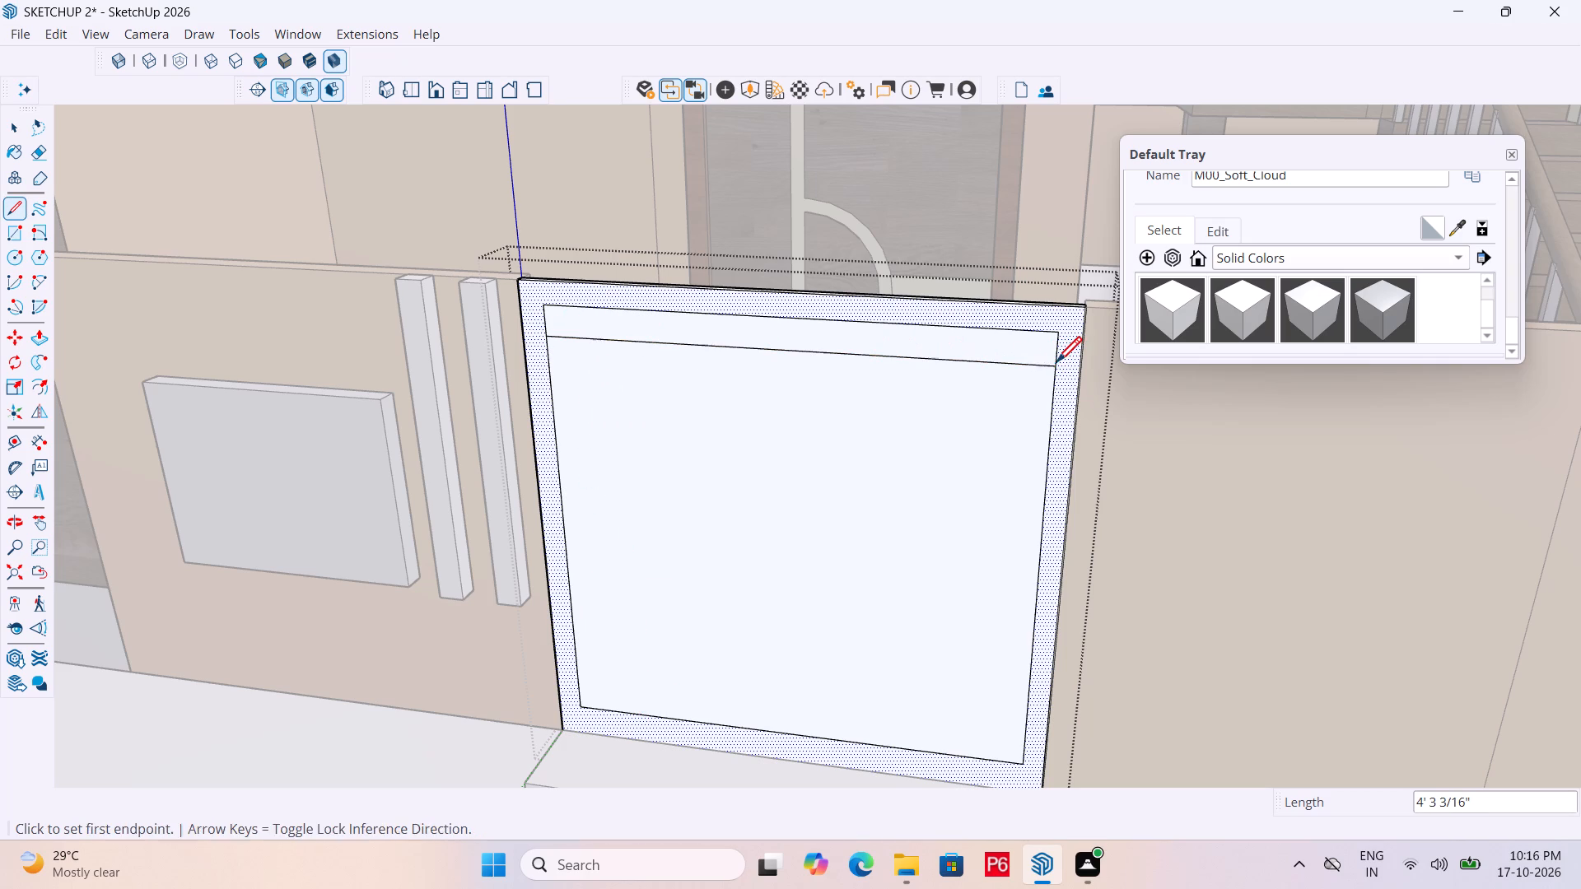
pyautogui.press('space')
pyautogui.press('l')
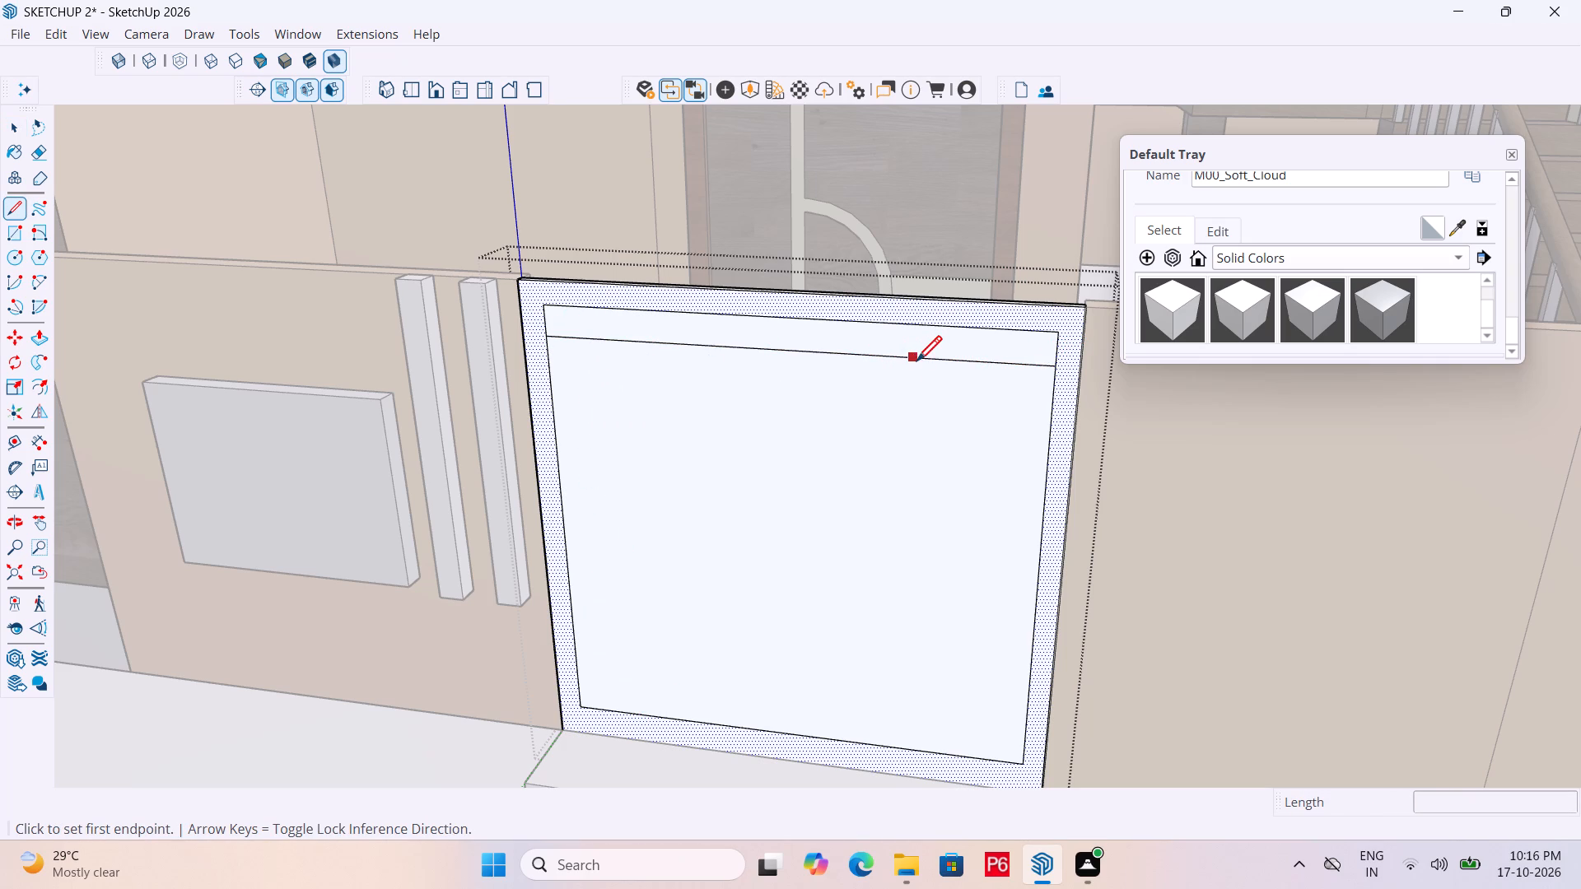
pyautogui.press('space')
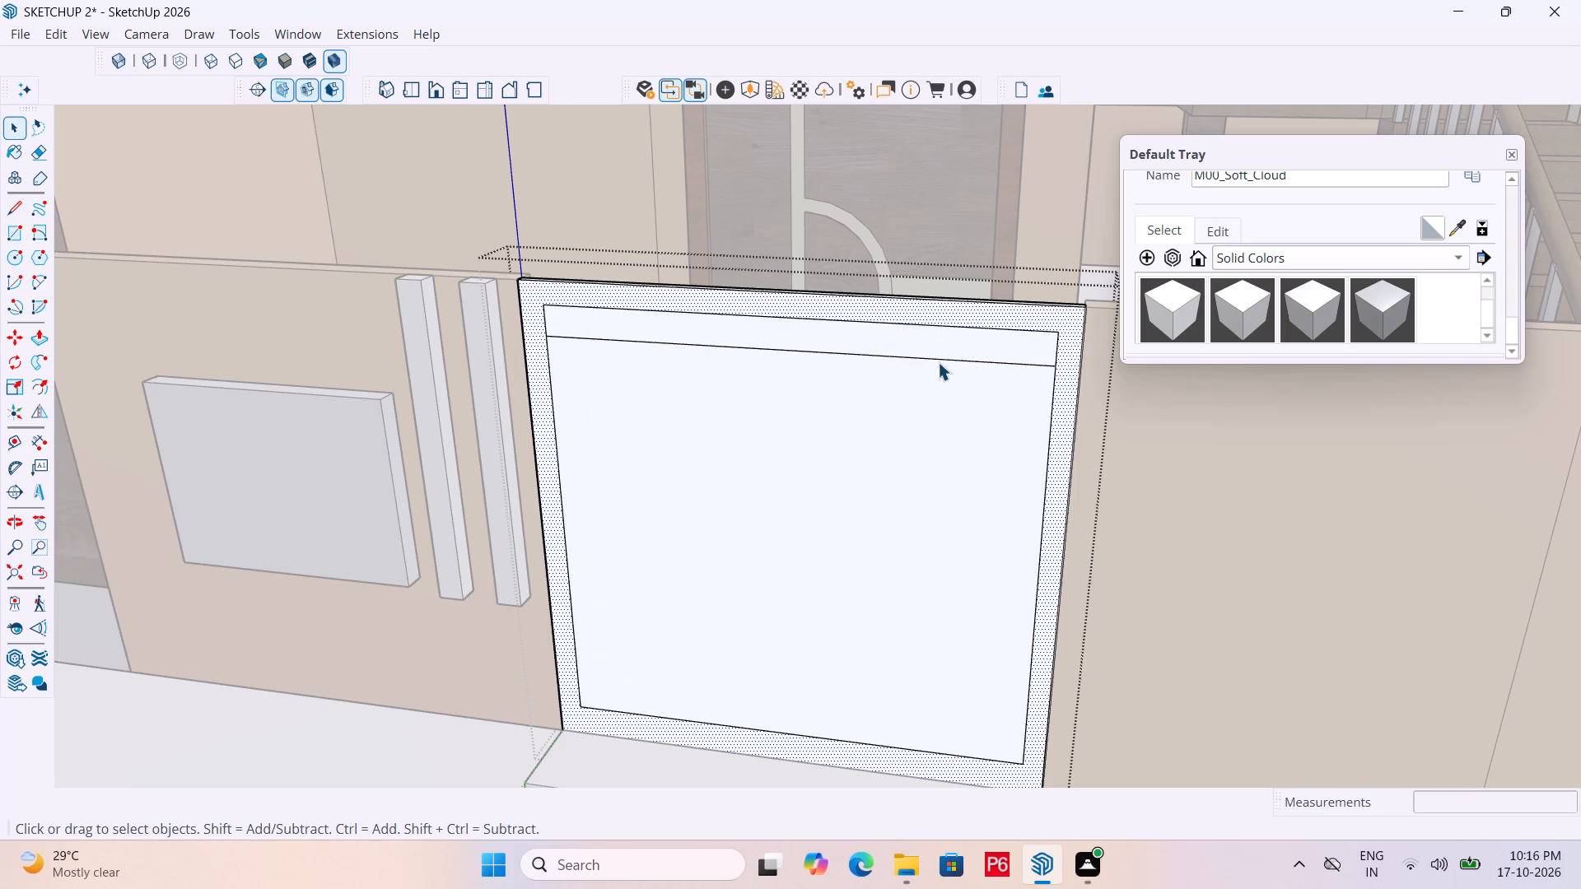
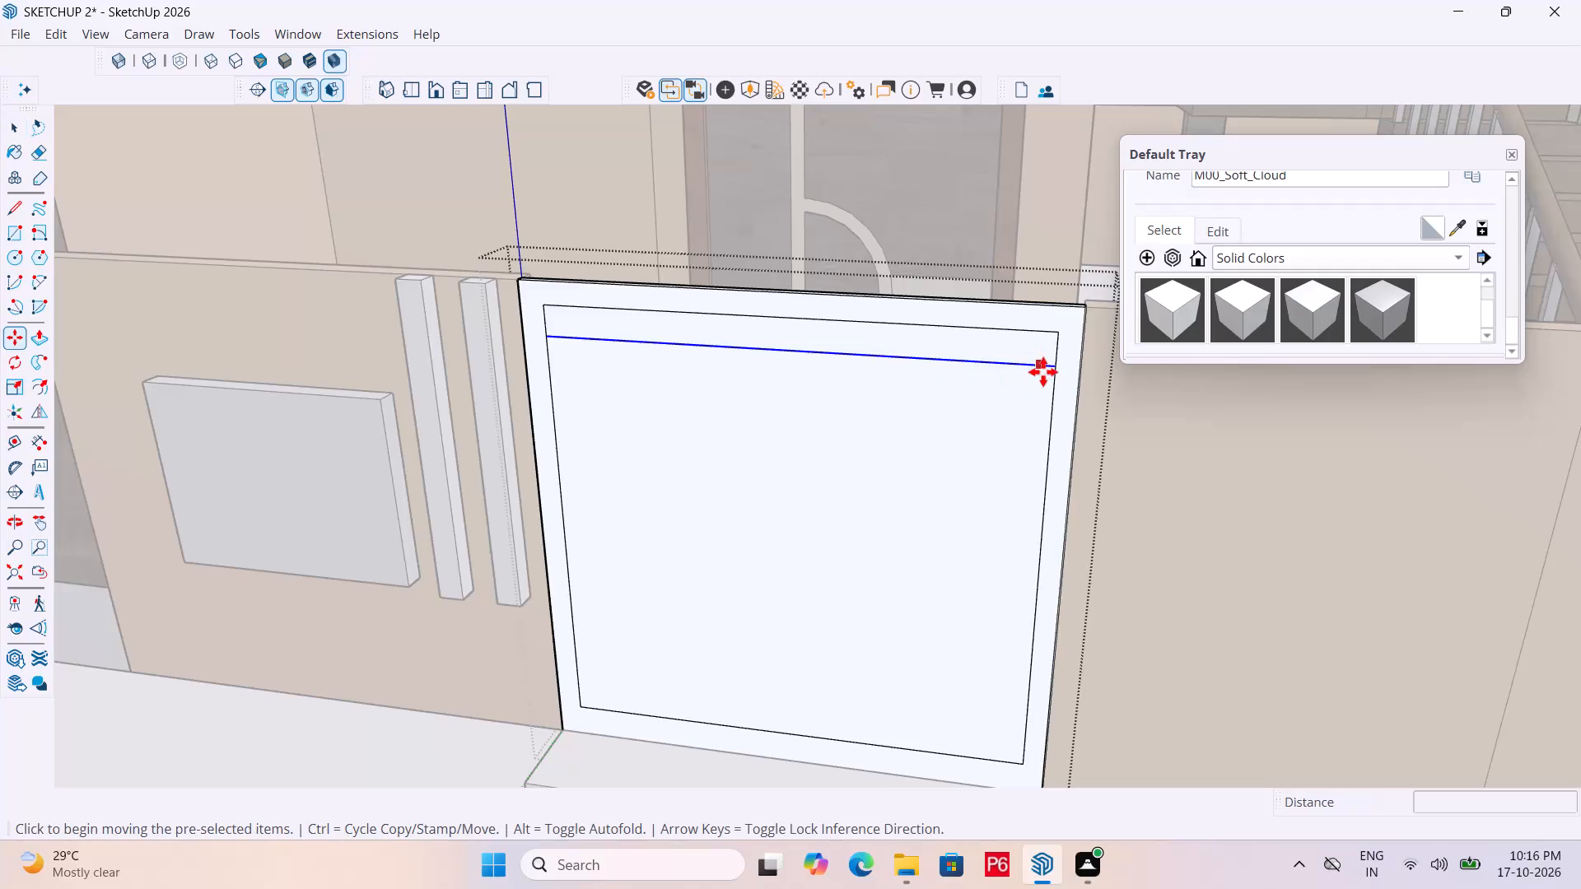
# Copy the horizontal line about 3 1/2" down the inset rectangle's side edge on the entrance panel.
pyautogui.click(1056, 370)
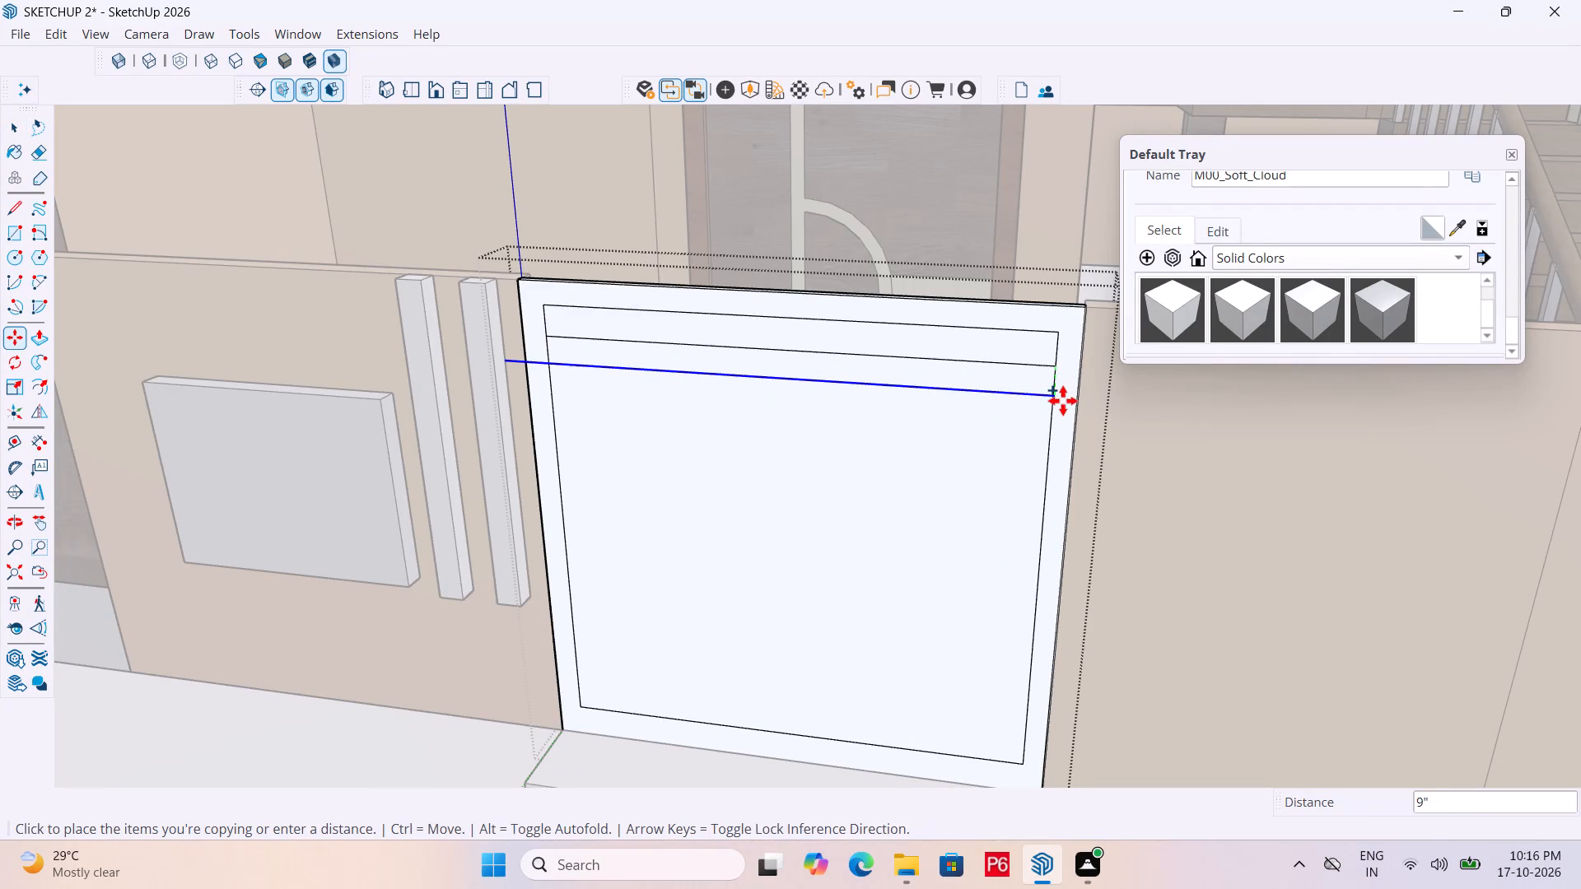
pyautogui.scroll(5, 1051, 417)
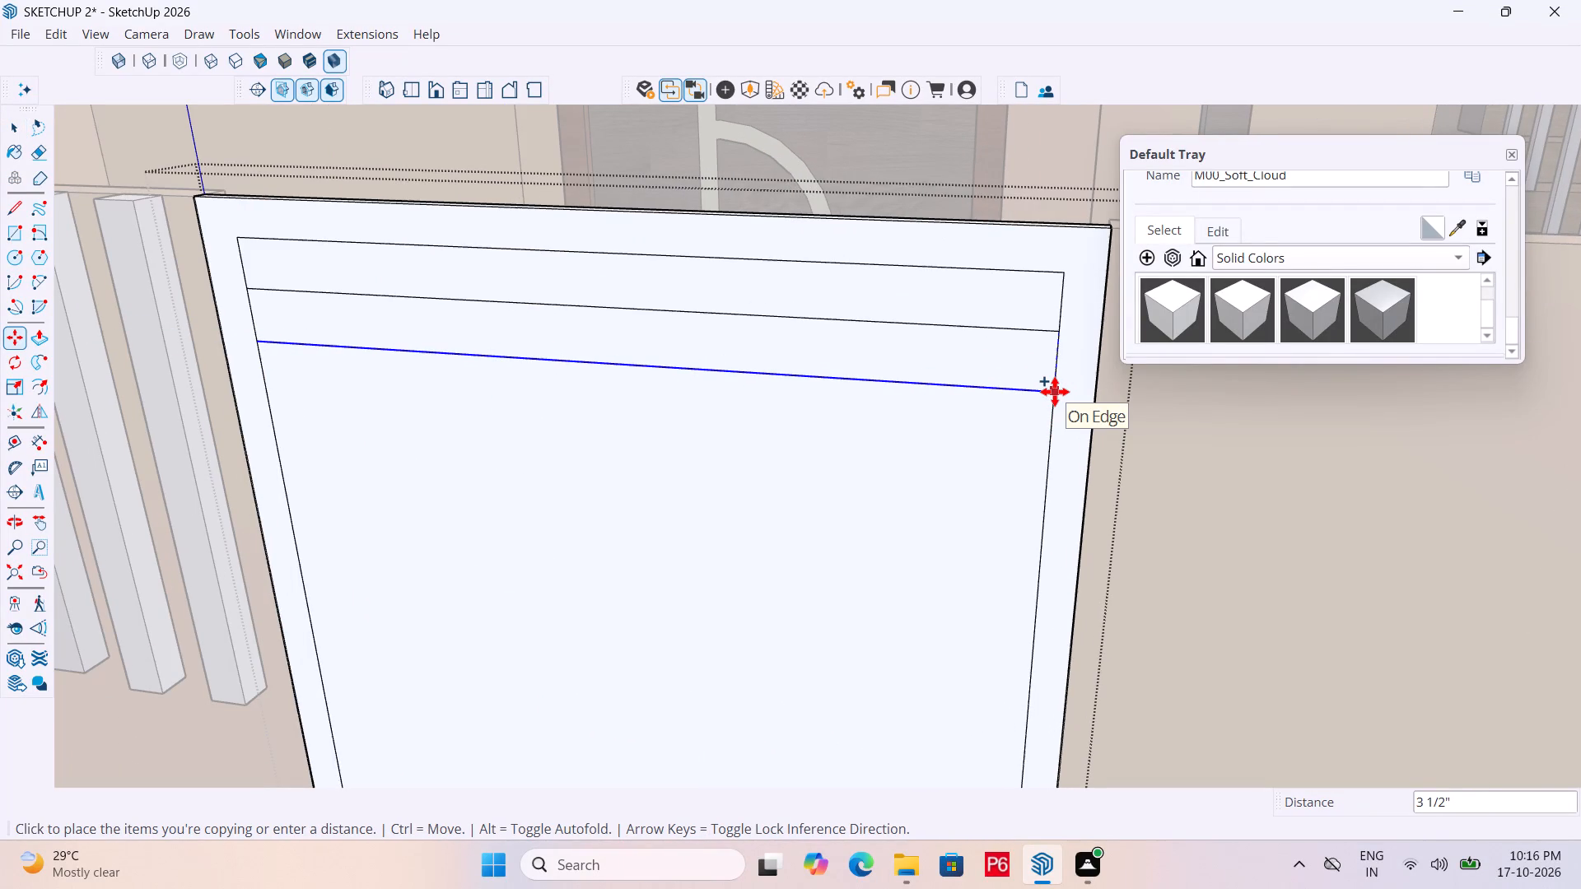
pyautogui.click(1055, 392)
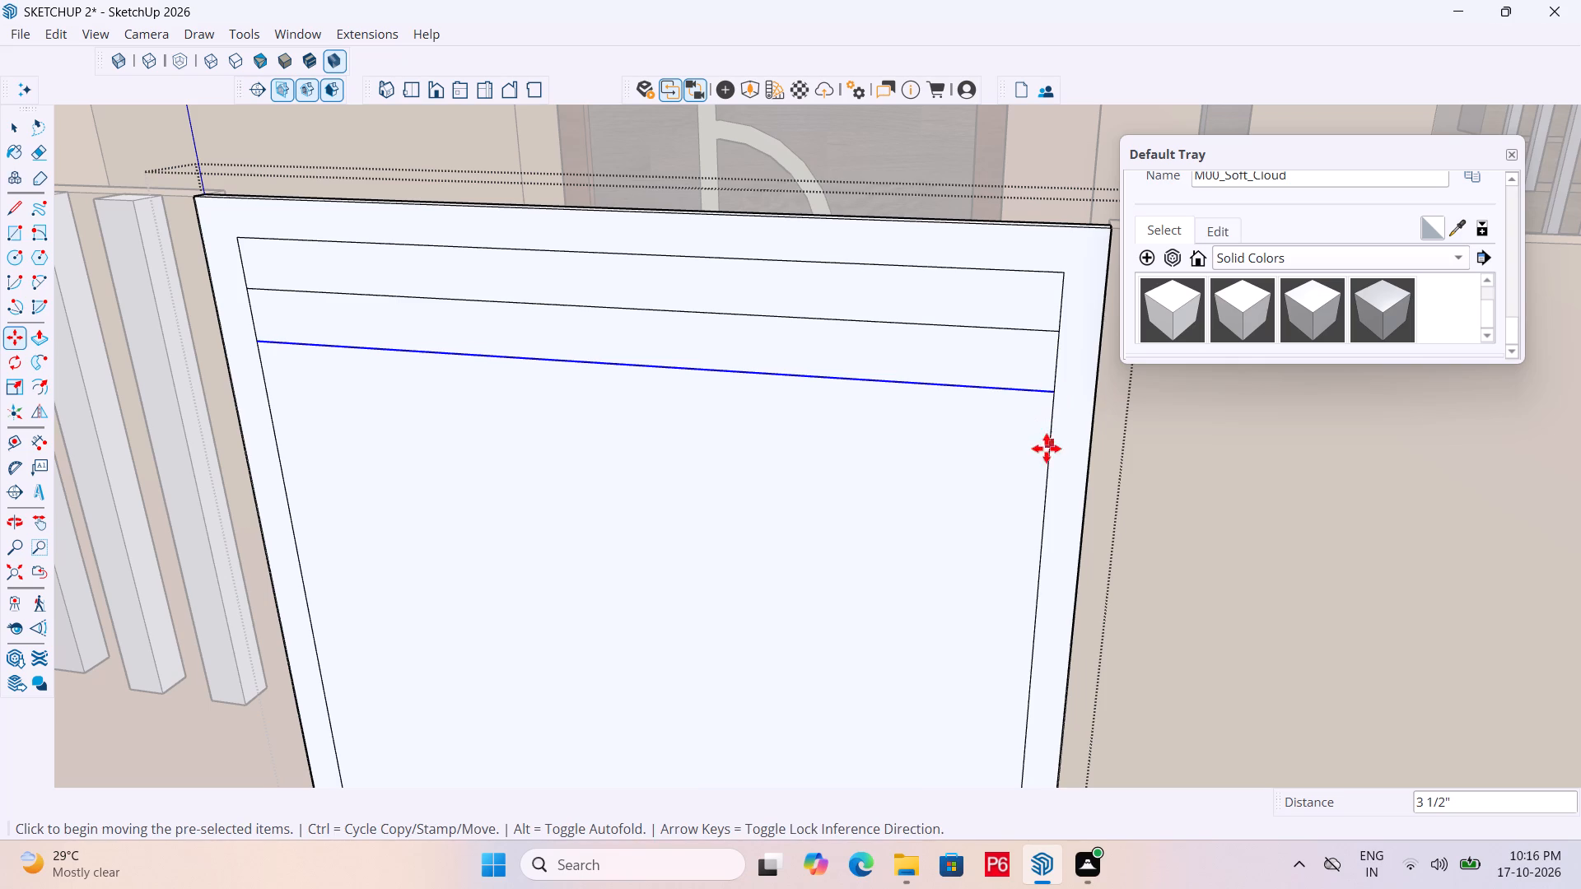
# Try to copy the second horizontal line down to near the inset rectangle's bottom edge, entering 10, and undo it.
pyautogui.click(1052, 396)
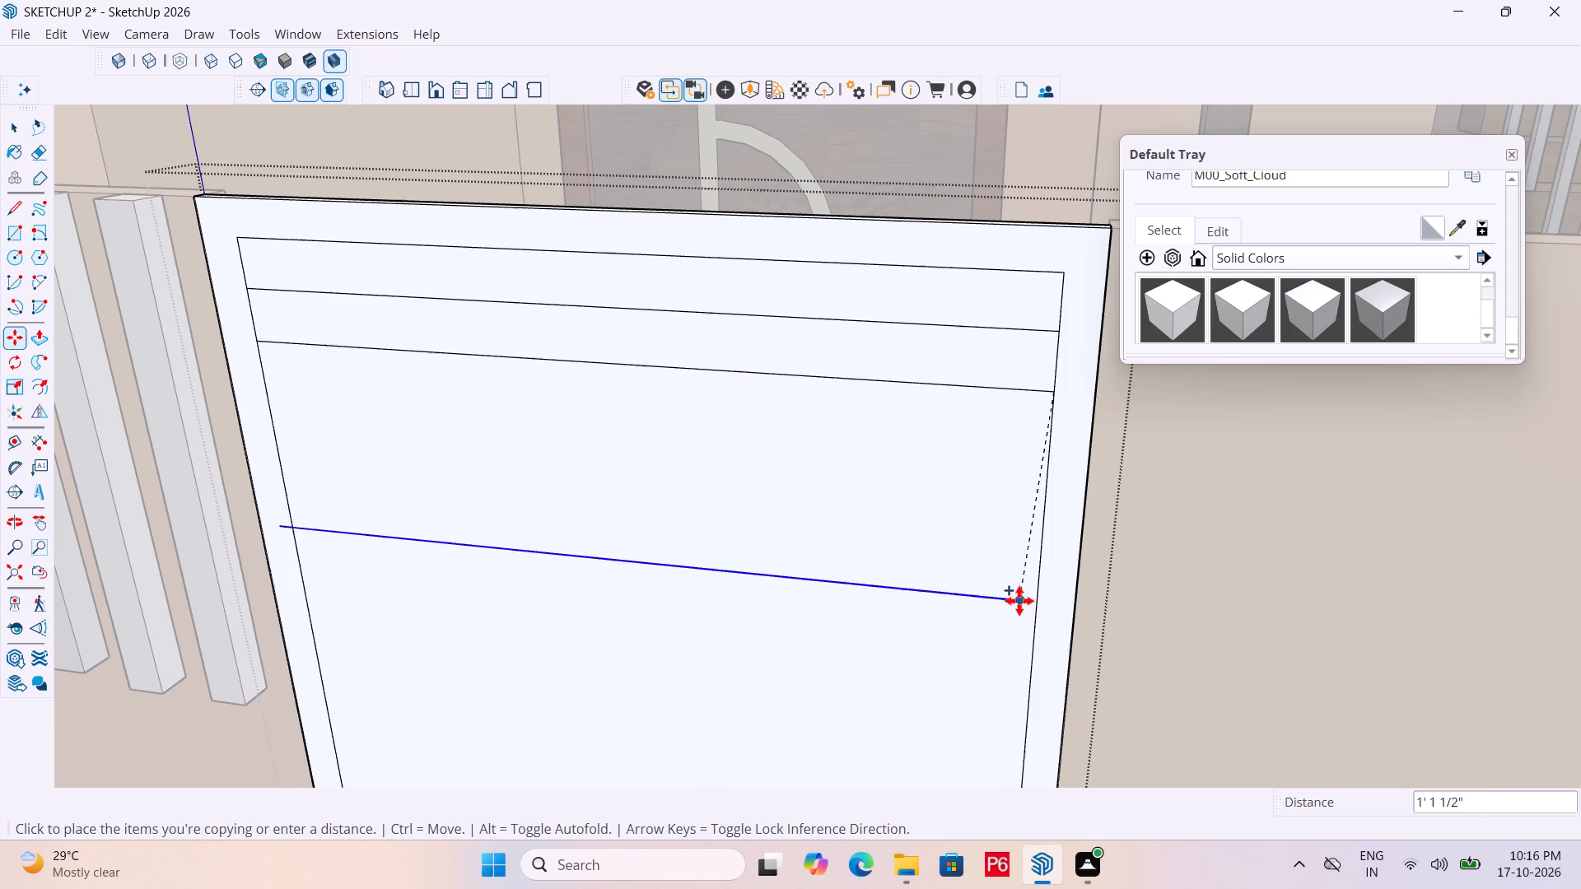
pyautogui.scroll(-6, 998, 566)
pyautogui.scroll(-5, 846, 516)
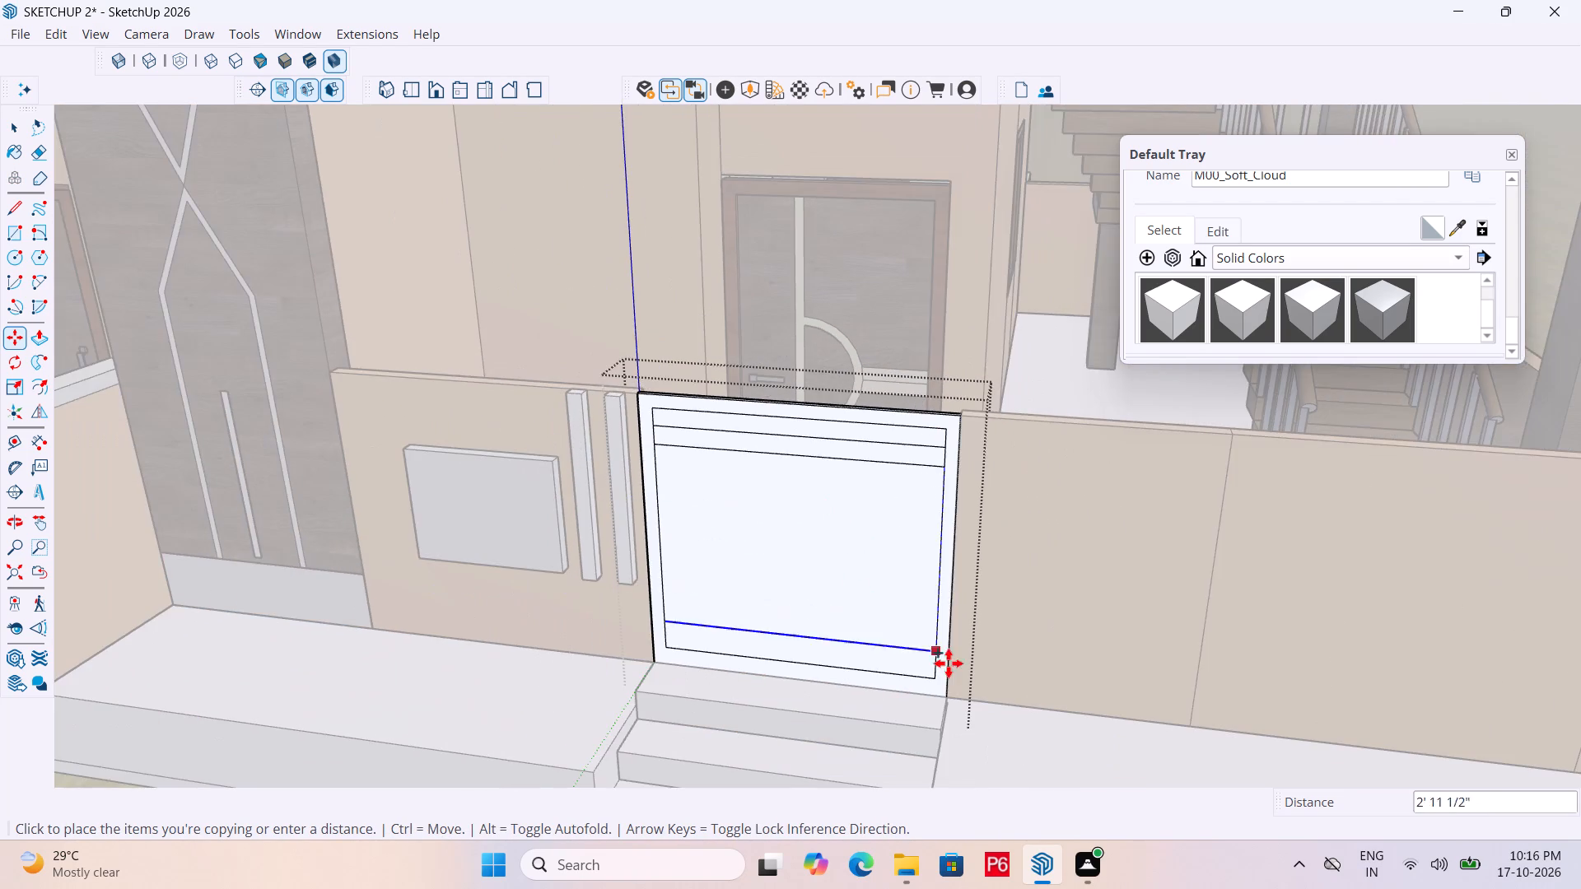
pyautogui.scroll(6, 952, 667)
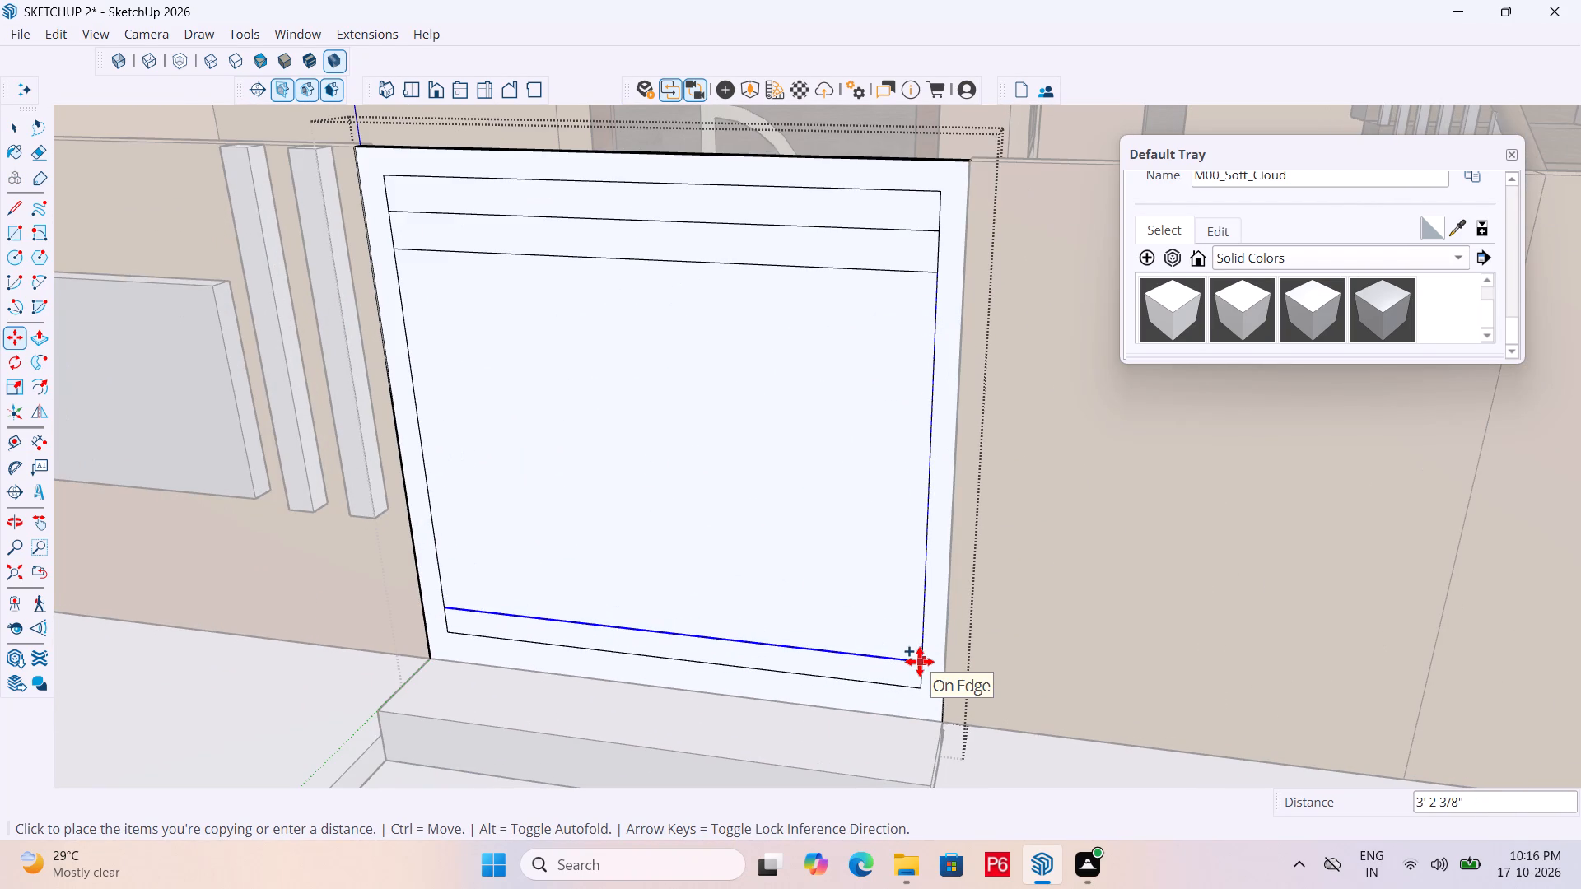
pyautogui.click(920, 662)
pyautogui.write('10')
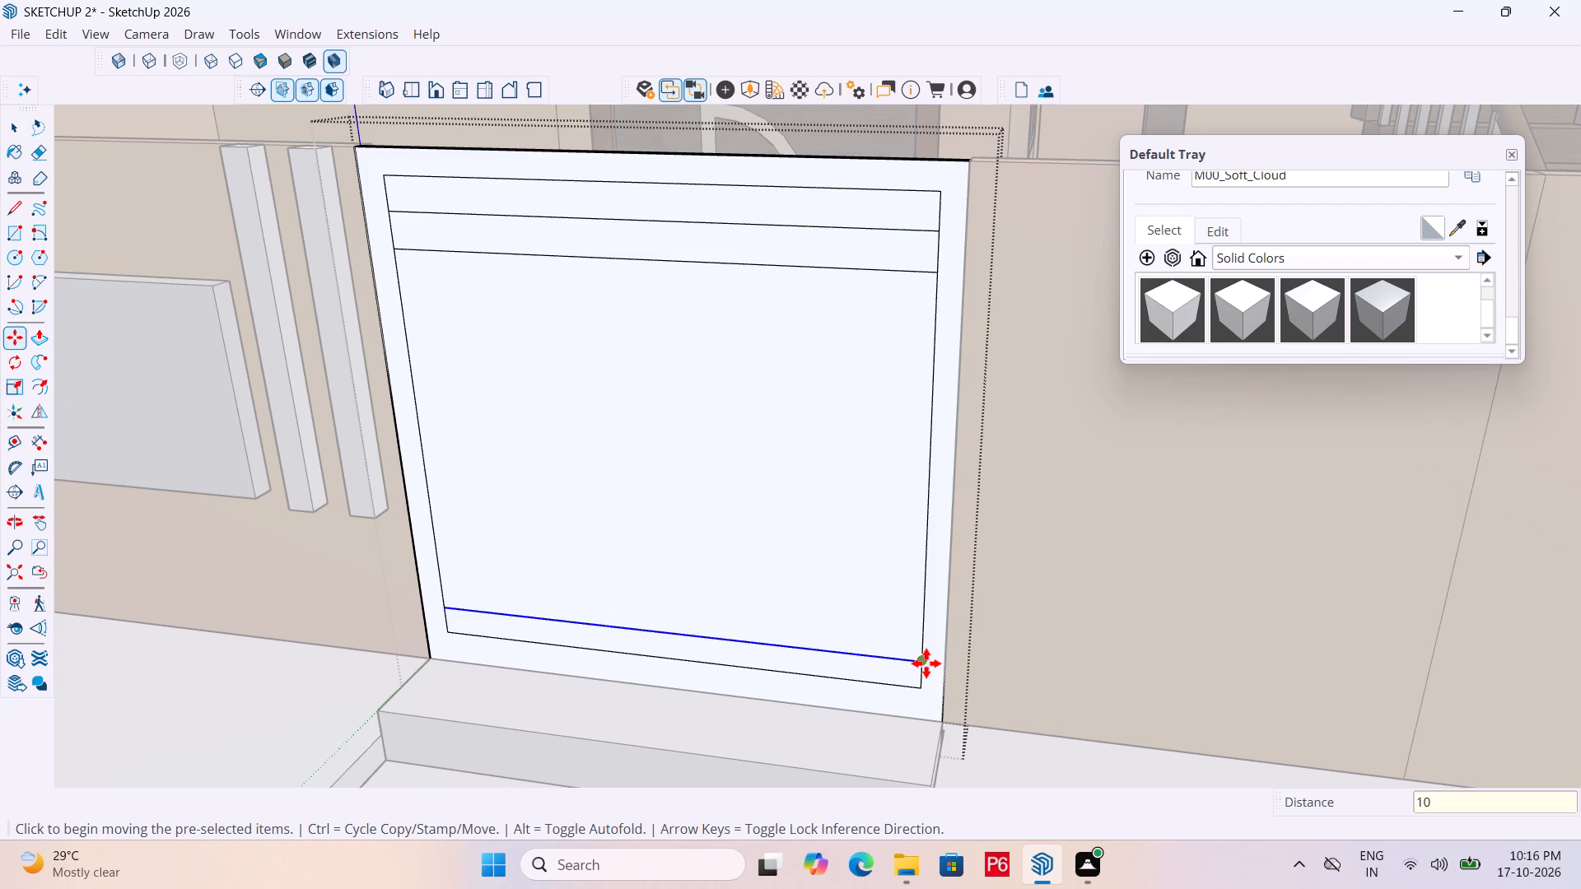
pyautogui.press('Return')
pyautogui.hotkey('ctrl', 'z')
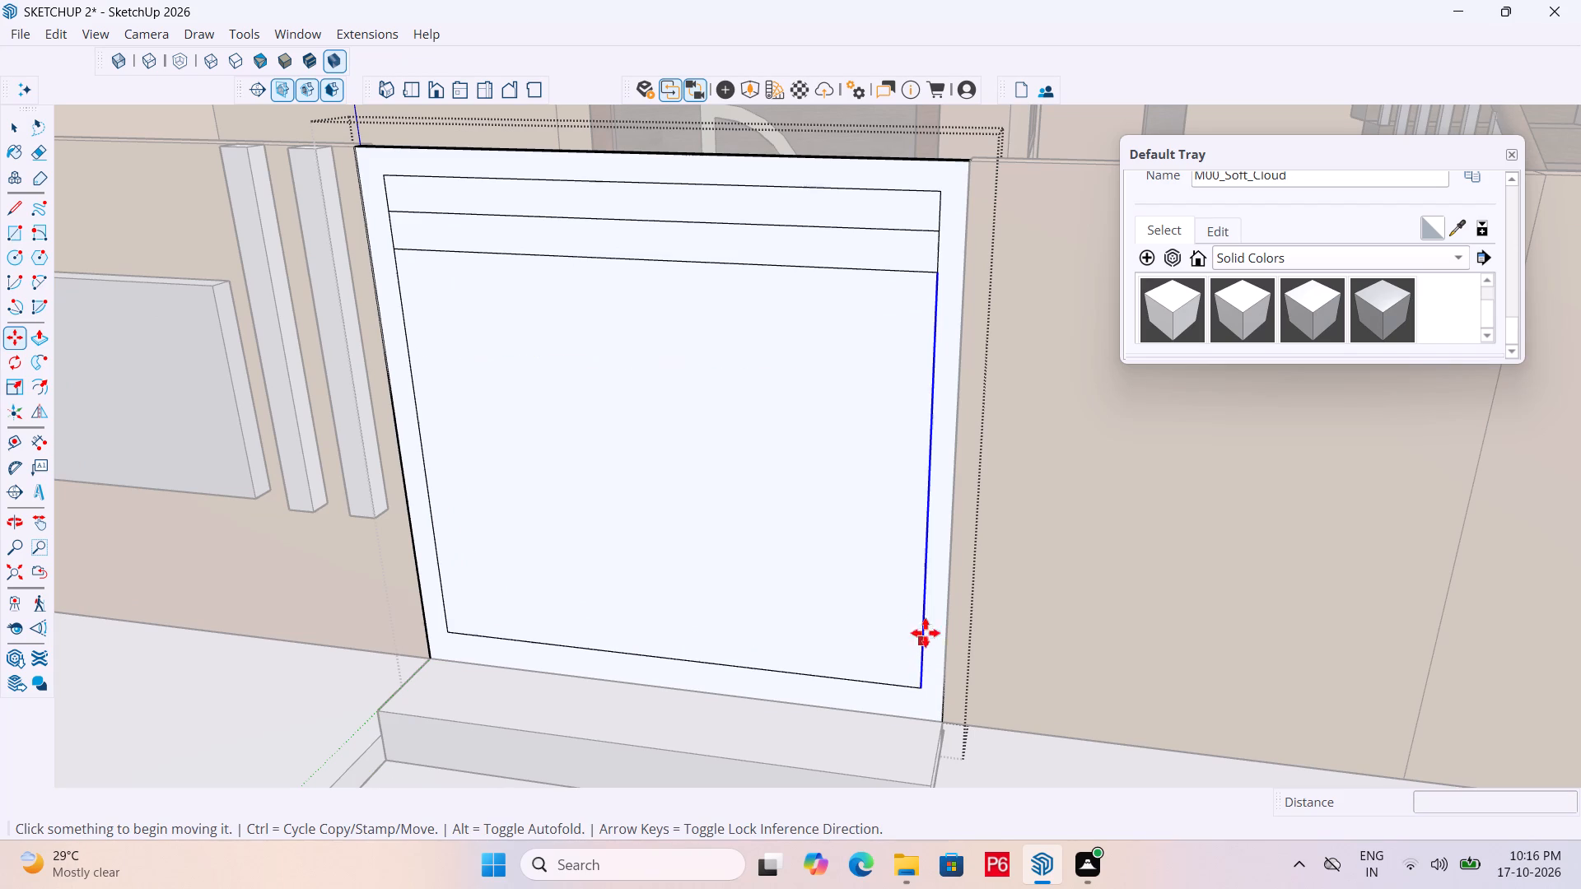
# Copy the second horizontal line about 3' 2 5/16" down to near the inset's bottom edge, dividing the distance with /10.
pyautogui.press('space')
pyautogui.click(913, 272)
pyautogui.press('m')
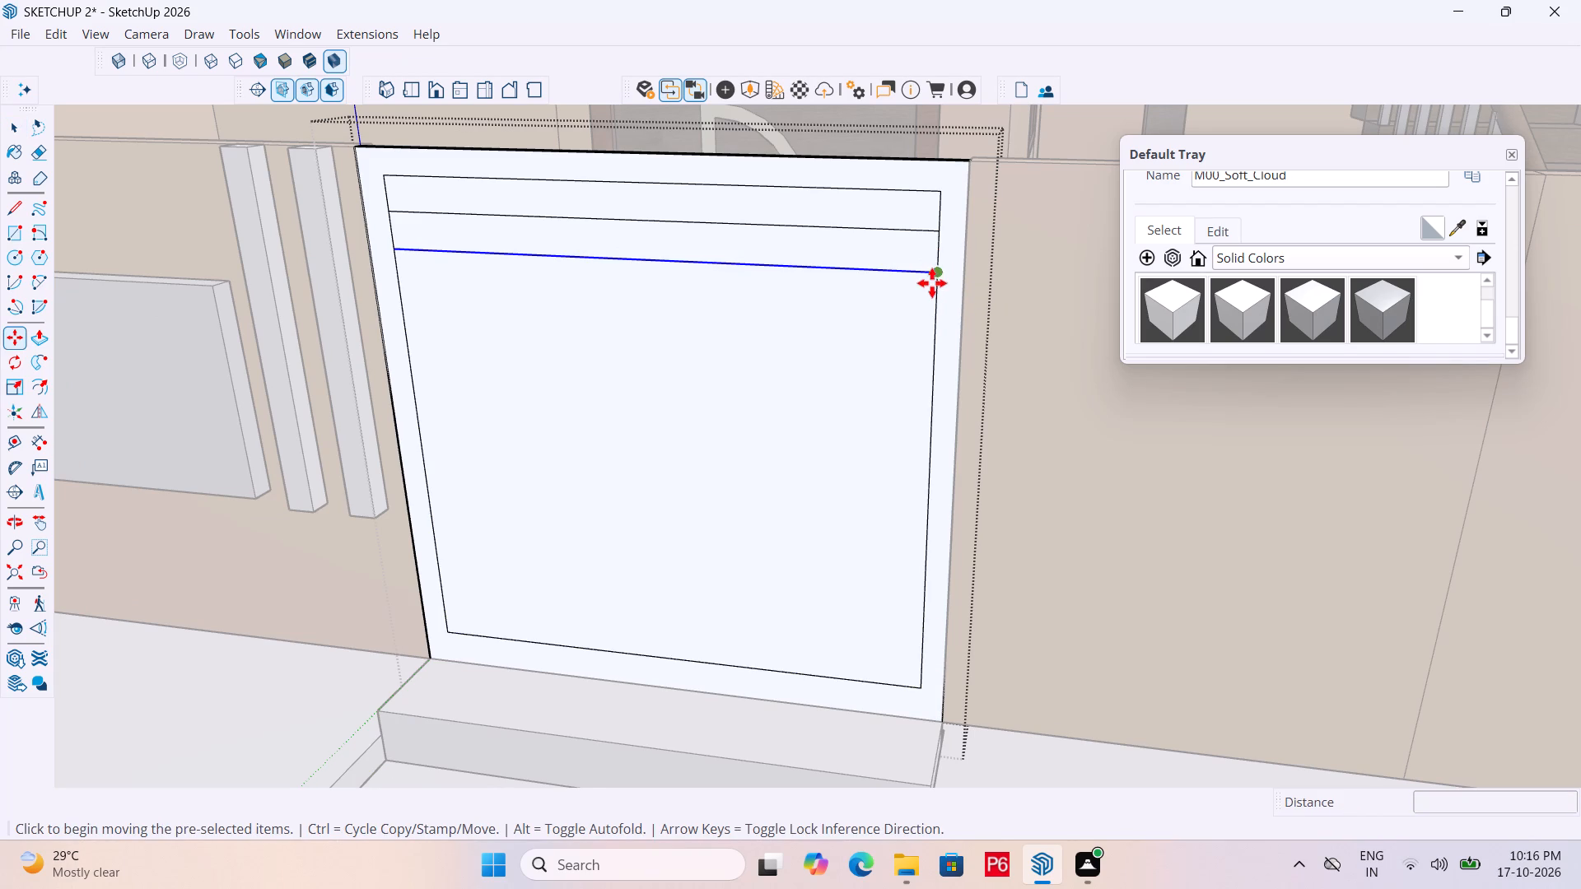
pyautogui.click(939, 276)
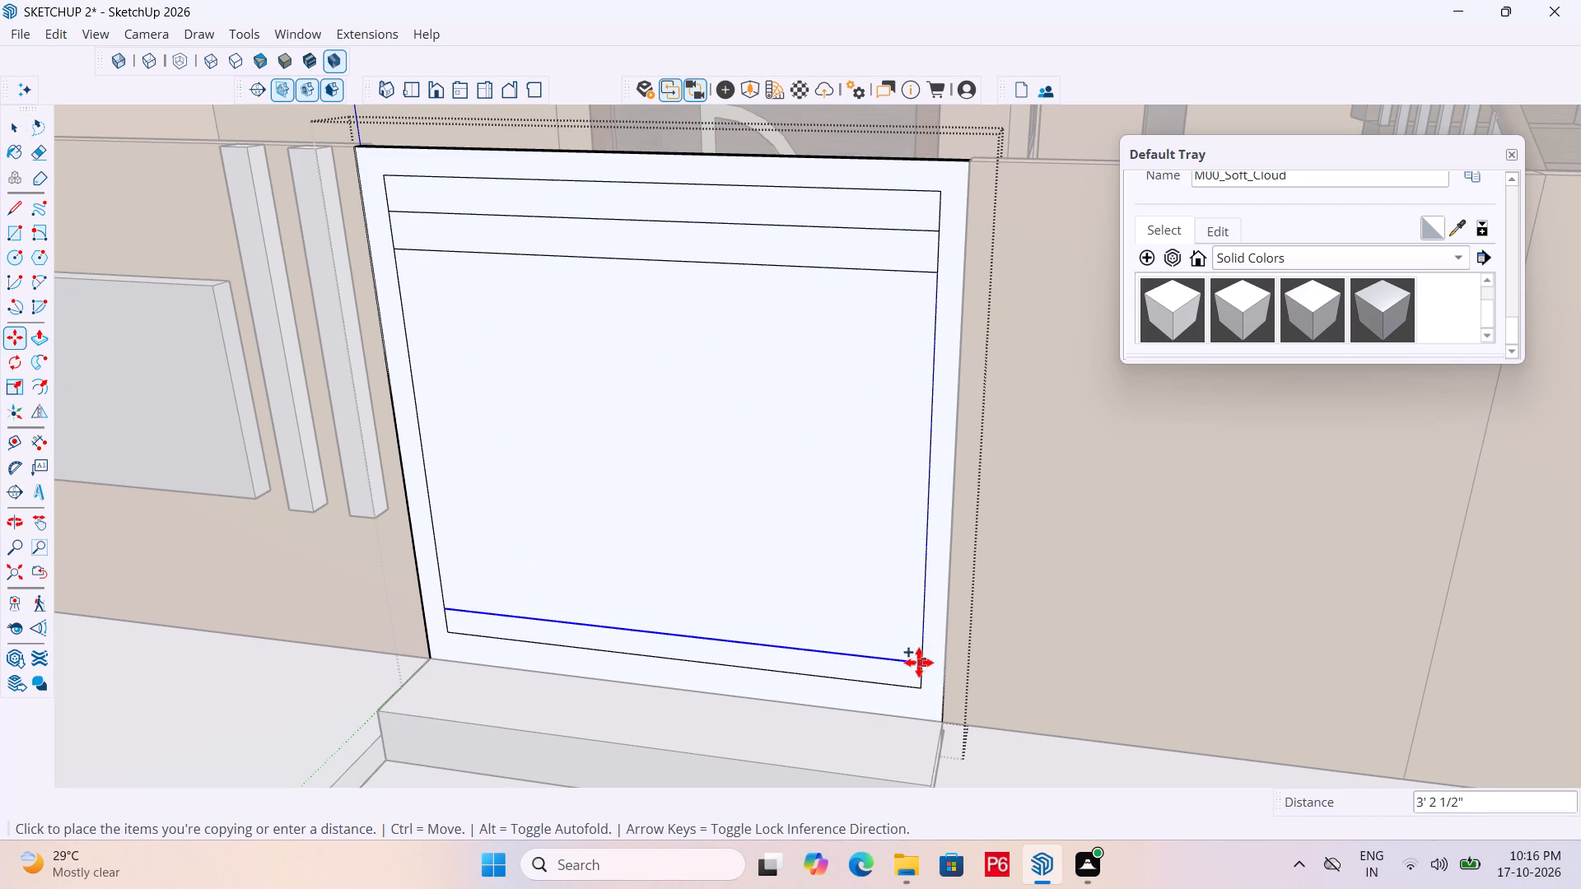
pyautogui.click(922, 661)
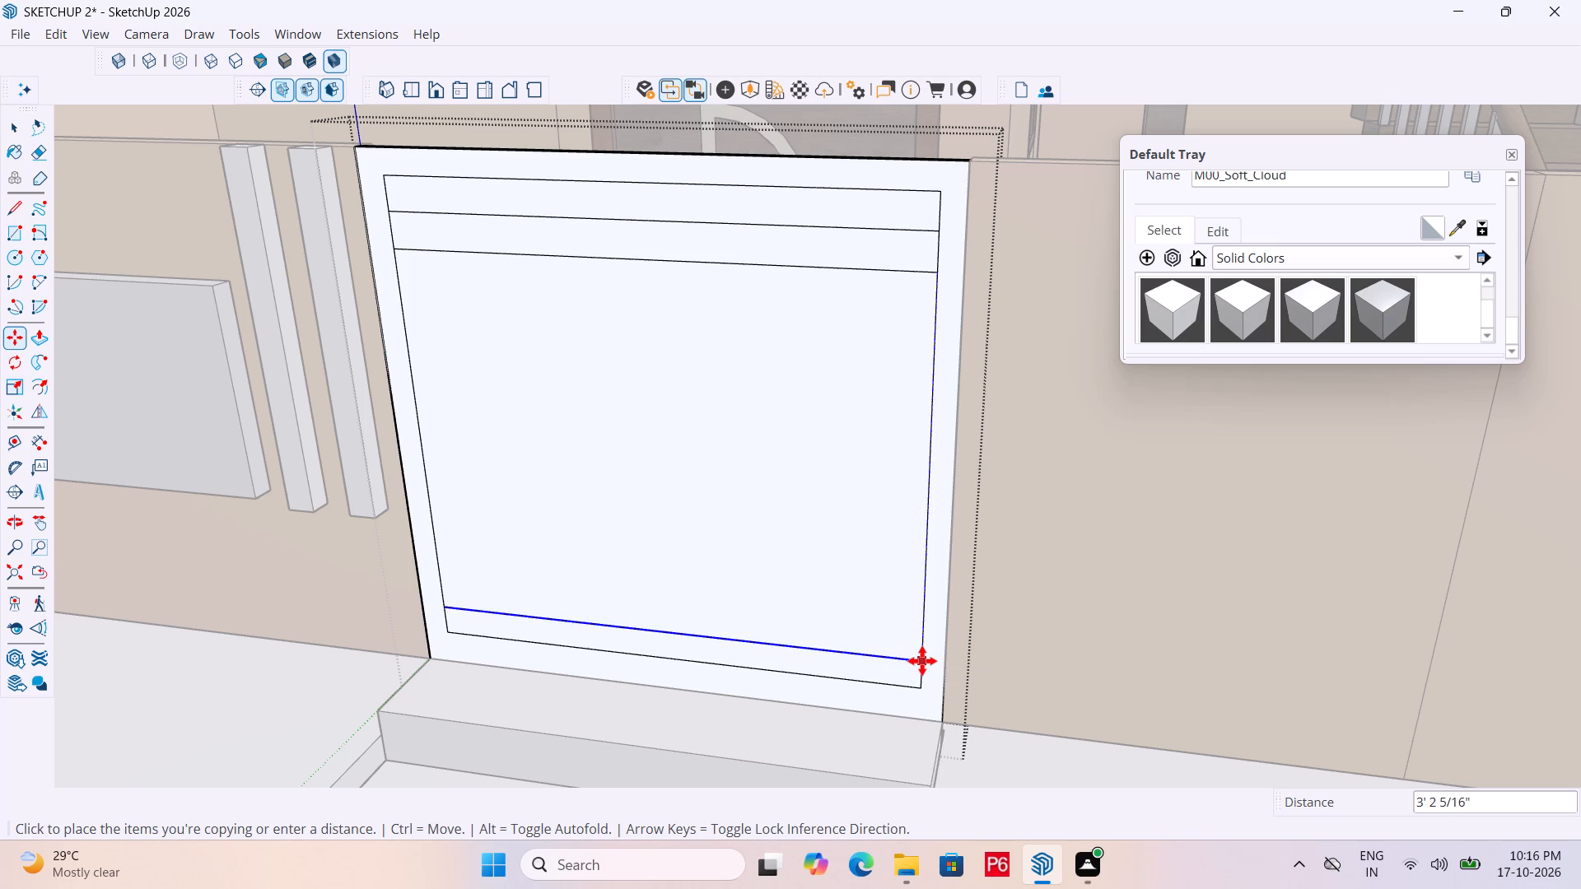
pyautogui.press('/')
pyautogui.write('10')
pyautogui.press('Return')
pyautogui.press('space')
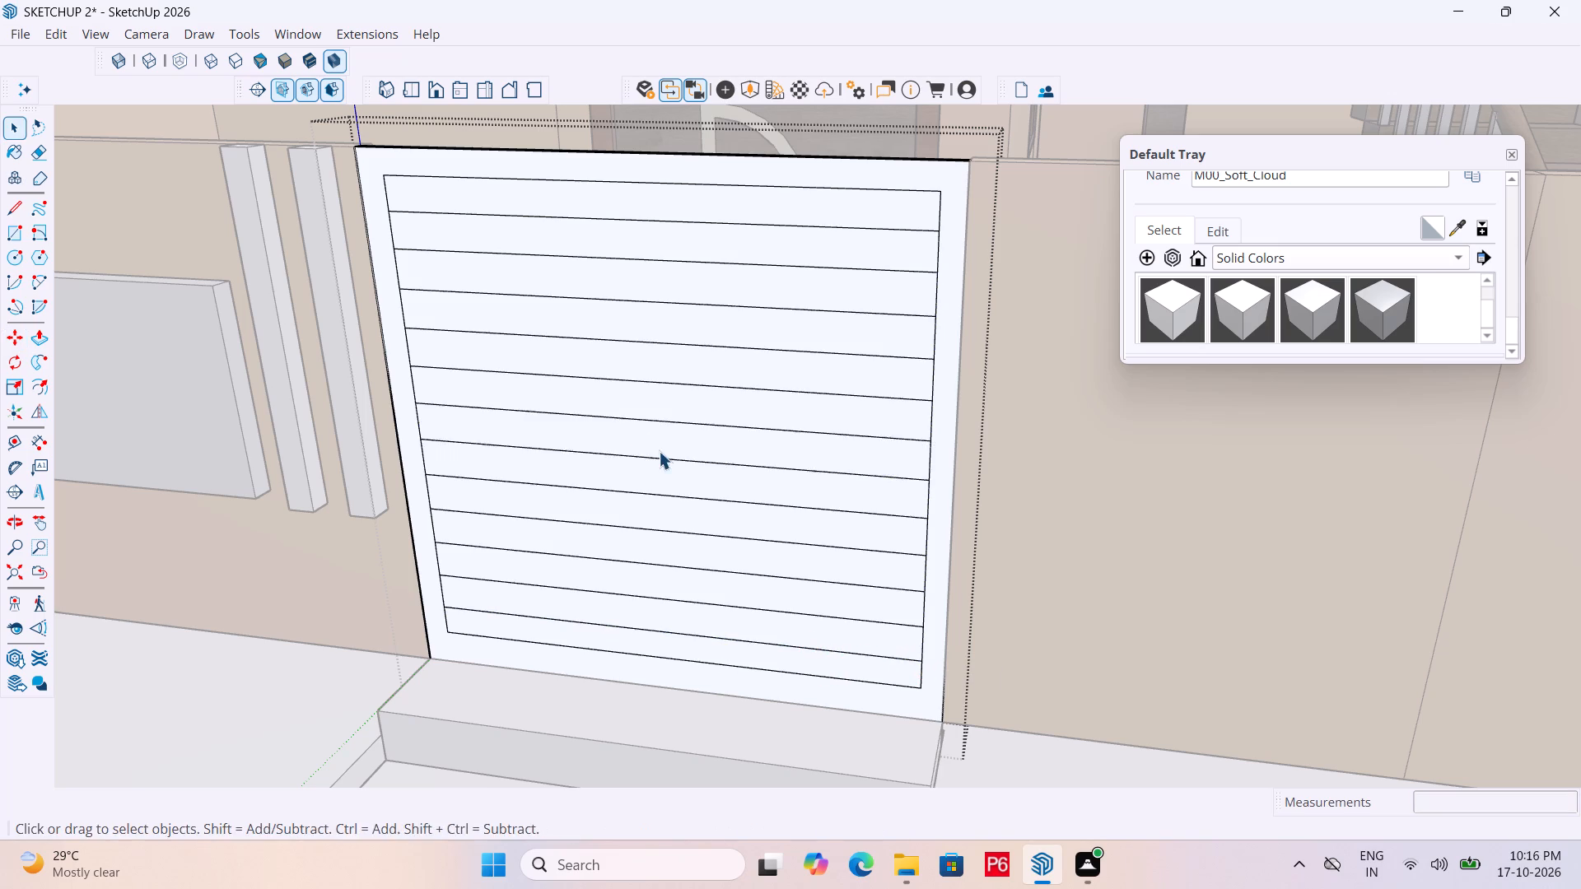
# Draw a parallel line about 4' 3 3/16" long across the inset, just below the topmost dividing line.
pyautogui.moveTo(659, 451); pyautogui.dragTo(531, 434, button='middle')
pyautogui.scroll(4, 632, 280)
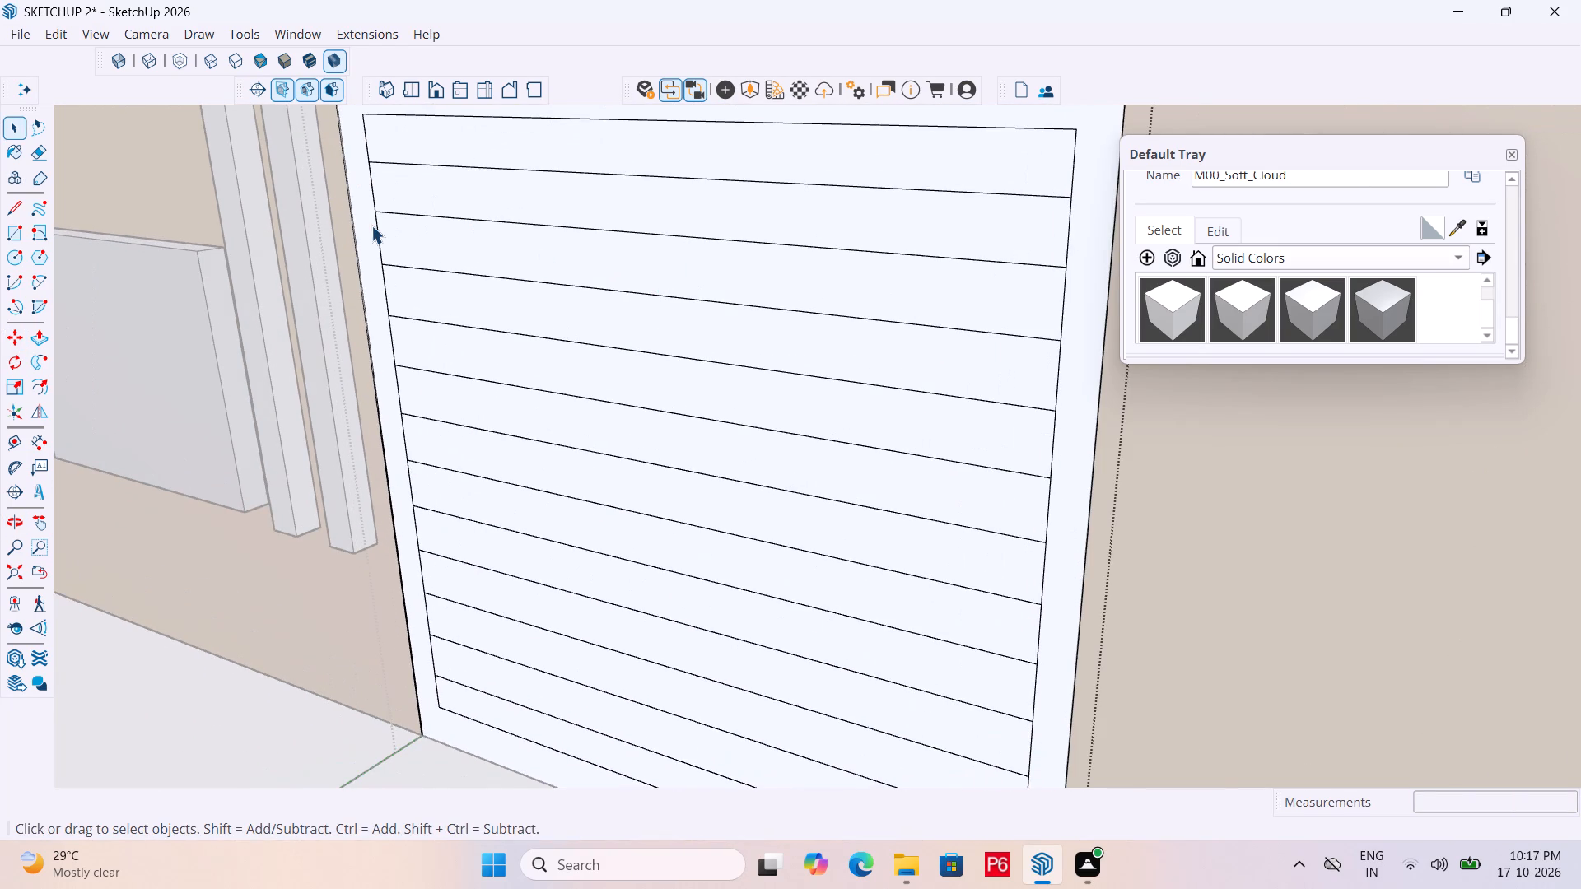
pyautogui.press('l')
pyautogui.moveTo(344, 245); pyautogui.dragTo(425, 260, button='middle')
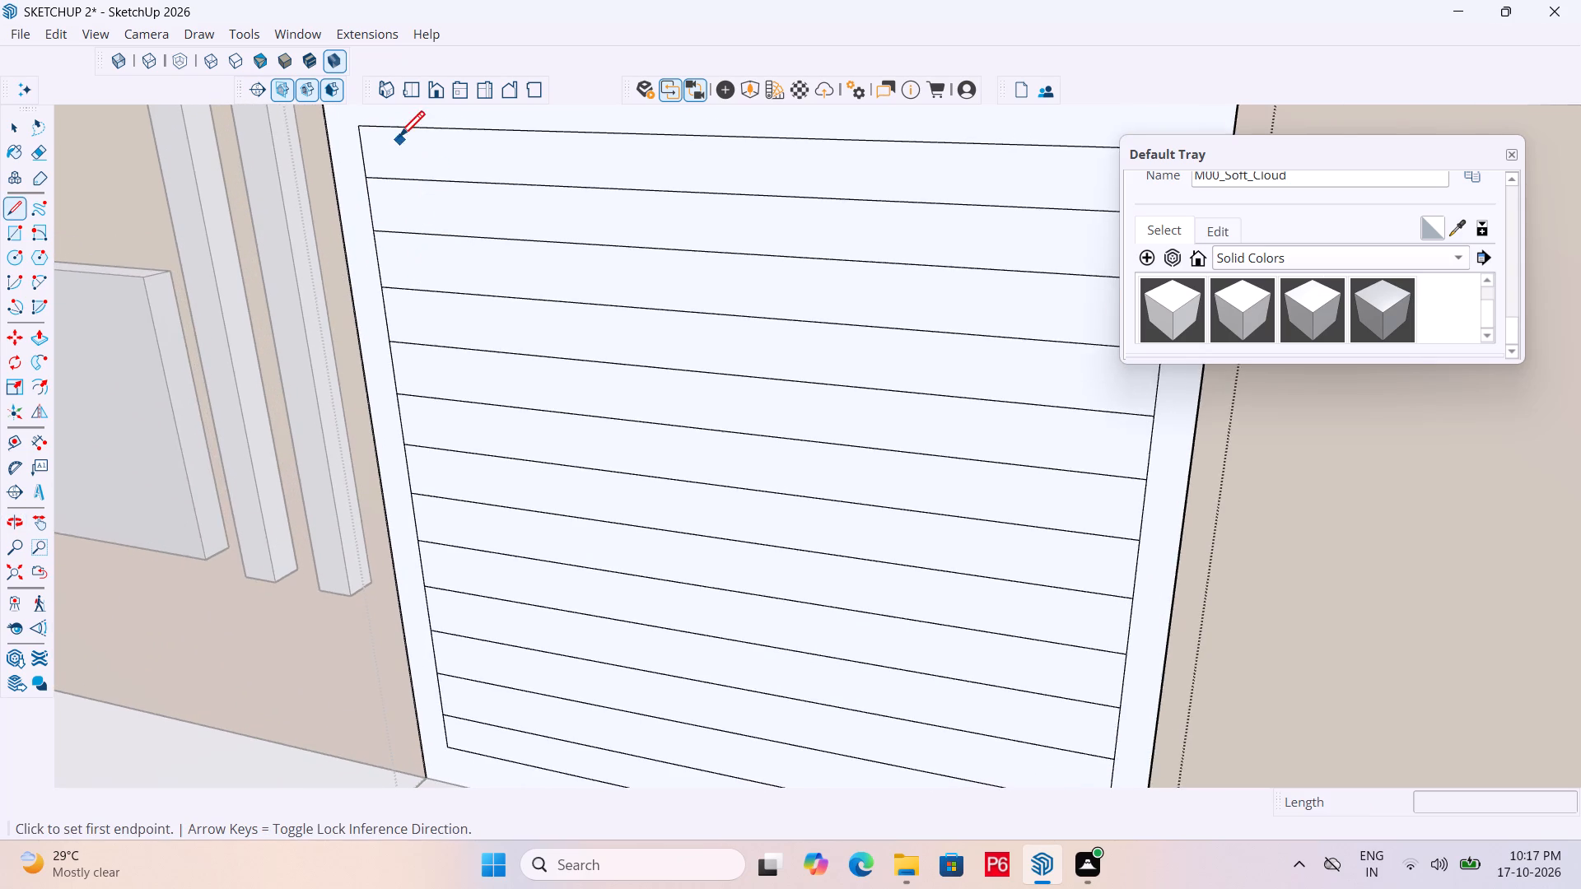
pyautogui.scroll(9, 399, 139)
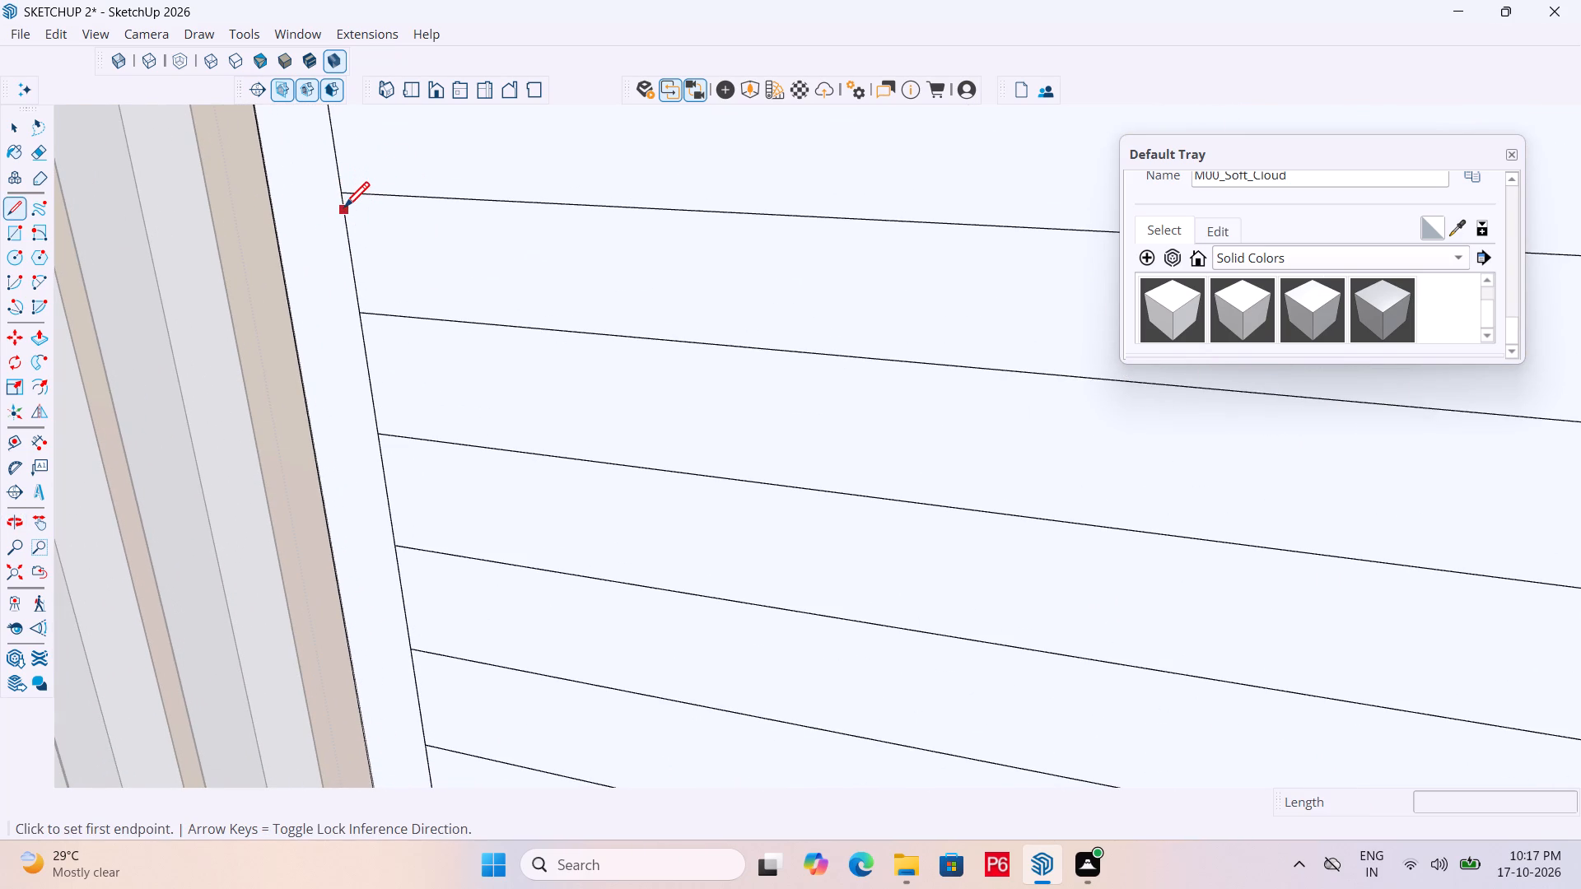
pyautogui.click(346, 206)
pyautogui.scroll(-12, 306, 218)
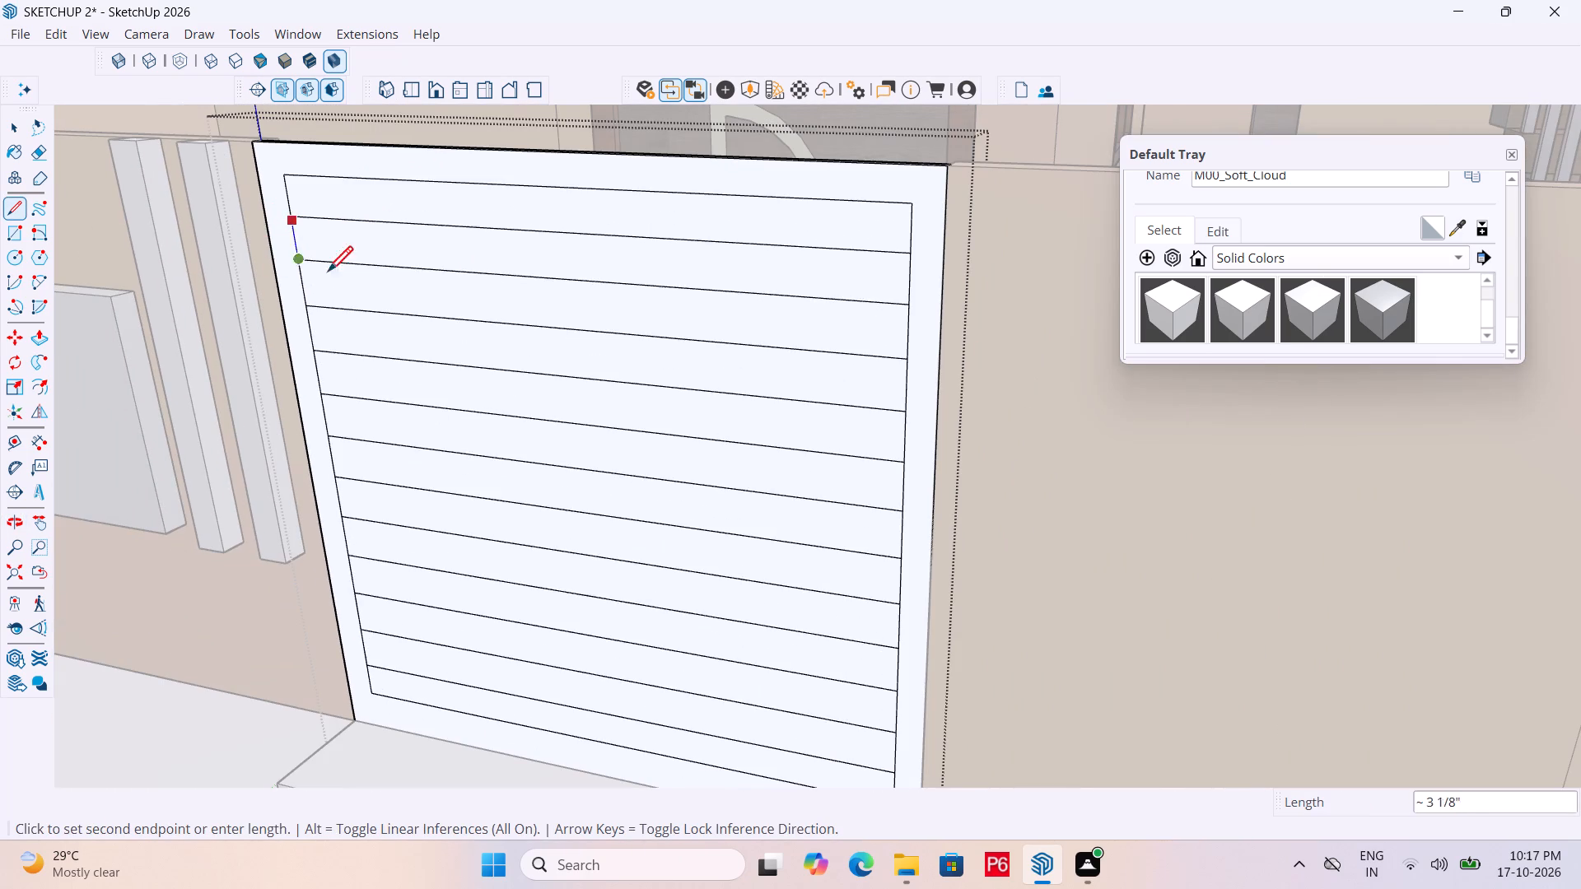
pyautogui.scroll(9, 903, 275)
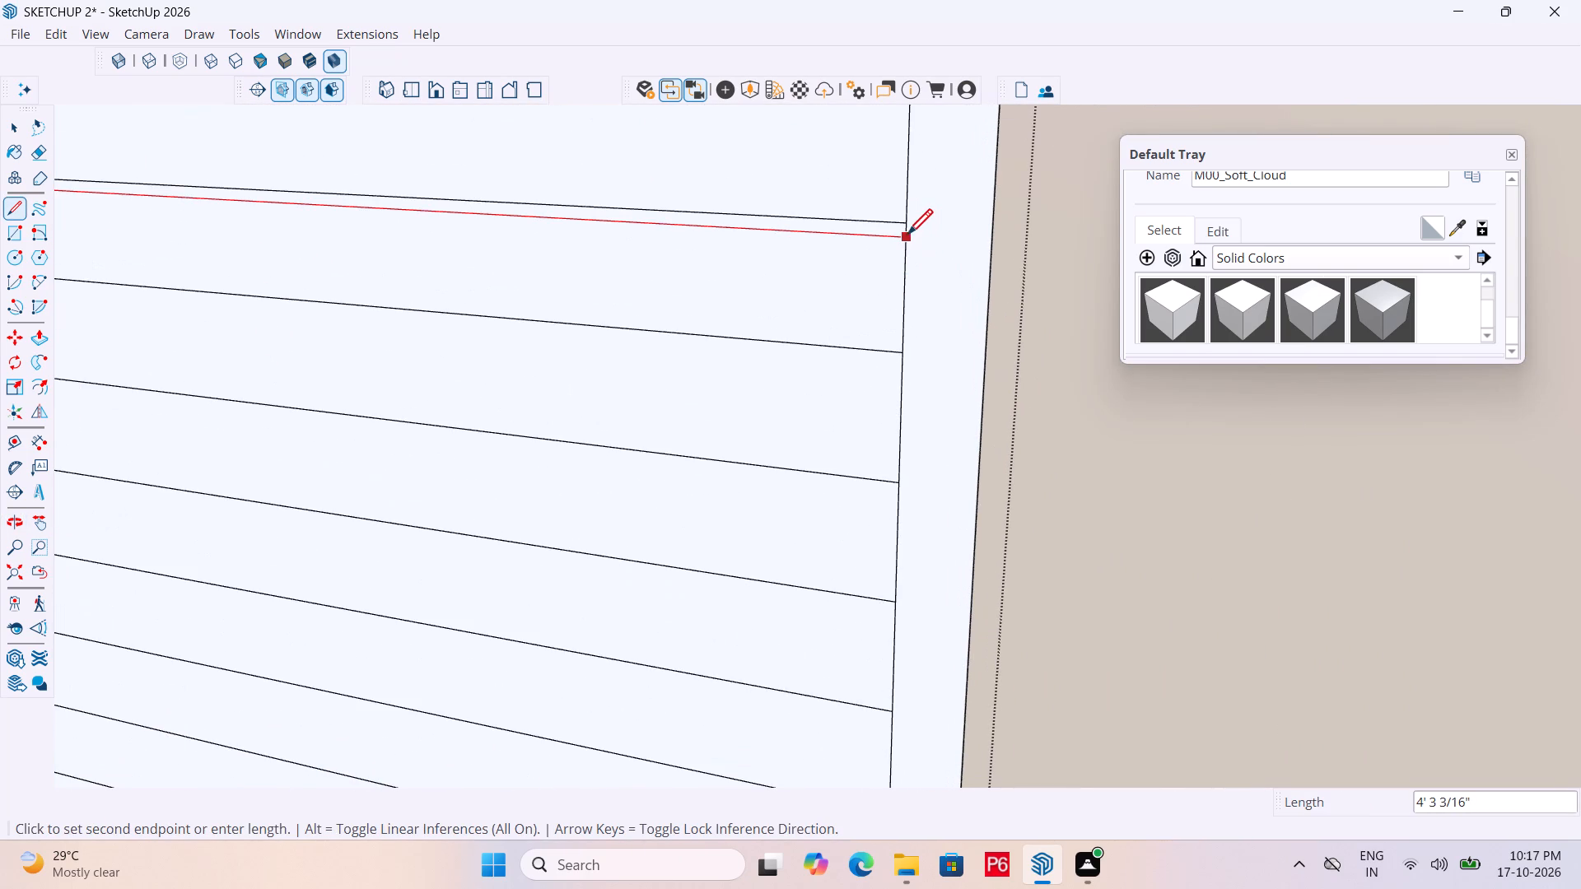
pyautogui.click(902, 241)
pyautogui.press('space')
# Copy the new parallel line about 3 5/8" down so it sits just below the second dividing line.
pyautogui.scroll(-5, 937, 282)
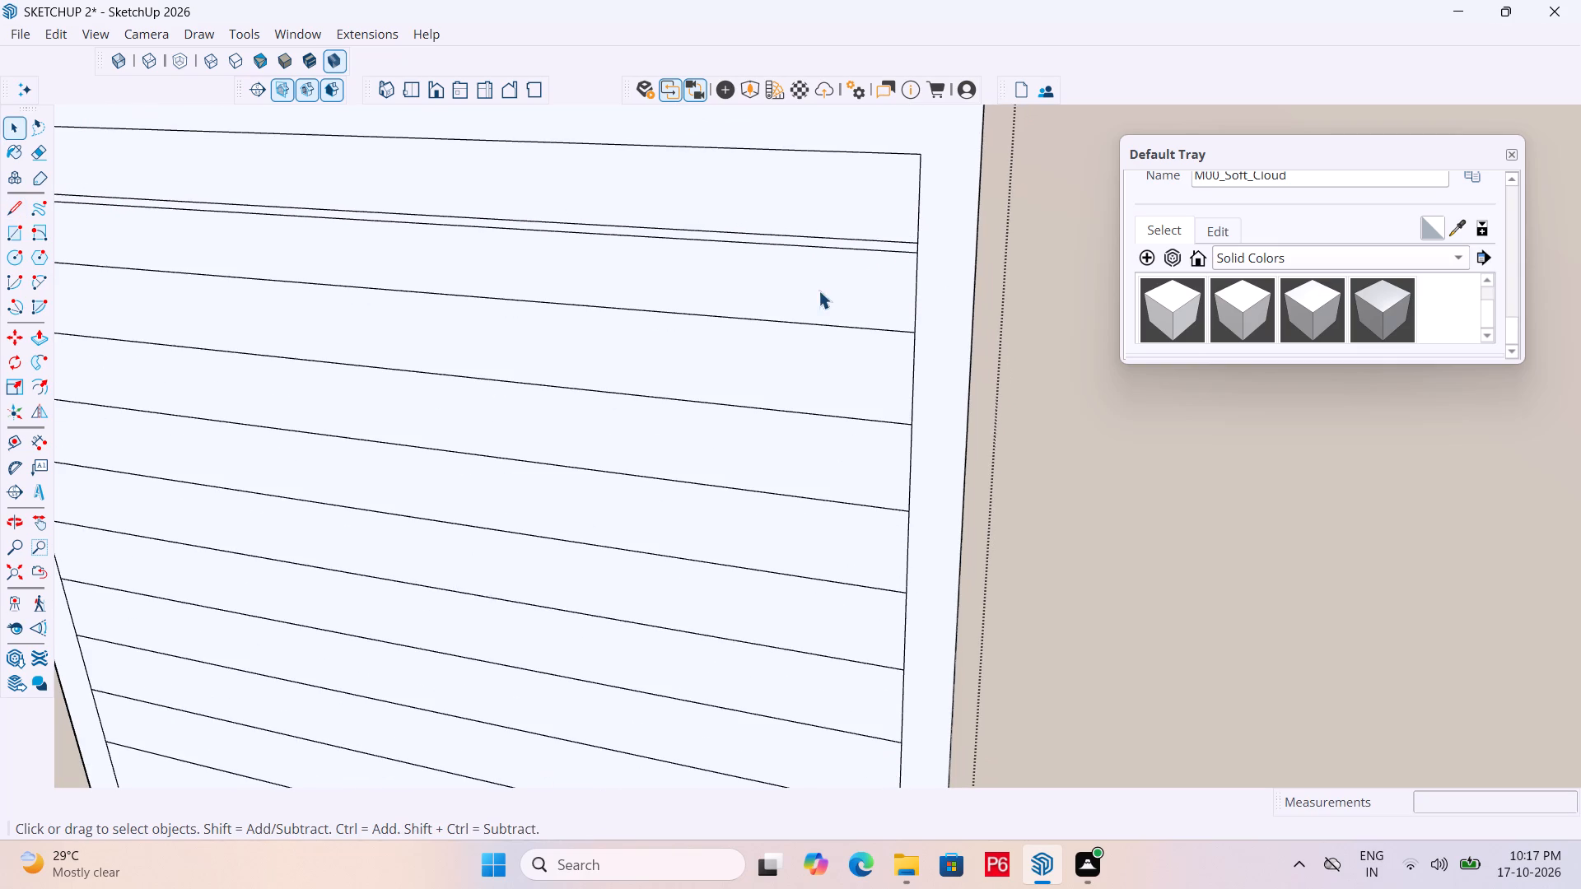
pyautogui.scroll(5, 902, 258)
pyautogui.click(919, 254)
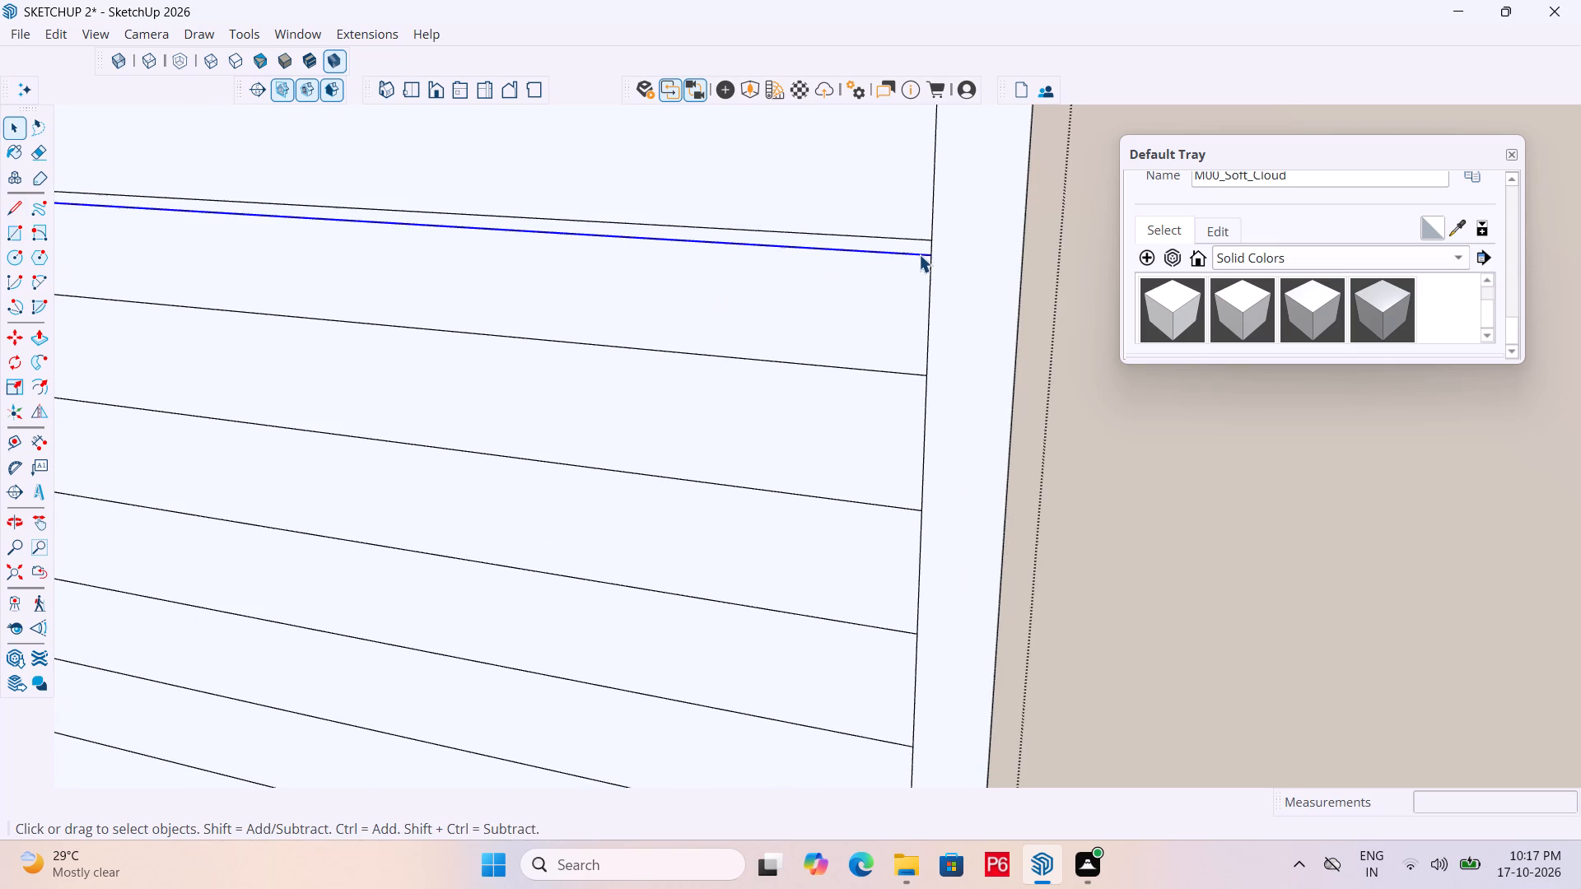
pyautogui.press('m')
pyautogui.click(931, 253)
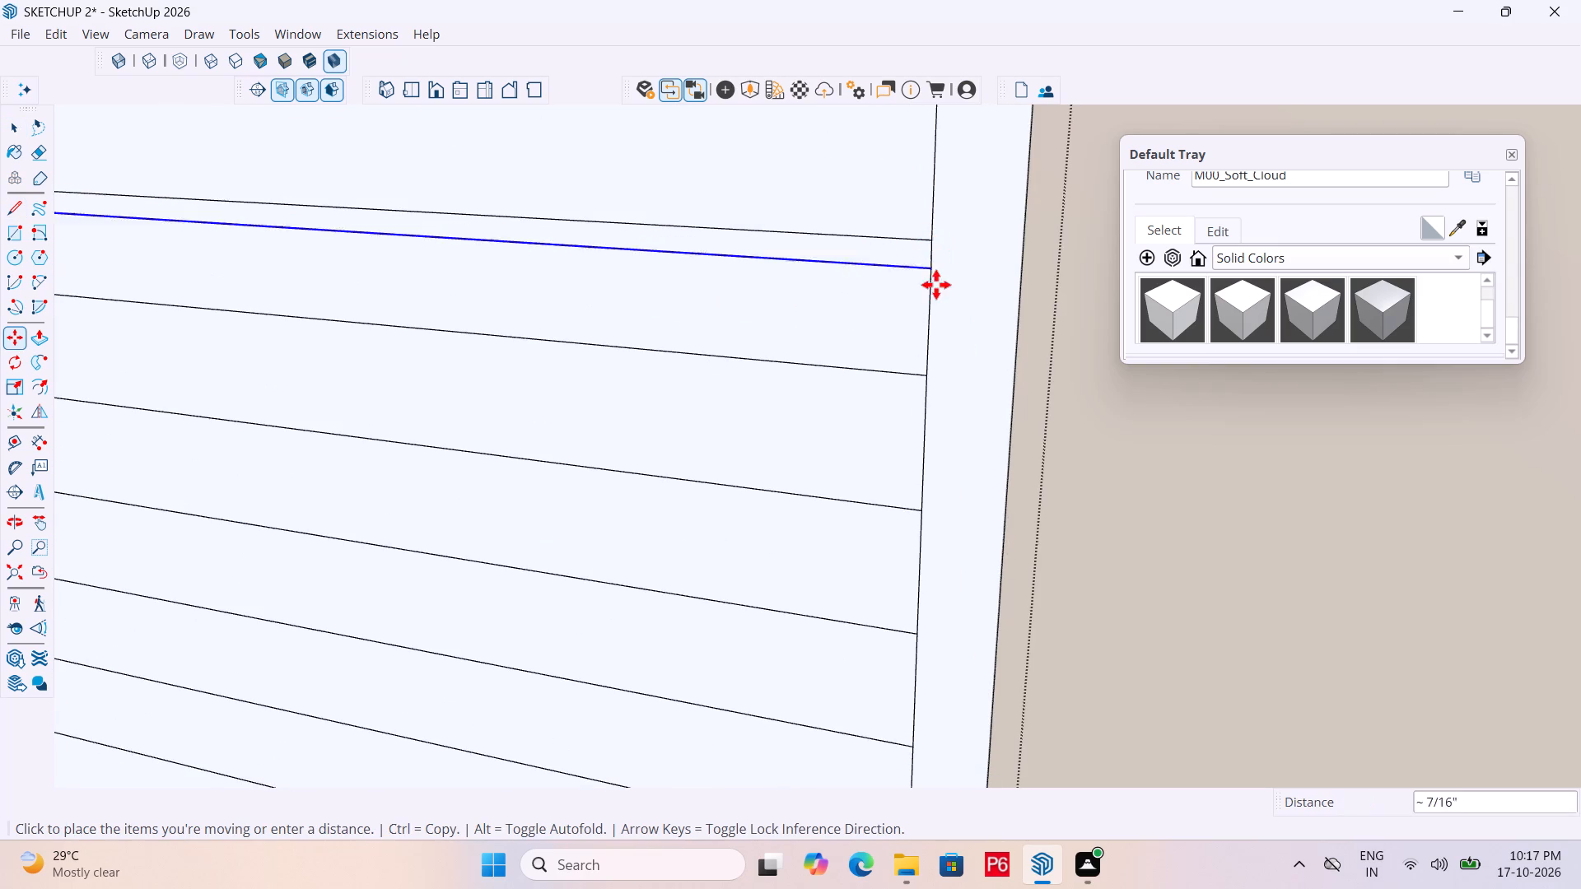
pyautogui.scroll(5, 921, 392)
pyautogui.middleClick(921, 392)
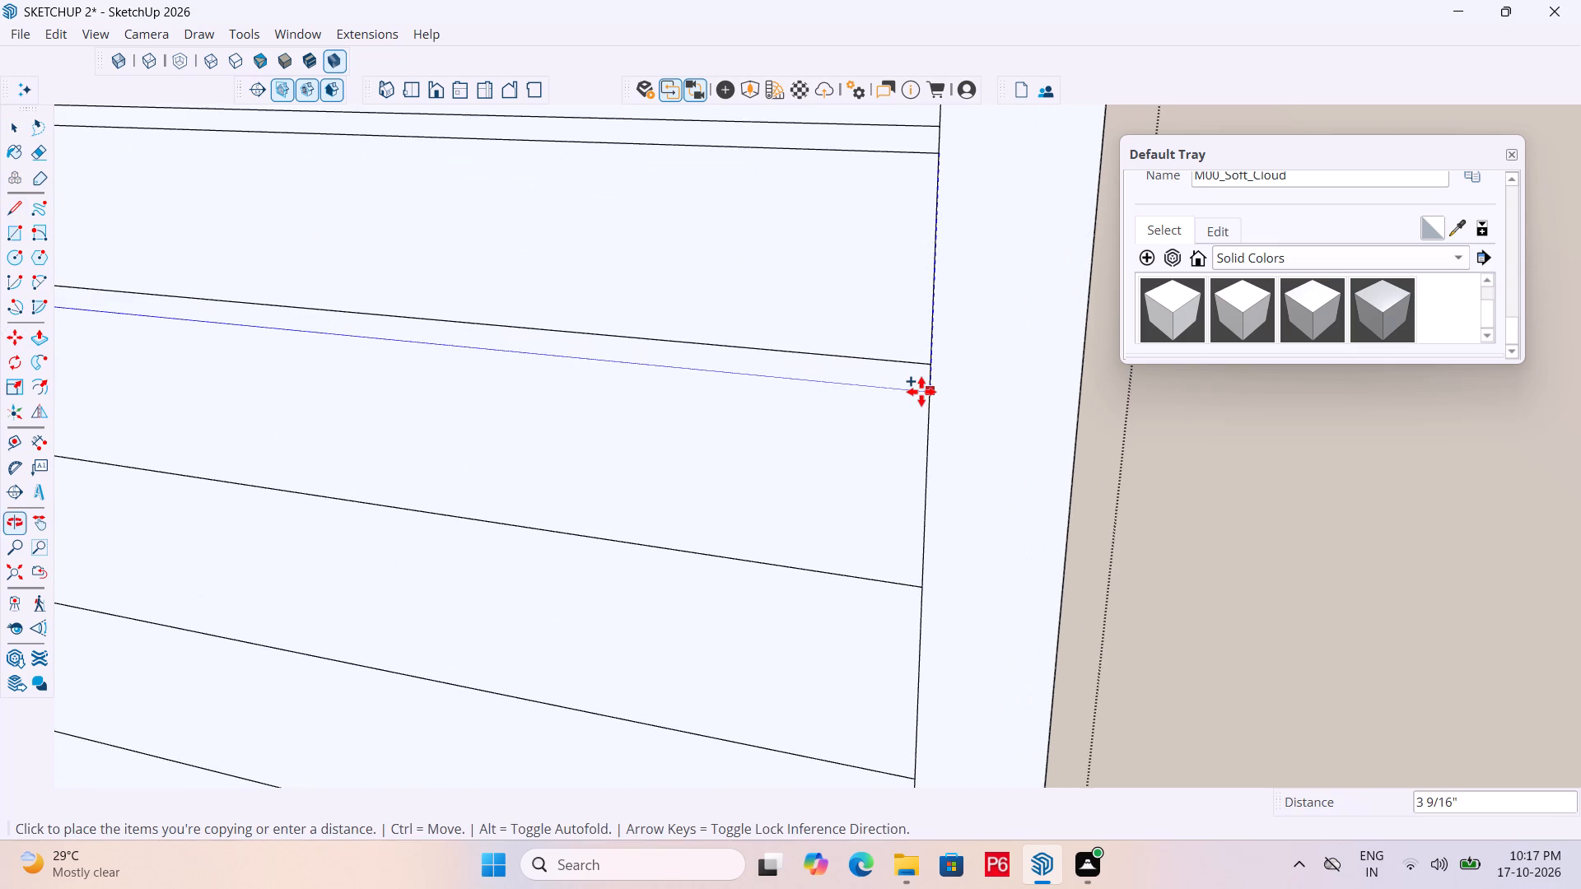
pyautogui.click(921, 397)
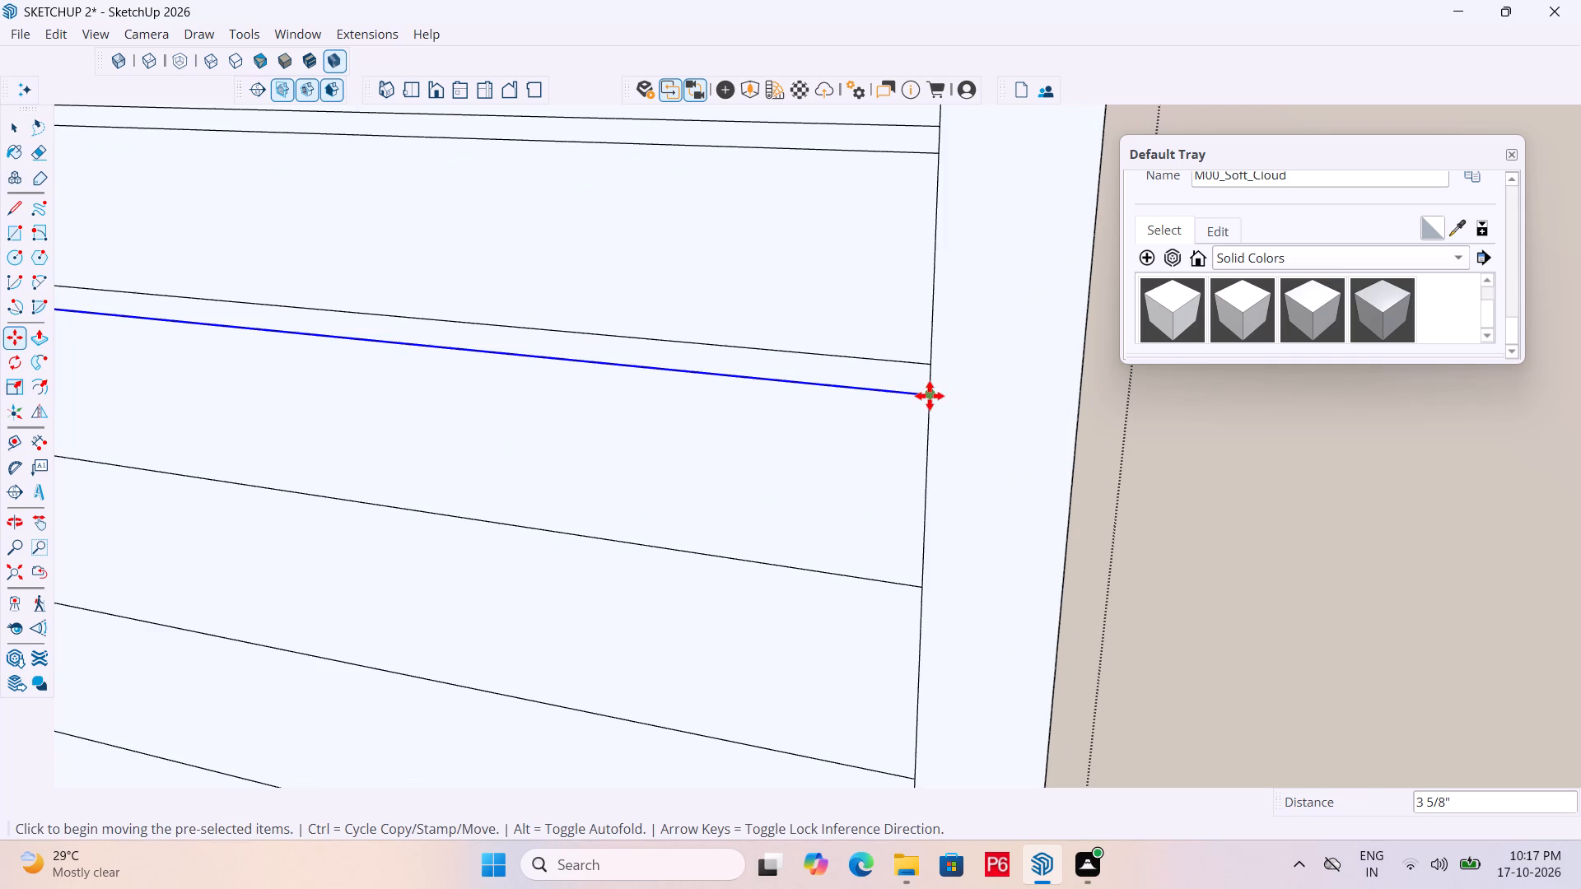
# Copy that line about 3' 2 3/16" down to just below the lowest dividing line, dividing the distance with /10.
pyautogui.click(928, 396)
pyautogui.scroll(-6, 893, 337)
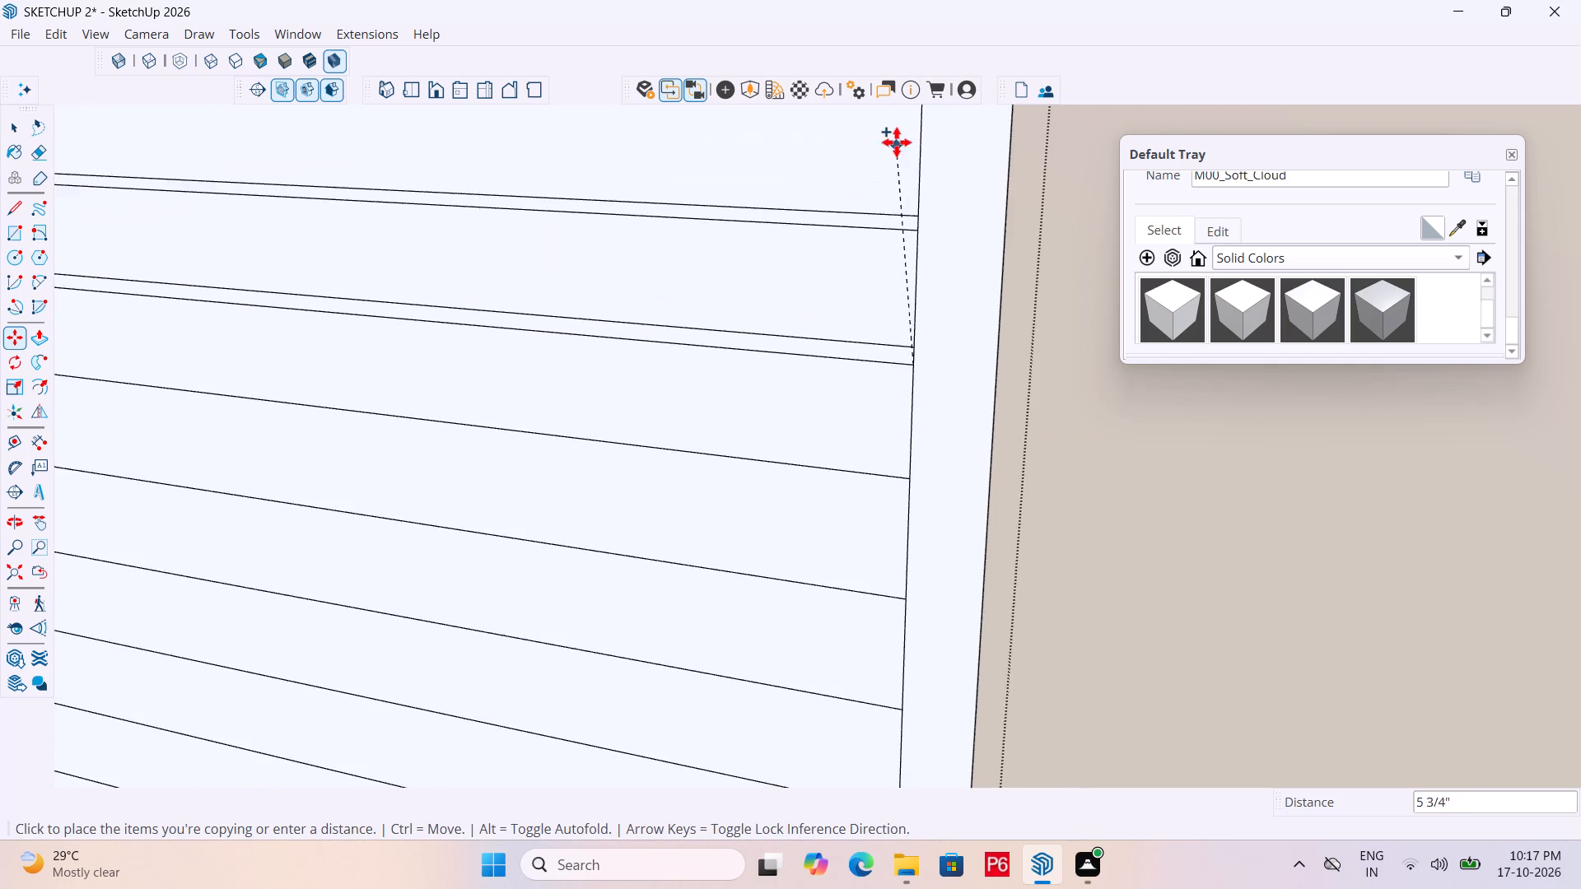
pyautogui.scroll(-7, 897, 142)
pyautogui.scroll(-6, 911, 235)
pyautogui.scroll(-5, 843, 246)
pyautogui.scroll(3, 884, 524)
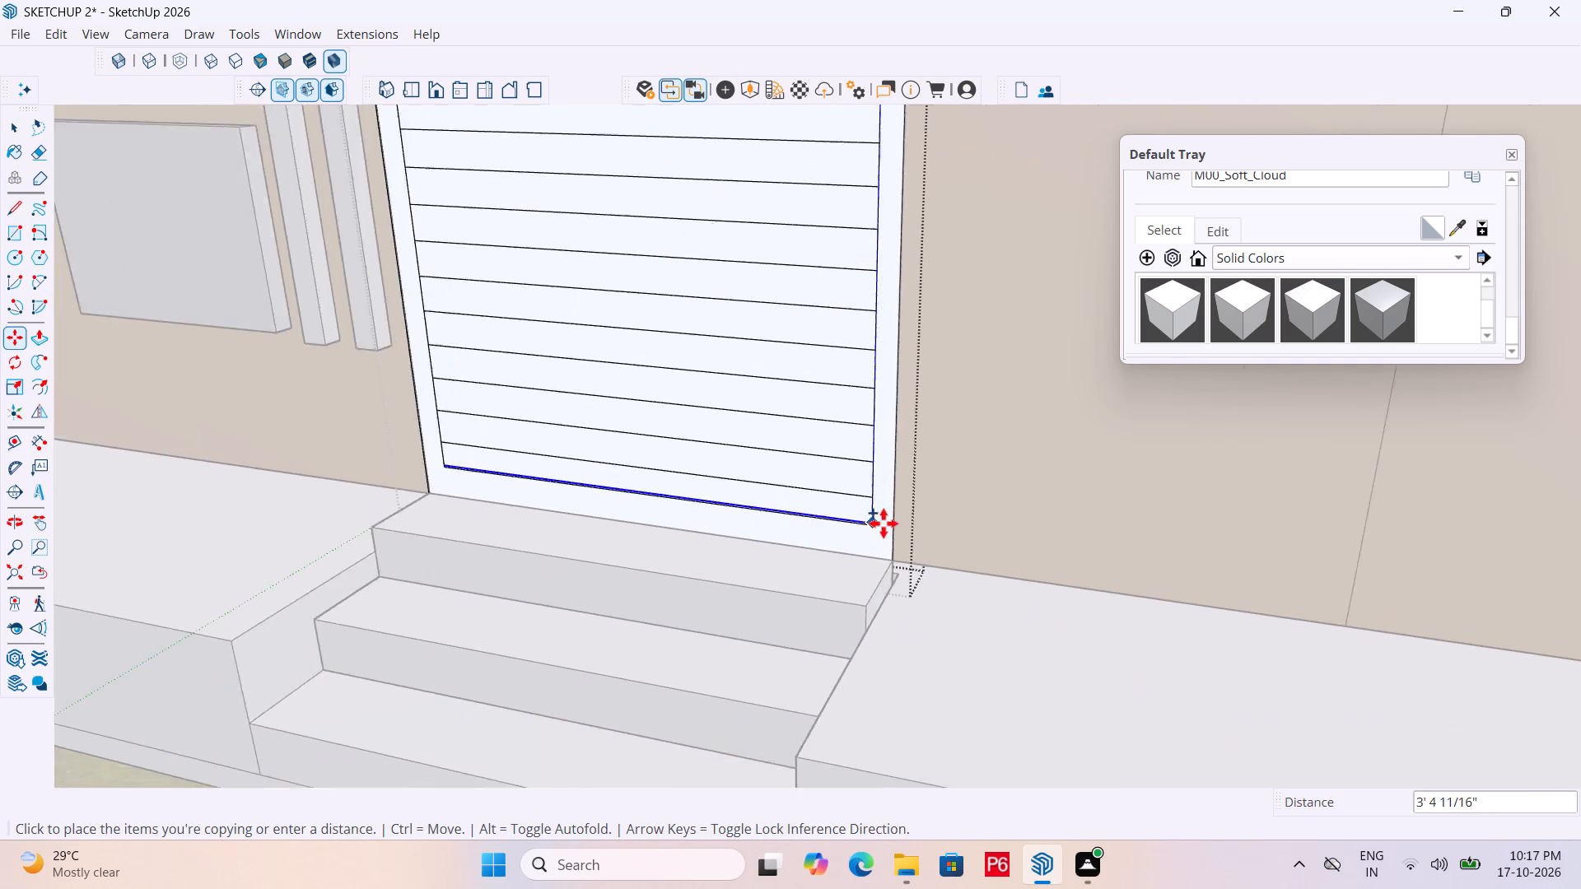
pyautogui.scroll(18, 884, 524)
pyautogui.middleClick(868, 499)
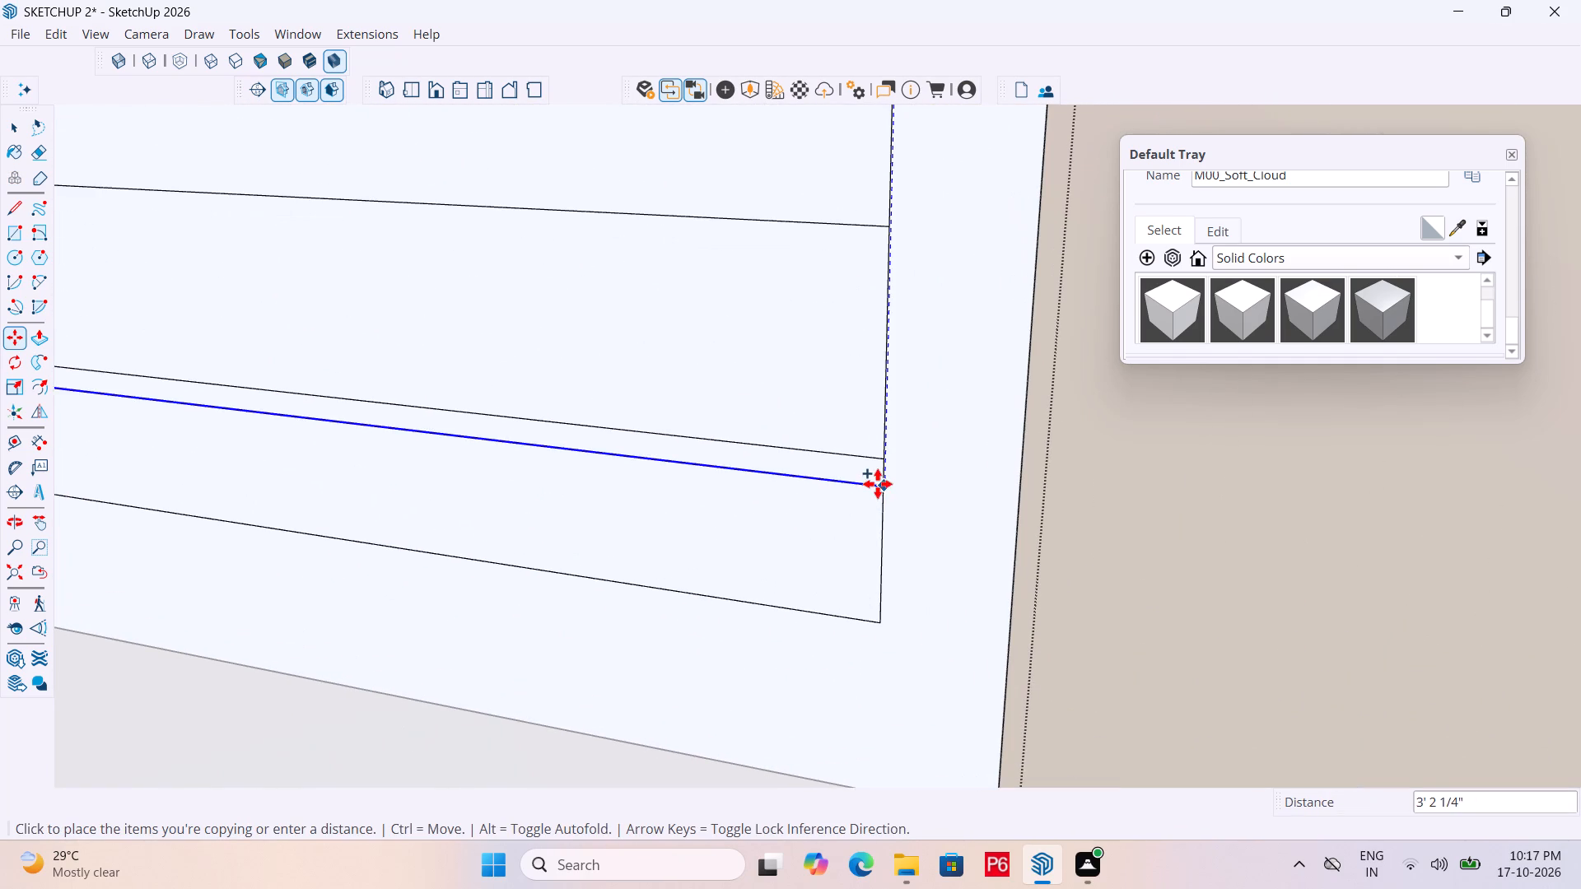
pyautogui.click(887, 479)
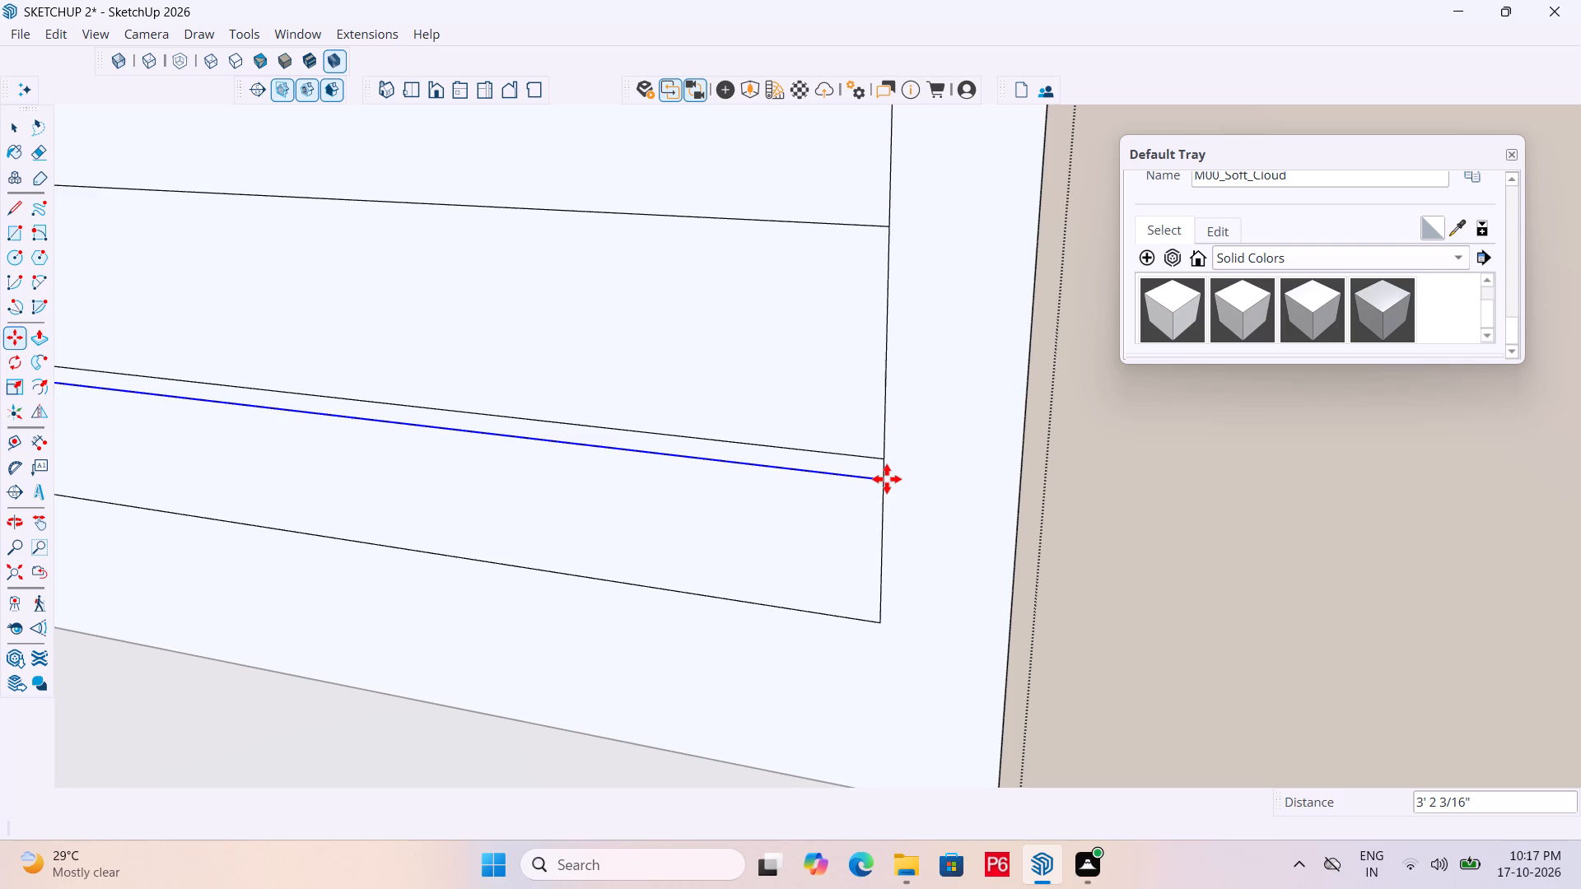
pyautogui.write('/10')
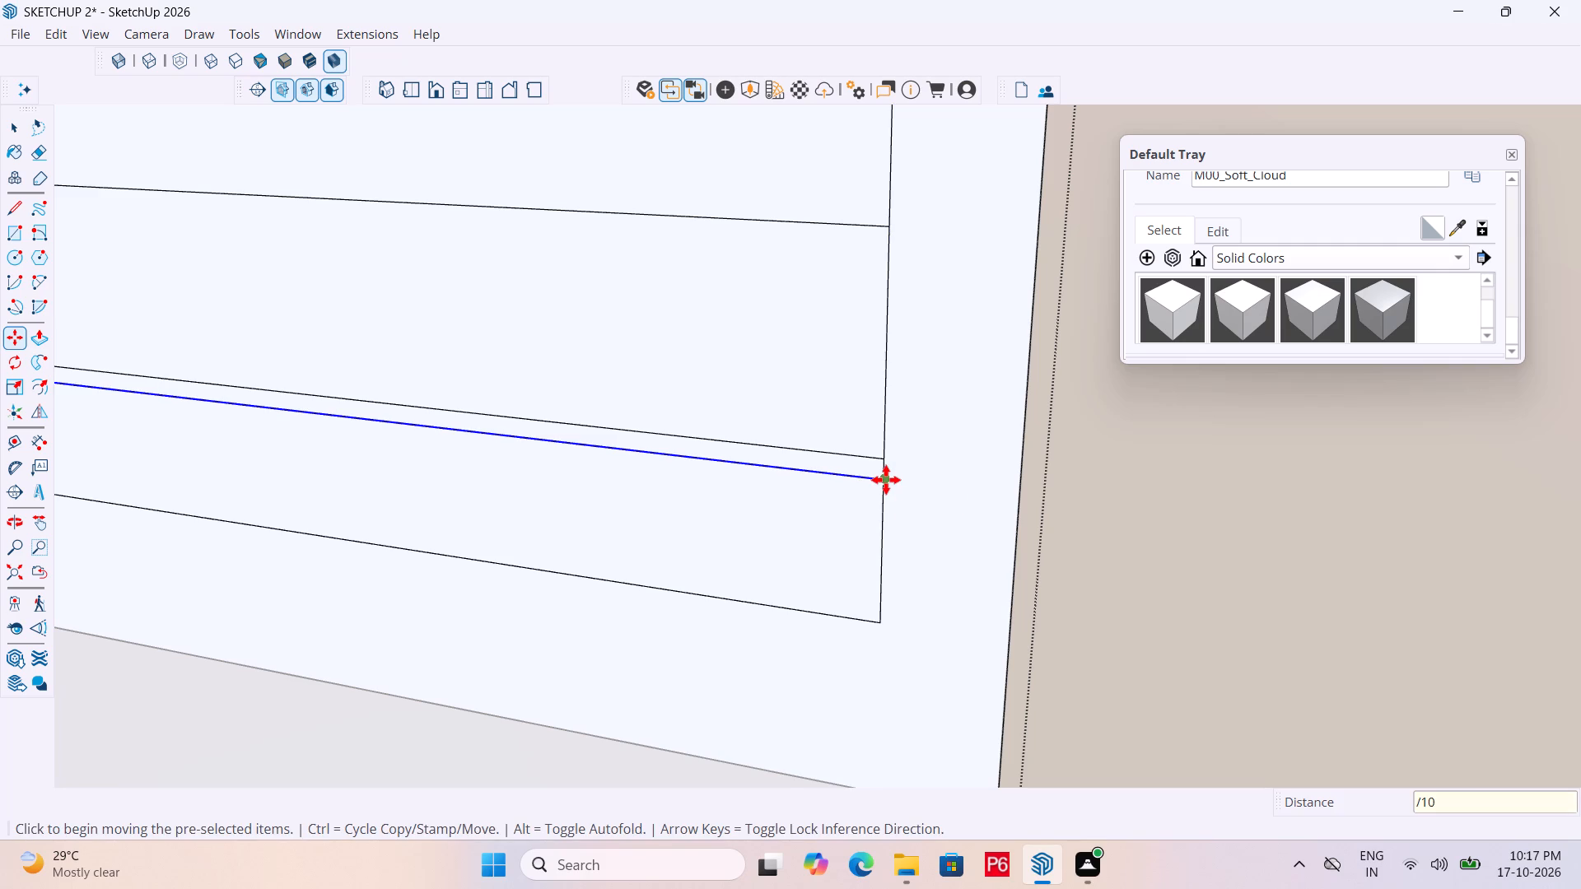
pyautogui.press('Return')
# Save the model.
pyautogui.scroll(-7, 705, 525)
pyautogui.scroll(-5, 860, 520)
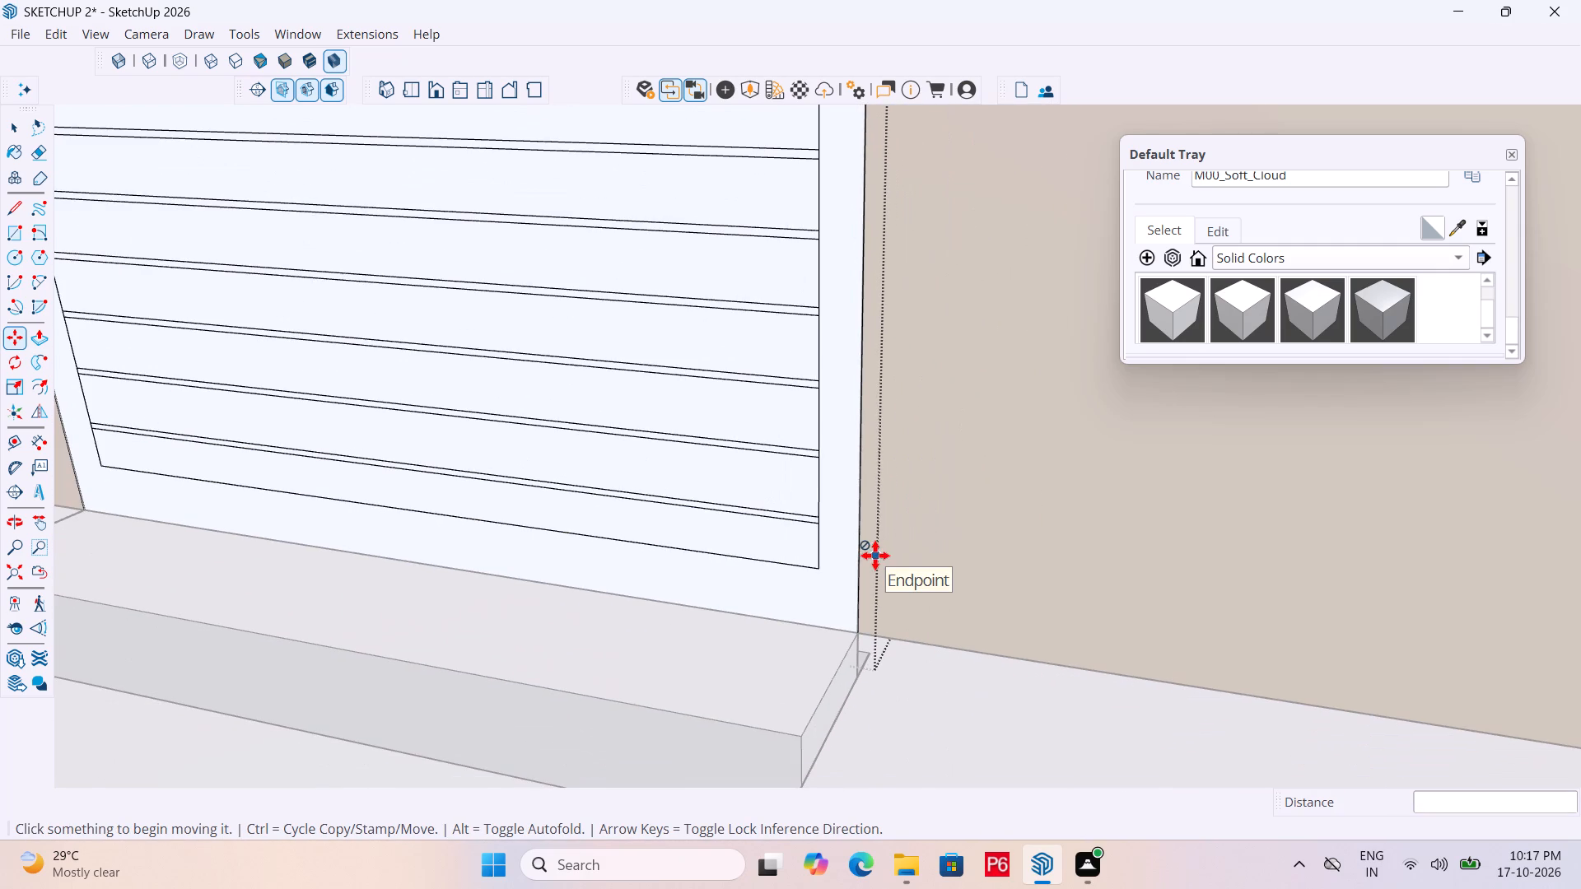
pyautogui.hotkey('ctrl', 's')
pyautogui.hotkey('ctrl', 's')
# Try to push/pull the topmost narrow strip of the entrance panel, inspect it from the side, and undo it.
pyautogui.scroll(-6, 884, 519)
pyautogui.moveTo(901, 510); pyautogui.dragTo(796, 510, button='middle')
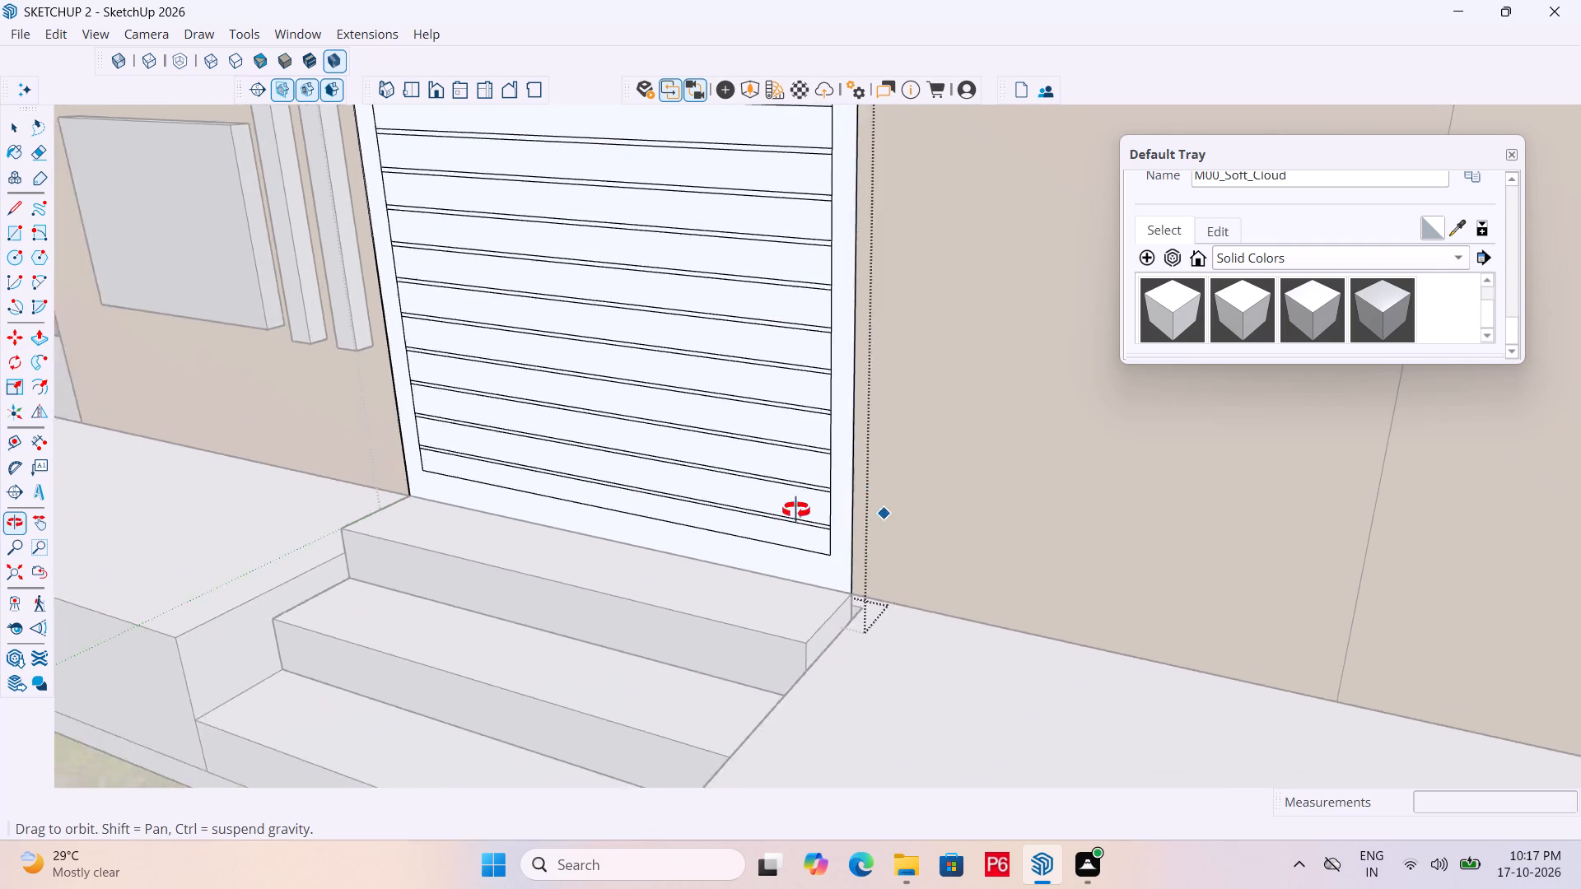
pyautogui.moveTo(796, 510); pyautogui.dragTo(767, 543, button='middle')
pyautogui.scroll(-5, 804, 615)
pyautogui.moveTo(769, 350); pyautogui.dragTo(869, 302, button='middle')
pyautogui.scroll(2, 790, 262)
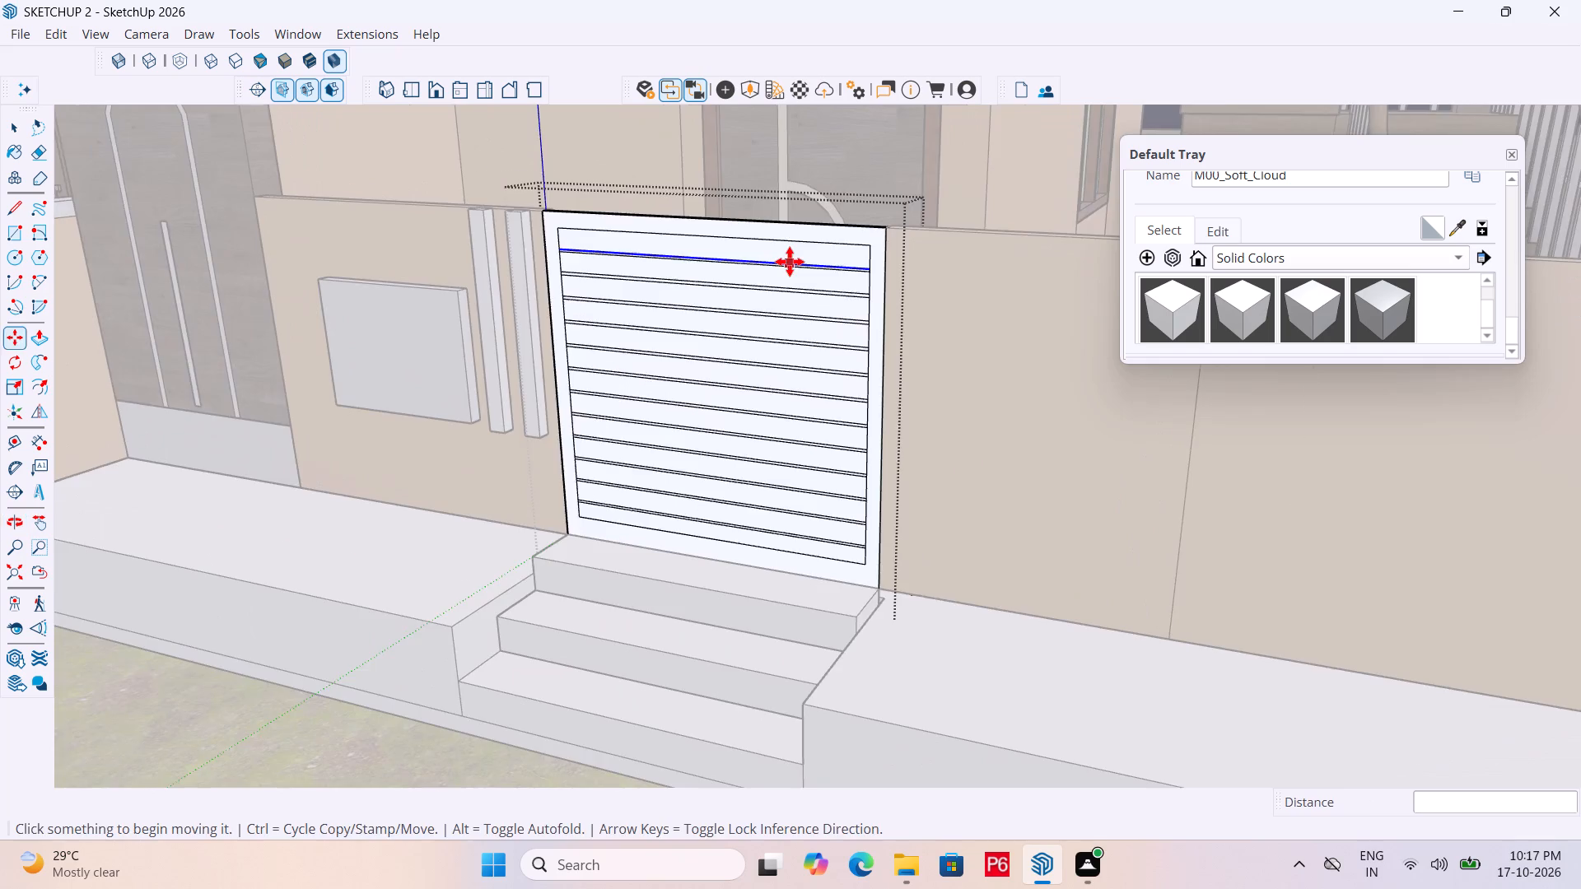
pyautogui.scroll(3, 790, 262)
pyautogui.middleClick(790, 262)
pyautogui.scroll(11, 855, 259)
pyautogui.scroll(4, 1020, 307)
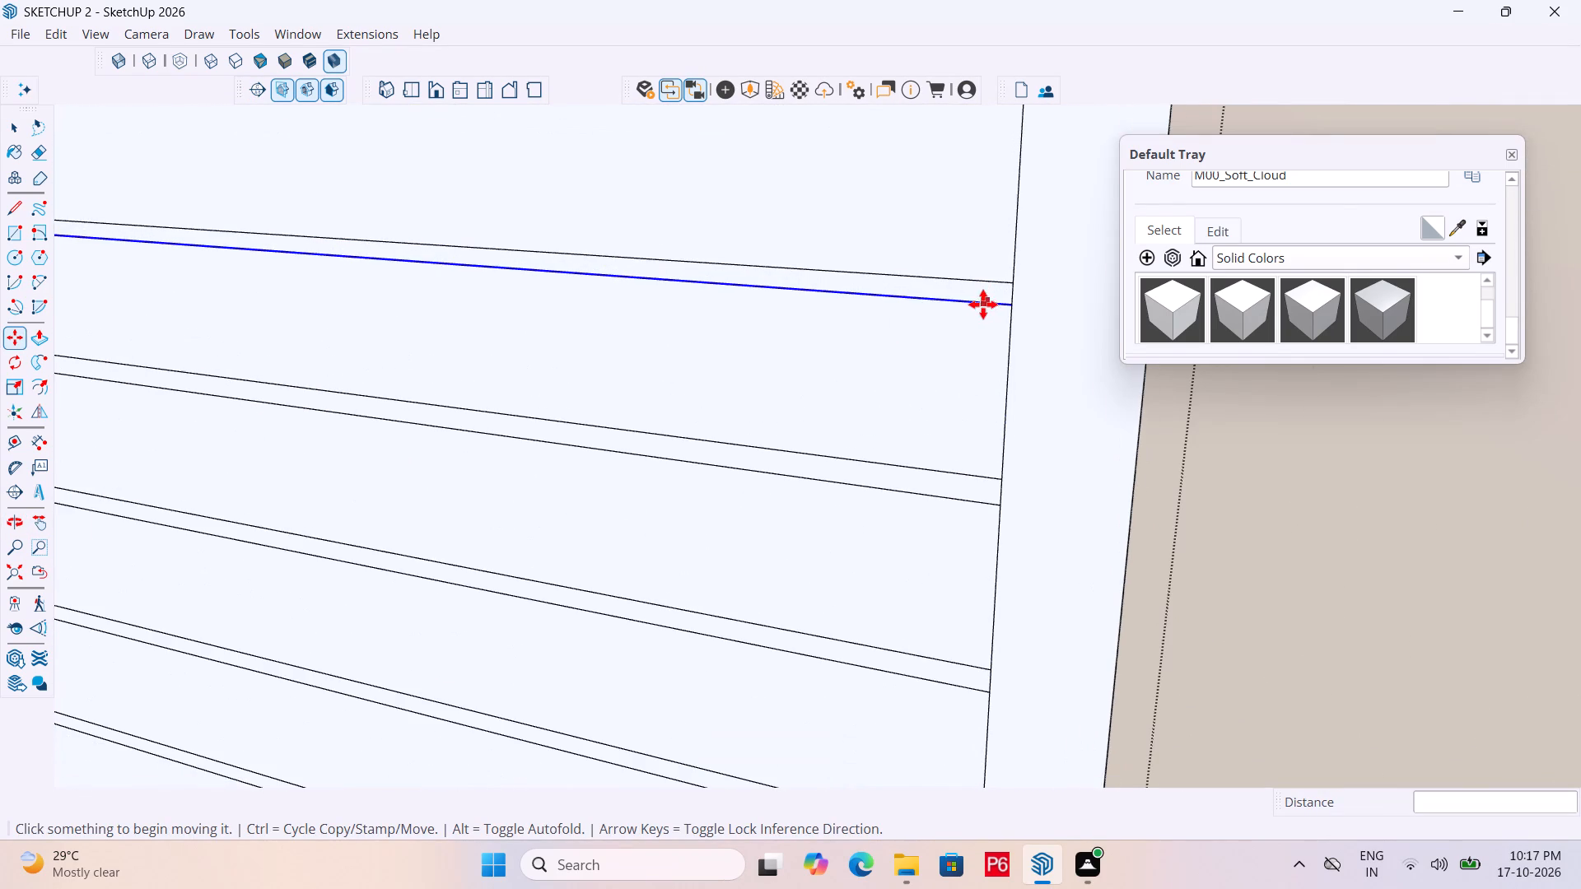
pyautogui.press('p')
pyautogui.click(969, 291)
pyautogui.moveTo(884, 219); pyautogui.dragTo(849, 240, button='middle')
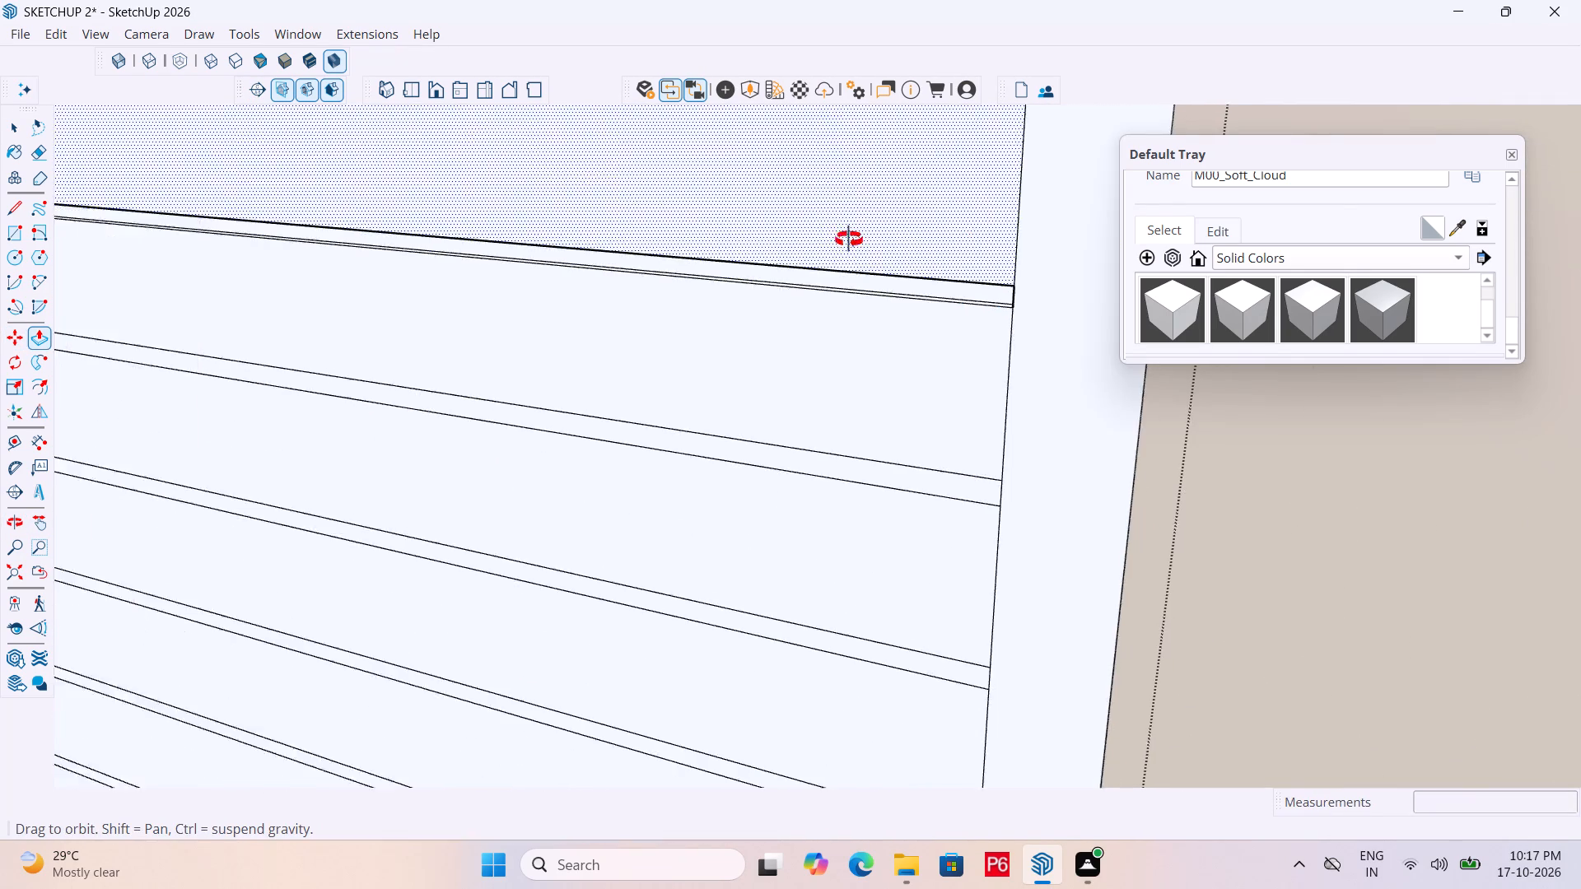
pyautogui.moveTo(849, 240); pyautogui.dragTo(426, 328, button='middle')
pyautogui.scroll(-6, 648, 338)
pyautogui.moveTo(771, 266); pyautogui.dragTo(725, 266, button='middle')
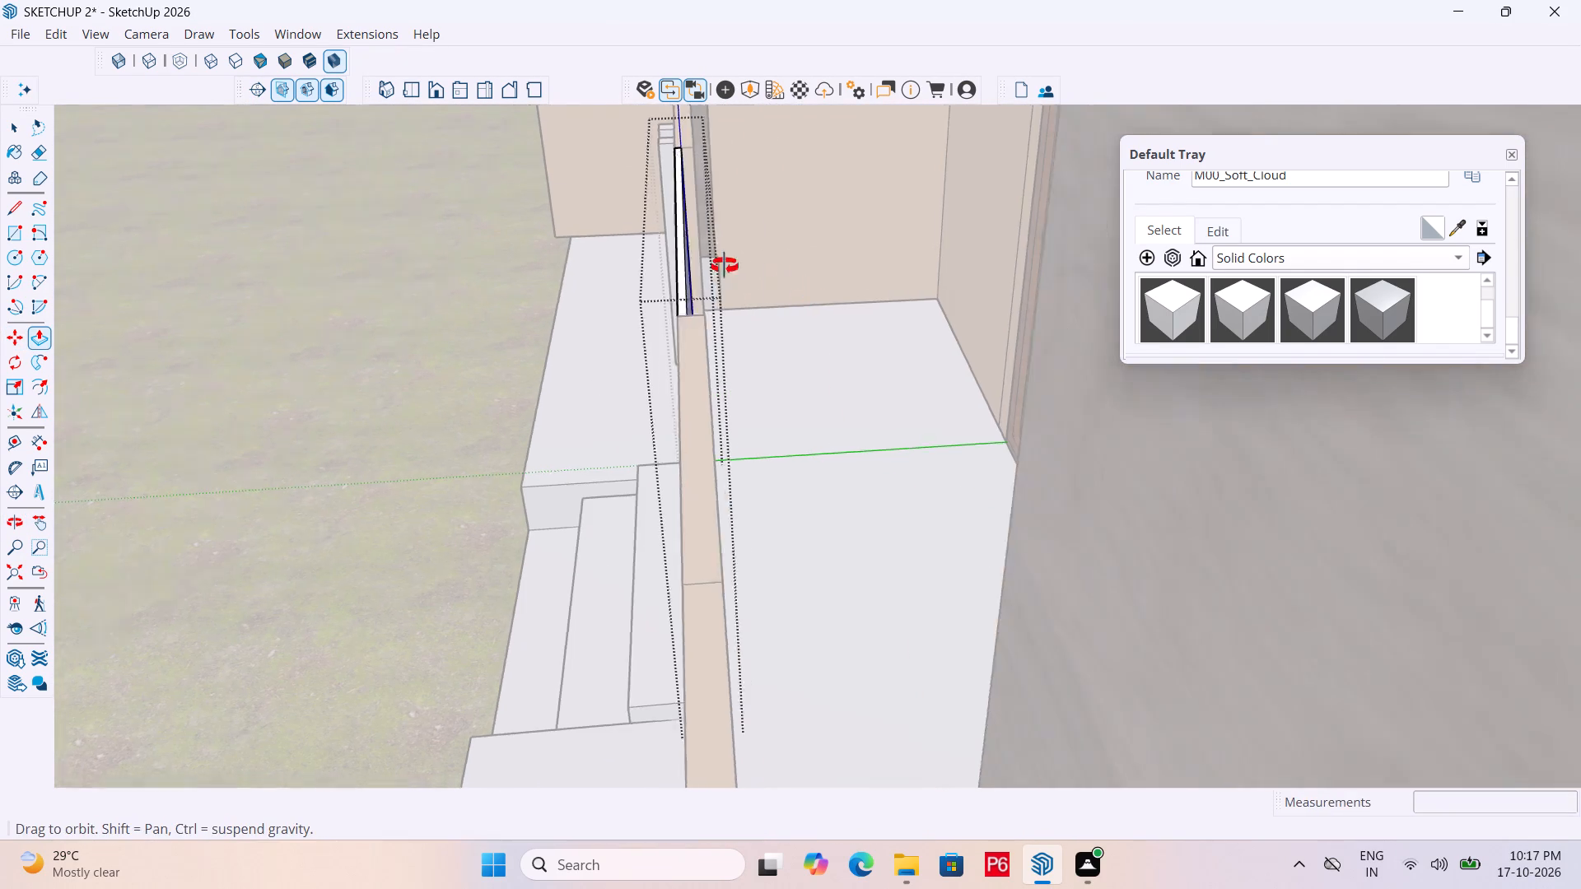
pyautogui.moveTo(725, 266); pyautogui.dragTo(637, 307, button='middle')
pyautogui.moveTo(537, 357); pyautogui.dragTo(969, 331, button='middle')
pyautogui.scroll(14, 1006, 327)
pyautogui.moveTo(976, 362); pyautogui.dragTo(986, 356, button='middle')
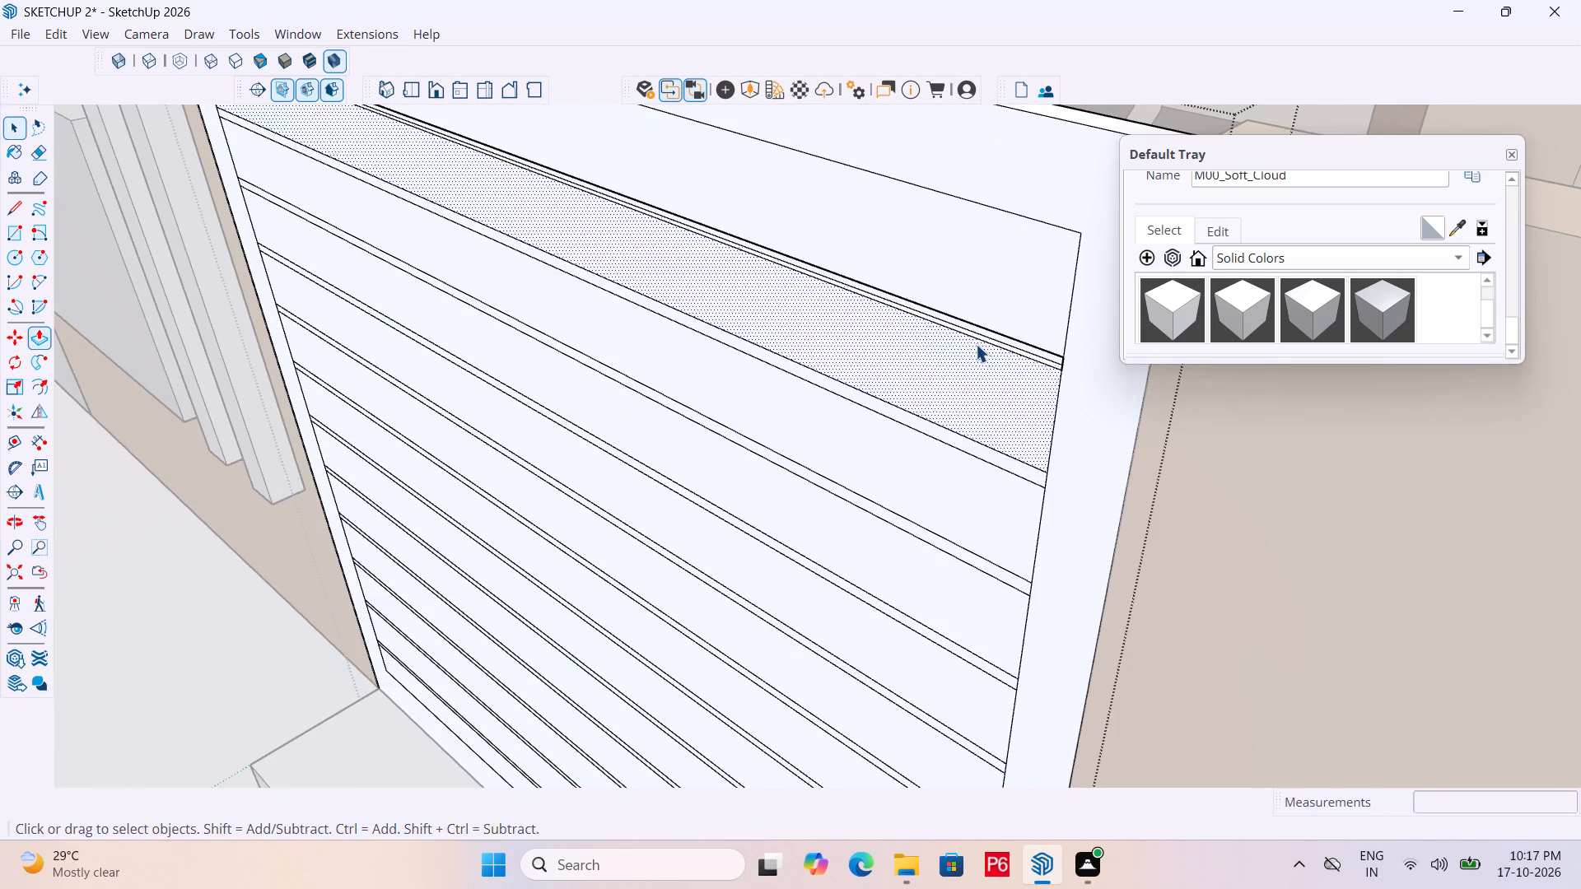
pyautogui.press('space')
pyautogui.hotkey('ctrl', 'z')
# Push/pull the topmost narrow strip of the entrance gate panel back 15/16" to cut the first groove.
pyautogui.scroll(-5, 778, 350)
pyautogui.moveTo(777, 374); pyautogui.dragTo(770, 320, button='middle')
pyautogui.scroll(5, 884, 216)
pyautogui.press('p')
pyautogui.click(888, 274)
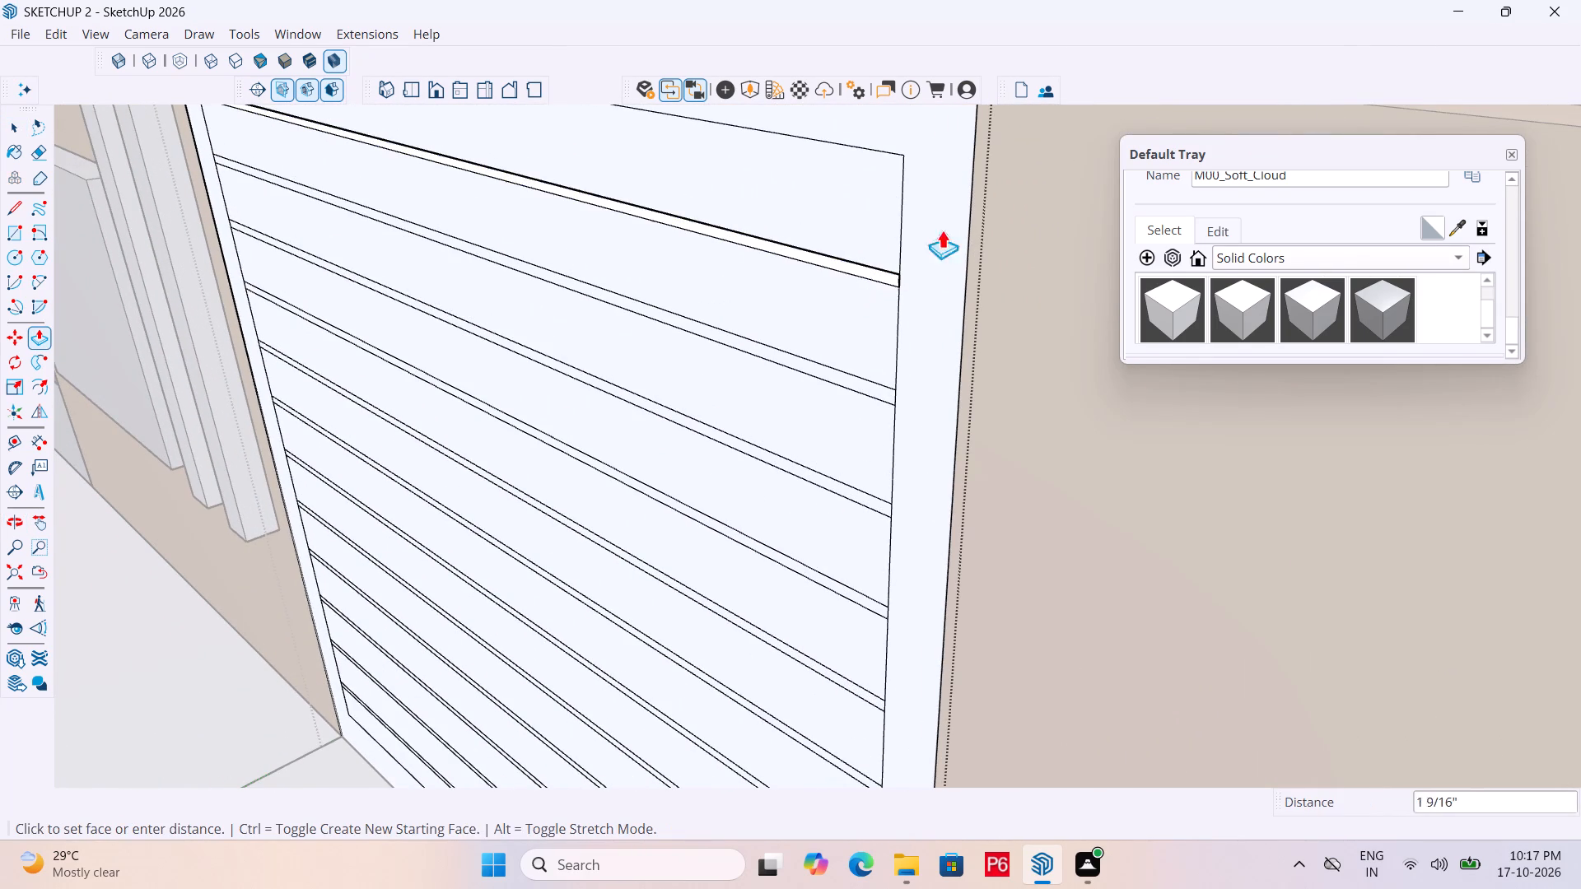
pyautogui.moveTo(908, 219); pyautogui.dragTo(129, 303, button='middle')
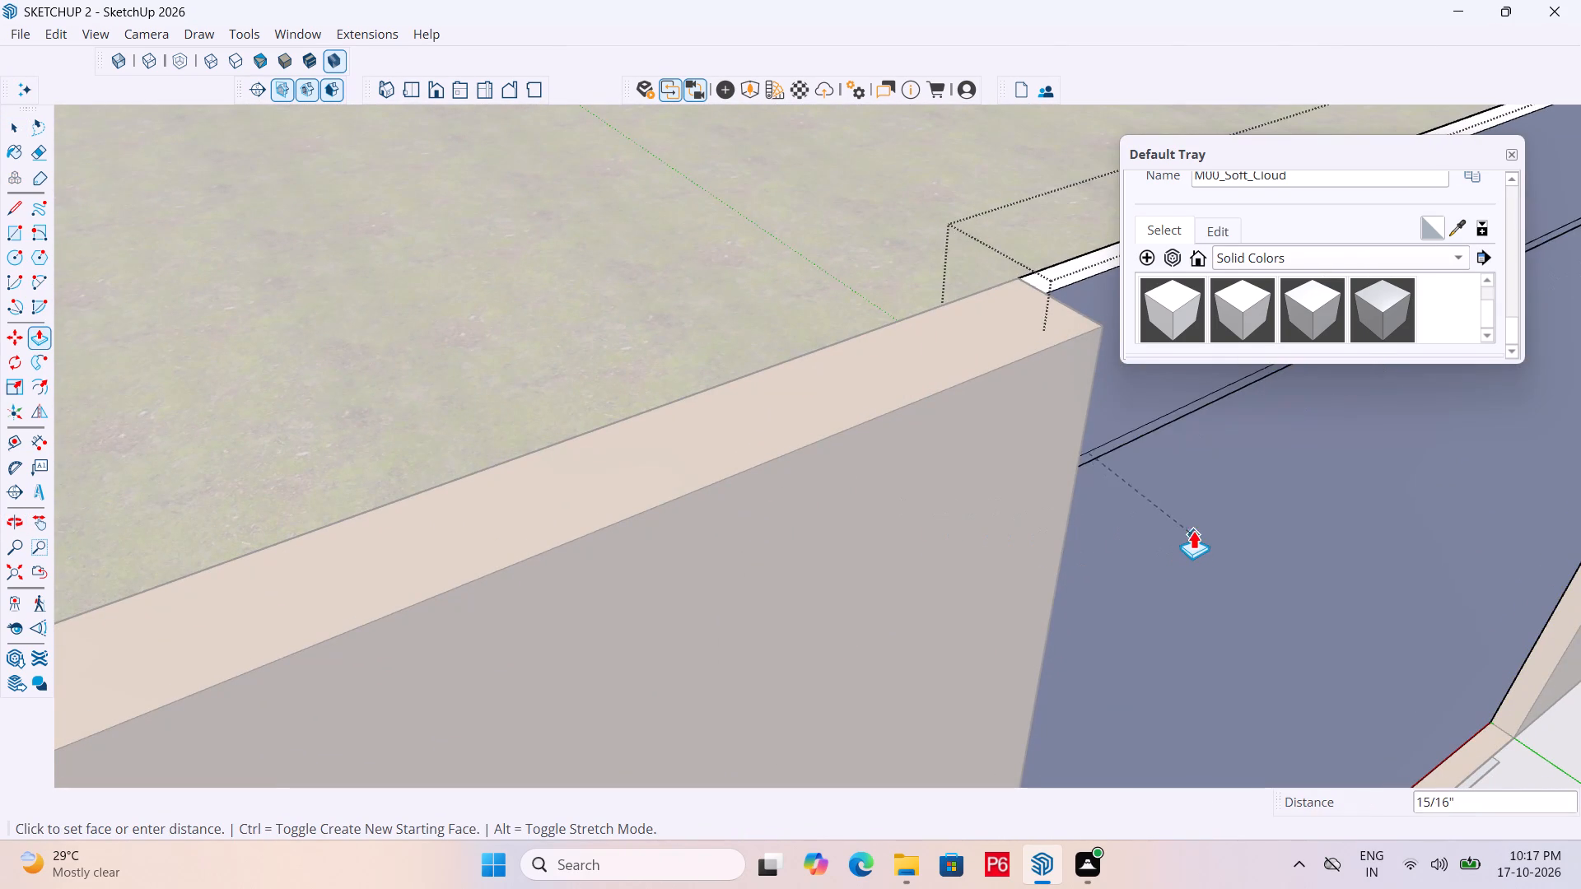
pyautogui.click(1136, 554)
# Repeat the same push/pull on the narrow strips below the first groove, through the upper half of the gate.
pyautogui.moveTo(706, 393); pyautogui.dragTo(1580, 334, button='middle')
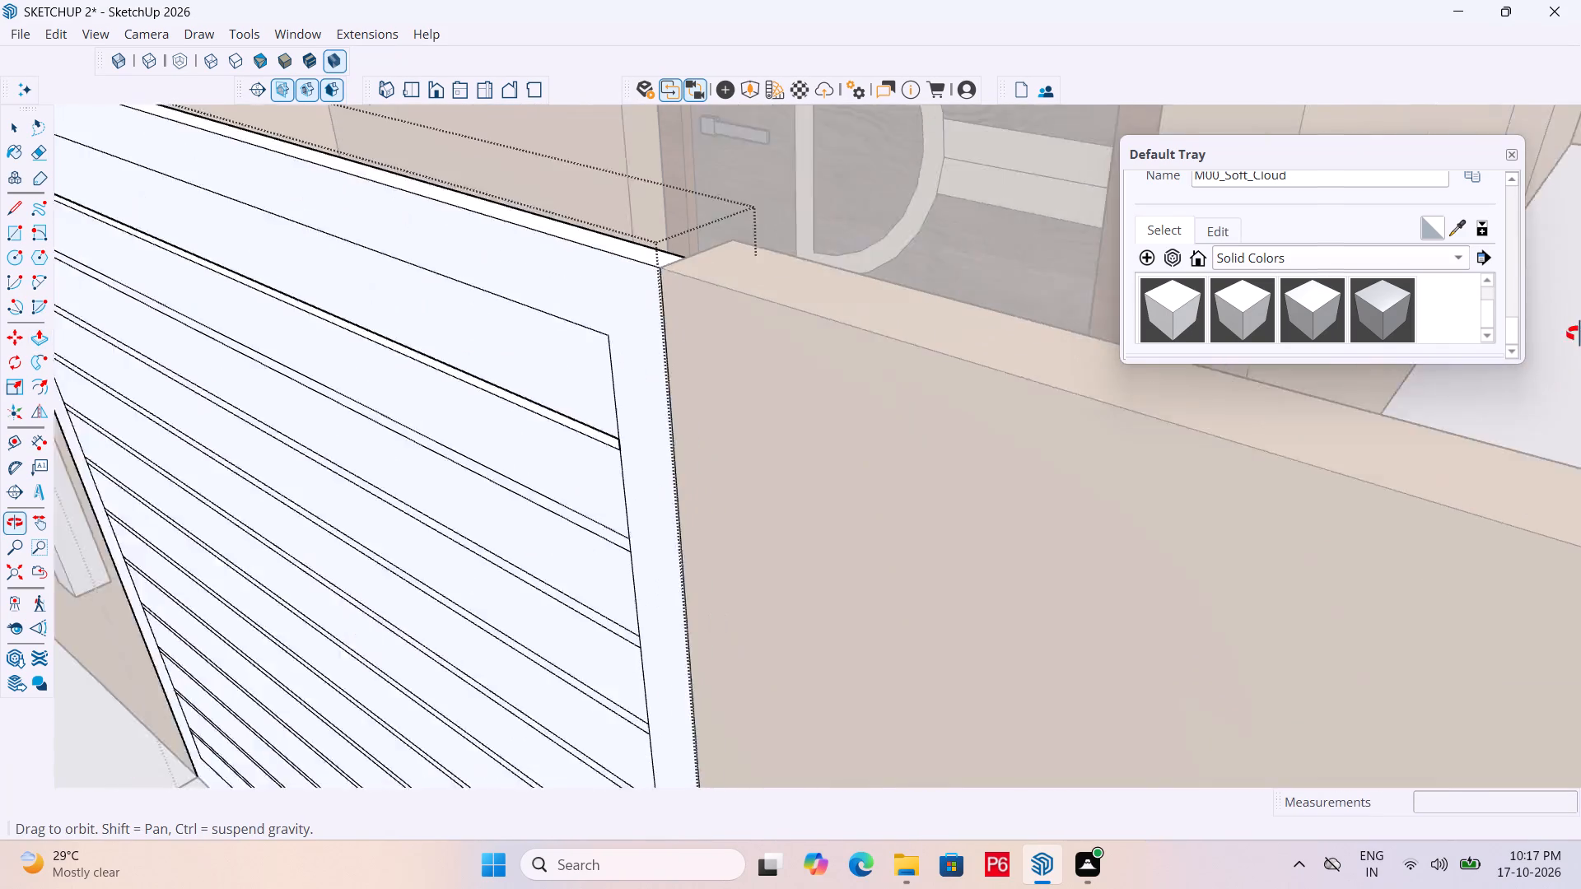
pyautogui.moveTo(1580, 334); pyautogui.dragTo(1580, 327, button='middle')
pyautogui.scroll(-5, 904, 326)
pyautogui.scroll(6, 627, 467)
pyautogui.moveTo(628, 477); pyautogui.dragTo(663, 507, button='middle')
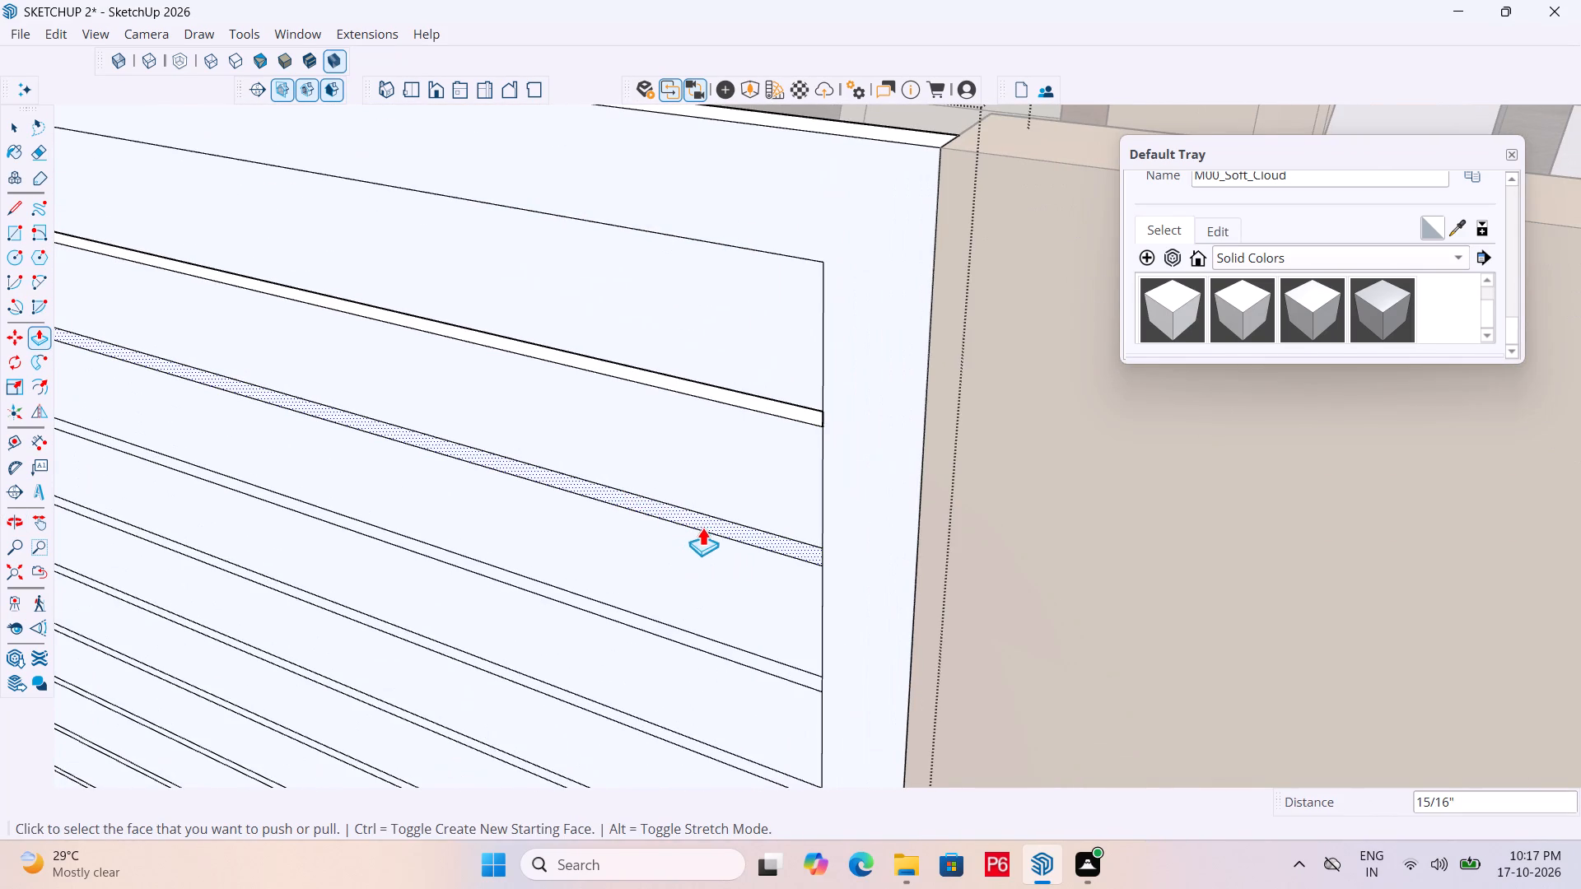
pyautogui.doubleClick(710, 522)
pyautogui.doubleClick(663, 626)
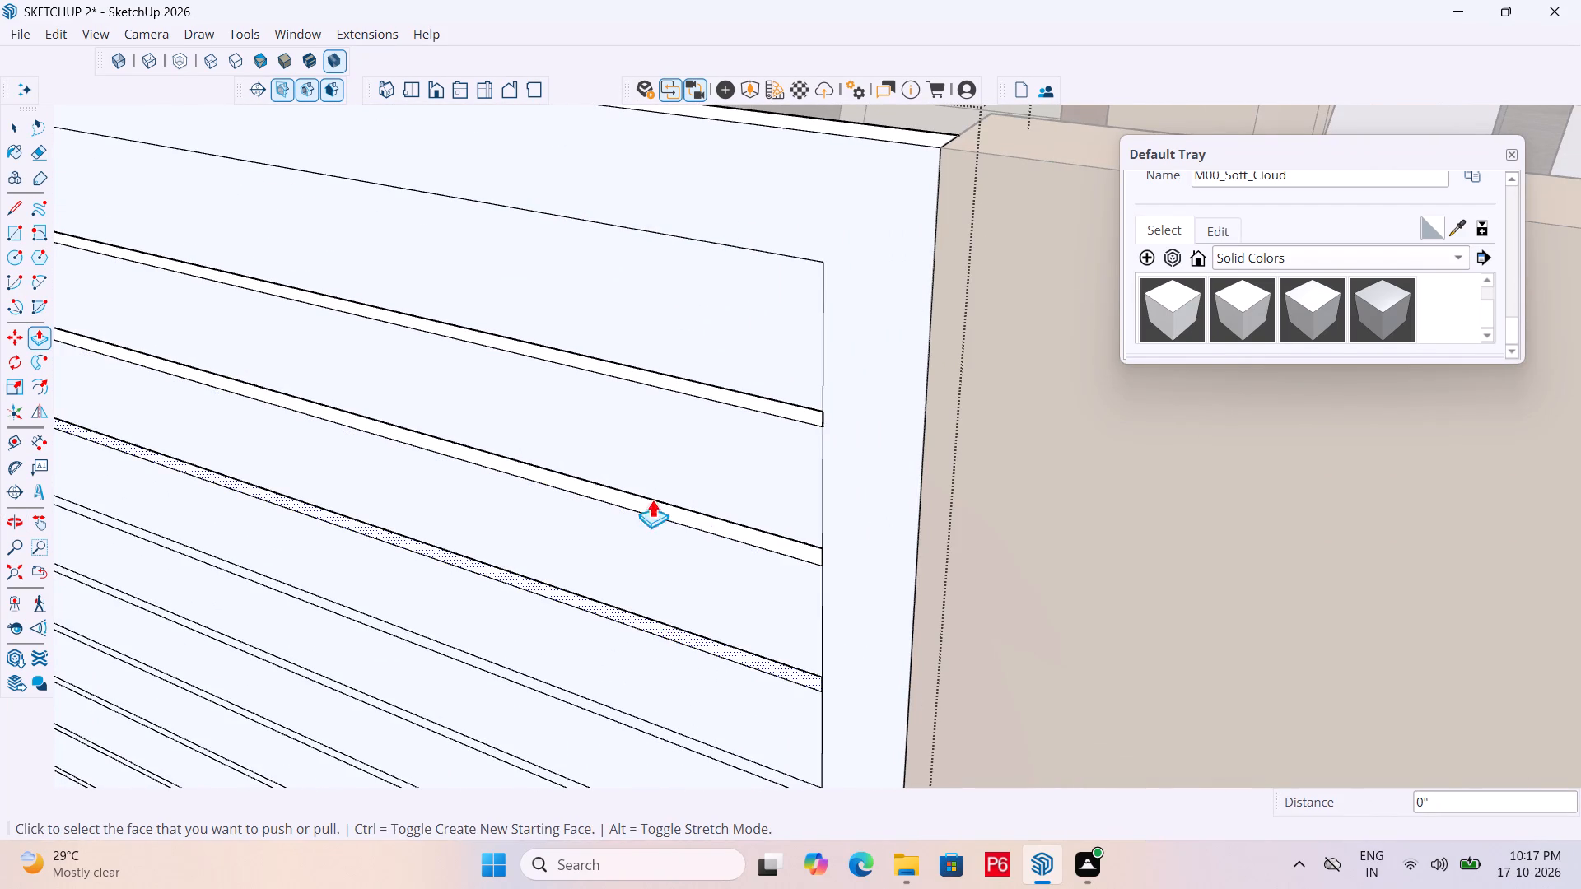
pyautogui.scroll(-4, 736, 341)
pyautogui.scroll(6, 729, 701)
pyautogui.moveTo(730, 697); pyautogui.dragTo(744, 677, button='middle')
pyautogui.doubleClick(796, 626)
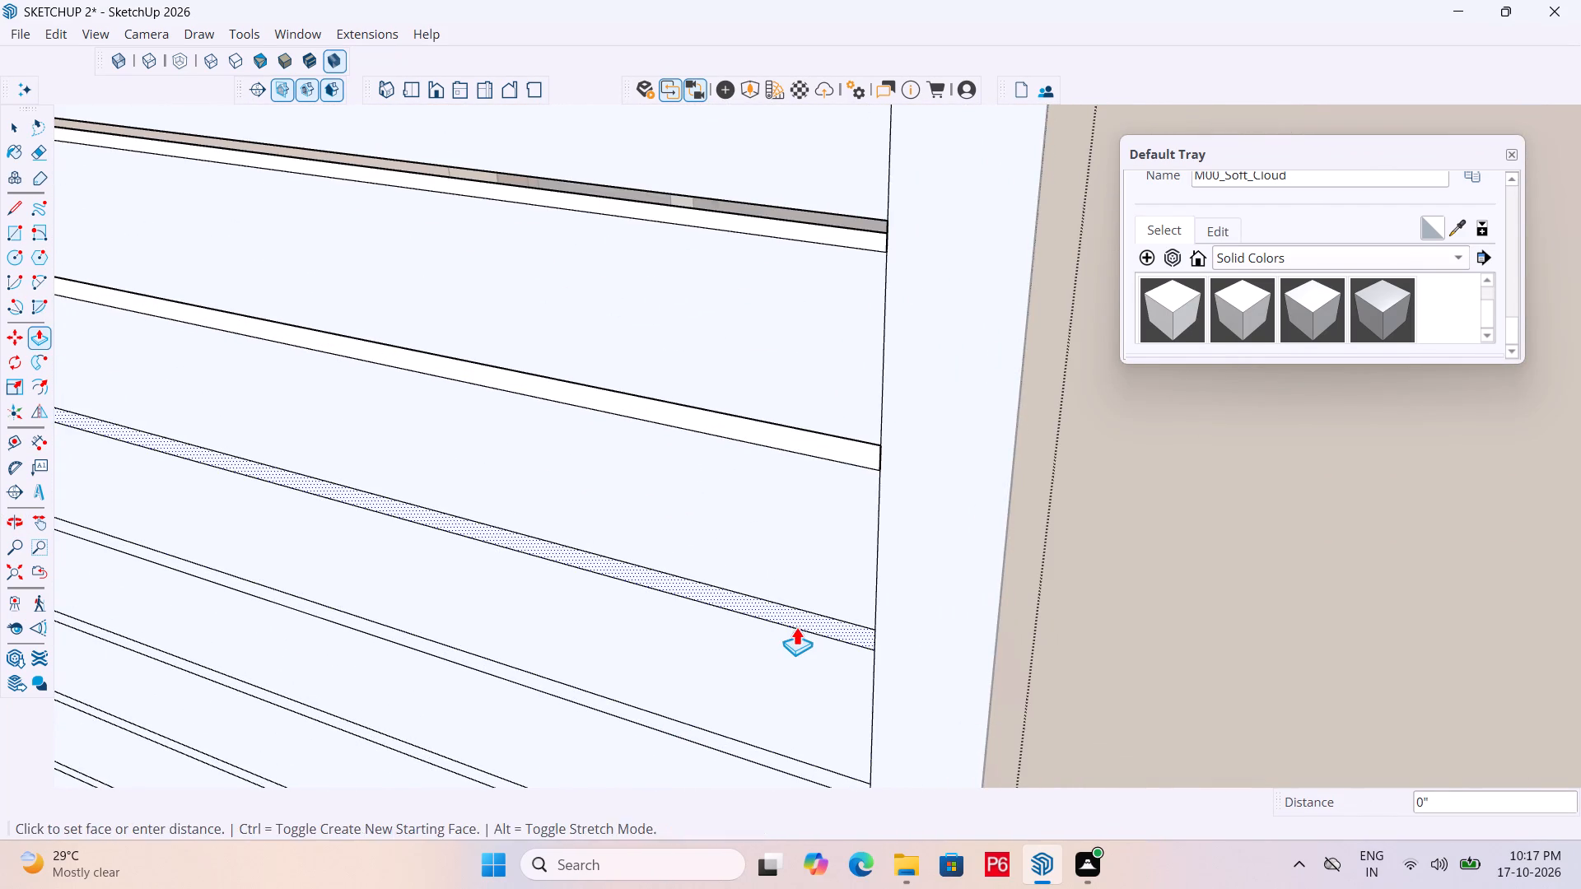
pyautogui.scroll(-6, 778, 257)
pyautogui.scroll(4, 800, 587)
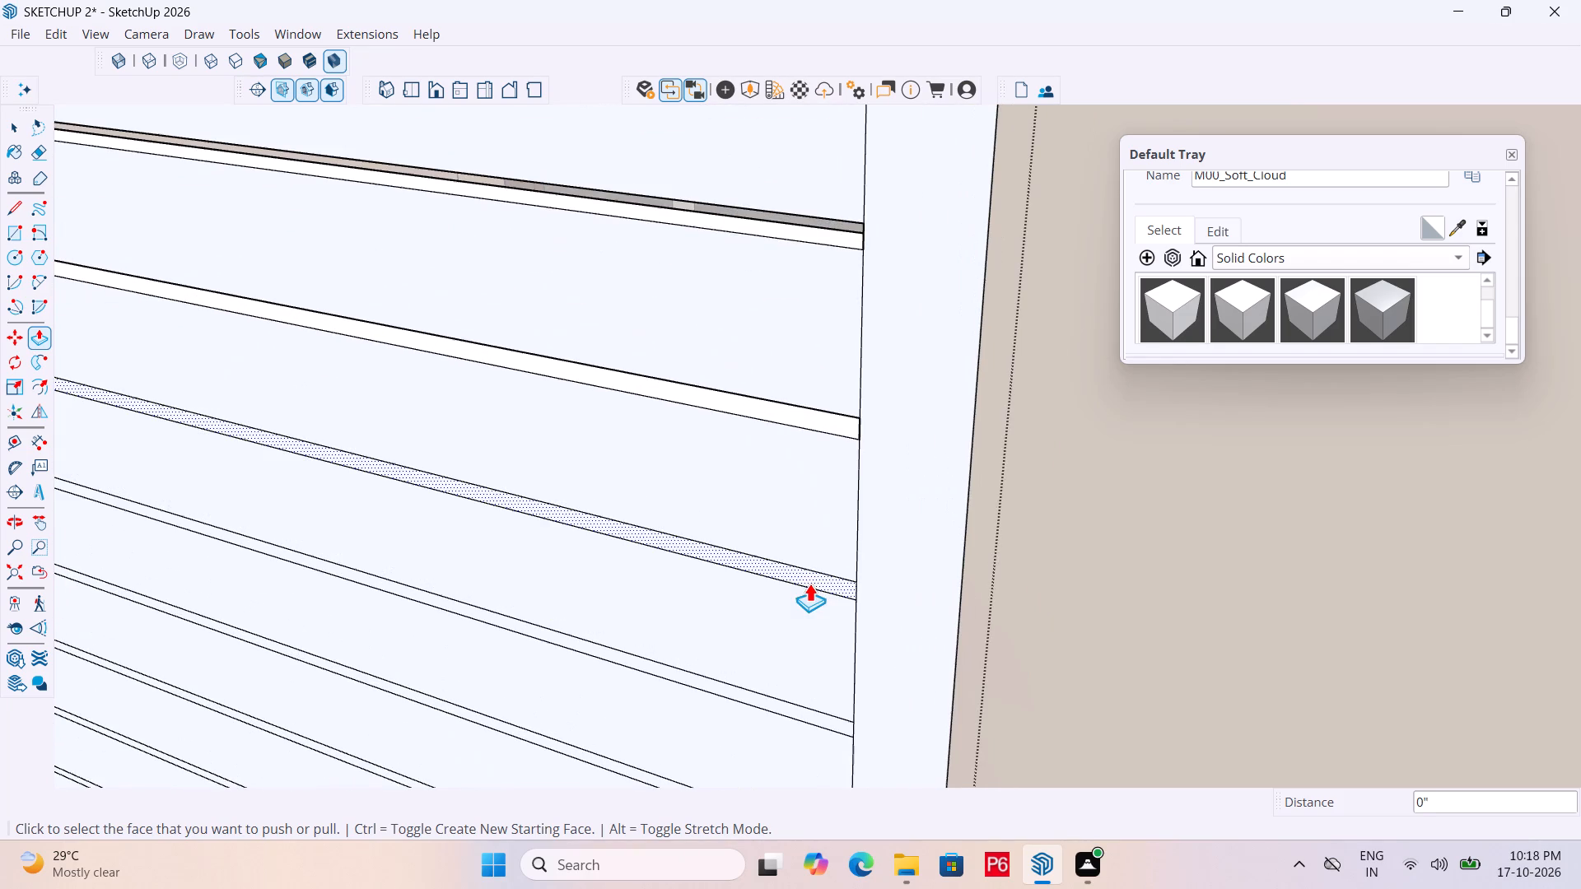
pyautogui.doubleClick(813, 580)
pyautogui.scroll(-6, 789, 268)
pyautogui.scroll(4, 814, 656)
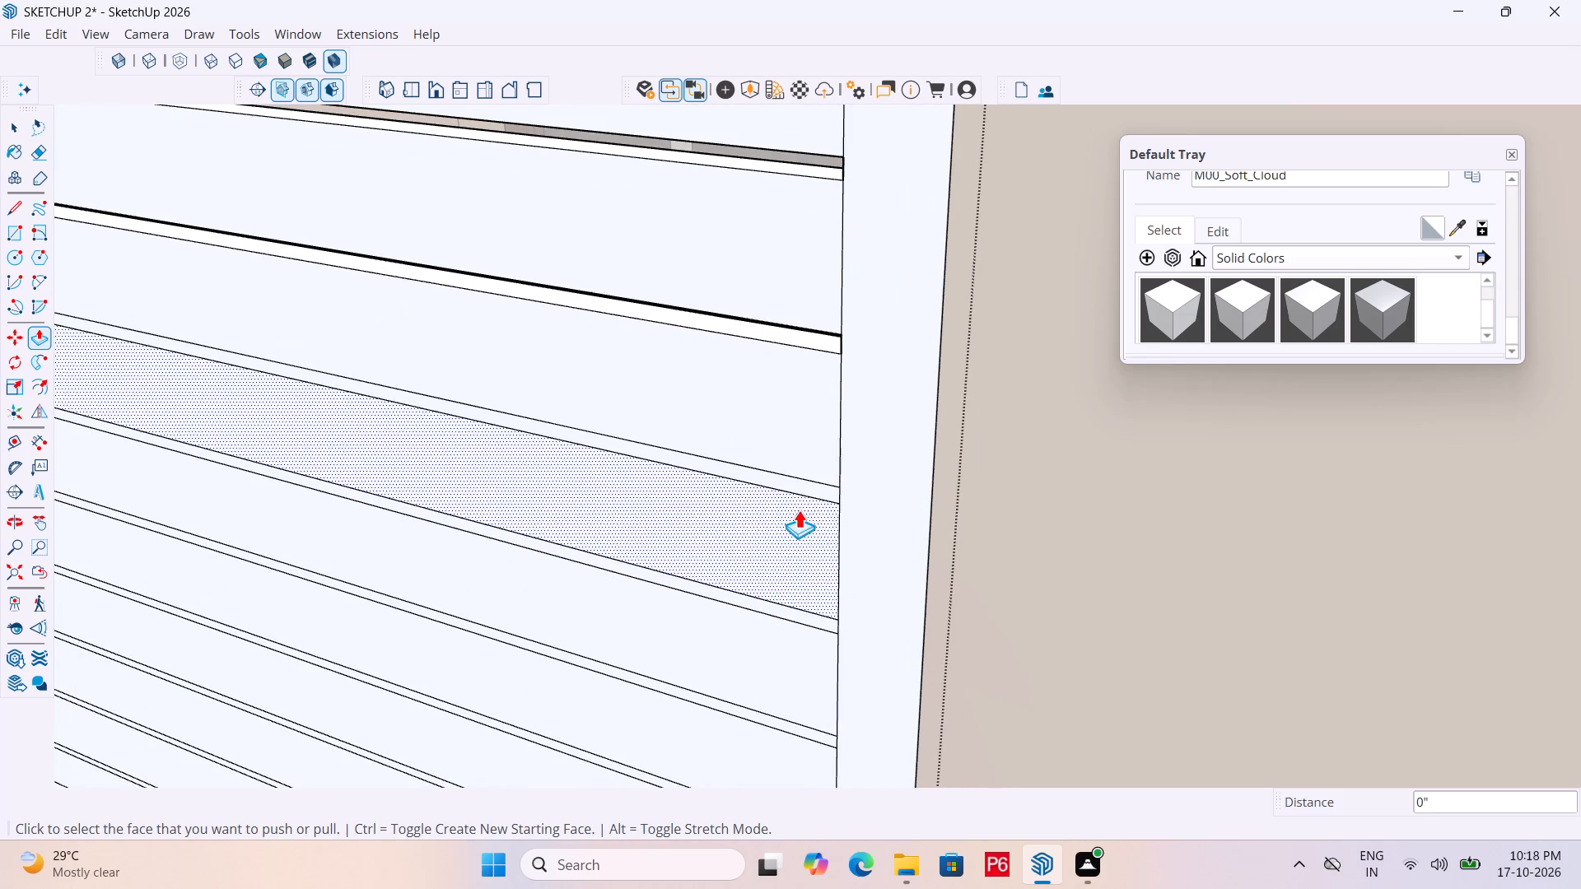
pyautogui.doubleClick(814, 492)
pyautogui.doubleClick(785, 609)
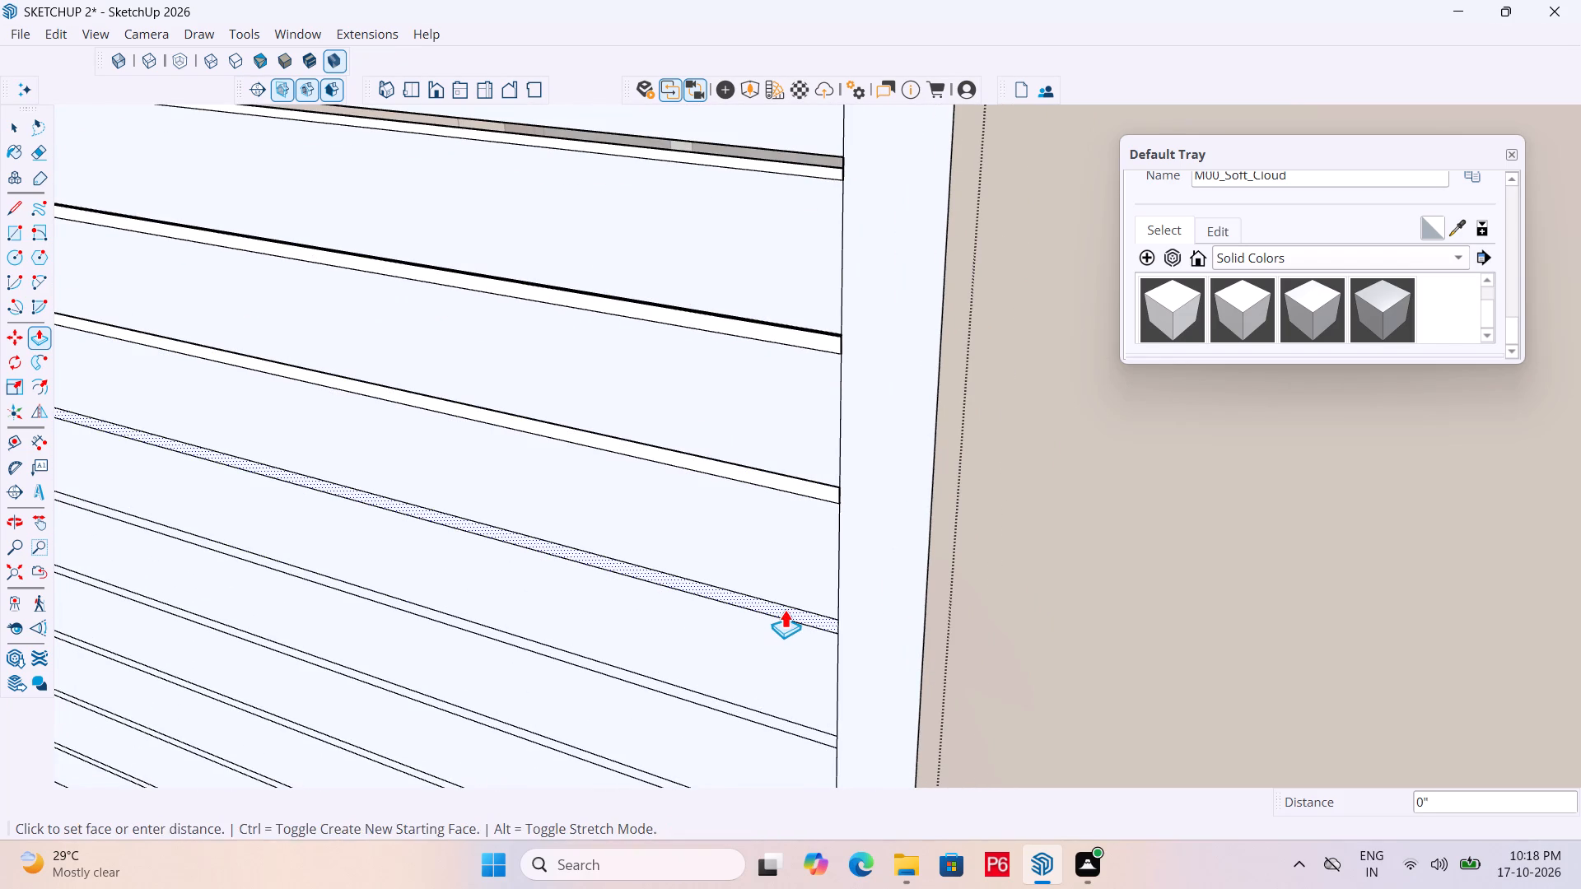
# Repeat the same push/pull on the remaining narrow strips in the lower half, down to the lowest one.
pyautogui.scroll(-5, 721, 322)
pyautogui.scroll(5, 744, 619)
pyautogui.moveTo(746, 621); pyautogui.dragTo(752, 610, button='middle')
pyautogui.doubleClick(786, 568)
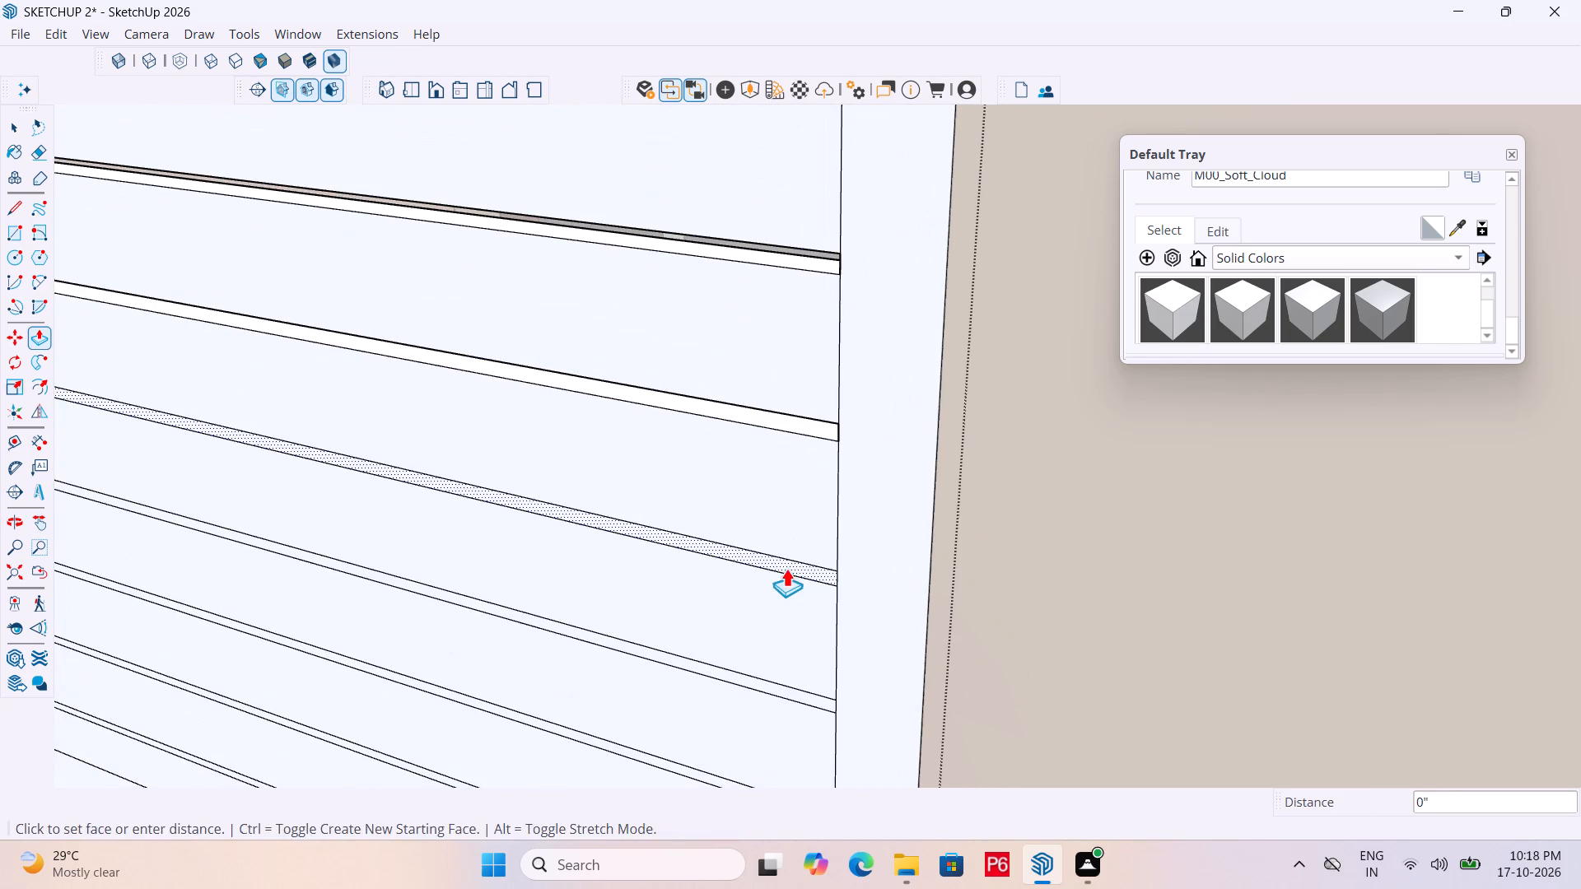
pyautogui.scroll(-6, 747, 398)
pyautogui.scroll(5, 747, 591)
pyautogui.moveTo(751, 592); pyautogui.dragTo(764, 579, button='middle')
pyautogui.doubleClick(792, 564)
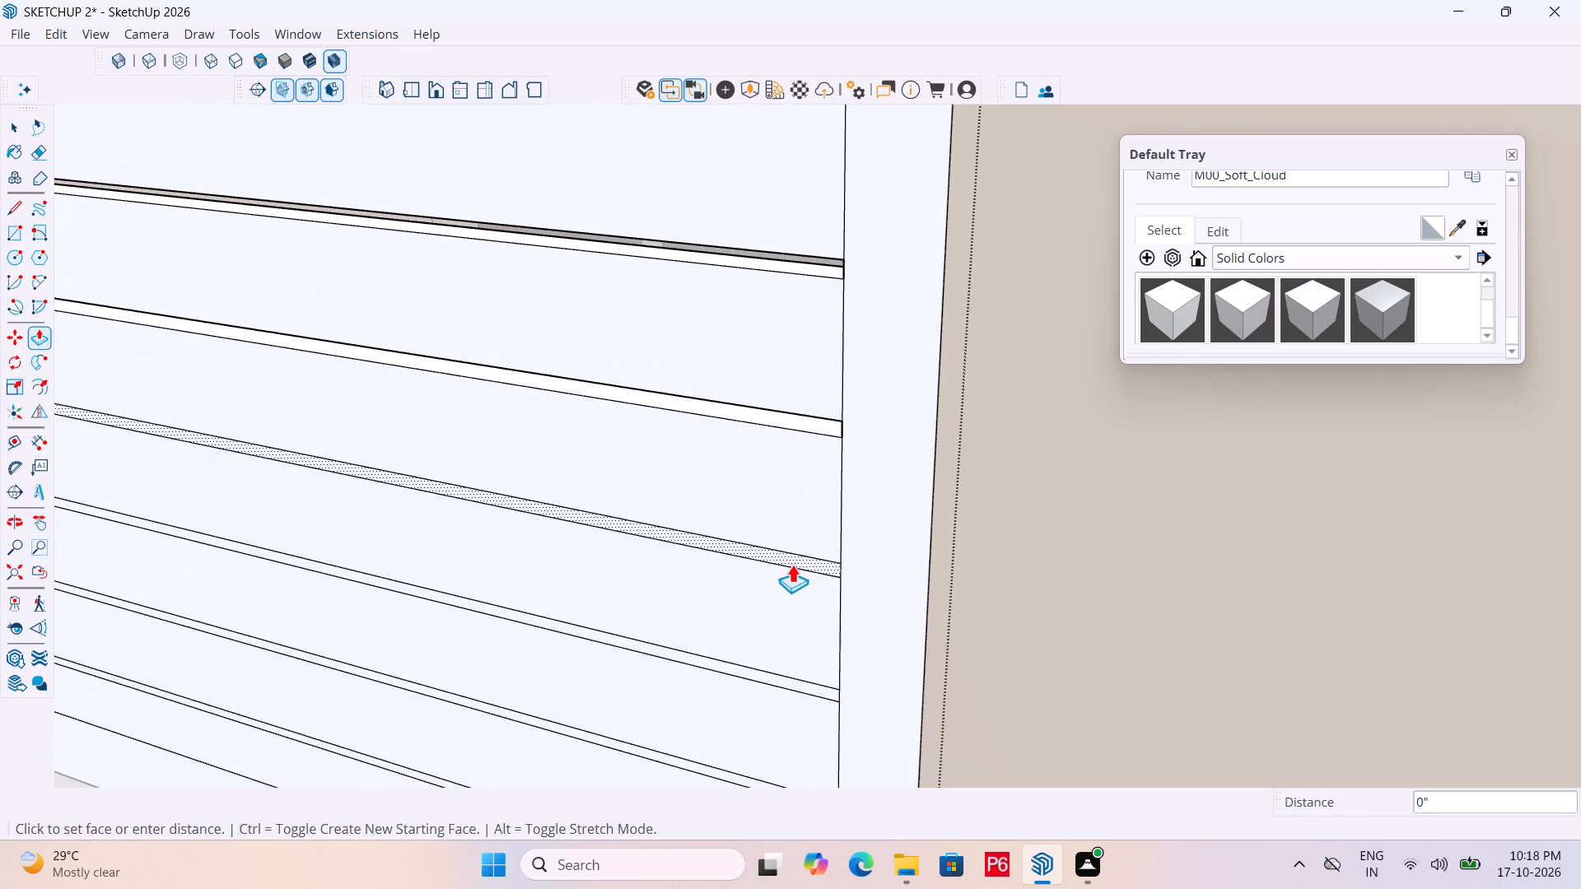
pyautogui.scroll(-6, 698, 330)
pyautogui.scroll(6, 769, 567)
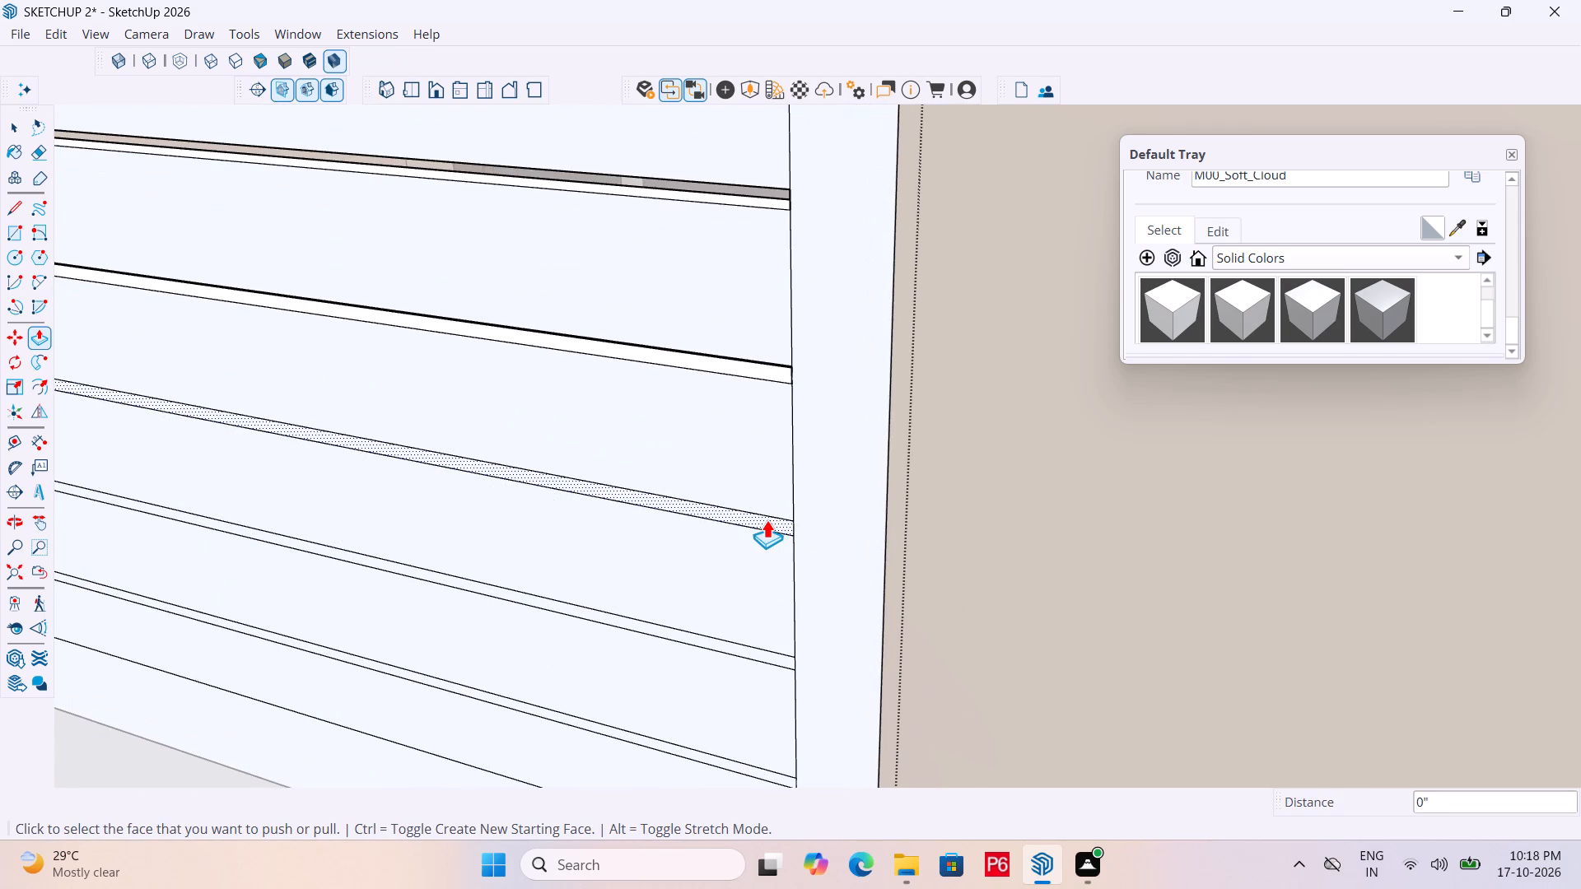
pyautogui.doubleClick(767, 519)
pyautogui.doubleClick(767, 654)
pyautogui.scroll(-5, 753, 354)
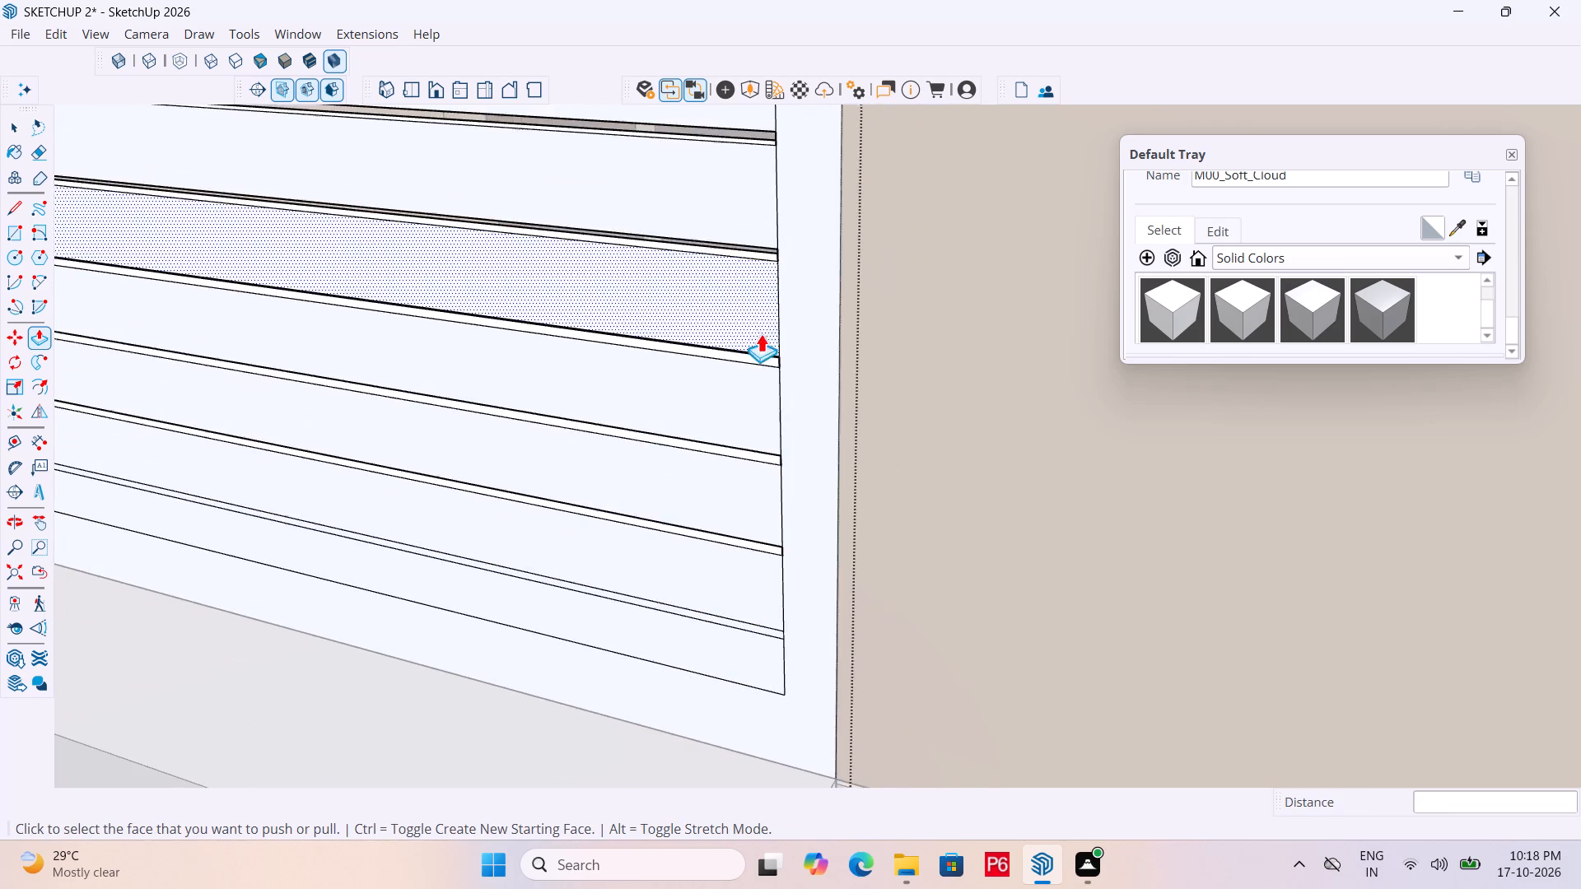
pyautogui.scroll(6, 728, 650)
pyautogui.moveTo(730, 648); pyautogui.dragTo(749, 624, button='middle')
pyautogui.scroll(1, 772, 598)
pyautogui.doubleClick(800, 594)
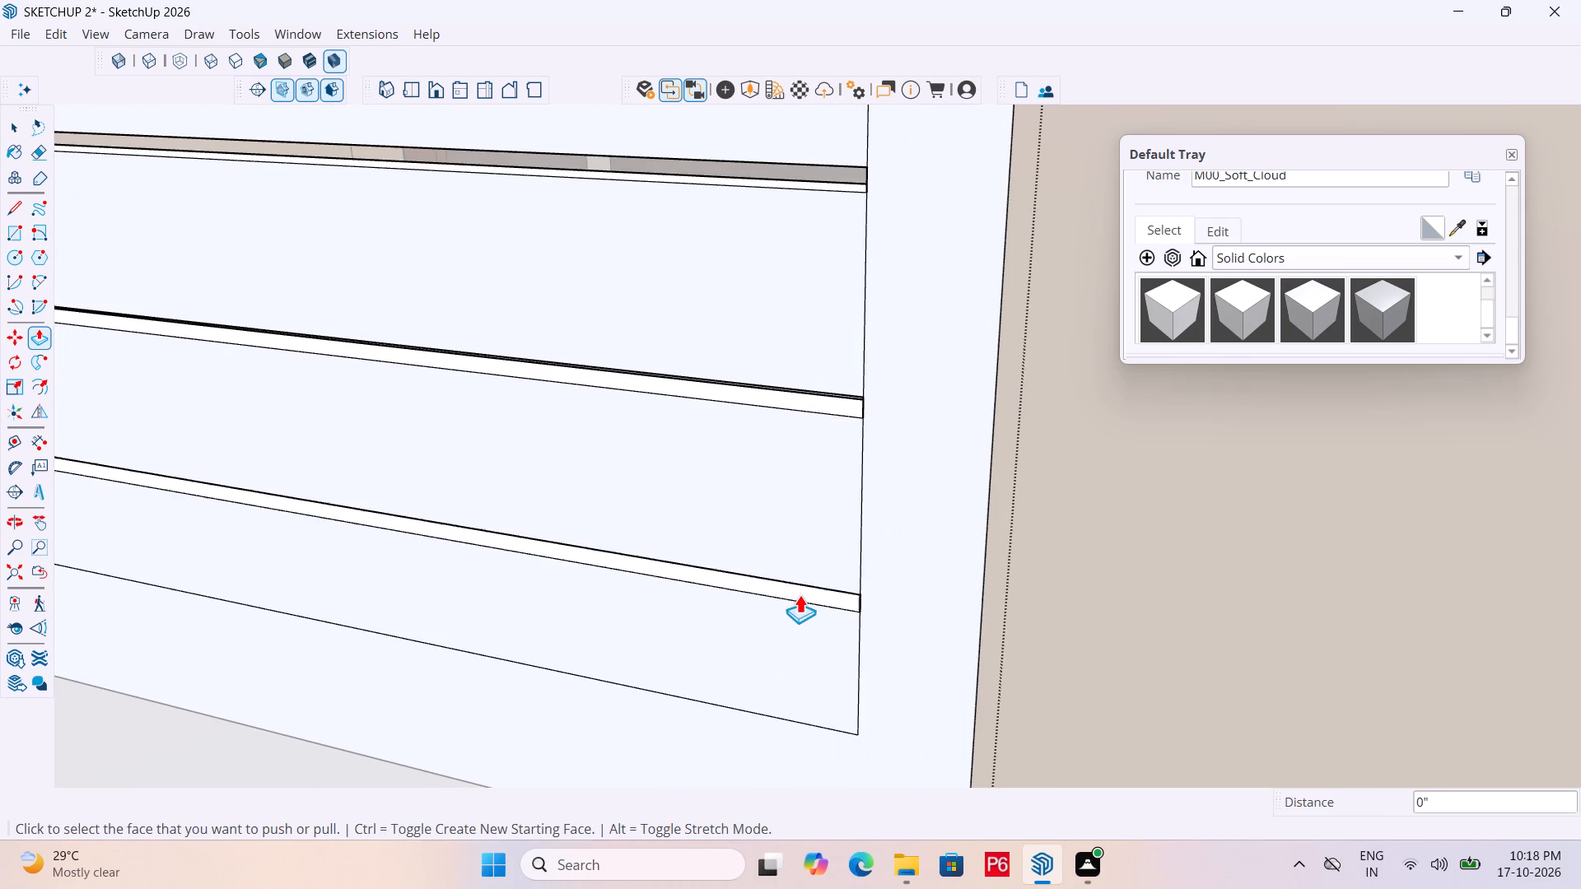
# Save the model.
pyautogui.scroll(-7, 692, 585)
pyautogui.hotkey('ctrl', 's')
pyautogui.hotkey('ctrl', 's')
# Leave the gate group and inspect the grooved gate against the compound walls and the house's front facade.
pyautogui.moveTo(740, 550); pyautogui.dragTo(757, 533, button='middle')
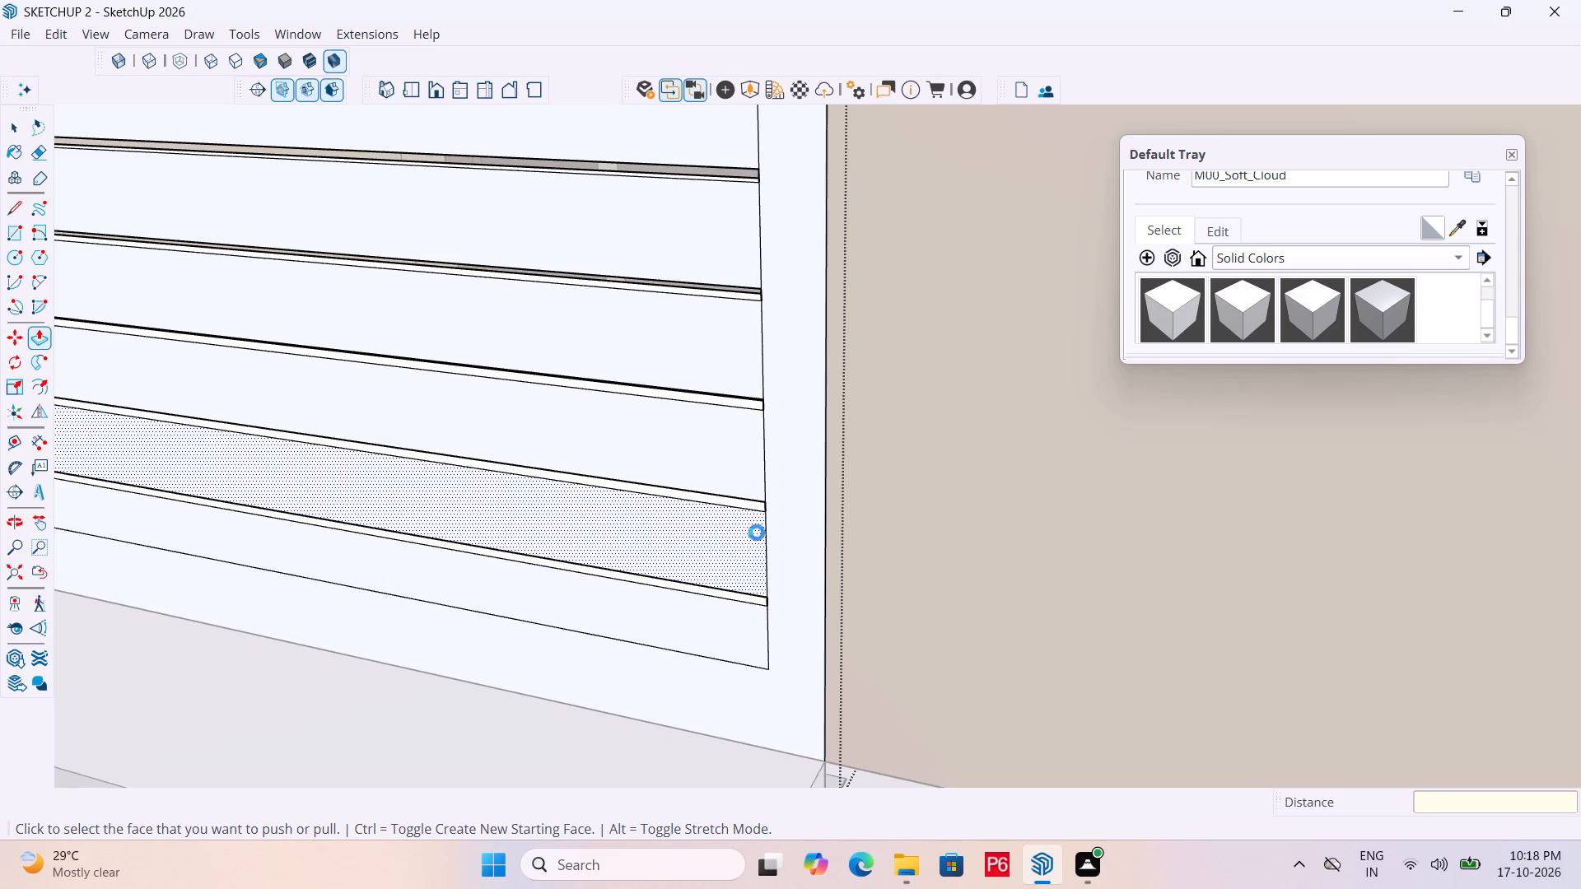
pyautogui.moveTo(757, 533); pyautogui.dragTo(914, 471, button='middle')
pyautogui.moveTo(789, 482); pyautogui.dragTo(916, 458, button='middle')
pyautogui.scroll(-7, 797, 491)
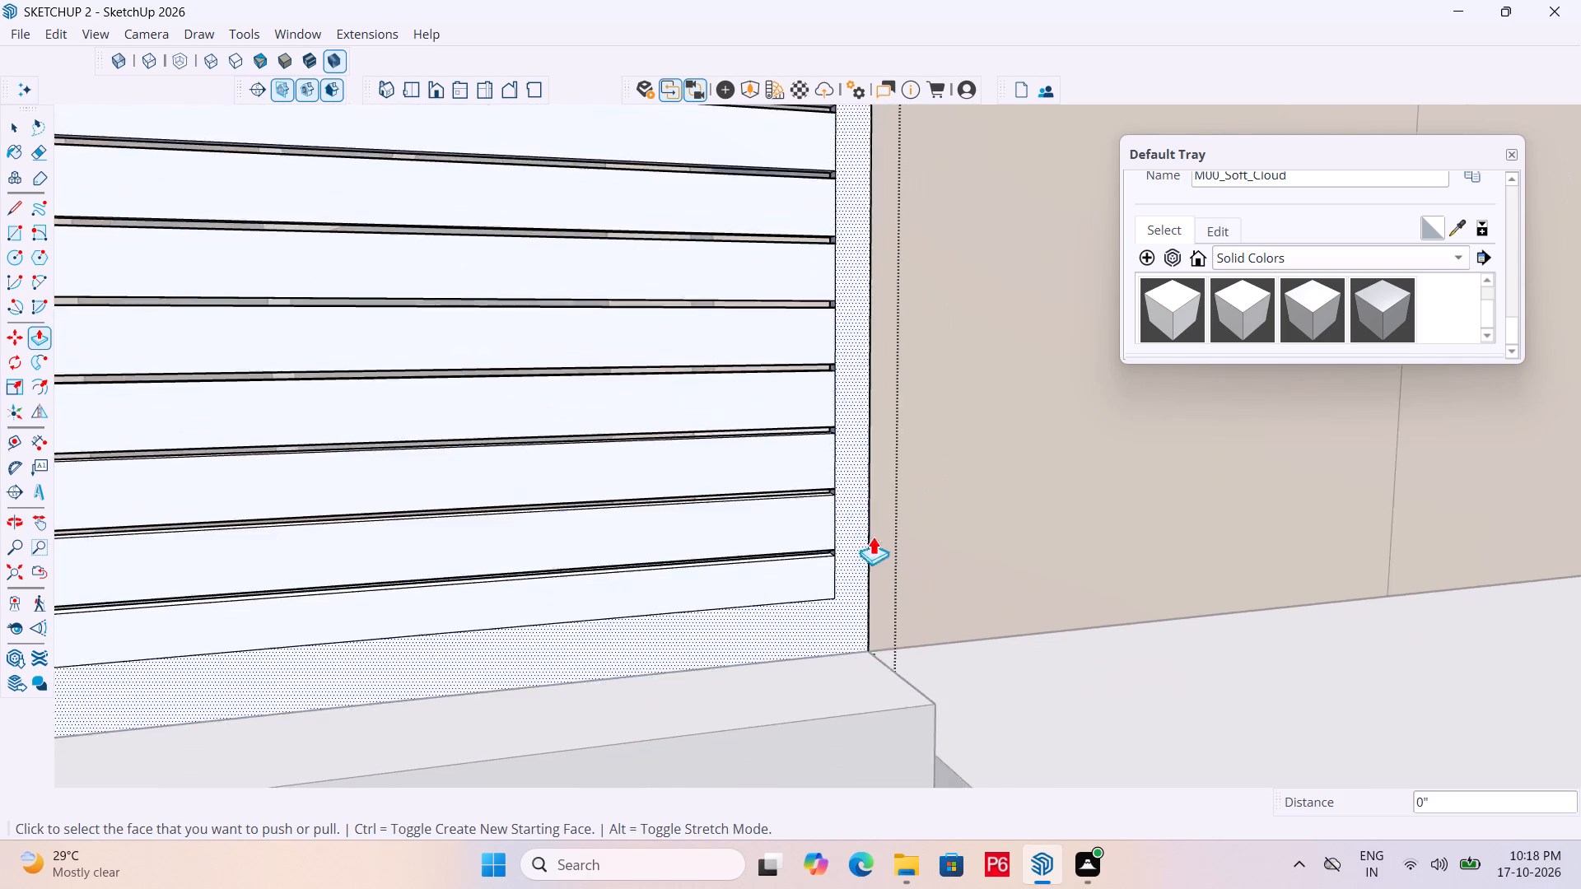
pyautogui.scroll(-10, 873, 536)
pyautogui.moveTo(773, 541); pyautogui.dragTo(748, 636, button='middle')
pyautogui.press('space')
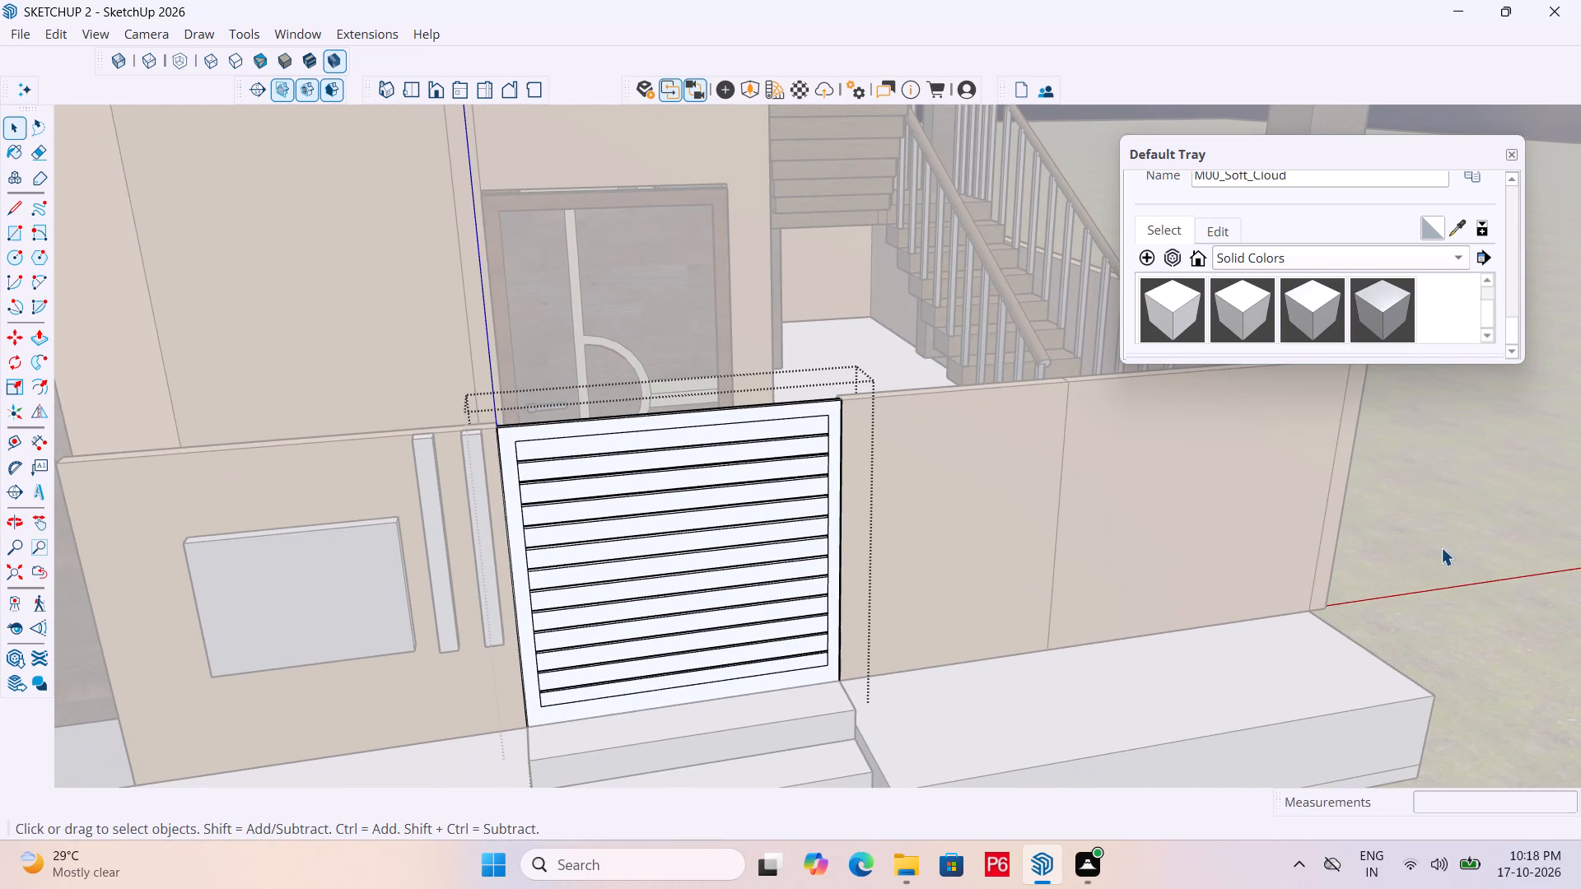
pyautogui.click(1444, 544)
pyautogui.scroll(-1, 891, 610)
pyautogui.moveTo(767, 563); pyautogui.dragTo(542, 484, button='middle')
pyautogui.scroll(-1, 542, 484)
pyautogui.scroll(-4, 856, 582)
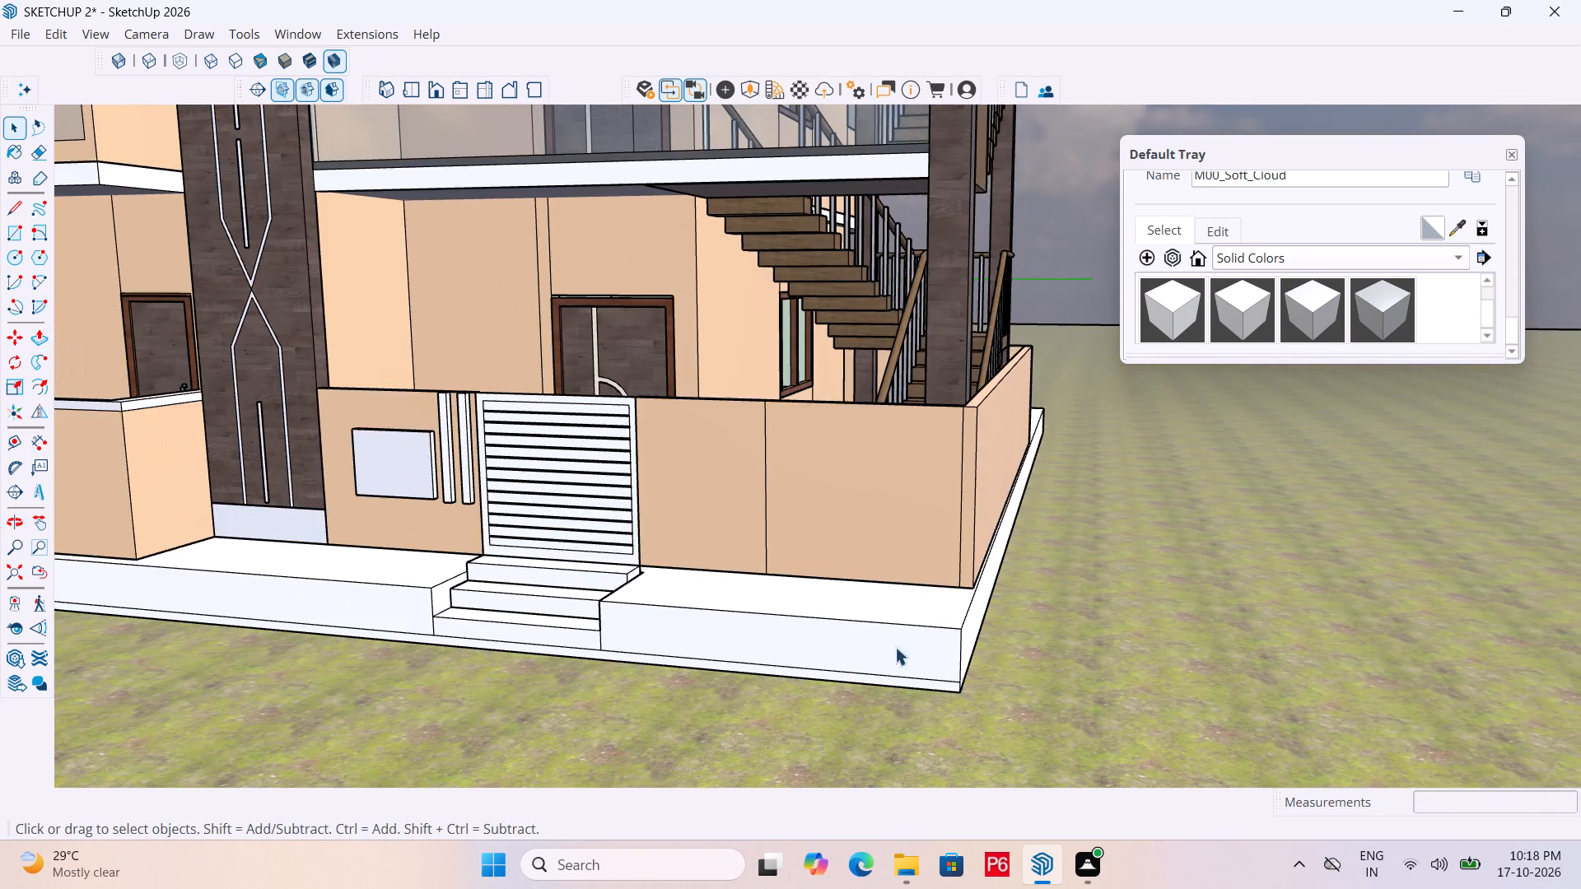
pyautogui.scroll(-9, 745, 546)
pyautogui.moveTo(738, 552); pyautogui.dragTo(711, 594, button='middle')
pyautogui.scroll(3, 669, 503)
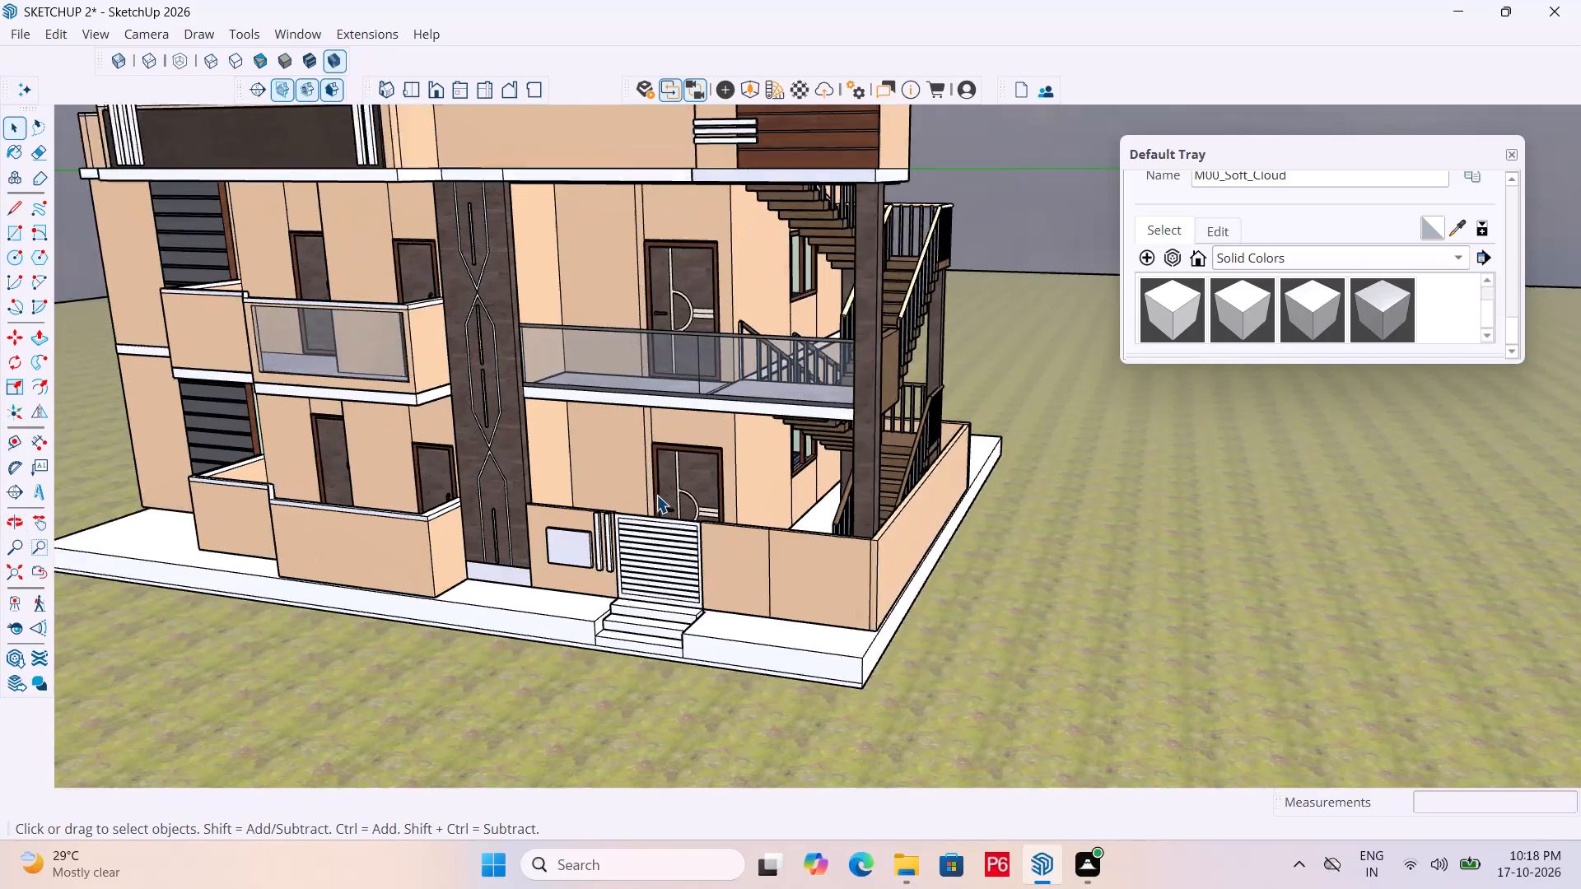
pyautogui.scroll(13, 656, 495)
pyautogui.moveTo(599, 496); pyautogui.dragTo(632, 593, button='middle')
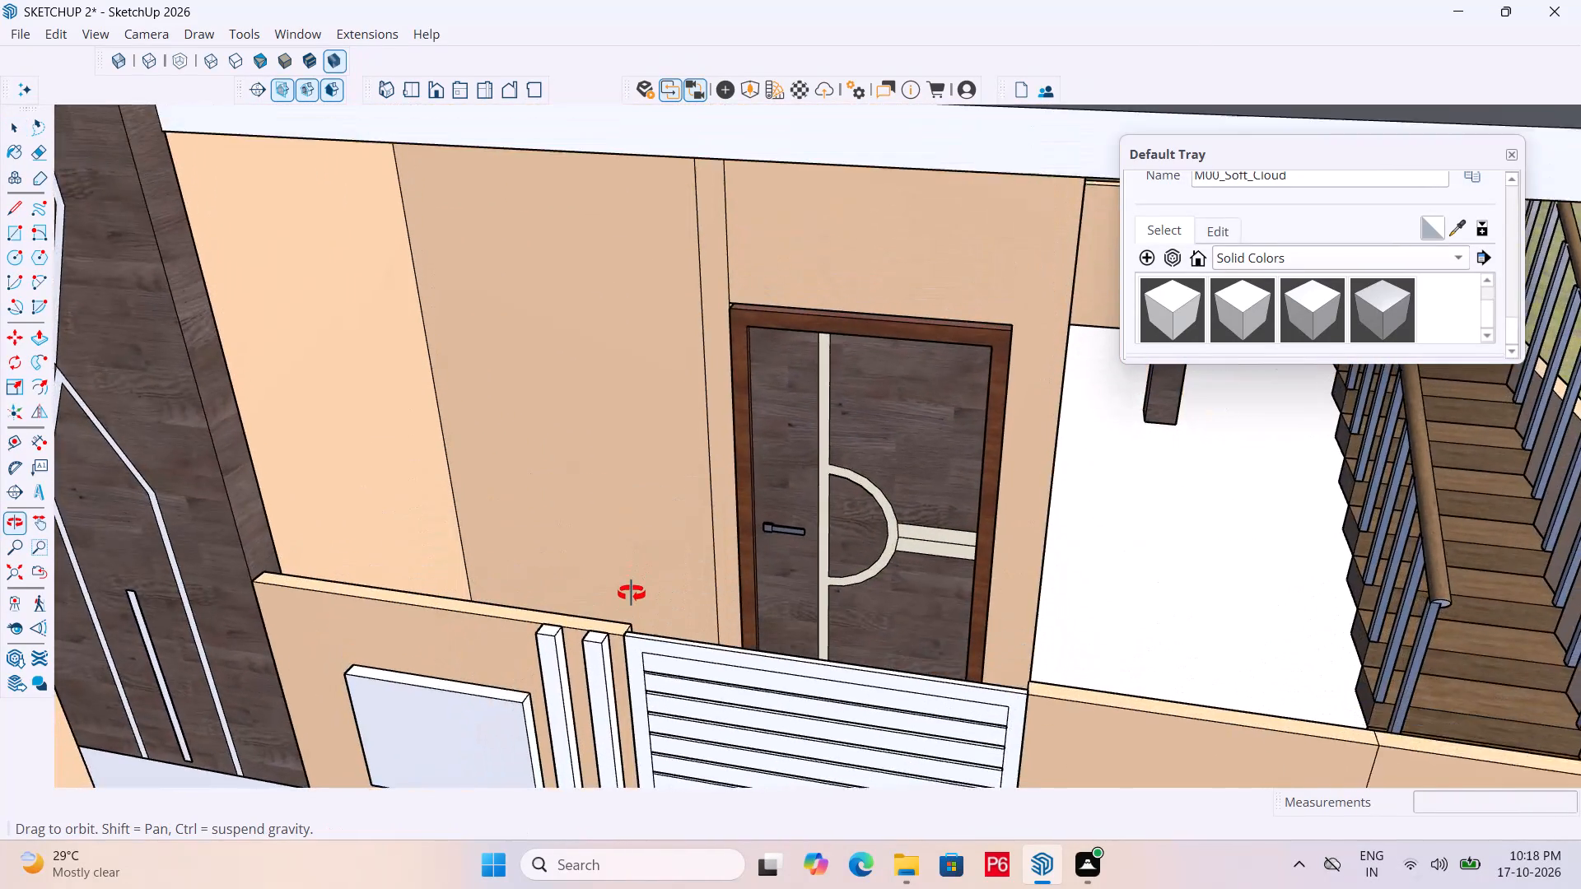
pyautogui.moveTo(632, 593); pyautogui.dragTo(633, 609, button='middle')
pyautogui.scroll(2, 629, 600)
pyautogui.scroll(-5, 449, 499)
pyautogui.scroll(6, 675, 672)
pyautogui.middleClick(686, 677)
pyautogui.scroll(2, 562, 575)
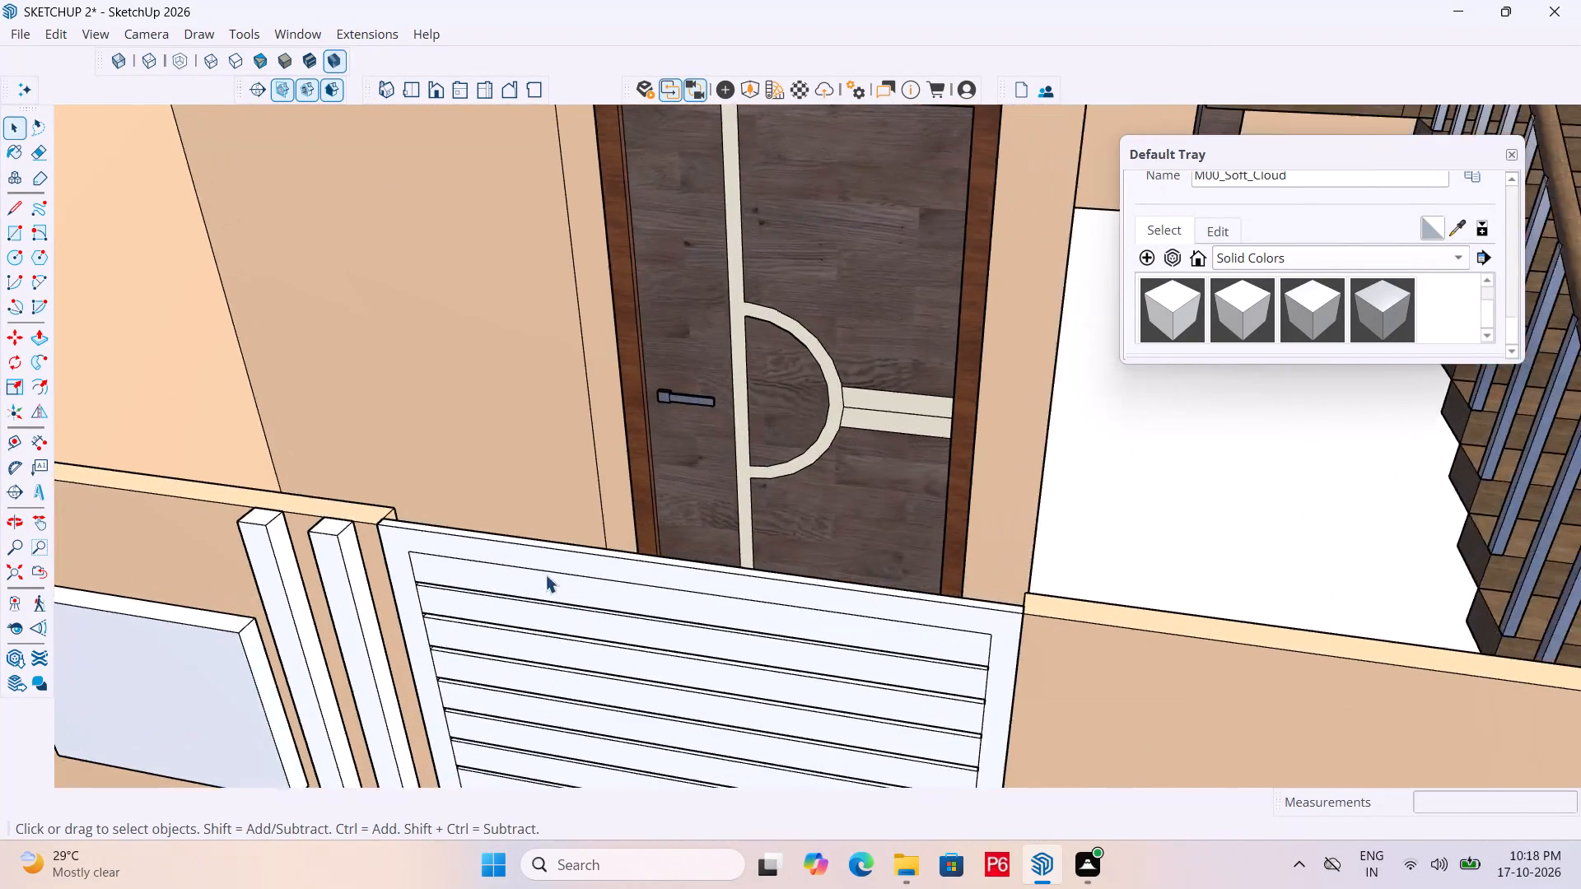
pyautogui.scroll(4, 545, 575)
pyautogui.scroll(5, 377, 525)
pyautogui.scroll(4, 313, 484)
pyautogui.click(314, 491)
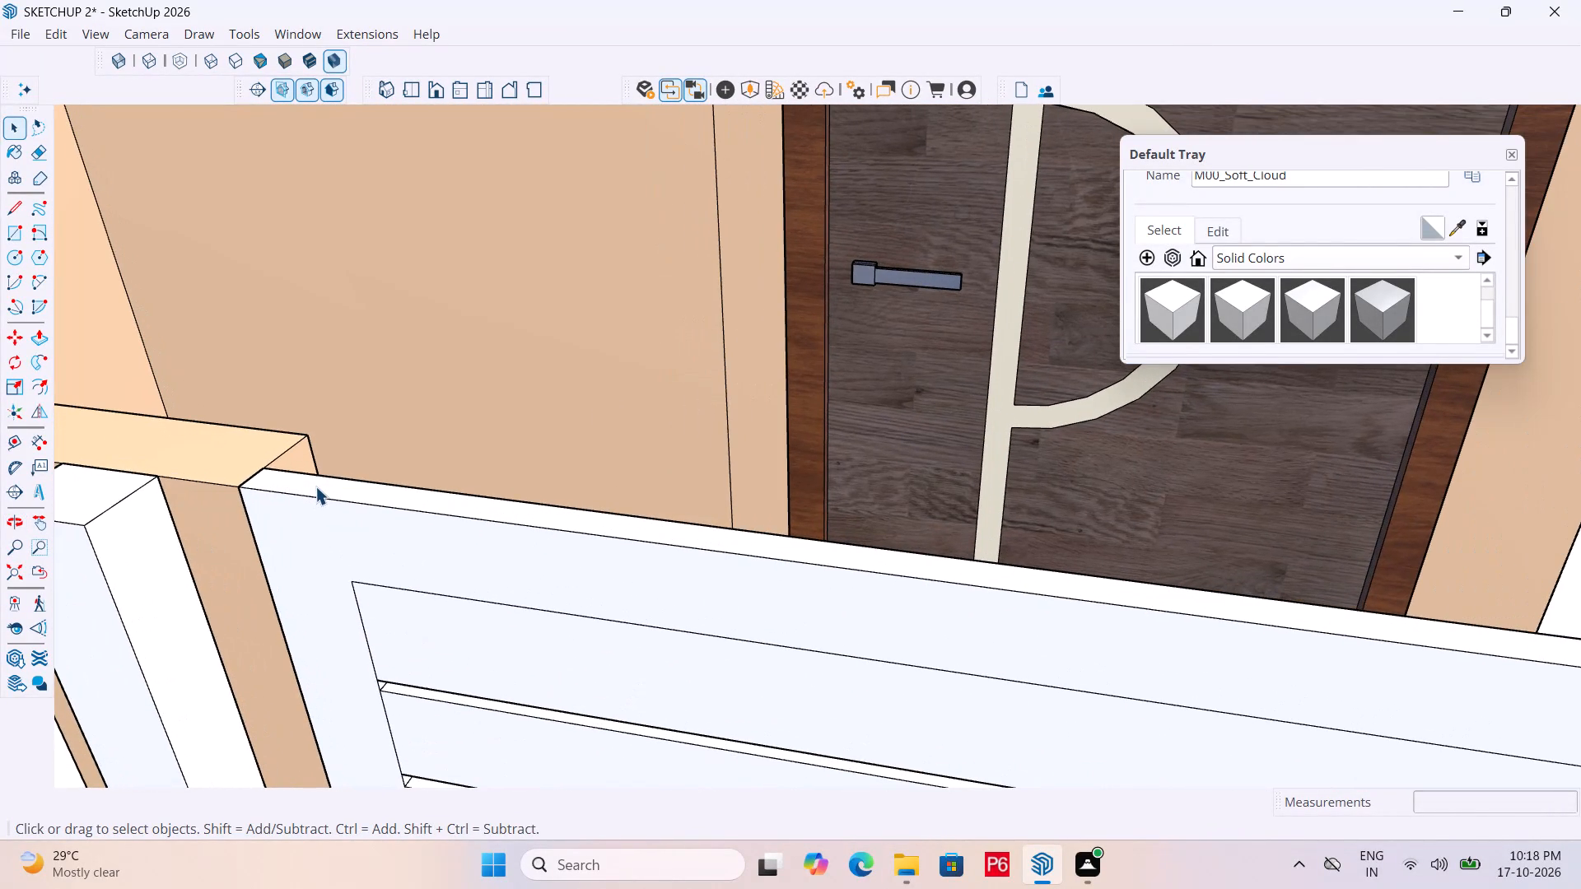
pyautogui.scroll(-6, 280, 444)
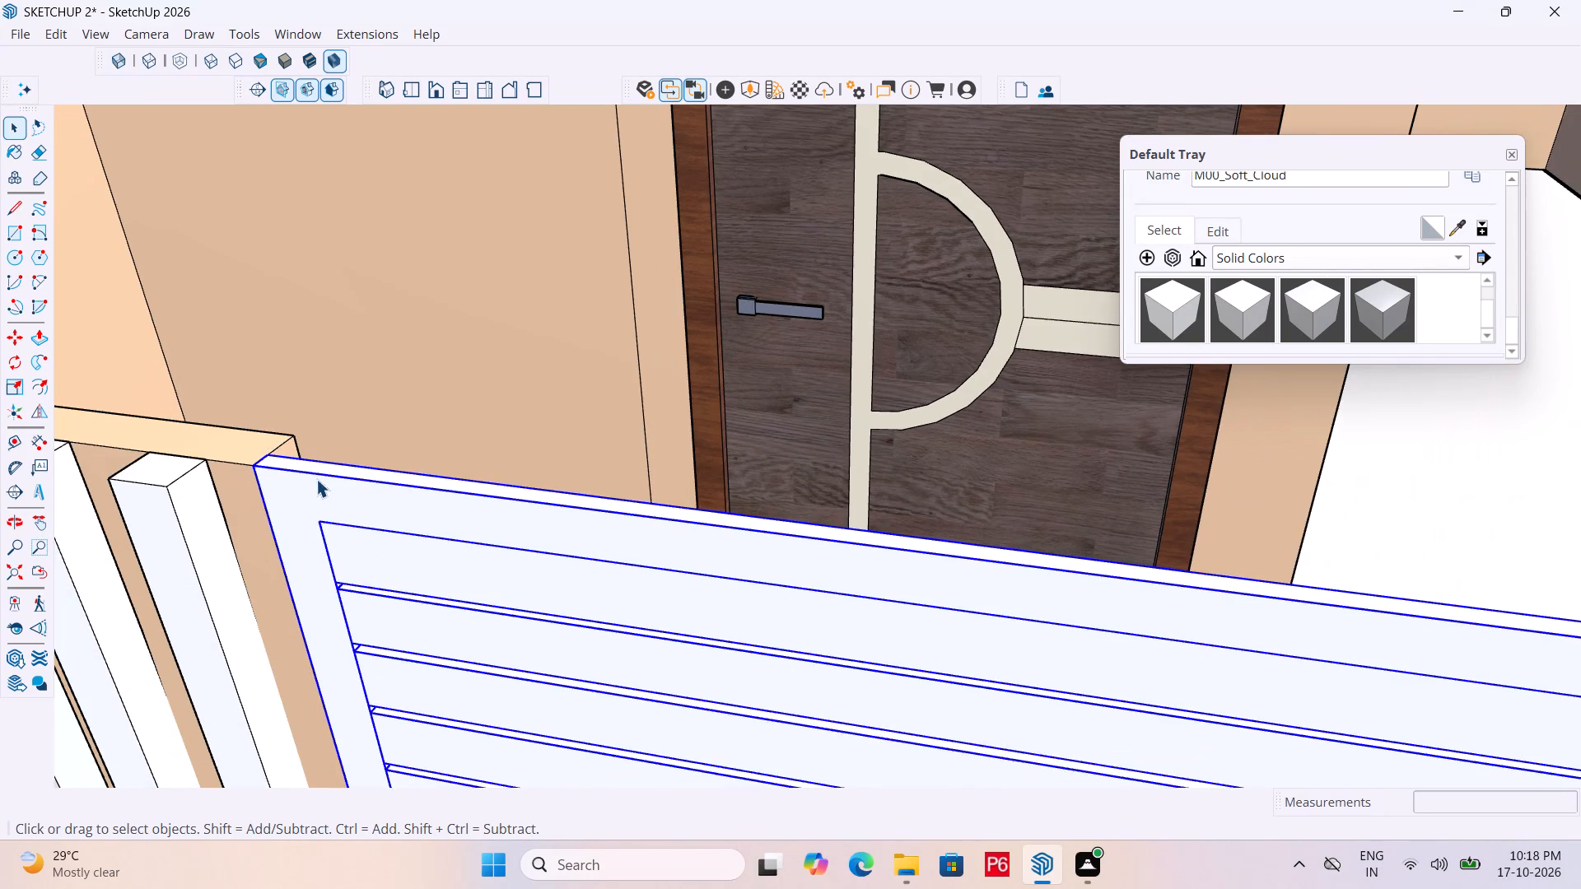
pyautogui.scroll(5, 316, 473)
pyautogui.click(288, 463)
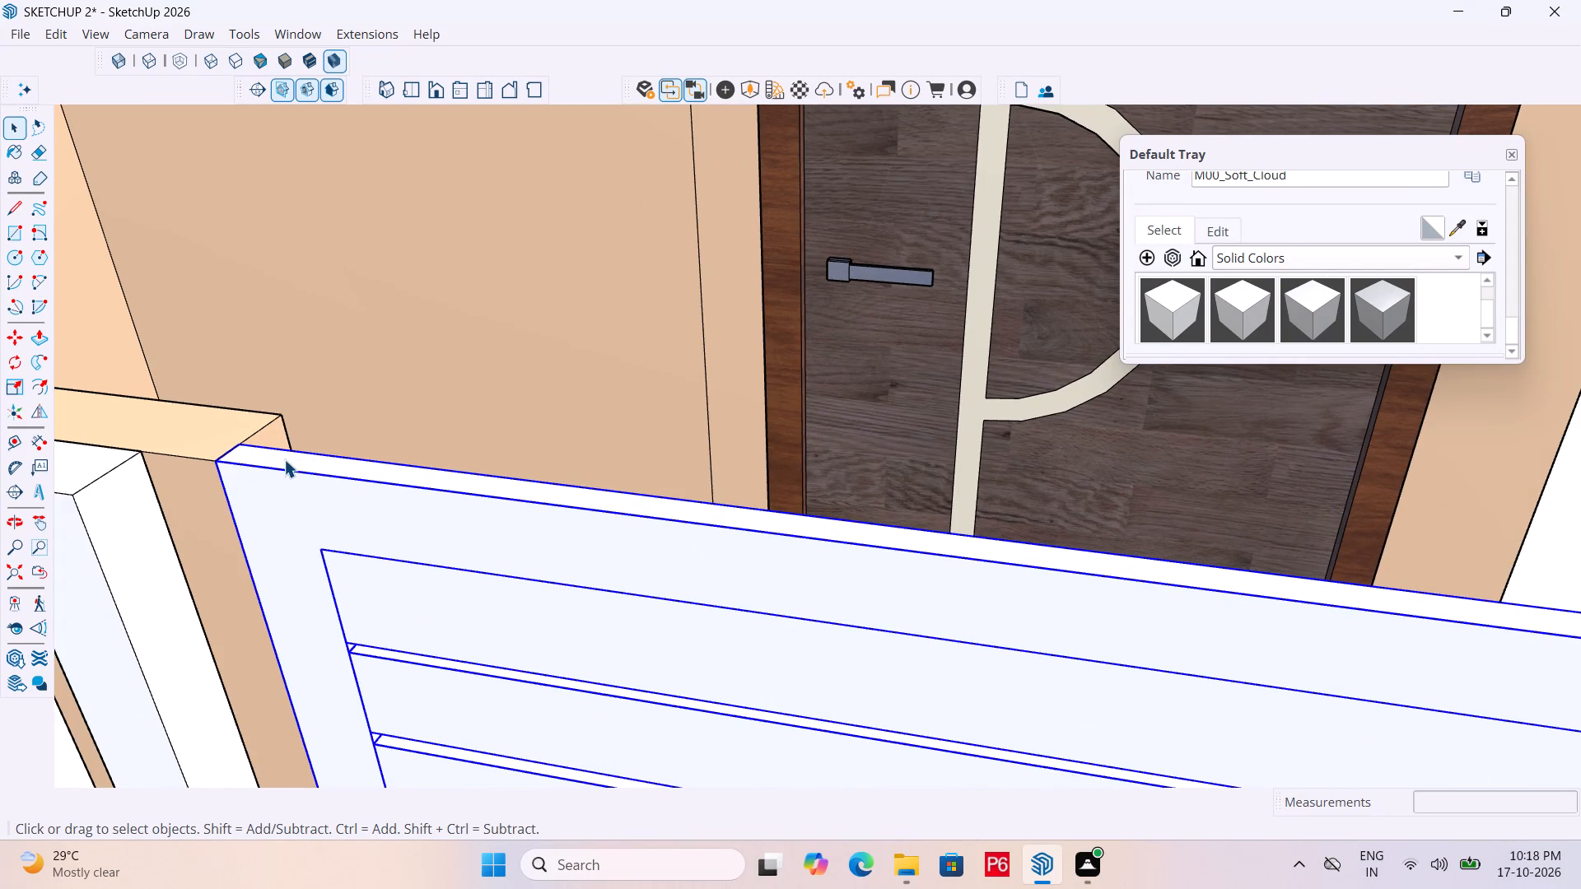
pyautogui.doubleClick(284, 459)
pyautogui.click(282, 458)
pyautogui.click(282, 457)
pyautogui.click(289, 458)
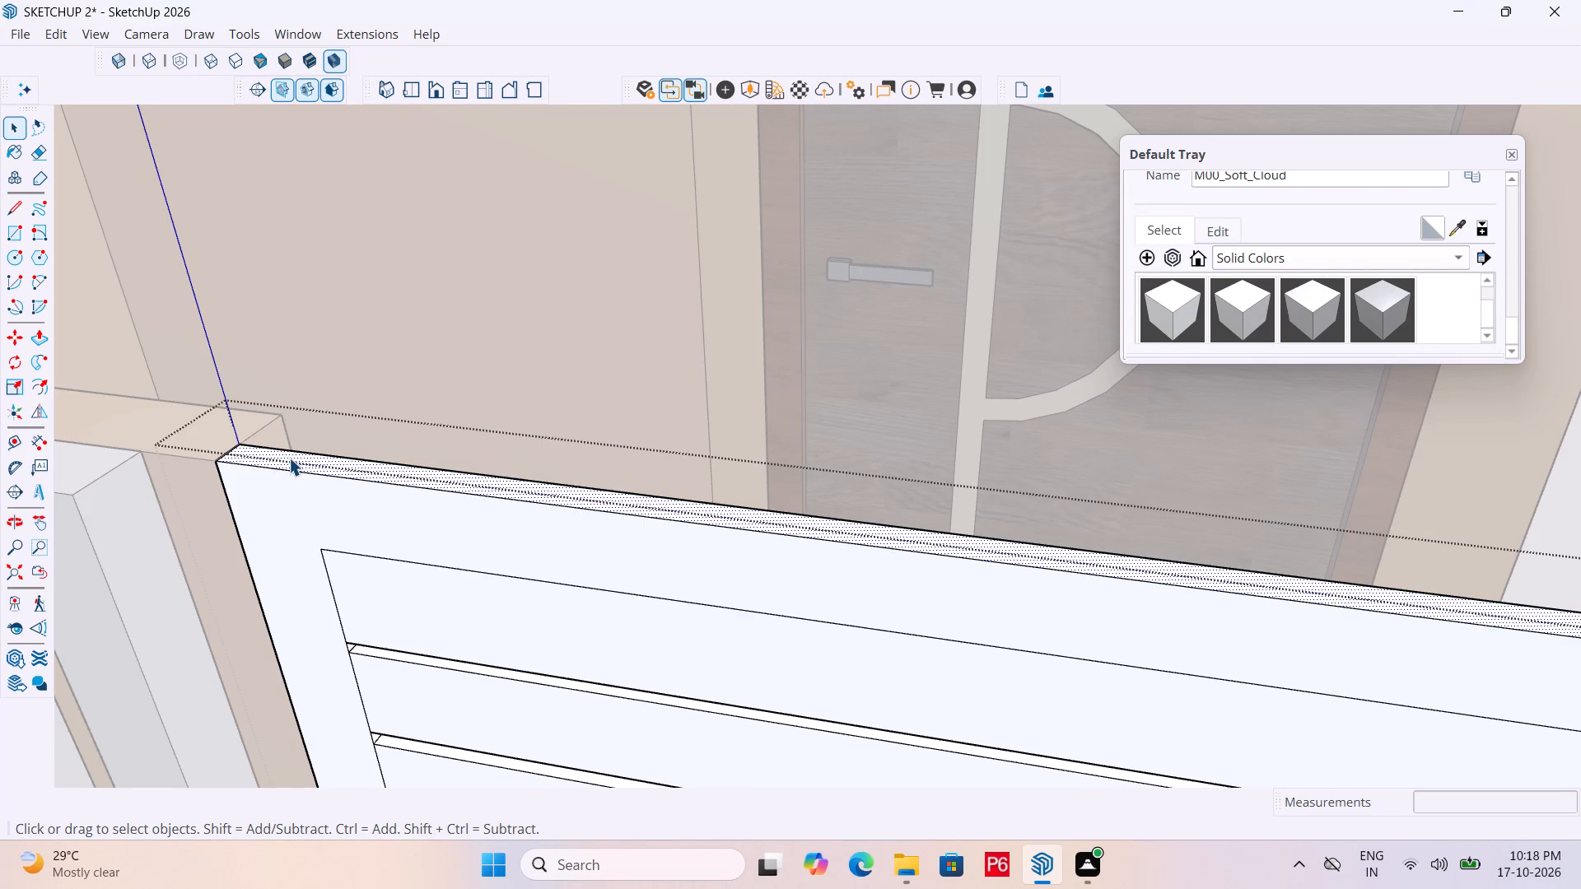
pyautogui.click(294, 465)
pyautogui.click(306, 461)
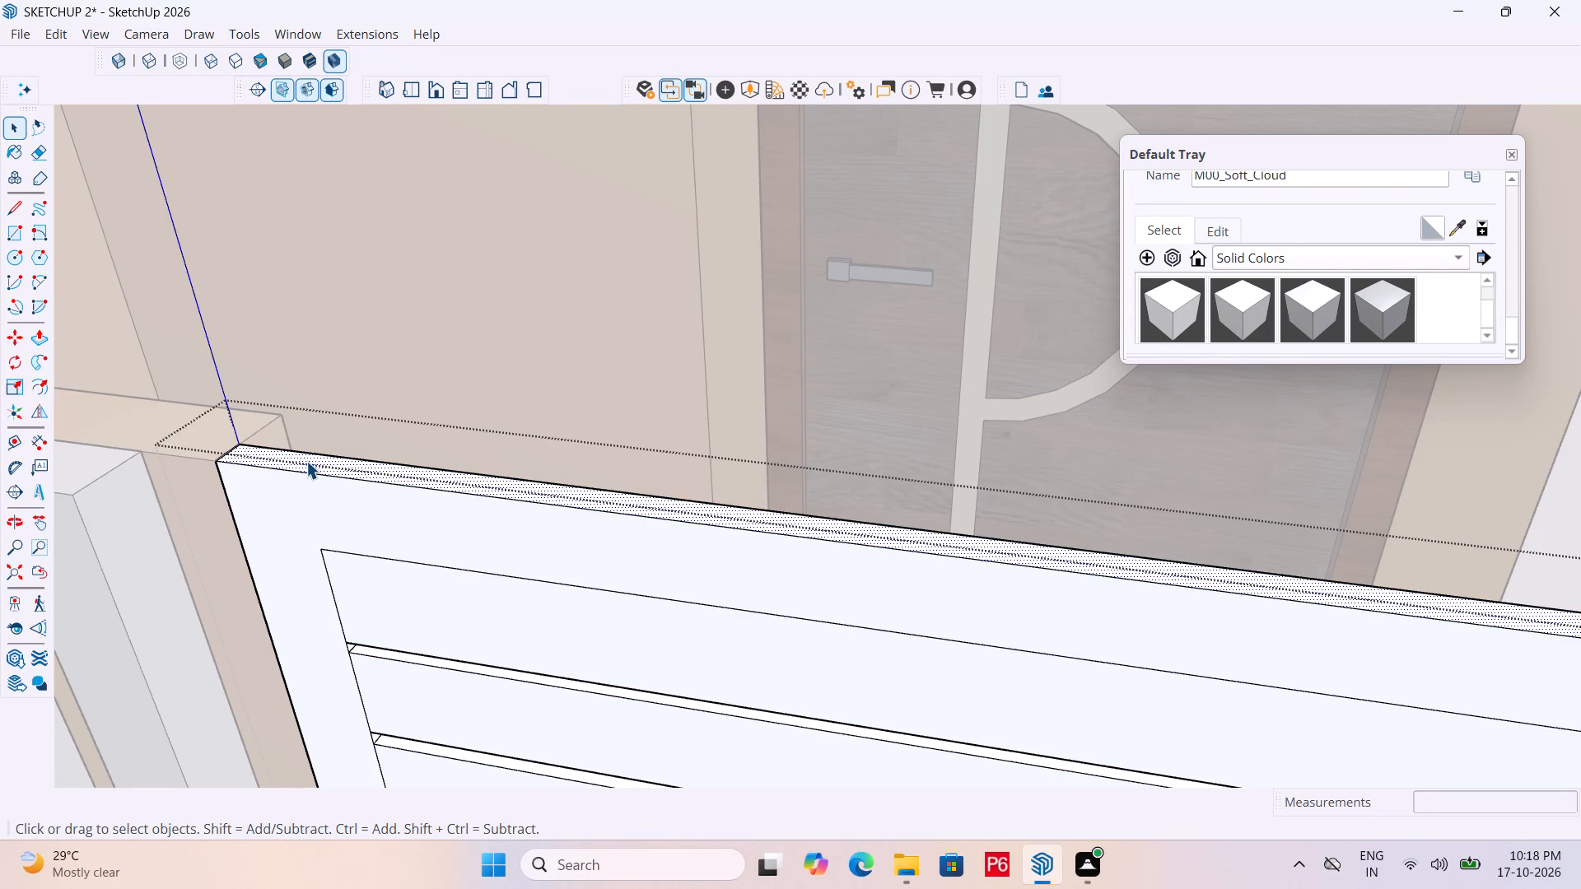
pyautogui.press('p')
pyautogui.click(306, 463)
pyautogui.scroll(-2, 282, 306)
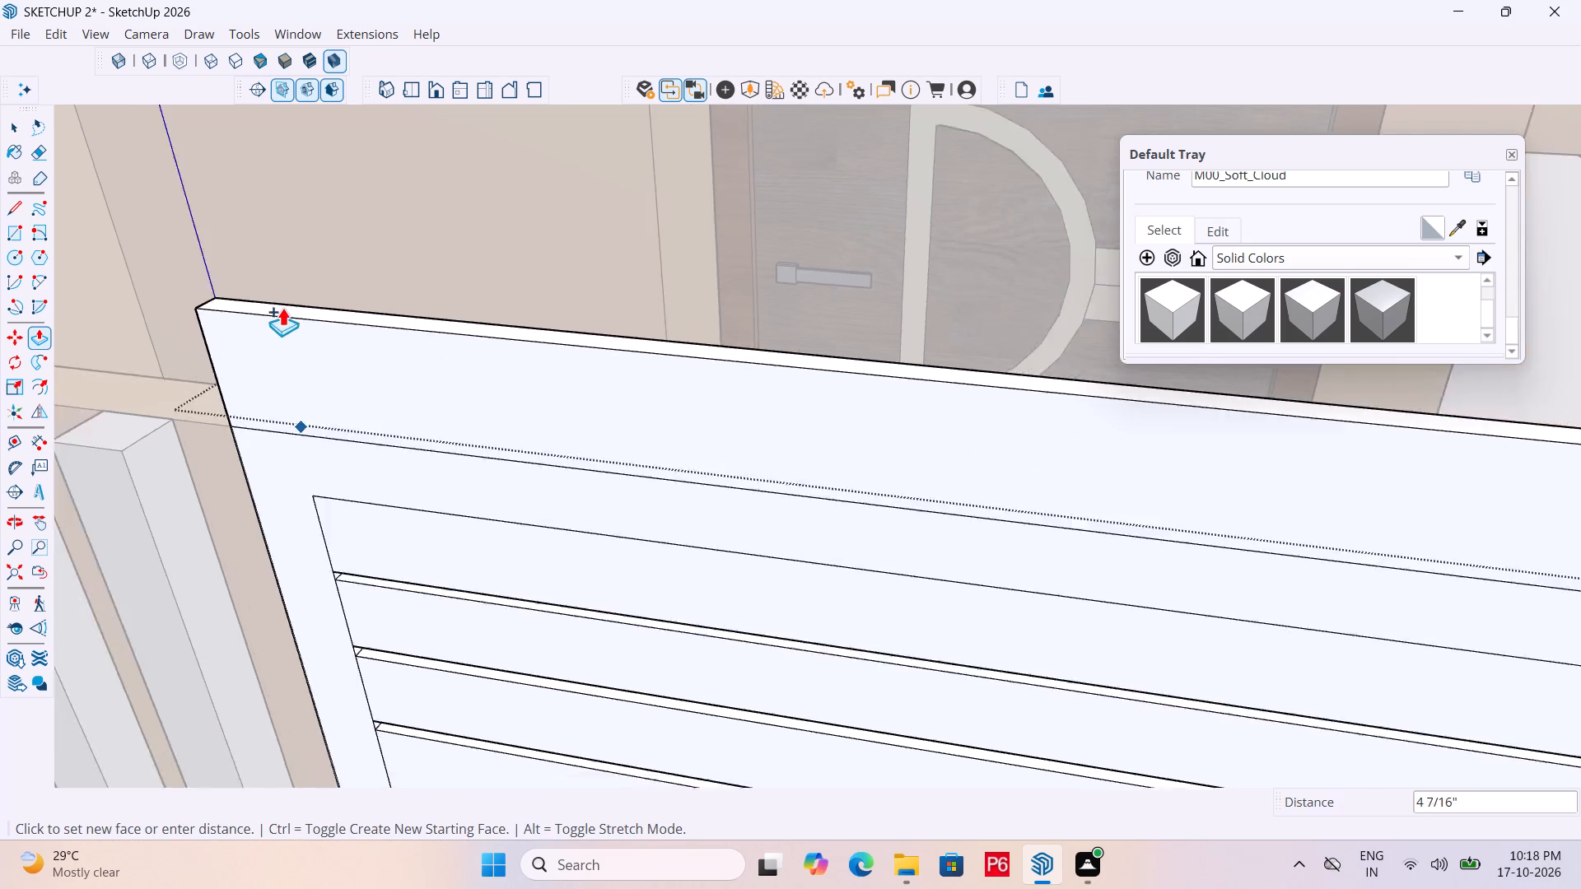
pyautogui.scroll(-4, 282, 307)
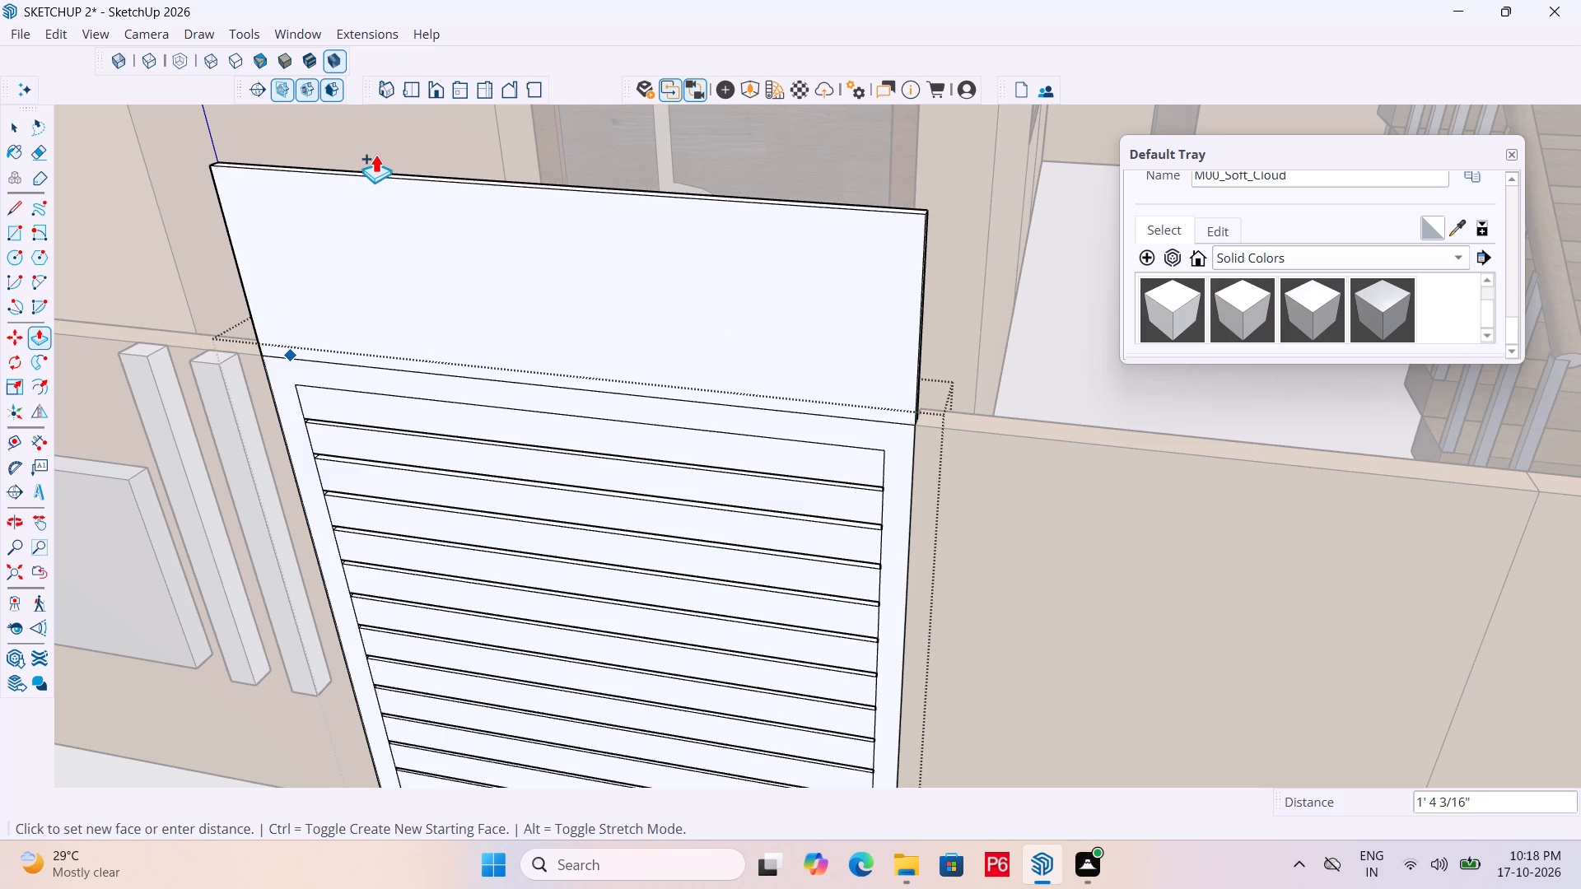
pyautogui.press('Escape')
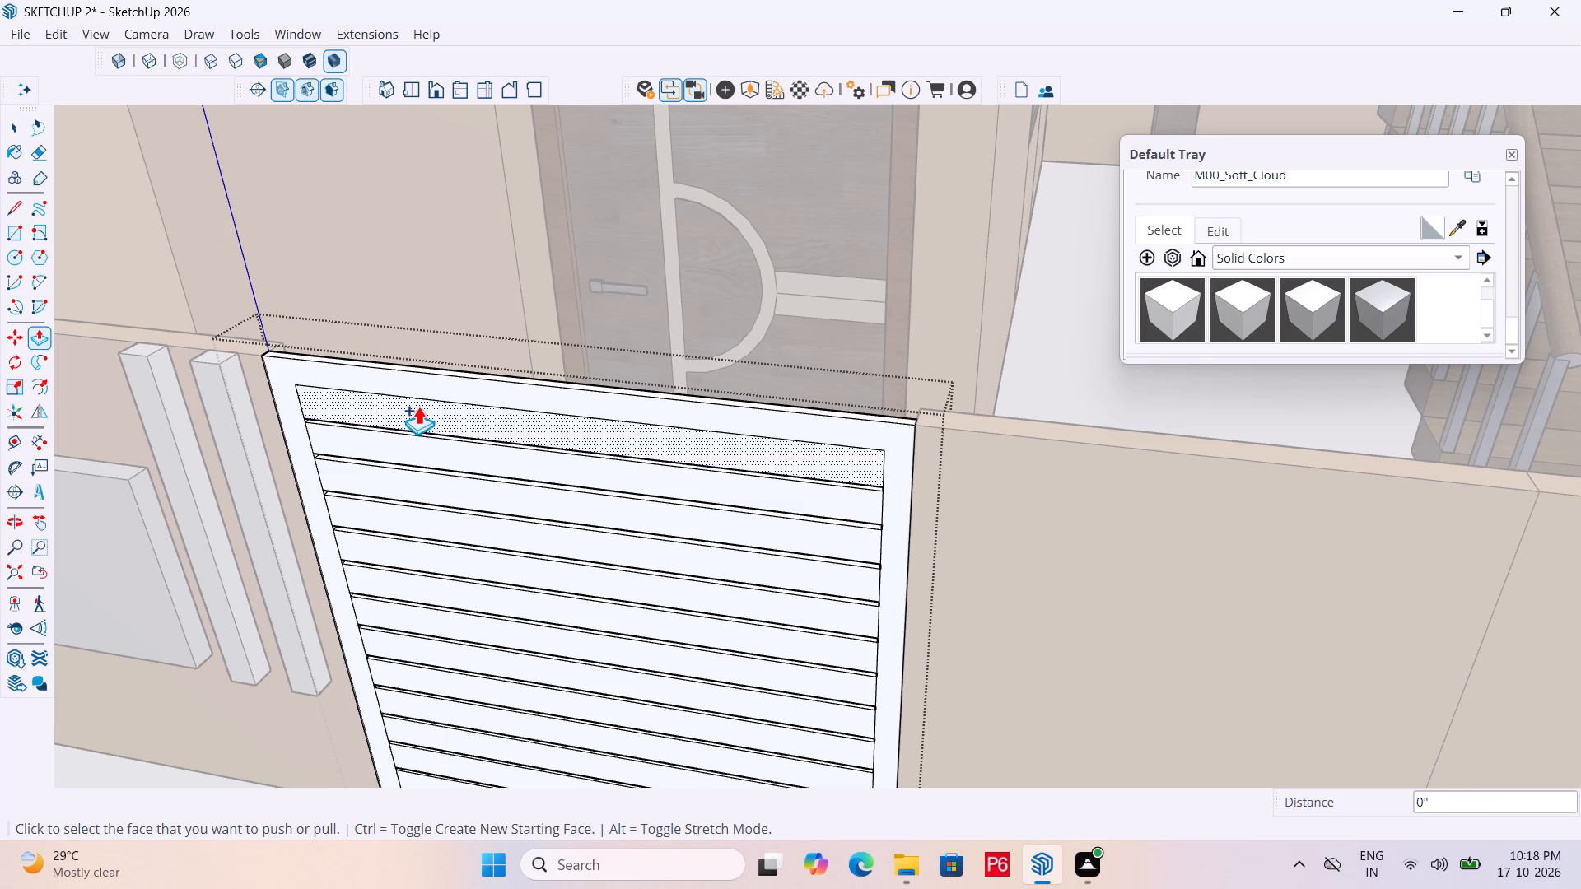
# Save the model.
pyautogui.hotkey('ctrl', 's')
pyautogui.hotkey('ctrl', 's')
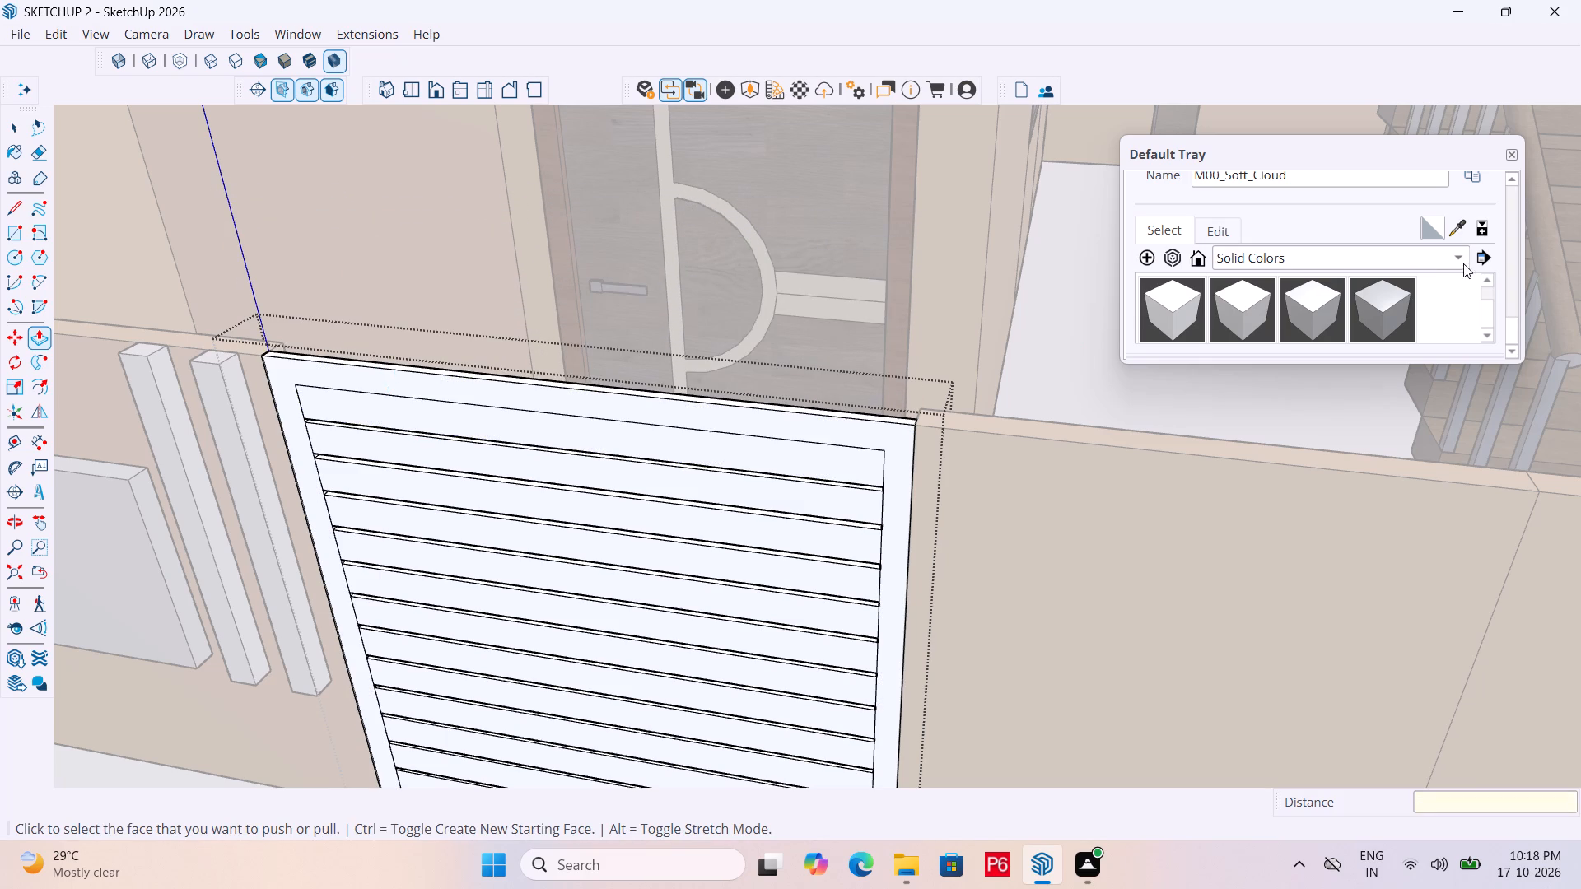
# Leave the gate group and paint the whole entrance gate with the dark M09_Shadow_Night material.
pyautogui.scroll(-6, 817, 307)
pyautogui.scroll(-6, 627, 316)
pyautogui.scroll(-18, 664, 359)
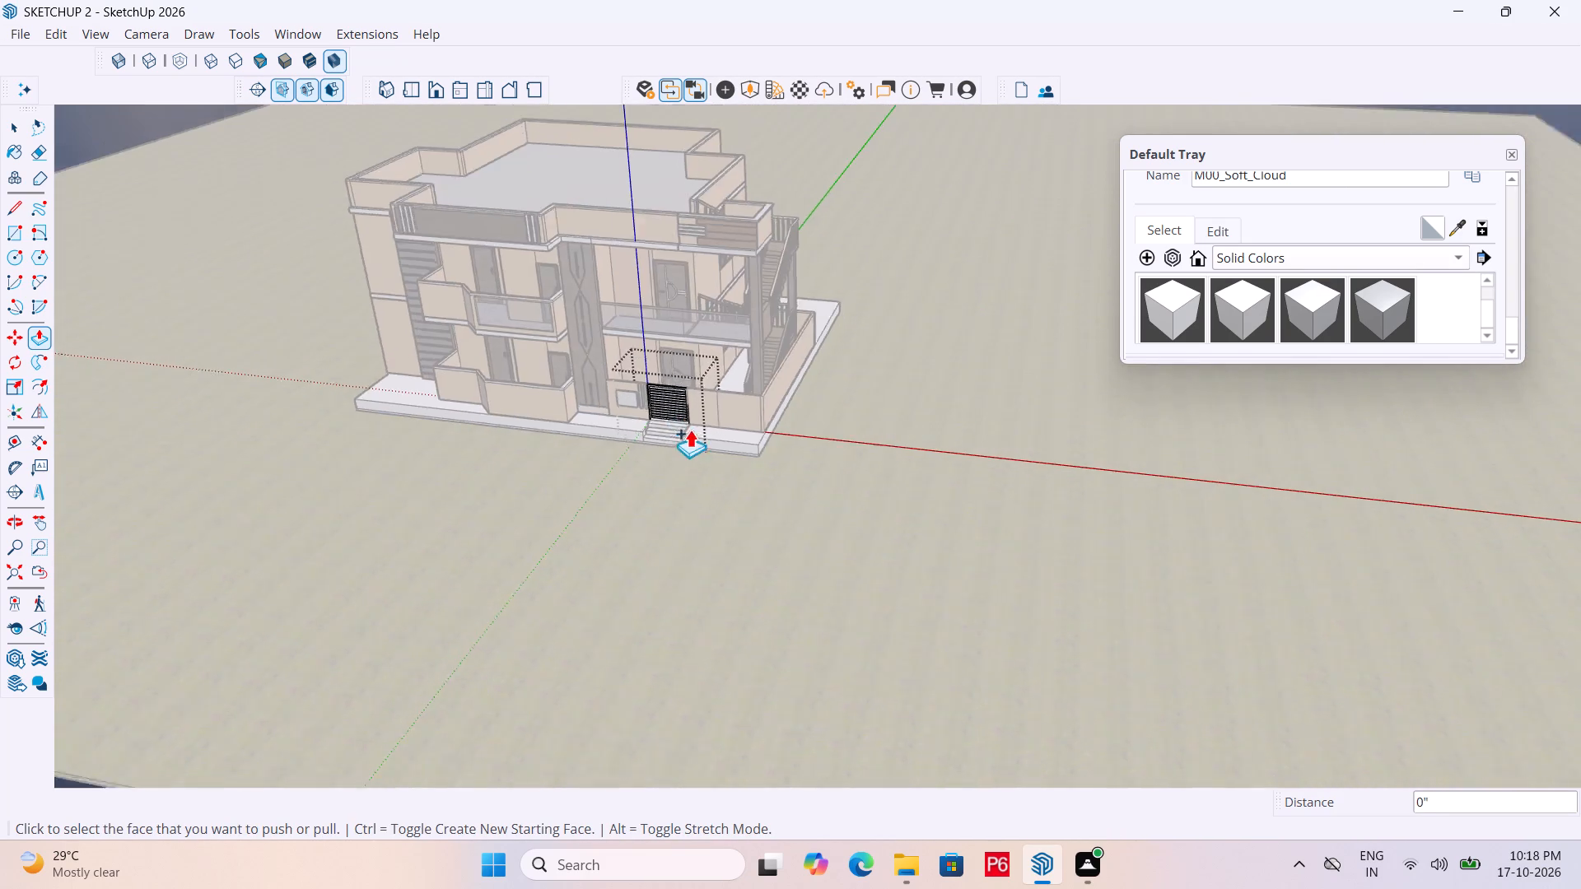
pyautogui.scroll(-2, 690, 429)
pyautogui.click(248, 158)
pyautogui.press('space')
pyautogui.click(248, 157)
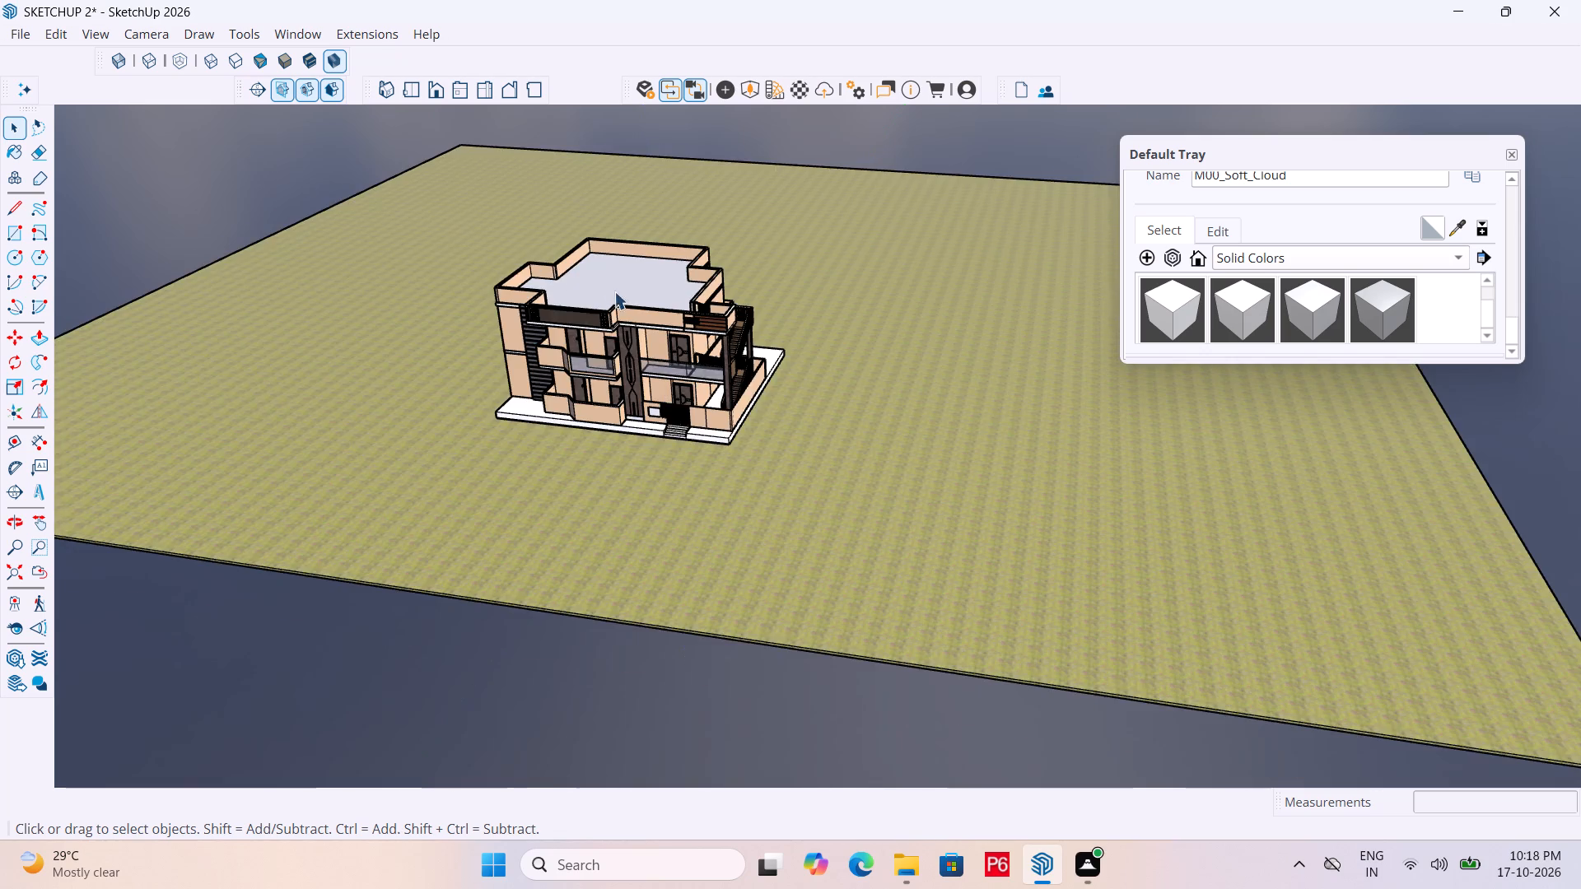
pyautogui.scroll(20, 634, 309)
pyautogui.scroll(3, 634, 309)
pyautogui.middleClick(707, 519)
pyautogui.middleClick(731, 532)
pyautogui.click(753, 492)
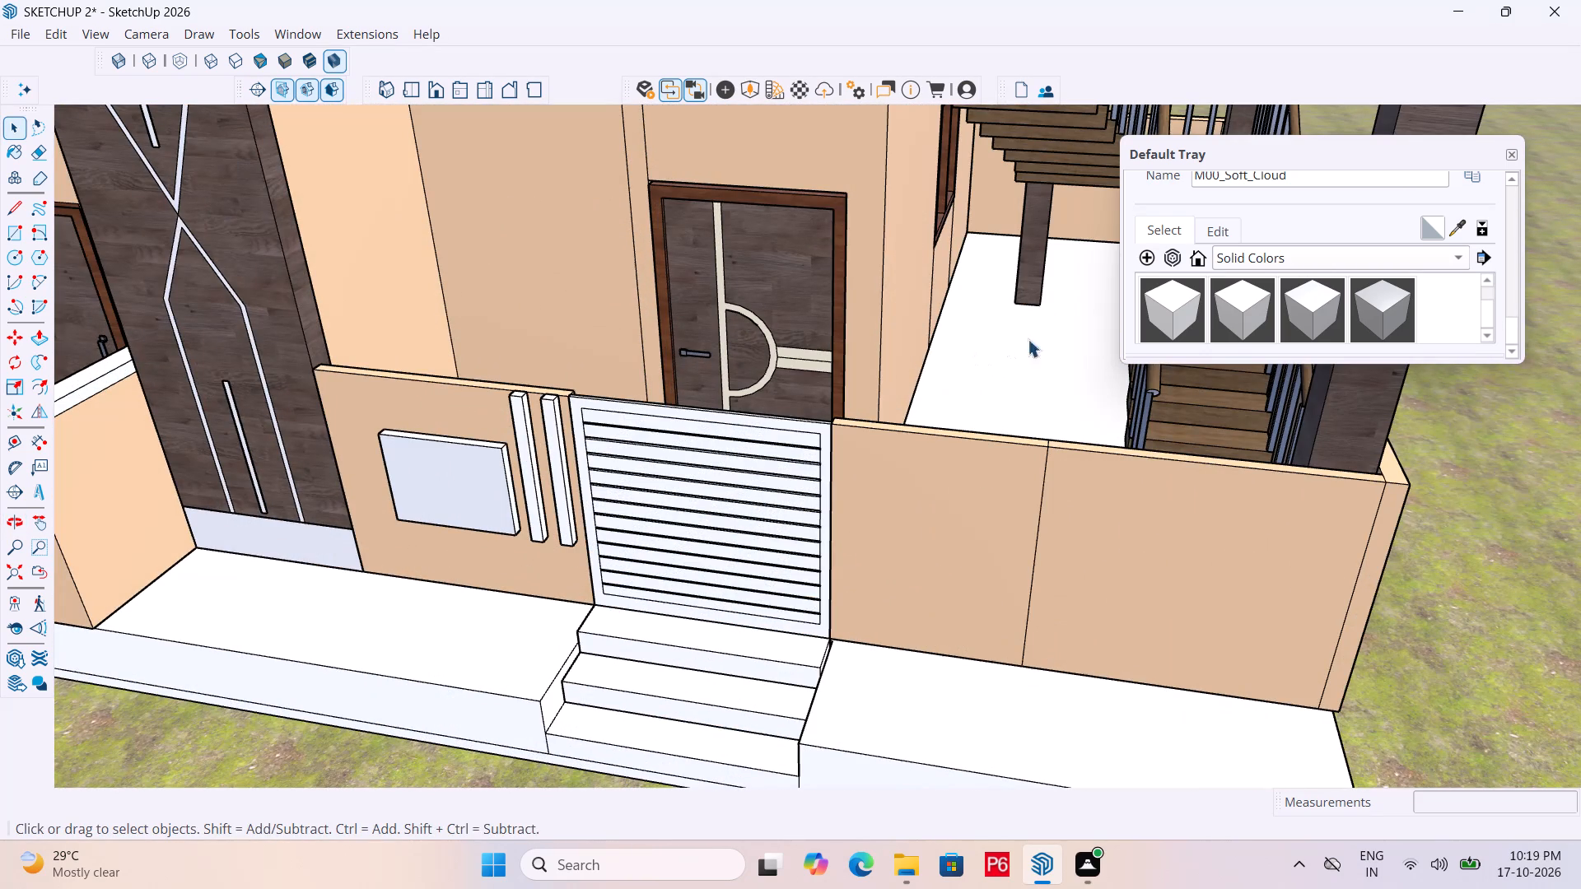
pyautogui.scroll(-6, 1287, 296)
pyautogui.click(1224, 320)
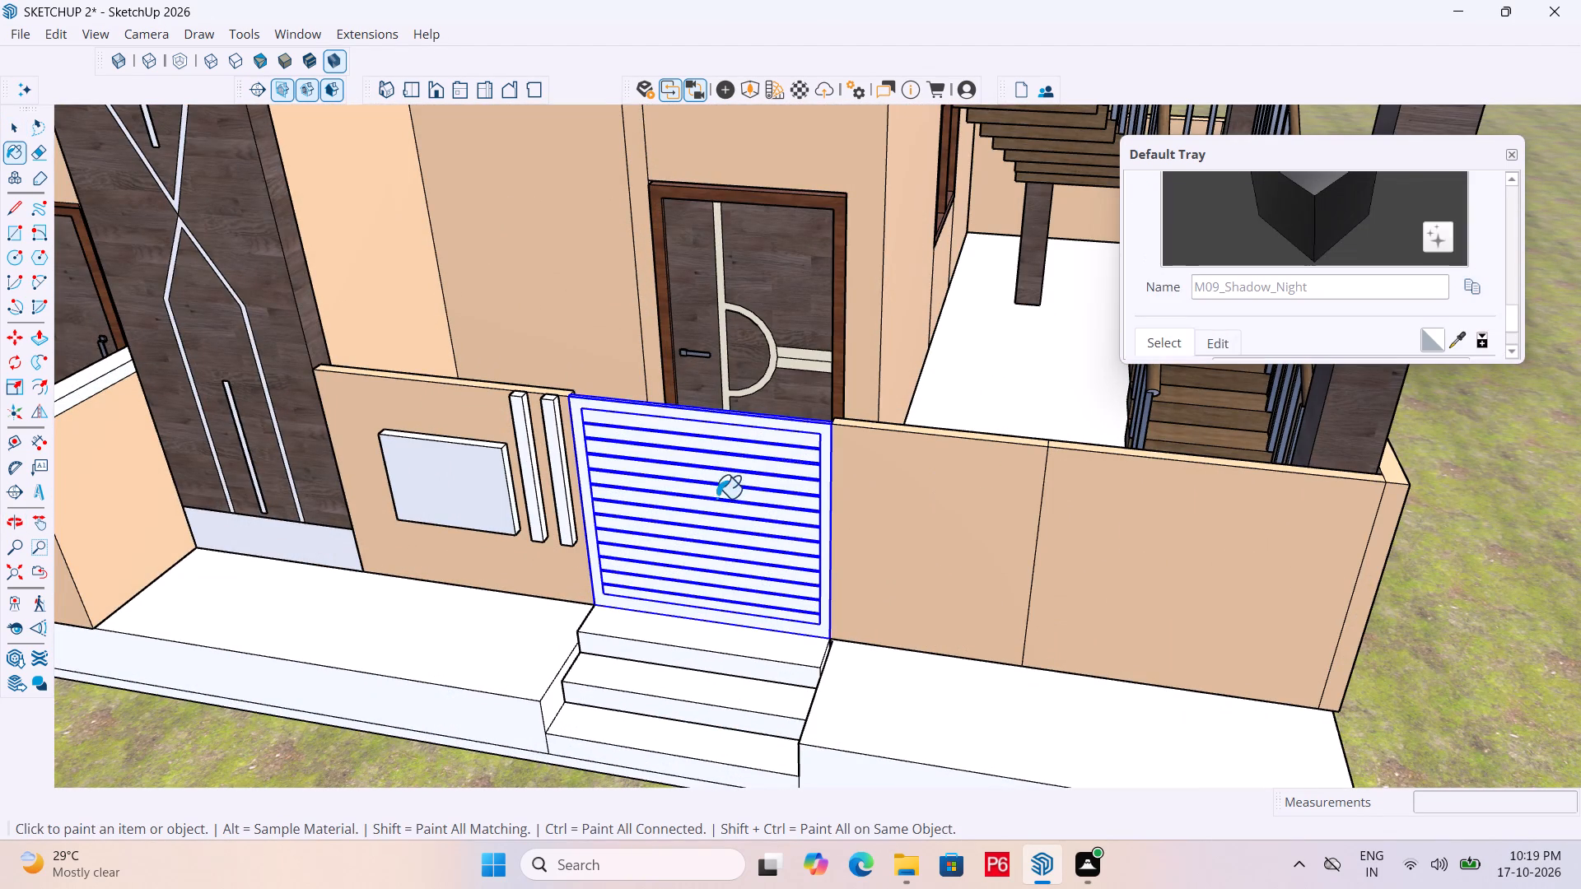
pyautogui.click(749, 443)
pyautogui.scroll(-7, 571, 443)
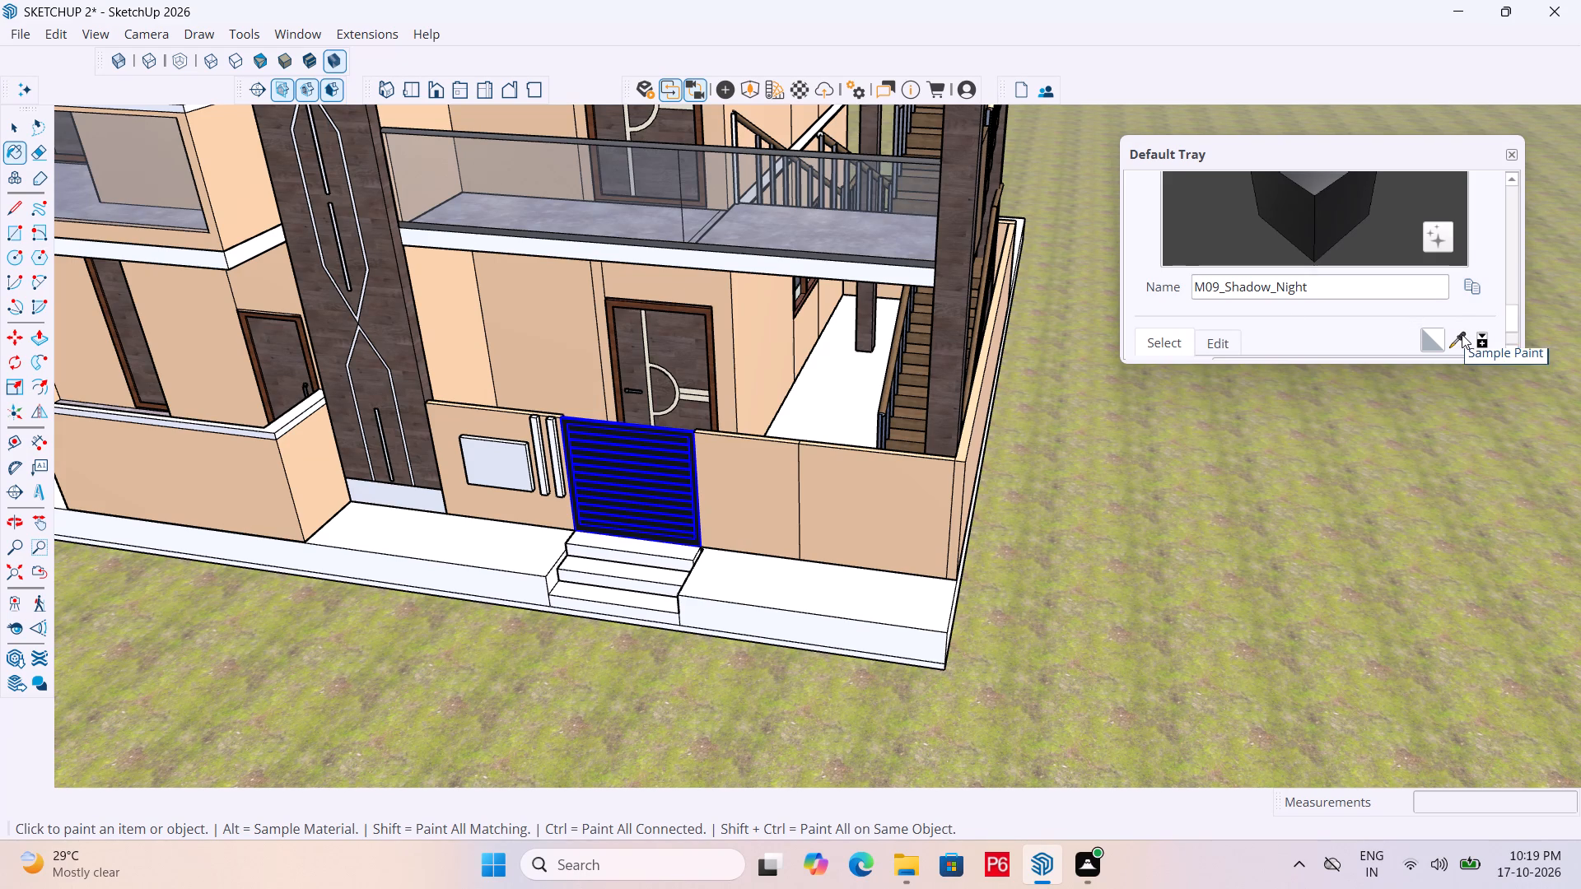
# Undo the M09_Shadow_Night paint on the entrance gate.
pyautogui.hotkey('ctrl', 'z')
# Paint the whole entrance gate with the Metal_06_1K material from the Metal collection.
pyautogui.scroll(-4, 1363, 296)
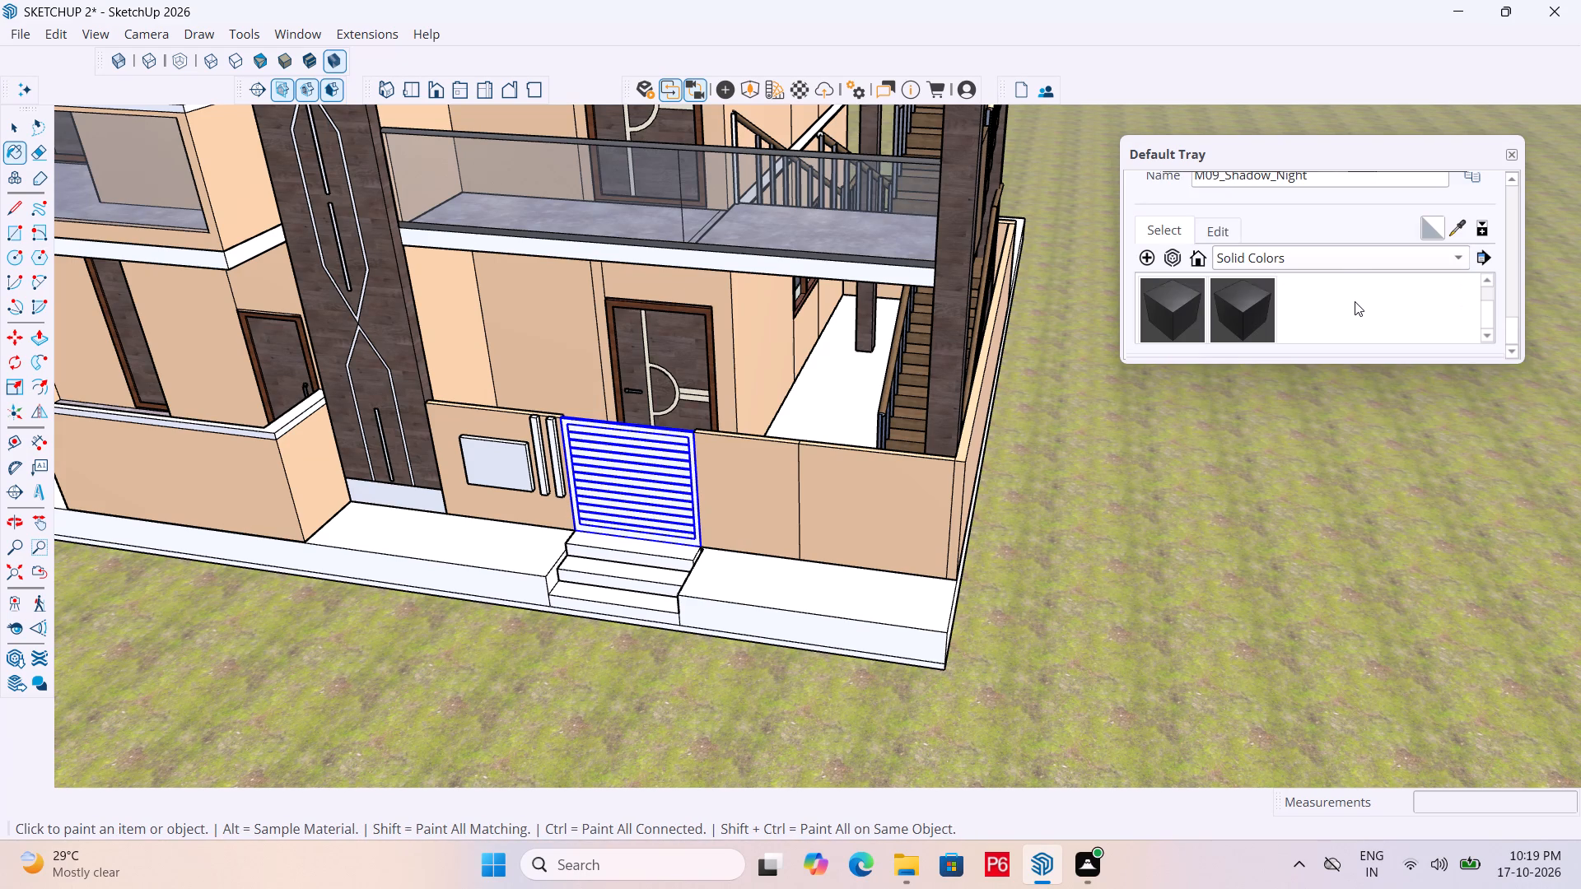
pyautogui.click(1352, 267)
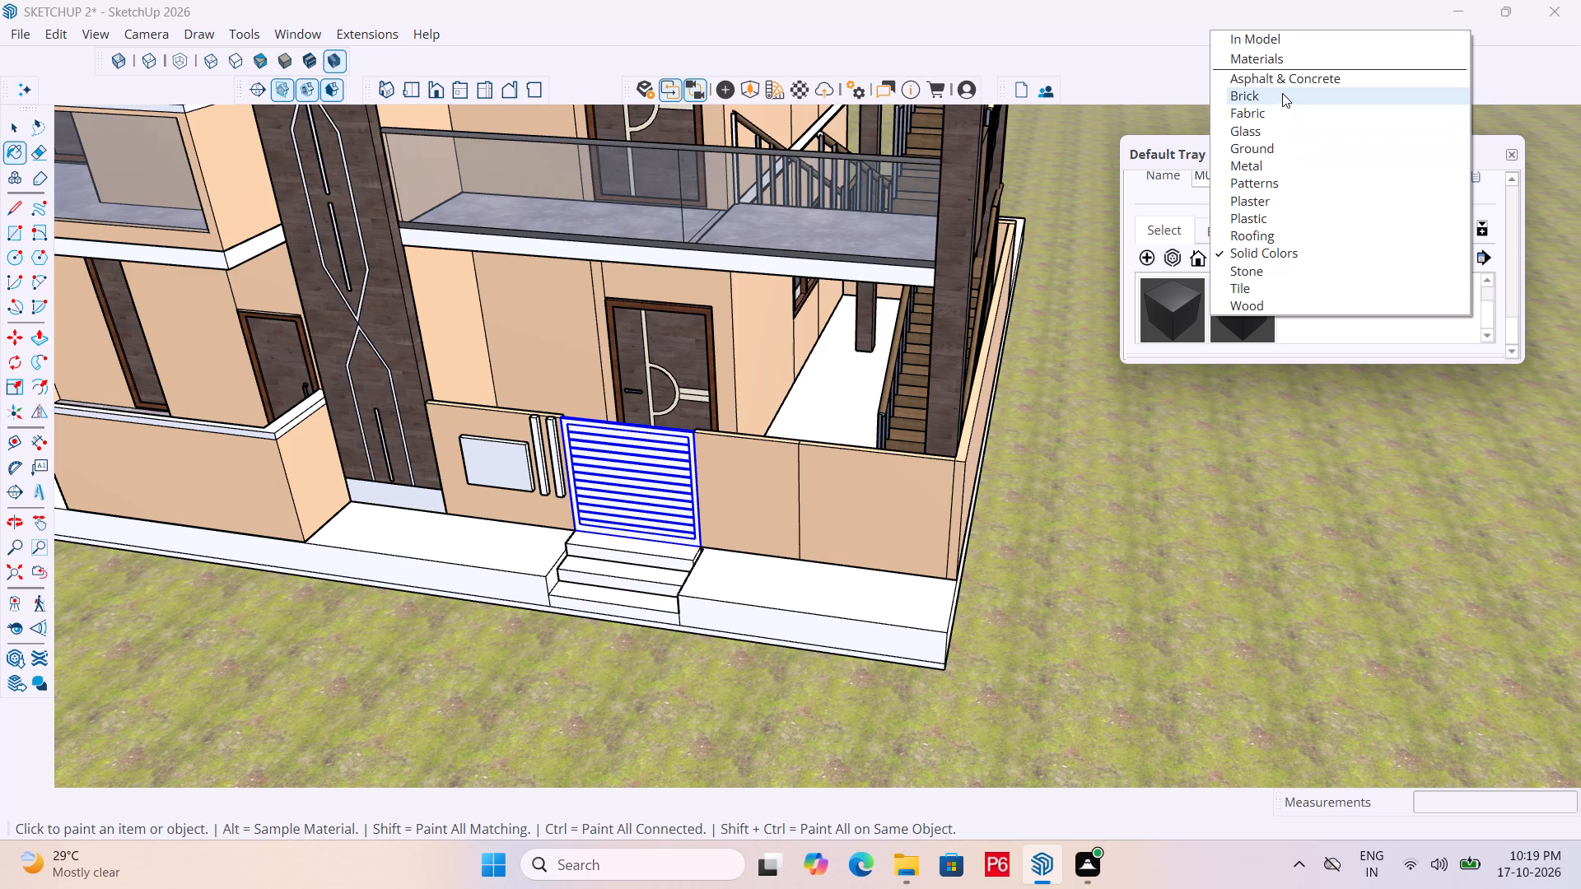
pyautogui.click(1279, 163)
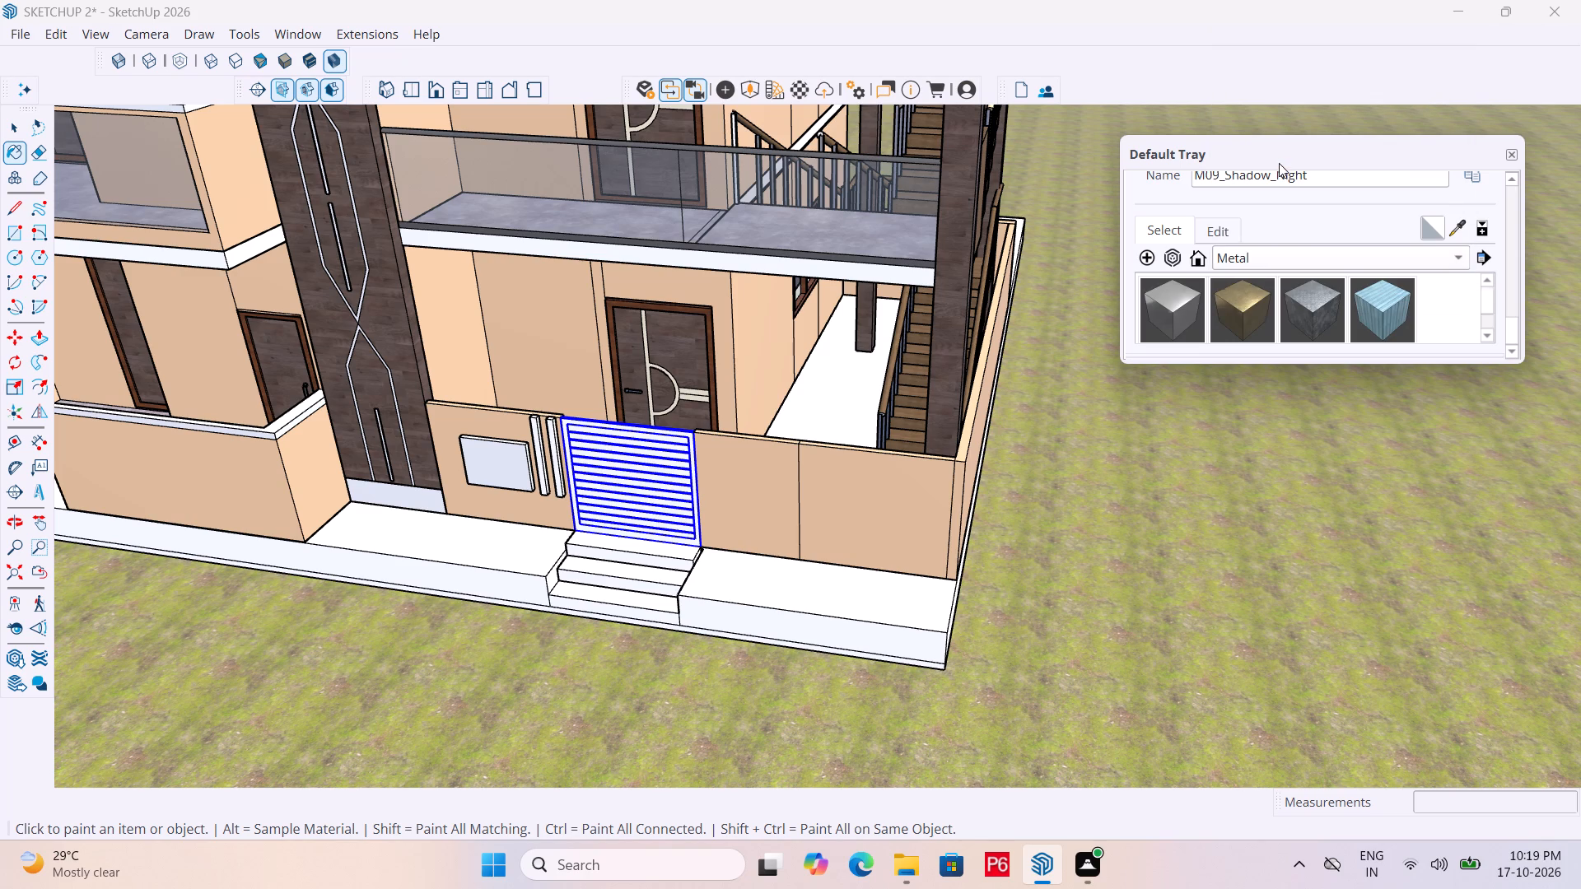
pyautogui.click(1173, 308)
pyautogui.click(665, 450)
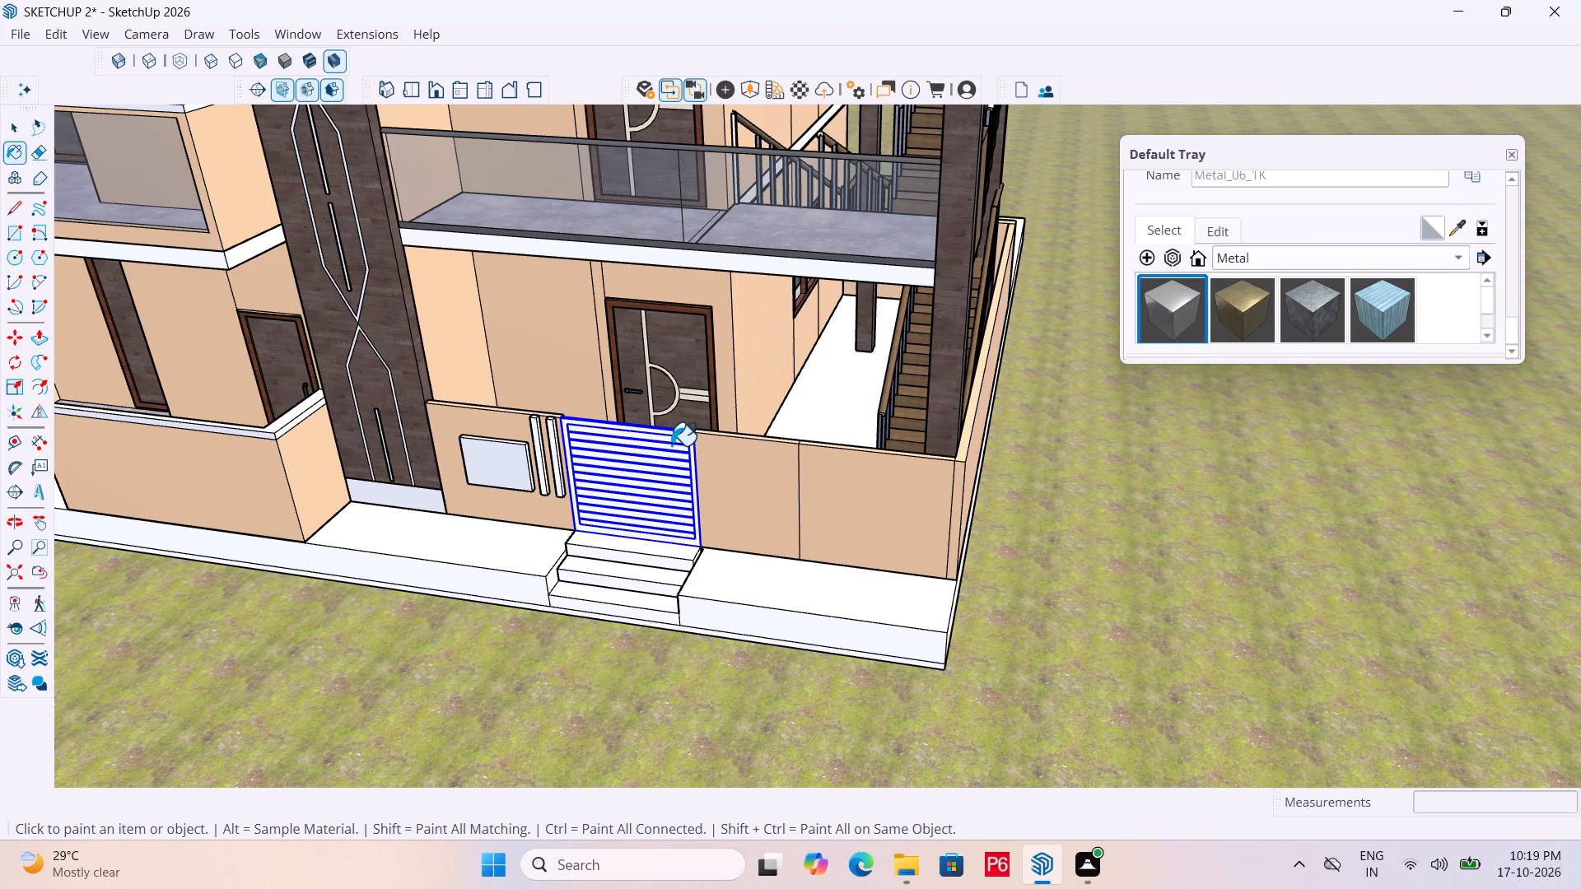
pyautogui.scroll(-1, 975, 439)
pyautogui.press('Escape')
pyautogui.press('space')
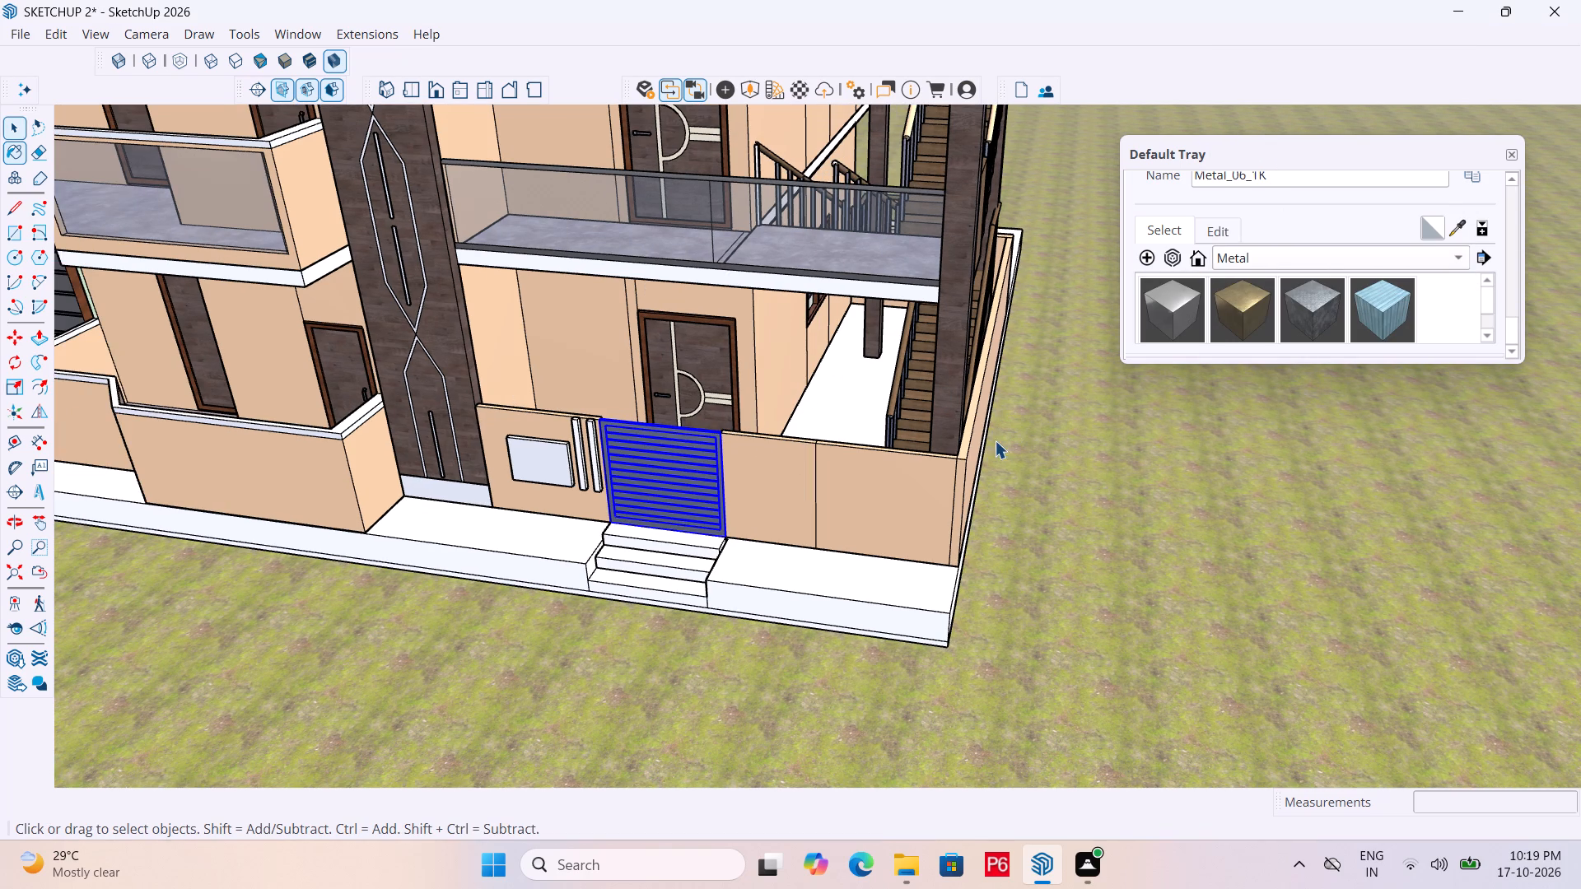
# Examine the entrance gate's metal finish and slats up close against the compound walls.
pyautogui.scroll(-2, 707, 449)
pyautogui.scroll(17, 636, 449)
pyautogui.middleClick(636, 449)
pyautogui.middleClick(693, 451)
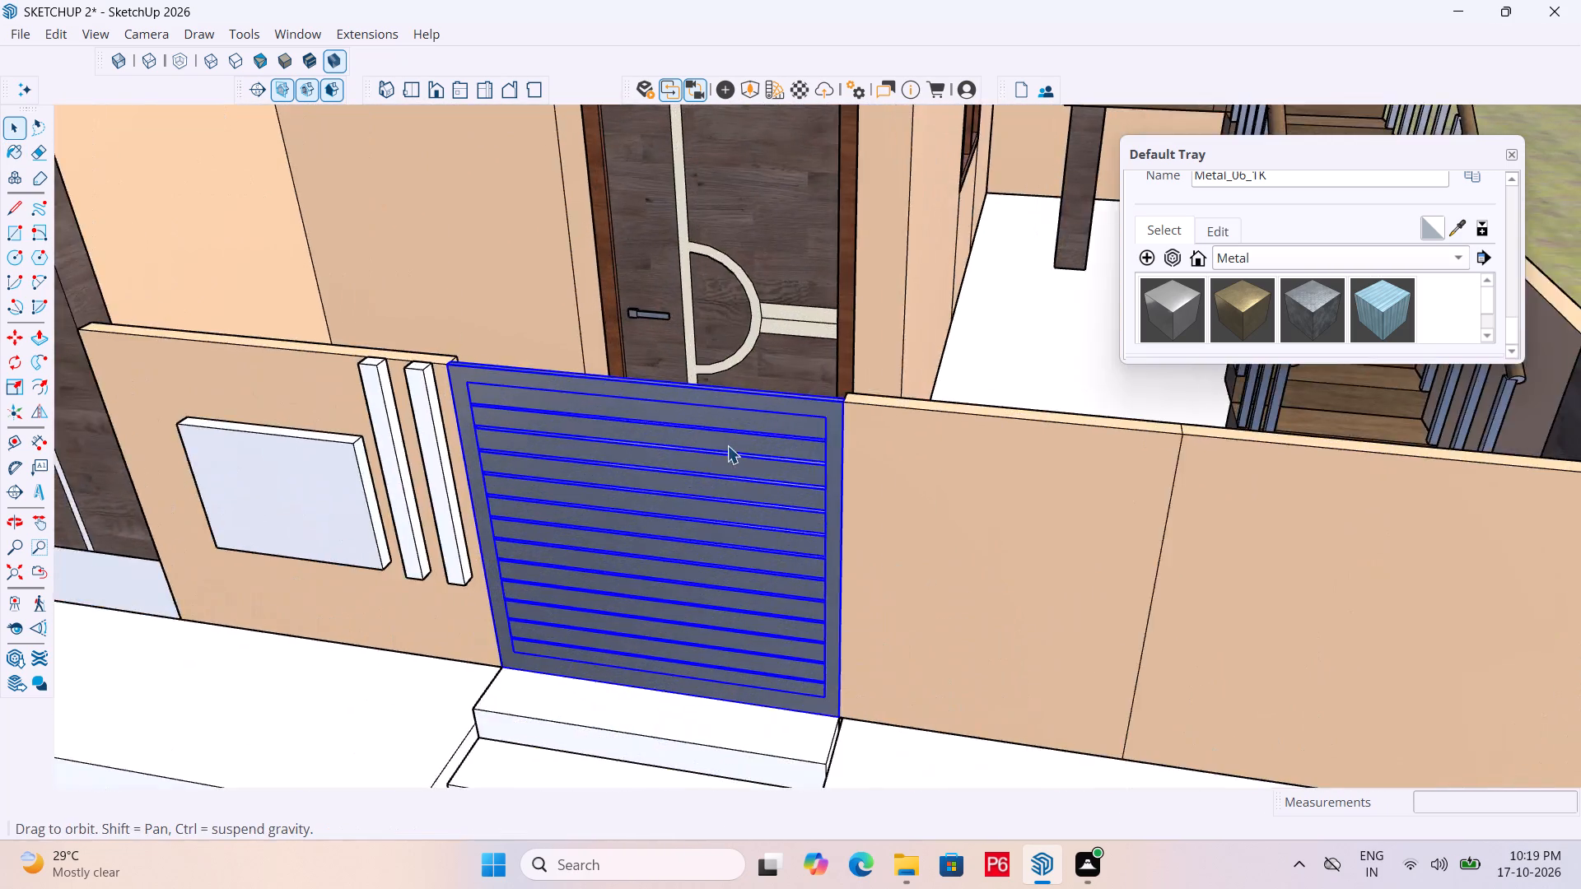
pyautogui.scroll(10, 727, 445)
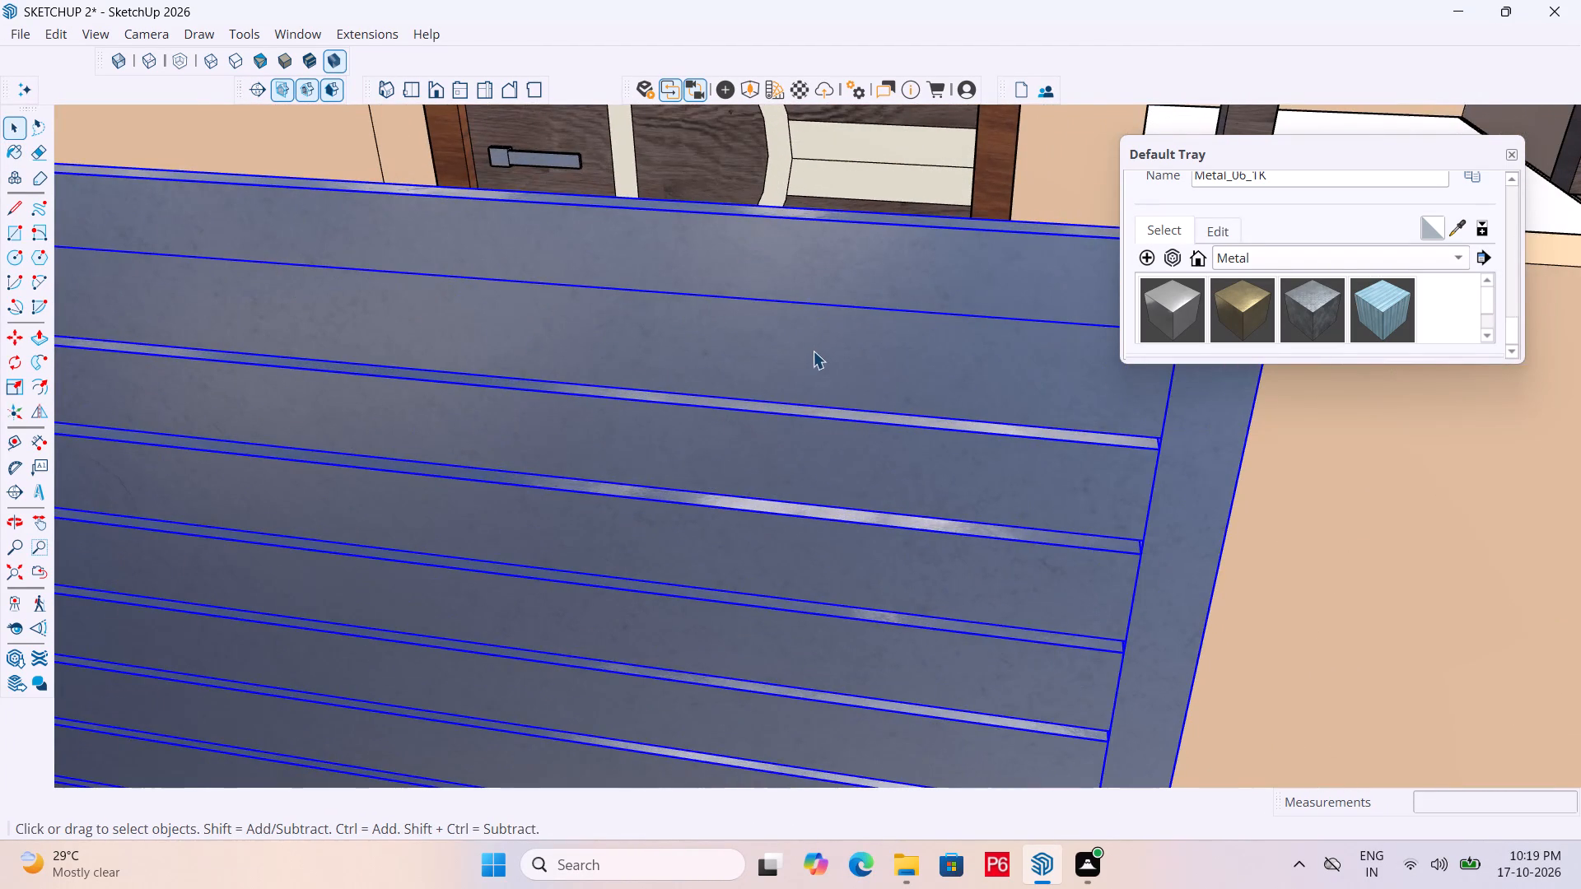
pyautogui.scroll(-6, 822, 351)
pyautogui.scroll(-6, 898, 364)
pyautogui.scroll(-3, 1237, 297)
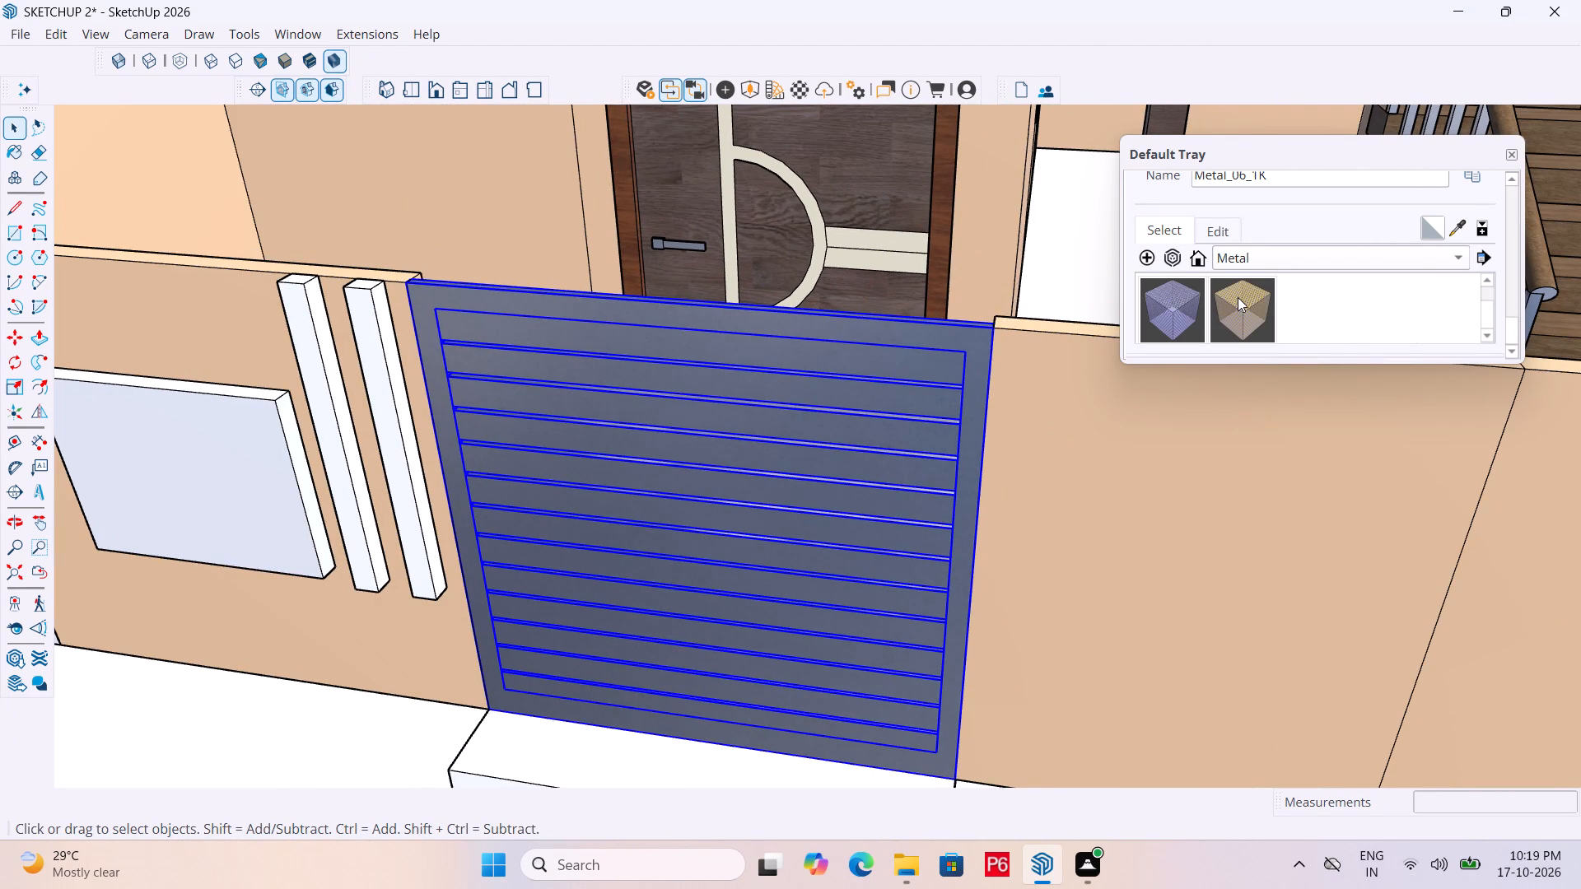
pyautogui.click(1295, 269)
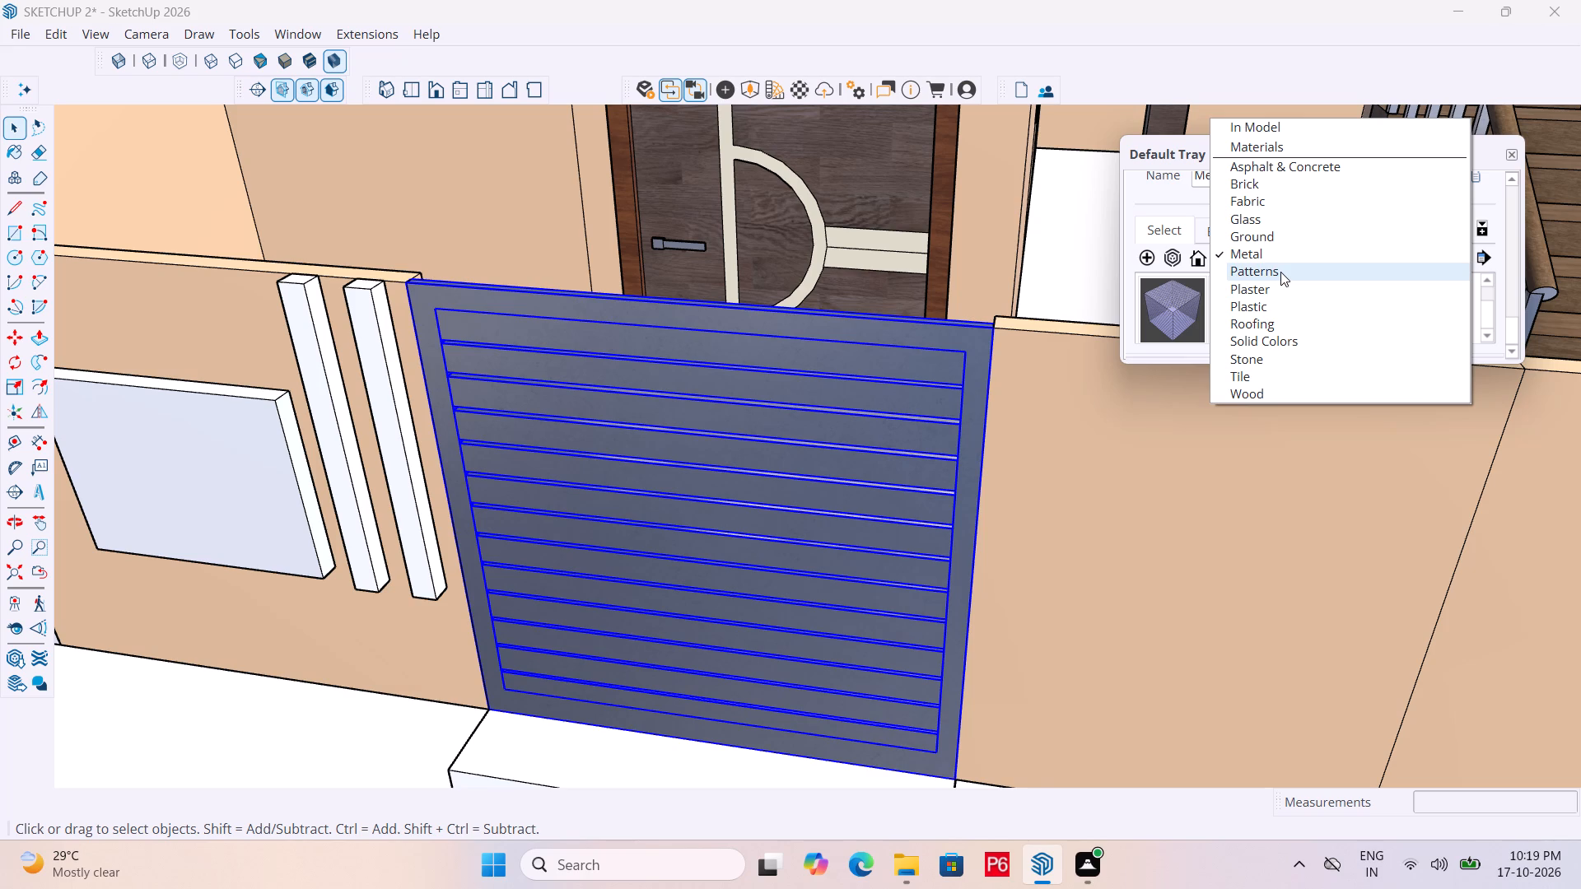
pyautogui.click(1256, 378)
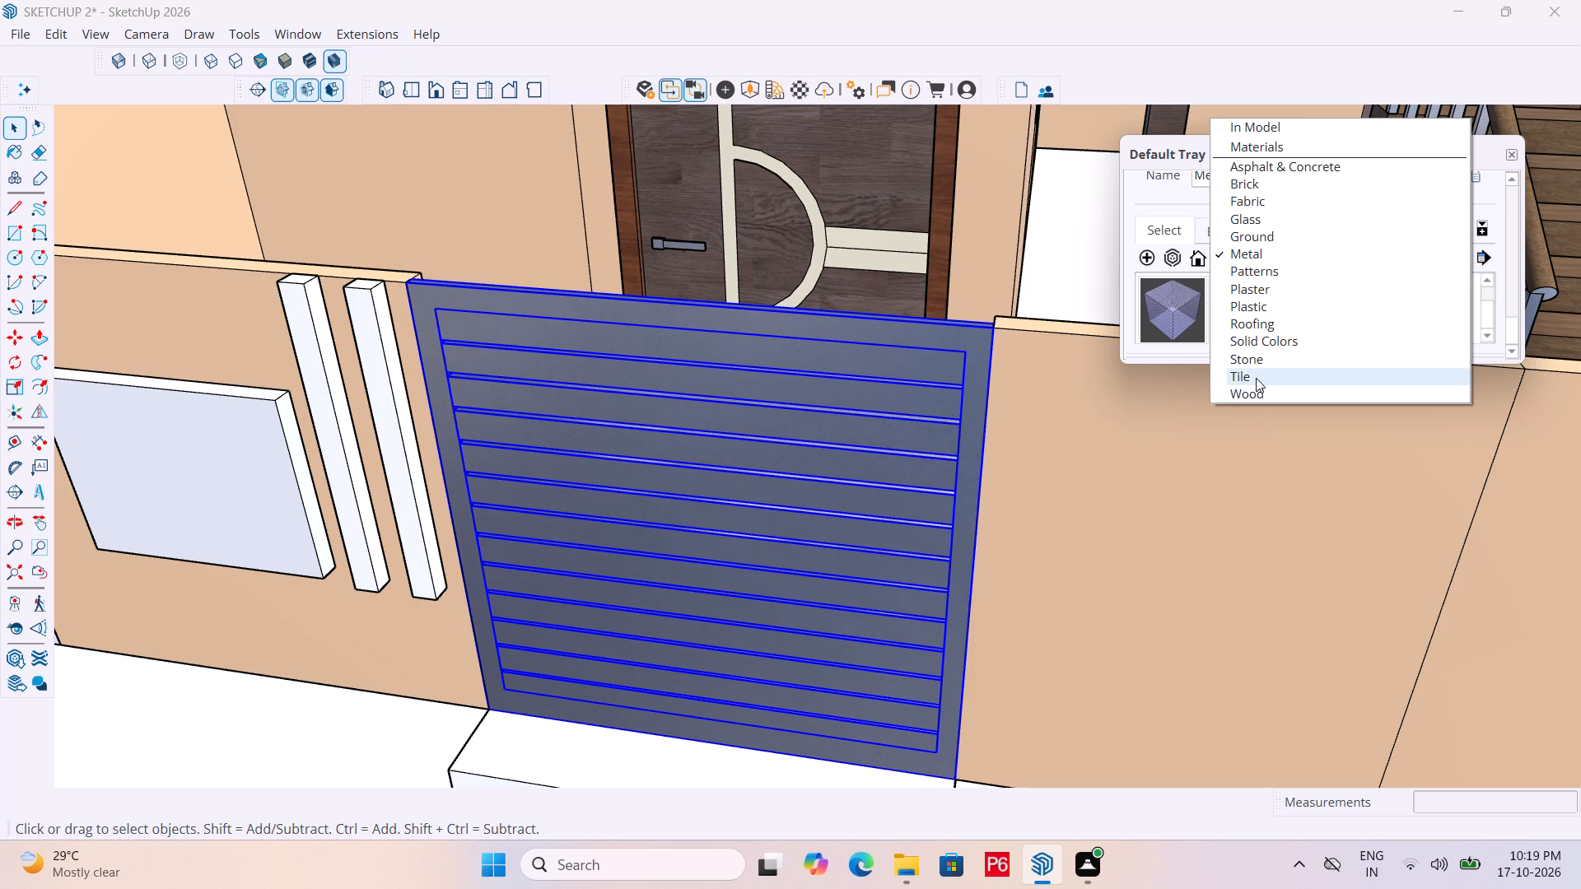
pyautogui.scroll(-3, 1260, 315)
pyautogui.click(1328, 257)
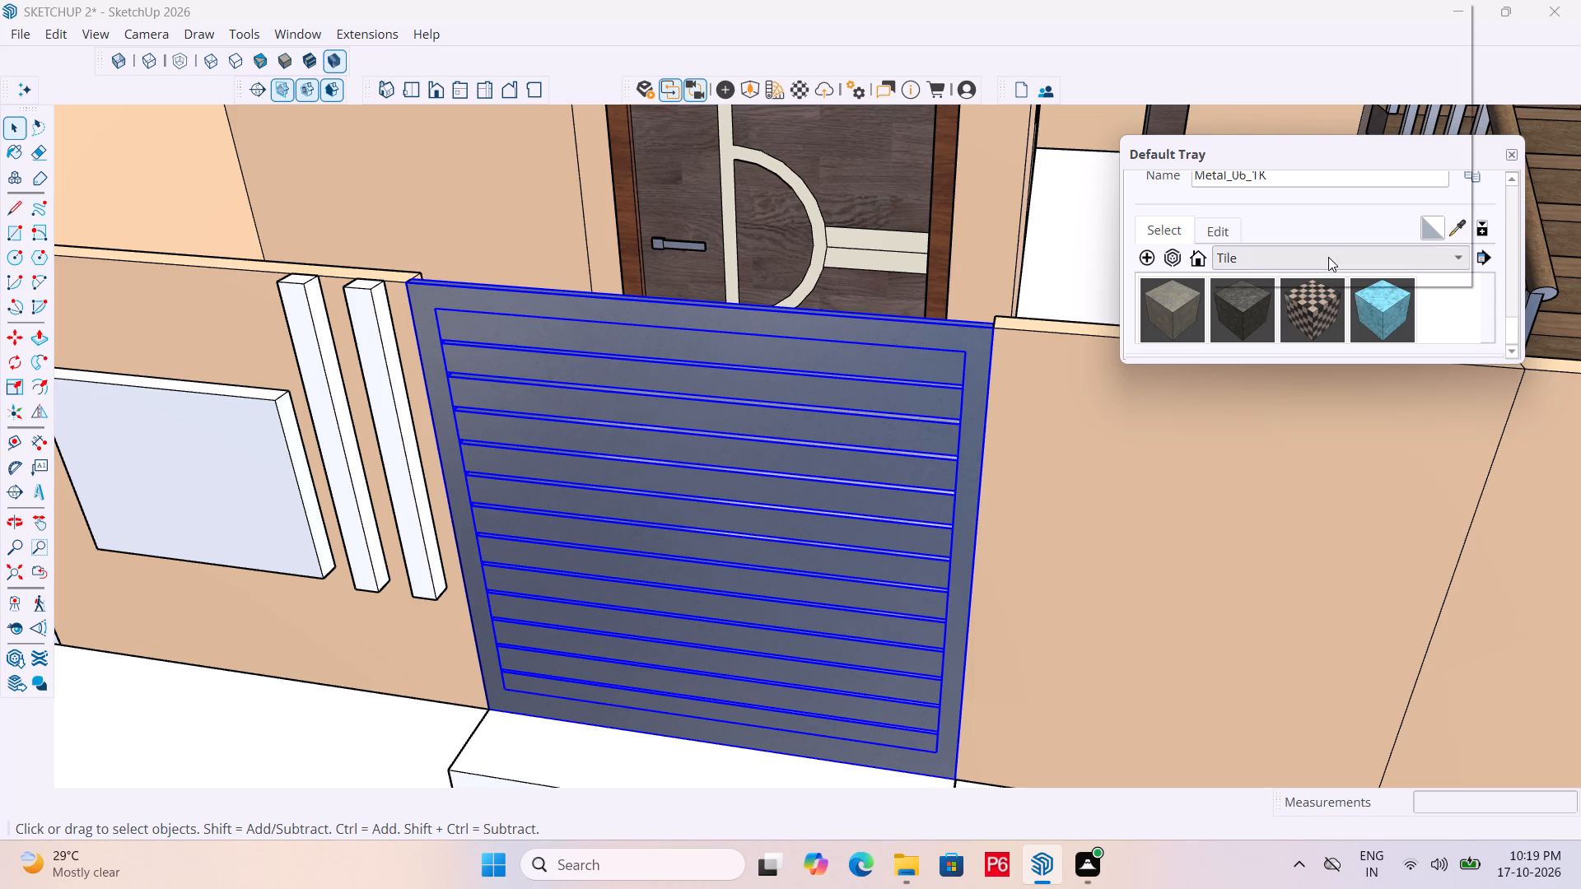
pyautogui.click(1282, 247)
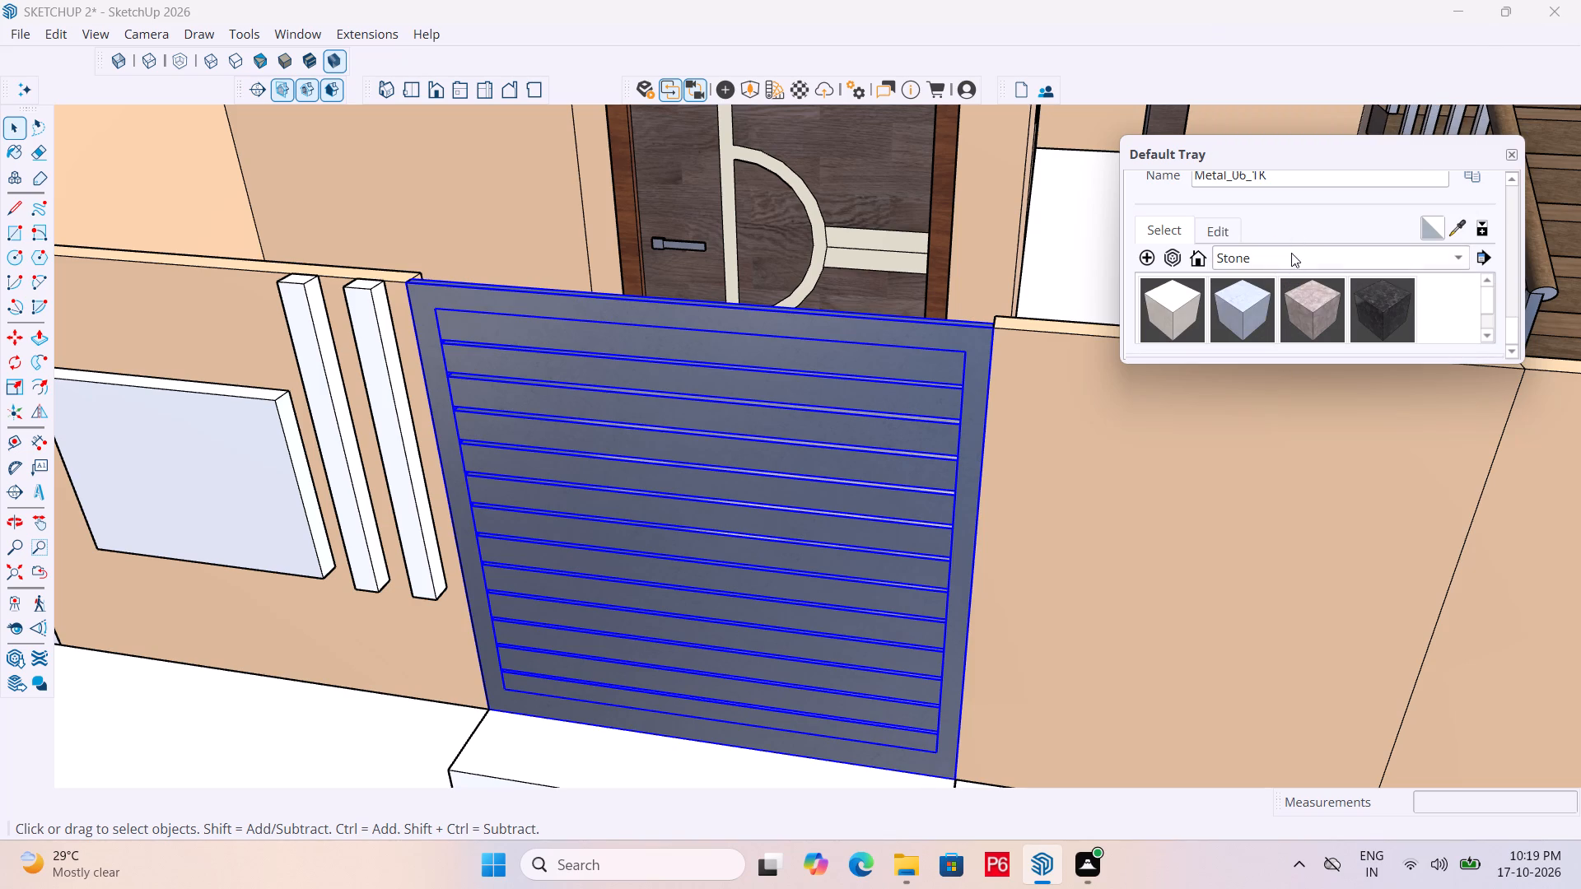
# Paint the whole entrance gate with the dark M07_Charcoal_Gleam material from the Solid Colors collection.
pyautogui.click(1294, 263)
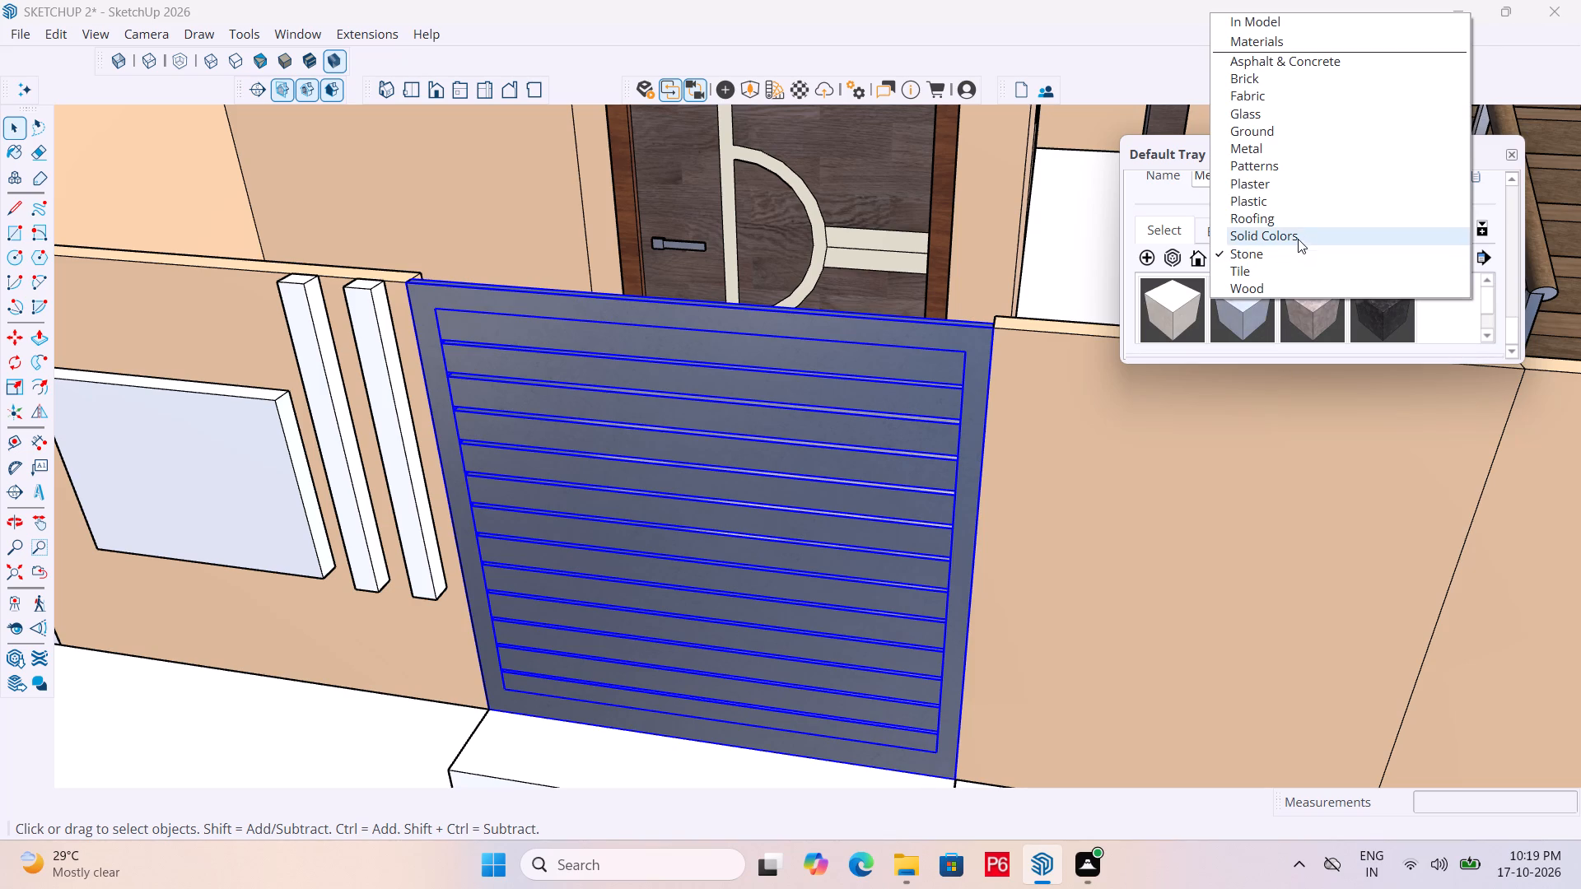
pyautogui.click(1300, 233)
pyautogui.scroll(-7, 1269, 276)
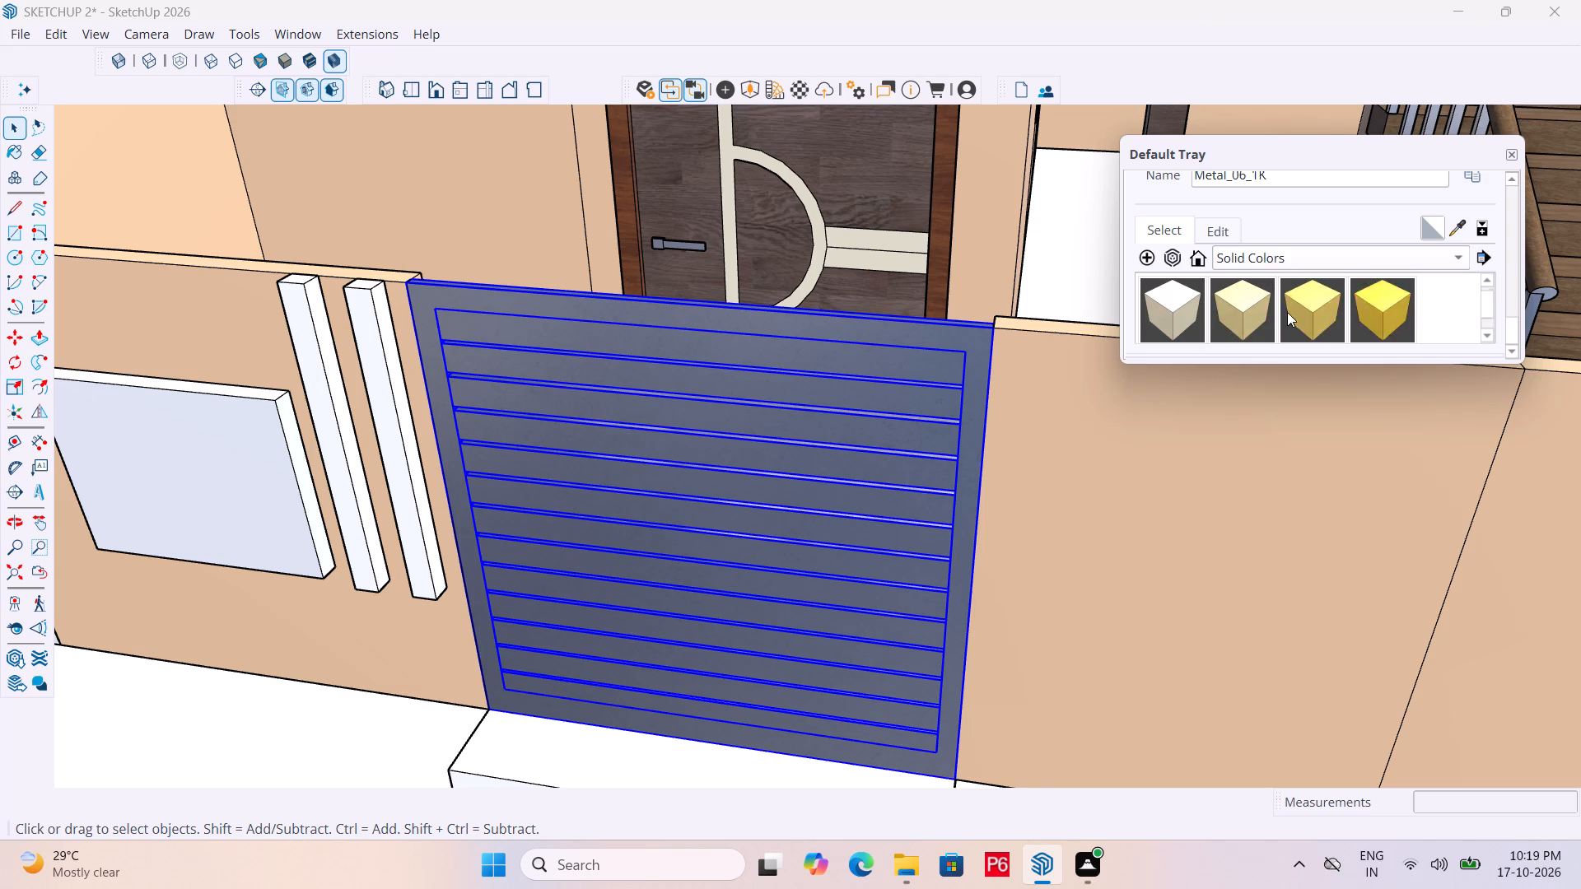
pyautogui.scroll(-20, 1287, 312)
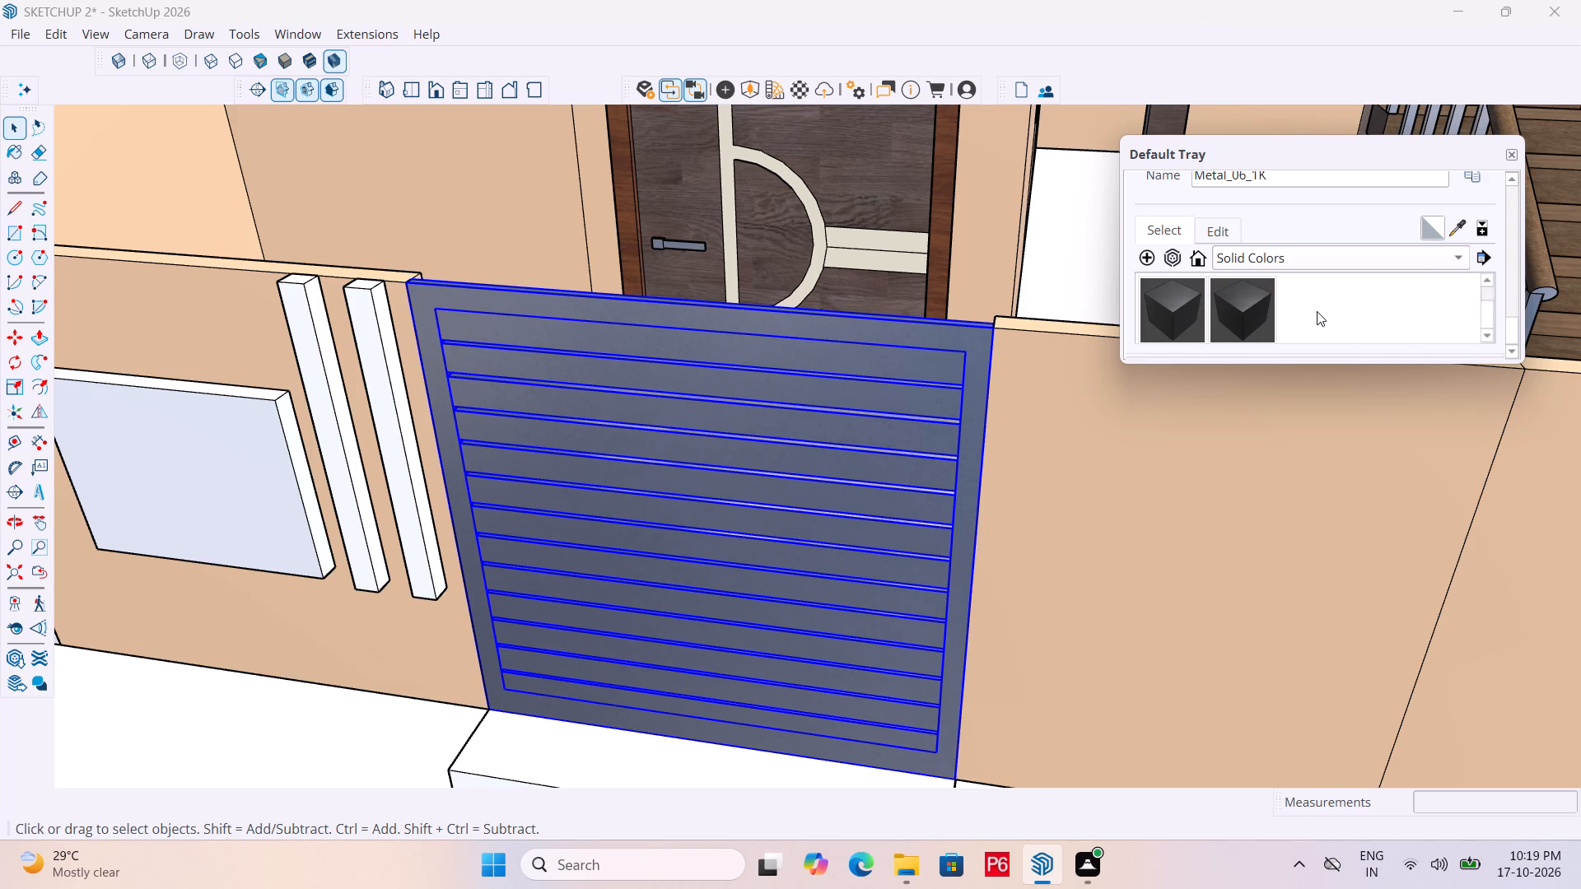
pyautogui.scroll(1, 1316, 310)
pyautogui.click(1390, 303)
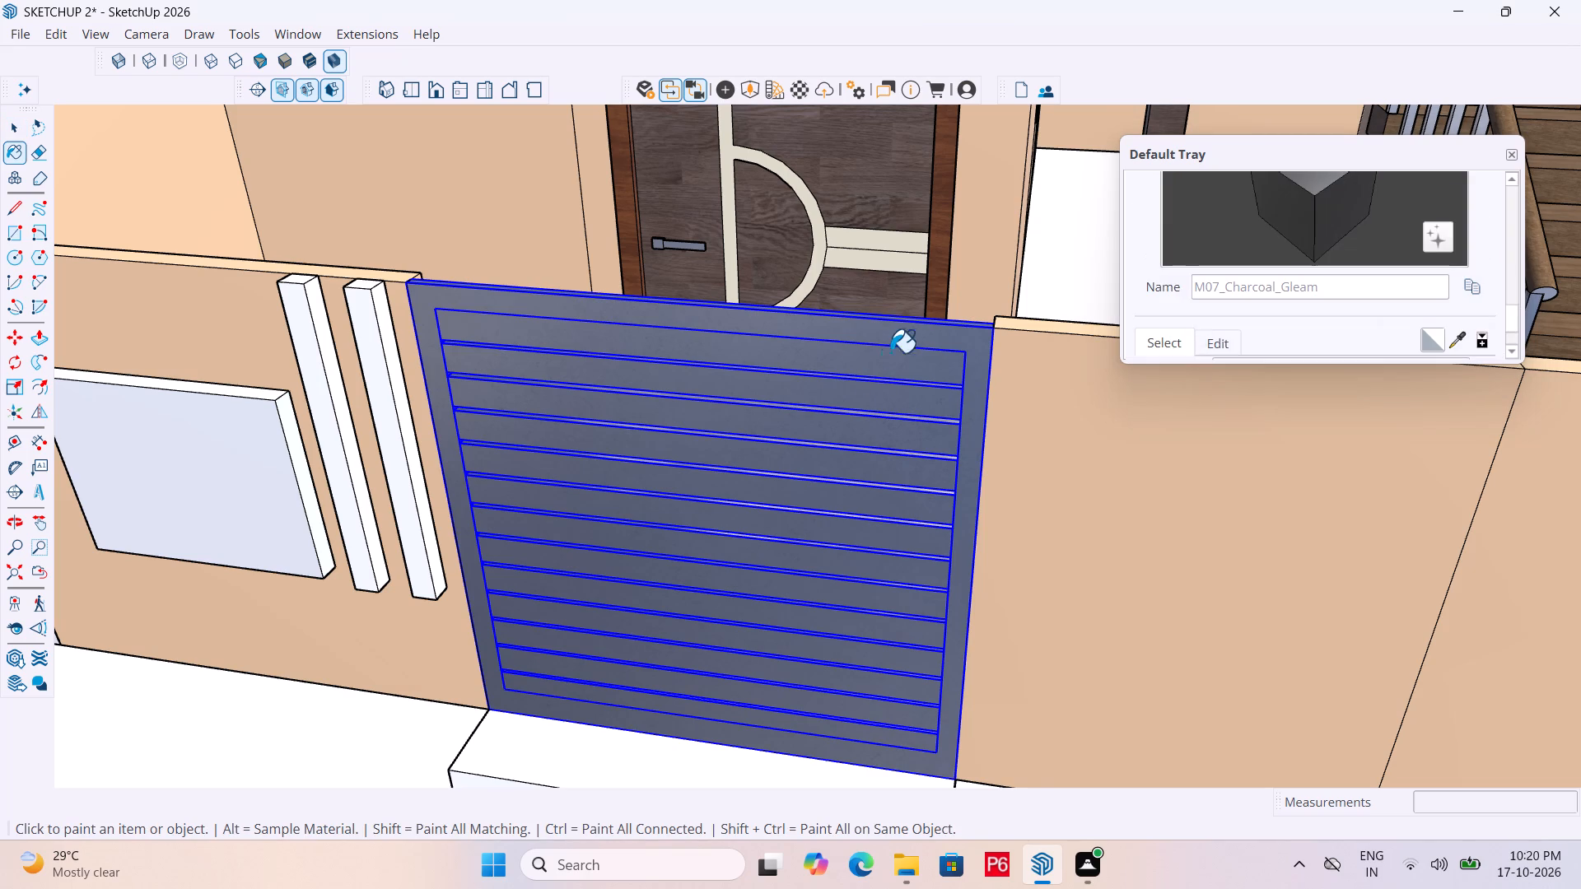
pyautogui.click(897, 346)
# Save the model.
pyautogui.scroll(-6, 629, 334)
pyautogui.scroll(-6, 553, 299)
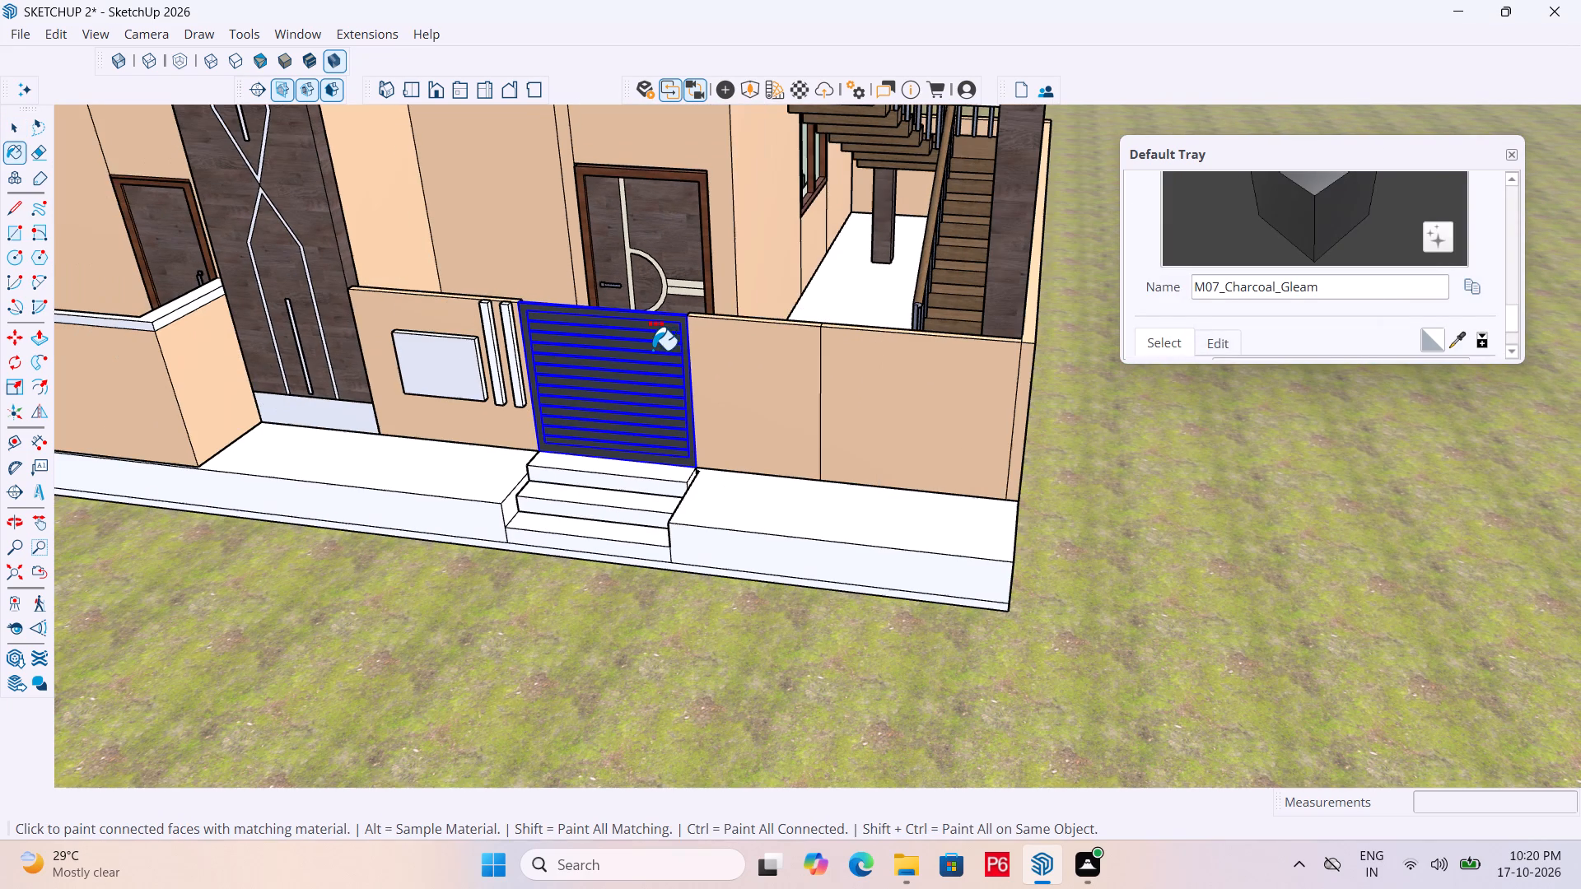
pyautogui.hotkey('ctrl', 's')
pyautogui.hotkey('ctrl', 's')
# Deselect the gate, close the materials tray and inspect the whole house on its lawn from the front corner.
pyautogui.scroll(-6, 578, 416)
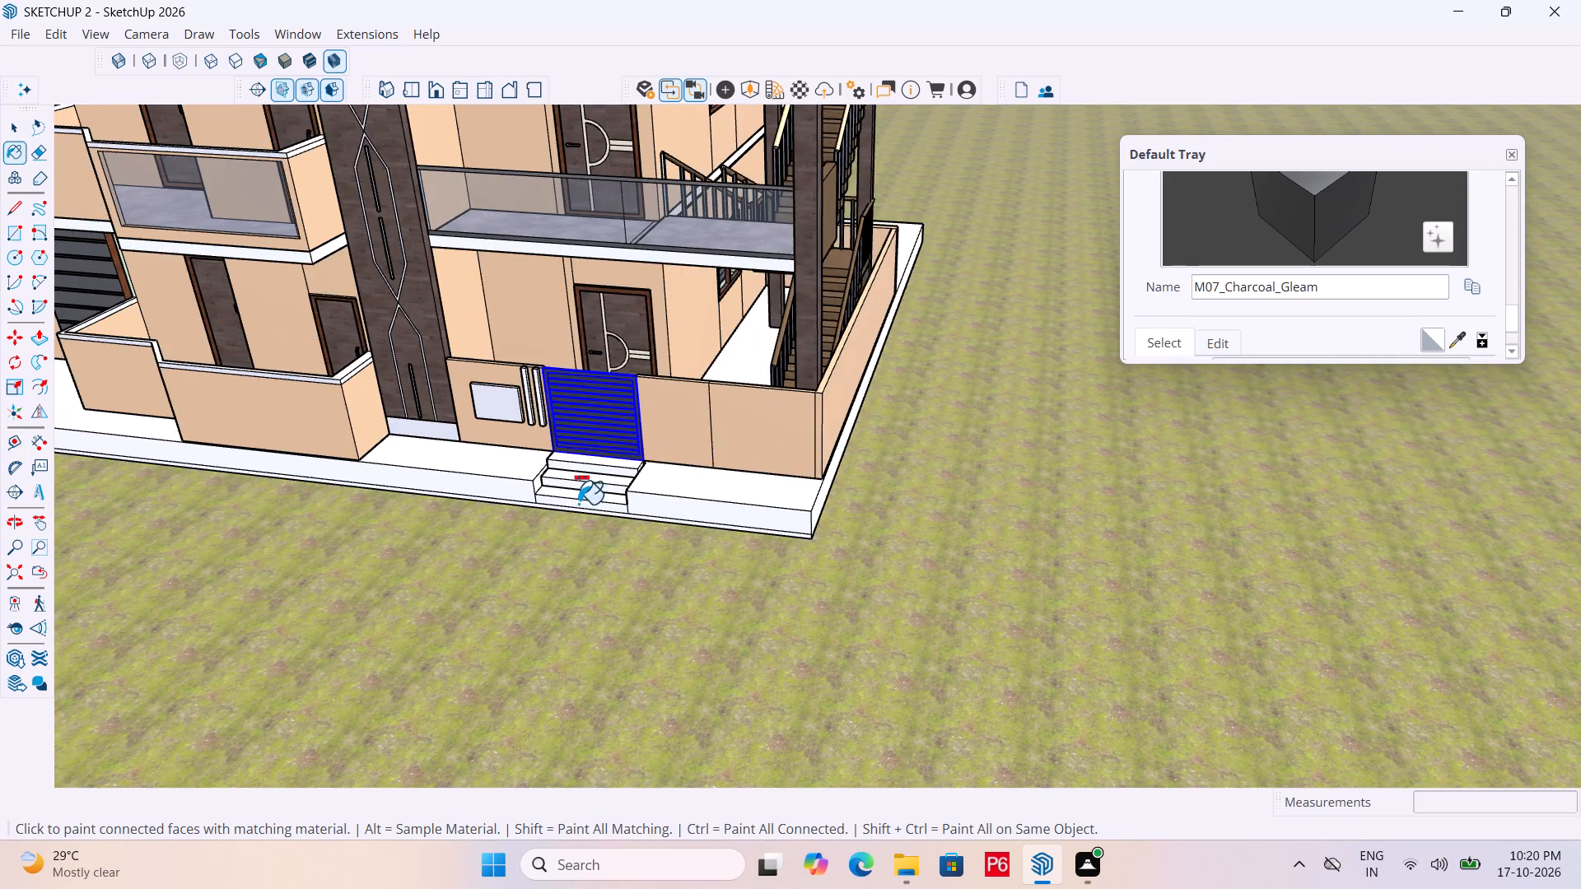
pyautogui.scroll(-17, 593, 474)
pyautogui.press('space')
pyautogui.click(232, 240)
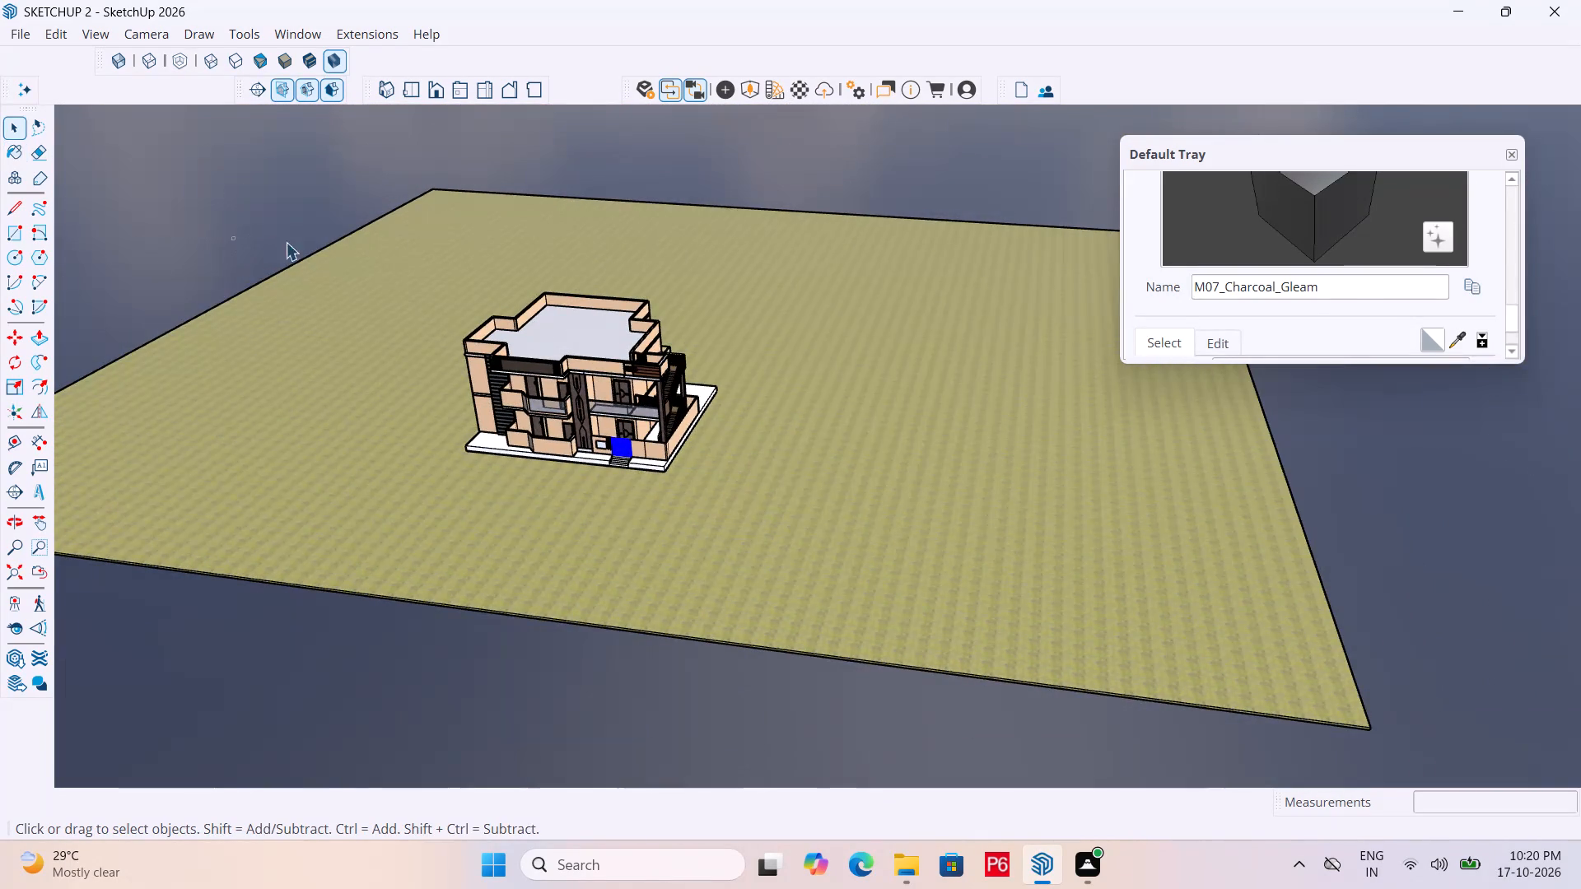
pyautogui.scroll(5, 506, 342)
pyautogui.moveTo(507, 341); pyautogui.dragTo(514, 299, button='middle')
pyautogui.scroll(2, 621, 353)
pyautogui.moveTo(621, 353); pyautogui.dragTo(624, 353, button='middle')
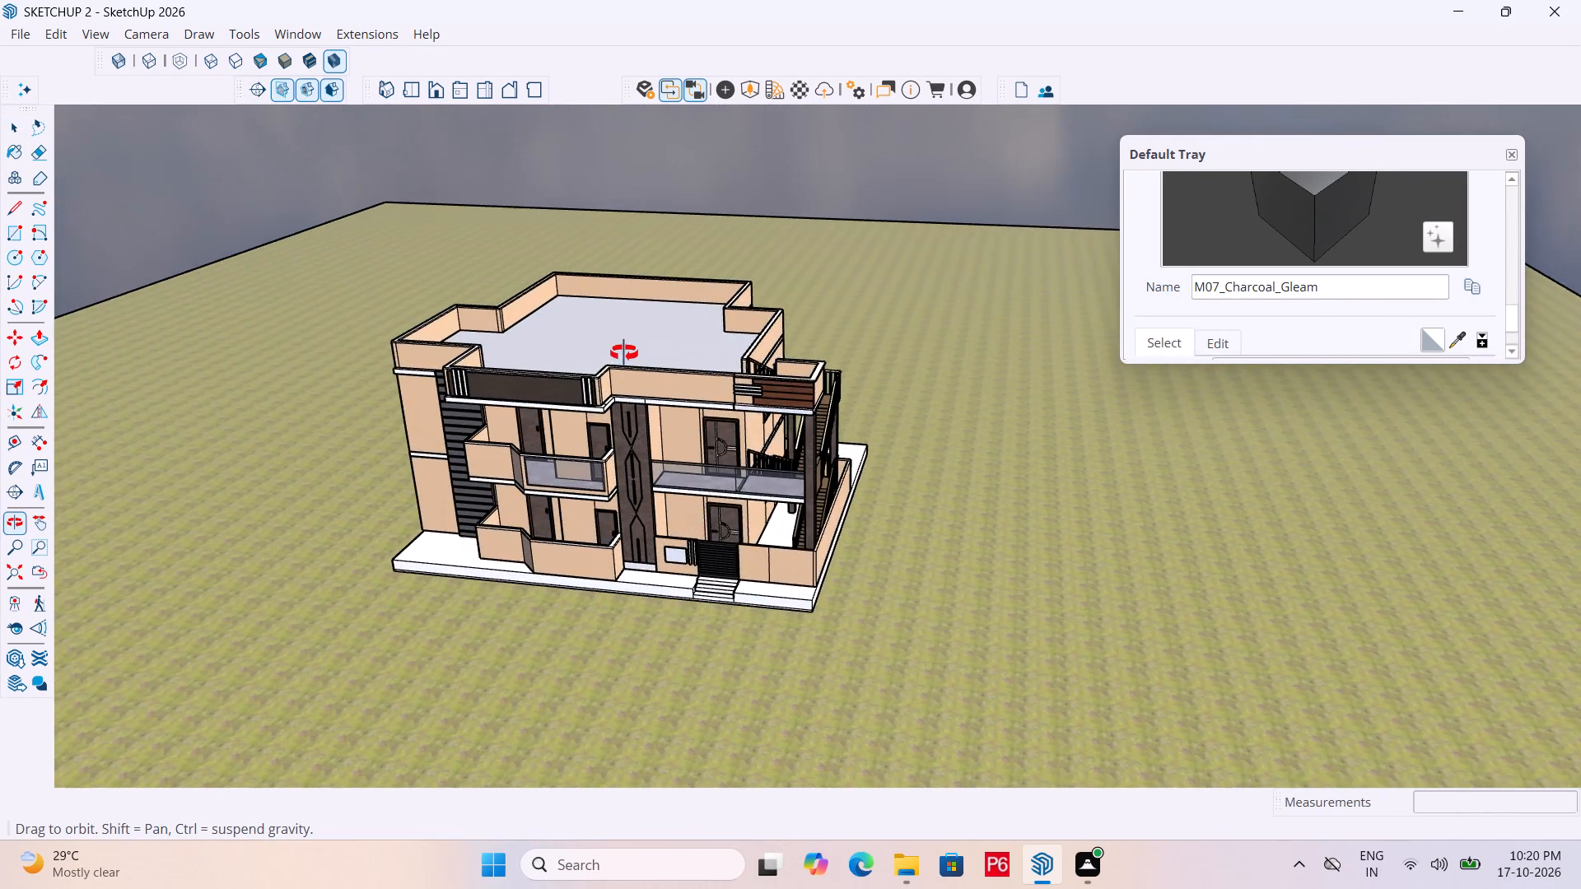
pyautogui.moveTo(624, 353); pyautogui.dragTo(566, 338, button='middle')
pyautogui.scroll(1, 626, 350)
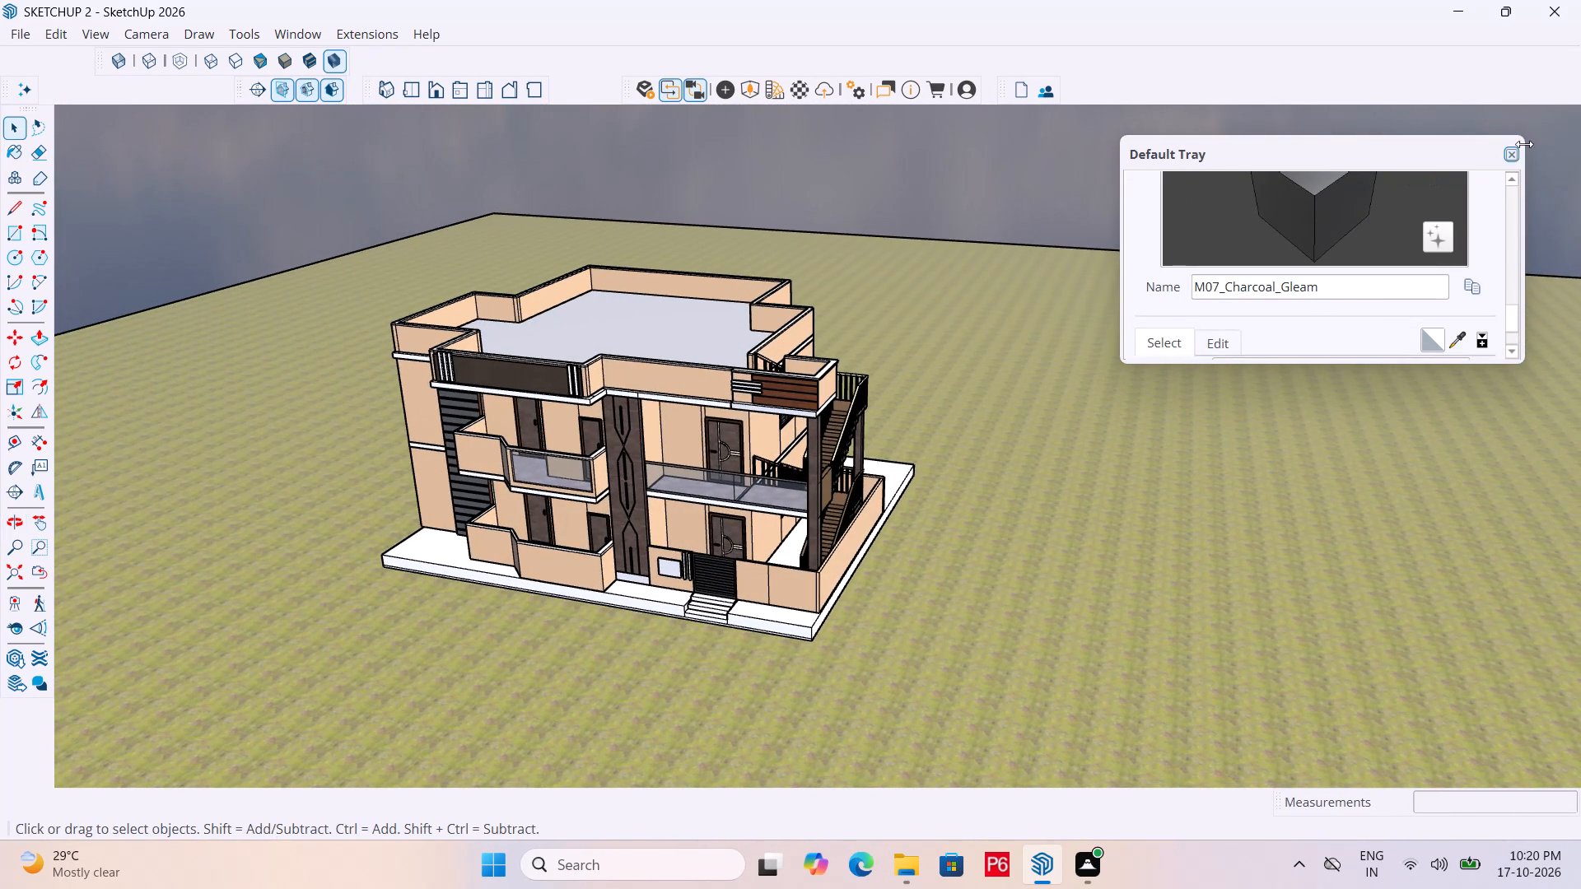
pyautogui.click(1511, 159)
pyautogui.moveTo(753, 489); pyautogui.dragTo(712, 467, button='middle')
pyautogui.scroll(-1, 696, 231)
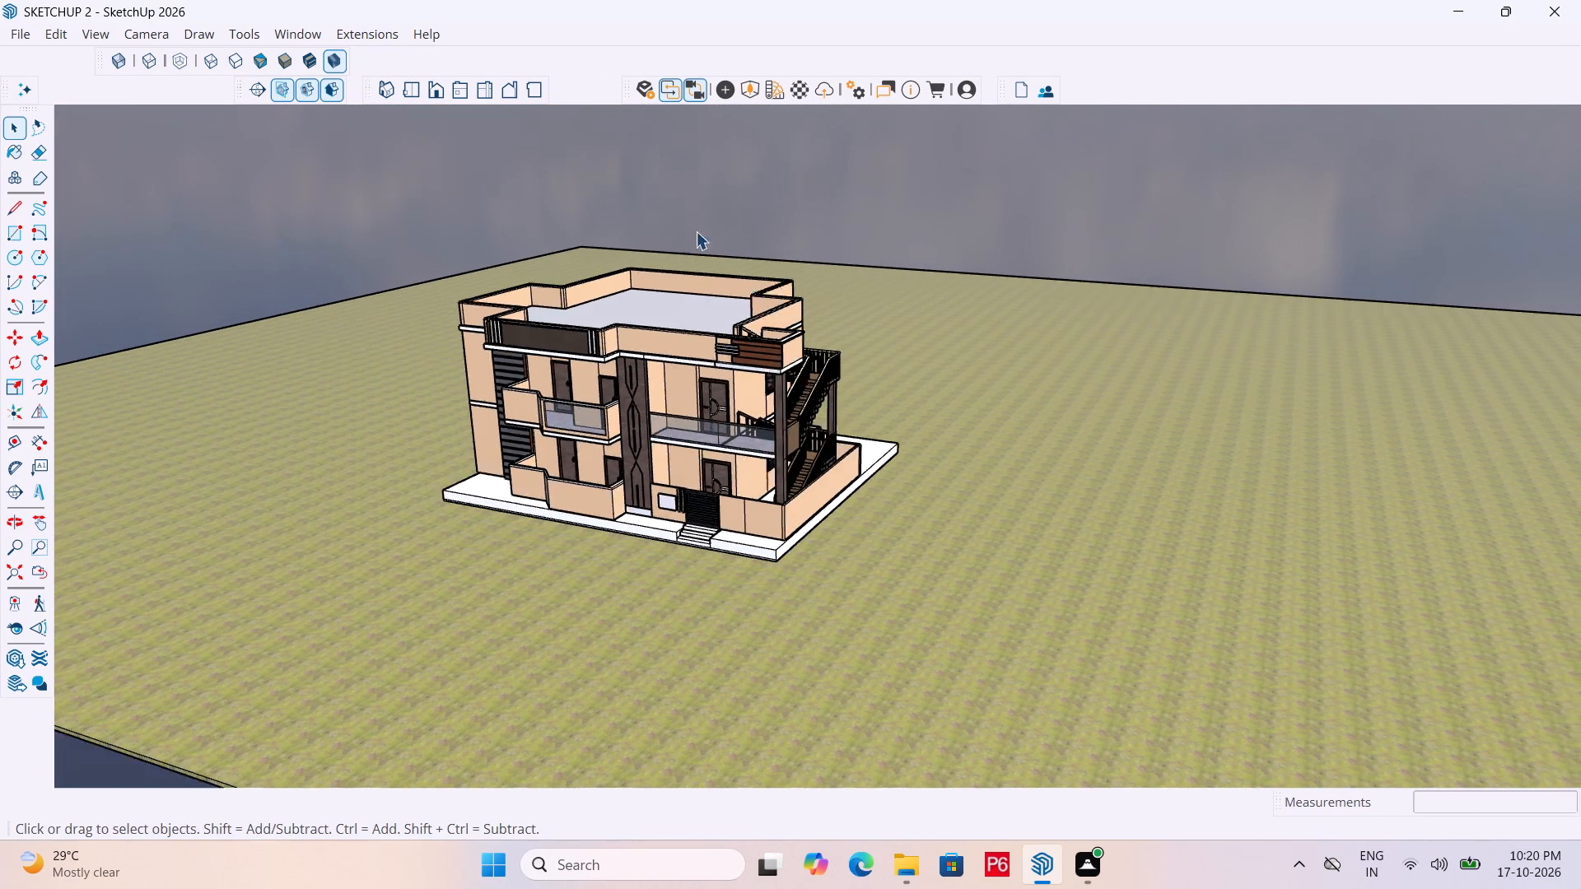
# Examine the roof terrace, parapets and complete front facade from several angles.
pyautogui.scroll(-3, 696, 231)
pyautogui.moveTo(673, 393); pyautogui.dragTo(684, 550, button='middle')
pyautogui.scroll(5, 689, 528)
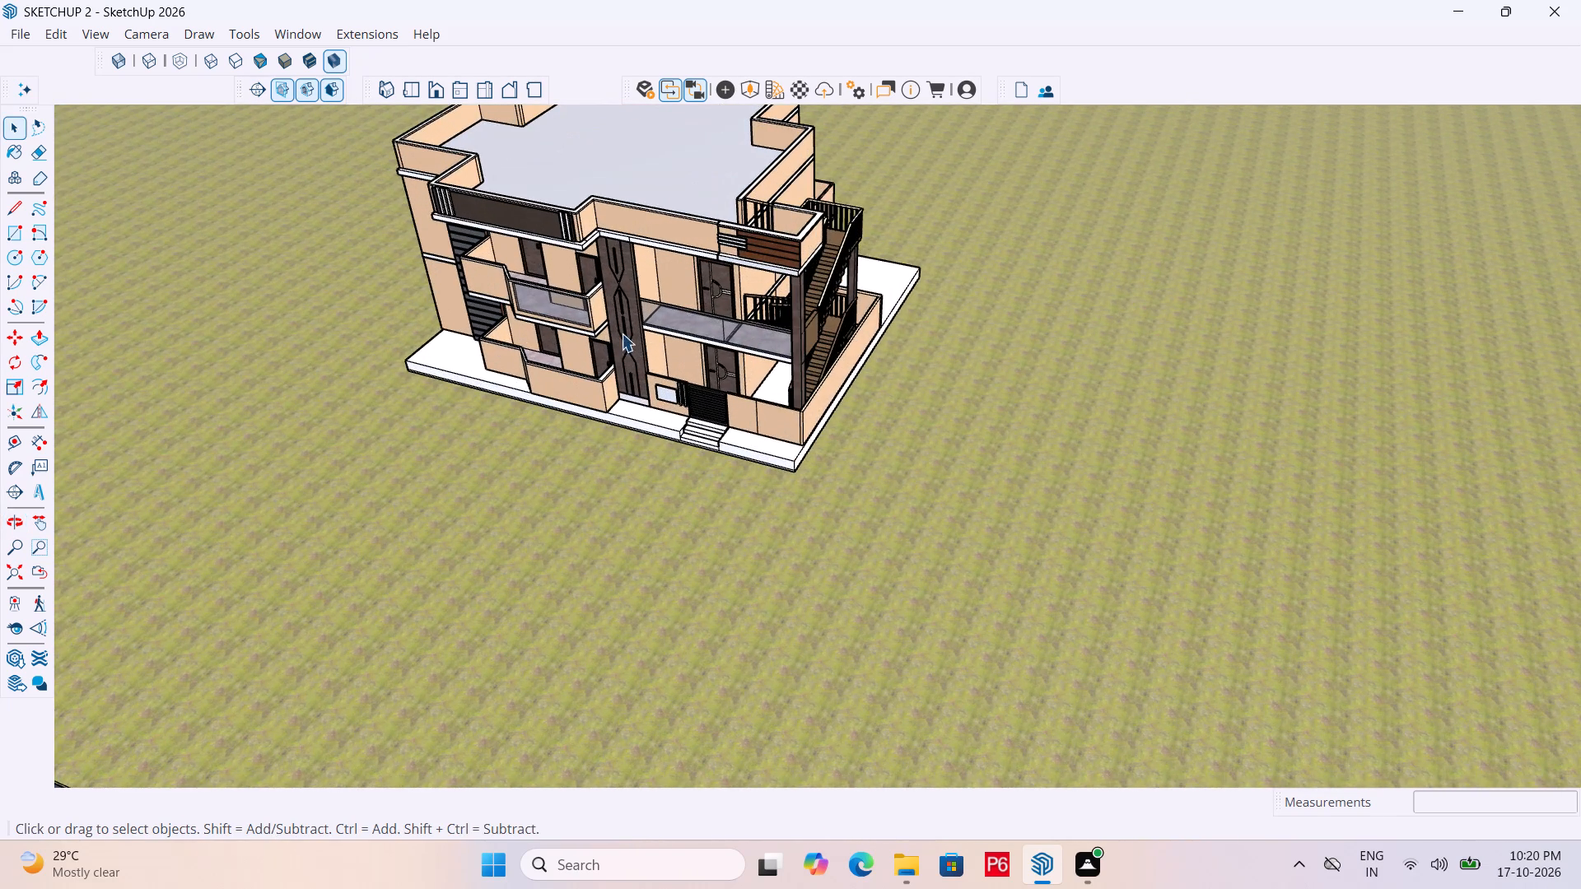
pyautogui.moveTo(665, 323); pyautogui.dragTo(599, 171, button='middle')
pyautogui.middleClick(599, 171)
pyautogui.moveTo(600, 164); pyautogui.dragTo(633, 158, button='middle')
pyautogui.scroll(5, 641, 155)
pyautogui.middleClick(641, 155)
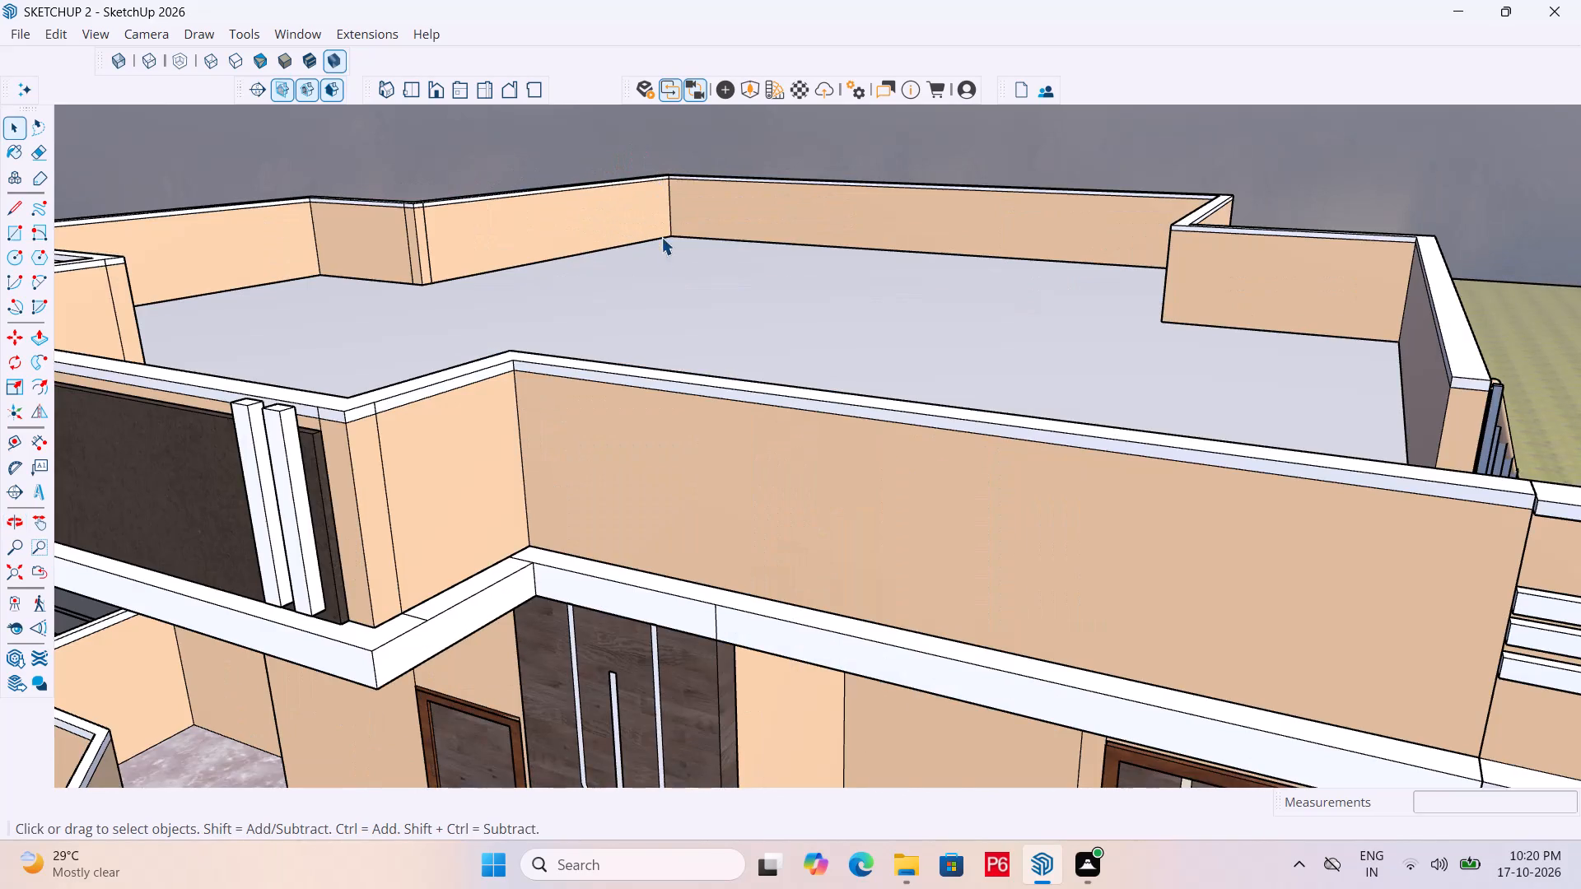
pyautogui.scroll(-6, 691, 209)
pyautogui.moveTo(739, 275); pyautogui.dragTo(895, 217, button='middle')
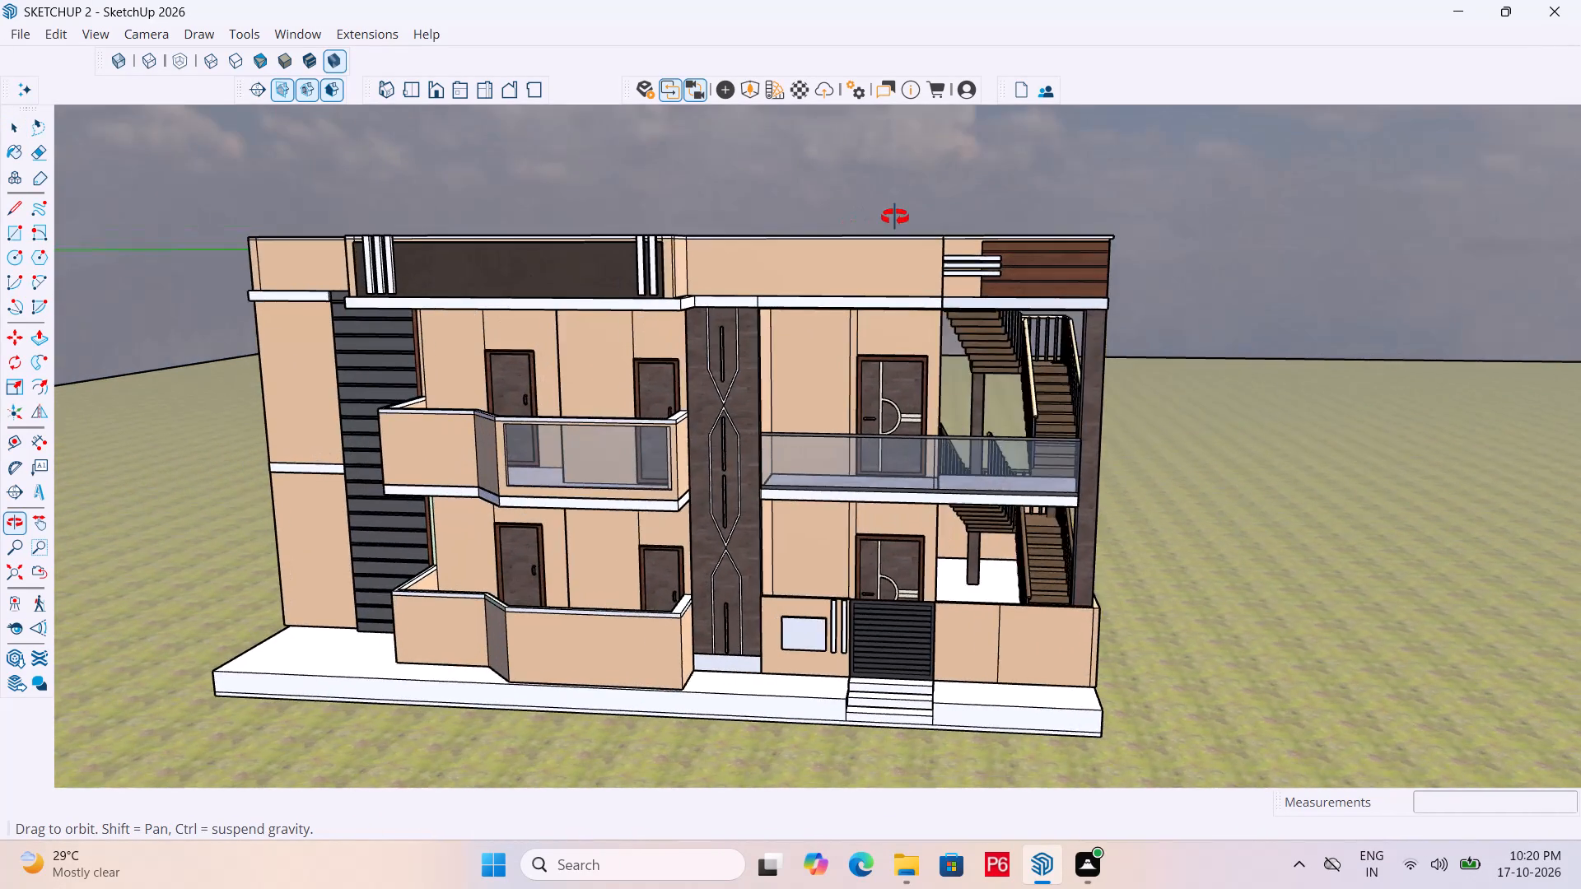
pyautogui.moveTo(895, 217); pyautogui.dragTo(772, 235, button='middle')
pyautogui.scroll(-3, 635, 311)
pyautogui.moveTo(770, 405); pyautogui.dragTo(697, 390, button='middle')
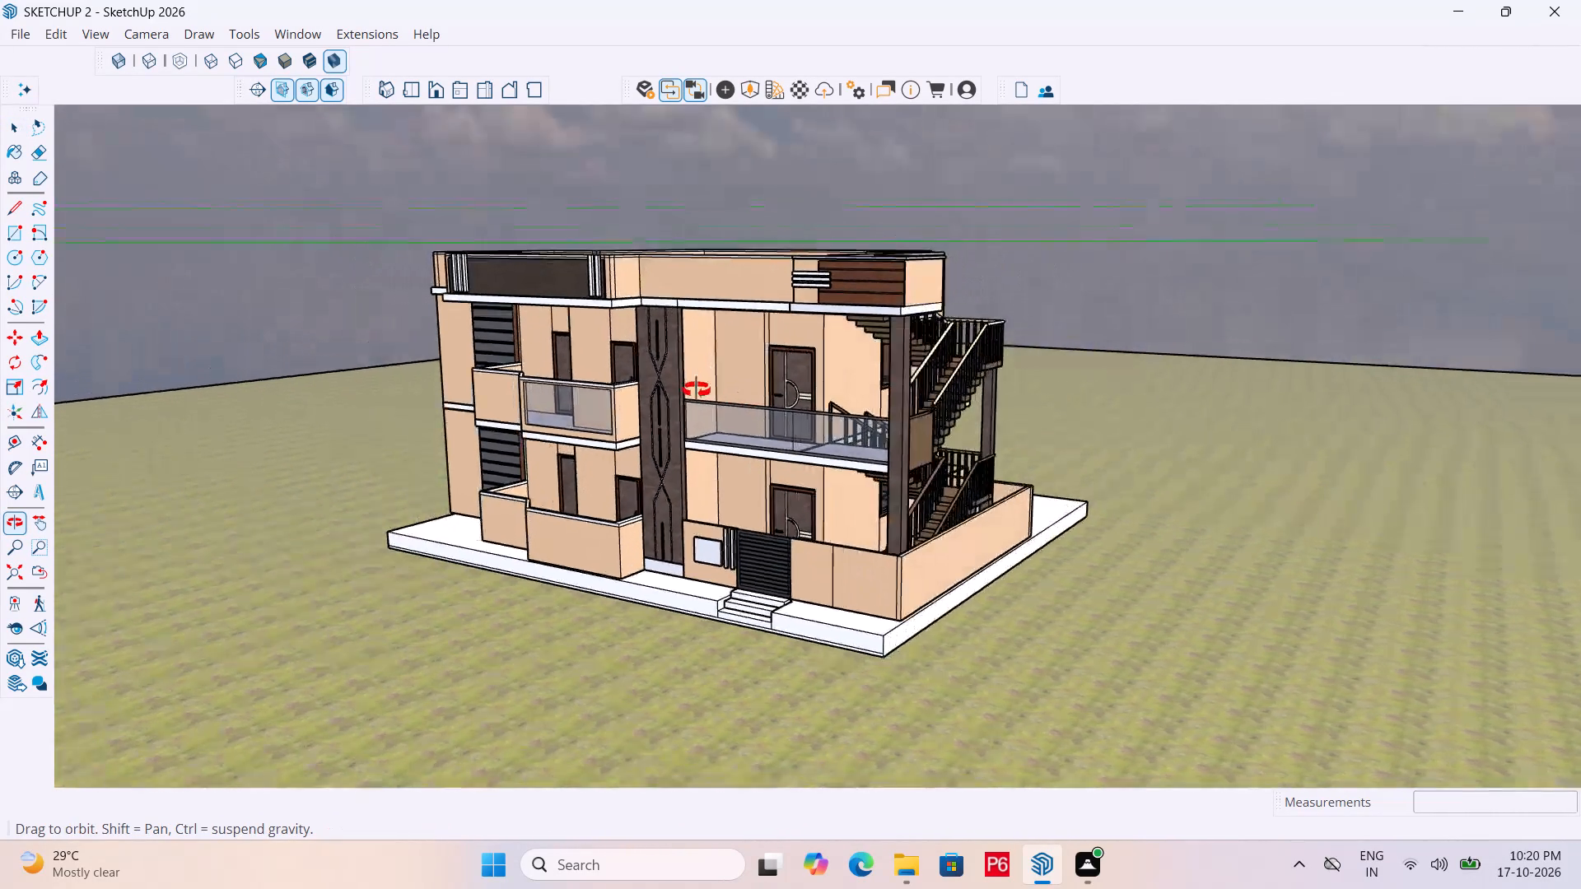
pyautogui.moveTo(697, 390); pyautogui.dragTo(1062, 375, button='middle')
pyautogui.scroll(3, 431, 444)
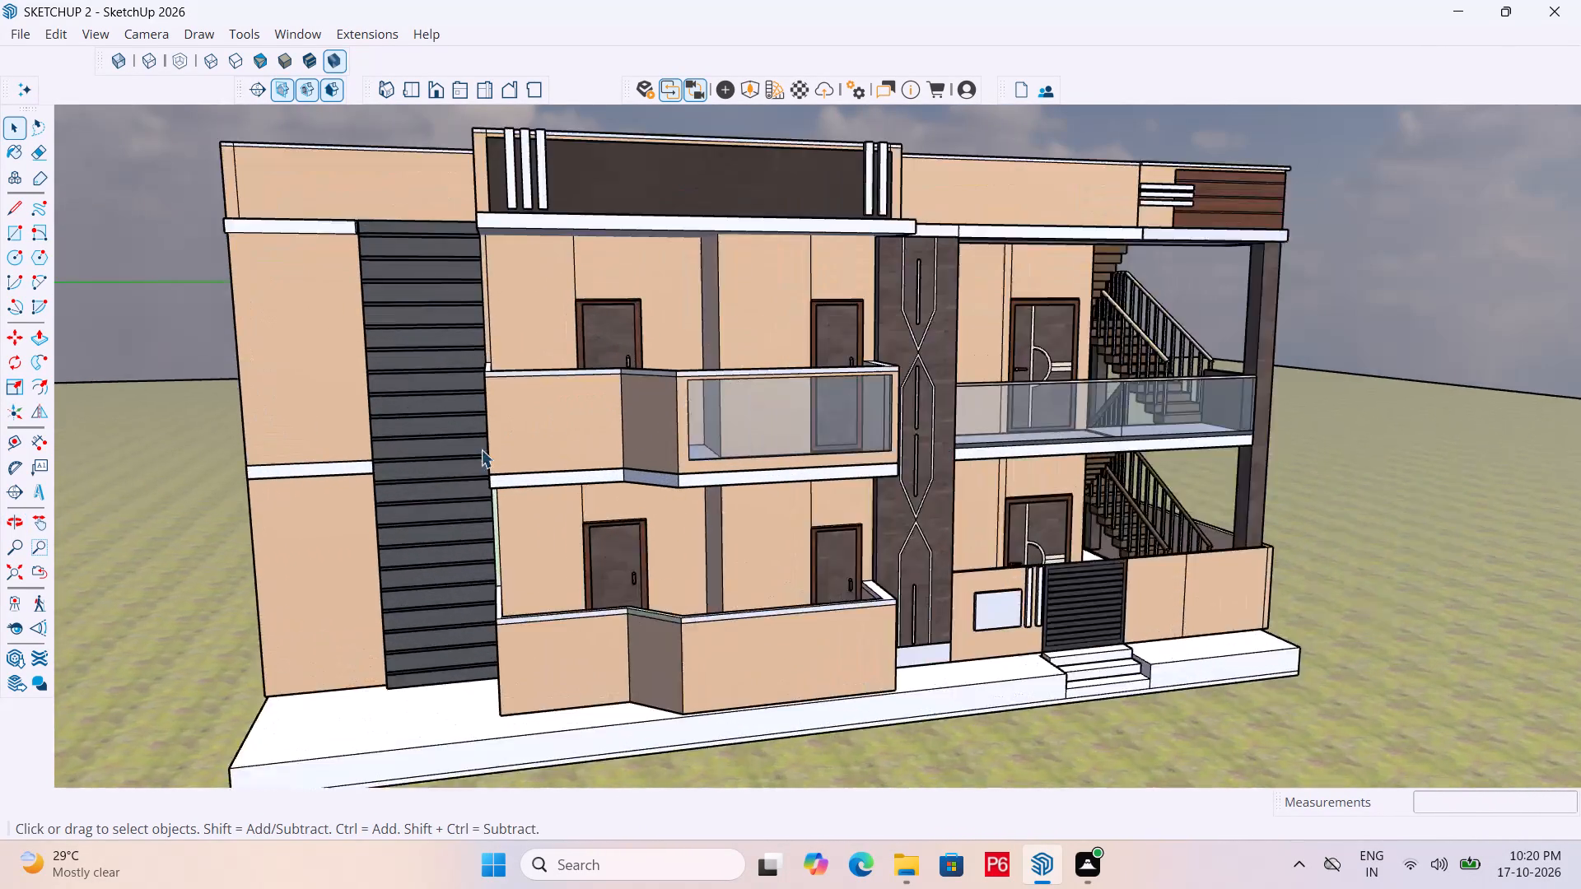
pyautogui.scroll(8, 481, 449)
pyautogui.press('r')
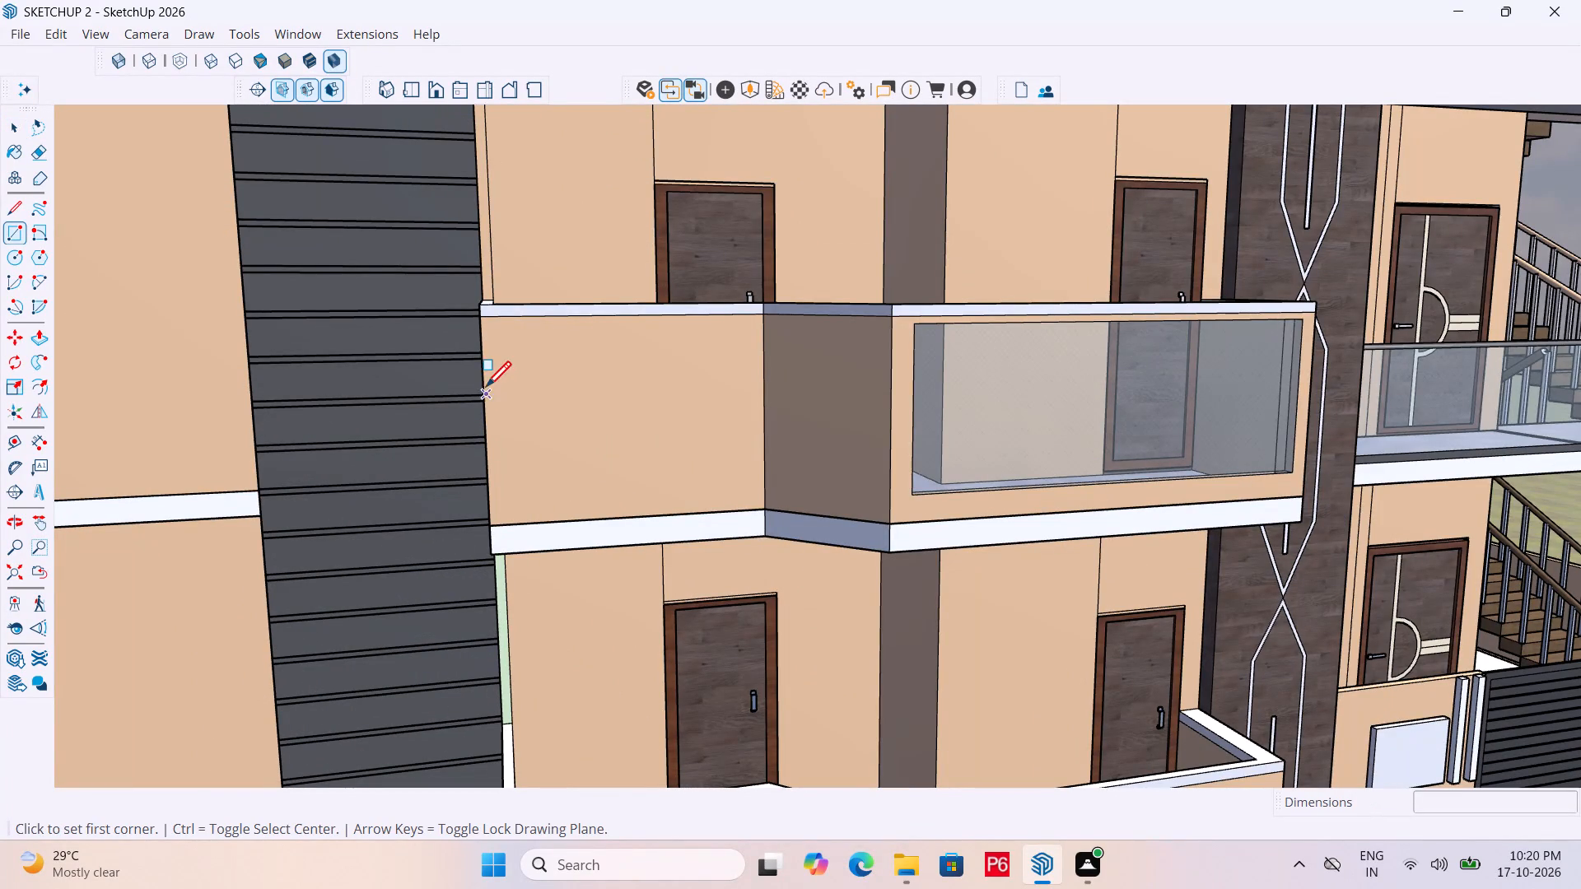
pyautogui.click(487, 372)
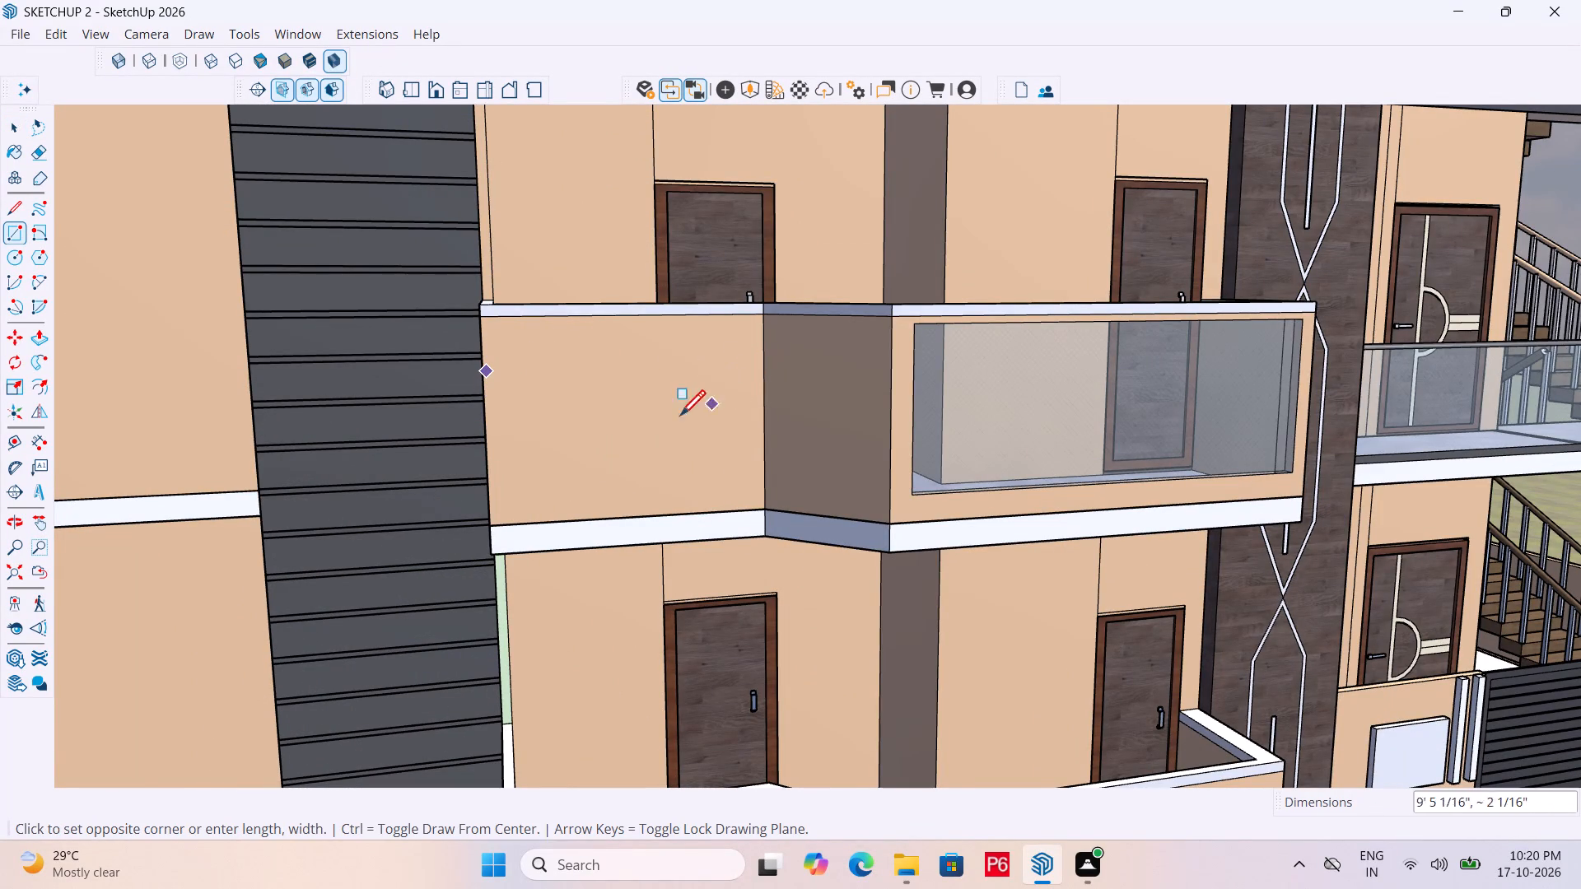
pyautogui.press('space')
# Draw a horizontal rectangular strip about 4" high on the upper part of the upper-floor balcony's solid front wall, starting at its outer edge.
pyautogui.moveTo(482, 423); pyautogui.dragTo(560, 447, button='middle')
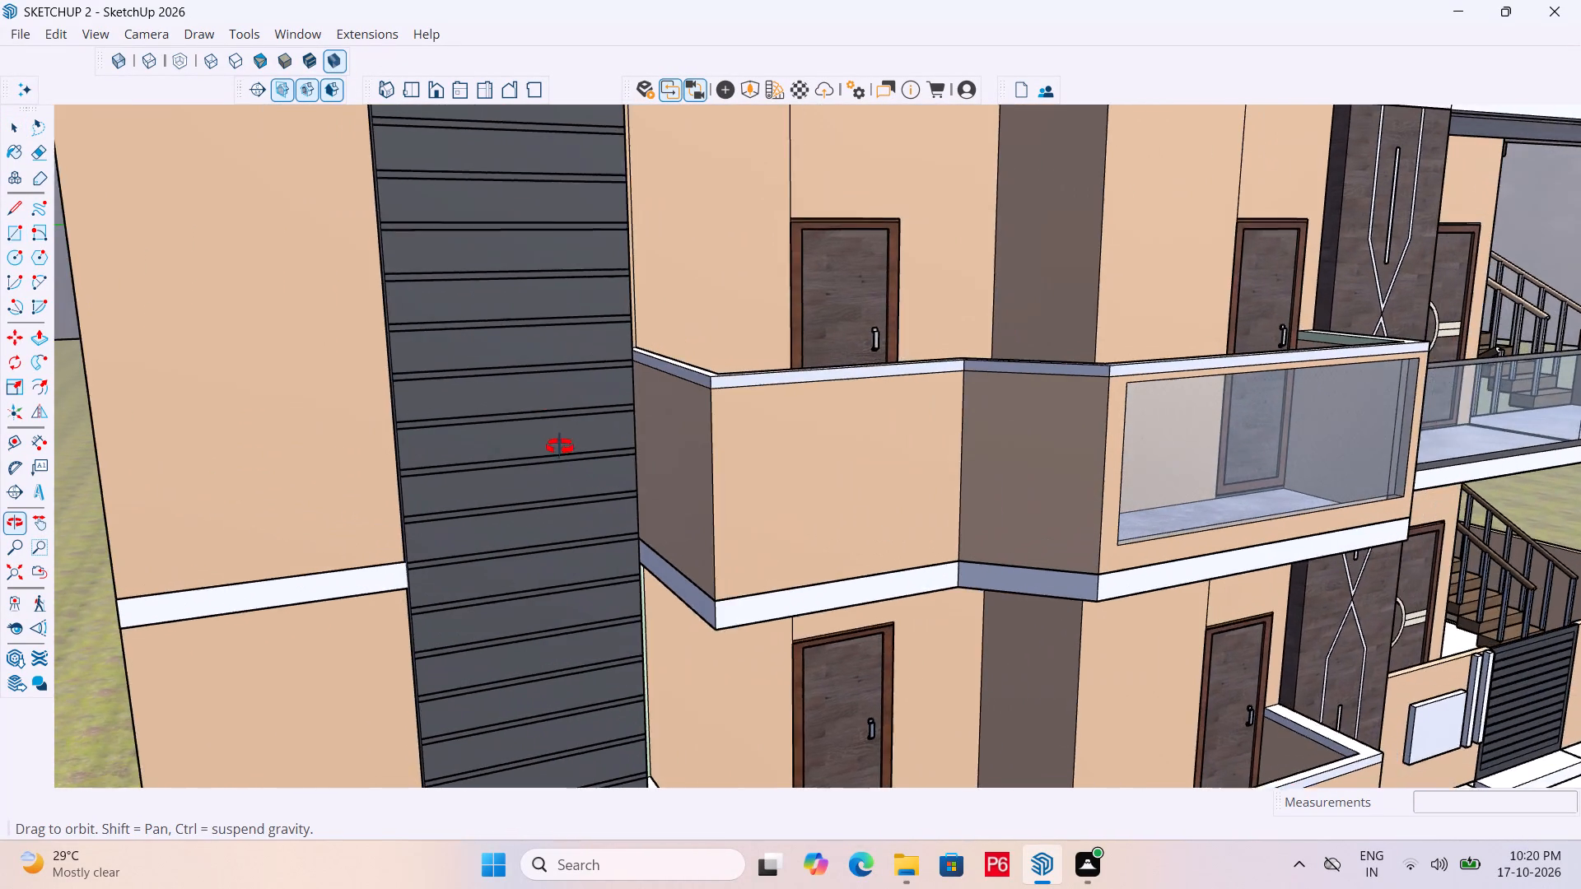
pyautogui.moveTo(560, 447); pyautogui.dragTo(559, 447, button='middle')
pyautogui.scroll(4, 705, 462)
pyautogui.moveTo(705, 463); pyautogui.dragTo(660, 604, button='middle')
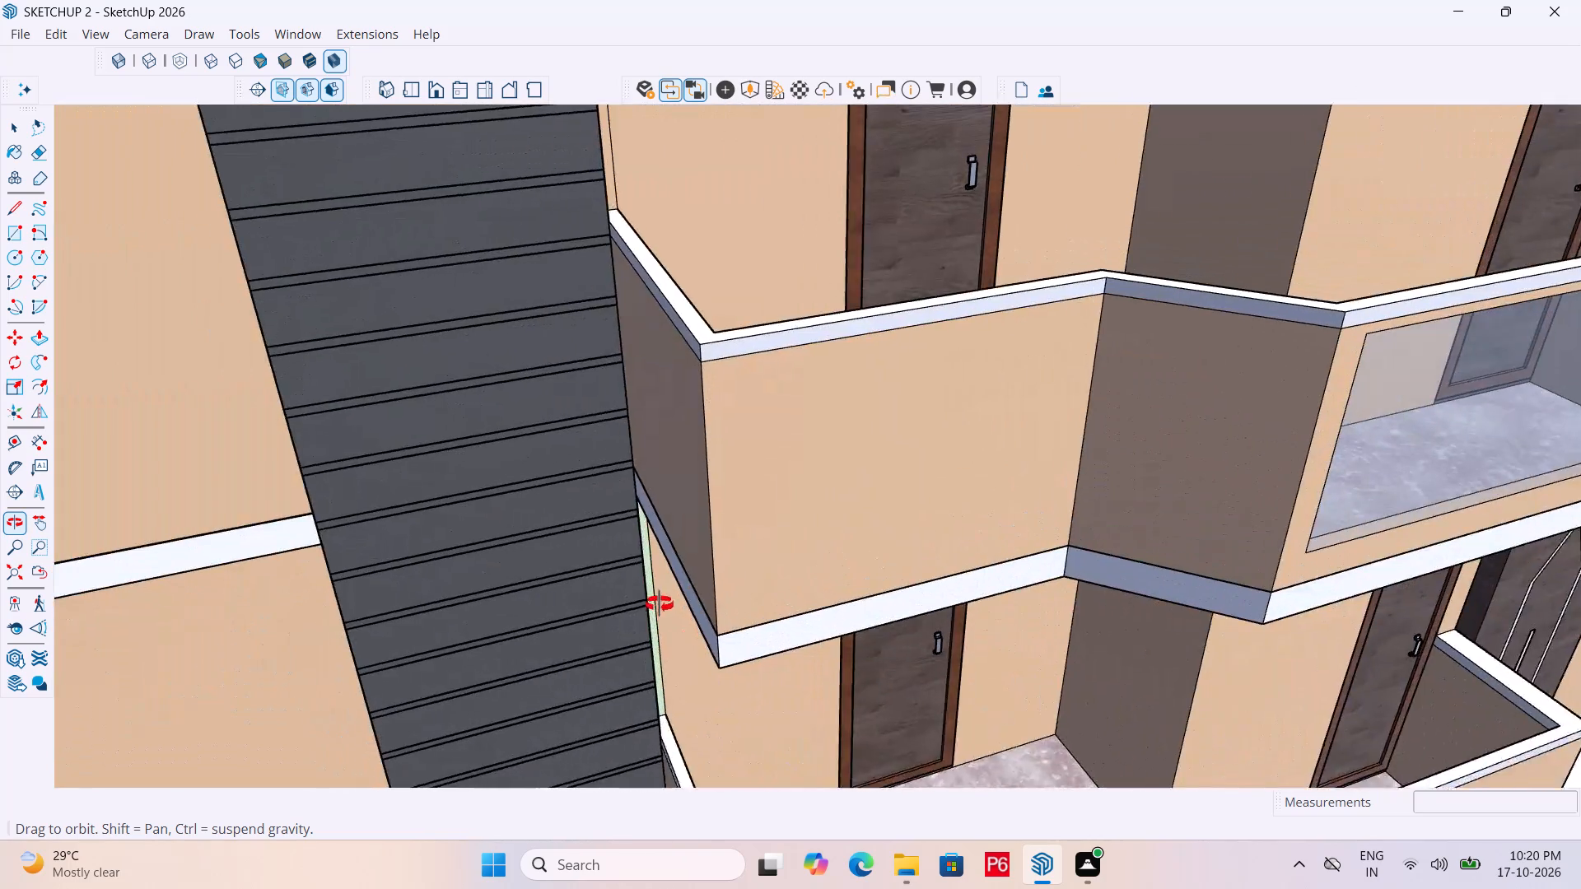
pyautogui.moveTo(660, 604); pyautogui.dragTo(629, 556, button='middle')
pyautogui.scroll(3, 629, 539)
pyautogui.moveTo(622, 533); pyautogui.dragTo(586, 552, button='middle')
pyautogui.scroll(-4, 594, 570)
pyautogui.scroll(-1, 632, 496)
pyautogui.moveTo(628, 481); pyautogui.dragTo(679, 442, button='middle')
pyautogui.press('r')
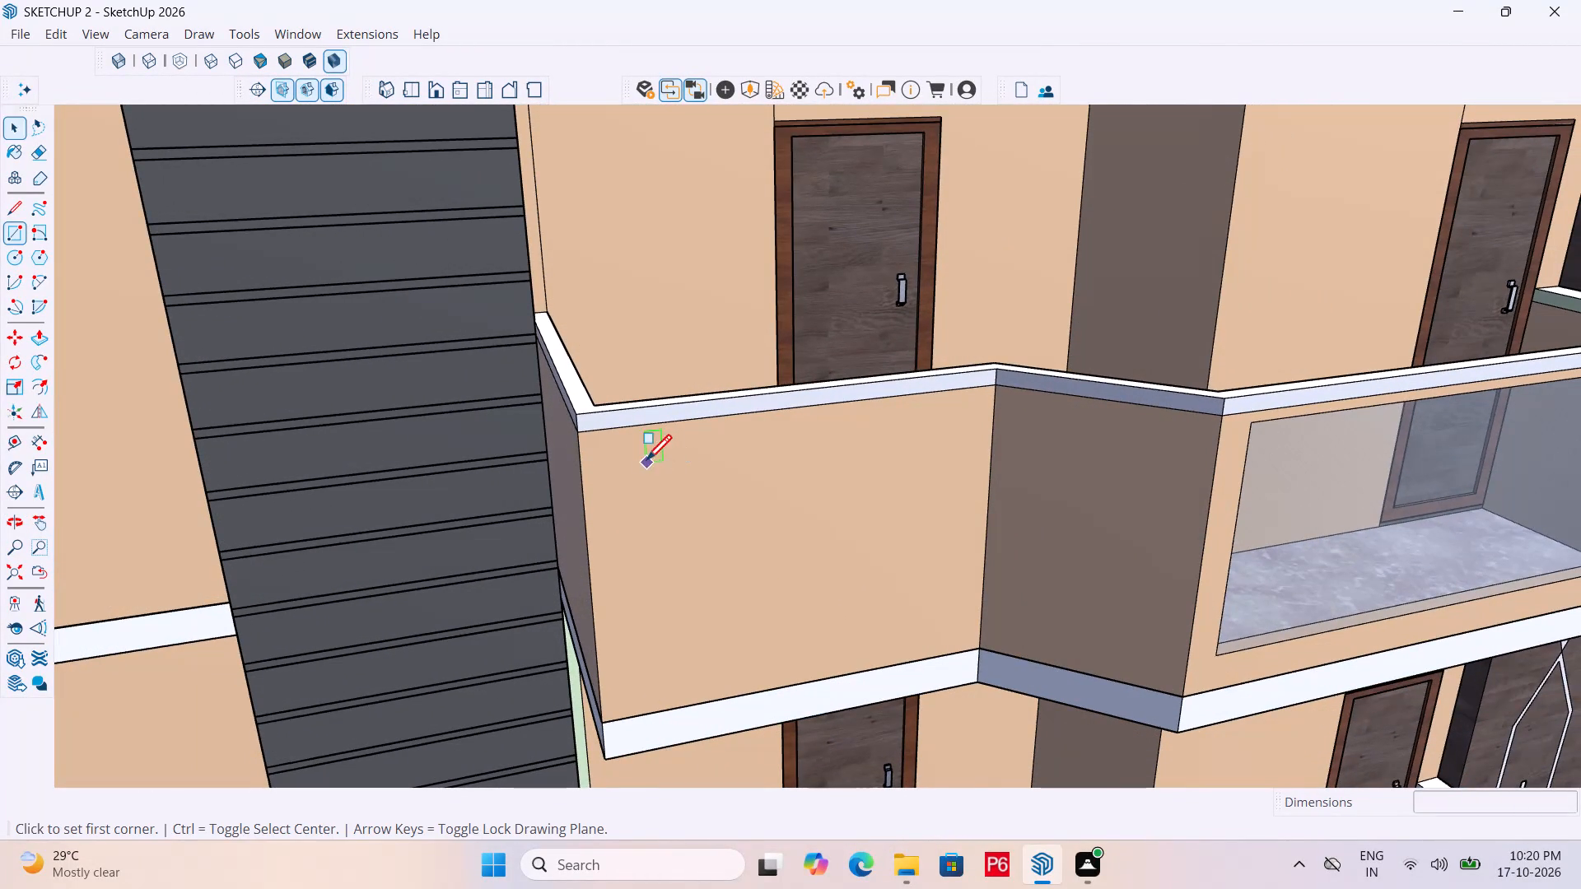
pyautogui.click(583, 490)
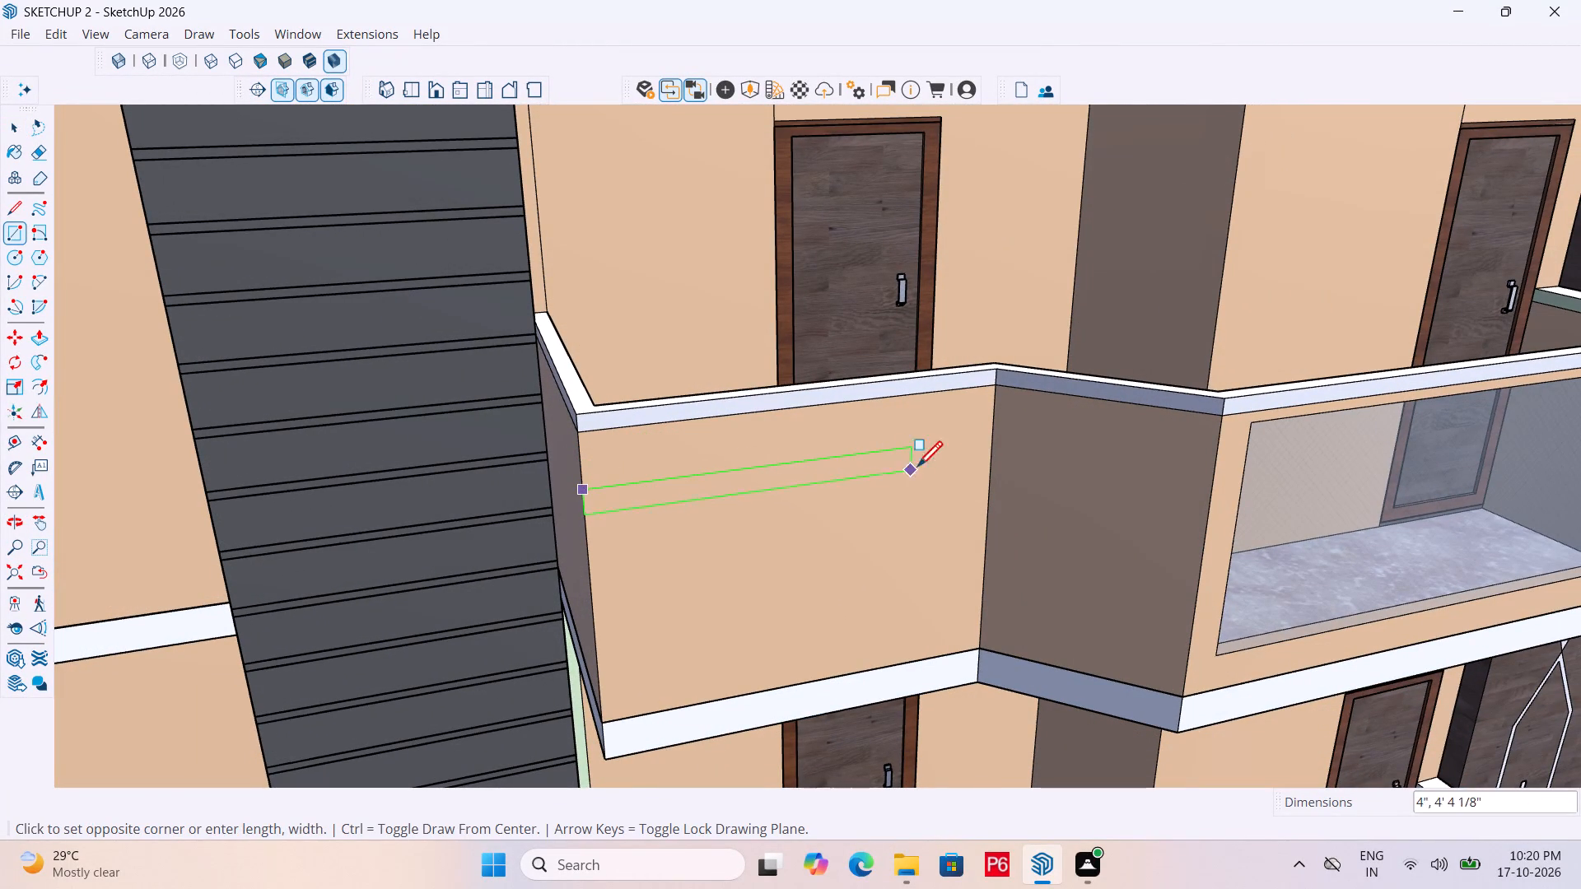
pyautogui.click(942, 468)
pyautogui.press('space')
# Complete the strip rectangle on the upper-floor balcony's solid front wall and make its face and edges a group.
pyautogui.click(874, 463)
pyautogui.doubleClick(874, 463)
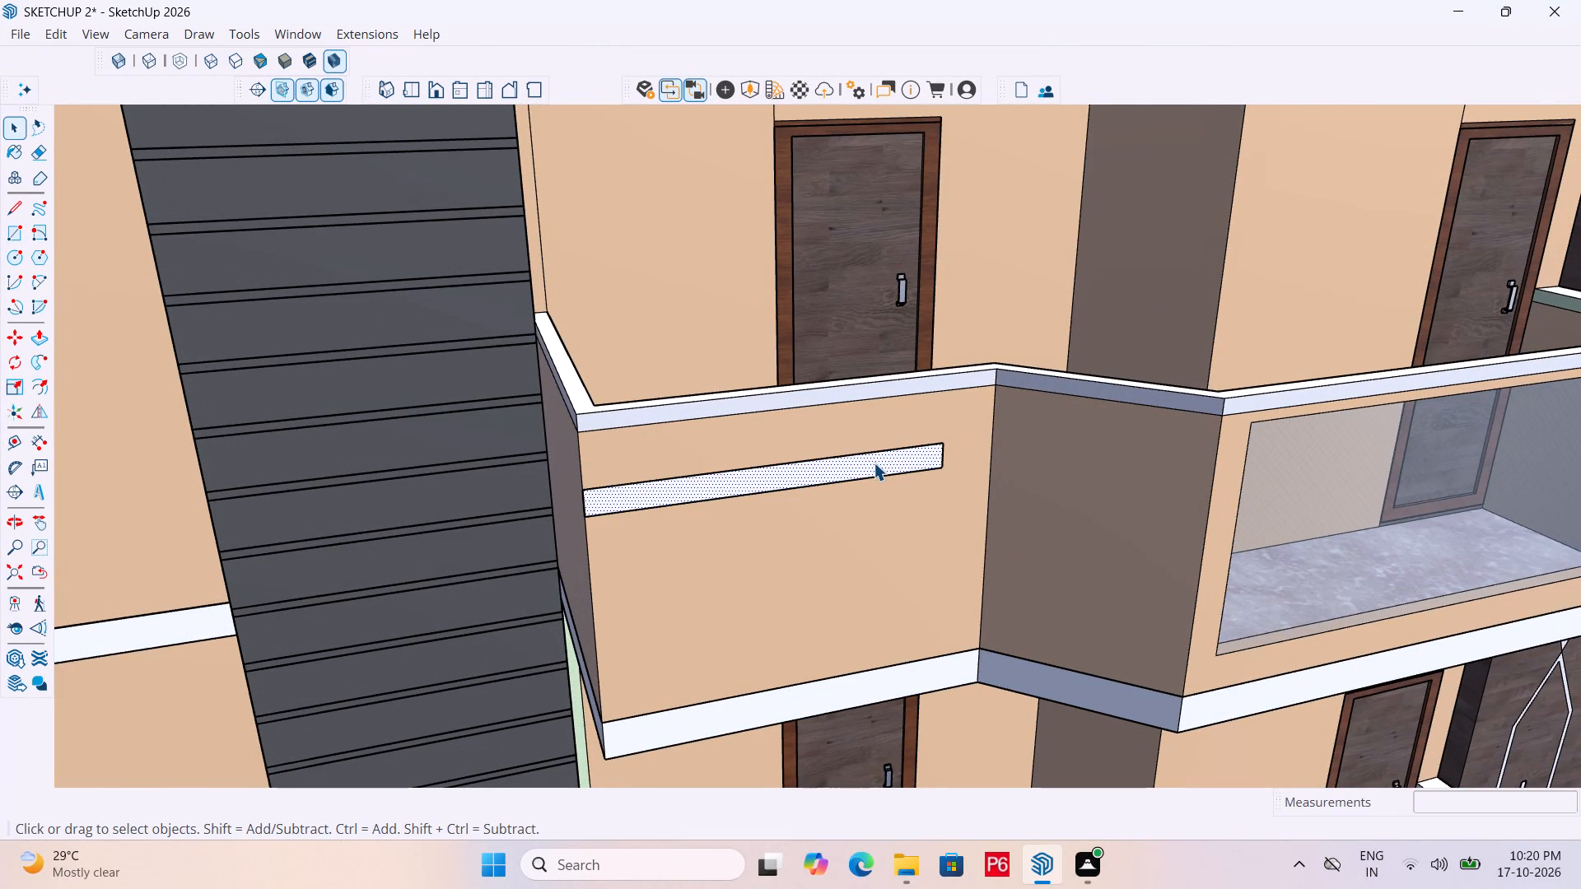
pyautogui.rightClick(874, 463)
pyautogui.click(972, 658)
pyautogui.press('space')
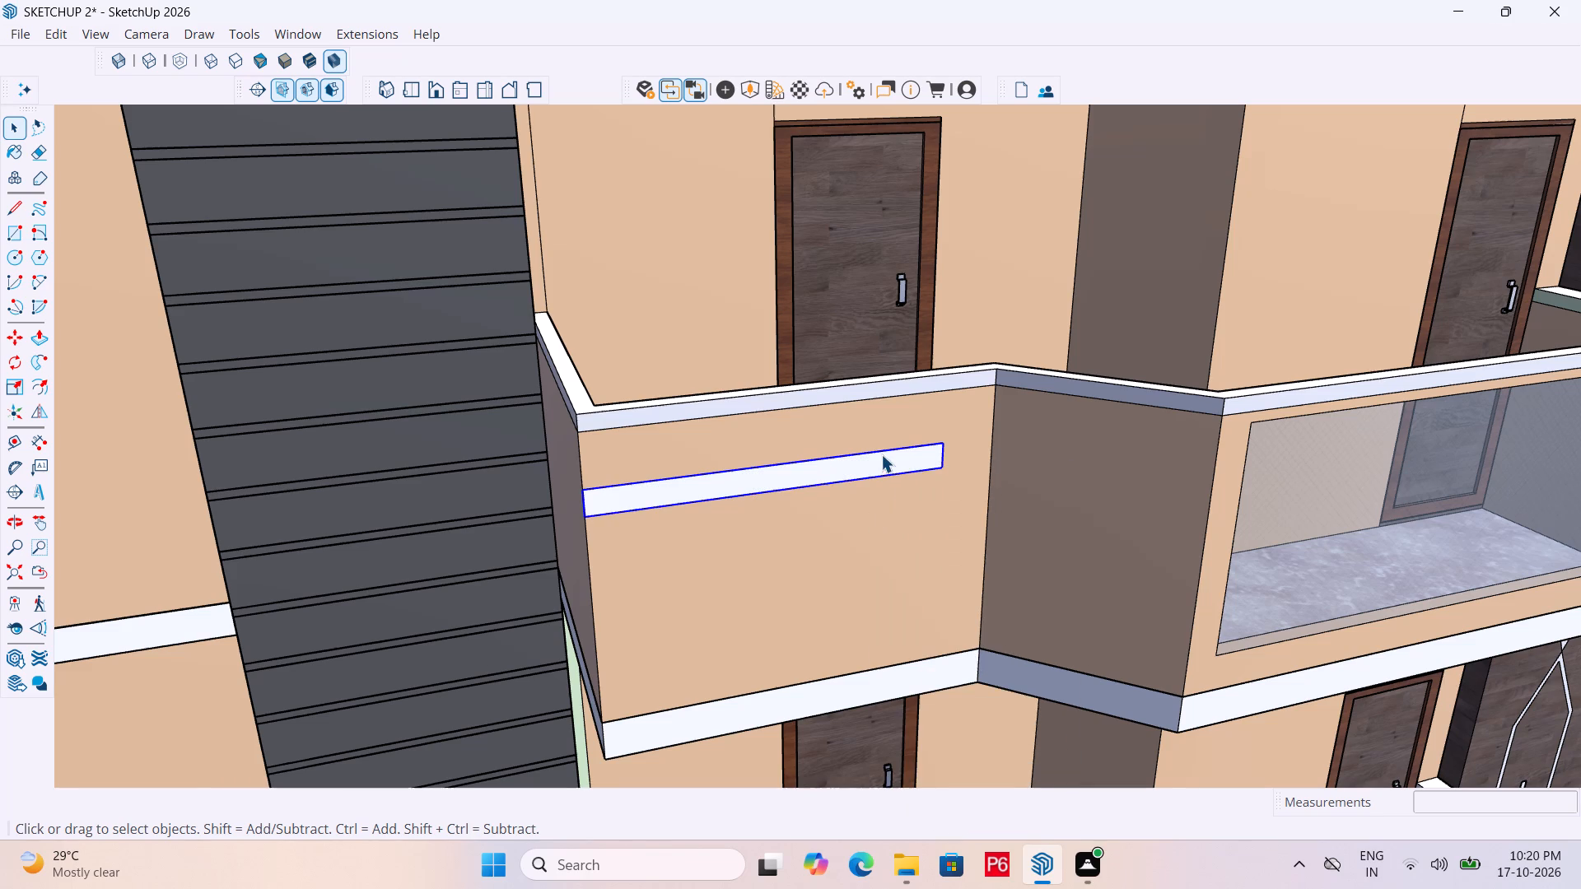
# Extrude the grouped strip 2" outward from the balcony wall and leave the group.
pyautogui.doubleClick(882, 461)
pyautogui.click(884, 463)
pyautogui.press('p')
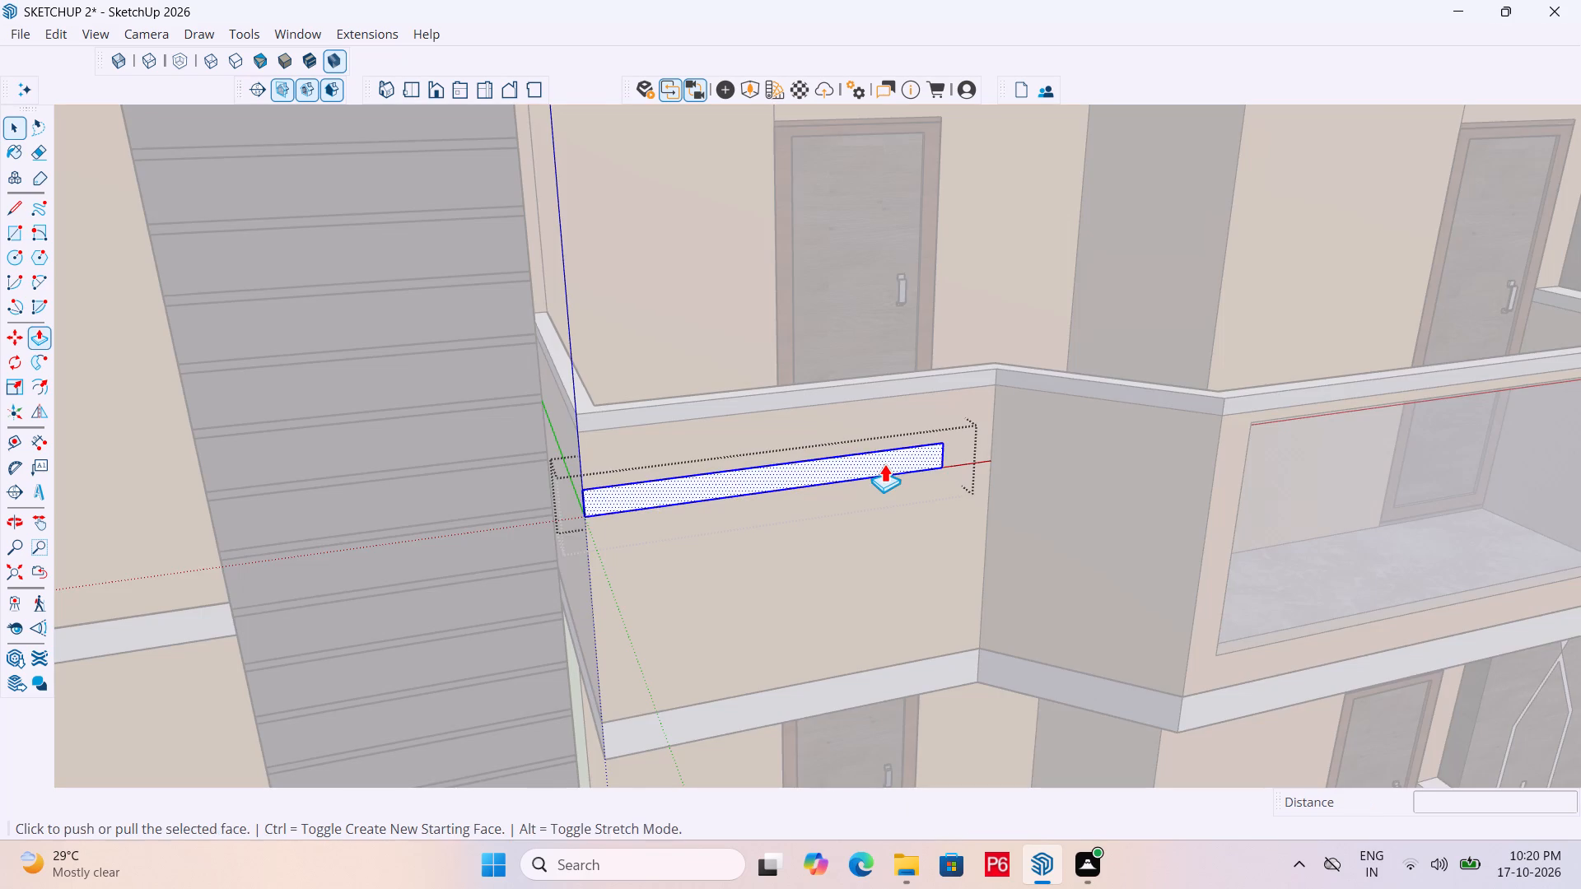
pyautogui.click(884, 463)
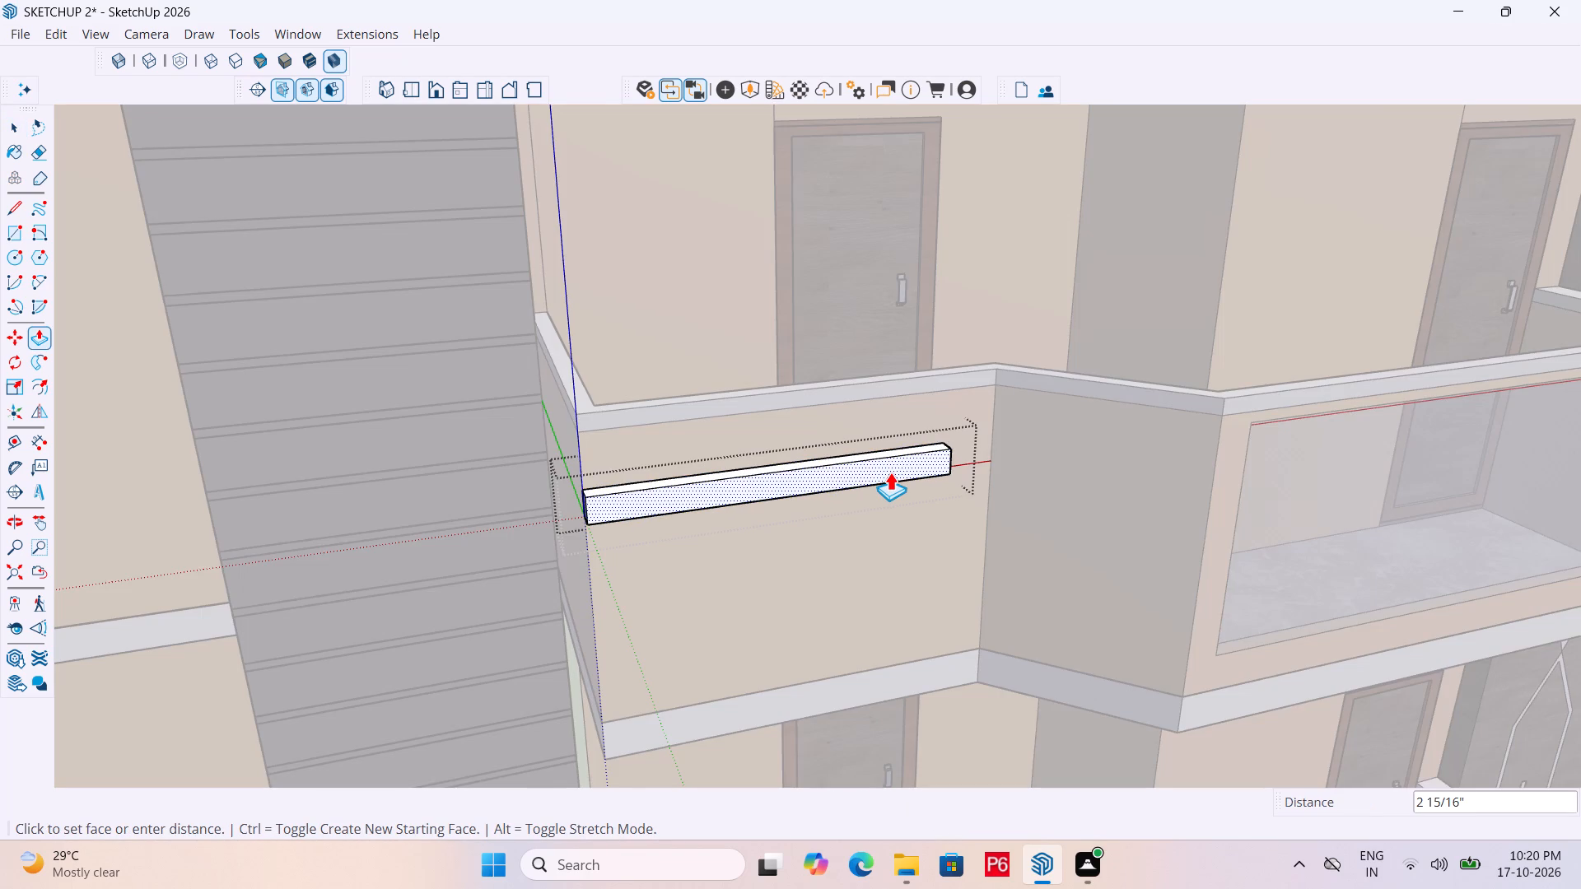
pyautogui.write('2"')
pyautogui.press('Return')
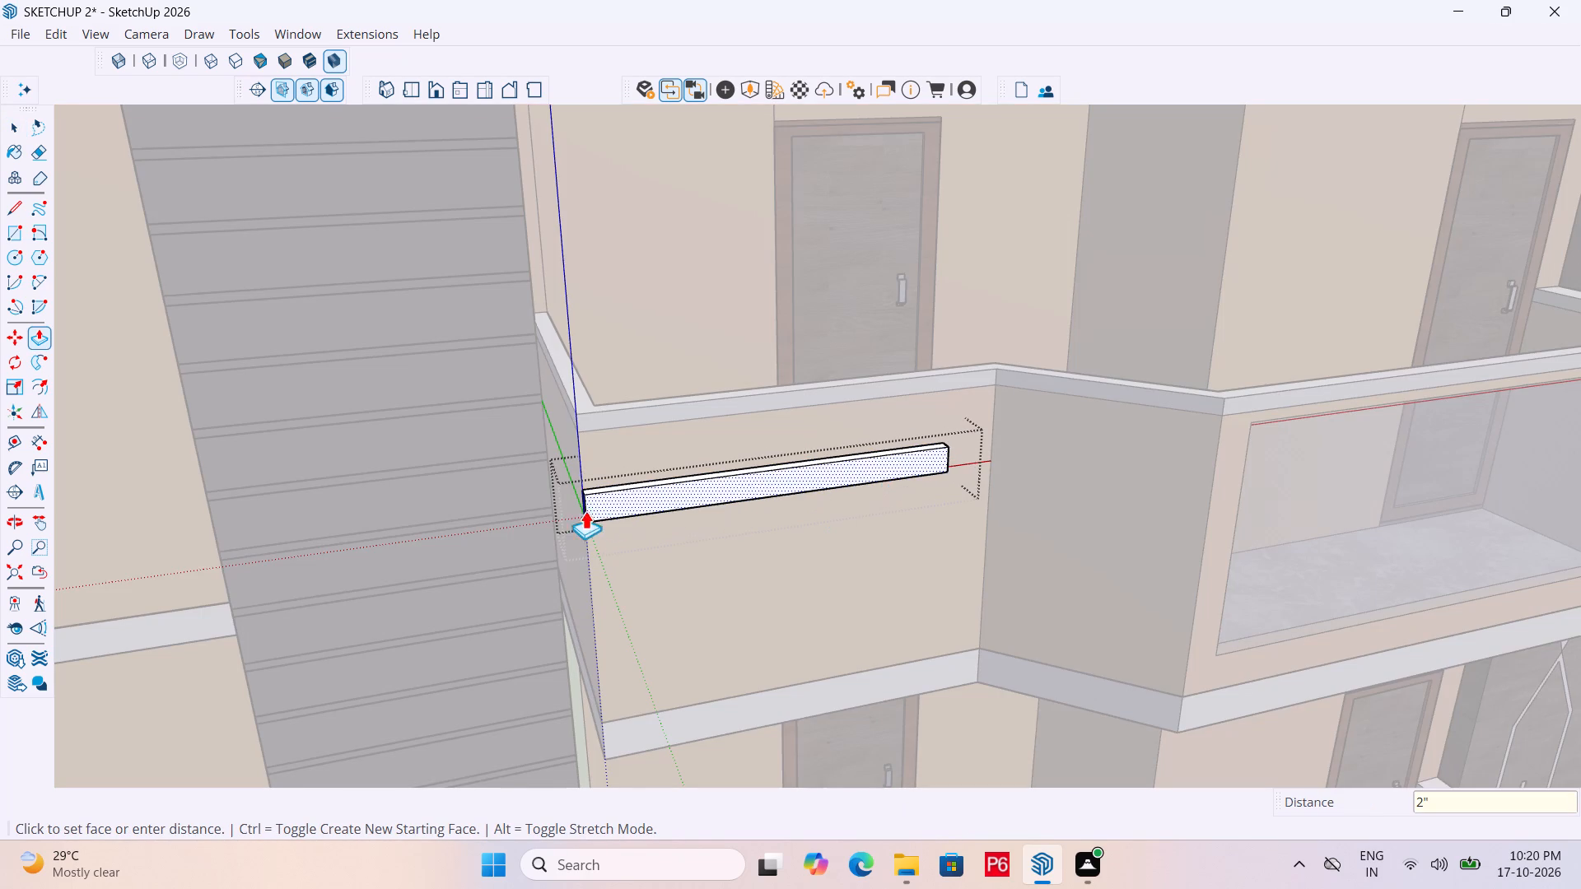
pyautogui.press('space')
pyautogui.scroll(-14, 624, 462)
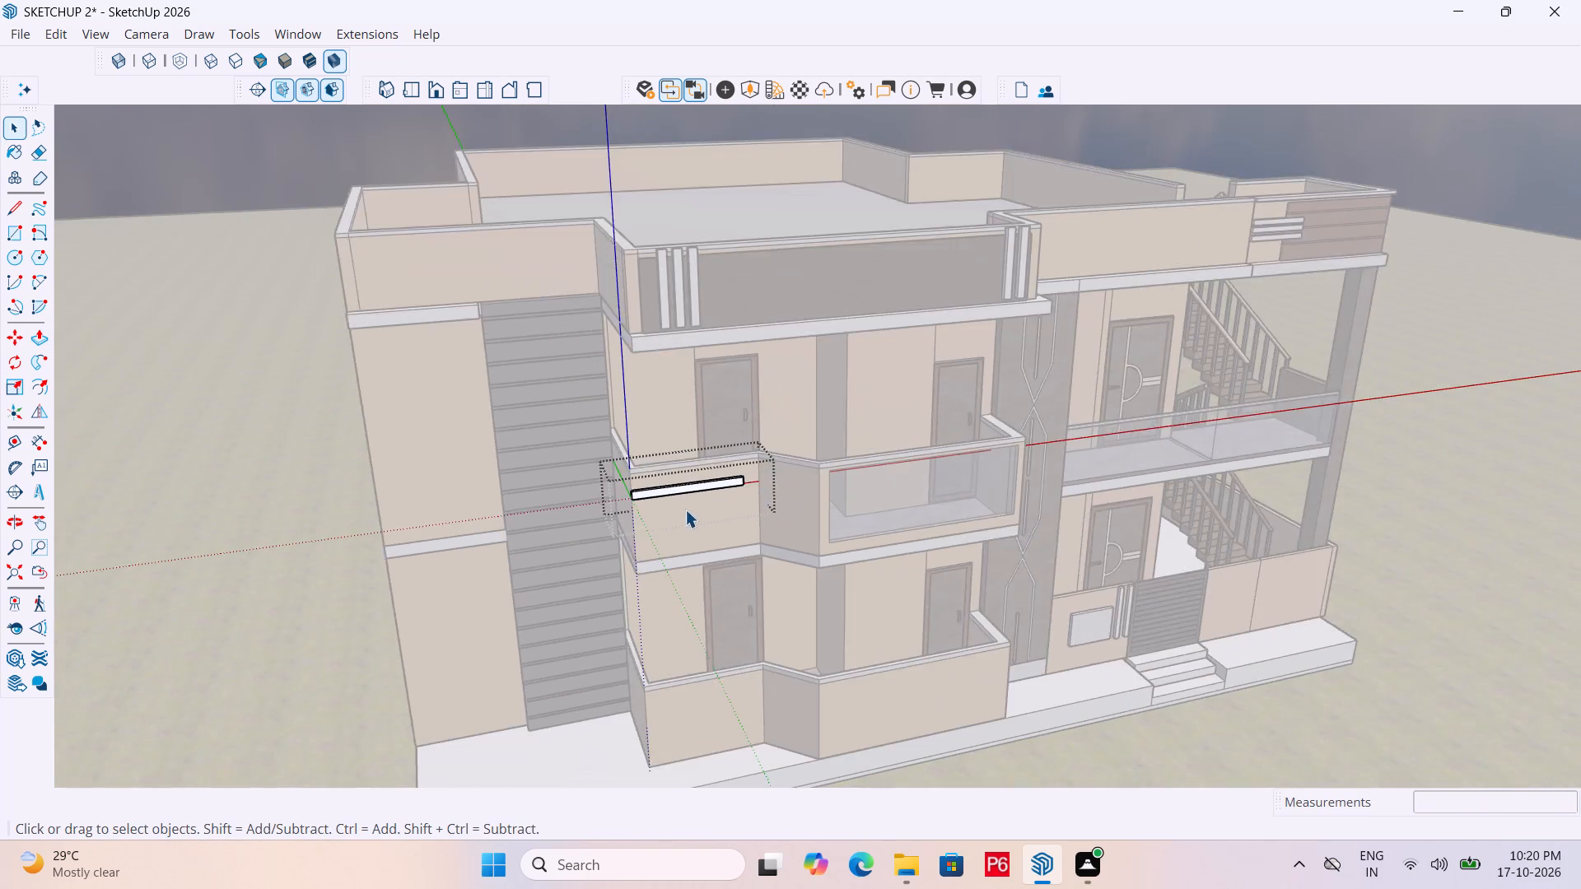
pyautogui.scroll(-3, 685, 510)
pyautogui.click(419, 183)
# Copy the extruded strip straight down the balcony's front wall, 9" below the original.
pyautogui.scroll(5, 640, 468)
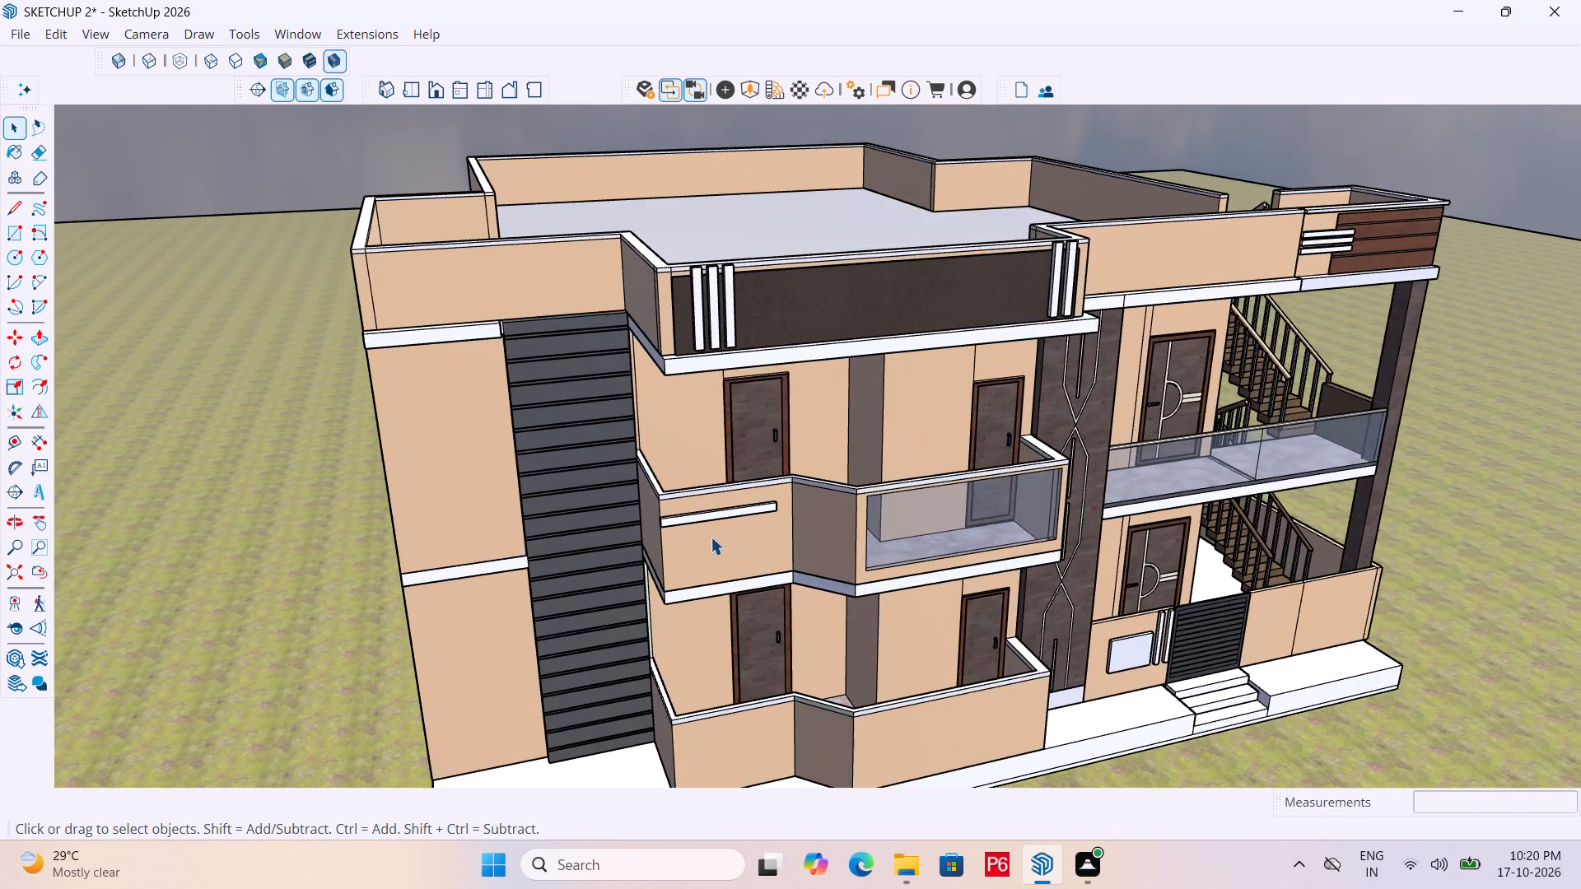
pyautogui.scroll(10, 711, 537)
pyautogui.click(622, 502)
pyautogui.moveTo(534, 559); pyautogui.dragTo(678, 584, button='middle')
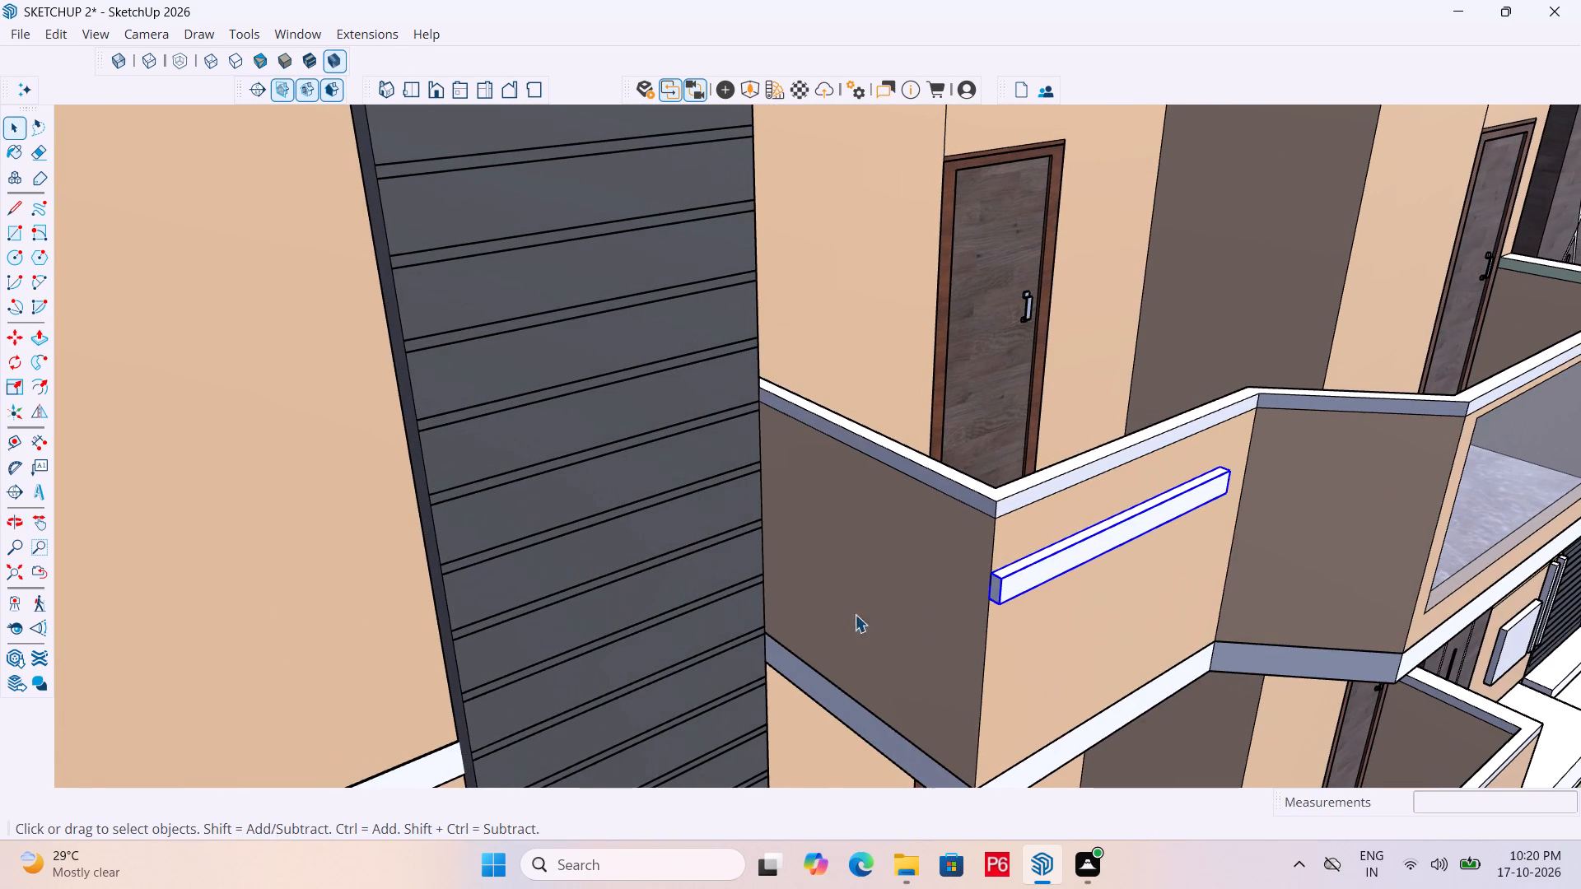
pyautogui.press('m')
pyautogui.scroll(4, 1031, 615)
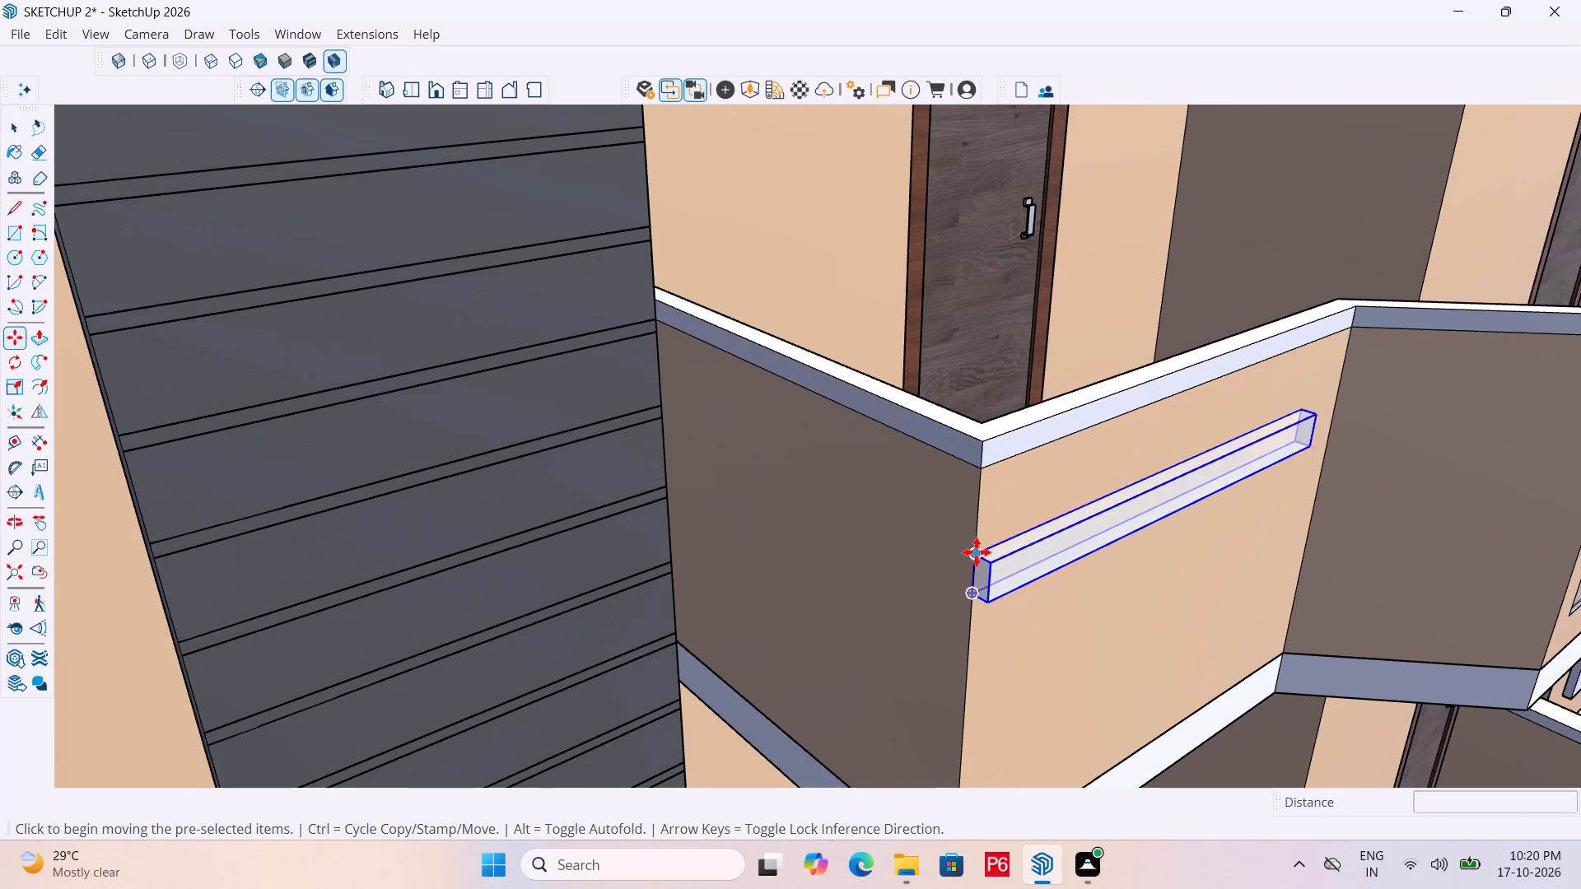
pyautogui.click(977, 552)
pyautogui.click(972, 637)
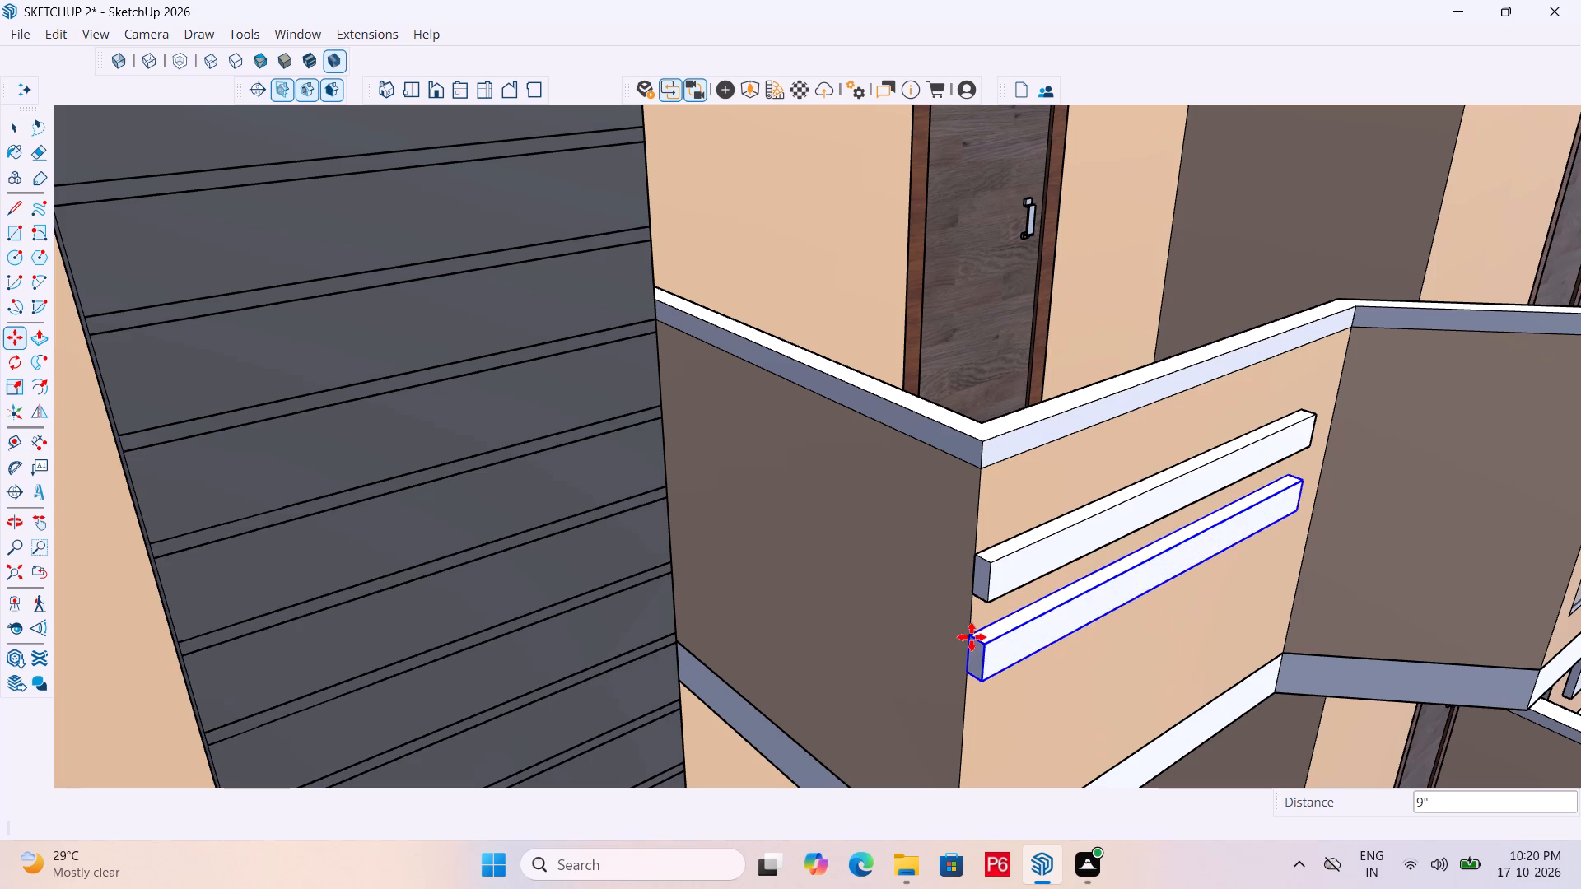
pyautogui.click(972, 636)
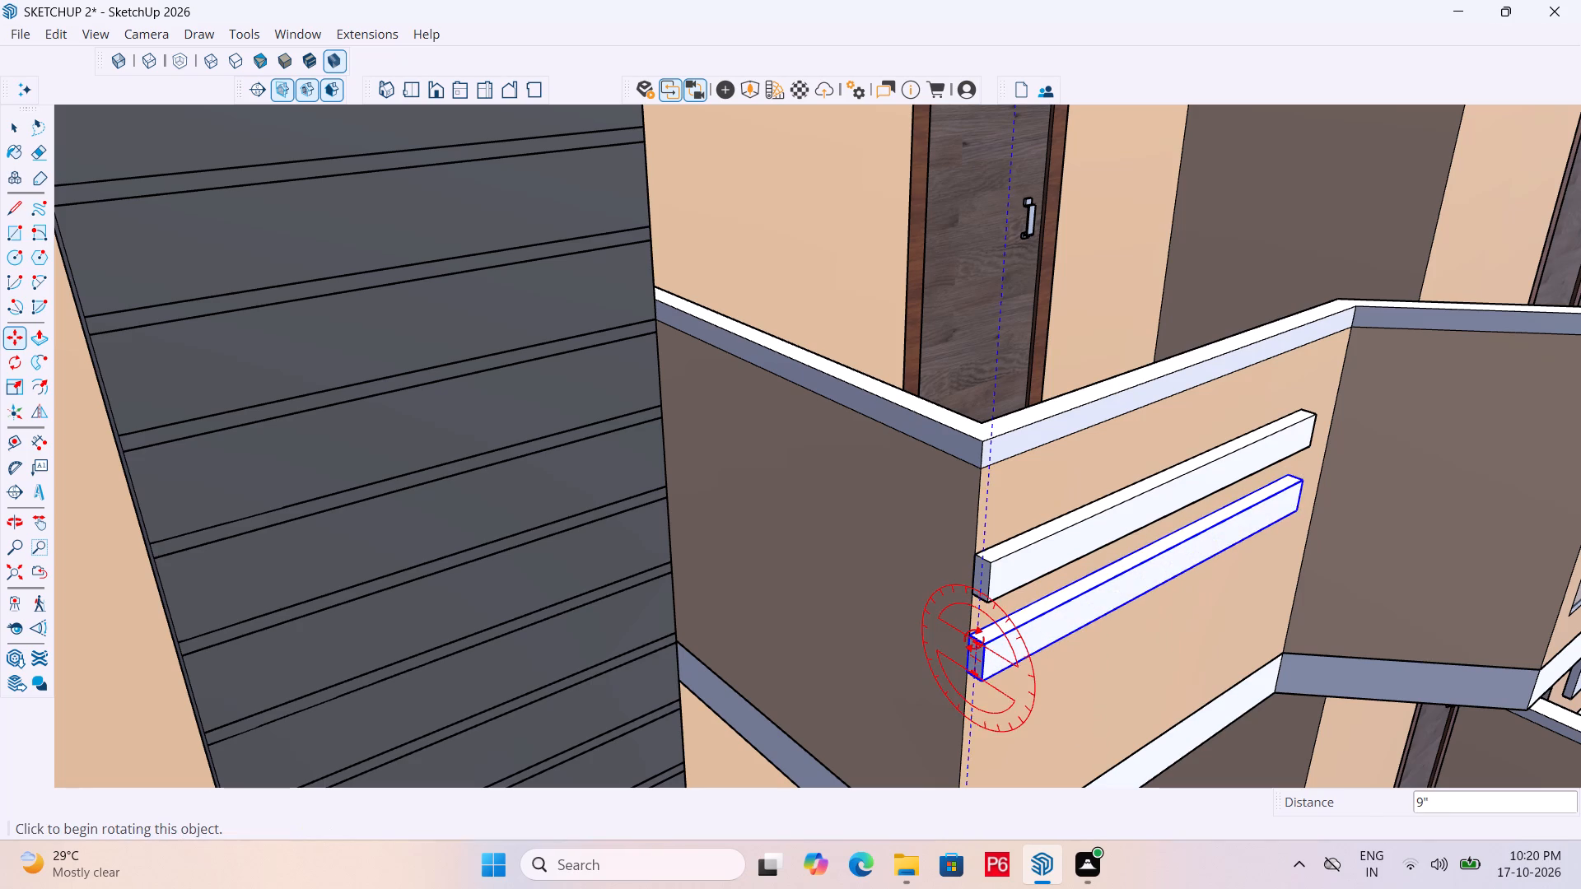
pyautogui.press('space')
# Copy the lower strip straight down once more to make a third strip with similar spacing.
pyautogui.press('m')
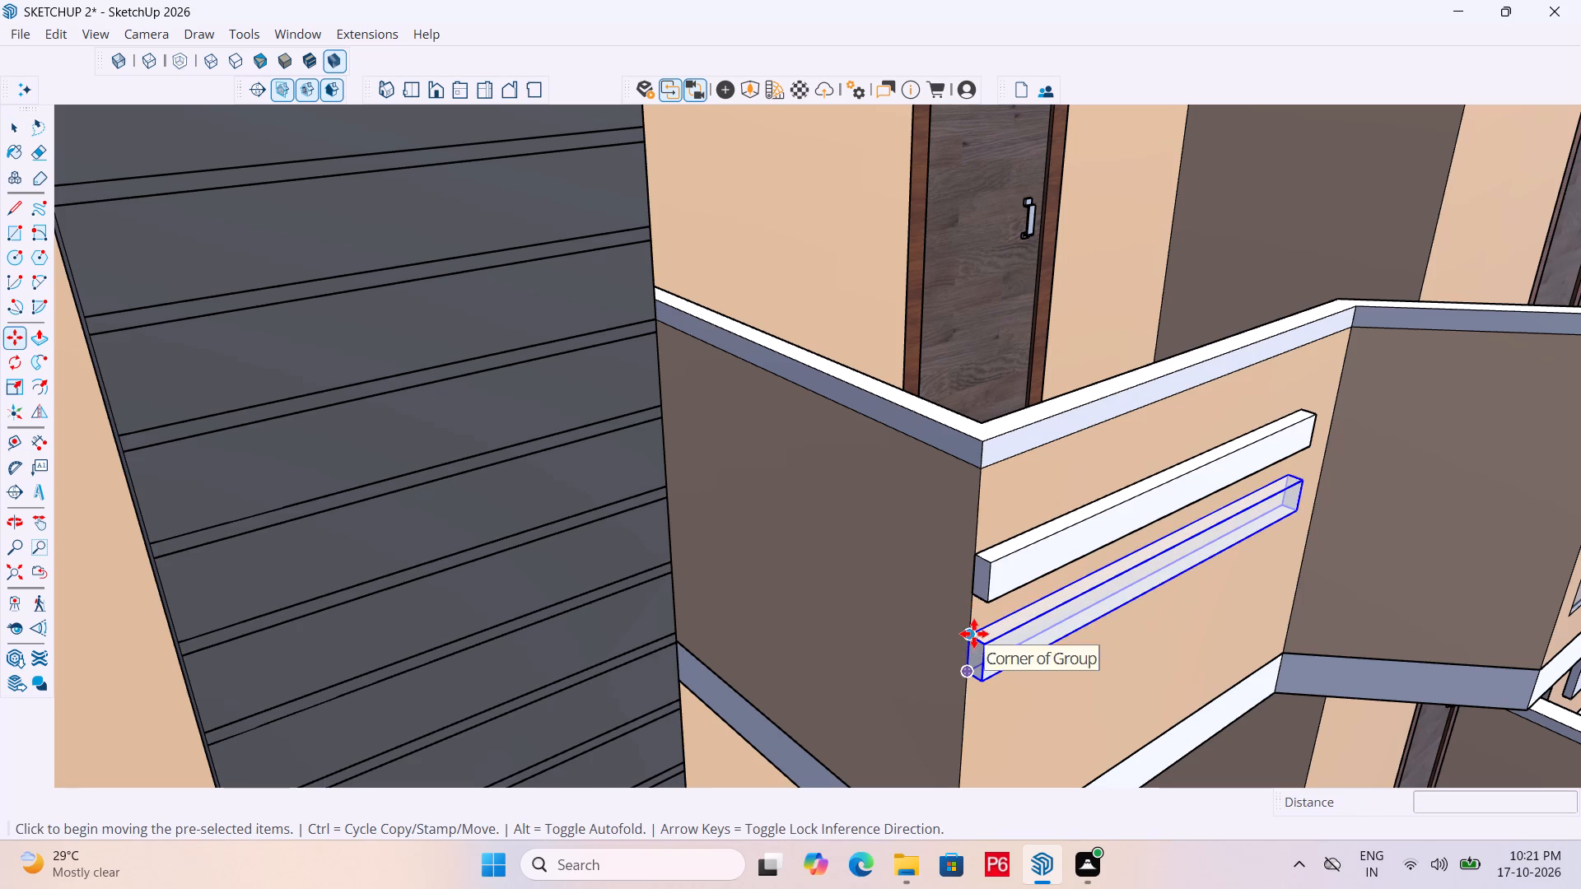
pyautogui.click(974, 633)
pyautogui.scroll(-5, 925, 611)
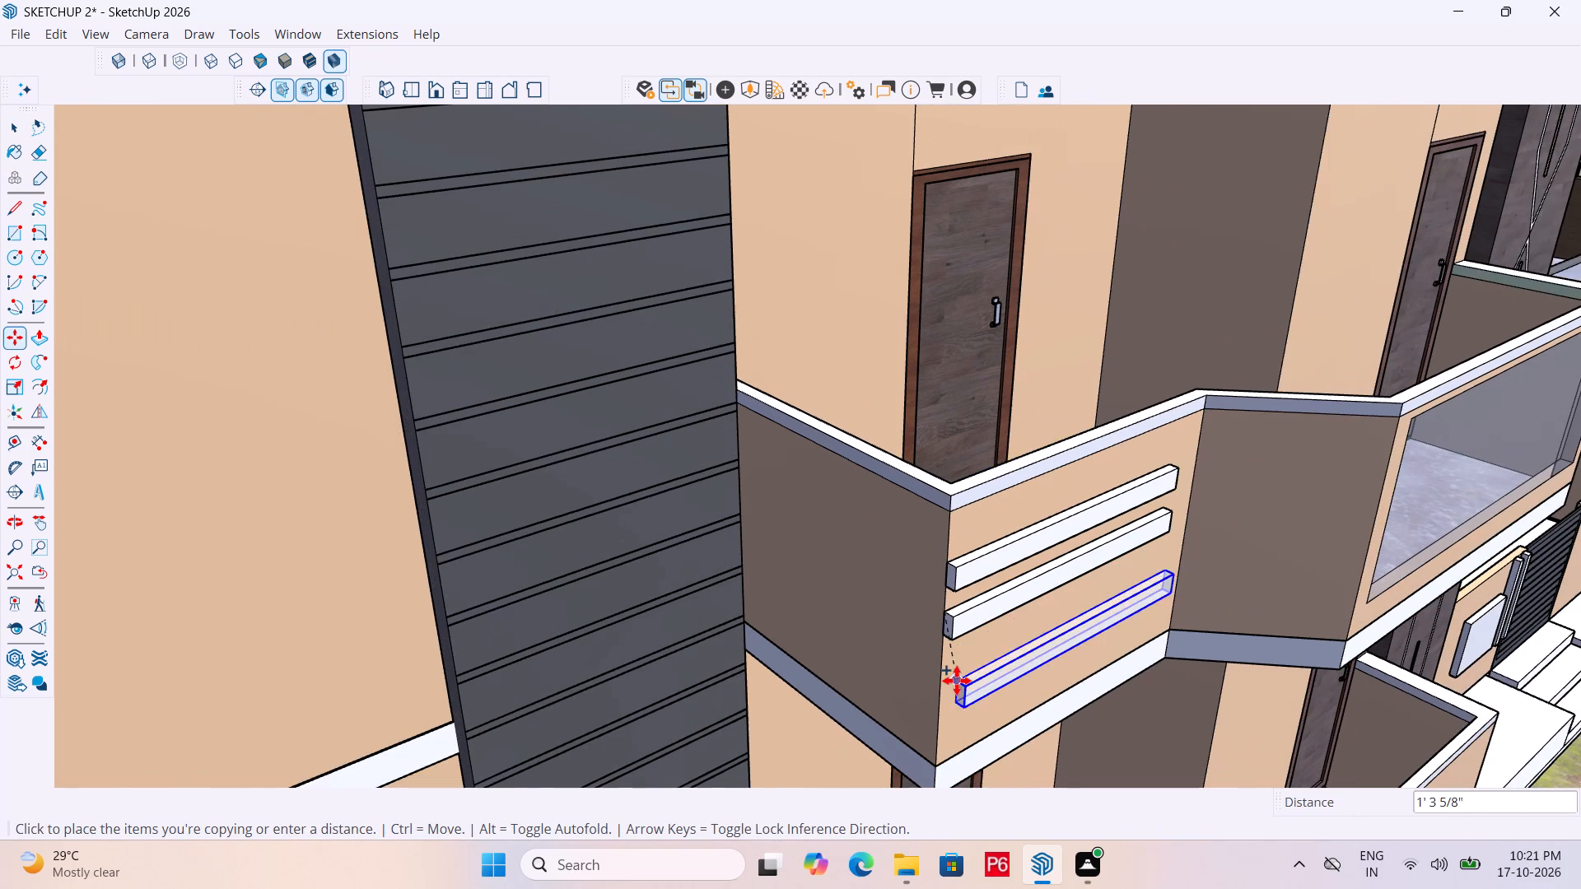
pyautogui.scroll(4, 951, 673)
pyautogui.click(945, 661)
# Save the model with the three balcony strips and clear the selection.
pyautogui.scroll(-1, 837, 540)
pyautogui.moveTo(819, 532); pyautogui.dragTo(564, 379, button='middle')
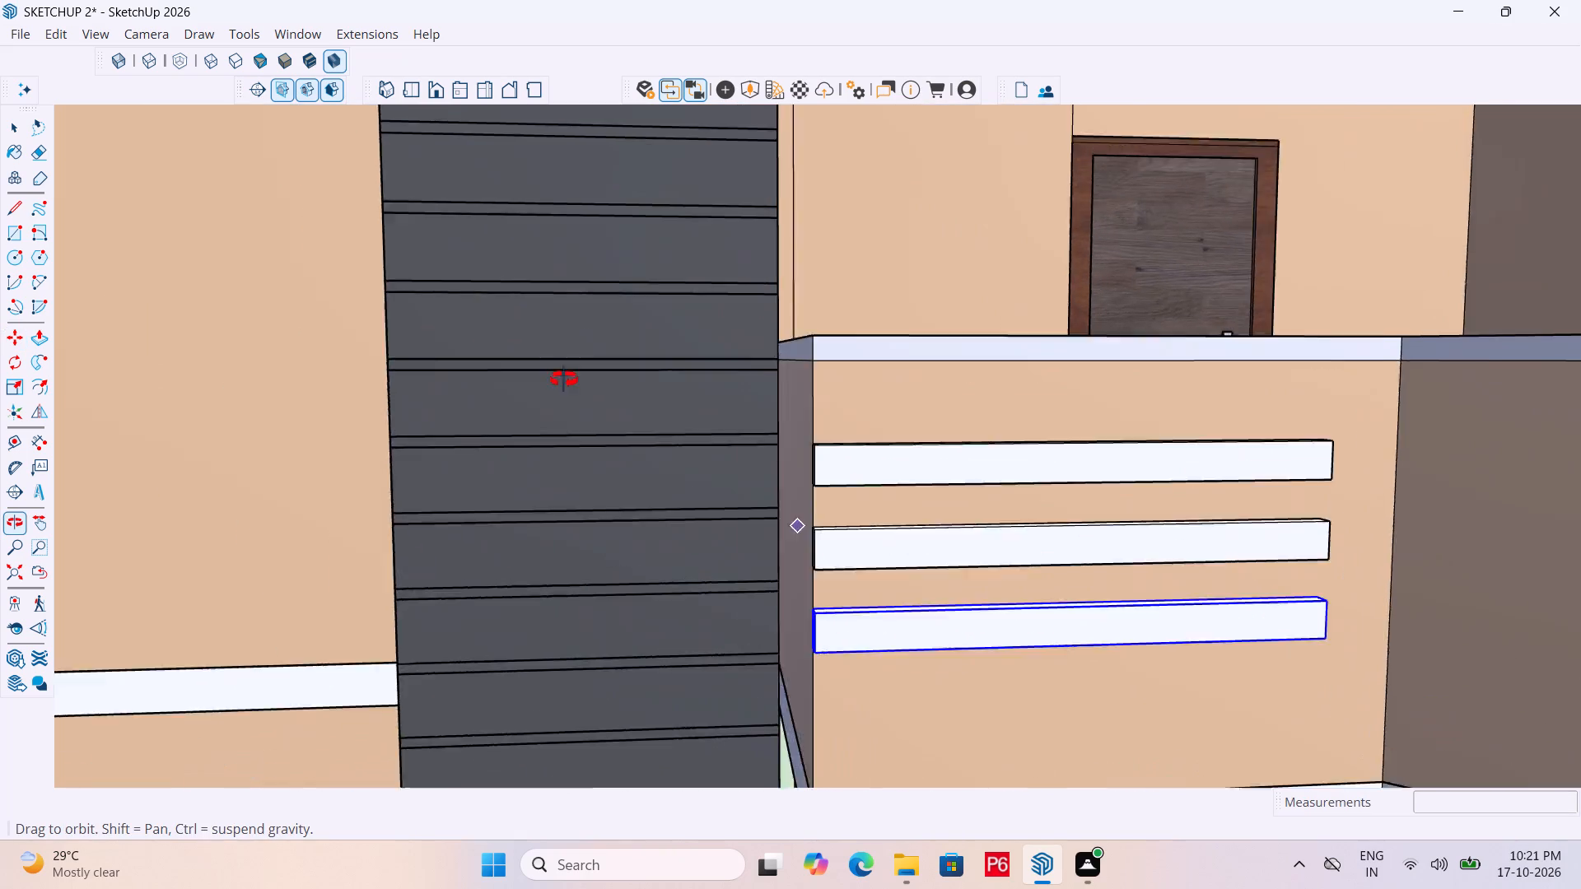
pyautogui.moveTo(564, 379); pyautogui.dragTo(489, 338, button='middle')
pyautogui.scroll(-17, 680, 460)
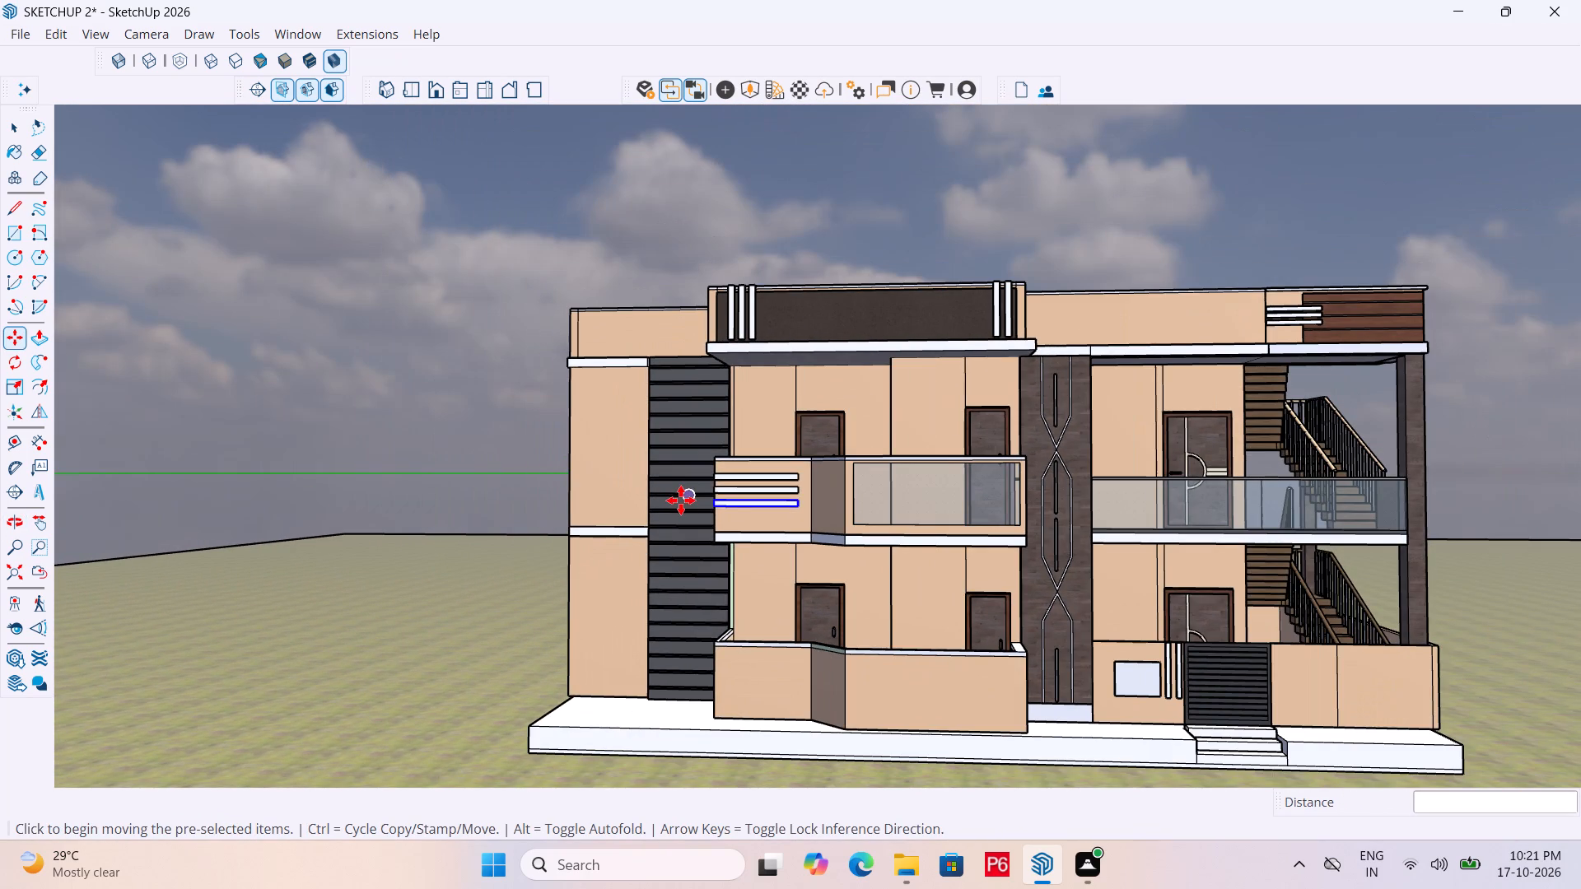
pyautogui.hotkey('ctrl', 's')
pyautogui.hotkey('ctrl', 's')
pyautogui.press('space')
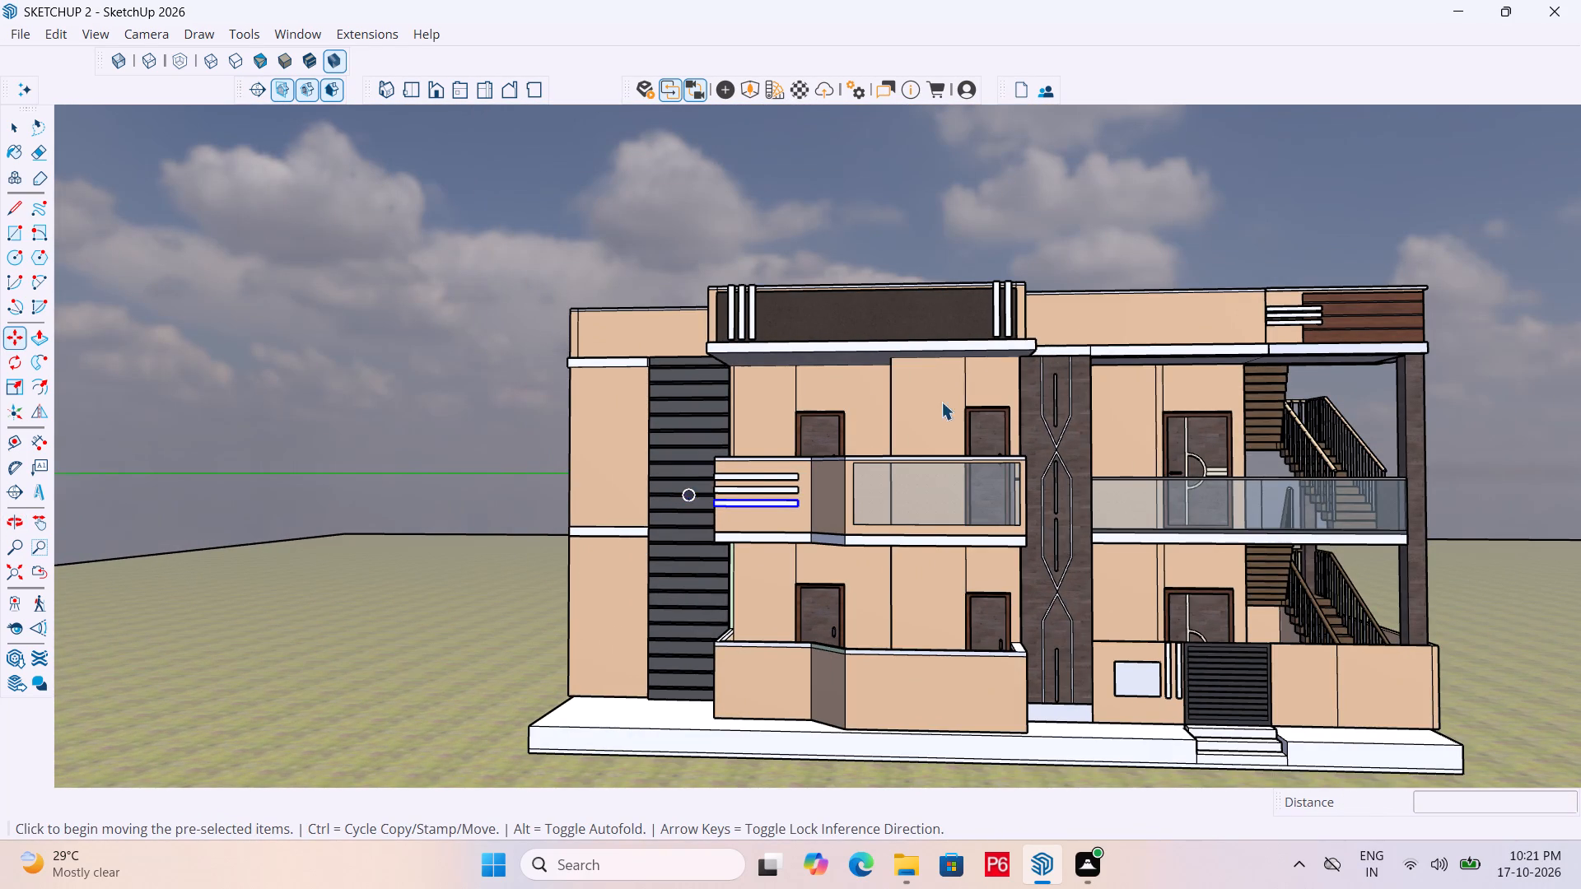
pyautogui.click(1110, 228)
pyautogui.doubleClick(1145, 206)
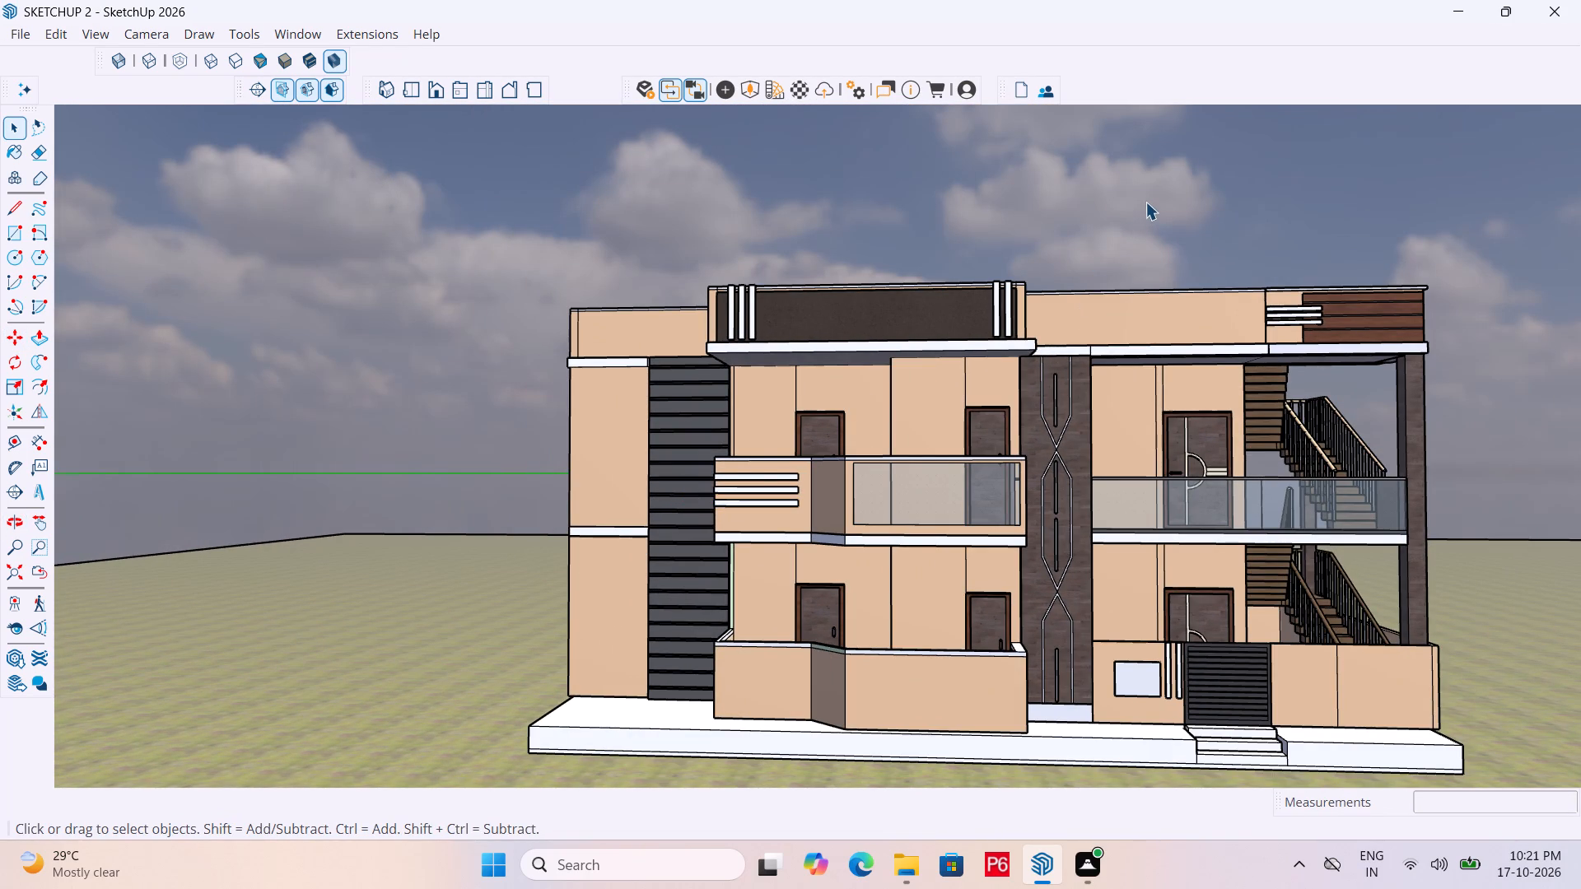
pyautogui.click(1147, 201)
# Examine the front facade and the new balcony strips from several angles and distances.
pyautogui.scroll(-2, 683, 447)
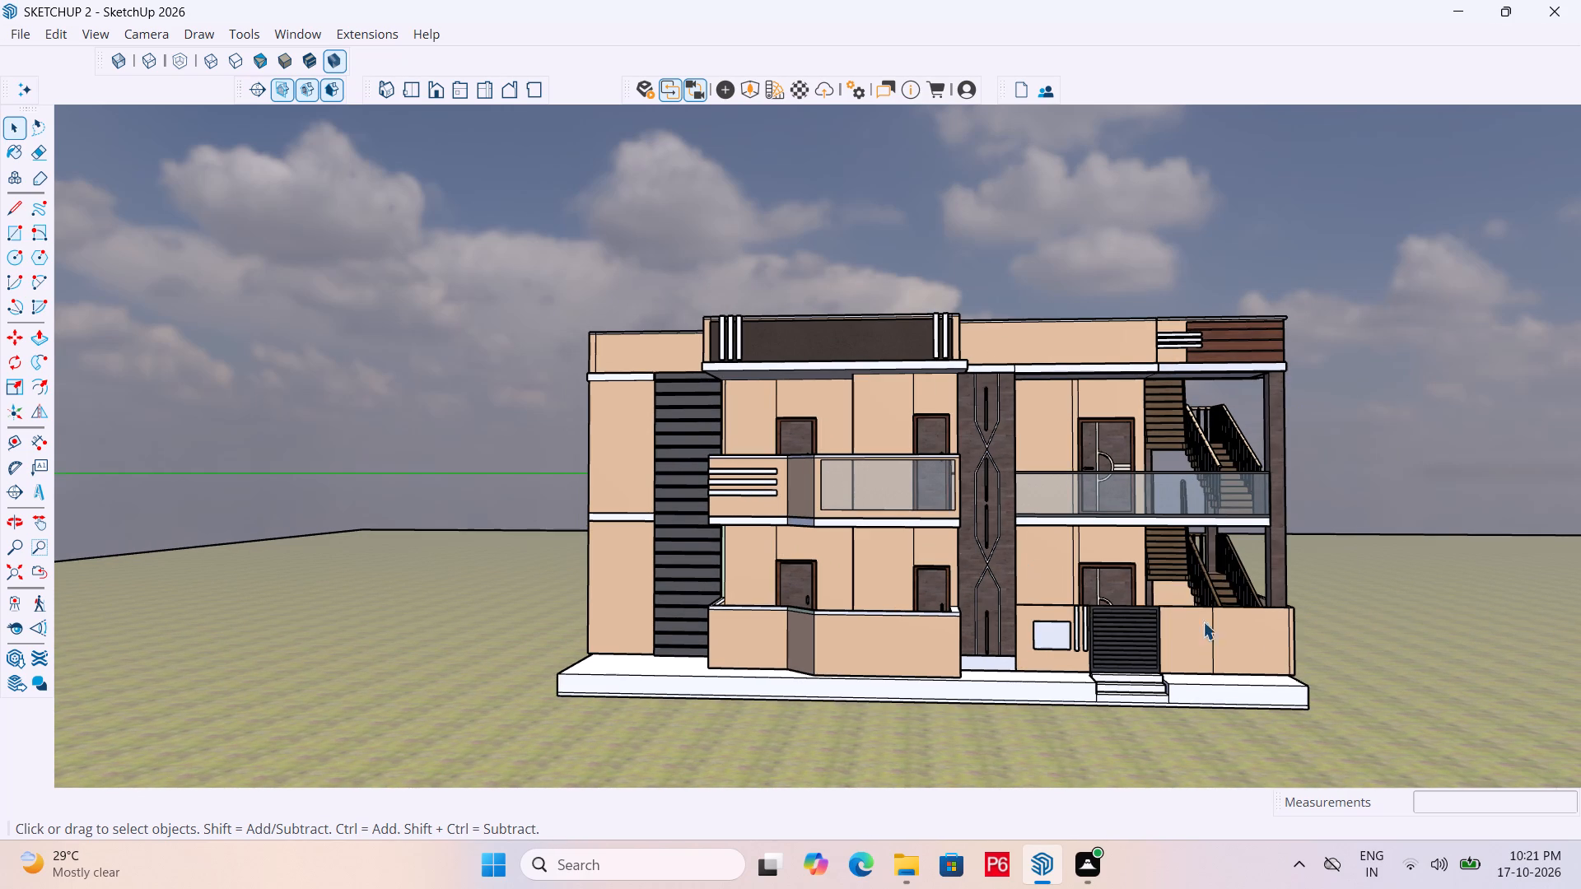
pyautogui.moveTo(1308, 661); pyautogui.dragTo(1068, 680, button='middle')
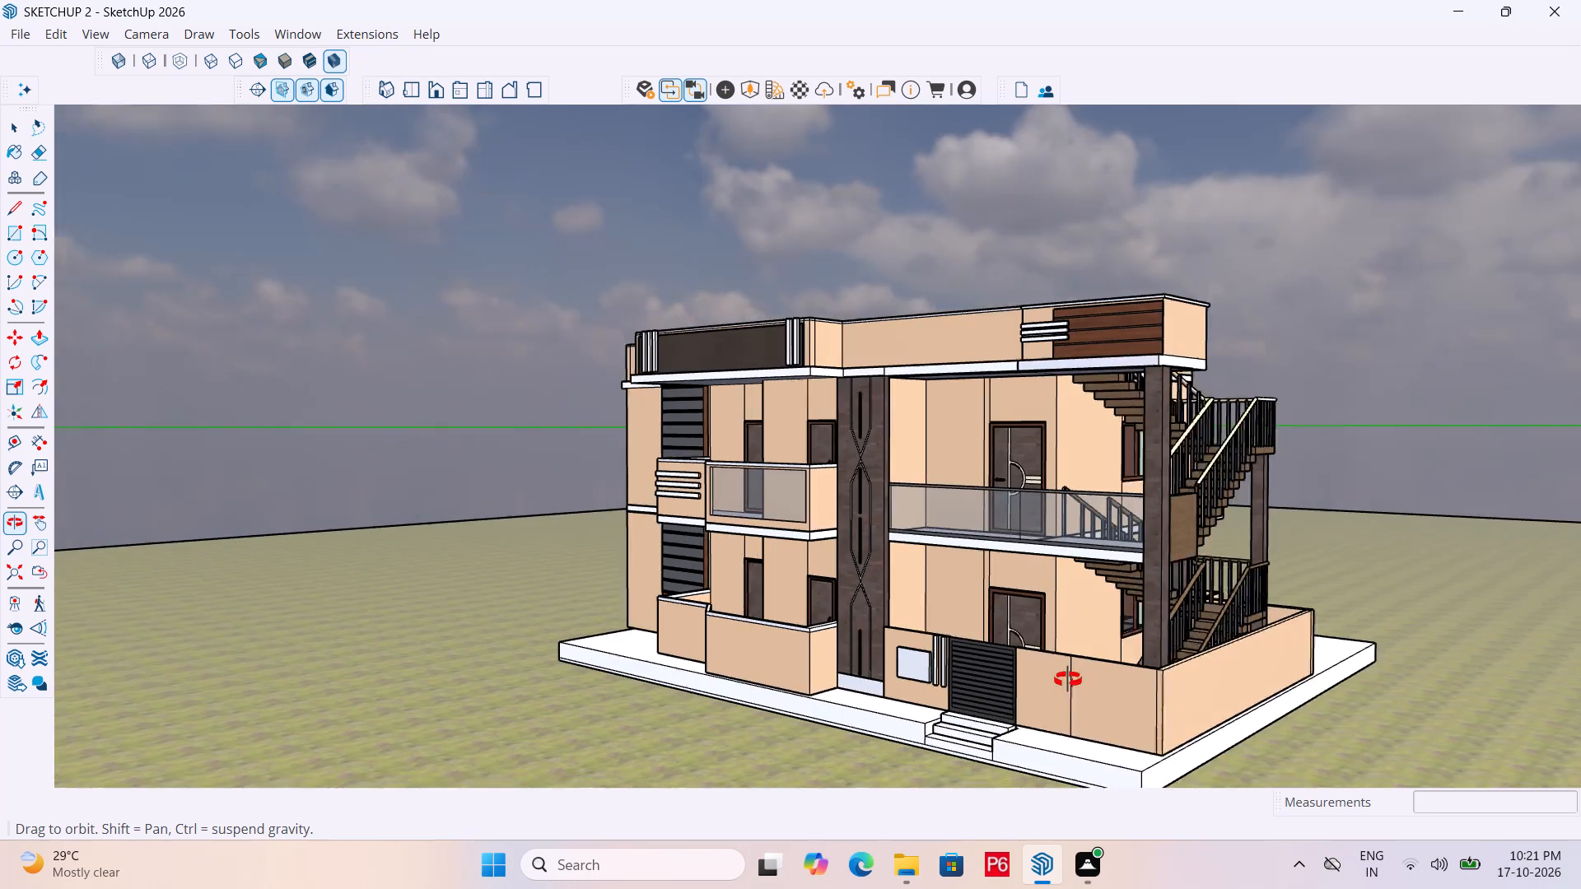
pyautogui.moveTo(1068, 680); pyautogui.dragTo(1182, 683, button='middle')
pyautogui.scroll(4, 852, 547)
pyautogui.scroll(5, 623, 468)
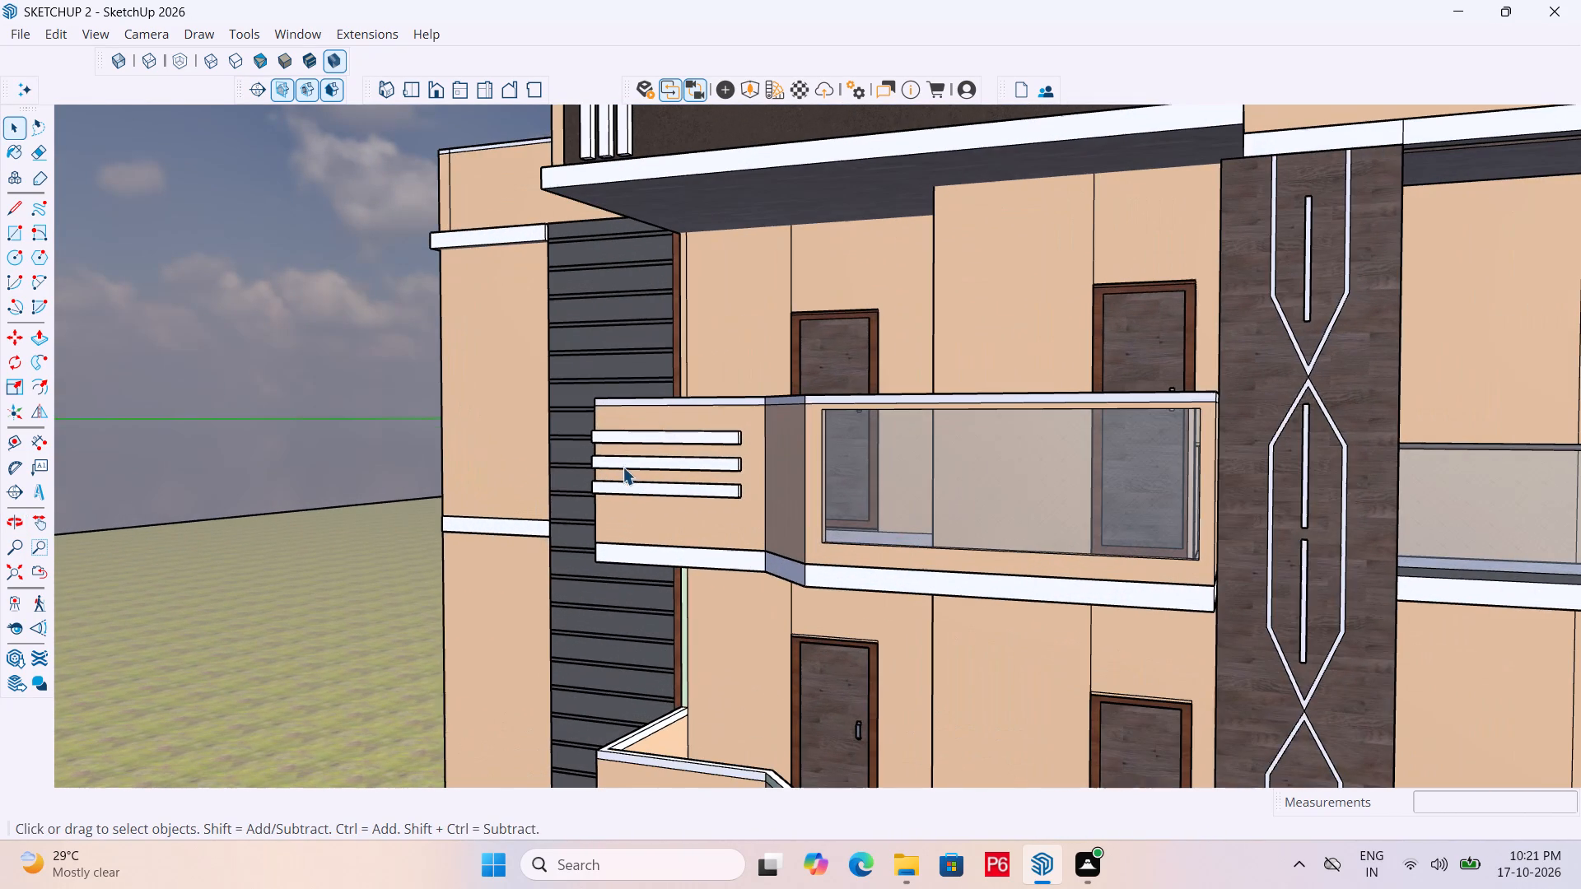
pyautogui.scroll(-5, 641, 371)
pyautogui.scroll(-3, 654, 436)
pyautogui.moveTo(669, 547); pyautogui.dragTo(713, 565, button='middle')
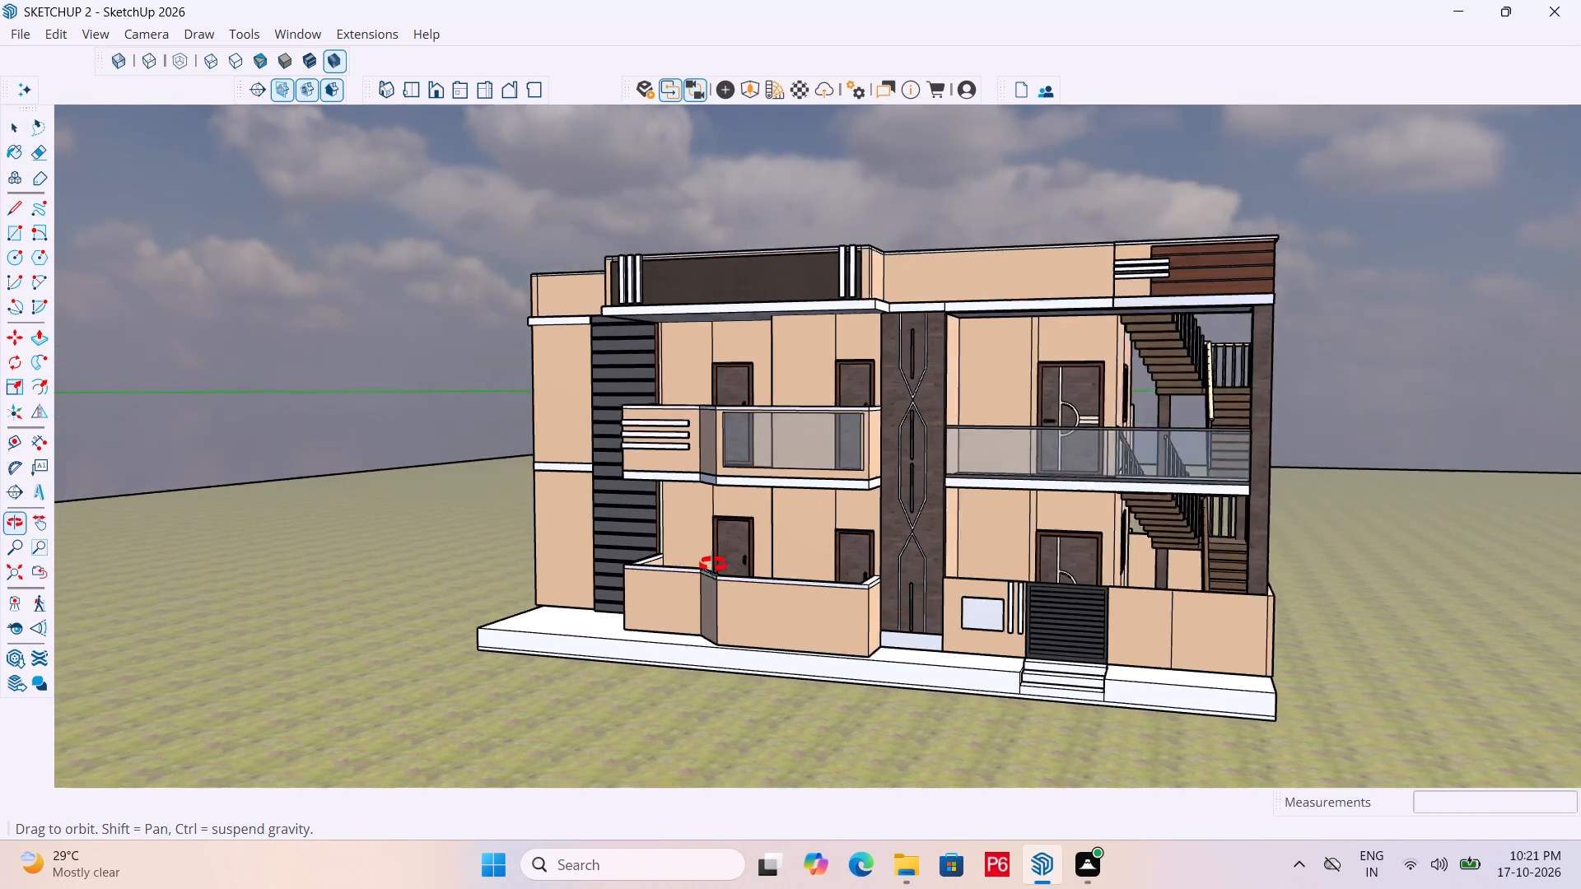
pyautogui.moveTo(713, 565); pyautogui.dragTo(755, 592, button='middle')
# Save the model again.
pyautogui.hotkey('ctrl', 's')
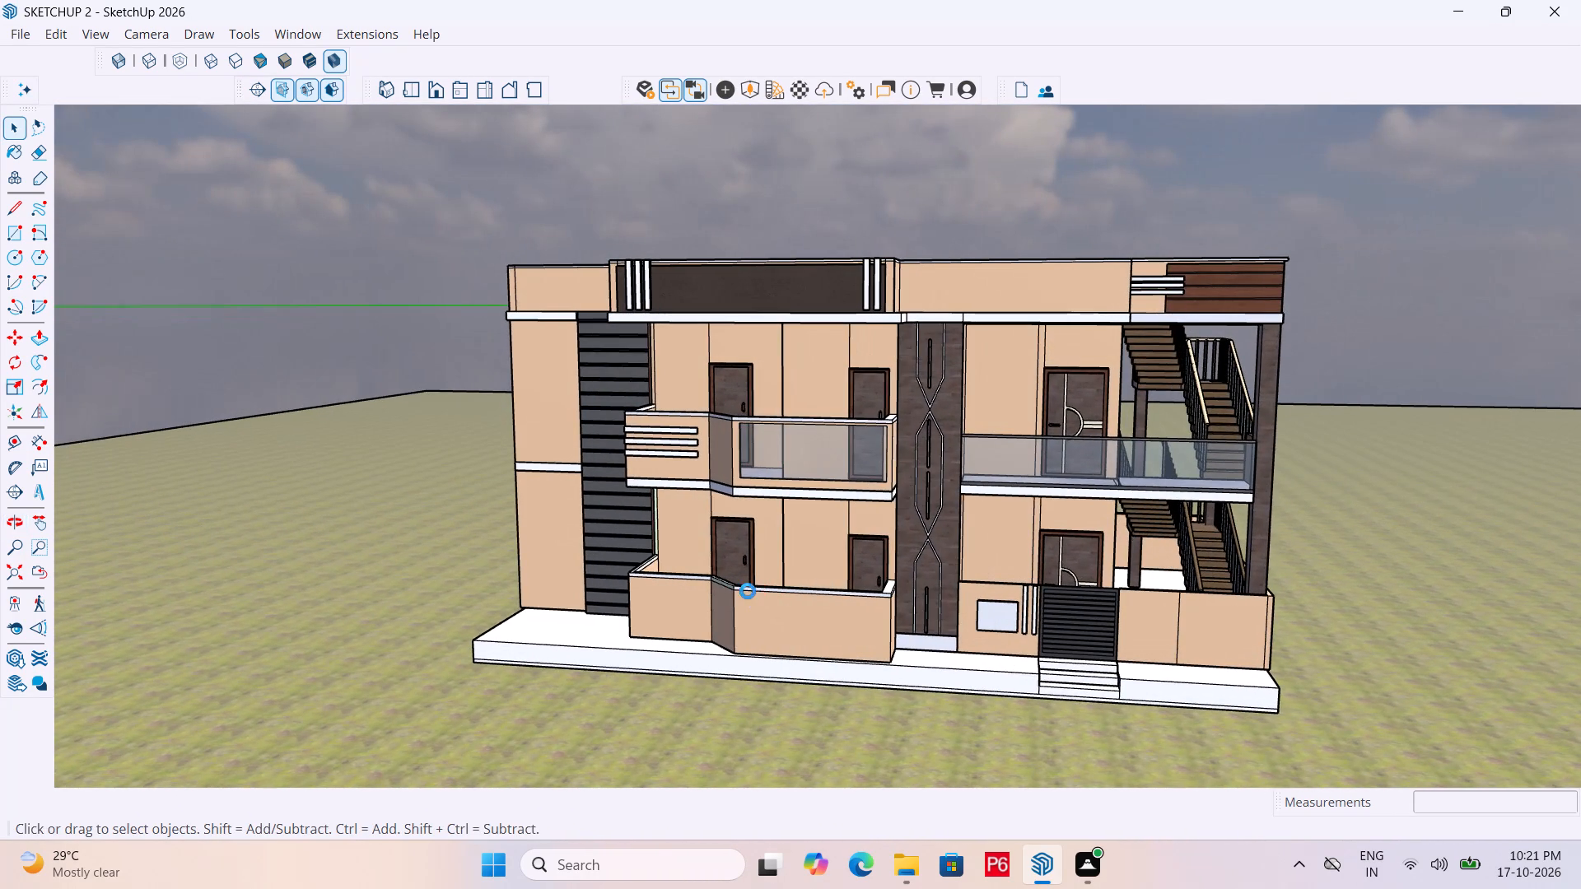
pyautogui.hotkey('ctrl', 's')
# Draw an inset rectangular panel about 9' by 3' 4 1/2" on the longer front section of the ground-floor balcony wall.
pyautogui.middleClick(807, 621)
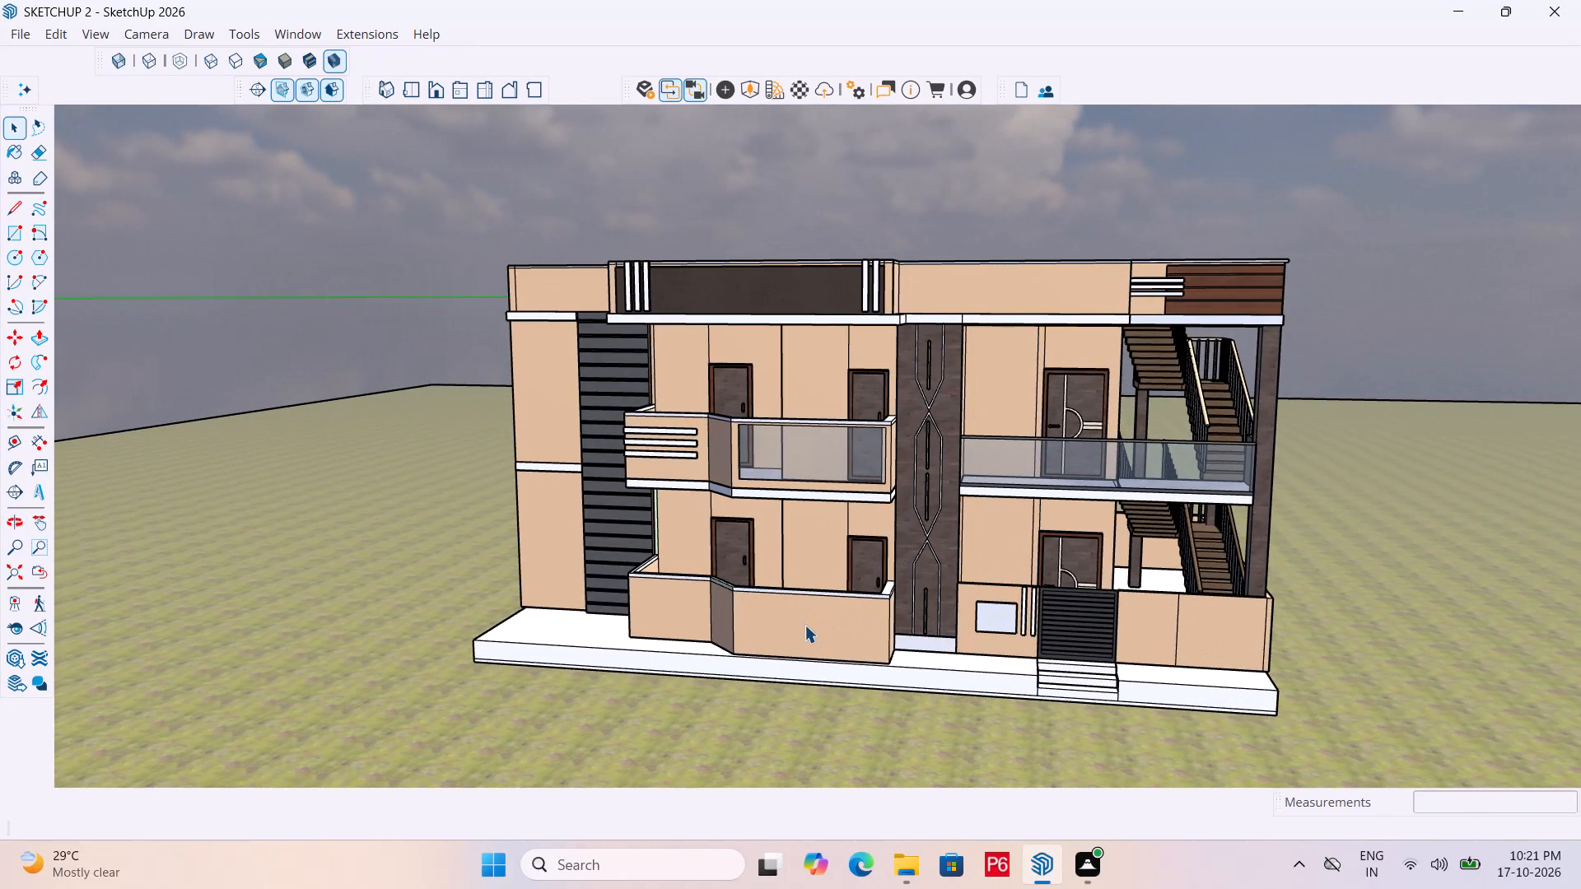
pyautogui.scroll(4, 783, 628)
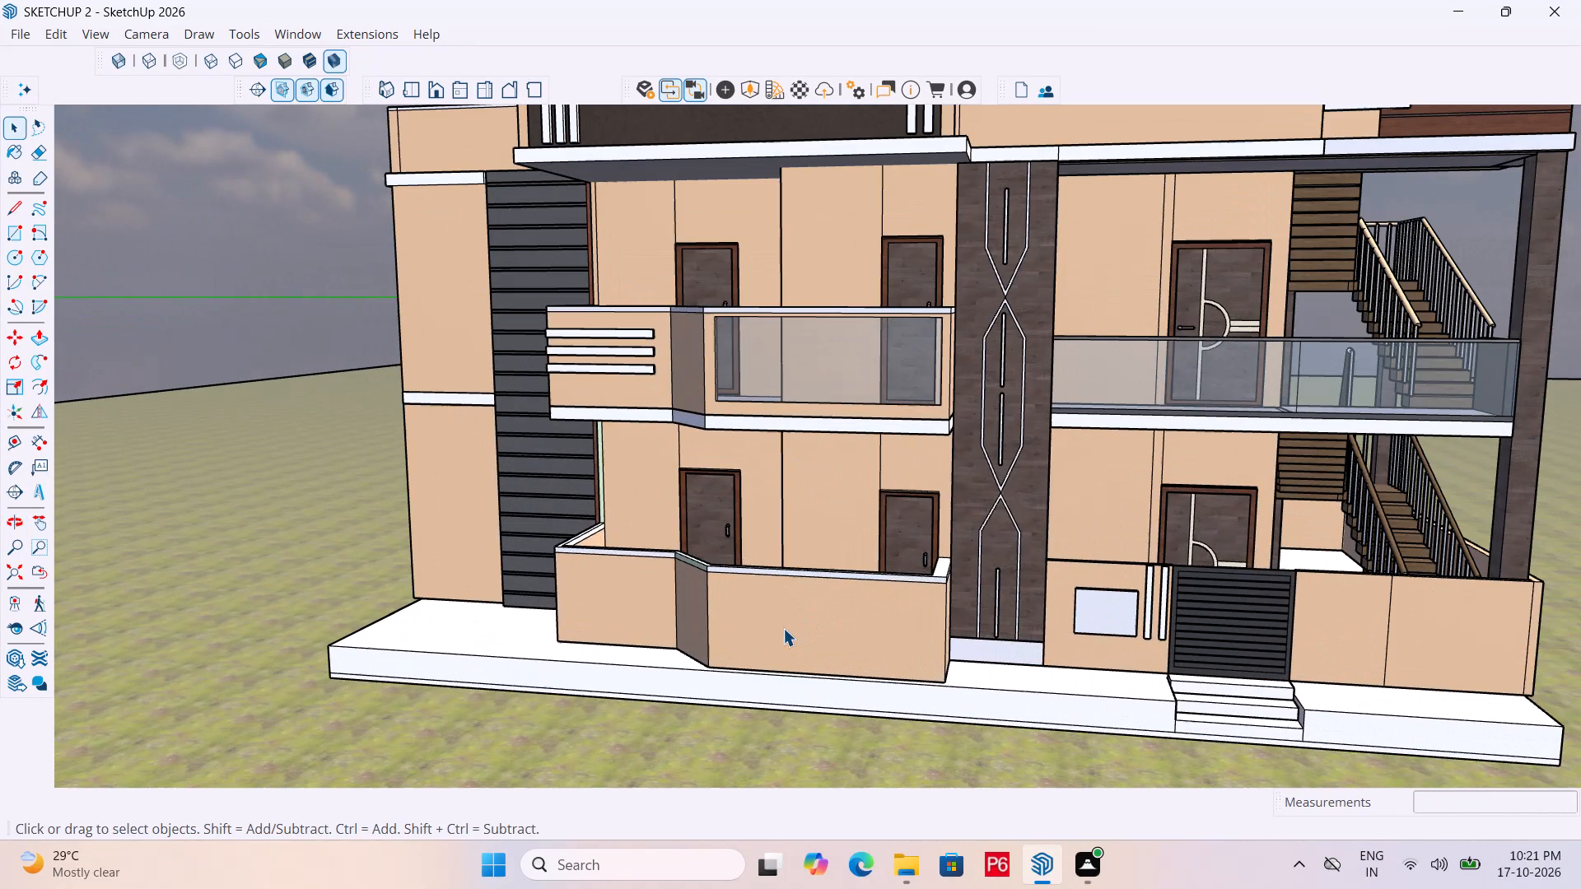
pyautogui.scroll(5, 795, 642)
pyautogui.press('r')
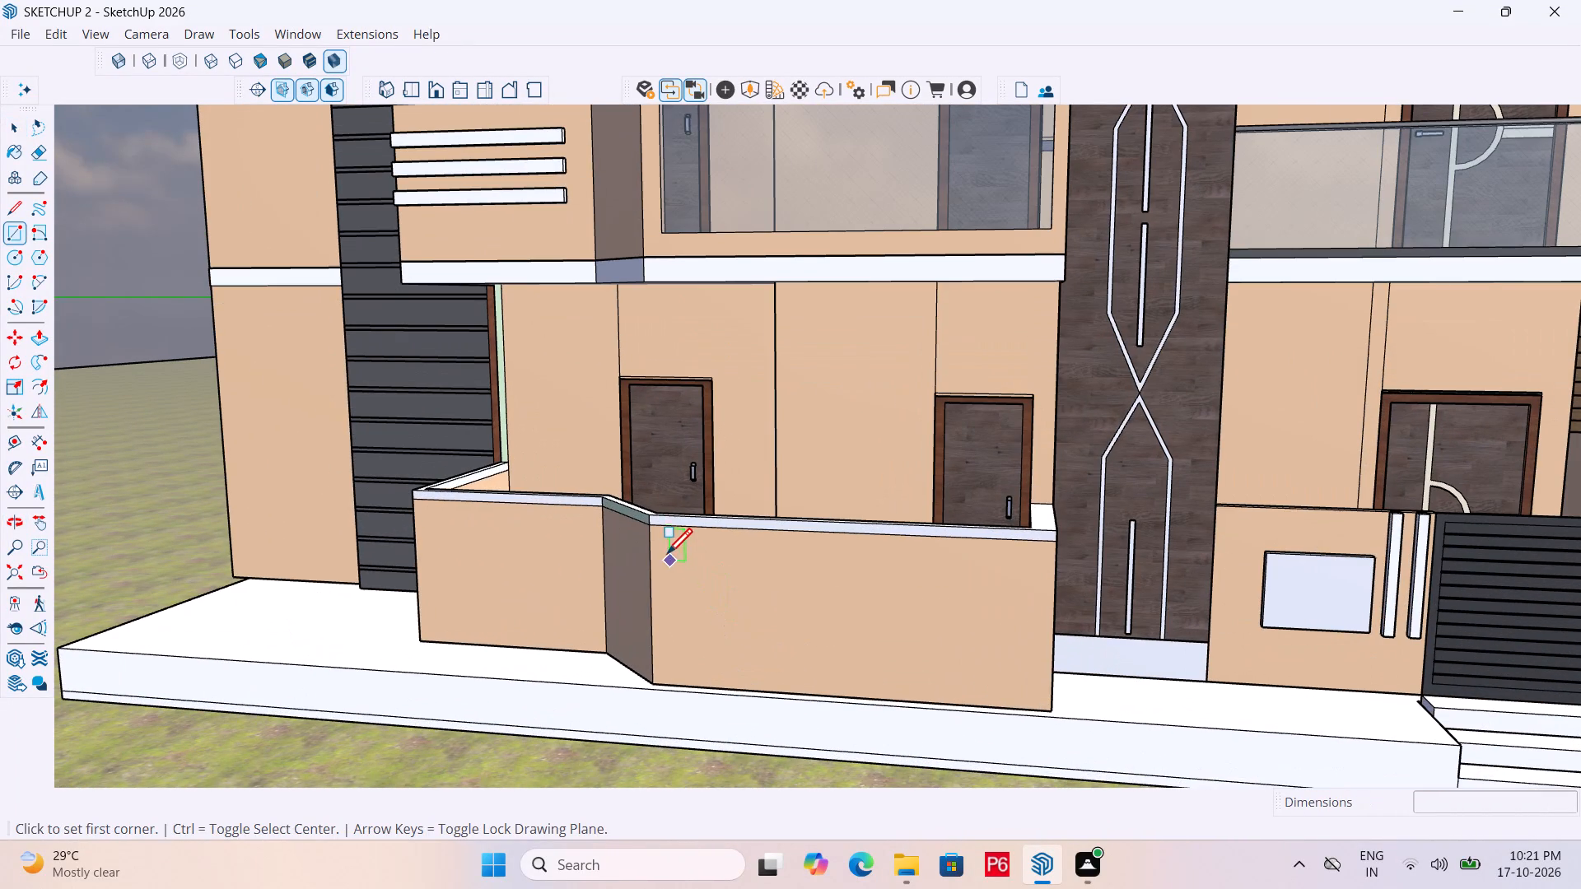
pyautogui.scroll(2, 667, 556)
pyautogui.click(660, 534)
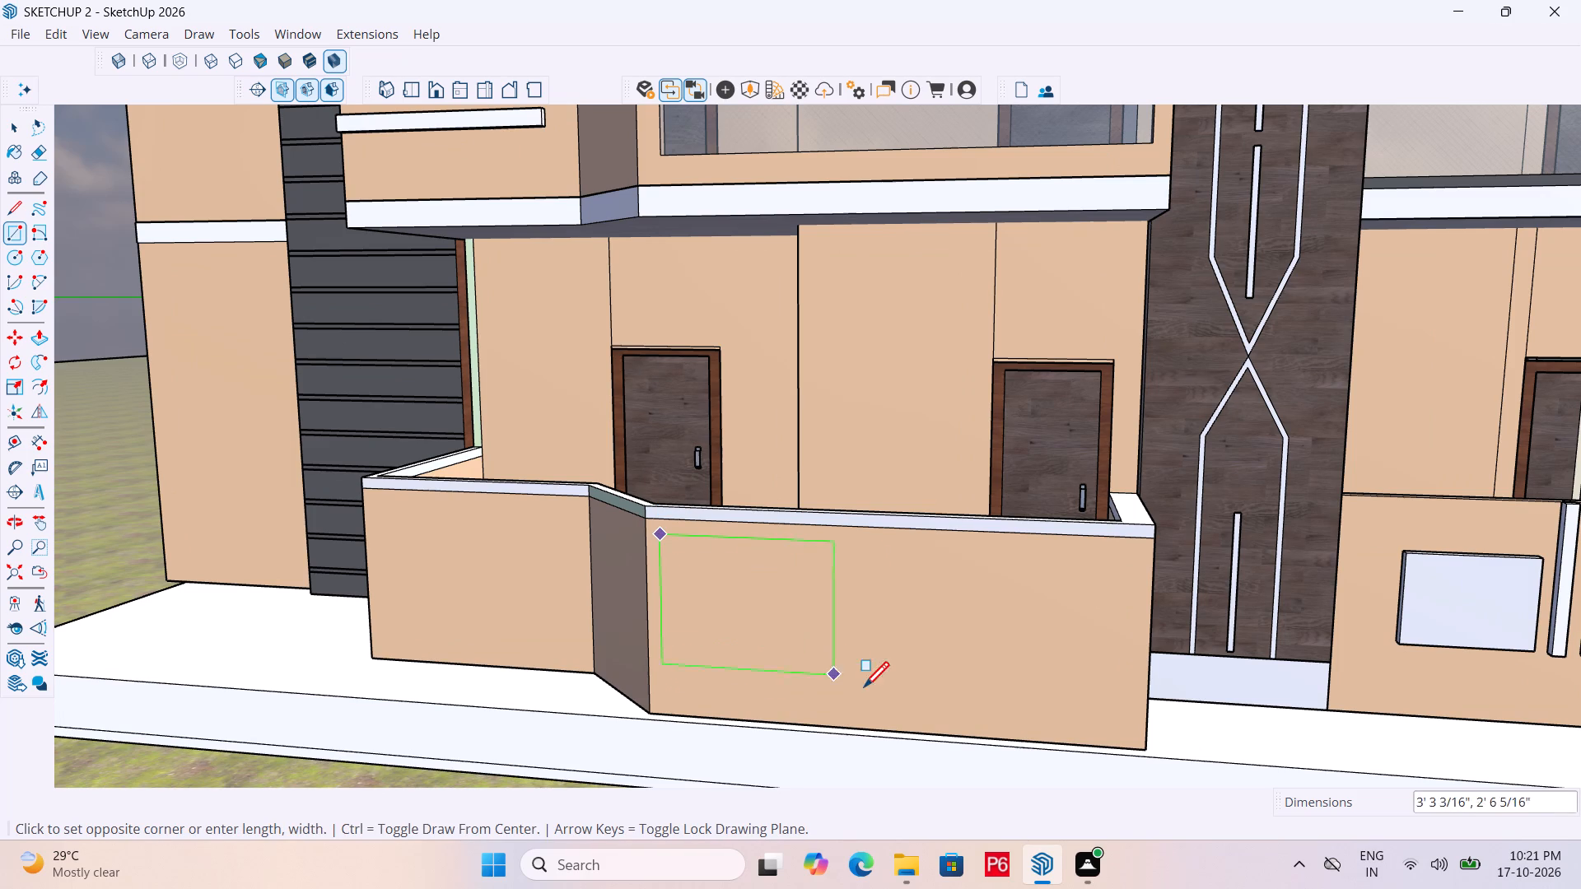
pyautogui.click(1120, 728)
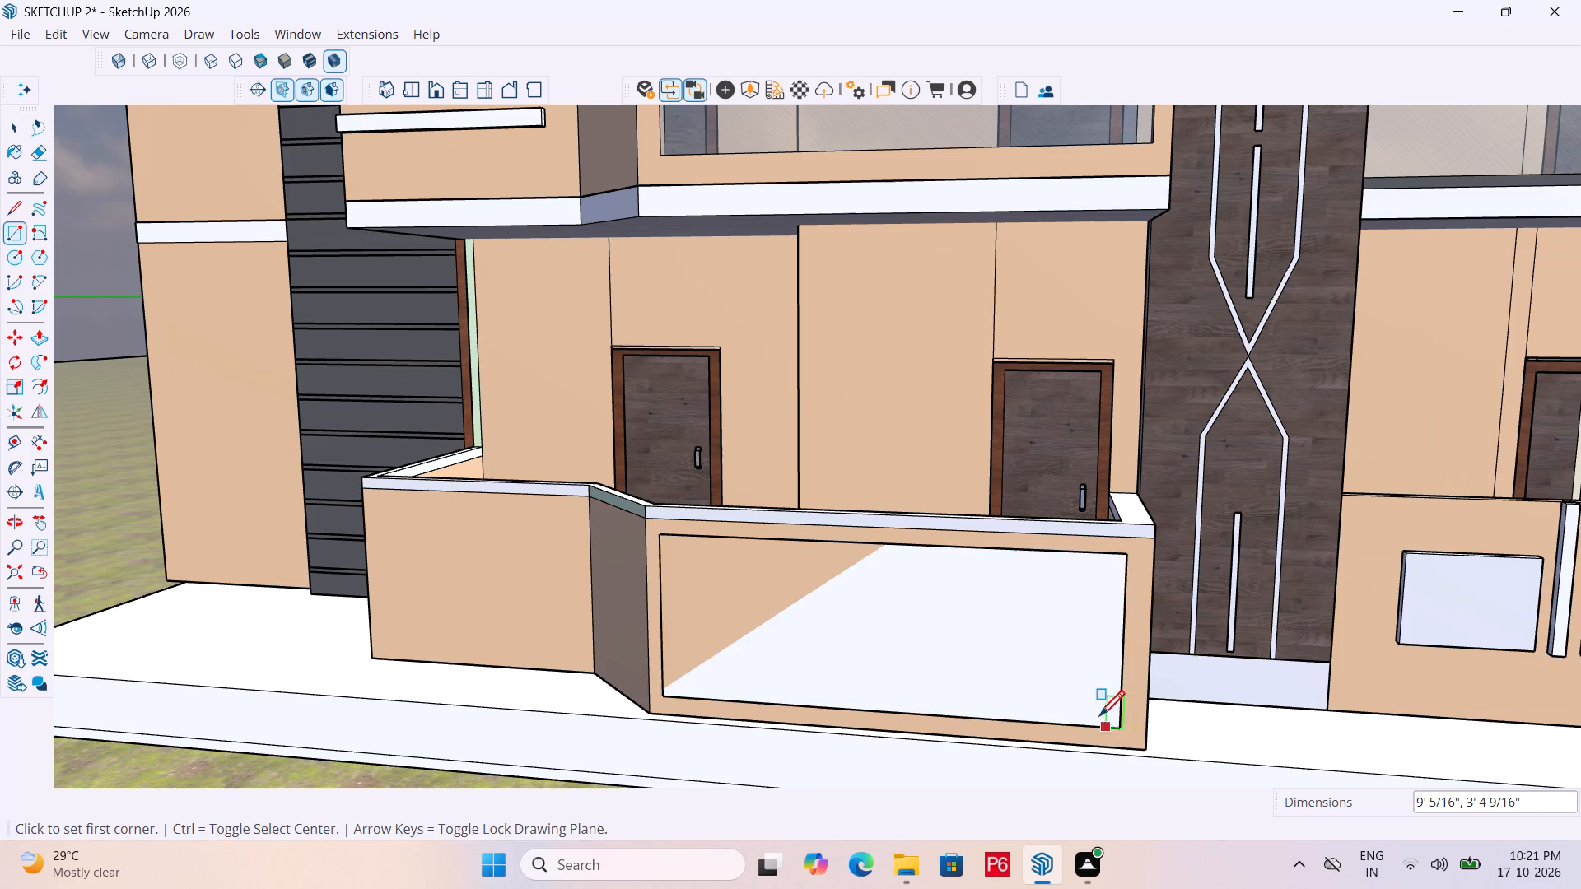
# Make the new panel's face and edges on the ground-floor balcony wall a group.
pyautogui.moveTo(1078, 708); pyautogui.dragTo(915, 686, button='middle')
pyautogui.press('space')
pyautogui.doubleClick(949, 636)
pyautogui.tripleClick(935, 623)
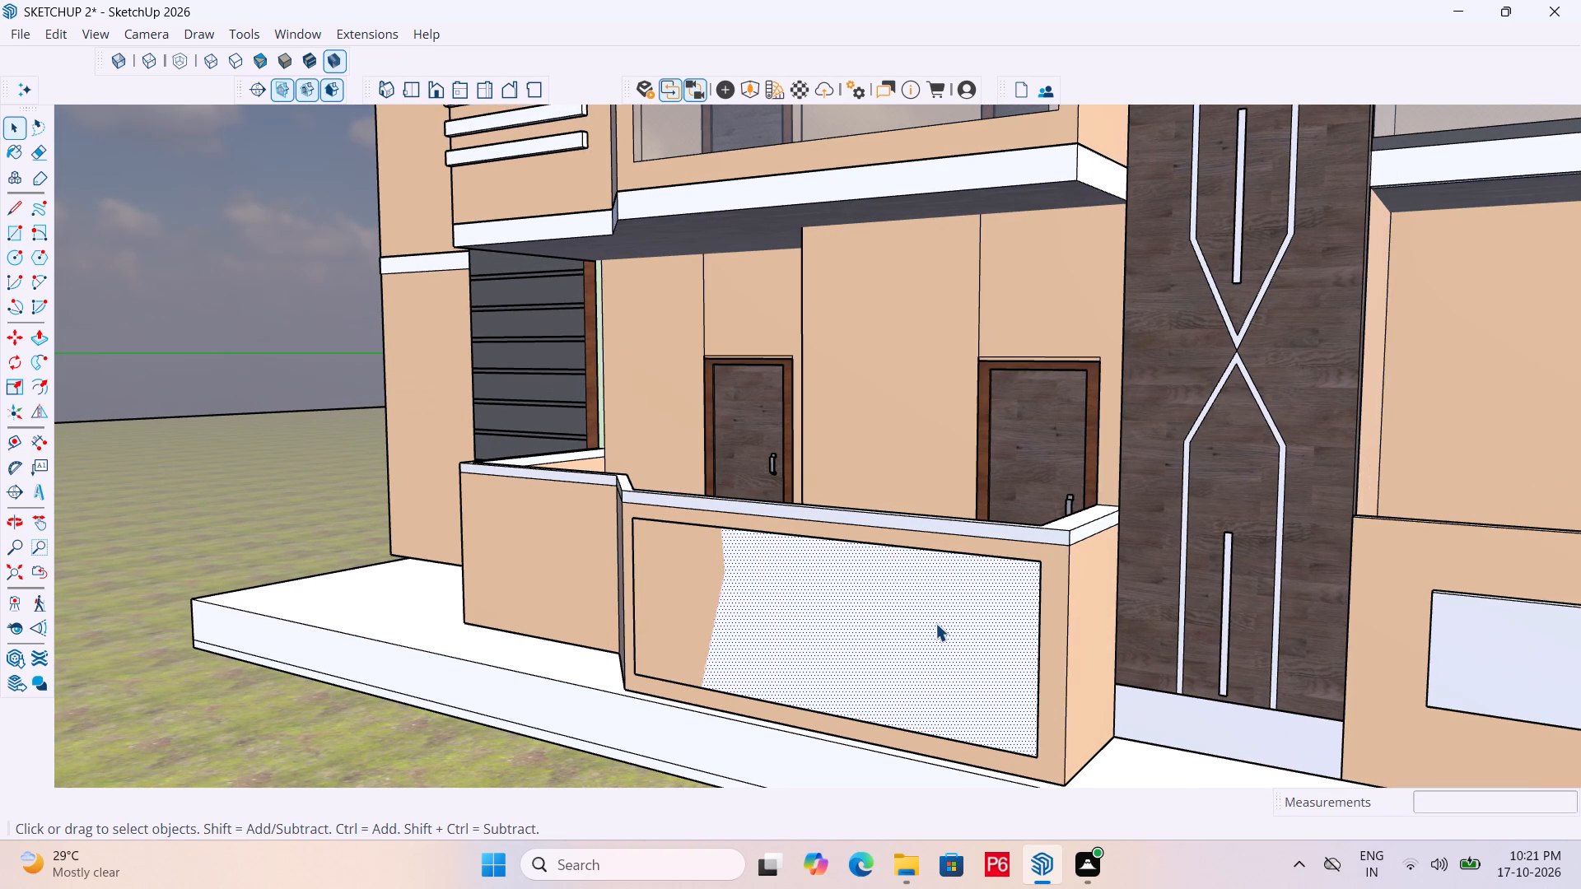
pyautogui.rightClick(935, 623)
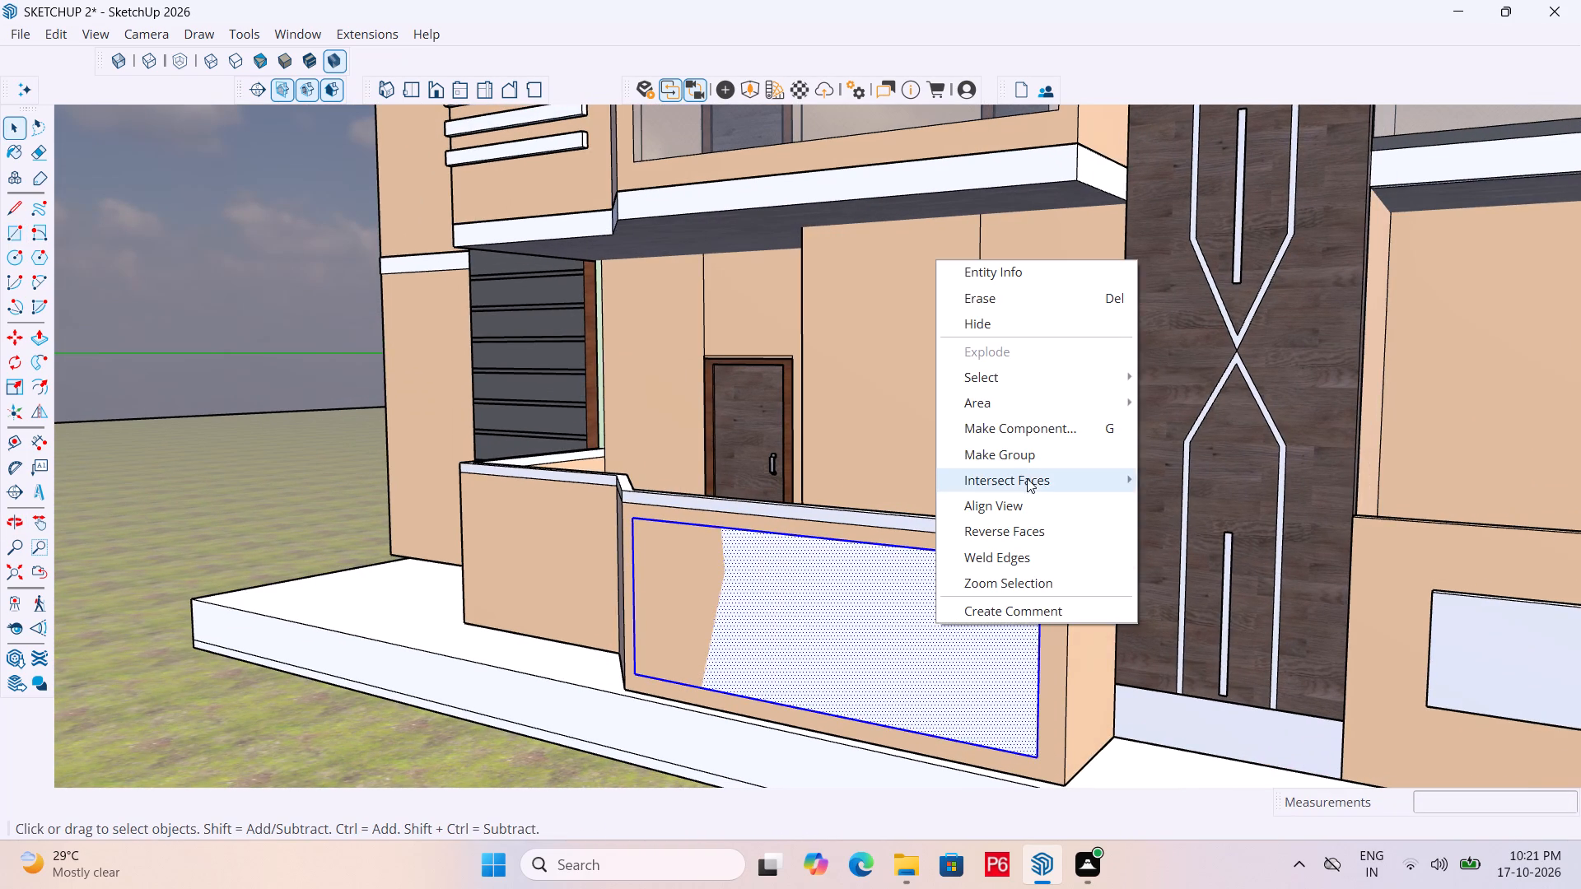
pyautogui.click(1035, 456)
pyautogui.press('space')
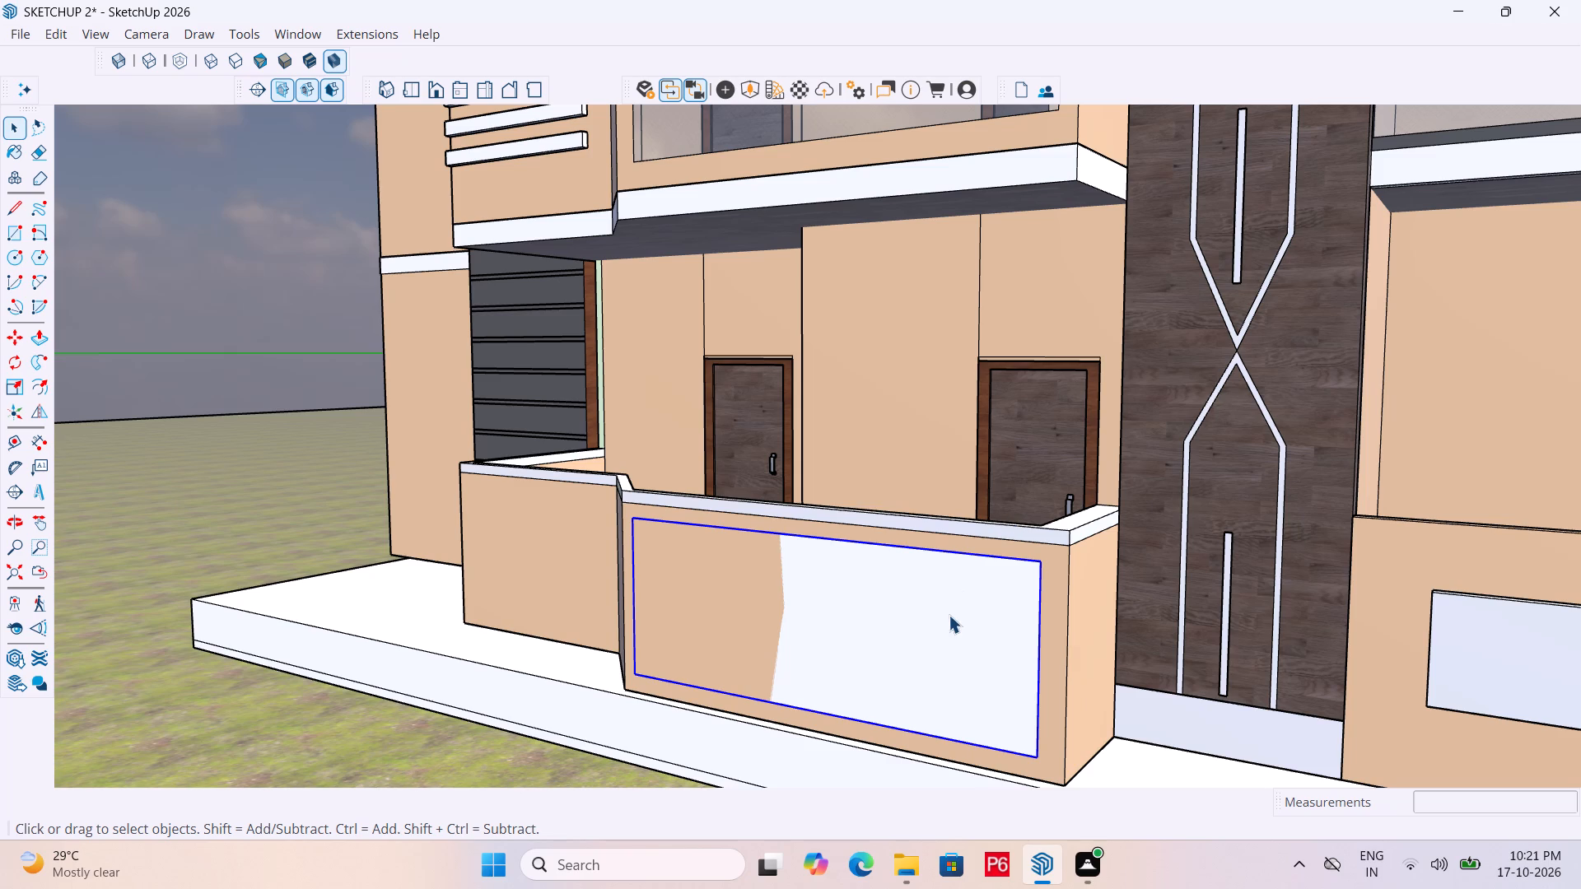
# Paint the panel group on the ground-floor balcony wall with Asphalt_01_1K from the Asphalt & Concrete materials.
pyautogui.press('b')
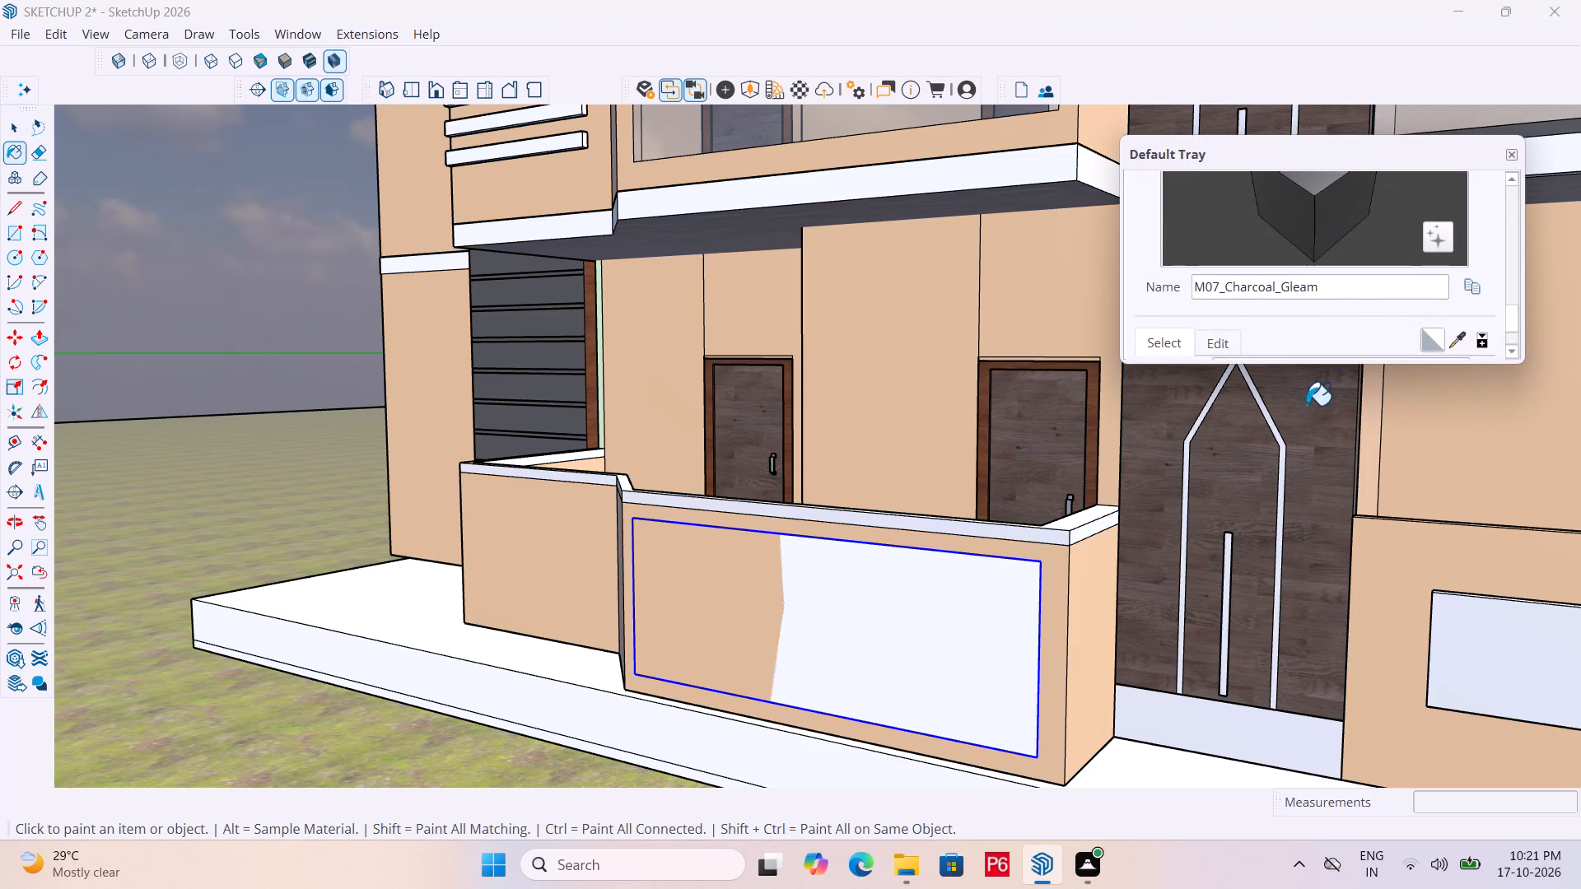
pyautogui.scroll(-1, 1353, 304)
pyautogui.click(1363, 309)
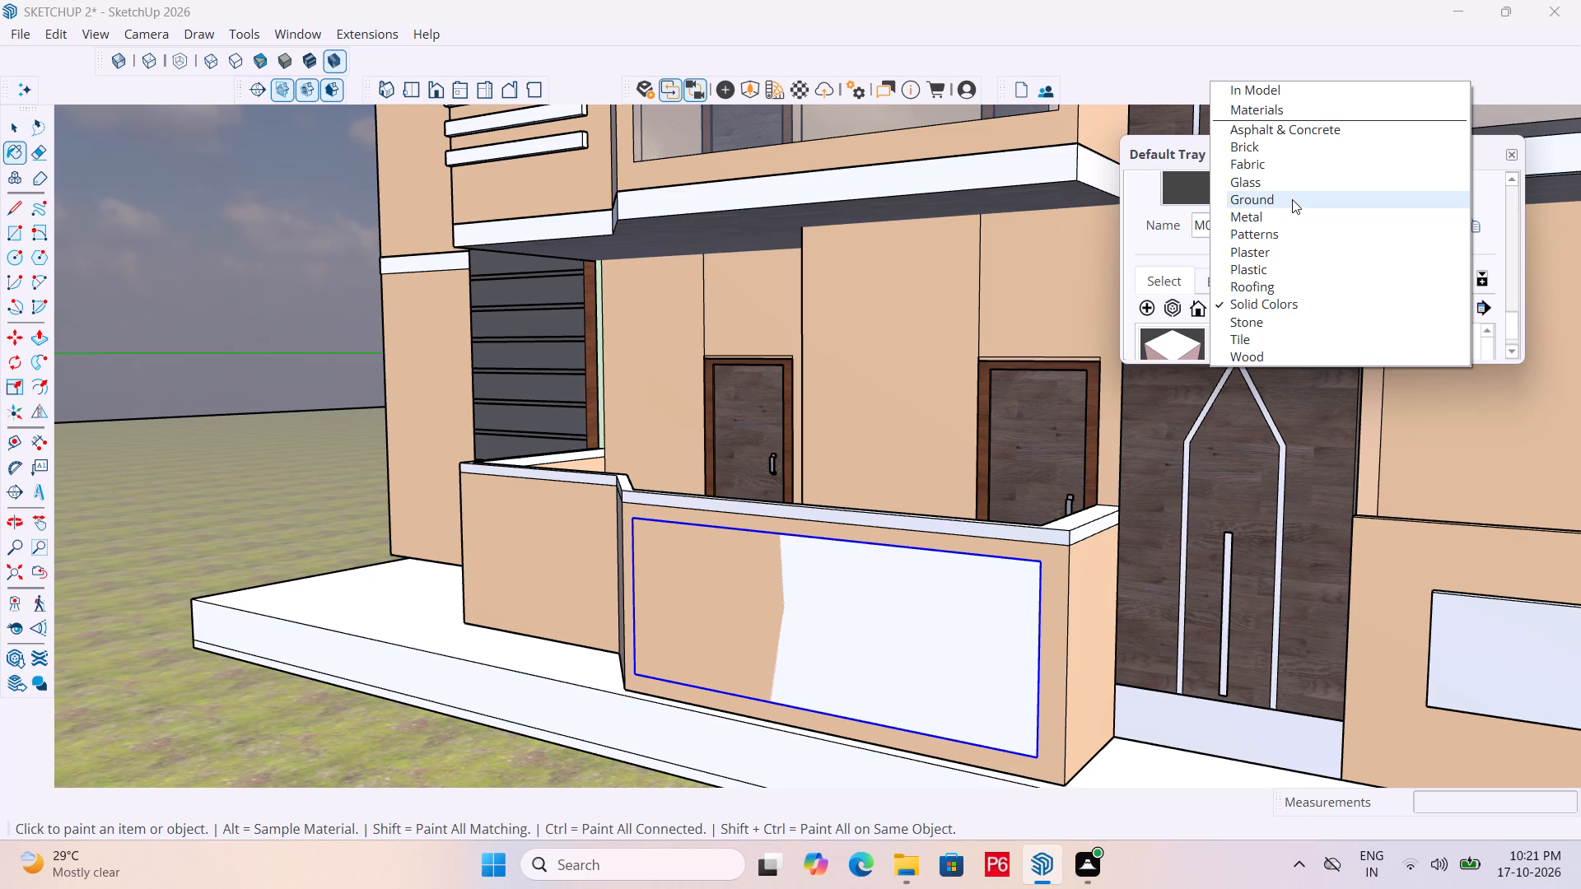
pyautogui.click(1299, 165)
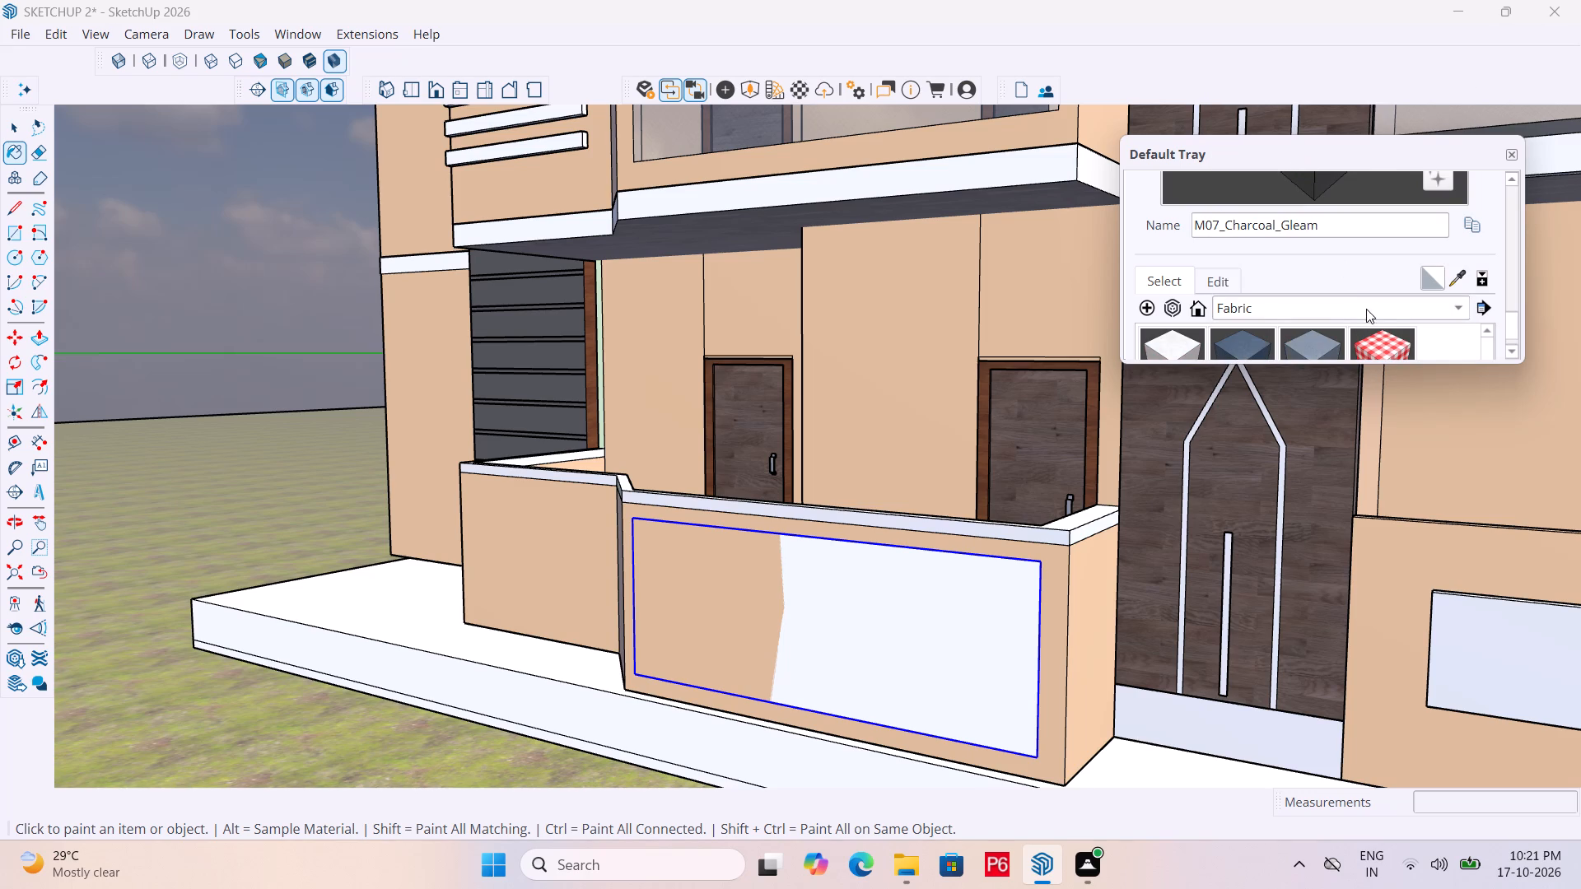
pyautogui.click(1376, 309)
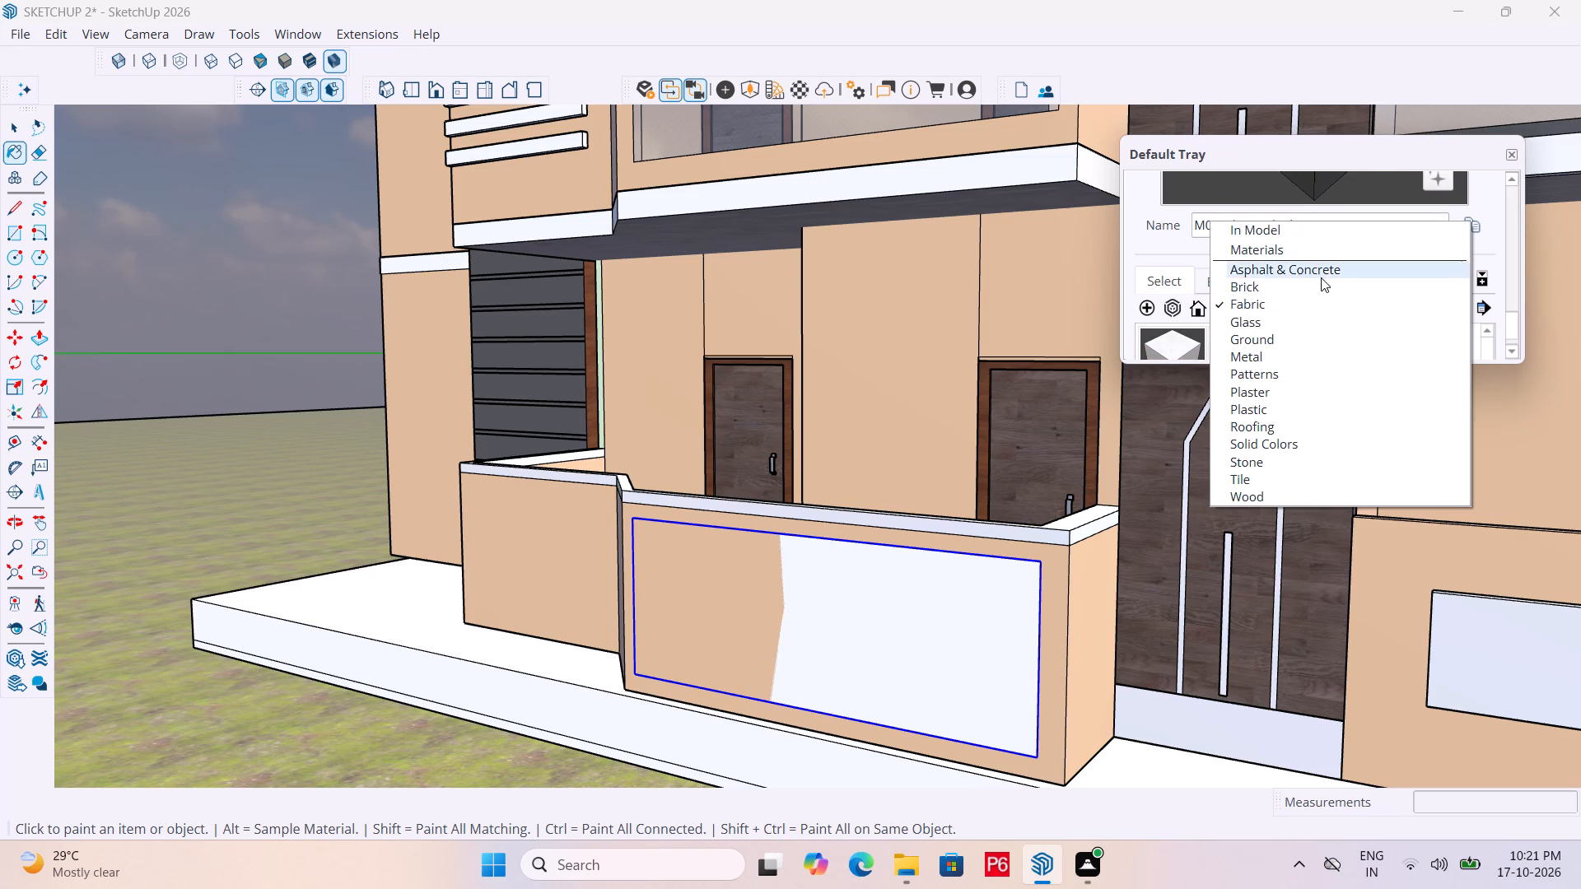
pyautogui.click(1321, 277)
pyautogui.click(1174, 346)
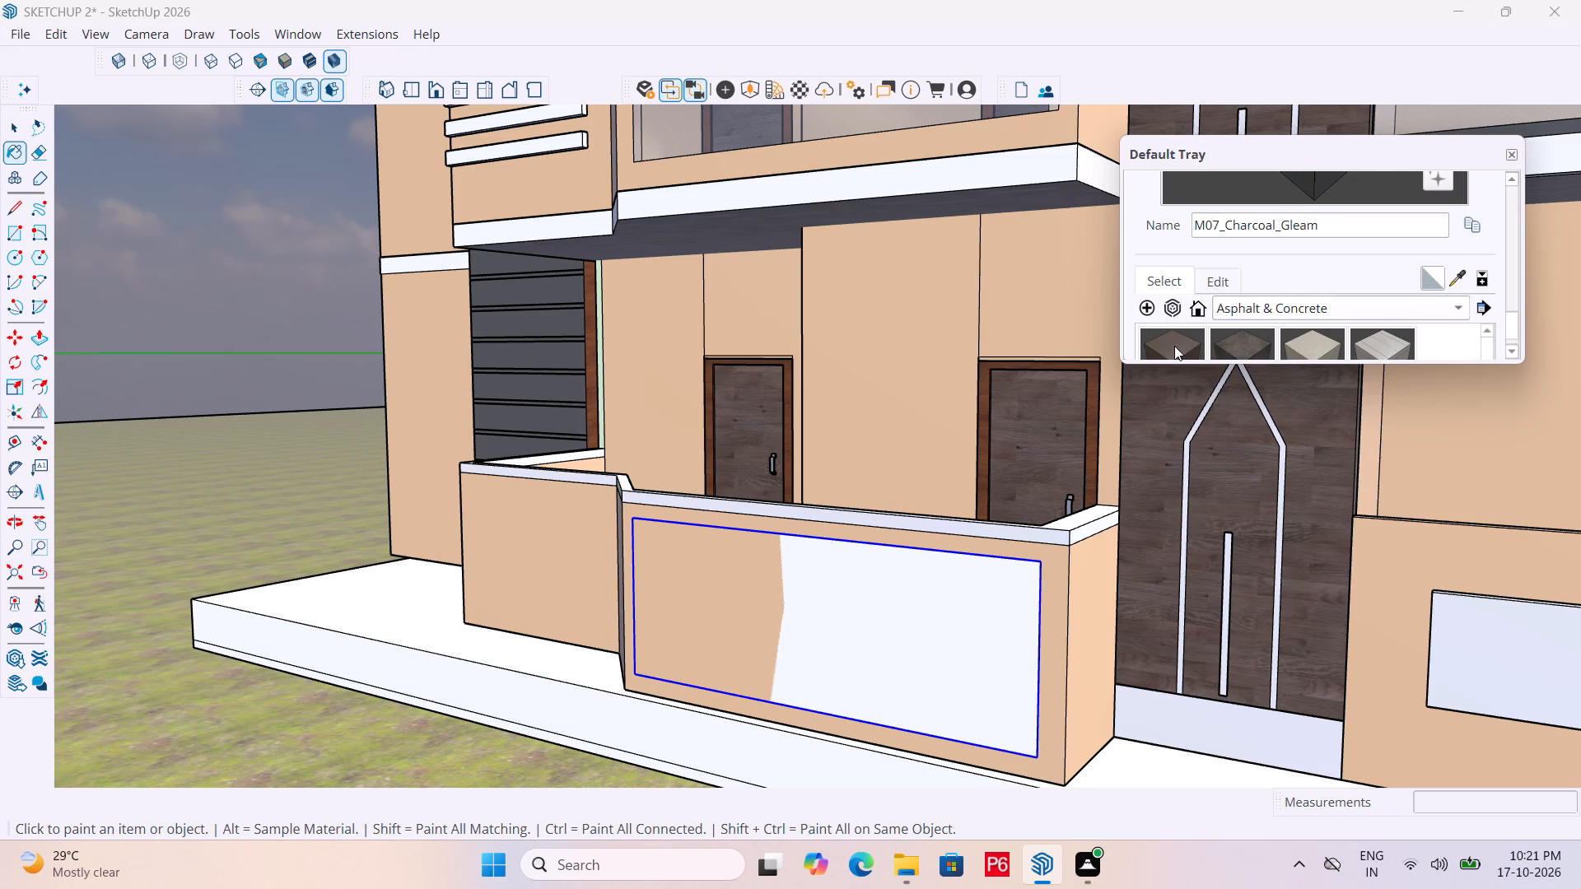
pyautogui.click(890, 563)
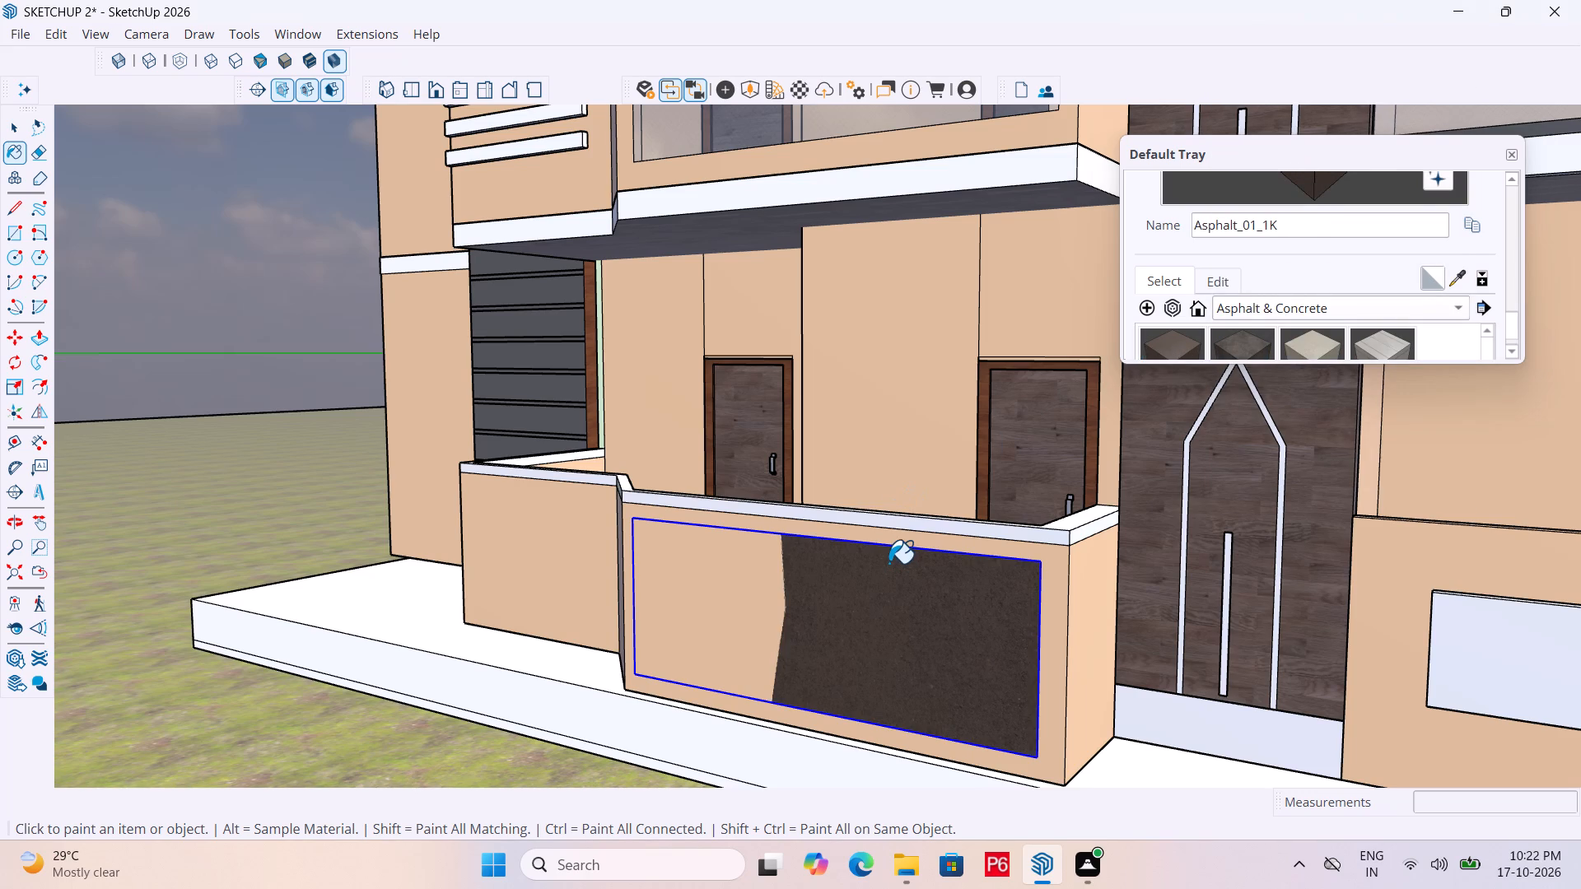
# Open the panel group on the ground-floor balcony wall and pull its face outward about 2 1/16".
pyautogui.press('p')
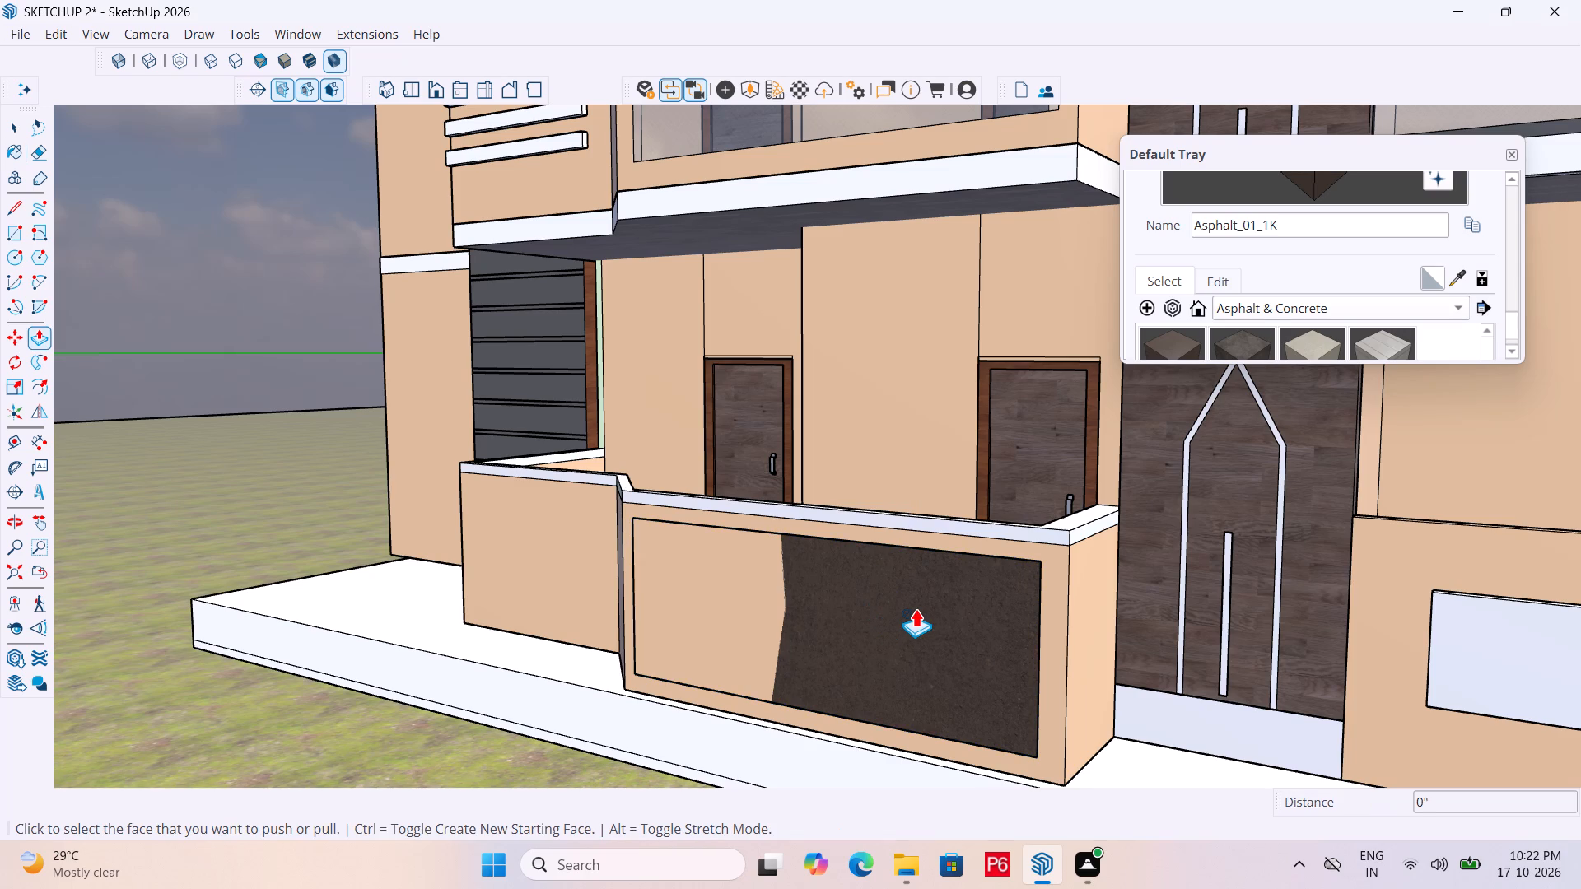
pyautogui.click(916, 608)
pyautogui.press('space')
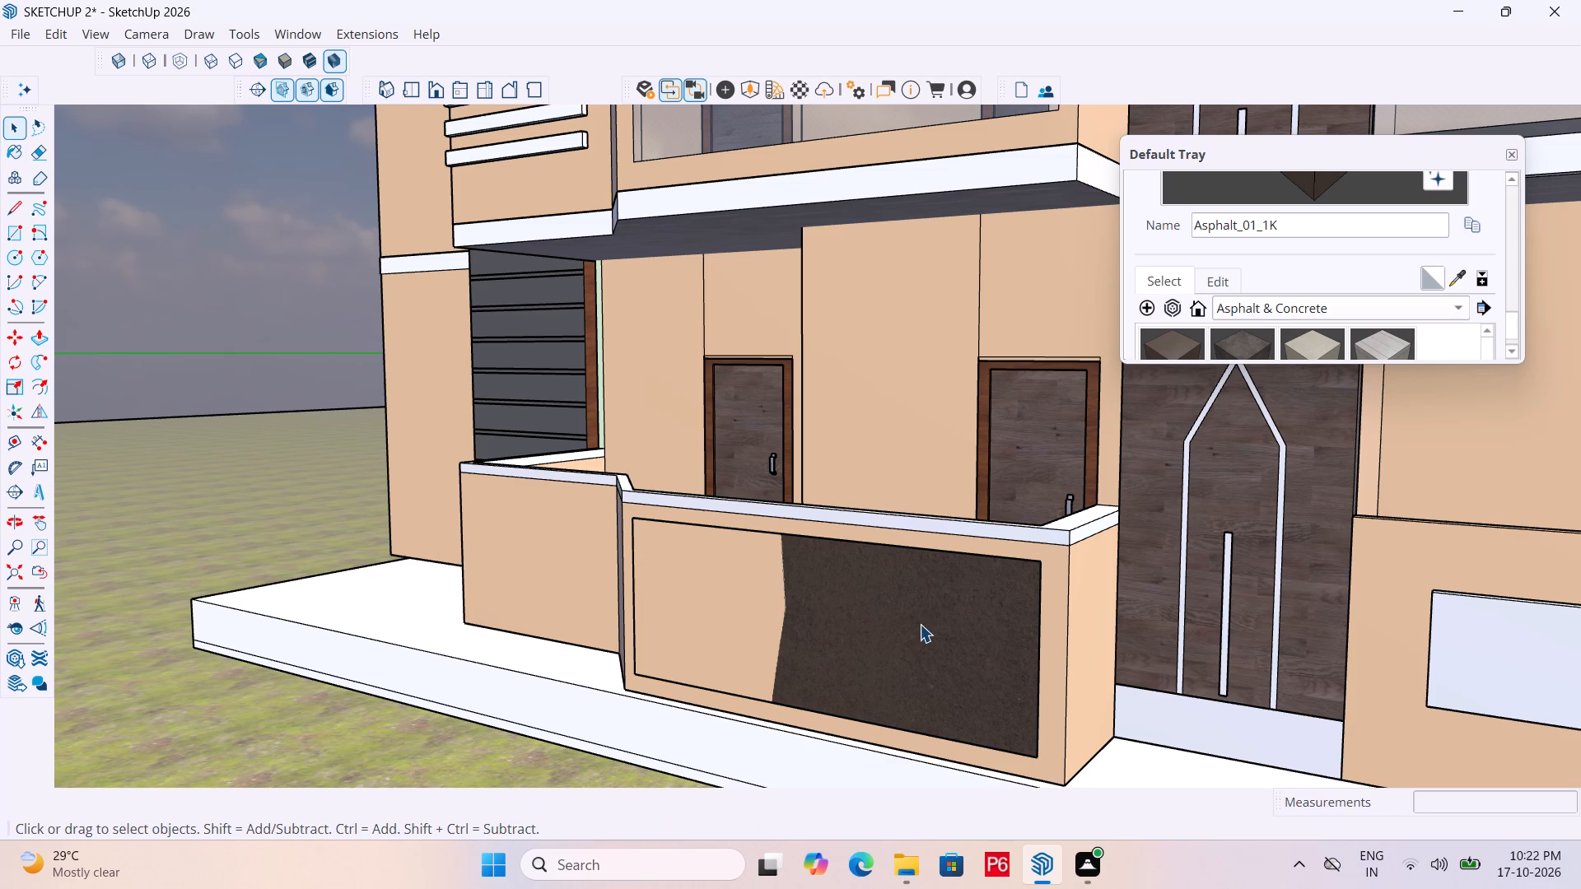
pyautogui.doubleClick(921, 623)
pyautogui.press('p')
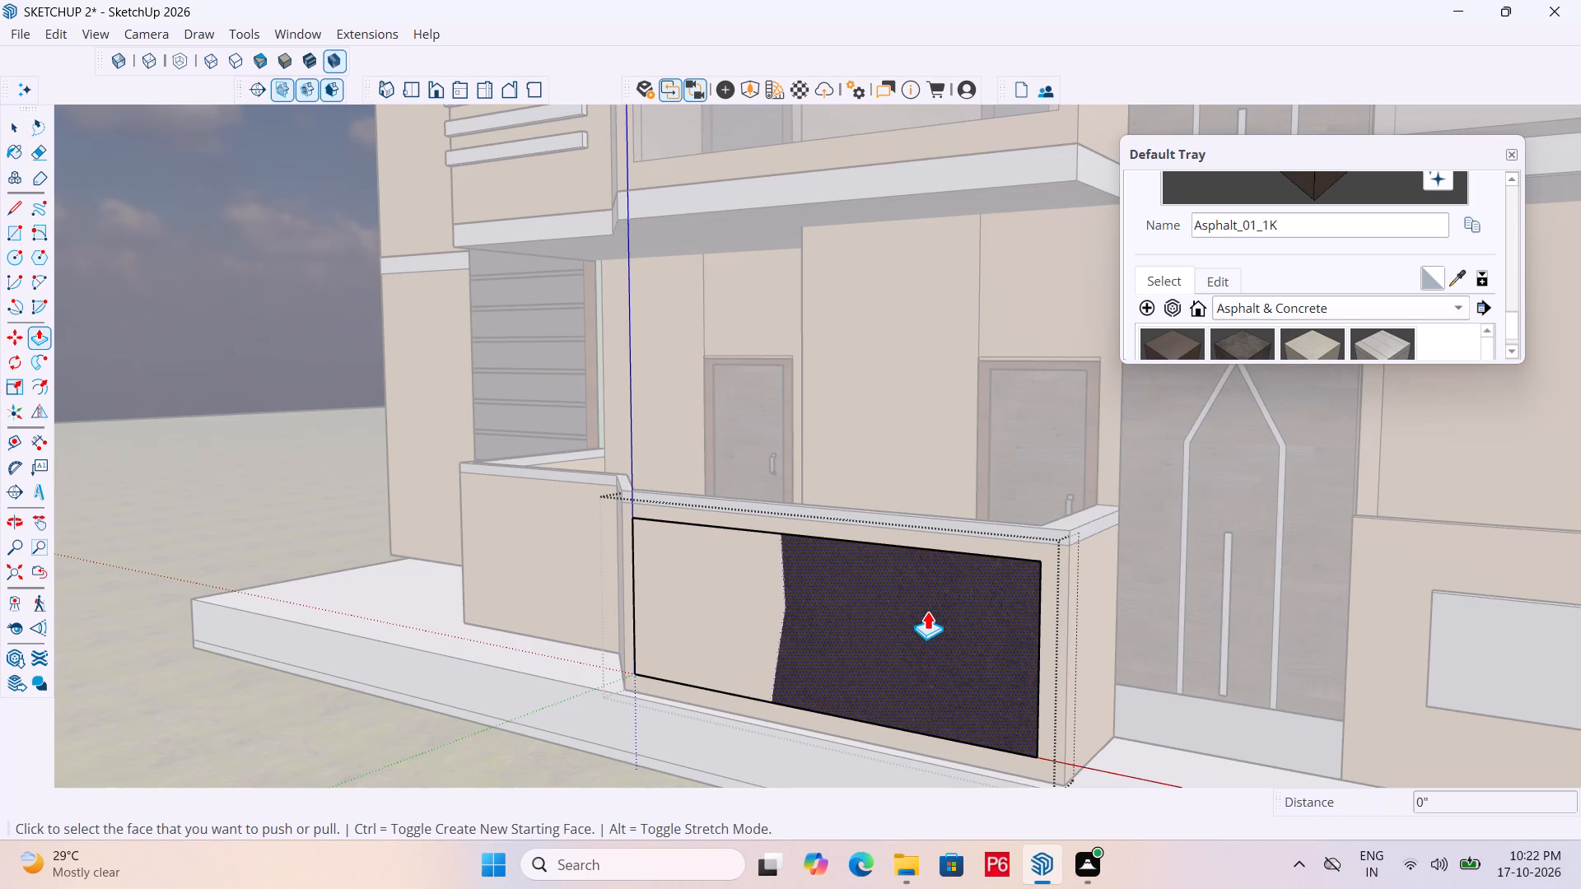
pyautogui.click(927, 611)
pyautogui.click(924, 615)
pyautogui.scroll(-5, 907, 490)
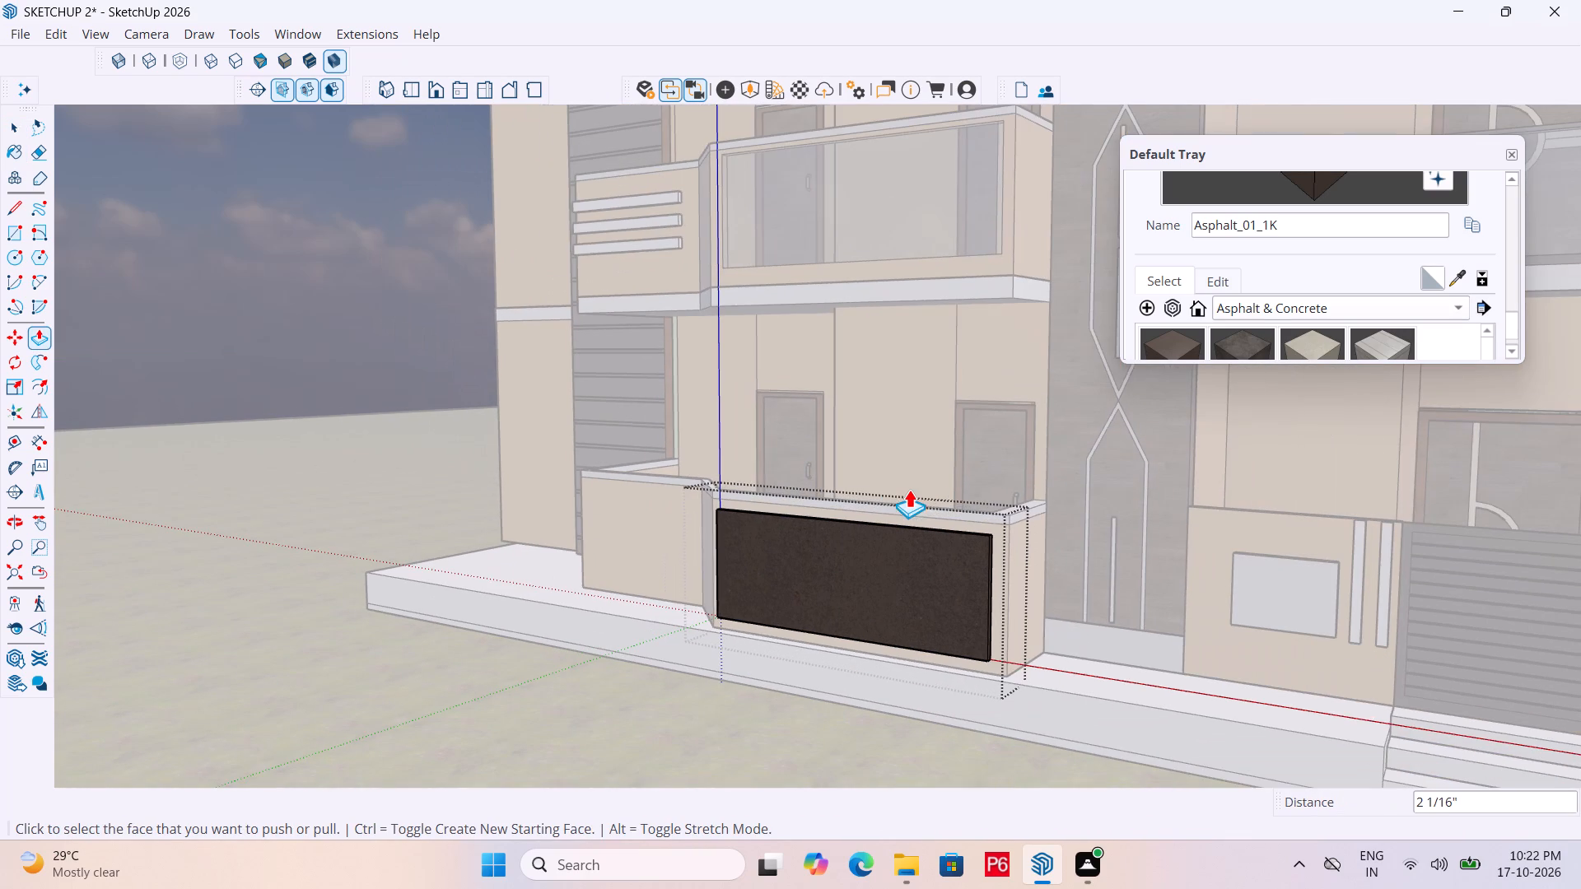
# Save the model and leave the panel group's editing mode.
pyautogui.hotkey('ctrl', 's')
pyautogui.hotkey('ctrl', 's')
pyautogui.hotkey('ctrl', 's')
pyautogui.press('space')
pyautogui.click(508, 320)
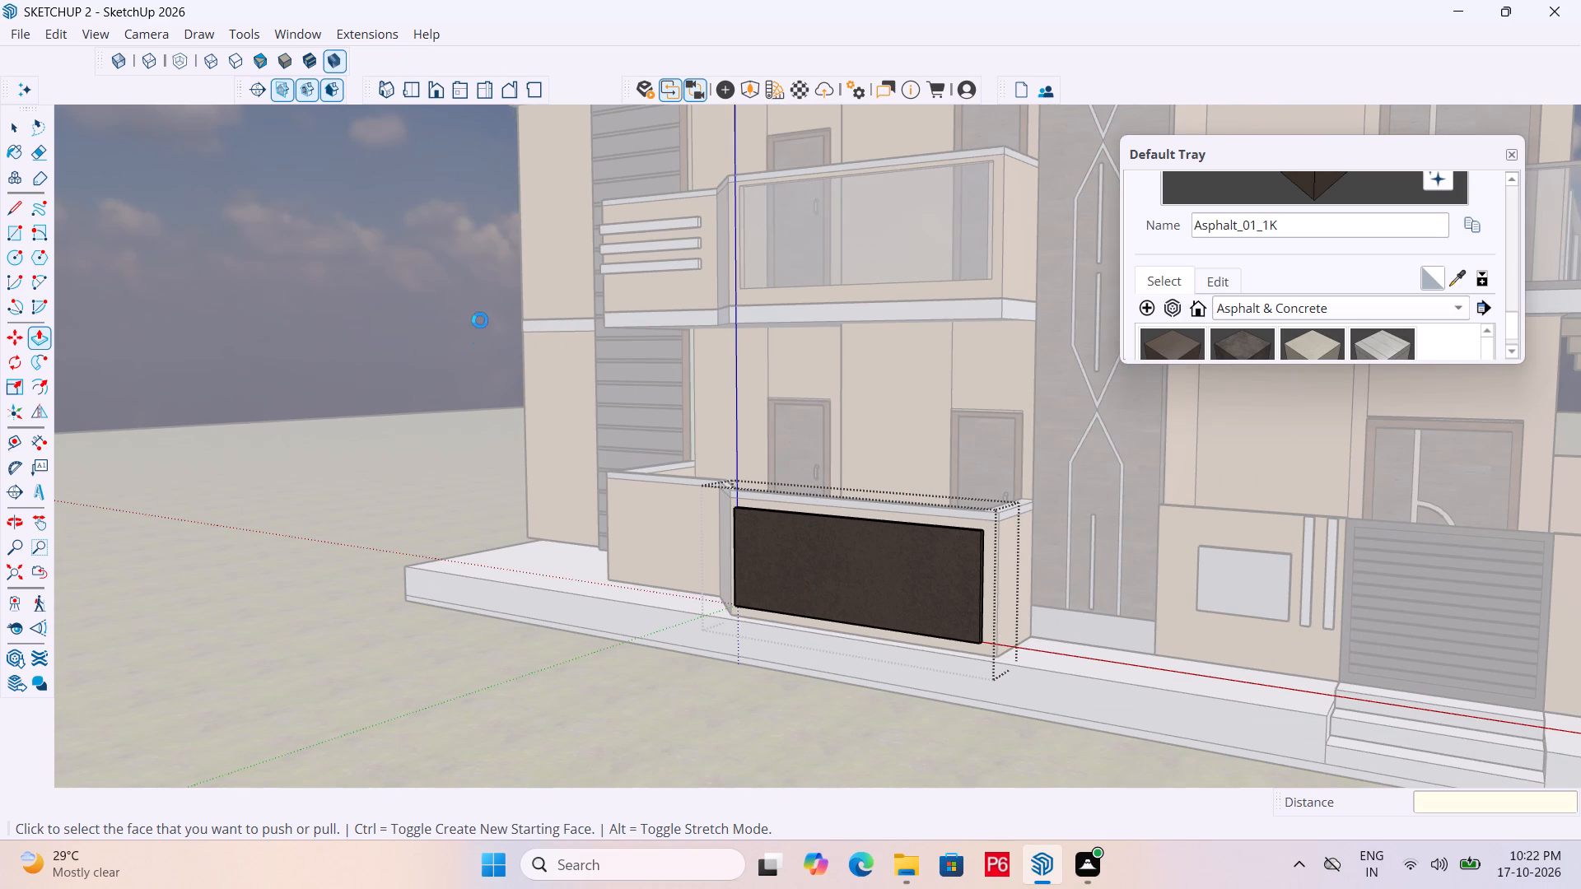
pyautogui.press('space')
pyautogui.tripleClick(478, 321)
# Examine the whole front facade with the dark balcony panel from several angles.
pyautogui.scroll(-6, 553, 444)
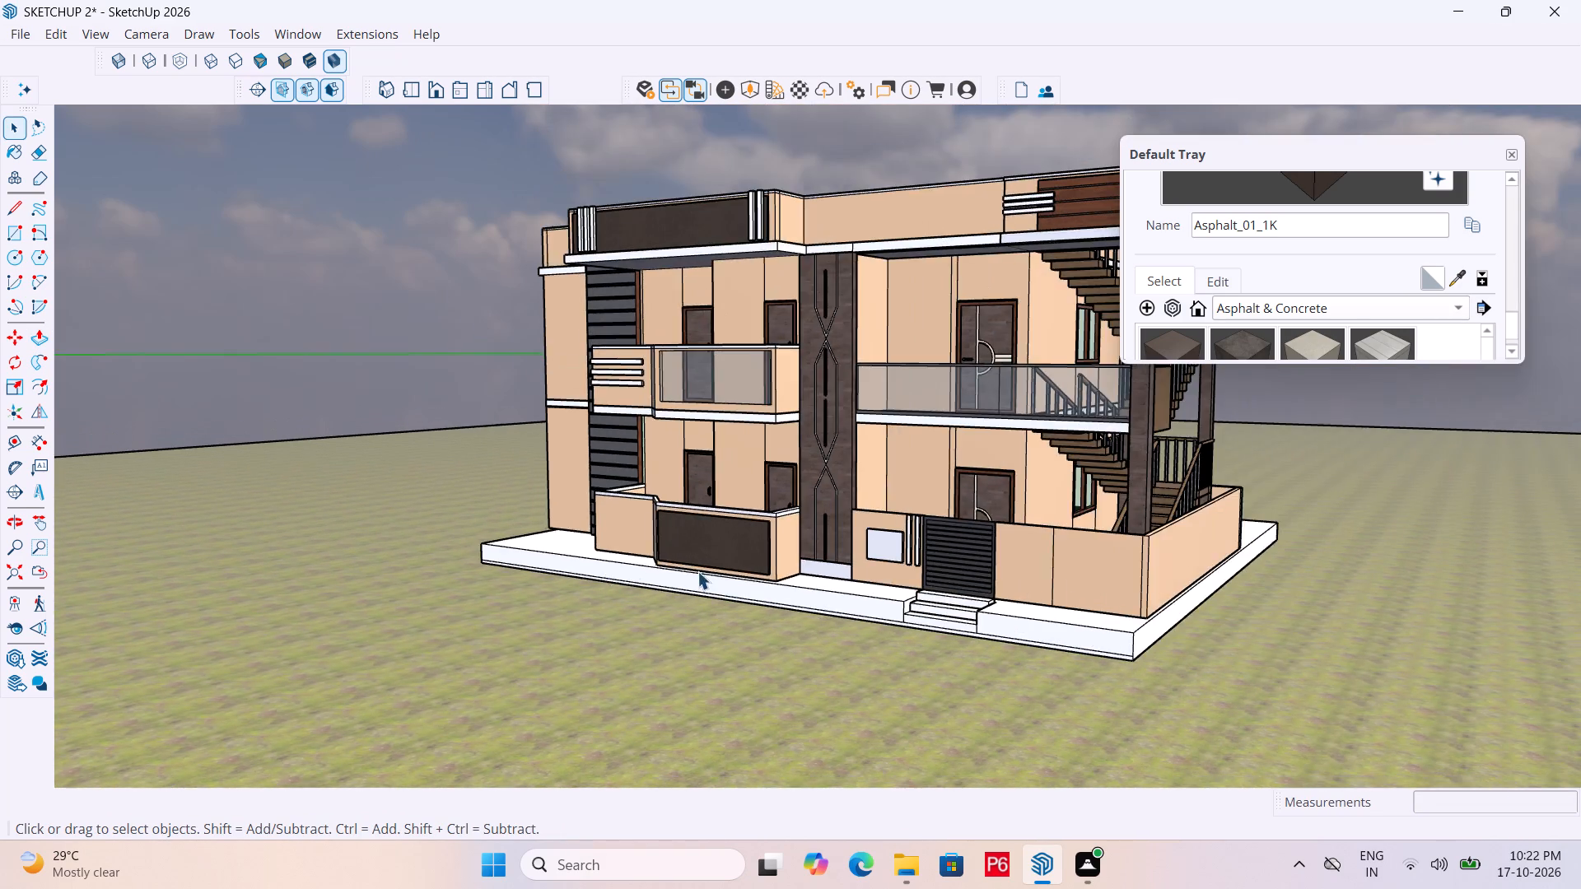
pyautogui.moveTo(719, 573); pyautogui.dragTo(776, 595, button='middle')
pyautogui.scroll(-4, 727, 626)
pyautogui.moveTo(708, 628); pyautogui.dragTo(878, 600, button='middle')
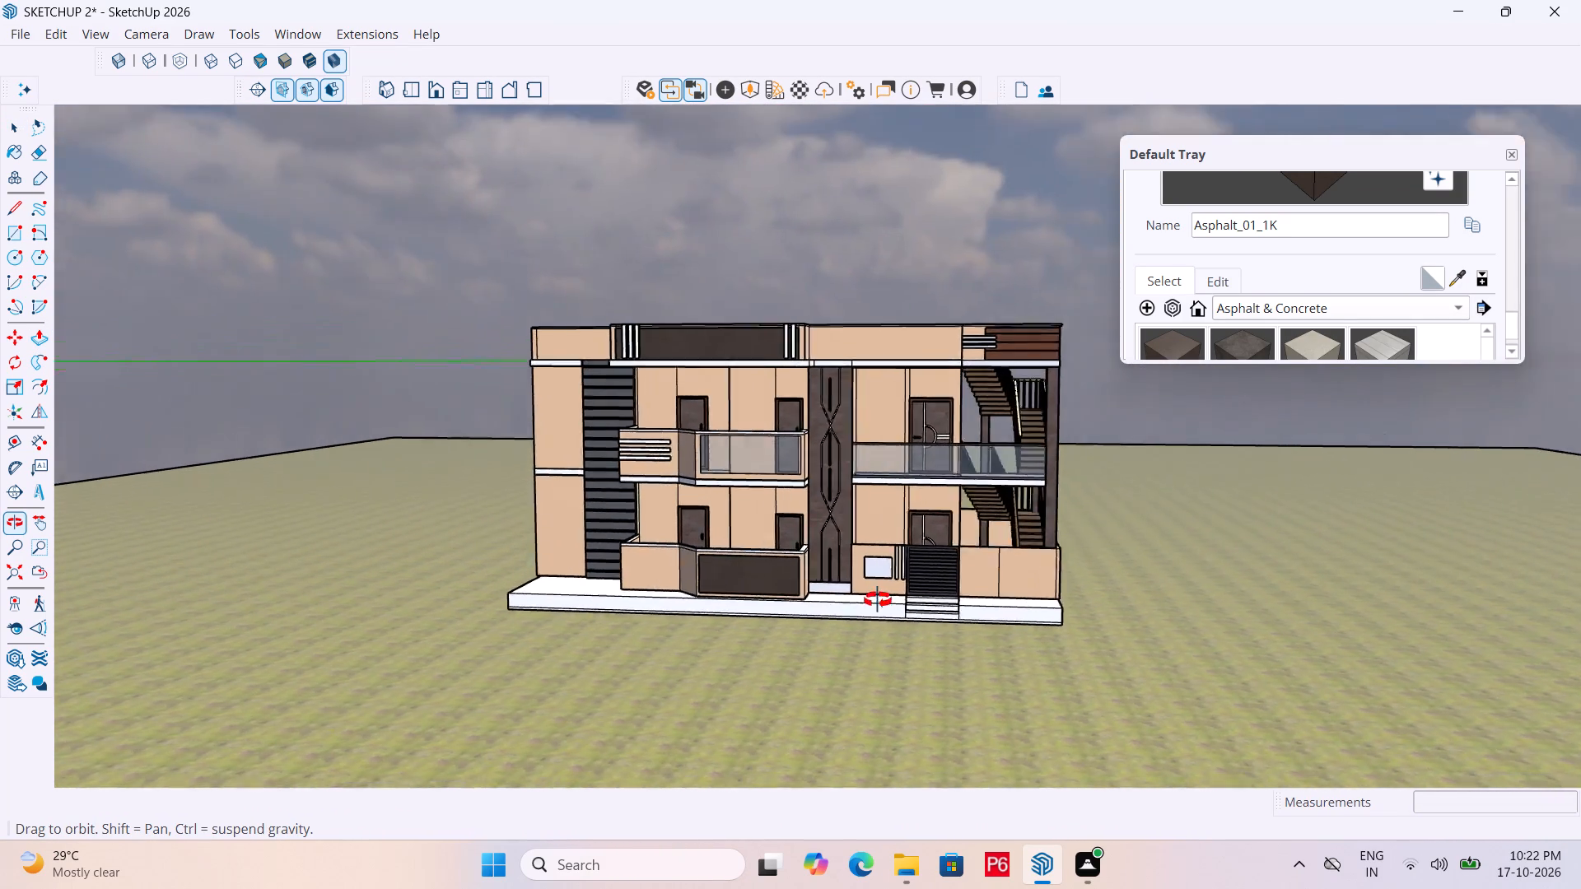
pyautogui.moveTo(878, 600); pyautogui.dragTo(604, 584, button='middle')
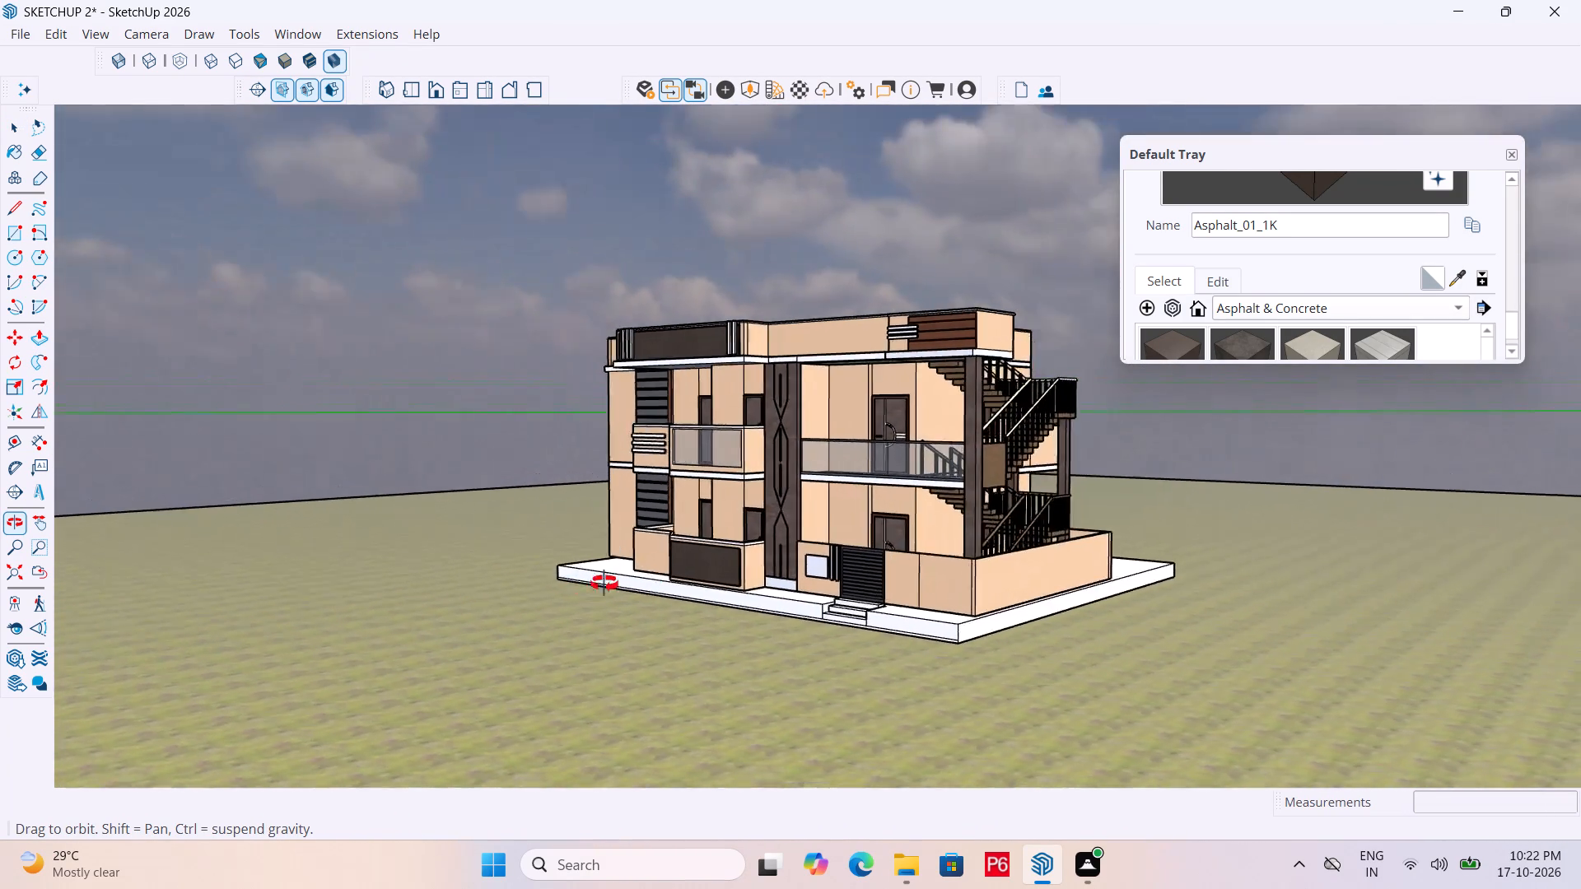
pyautogui.moveTo(604, 584); pyautogui.dragTo(769, 611, button='middle')
pyautogui.moveTo(868, 367); pyautogui.dragTo(828, 356, button='middle')
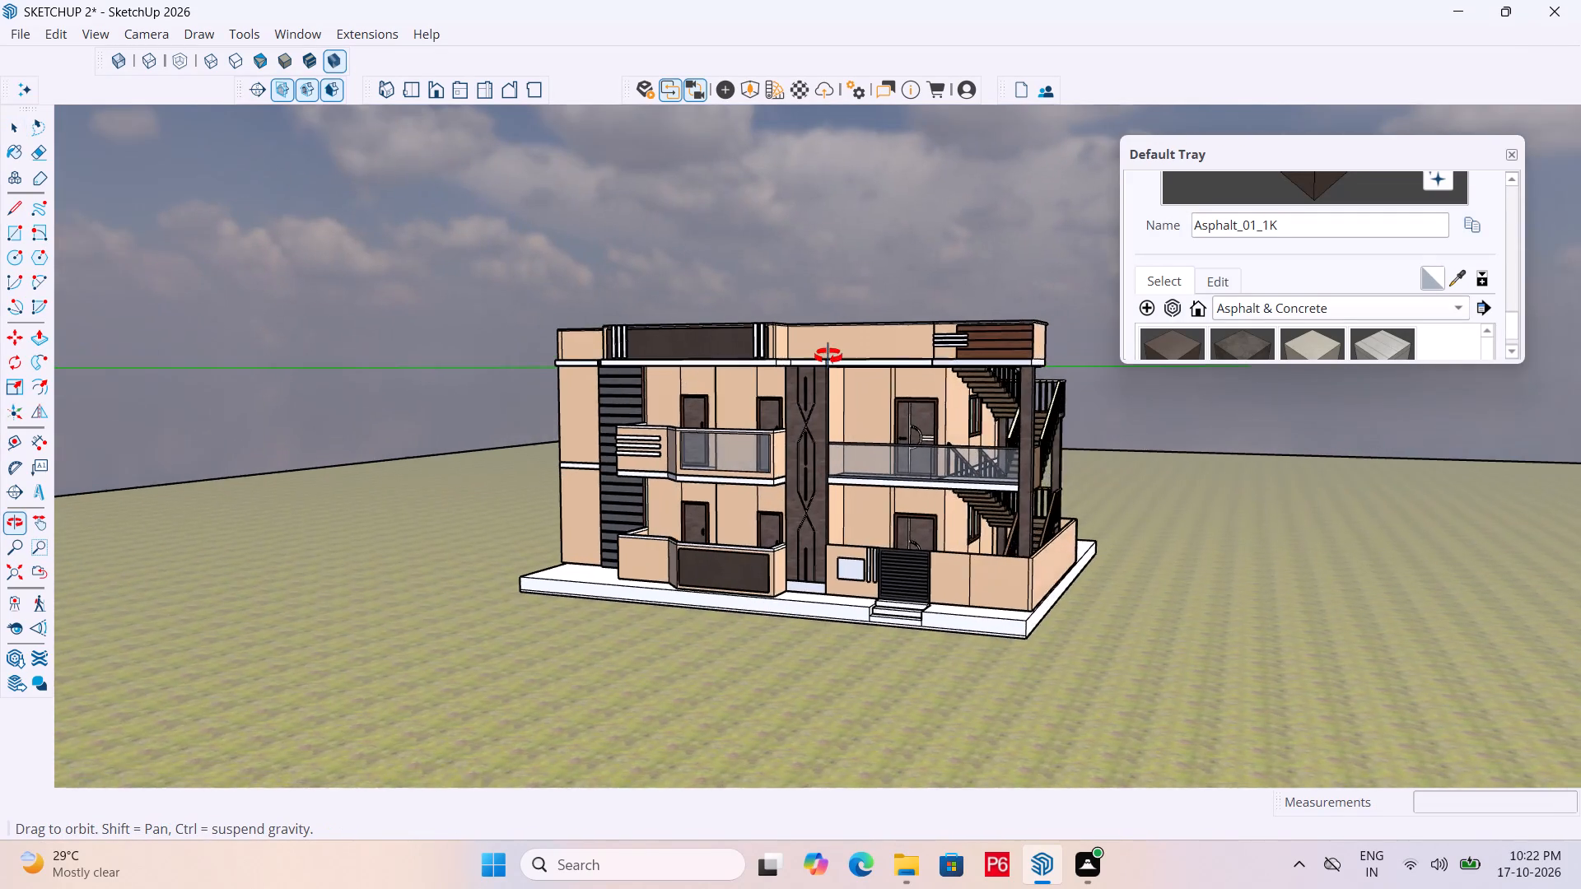
pyautogui.moveTo(828, 356); pyautogui.dragTo(817, 330, button='middle')
pyautogui.moveTo(845, 460); pyautogui.dragTo(863, 468, button='middle')
# Save the model again.
pyautogui.hotkey('ctrl', 's')
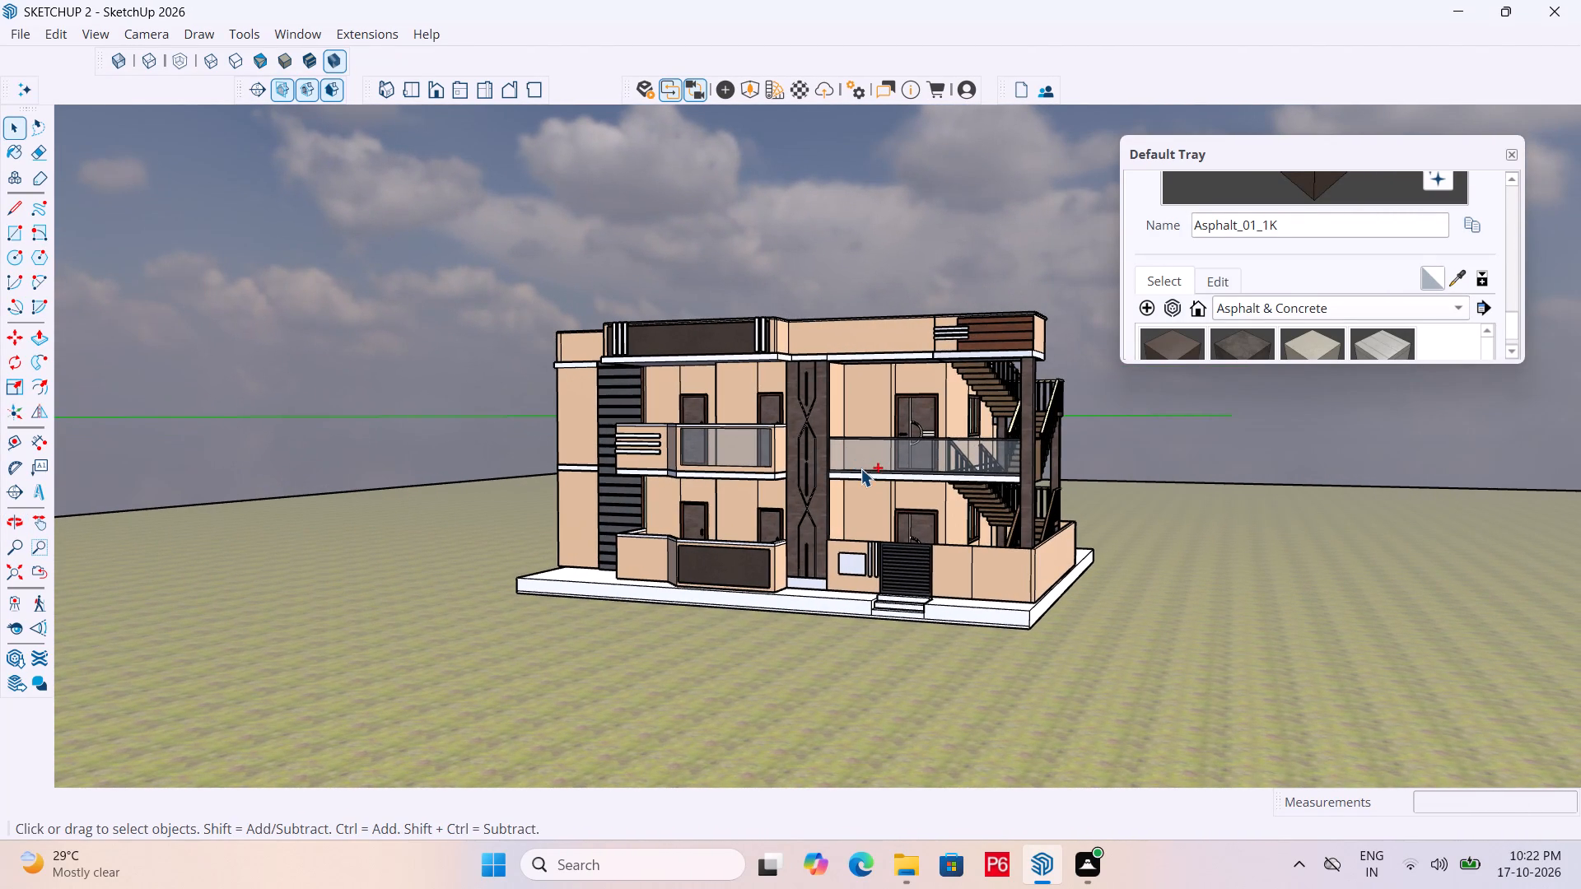
pyautogui.hotkey('ctrl', 's')
# Examine the house from the front, the staircase side and the unpainted rear sides.
pyautogui.moveTo(646, 596); pyautogui.dragTo(1053, 632, button='middle')
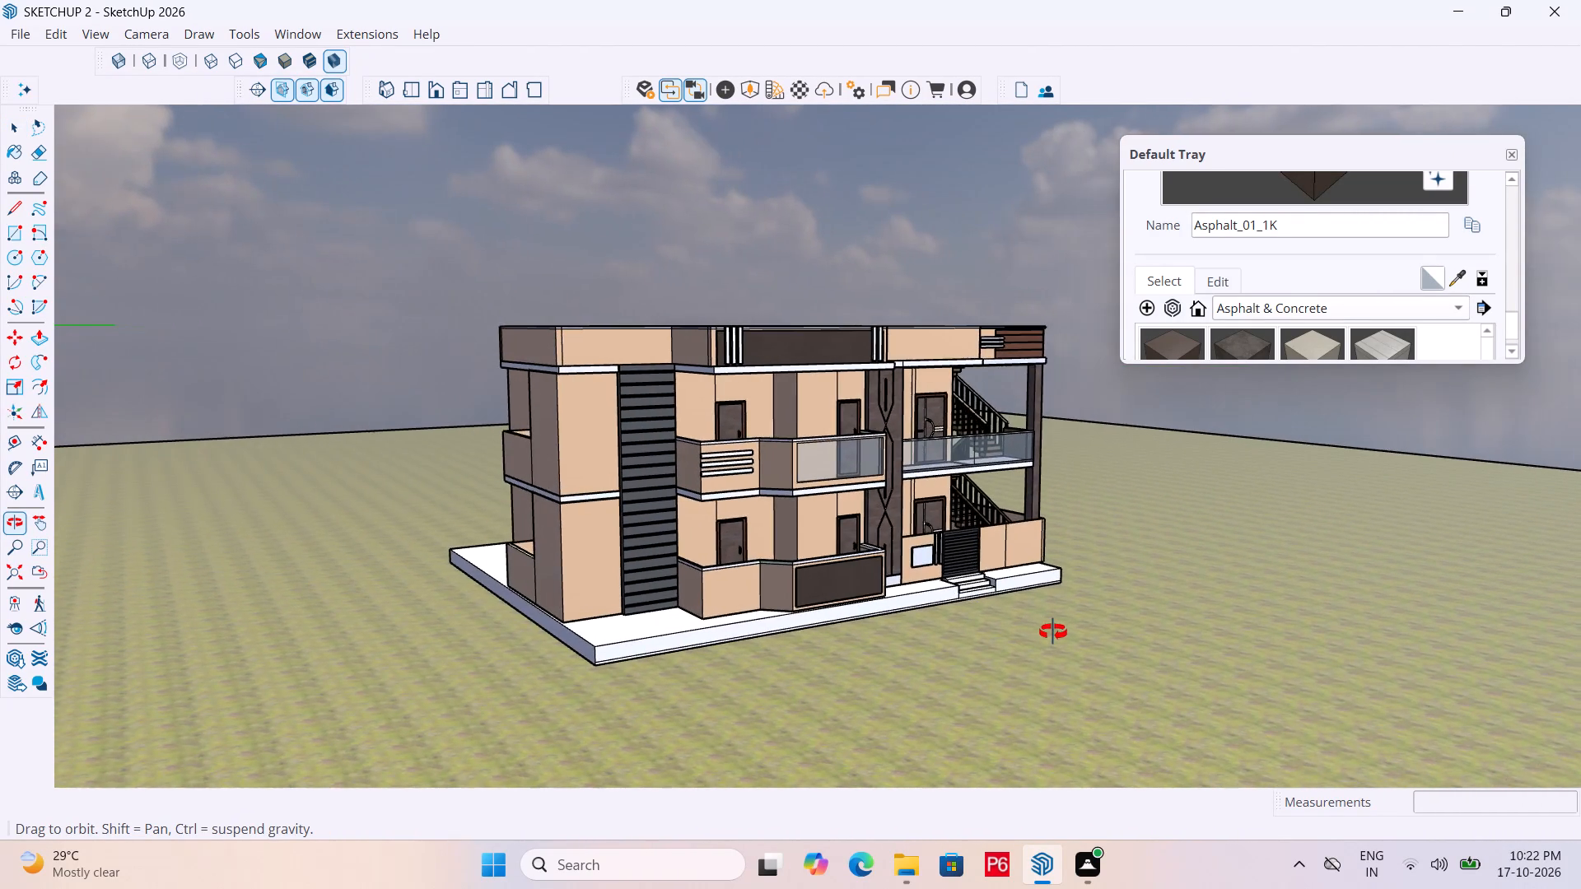
pyautogui.moveTo(1053, 632); pyautogui.dragTo(433, 595, button='middle')
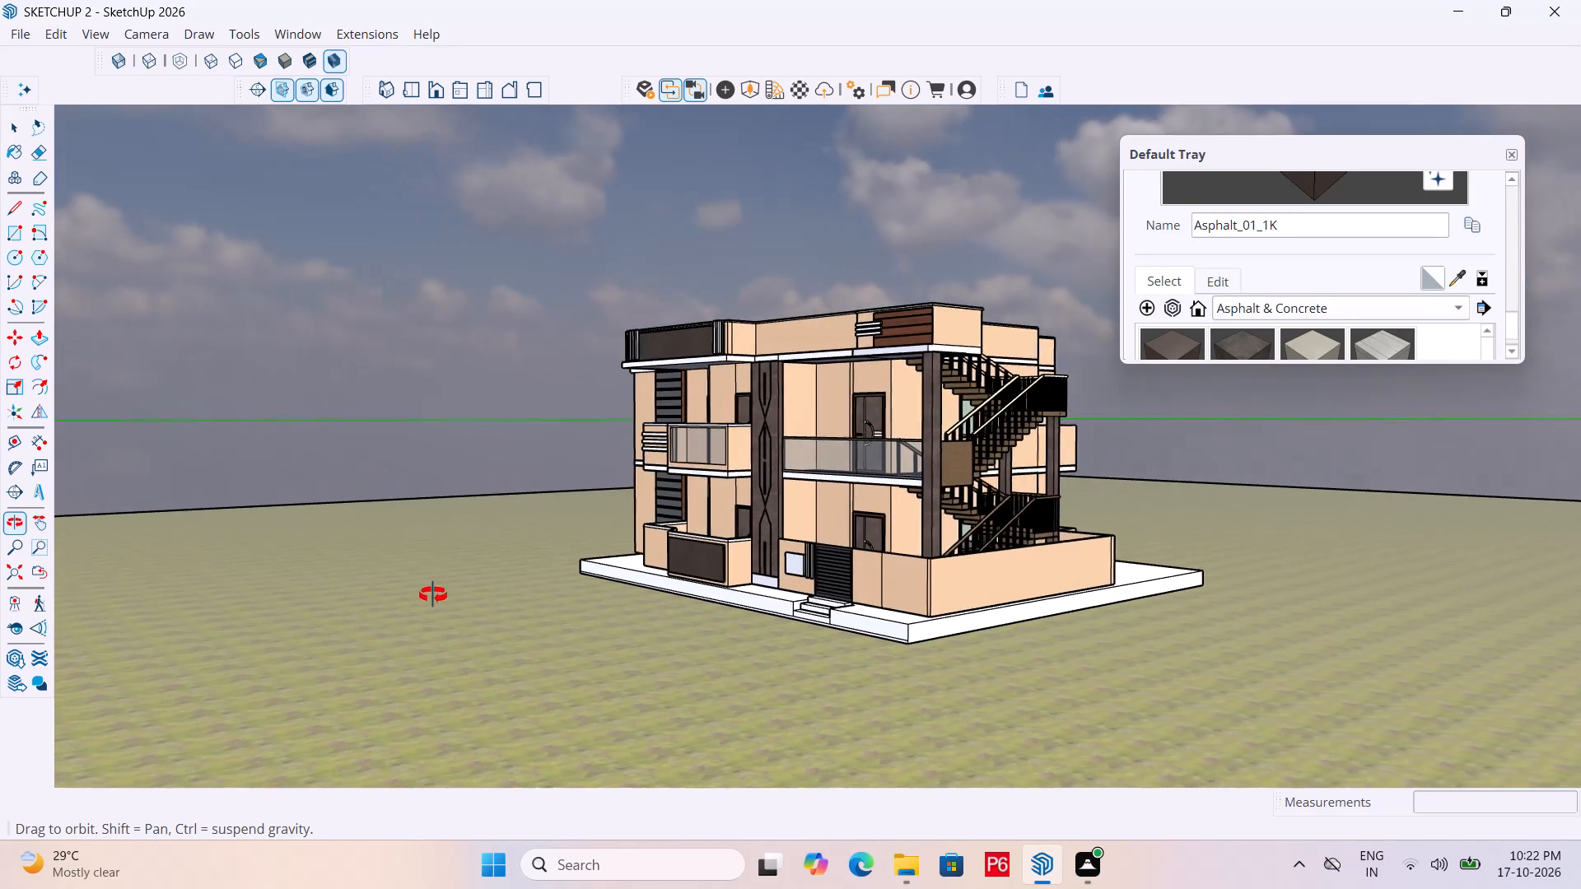
pyautogui.moveTo(433, 595); pyautogui.dragTo(860, 613, button='middle')
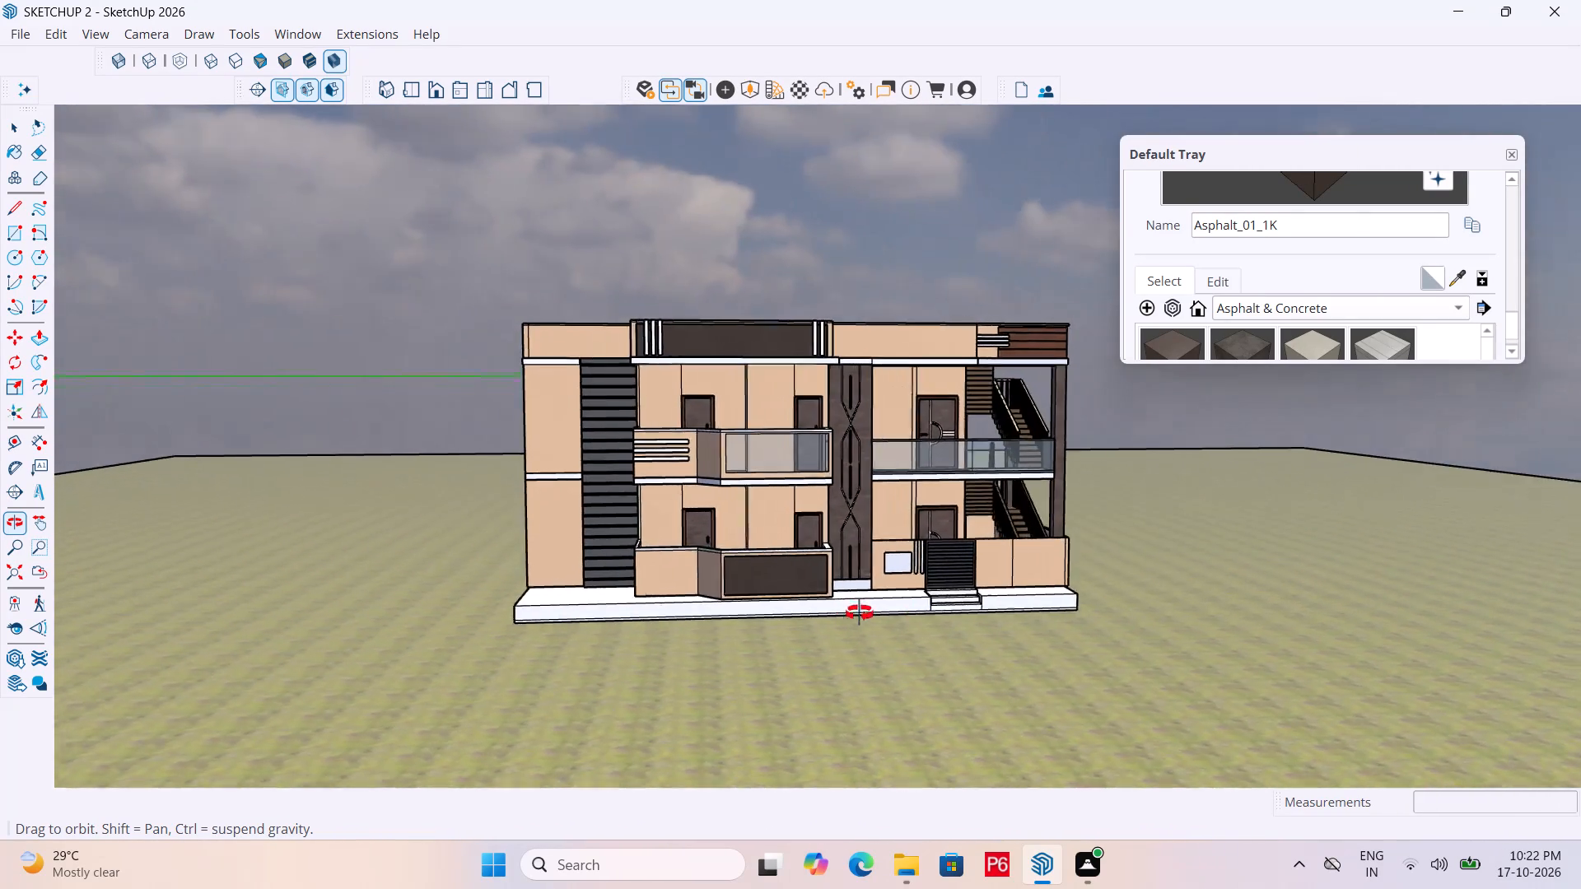
pyautogui.moveTo(860, 613); pyautogui.dragTo(1359, 603, button='middle')
pyautogui.moveTo(496, 545); pyautogui.dragTo(1082, 628, button='middle')
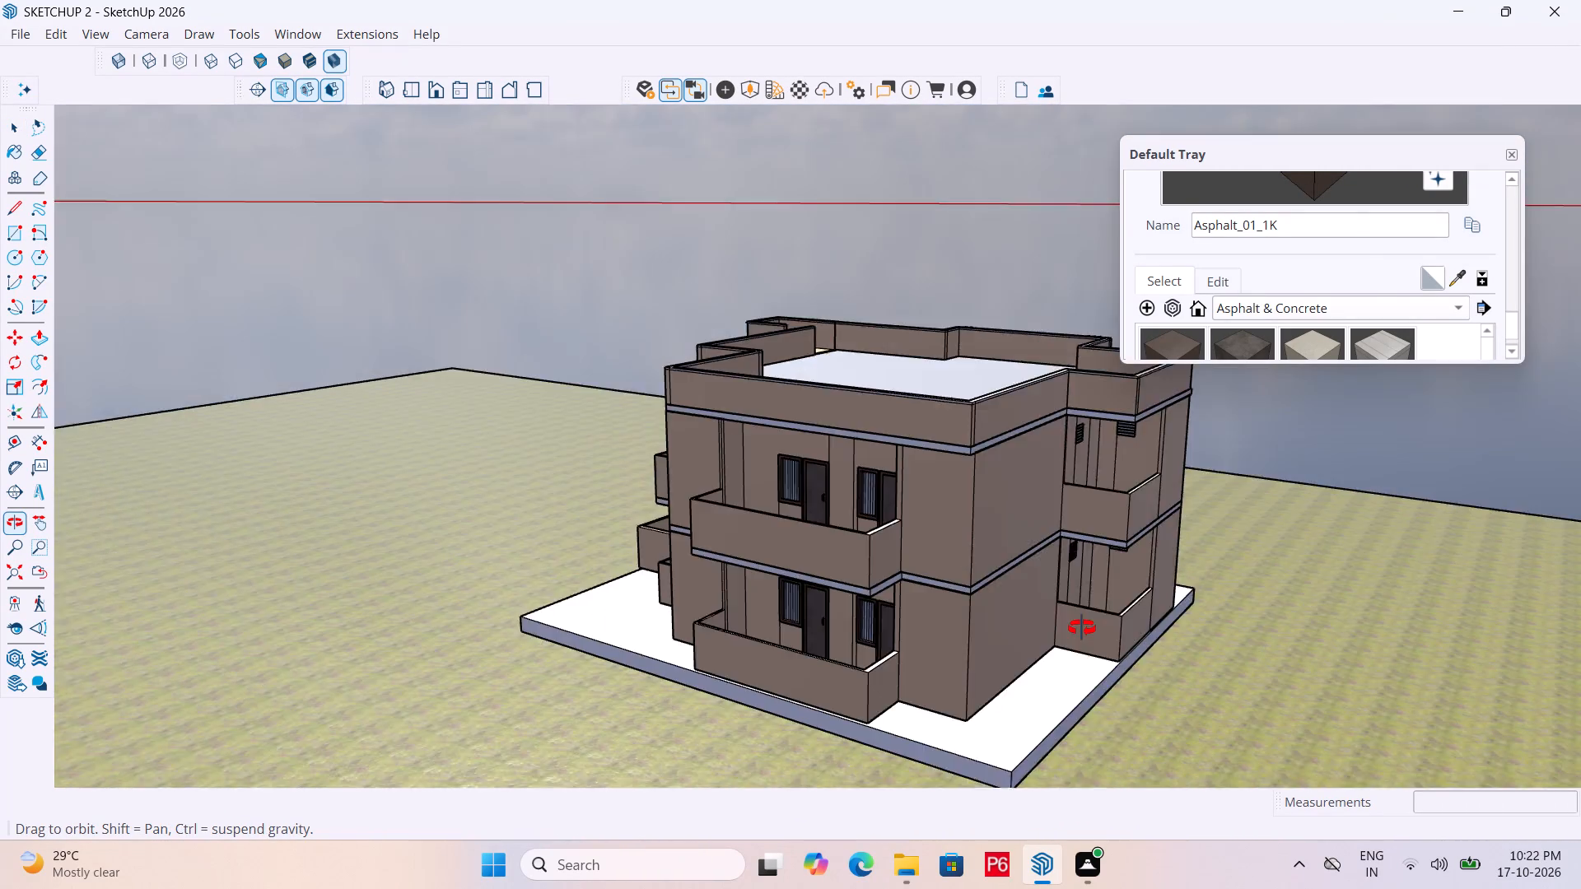
pyautogui.moveTo(1082, 628); pyautogui.dragTo(866, 612, button='middle')
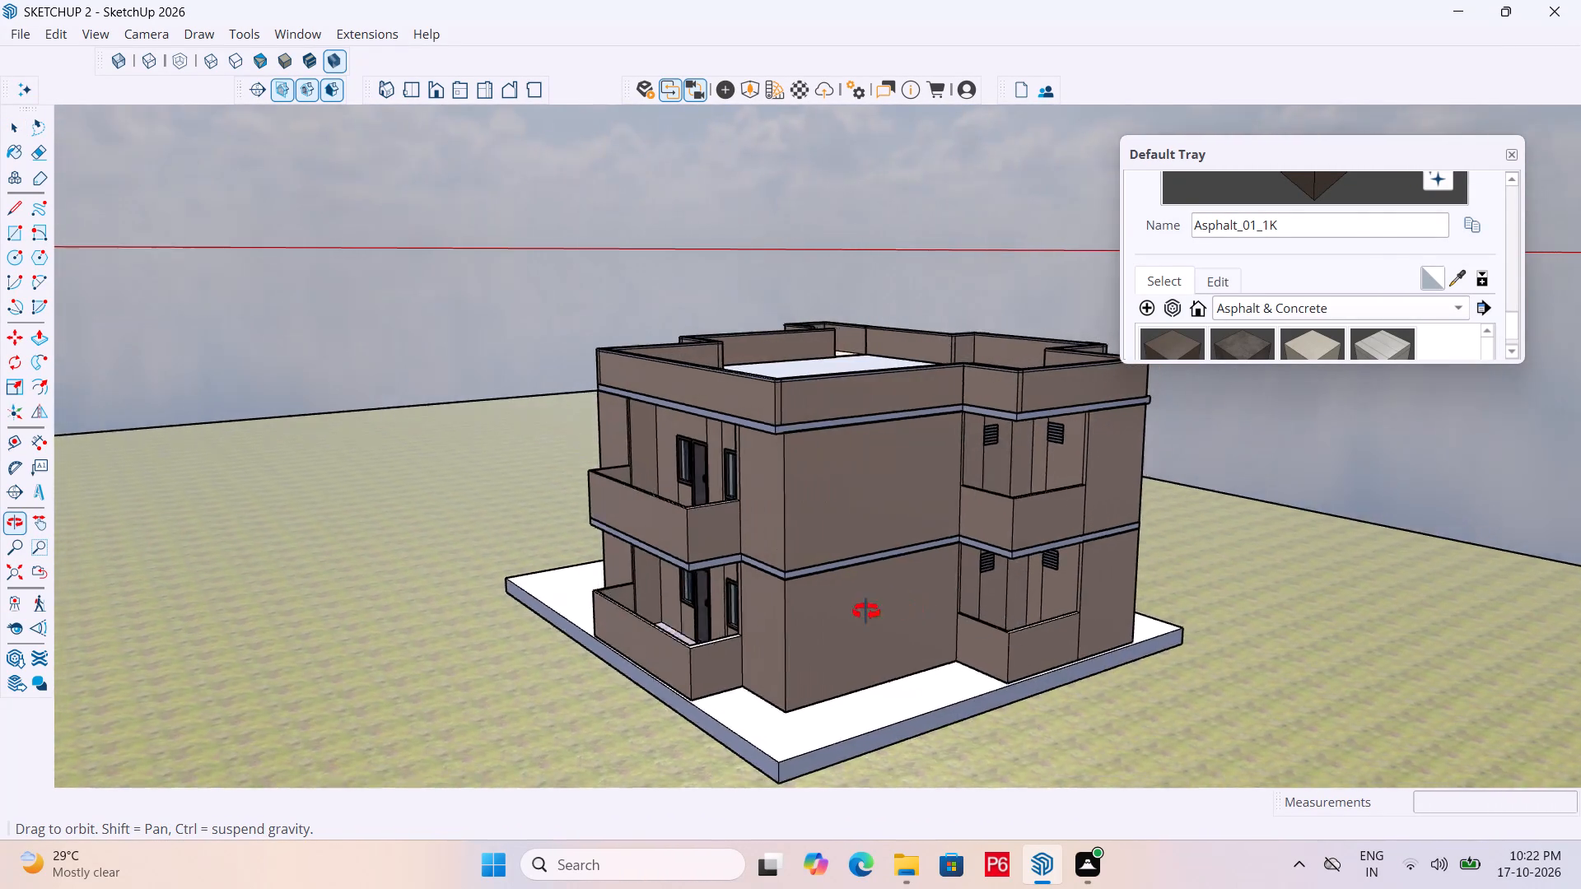
pyautogui.moveTo(866, 612); pyautogui.dragTo(701, 613, button='middle')
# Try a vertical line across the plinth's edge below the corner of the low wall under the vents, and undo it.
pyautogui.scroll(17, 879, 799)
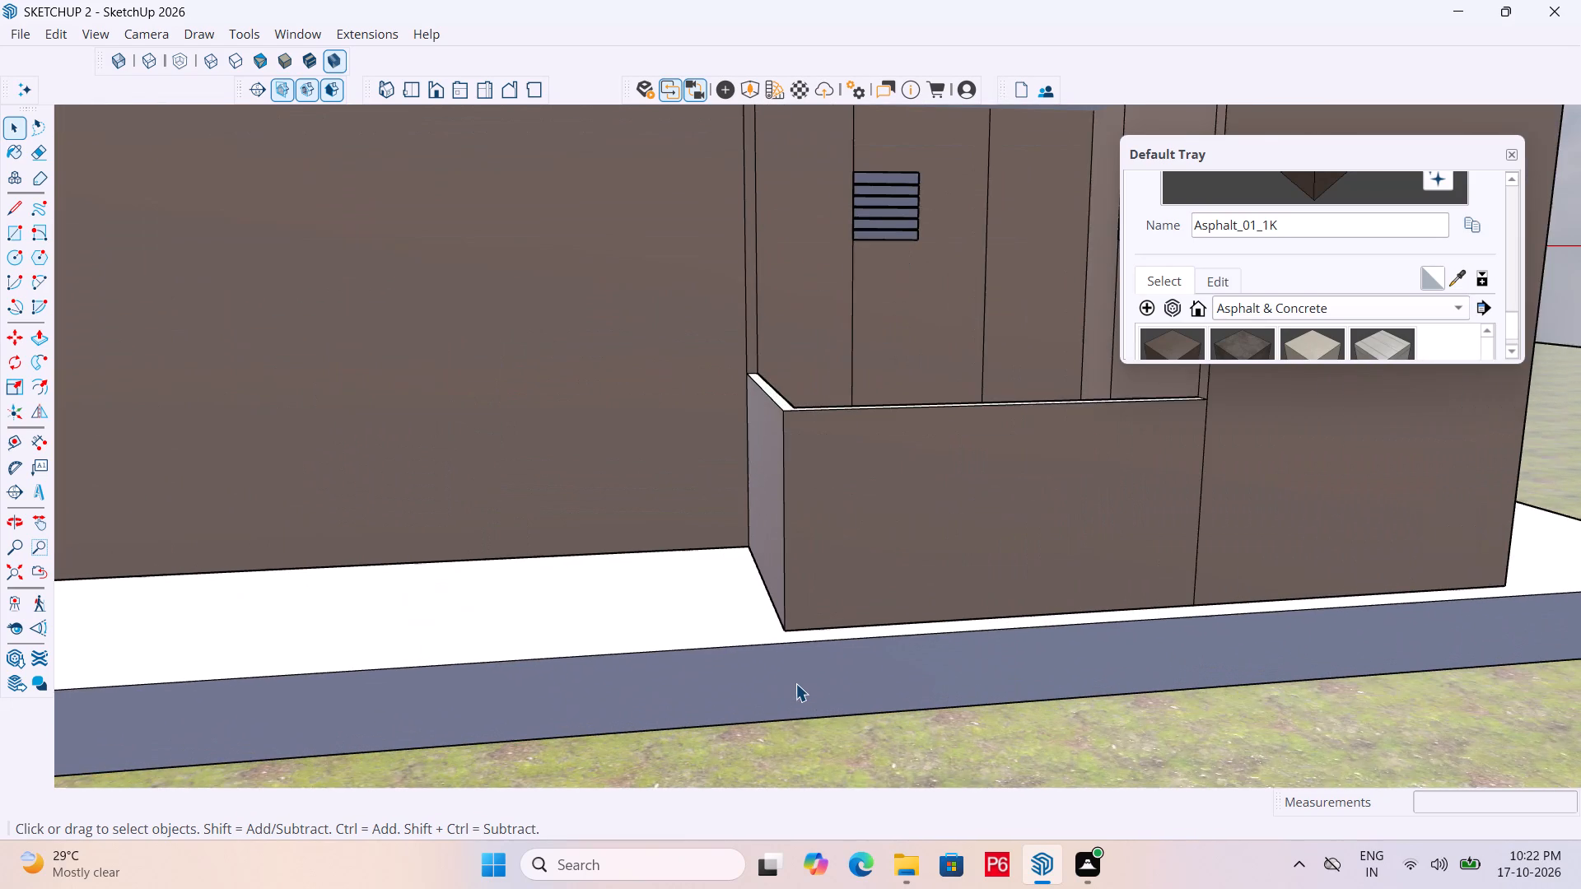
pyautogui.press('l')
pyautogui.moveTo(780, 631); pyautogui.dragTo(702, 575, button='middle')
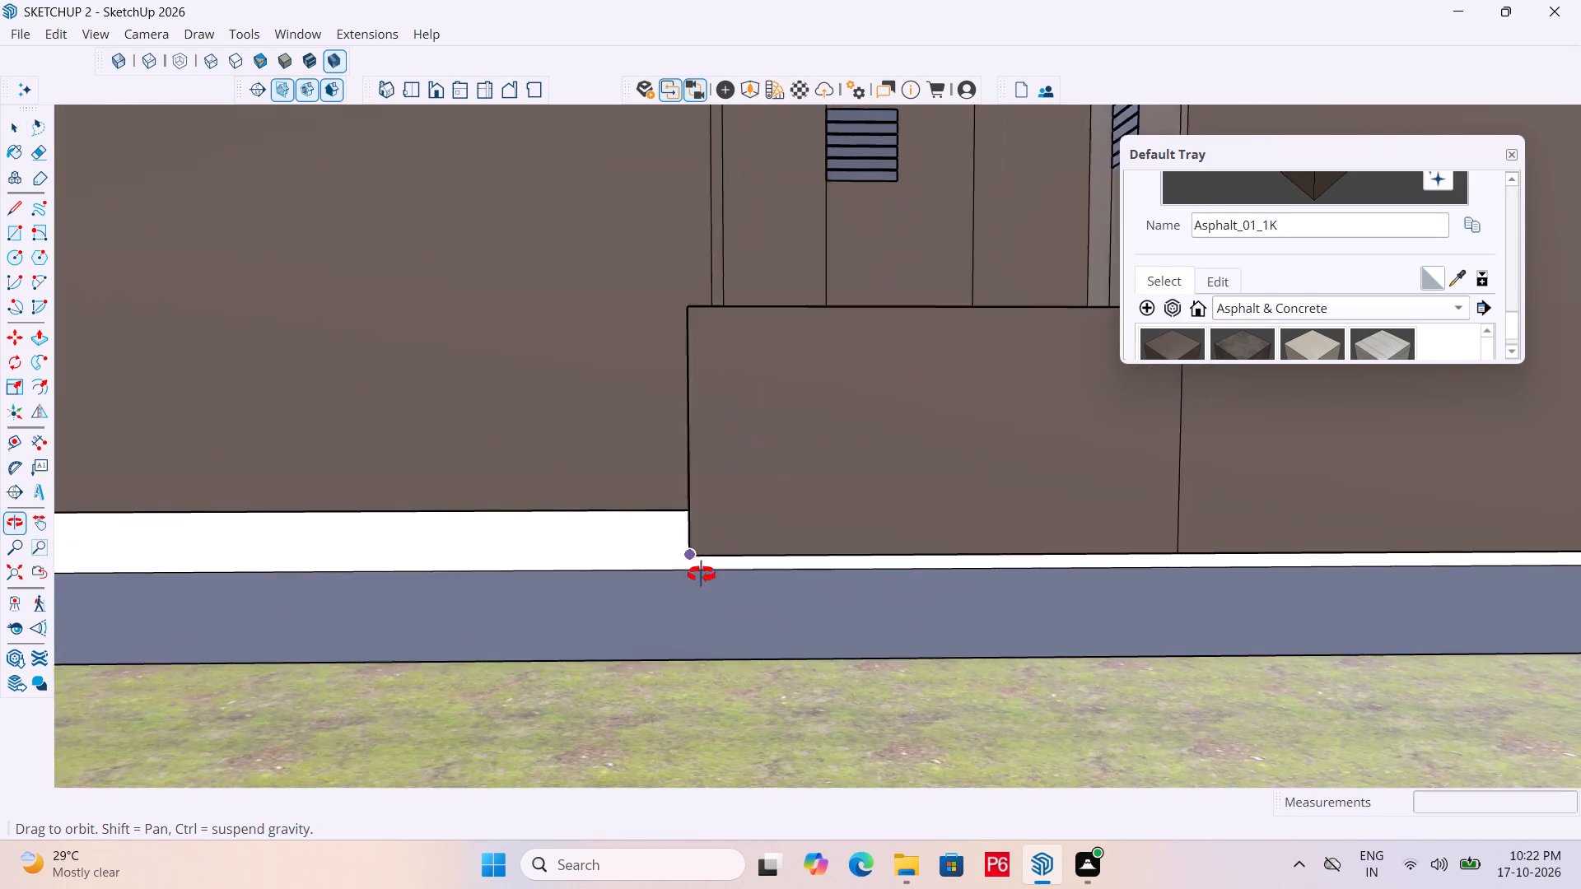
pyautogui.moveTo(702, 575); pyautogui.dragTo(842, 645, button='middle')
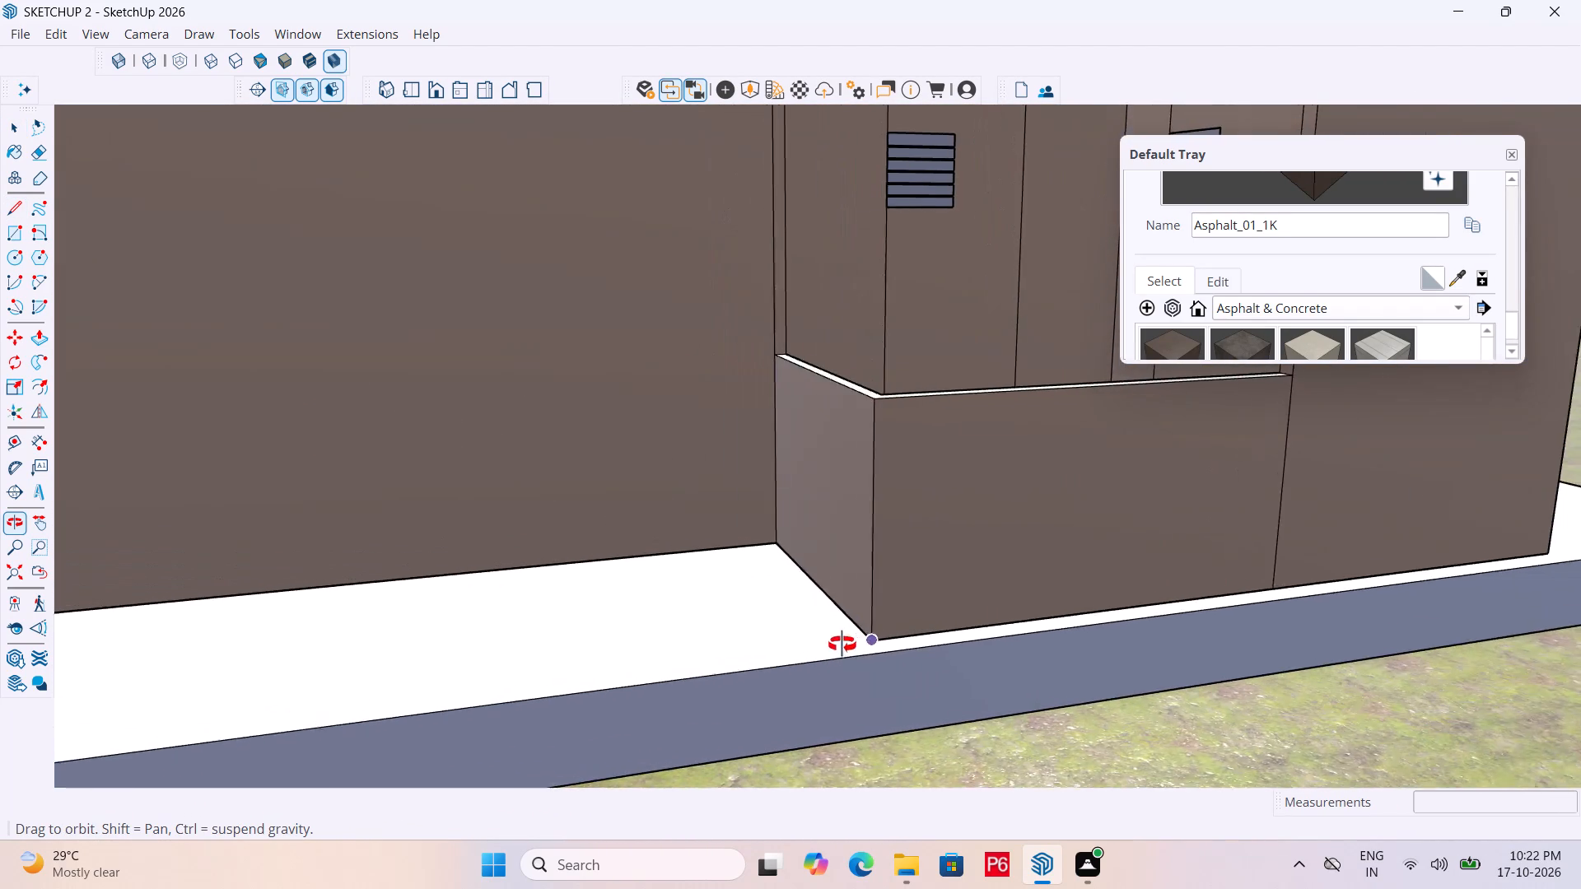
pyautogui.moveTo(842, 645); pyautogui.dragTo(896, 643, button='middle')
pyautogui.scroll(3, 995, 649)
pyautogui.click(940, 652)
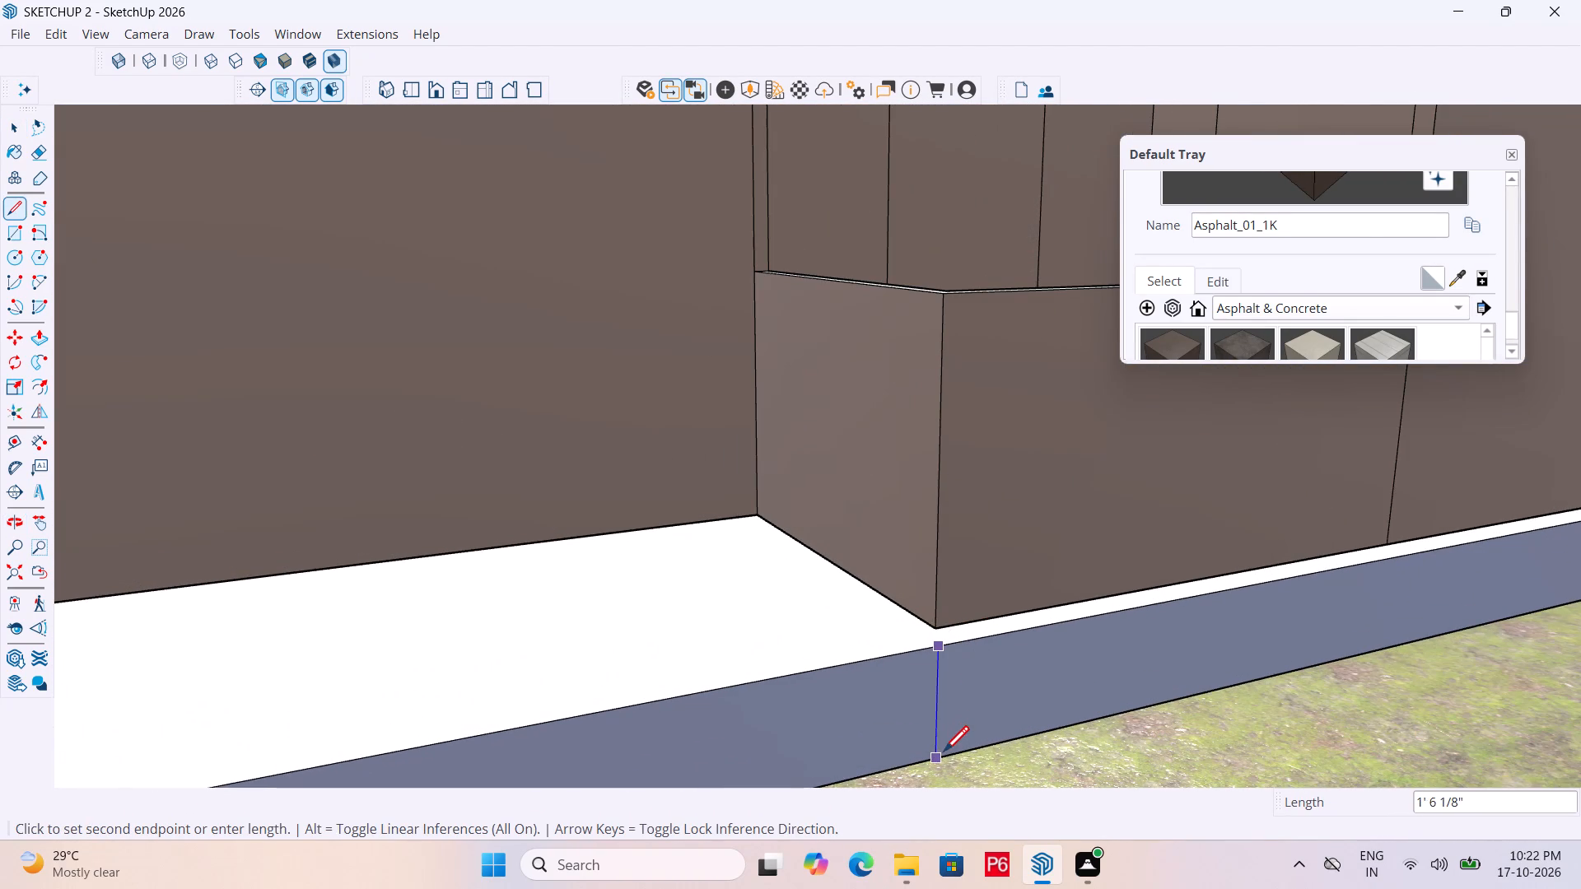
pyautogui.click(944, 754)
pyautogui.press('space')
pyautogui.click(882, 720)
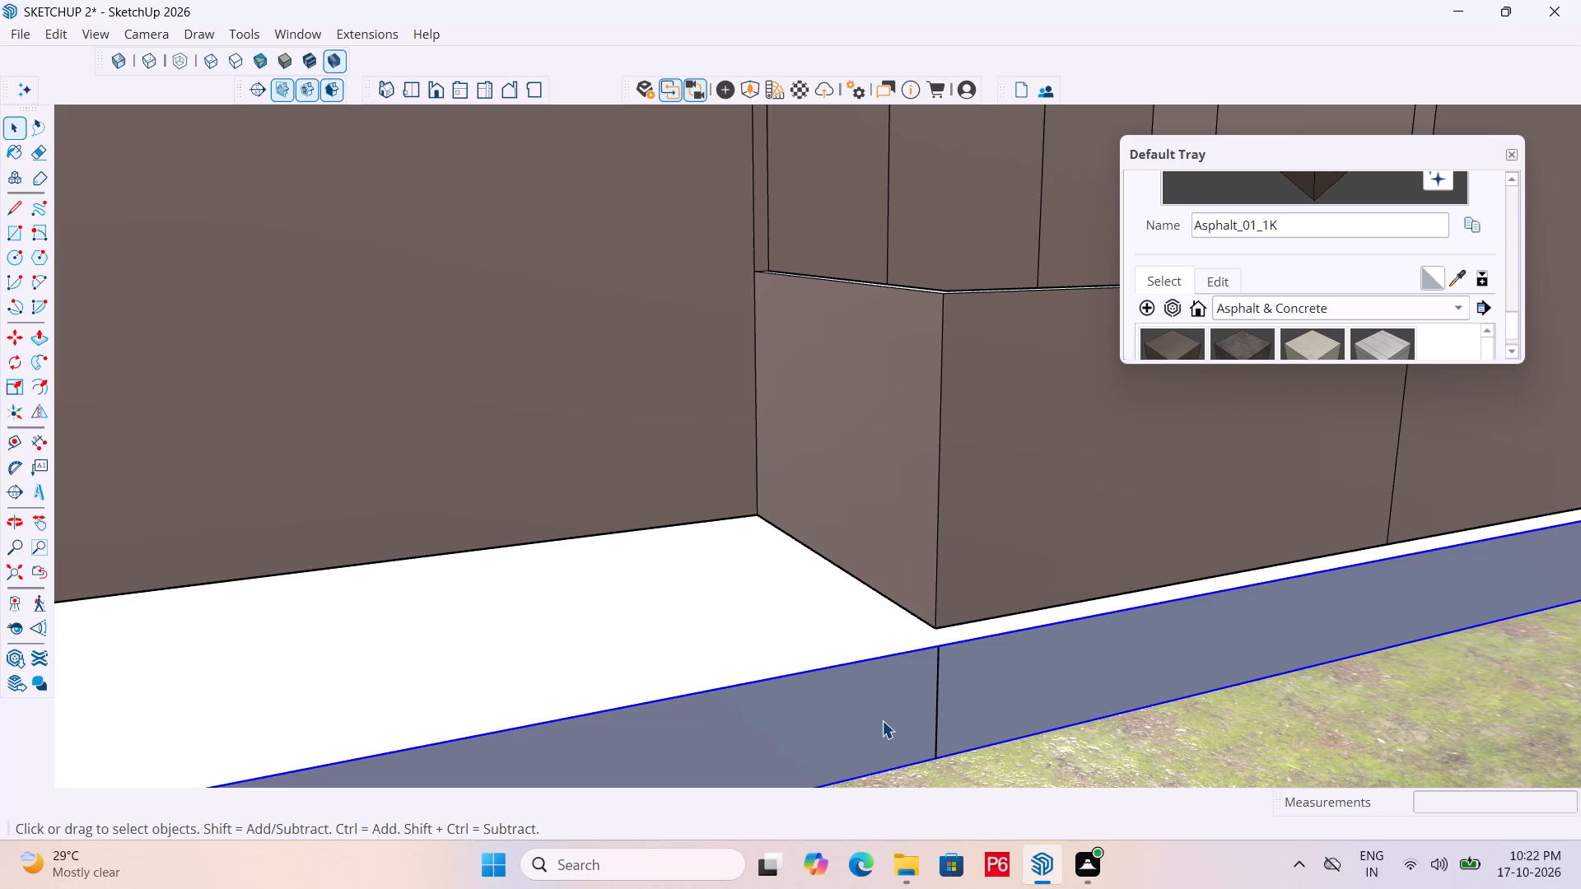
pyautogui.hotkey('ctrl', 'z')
# Open the plinth group and draw a vertical line across its edge face below the corner of the vent-side low wall.
pyautogui.doubleClick(891, 713)
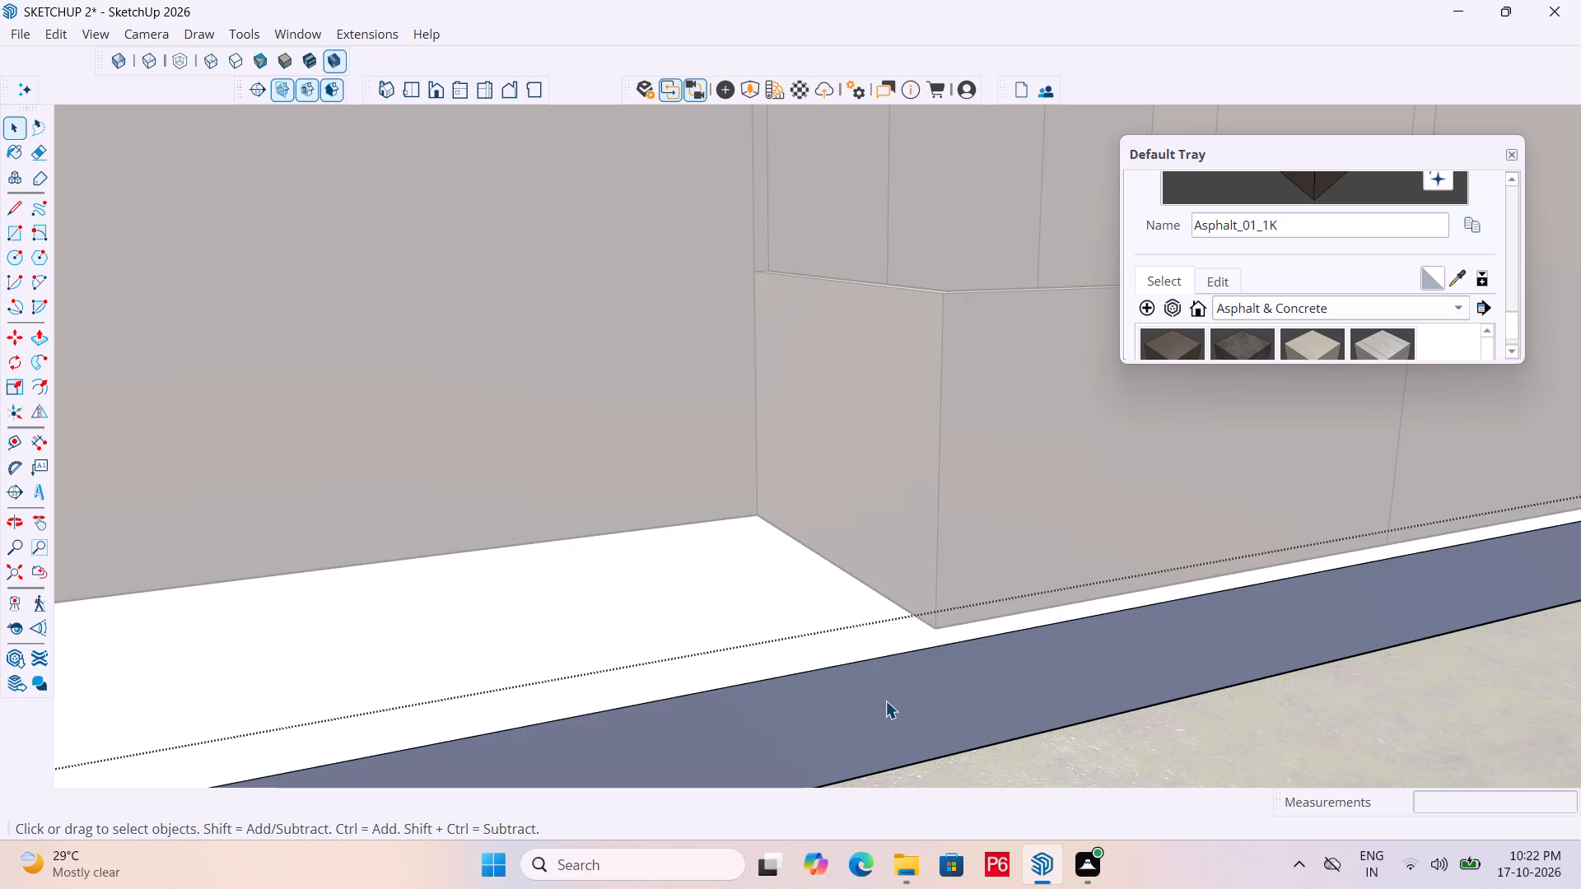
pyautogui.click(885, 699)
pyautogui.press('l')
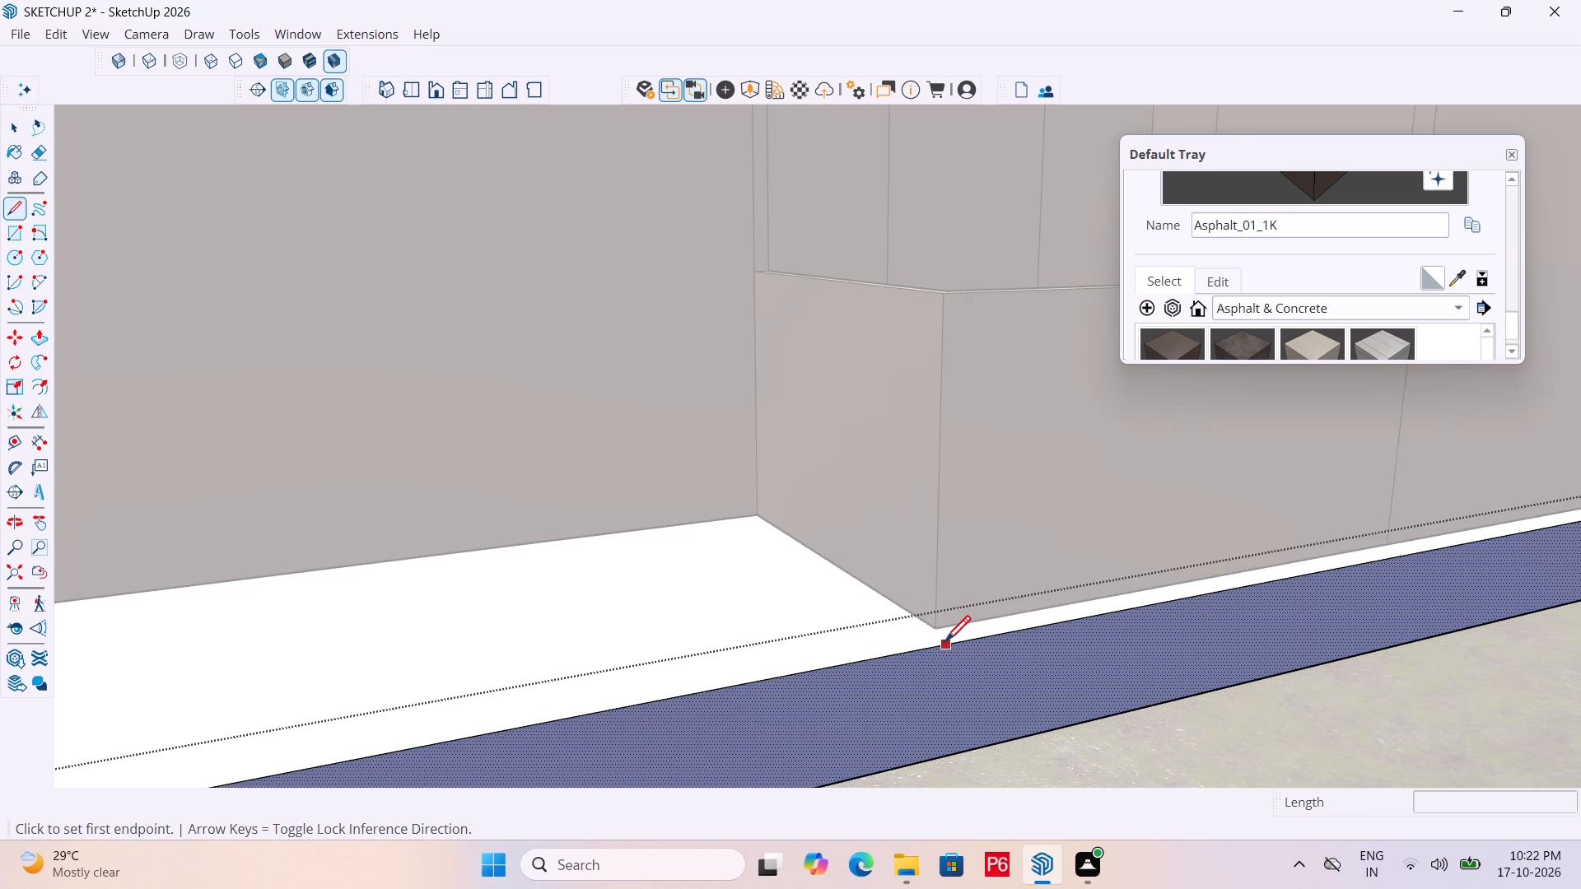
pyautogui.click(944, 645)
pyautogui.click(948, 752)
pyautogui.press('space')
# Push the plinth section beside the vent-side low wall inward 5' 9" to follow the recessed main wall.
pyautogui.press('p')
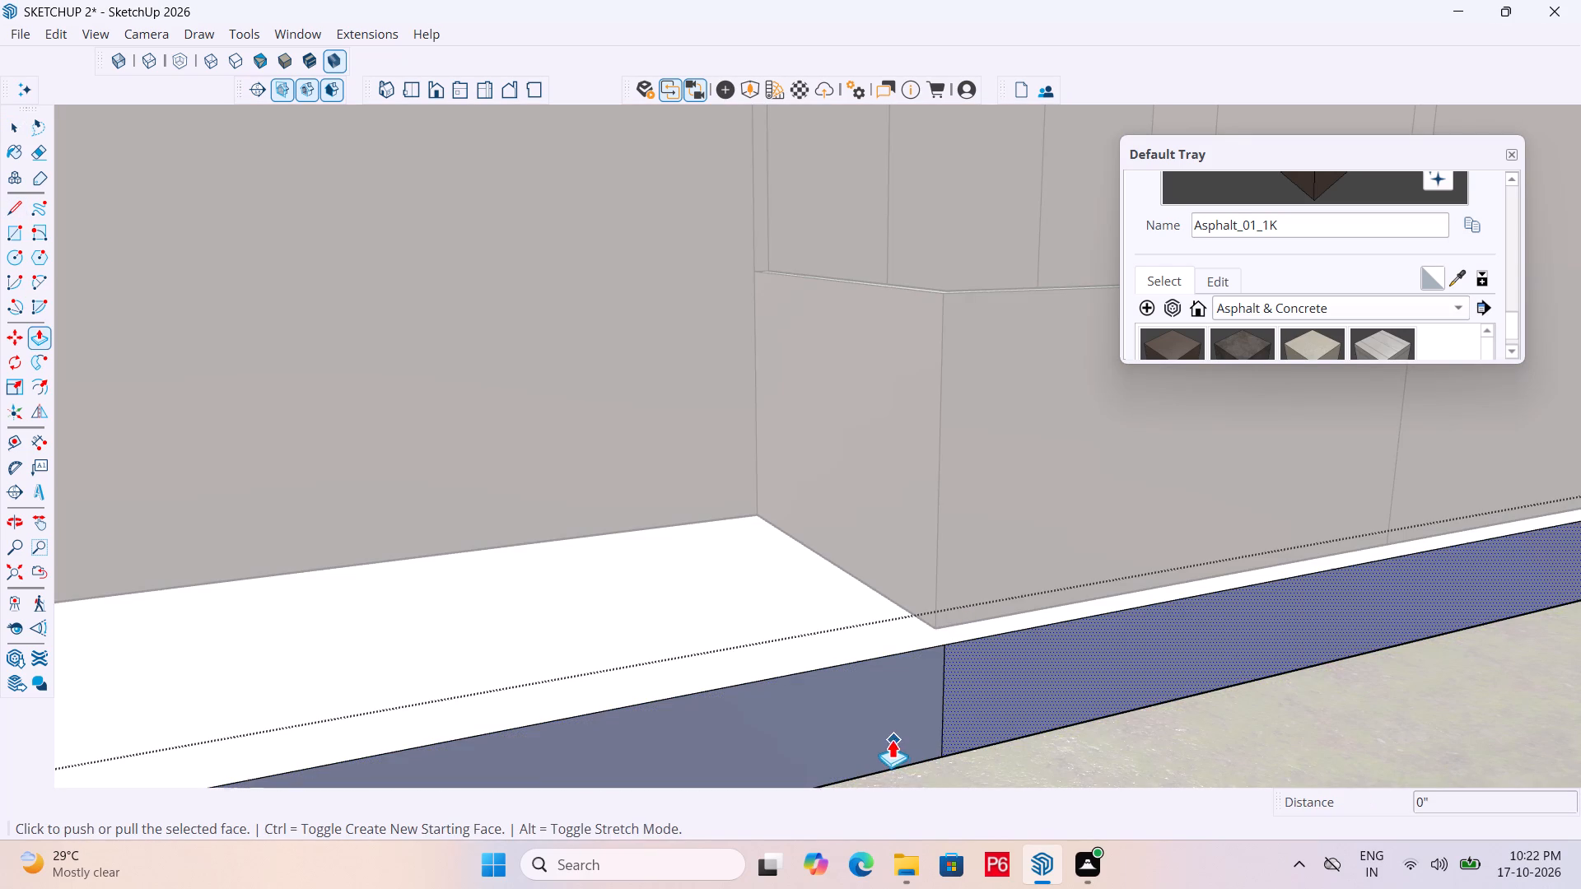
pyautogui.press('space')
pyautogui.click(881, 719)
pyautogui.press('p')
pyautogui.click(883, 715)
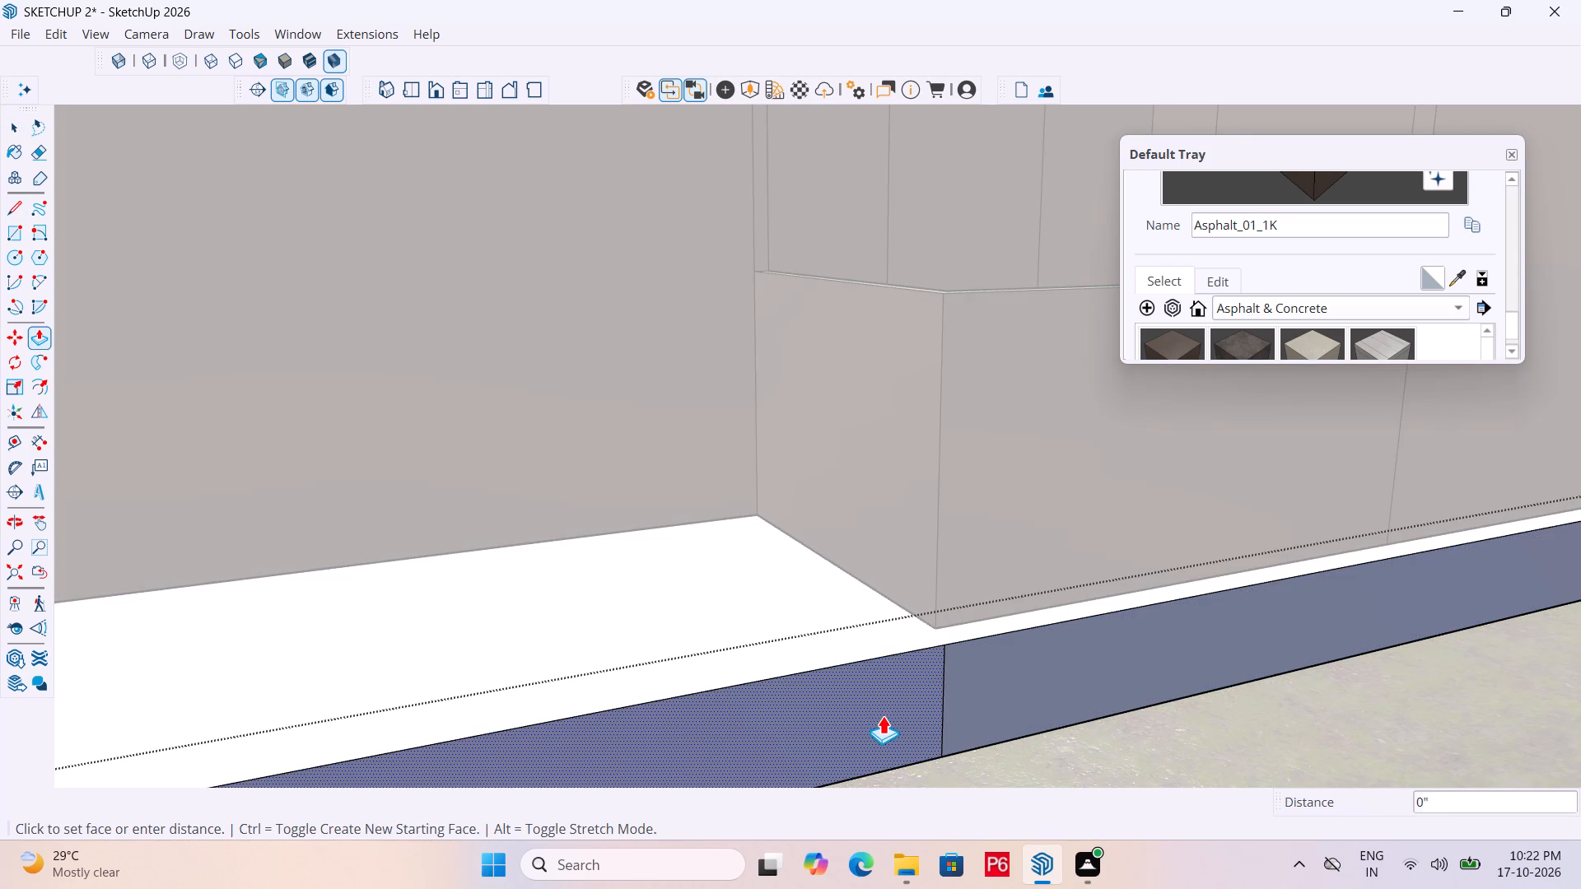
pyautogui.click(683, 477)
pyautogui.scroll(-6, 725, 454)
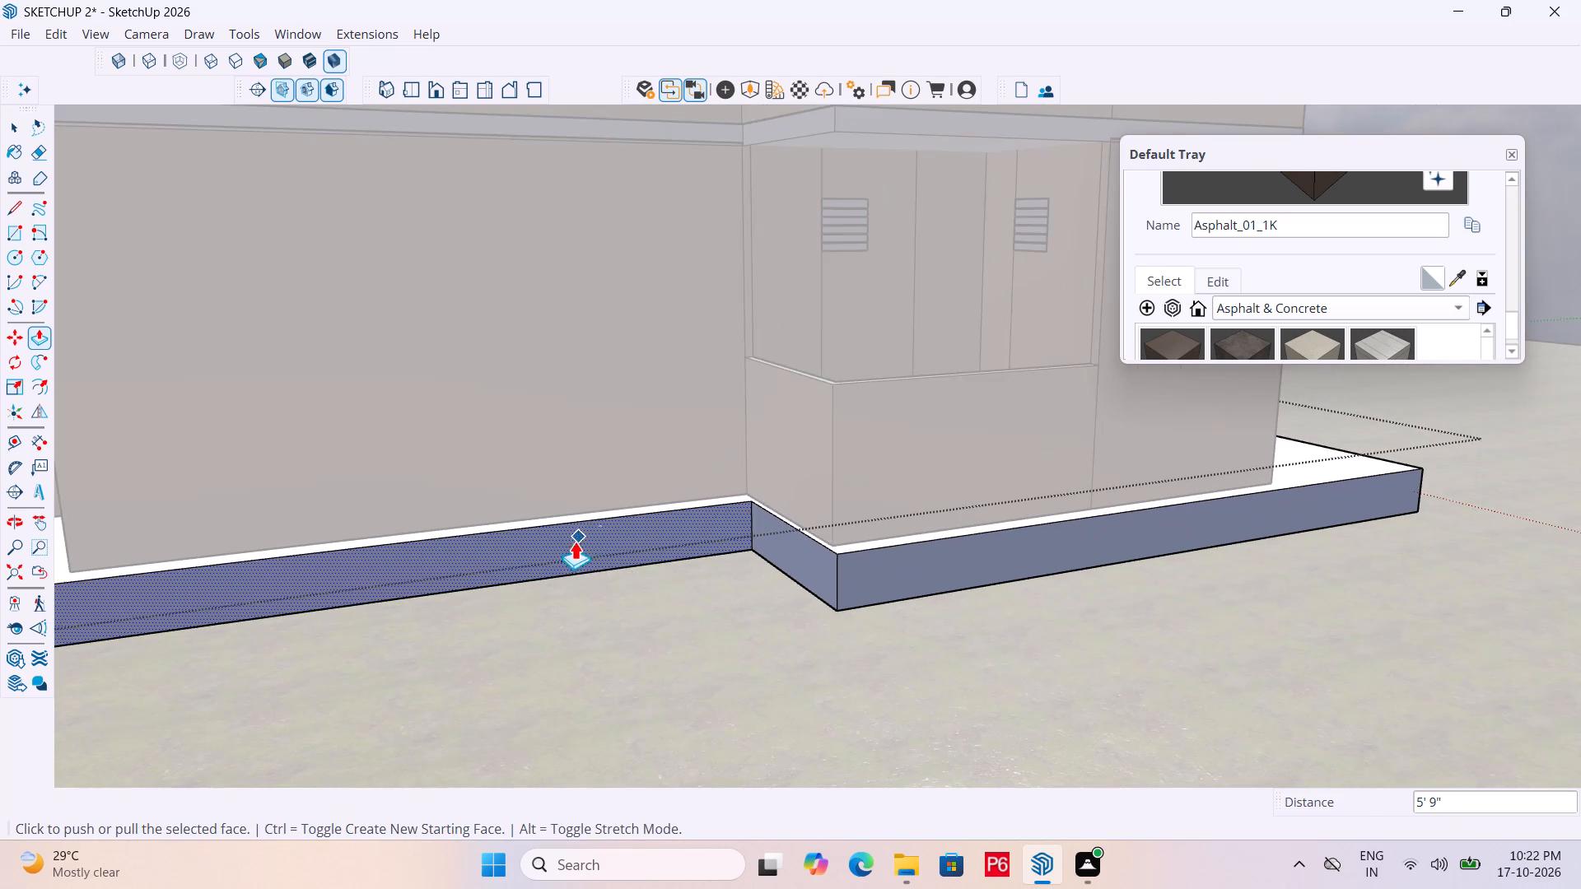
# Draw a vertical line across the plinth's edge face below the end of the balcony wall in front of the two rear doors.
pyautogui.moveTo(570, 579); pyautogui.dragTo(934, 576, button='middle')
pyautogui.scroll(-1, 570, 579)
pyautogui.scroll(-6, 1008, 462)
pyautogui.moveTo(768, 633); pyautogui.dragTo(851, 649, button='middle')
pyautogui.scroll(3, 842, 678)
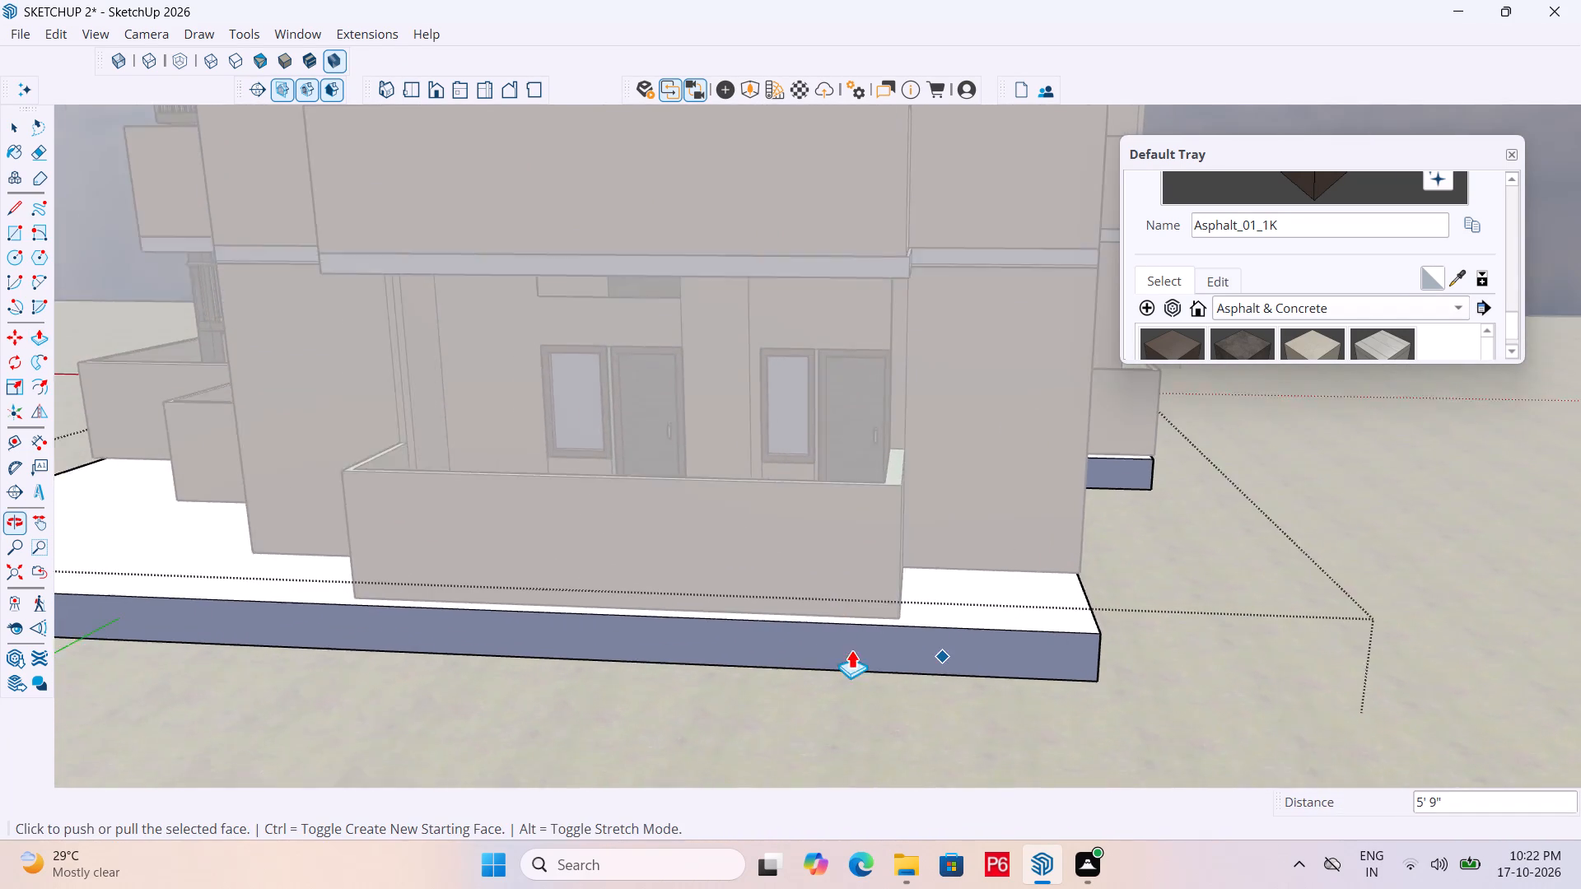
pyautogui.scroll(5, 851, 649)
pyautogui.press('space')
pyautogui.write('L')
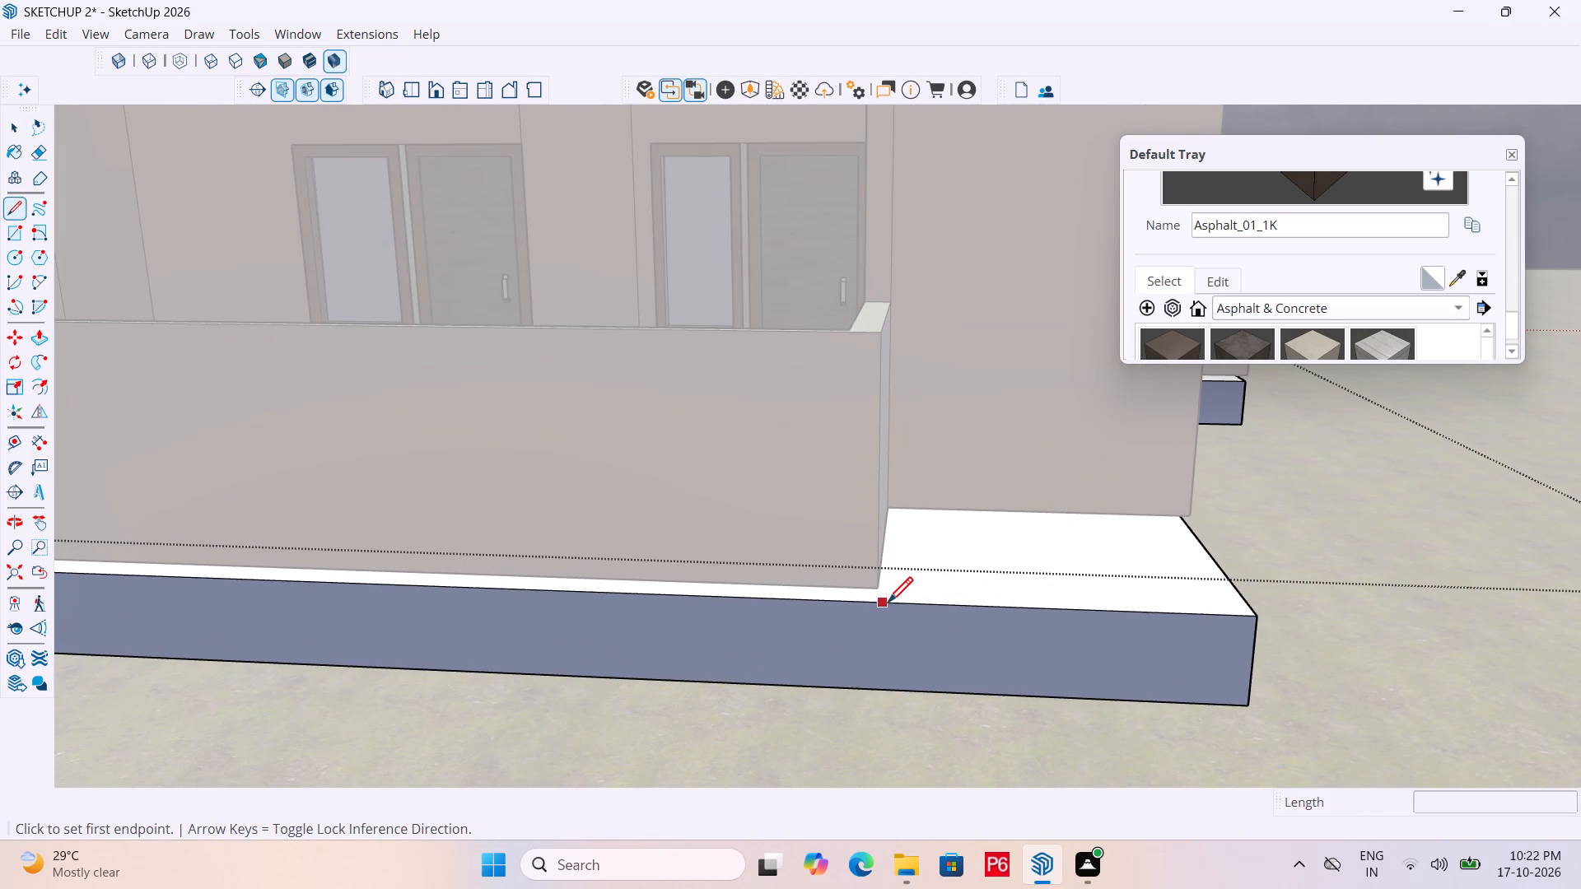
pyautogui.click(884, 605)
pyautogui.click(888, 687)
pyautogui.press('space')
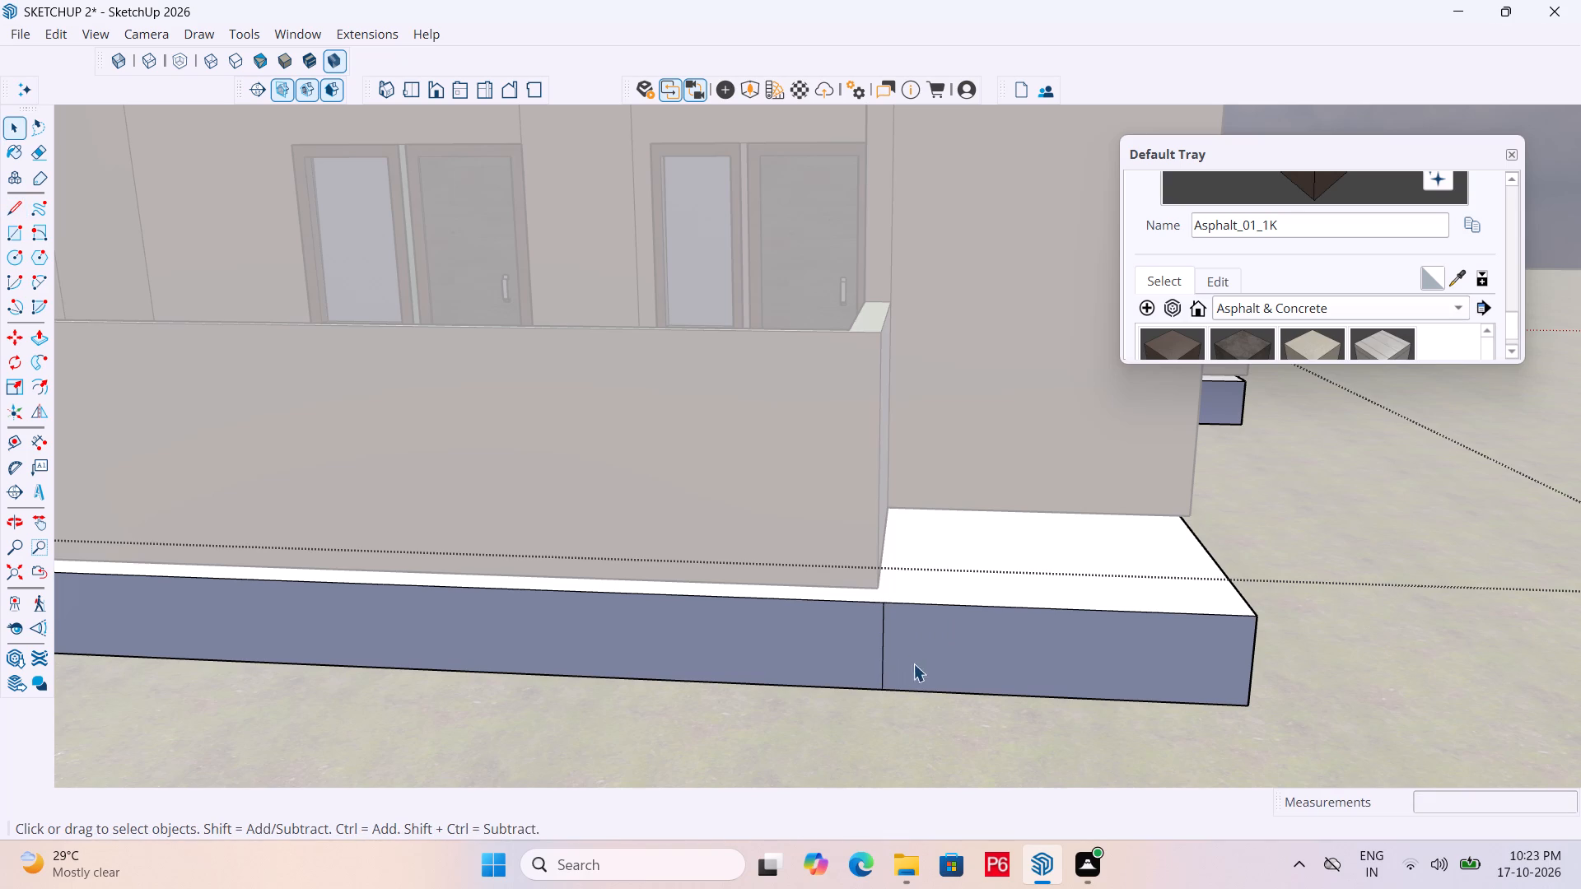
# Push the plinth section beyond the end of the two-door balcony wall inward 4' 6" to follow the recessed main wall.
pyautogui.press('p')
pyautogui.press('space')
pyautogui.click(958, 643)
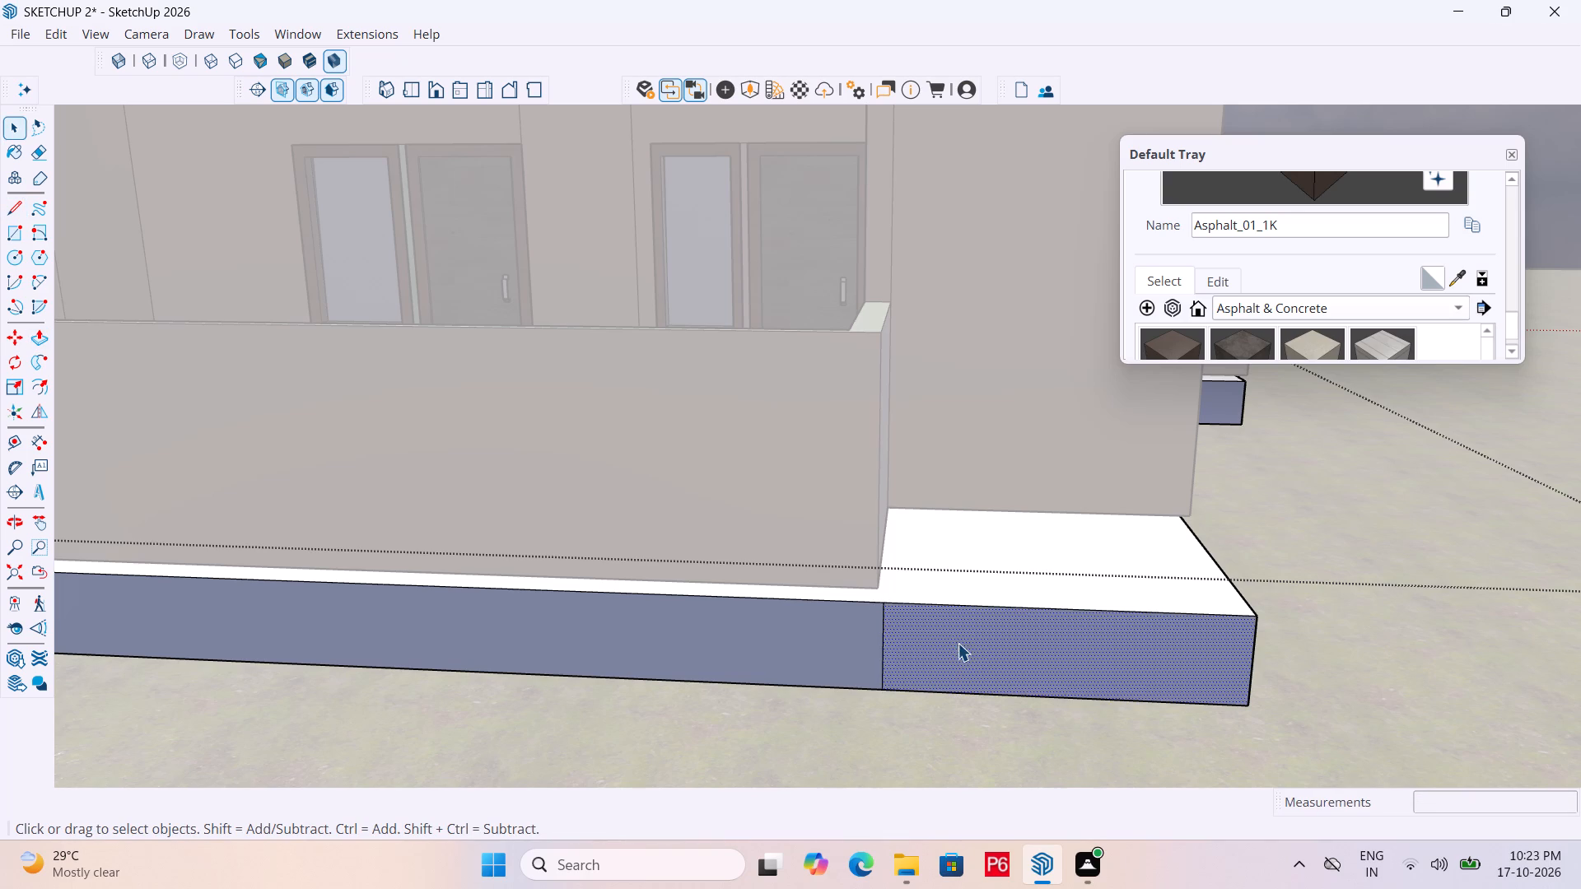
pyautogui.press('p')
pyautogui.click(968, 642)
pyautogui.click(985, 471)
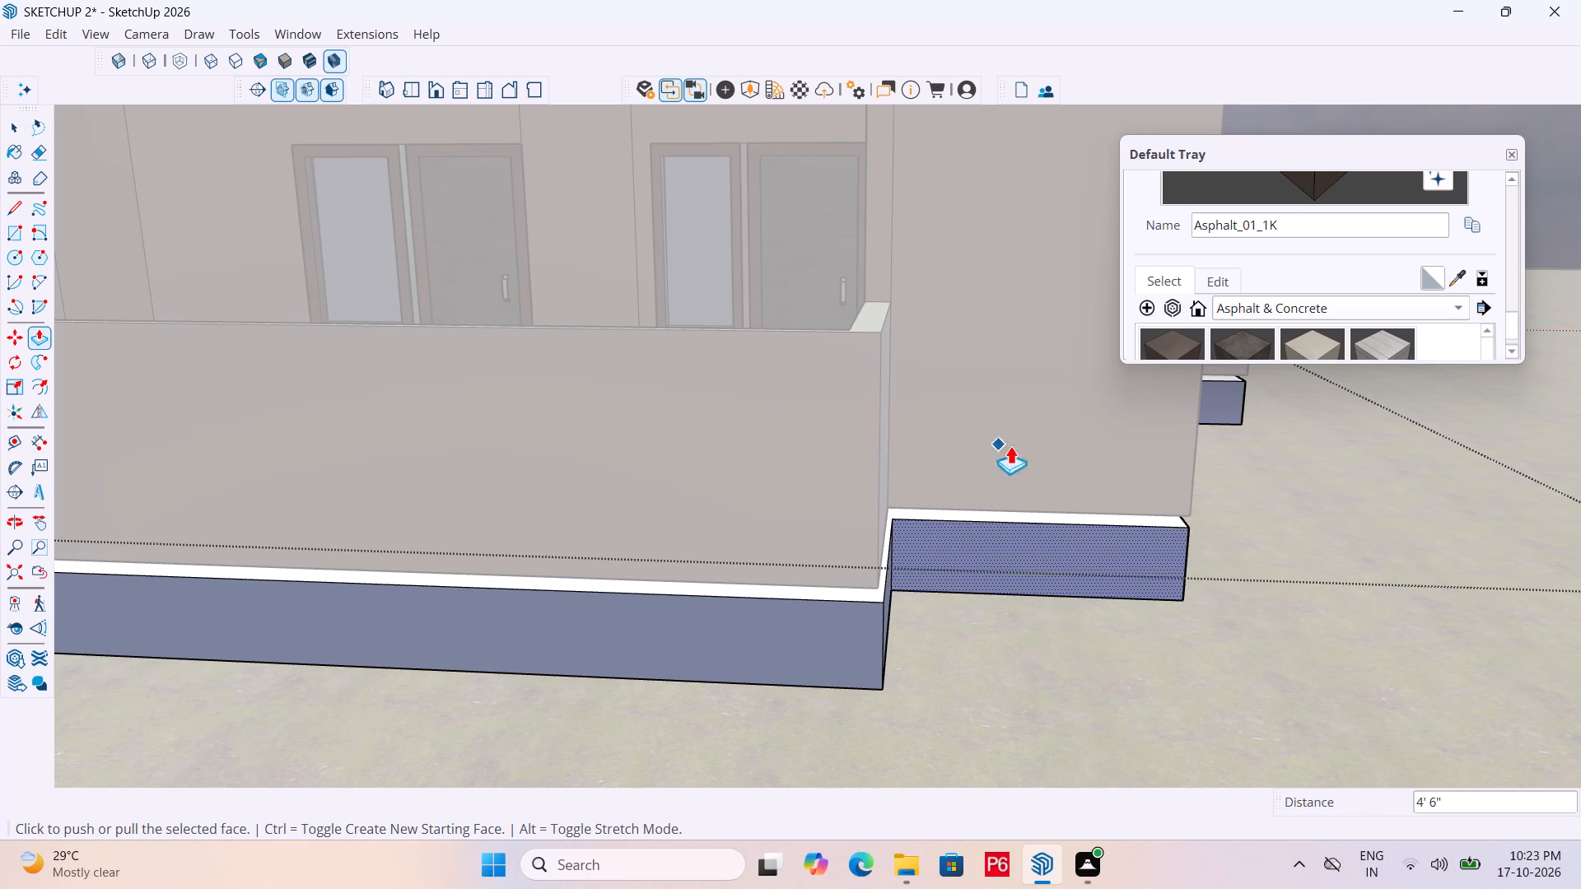
# Draw a vertical line across the plinth's edge face below the opposite corner of the two-door balcony wall.
pyautogui.scroll(-5, 1079, 460)
pyautogui.moveTo(1005, 514); pyautogui.dragTo(1068, 485, button='middle')
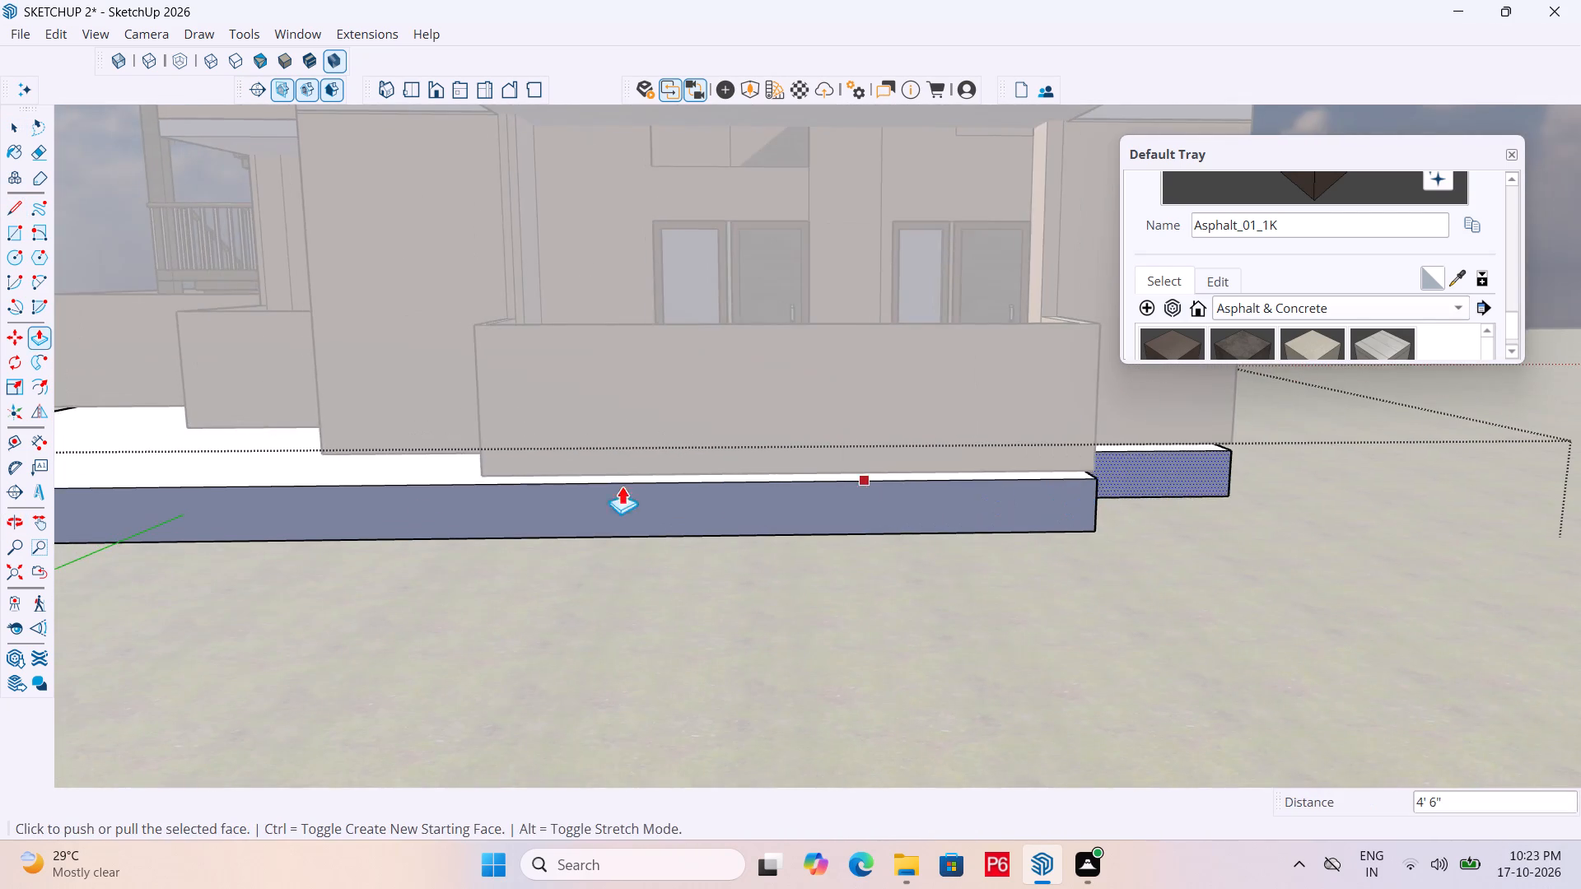
pyautogui.moveTo(473, 514); pyautogui.dragTo(730, 588, button='middle')
pyautogui.moveTo(808, 605); pyautogui.dragTo(665, 605, button='middle')
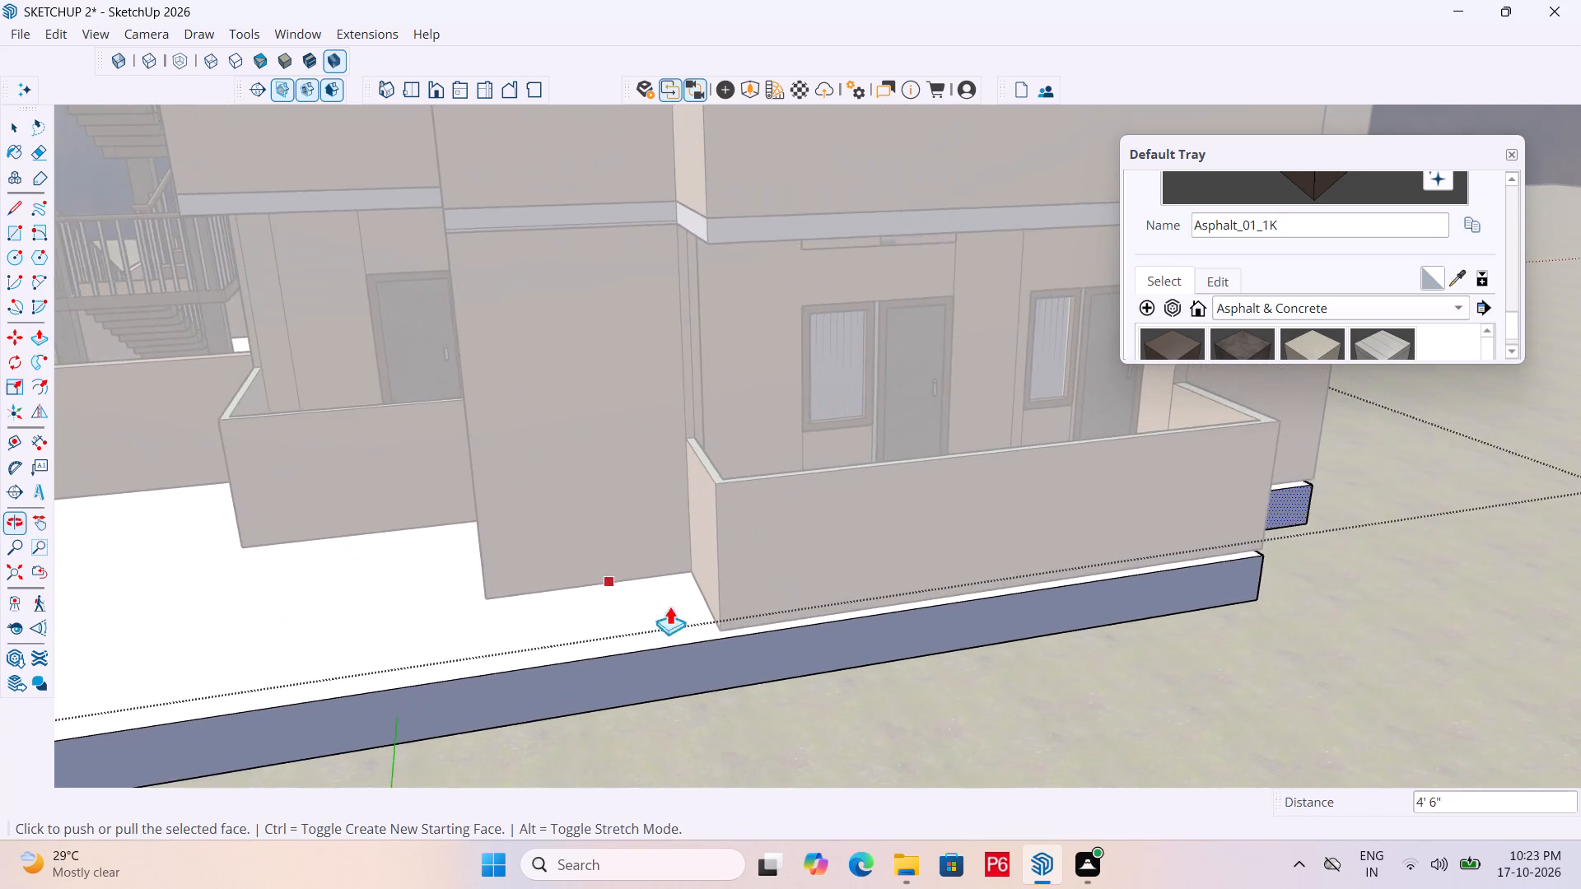
pyautogui.scroll(4, 709, 629)
pyautogui.press('l')
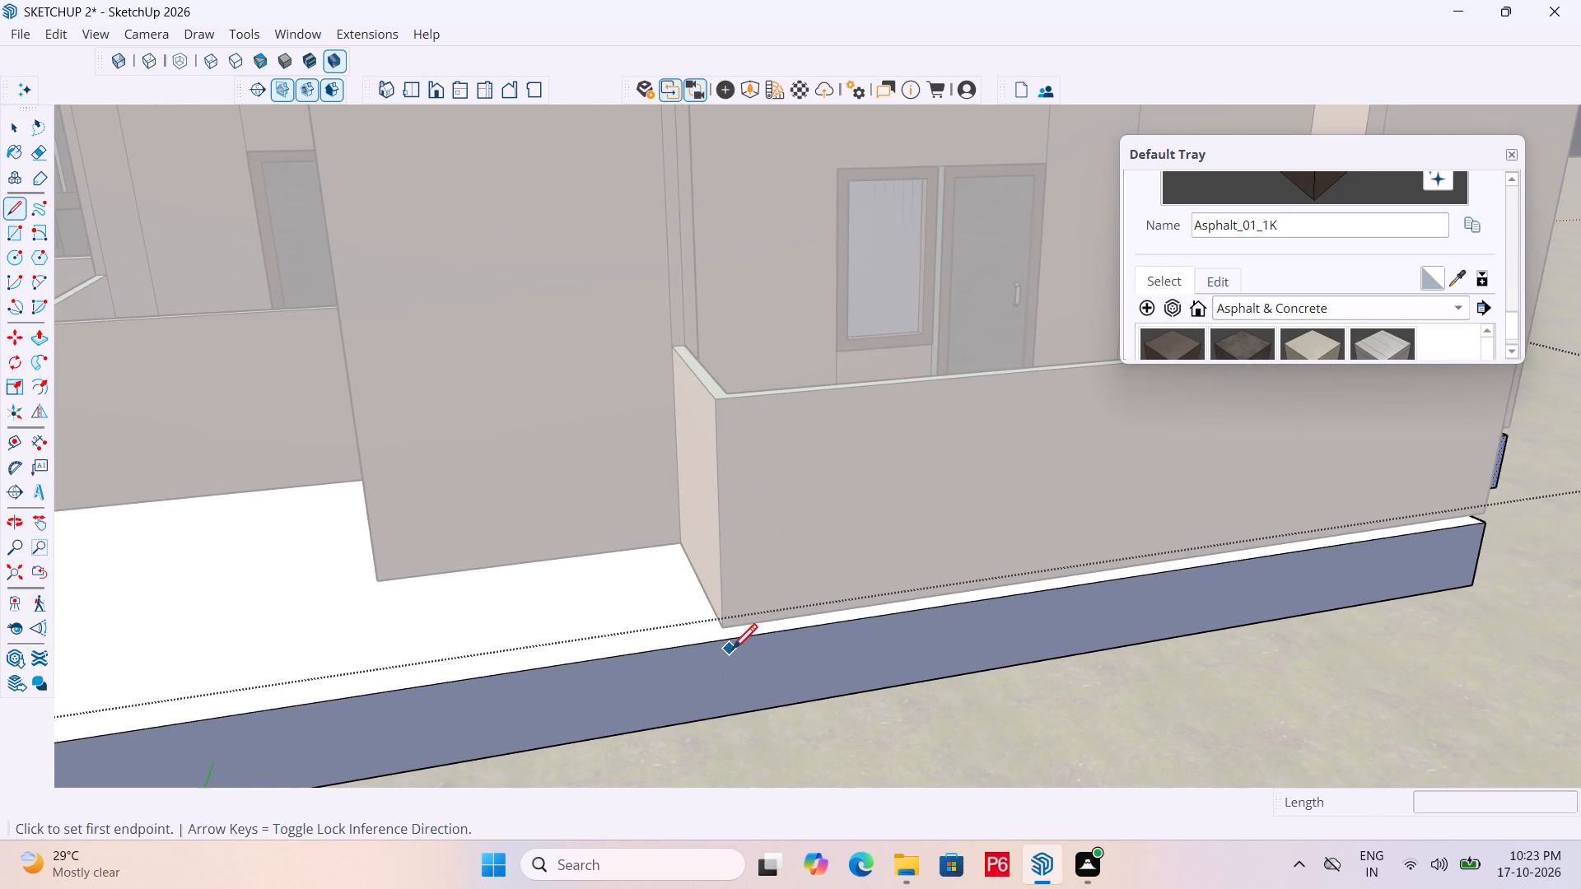
pyautogui.click(725, 642)
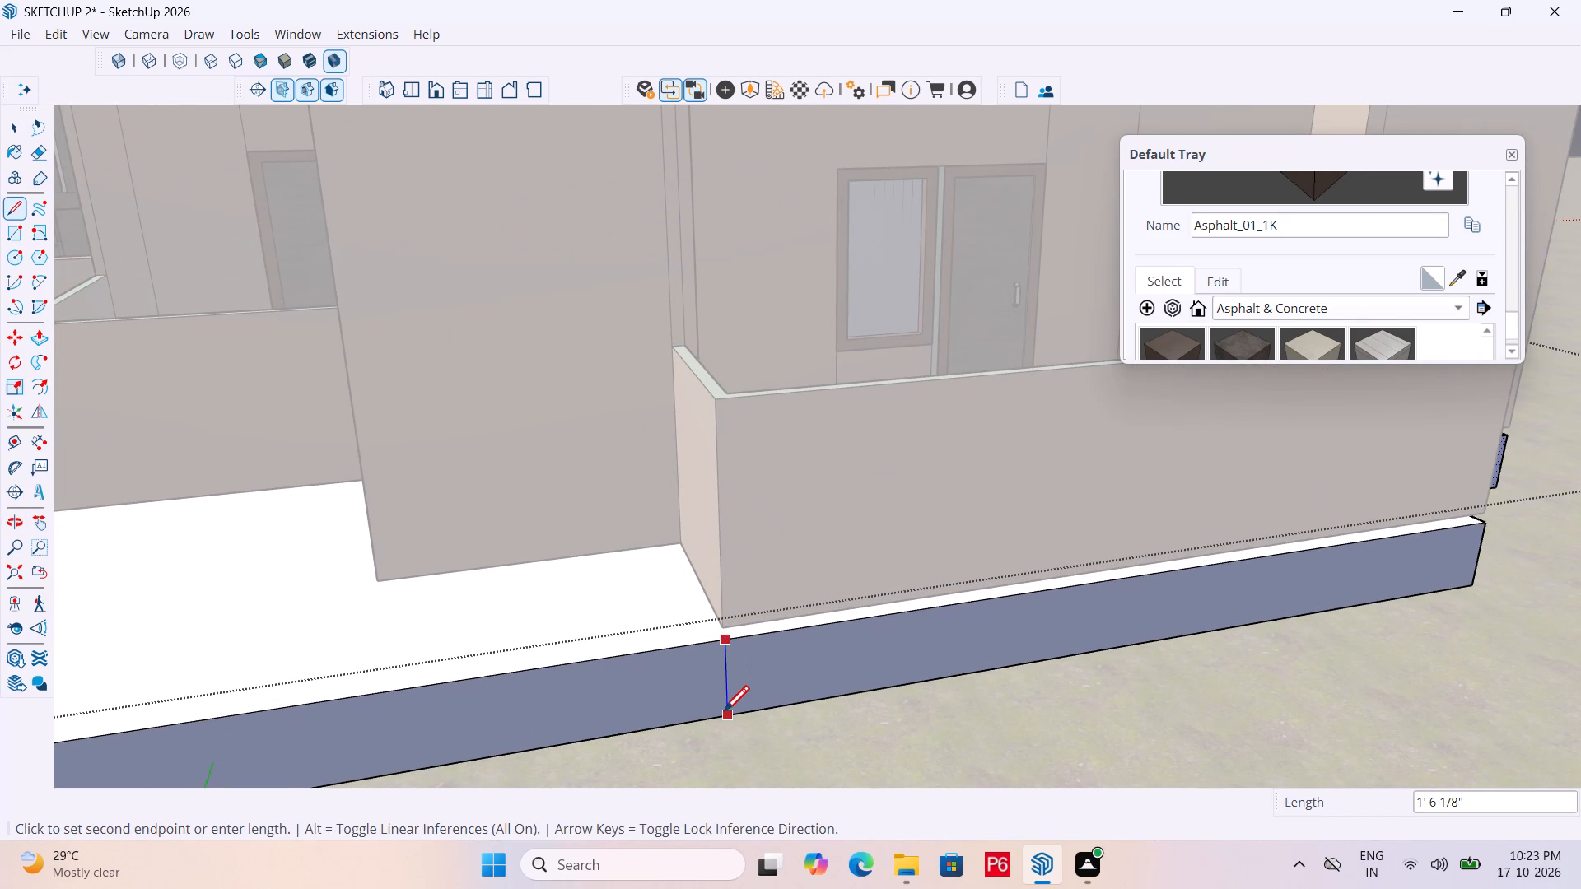
pyautogui.click(724, 714)
pyautogui.press('space')
# Push the plinth section beyond that balcony corner inward 3' 9" to follow the adjoining solid wall.
pyautogui.press('p')
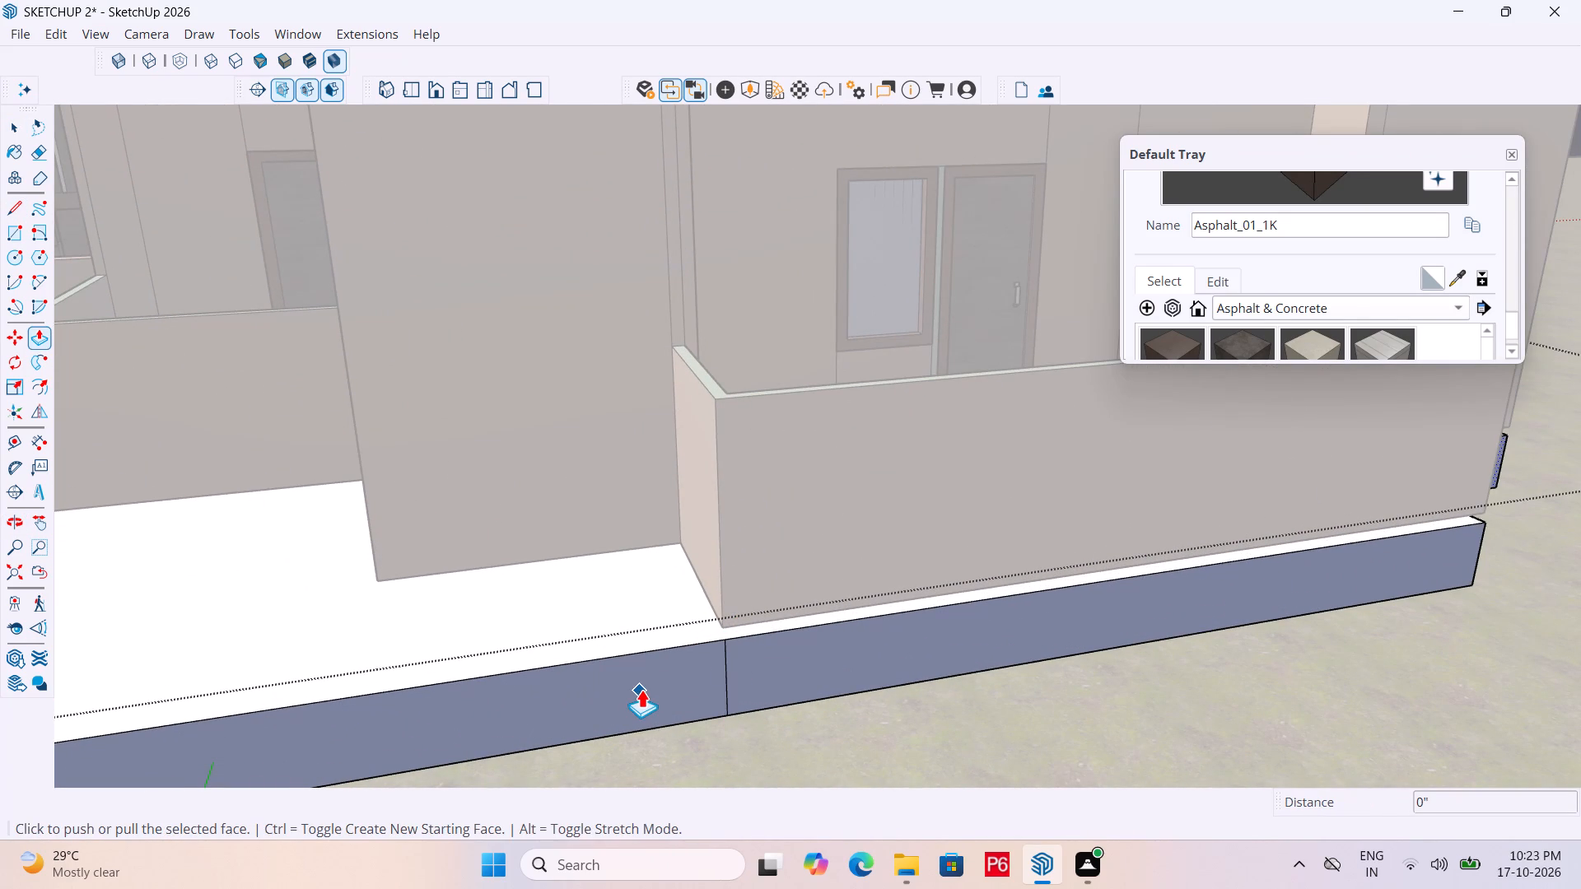
pyautogui.press('space')
pyautogui.click(645, 687)
pyautogui.press('p')
pyautogui.click(647, 678)
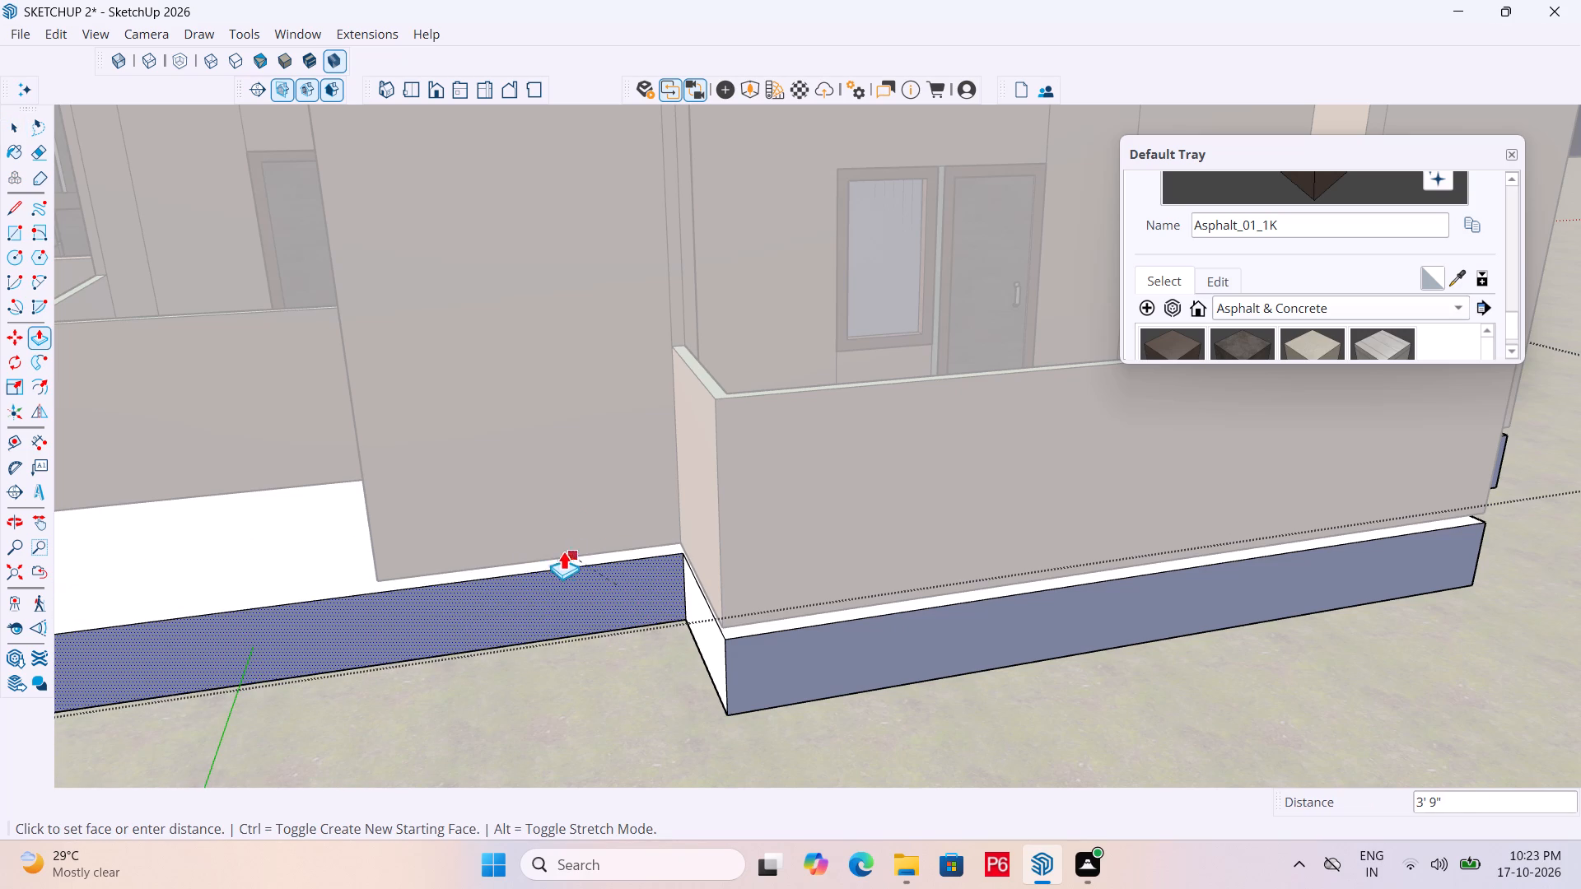
pyautogui.click(501, 537)
# Draw a vertical line across the set-back plinth face below the far corner of the solid wall.
pyautogui.moveTo(527, 555); pyautogui.dragTo(686, 524, button='middle')
pyautogui.scroll(4, 511, 659)
pyautogui.moveTo(636, 561); pyautogui.dragTo(514, 600, button='middle')
pyautogui.scroll(-1, 636, 561)
pyautogui.scroll(3, 437, 657)
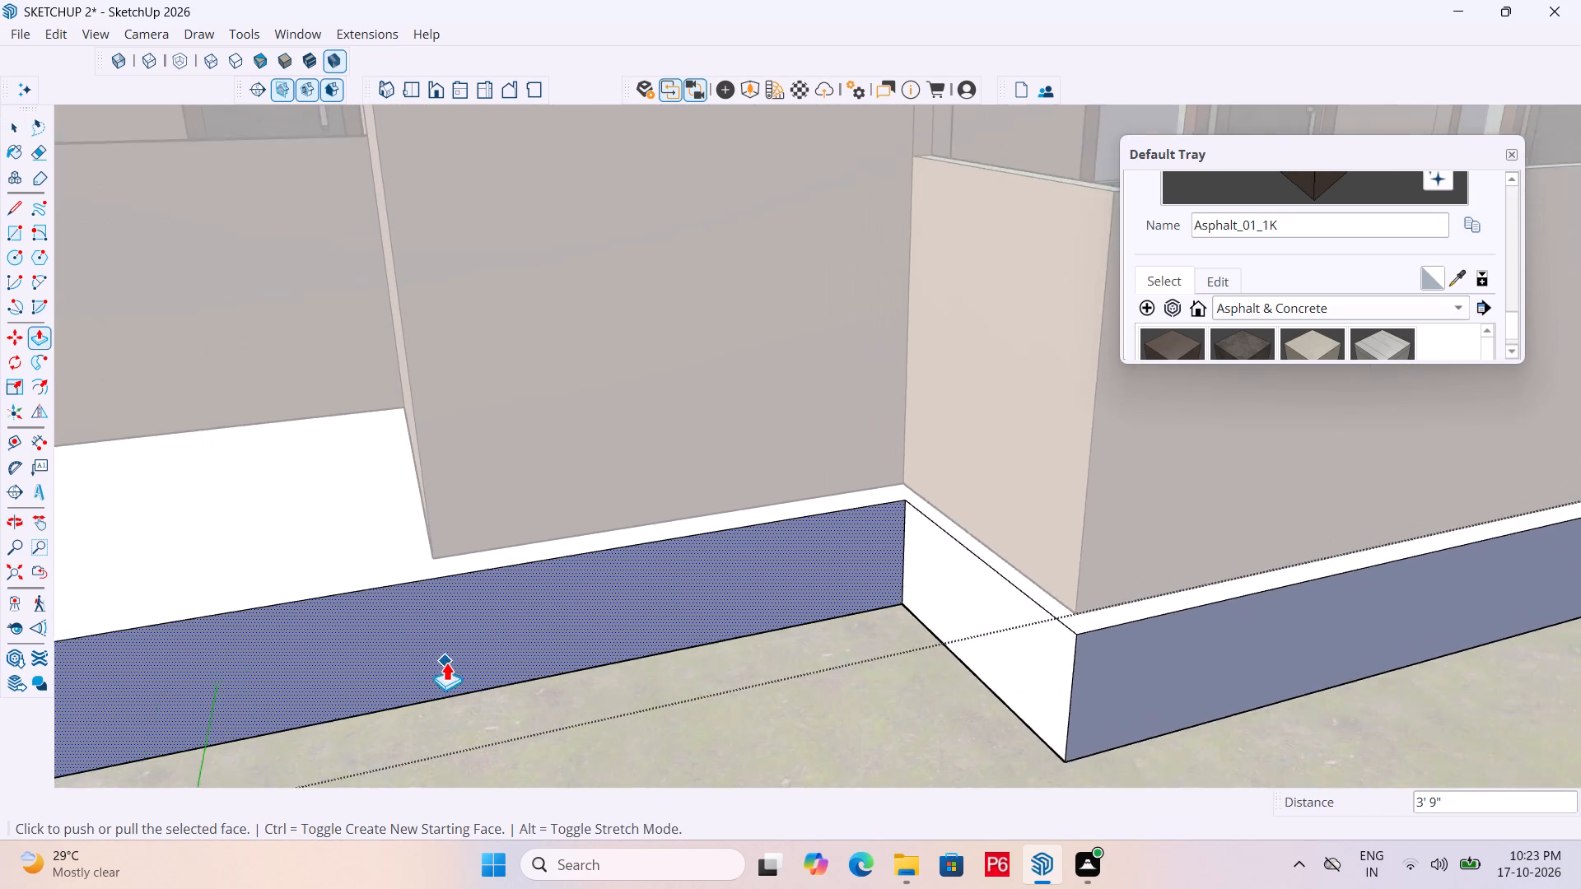
pyautogui.scroll(2, 446, 662)
pyautogui.press('l')
pyautogui.click(430, 549)
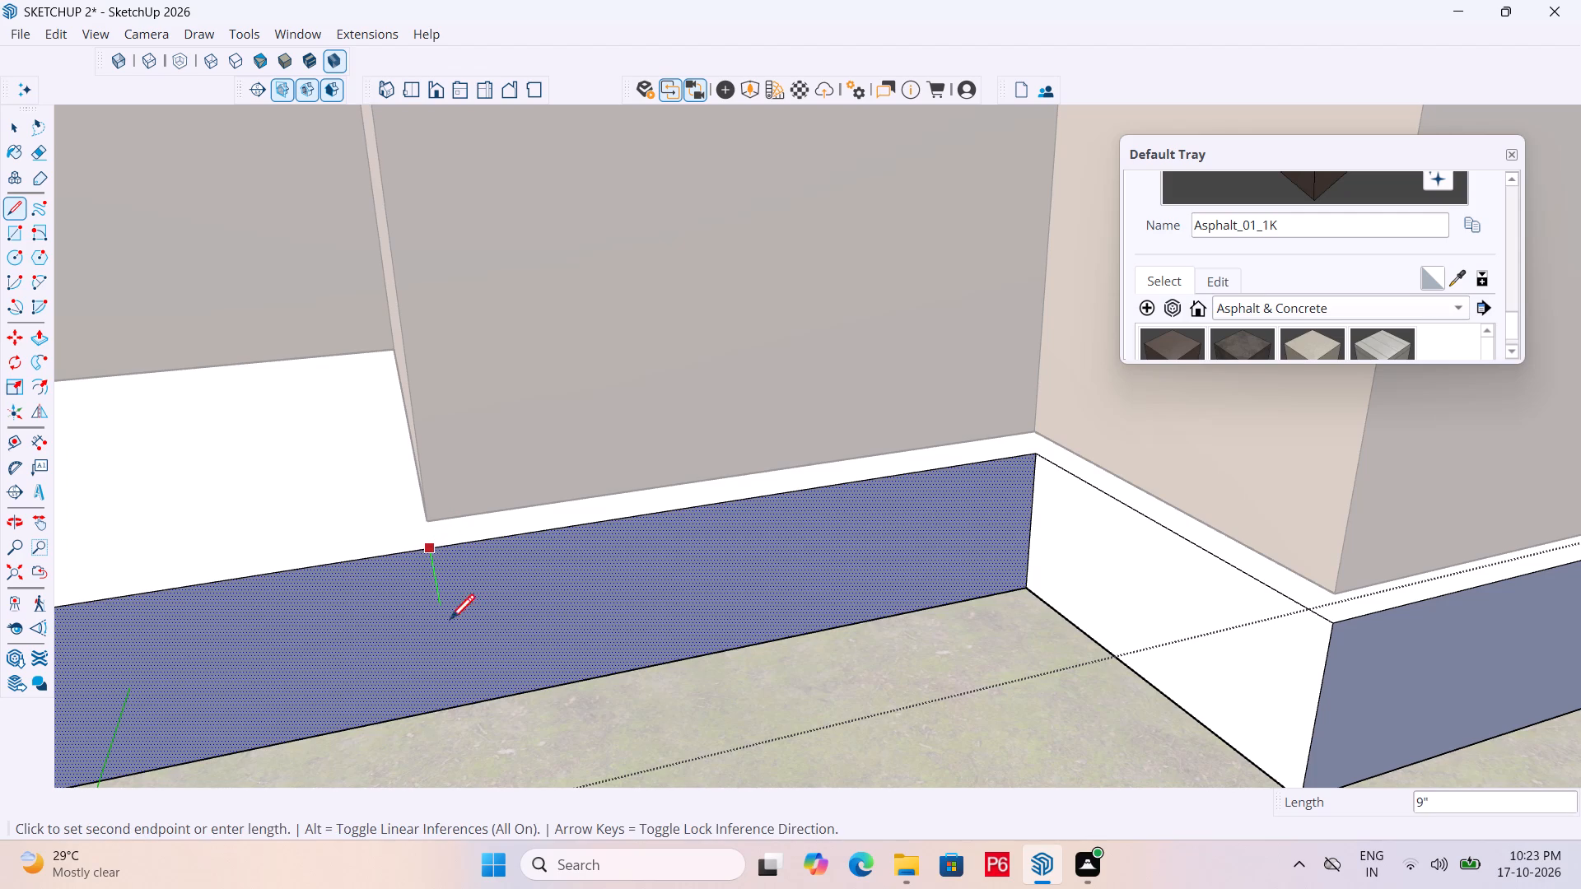
pyautogui.click(447, 712)
pyautogui.scroll(-4, 670, 512)
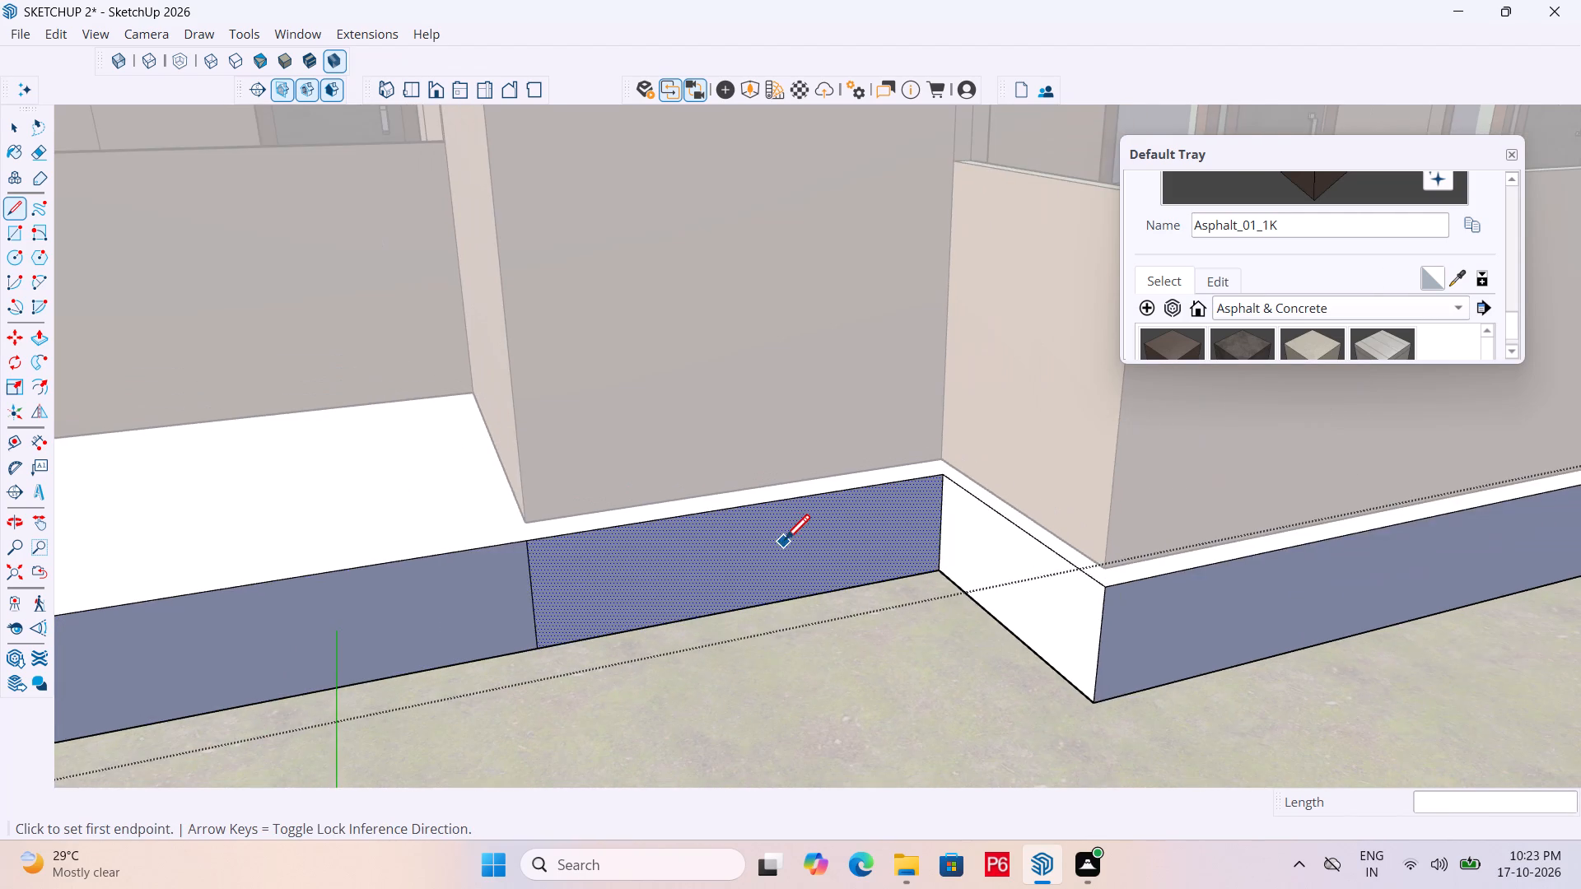
pyautogui.scroll(-5, 833, 528)
pyautogui.press('space')
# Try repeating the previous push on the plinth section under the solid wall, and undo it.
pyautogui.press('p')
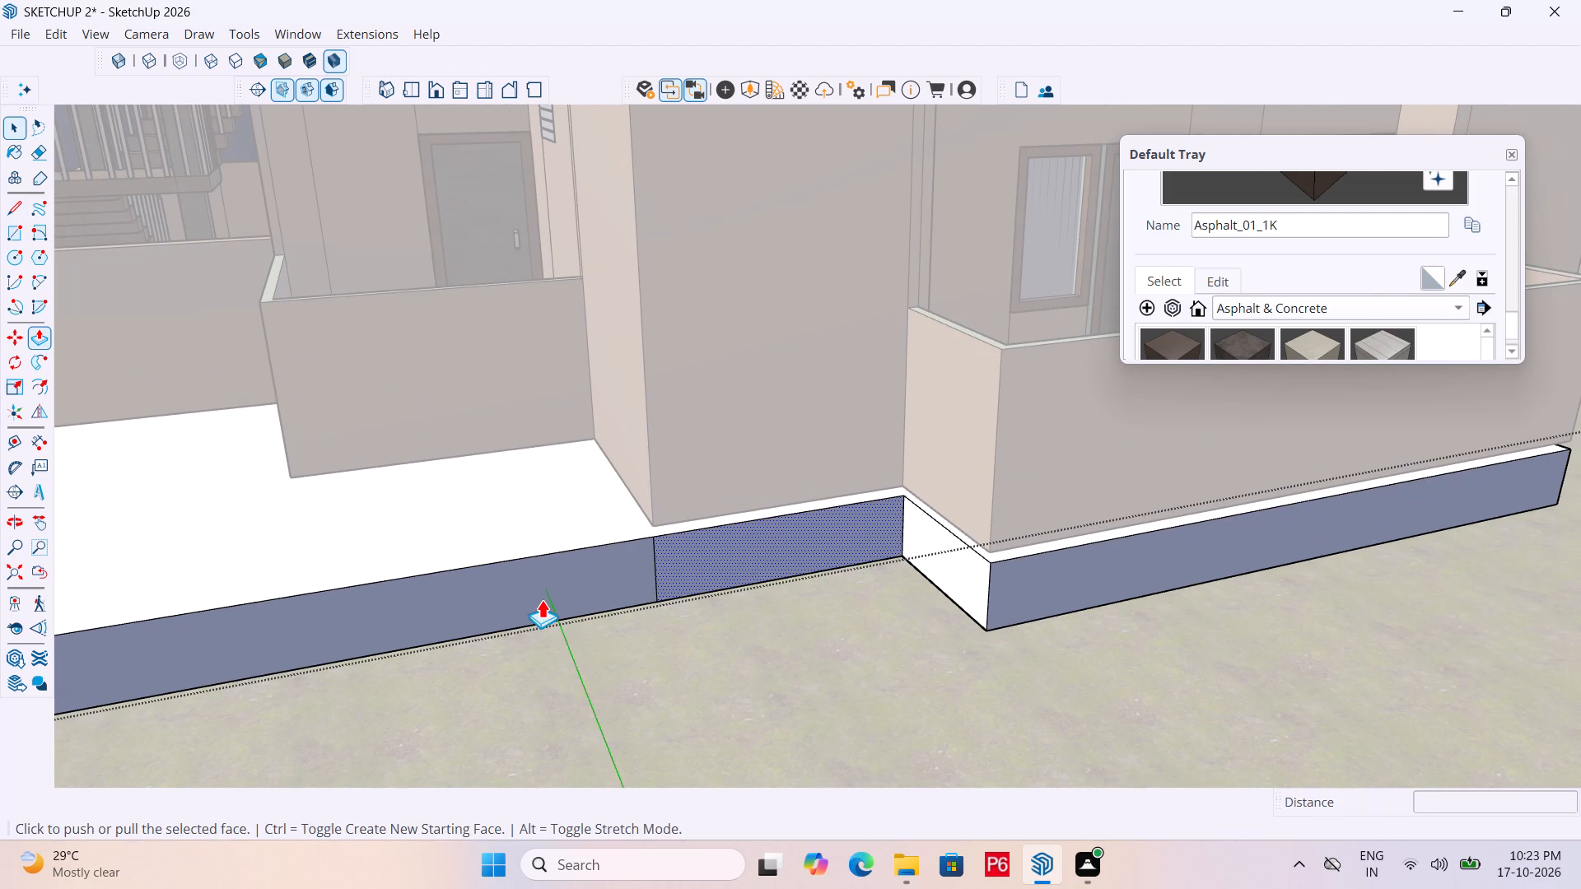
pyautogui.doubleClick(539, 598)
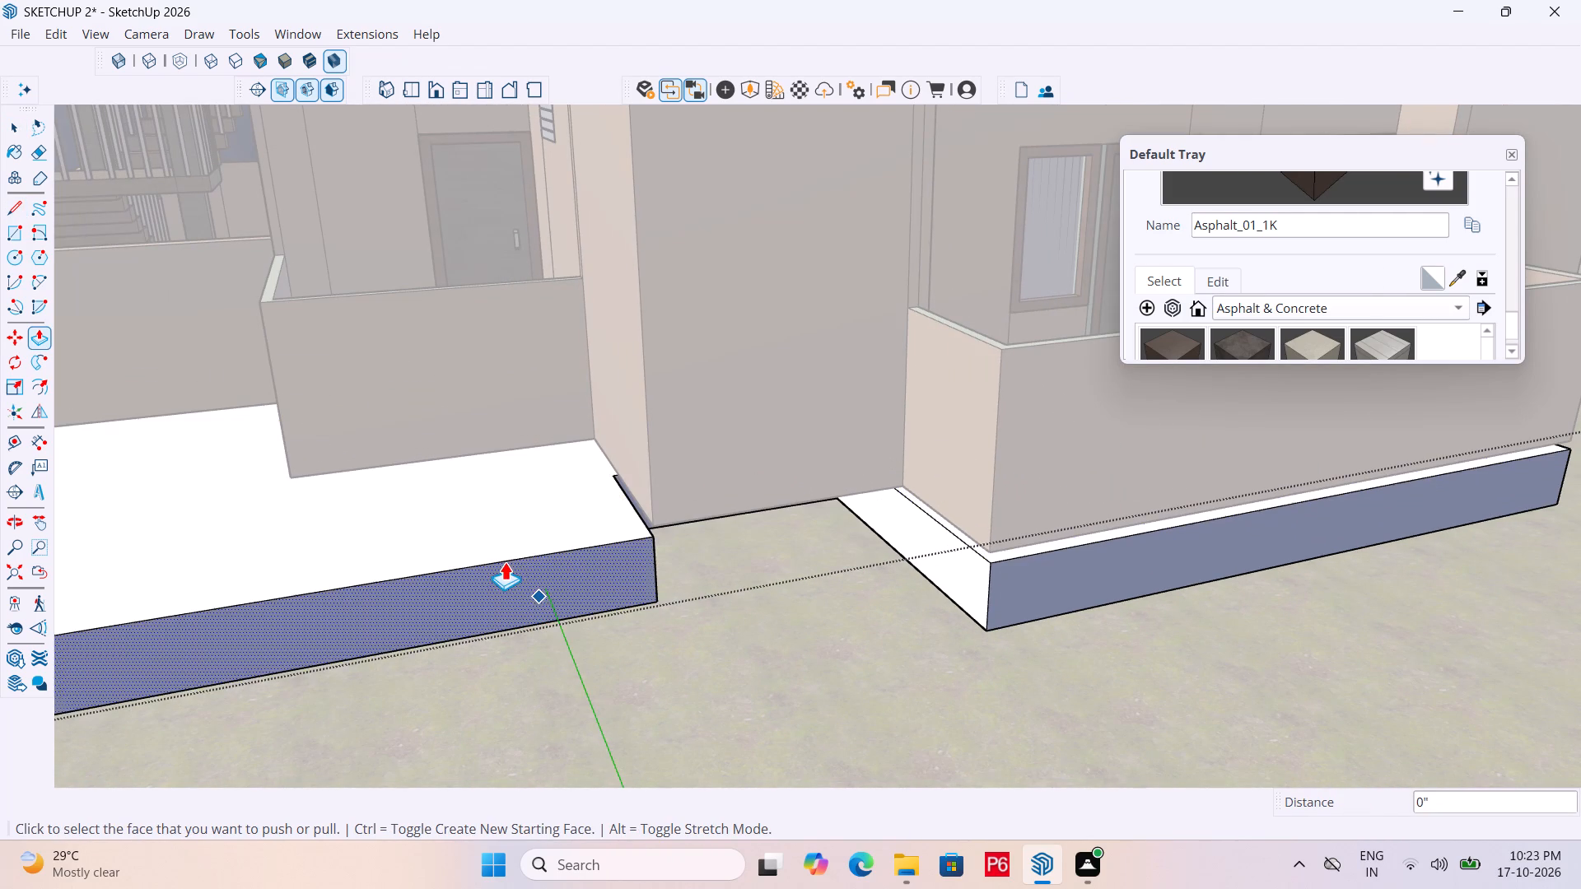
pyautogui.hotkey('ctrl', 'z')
# Push the plinth section beyond the solid wall's corner inward 5' 10 3/8" to follow the low wall beside the vent.
pyautogui.click(506, 589)
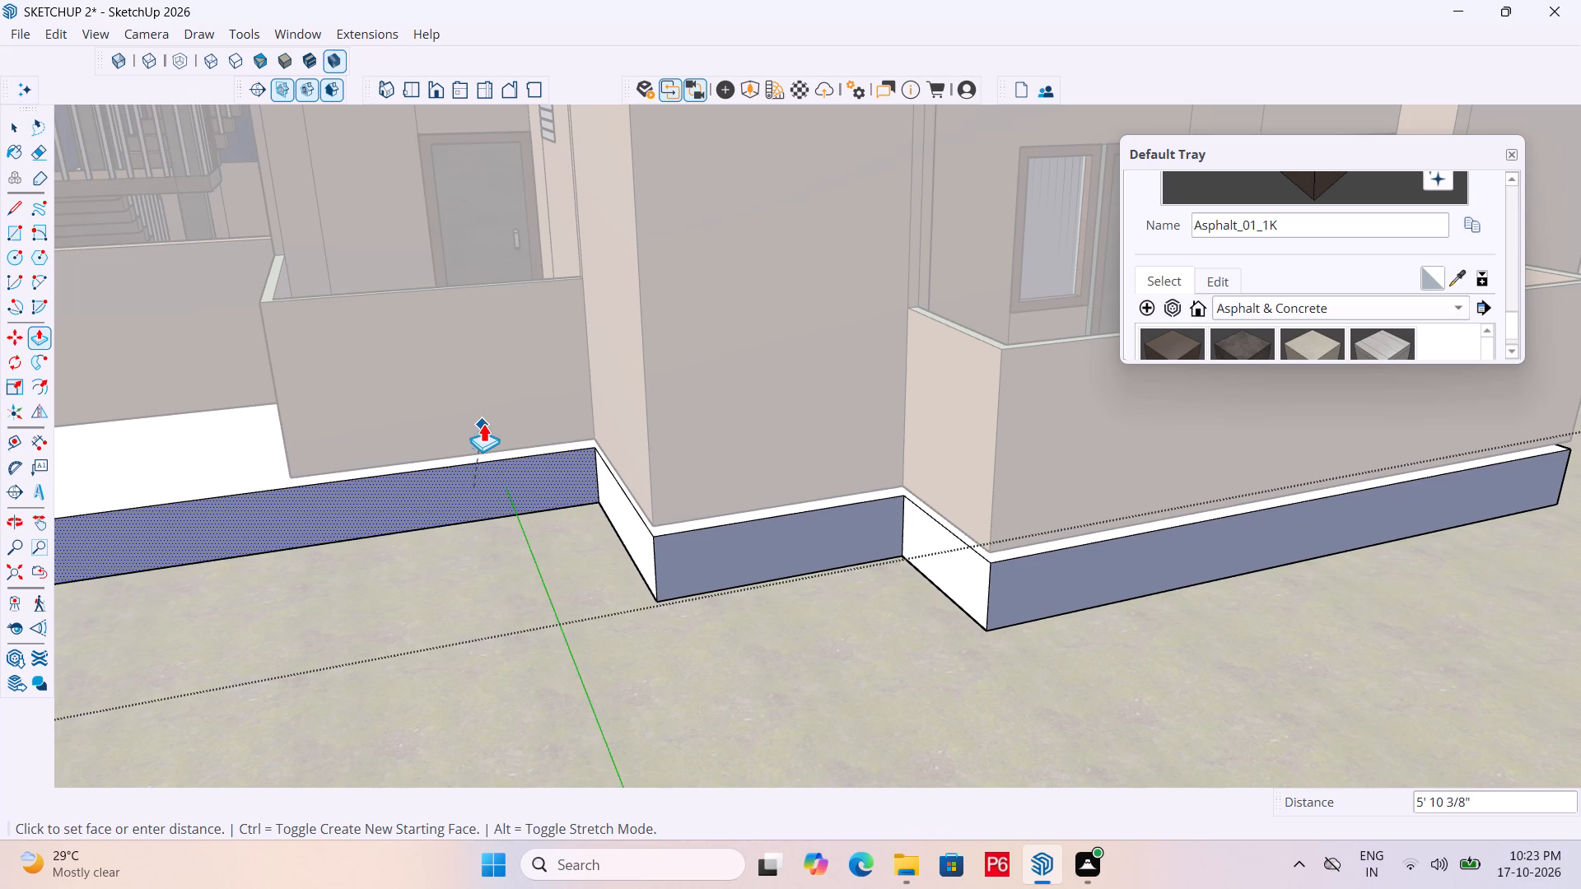
pyautogui.click(483, 423)
# Draw a vertical line across the plinth's edge face below the outer corner of the low wall beside the vent.
pyautogui.scroll(-5, 654, 375)
pyautogui.moveTo(201, 486); pyautogui.dragTo(394, 485, button='middle')
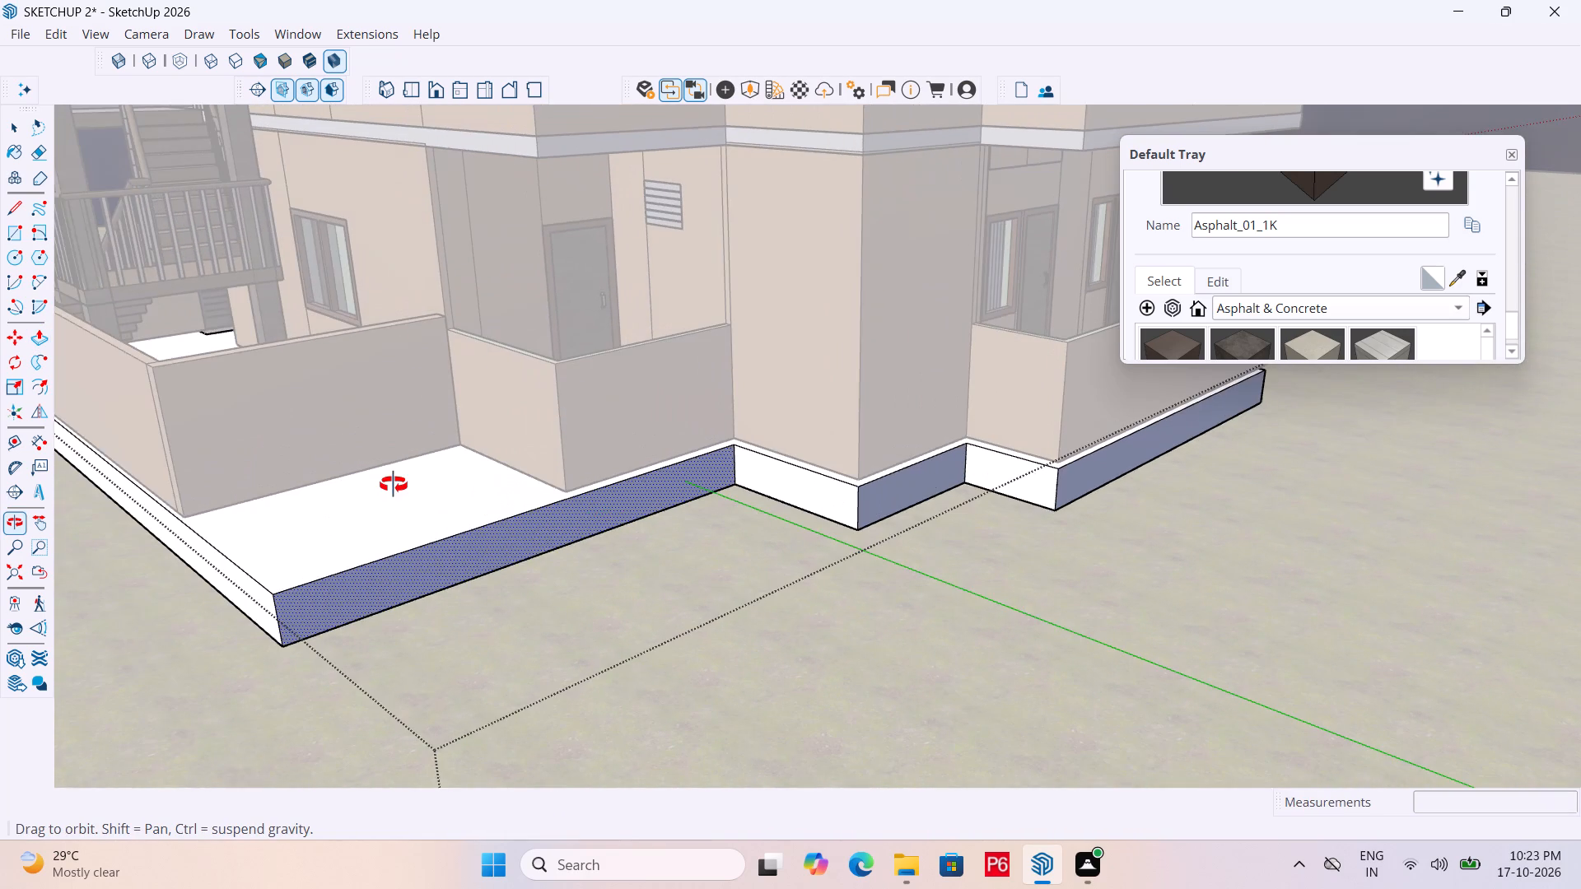
pyautogui.moveTo(394, 485); pyautogui.dragTo(394, 486, button='middle')
pyautogui.scroll(4, 205, 590)
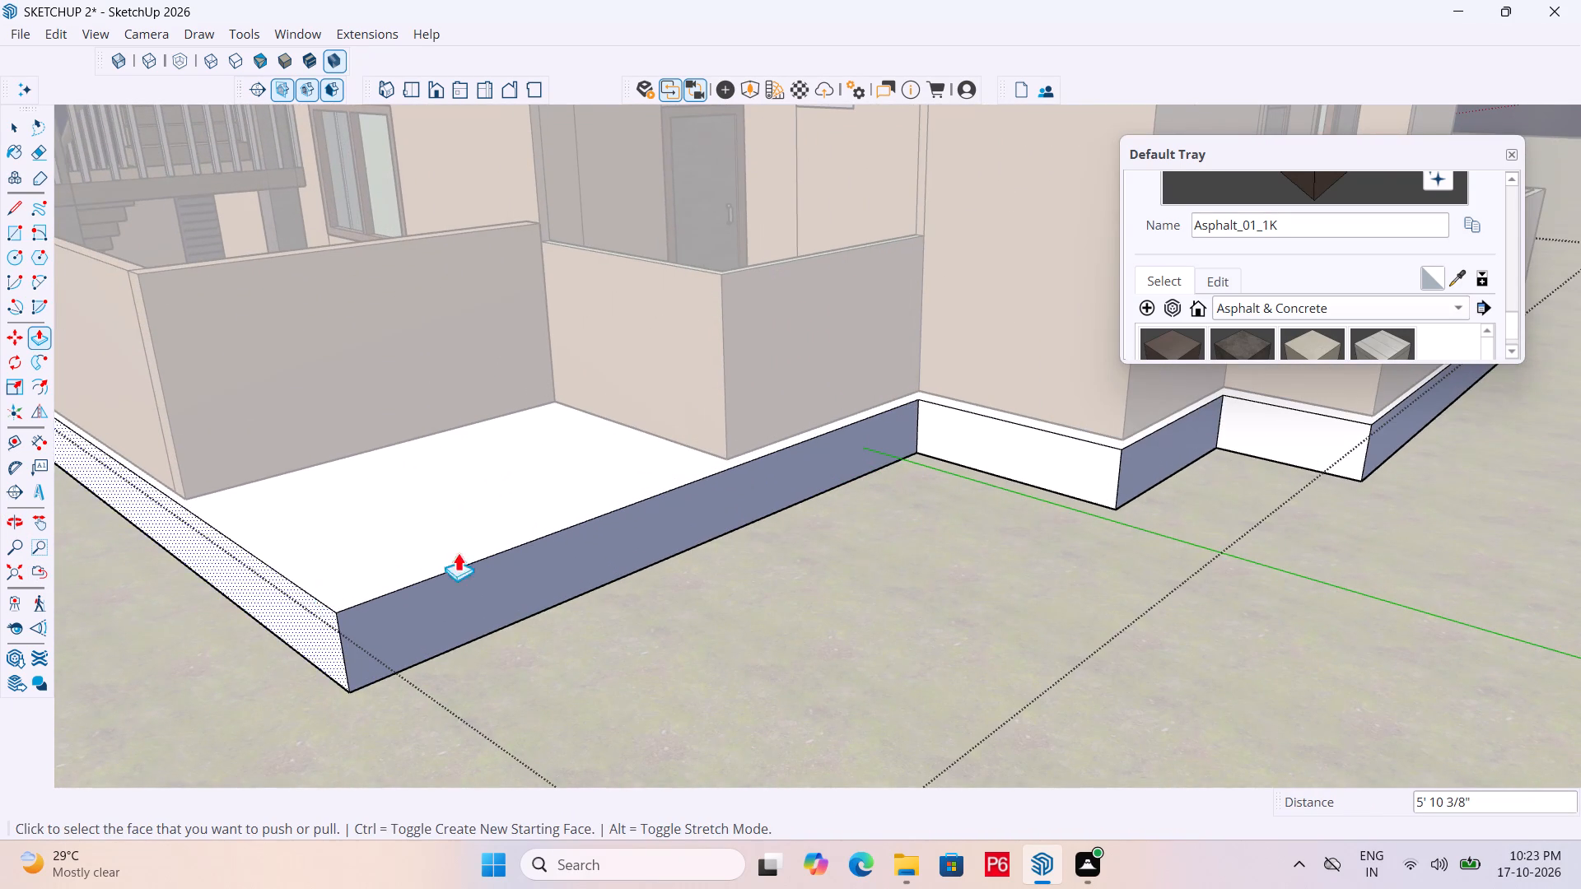
pyautogui.moveTo(502, 554); pyautogui.dragTo(515, 590, button='middle')
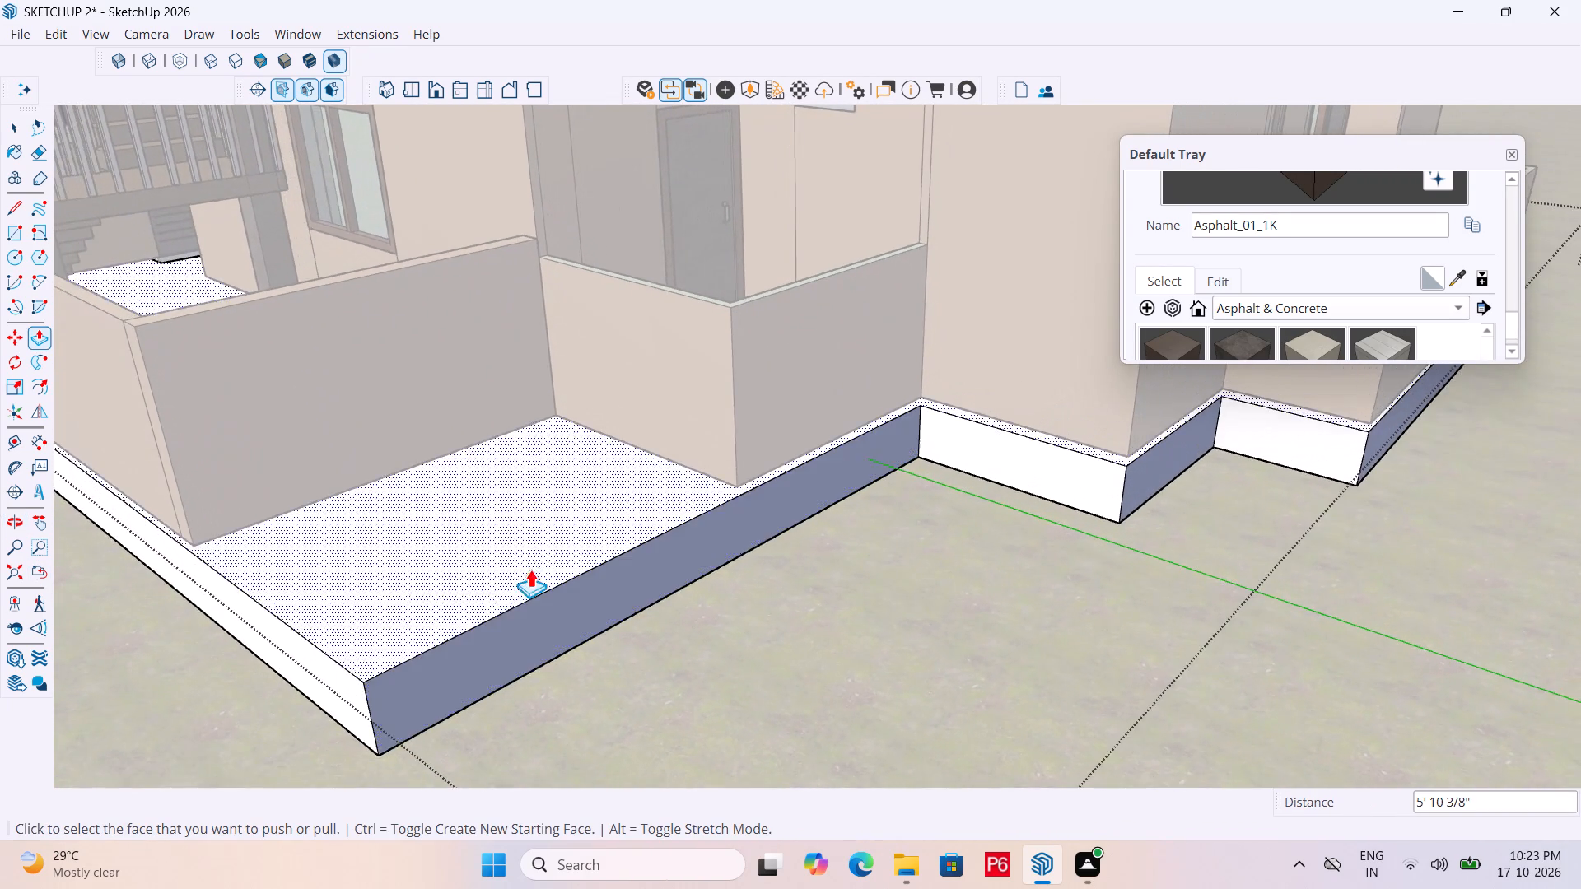
pyautogui.scroll(7, 744, 526)
pyautogui.press('l')
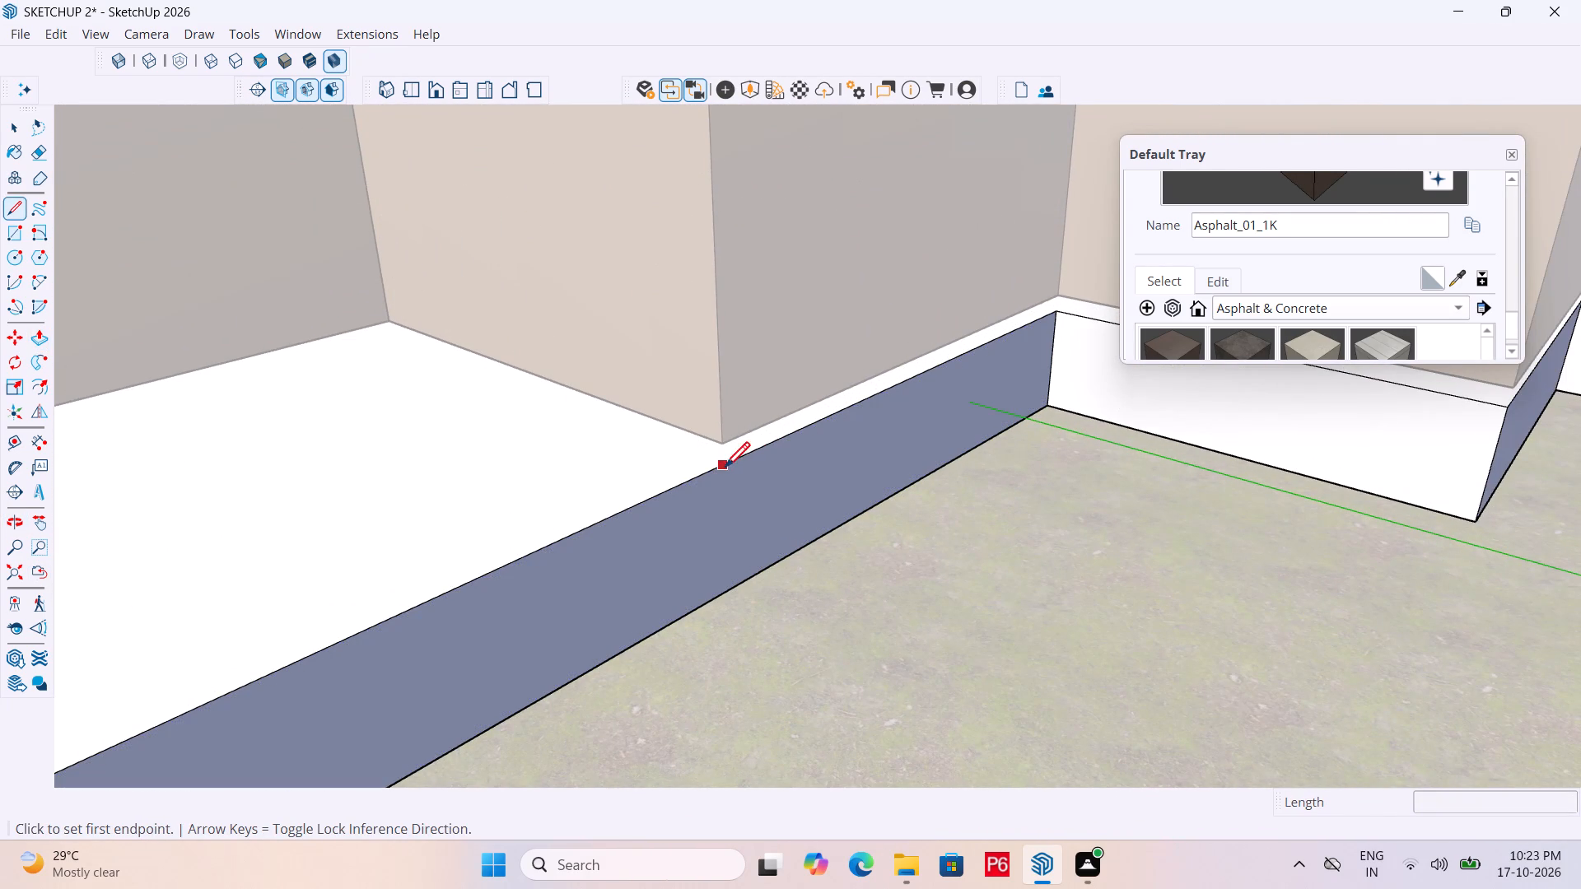
pyautogui.click(721, 473)
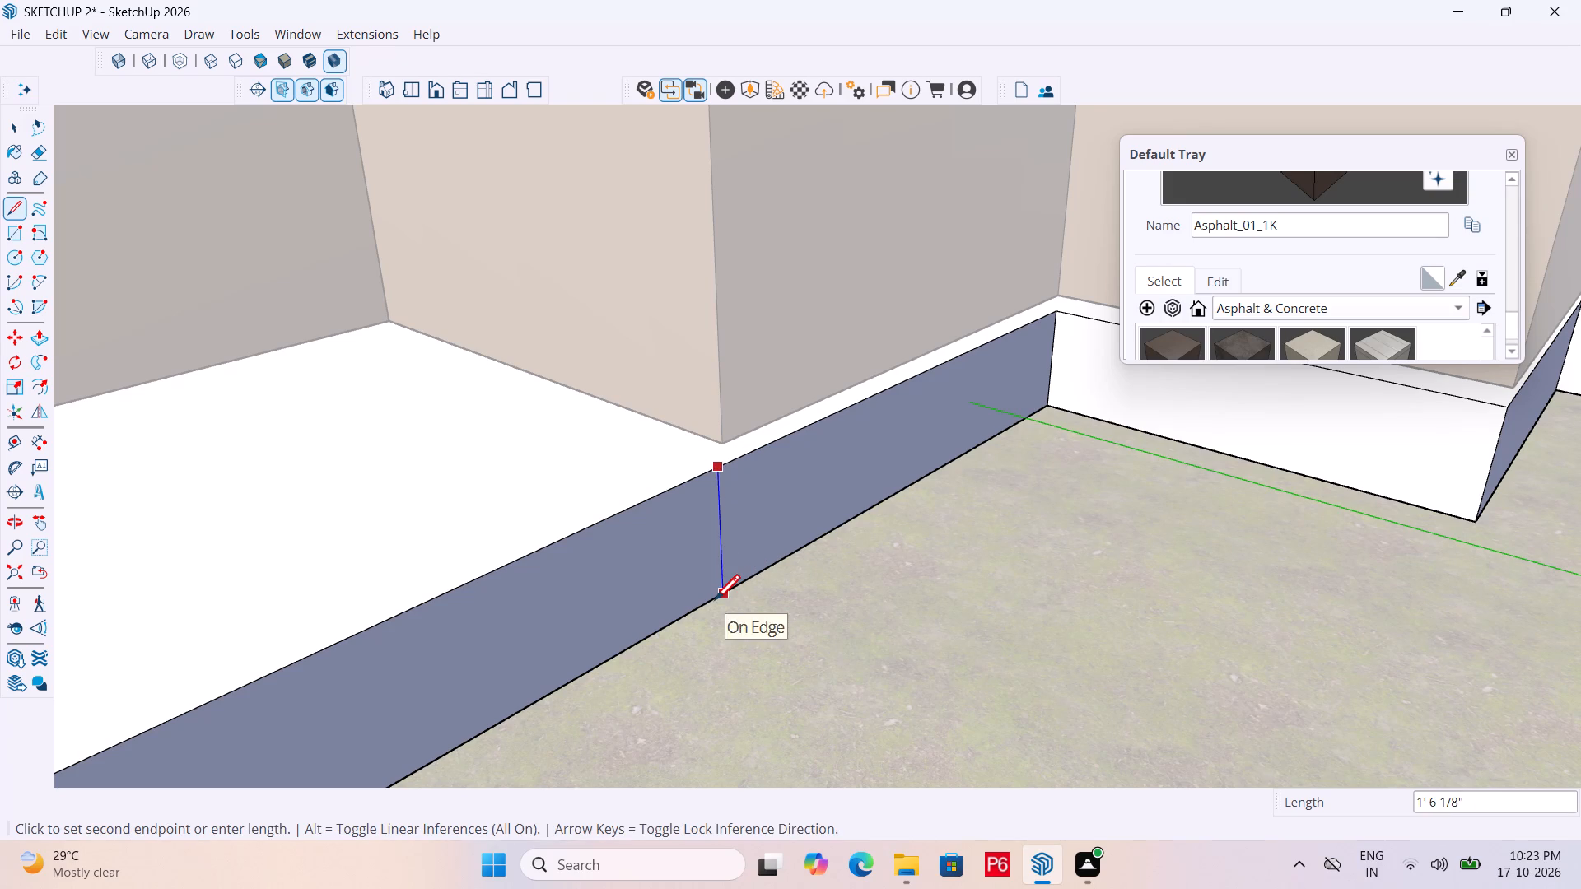
pyautogui.click(715, 603)
pyautogui.press('space')
# Push the remaining plinth section inward 6' 4 3/16" to follow the low wall on the staircase side.
pyautogui.press('p')
pyautogui.click(637, 570)
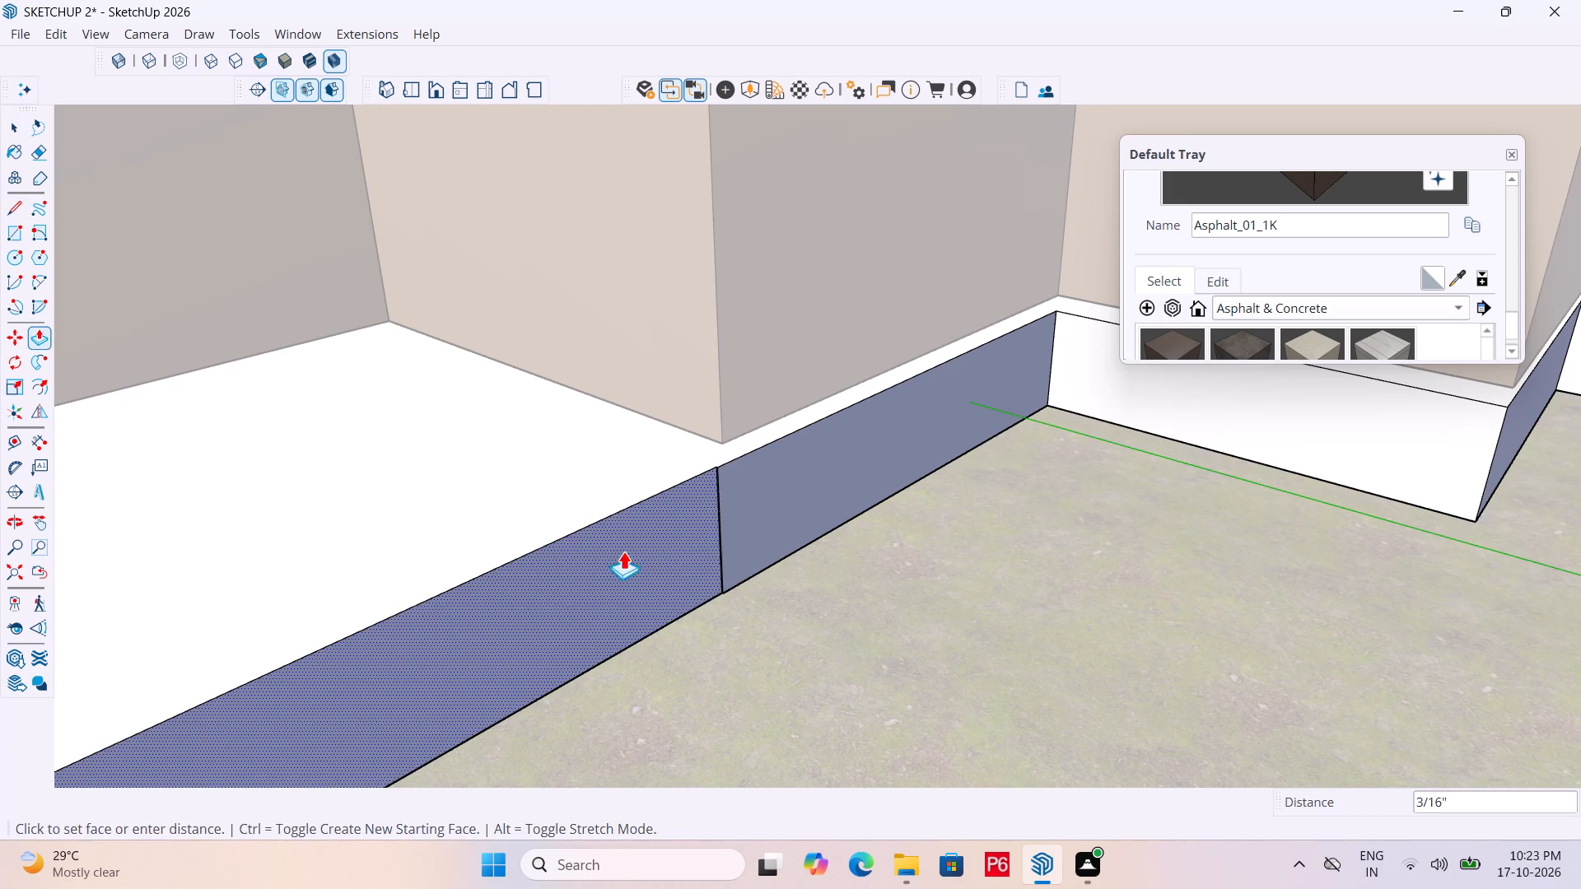
pyautogui.click(566, 585)
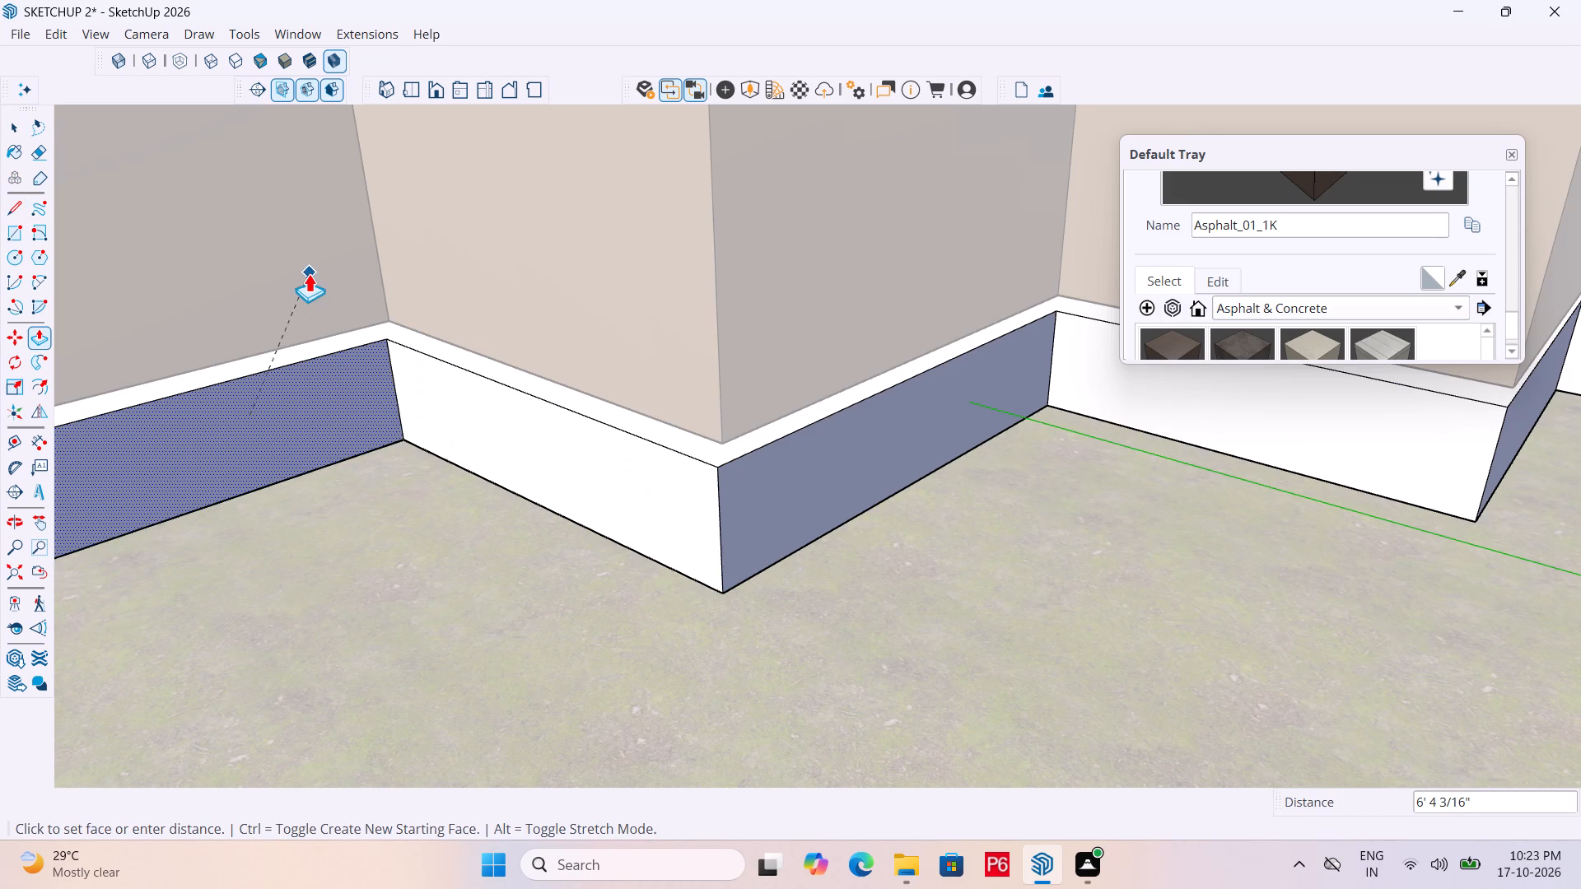
pyautogui.moveTo(309, 273); pyautogui.dragTo(329, 278)
# Save the model.
pyautogui.scroll(-12, 910, 507)
pyautogui.hotkey('ctrl', 's')
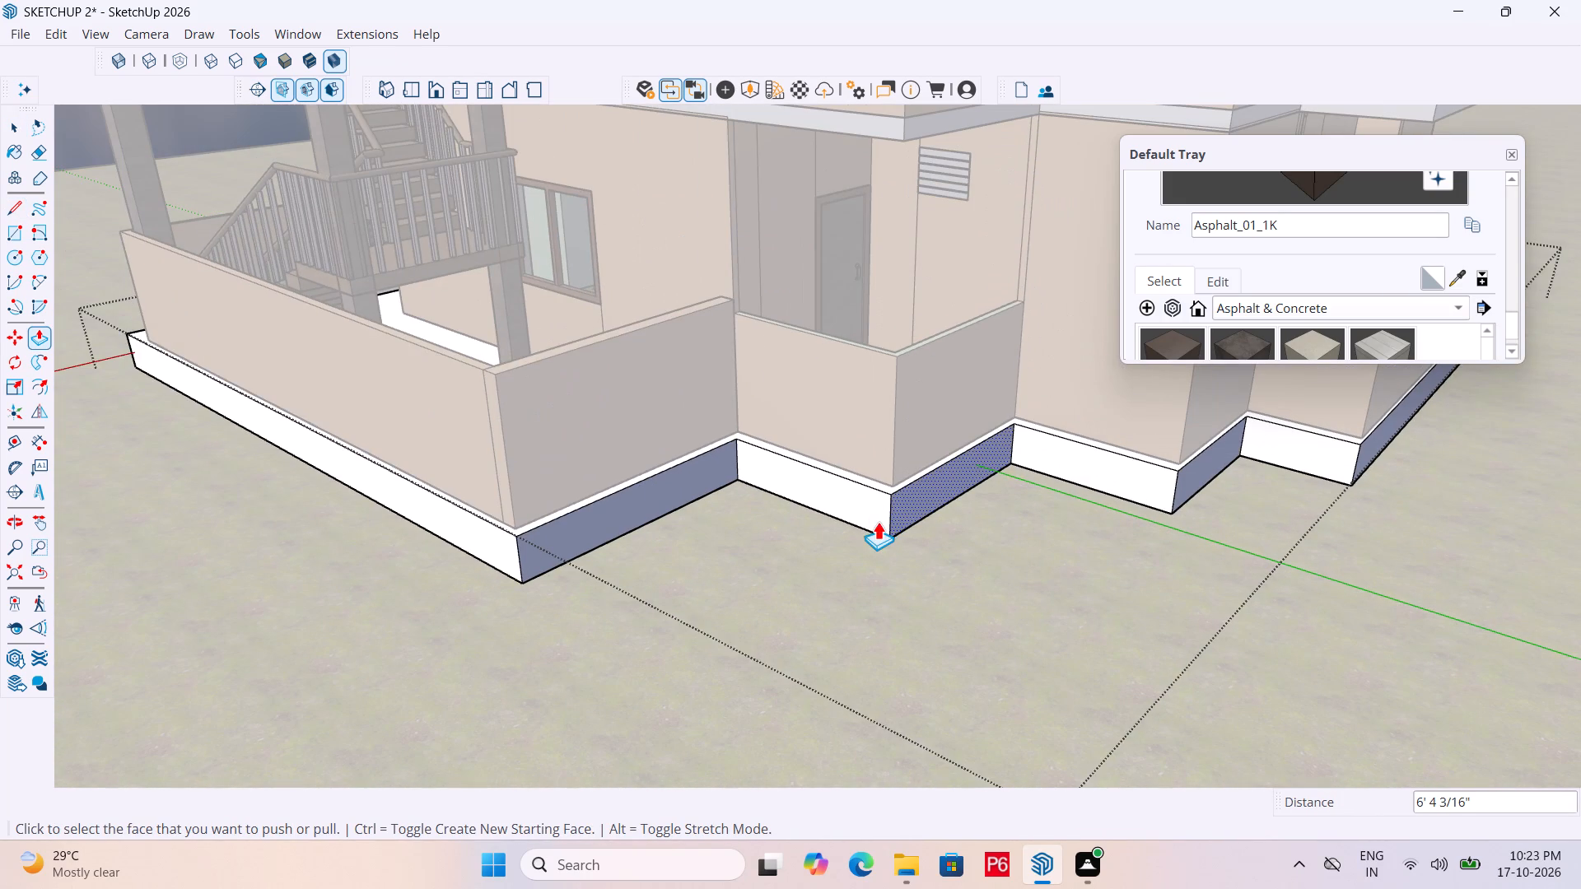
pyautogui.hotkey('ctrl', 's')
pyautogui.hotkey('ctrl', 's')
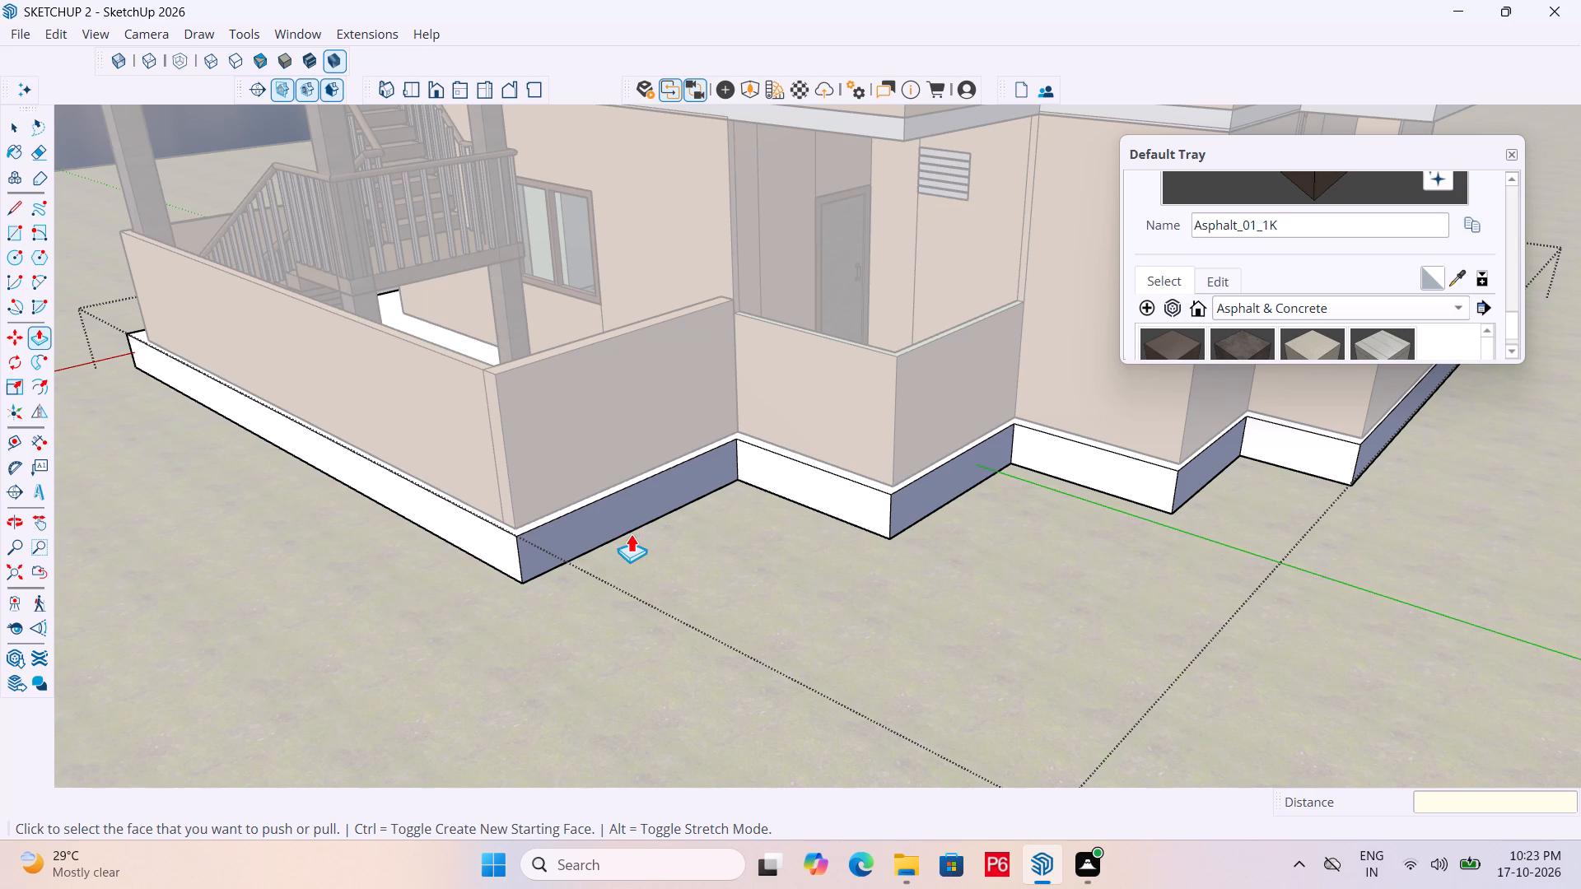
pyautogui.hotkey('ctrl', 's')
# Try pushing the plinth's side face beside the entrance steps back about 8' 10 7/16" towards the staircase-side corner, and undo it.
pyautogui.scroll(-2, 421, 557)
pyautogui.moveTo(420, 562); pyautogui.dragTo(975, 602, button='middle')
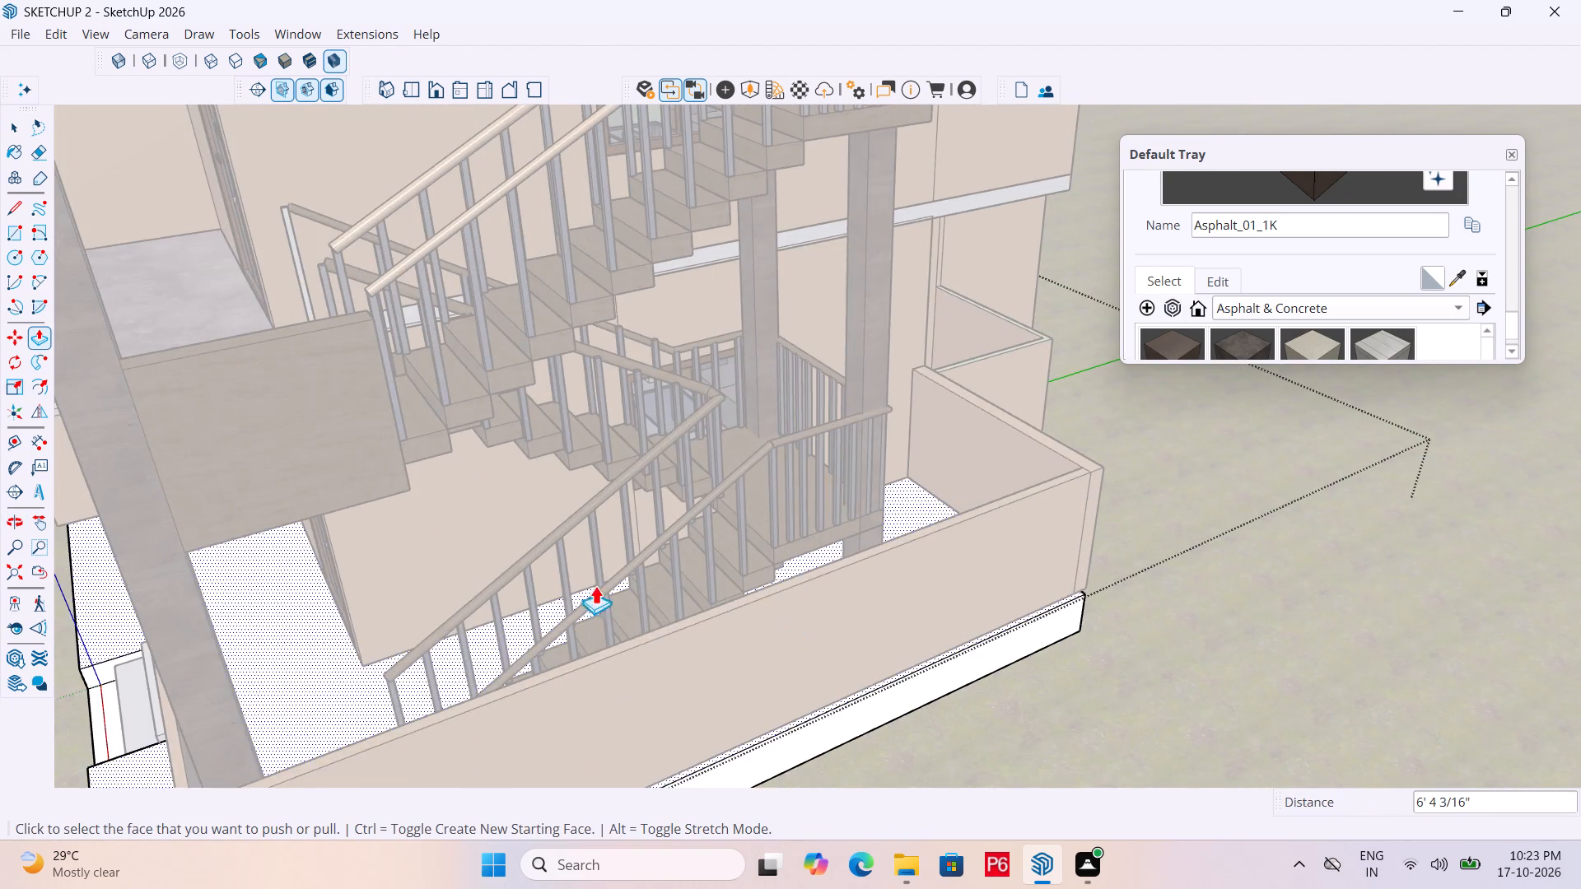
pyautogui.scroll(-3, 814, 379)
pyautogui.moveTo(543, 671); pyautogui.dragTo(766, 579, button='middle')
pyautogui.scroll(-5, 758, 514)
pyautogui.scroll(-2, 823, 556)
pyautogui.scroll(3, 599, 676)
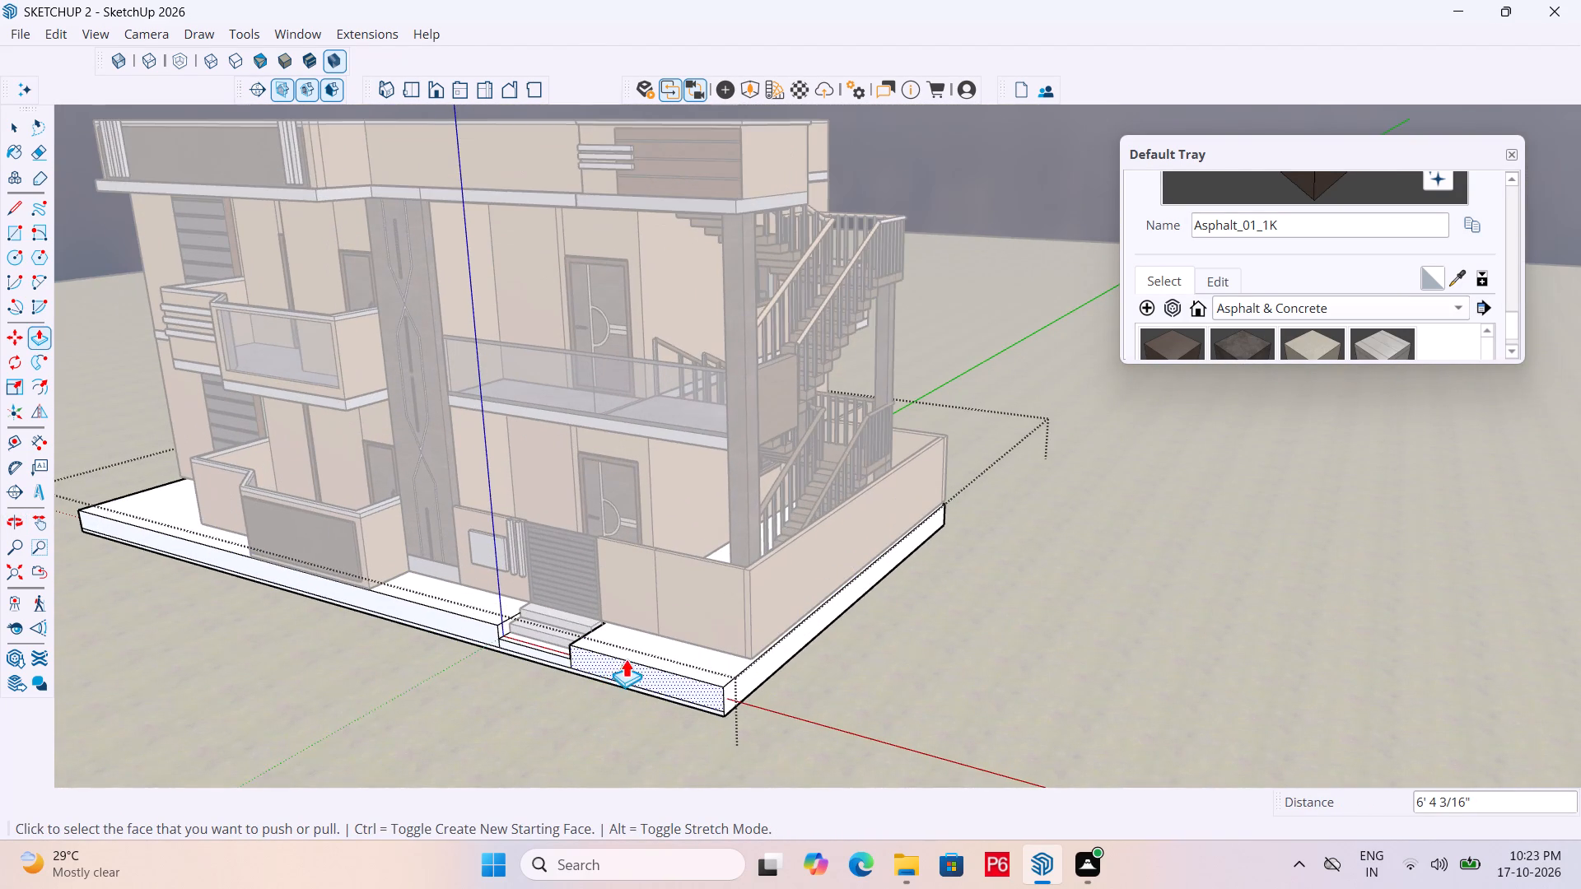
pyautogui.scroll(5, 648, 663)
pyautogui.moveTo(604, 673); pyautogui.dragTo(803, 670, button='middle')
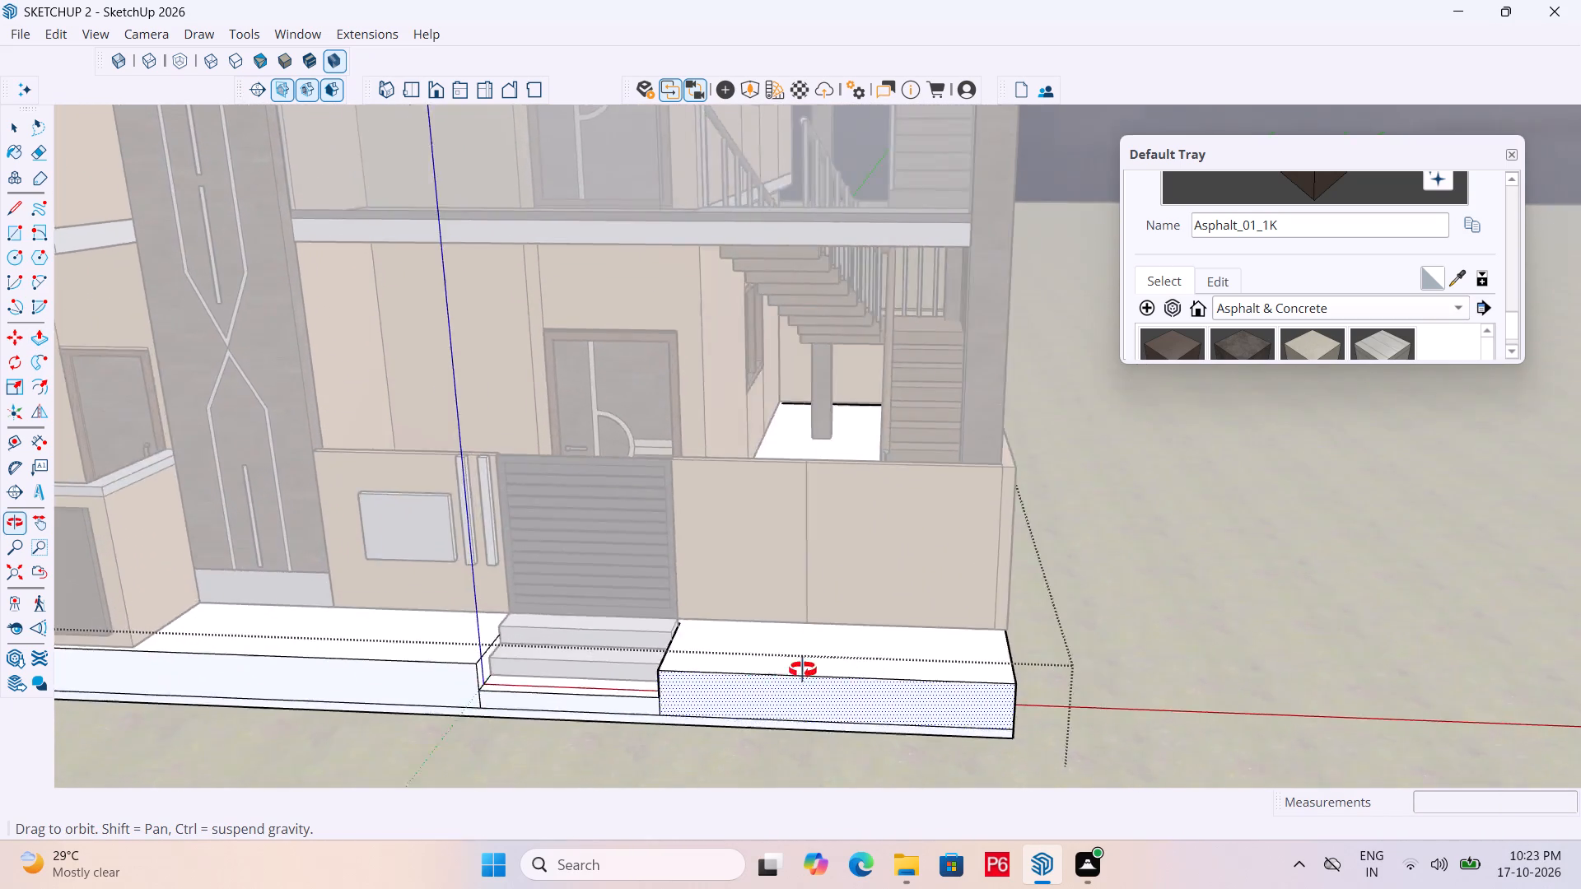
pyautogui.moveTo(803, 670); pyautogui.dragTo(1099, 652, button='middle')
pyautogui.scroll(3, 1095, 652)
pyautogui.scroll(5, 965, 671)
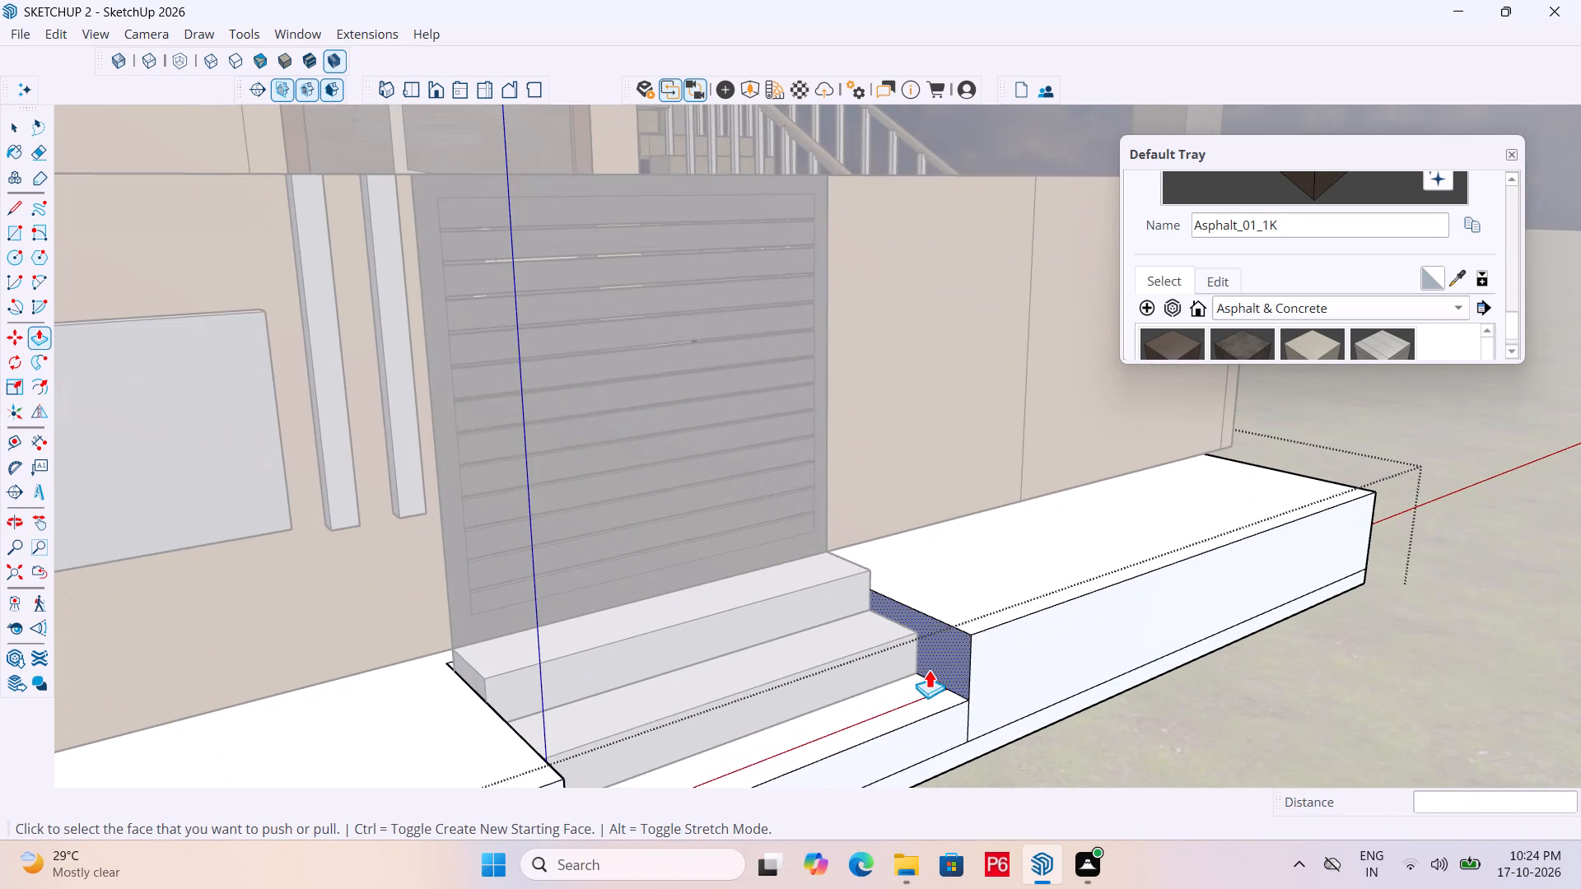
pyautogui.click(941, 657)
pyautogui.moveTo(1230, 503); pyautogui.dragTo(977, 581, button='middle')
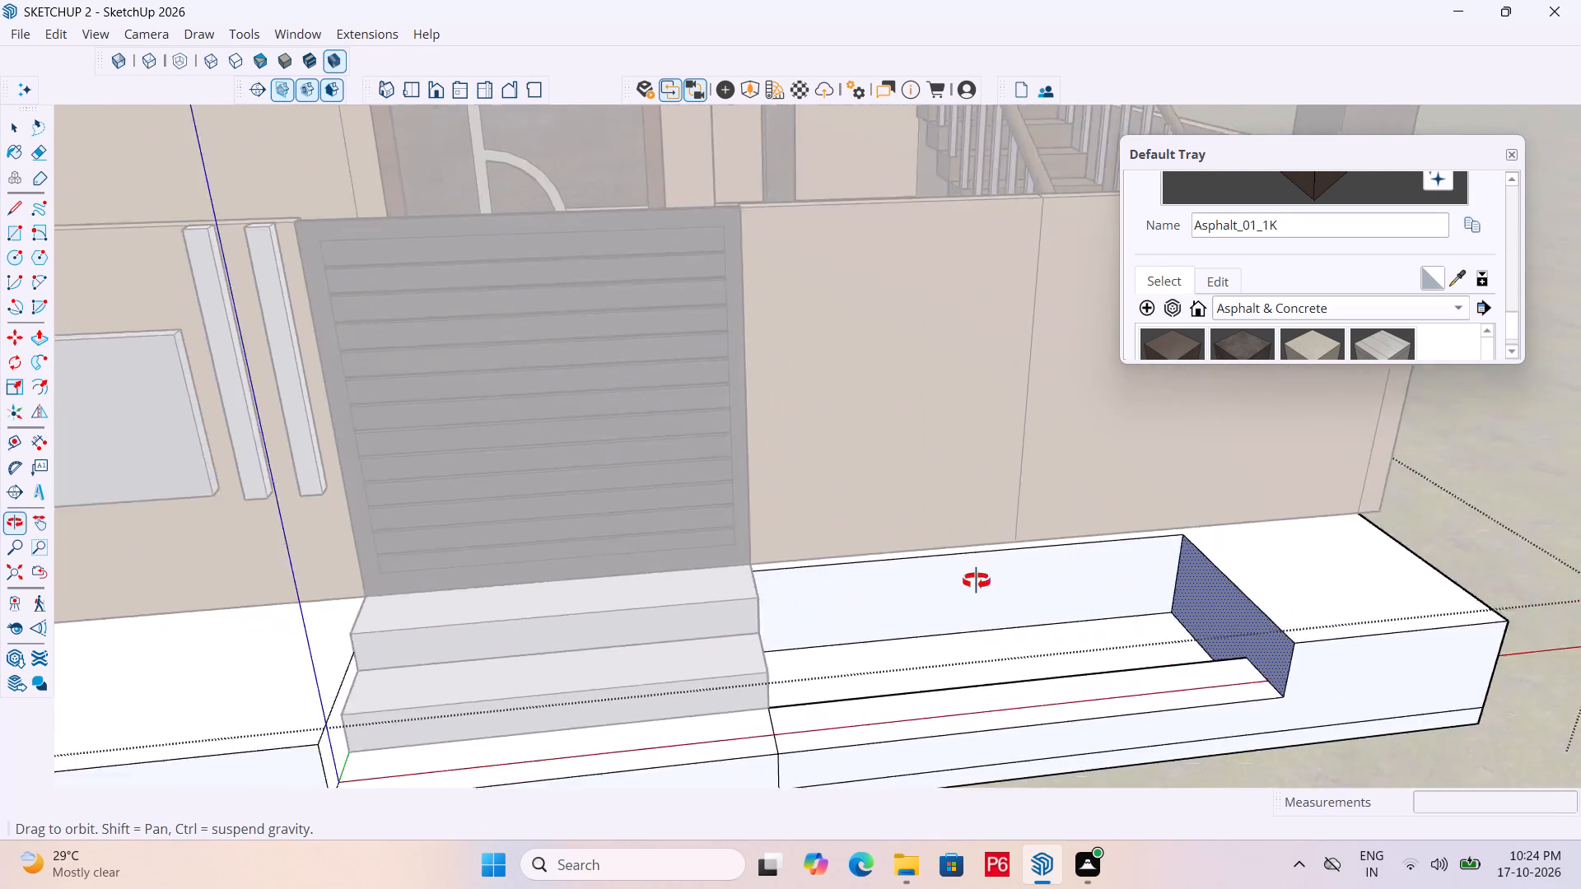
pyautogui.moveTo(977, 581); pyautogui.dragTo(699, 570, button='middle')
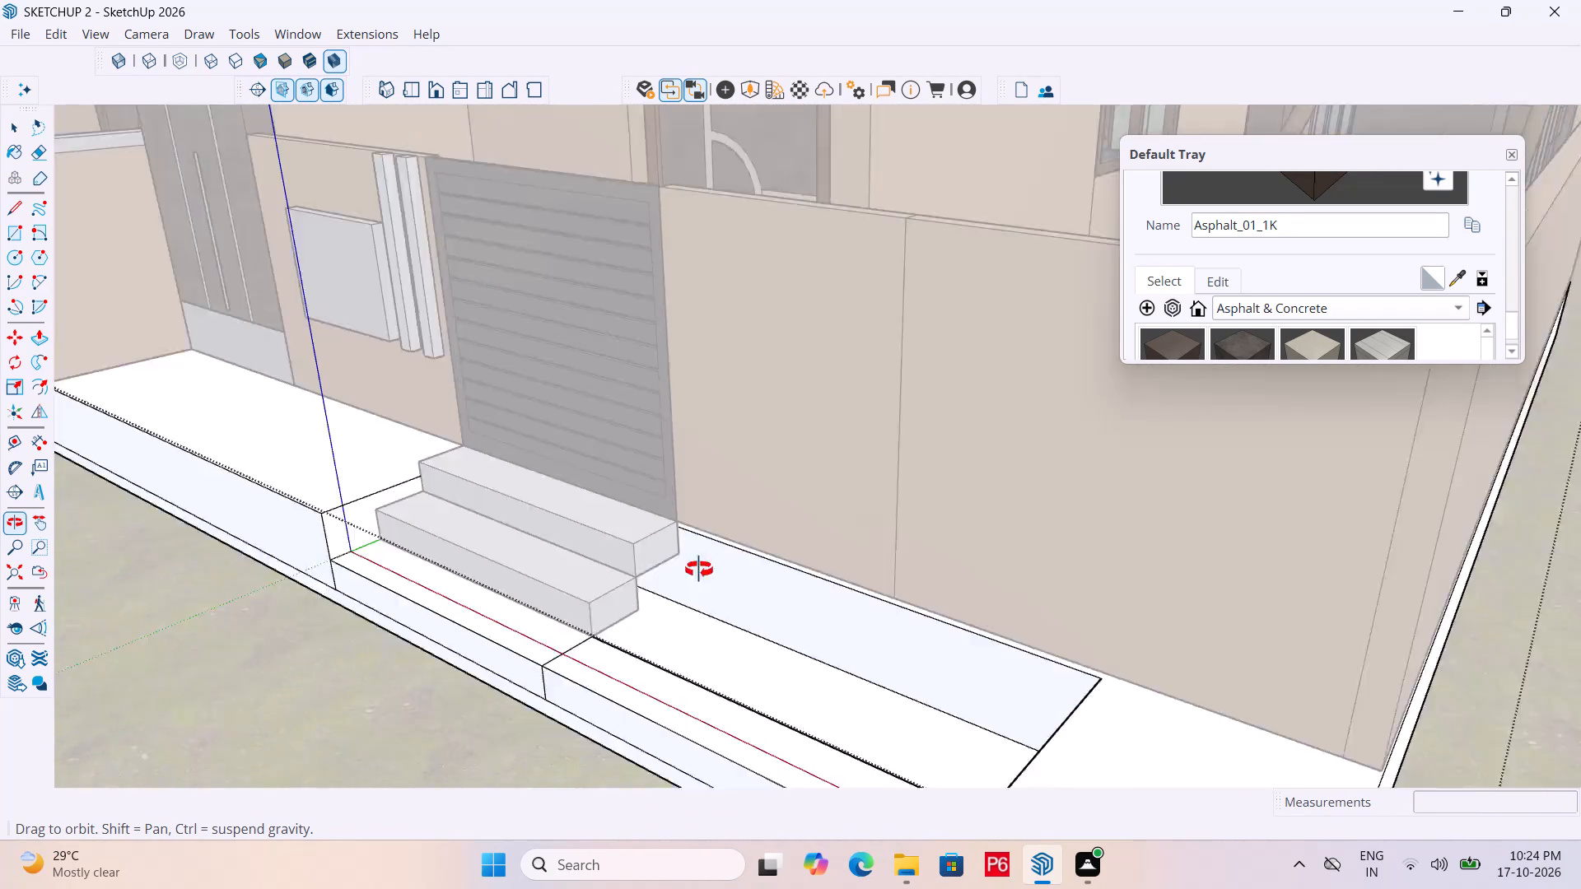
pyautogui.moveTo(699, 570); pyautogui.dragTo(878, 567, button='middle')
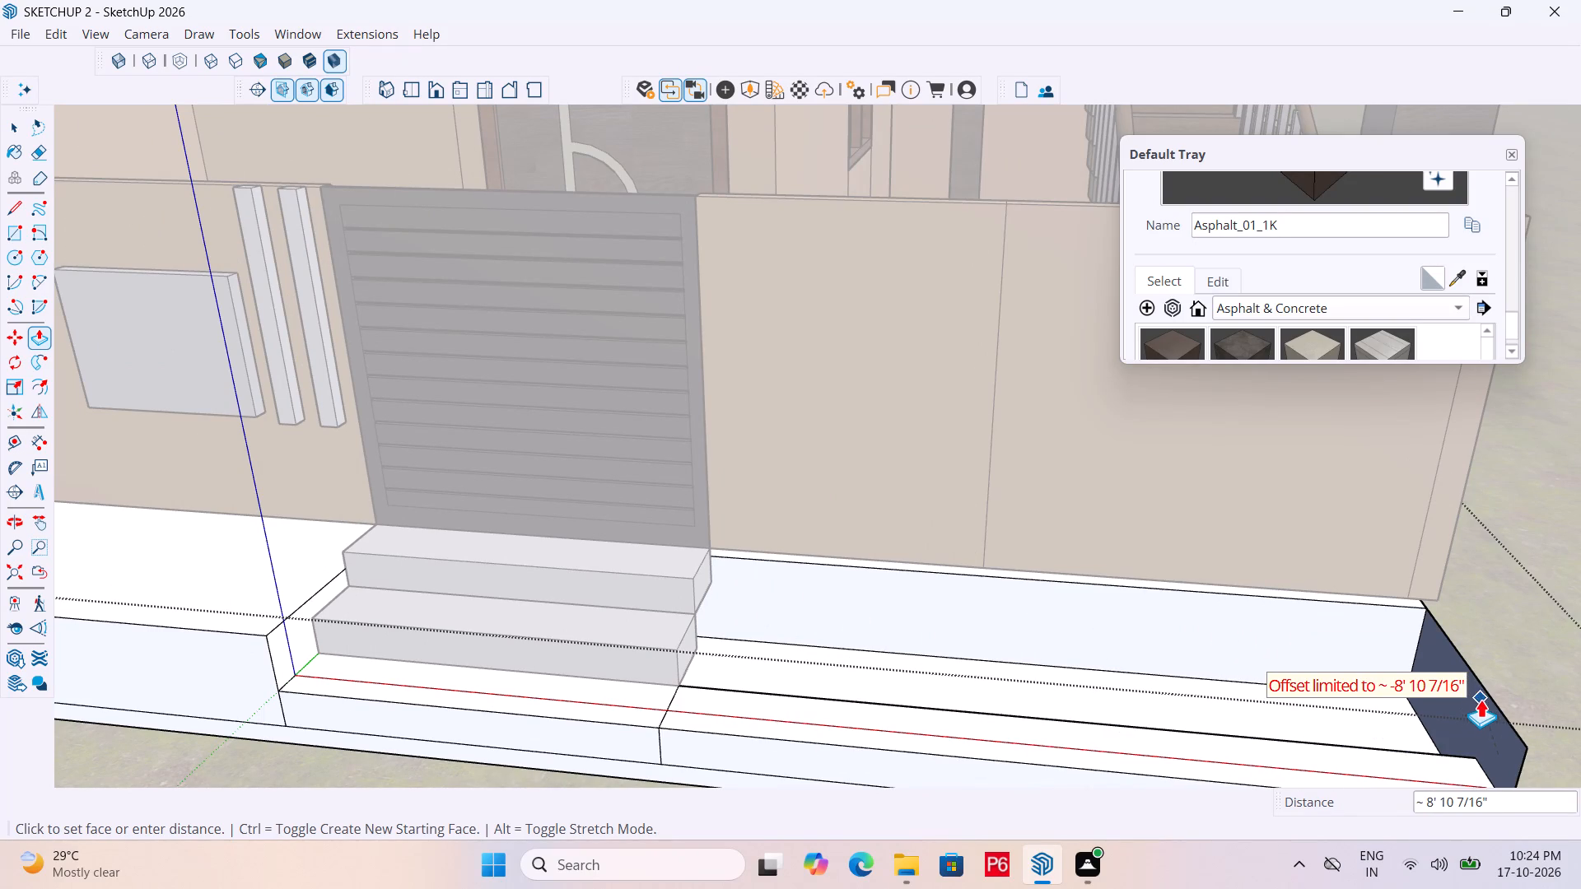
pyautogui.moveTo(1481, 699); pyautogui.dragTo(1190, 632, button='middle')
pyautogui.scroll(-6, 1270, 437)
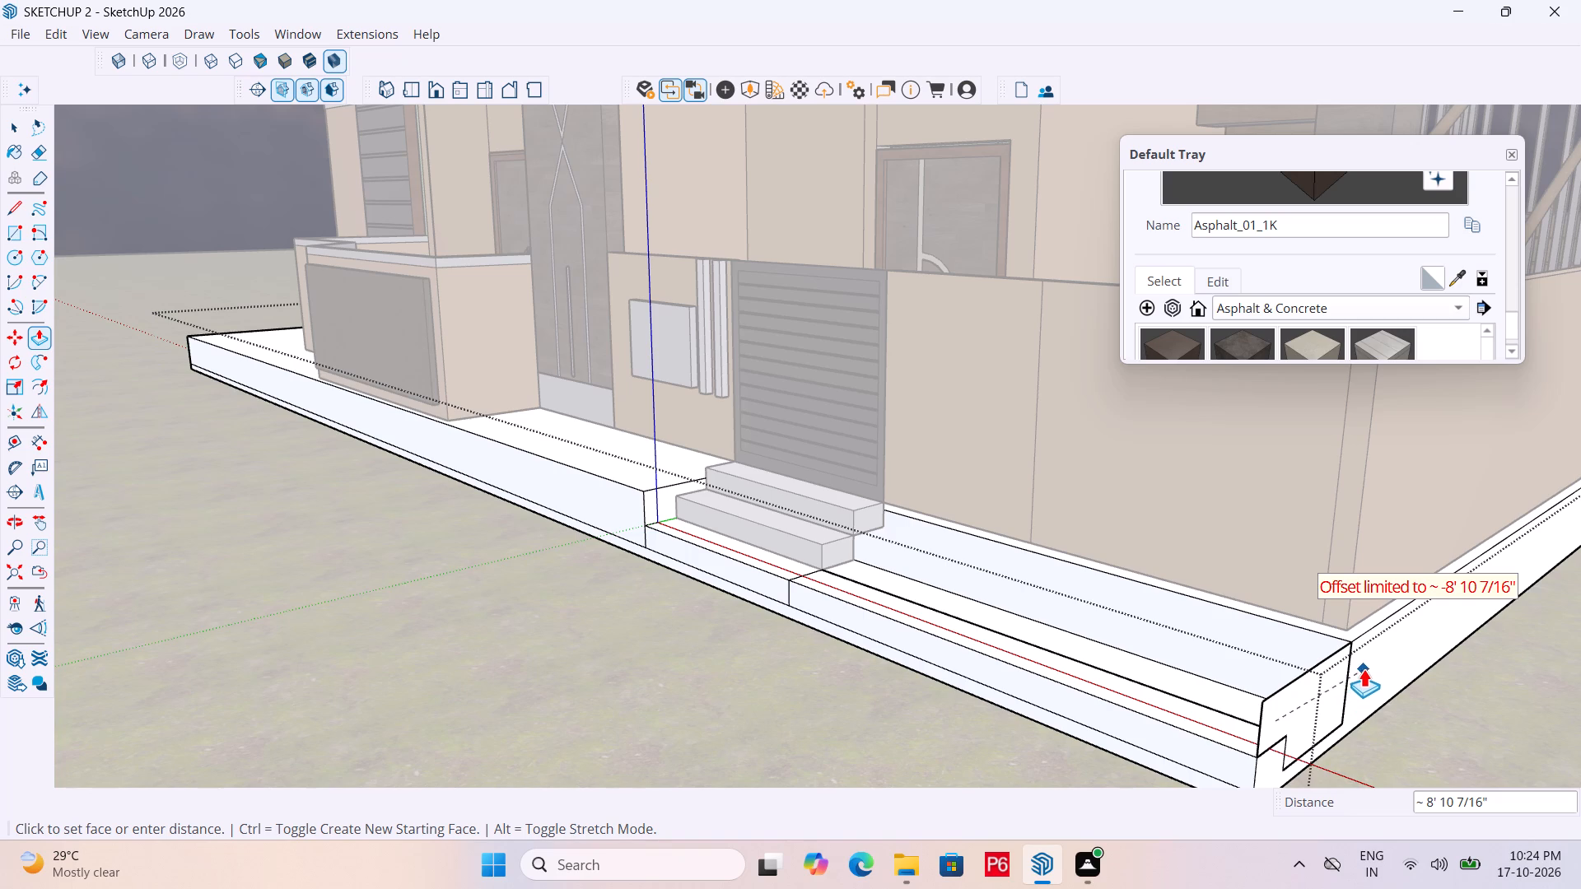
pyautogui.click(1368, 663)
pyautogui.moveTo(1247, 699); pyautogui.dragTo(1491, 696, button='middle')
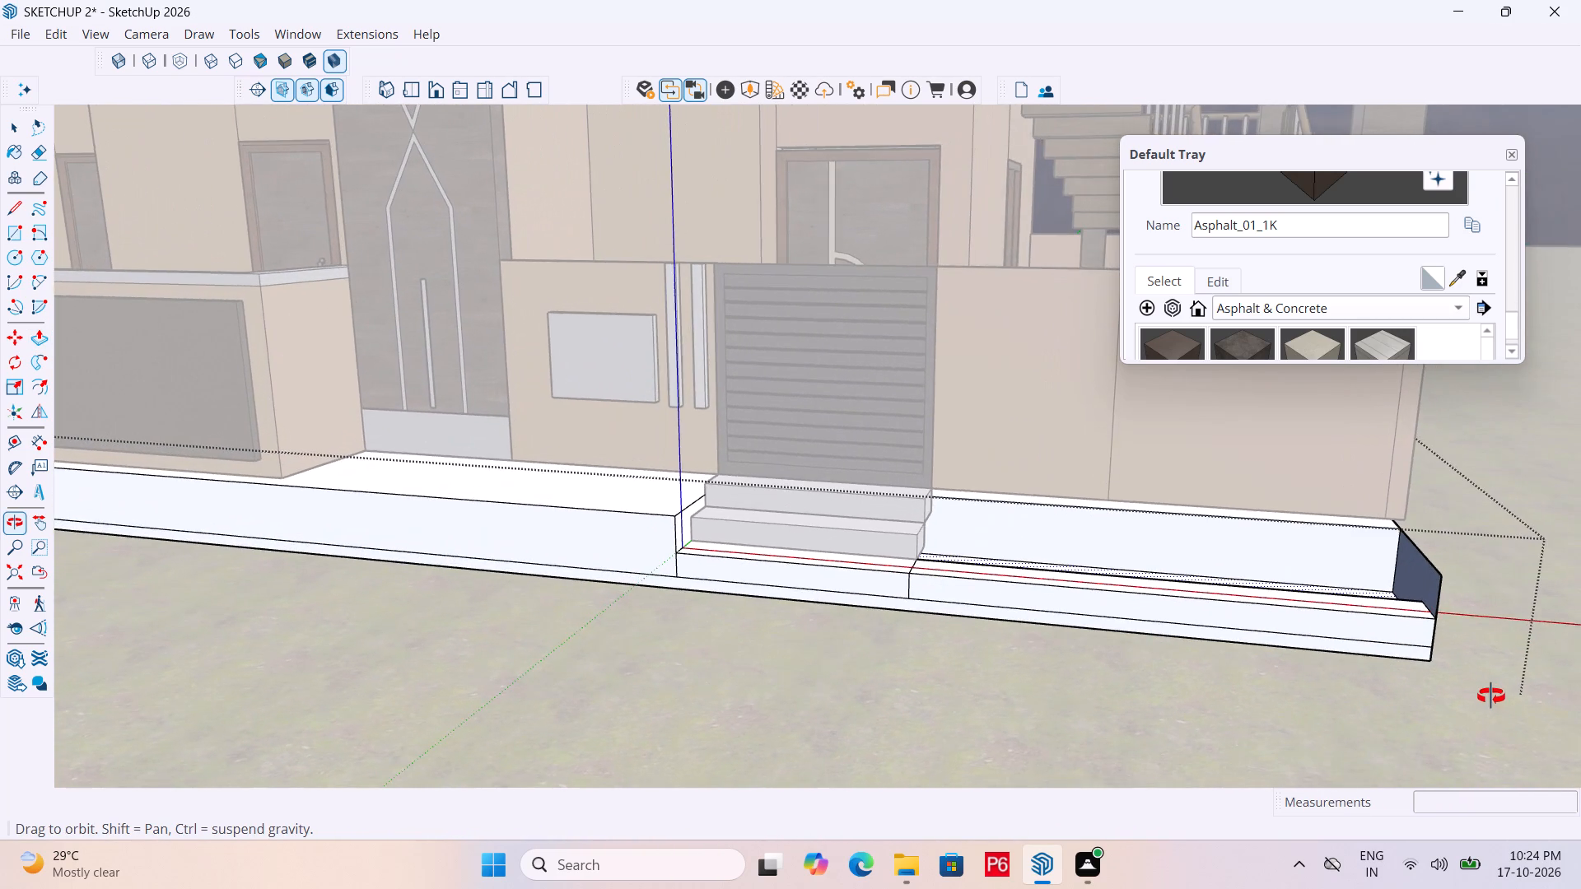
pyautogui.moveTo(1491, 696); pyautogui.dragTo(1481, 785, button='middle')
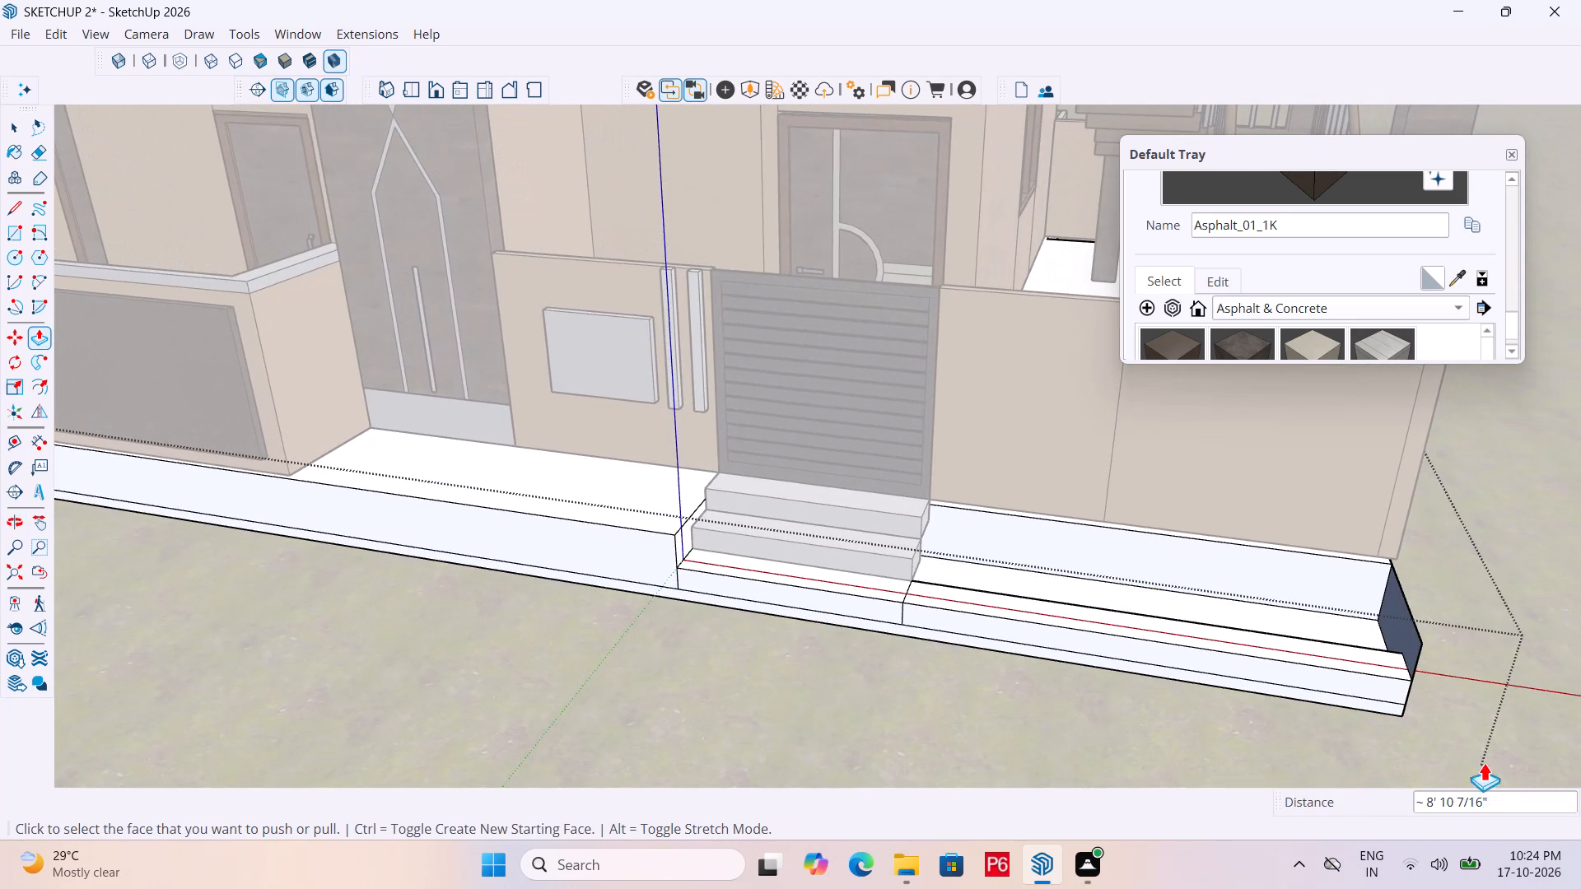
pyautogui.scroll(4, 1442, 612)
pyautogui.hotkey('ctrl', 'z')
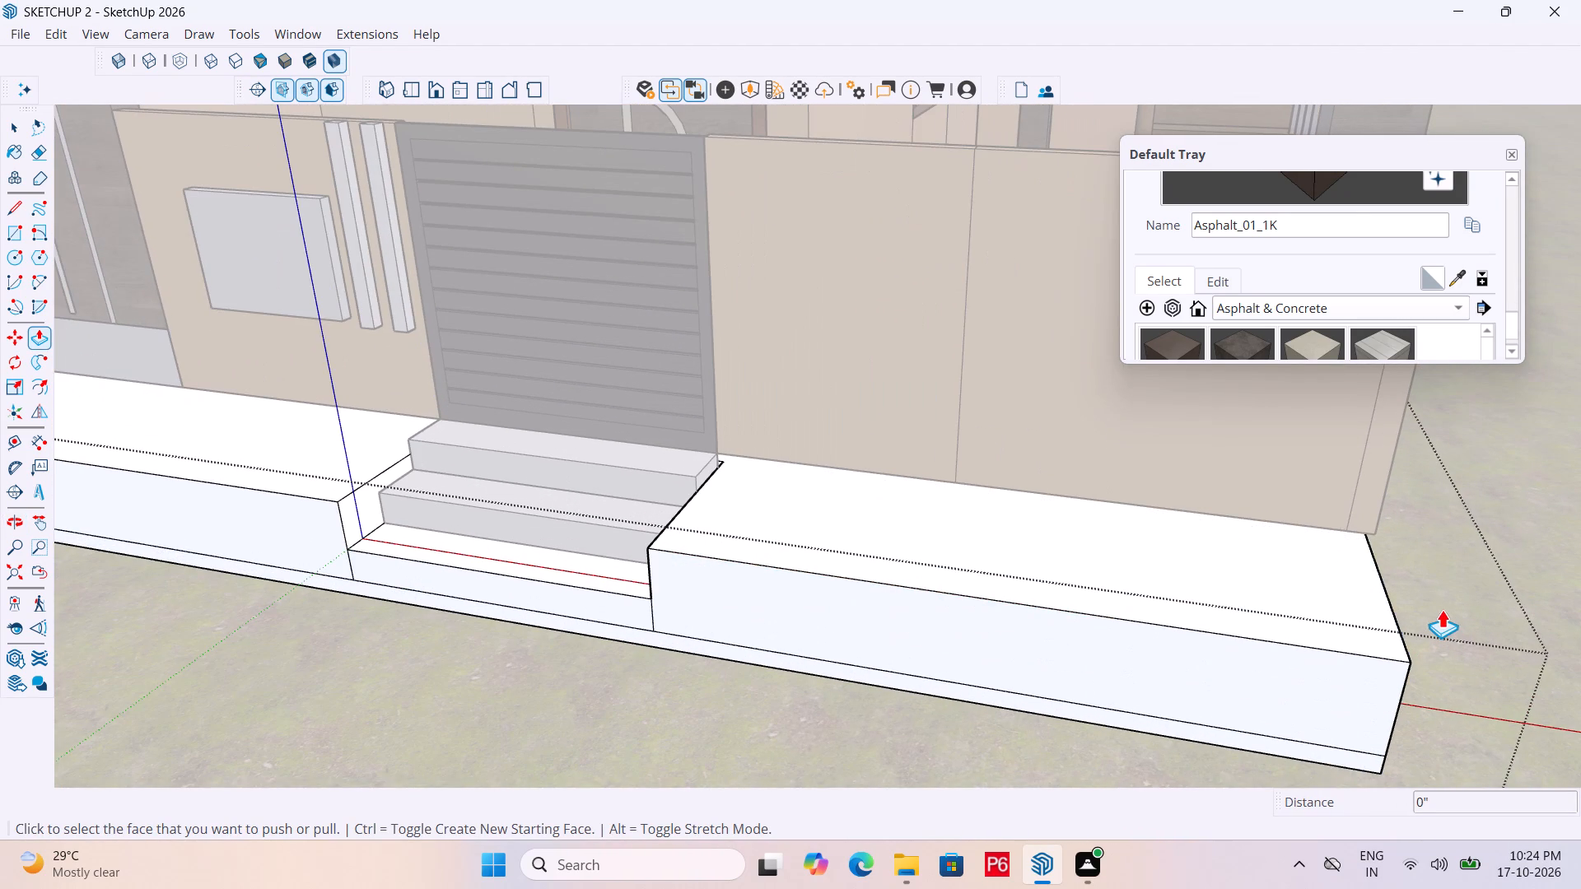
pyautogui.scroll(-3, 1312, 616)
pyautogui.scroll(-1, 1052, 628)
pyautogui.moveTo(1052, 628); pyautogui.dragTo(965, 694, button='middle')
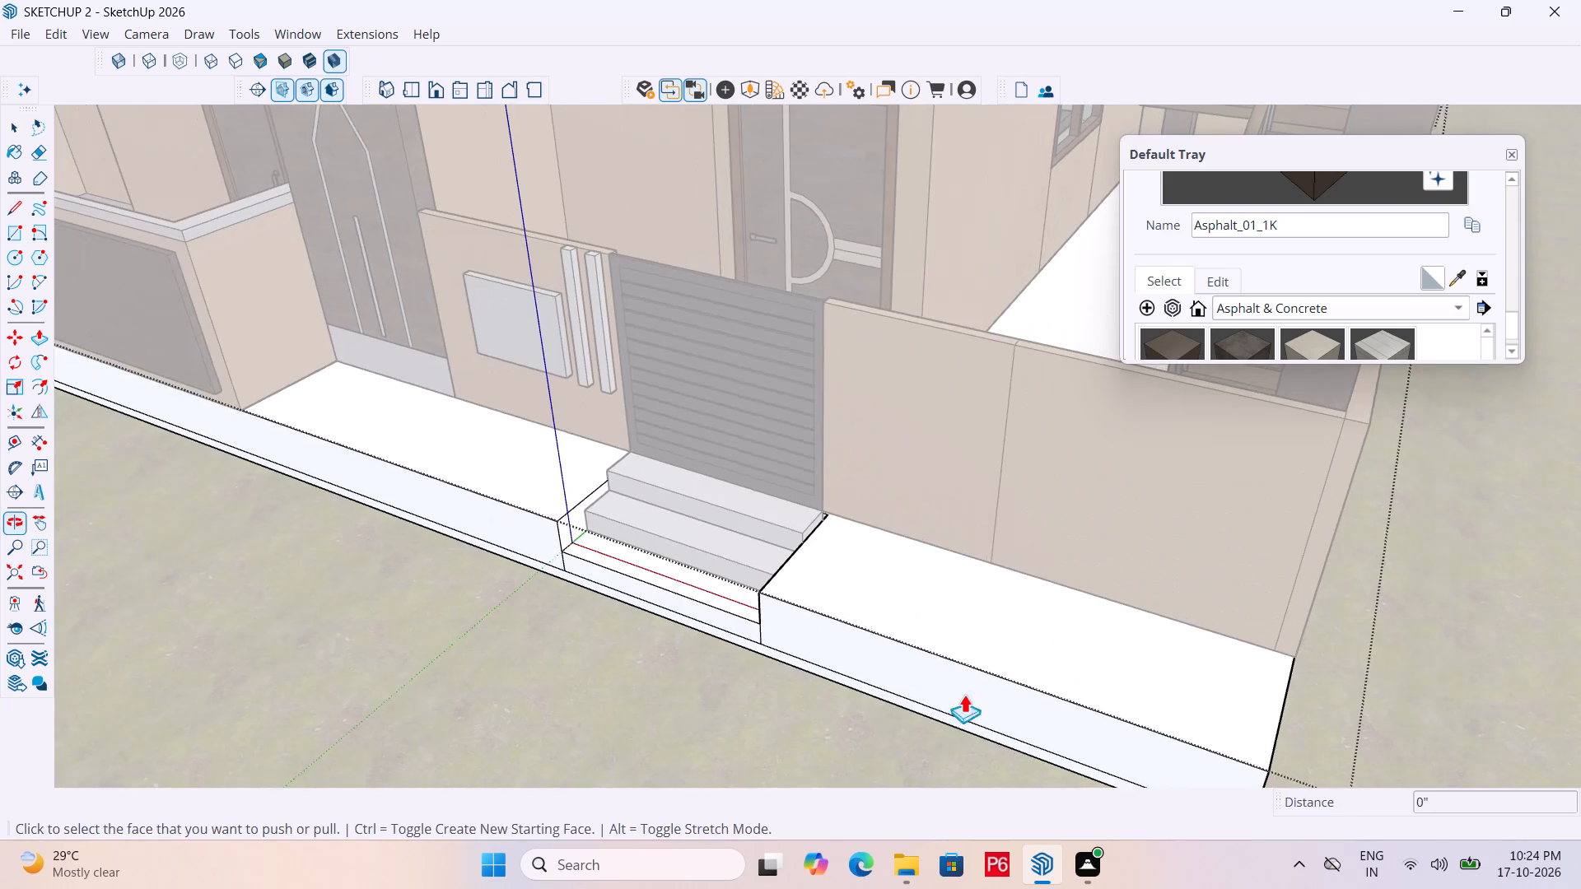
# Draw an inset rectangle on the plinth's top face beside the entrance steps, below the wall panel and vertical strips.
pyautogui.scroll(9, 389, 403)
pyautogui.press('r')
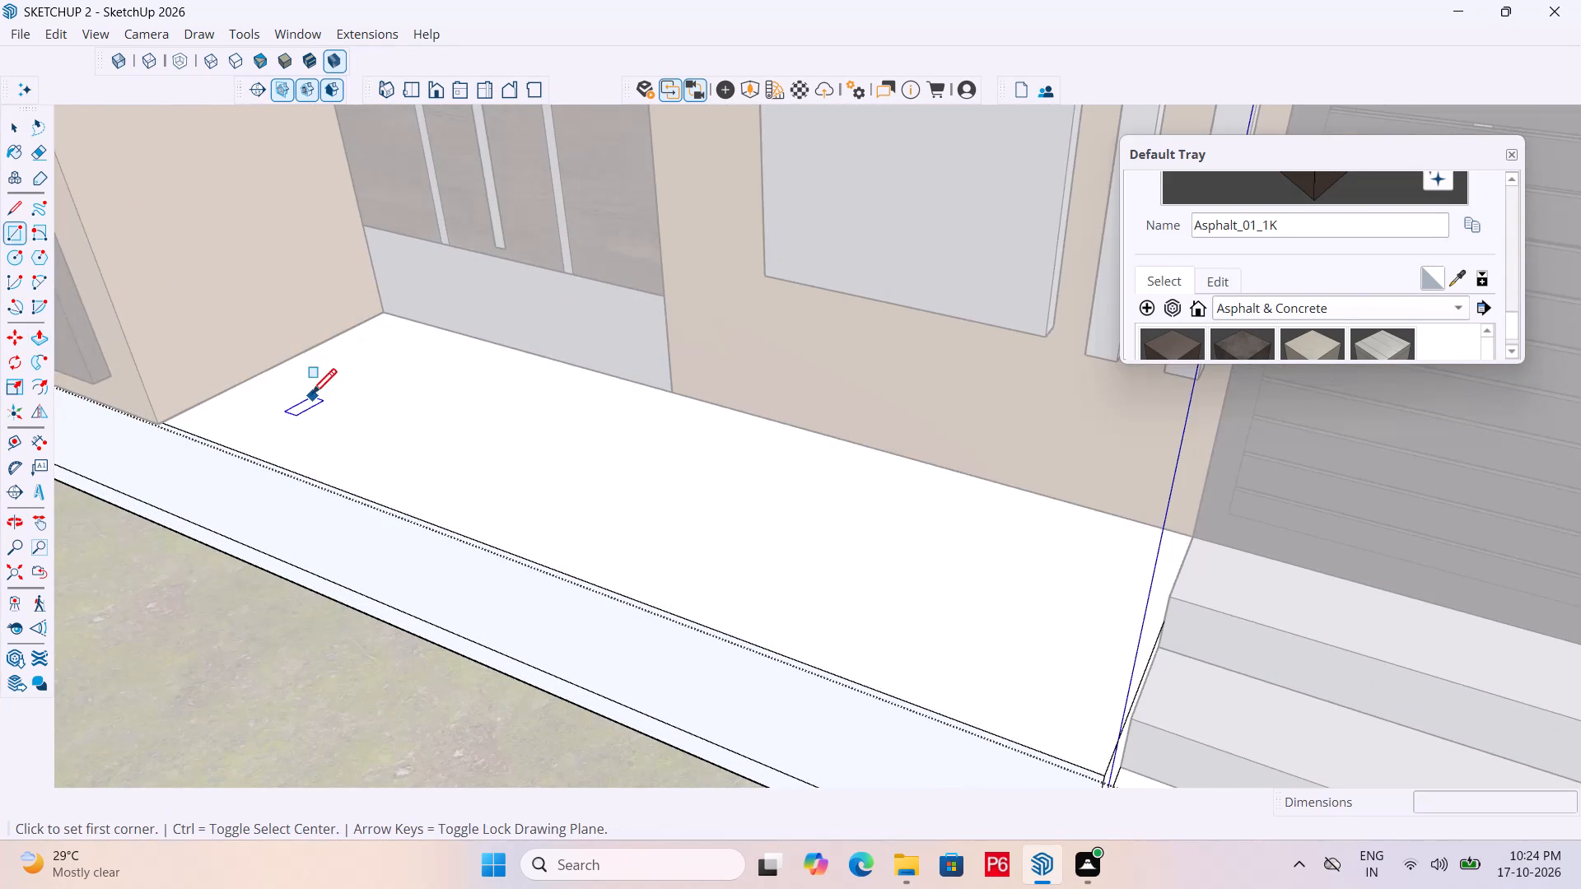
pyautogui.click(216, 417)
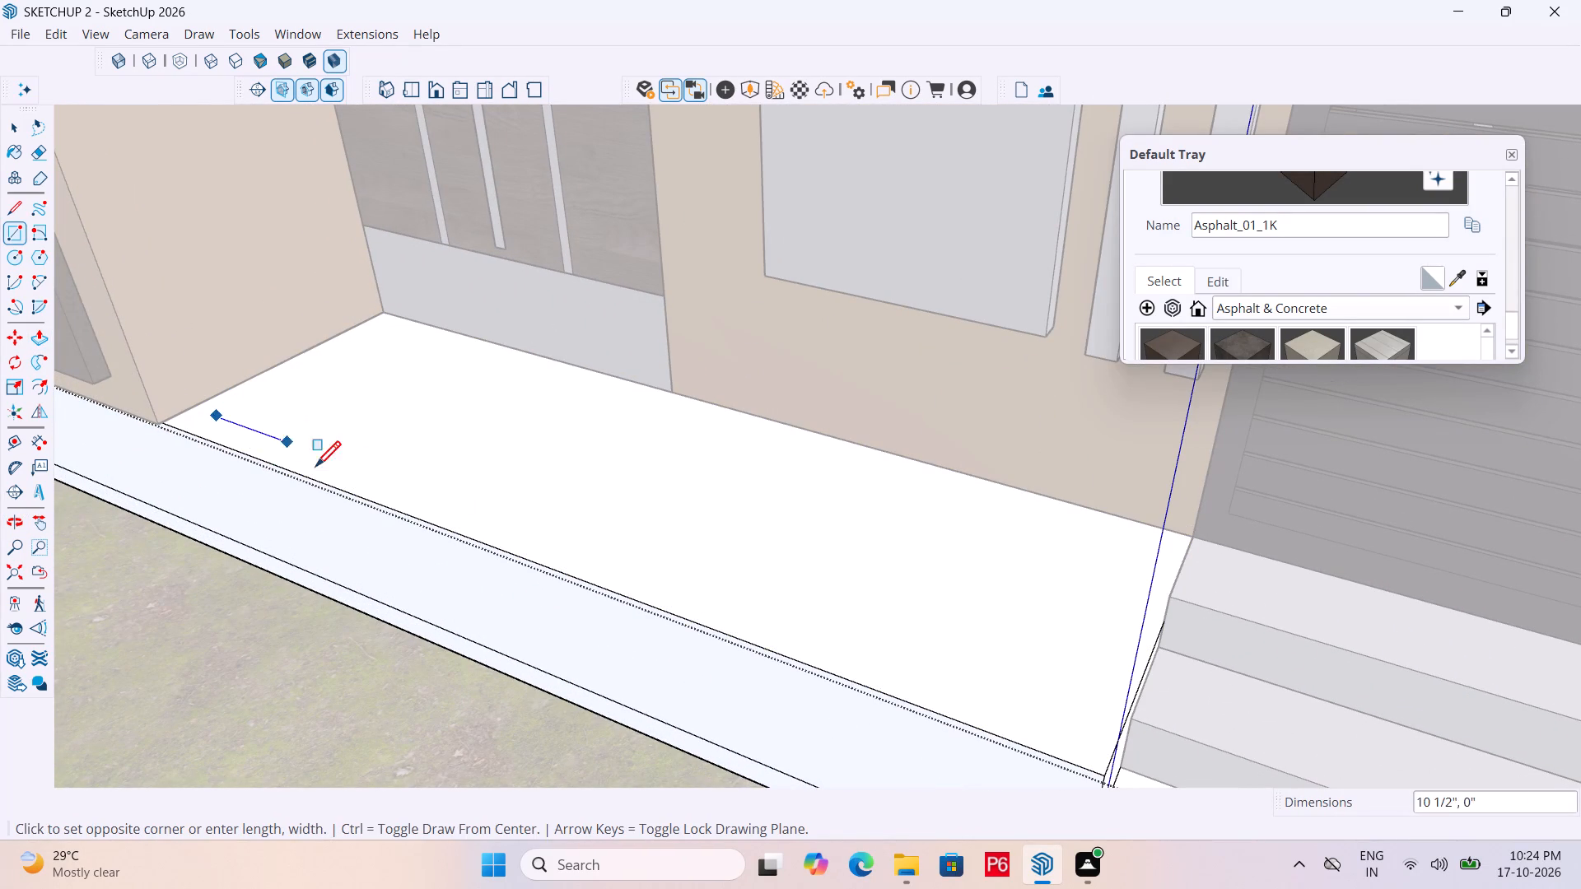
pyautogui.click(1130, 551)
pyautogui.scroll(-6, 431, 413)
pyautogui.scroll(-5, 157, 378)
pyautogui.press('space')
# Draw an inset rectangle about 8' 2" by 1' 11" on the plinth's top face on the staircase side of the entrance steps.
pyautogui.scroll(4, 846, 559)
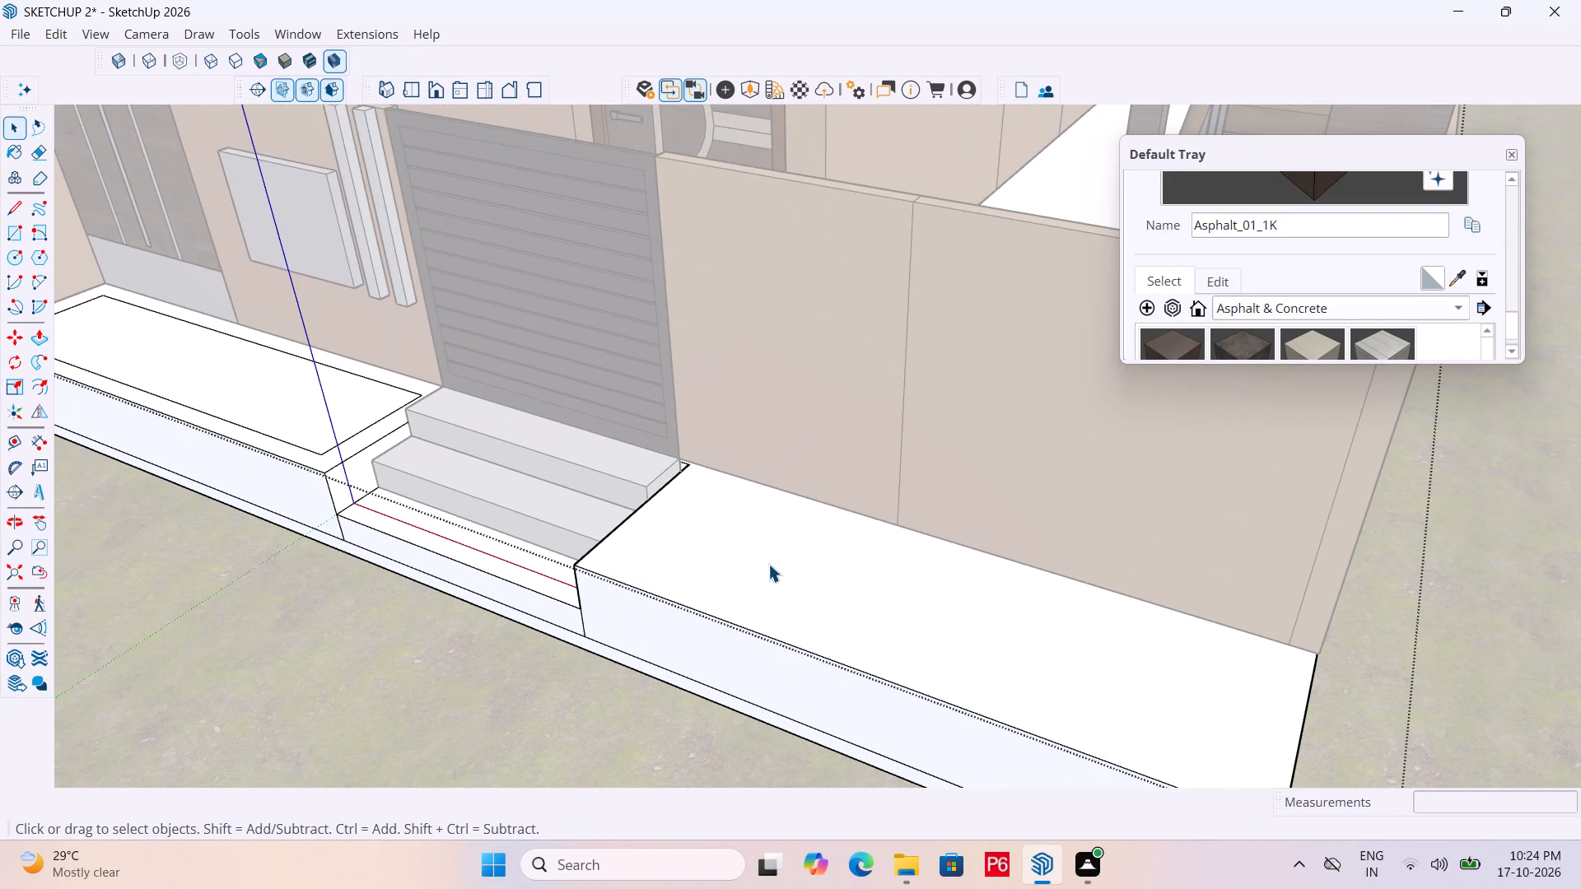
pyautogui.press('r')
pyautogui.click(612, 553)
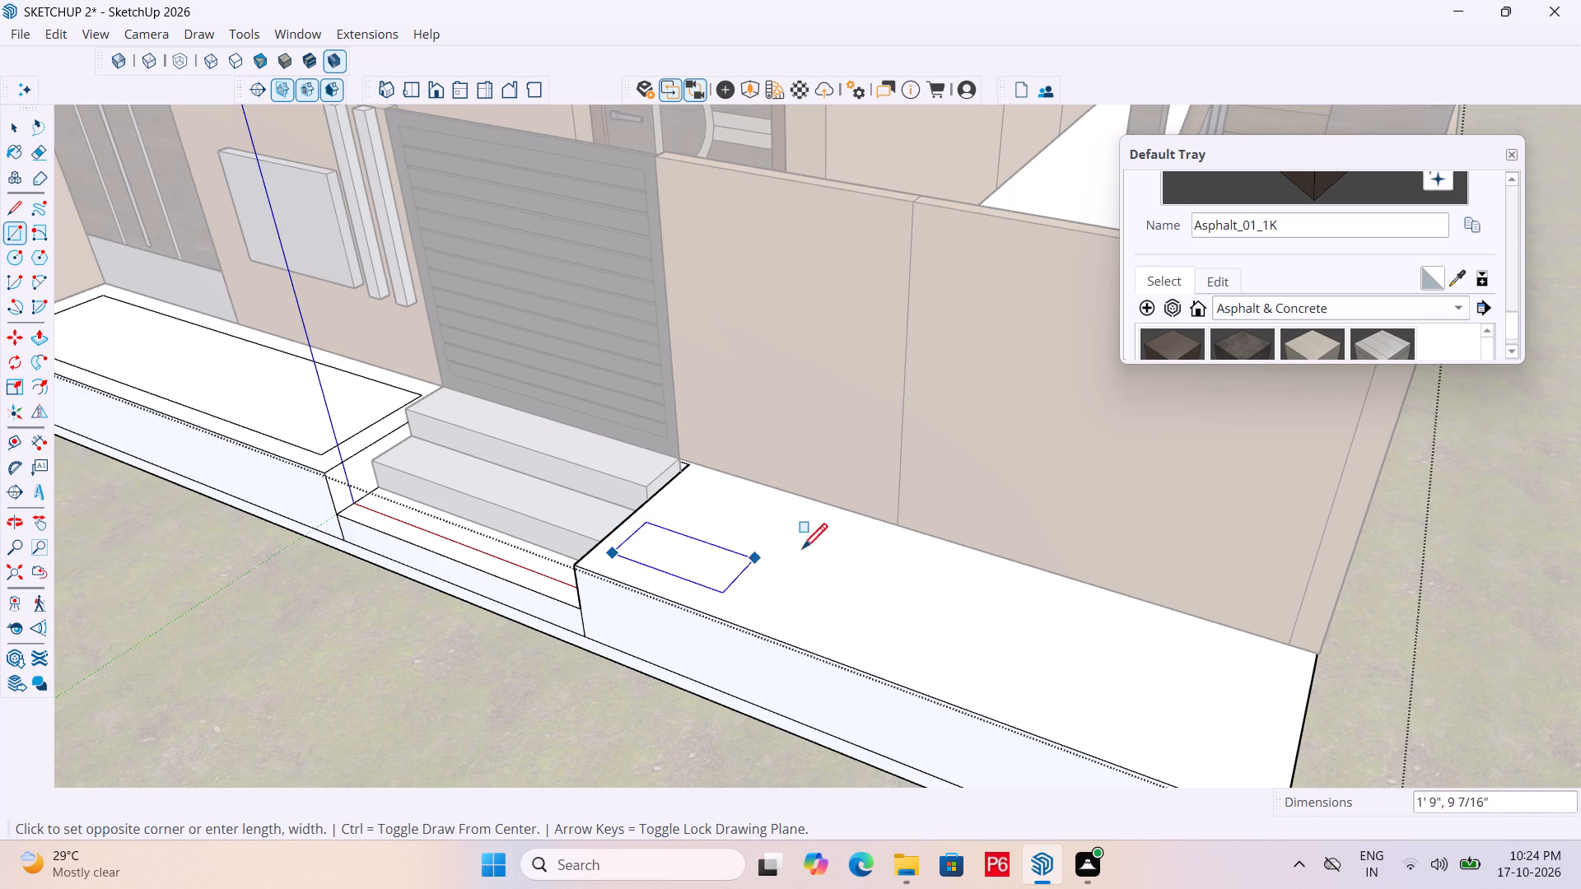
pyautogui.click(1278, 671)
pyautogui.scroll(-5, 1139, 527)
pyautogui.moveTo(794, 552); pyautogui.dragTo(1094, 521, button='middle')
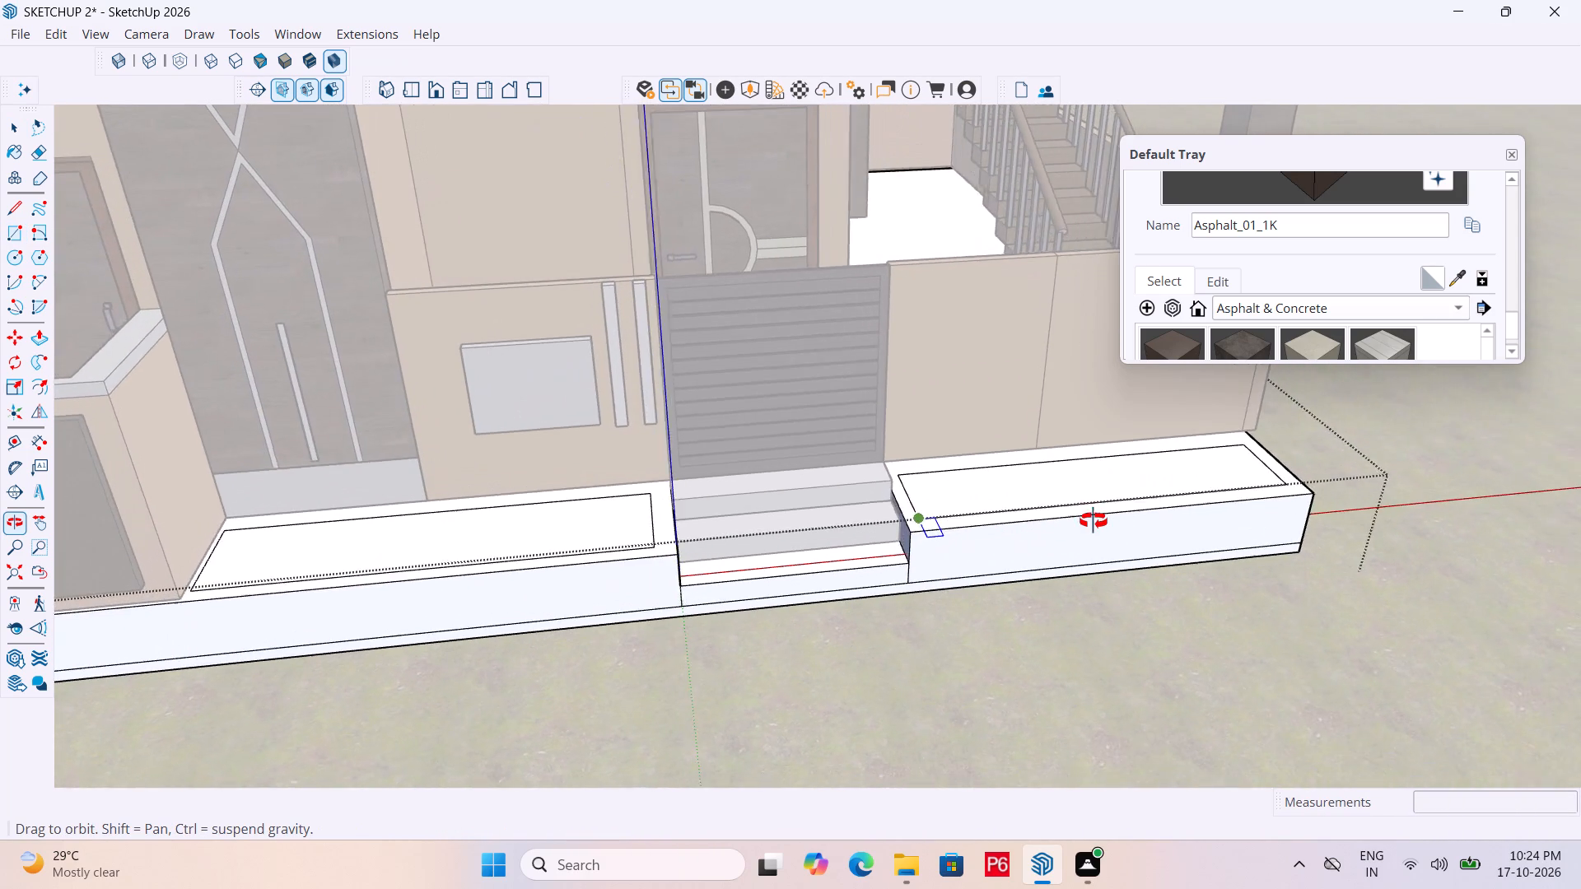
pyautogui.moveTo(1094, 521); pyautogui.dragTo(989, 528, button='middle')
pyautogui.press('space')
# Push the inset rectangle below the wall panel down about 1' 3" to hollow out a planter recess.
pyautogui.scroll(3, 554, 521)
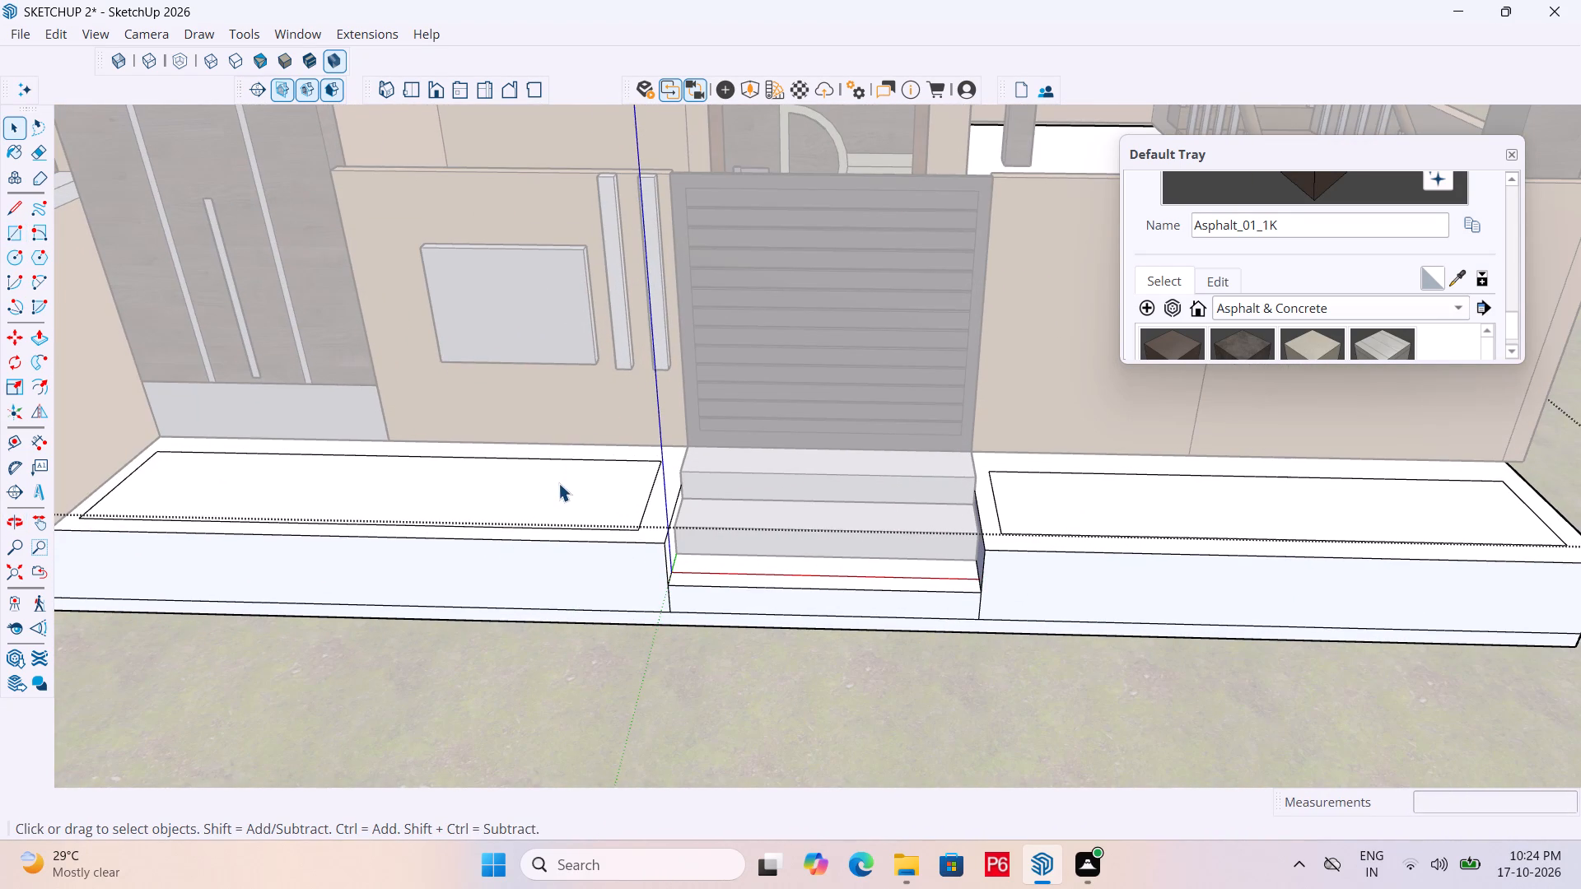
pyautogui.click(558, 483)
pyautogui.press('p')
pyautogui.click(558, 483)
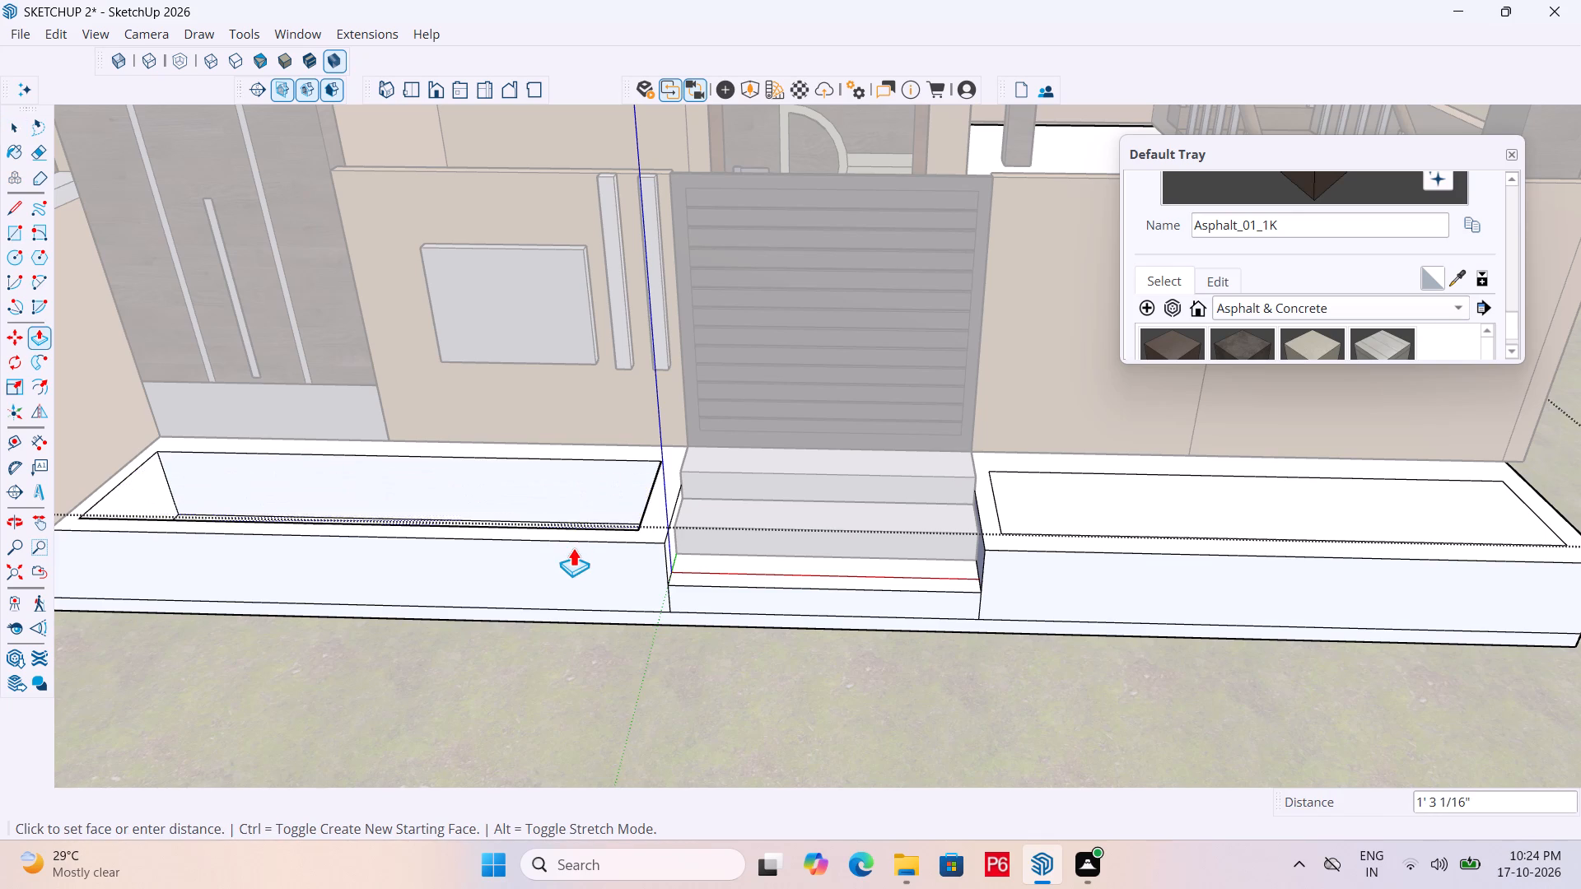
pyautogui.moveTo(577, 547); pyautogui.dragTo(468, 609, button='middle')
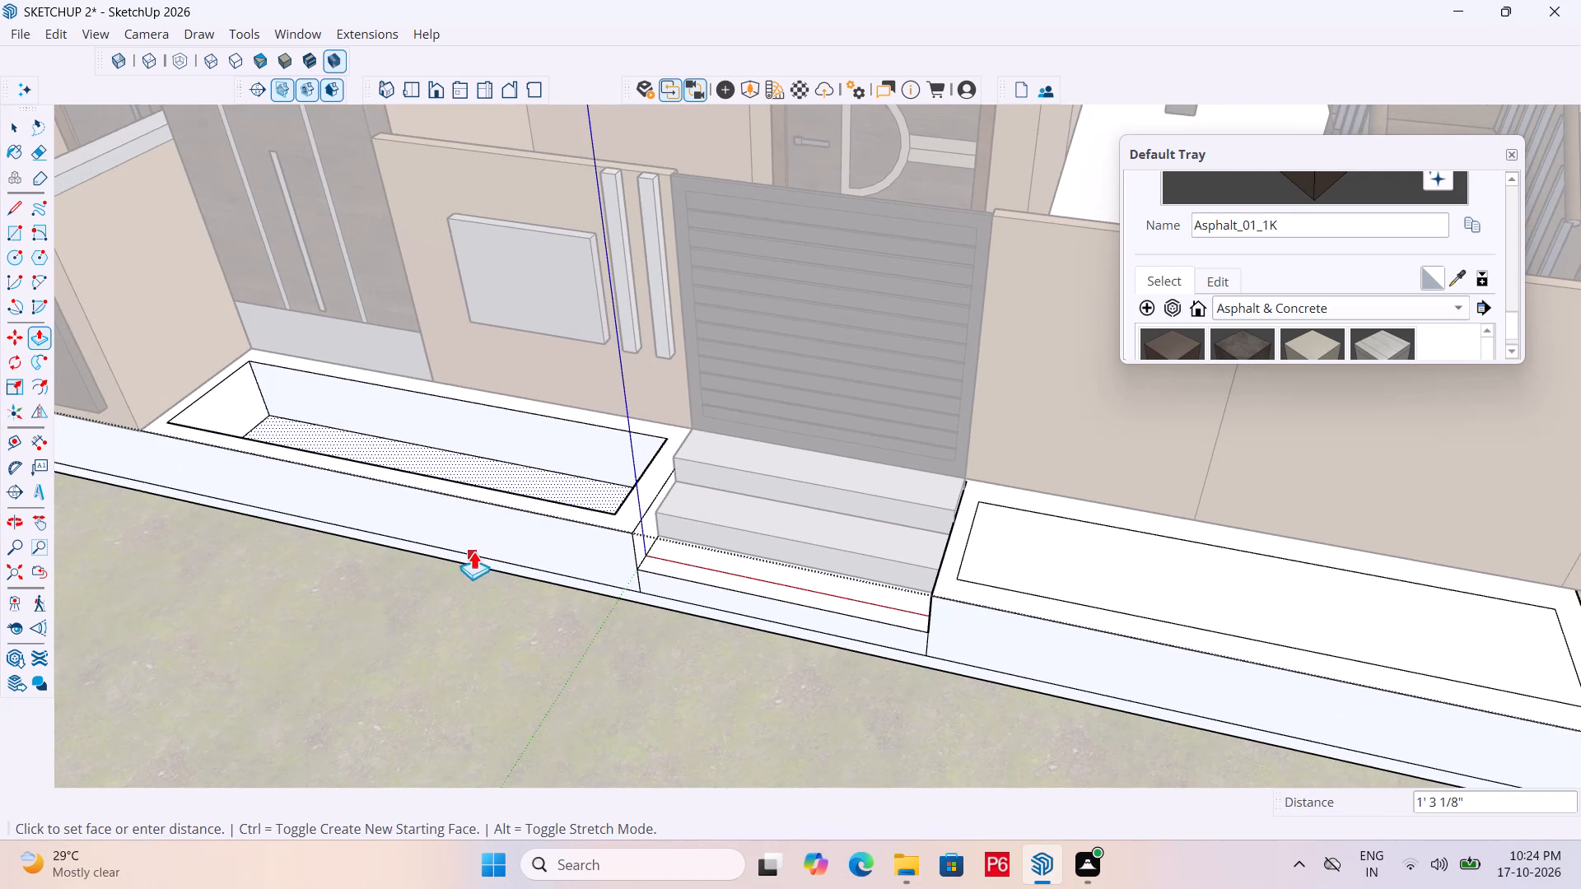
pyautogui.scroll(4, 484, 523)
pyautogui.click(484, 533)
pyautogui.scroll(-5, 318, 391)
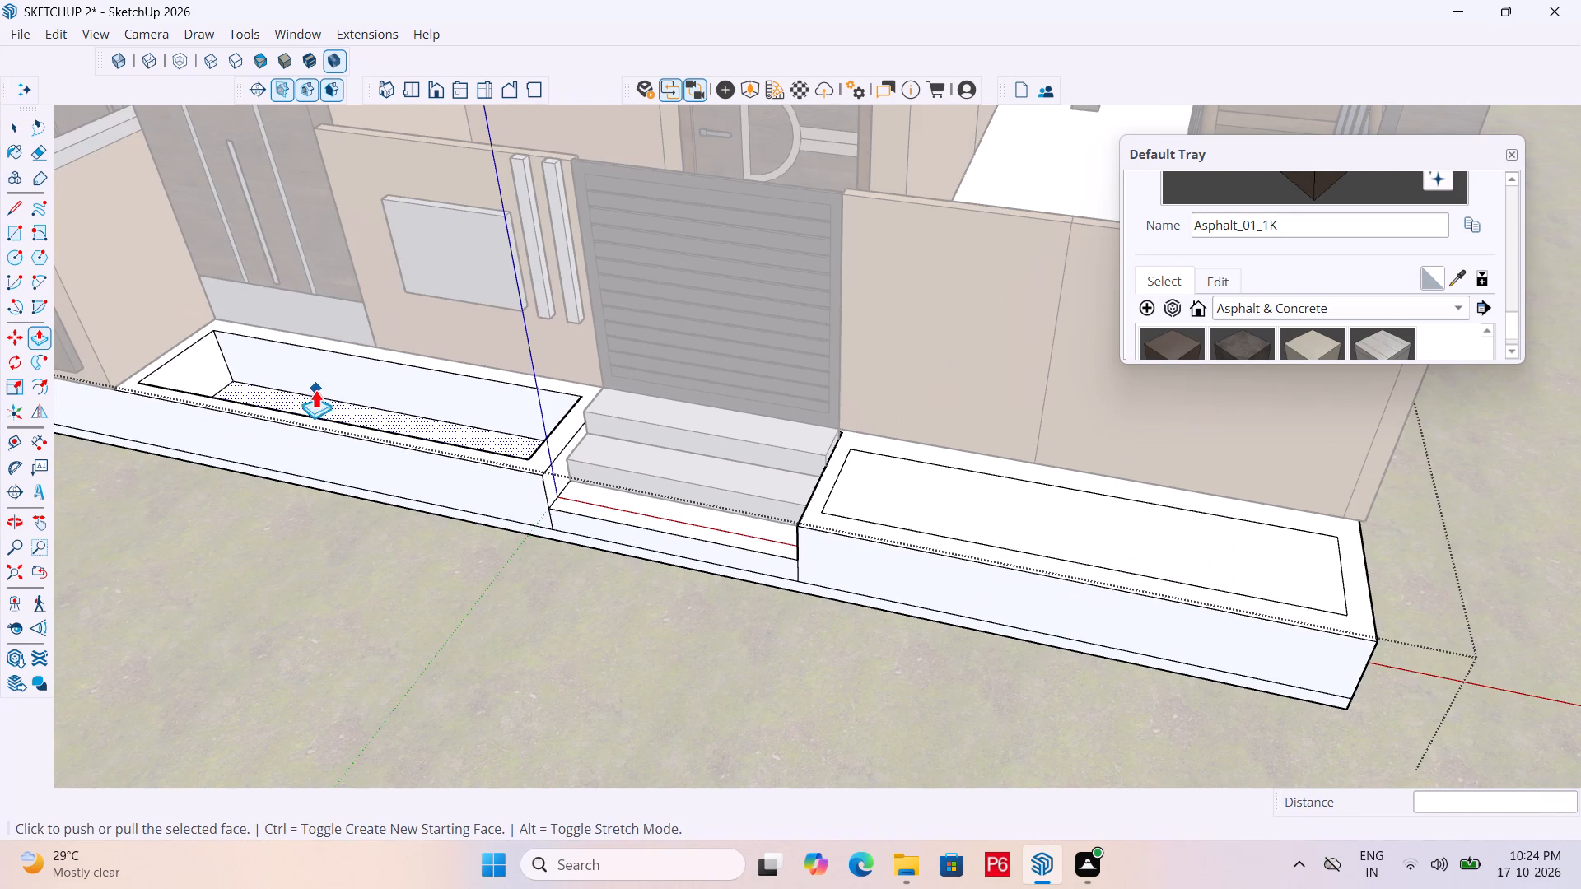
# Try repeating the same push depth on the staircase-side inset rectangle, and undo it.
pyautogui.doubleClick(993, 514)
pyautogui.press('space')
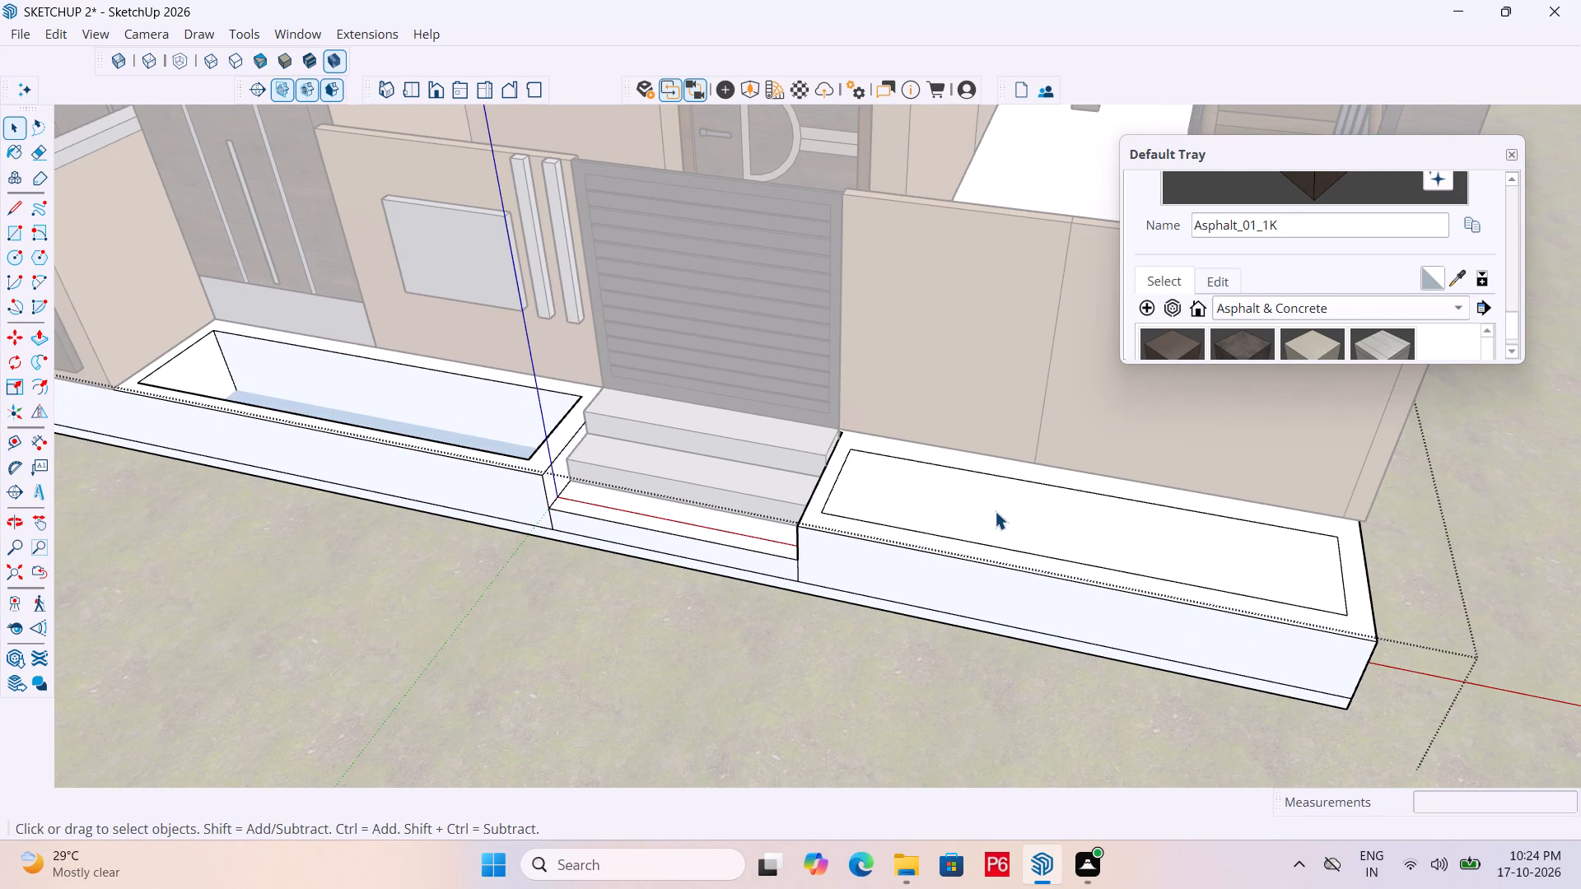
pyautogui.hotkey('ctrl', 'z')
# Push the inset rectangle on the staircase side of the steps down by the same depth as the first recess.
pyautogui.click(1007, 509)
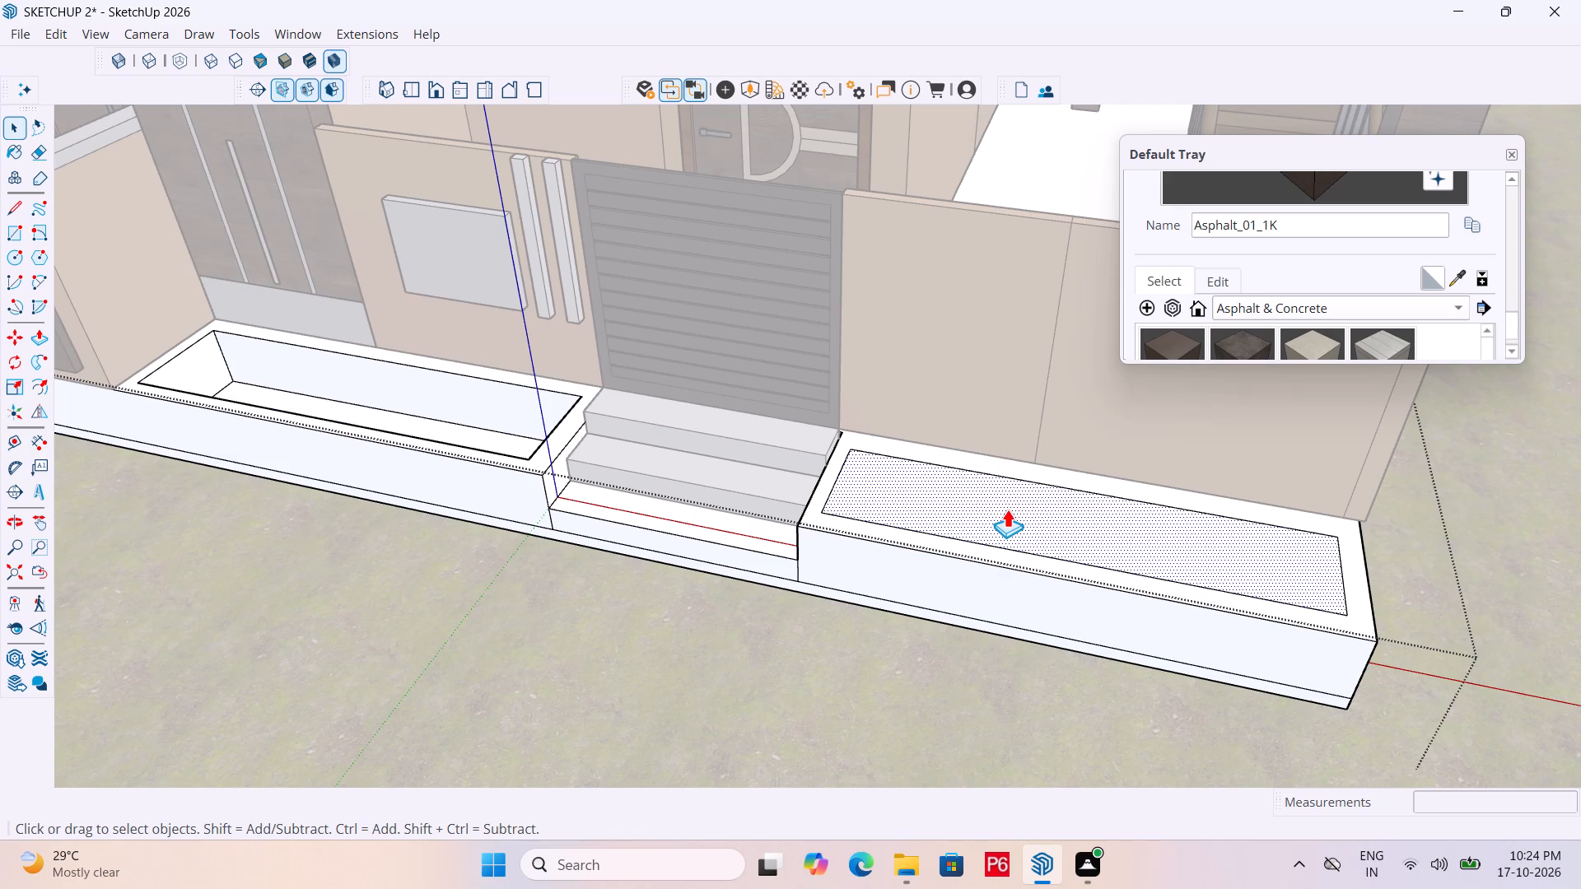
pyautogui.press('p')
pyautogui.doubleClick(1007, 509)
# Examine the two recesses flanking the entrance steps, closing in on the one below the wall panel.
pyautogui.moveTo(884, 508); pyautogui.dragTo(762, 531, button='middle')
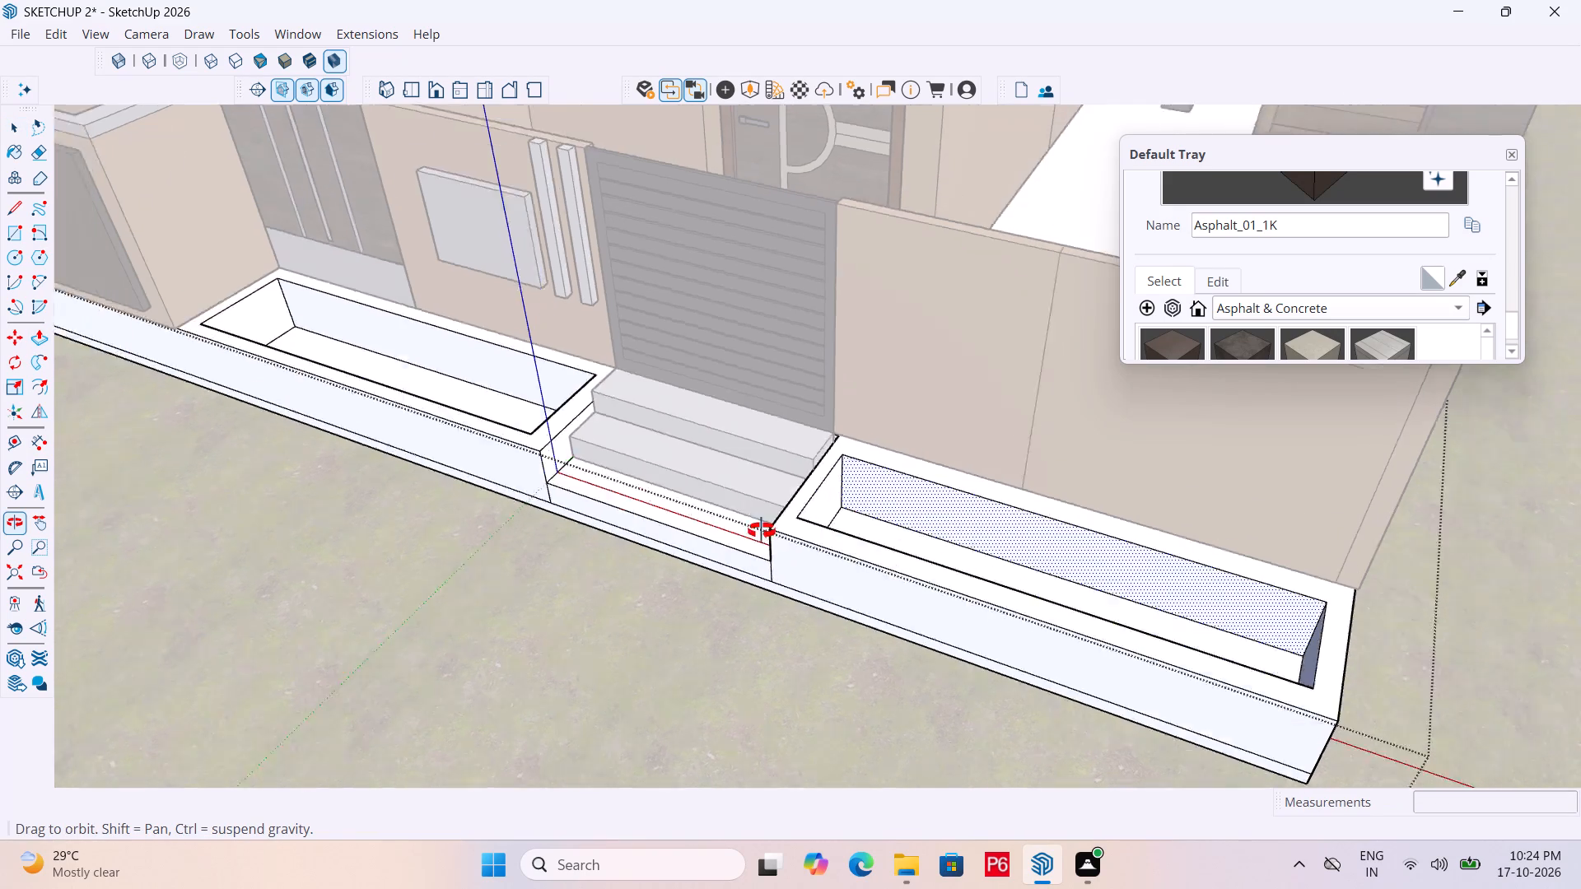
pyautogui.moveTo(762, 531); pyautogui.dragTo(1101, 550, button='middle')
pyautogui.scroll(-12, 853, 514)
pyautogui.moveTo(943, 537); pyautogui.dragTo(730, 519, button='middle')
pyautogui.scroll(-1, 912, 523)
pyautogui.scroll(14, 732, 519)
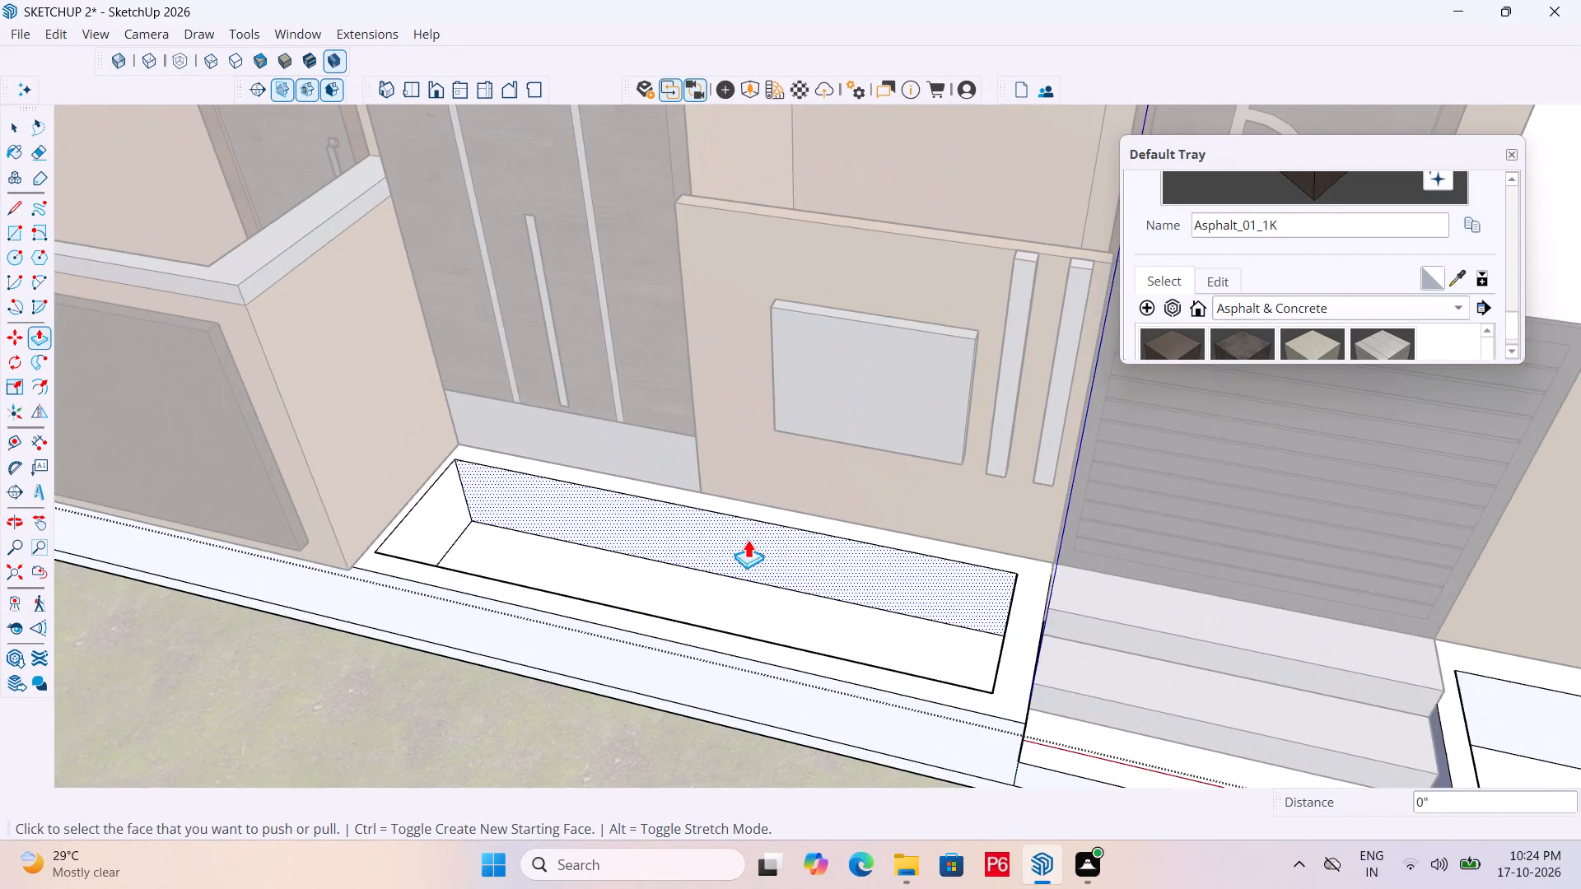
pyautogui.moveTo(741, 545); pyautogui.dragTo(730, 590, button='middle')
pyautogui.scroll(4, 730, 590)
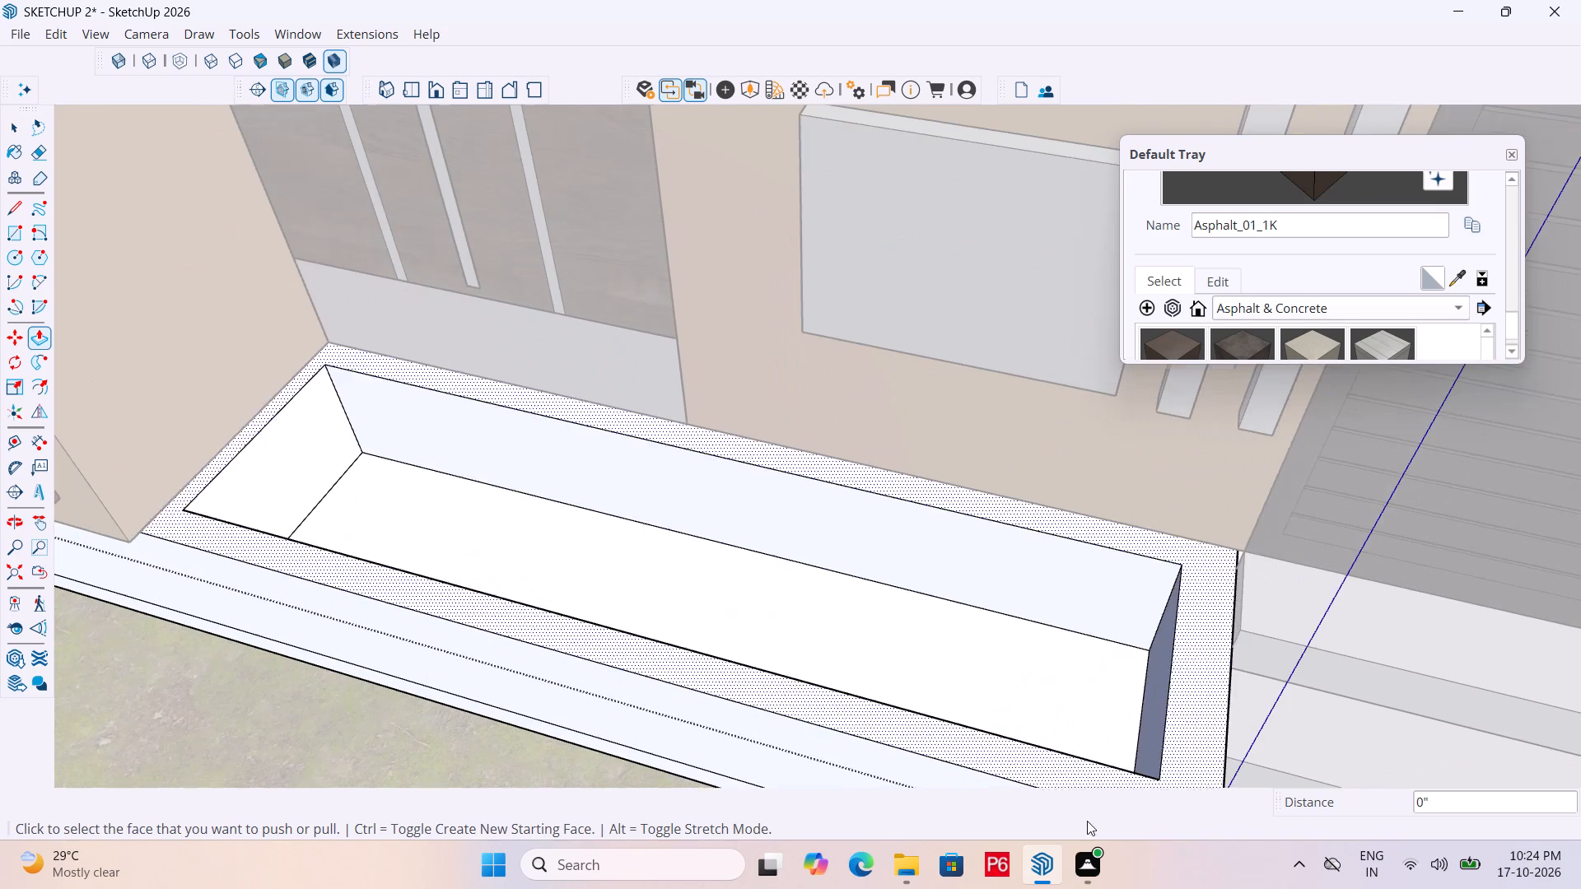
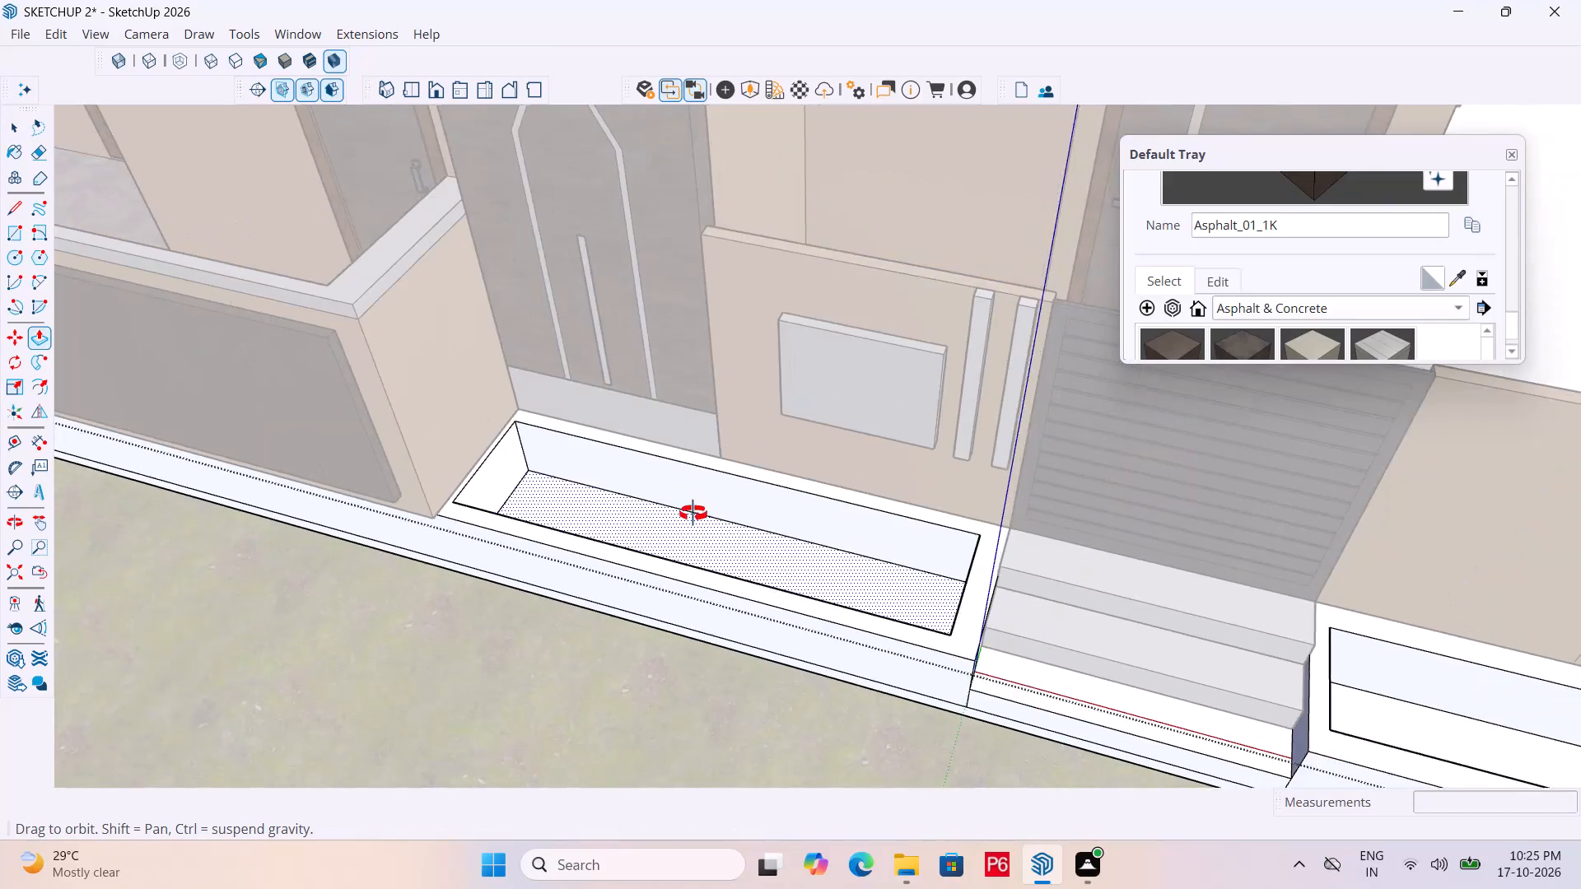
# Paint the floors of both entrance planters with the Forest_Floor_01_1K material from the Ground collection.
pyautogui.scroll(2, 817, 537)
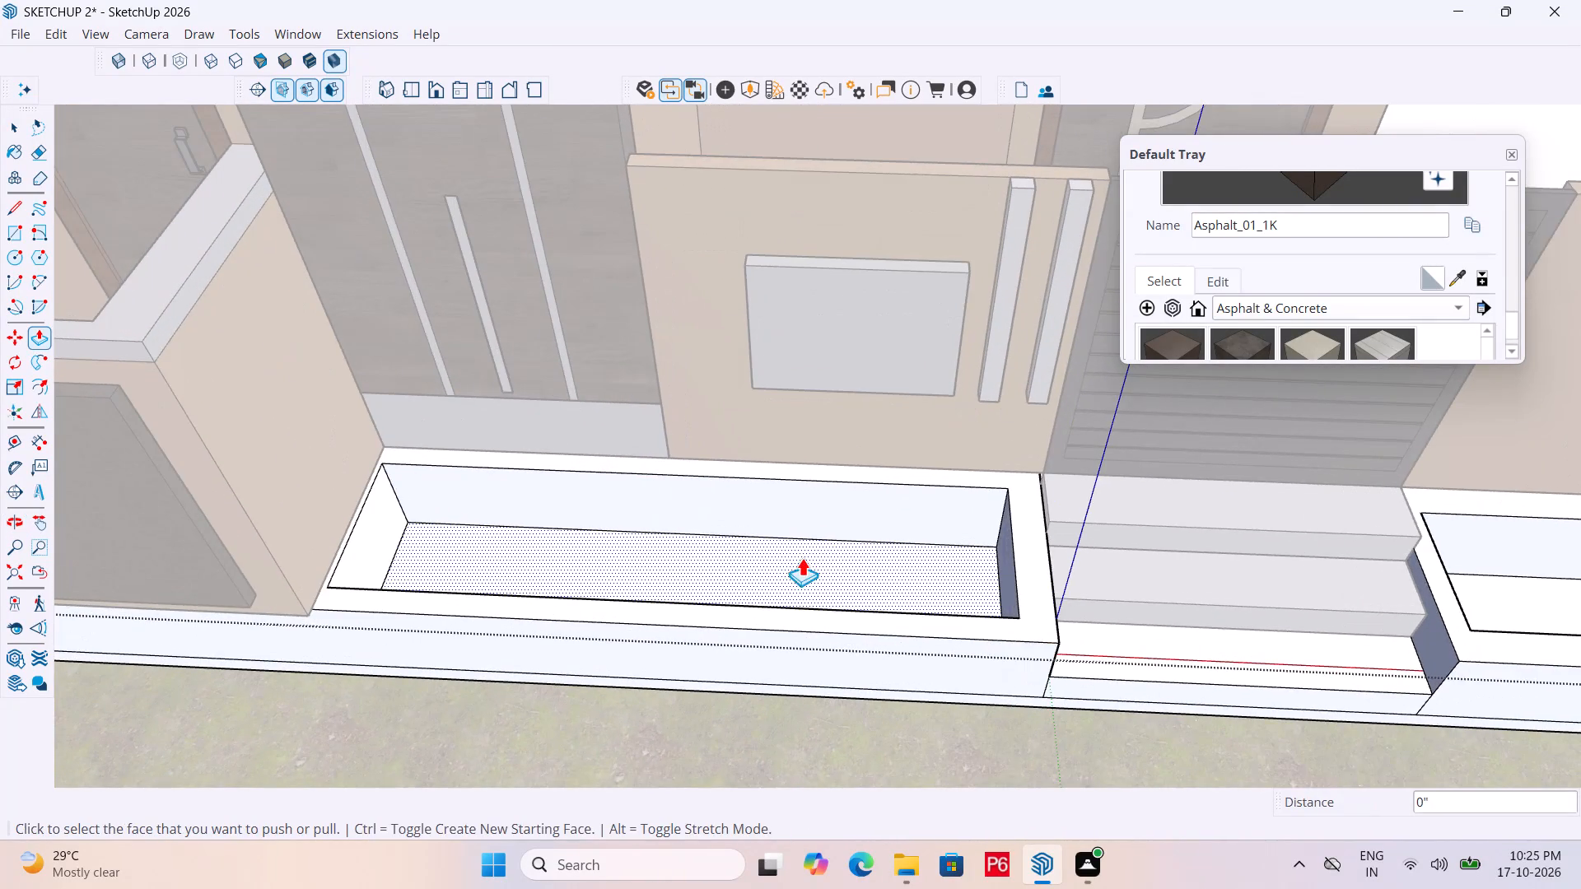
pyautogui.moveTo(795, 565); pyautogui.dragTo(712, 611, button='middle')
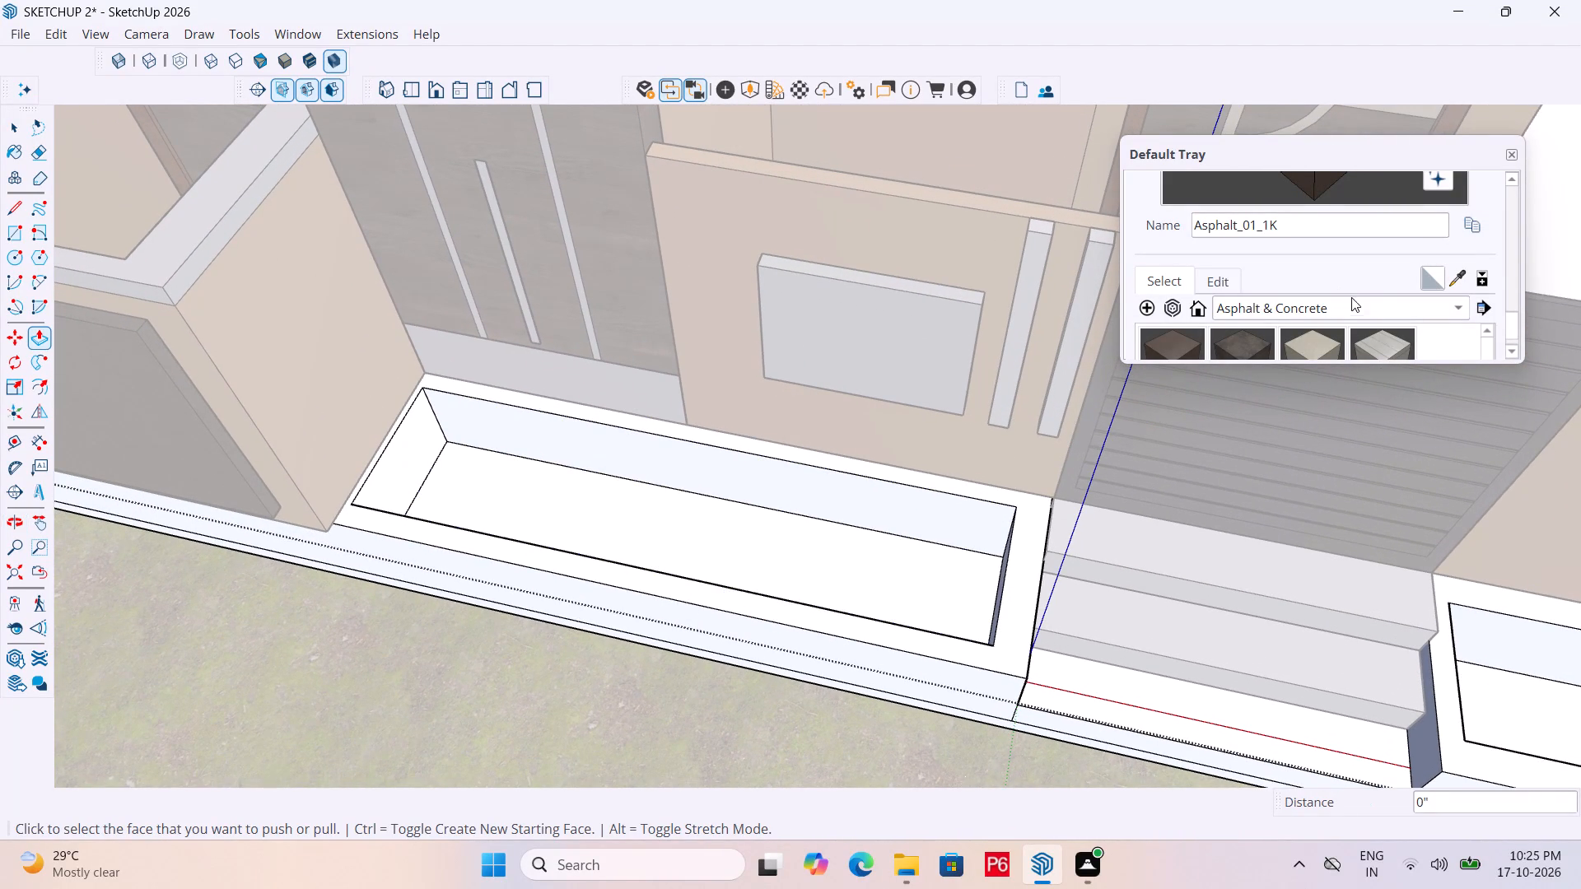
pyautogui.click(1356, 307)
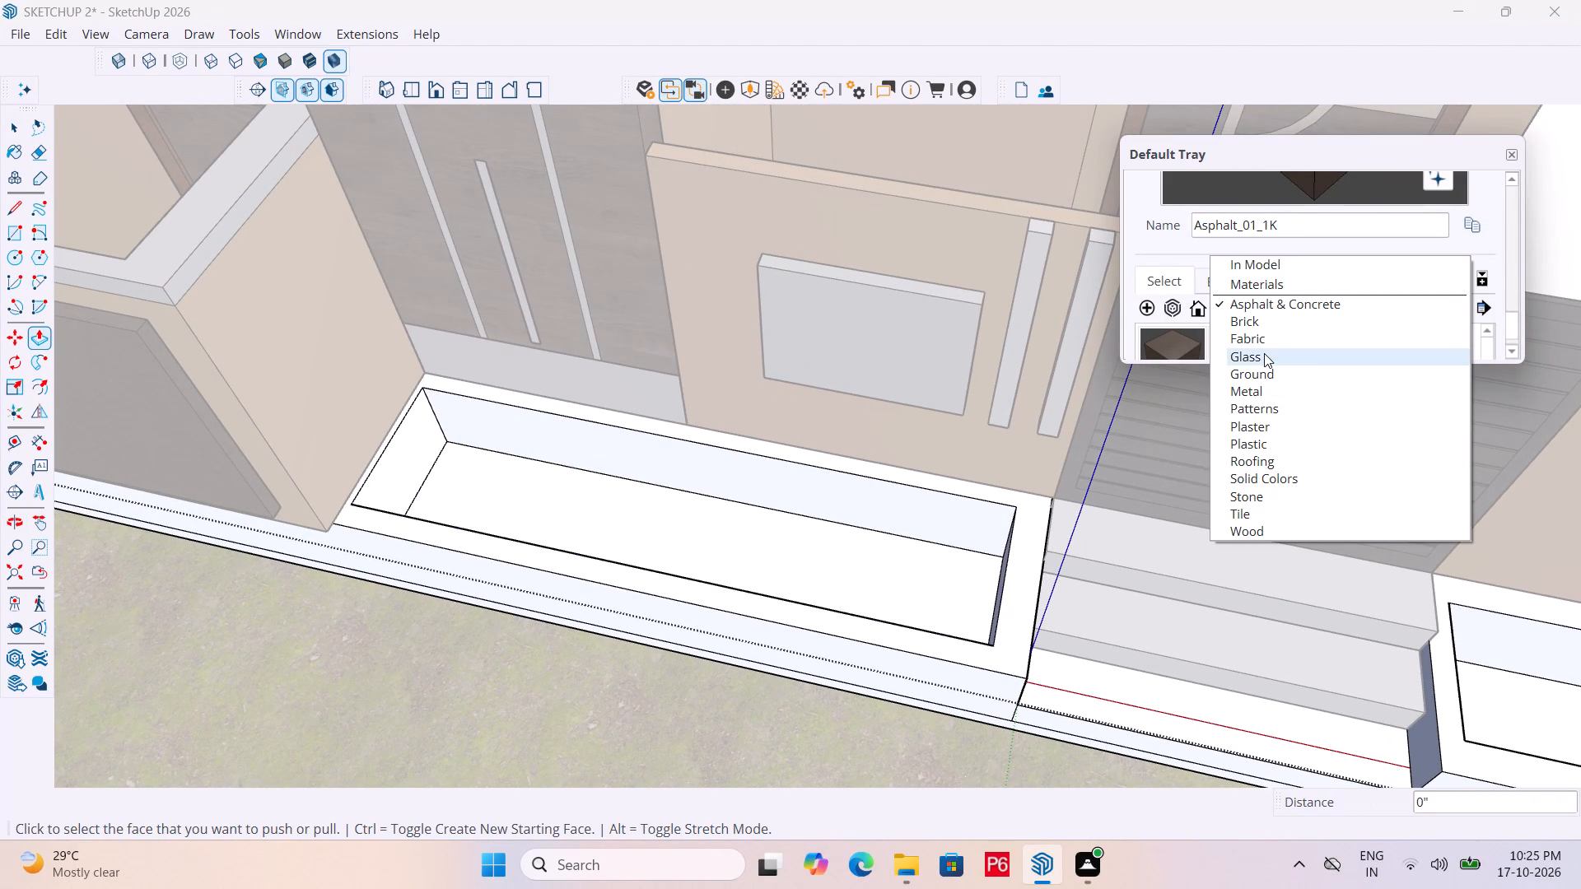
pyautogui.click(1263, 371)
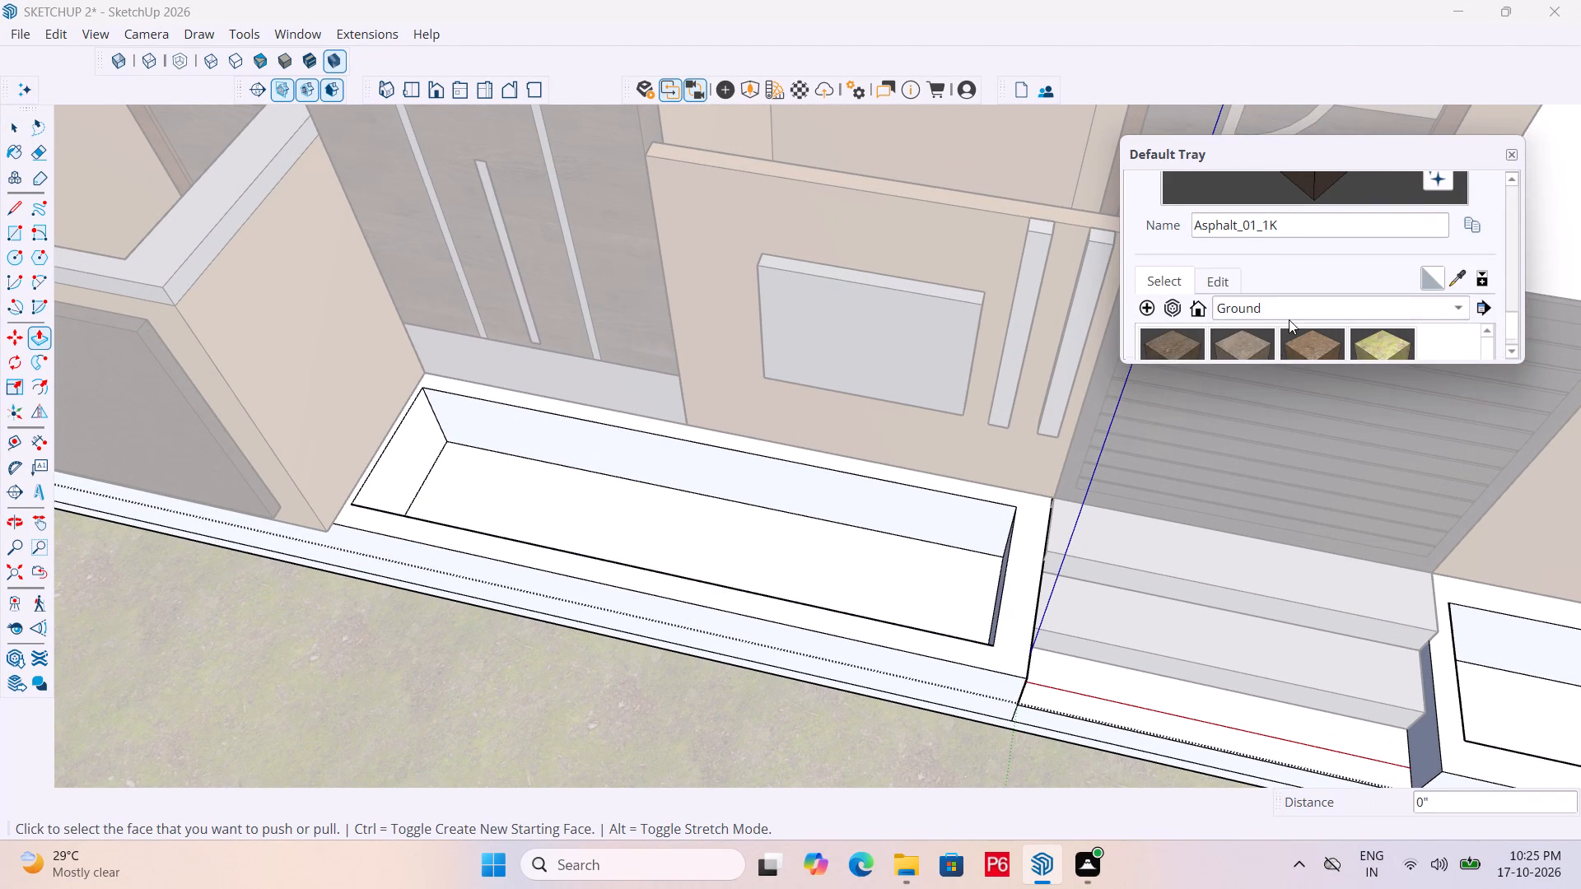
pyautogui.scroll(-1, 1290, 319)
pyautogui.click(1176, 309)
pyautogui.click(816, 552)
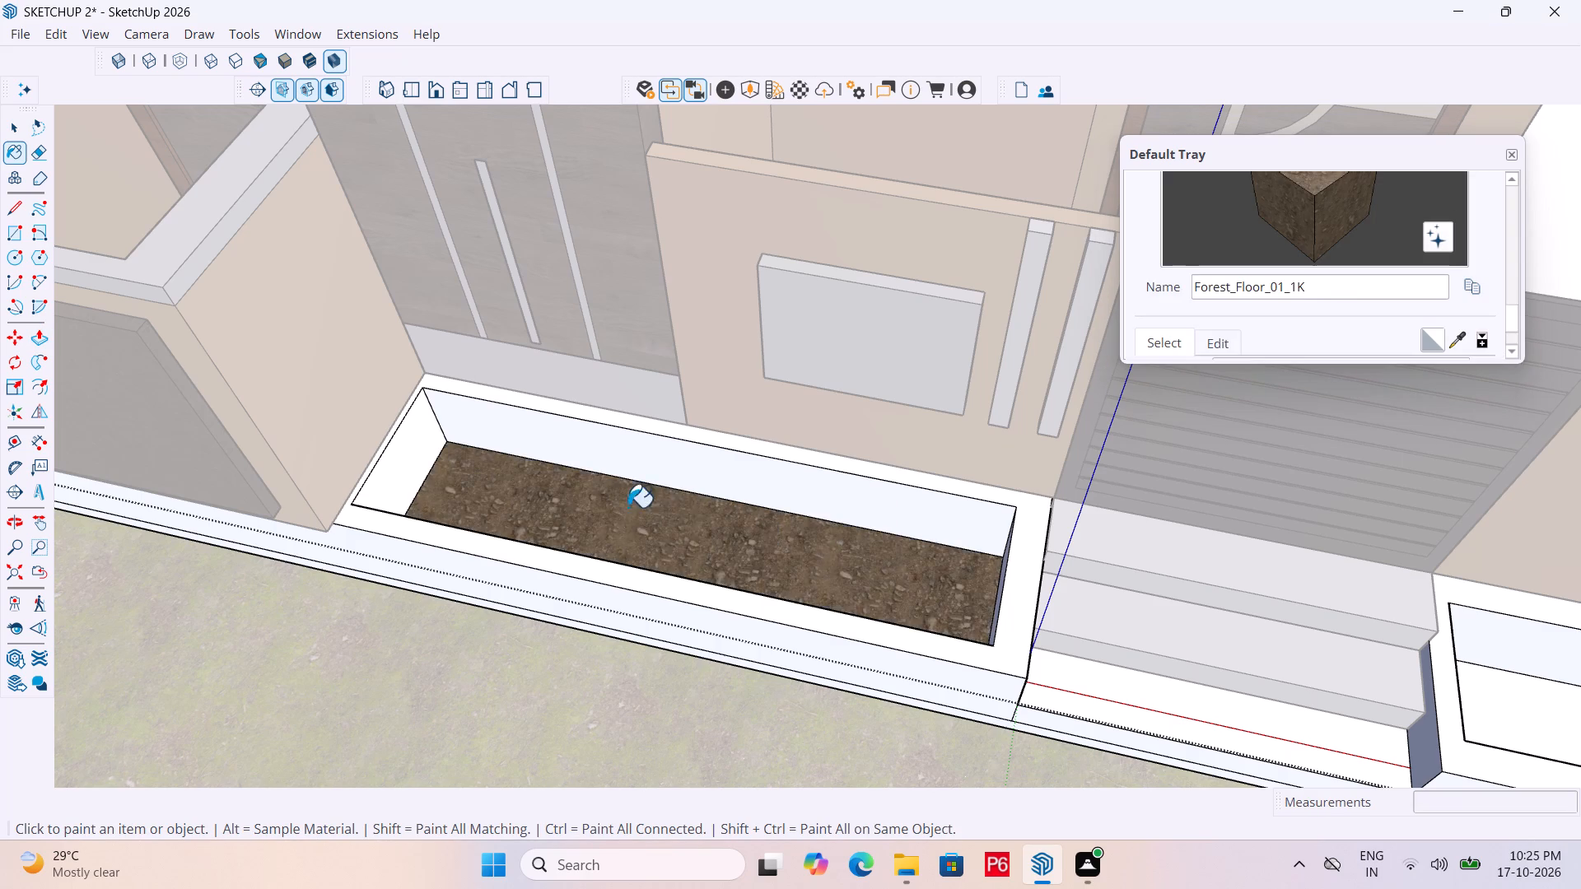
pyautogui.scroll(-6, 459, 418)
pyautogui.click(1029, 590)
pyautogui.scroll(5, 1044, 561)
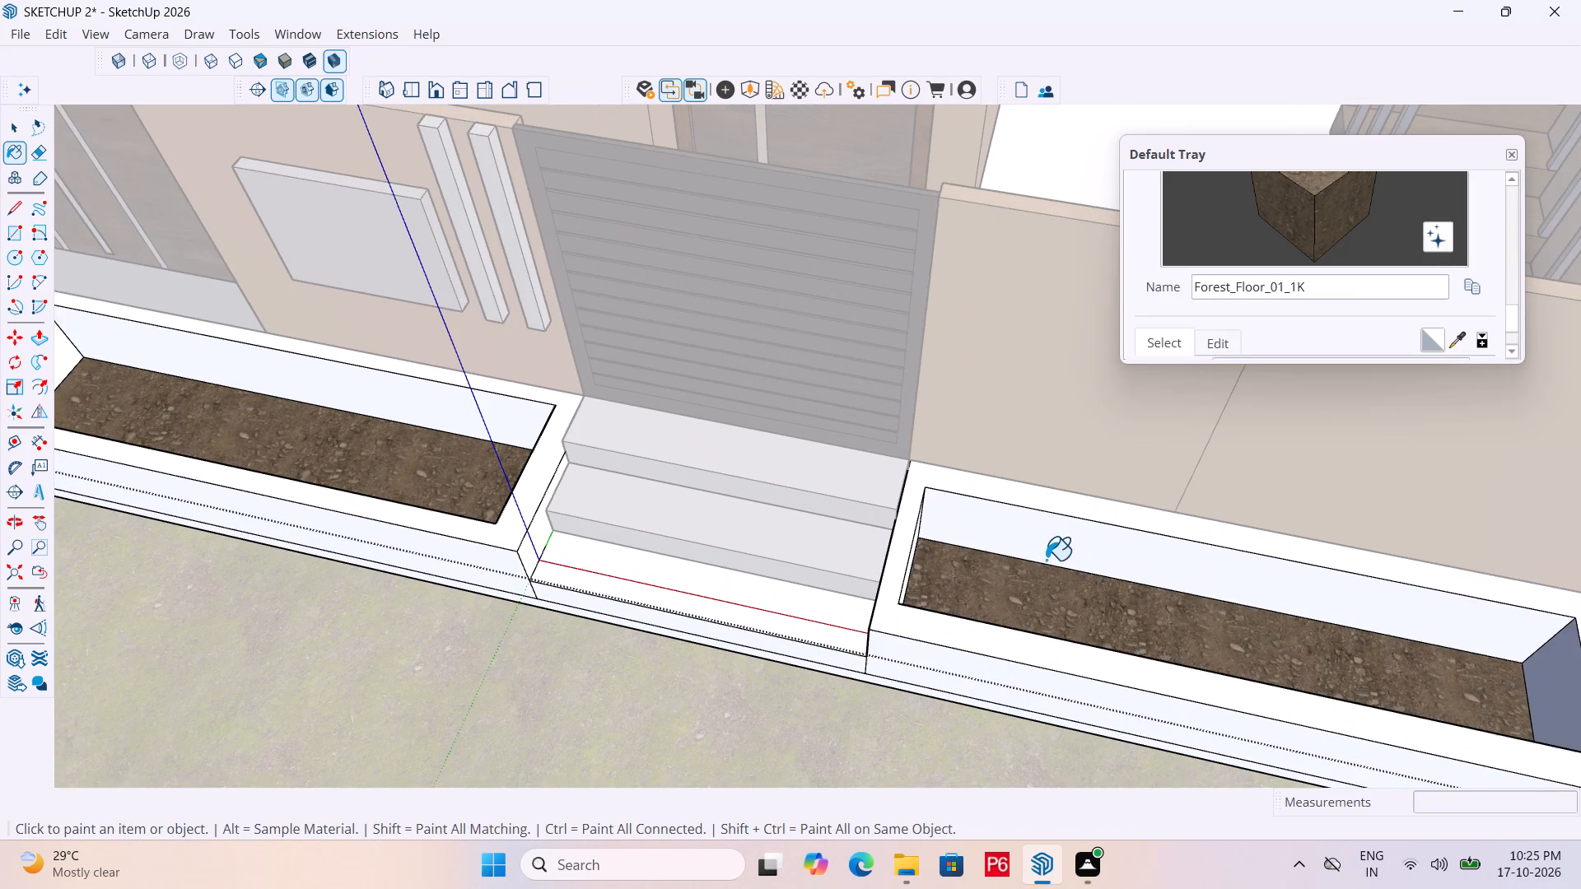
pyautogui.click(1056, 541)
# Sample the soil material from the corner planter's floor and paint its inner end wall beside the steps.
pyautogui.moveTo(924, 546); pyautogui.dragTo(635, 426, button='middle')
pyautogui.click(886, 581)
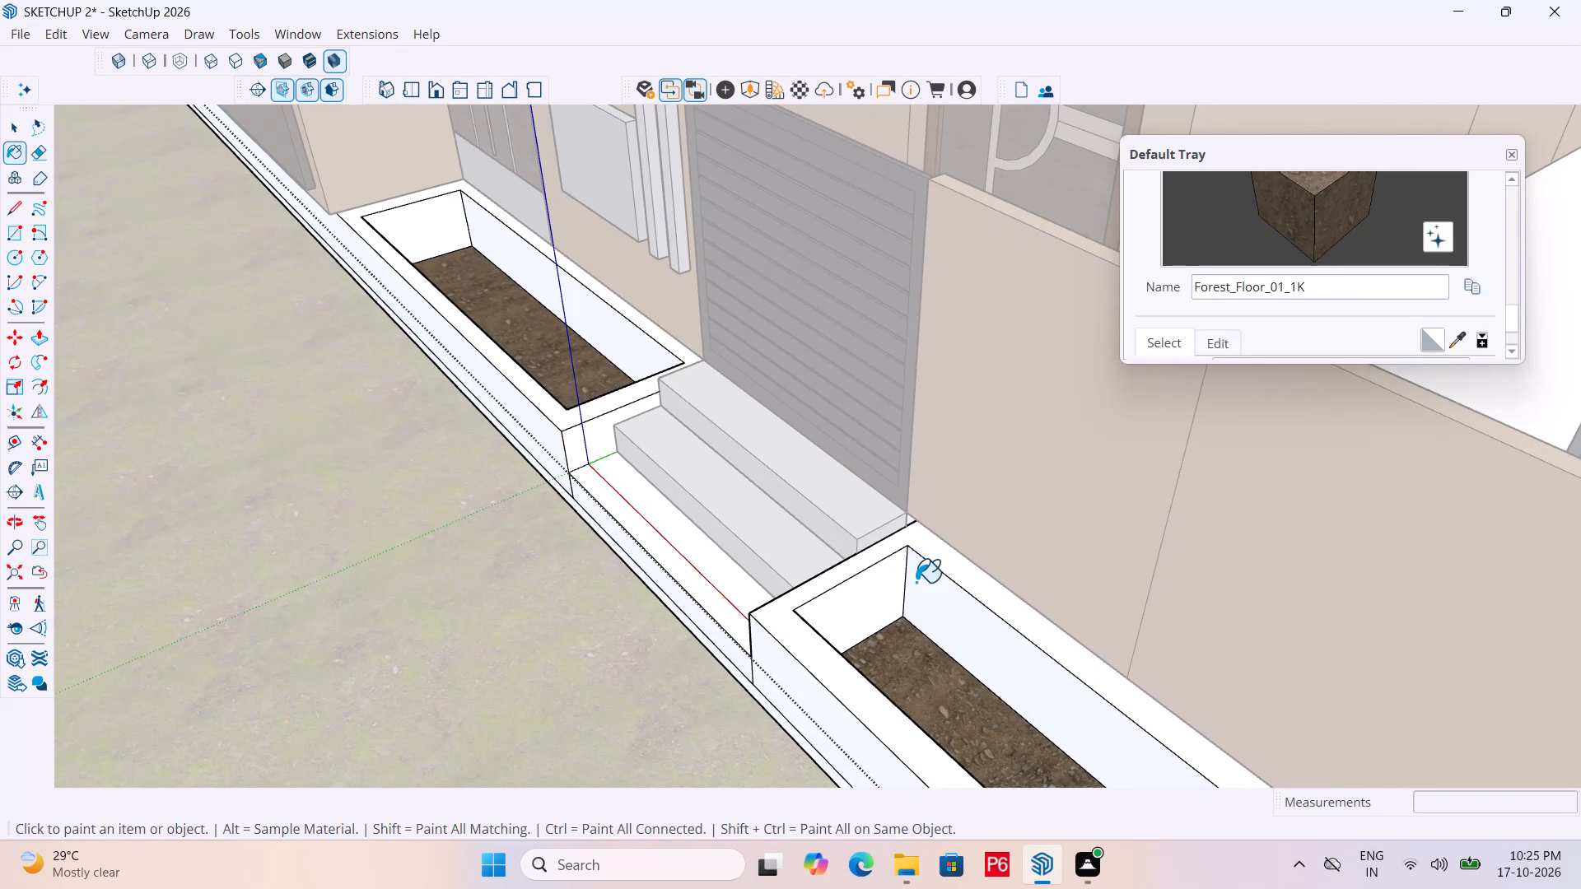
pyautogui.doubleClick(916, 582)
pyautogui.click(886, 583)
pyautogui.click(932, 592)
pyautogui.press('space')
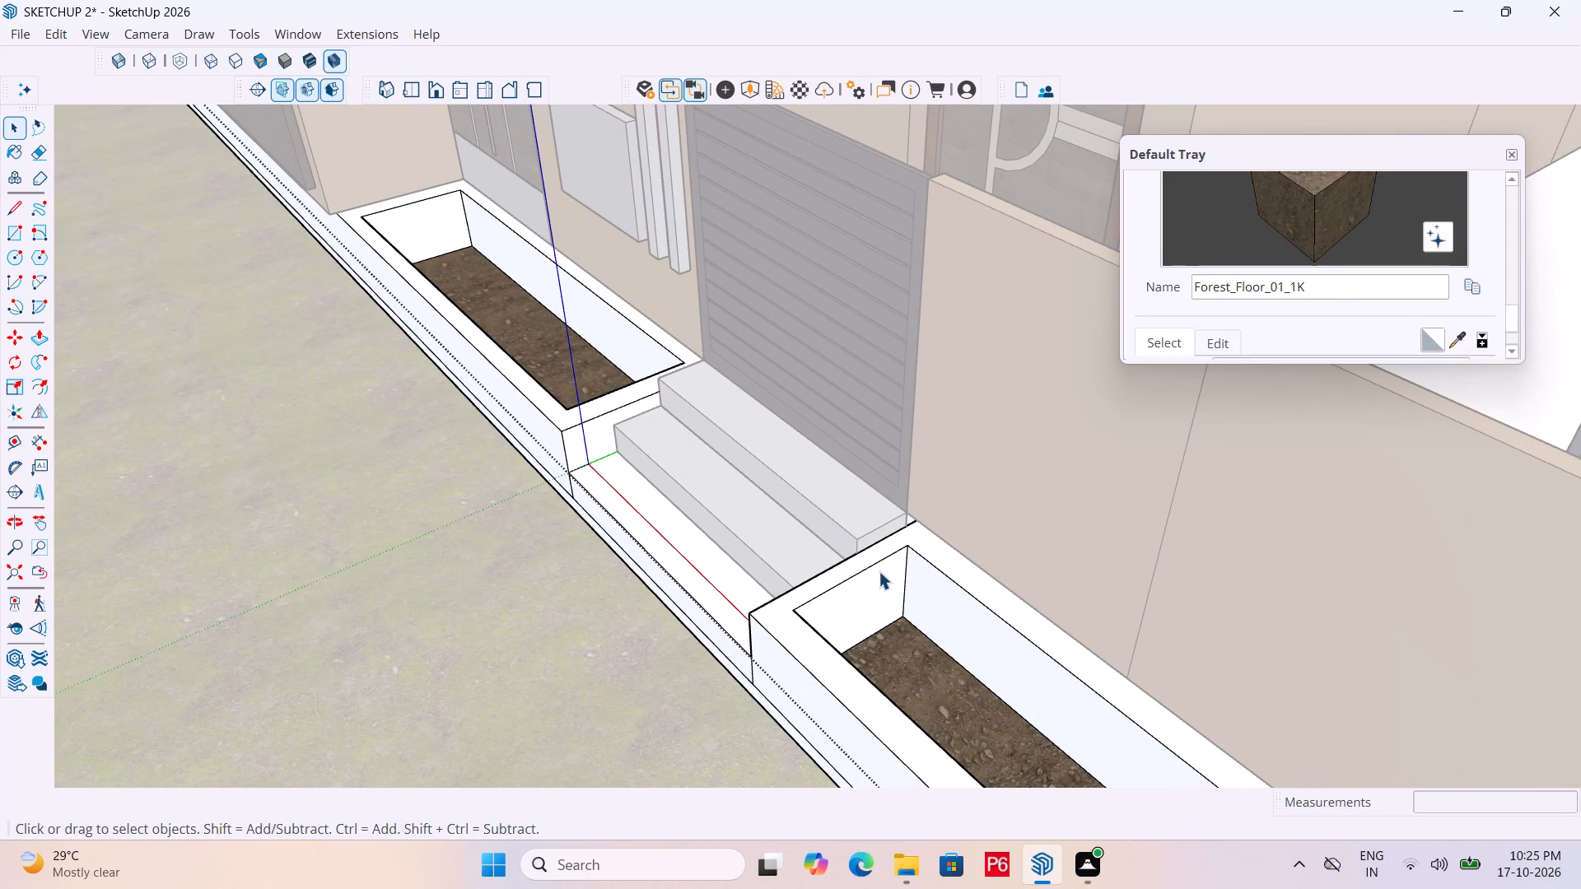
pyautogui.click(900, 609)
pyautogui.click(888, 601)
pyautogui.click(1459, 341)
pyautogui.moveTo(943, 682); pyautogui.dragTo(941, 674)
pyautogui.moveTo(884, 606); pyautogui.dragTo(893, 601)
pyautogui.click(934, 602)
pyautogui.click(954, 630)
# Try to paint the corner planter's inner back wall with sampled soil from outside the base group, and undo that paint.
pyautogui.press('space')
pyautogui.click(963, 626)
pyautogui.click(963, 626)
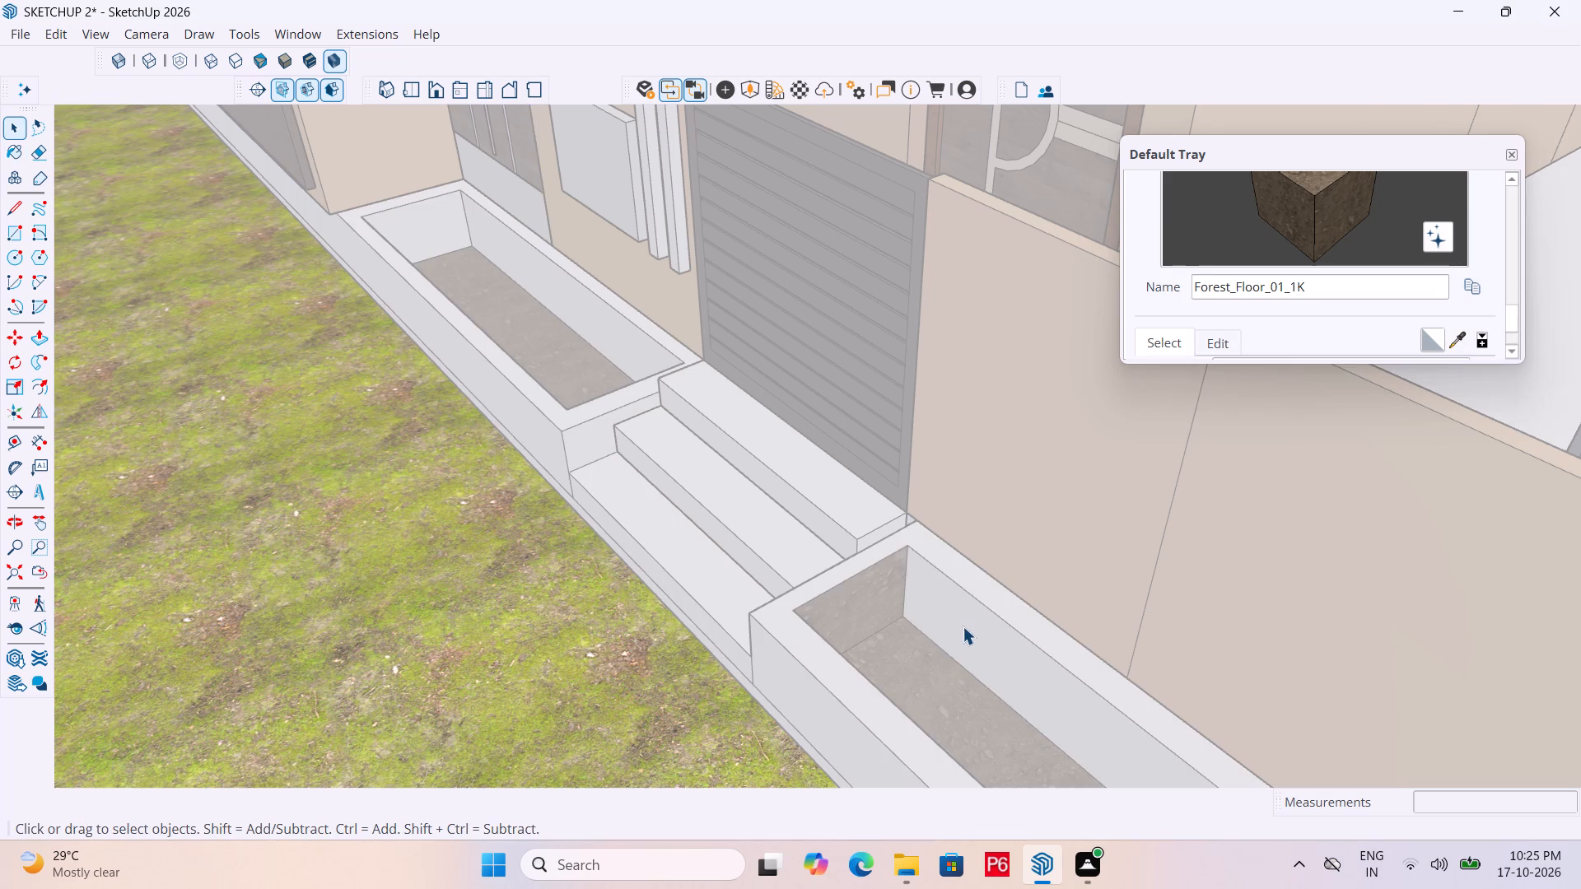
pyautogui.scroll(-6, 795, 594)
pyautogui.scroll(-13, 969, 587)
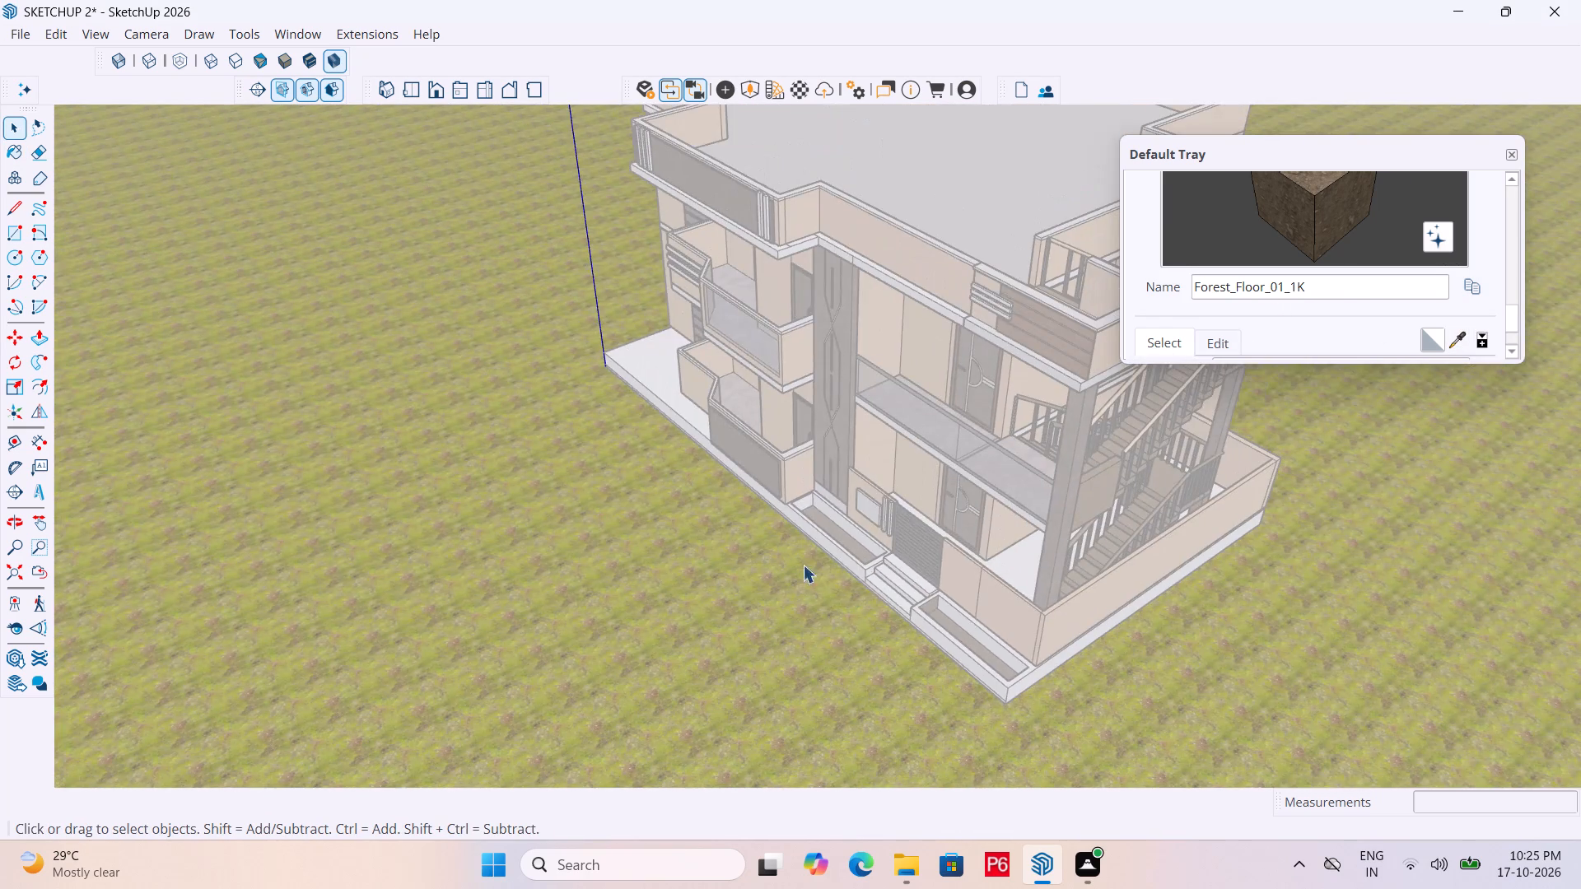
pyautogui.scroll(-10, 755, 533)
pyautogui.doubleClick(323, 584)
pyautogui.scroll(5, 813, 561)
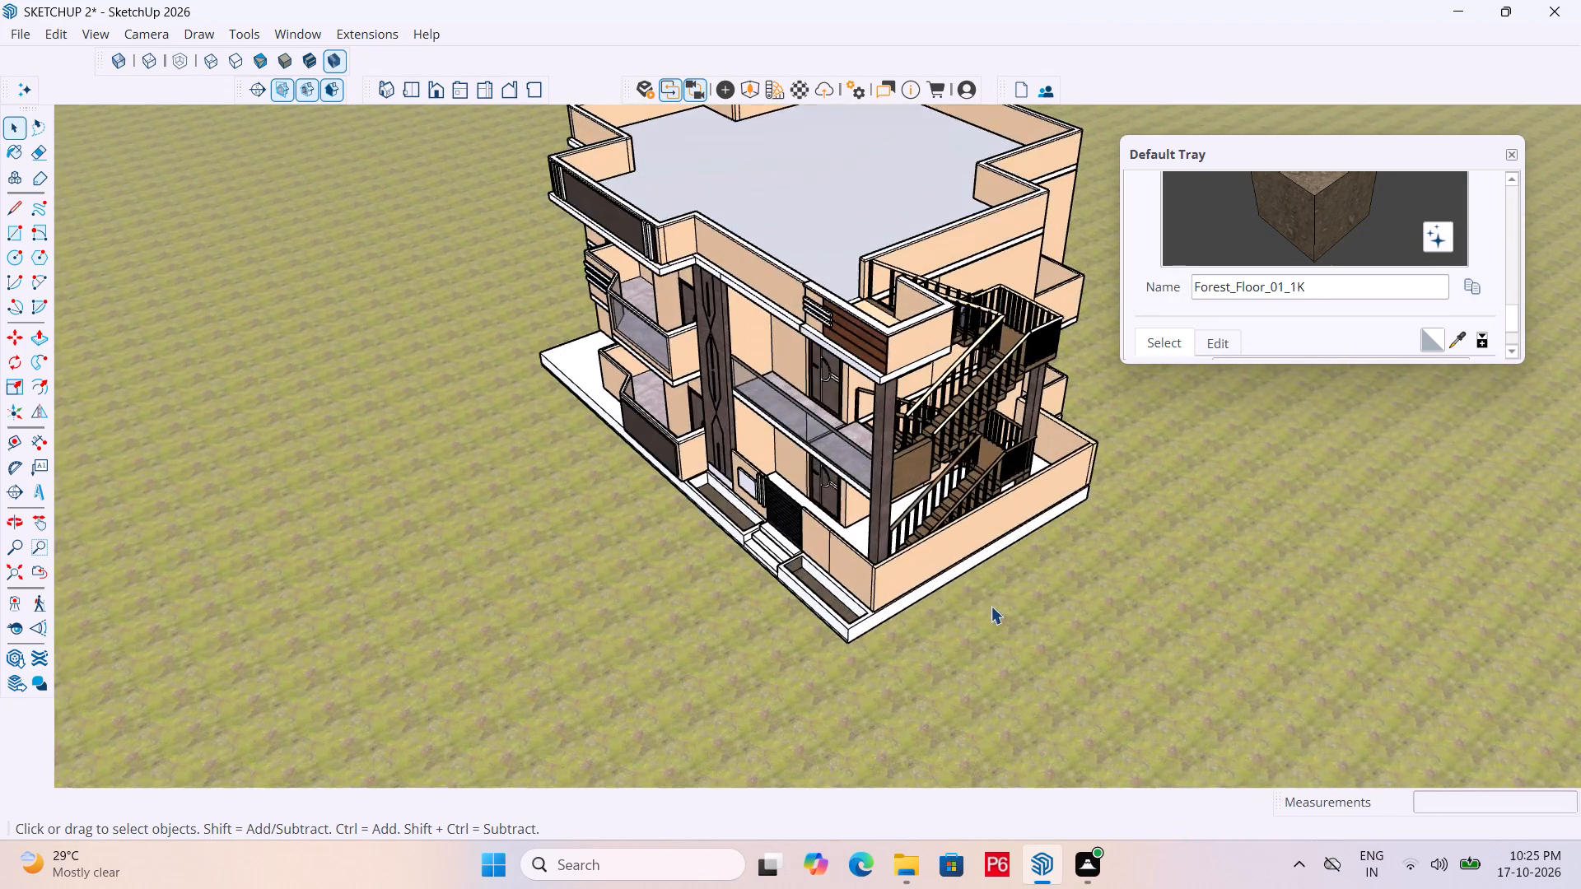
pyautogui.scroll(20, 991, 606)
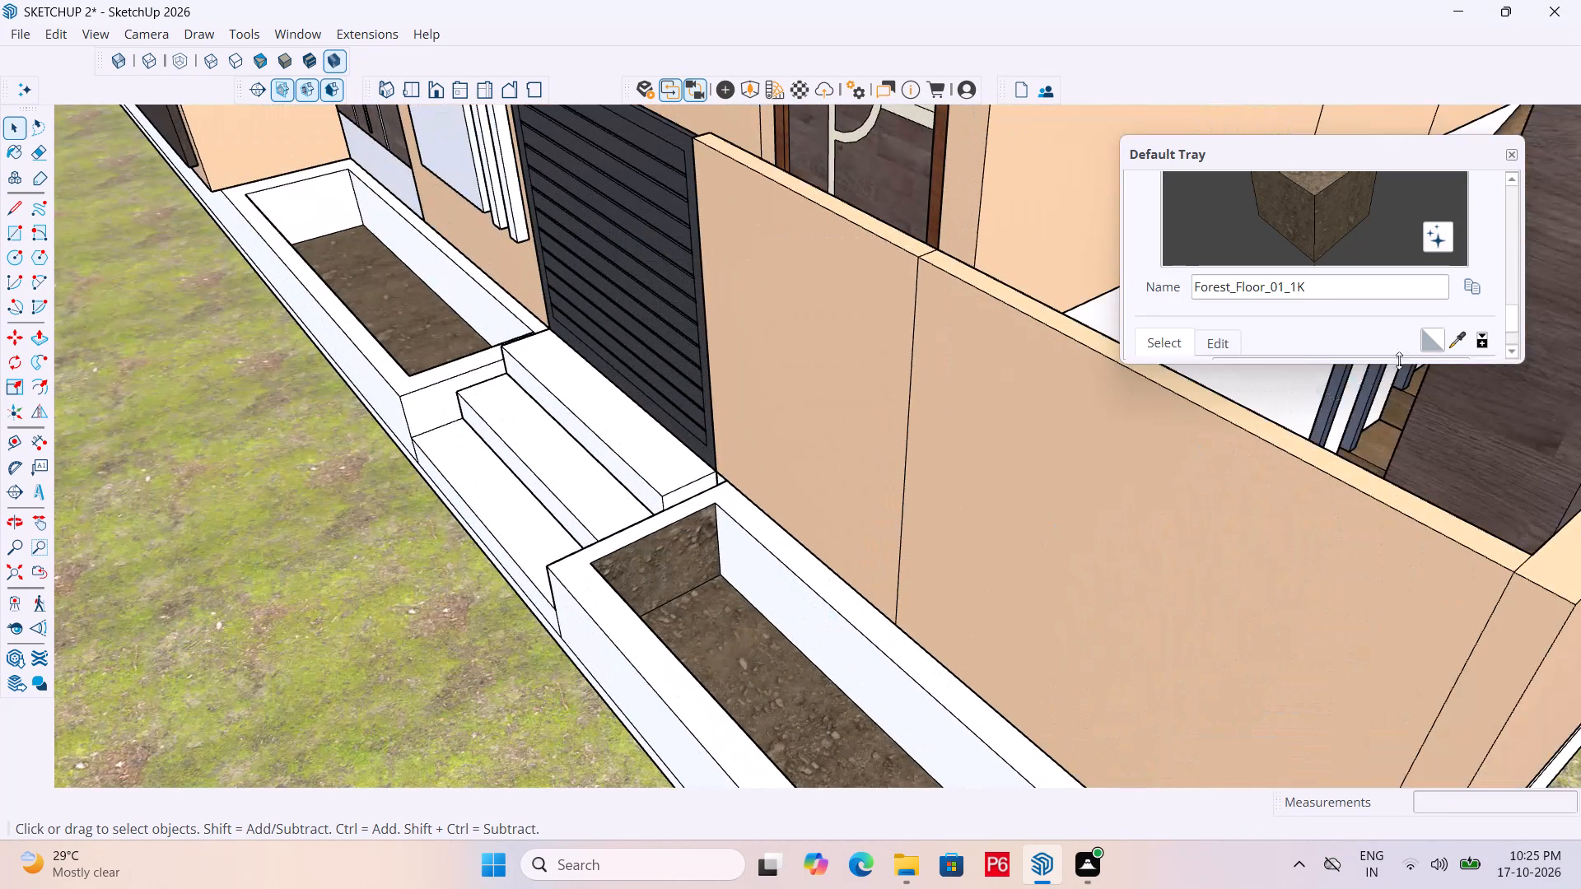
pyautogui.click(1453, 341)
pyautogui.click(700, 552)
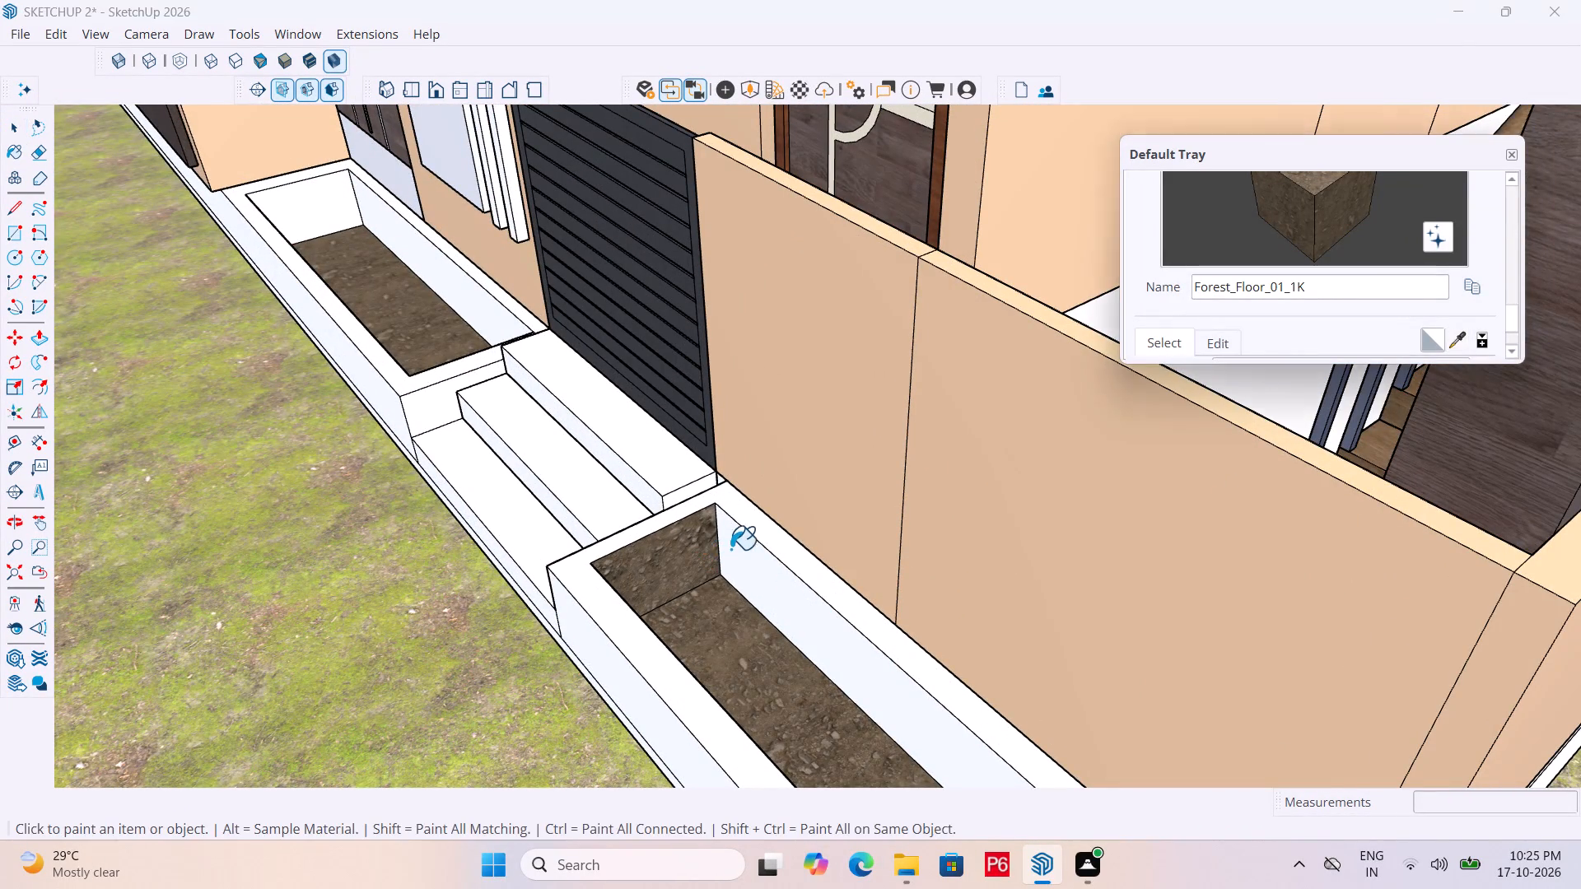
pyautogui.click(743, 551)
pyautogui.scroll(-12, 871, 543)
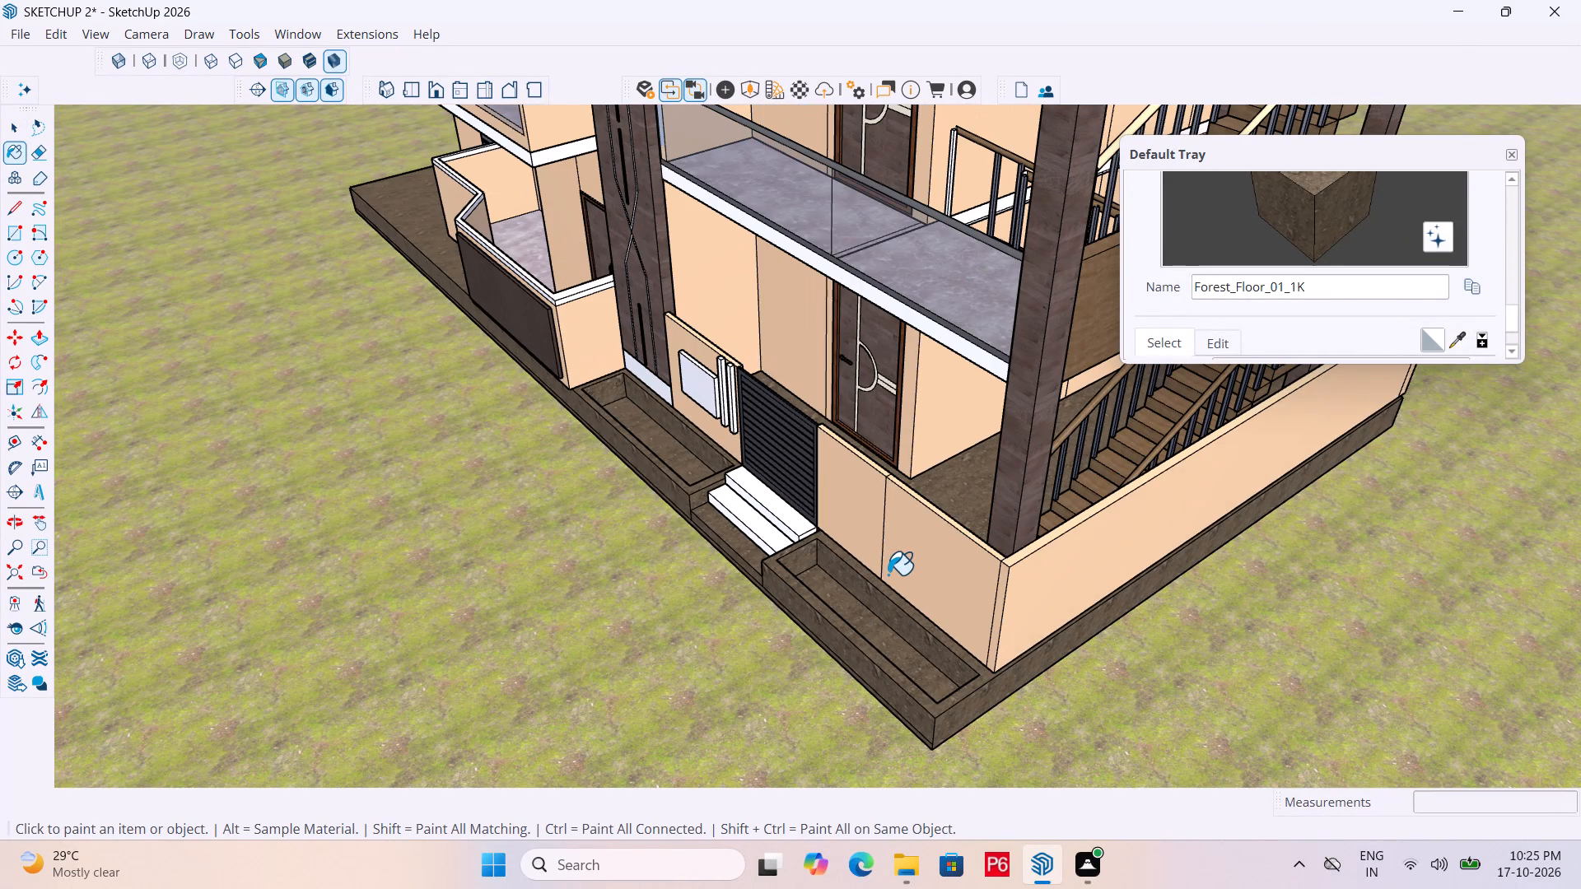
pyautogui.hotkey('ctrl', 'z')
# Reopen the base group and paint the corner planter's long inner back wall with the sampled Forest_Floor_01_1K material.
pyautogui.scroll(6, 836, 617)
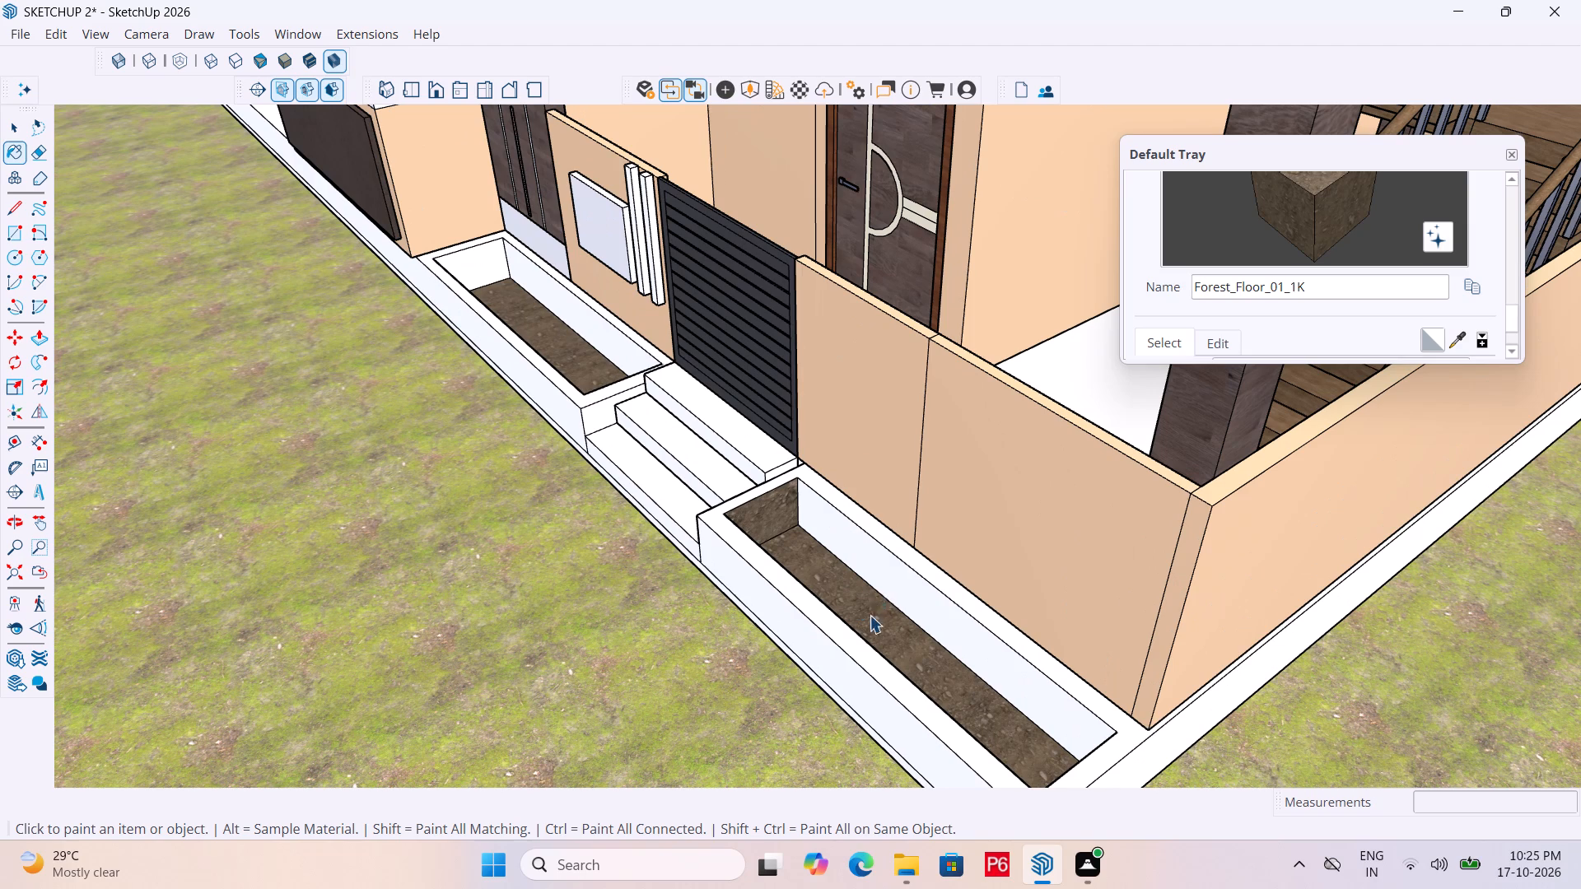
pyautogui.press('space')
pyautogui.click(894, 589)
pyautogui.click(893, 583)
pyautogui.doubleClick(893, 583)
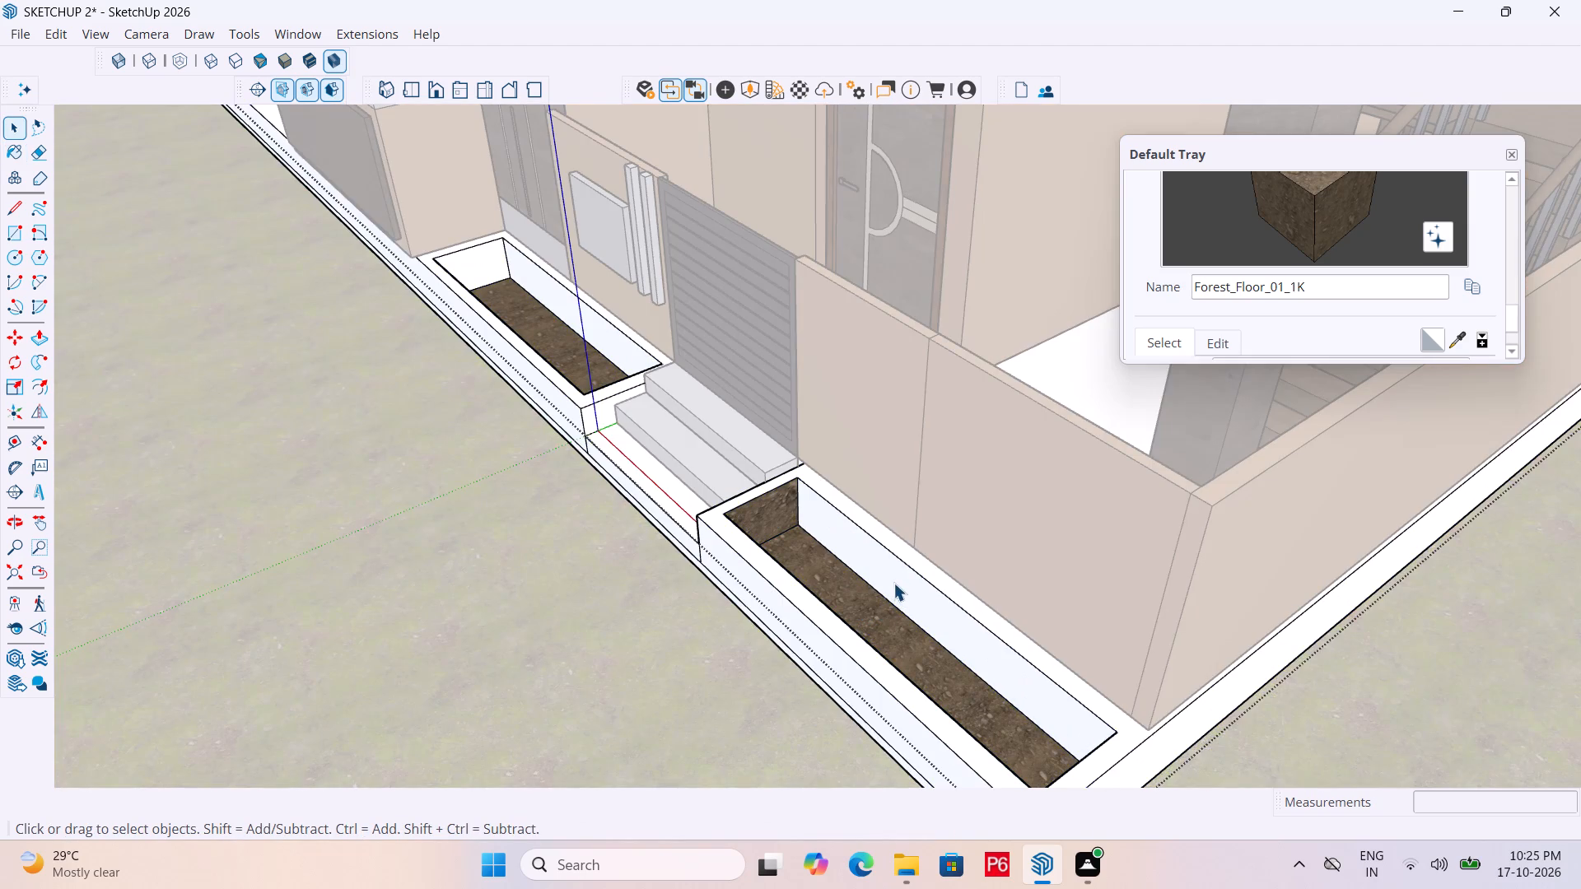
pyautogui.click(843, 532)
pyautogui.scroll(4, 838, 535)
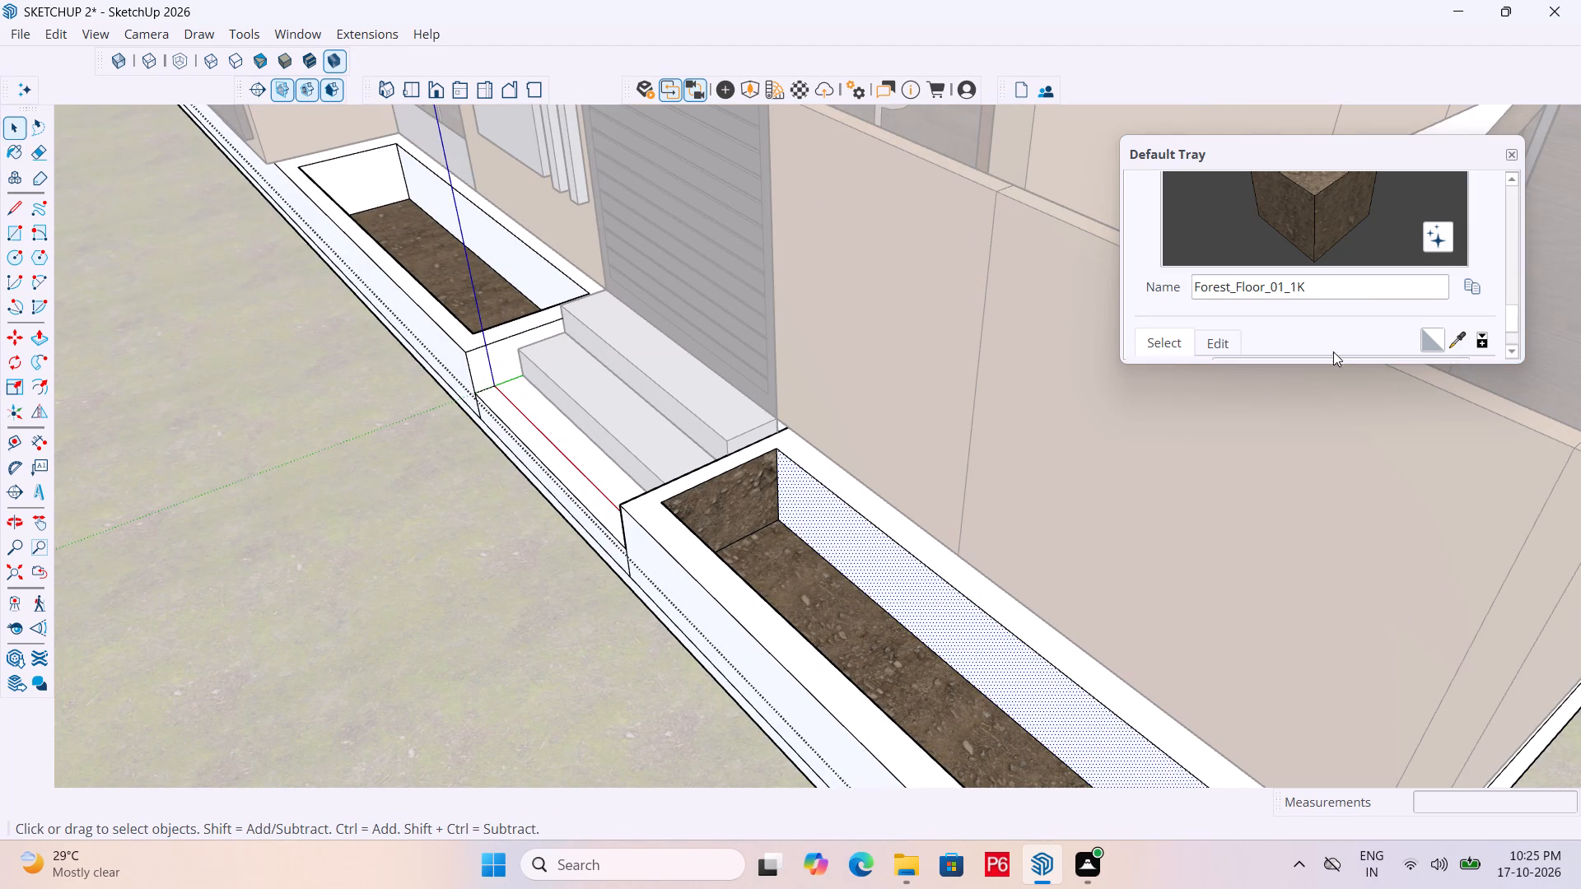
pyautogui.click(1459, 340)
pyautogui.click(741, 494)
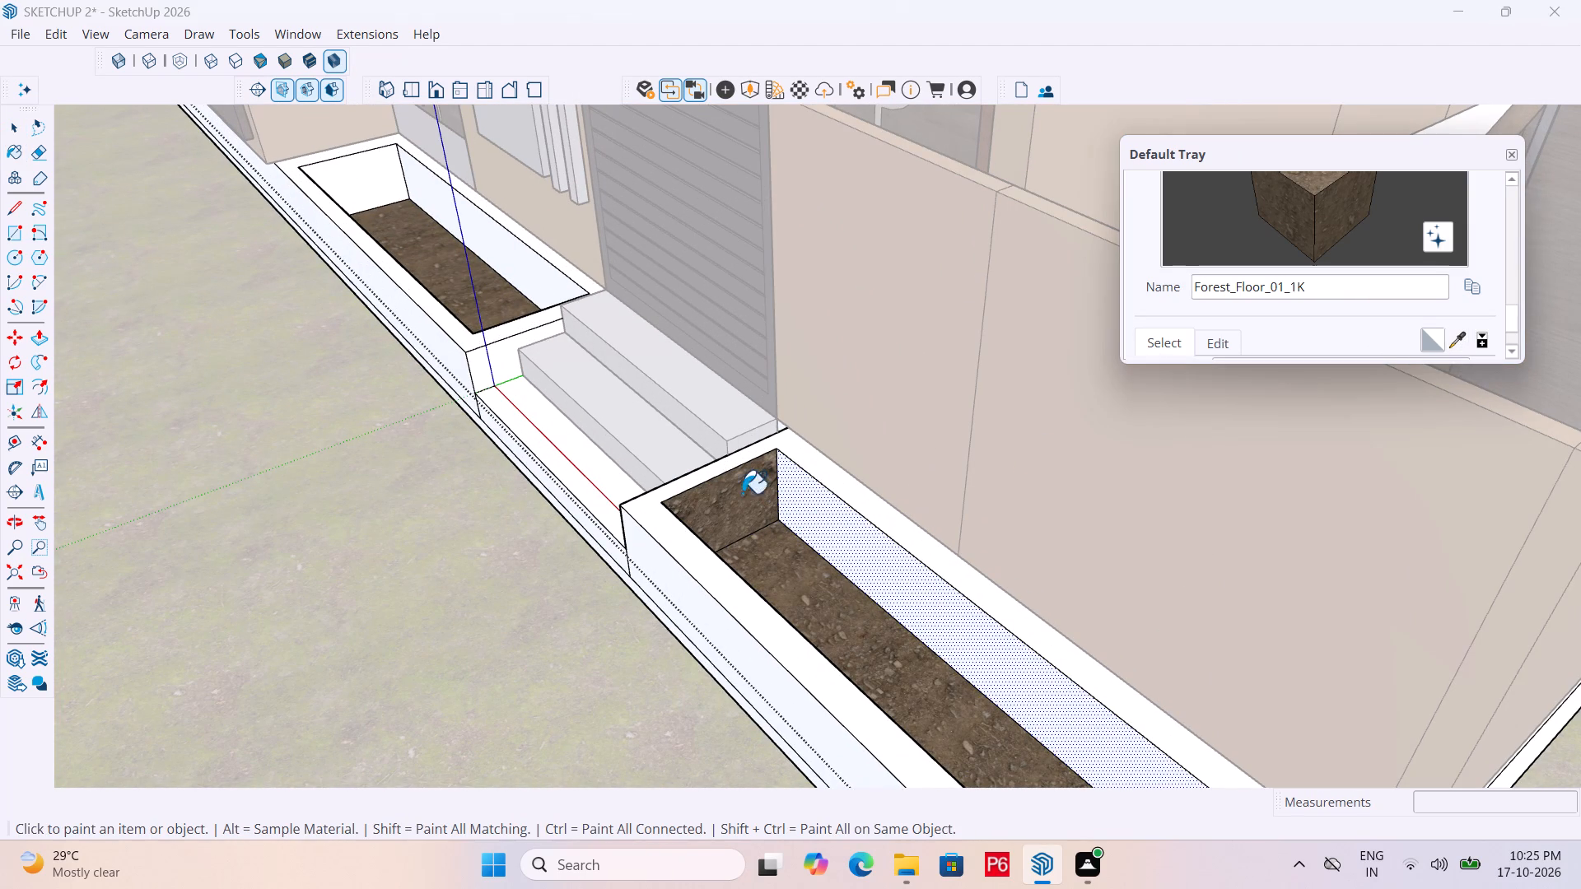
pyautogui.click(812, 520)
# Paint the inner back, far end and front walls of the planter on the other side of the steps with Forest_Floor_01_1K.
pyautogui.scroll(-5, 795, 426)
pyautogui.scroll(-3, 714, 428)
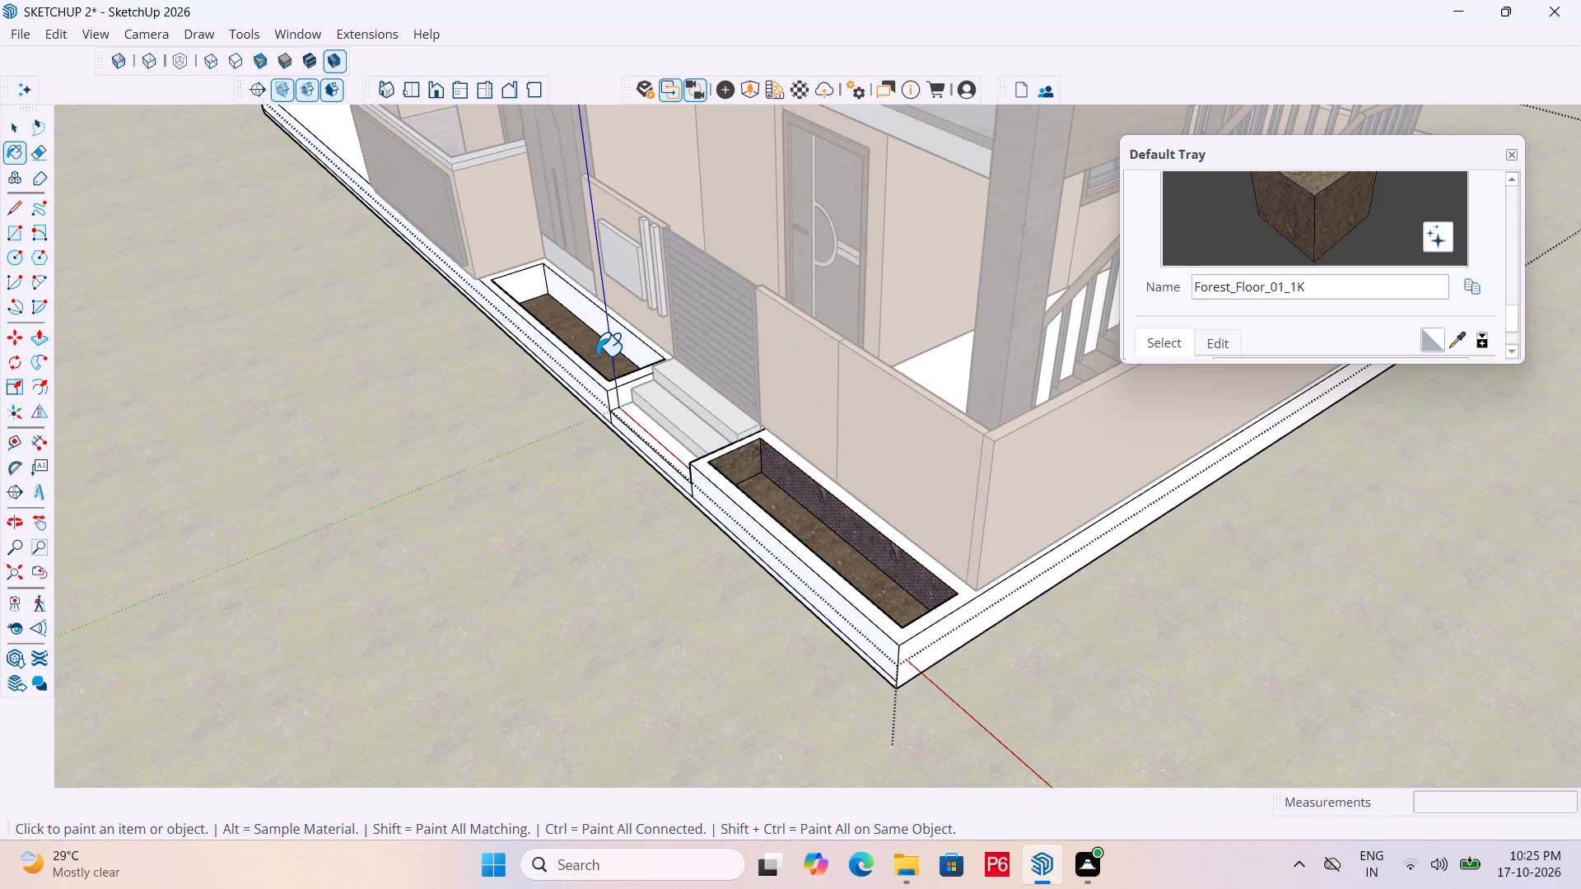
pyautogui.scroll(4, 613, 334)
pyautogui.click(620, 350)
pyautogui.click(498, 261)
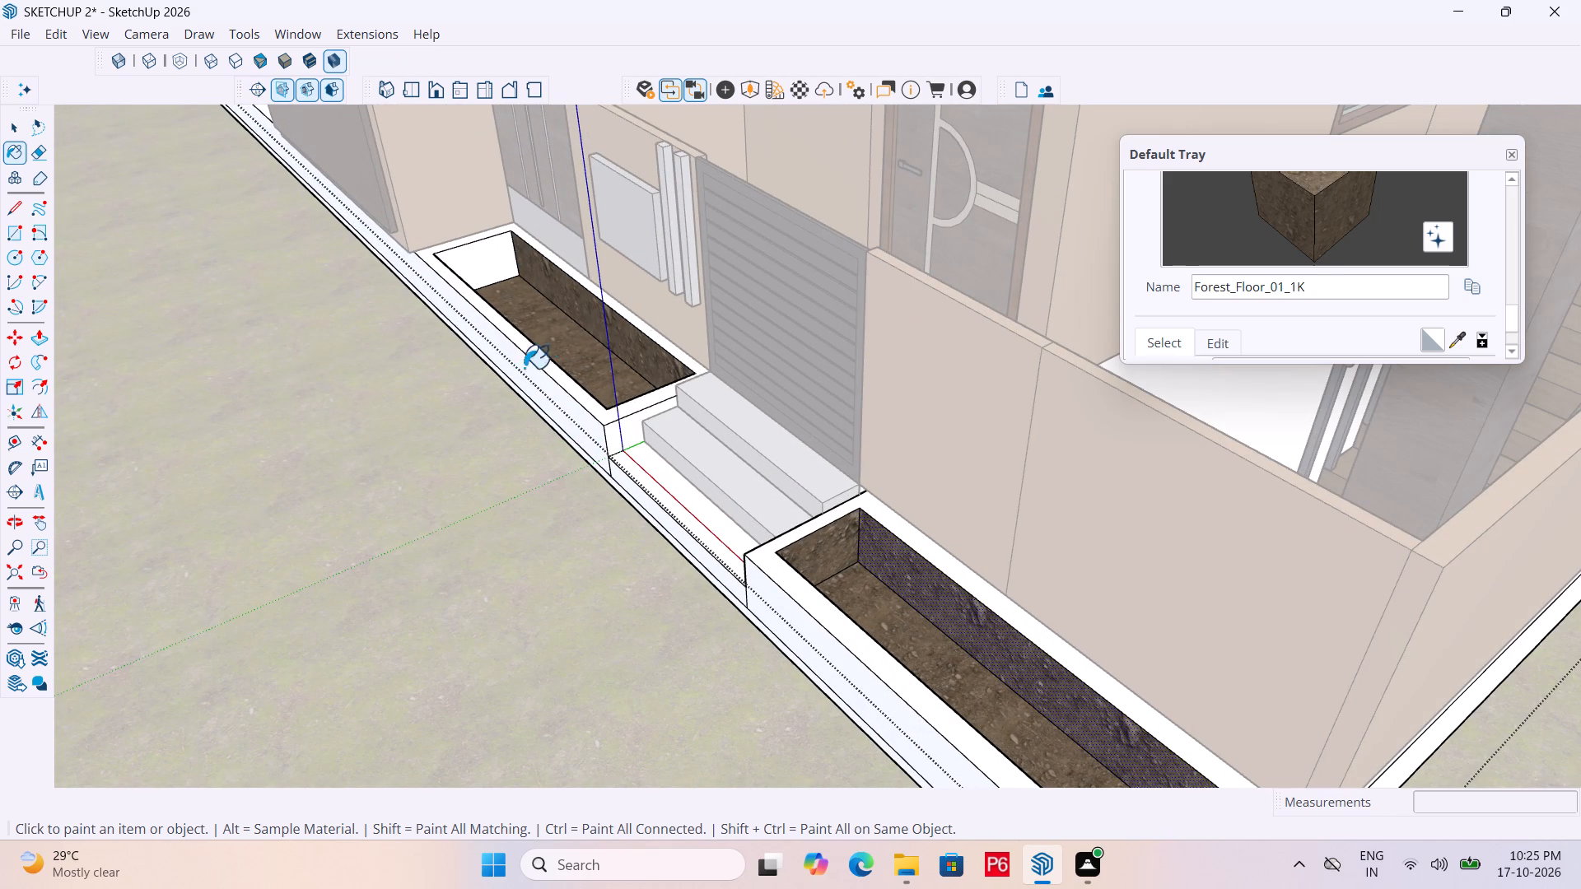
pyautogui.moveTo(425, 388); pyautogui.dragTo(203, 433, button='middle')
pyautogui.scroll(4, 590, 272)
pyautogui.scroll(1, 691, 230)
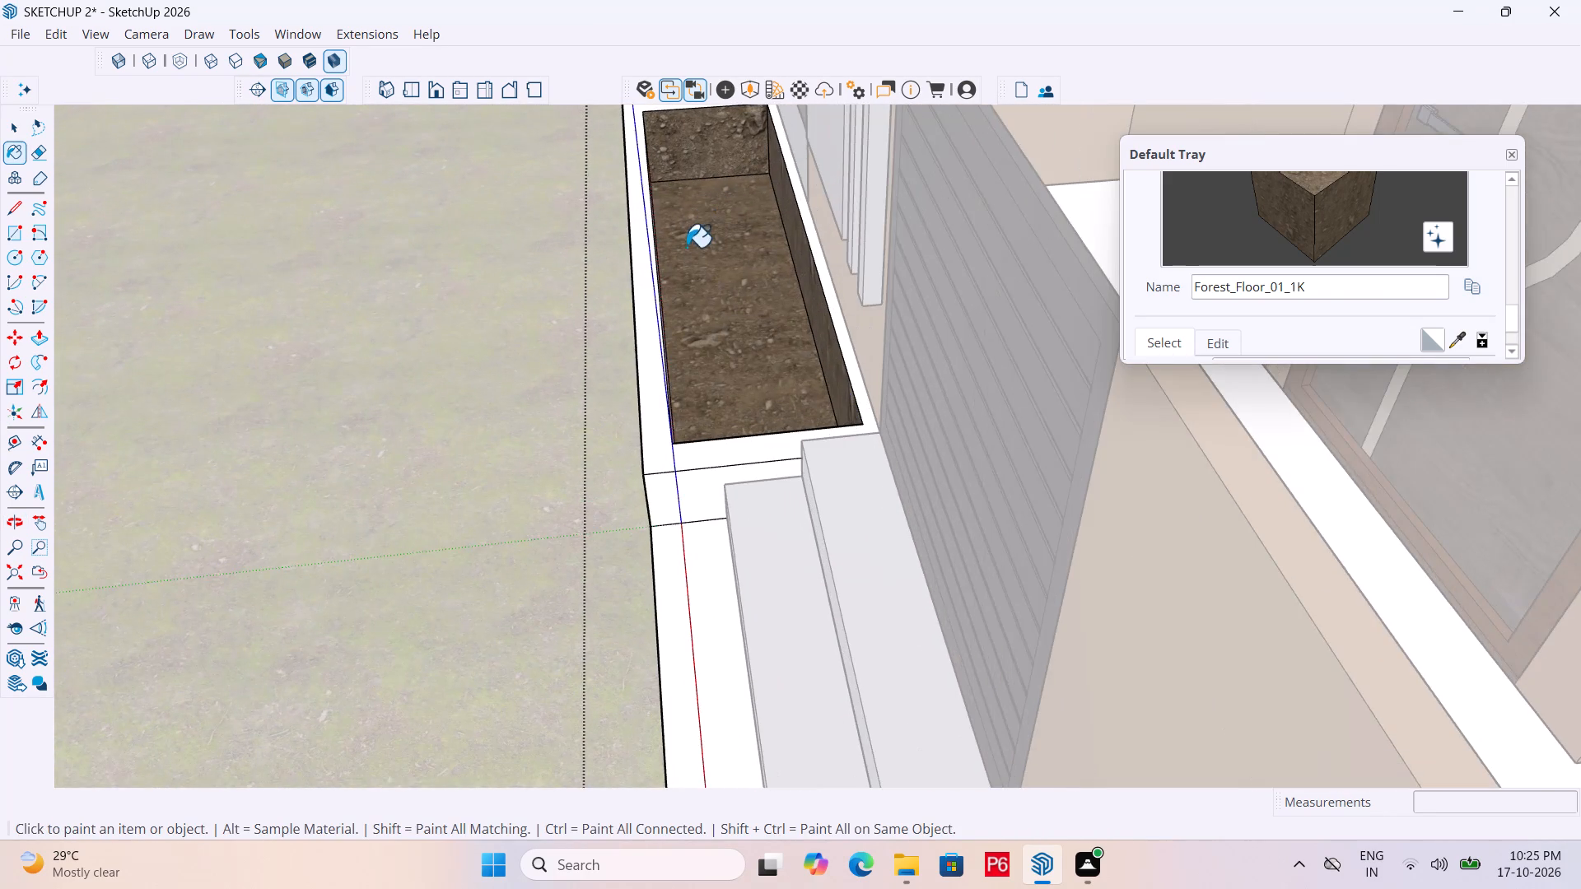
pyautogui.moveTo(596, 276); pyautogui.dragTo(433, 330, button='middle')
pyautogui.click(752, 325)
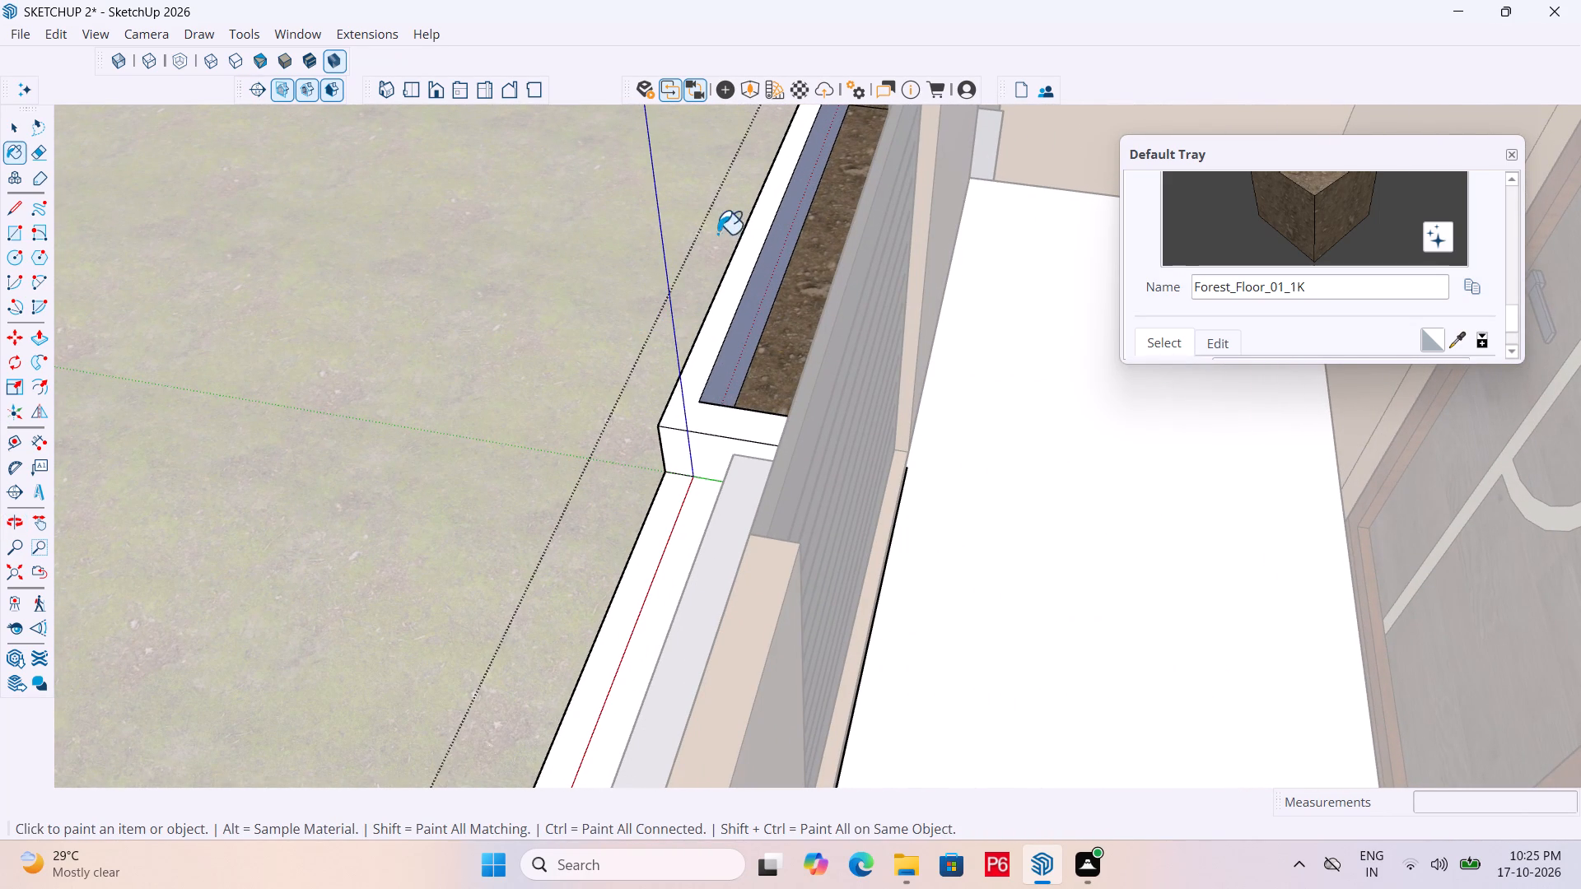
# Paint the corner planter's inner end wall nearest the building corner with Forest_Floor_01_1K.
pyautogui.scroll(-5, 714, 234)
pyautogui.moveTo(510, 372); pyautogui.dragTo(1387, 317, button='middle')
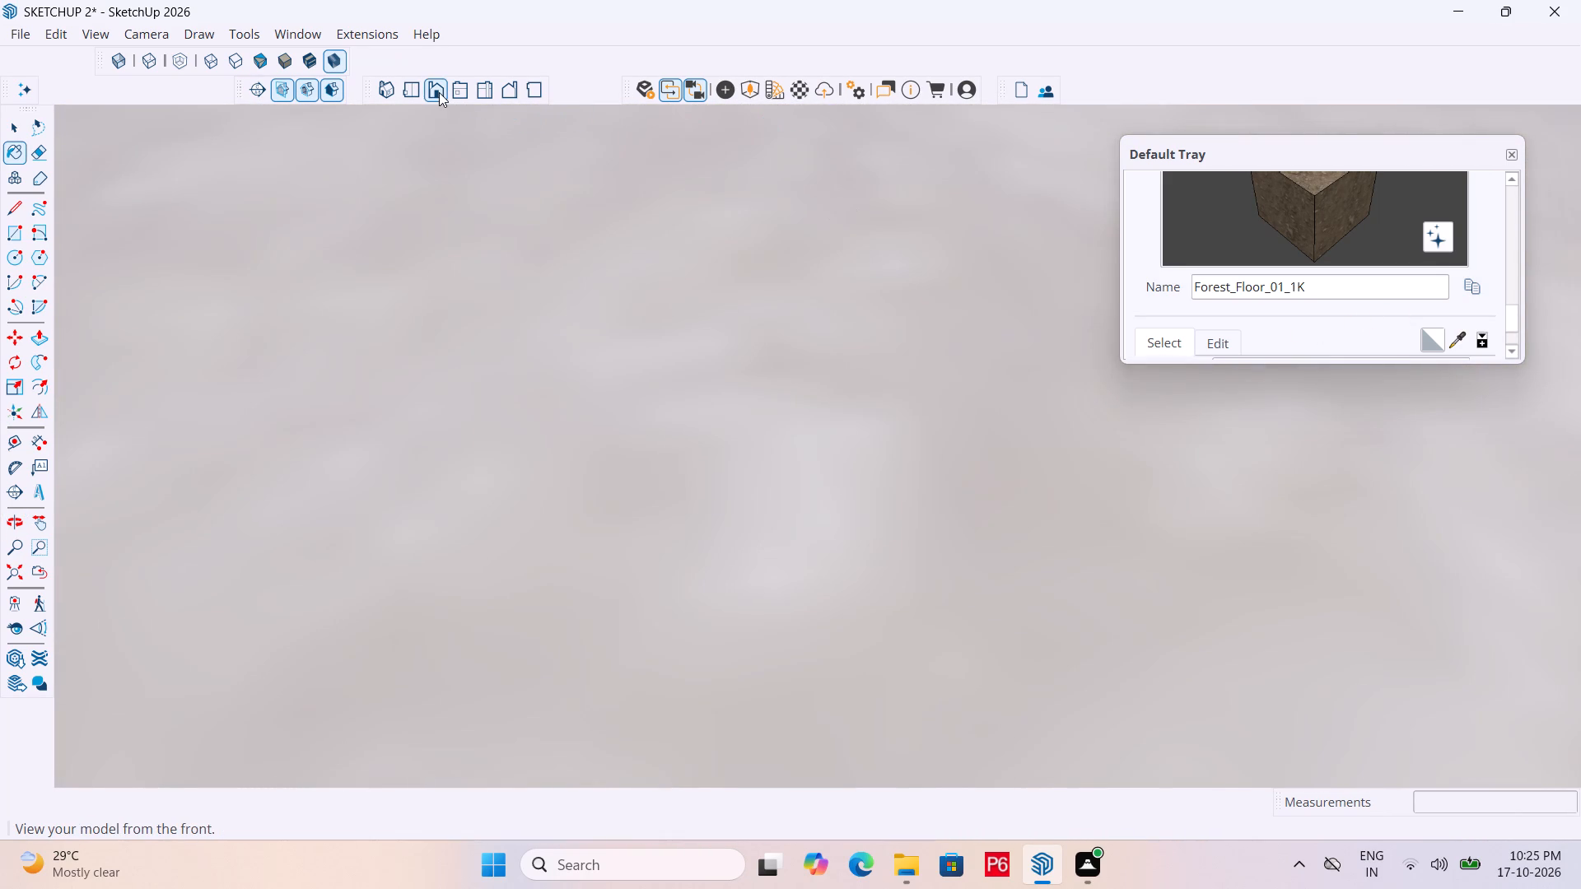
pyautogui.click(439, 92)
pyautogui.click(408, 95)
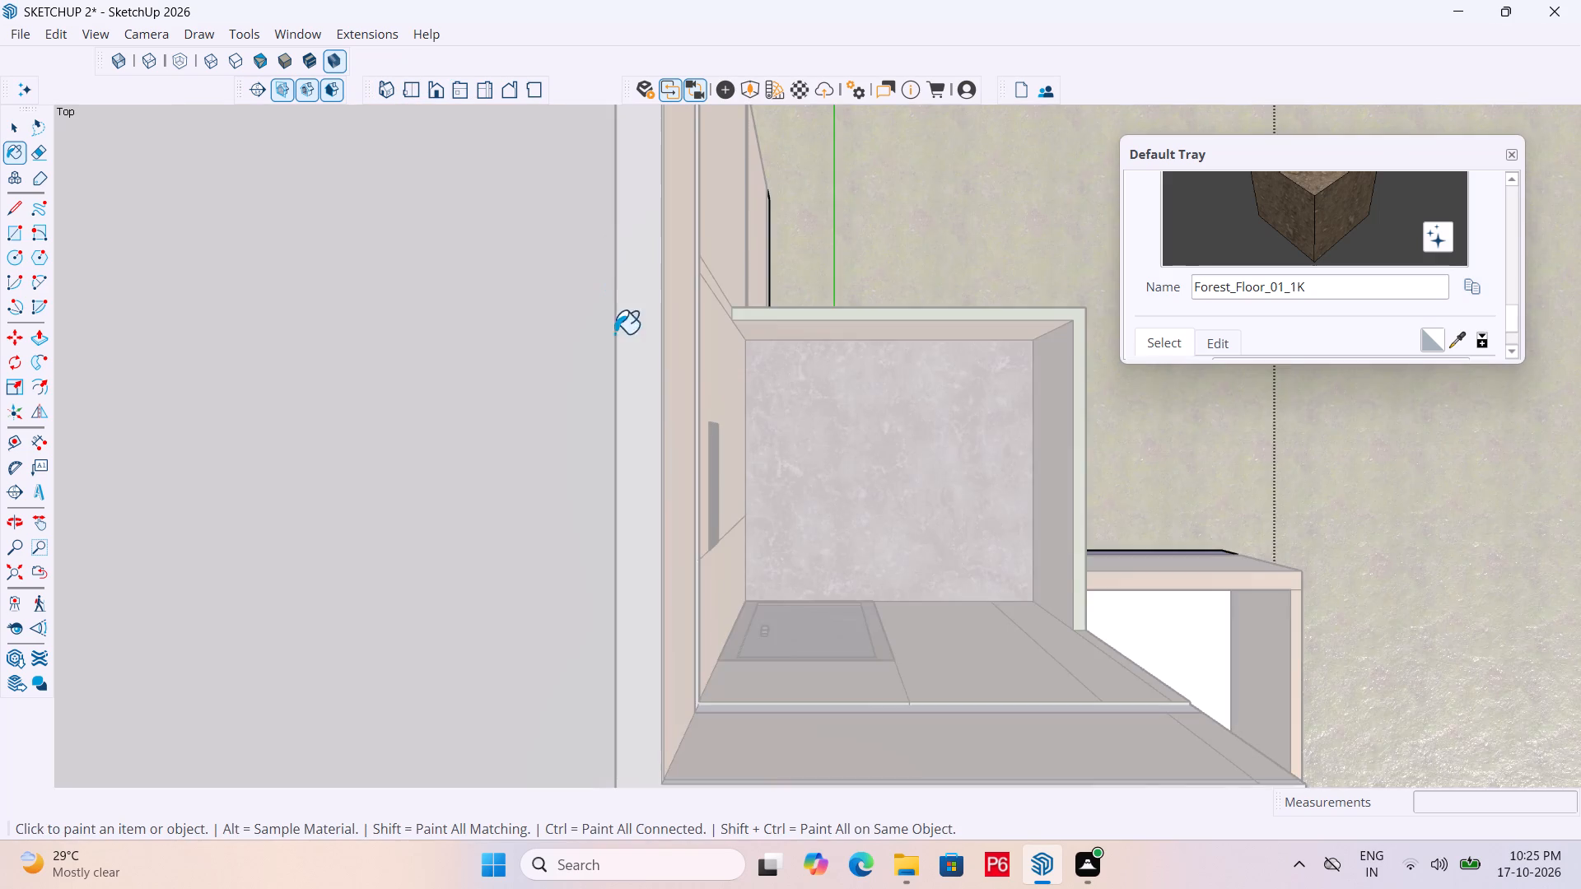
pyautogui.scroll(-13, 723, 414)
pyautogui.scroll(-6, 645, 431)
pyautogui.moveTo(1158, 601); pyautogui.dragTo(366, 426, button='middle')
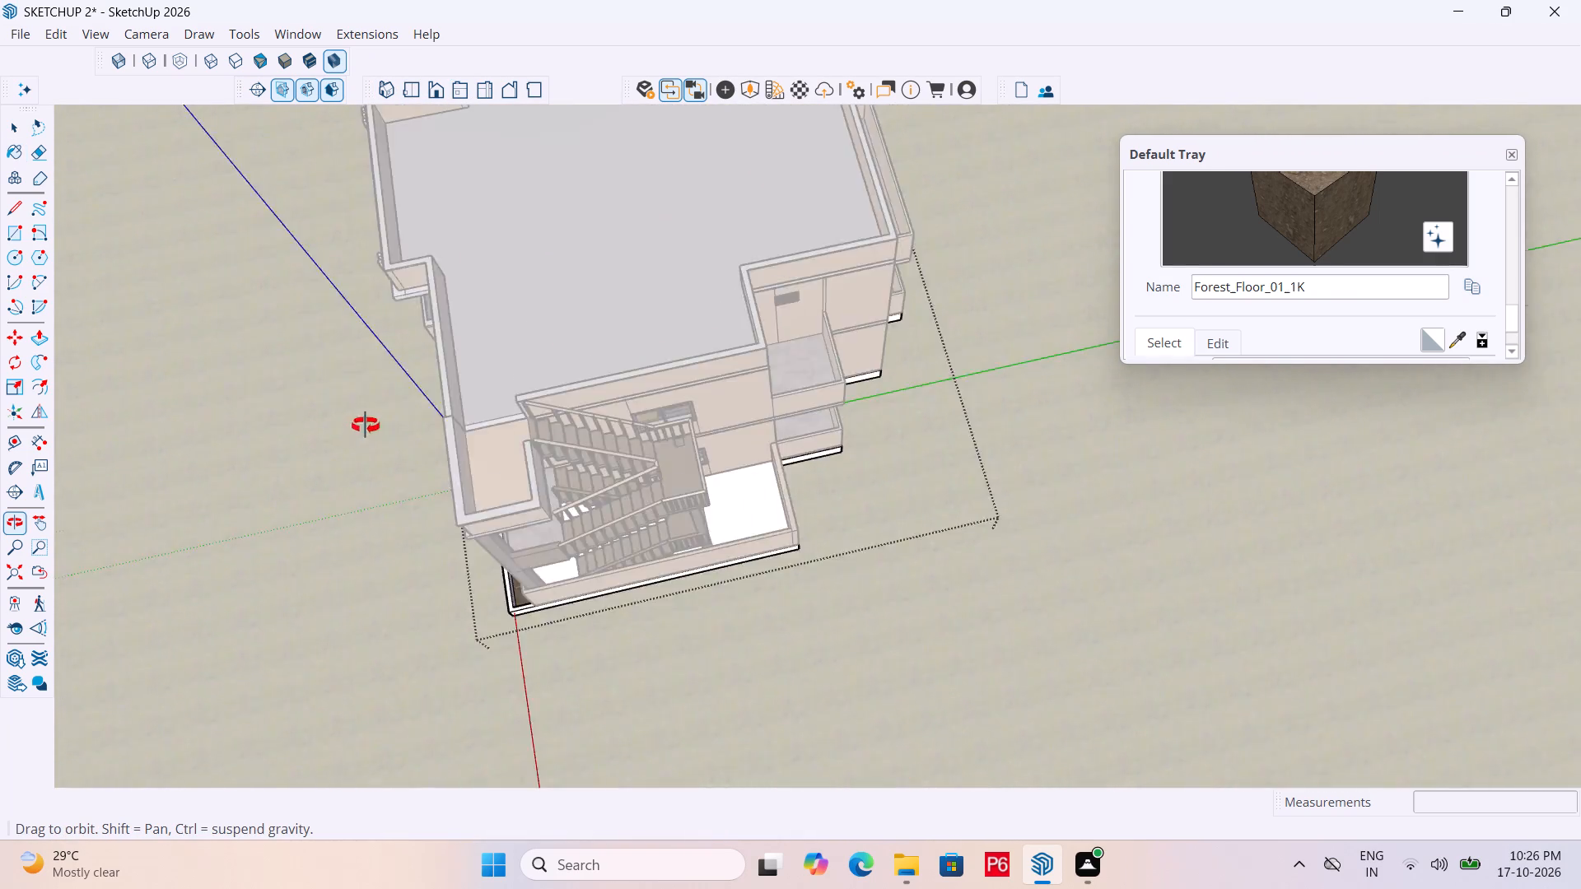
pyautogui.moveTo(366, 426); pyautogui.dragTo(895, 307, button='middle')
pyautogui.scroll(-5, 830, 310)
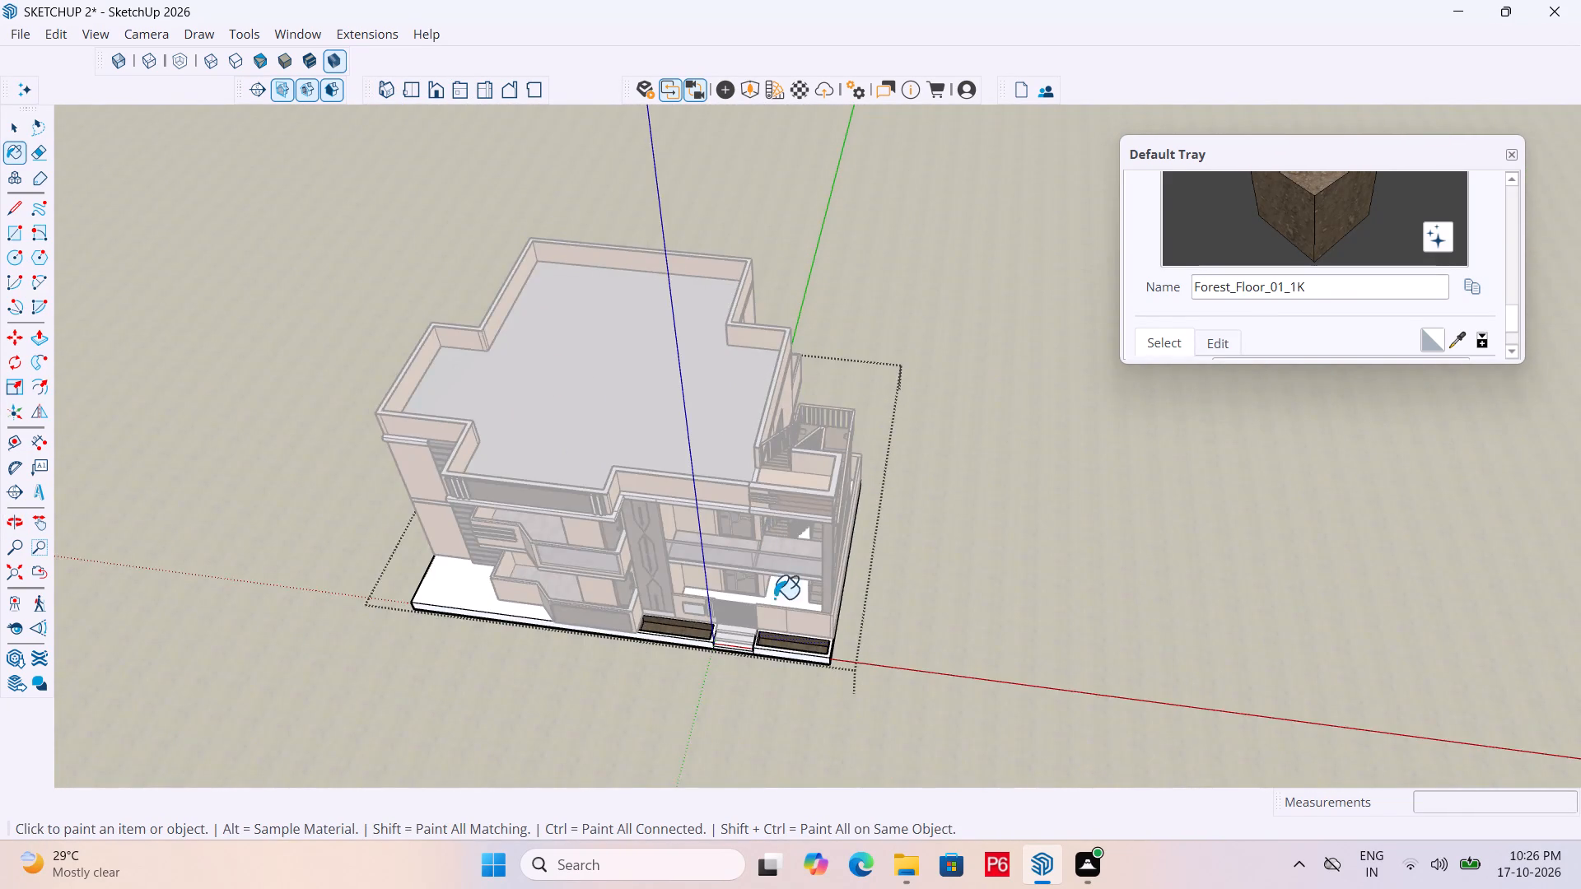
pyautogui.scroll(1, 774, 598)
pyautogui.moveTo(774, 598); pyautogui.dragTo(1145, 556, button='middle')
pyautogui.scroll(5, 832, 615)
pyautogui.scroll(2, 967, 577)
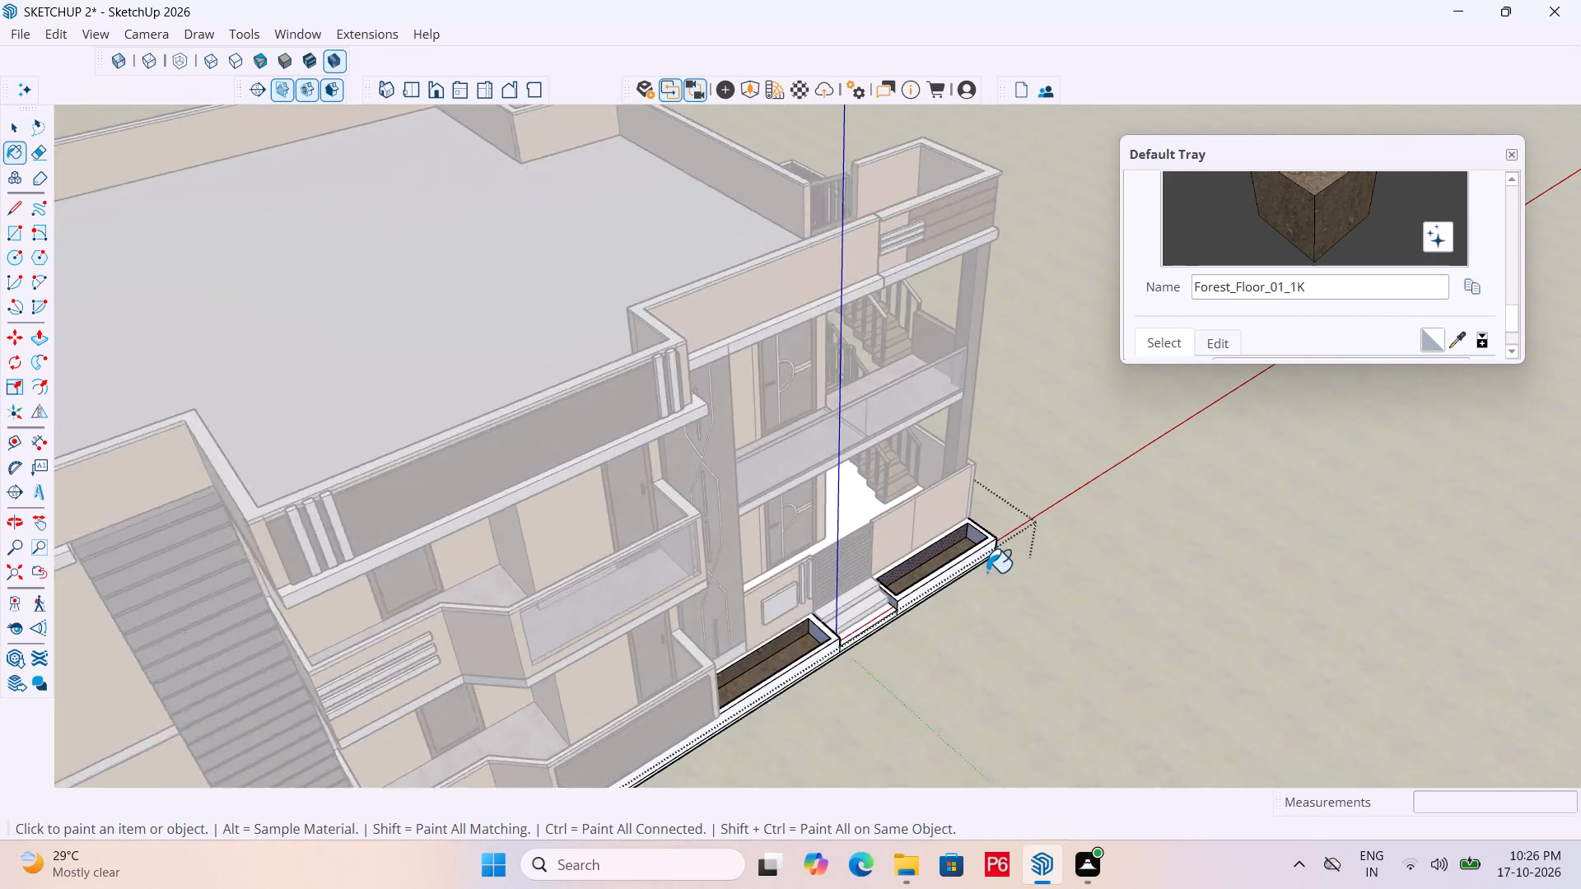
pyautogui.scroll(4, 986, 572)
pyautogui.scroll(11, 937, 486)
pyautogui.click(972, 505)
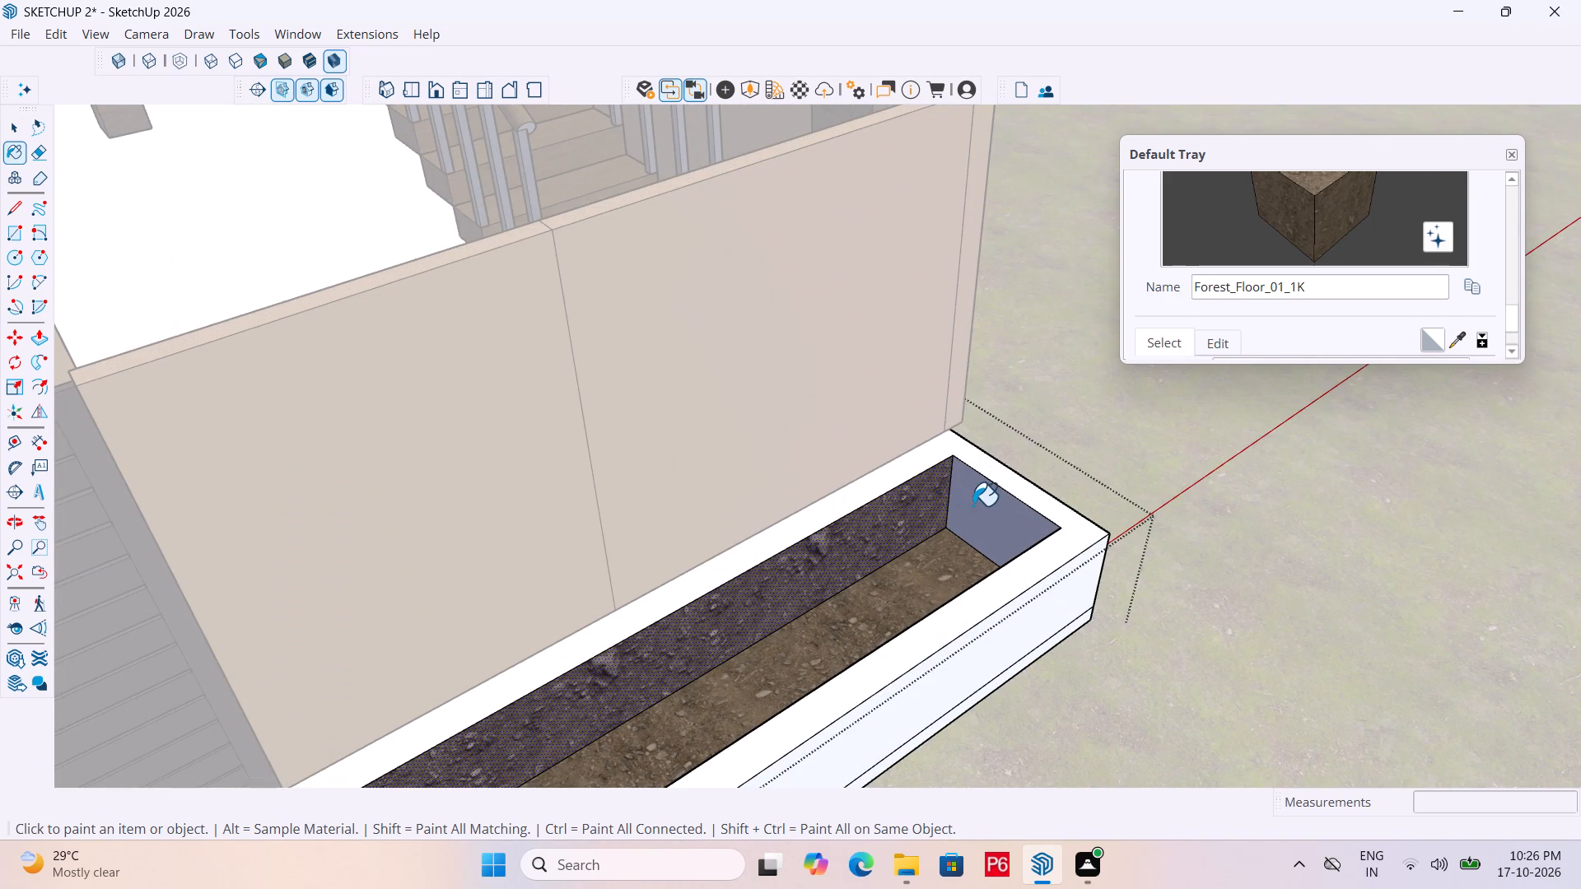
# Paint the corner planter's inner front wall with Forest_Floor_01_1K.
pyautogui.scroll(-2, 1063, 519)
pyautogui.moveTo(1063, 520); pyautogui.dragTo(116, 482, button='middle')
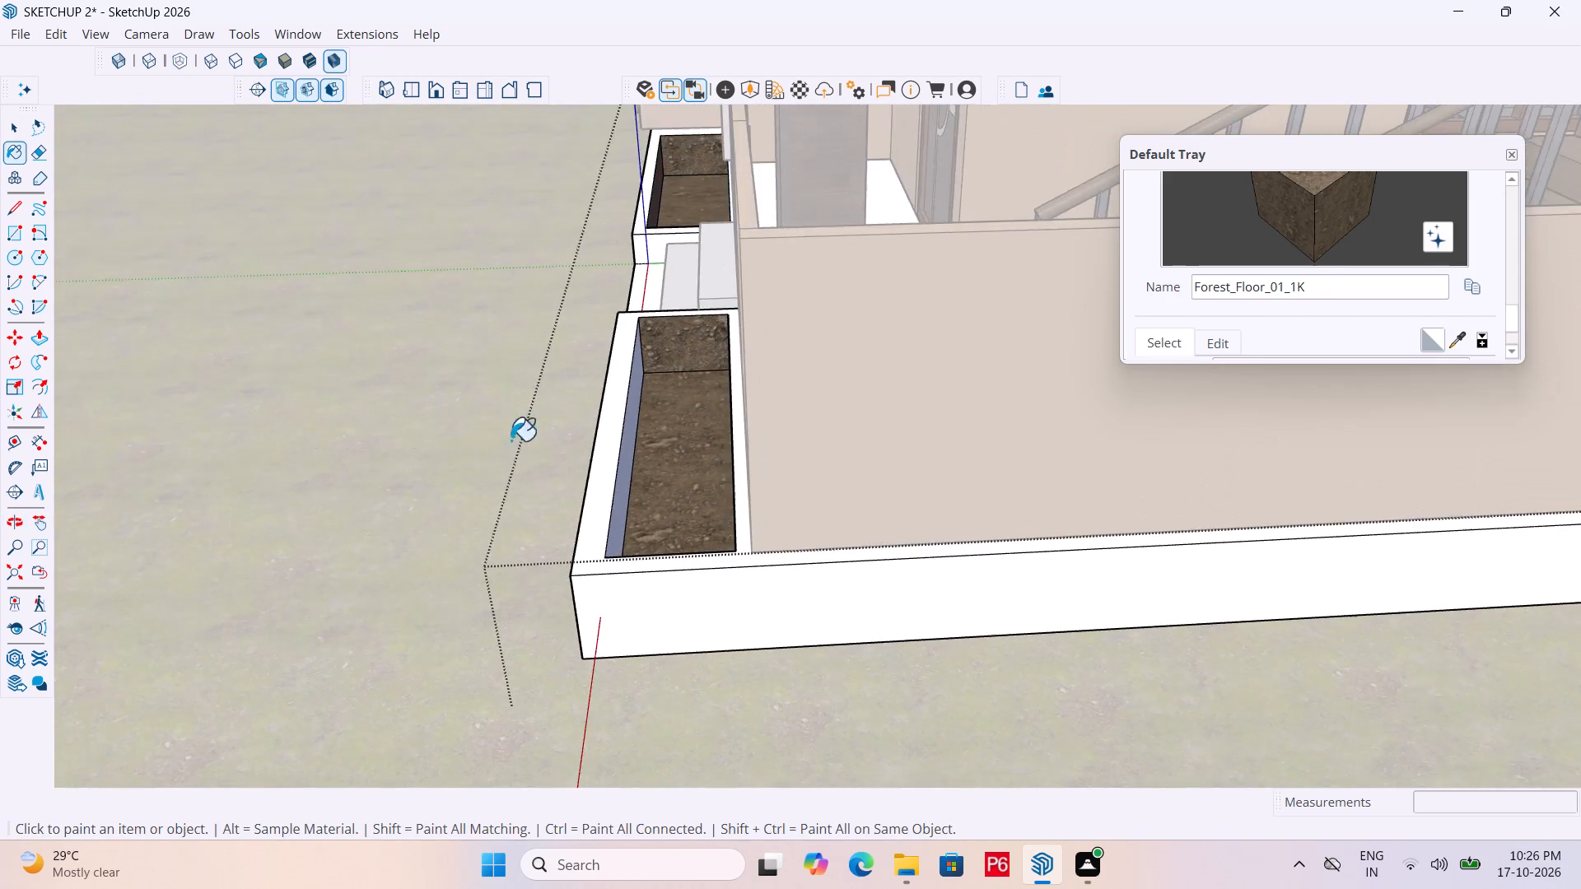
pyautogui.scroll(5, 580, 440)
pyautogui.click(637, 453)
# Save the model.
pyautogui.scroll(-2, 534, 425)
pyautogui.moveTo(534, 425); pyautogui.dragTo(889, 434, button='middle')
pyautogui.scroll(-3, 944, 385)
pyautogui.hotkey('ctrl', 's')
pyautogui.hotkey('ctrl', 's')
pyautogui.hotkey('ctrl', 's')
pyautogui.hotkey('ctrl', 's')
pyautogui.hotkey('ctrl', 's')
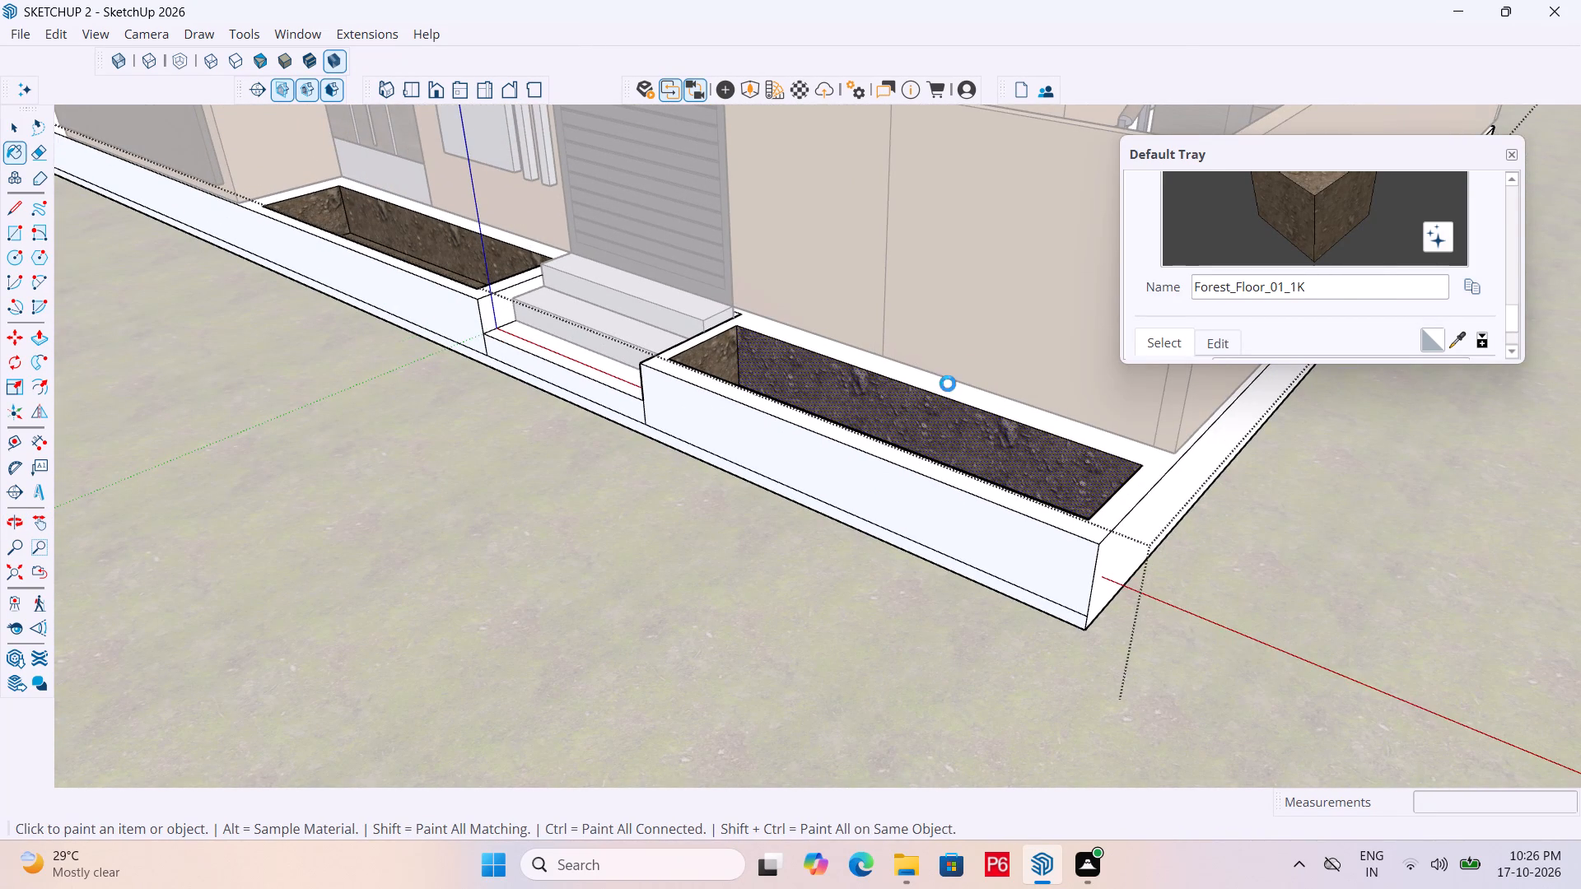
pyautogui.hotkey('ctrl', 's')
# Finish painting and exit the base group's editing mode.
pyautogui.press('space')
pyautogui.scroll(-8, 862, 381)
pyautogui.press('space')
pyautogui.scroll(-1, 944, 388)
pyautogui.press('space')
pyautogui.scroll(-8, 971, 398)
pyautogui.scroll(-8, 824, 399)
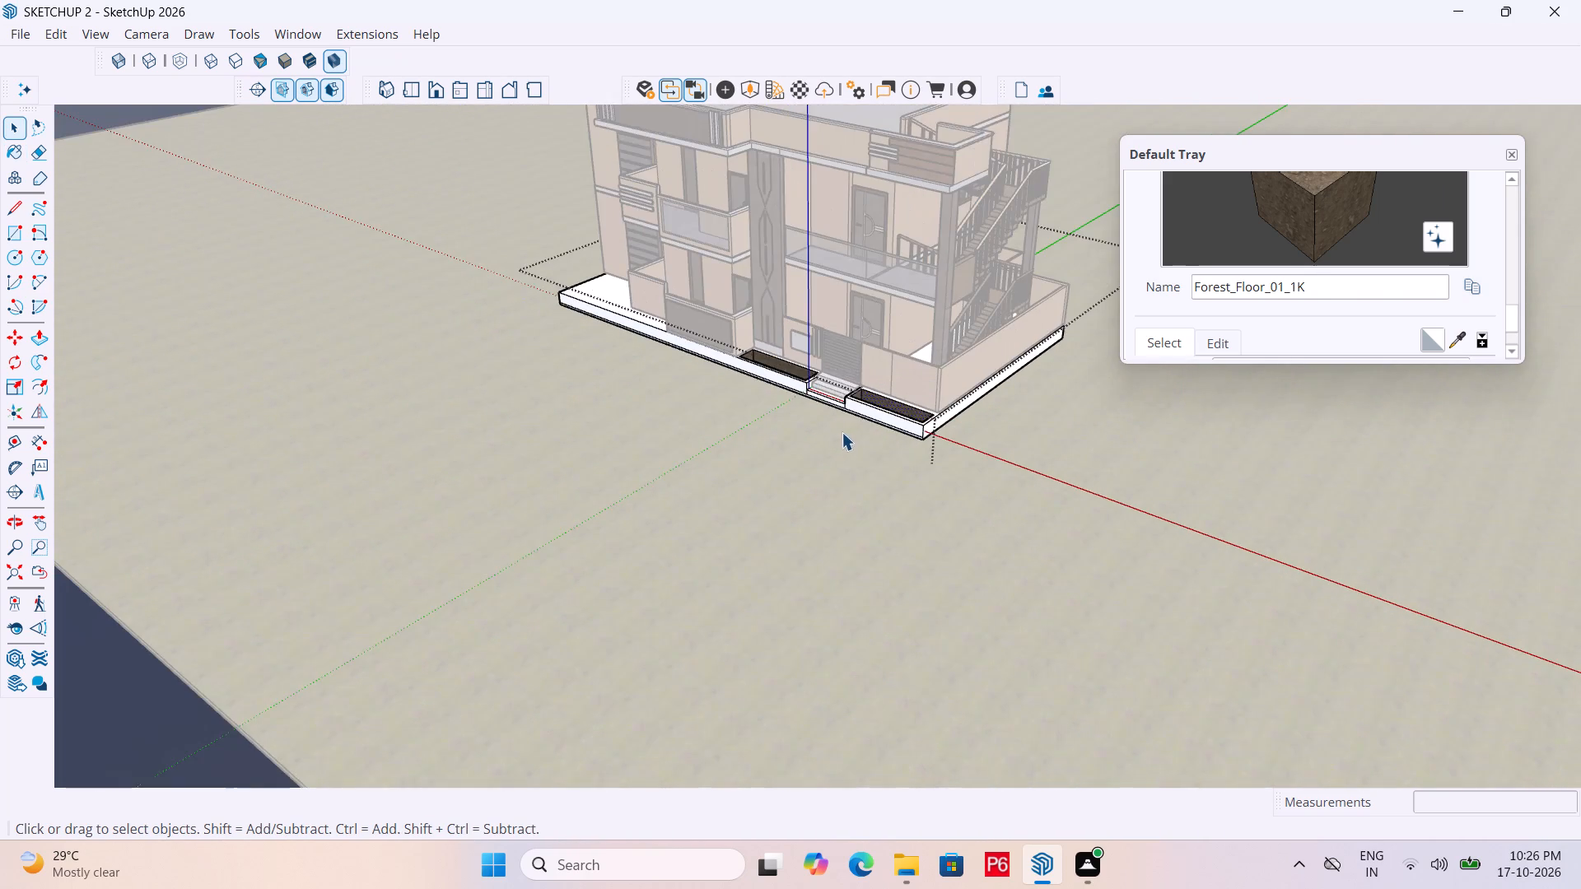
pyautogui.scroll(-3, 842, 432)
pyautogui.click(251, 648)
pyautogui.click(254, 644)
# Open the Enscape Asset Library's downloaded Vegetation models and pick the Hedge 004 asset for placement by the entrance planters.
pyautogui.scroll(6, 859, 338)
pyautogui.scroll(3, 808, 455)
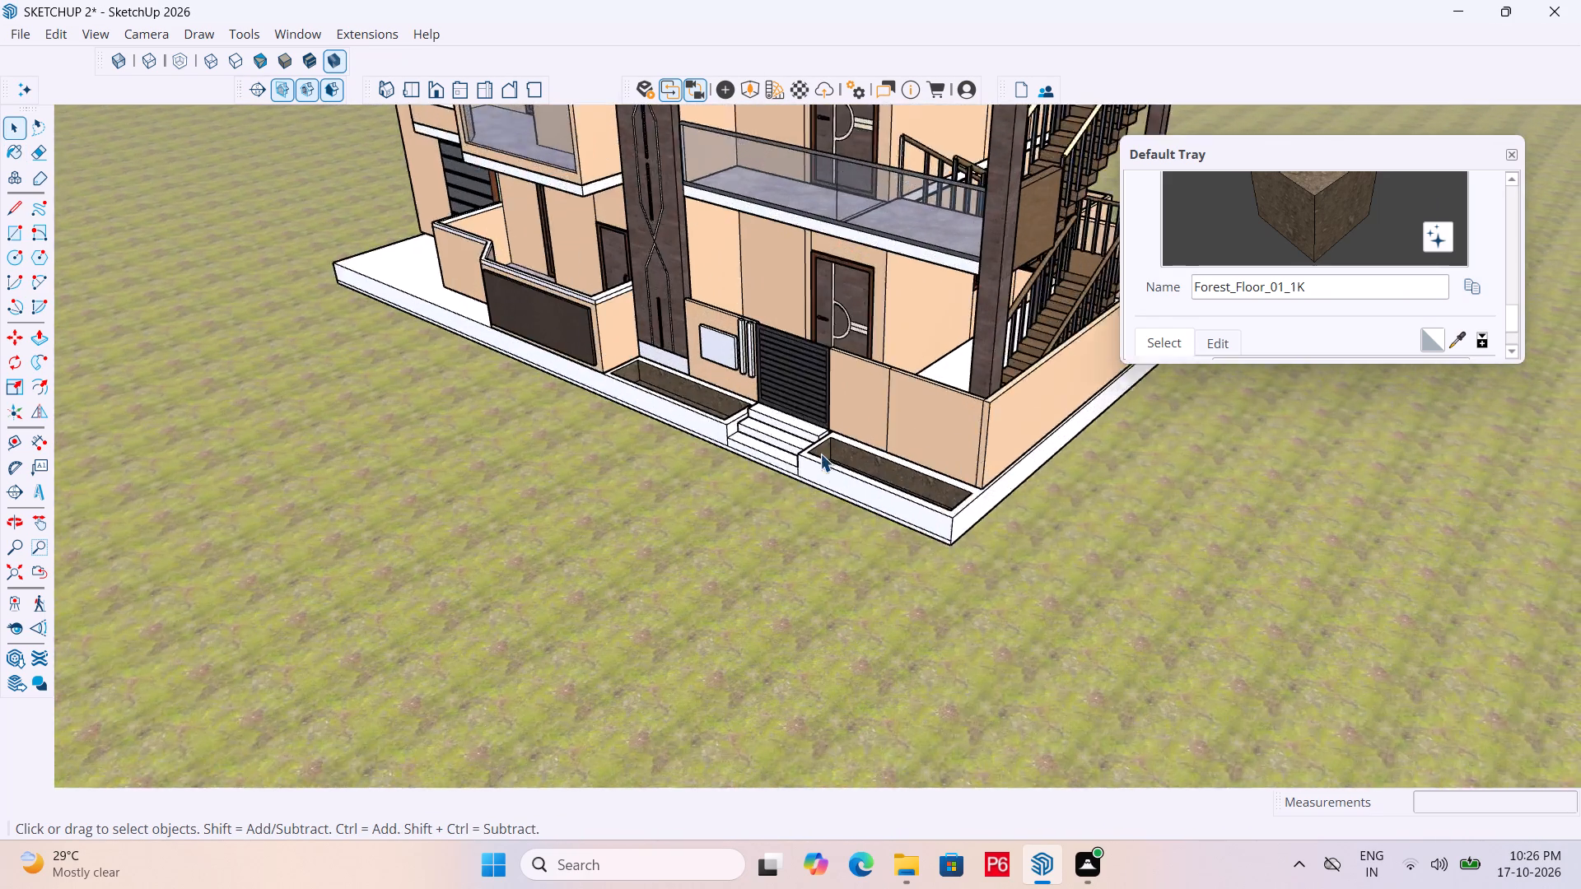
pyautogui.scroll(8, 820, 454)
pyautogui.click(725, 449)
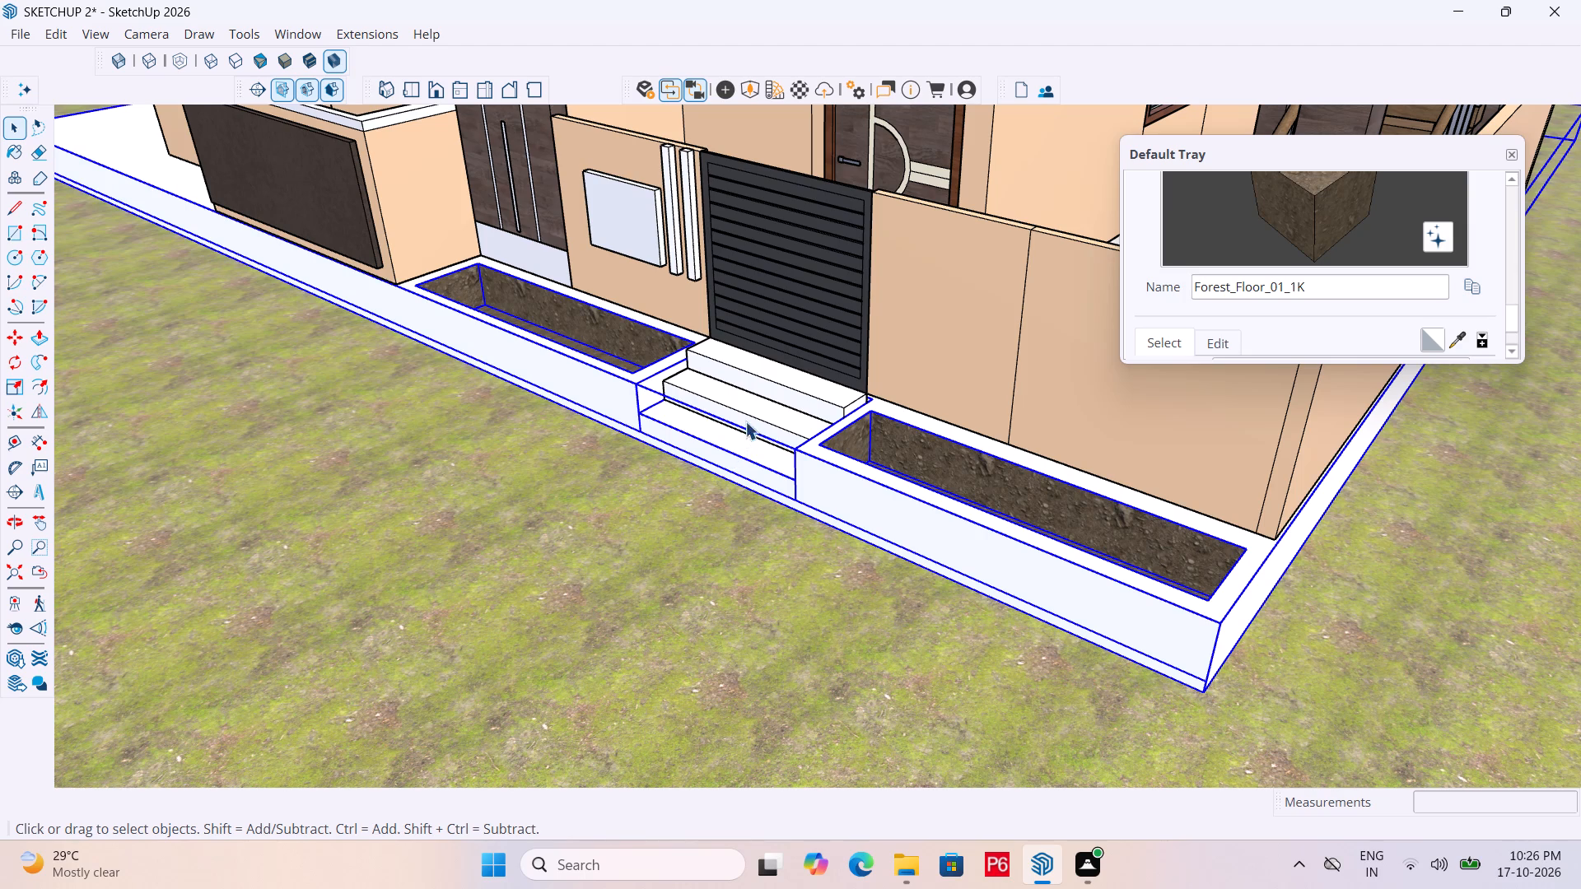
pyautogui.moveTo(665, 363); pyautogui.dragTo(710, 444, button='middle')
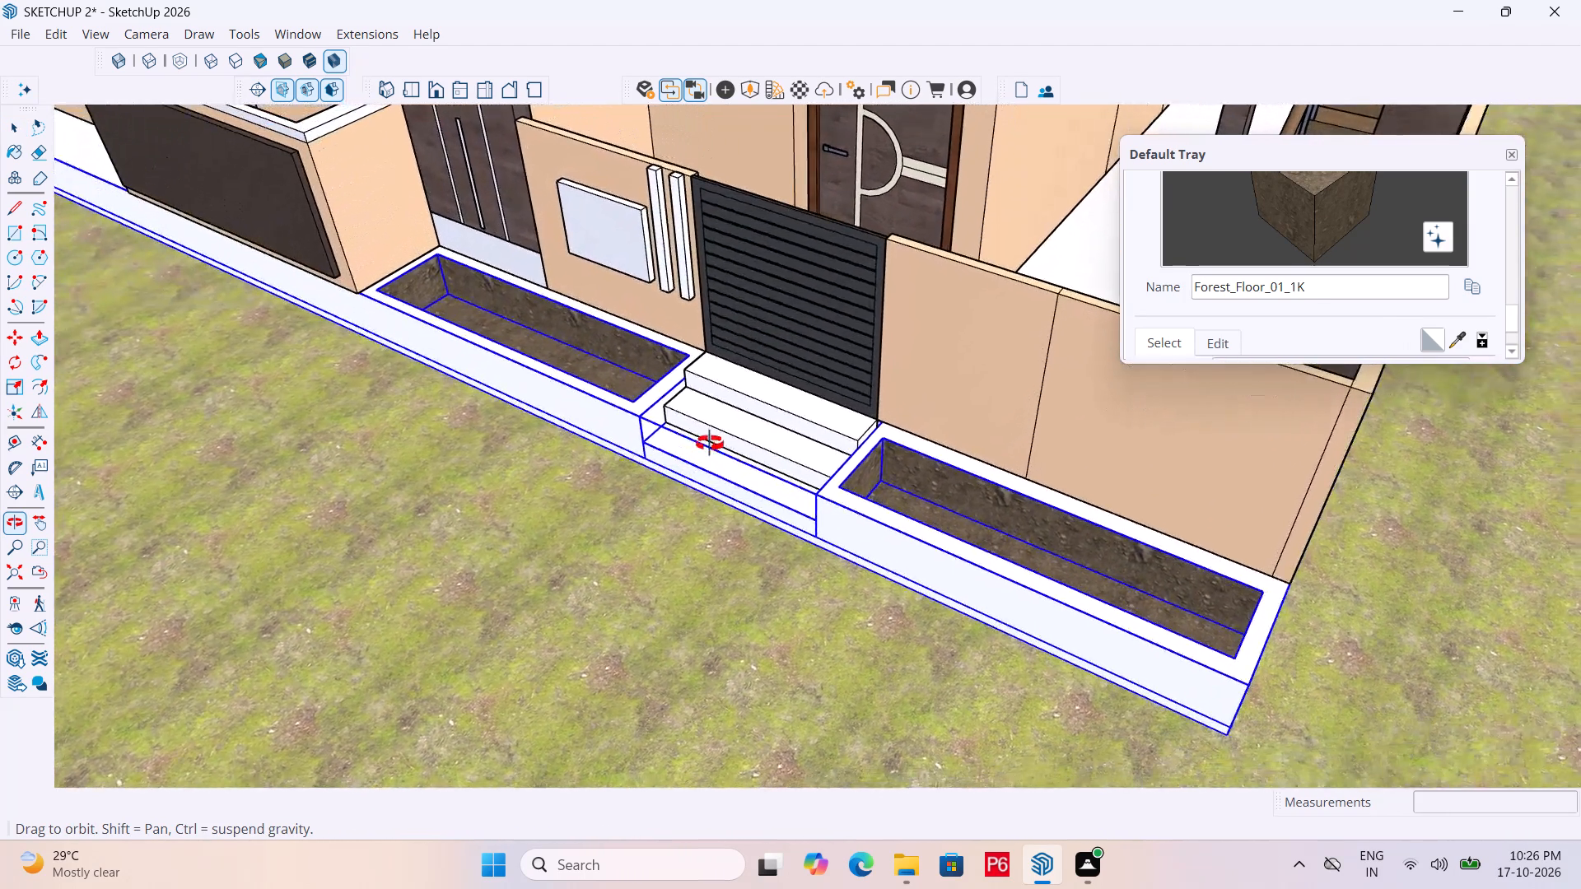
pyautogui.moveTo(710, 444); pyautogui.dragTo(720, 436, button='middle')
pyautogui.moveTo(666, 393); pyautogui.dragTo(710, 372, button='middle')
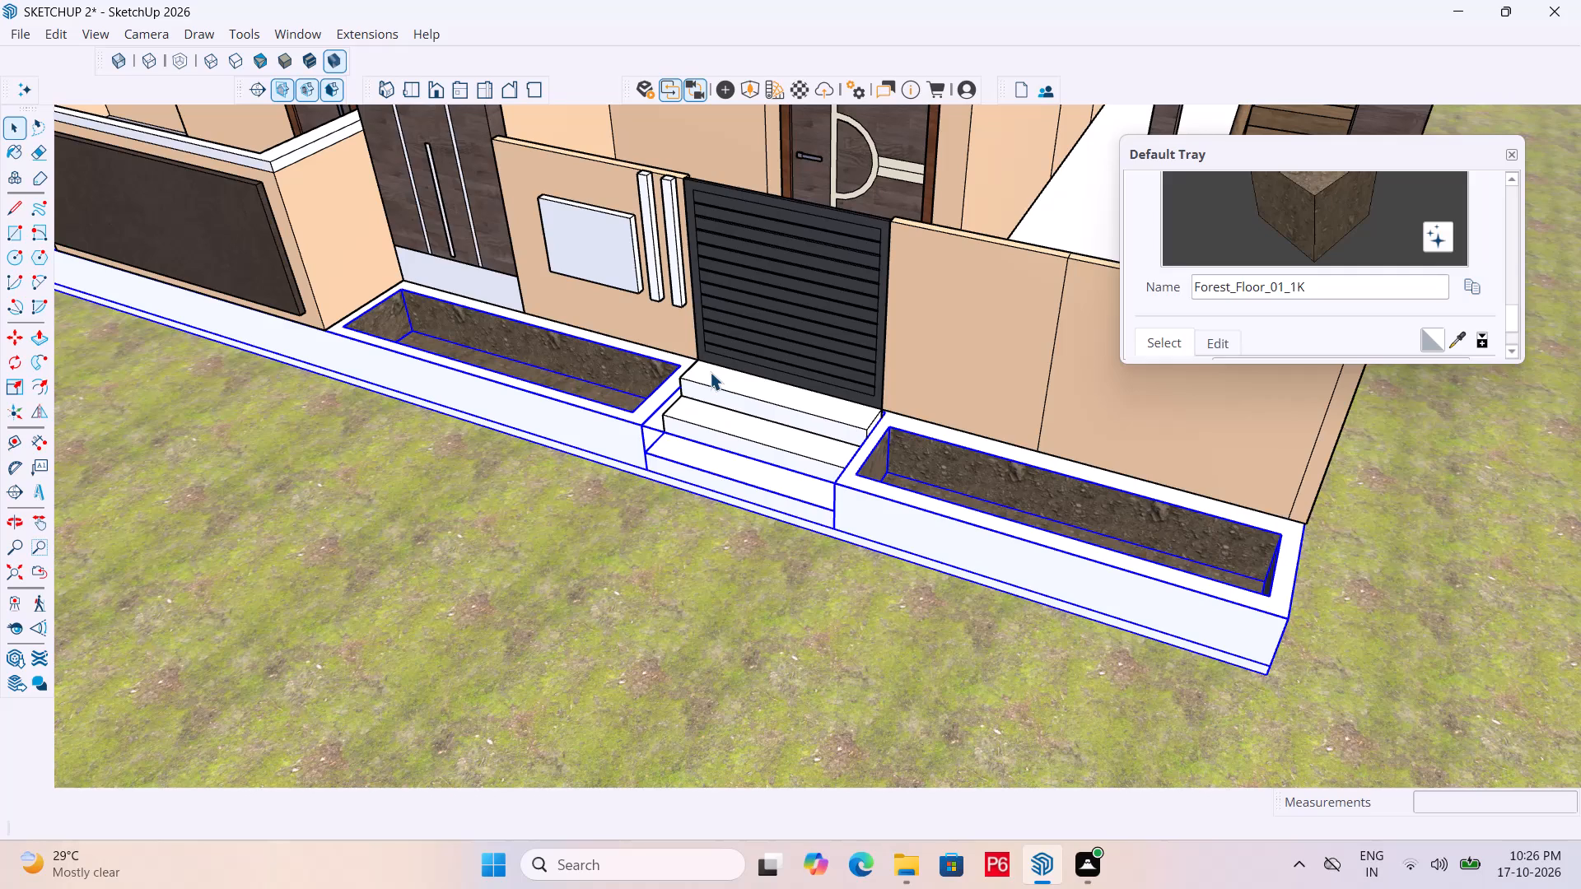
pyautogui.click(753, 91)
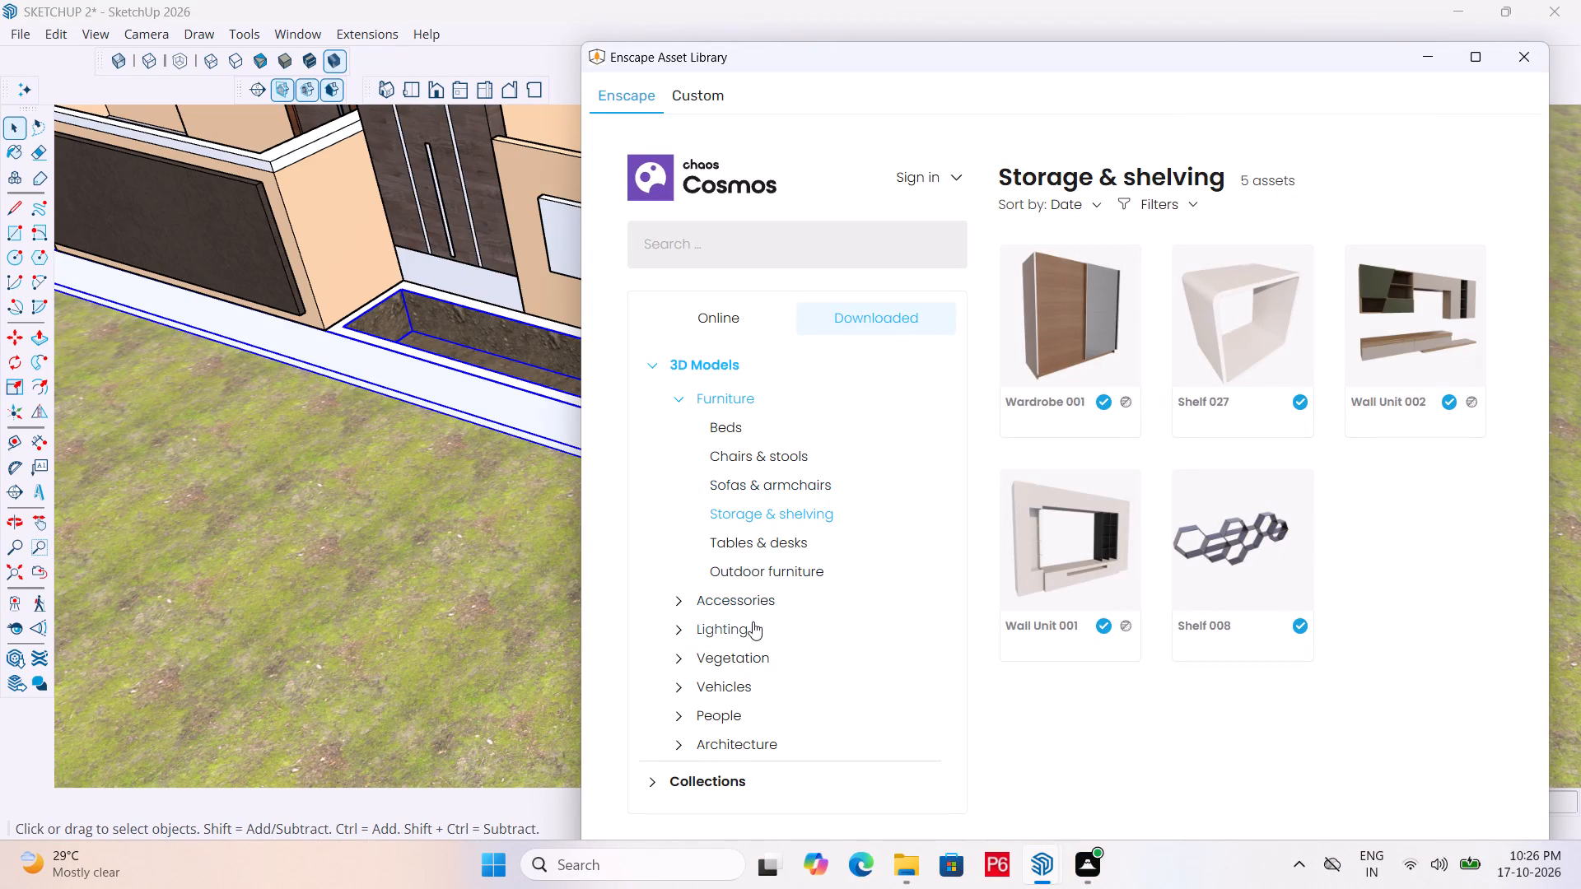
pyautogui.click(747, 654)
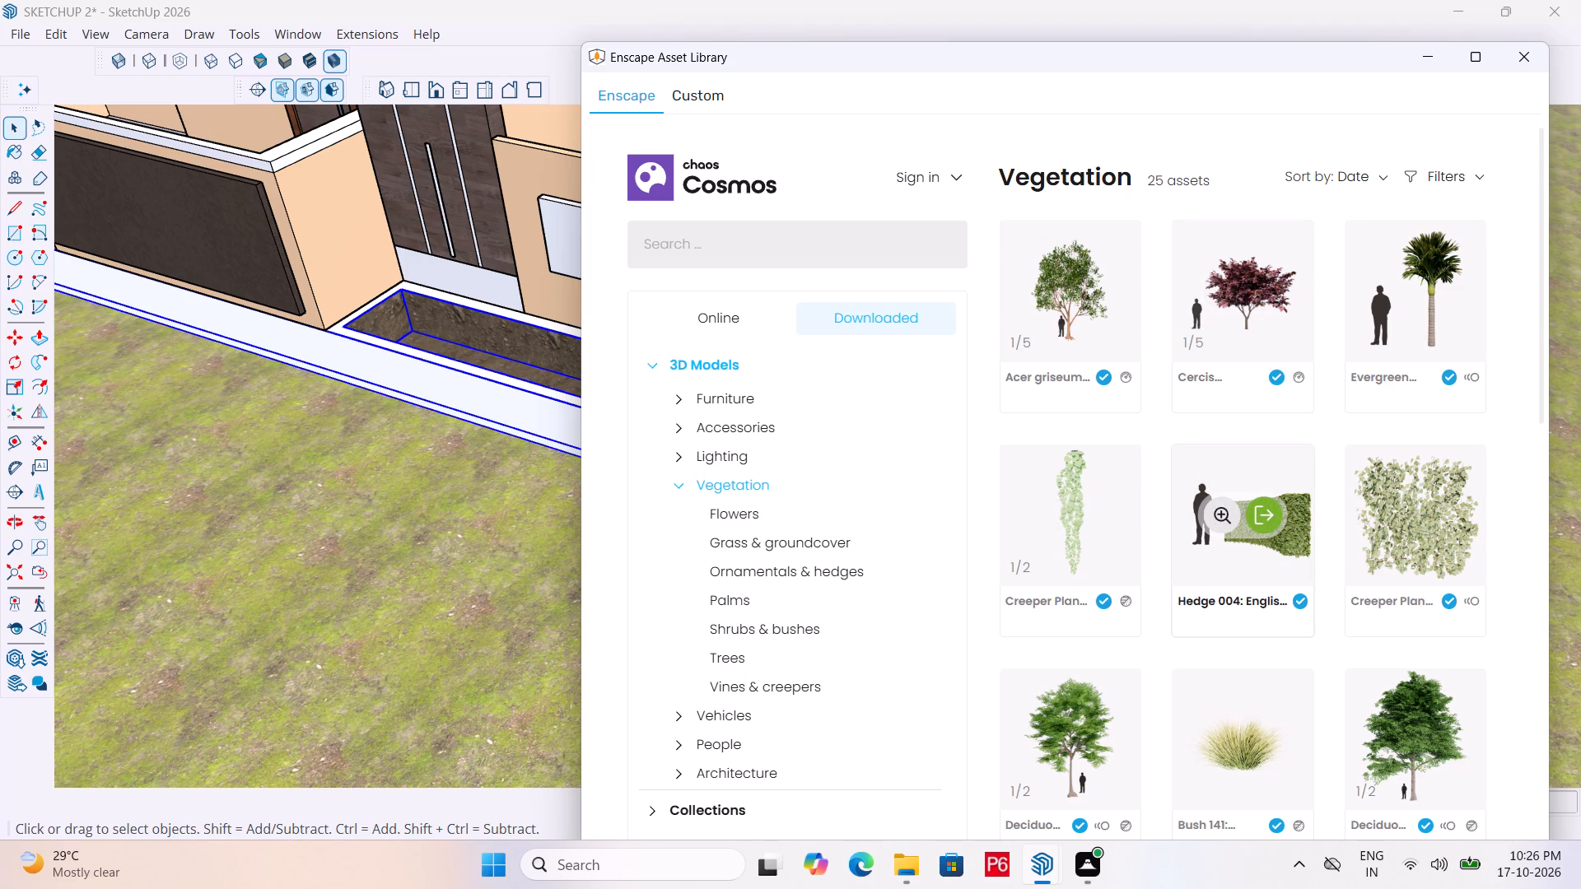
pyautogui.click(1302, 549)
pyautogui.click(1270, 511)
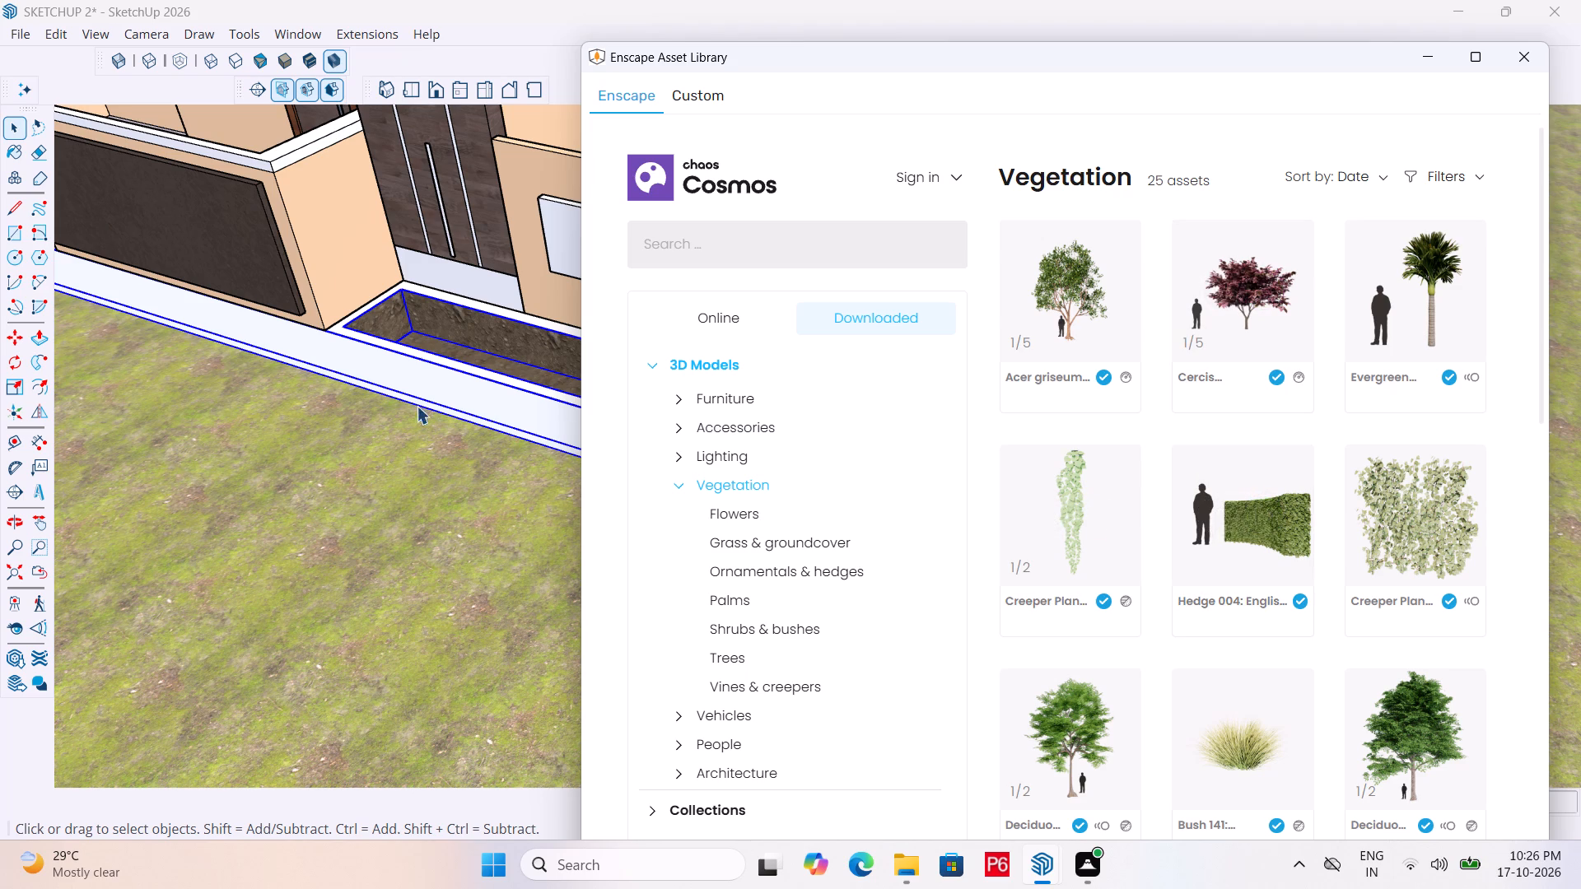
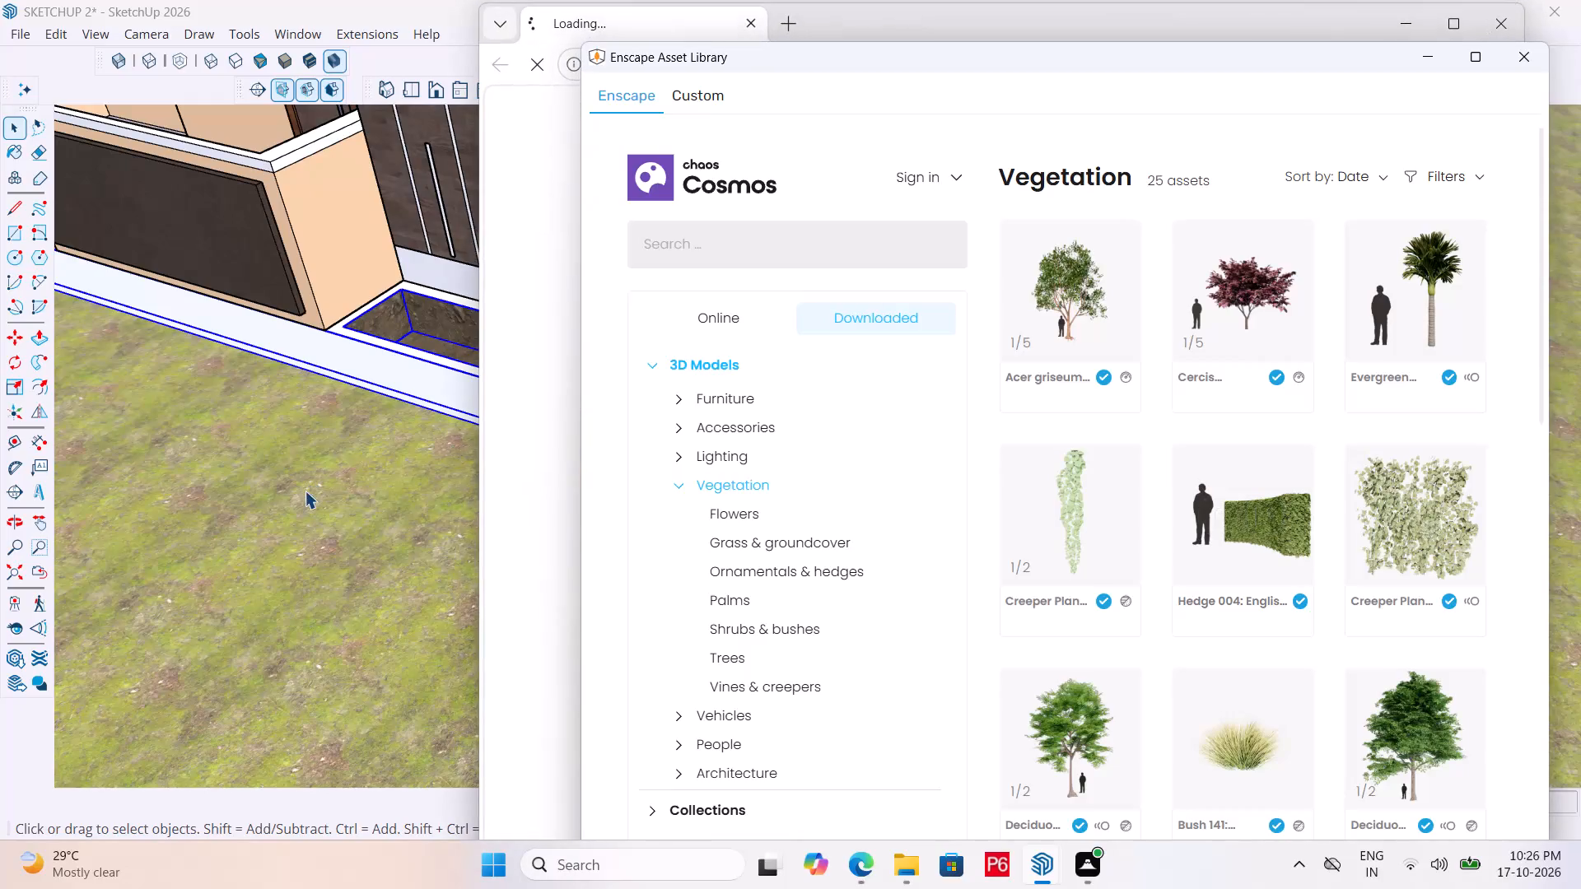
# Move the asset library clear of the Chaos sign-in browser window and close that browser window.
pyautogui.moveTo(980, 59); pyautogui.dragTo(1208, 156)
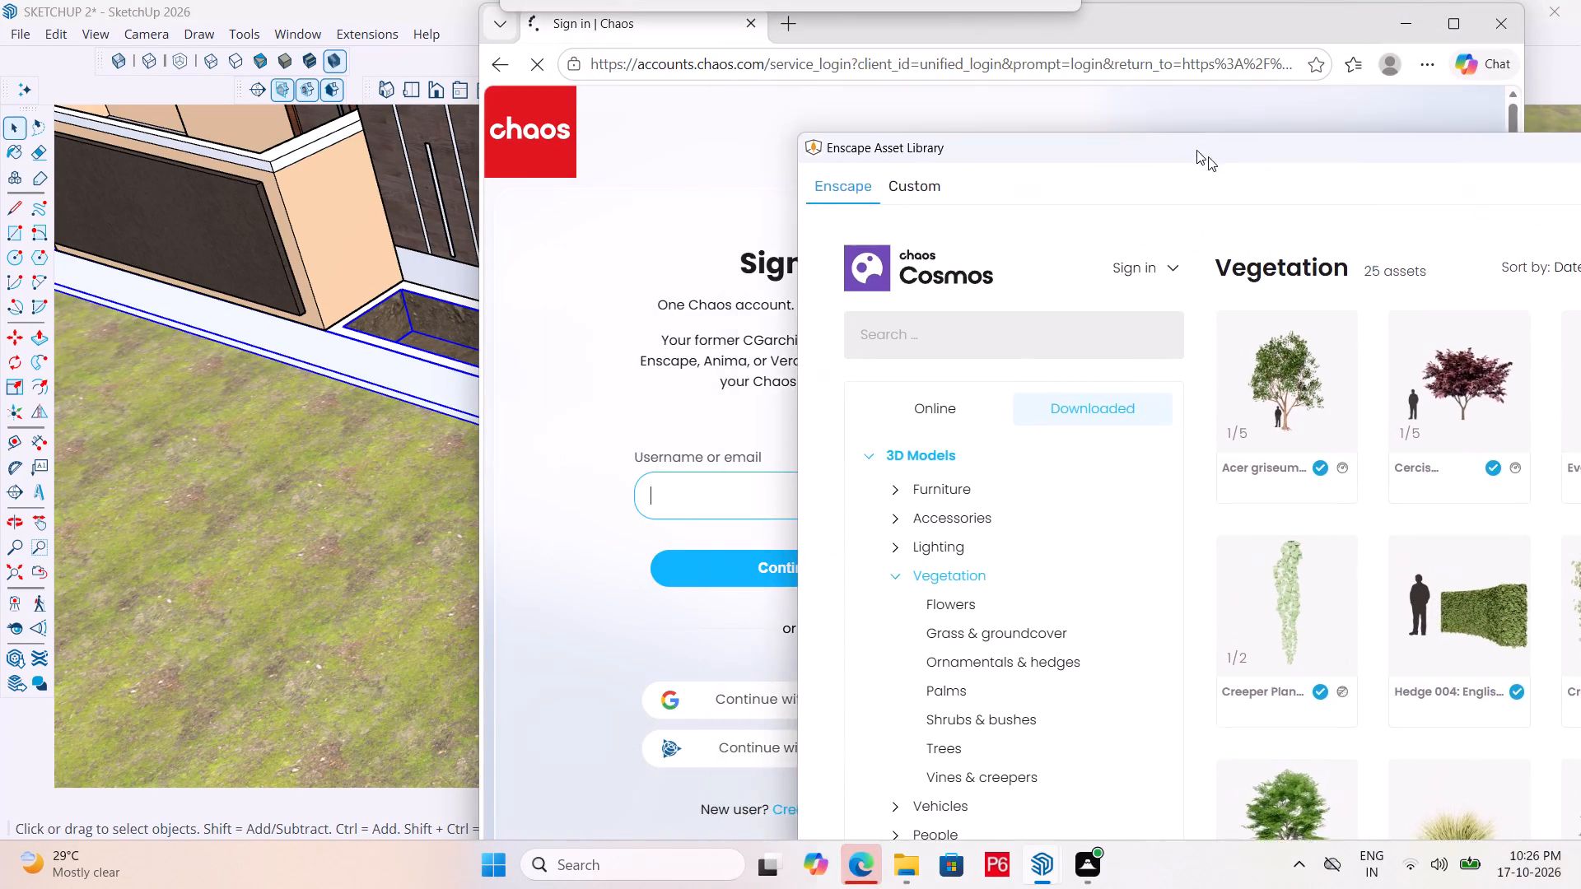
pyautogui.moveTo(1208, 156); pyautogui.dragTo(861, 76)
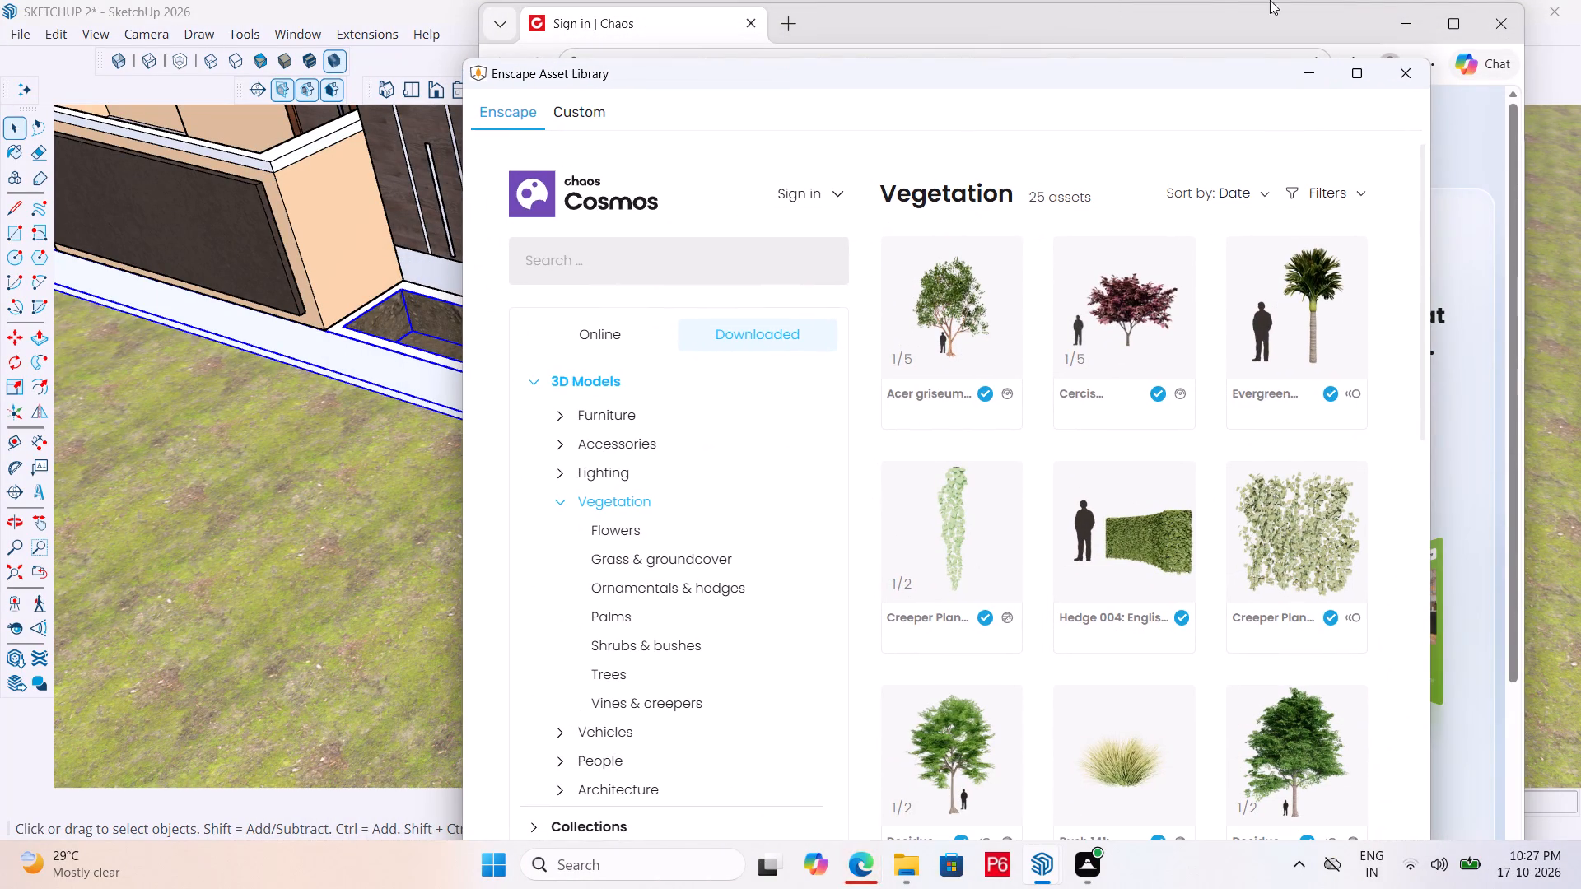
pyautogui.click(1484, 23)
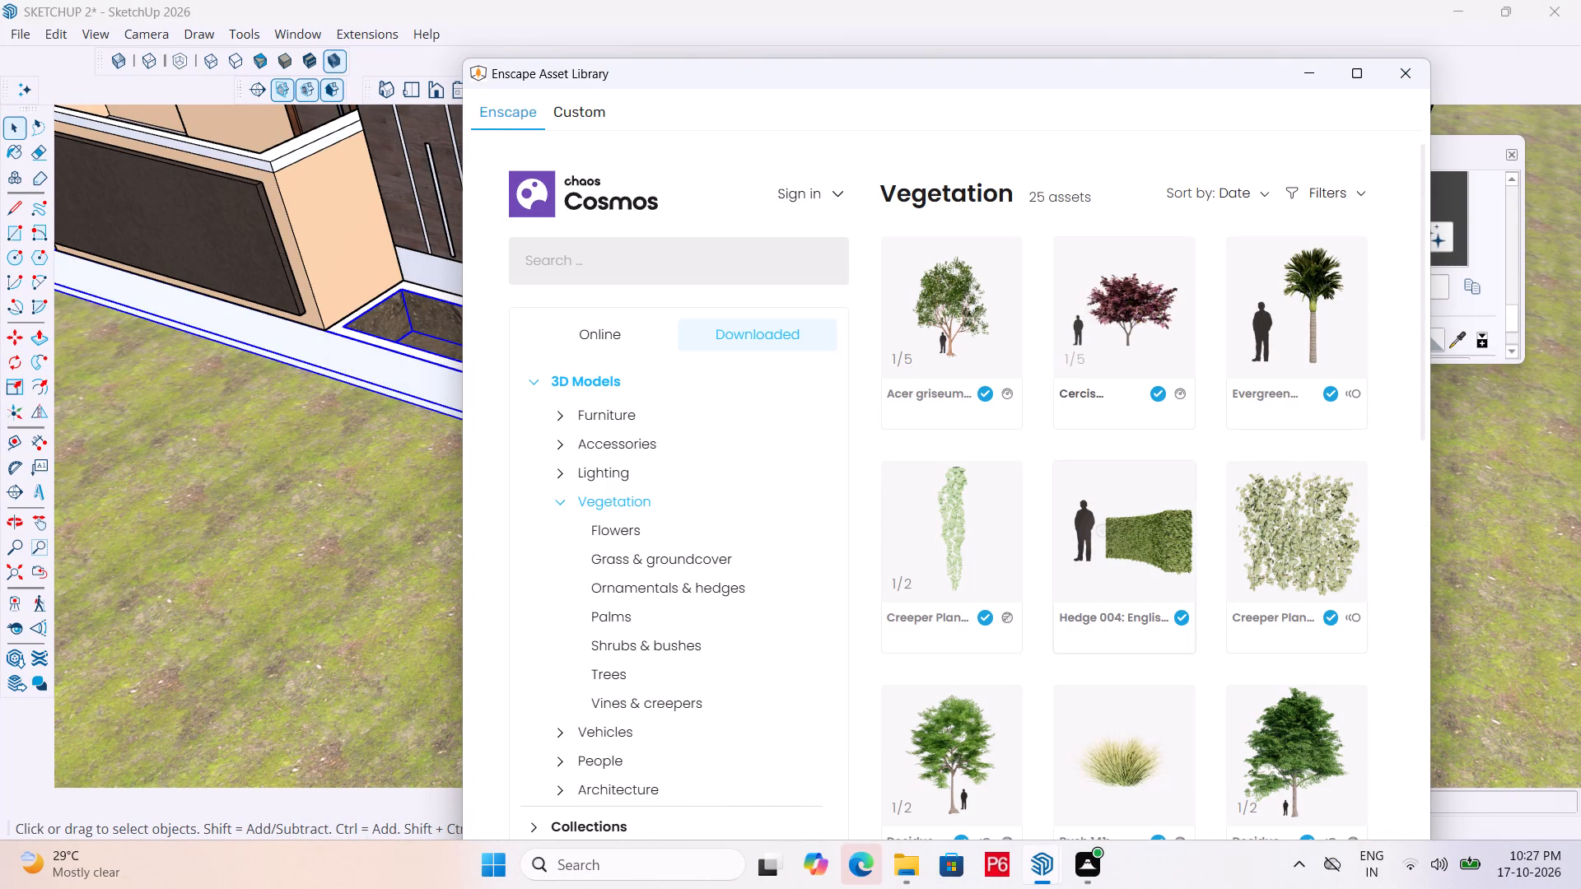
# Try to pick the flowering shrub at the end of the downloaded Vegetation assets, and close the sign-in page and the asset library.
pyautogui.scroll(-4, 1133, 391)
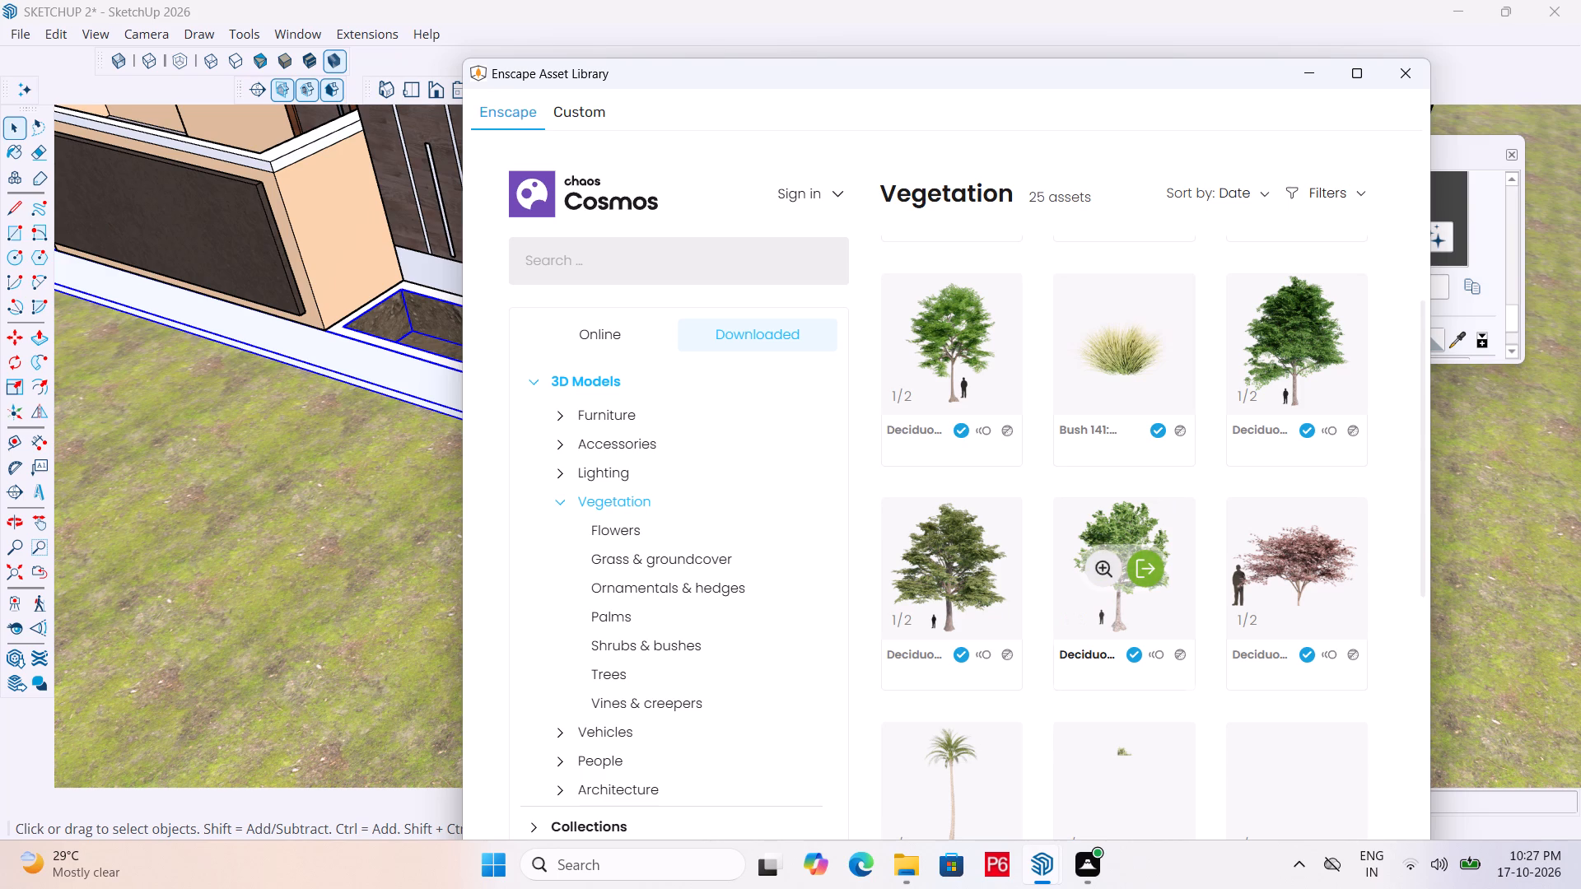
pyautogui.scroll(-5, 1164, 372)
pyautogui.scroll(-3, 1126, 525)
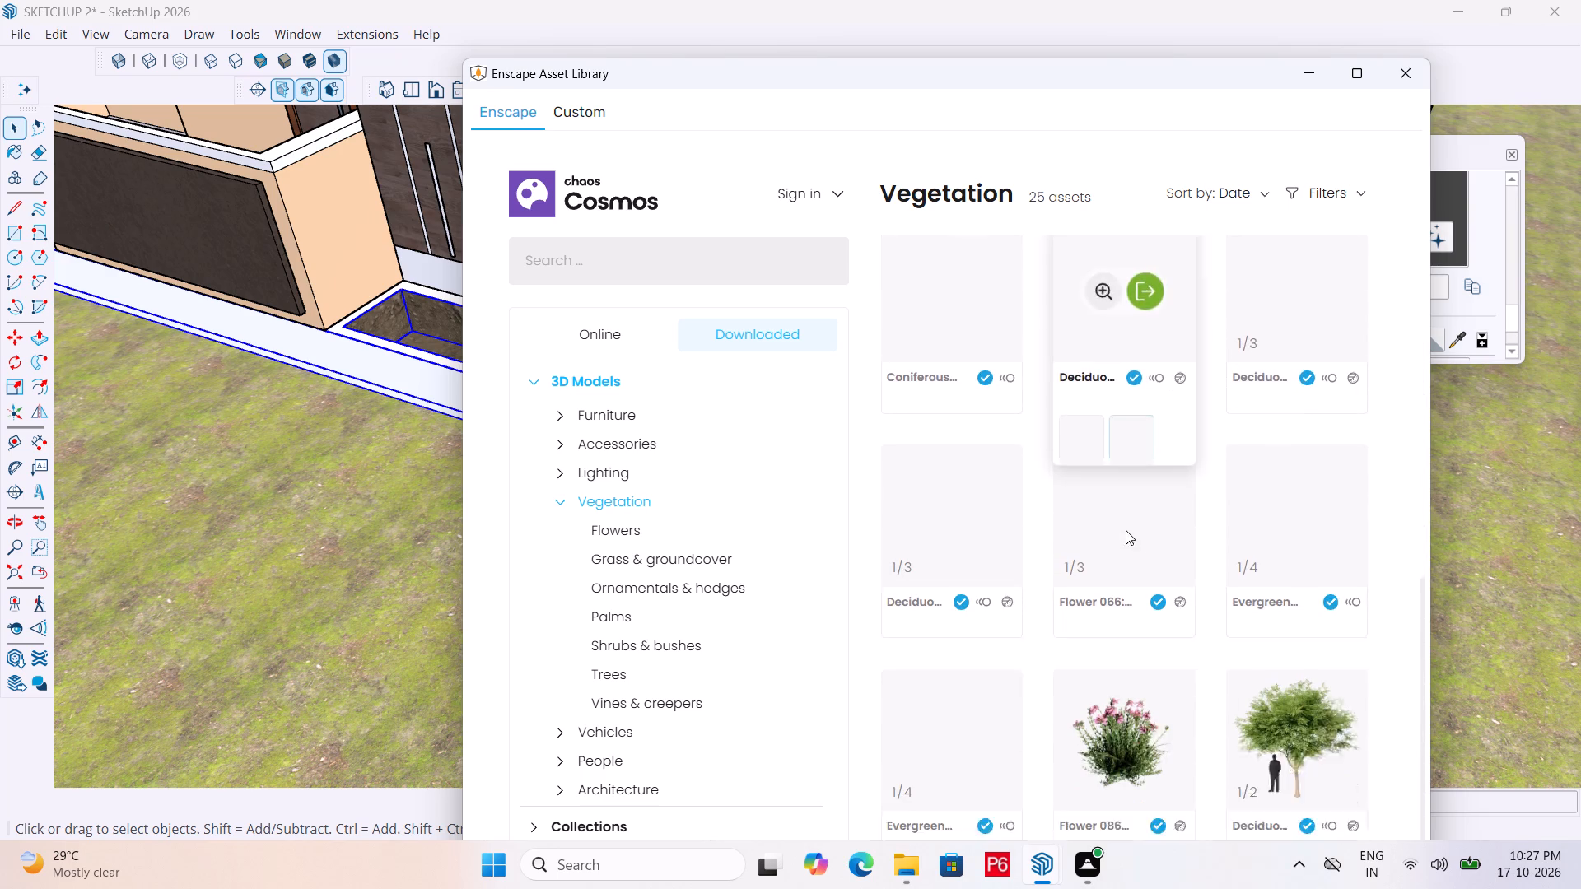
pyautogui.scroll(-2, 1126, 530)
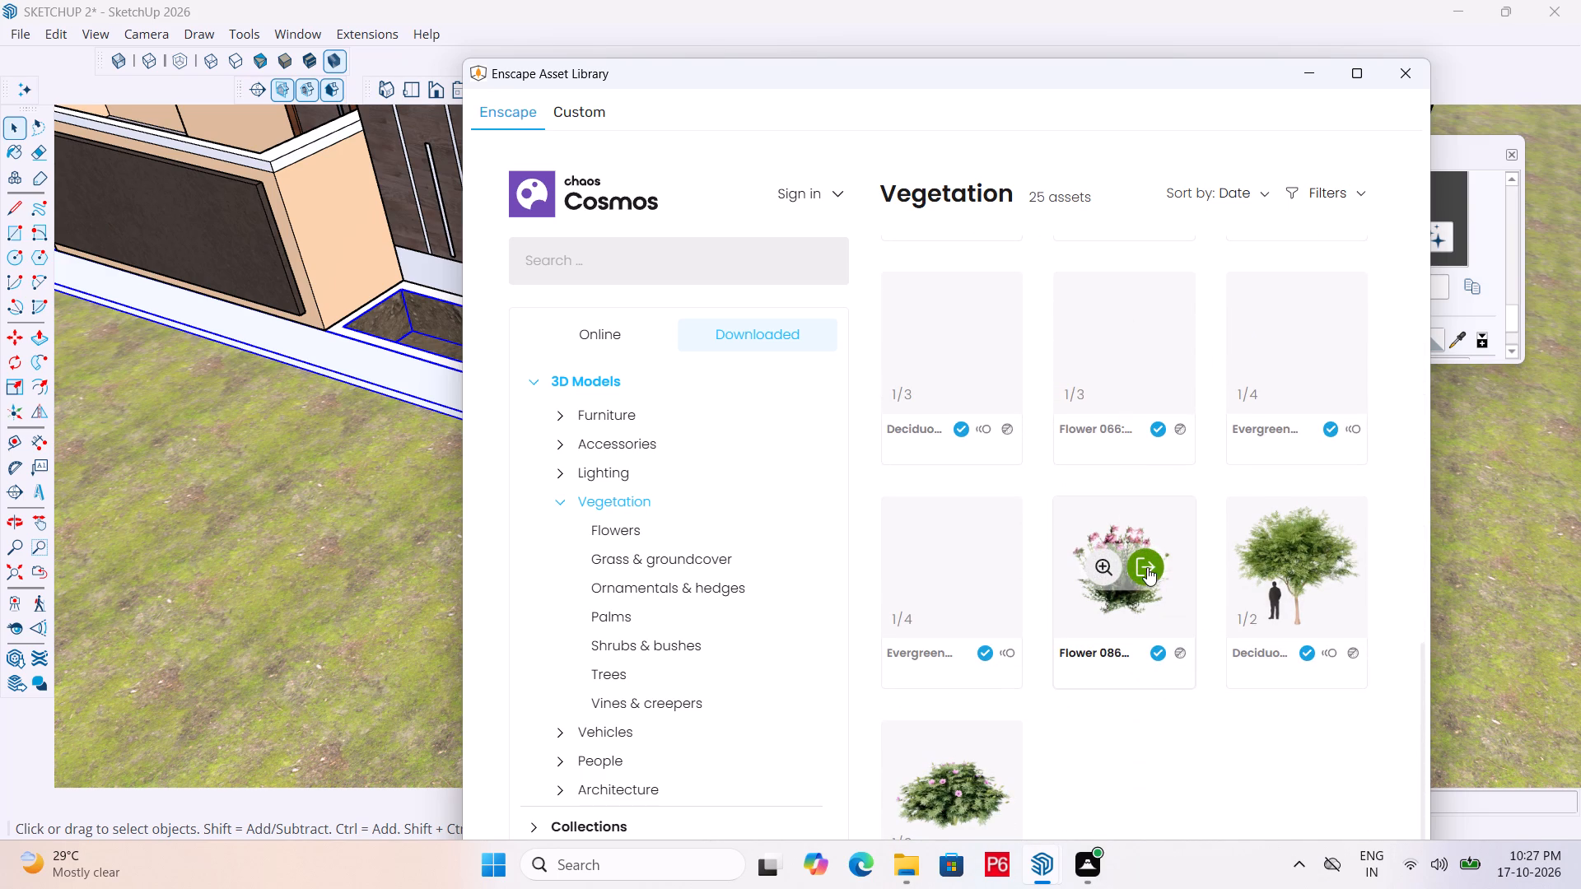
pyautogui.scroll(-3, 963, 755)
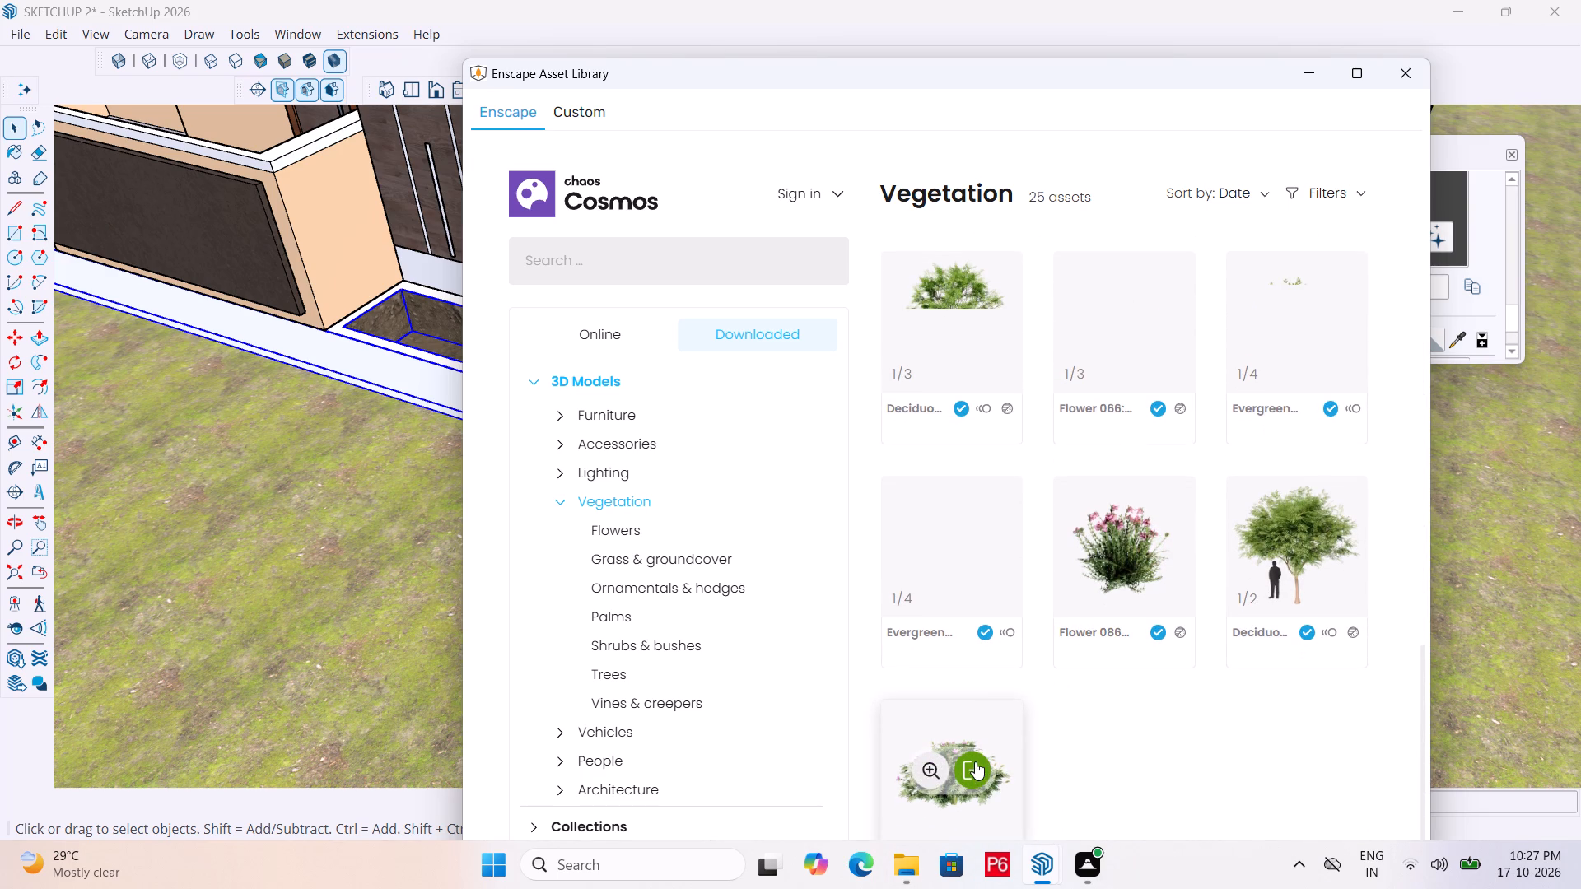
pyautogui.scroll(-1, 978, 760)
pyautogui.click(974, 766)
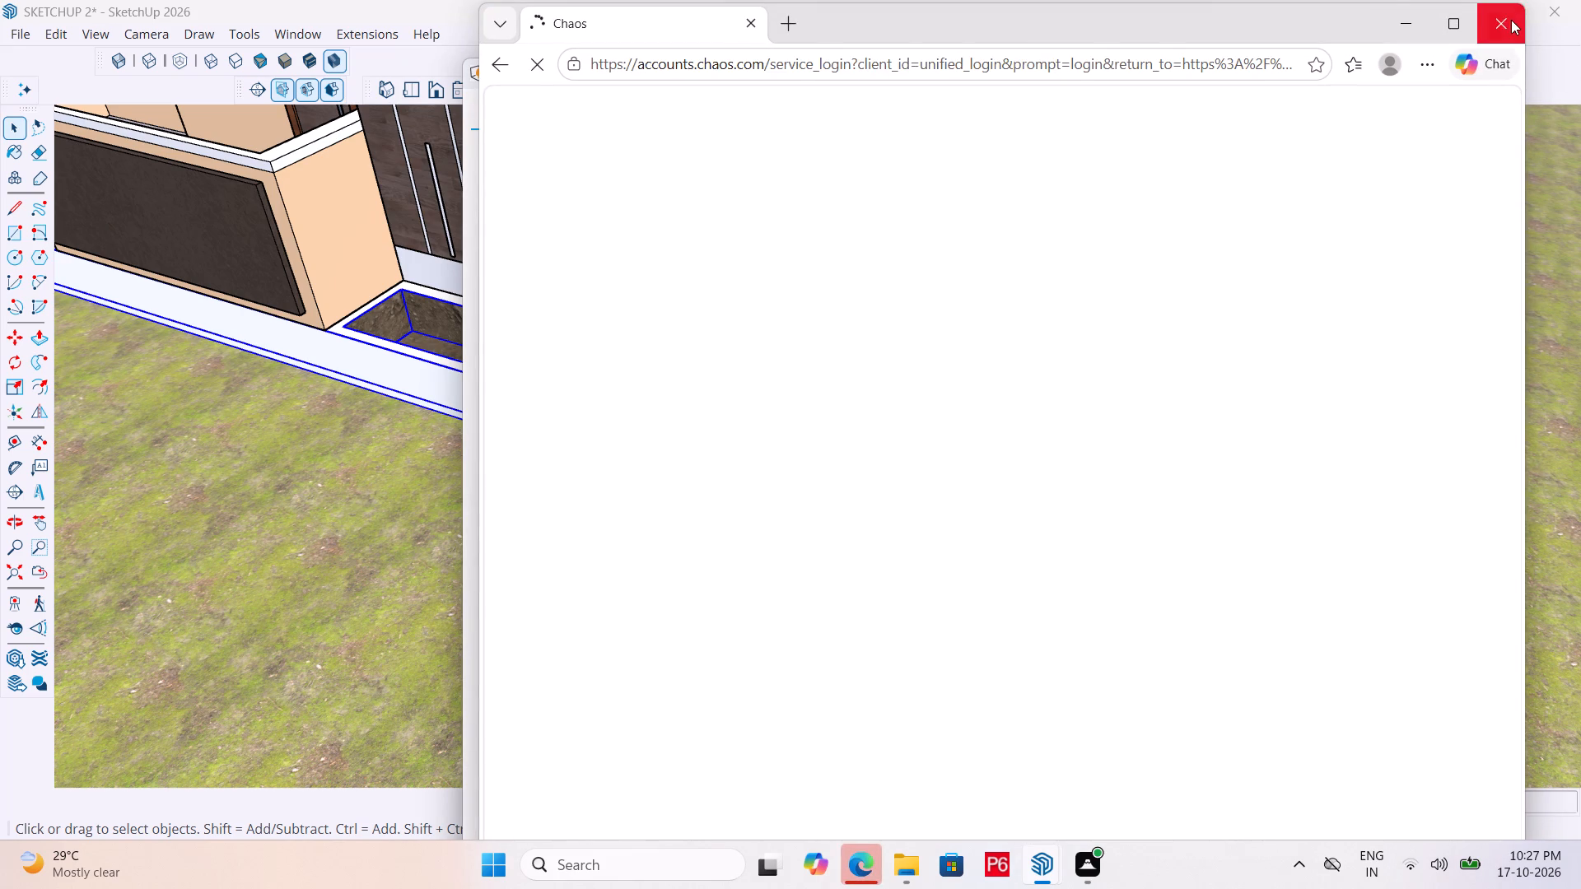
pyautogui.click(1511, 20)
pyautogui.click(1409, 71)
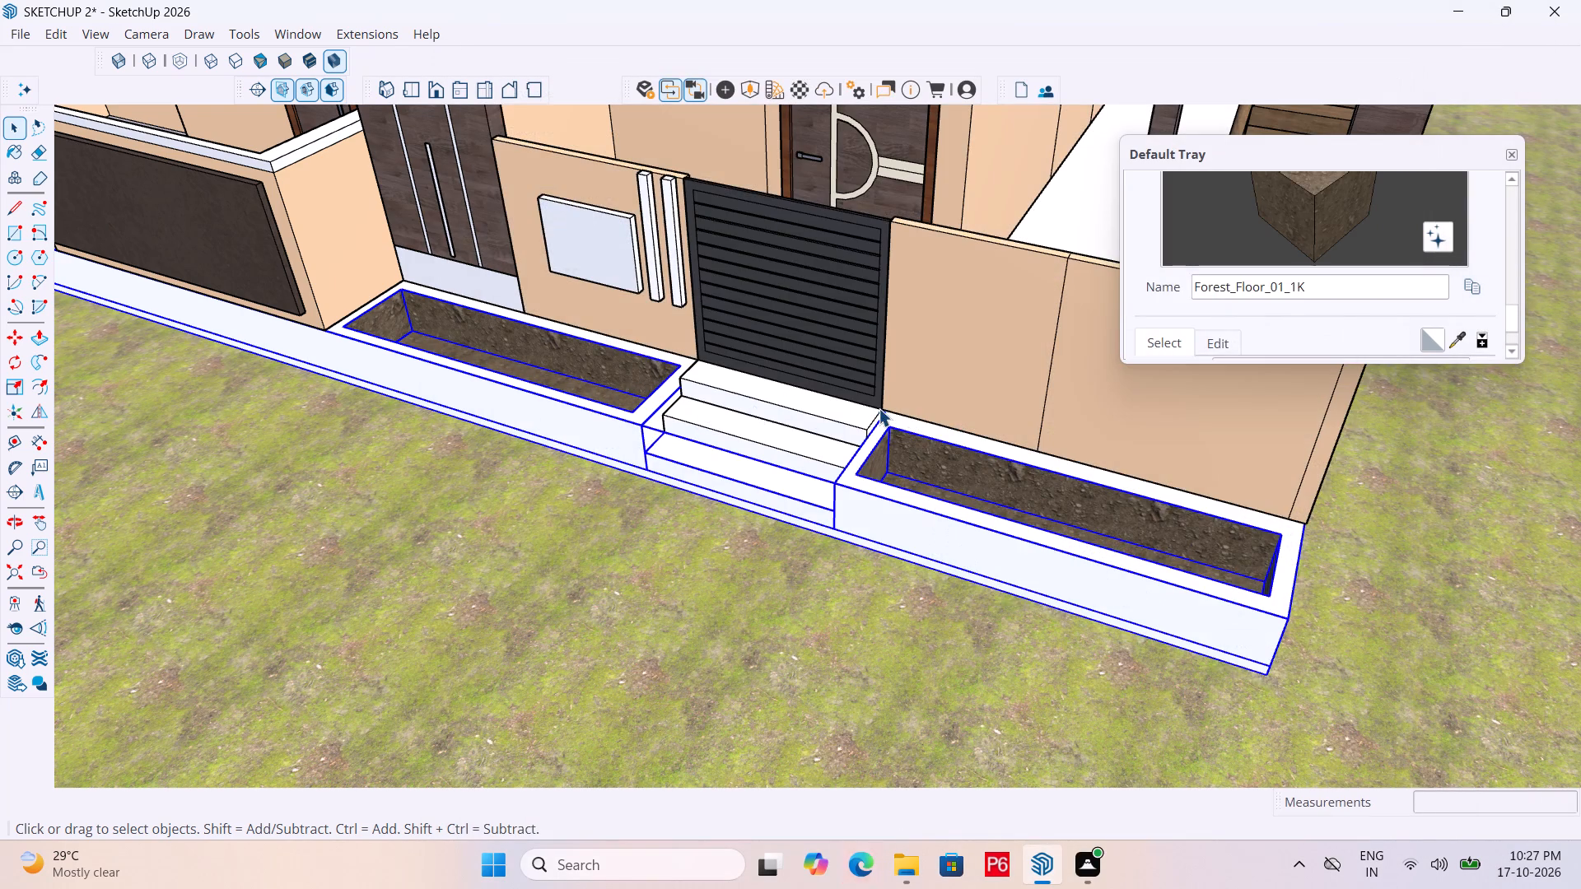
# Clear the selection of the base group with the entrance planters.
pyautogui.moveTo(603, 335); pyautogui.dragTo(624, 366, button='middle')
pyautogui.scroll(-5, 940, 403)
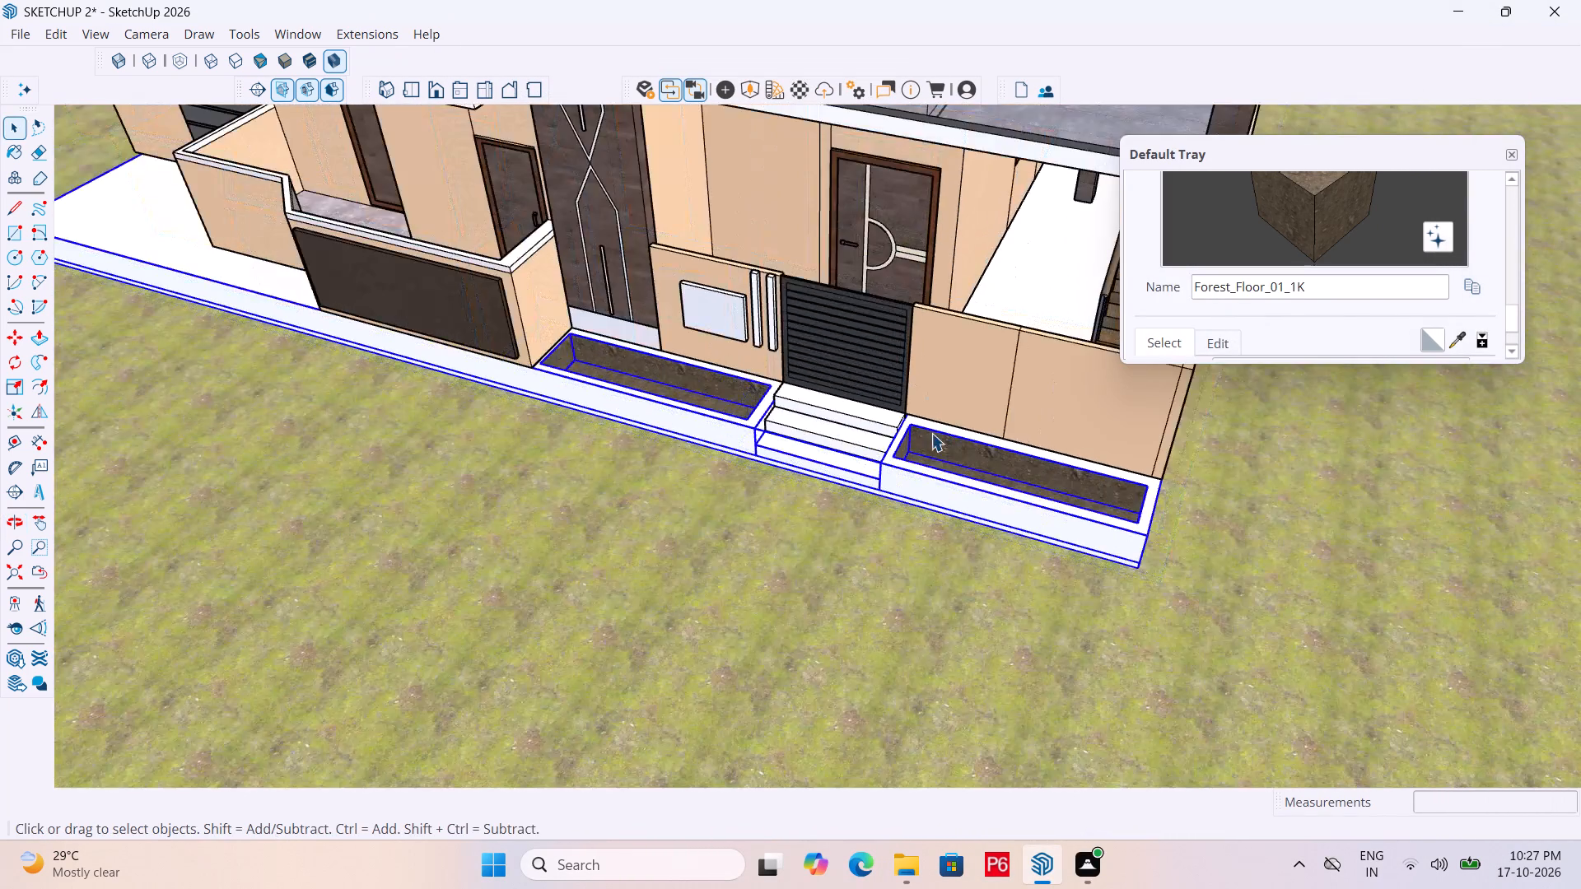
pyautogui.scroll(-17, 769, 373)
pyautogui.press('space')
pyautogui.doubleClick(437, 584)
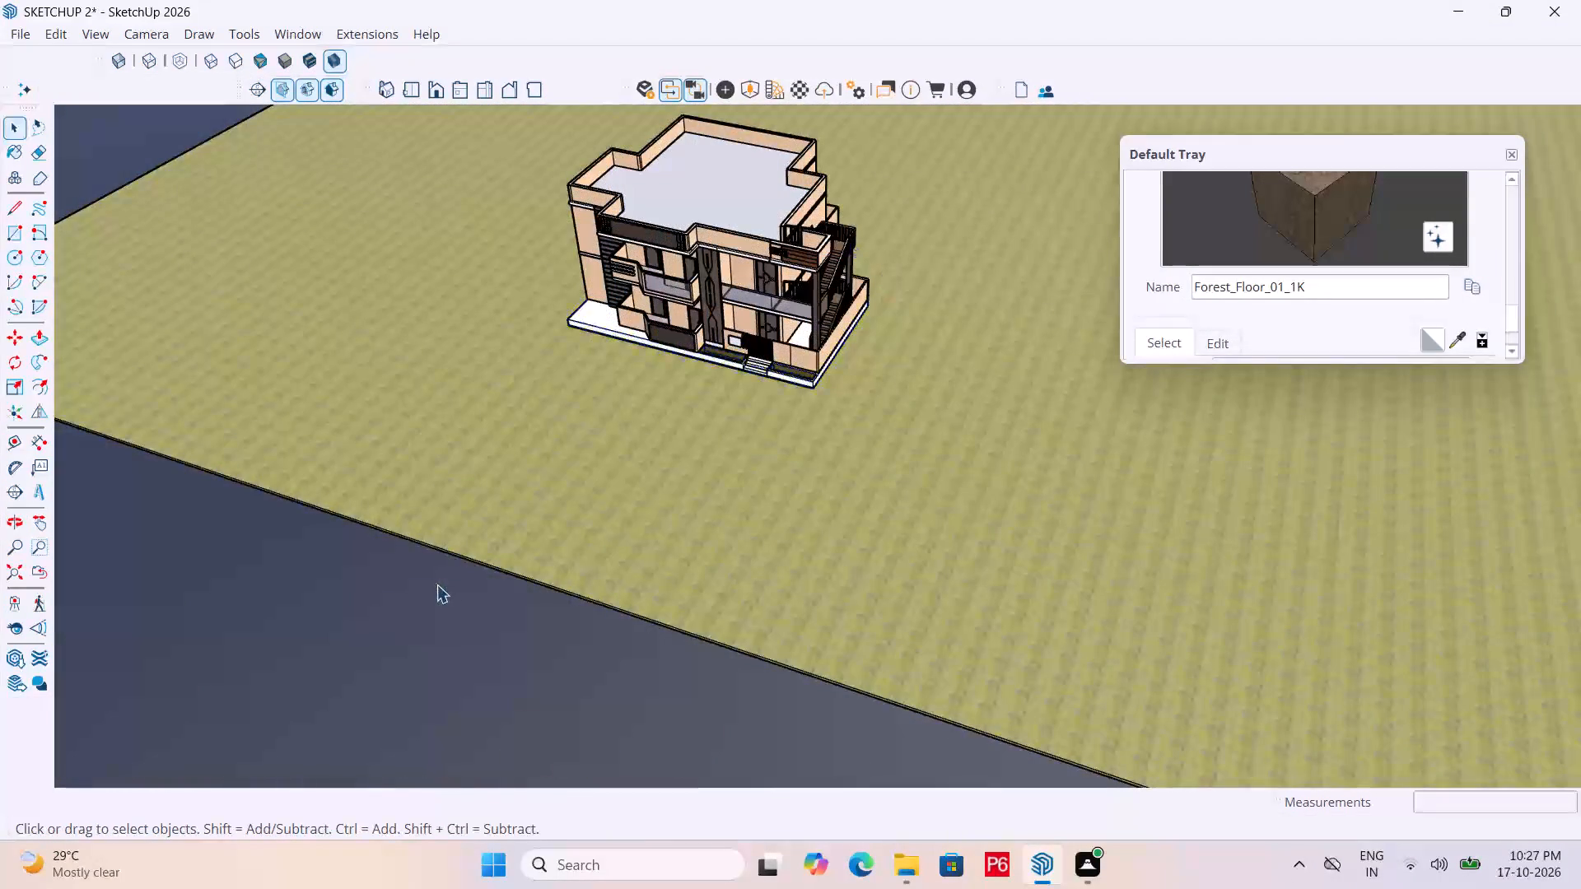
# Examine the entrance planters and the house's front facade from several angles and distances.
pyautogui.moveTo(762, 285); pyautogui.dragTo(771, 132, button='middle')
pyautogui.scroll(12, 774, 221)
pyautogui.moveTo(706, 481); pyautogui.dragTo(711, 450, button='middle')
pyautogui.scroll(10, 707, 450)
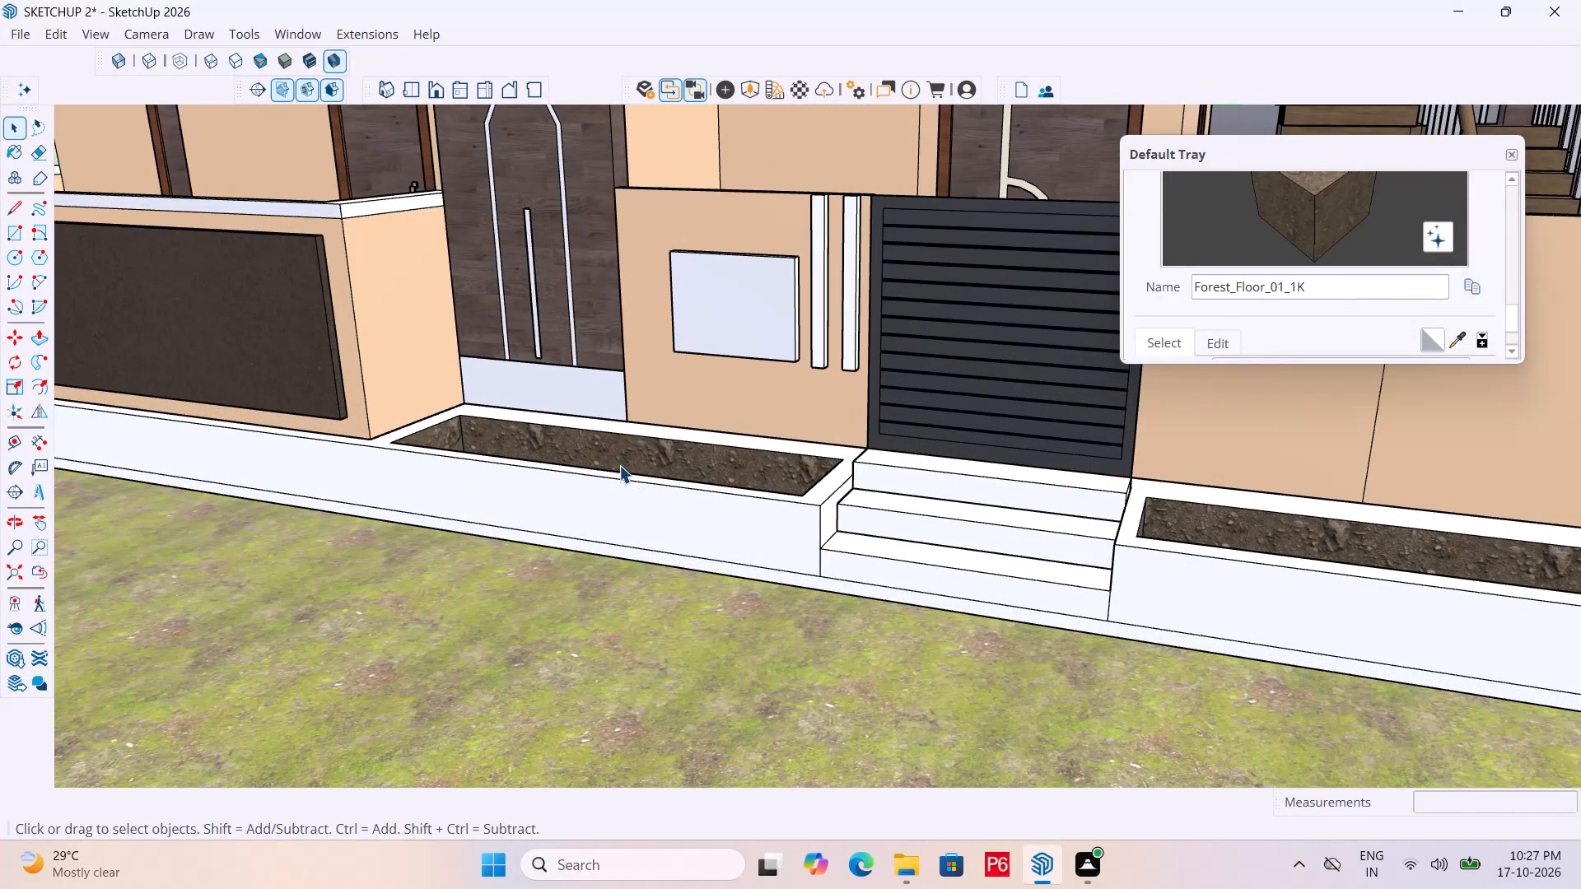
pyautogui.moveTo(615, 466); pyautogui.dragTo(551, 626, button='middle')
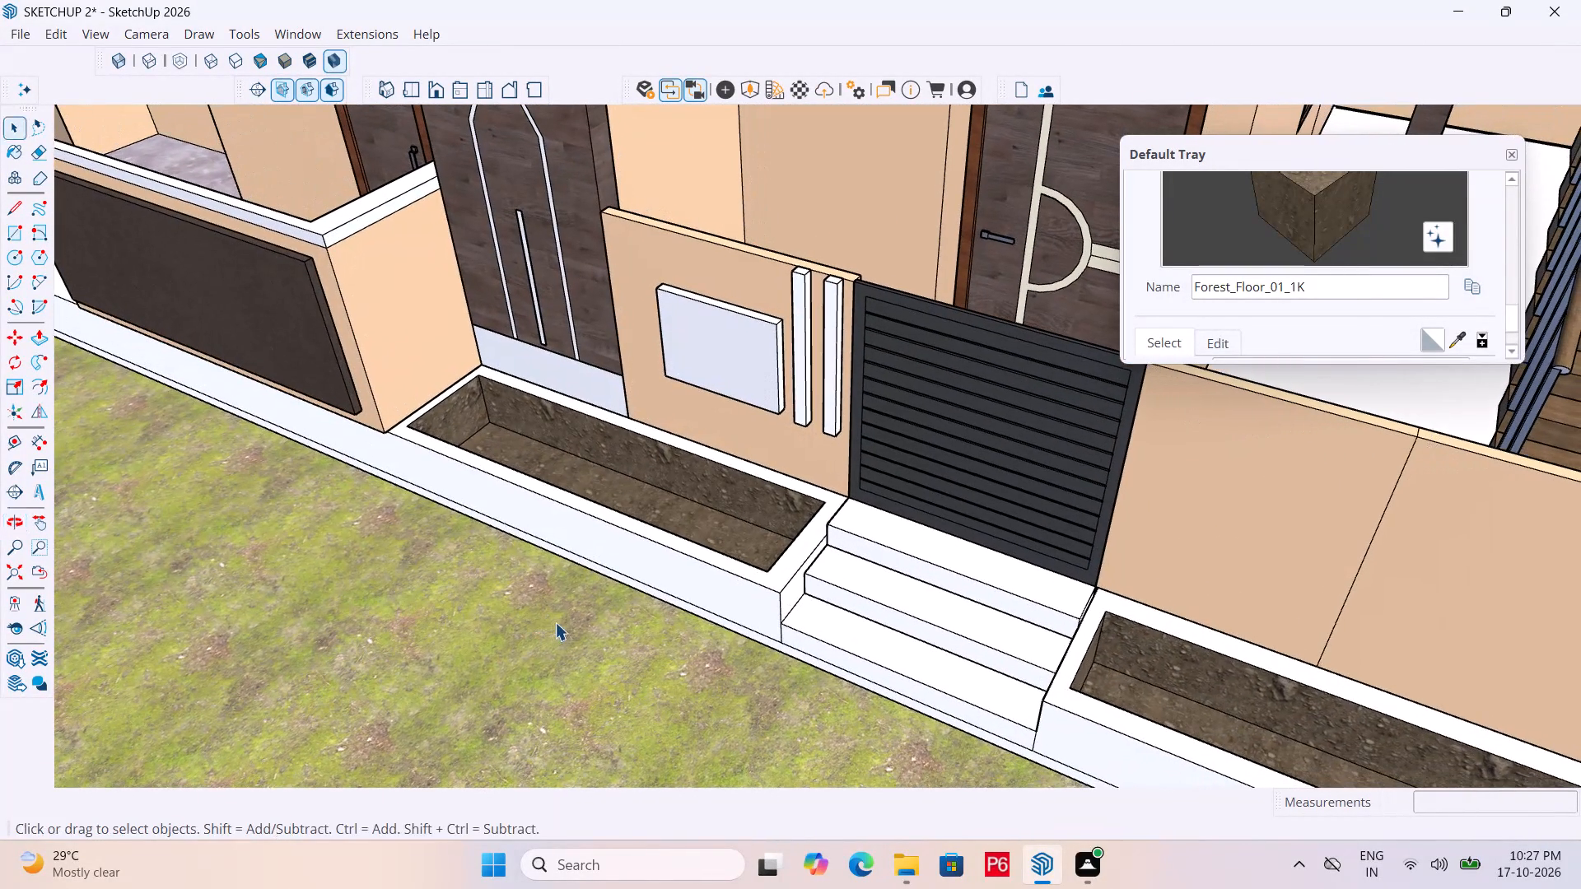
pyautogui.scroll(-7, 473, 468)
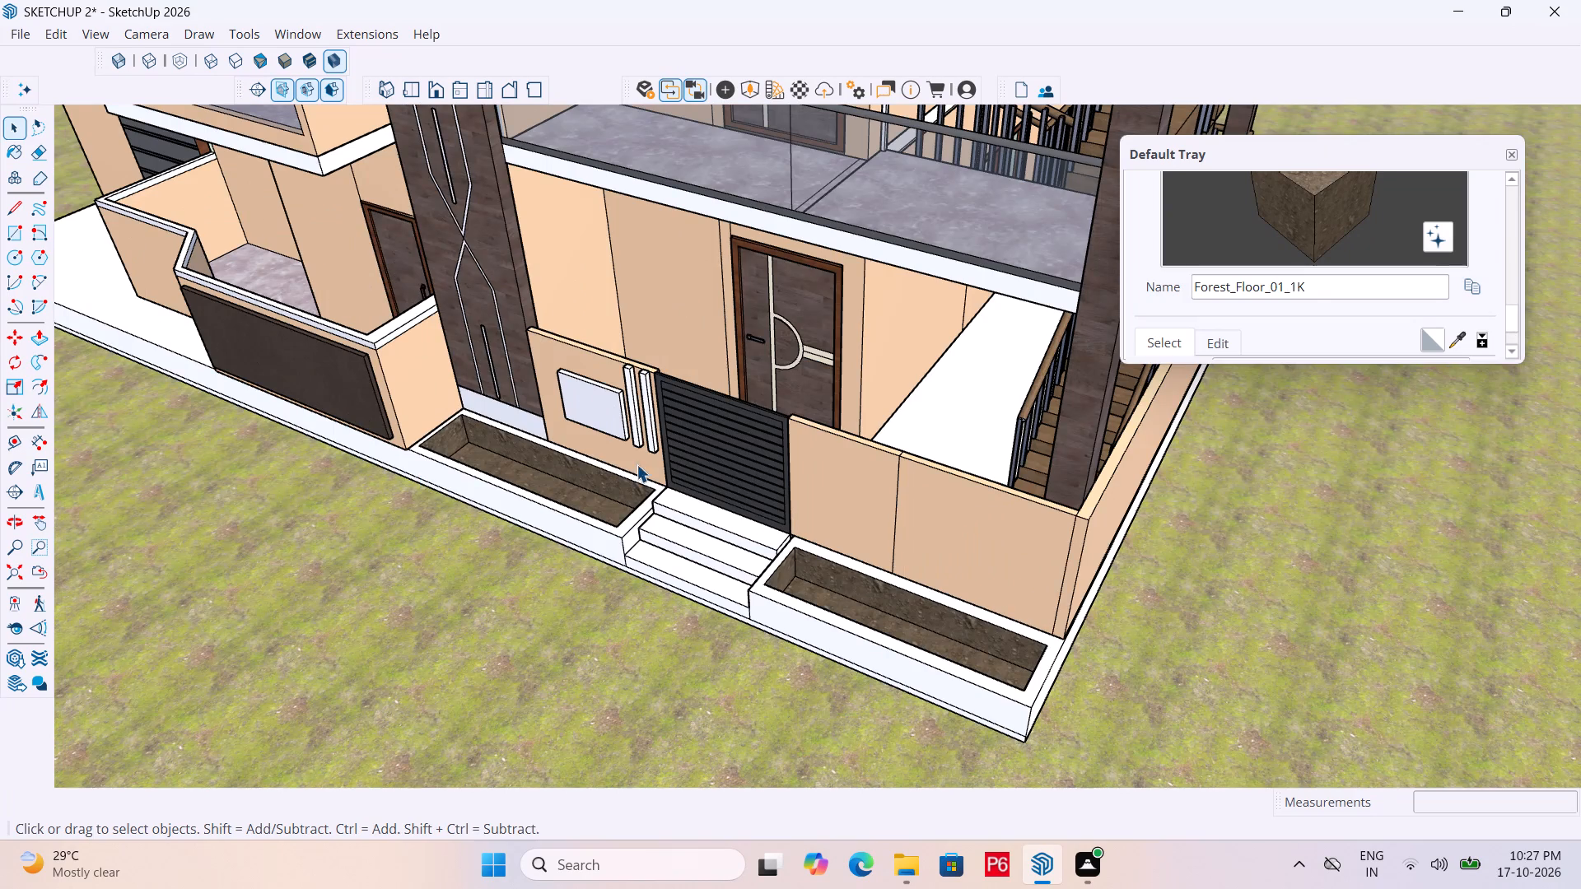
pyautogui.moveTo(652, 472); pyautogui.dragTo(762, 249, button='middle')
pyautogui.scroll(-5, 818, 305)
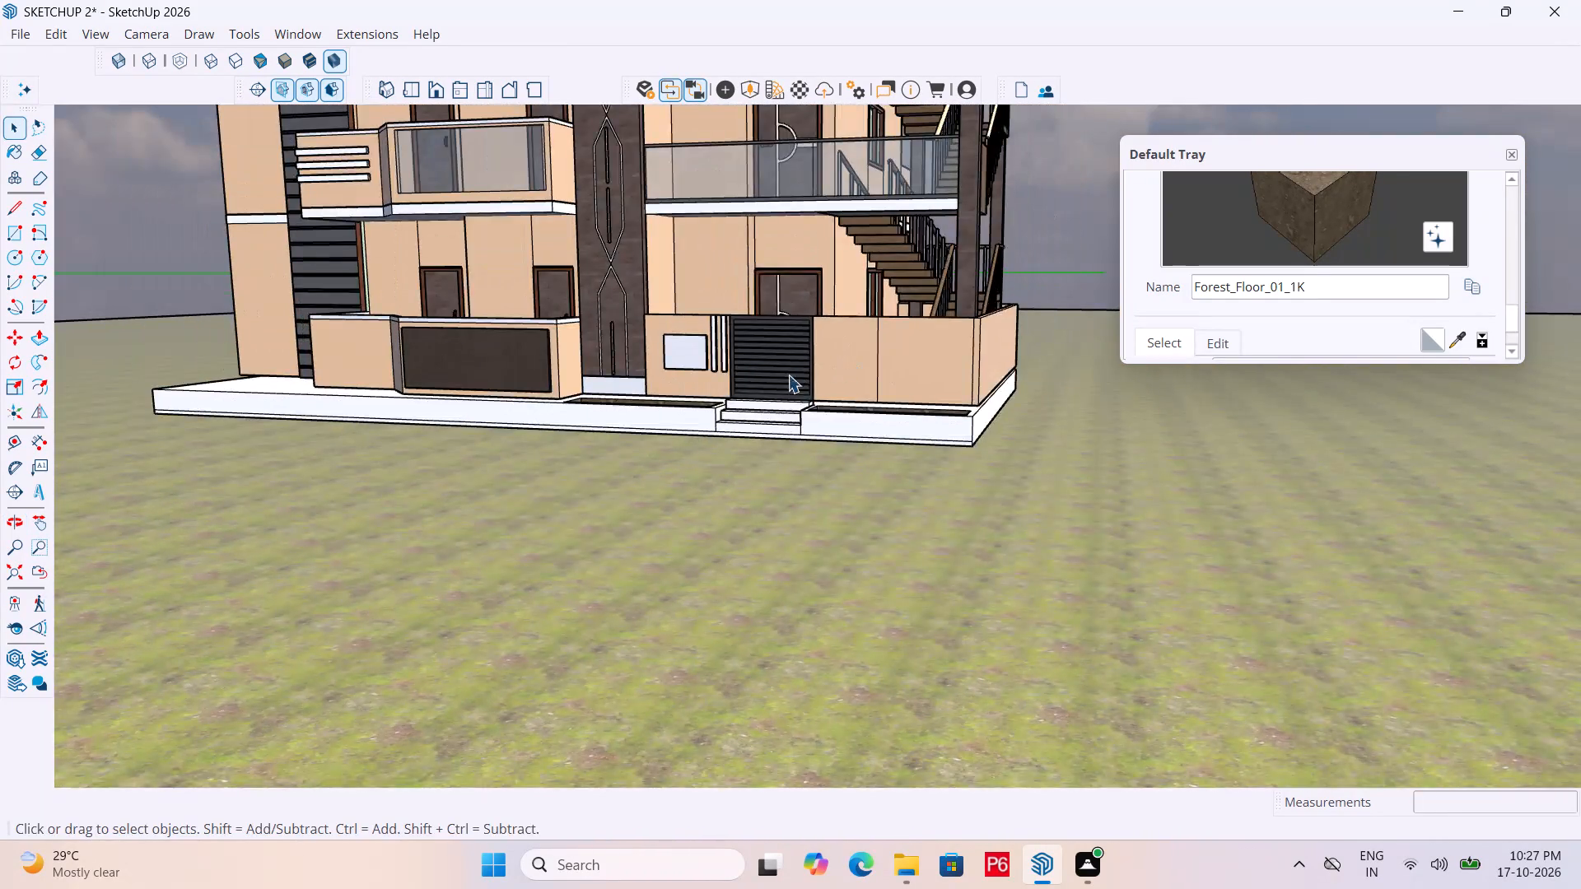
pyautogui.moveTo(776, 384); pyautogui.dragTo(621, 571, button='middle')
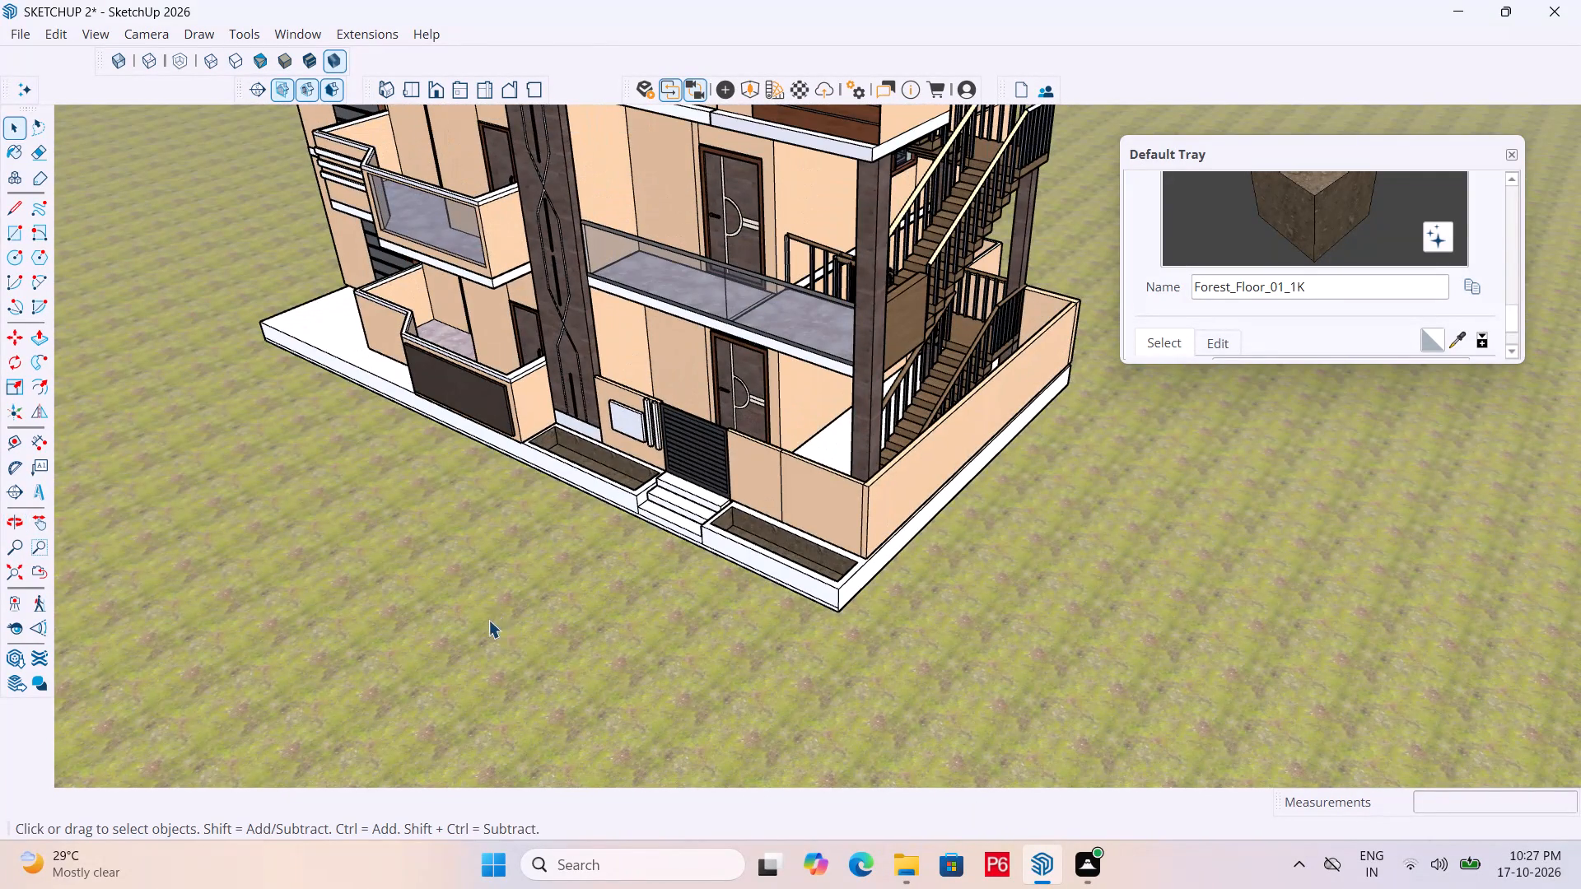
pyautogui.scroll(-4, 927, 557)
pyautogui.moveTo(767, 570); pyautogui.dragTo(761, 567, button='middle')
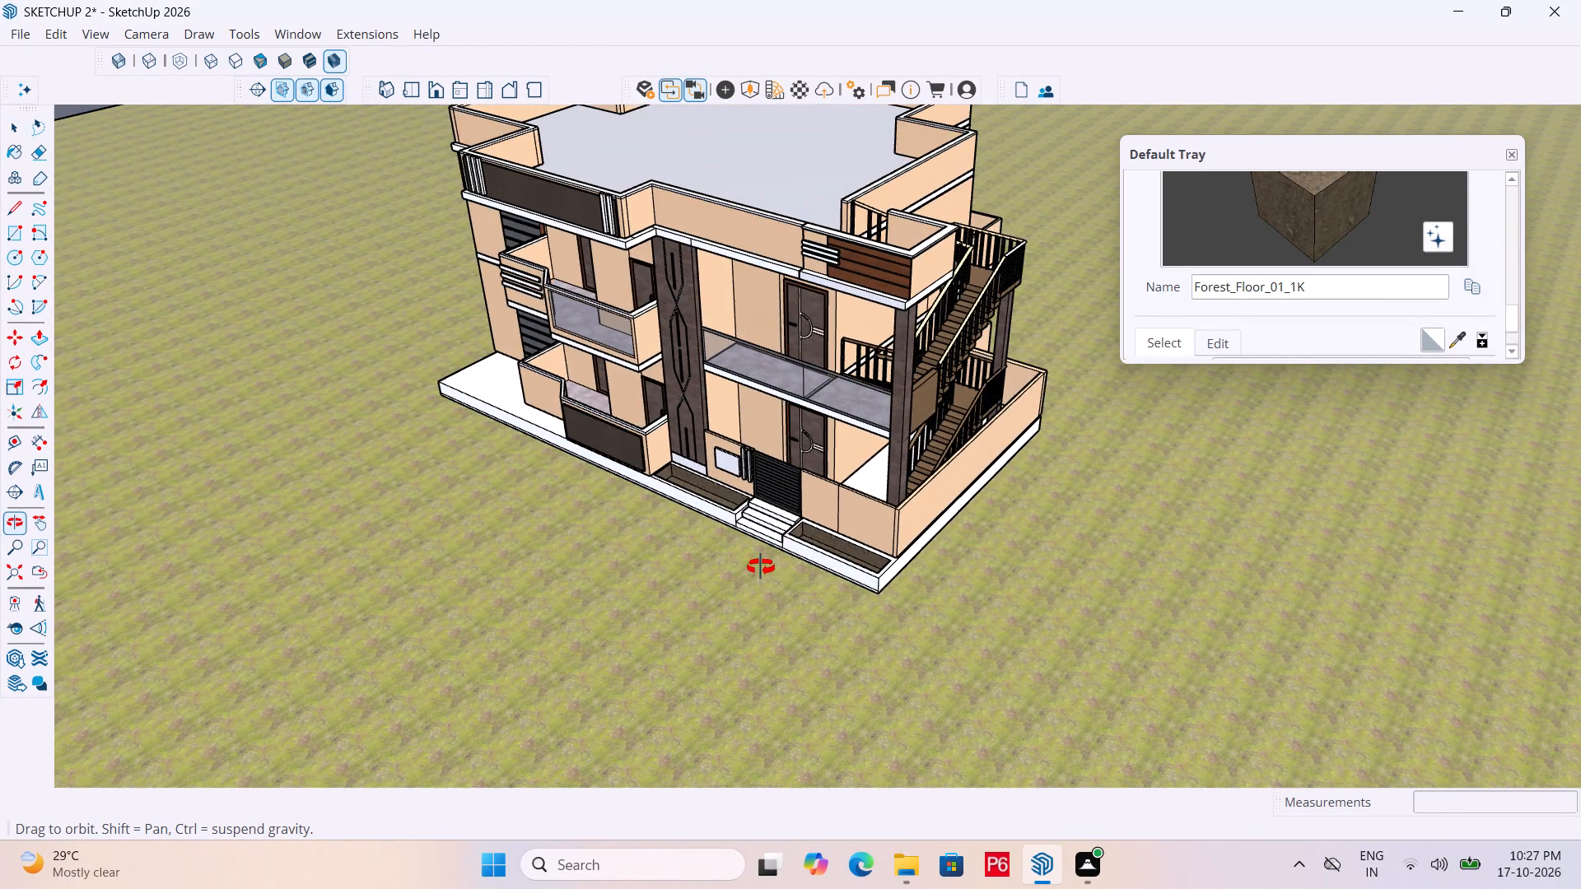
pyautogui.moveTo(761, 567); pyautogui.dragTo(844, 532, button='middle')
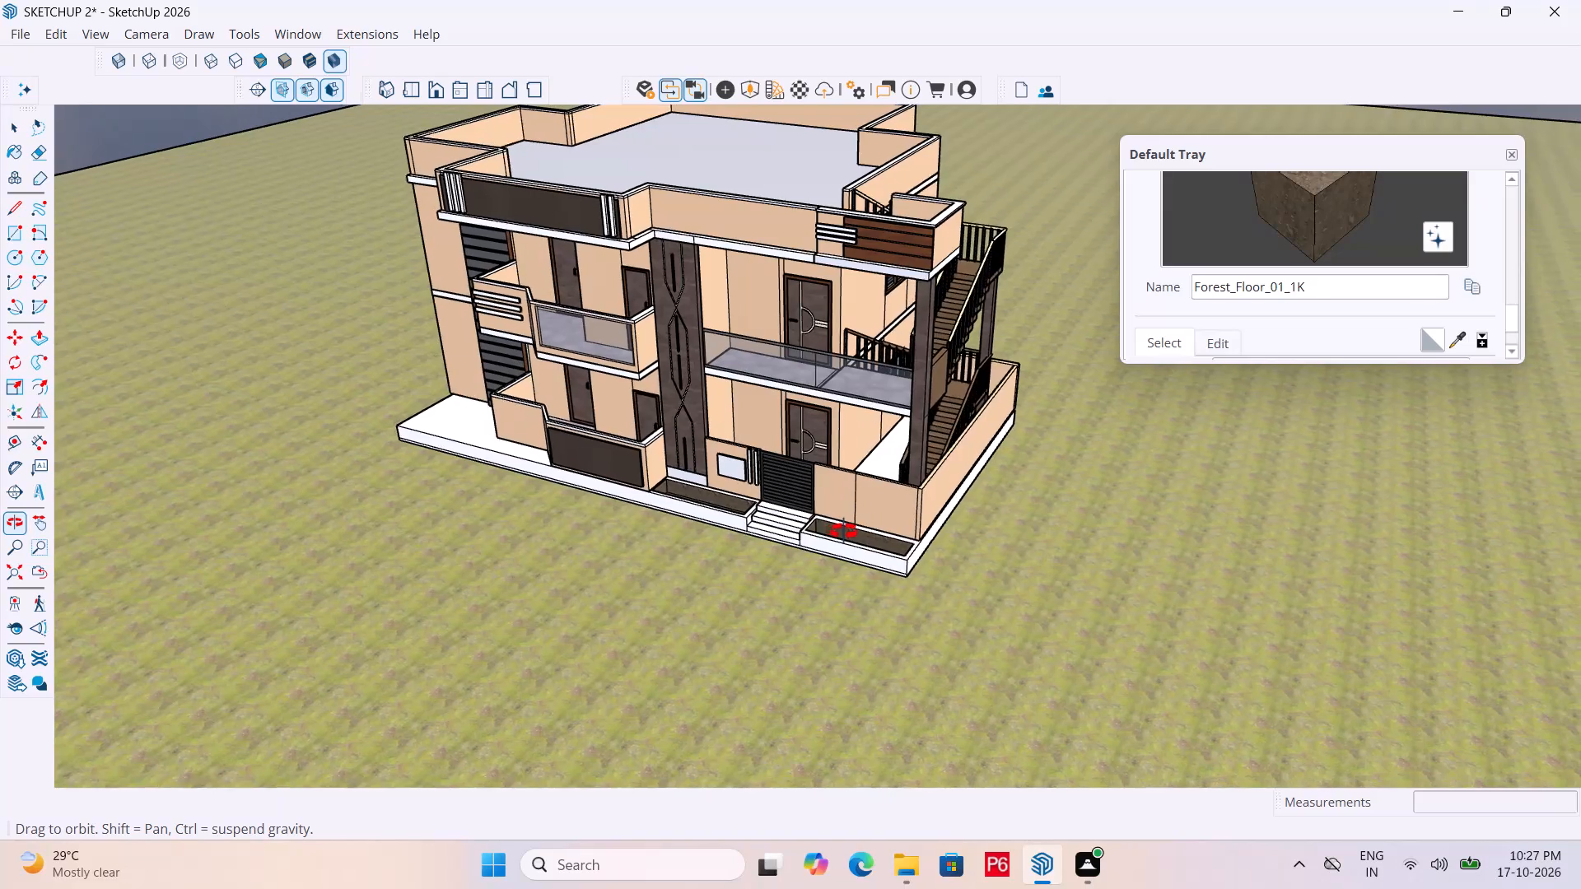
pyautogui.moveTo(844, 532); pyautogui.dragTo(831, 540, button='middle')
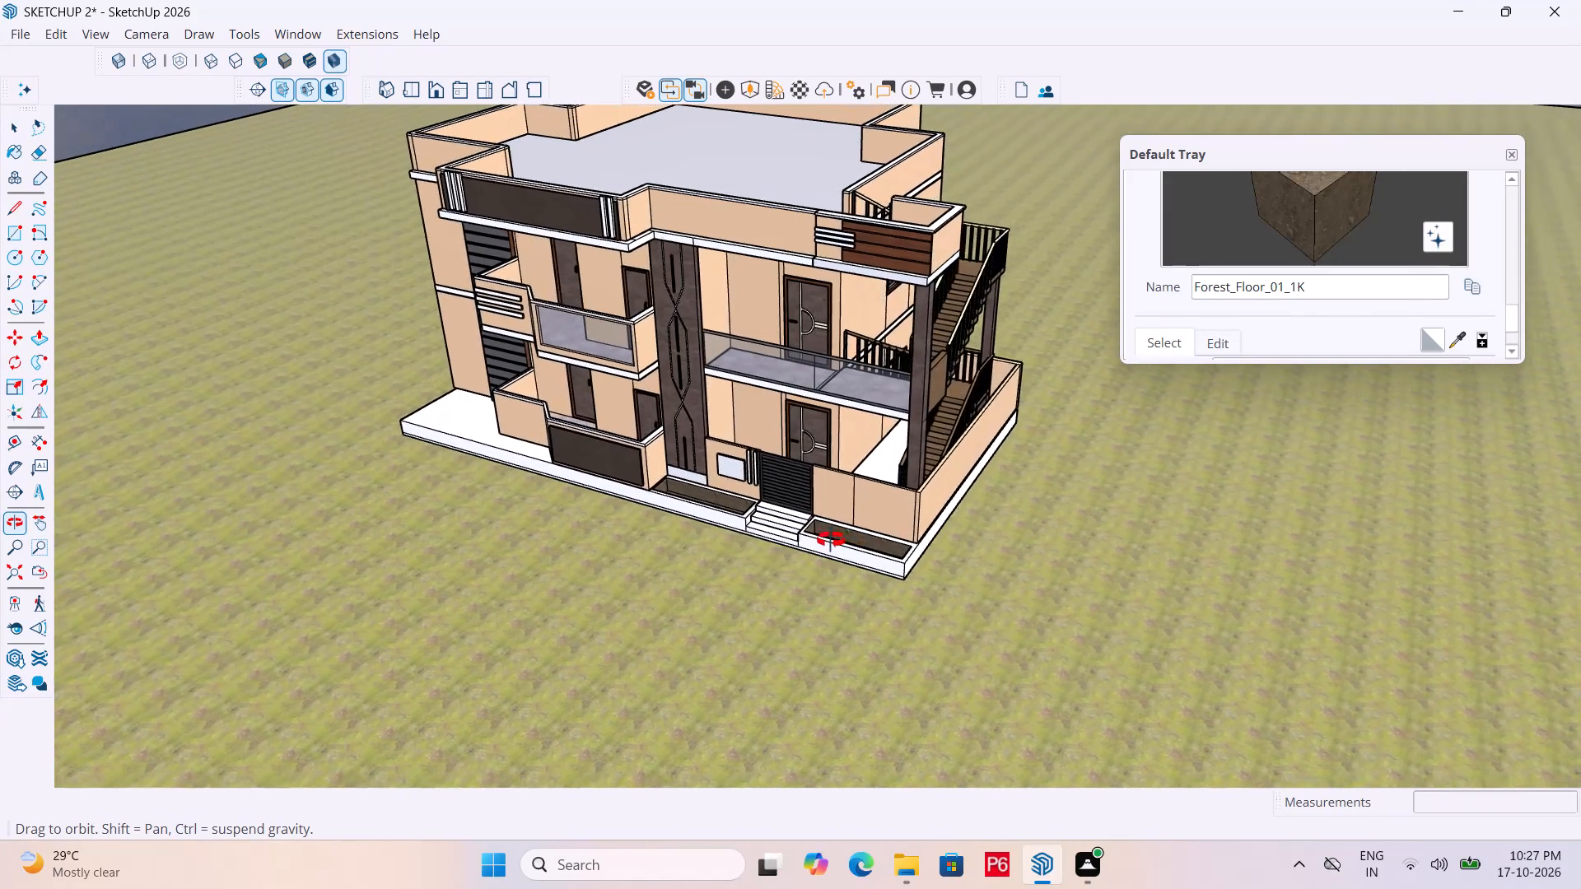
pyautogui.moveTo(831, 540); pyautogui.dragTo(813, 541, button='middle')
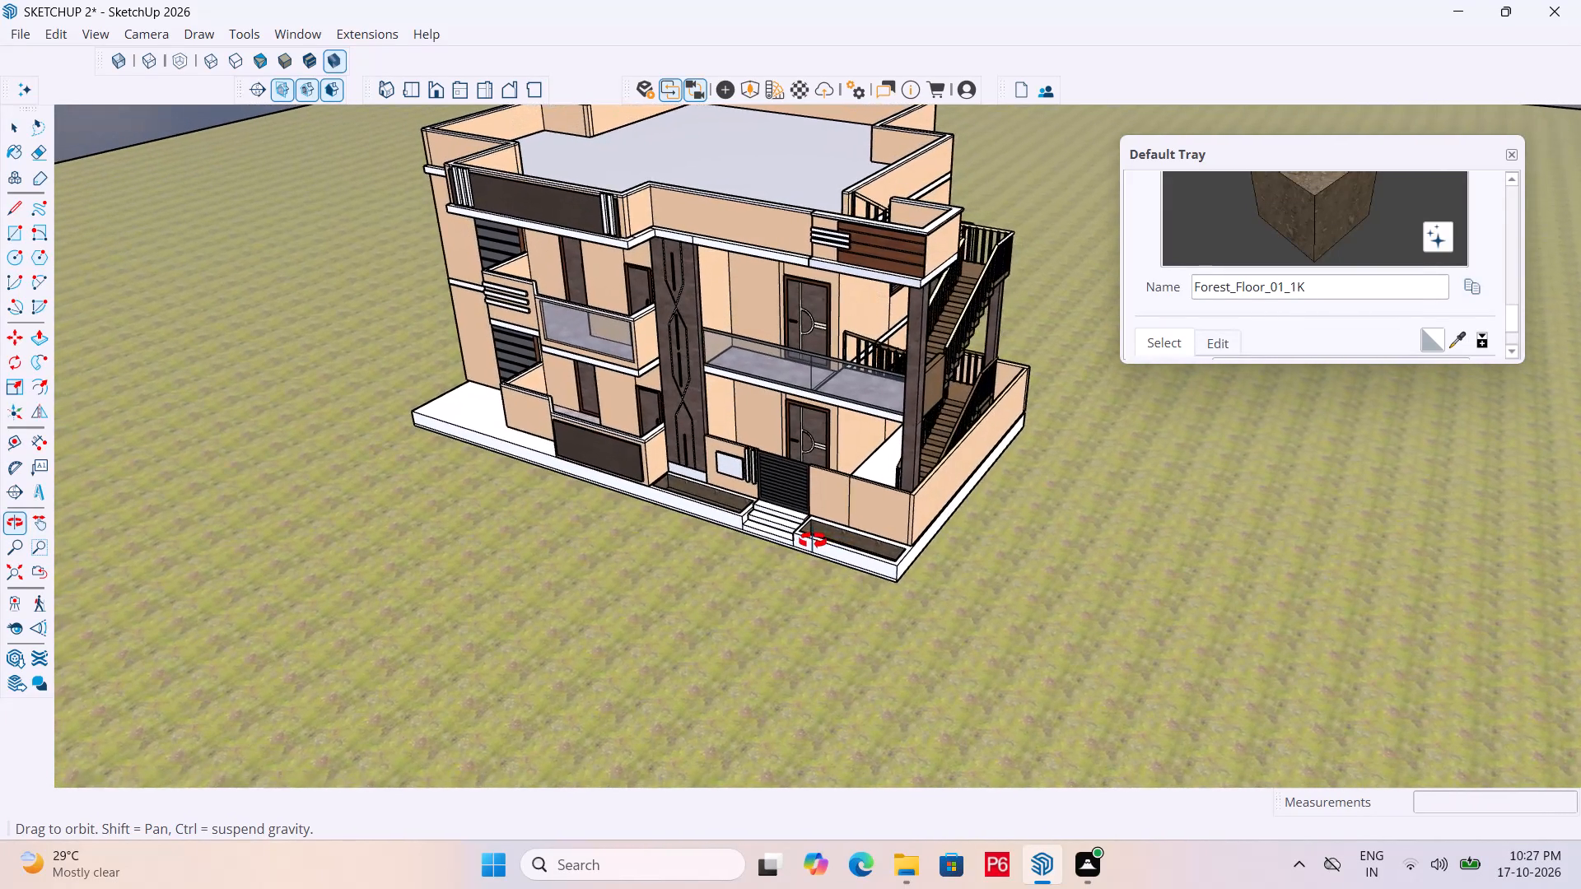
pyautogui.moveTo(813, 541); pyautogui.dragTo(860, 542, button='middle')
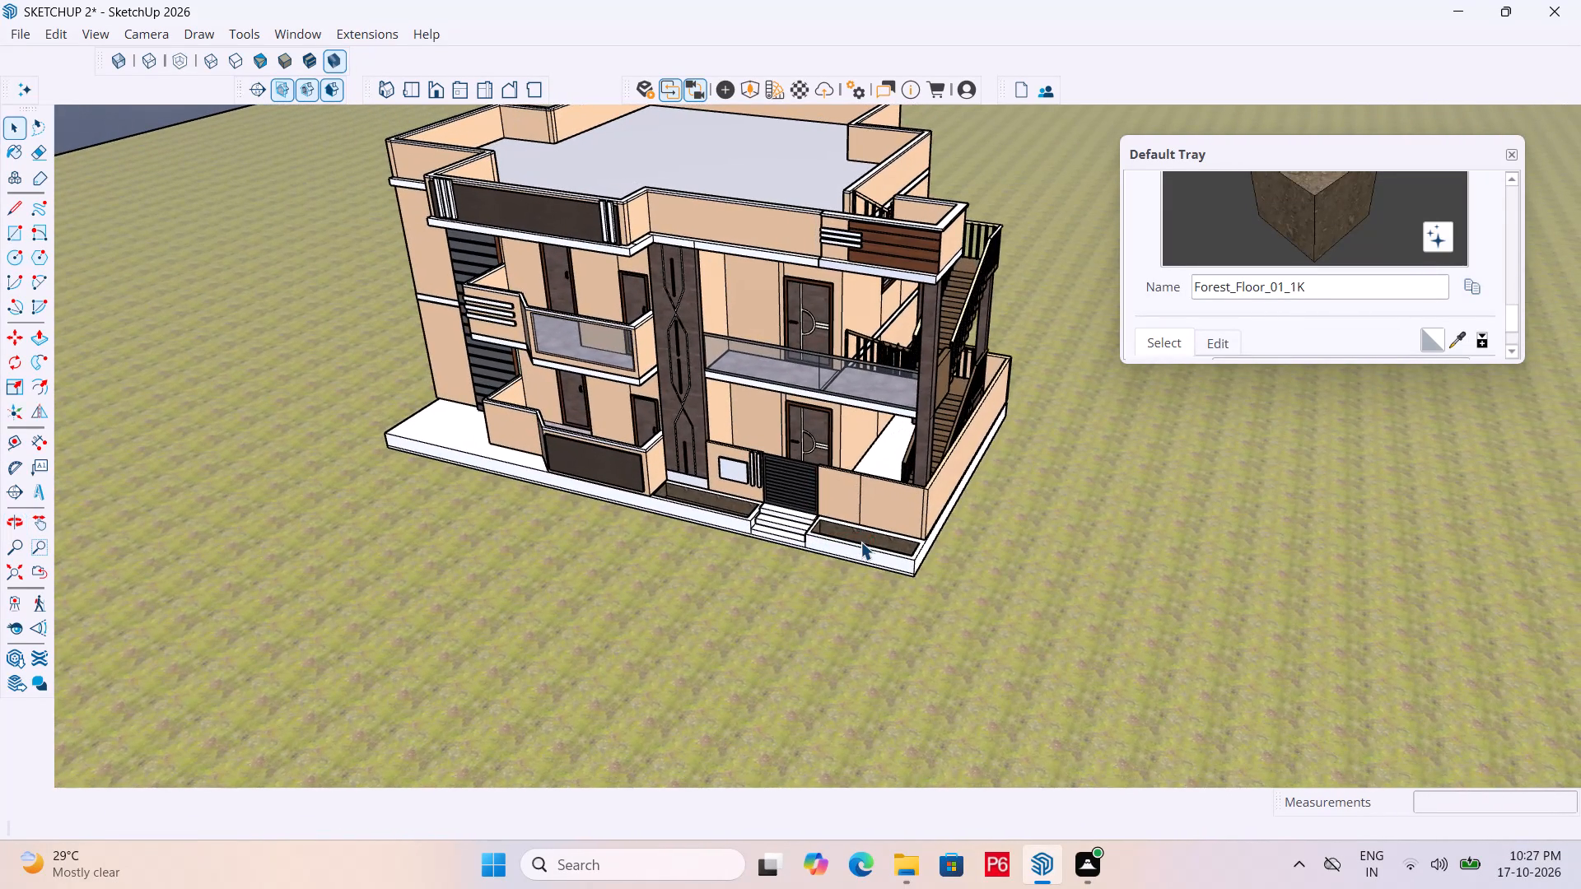
pyautogui.scroll(5, 894, 615)
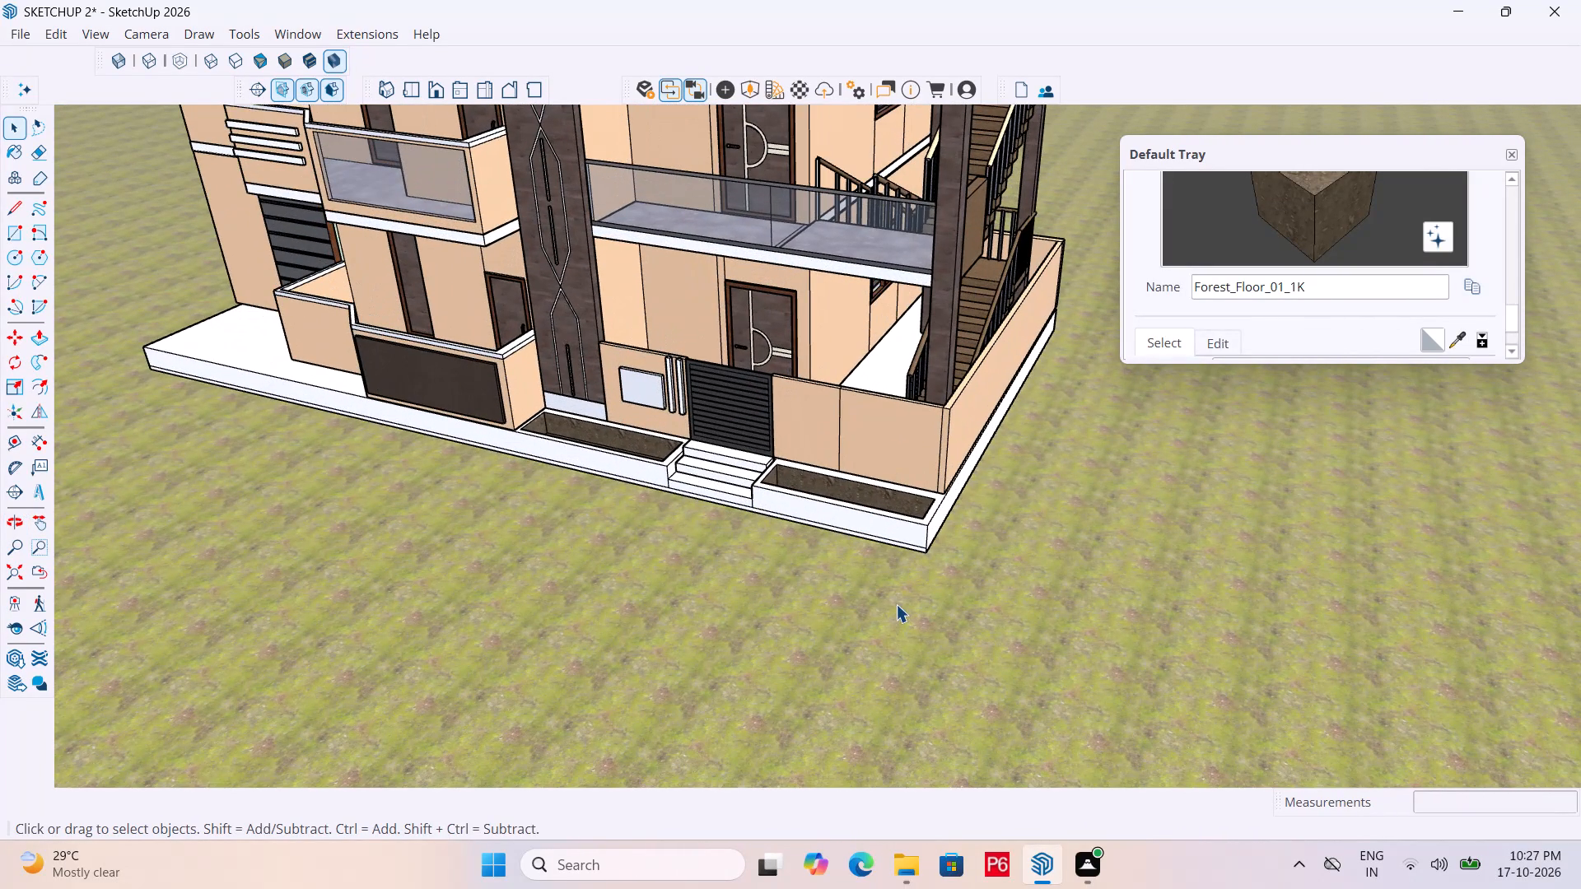
# Draw a ground rectangle about 50' by 8' 11" along the house's front, starting at the plinth's bottom corner on the end away from the stairs.
pyautogui.press('r')
pyautogui.scroll(-5, 386, 400)
pyautogui.scroll(3, 198, 403)
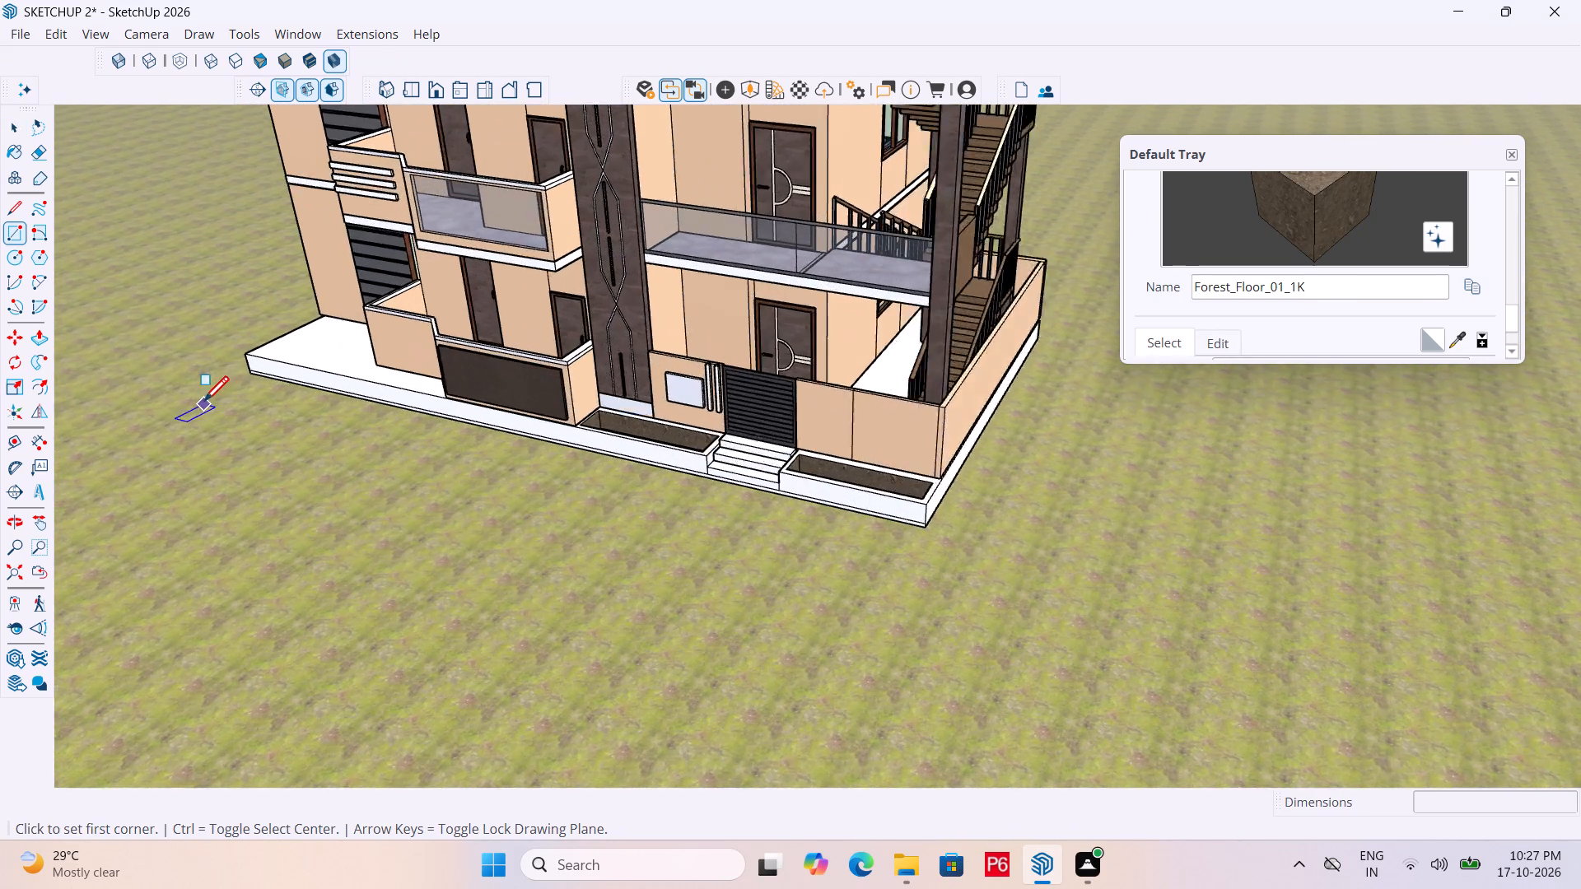
pyautogui.scroll(7, 203, 404)
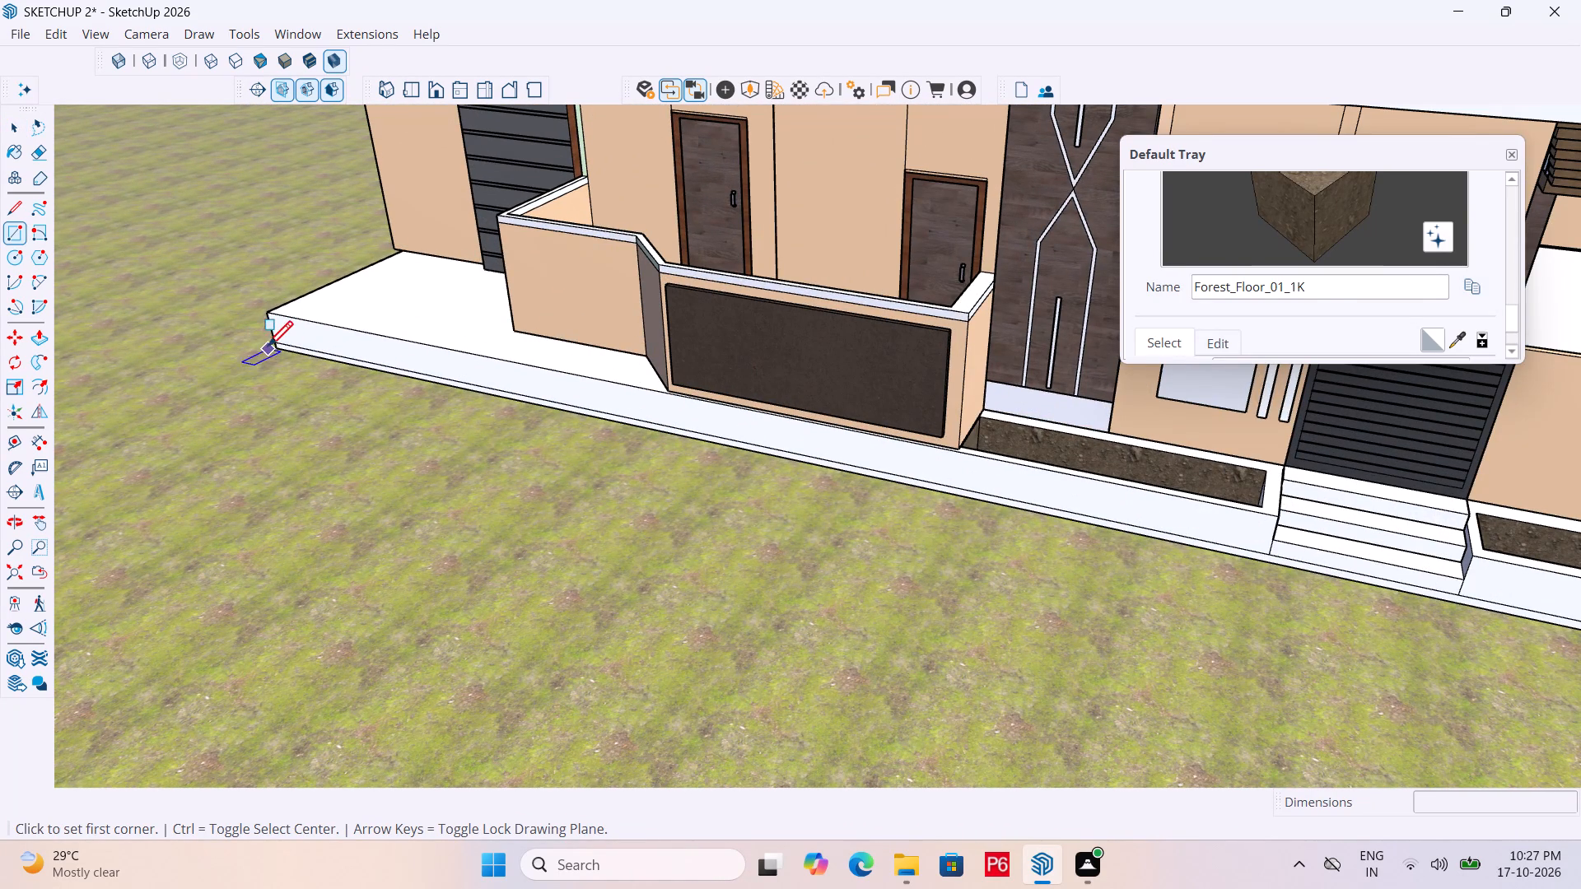
pyautogui.click(271, 352)
pyautogui.scroll(-5, 326, 517)
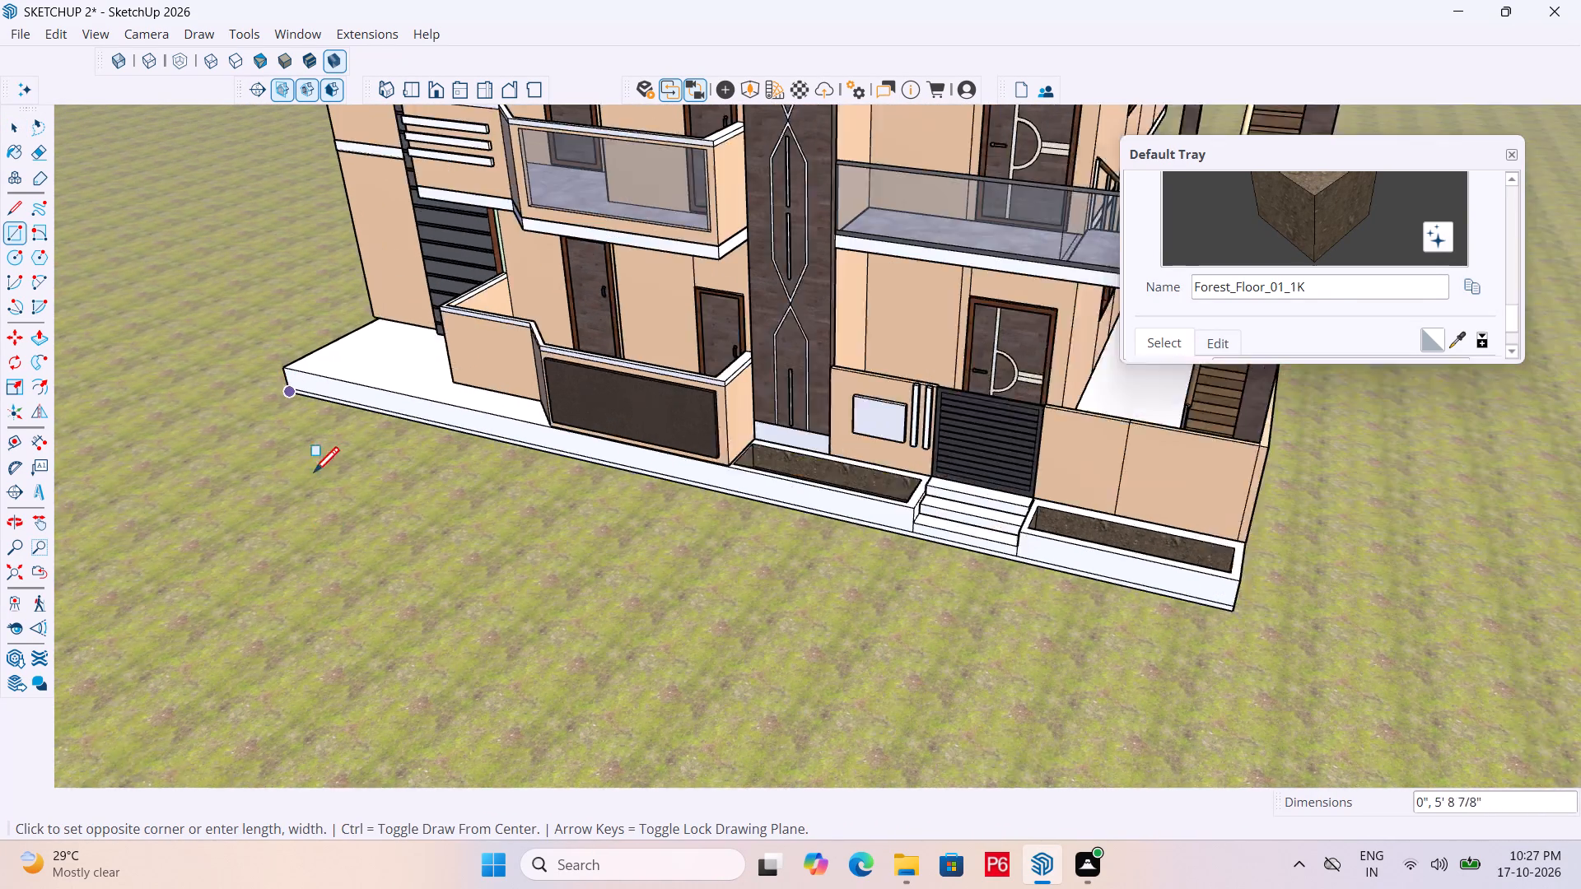
pyautogui.scroll(-2, 314, 475)
pyautogui.scroll(-4, 403, 493)
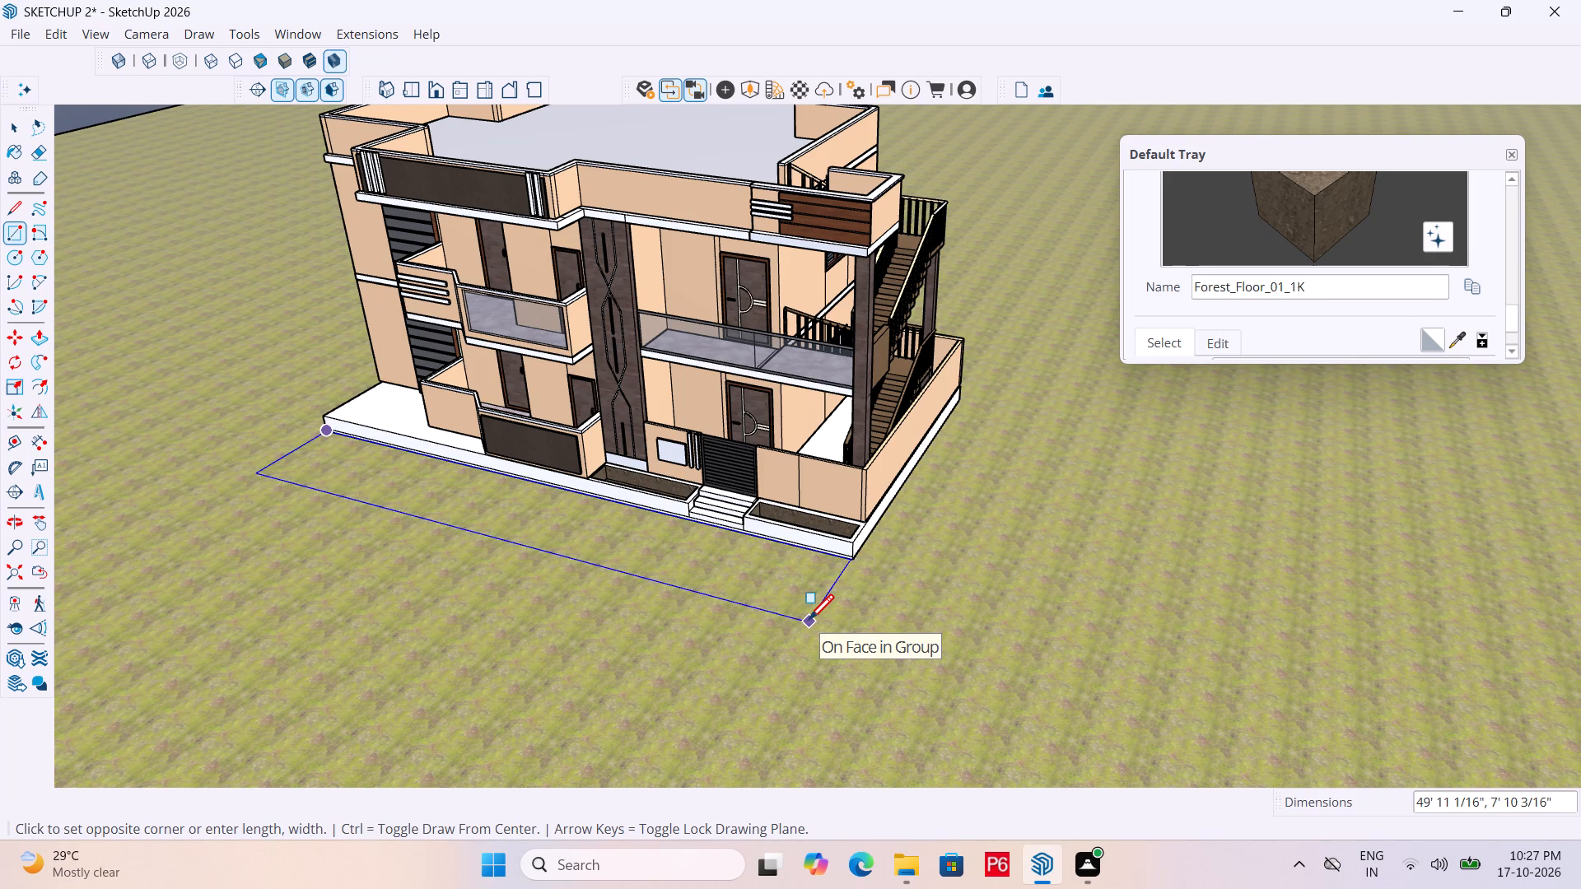
pyautogui.doubleClick(805, 632)
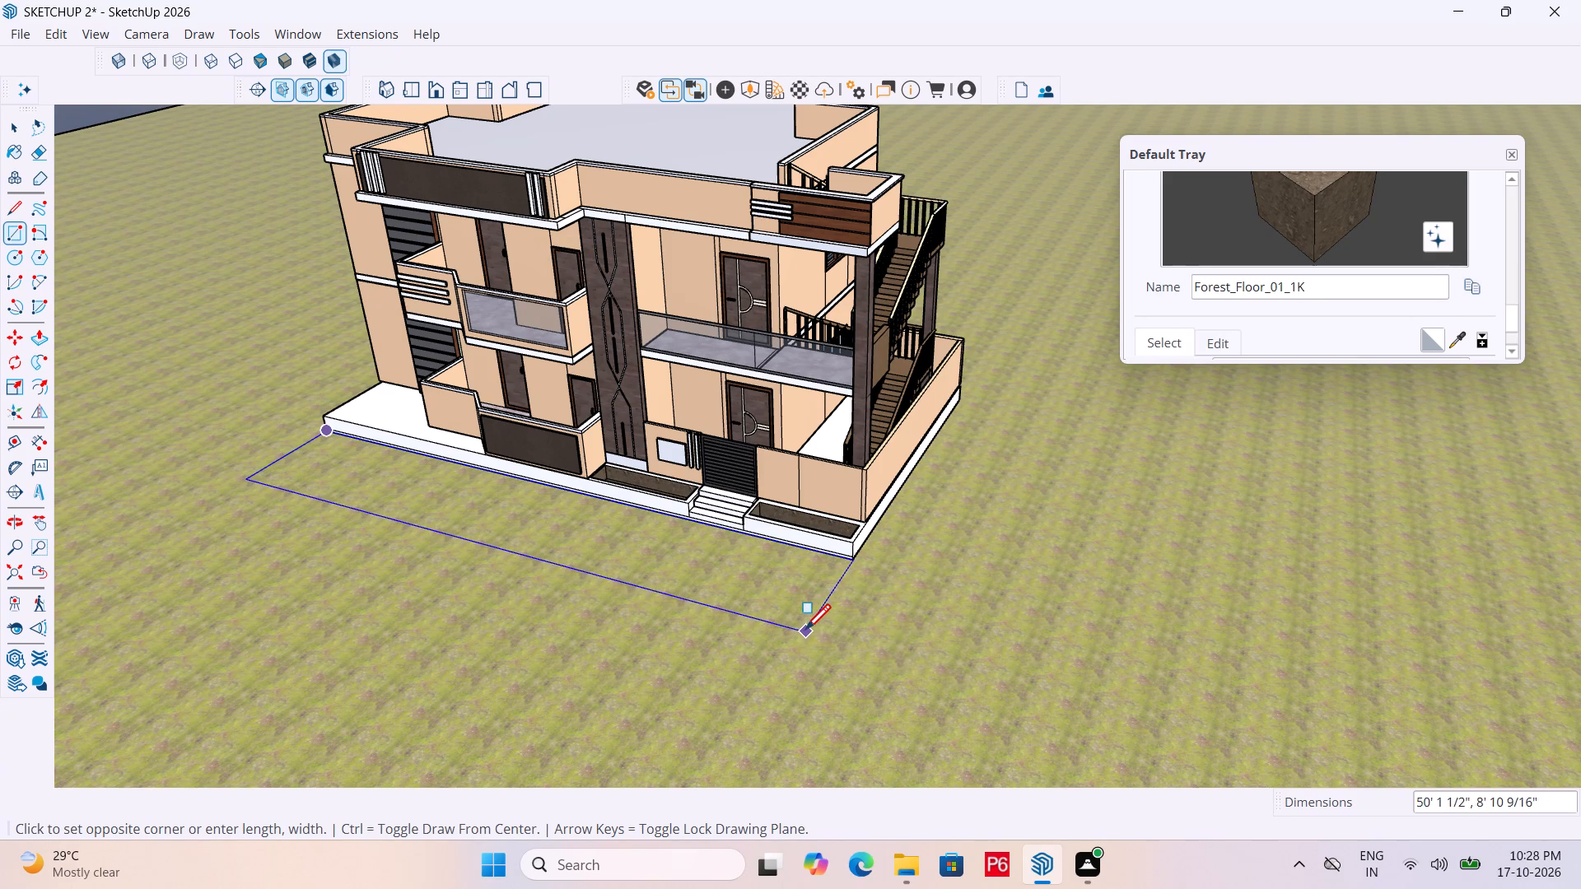
# Select the new front rectangle with its edges and make it a group.
pyautogui.press('space')
pyautogui.tripleClick(761, 574)
pyautogui.rightClick(761, 574)
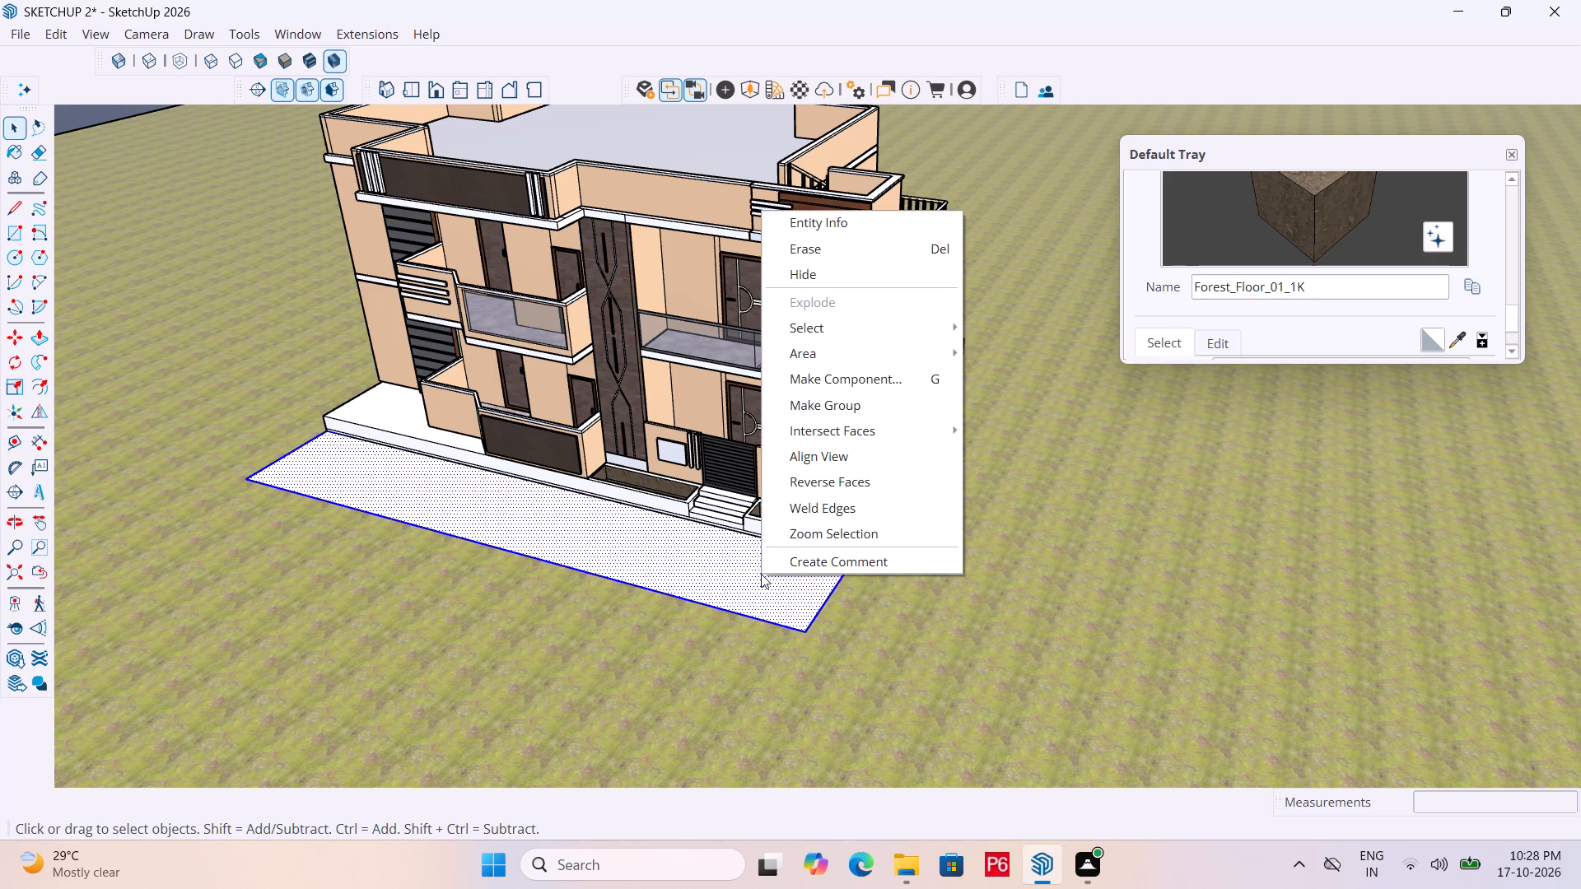
pyautogui.click(851, 412)
# Open the front rectangle's group for editing and select its face and edges.
pyautogui.press('space')
pyautogui.click(733, 565)
pyautogui.doubleClick(735, 564)
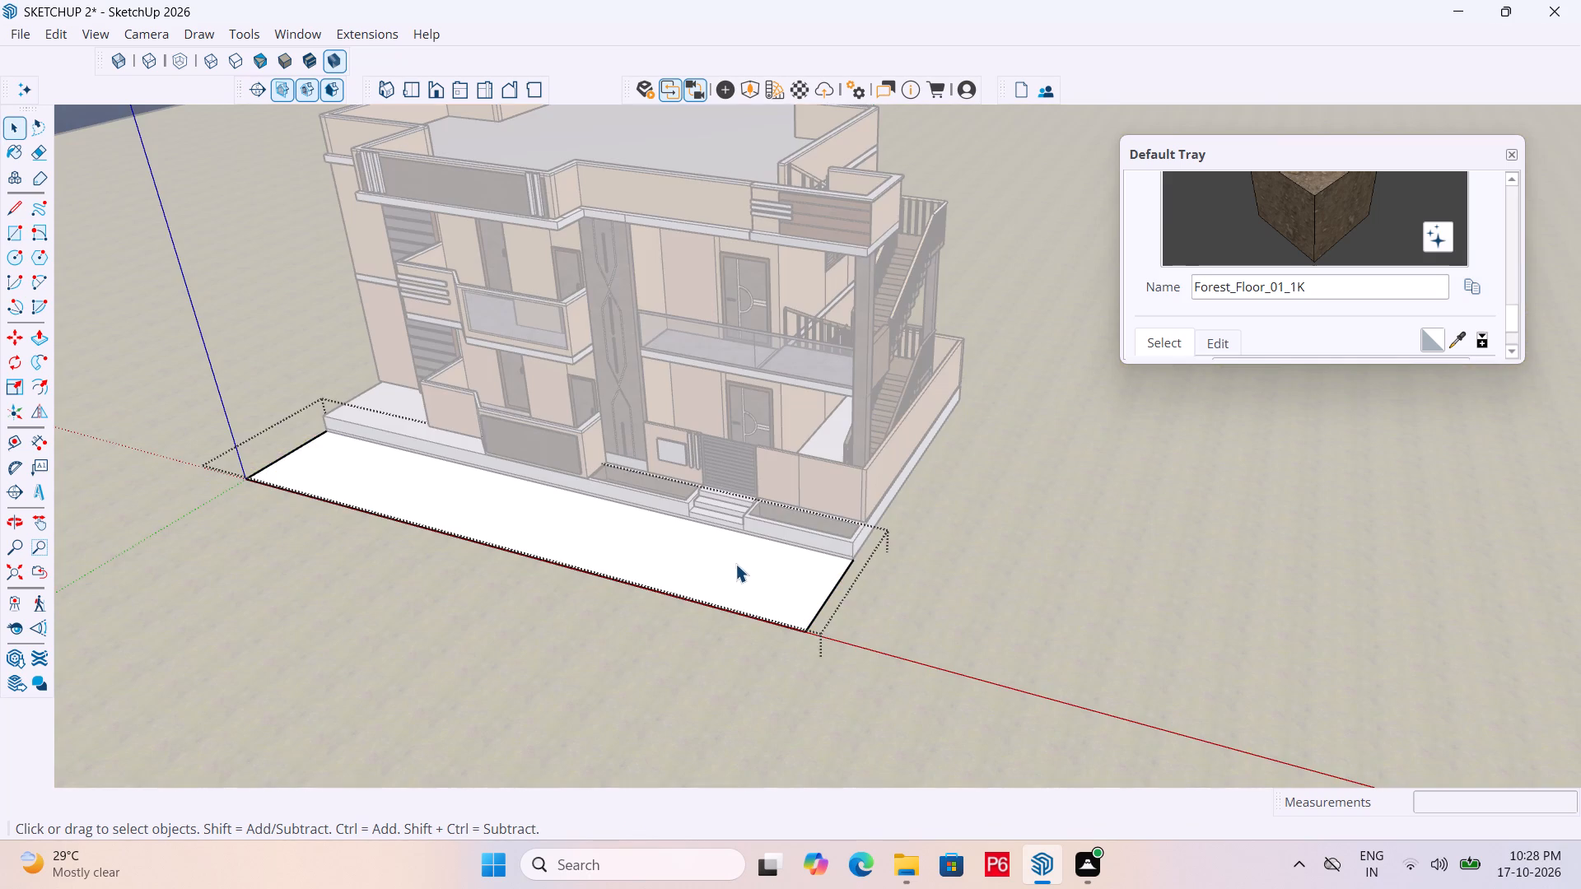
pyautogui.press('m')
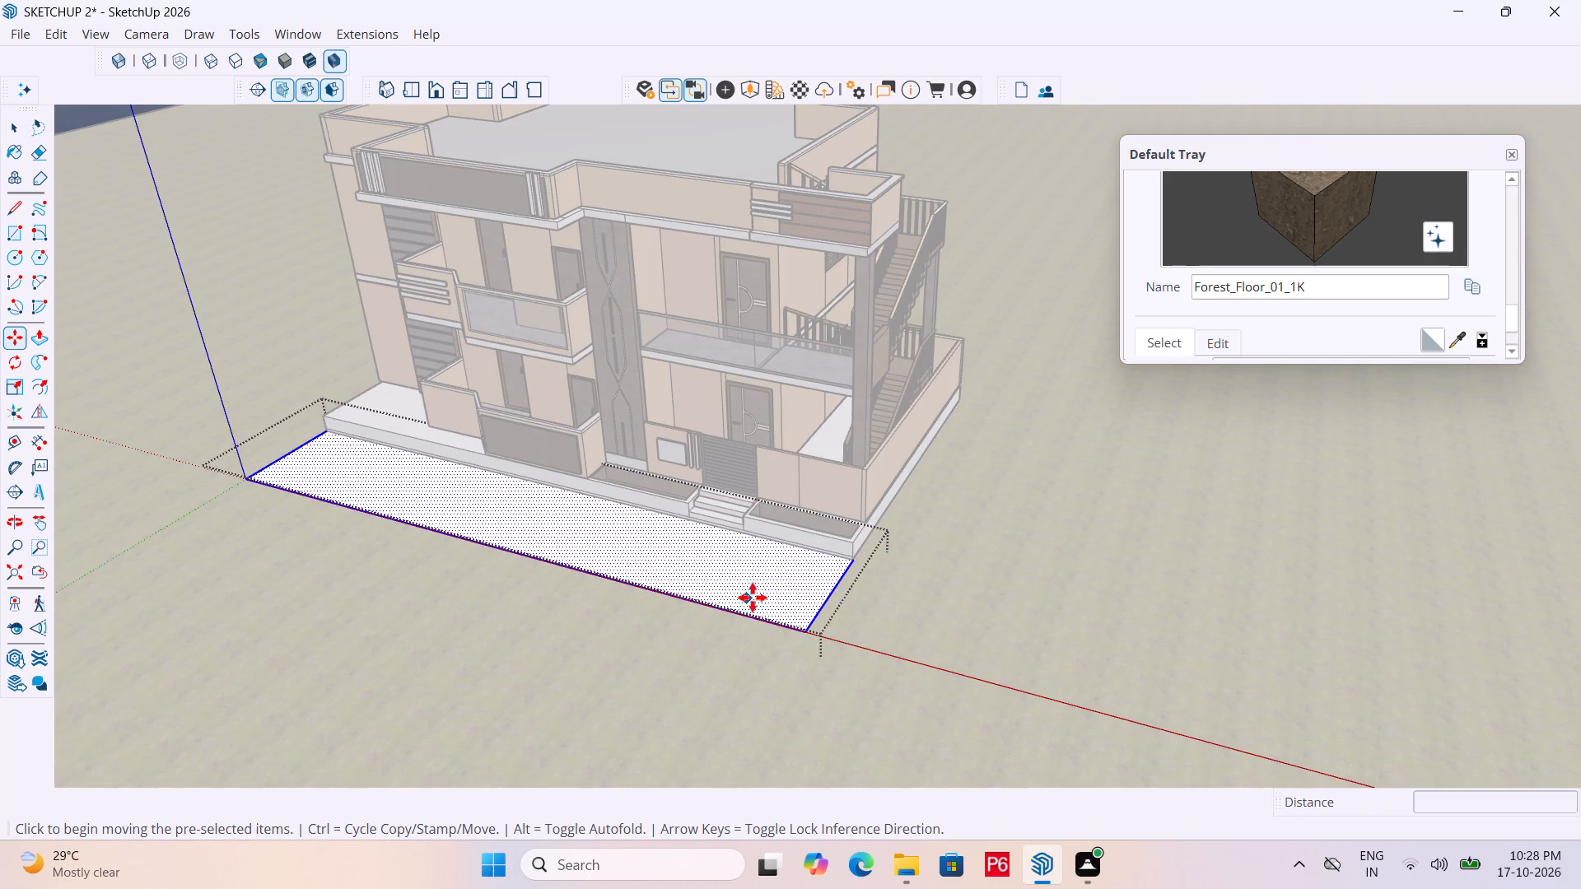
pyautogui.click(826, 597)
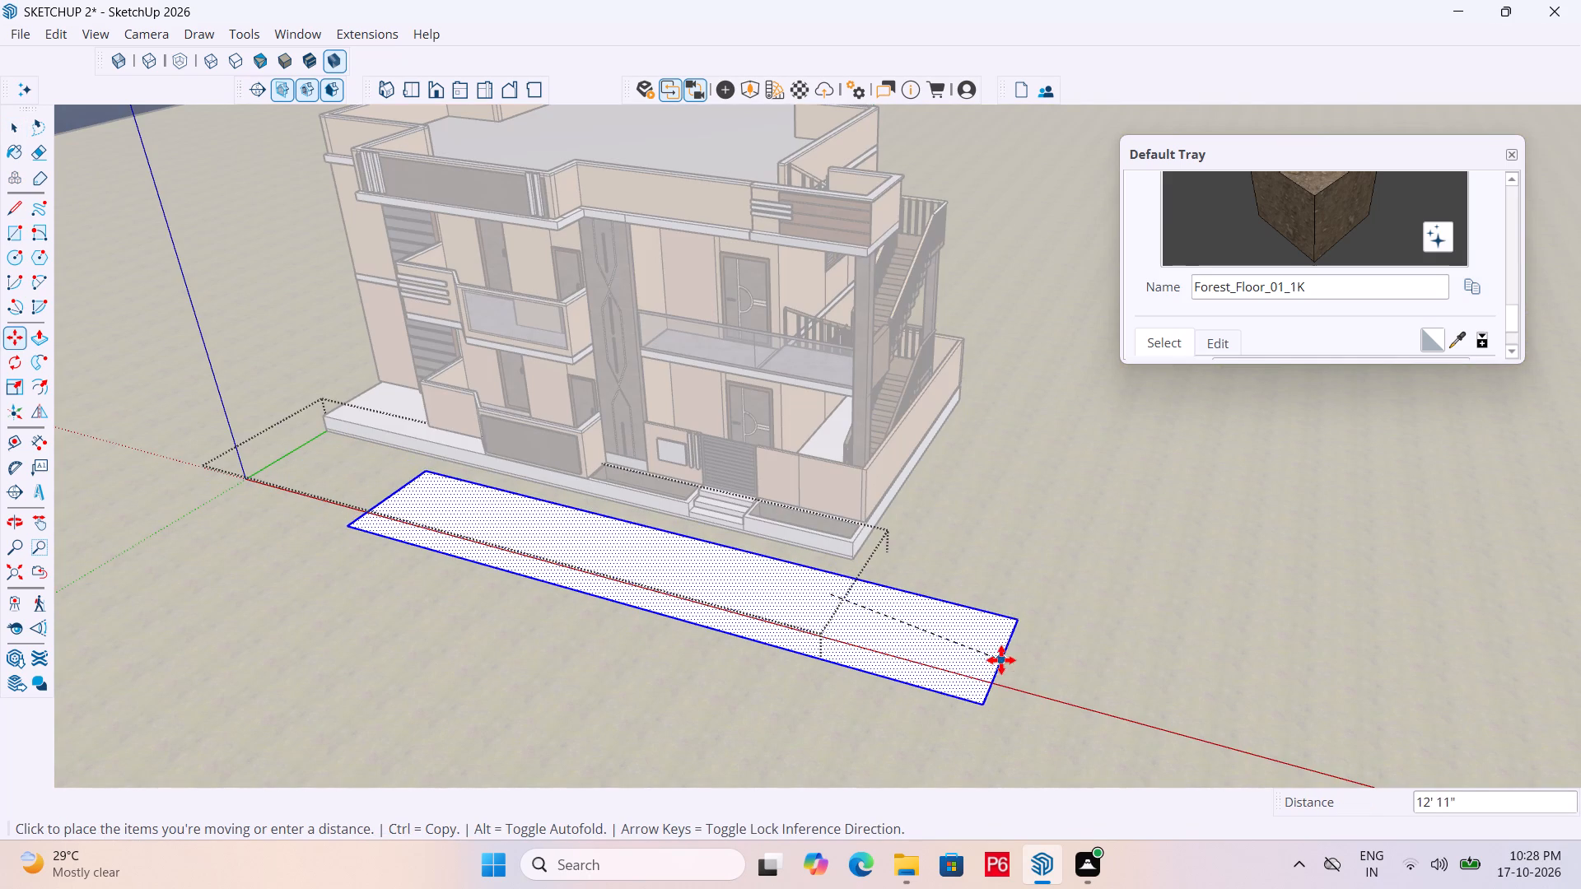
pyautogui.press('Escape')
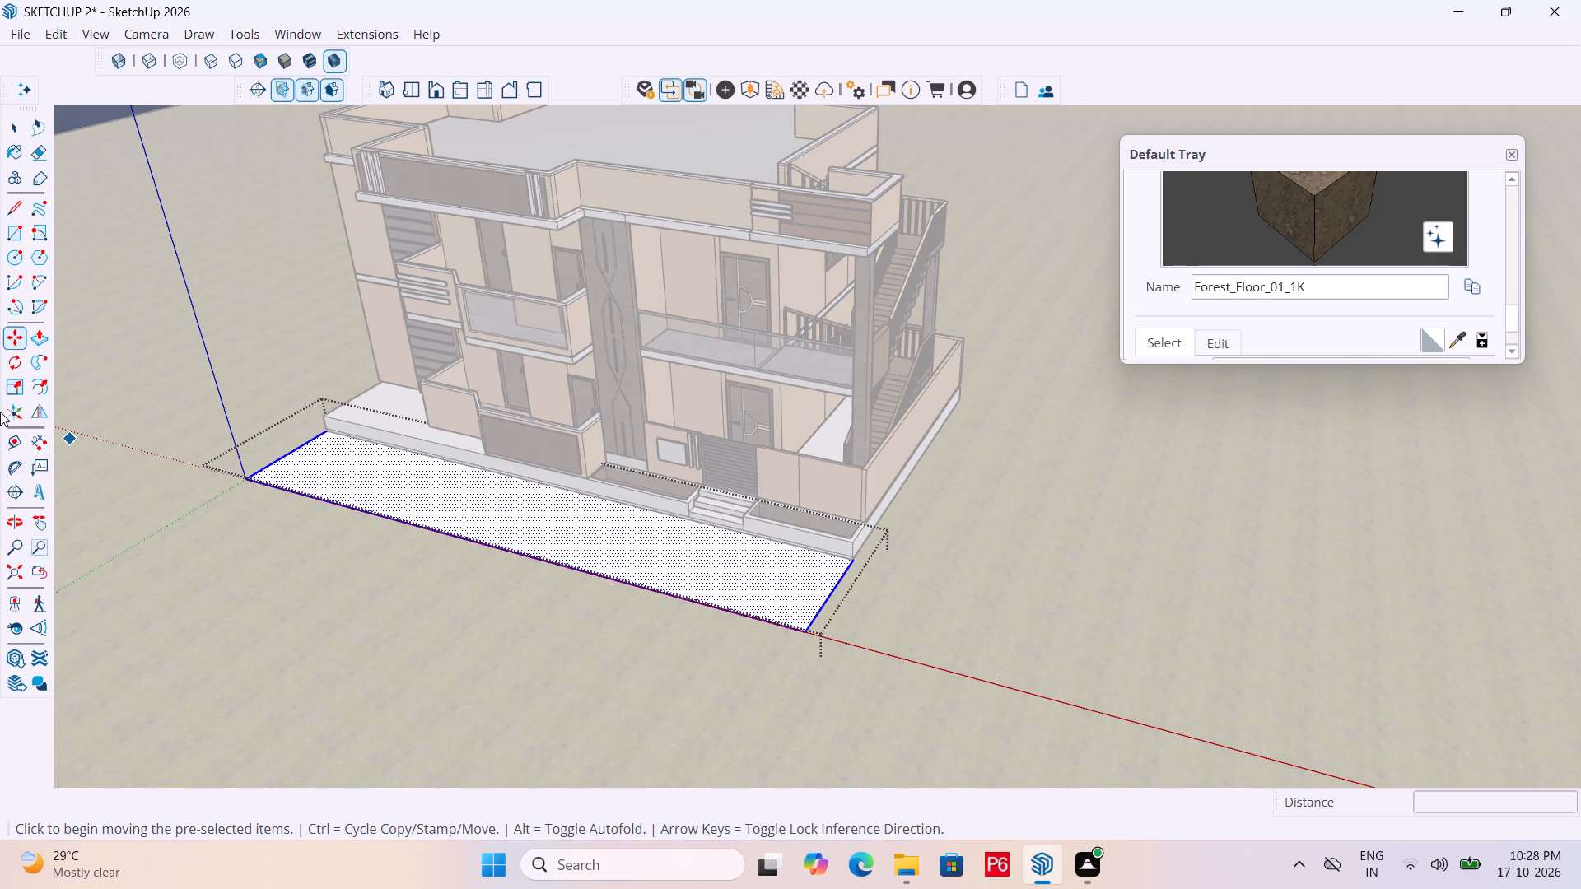
# Scale the front strip lengthwise so its end away from the stairs extends well beyond the house.
pyautogui.click(12, 384)
pyautogui.scroll(4, 277, 445)
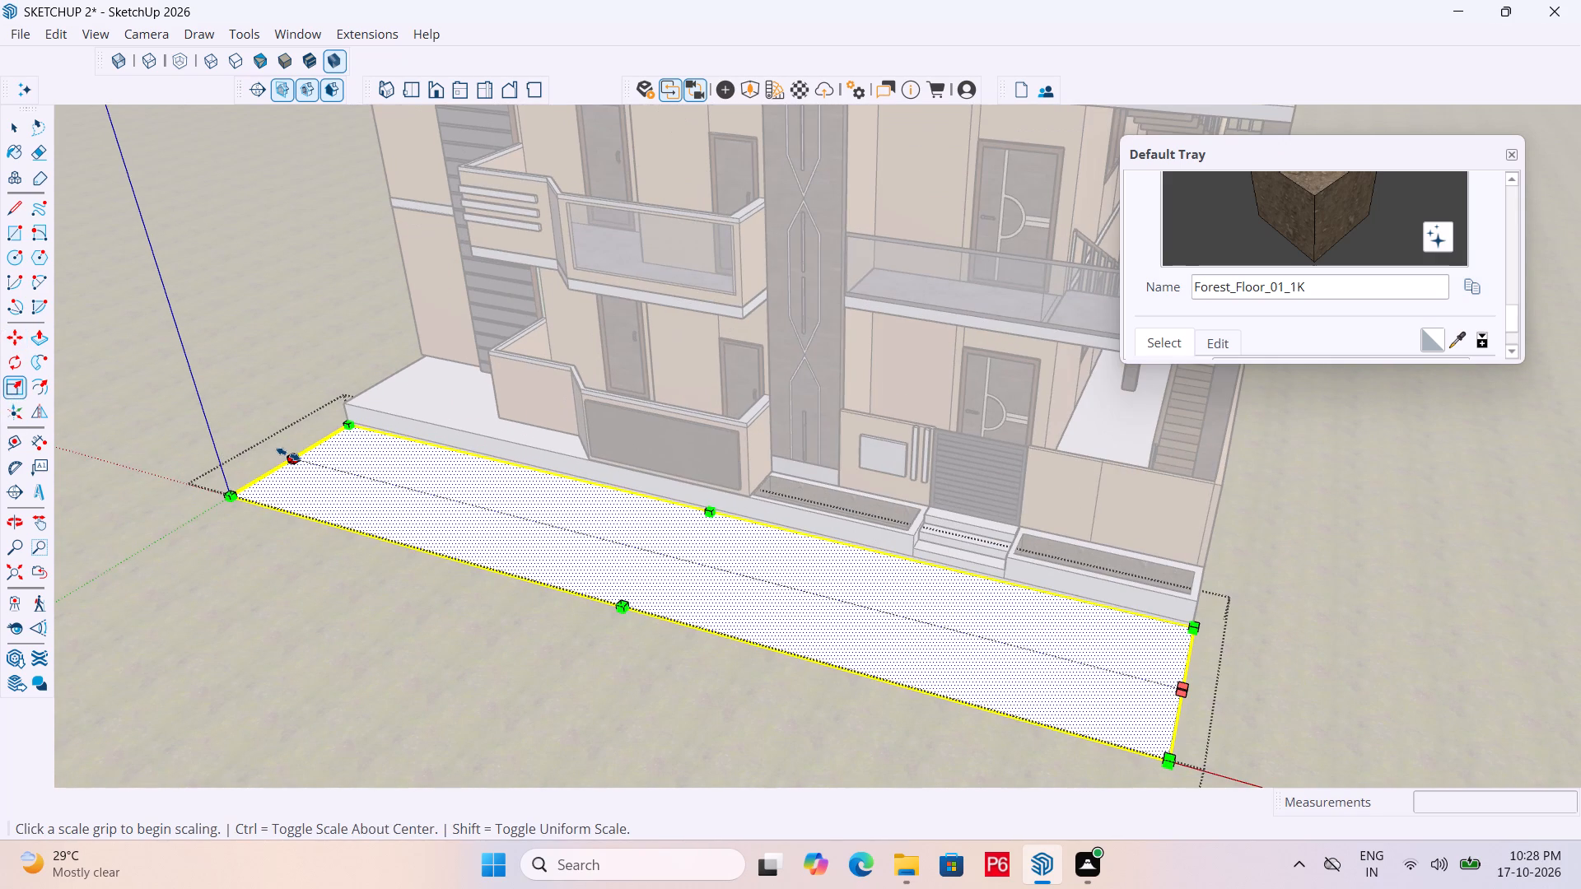
pyautogui.click(288, 454)
pyautogui.click(77, 349)
# Scale the front strip lengthwise by about 1.26 so its stair-side end extends beyond the house.
pyautogui.scroll(-5, 245, 397)
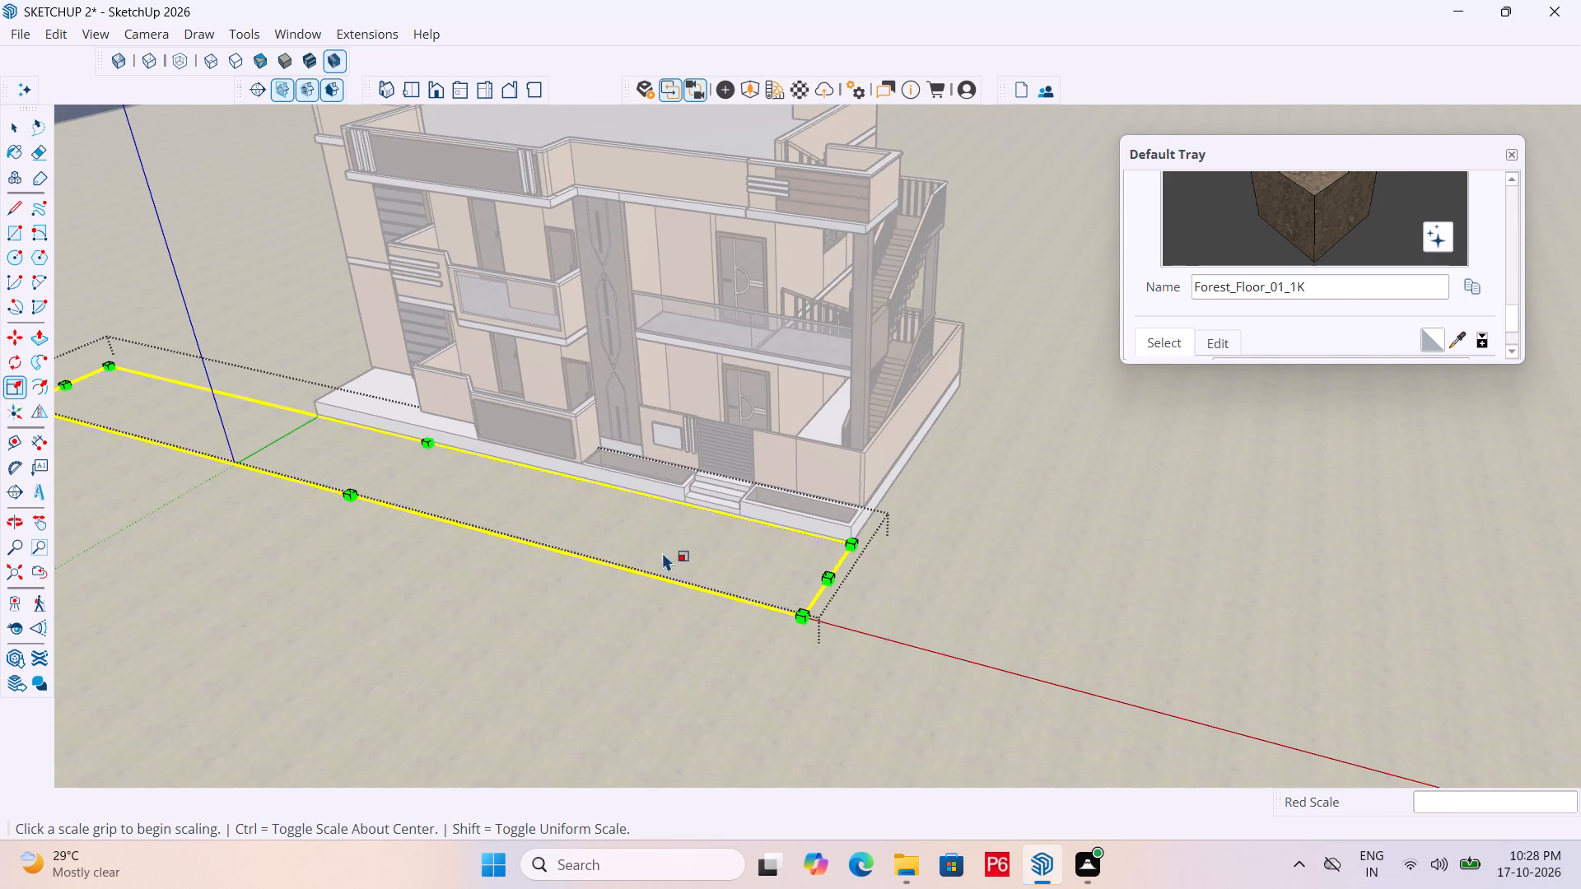
pyautogui.click(767, 561)
pyautogui.click(1012, 636)
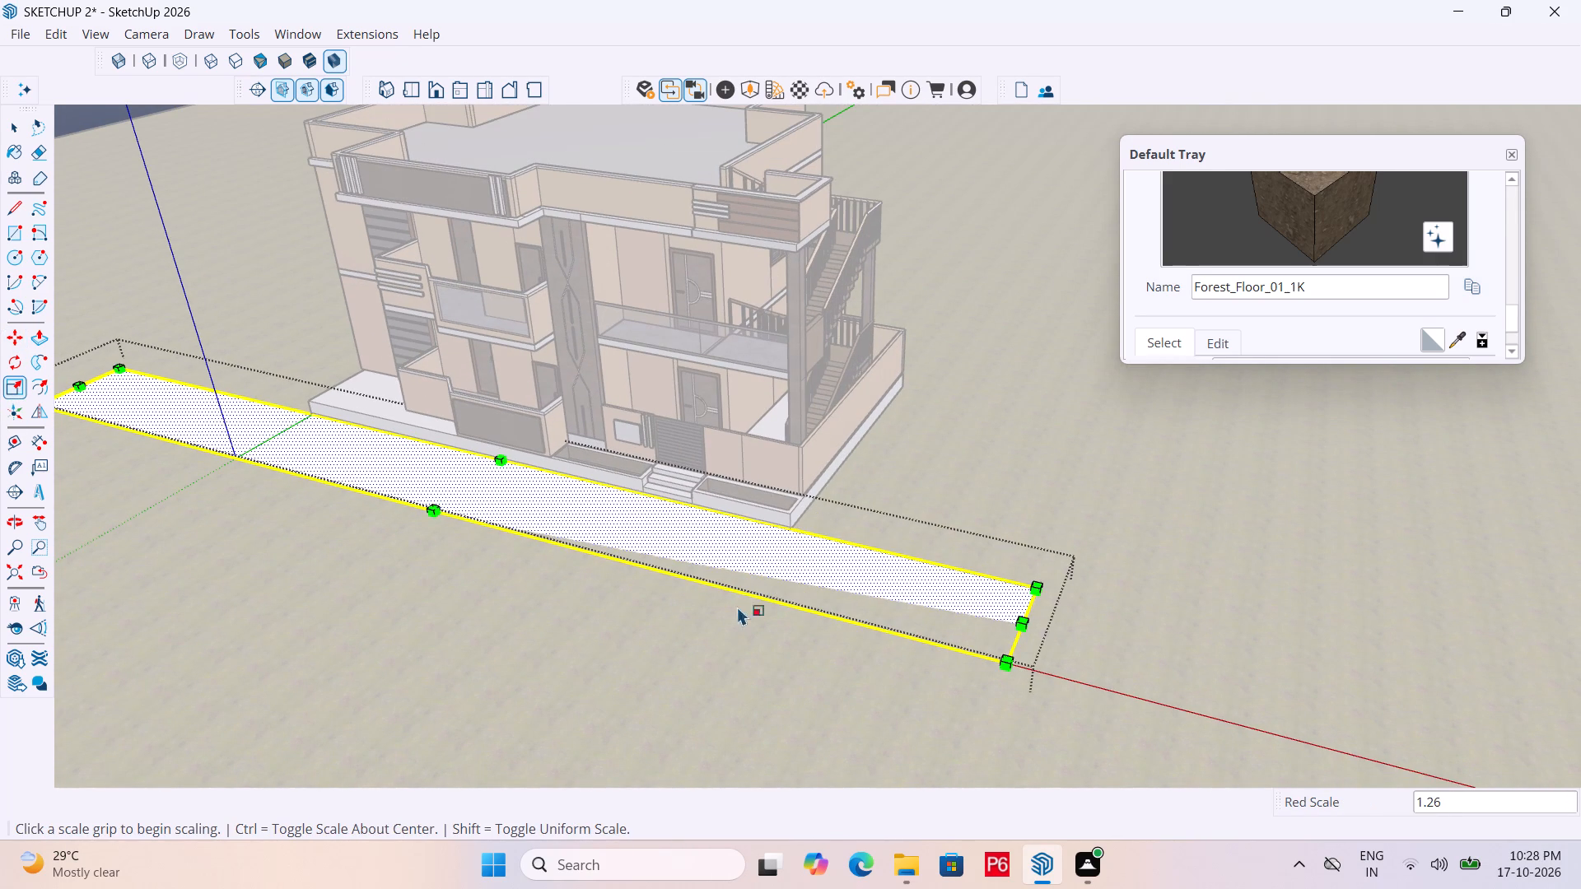
# Scale the front strip's width by about 1.14, moving its outer long edge away from the house, and close the group.
pyautogui.click(430, 501)
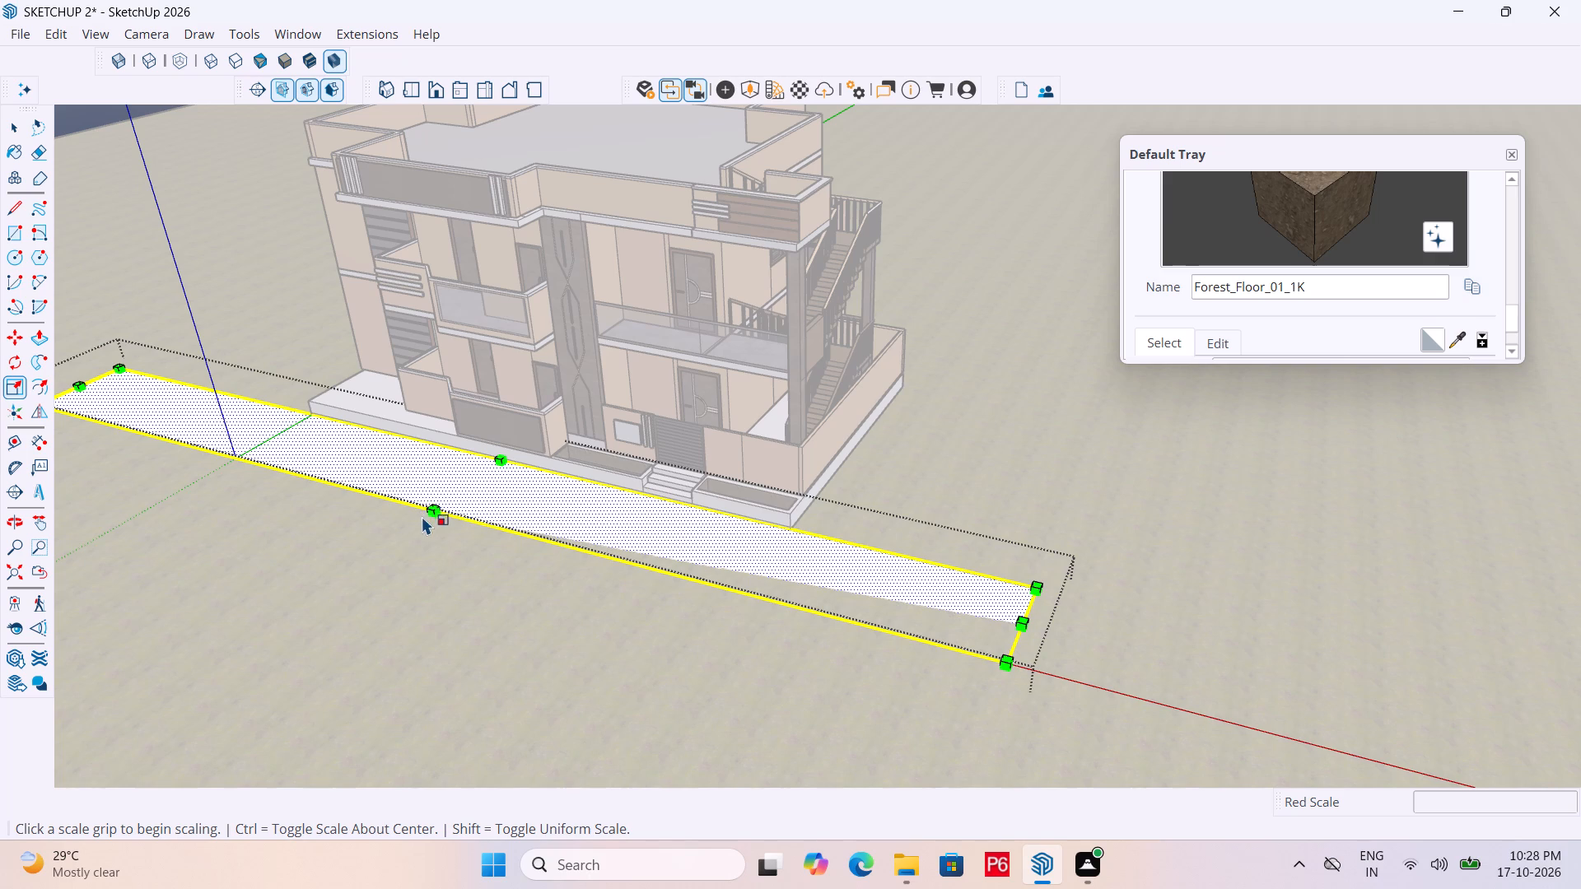
pyautogui.click(435, 511)
pyautogui.click(426, 519)
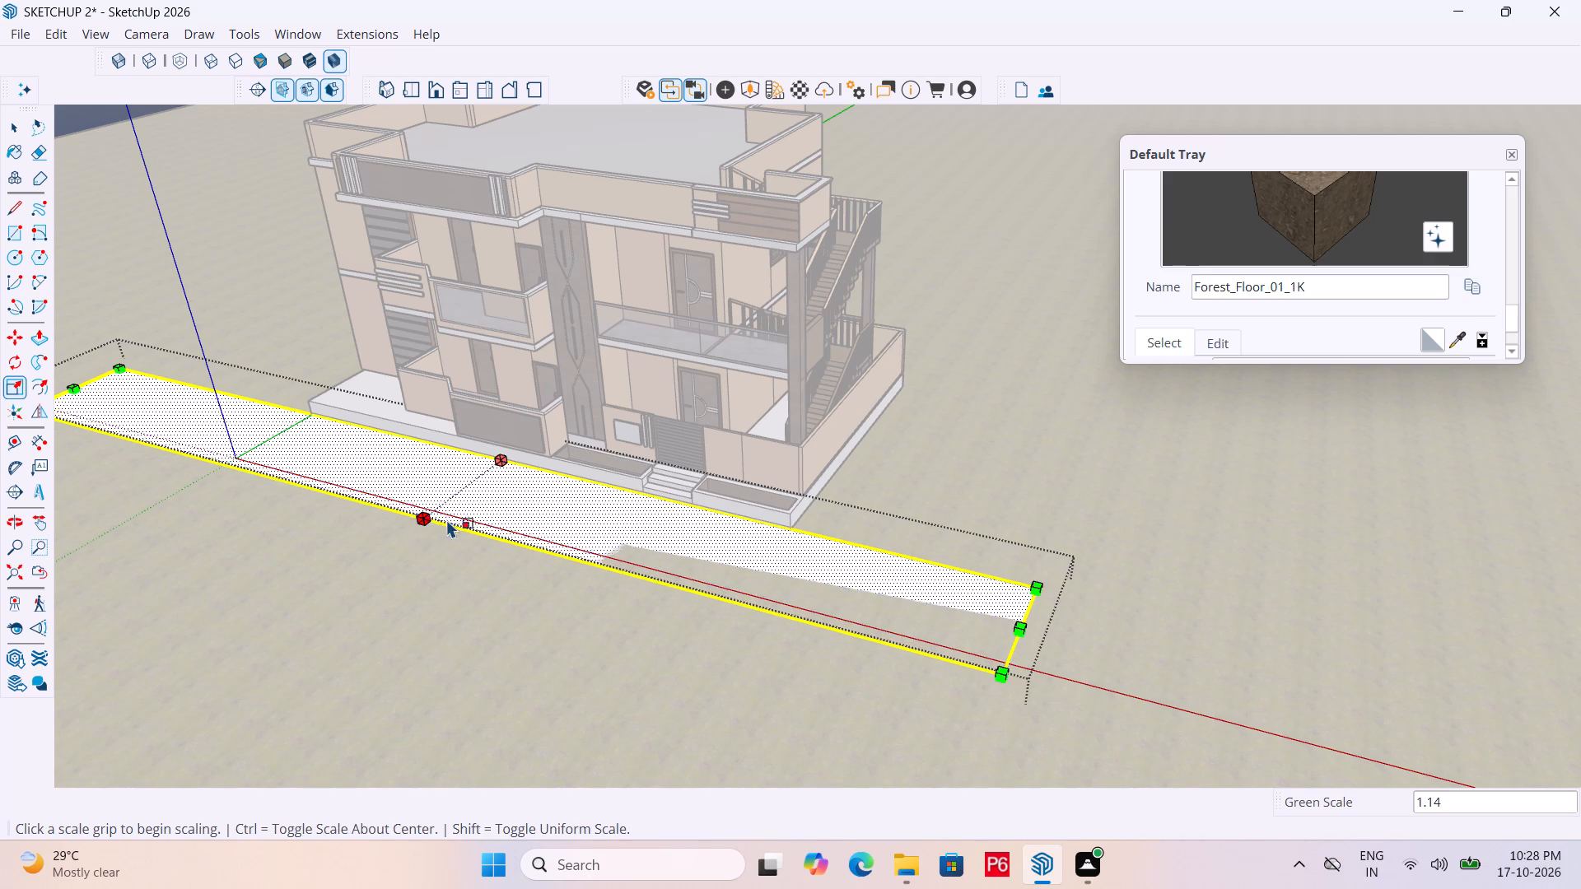
pyautogui.scroll(-4, 801, 519)
pyautogui.press('space')
pyautogui.click(110, 170)
pyautogui.moveTo(114, 170); pyautogui.dragTo(124, 175)
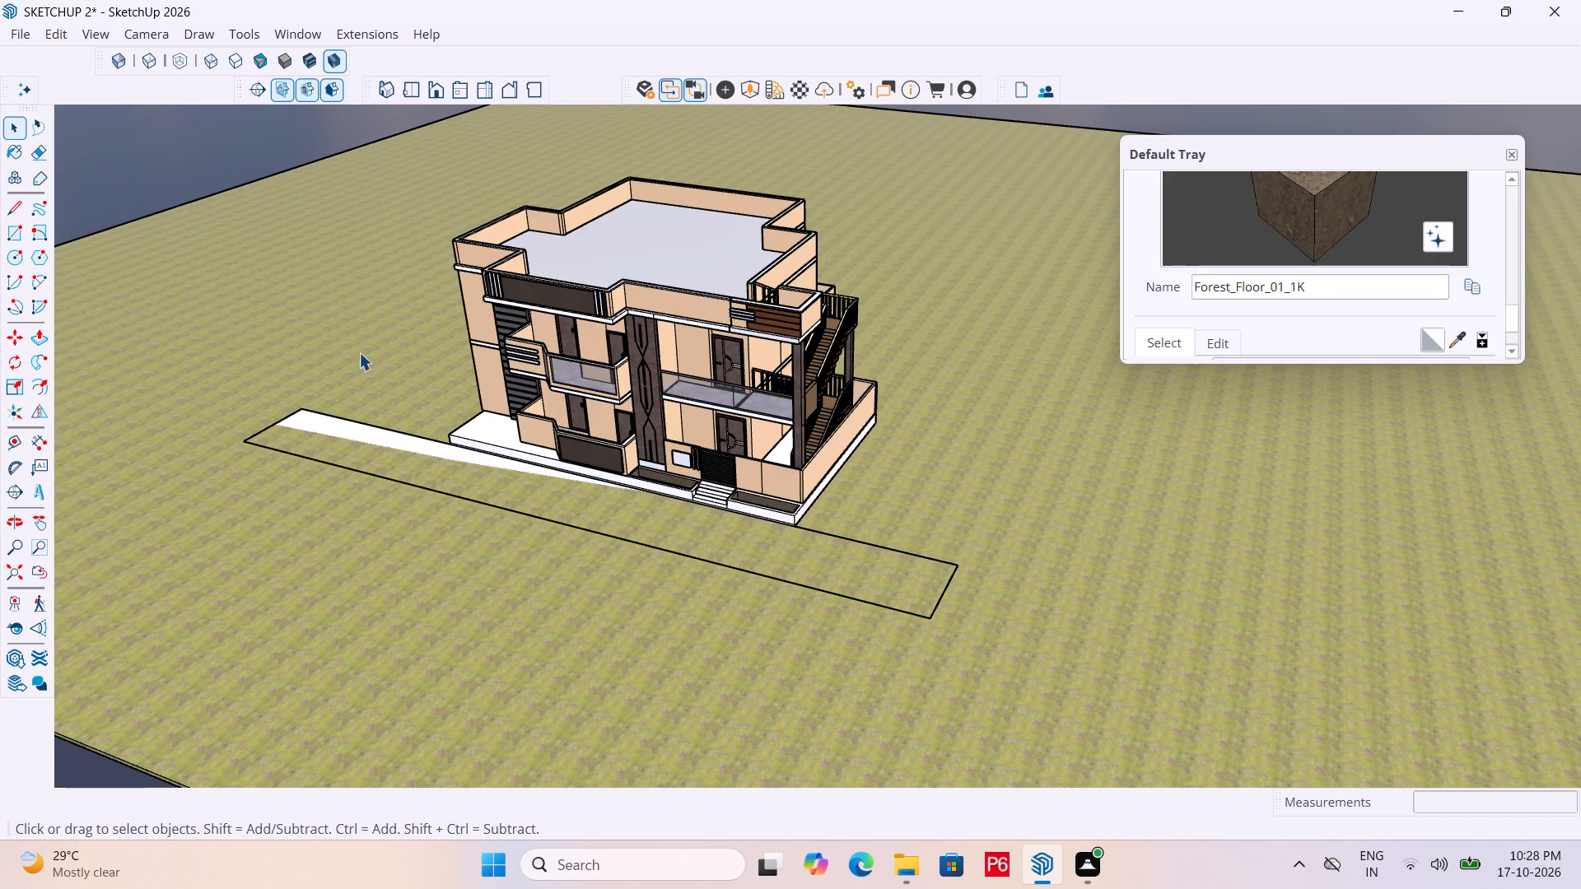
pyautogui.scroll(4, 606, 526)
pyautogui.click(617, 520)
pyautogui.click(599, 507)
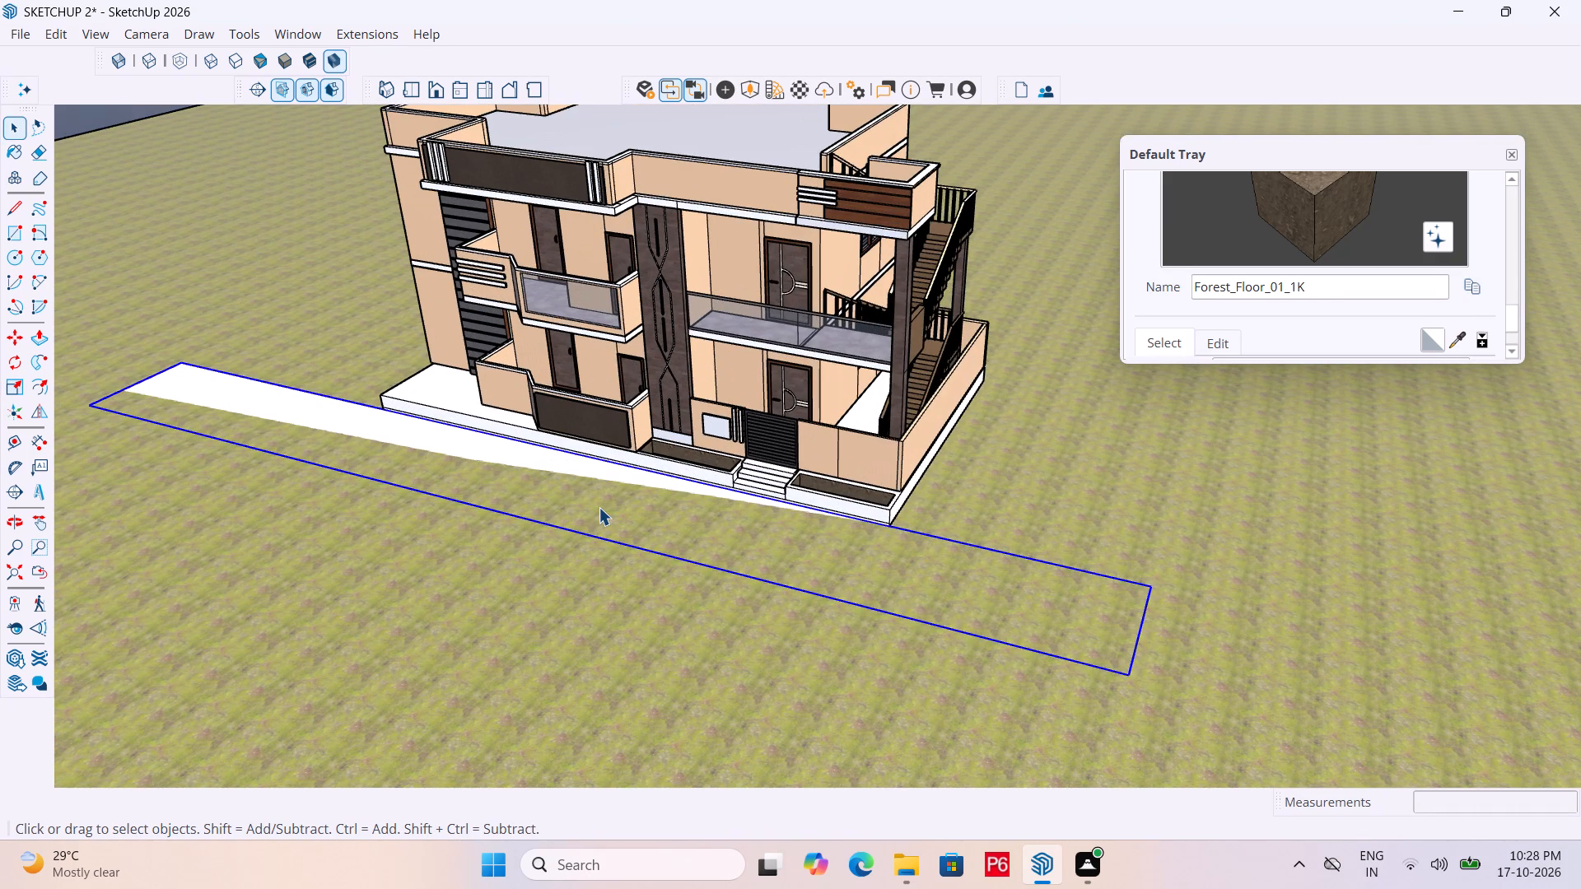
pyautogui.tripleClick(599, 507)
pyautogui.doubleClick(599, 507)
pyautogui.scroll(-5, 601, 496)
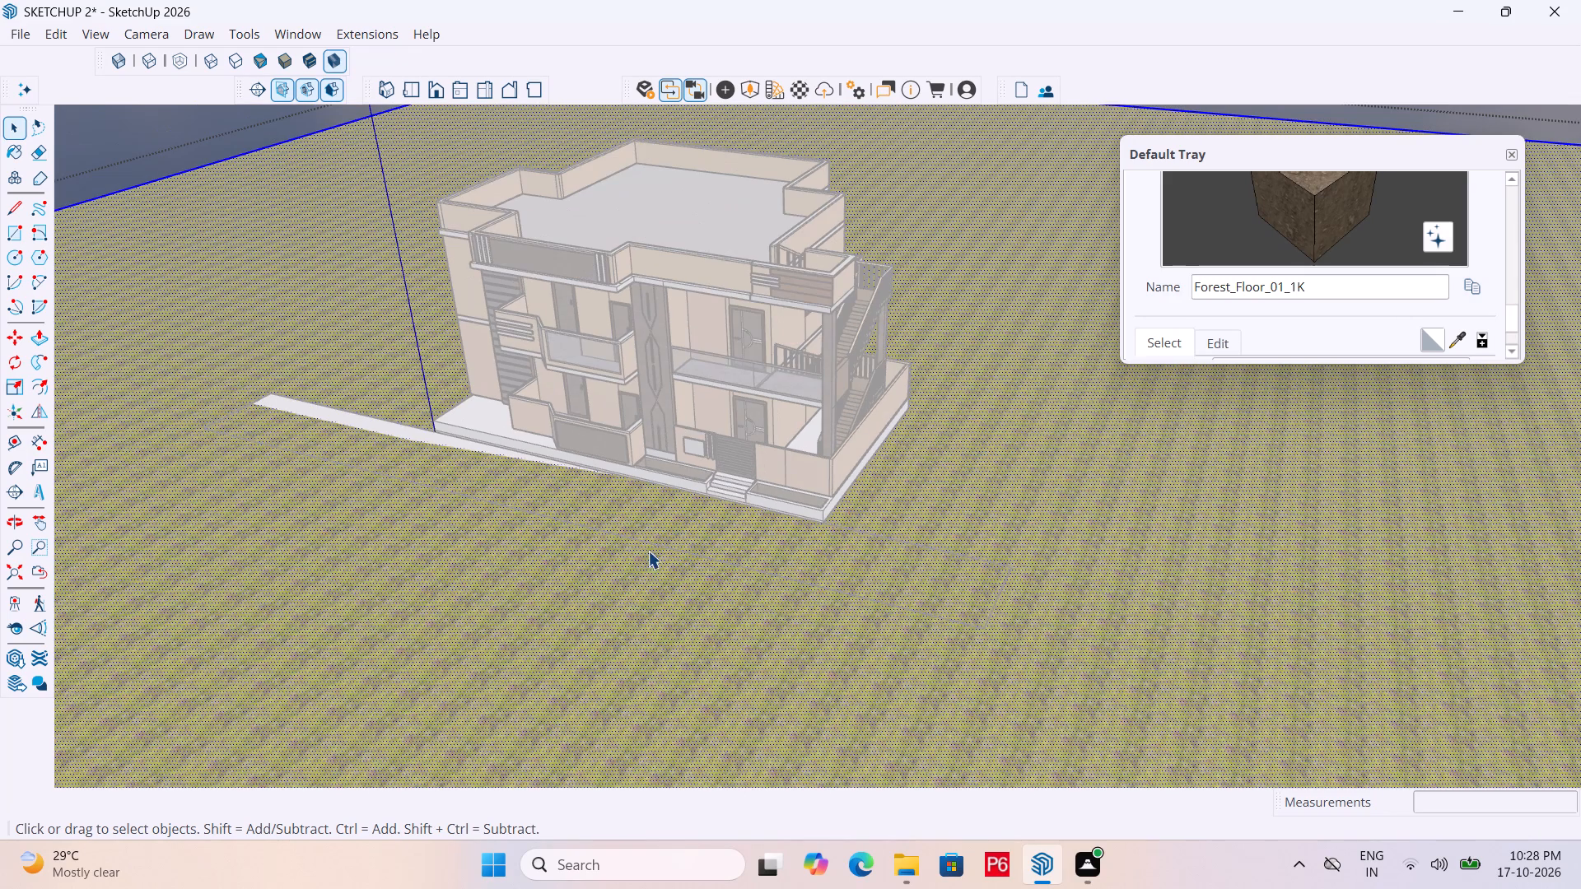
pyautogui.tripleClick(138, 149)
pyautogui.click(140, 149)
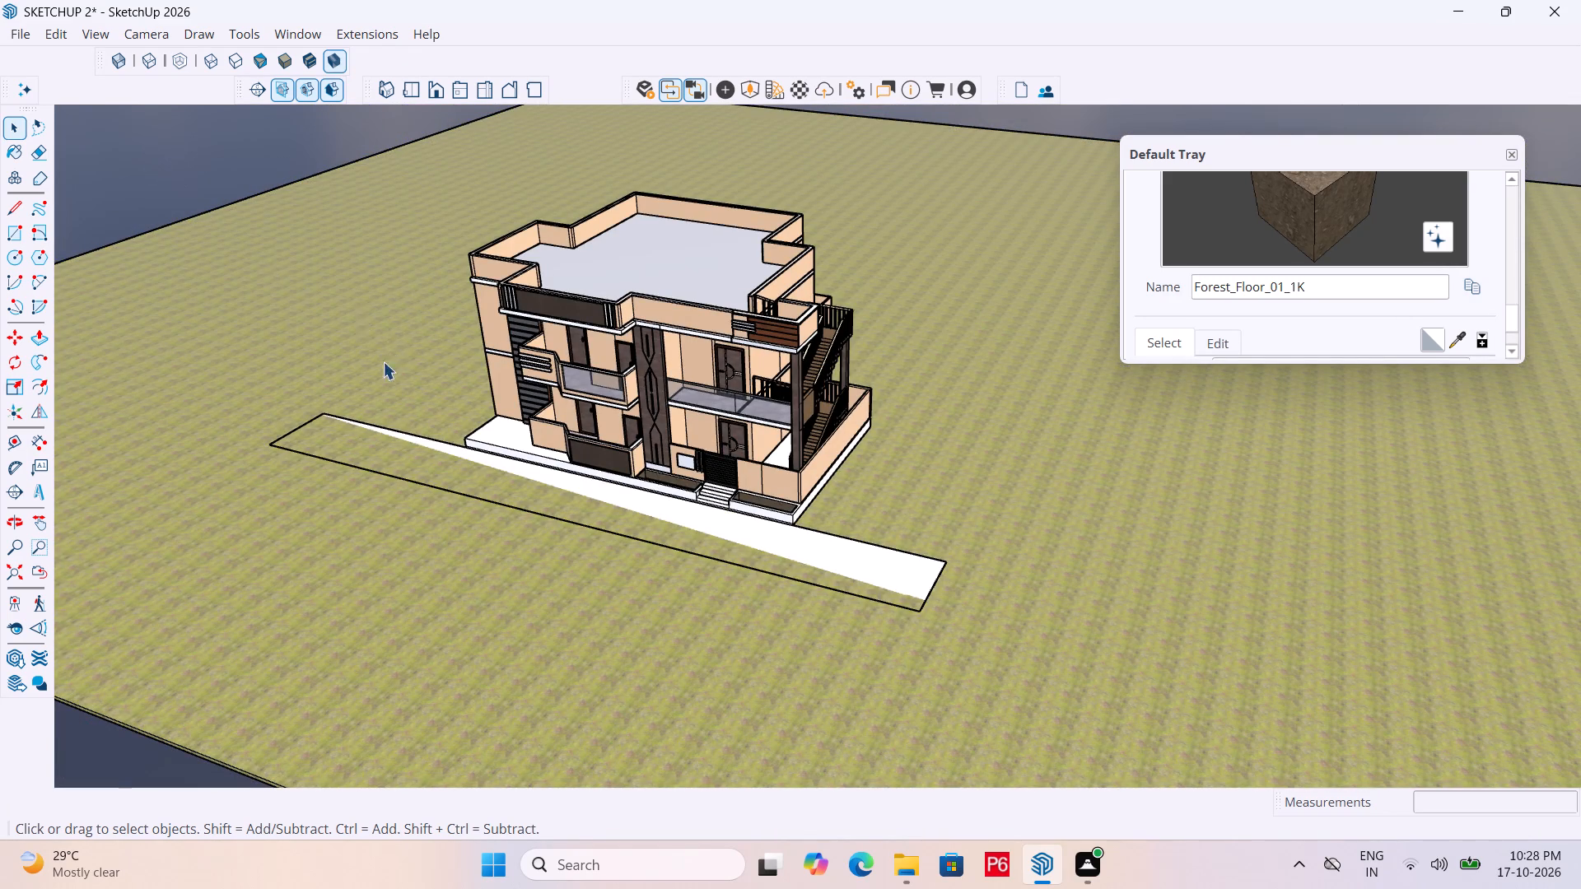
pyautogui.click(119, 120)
# Open the front strip's group for editing.
pyautogui.click(469, 466)
pyautogui.doubleClick(469, 466)
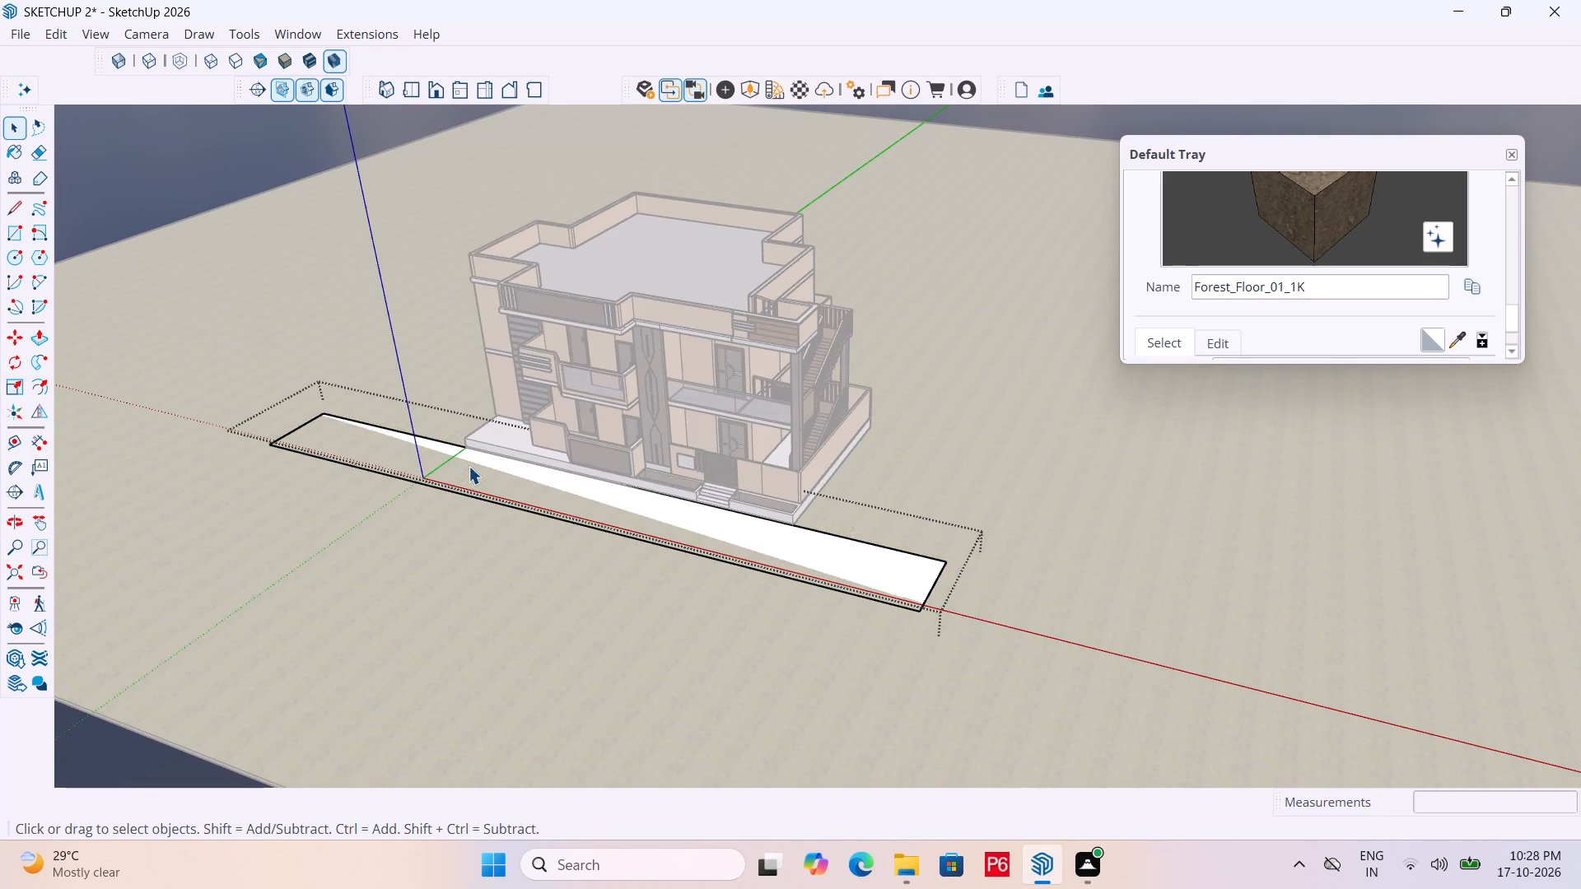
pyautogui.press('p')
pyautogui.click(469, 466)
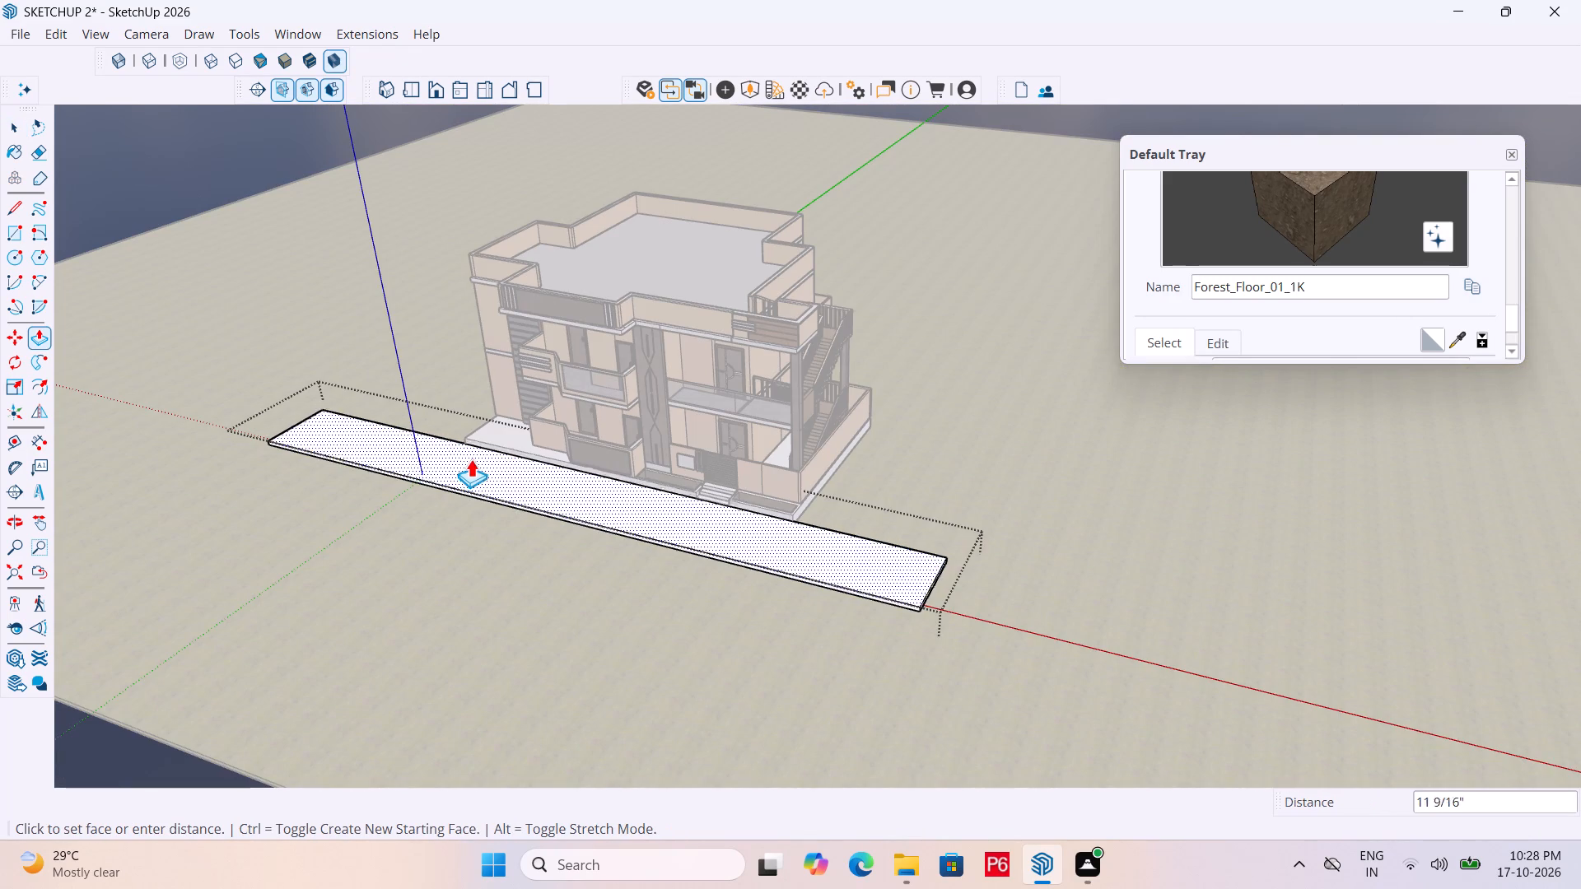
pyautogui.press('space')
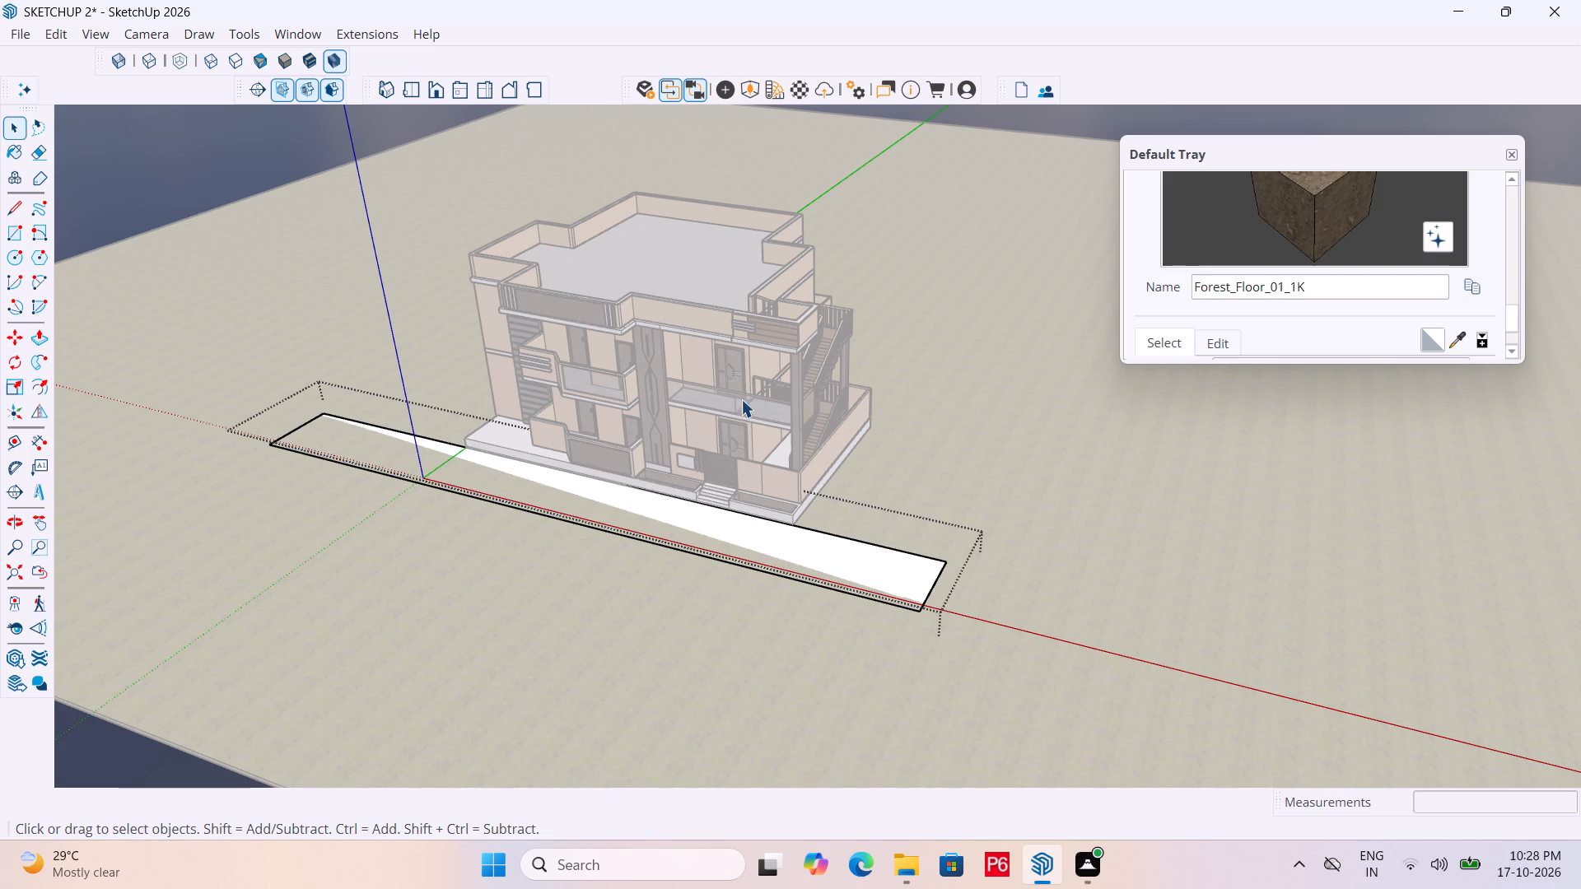
# Paint the front strip's face with M09_Shadow_Night from the Solid Colors collection.
pyautogui.scroll(-5, 1298, 293)
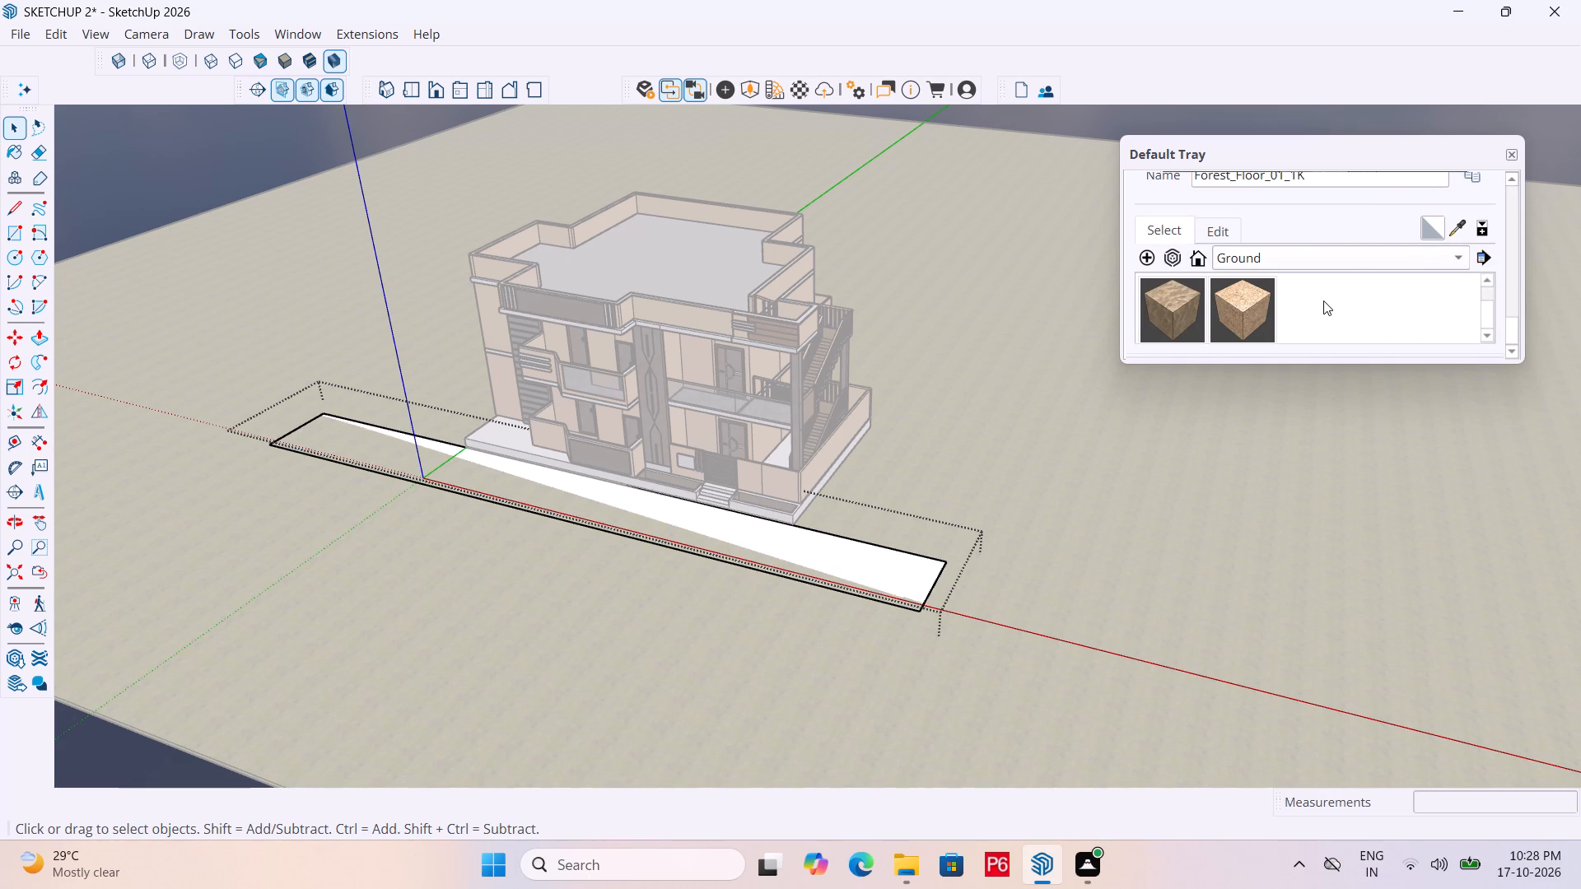
pyautogui.scroll(-2, 1323, 300)
pyautogui.scroll(1, 1348, 268)
pyautogui.click(1350, 315)
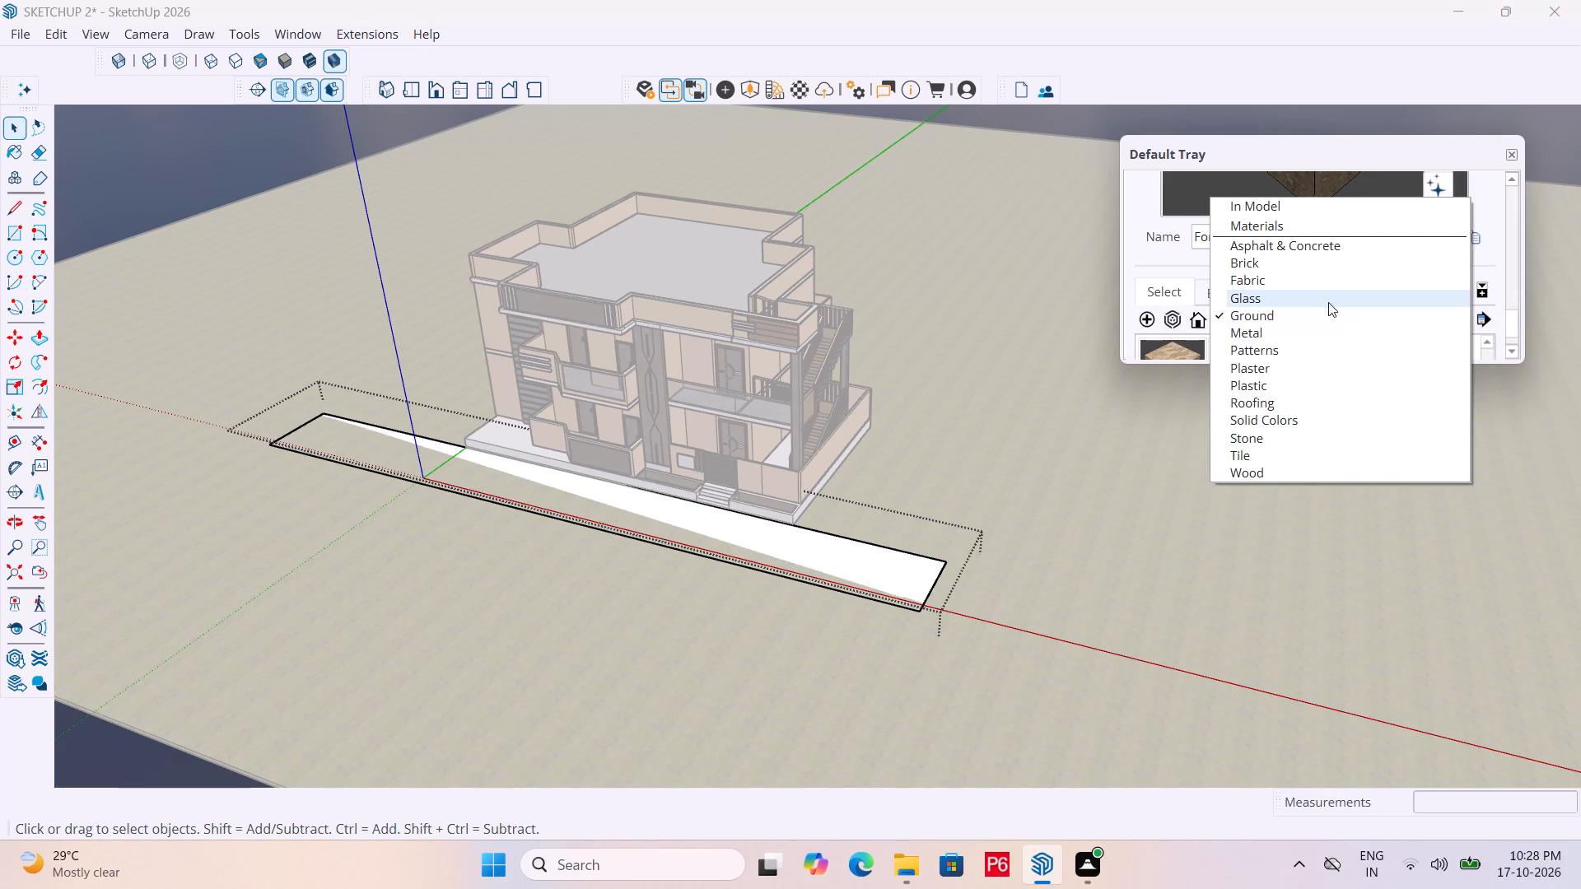
pyautogui.scroll(-4, 1326, 361)
pyautogui.click(1274, 427)
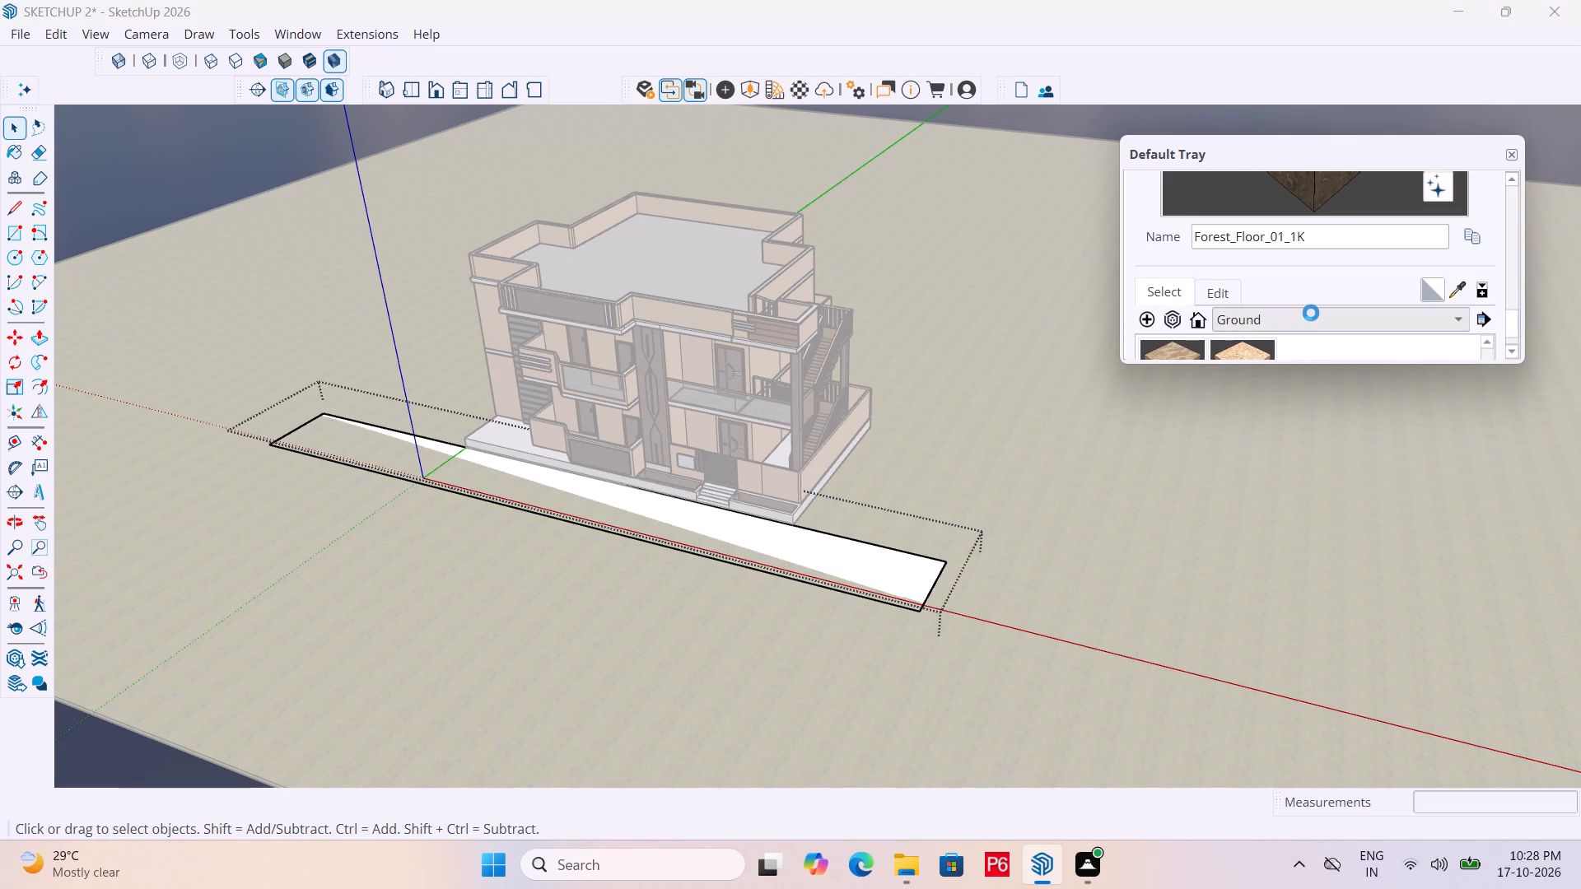
pyautogui.scroll(-6, 1322, 313)
pyautogui.scroll(-10, 1454, 313)
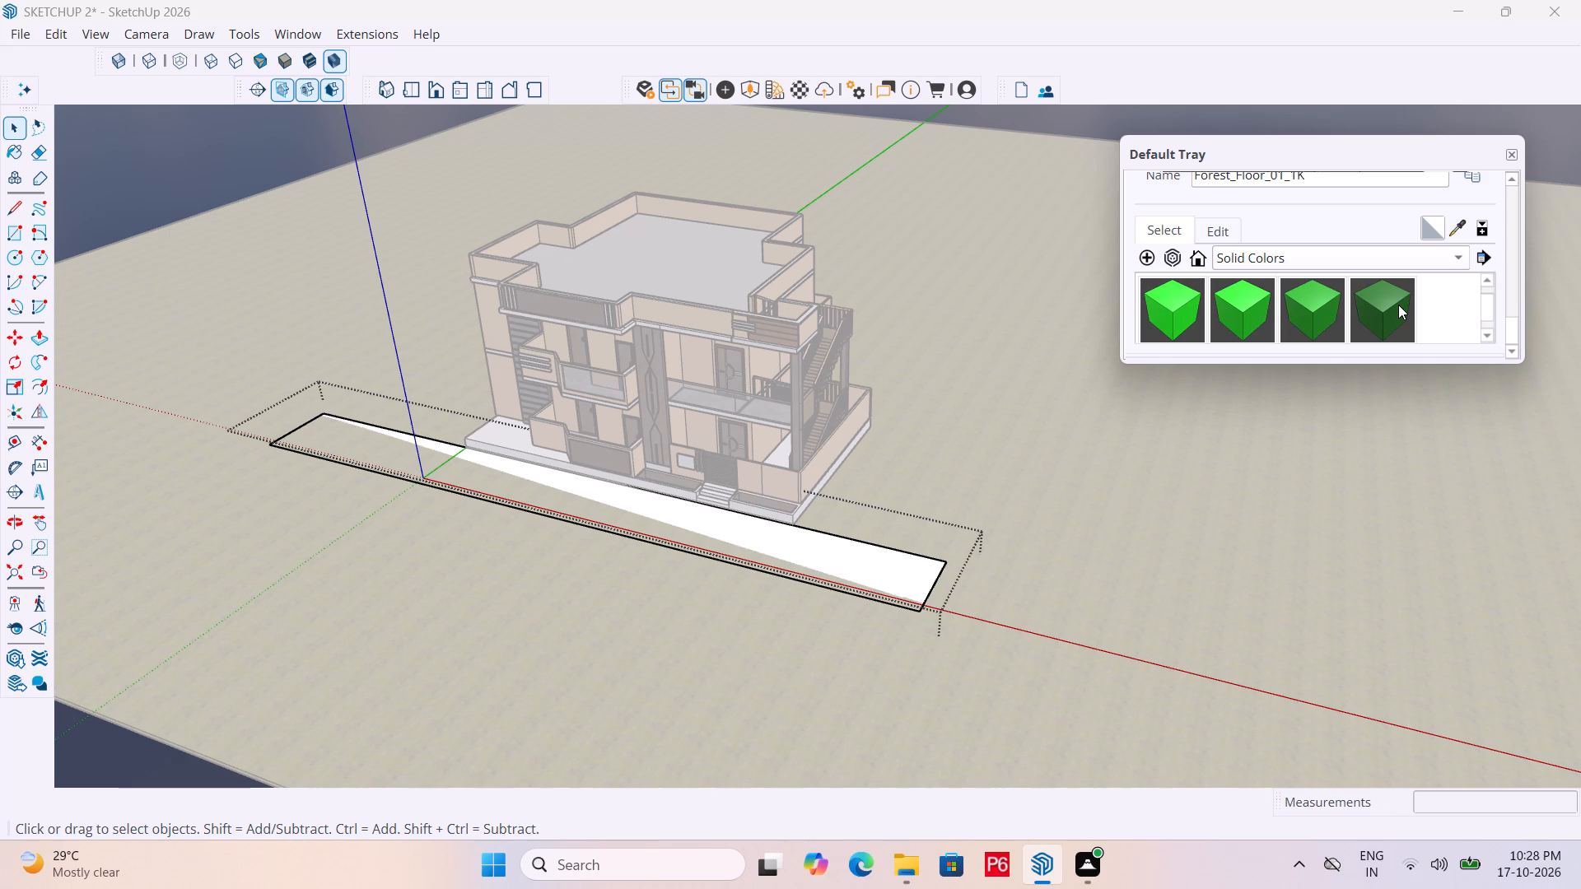
pyautogui.scroll(-12, 1398, 305)
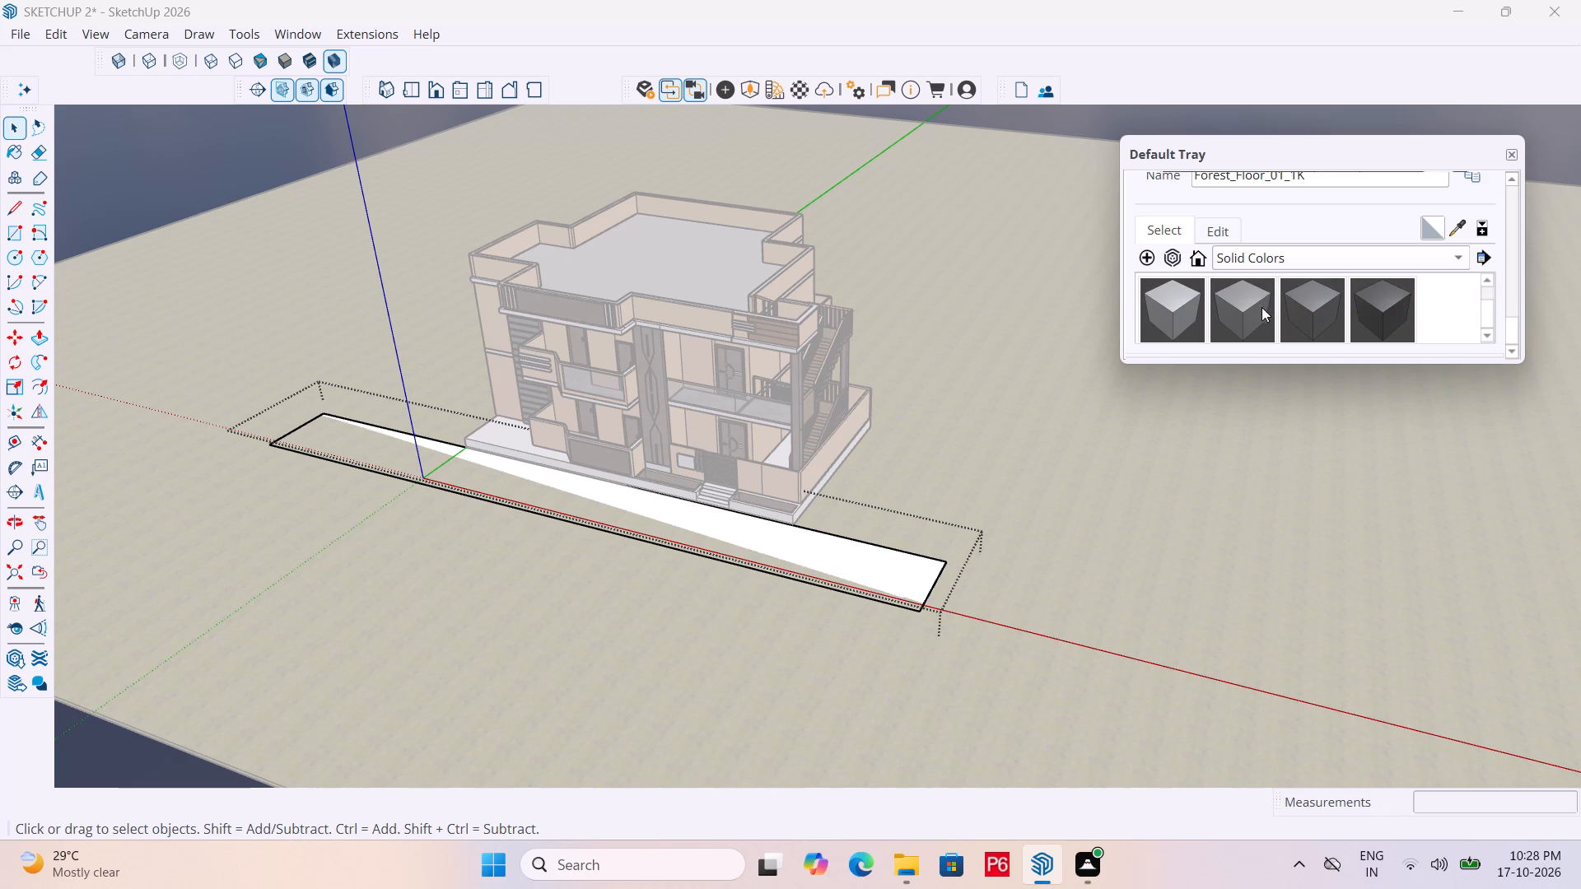
pyautogui.click(1258, 307)
pyautogui.click(838, 552)
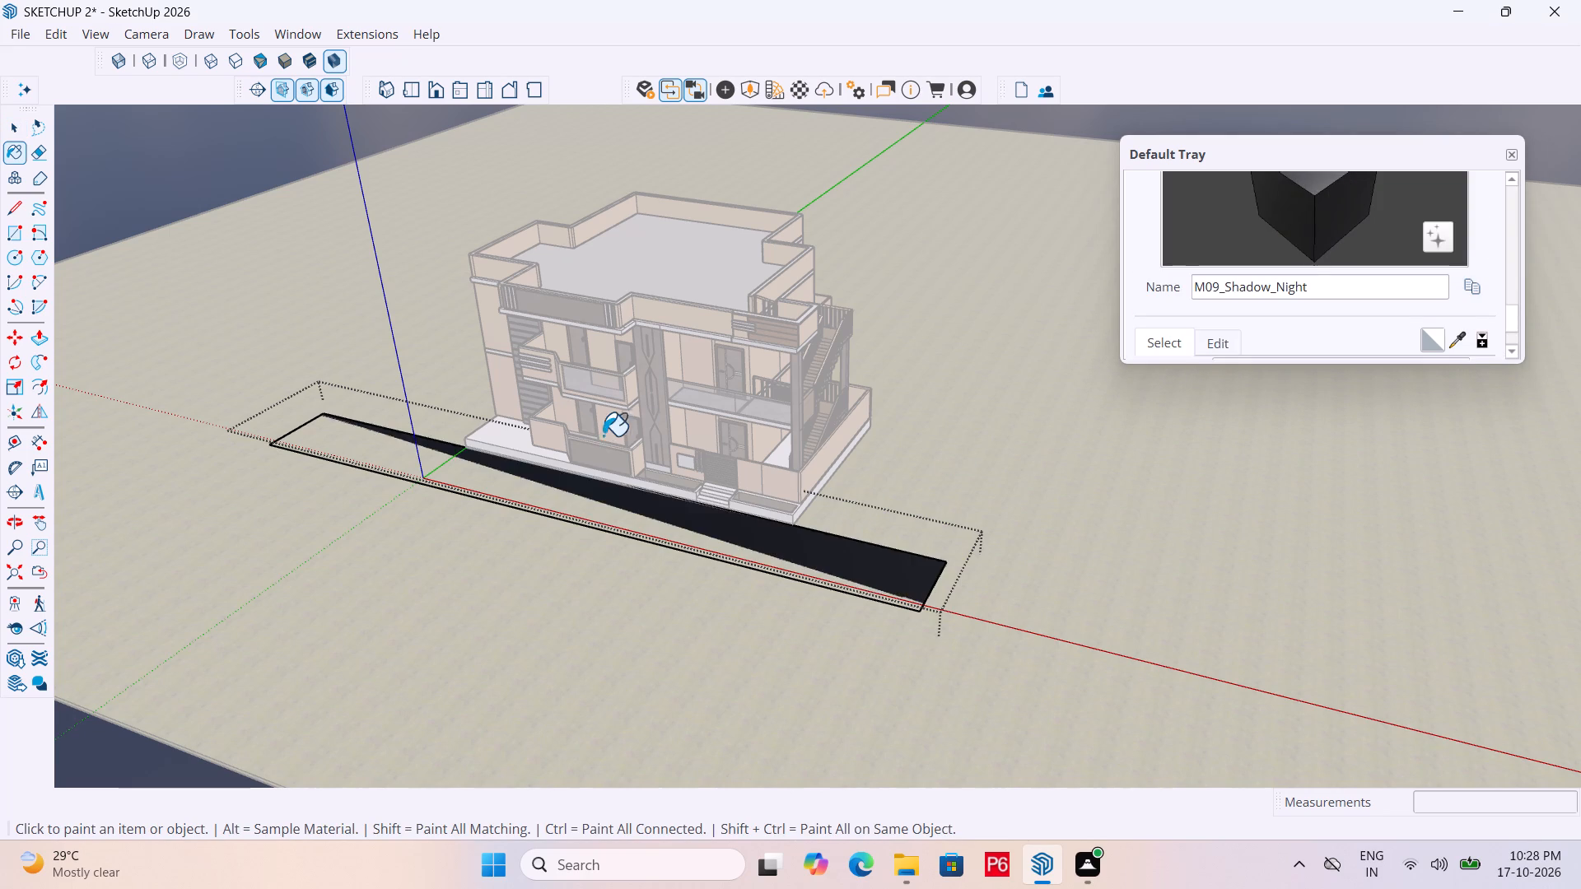
# Push/Pull the dark strip's face up by 1" and close its group.
pyautogui.scroll(-6, 592, 435)
pyautogui.press('p')
pyautogui.scroll(6, 648, 460)
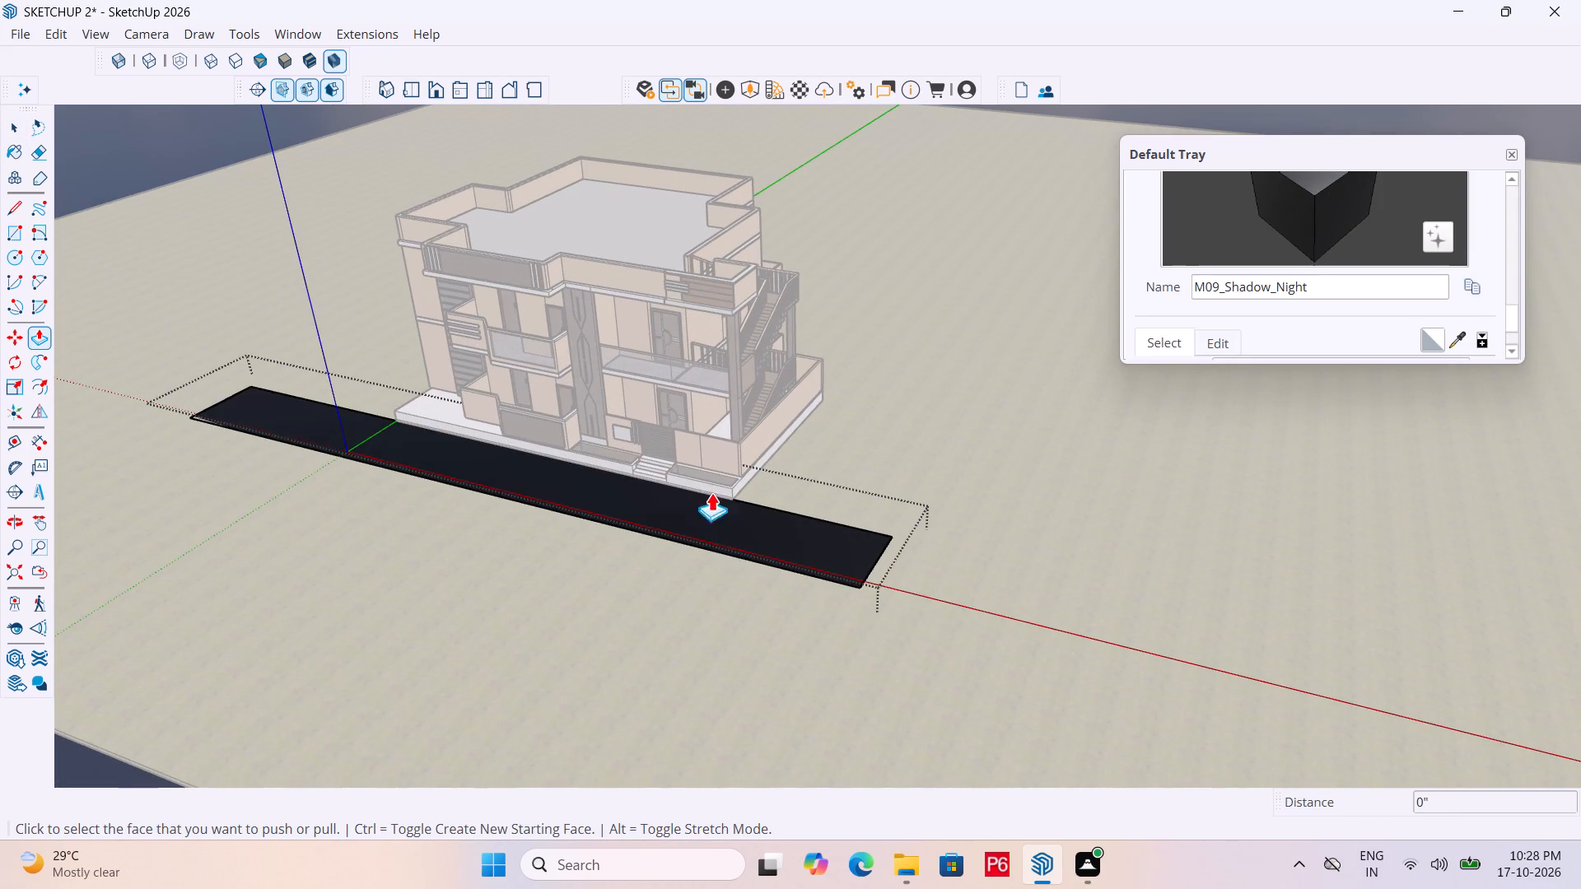
pyautogui.click(747, 530)
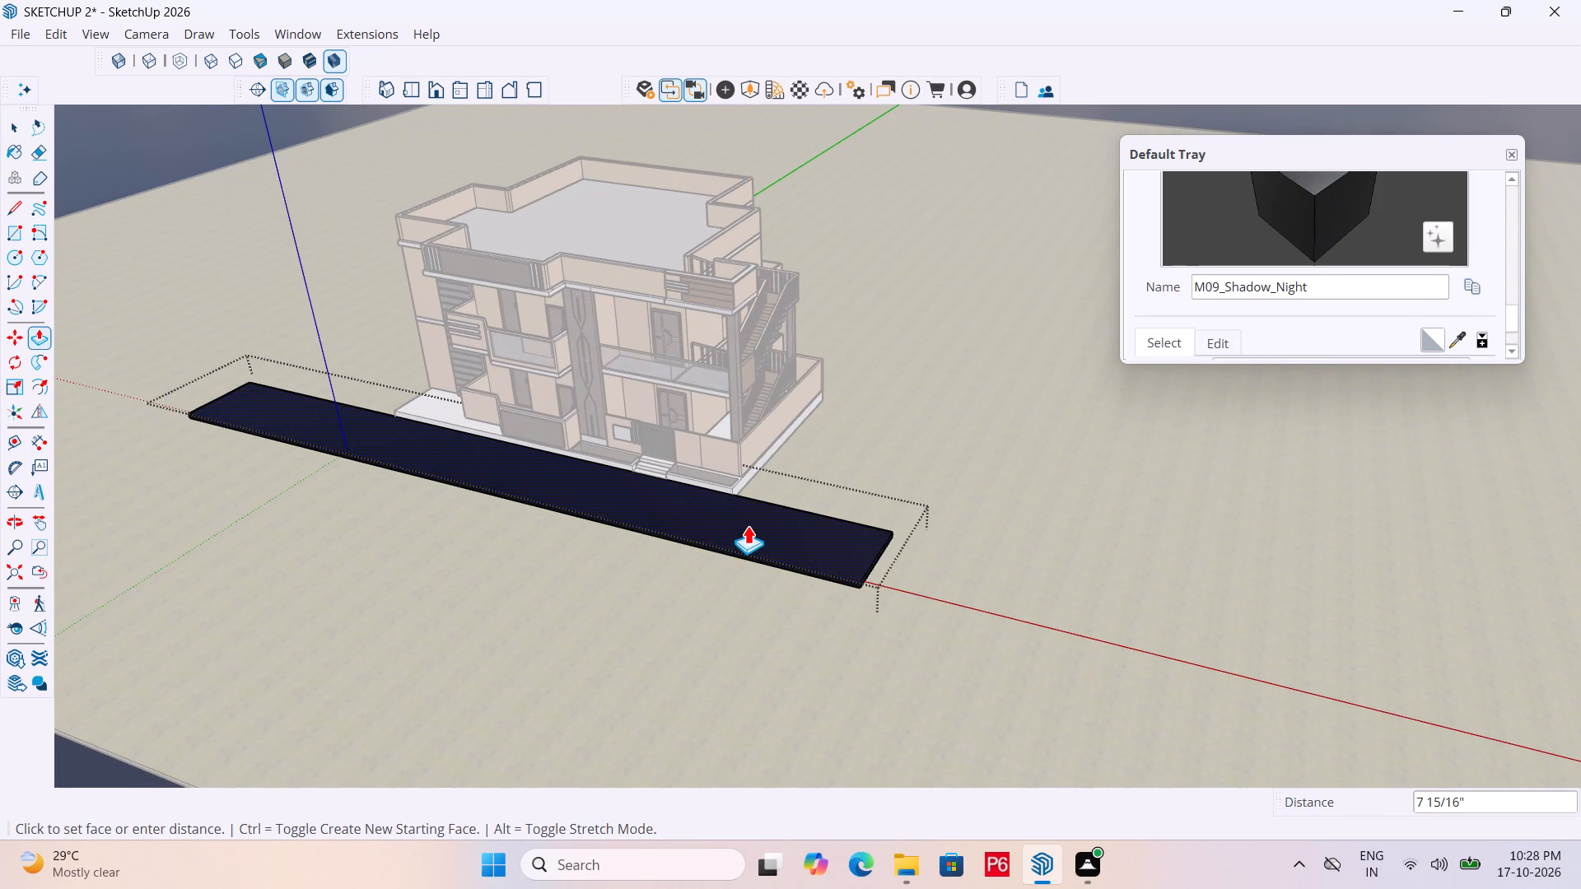
pyautogui.scroll(5, 747, 524)
pyautogui.moveTo(763, 486); pyautogui.dragTo(758, 394, button='middle')
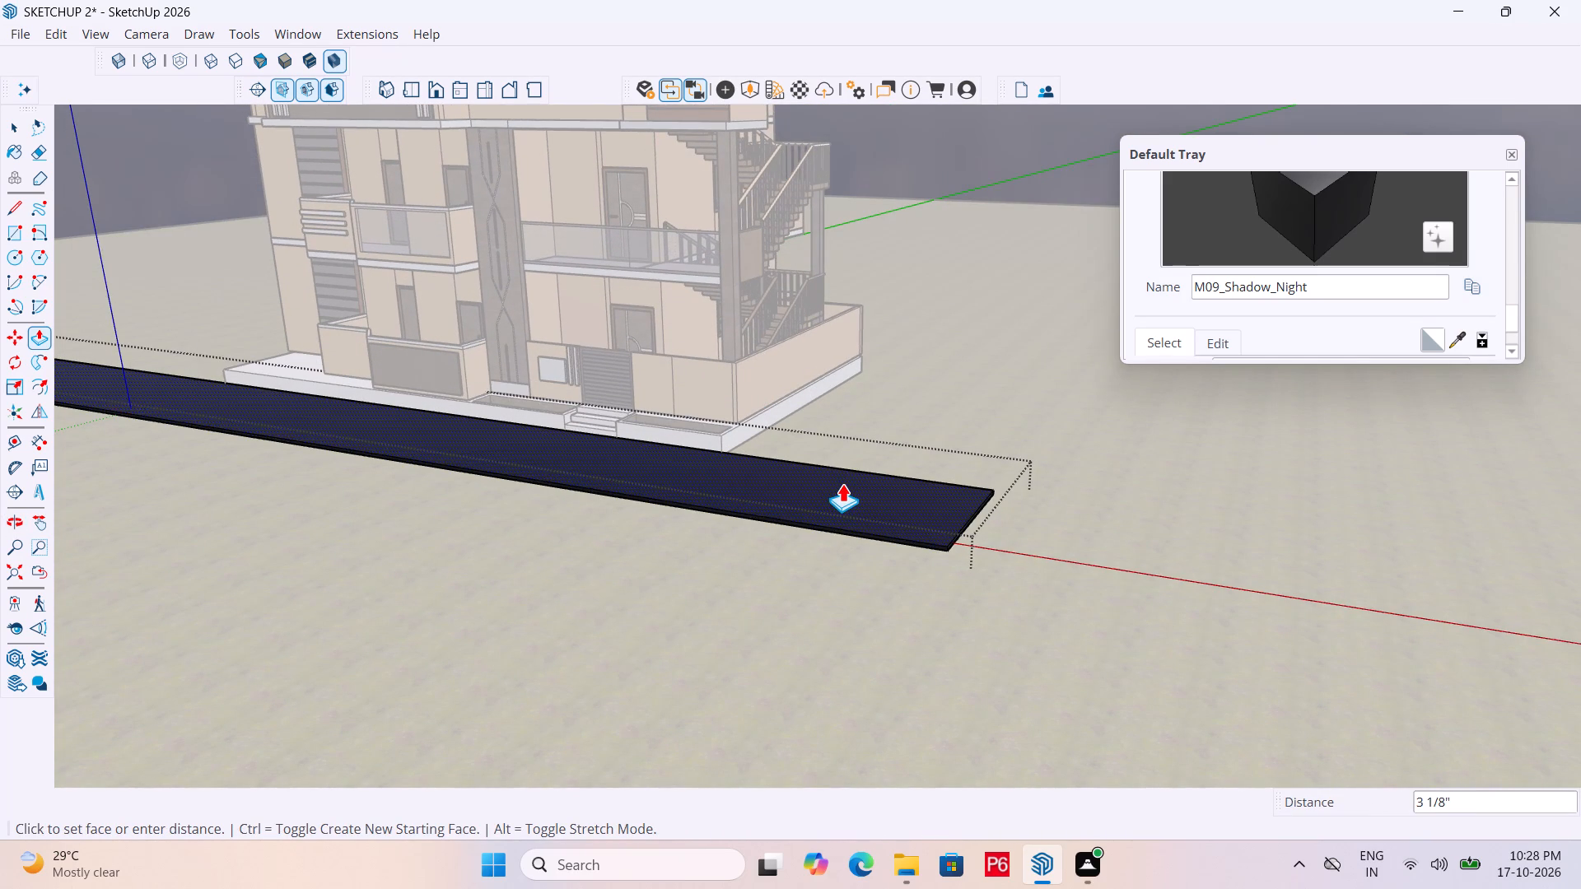
pyautogui.write('1"')
pyautogui.press('Return')
pyautogui.moveTo(876, 524); pyautogui.dragTo(619, 541, button='middle')
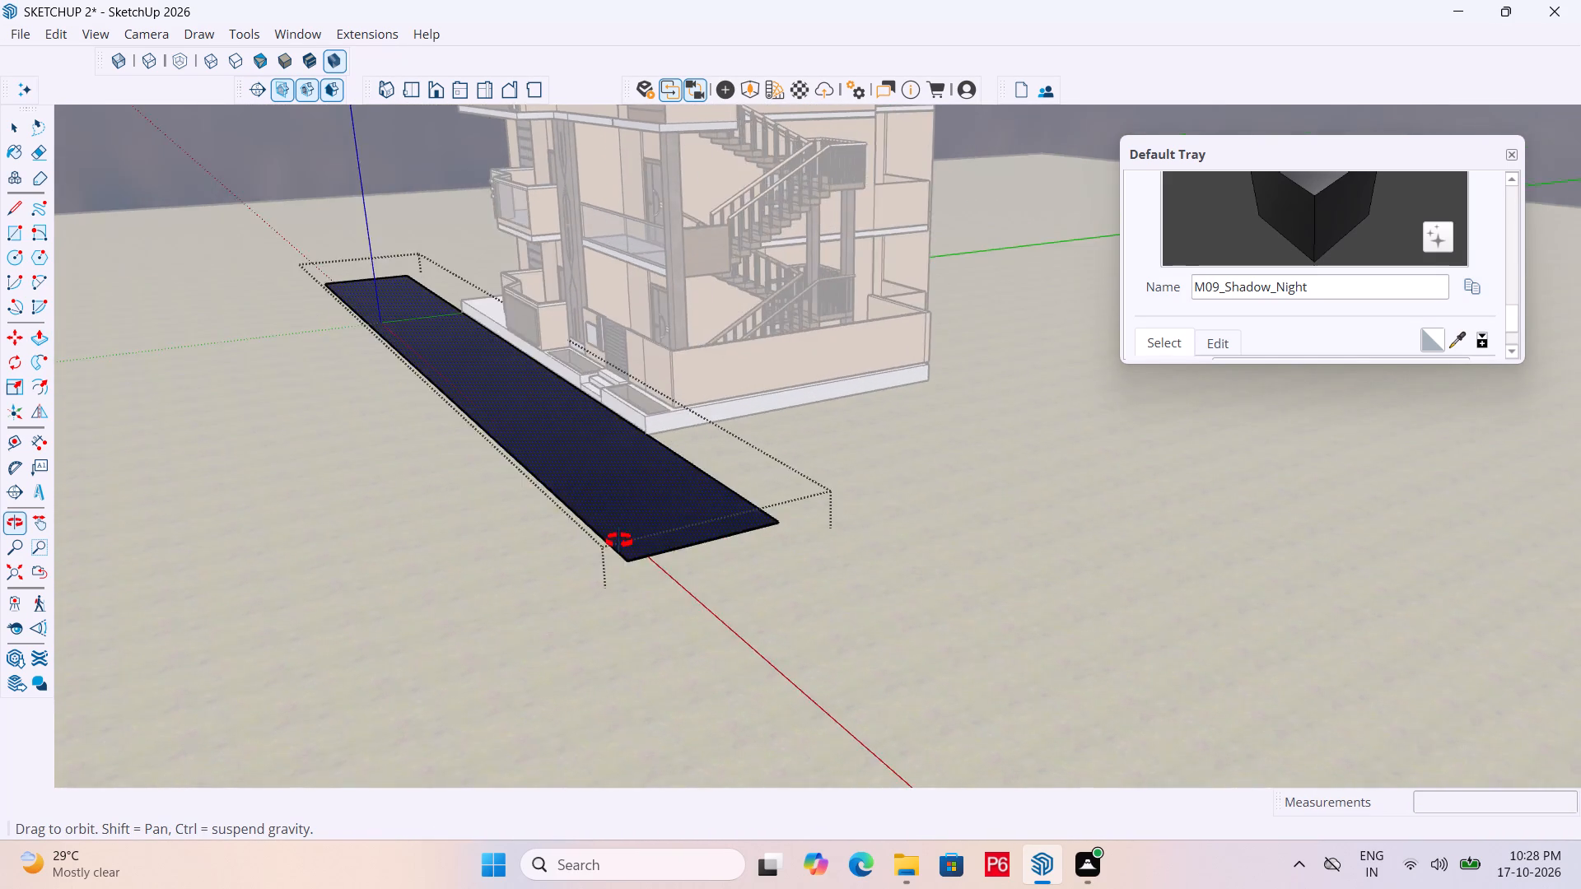
pyautogui.moveTo(619, 541); pyautogui.dragTo(790, 559, button='middle')
pyautogui.press('space')
pyautogui.doubleClick(238, 132)
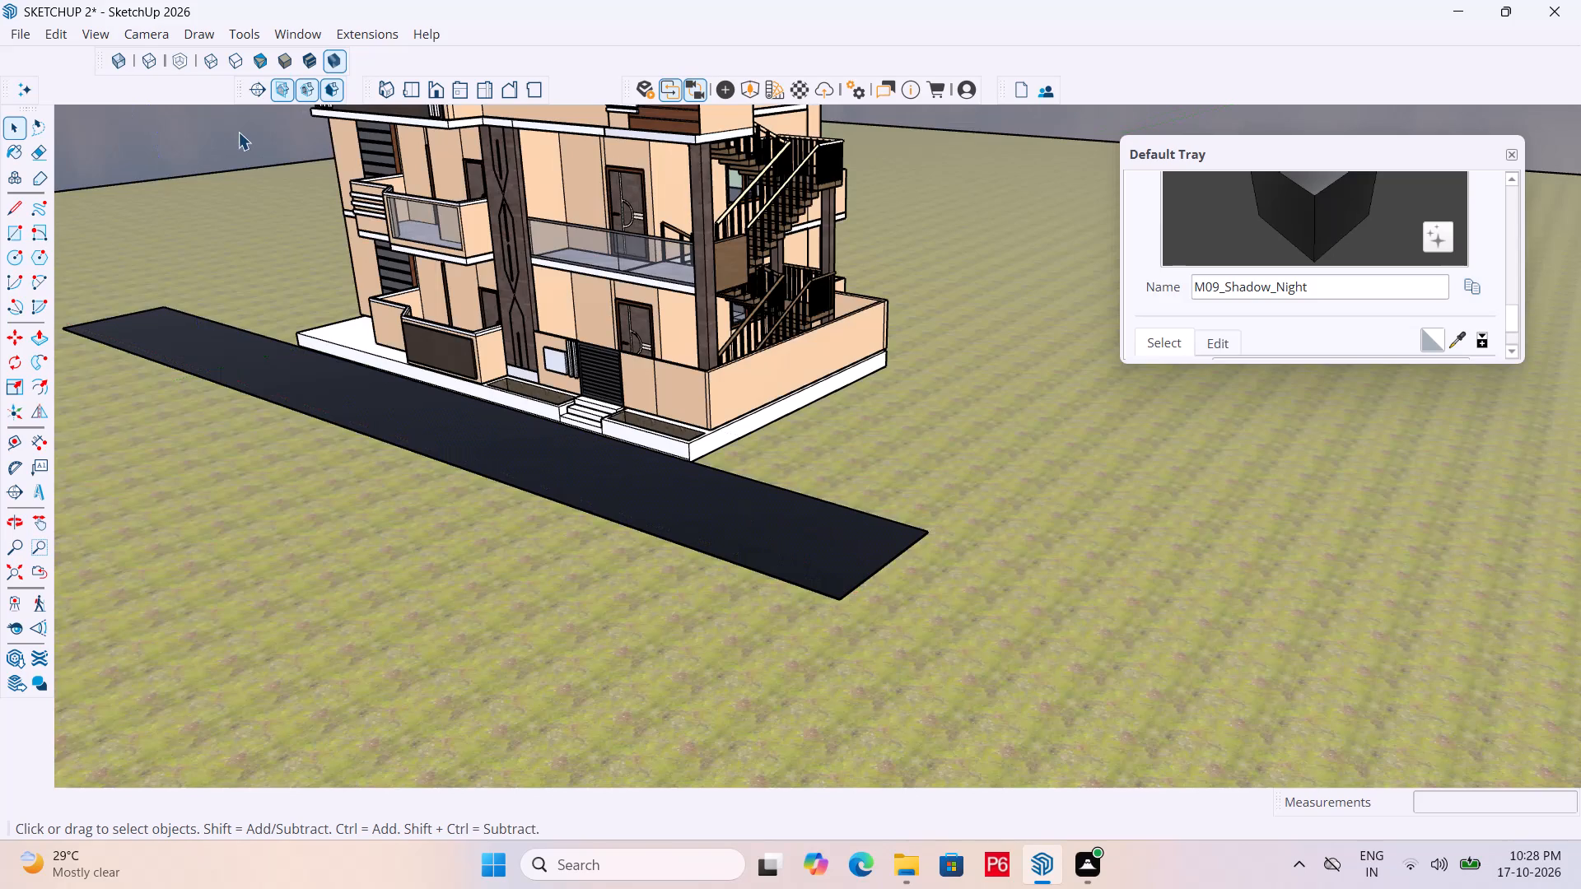
# Save the model.
pyautogui.hotkey('ctrl', 's')
pyautogui.hotkey('ctrl', 's')
pyautogui.hotkey('ctrl', 's')
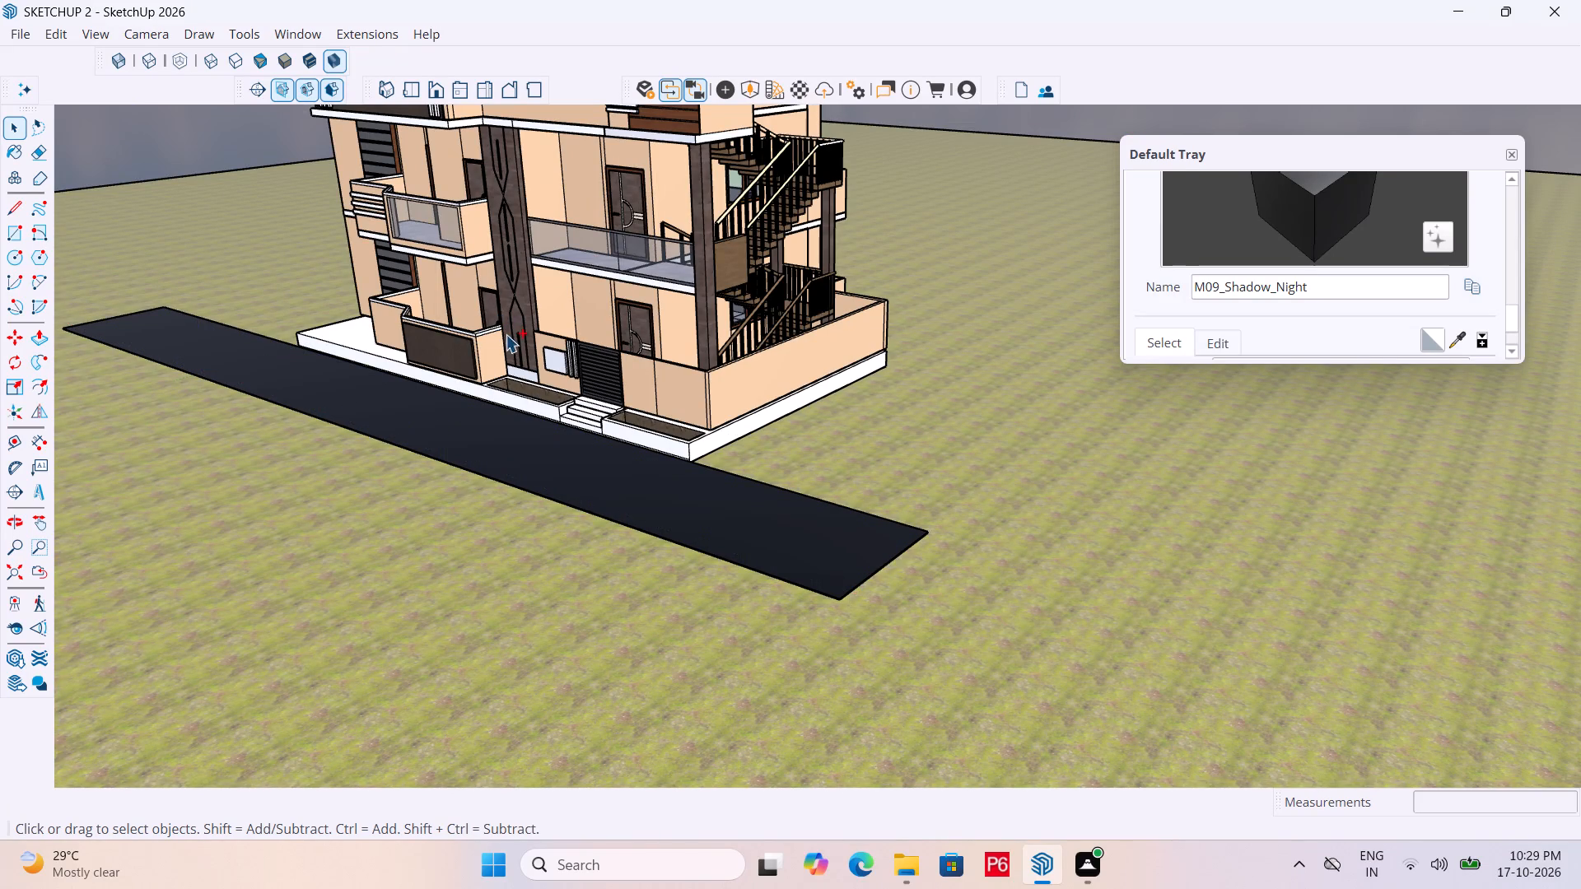
# Scale the dark strip lengthwise so its stair-side end extends much farther beyond the house.
pyautogui.moveTo(691, 485); pyautogui.dragTo(685, 511, button='middle')
pyautogui.scroll(-2, 809, 524)
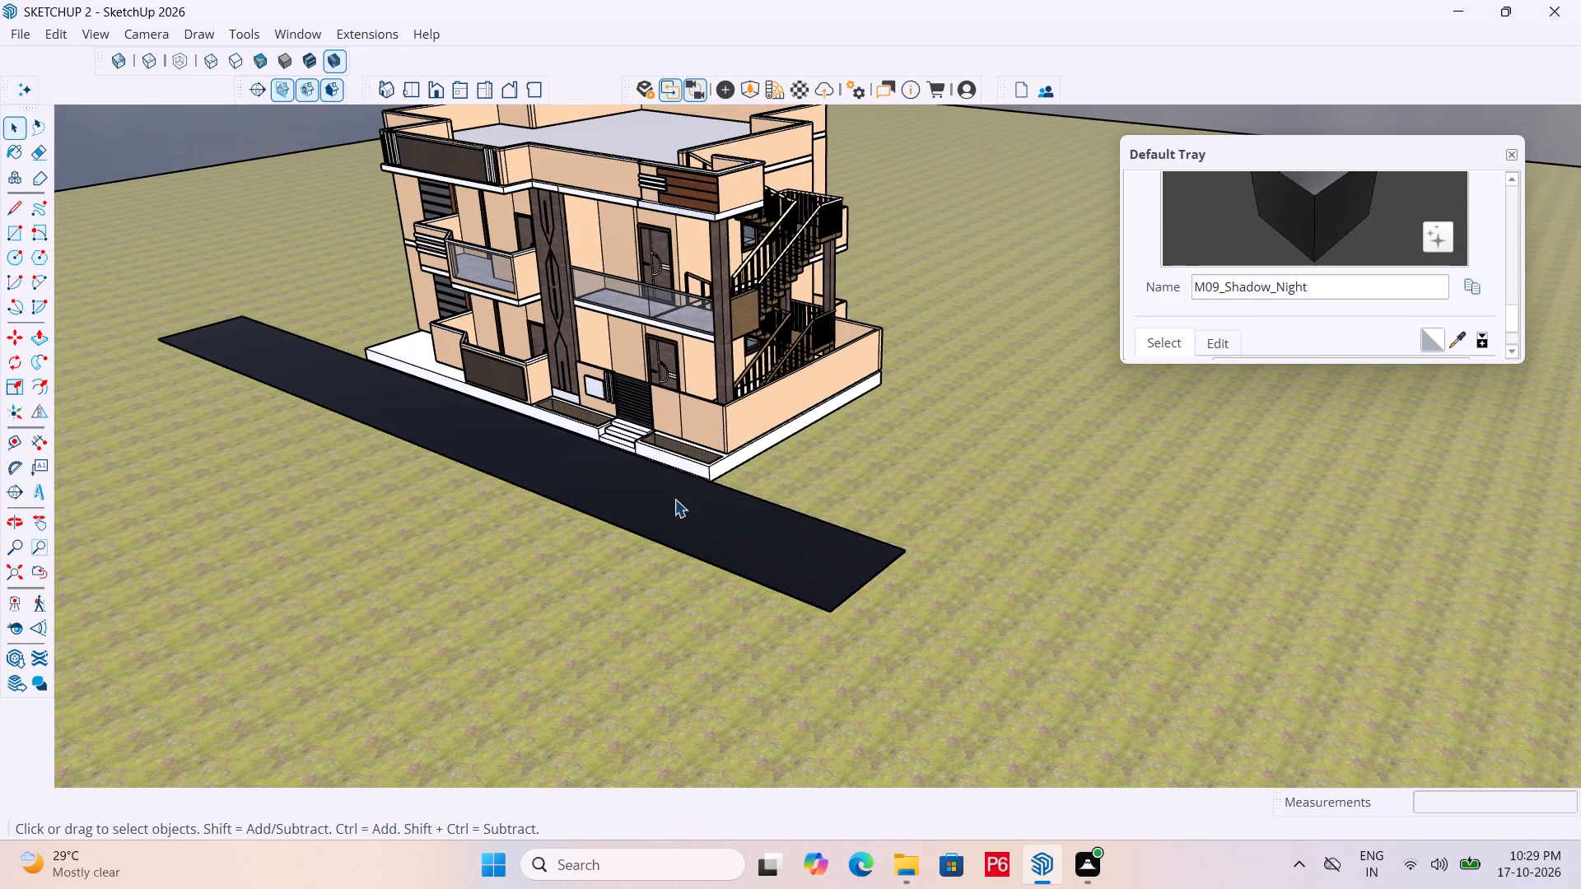
pyautogui.scroll(3, 856, 582)
pyautogui.click(796, 547)
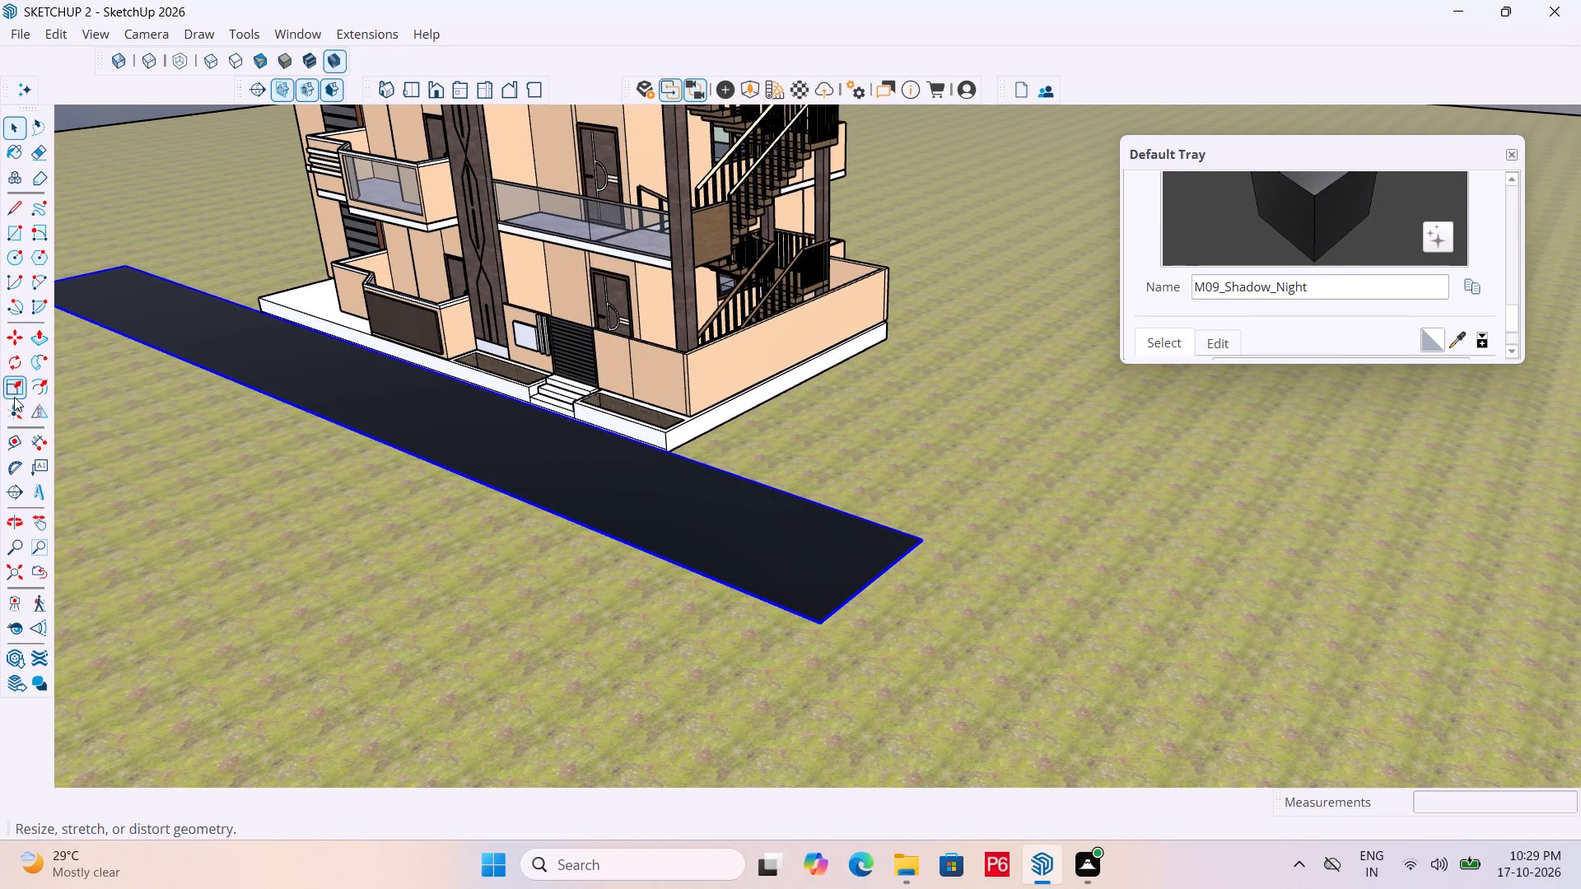
pyautogui.click(2, 377)
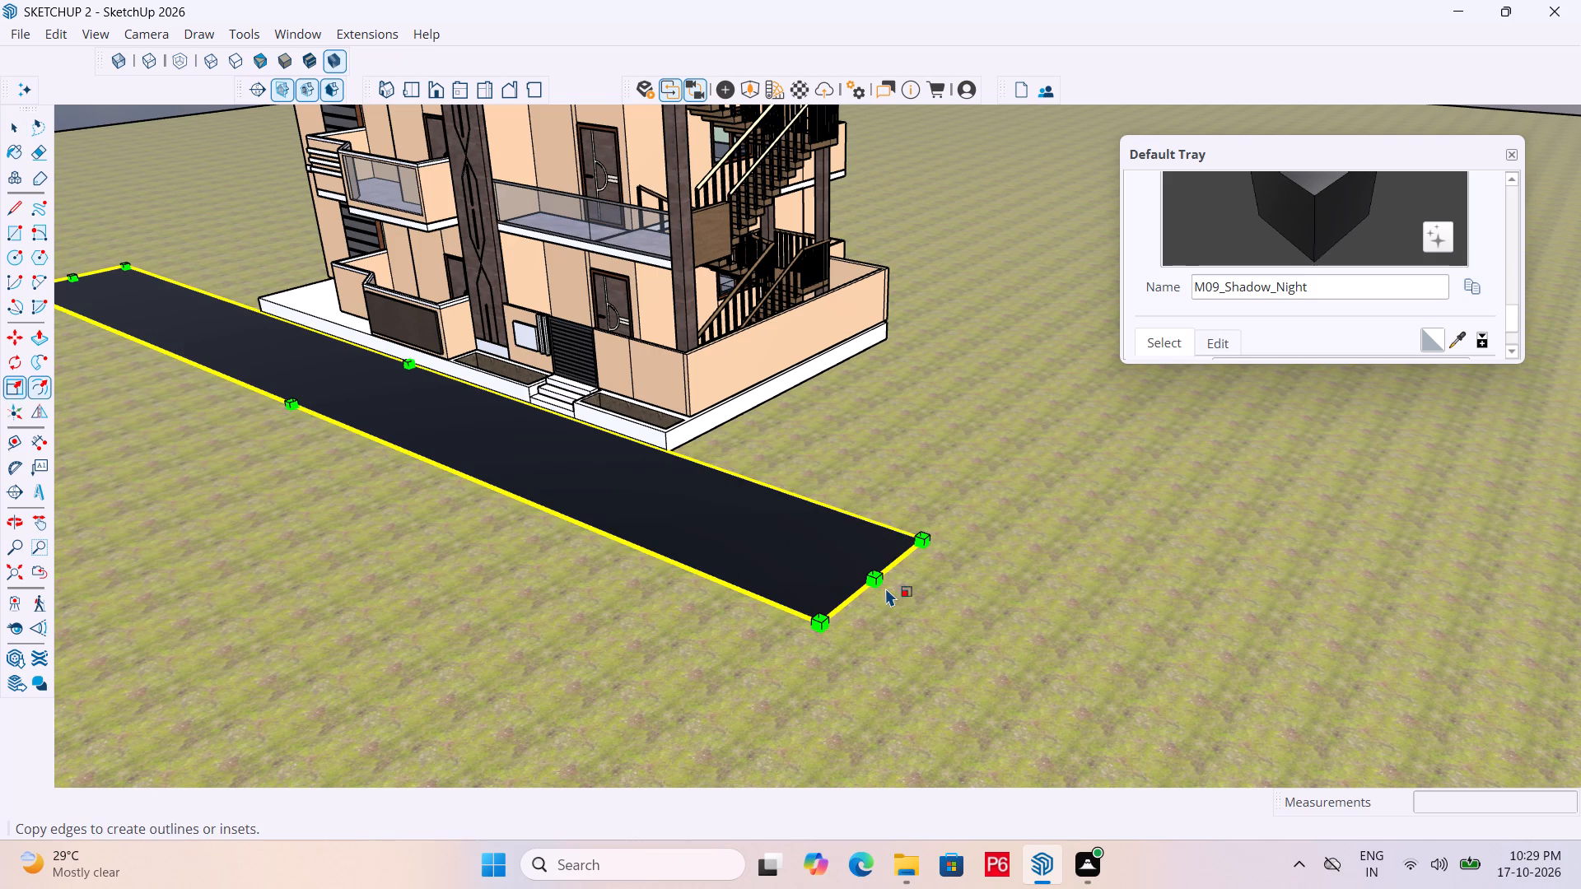
pyautogui.click(881, 578)
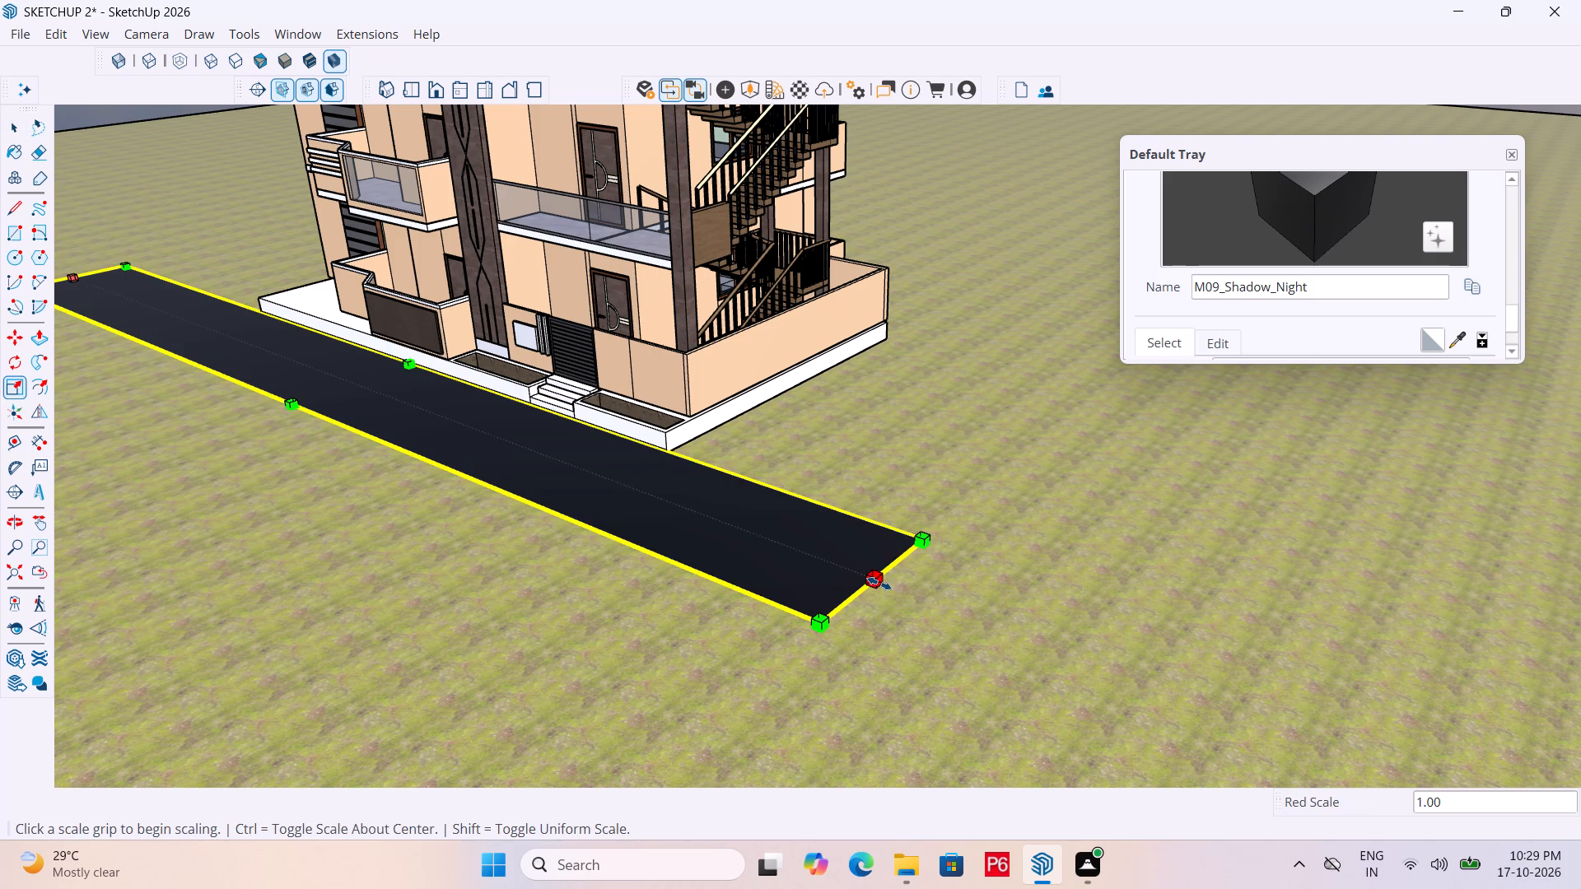
pyautogui.click(879, 584)
pyautogui.moveTo(1252, 700); pyautogui.dragTo(1250, 692)
pyautogui.scroll(-4, 1121, 588)
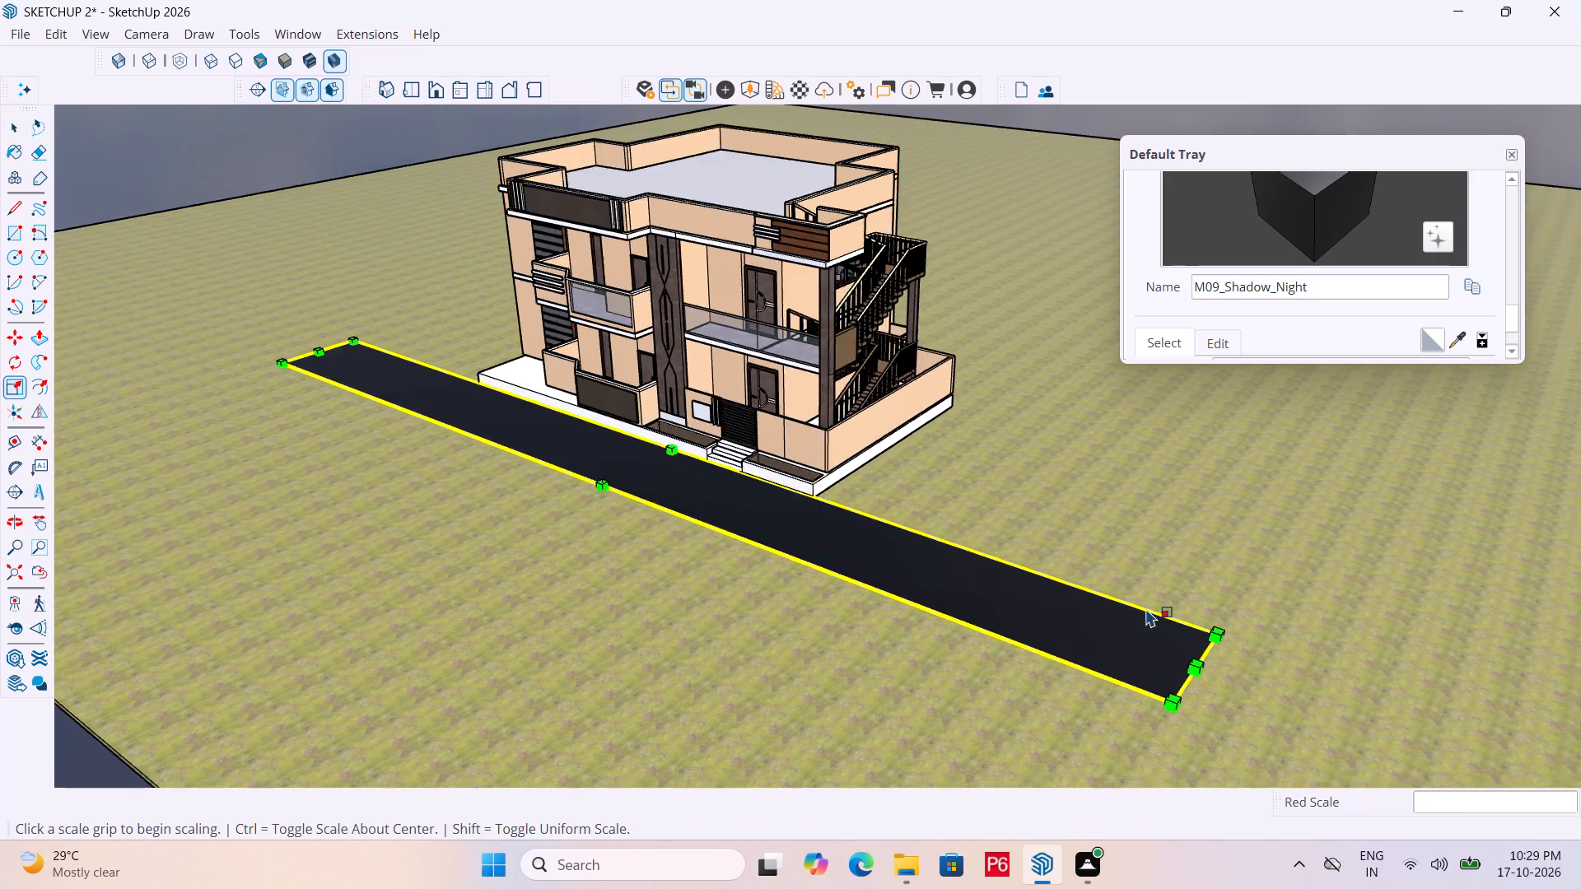
# Scale the dark strip lengthwise so its end away from the stairs extends farther past the house.
pyautogui.scroll(-2, 1145, 608)
pyautogui.scroll(5, 450, 381)
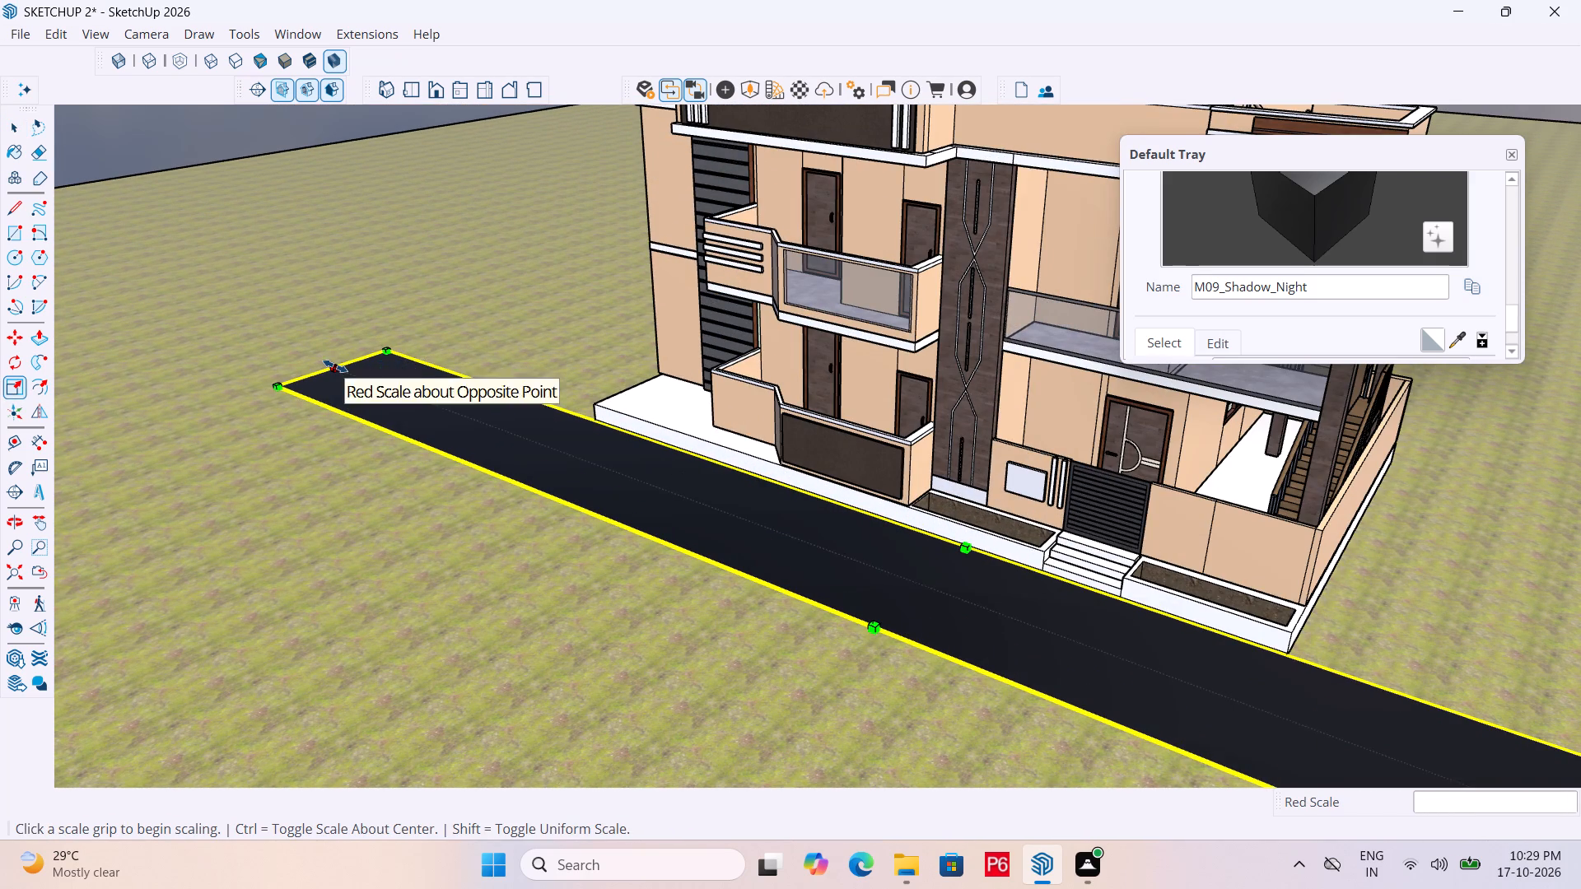
pyautogui.click(335, 366)
pyautogui.click(222, 291)
pyautogui.scroll(-6, 397, 305)
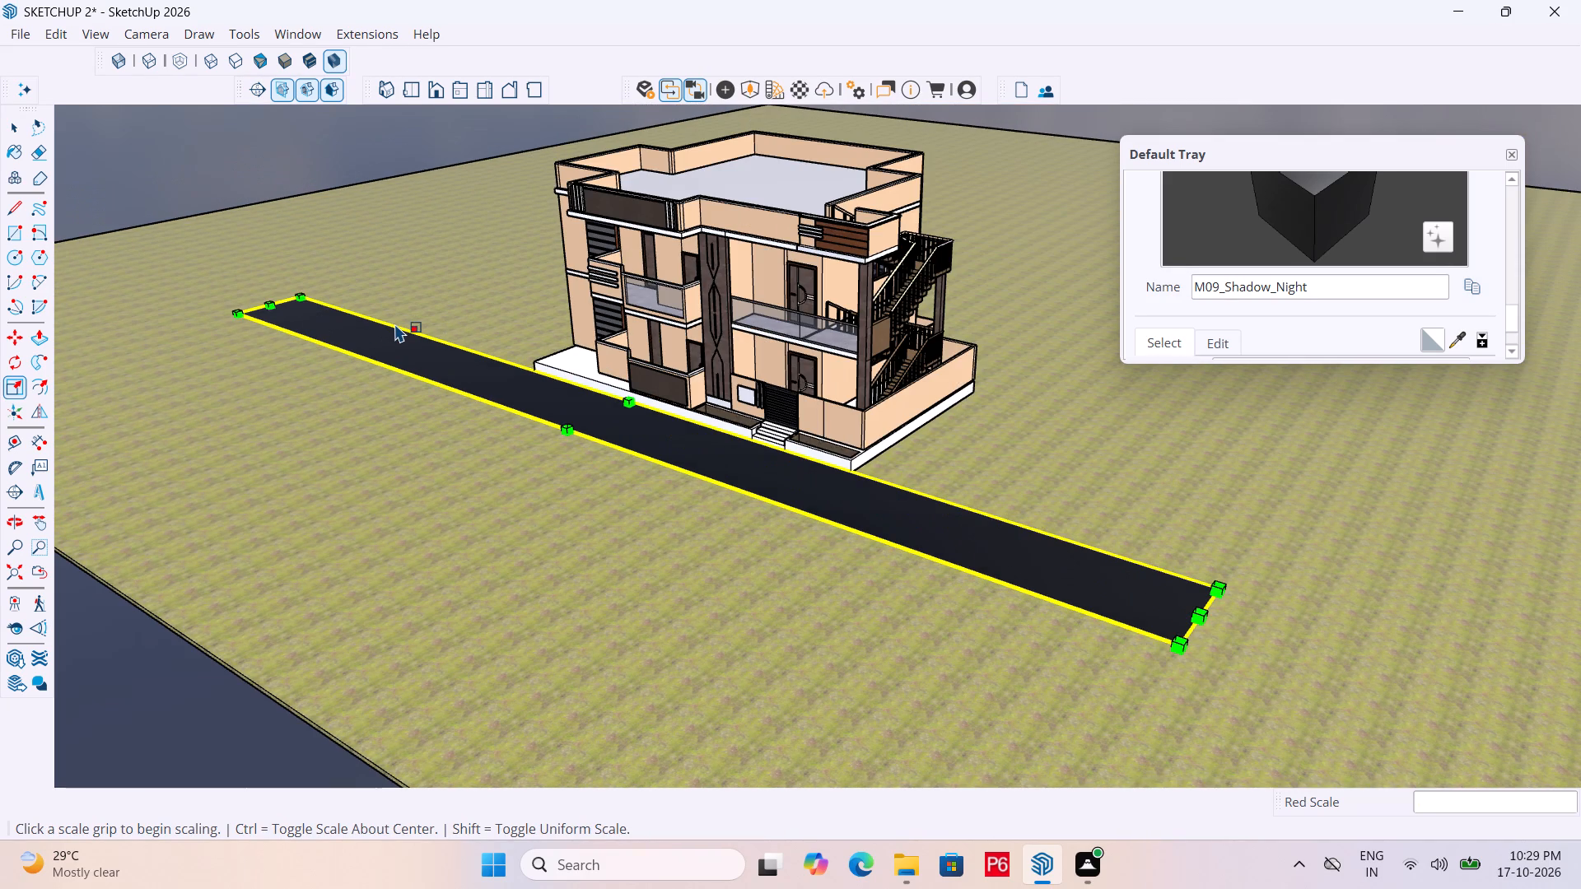
pyautogui.press('space')
# Save the model with the lengthened strip and clear the selection.
pyautogui.hotkey('ctrl', 's')
pyautogui.hotkey('ctrl', 's')
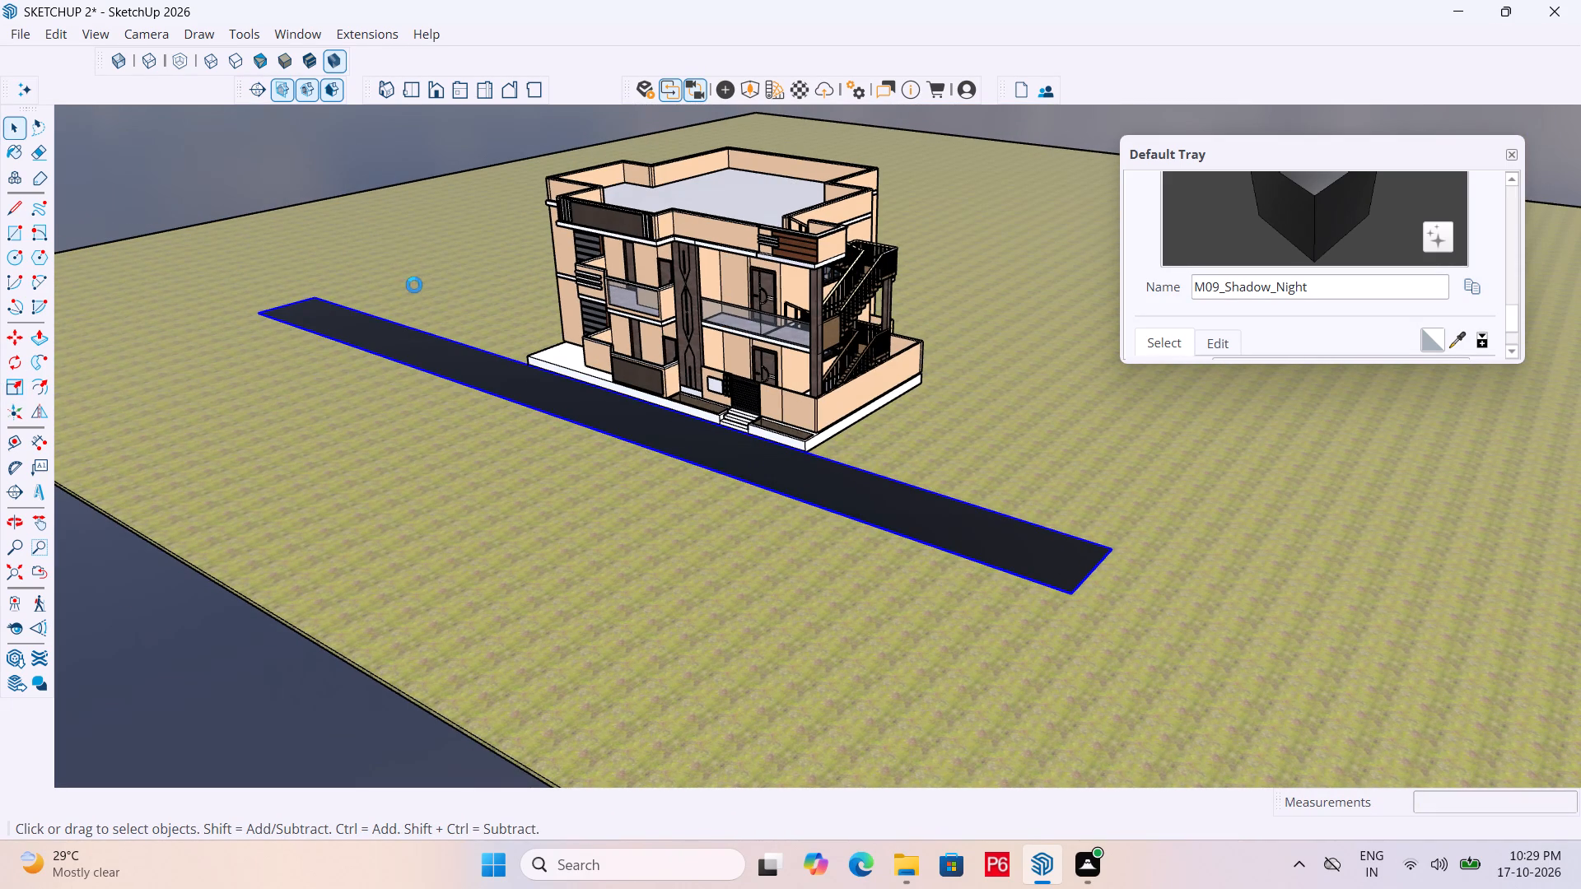
pyautogui.hotkey('ctrl', 's')
pyautogui.hotkey('ctrl', 's')
pyautogui.hotkey('ctrl', 's')
pyautogui.press('space')
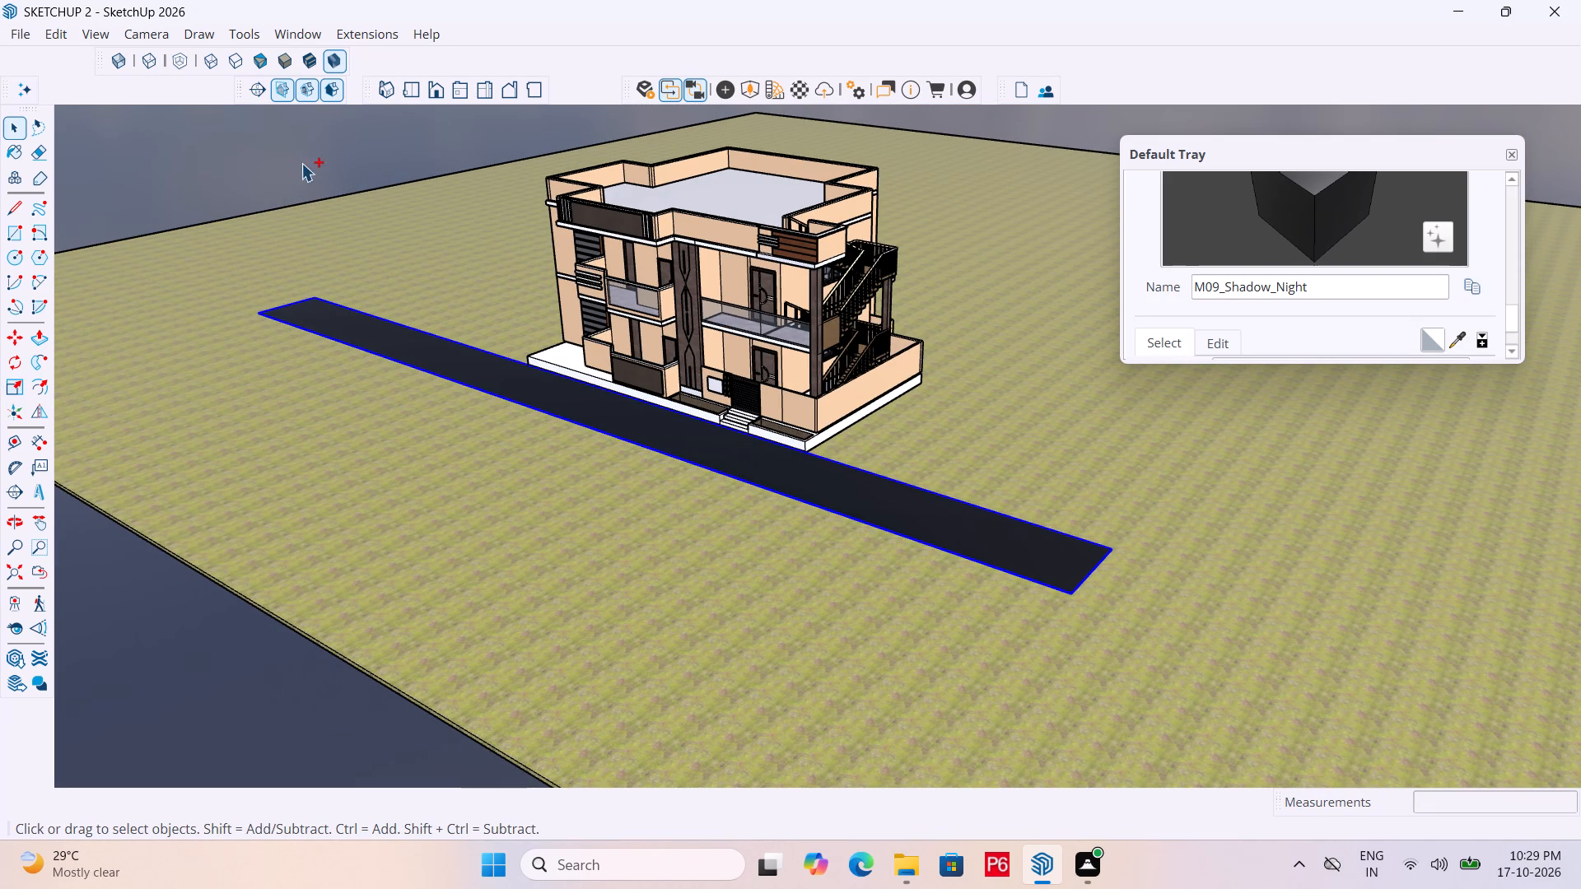
pyautogui.click(302, 162)
pyautogui.doubleClick(302, 162)
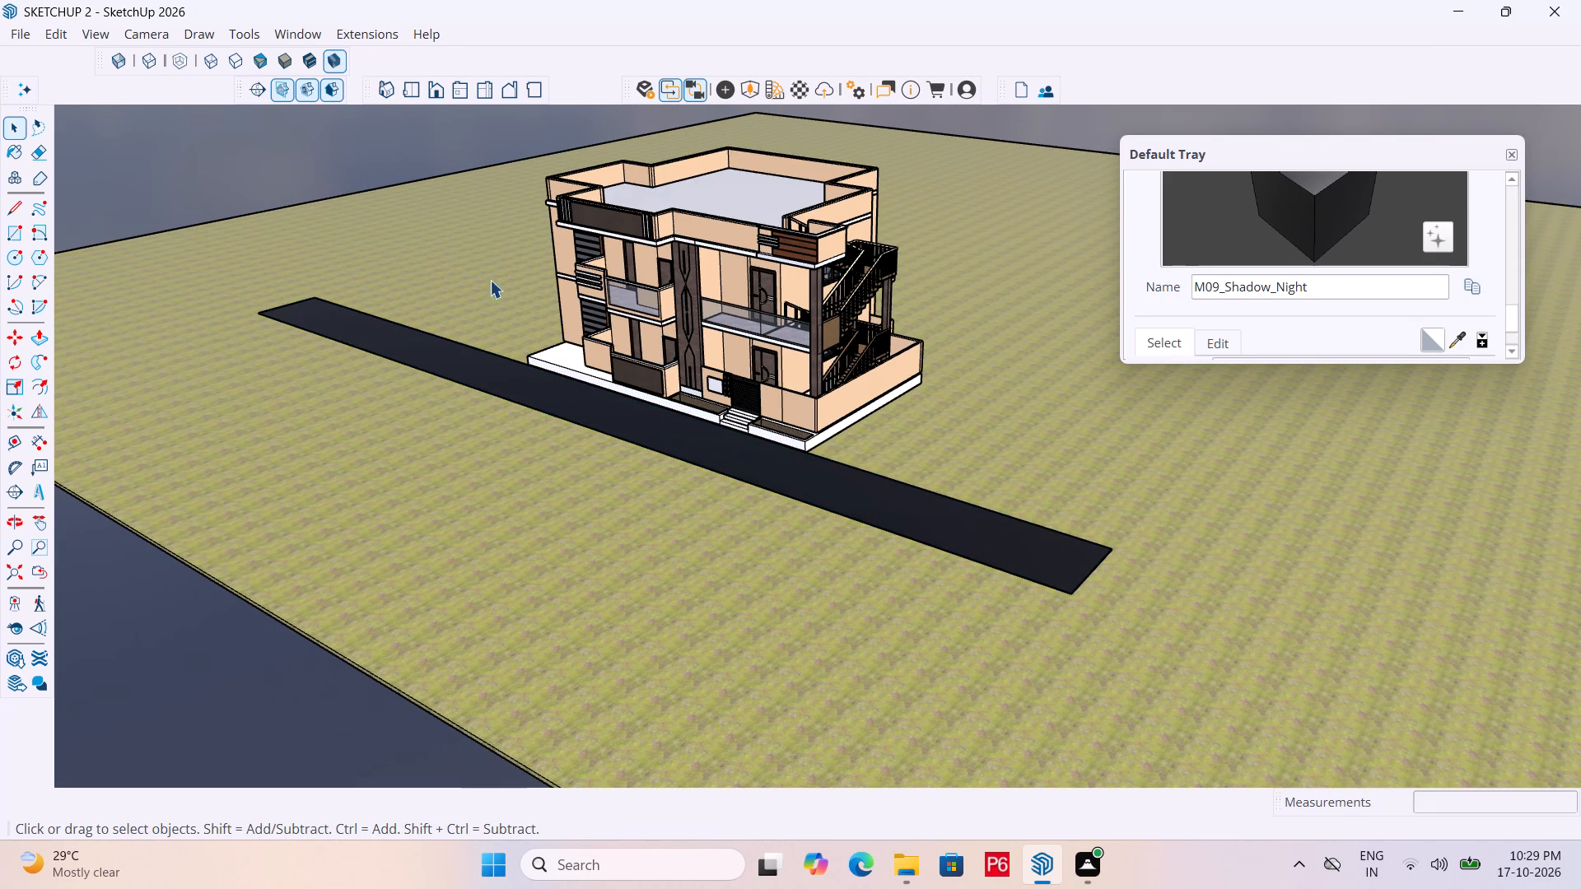
# Examine the house, the dark front strip and the surrounding ground from several angles.
pyautogui.moveTo(758, 384); pyautogui.dragTo(799, 444, button='middle')
pyautogui.moveTo(820, 453); pyautogui.dragTo(840, 458, button='middle')
pyautogui.scroll(3, 837, 458)
pyautogui.moveTo(676, 447); pyautogui.dragTo(924, 382, button='middle')
pyautogui.scroll(-5, 1027, 427)
pyautogui.moveTo(902, 444); pyautogui.dragTo(746, 433, button='middle')
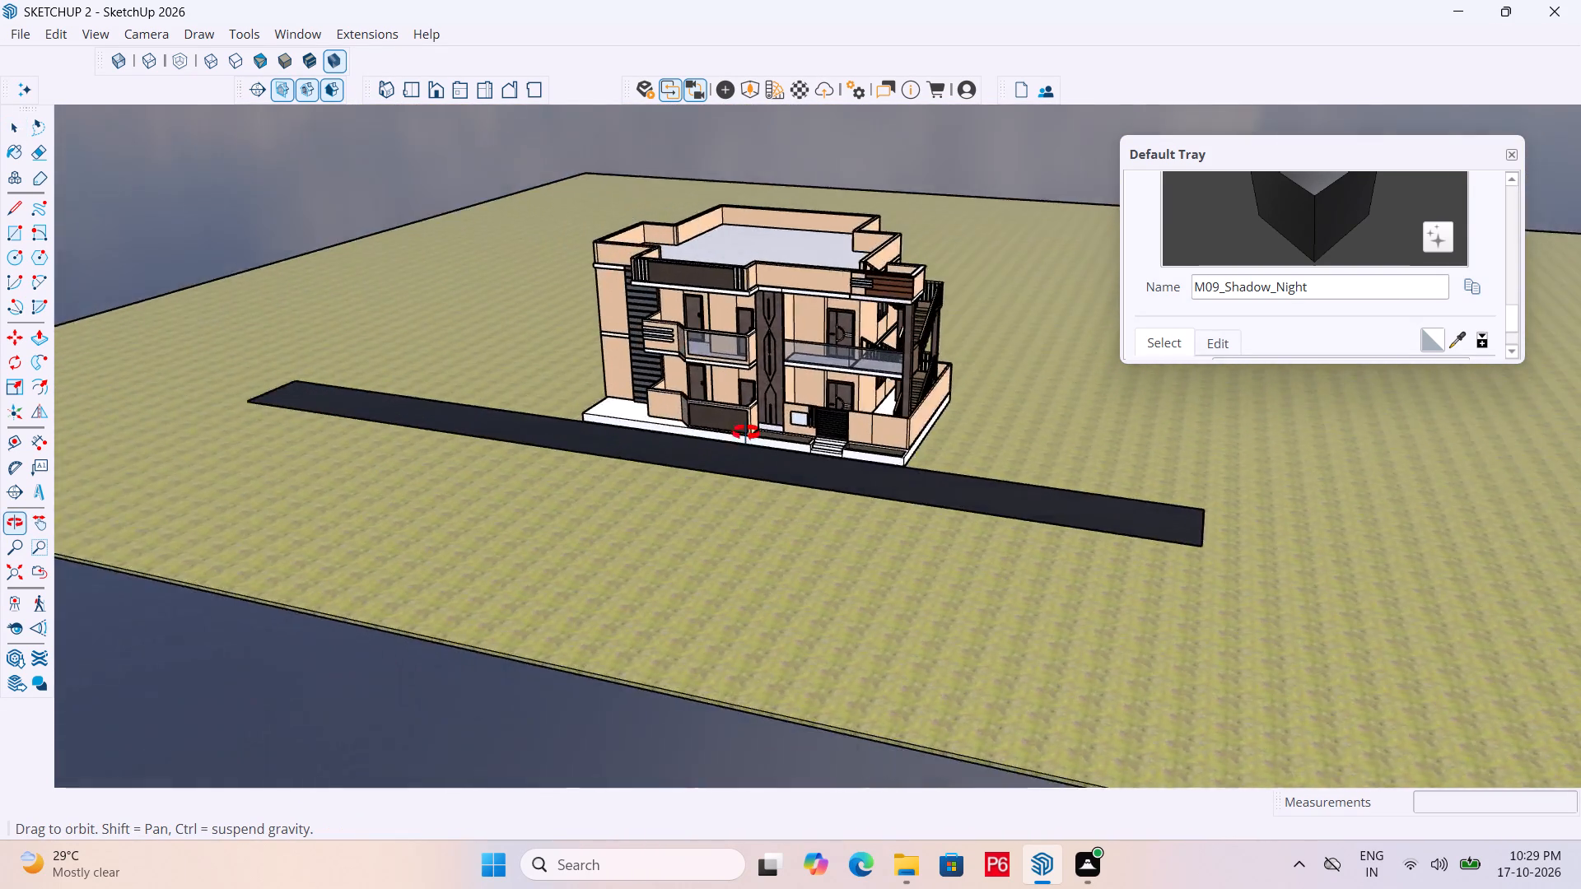
pyautogui.moveTo(746, 433); pyautogui.dragTo(939, 434, button='middle')
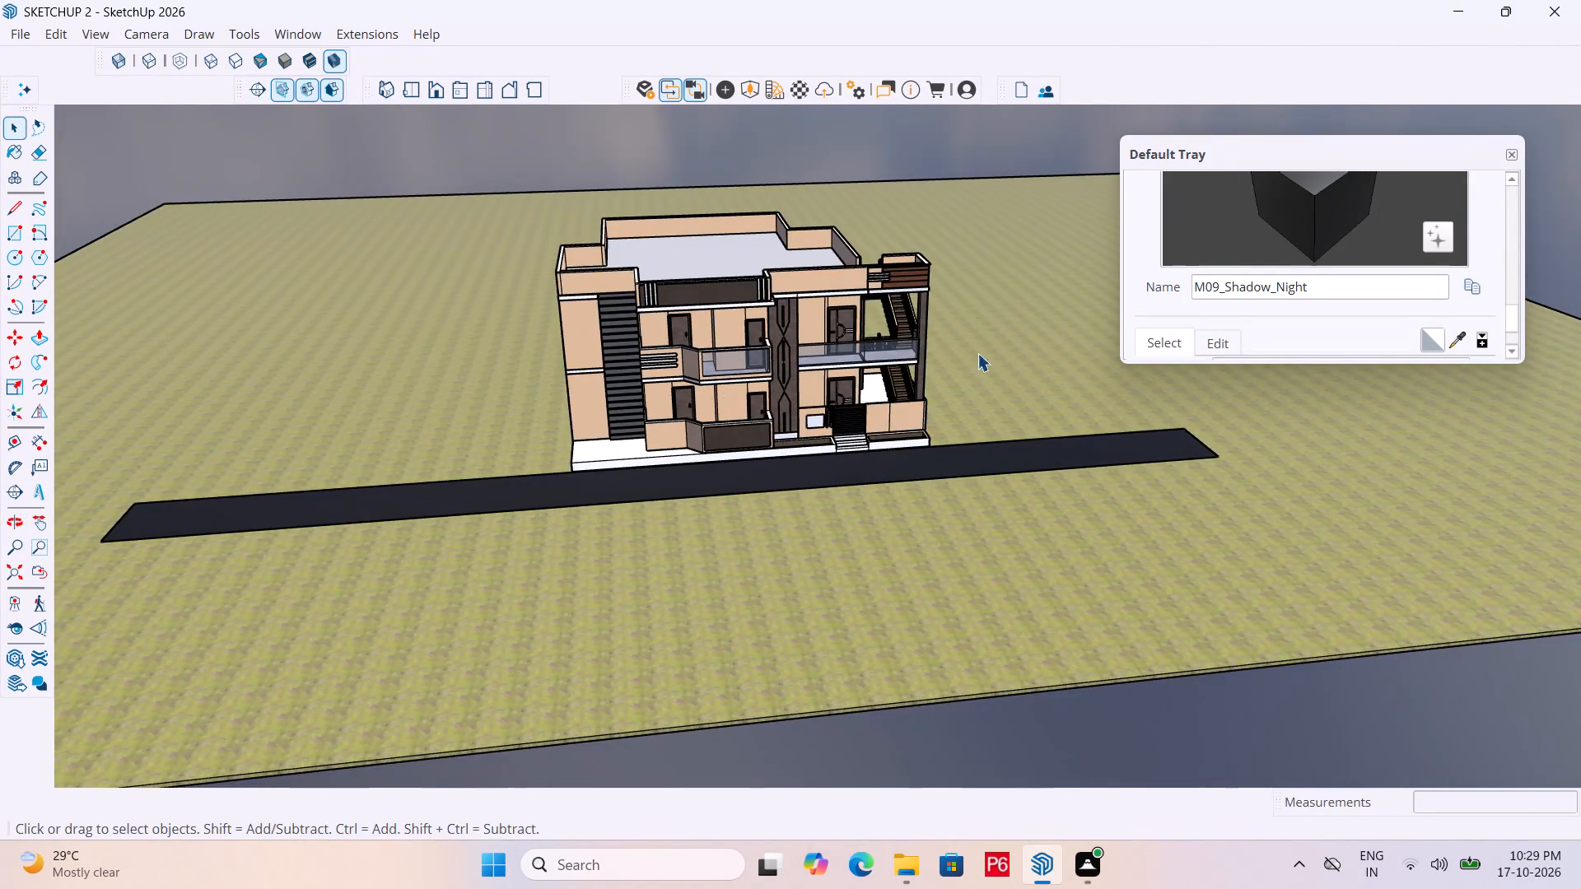
pyautogui.moveTo(977, 353); pyautogui.dragTo(1234, 376, button='middle')
pyautogui.moveTo(694, 486); pyautogui.dragTo(666, 493, button='middle')
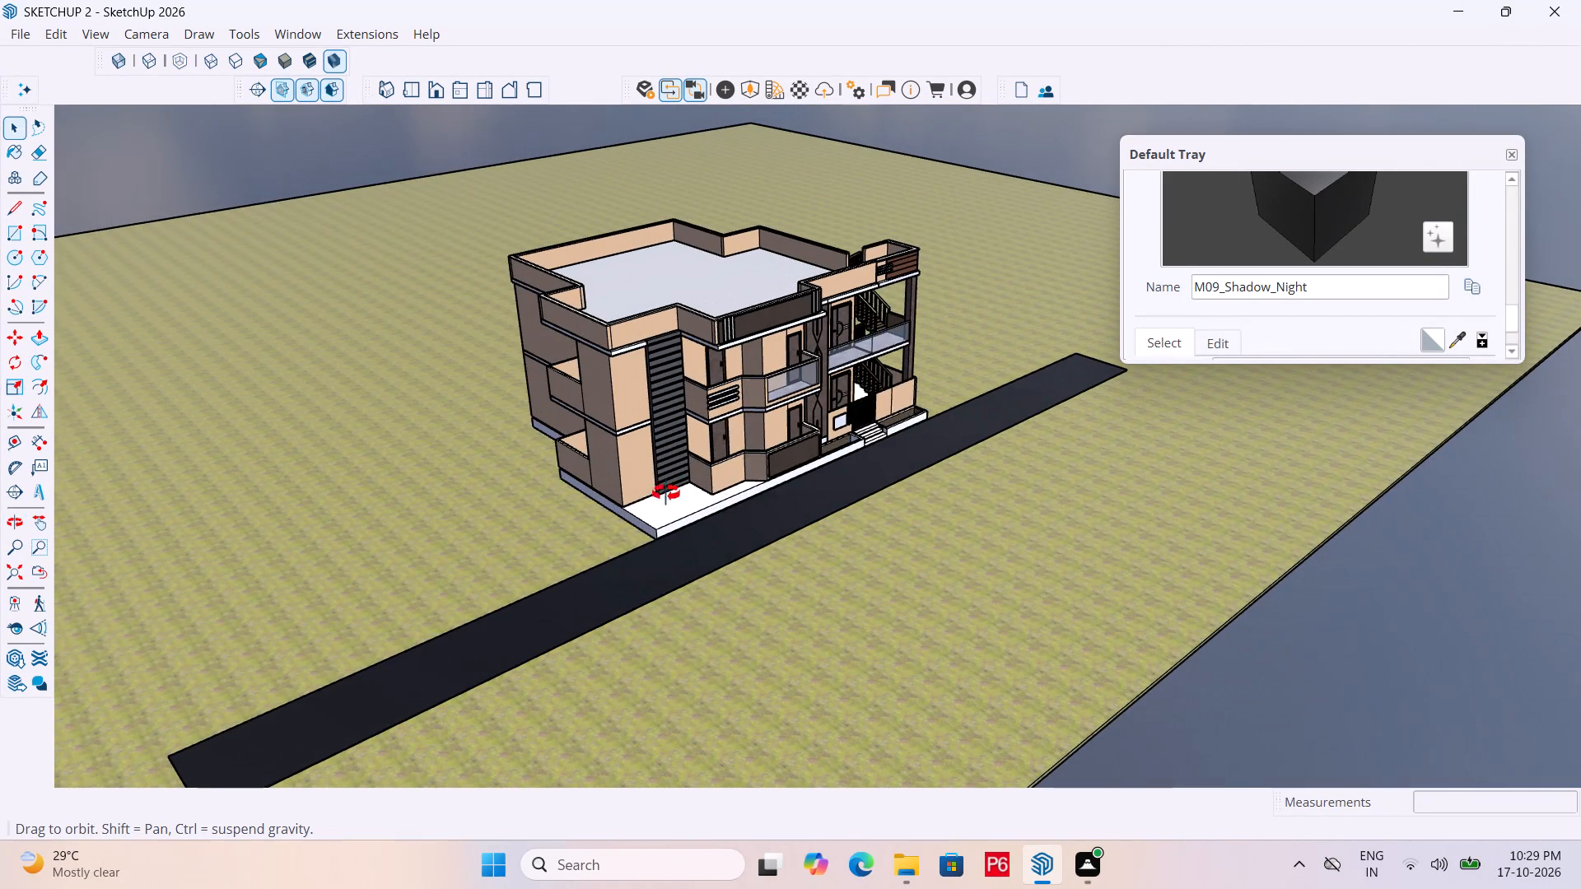
pyautogui.moveTo(666, 493); pyautogui.dragTo(730, 500, button='middle')
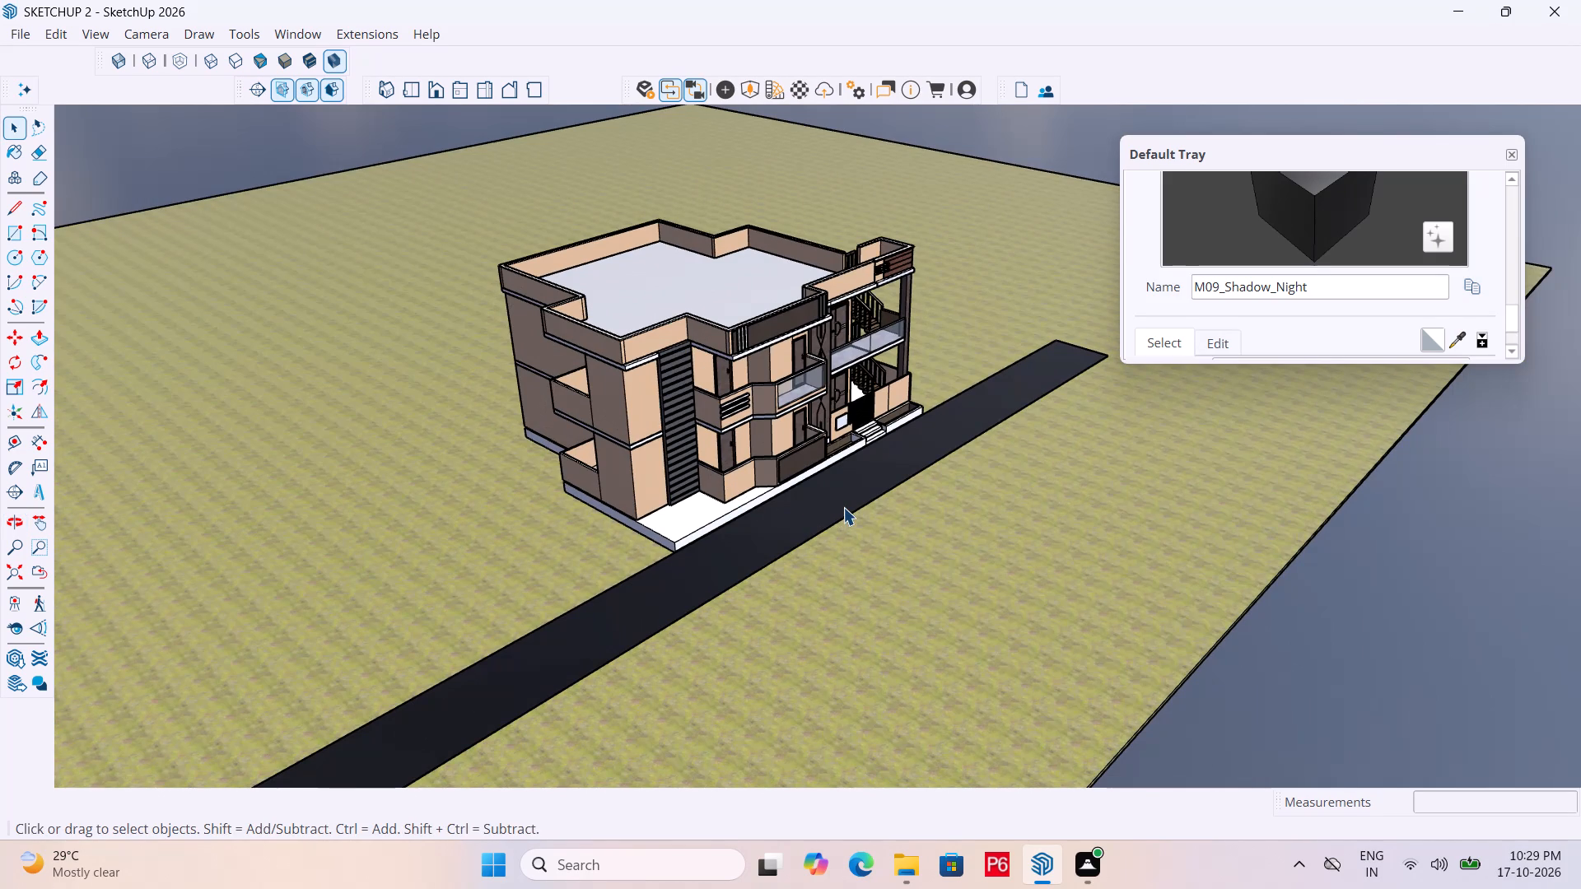
# Move the dark road strip about 4' 1" away from the front of the house along the green axis and deselect it.
pyautogui.click(843, 507)
pyautogui.press('m')
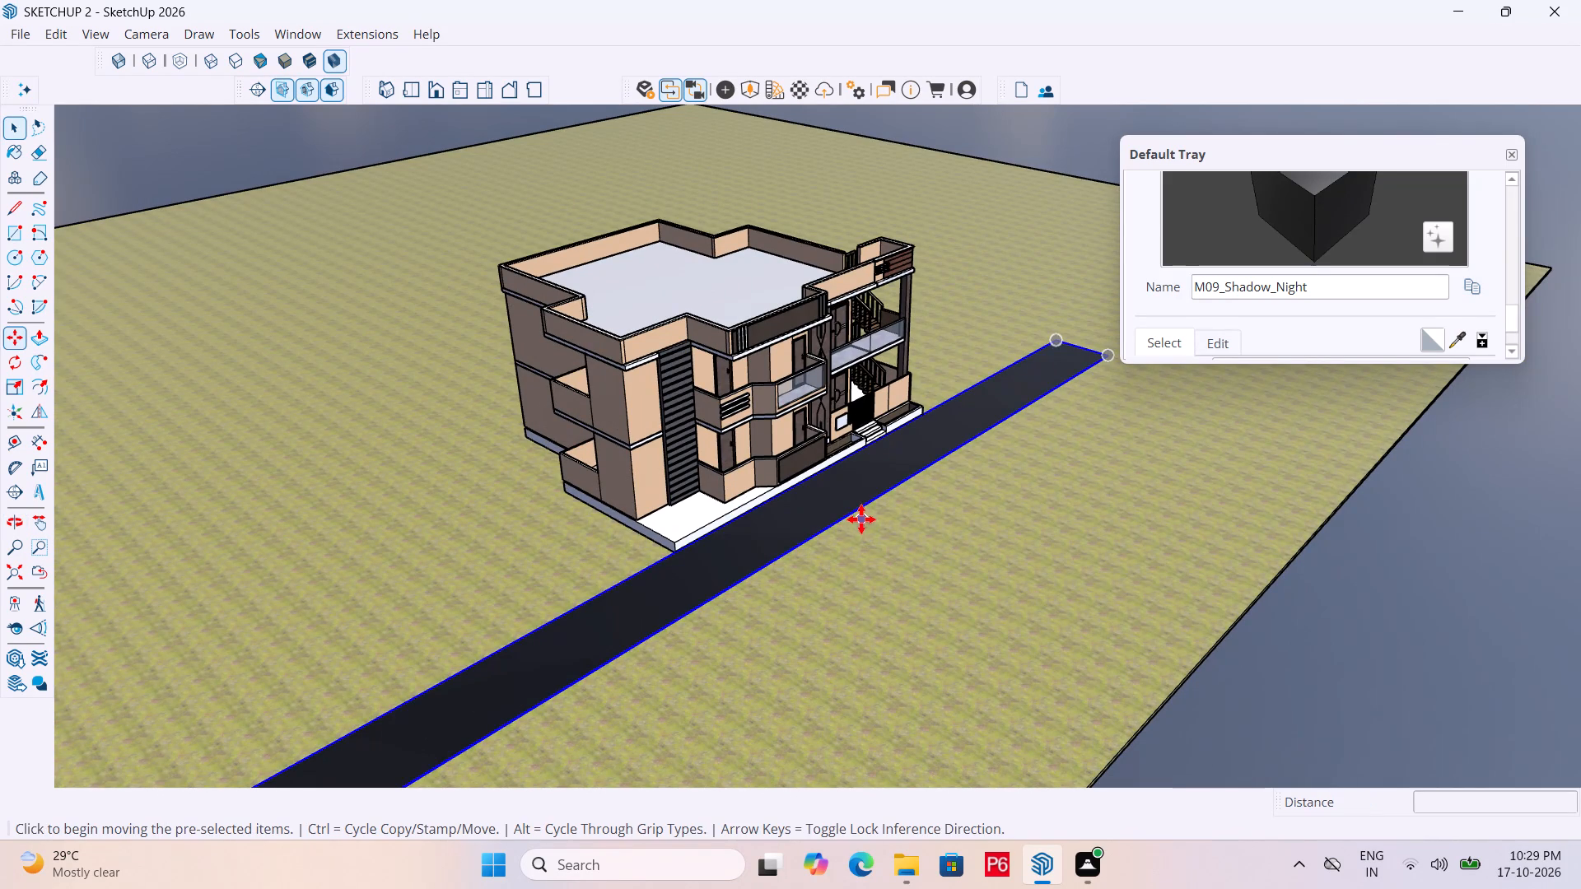
pyautogui.click(861, 512)
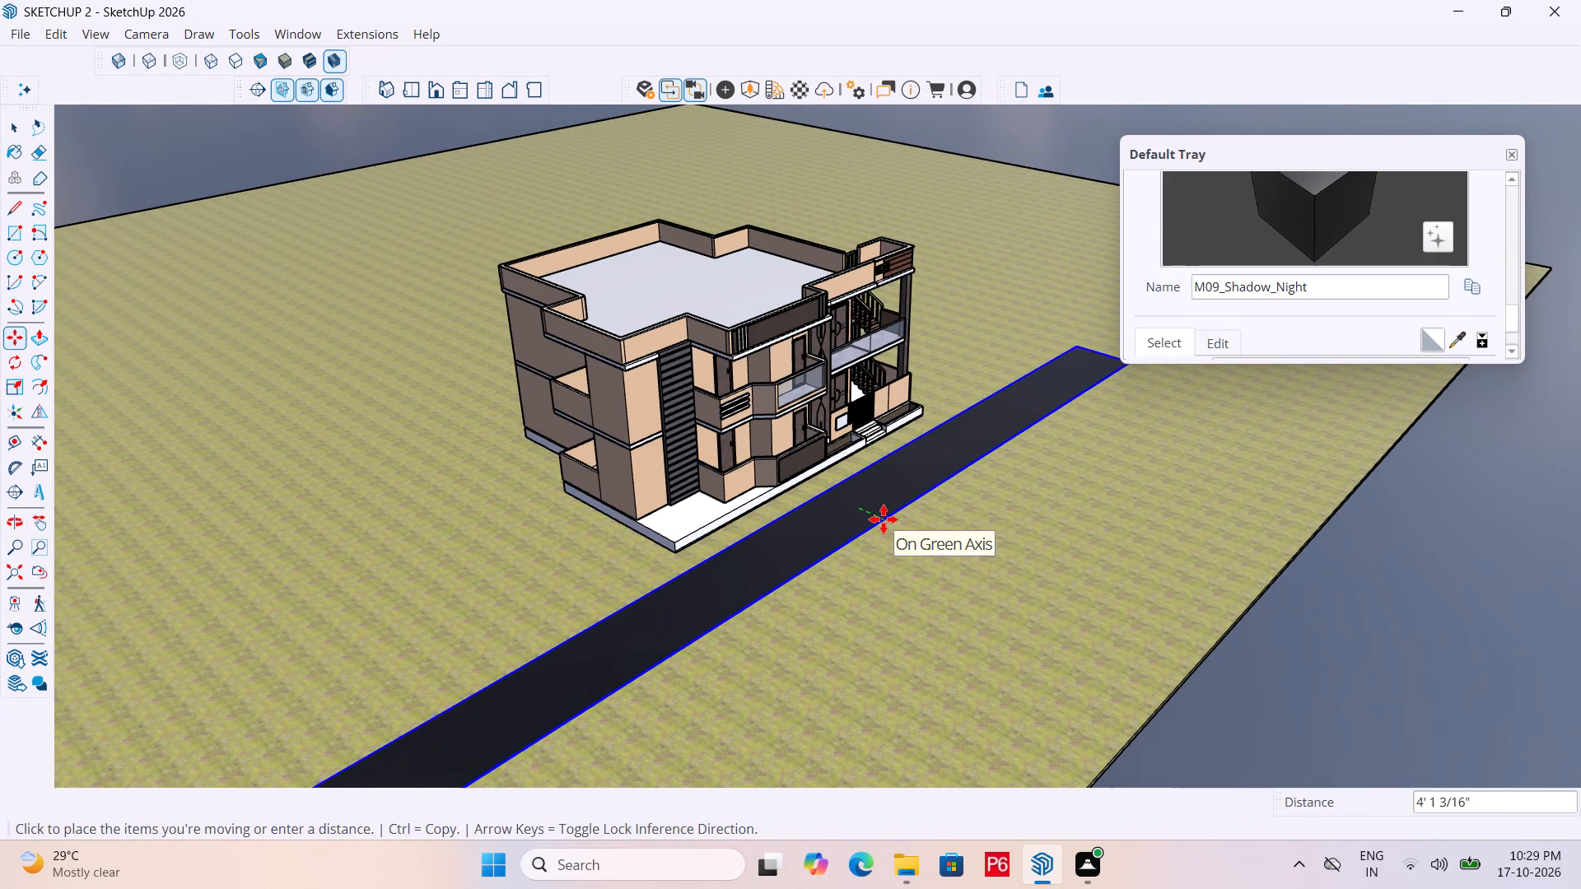
pyautogui.click(884, 519)
pyautogui.moveTo(908, 514); pyautogui.dragTo(800, 499, button='middle')
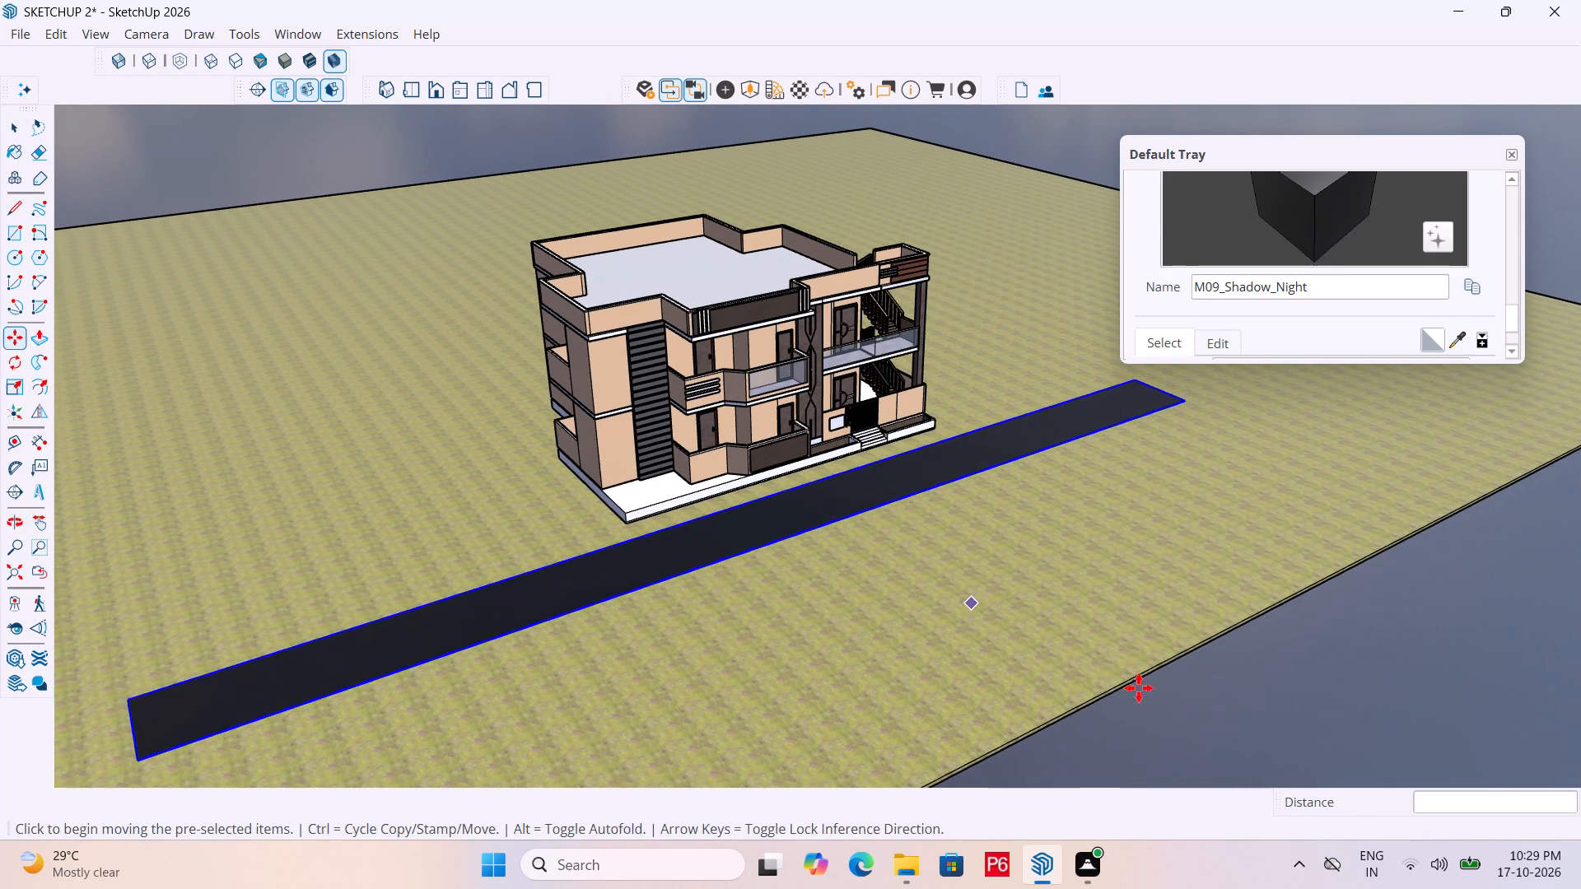
pyautogui.press('space')
pyautogui.click(1312, 693)
# Examine the house and the repositioned road strip from the front, the stair side and above.
pyautogui.moveTo(1071, 589); pyautogui.dragTo(256, 592, button='middle')
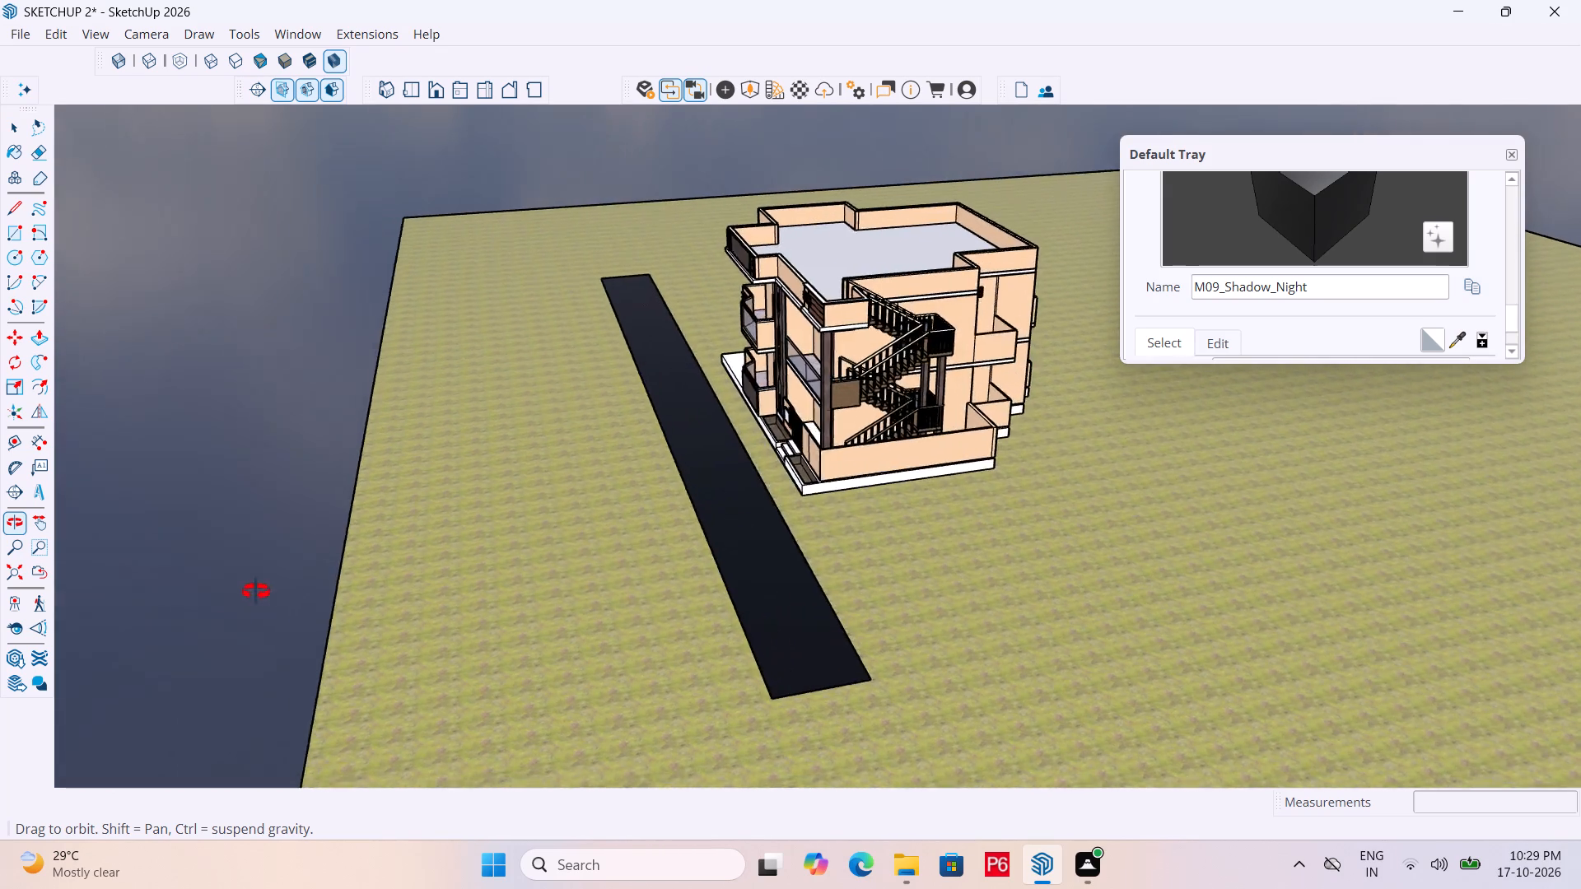
pyautogui.moveTo(256, 592); pyautogui.dragTo(503, 649, button='middle')
pyautogui.moveTo(697, 534); pyautogui.dragTo(879, 477, button='middle')
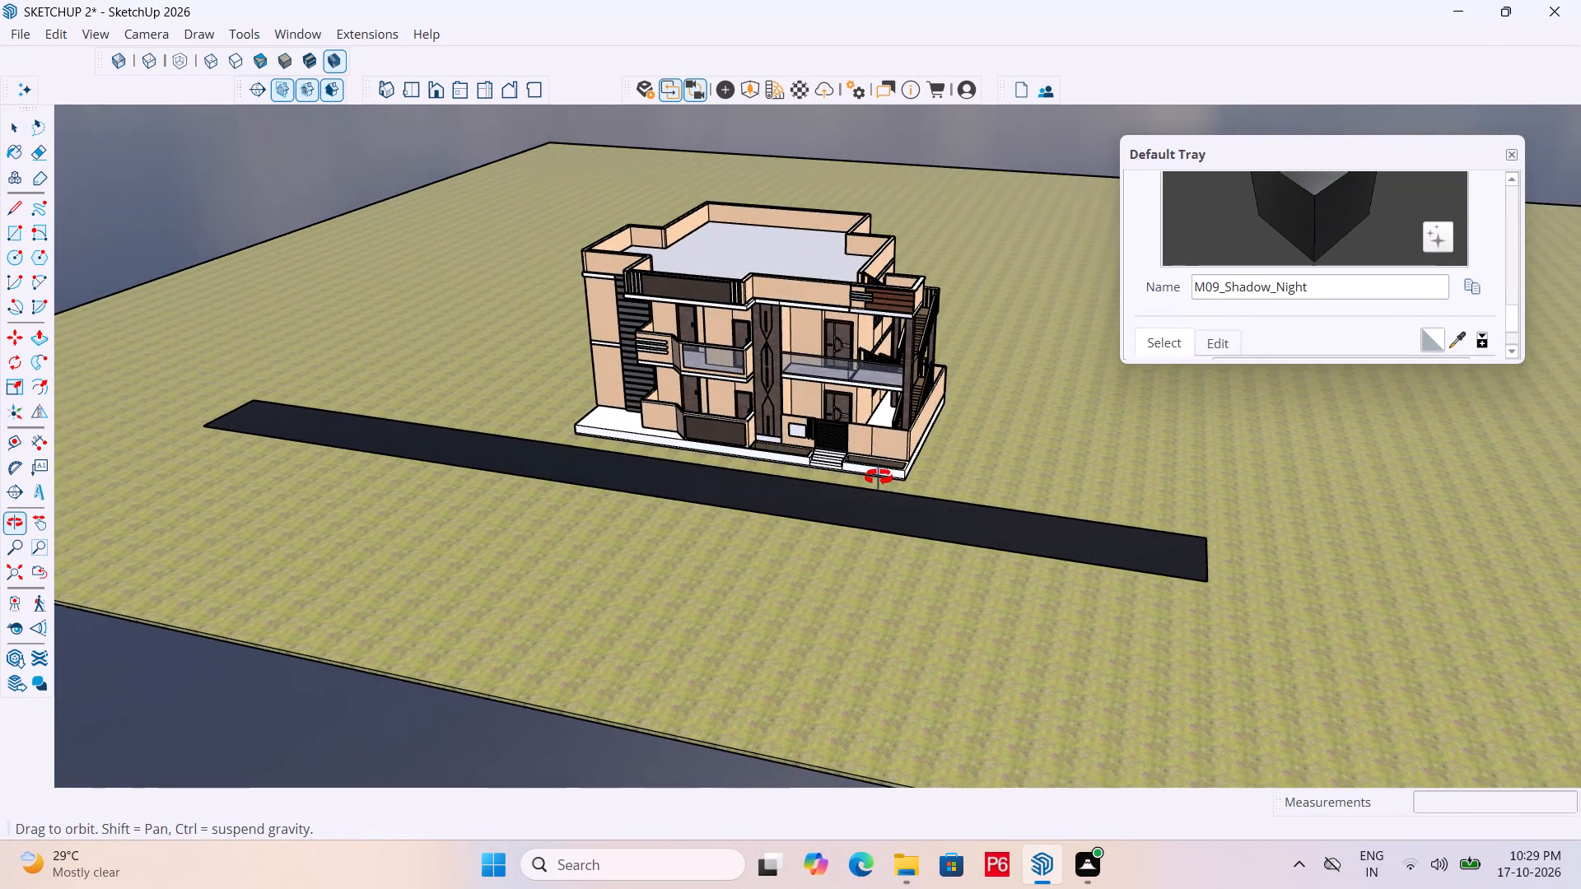
pyautogui.moveTo(879, 477); pyautogui.dragTo(874, 475, button='middle')
pyautogui.scroll(4, 874, 477)
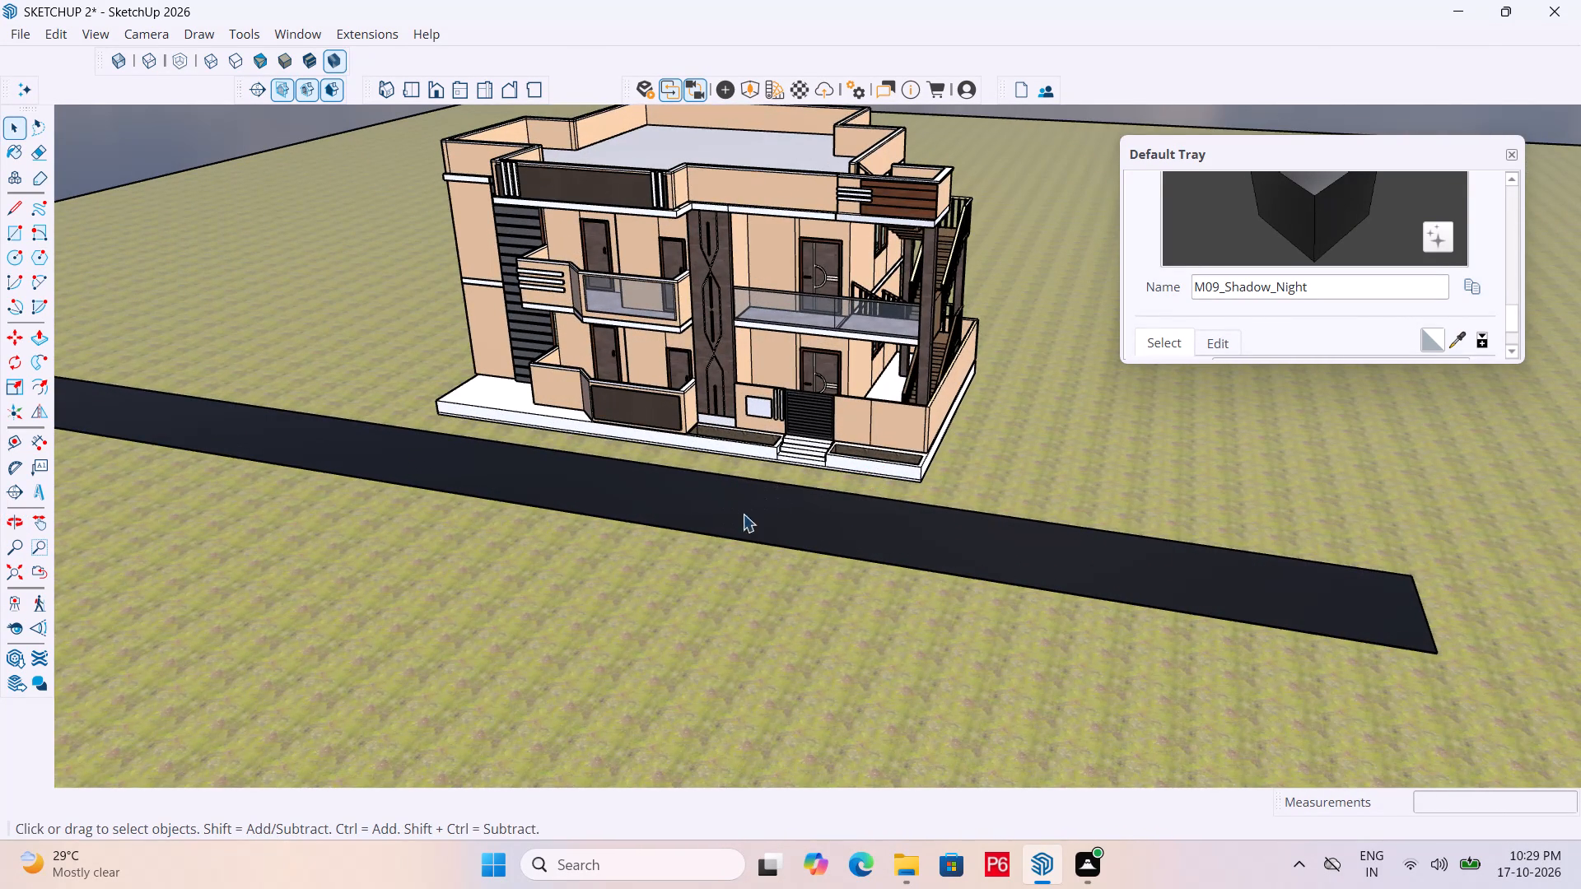
pyautogui.moveTo(733, 484); pyautogui.dragTo(650, 379, button='middle')
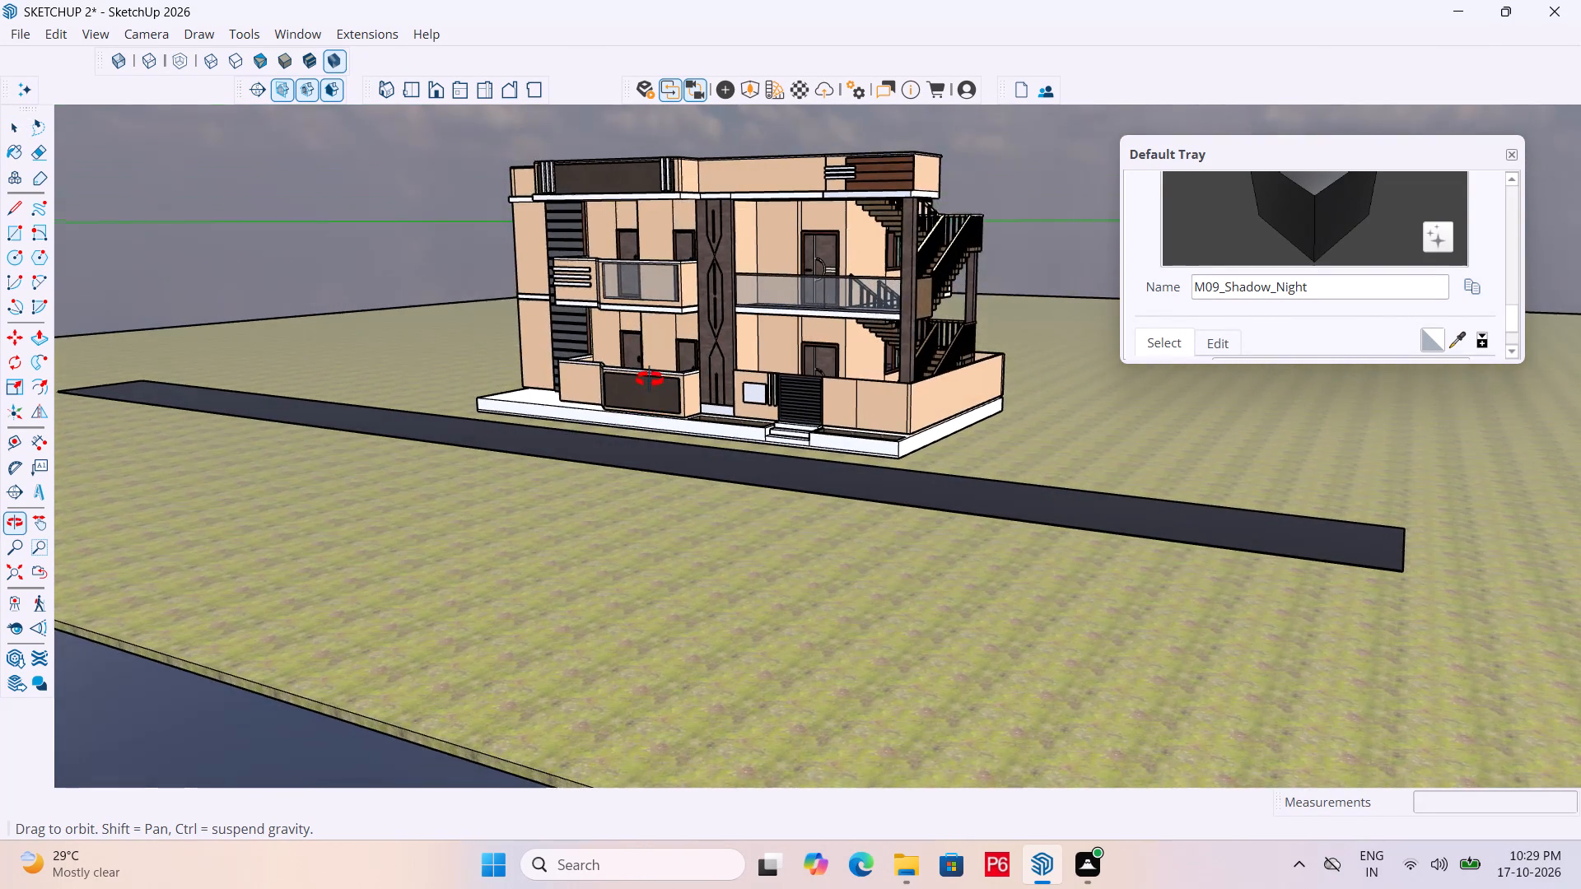
pyautogui.moveTo(650, 379); pyautogui.dragTo(693, 396, button='middle')
pyautogui.scroll(-3, 540, 588)
pyautogui.scroll(3, 755, 333)
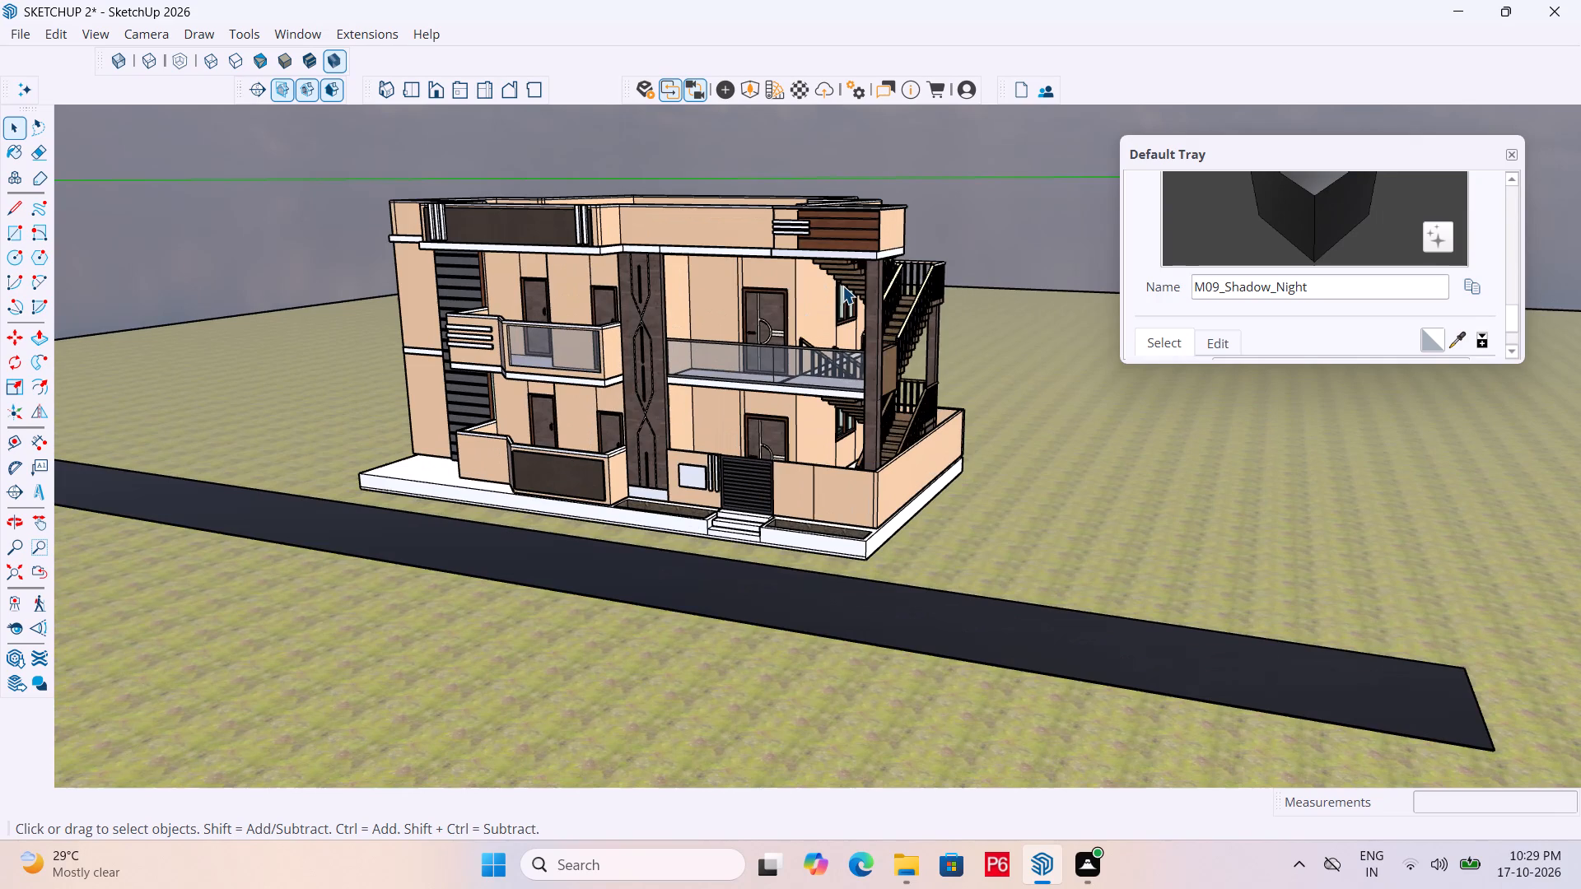
pyautogui.scroll(-4, 1018, 351)
pyautogui.scroll(7, 933, 314)
pyautogui.scroll(-5, 625, 364)
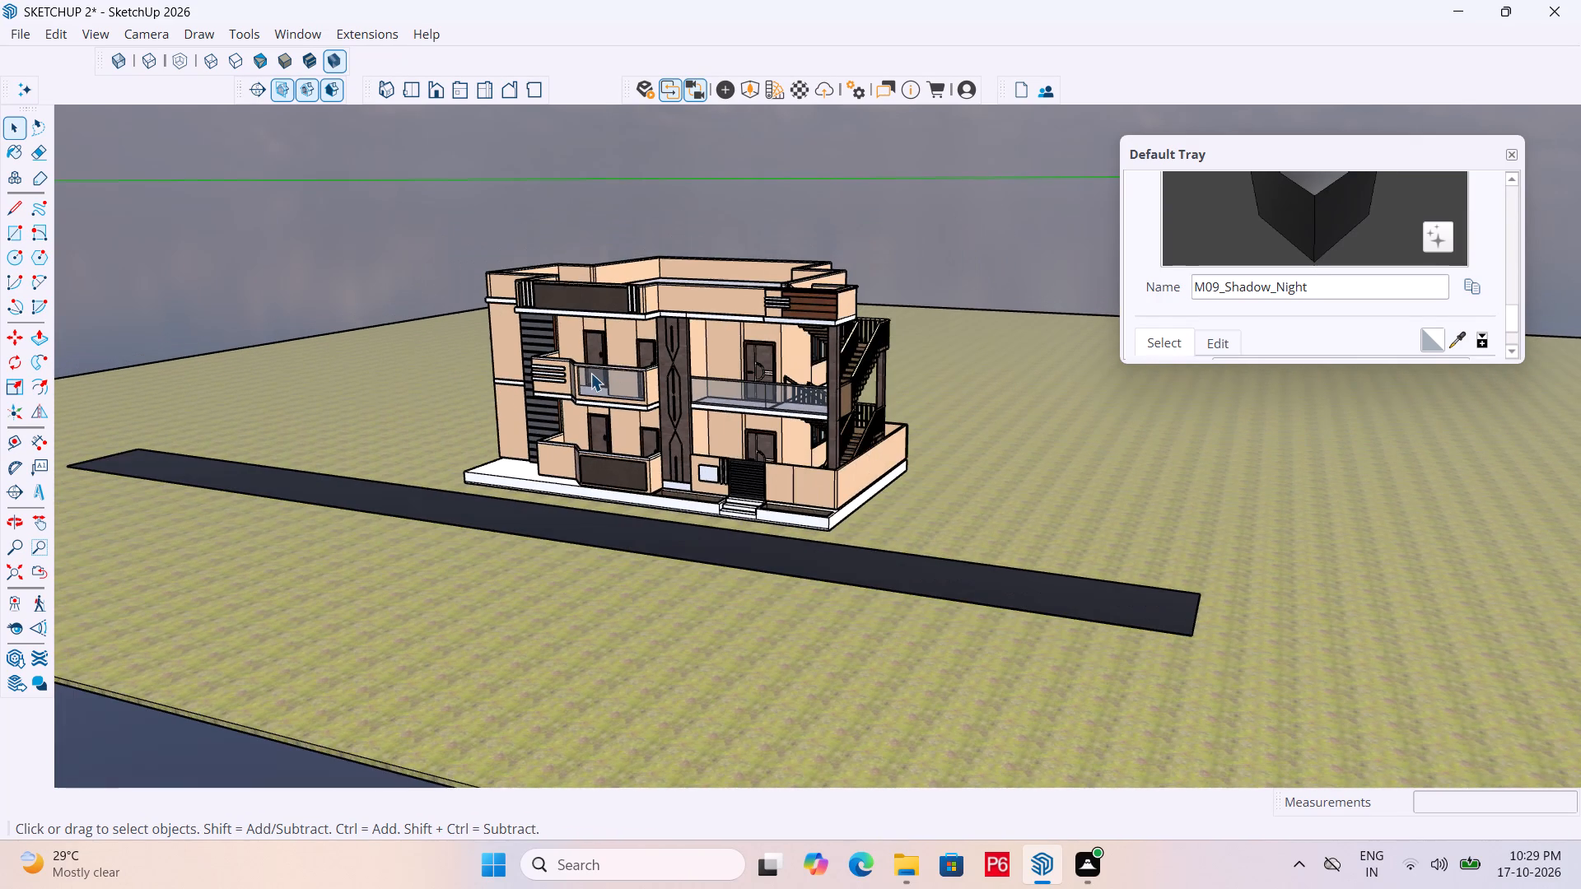
pyautogui.scroll(4, 685, 384)
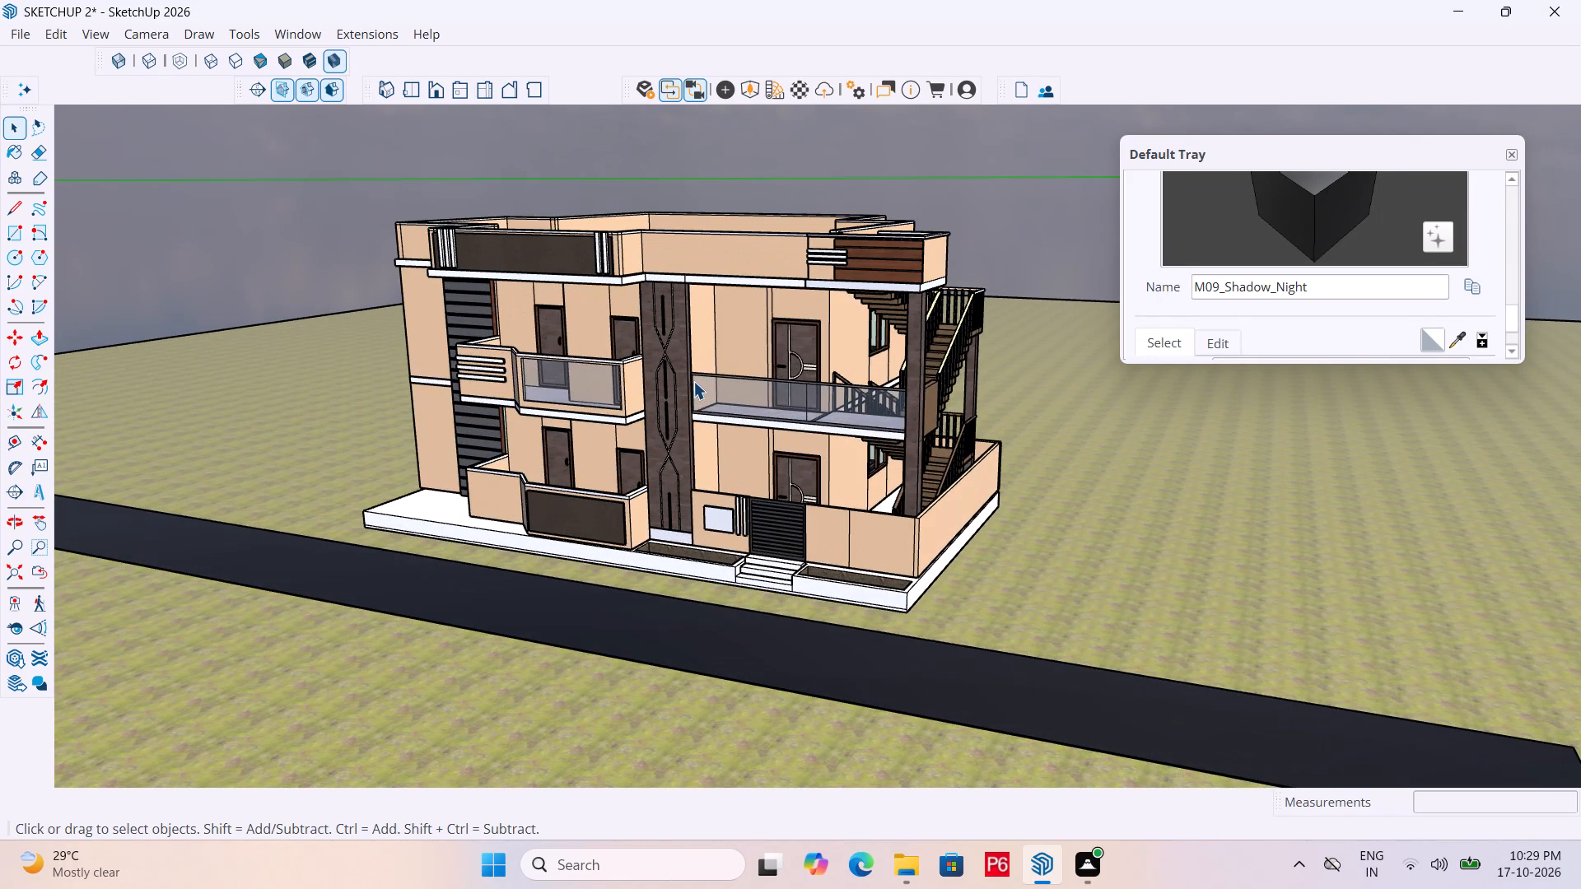
pyautogui.click(1510, 156)
pyautogui.scroll(-2, 771, 373)
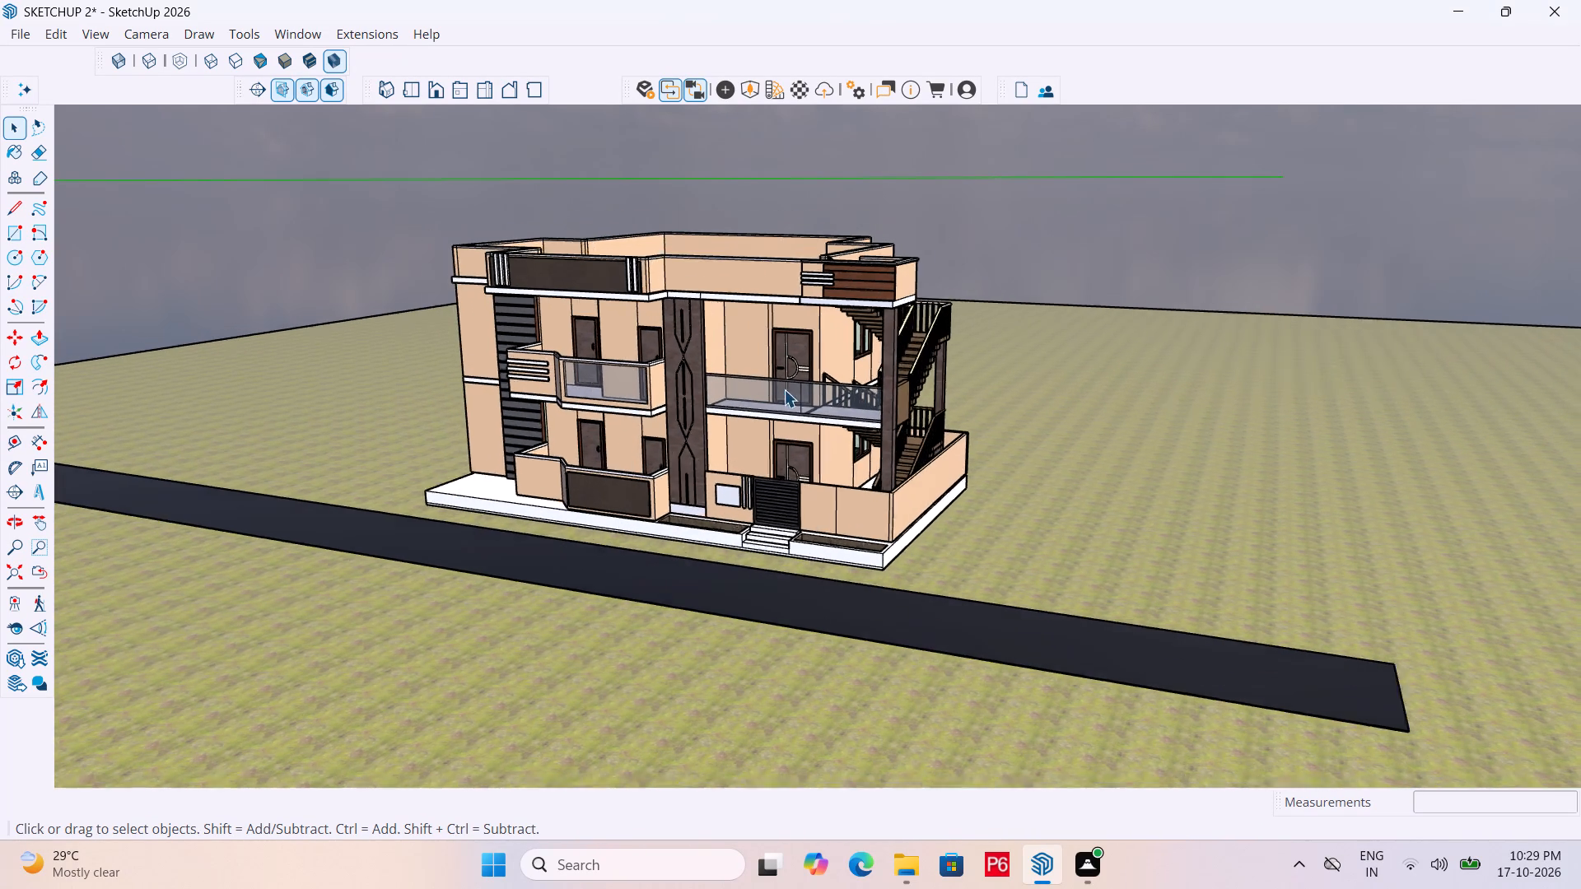
pyautogui.scroll(-2, 784, 389)
pyautogui.moveTo(592, 492); pyautogui.dragTo(874, 715, button='middle')
pyautogui.scroll(1, 744, 617)
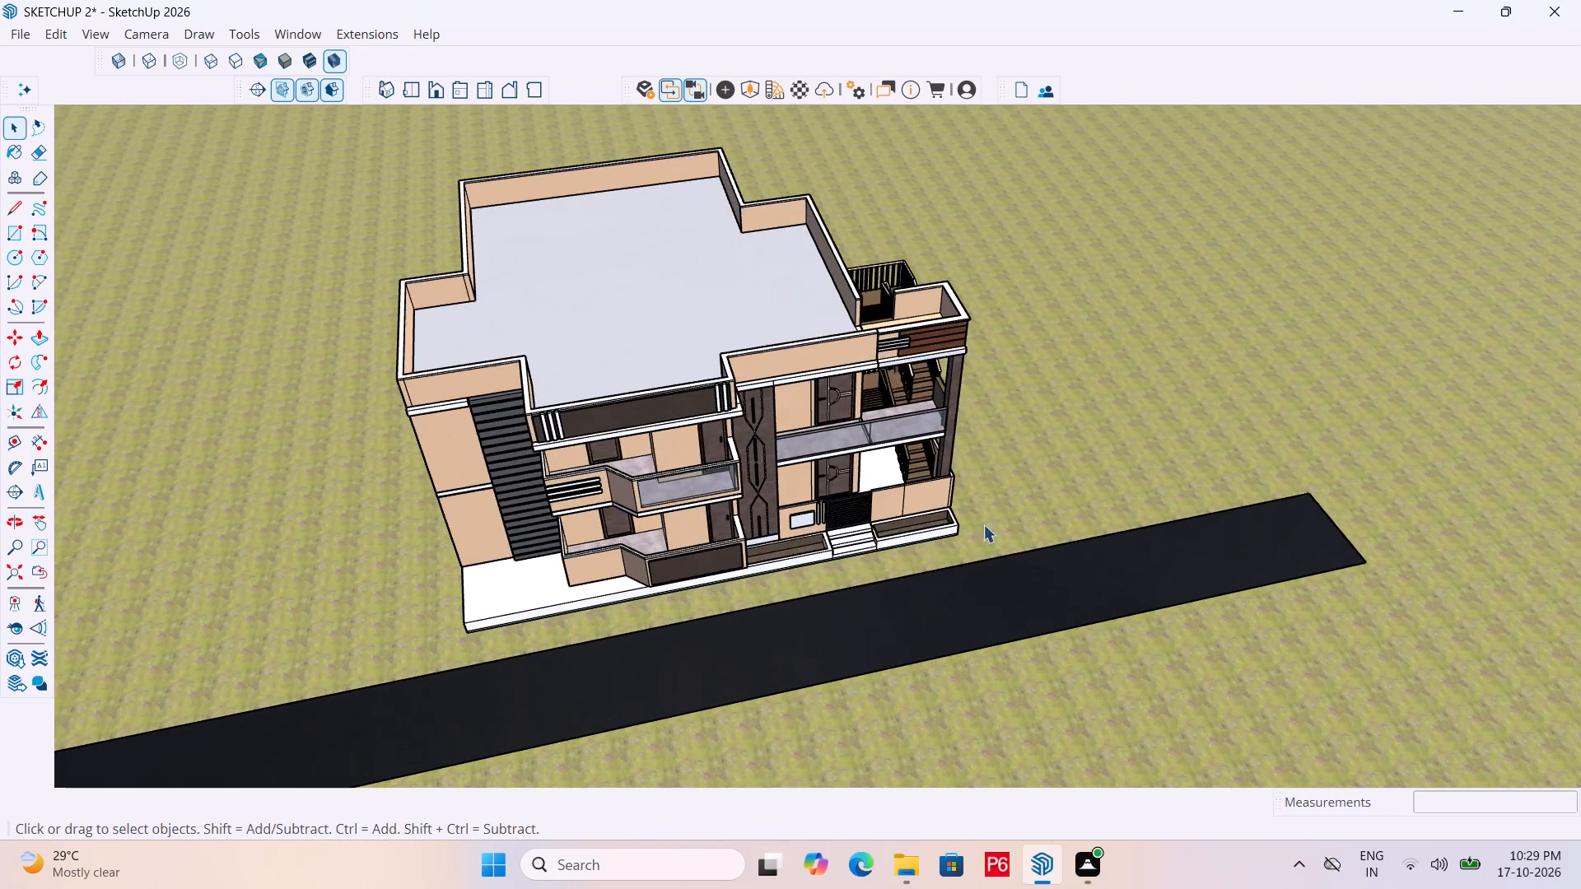
pyautogui.scroll(-3, 1140, 524)
pyautogui.scroll(6, 614, 646)
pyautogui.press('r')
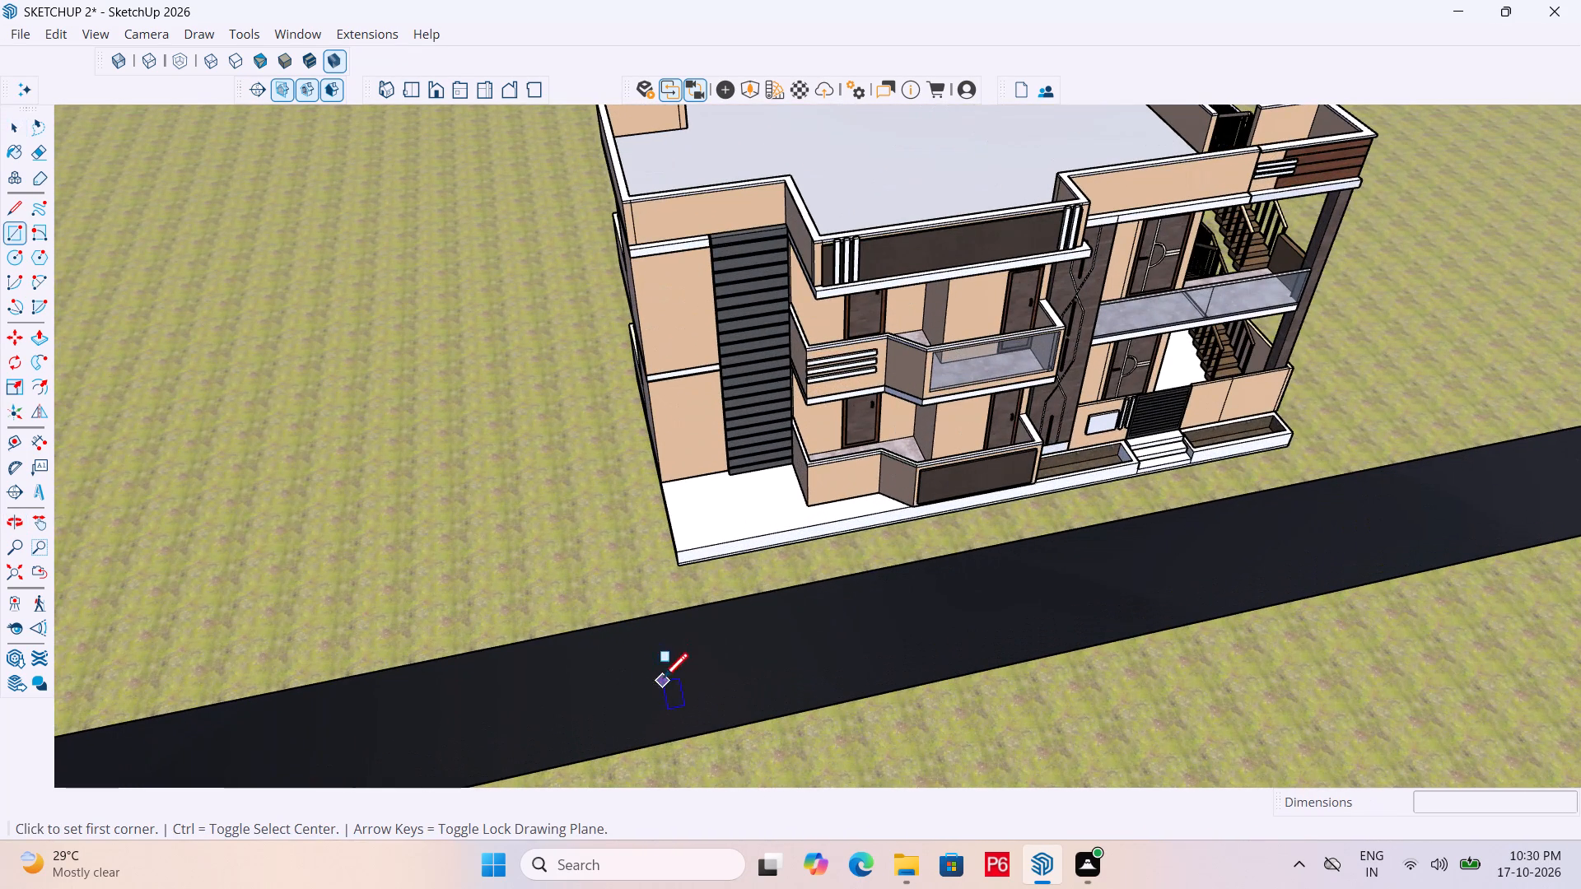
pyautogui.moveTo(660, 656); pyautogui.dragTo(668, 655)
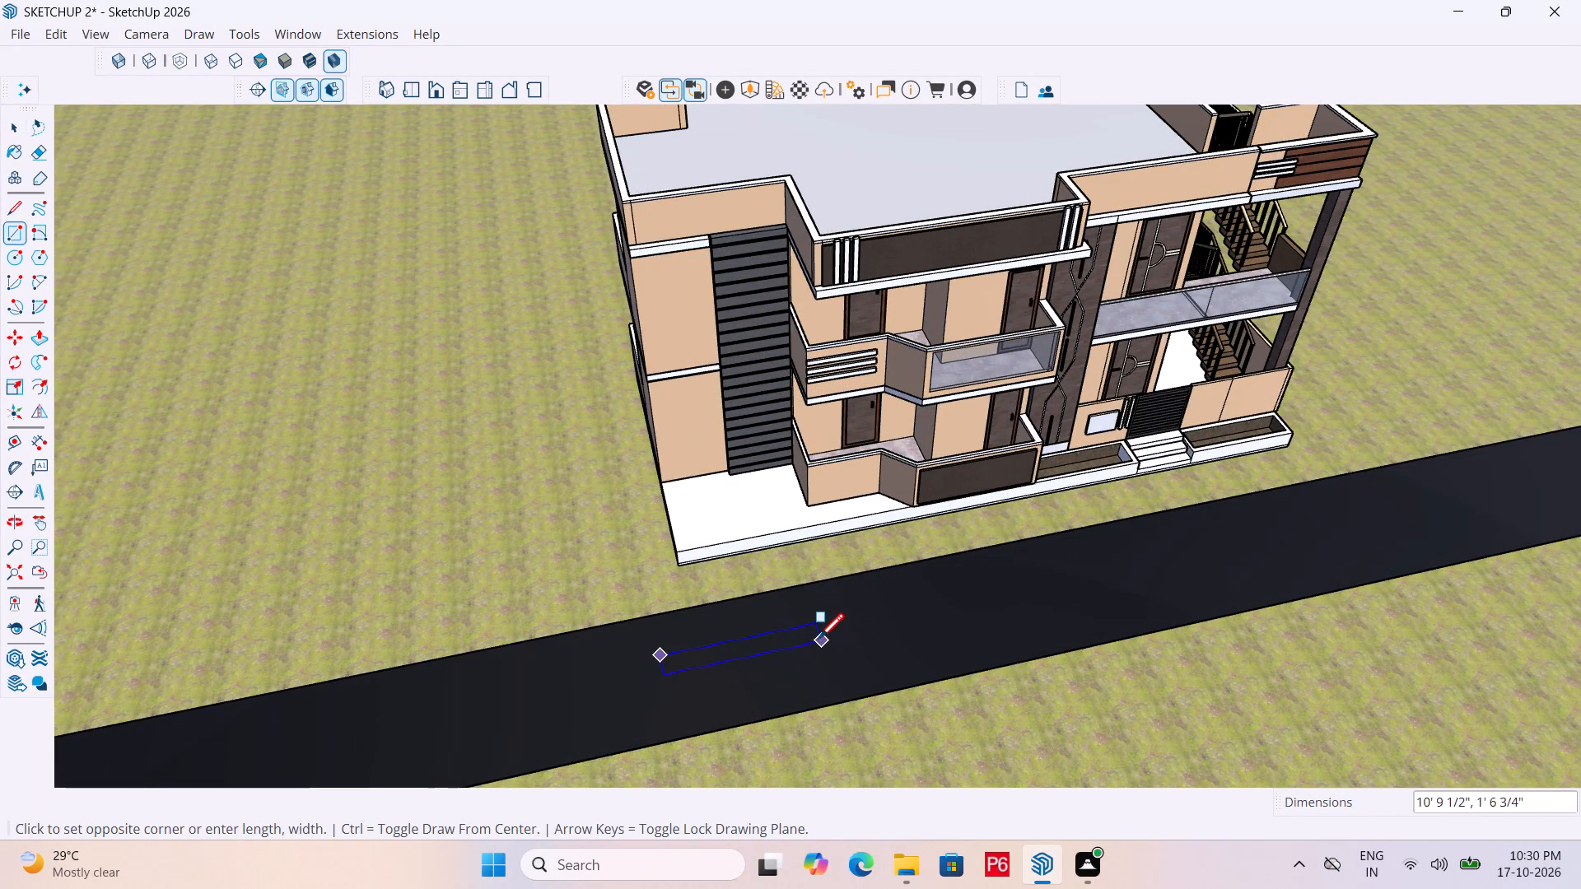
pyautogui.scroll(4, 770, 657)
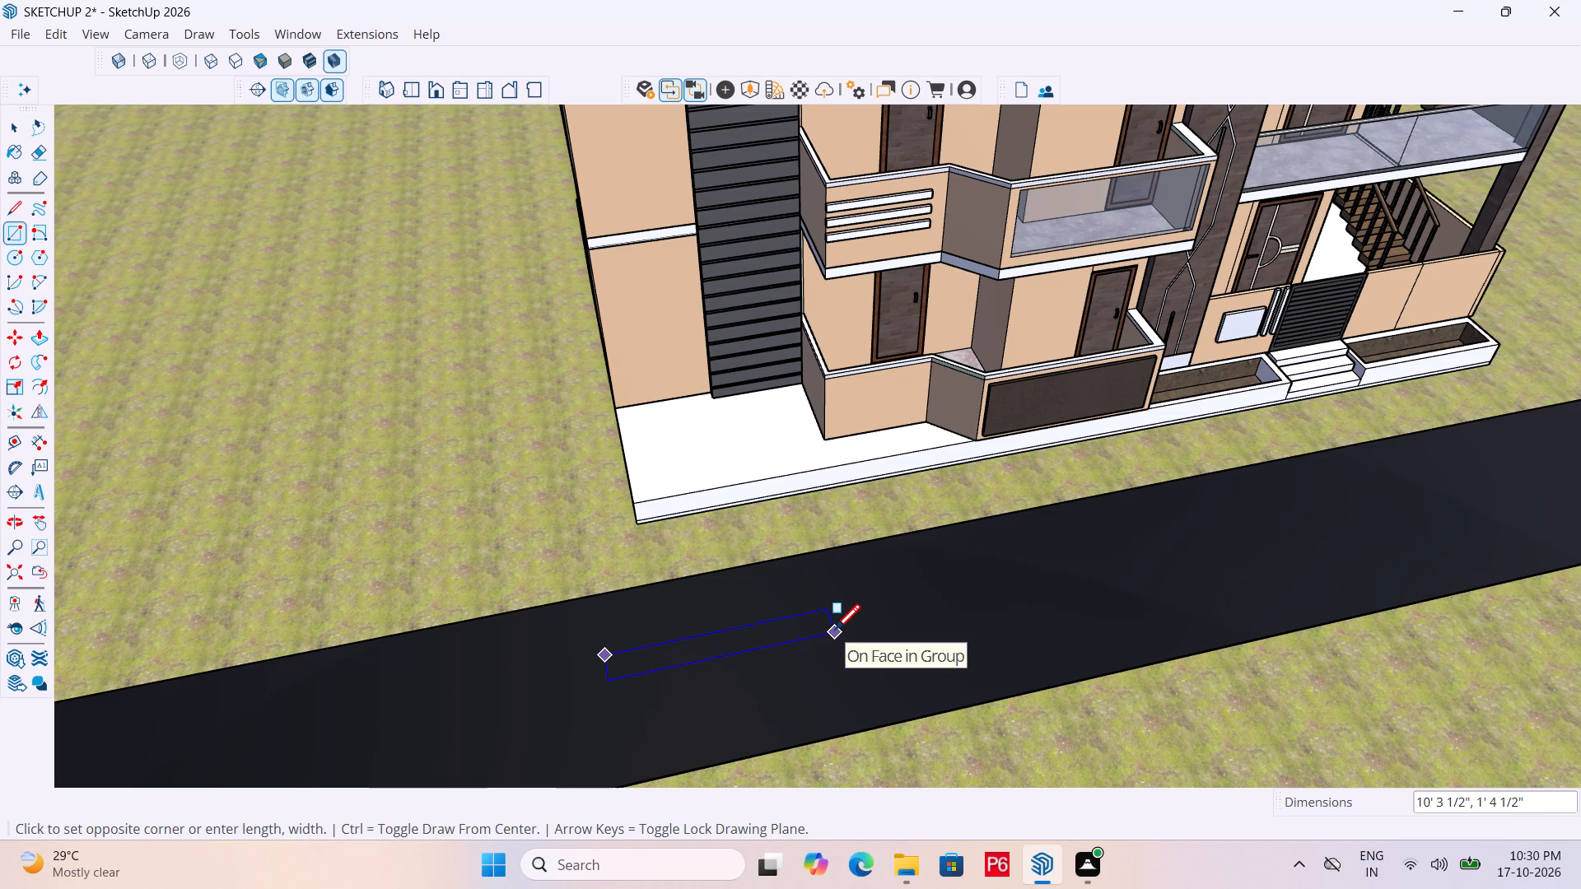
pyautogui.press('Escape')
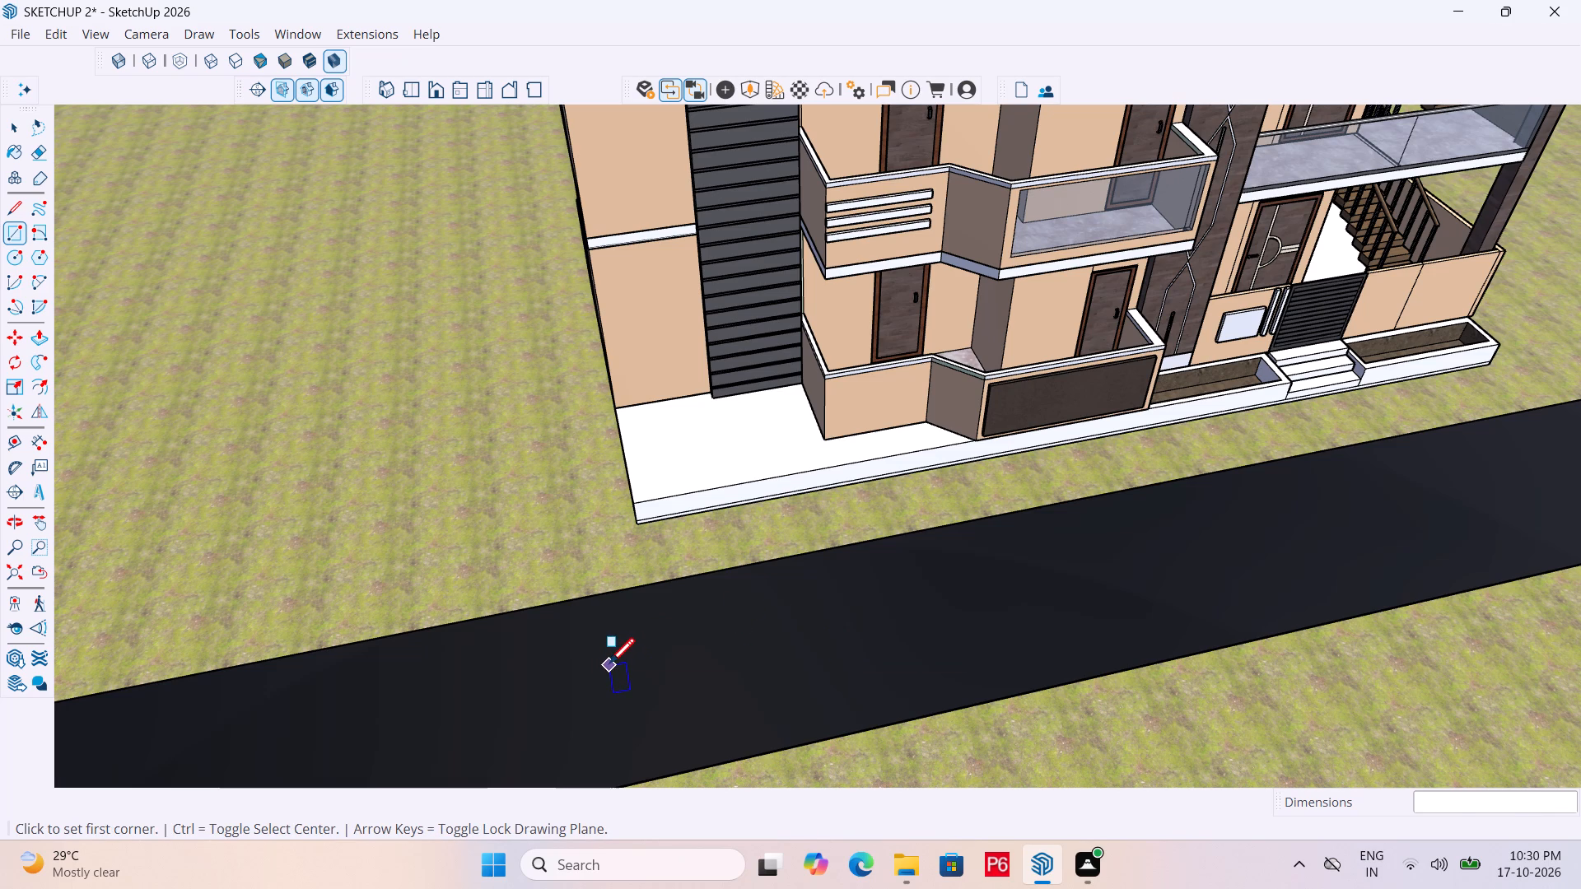
# Draw a thin lane-marking rectangle about 15' by 1' 7" lengthwise along the middle of the dark road strip.
pyautogui.moveTo(609, 666); pyautogui.dragTo(617, 666)
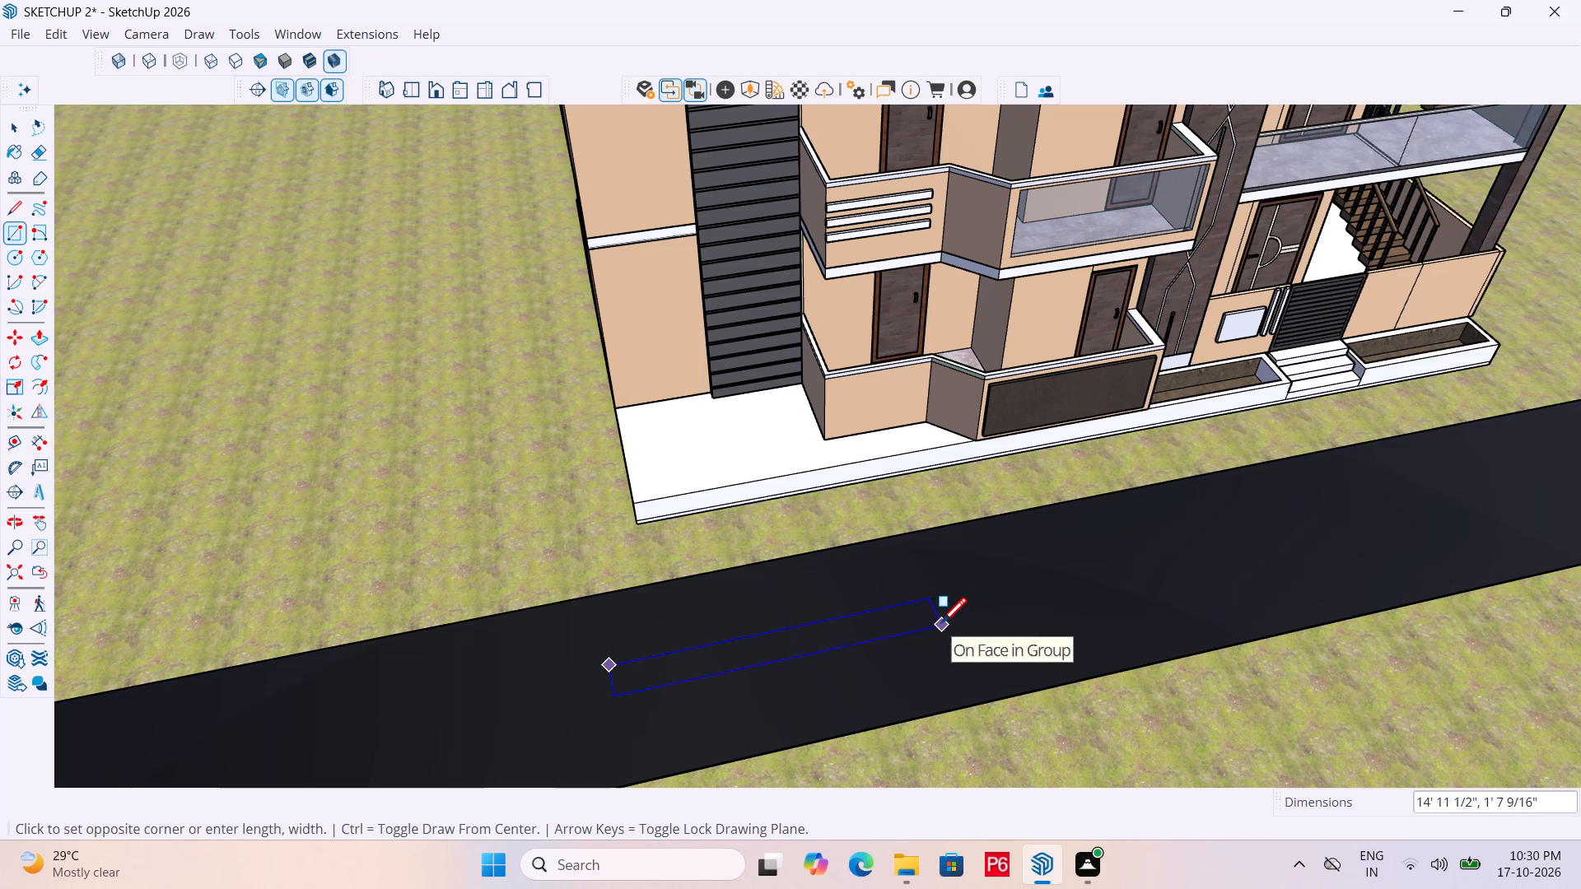
pyautogui.click(937, 628)
pyautogui.press('space')
# Group the lane-marking rectangle's face and edges.
pyautogui.click(915, 628)
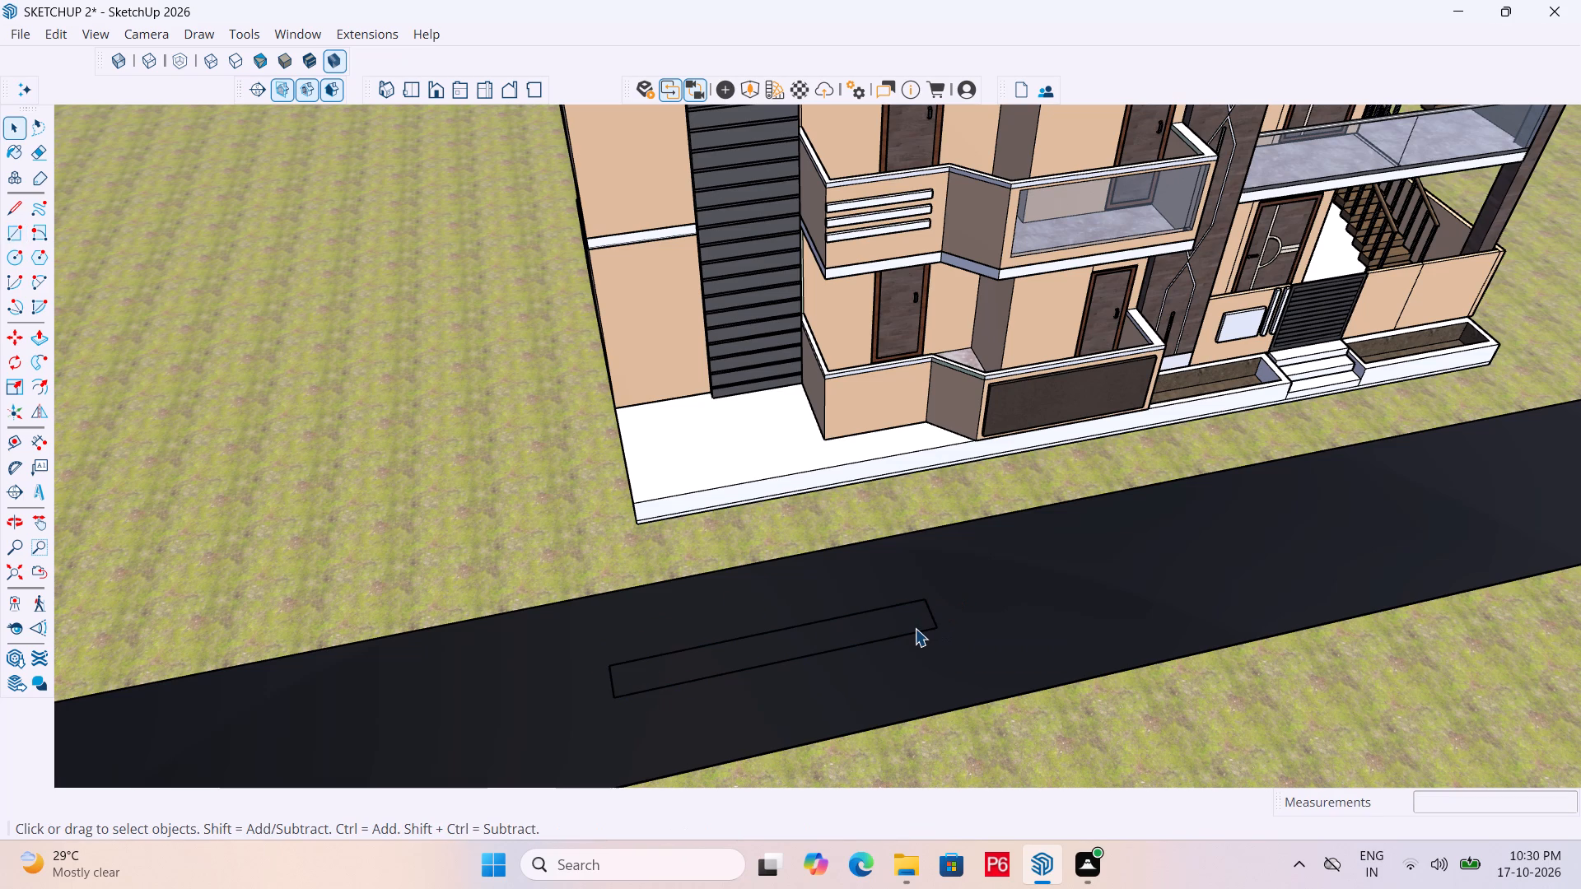
pyautogui.doubleClick(915, 628)
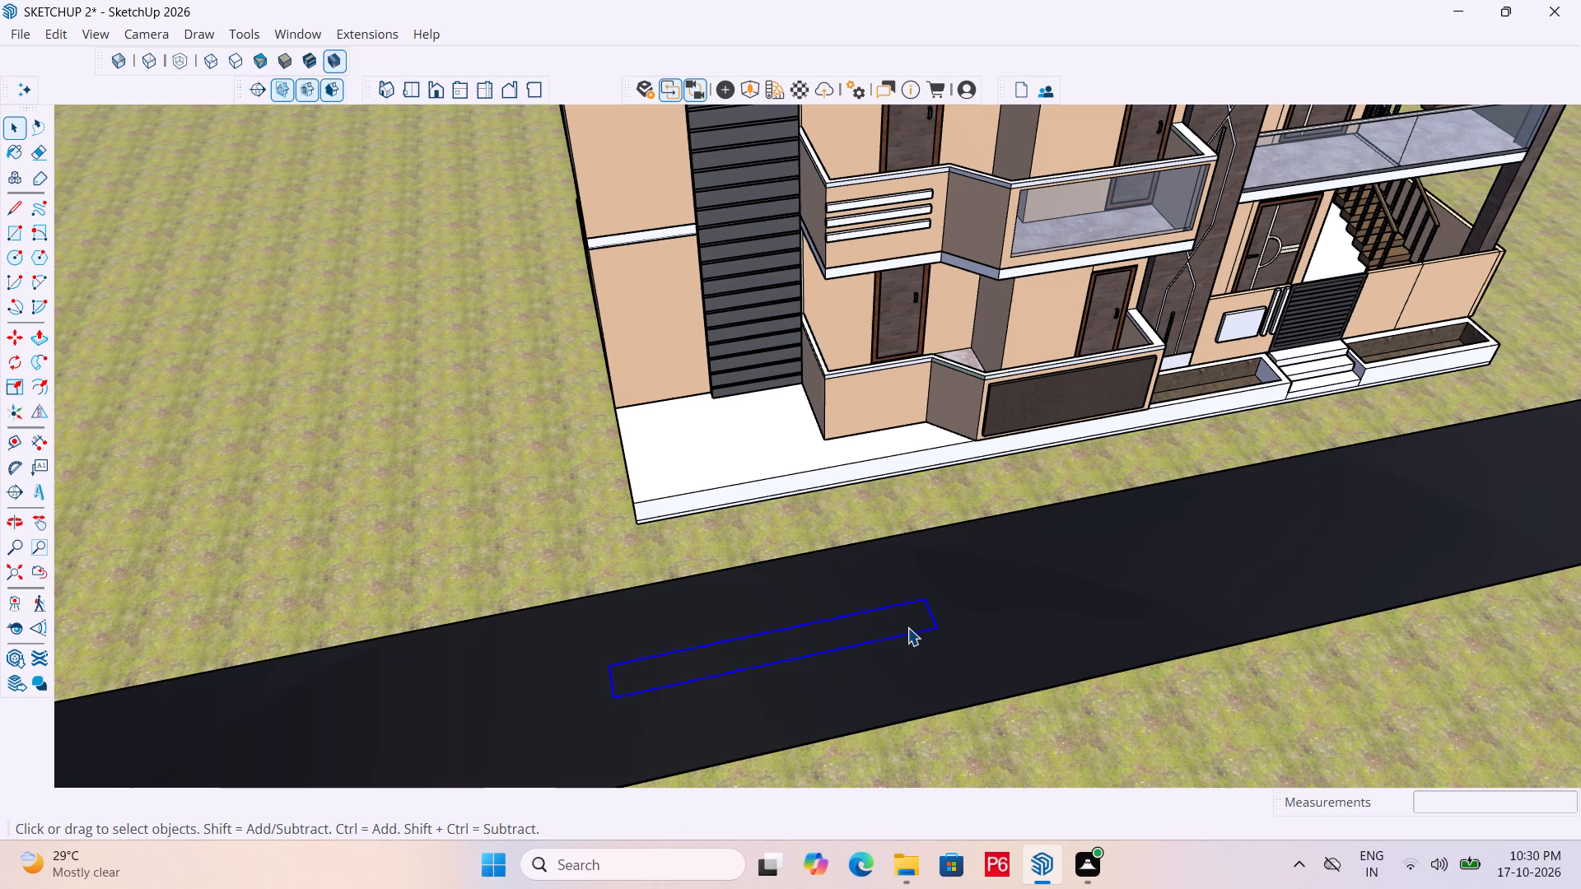
pyautogui.rightClick(907, 627)
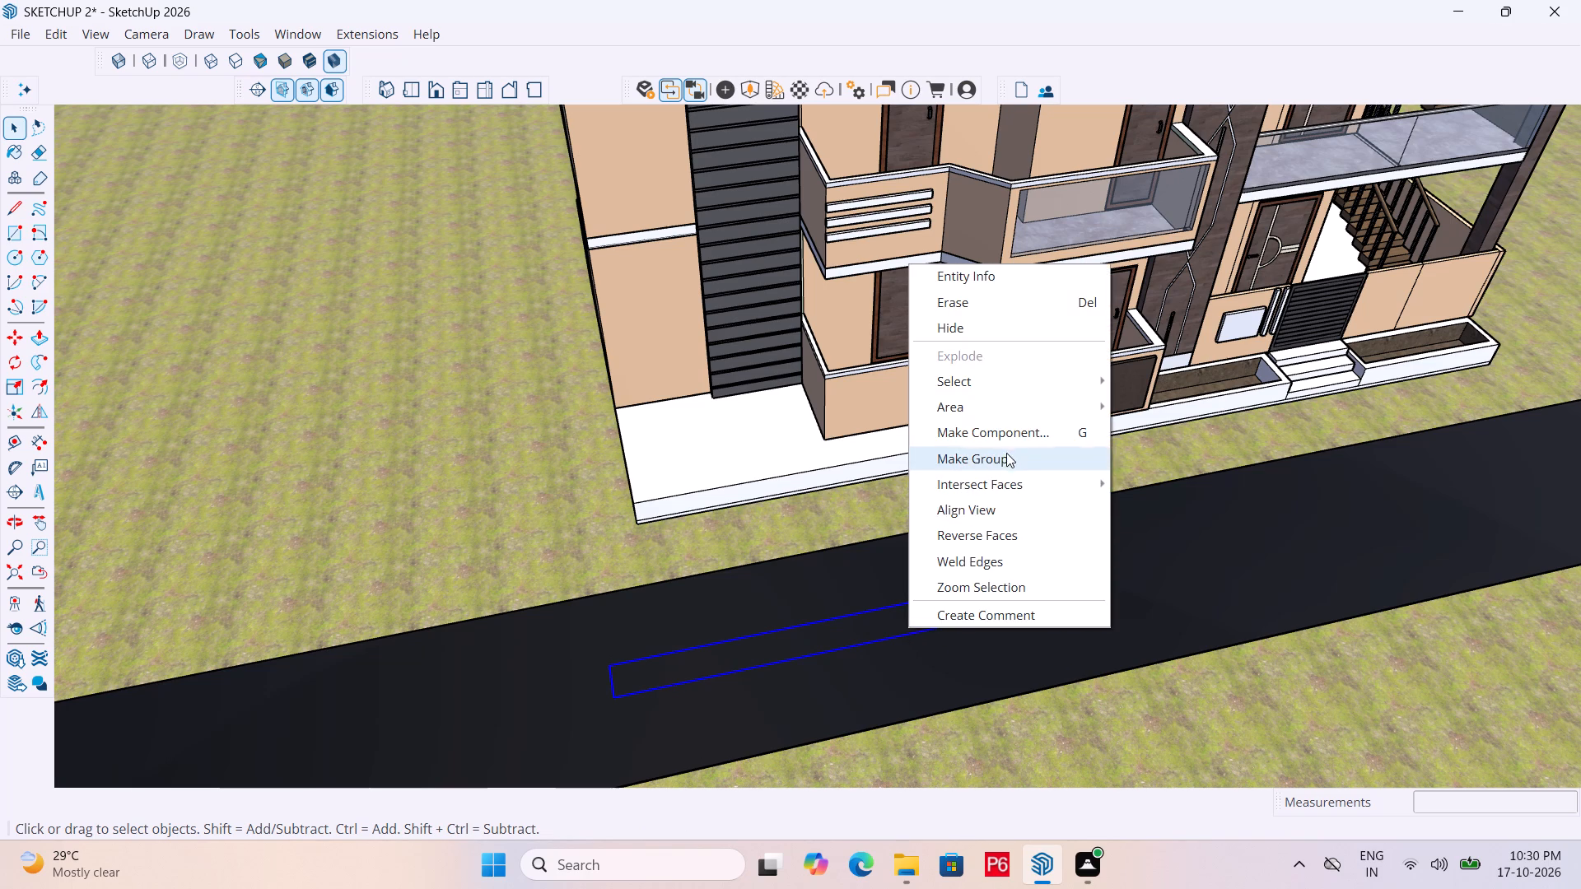
pyautogui.click(1005, 459)
pyautogui.press('space')
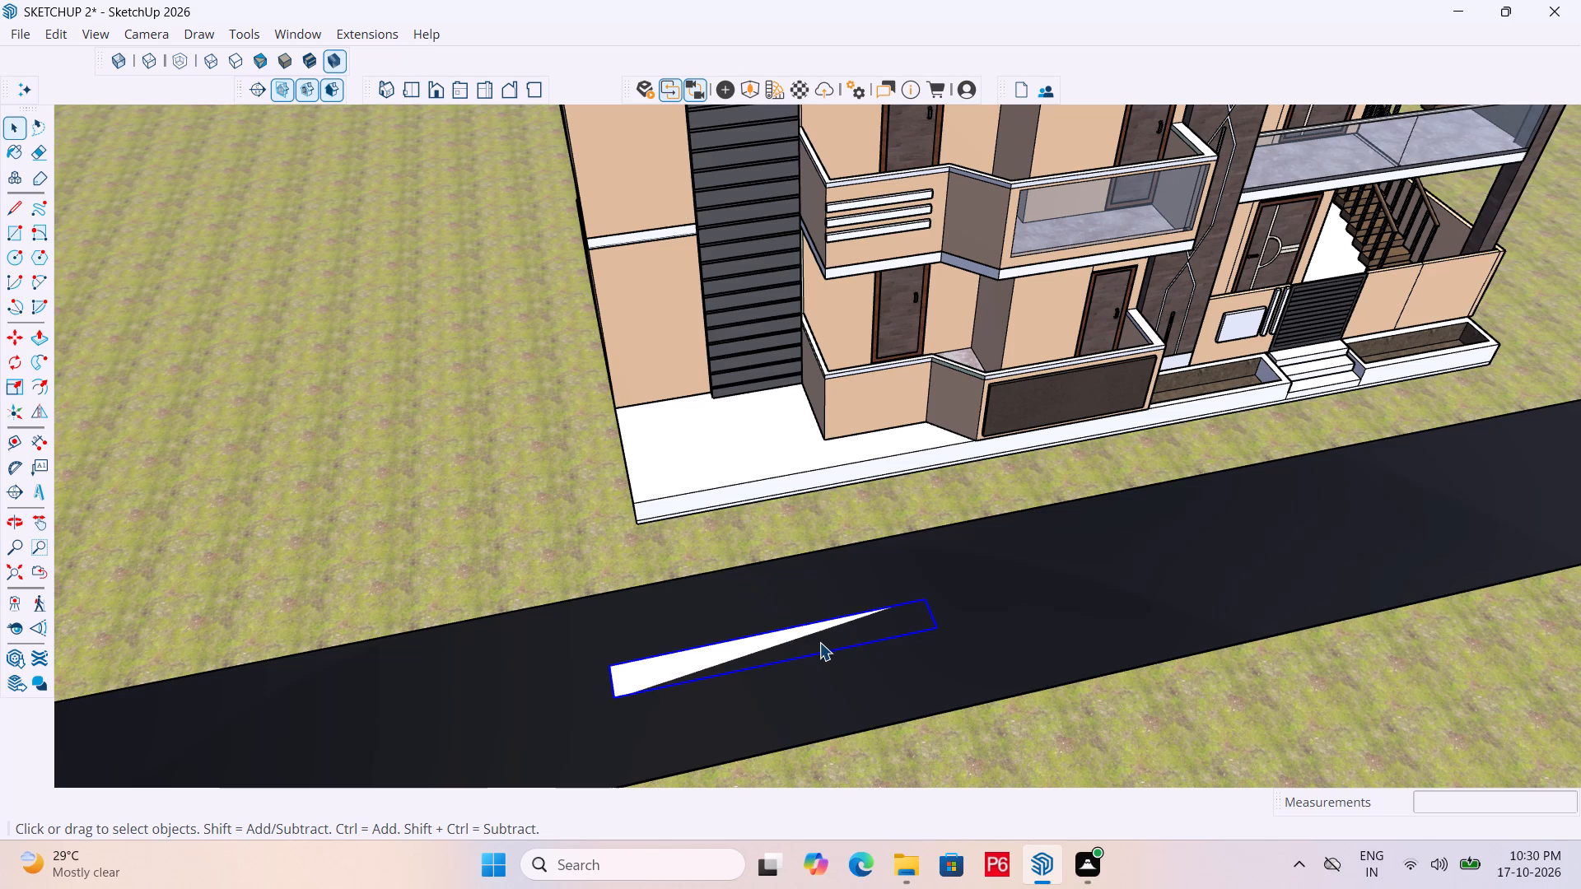
# Paint the lane-marking group white with M00_Soft_Cloud from the Solid Colors collection.
pyautogui.press('b')
pyautogui.scroll(-5, 1394, 299)
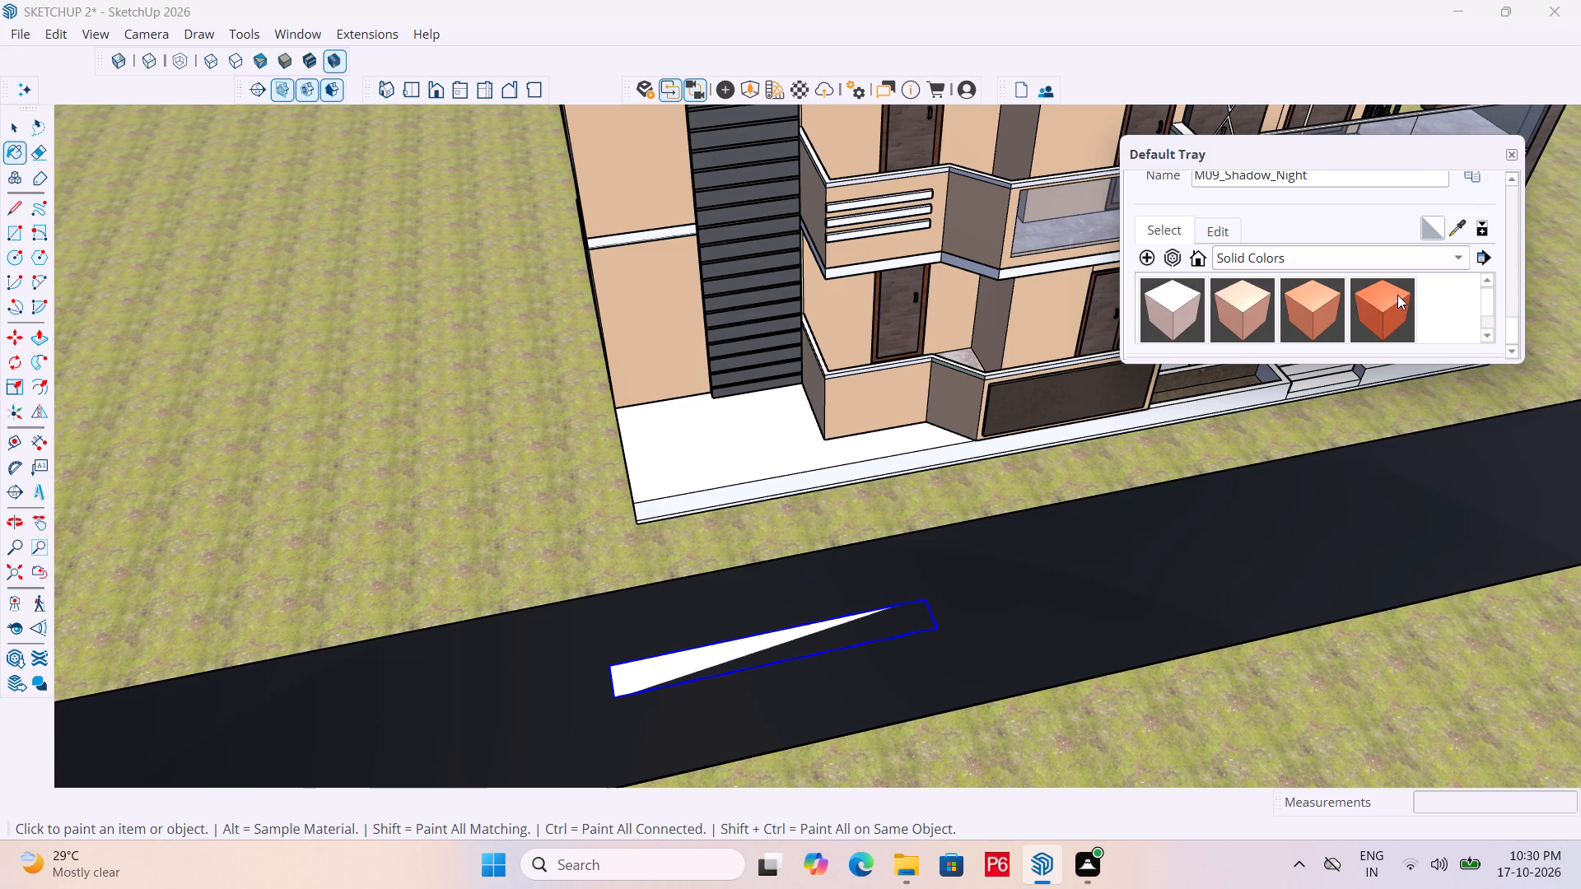
pyautogui.scroll(-4, 1401, 292)
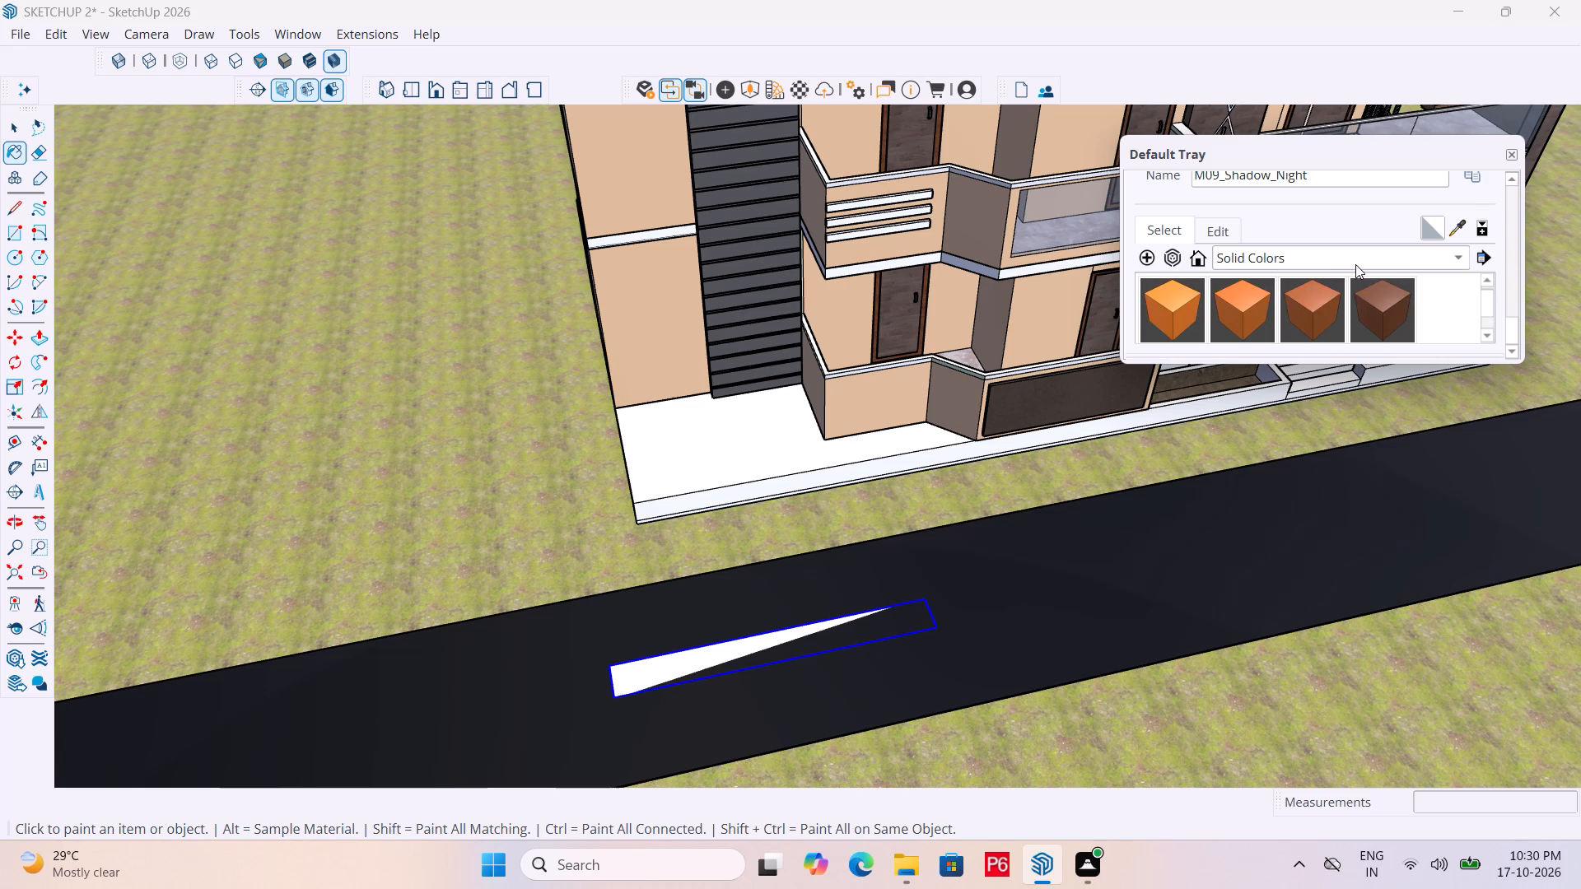
pyautogui.click(1391, 257)
pyautogui.click(1350, 253)
pyautogui.scroll(-14, 1315, 274)
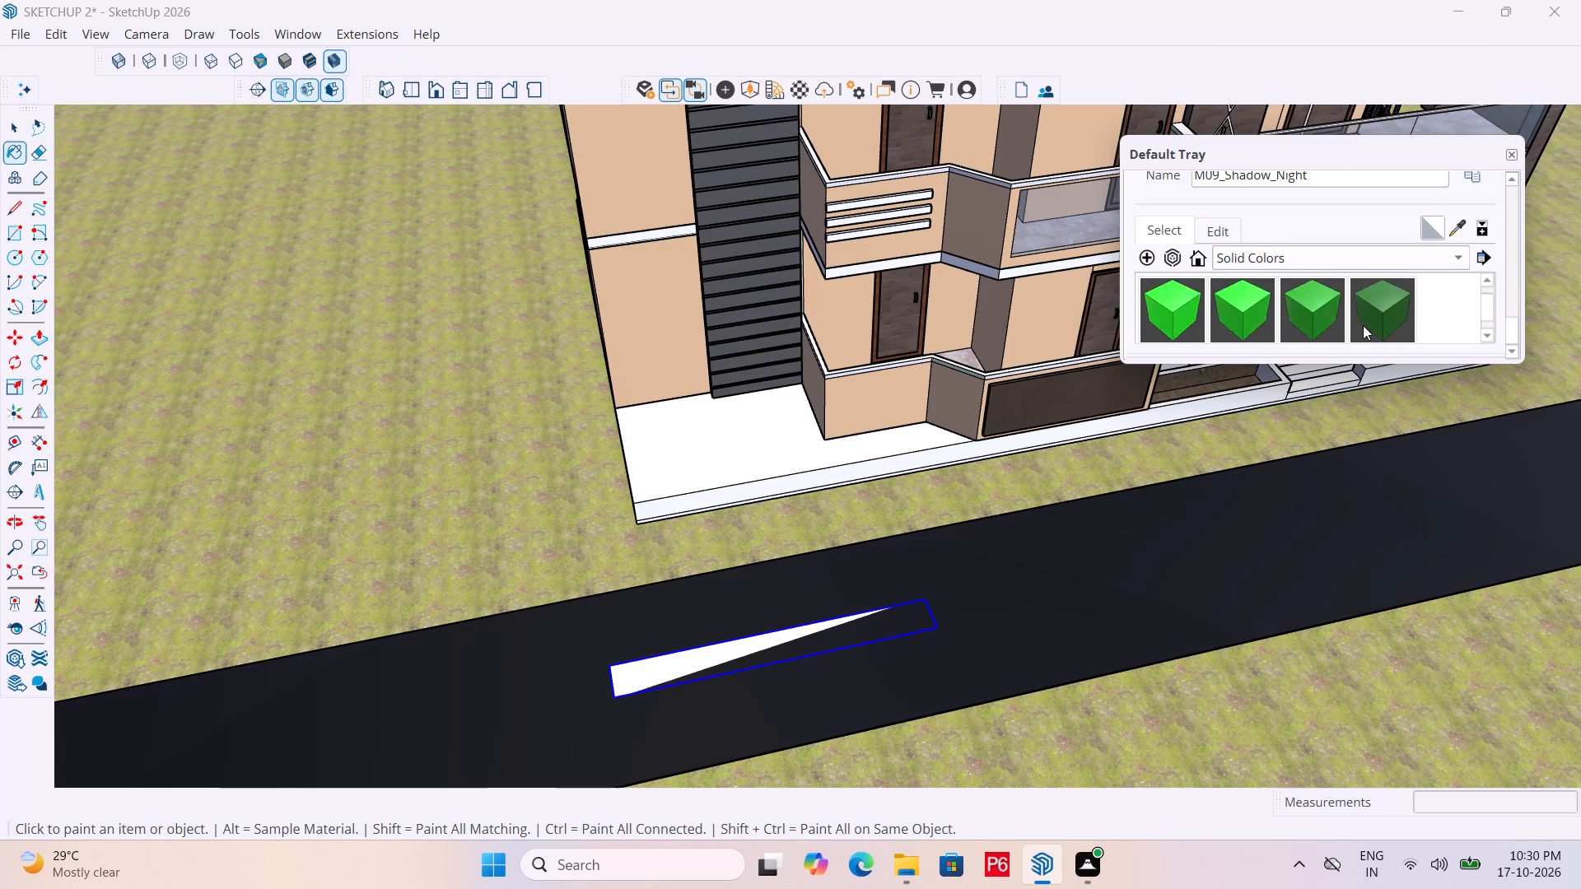
pyautogui.scroll(-13, 1363, 325)
pyautogui.scroll(1, 1313, 312)
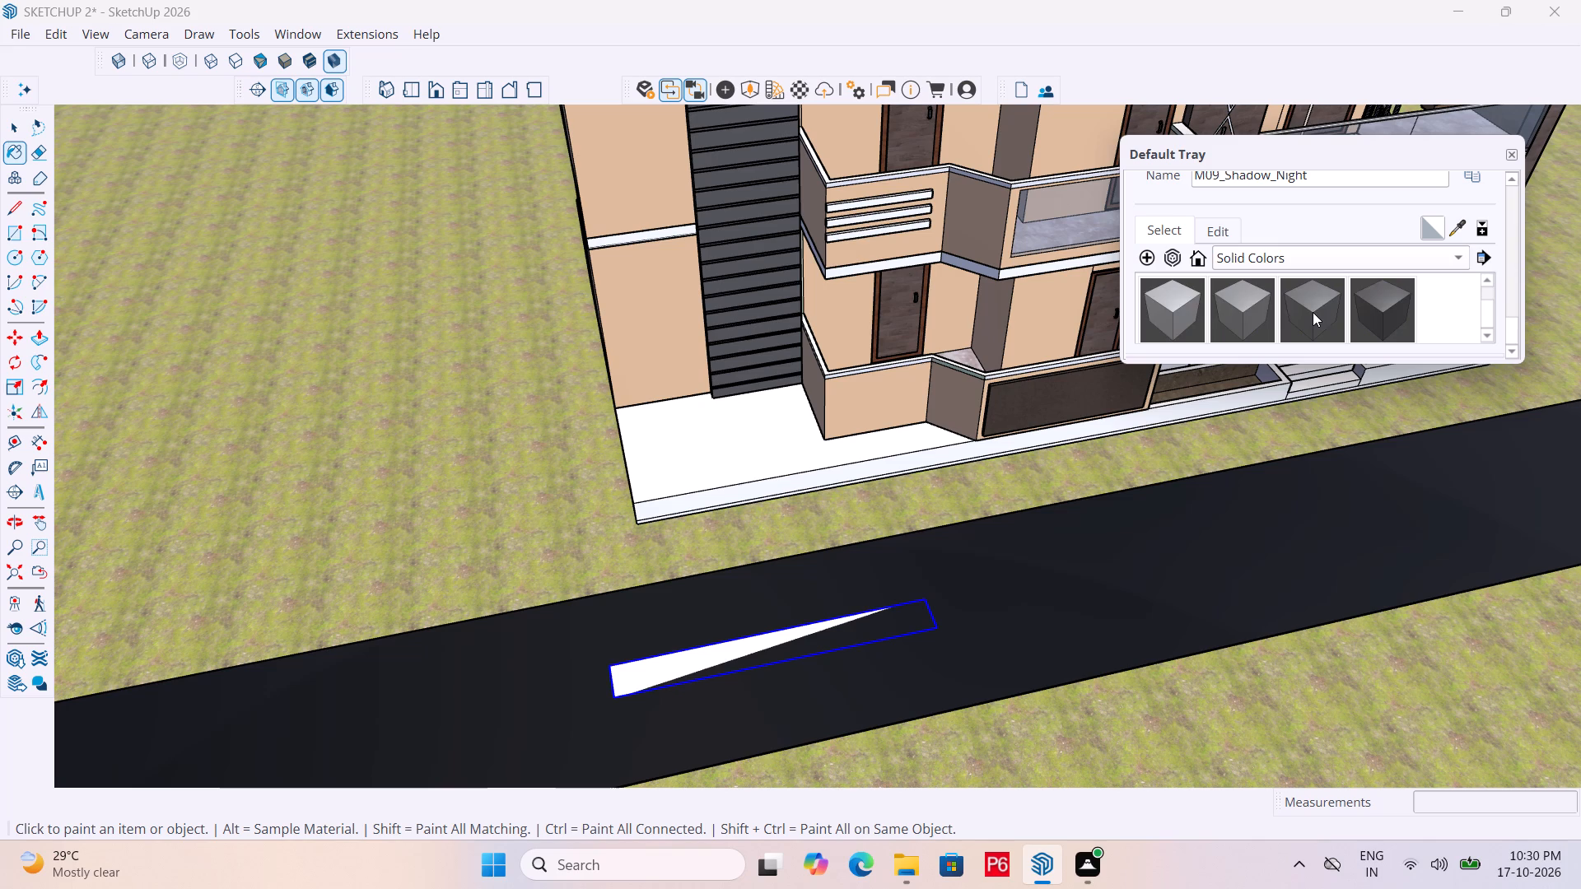
pyautogui.scroll(1, 1313, 312)
pyautogui.click(1178, 305)
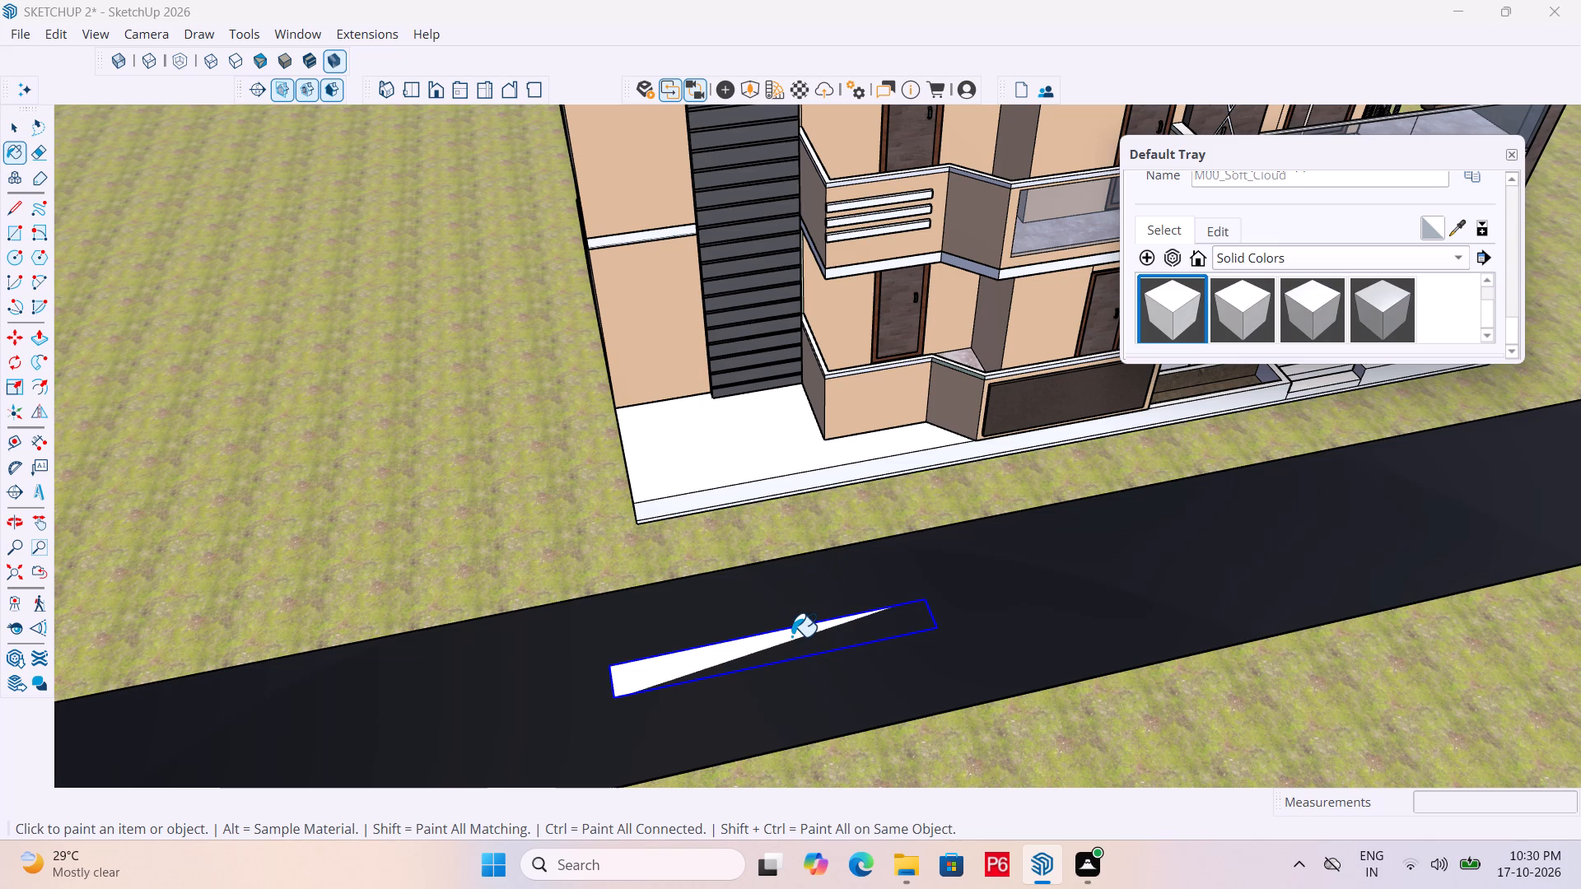
pyautogui.click(791, 636)
pyautogui.click(791, 636)
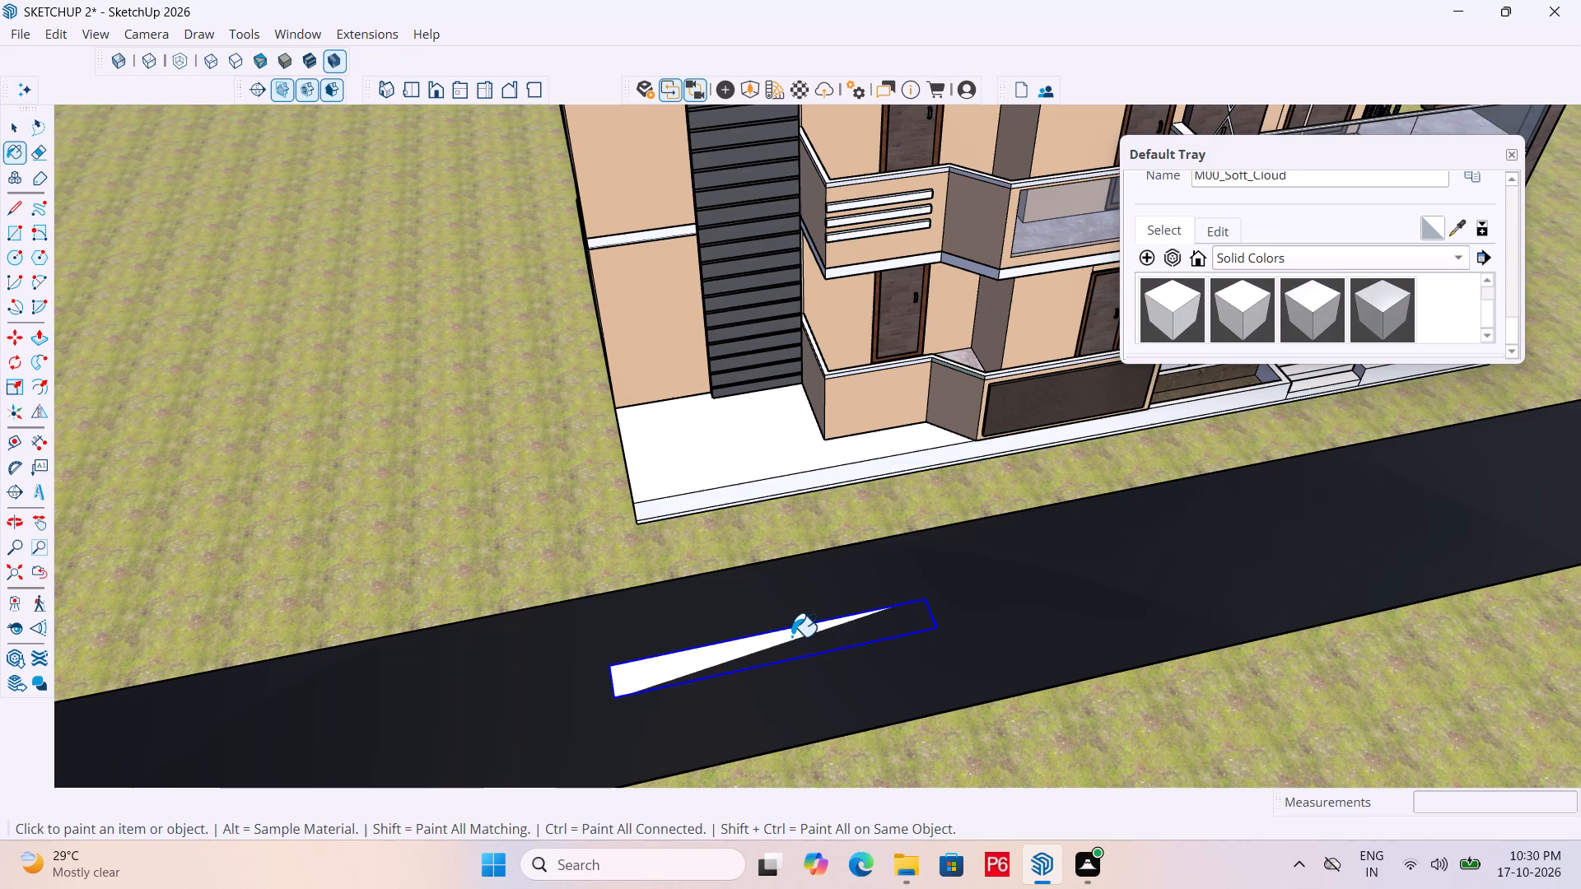
pyautogui.press('space')
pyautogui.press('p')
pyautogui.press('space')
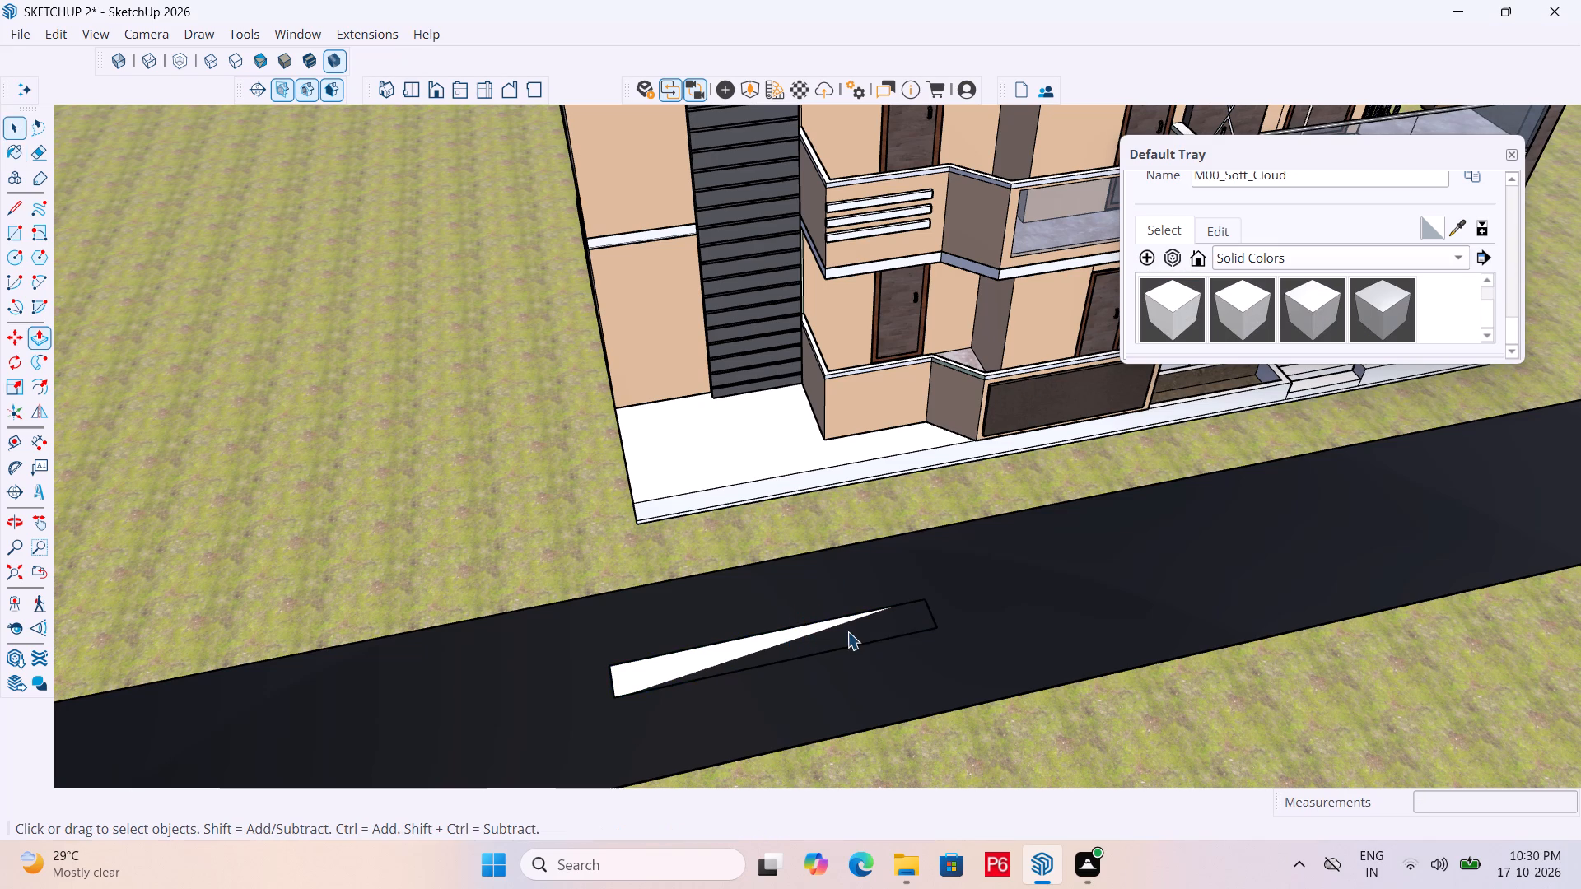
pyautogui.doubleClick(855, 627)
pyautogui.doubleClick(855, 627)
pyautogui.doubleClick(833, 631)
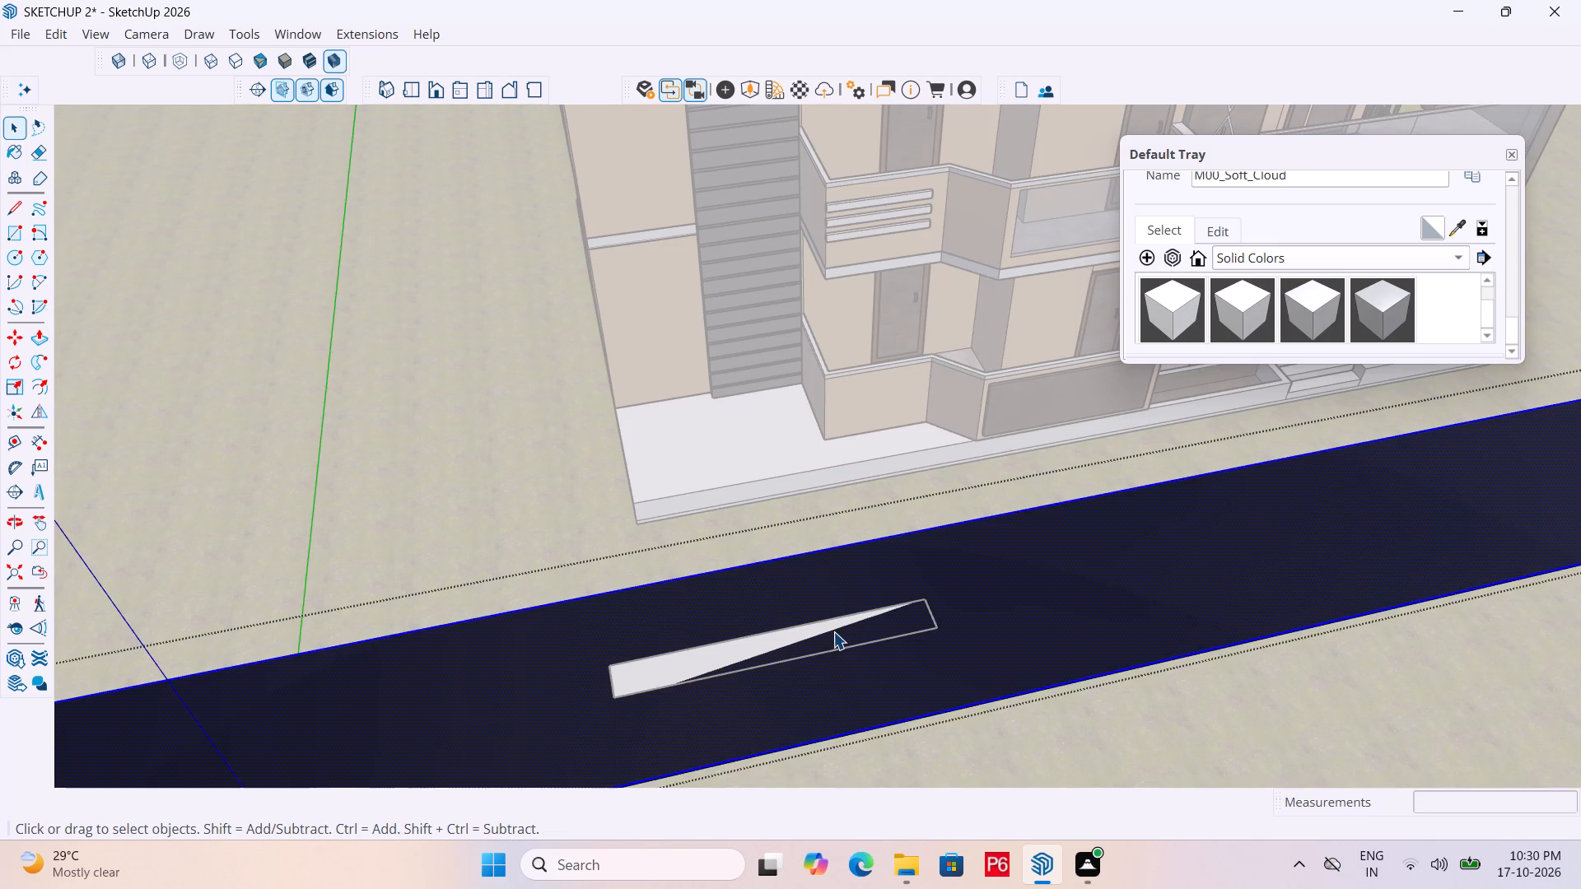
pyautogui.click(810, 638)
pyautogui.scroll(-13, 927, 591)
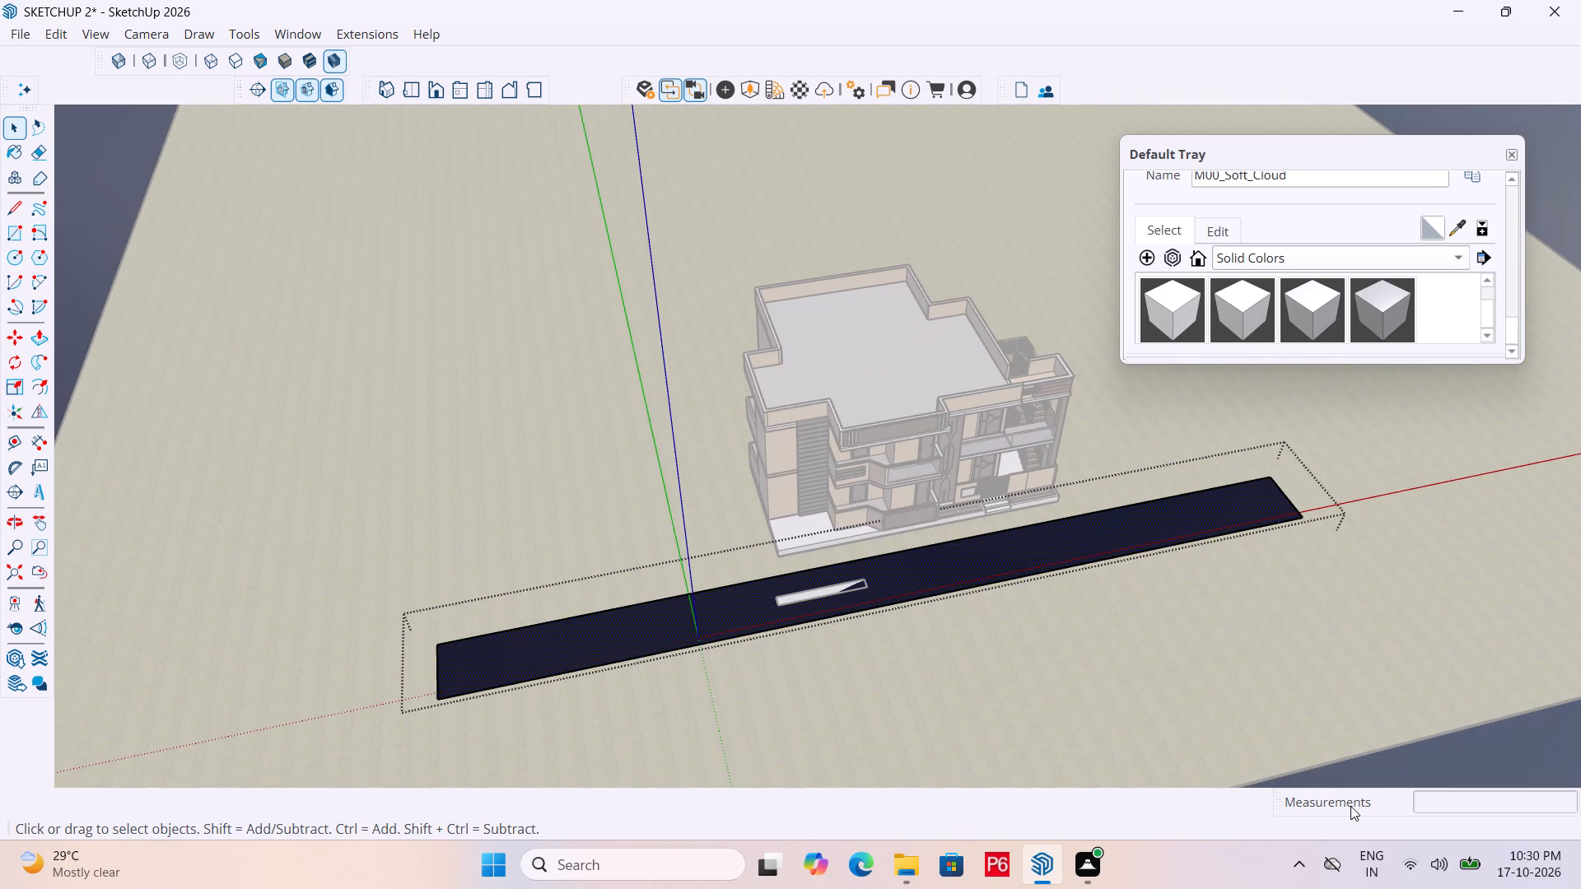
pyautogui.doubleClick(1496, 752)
# Push/Pull the white lane marking's face up 0.9" inside its group, and leave the group.
pyautogui.scroll(14, 801, 670)
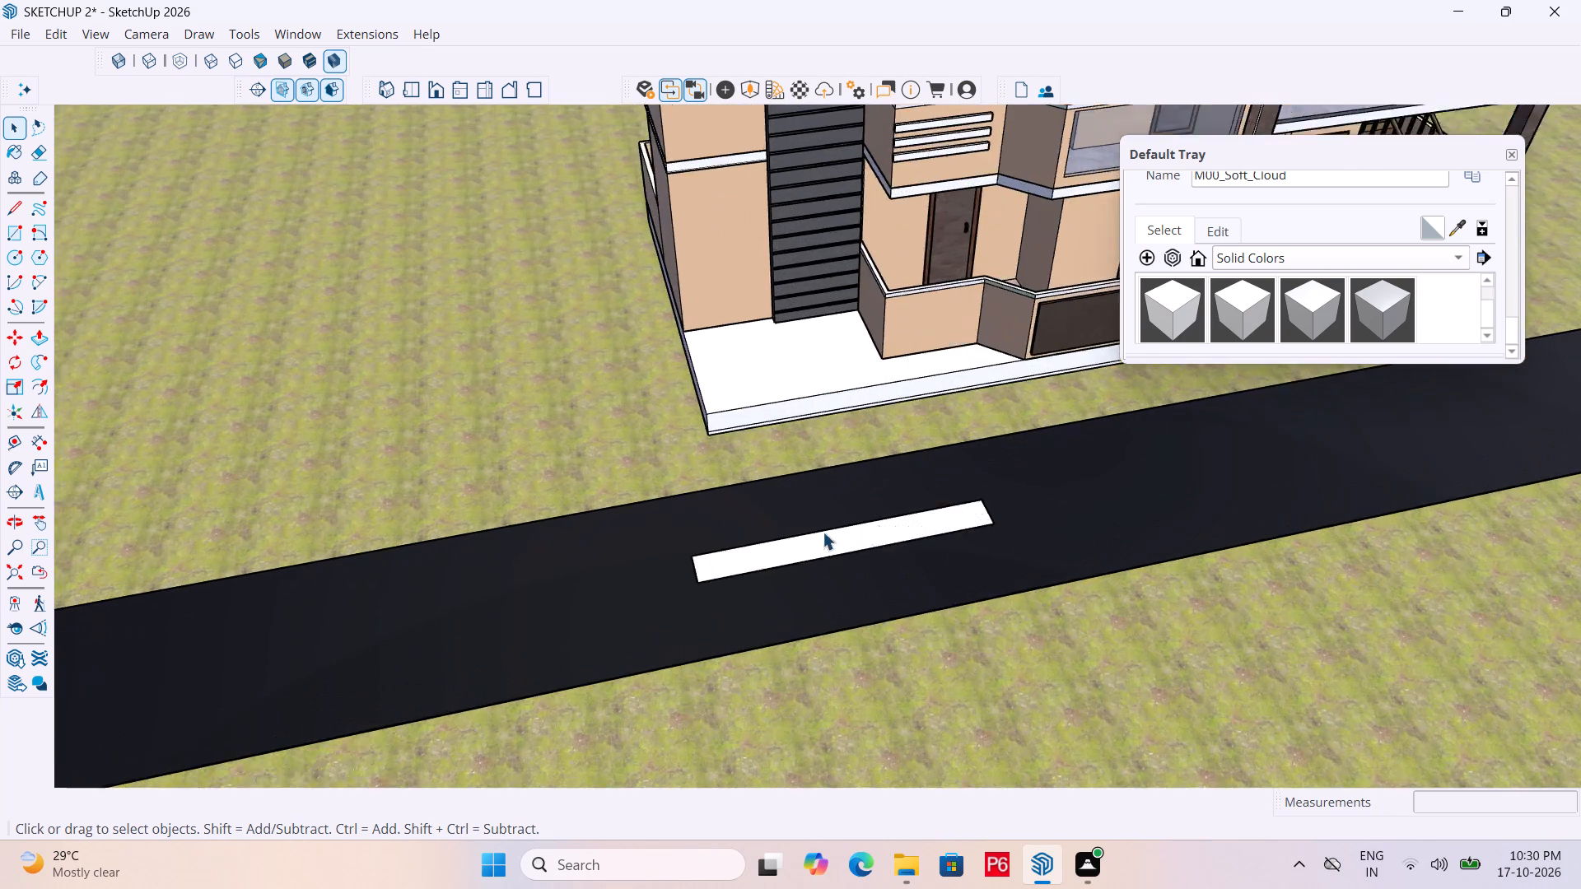
pyautogui.scroll(2, 823, 532)
pyautogui.click(861, 546)
pyautogui.tripleClick(828, 547)
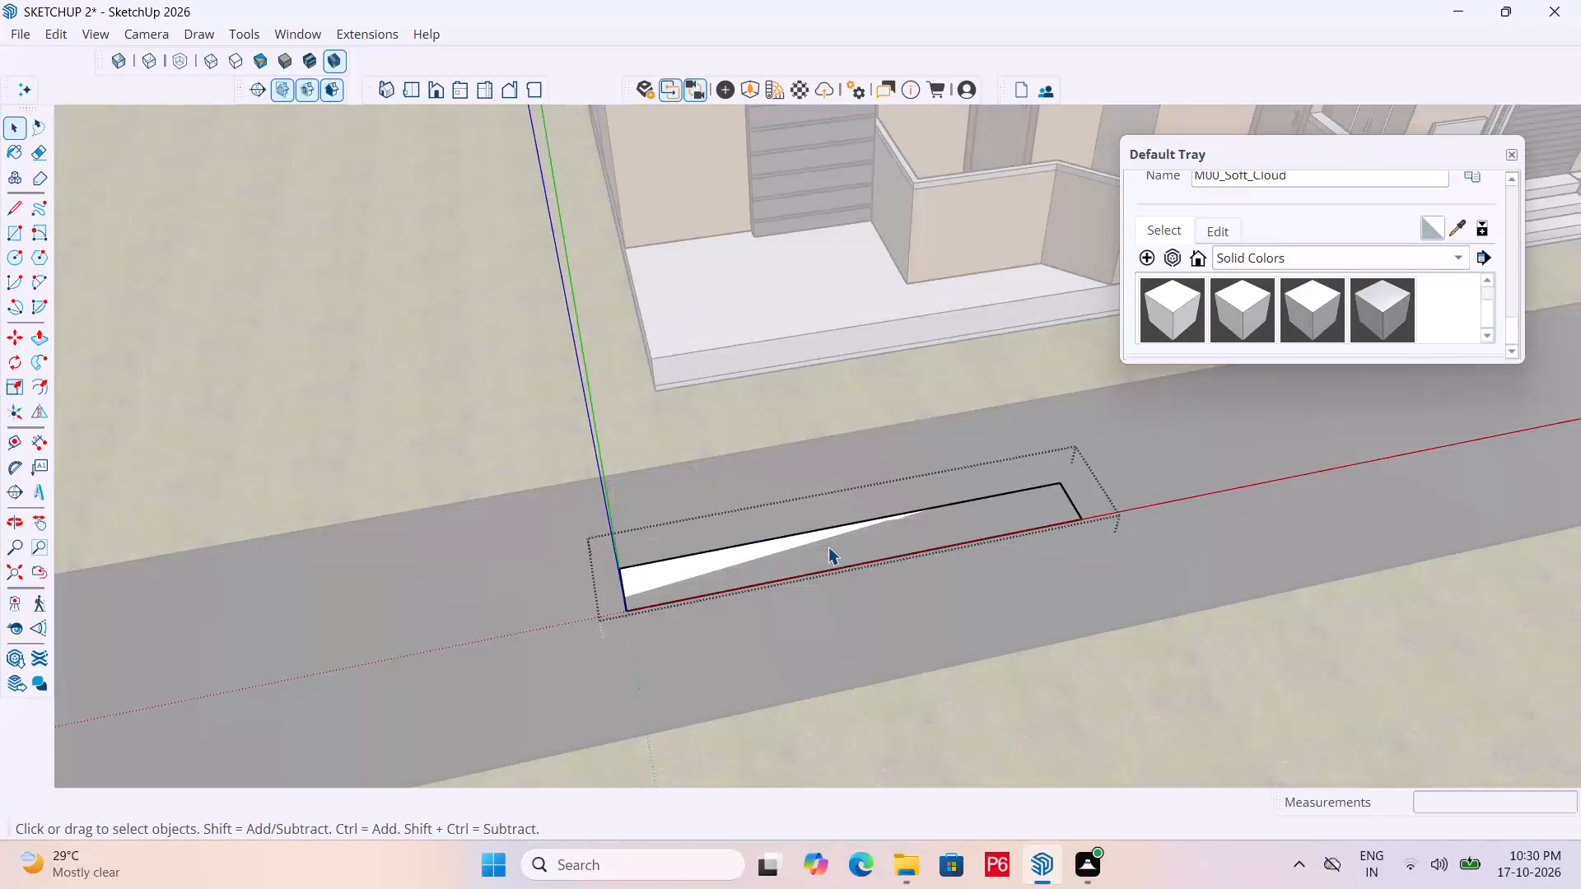
pyautogui.press('p')
pyautogui.click(828, 547)
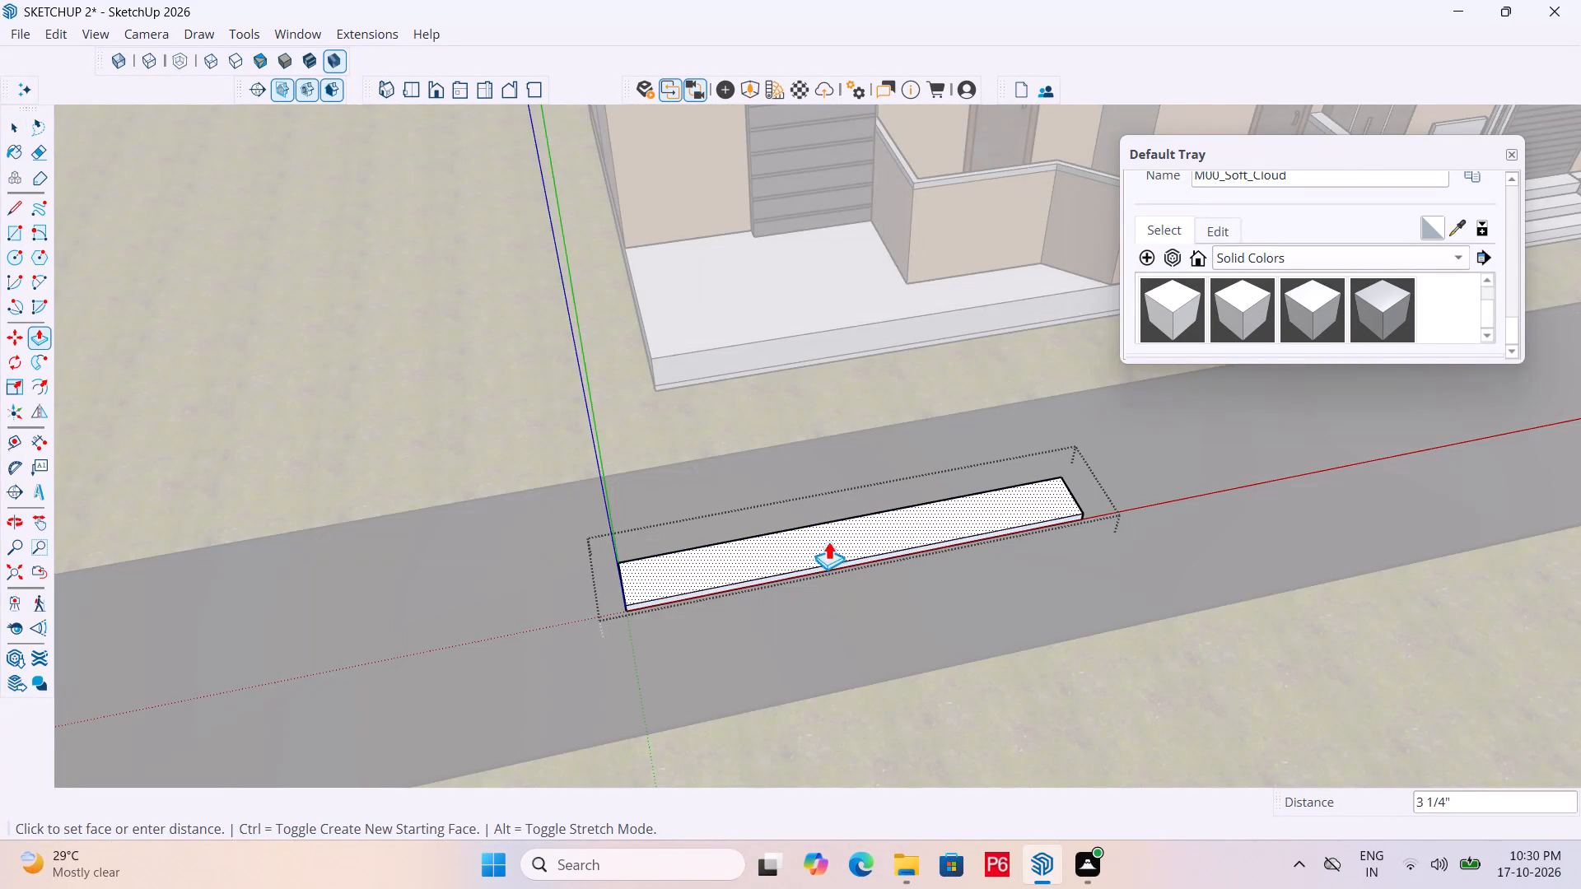
pyautogui.scroll(4, 829, 542)
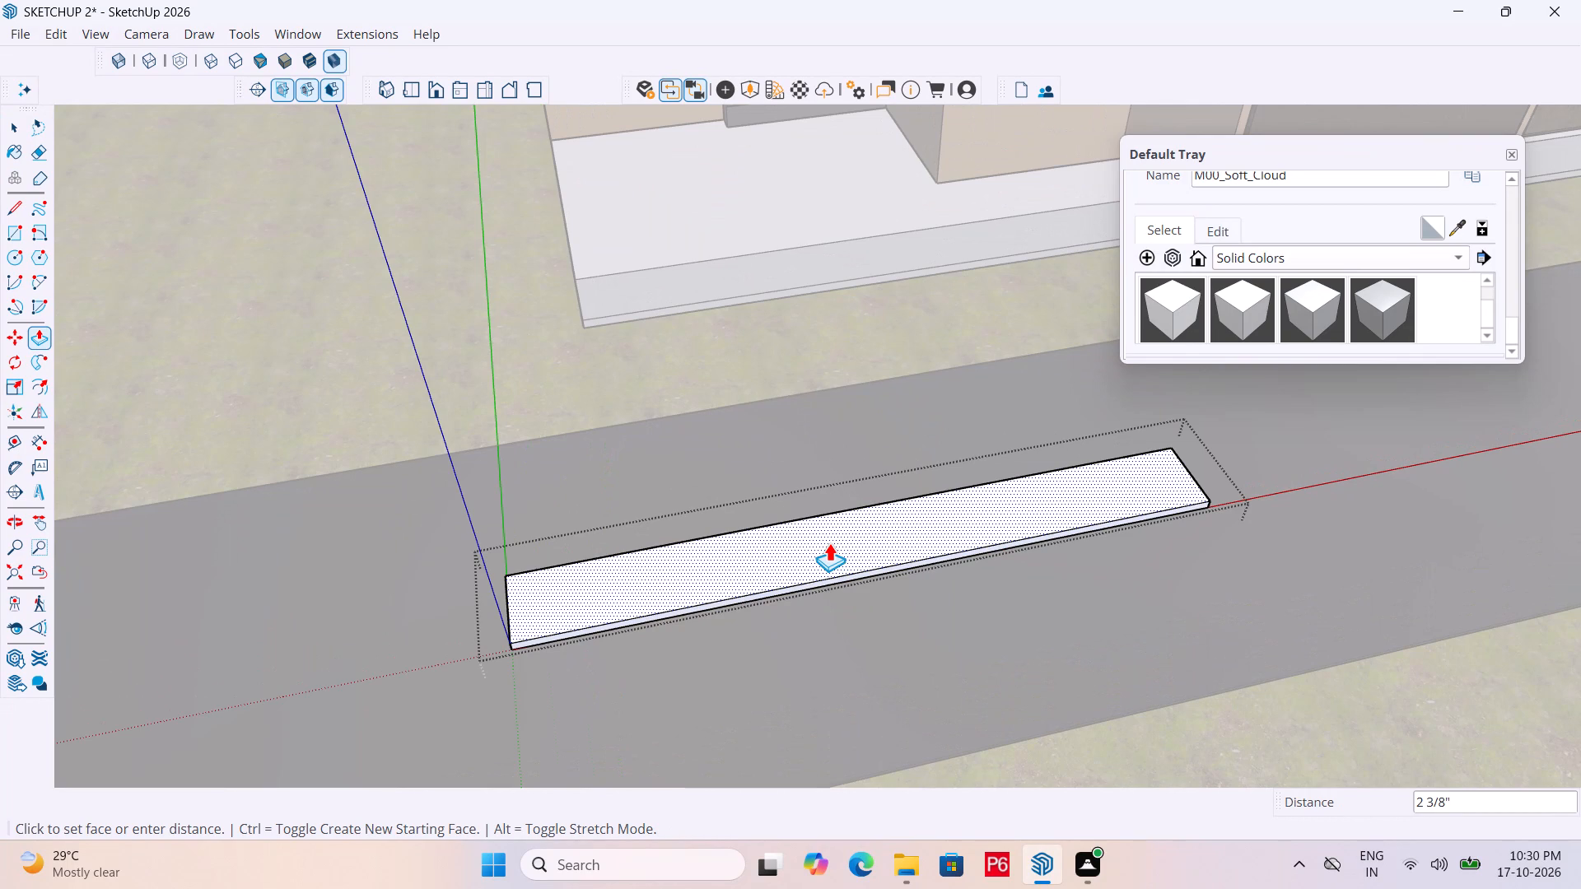
pyautogui.write('0.')
pyautogui.press('9')
pyautogui.hotkey('shift', '"')
pyautogui.press('Return')
pyautogui.press('space')
pyautogui.scroll(-5, 730, 558)
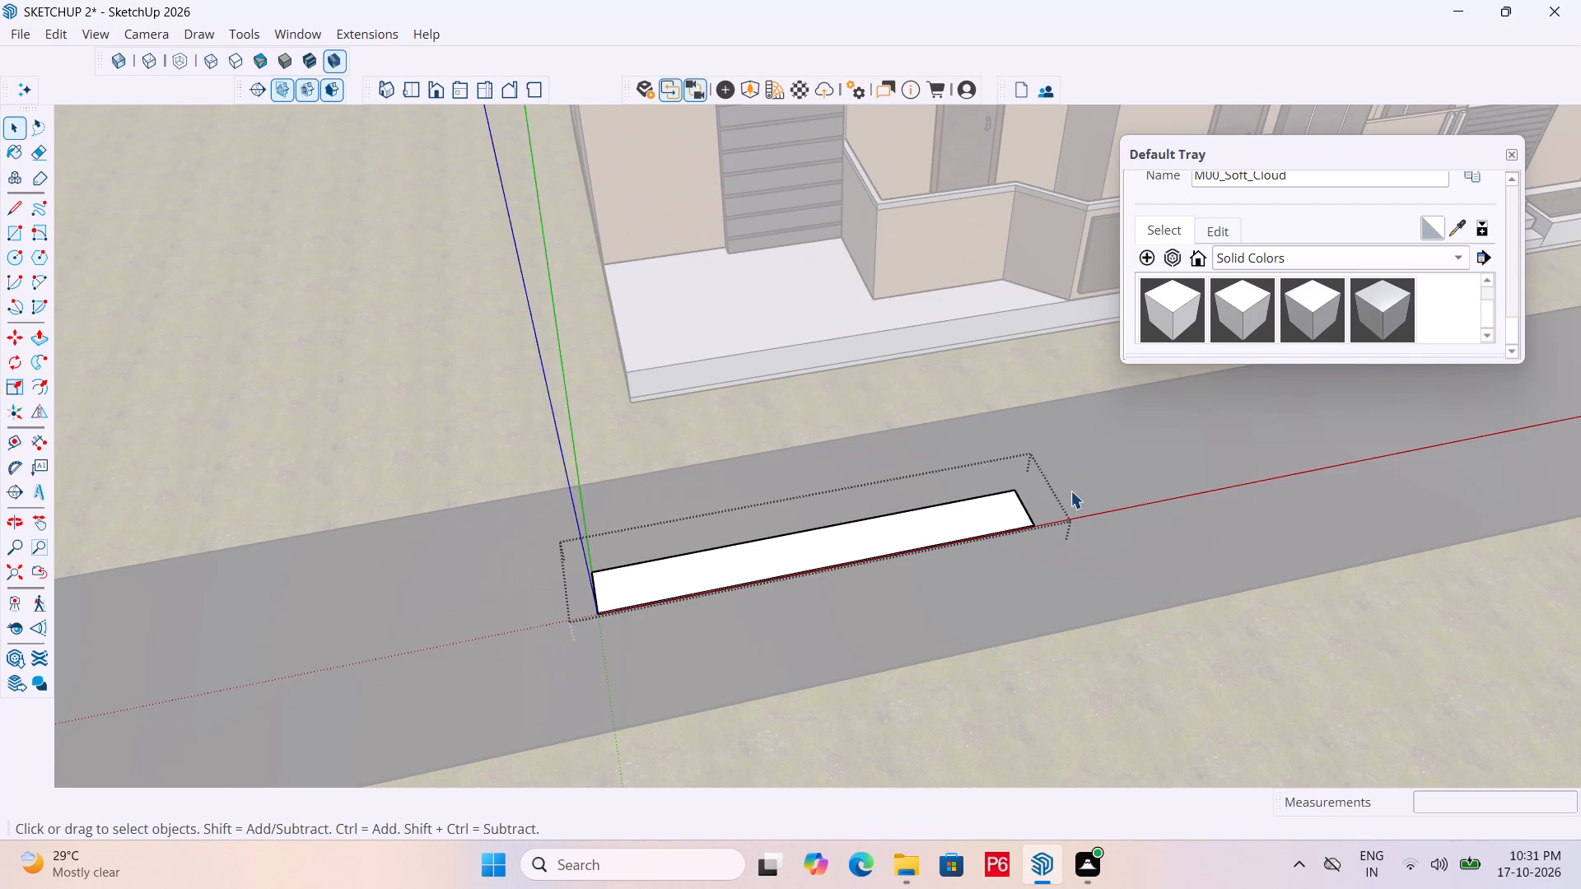
pyautogui.scroll(-10, 863, 486)
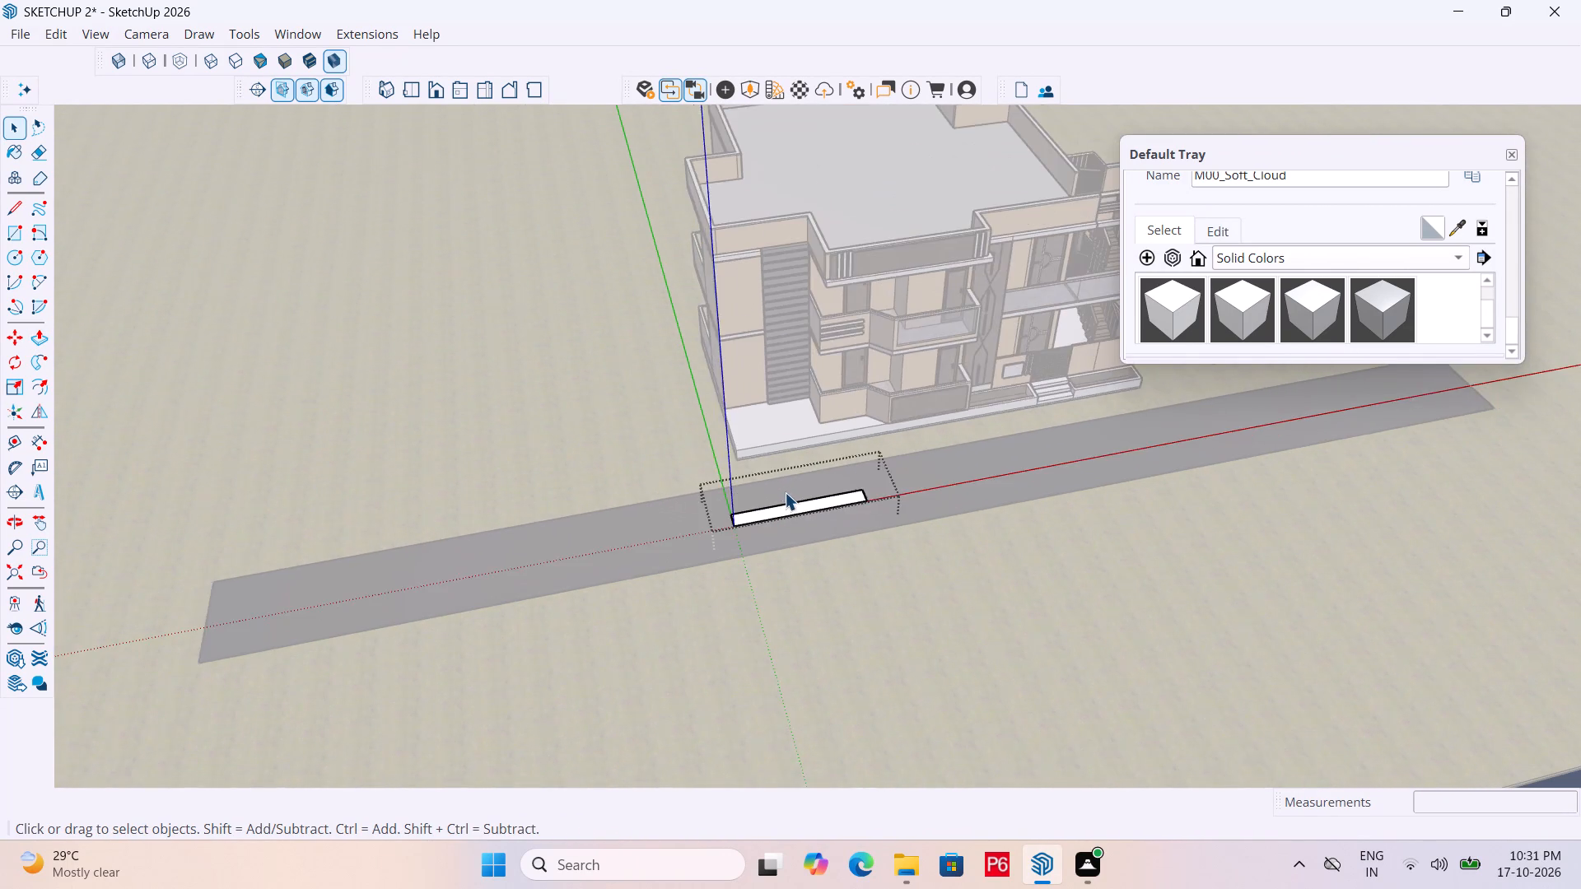
pyautogui.scroll(-6, 785, 492)
pyautogui.doubleClick(1329, 698)
# Copy the lane-marking group lengthwise along the road's centre, leaving a gap between it and the original.
pyautogui.scroll(6, 758, 448)
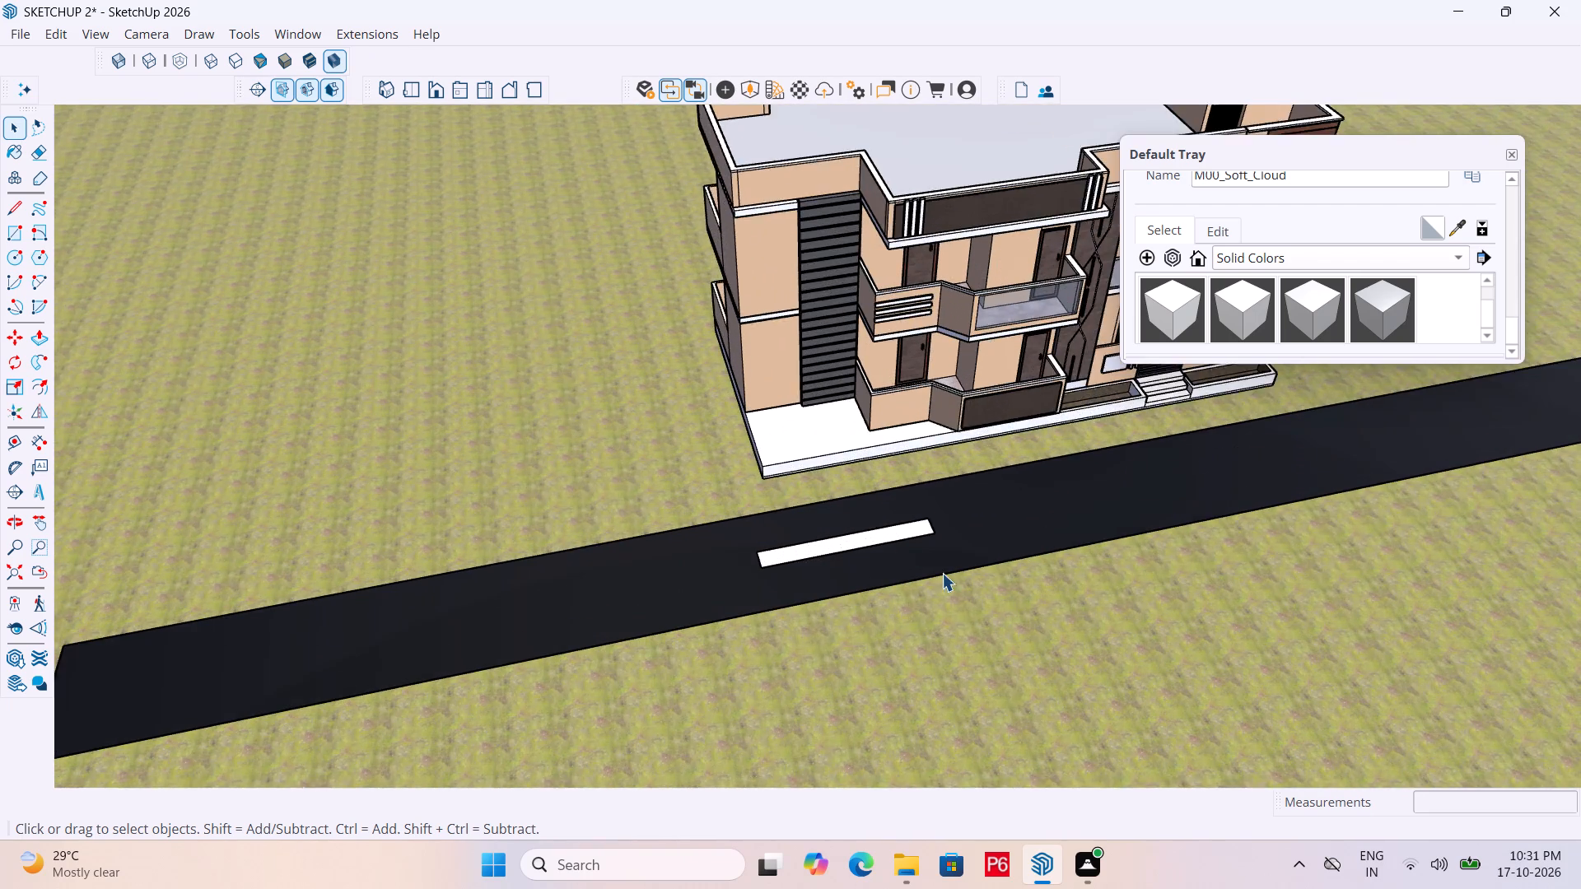
pyautogui.scroll(4, 942, 573)
pyautogui.click(844, 520)
pyautogui.scroll(10, 597, 588)
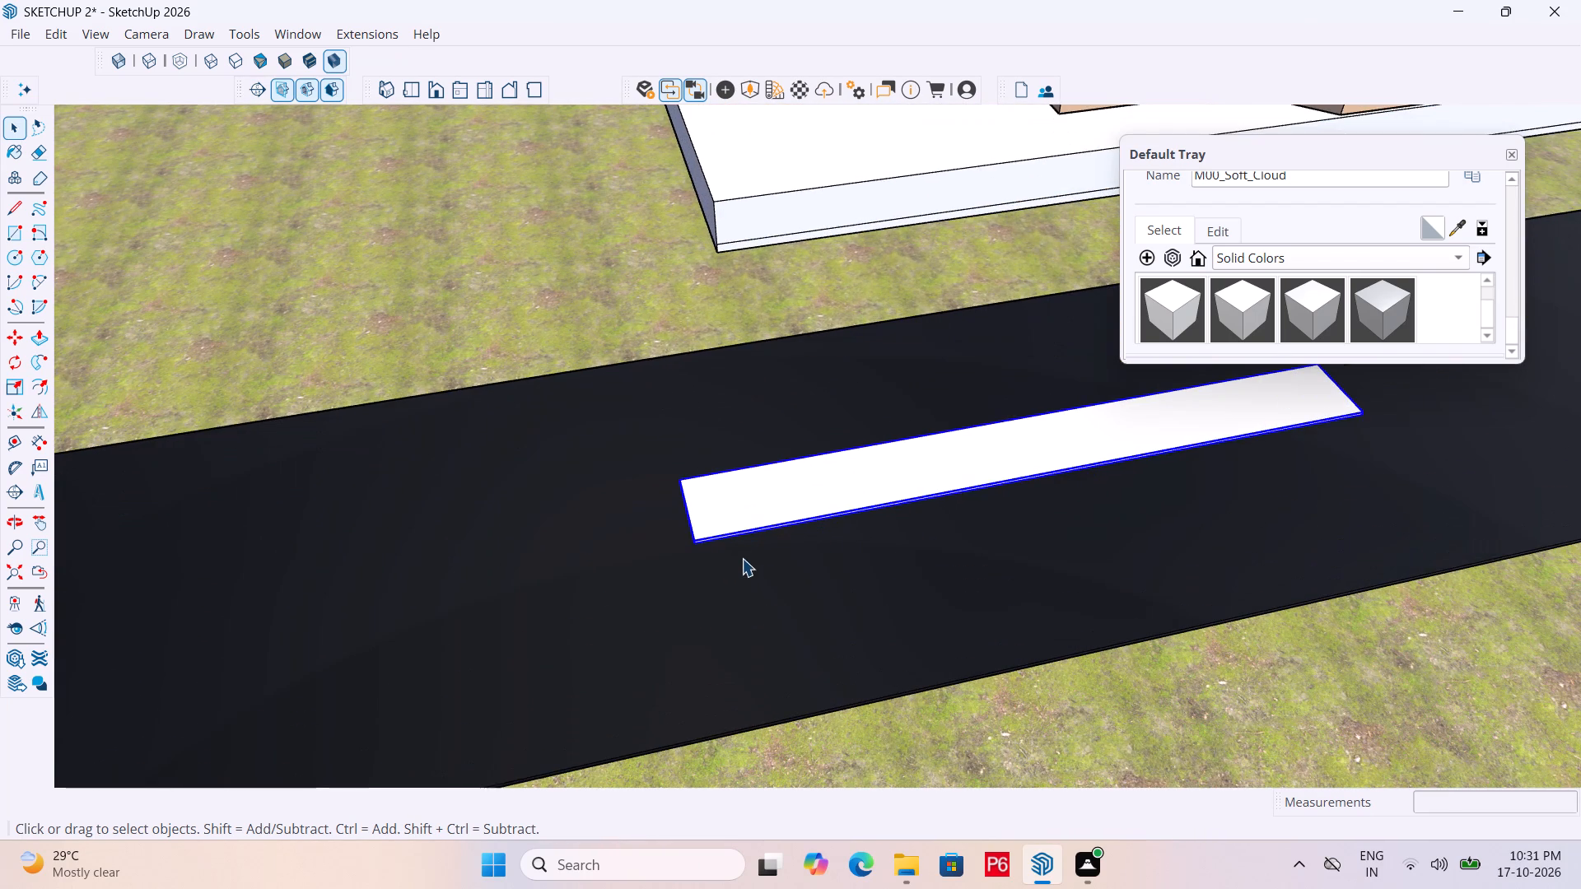
pyautogui.press('m')
pyautogui.scroll(10, 702, 556)
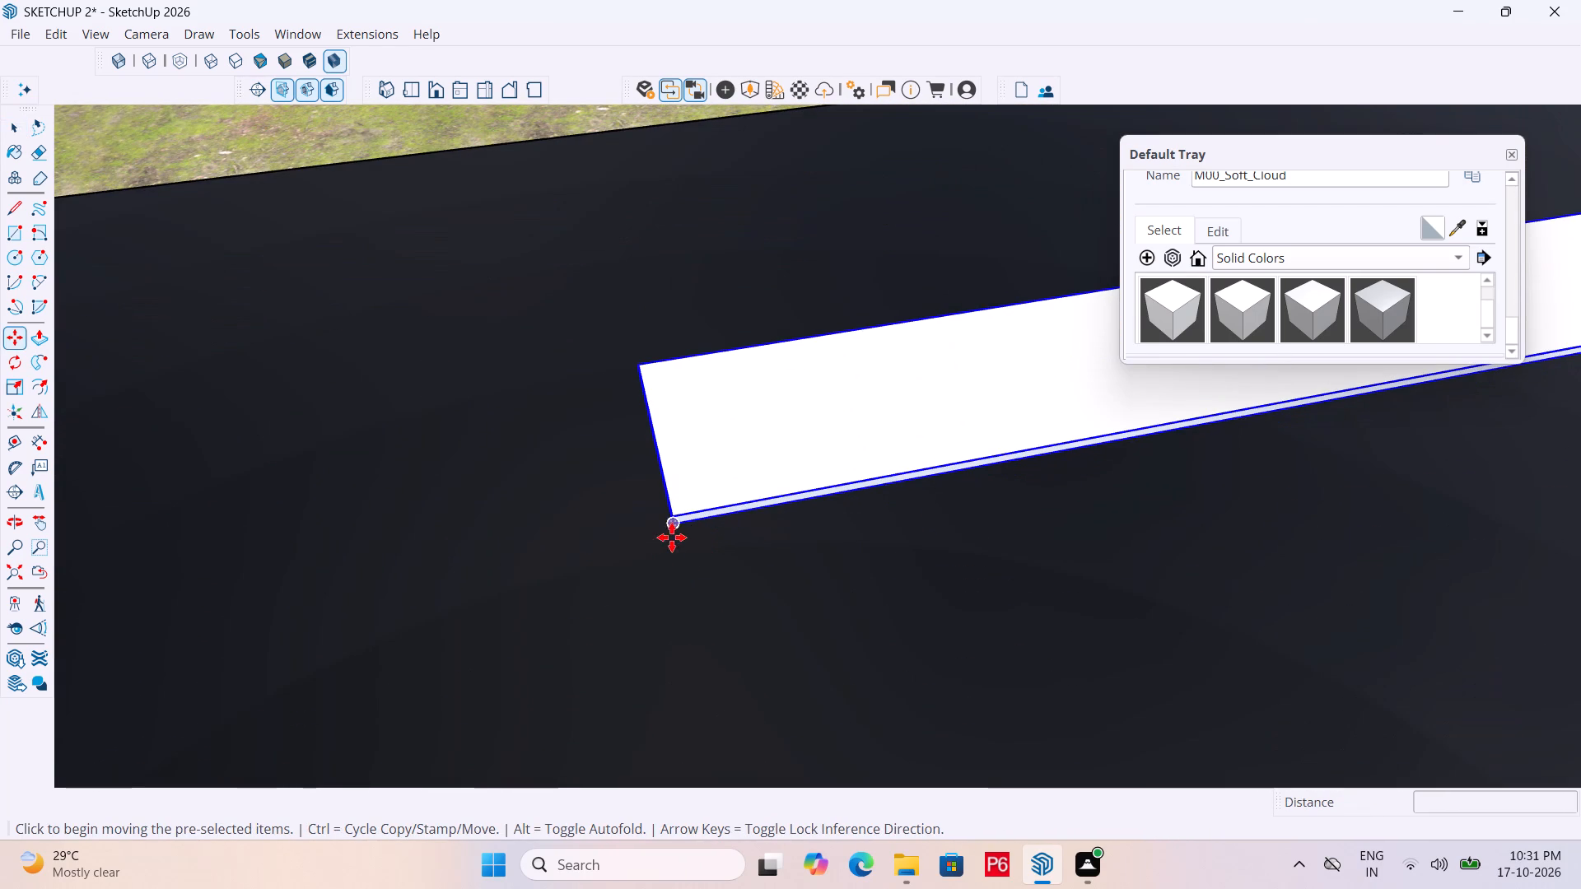
pyautogui.click(674, 530)
pyautogui.scroll(-6, 500, 548)
pyautogui.scroll(-4, 431, 575)
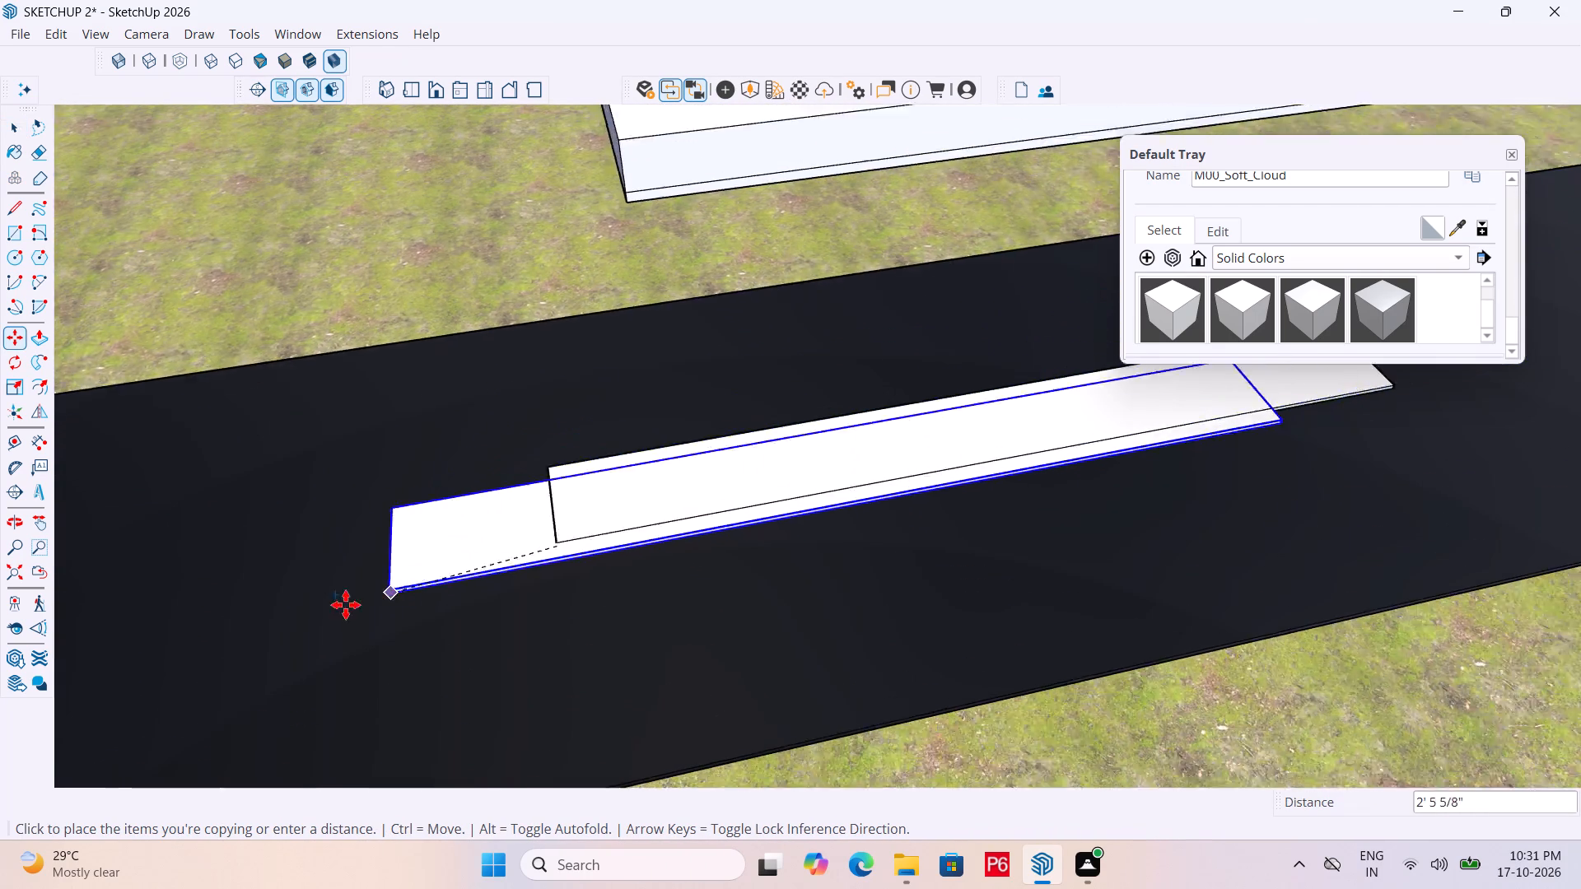
pyautogui.scroll(-8, 346, 605)
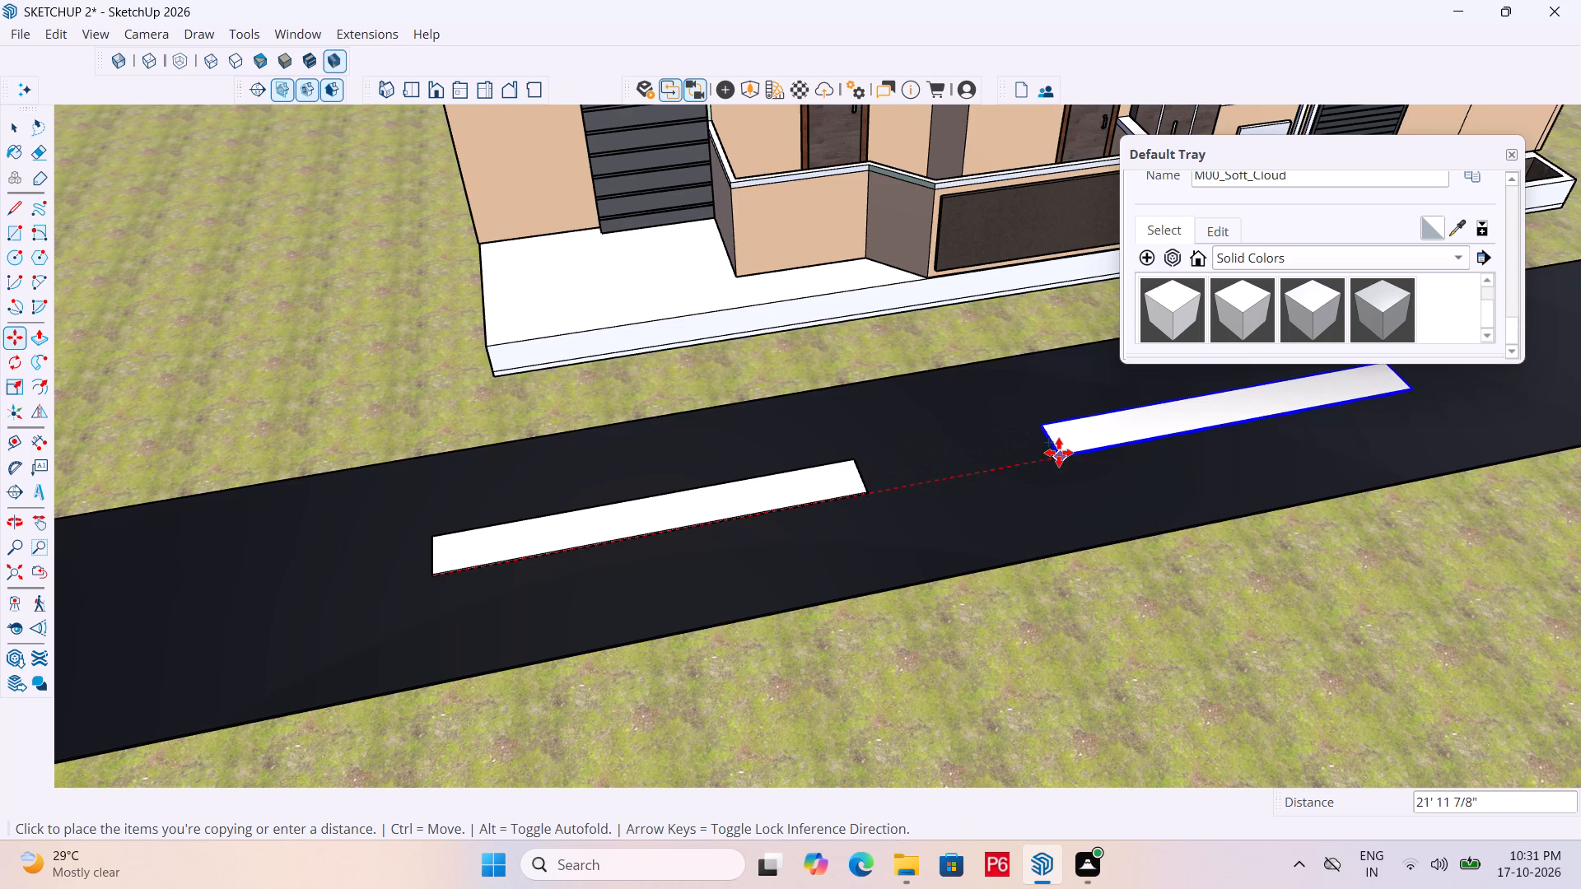
pyautogui.click(996, 459)
# Copy the second lane marking three times along the road at about 18' 2" spacing to continue the dashed line.
pyautogui.scroll(2, 991, 494)
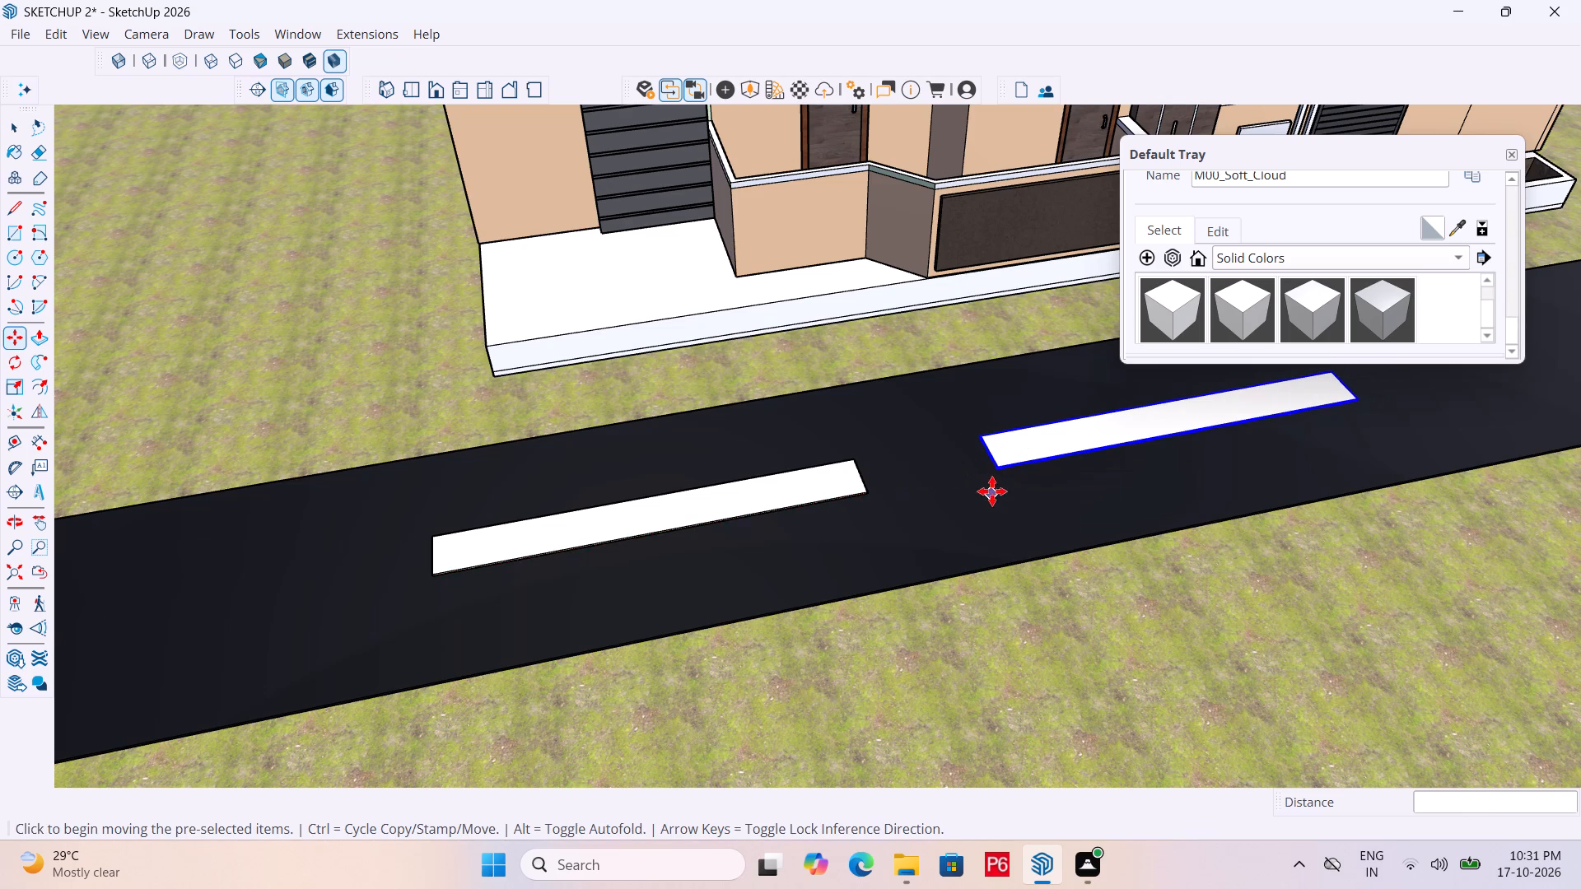
pyautogui.scroll(7, 992, 491)
pyautogui.click(1003, 452)
pyautogui.scroll(-6, 809, 578)
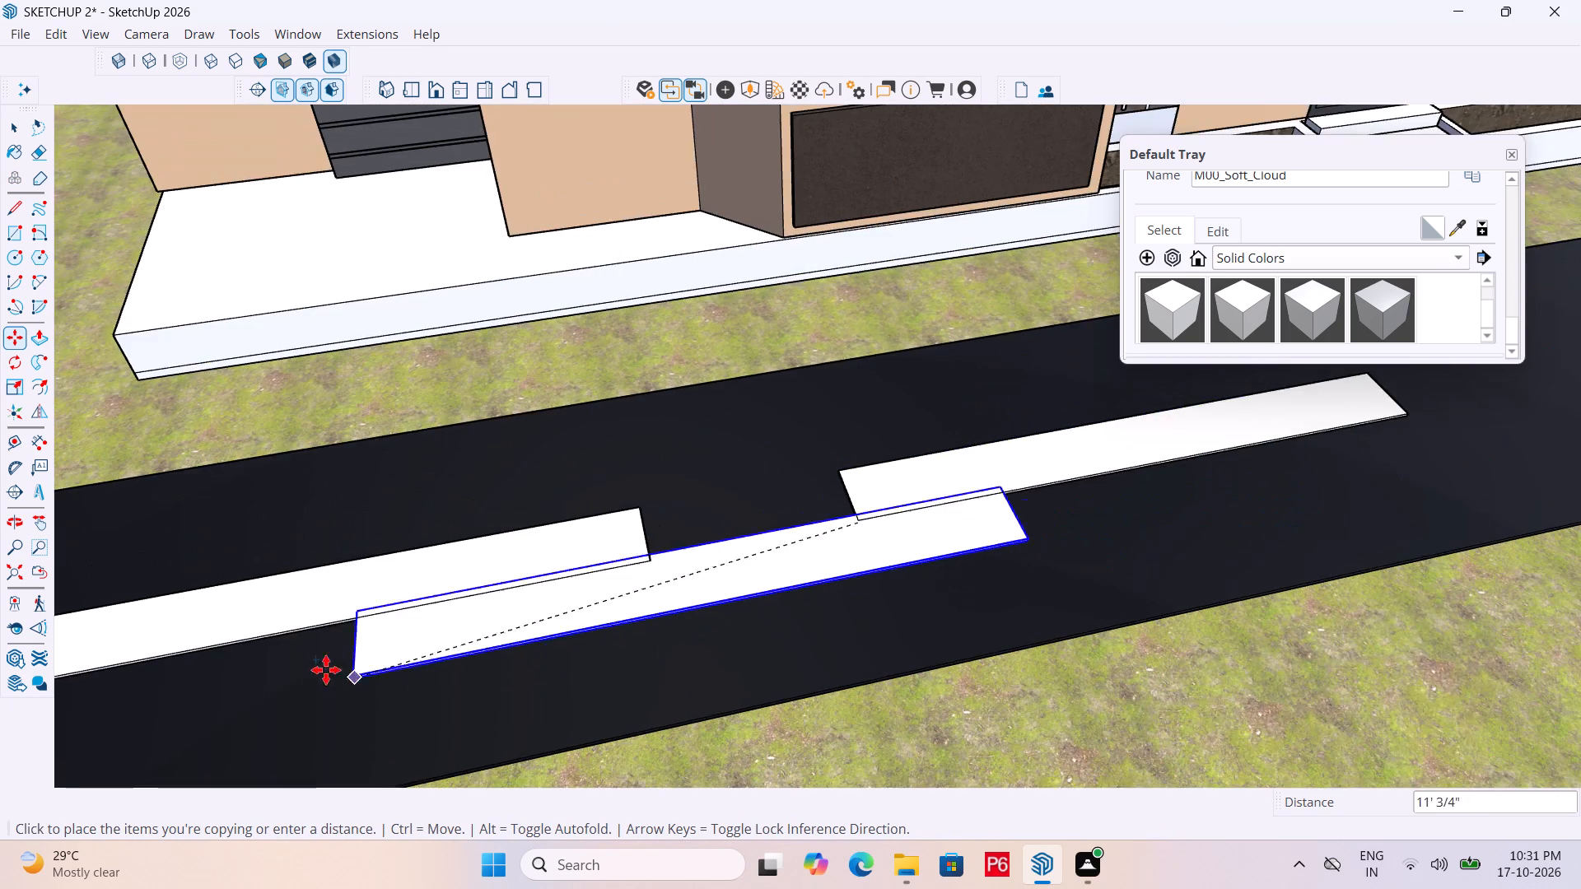
pyautogui.scroll(-7, 208, 661)
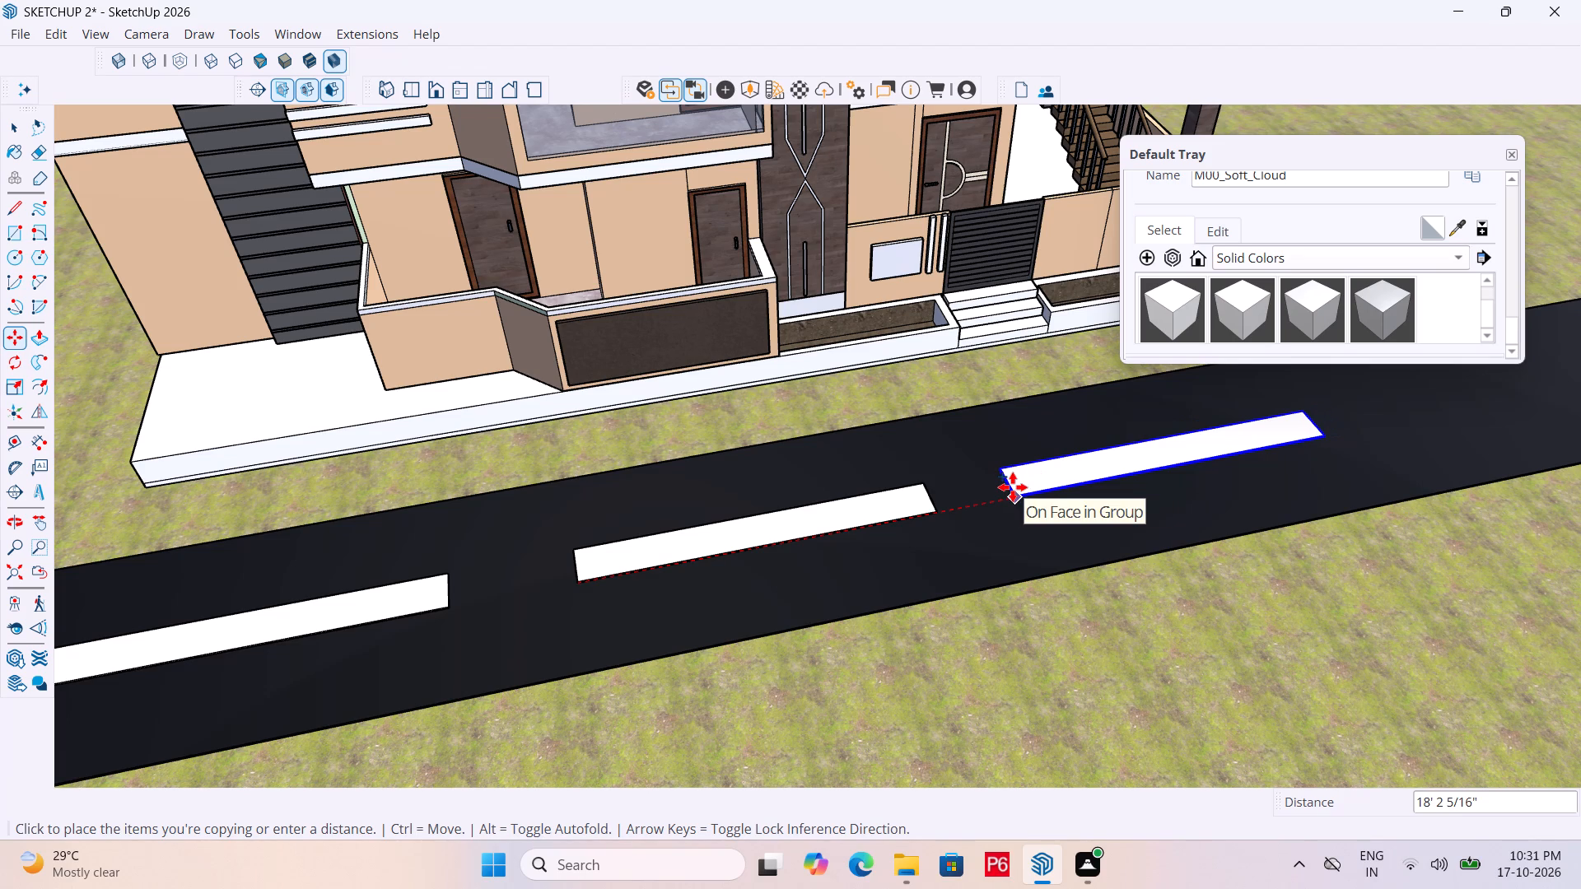
pyautogui.doubleClick(1013, 487)
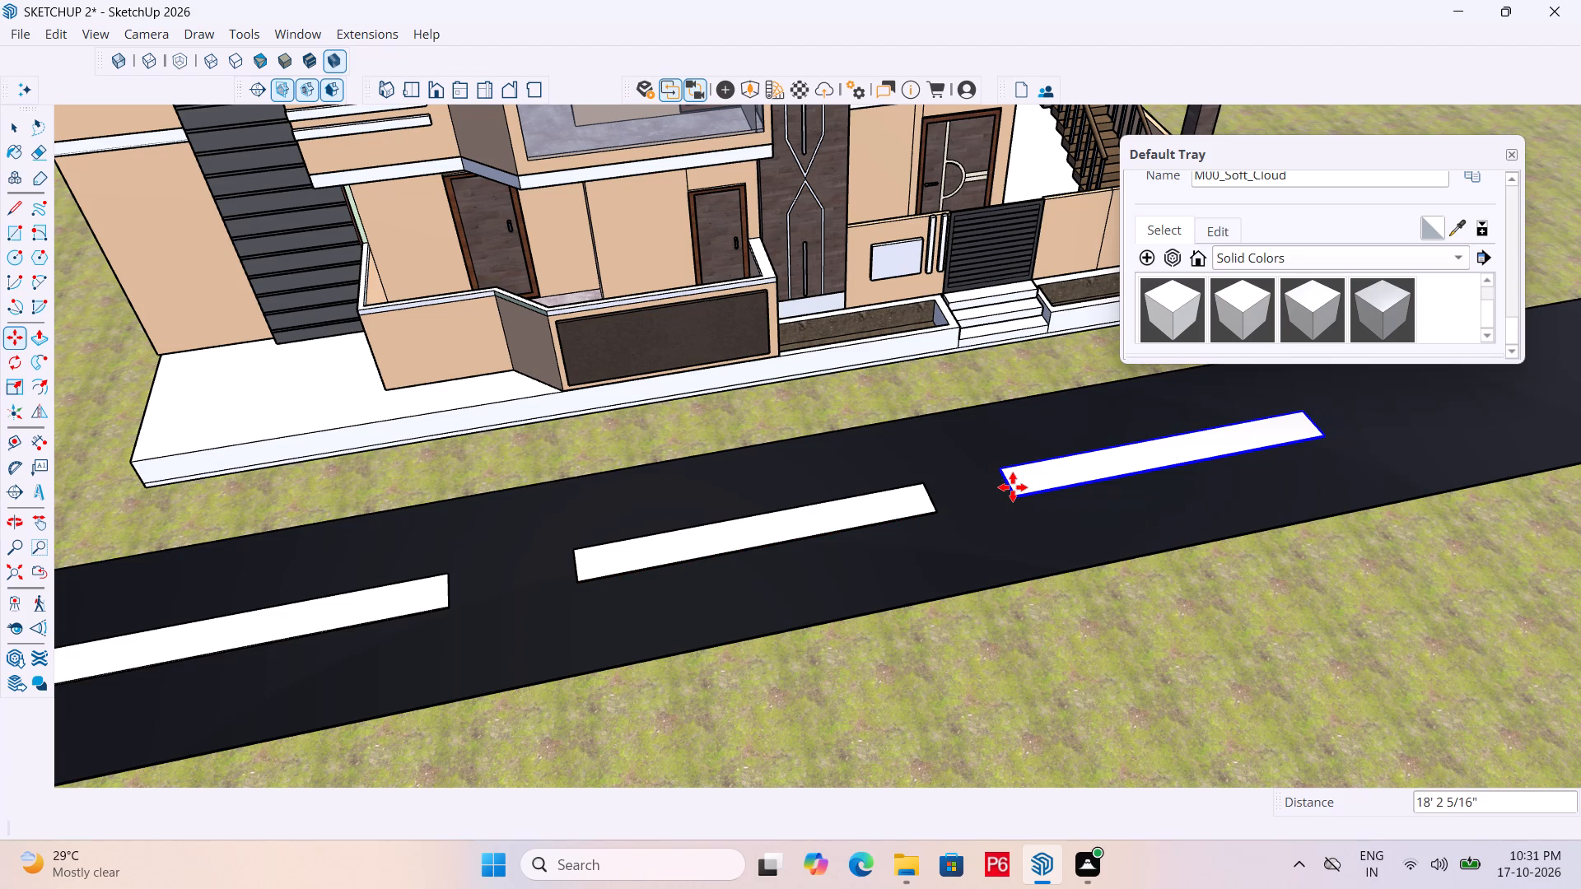
pyautogui.press('*')
pyautogui.press('3')
pyautogui.press('Return')
pyautogui.scroll(-8, 1094, 522)
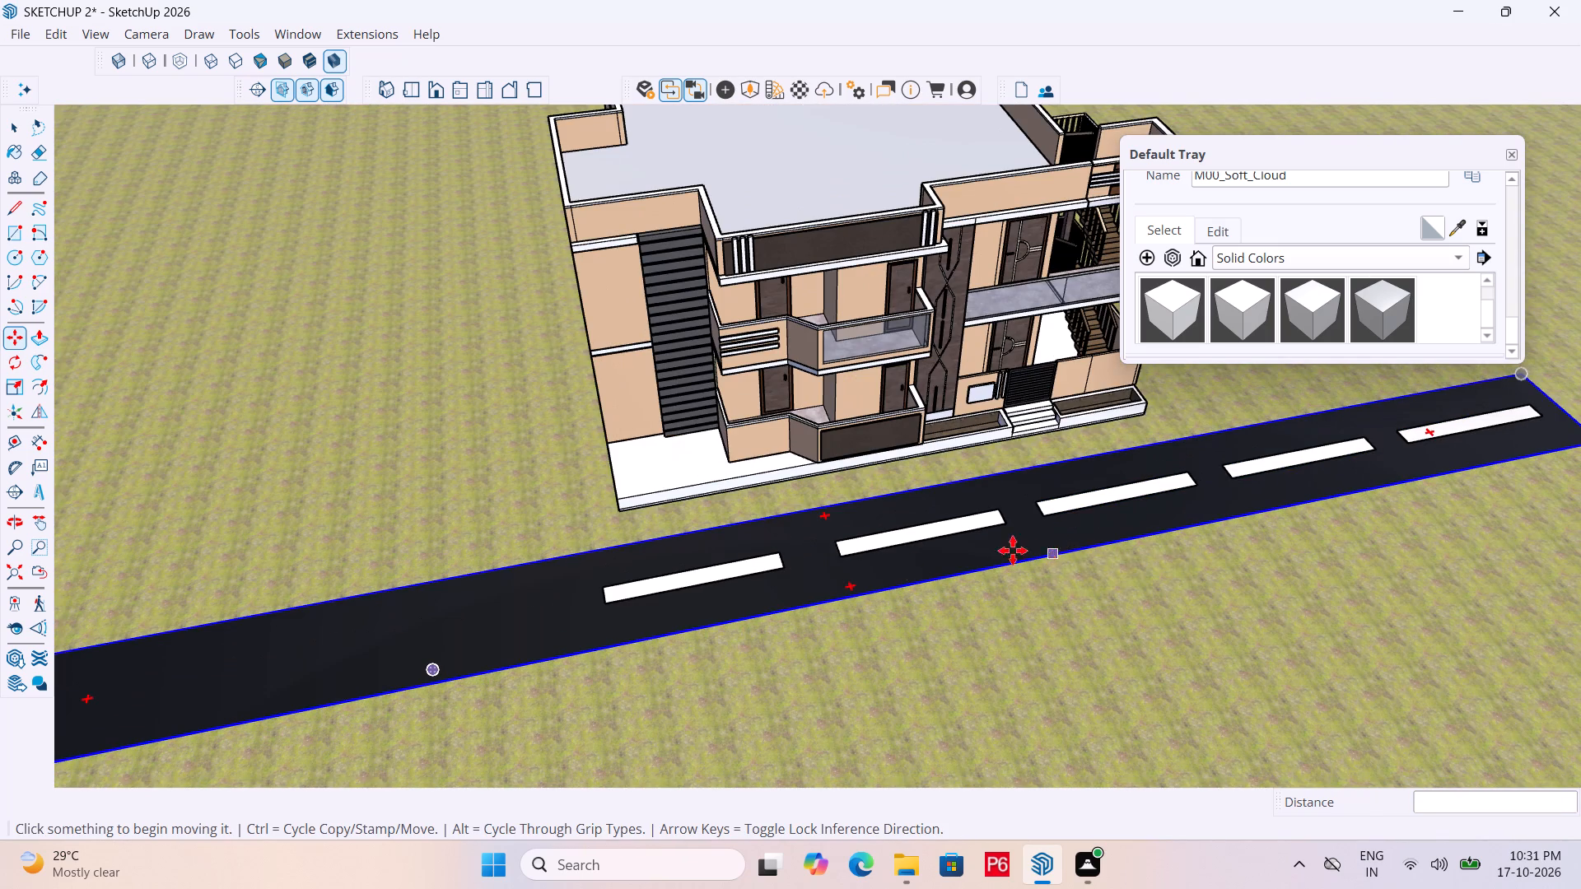
pyautogui.moveTo(859, 568); pyautogui.dragTo(532, 579, button='middle')
pyautogui.scroll(-1, 847, 570)
pyautogui.scroll(3, 531, 574)
pyautogui.press('space')
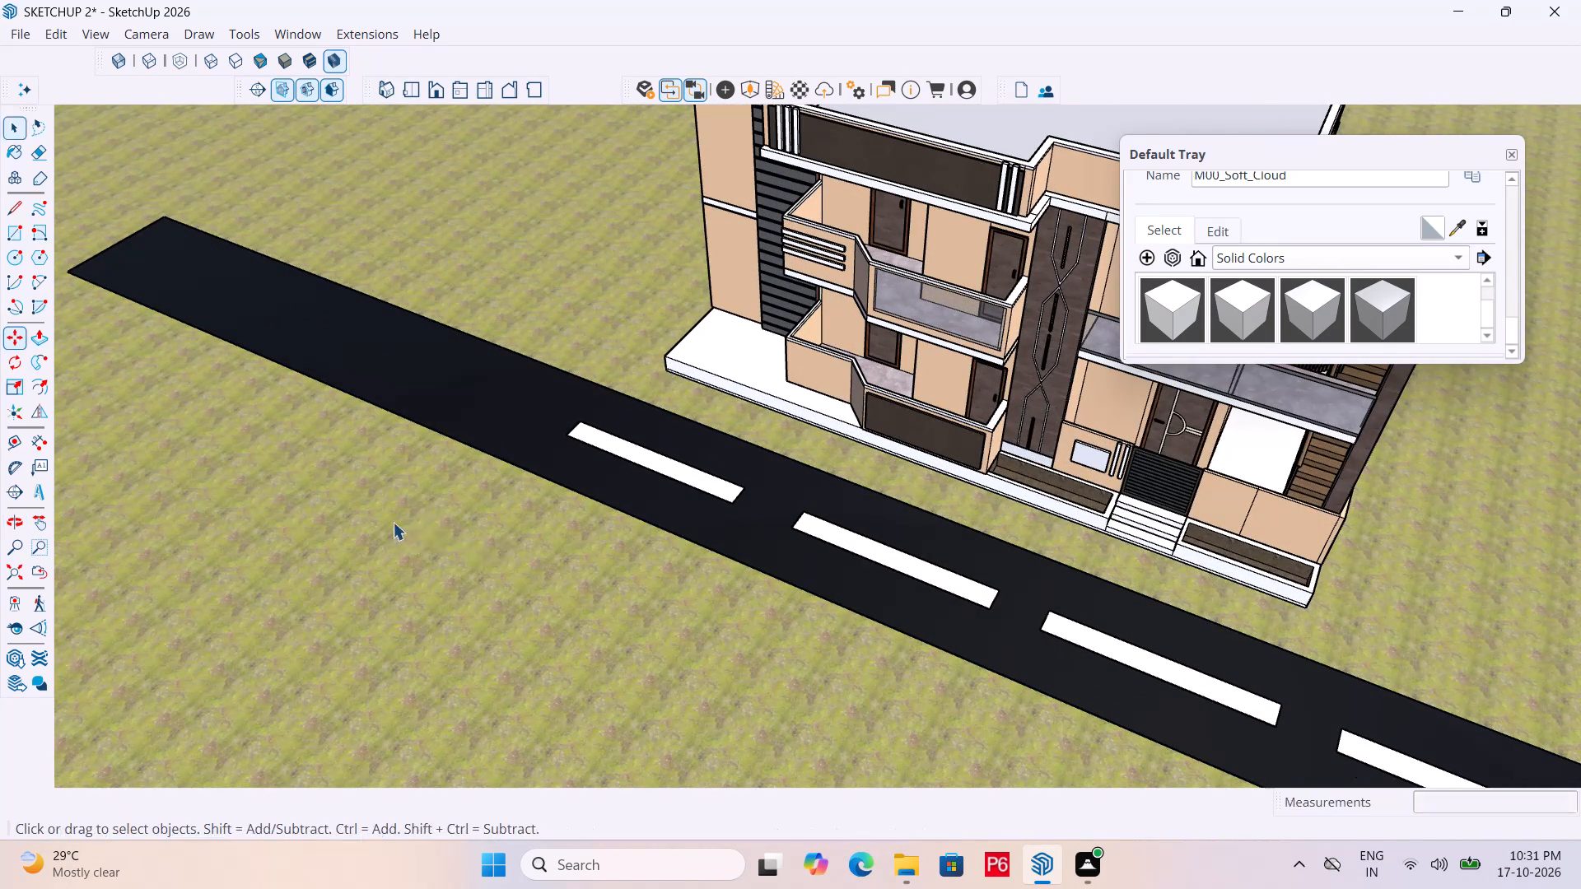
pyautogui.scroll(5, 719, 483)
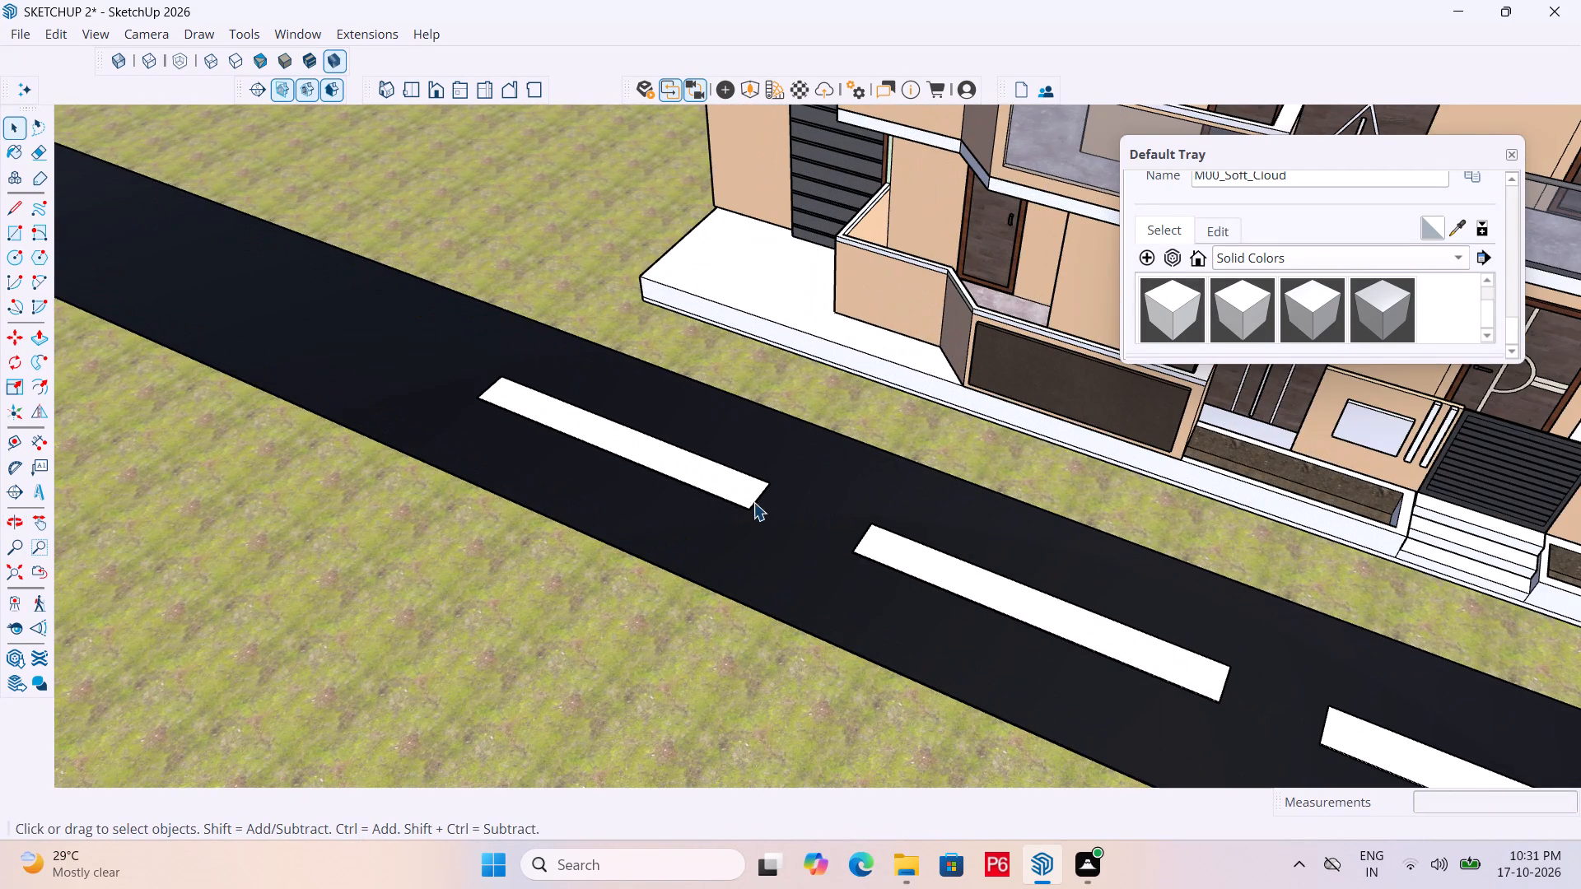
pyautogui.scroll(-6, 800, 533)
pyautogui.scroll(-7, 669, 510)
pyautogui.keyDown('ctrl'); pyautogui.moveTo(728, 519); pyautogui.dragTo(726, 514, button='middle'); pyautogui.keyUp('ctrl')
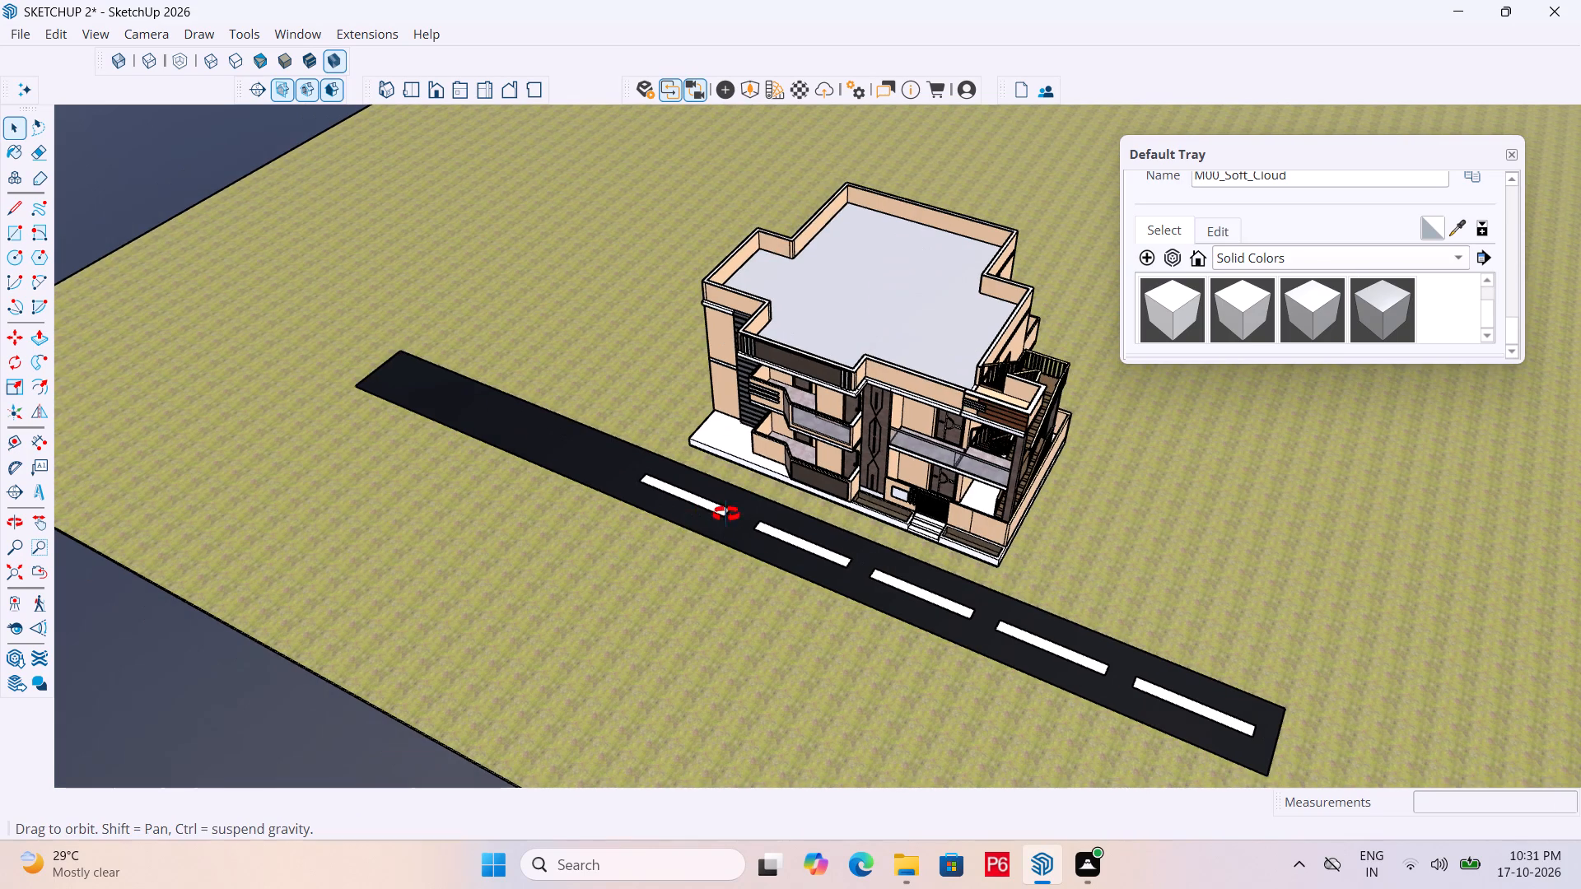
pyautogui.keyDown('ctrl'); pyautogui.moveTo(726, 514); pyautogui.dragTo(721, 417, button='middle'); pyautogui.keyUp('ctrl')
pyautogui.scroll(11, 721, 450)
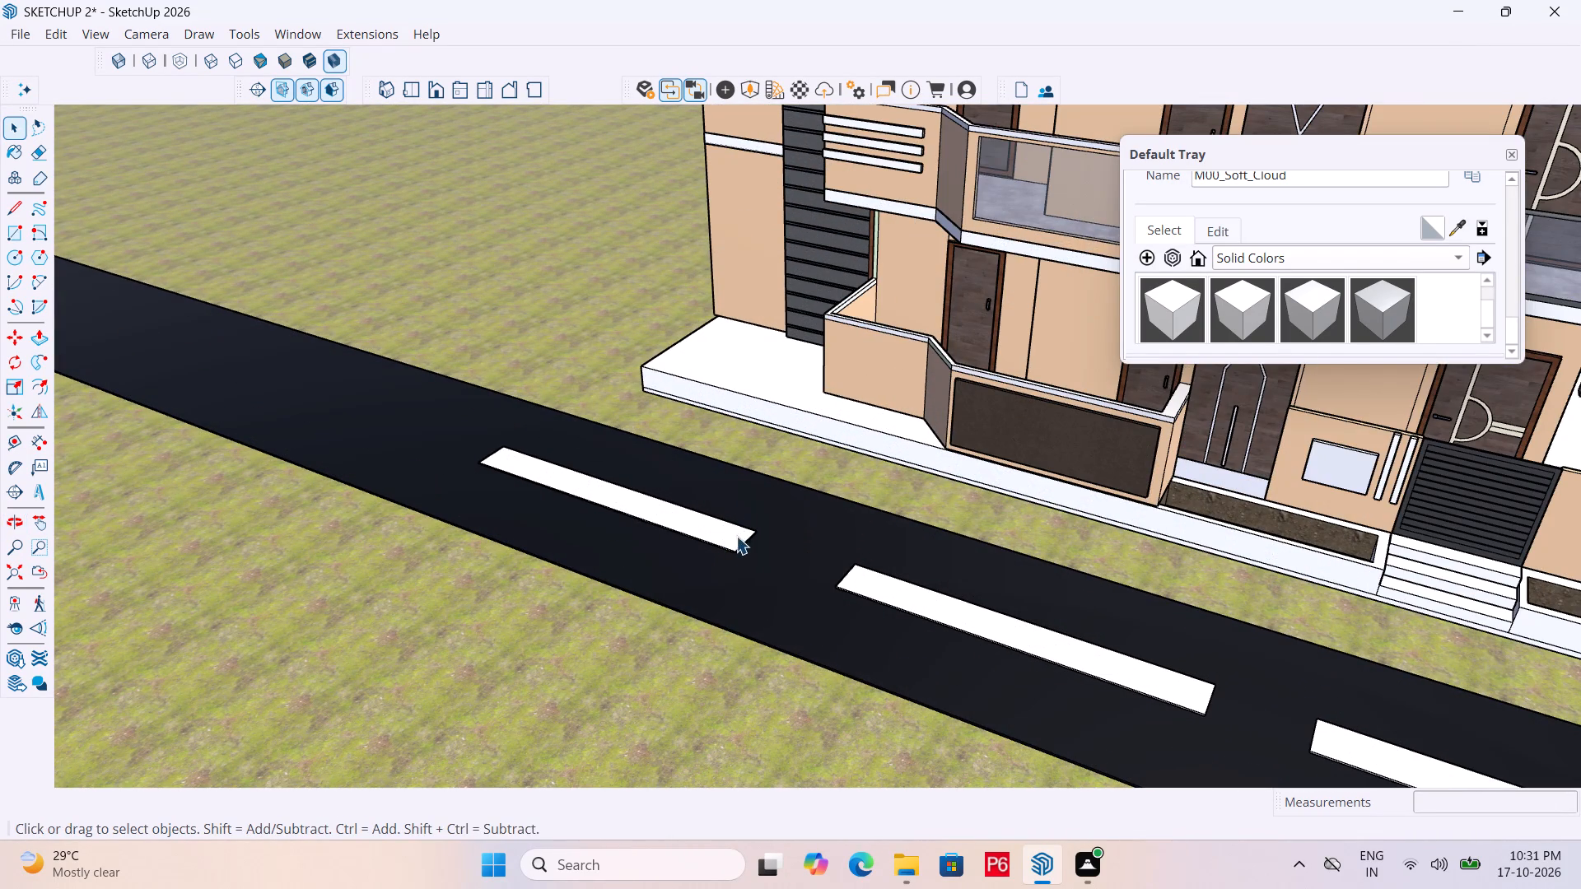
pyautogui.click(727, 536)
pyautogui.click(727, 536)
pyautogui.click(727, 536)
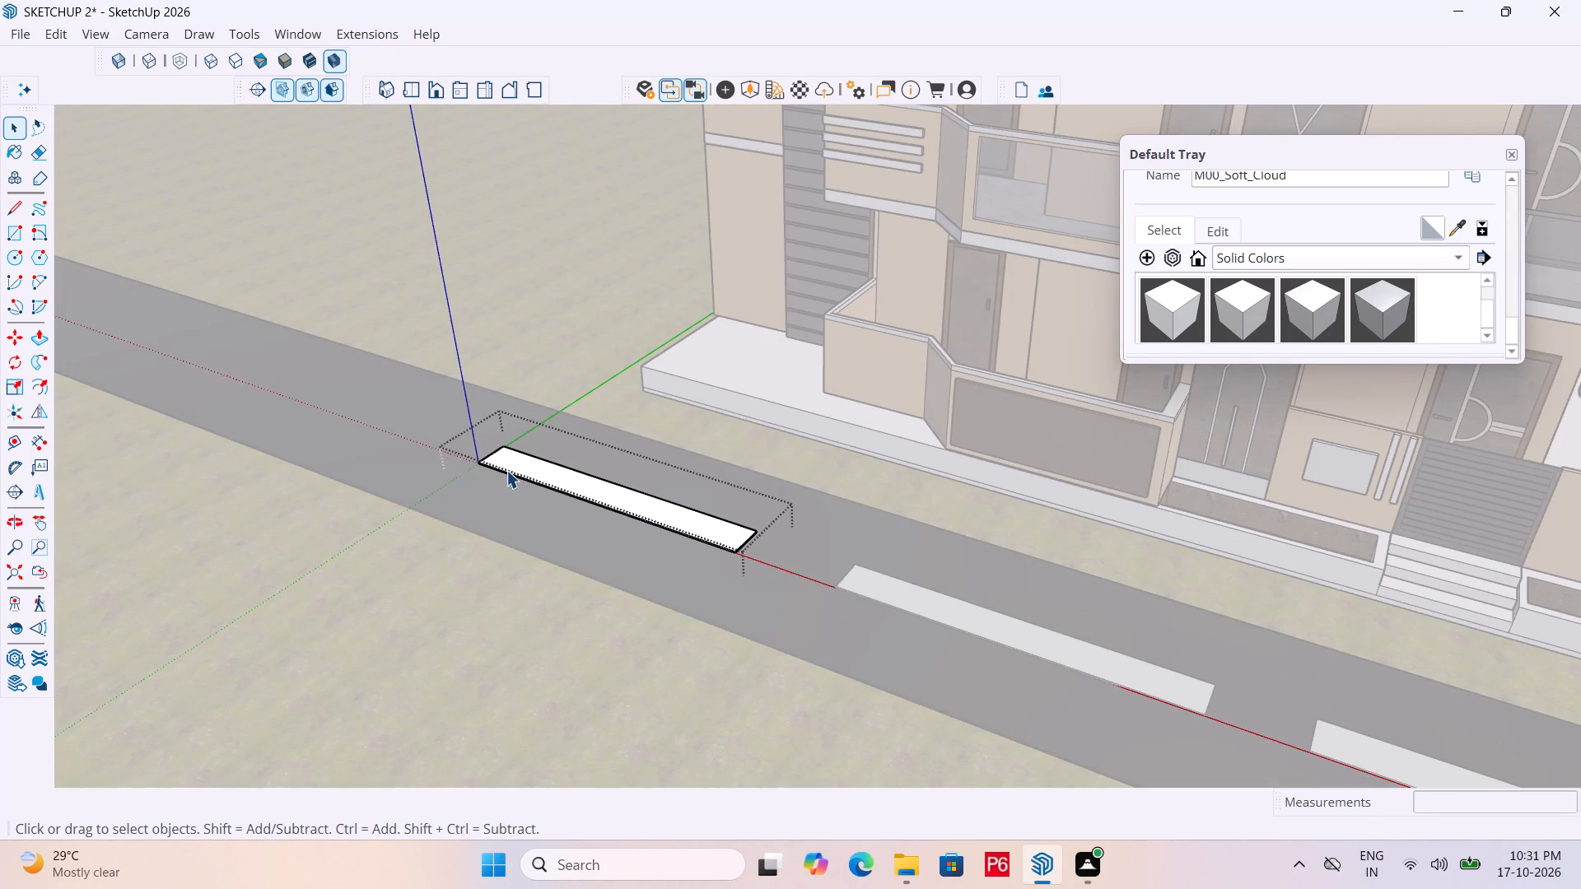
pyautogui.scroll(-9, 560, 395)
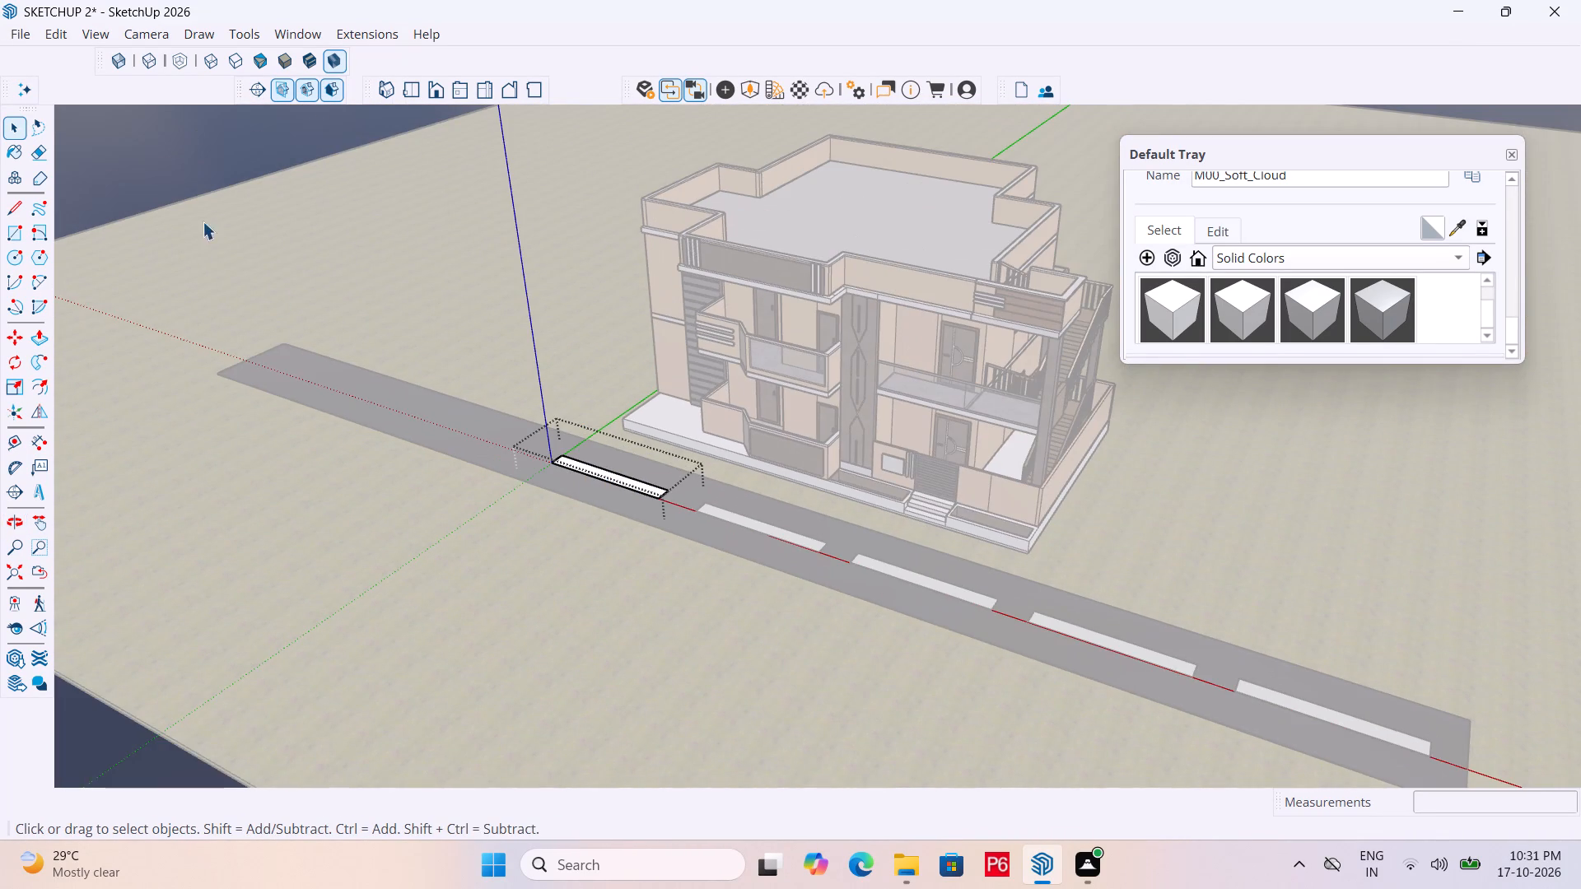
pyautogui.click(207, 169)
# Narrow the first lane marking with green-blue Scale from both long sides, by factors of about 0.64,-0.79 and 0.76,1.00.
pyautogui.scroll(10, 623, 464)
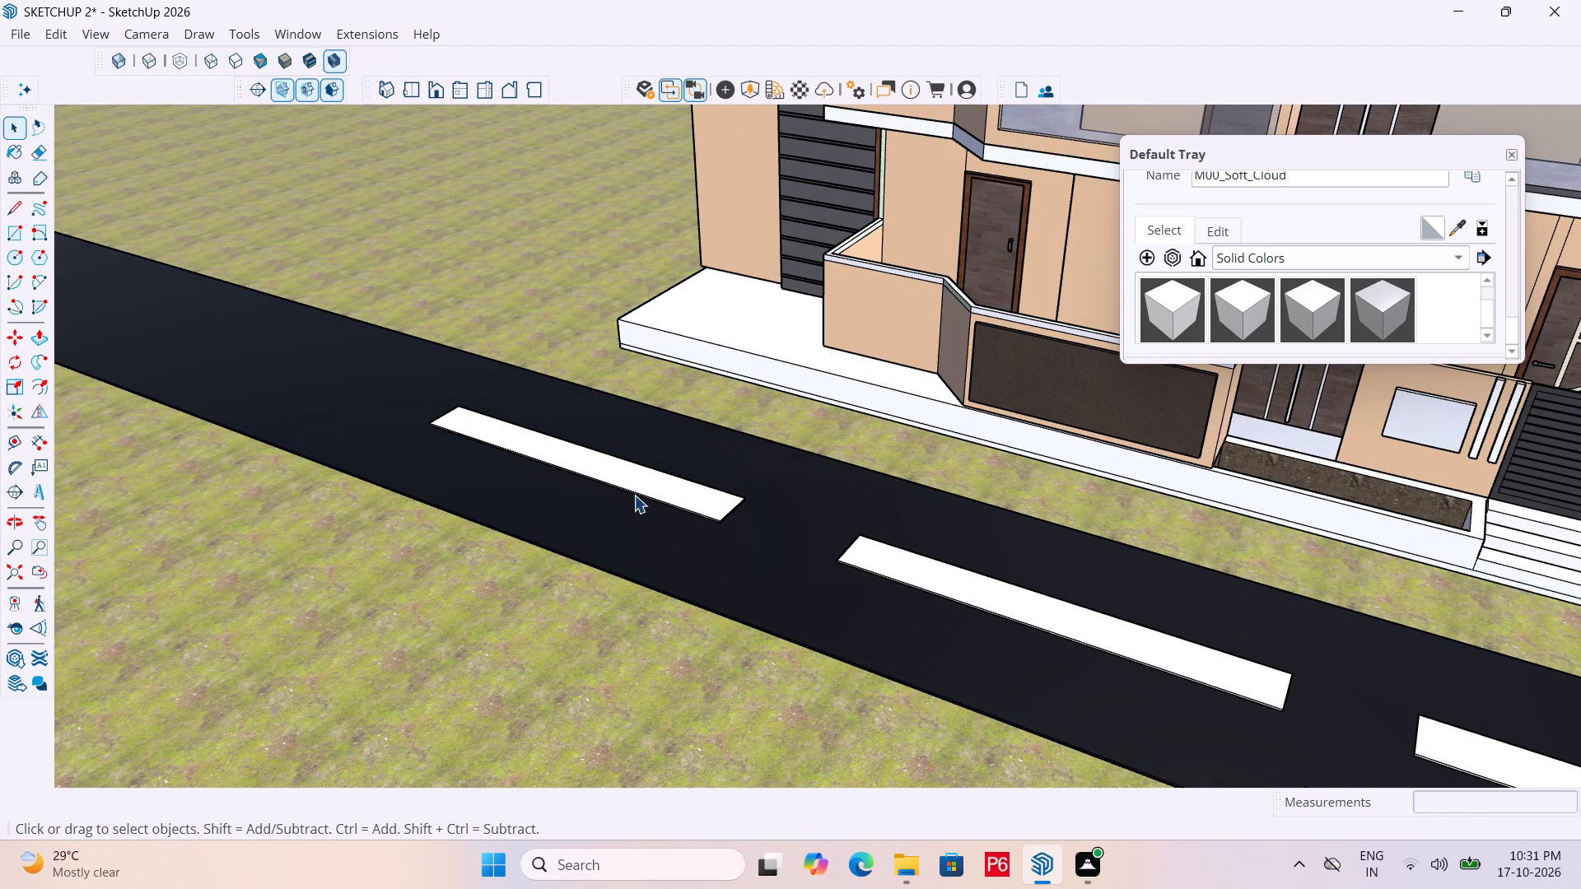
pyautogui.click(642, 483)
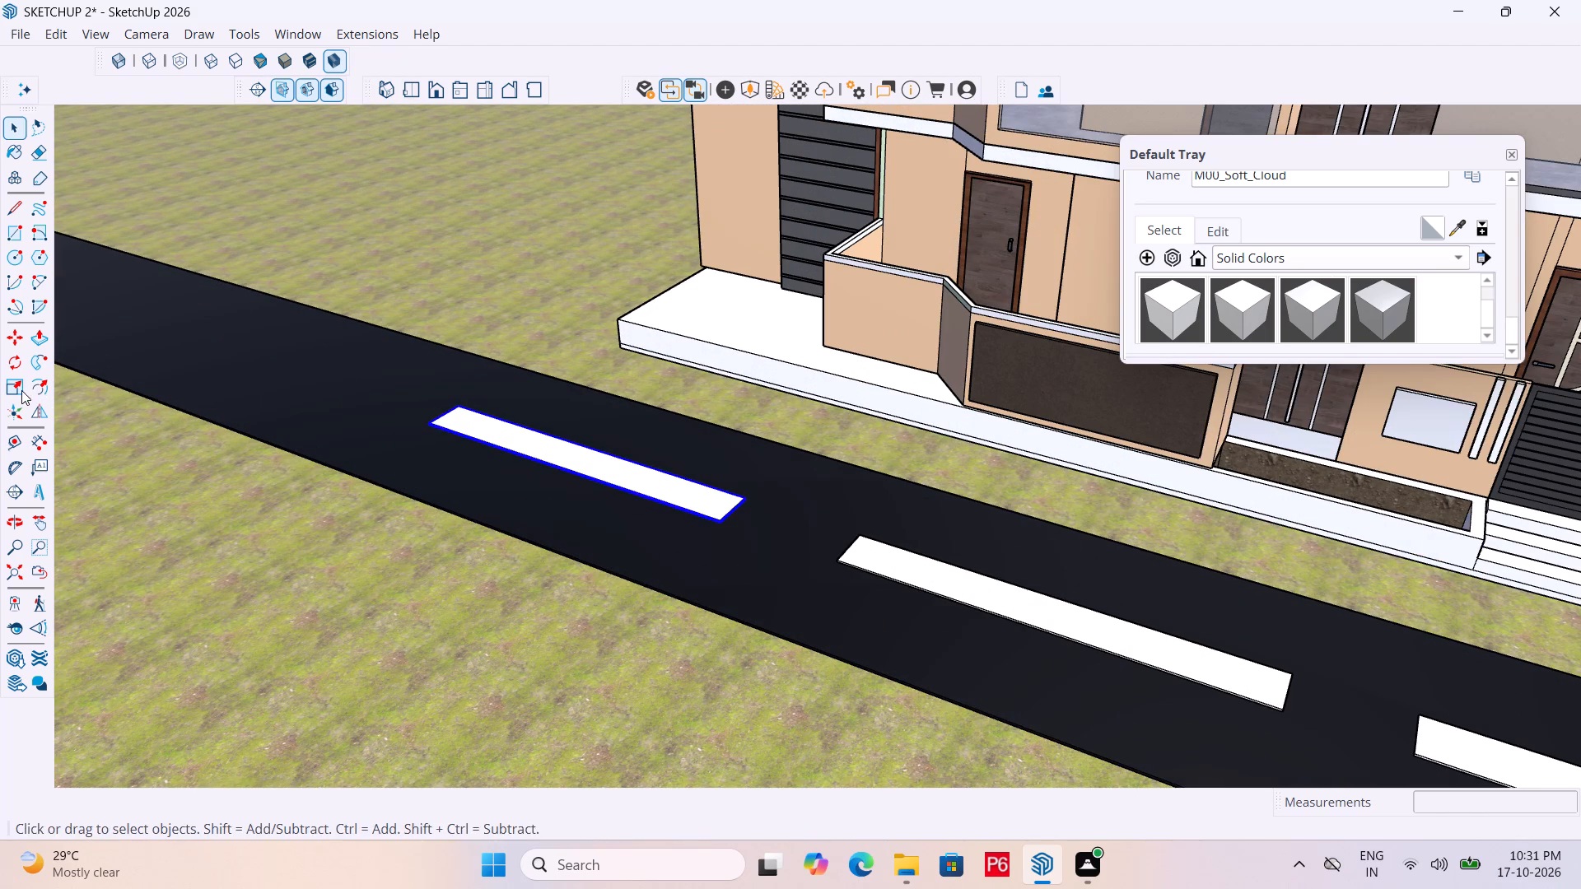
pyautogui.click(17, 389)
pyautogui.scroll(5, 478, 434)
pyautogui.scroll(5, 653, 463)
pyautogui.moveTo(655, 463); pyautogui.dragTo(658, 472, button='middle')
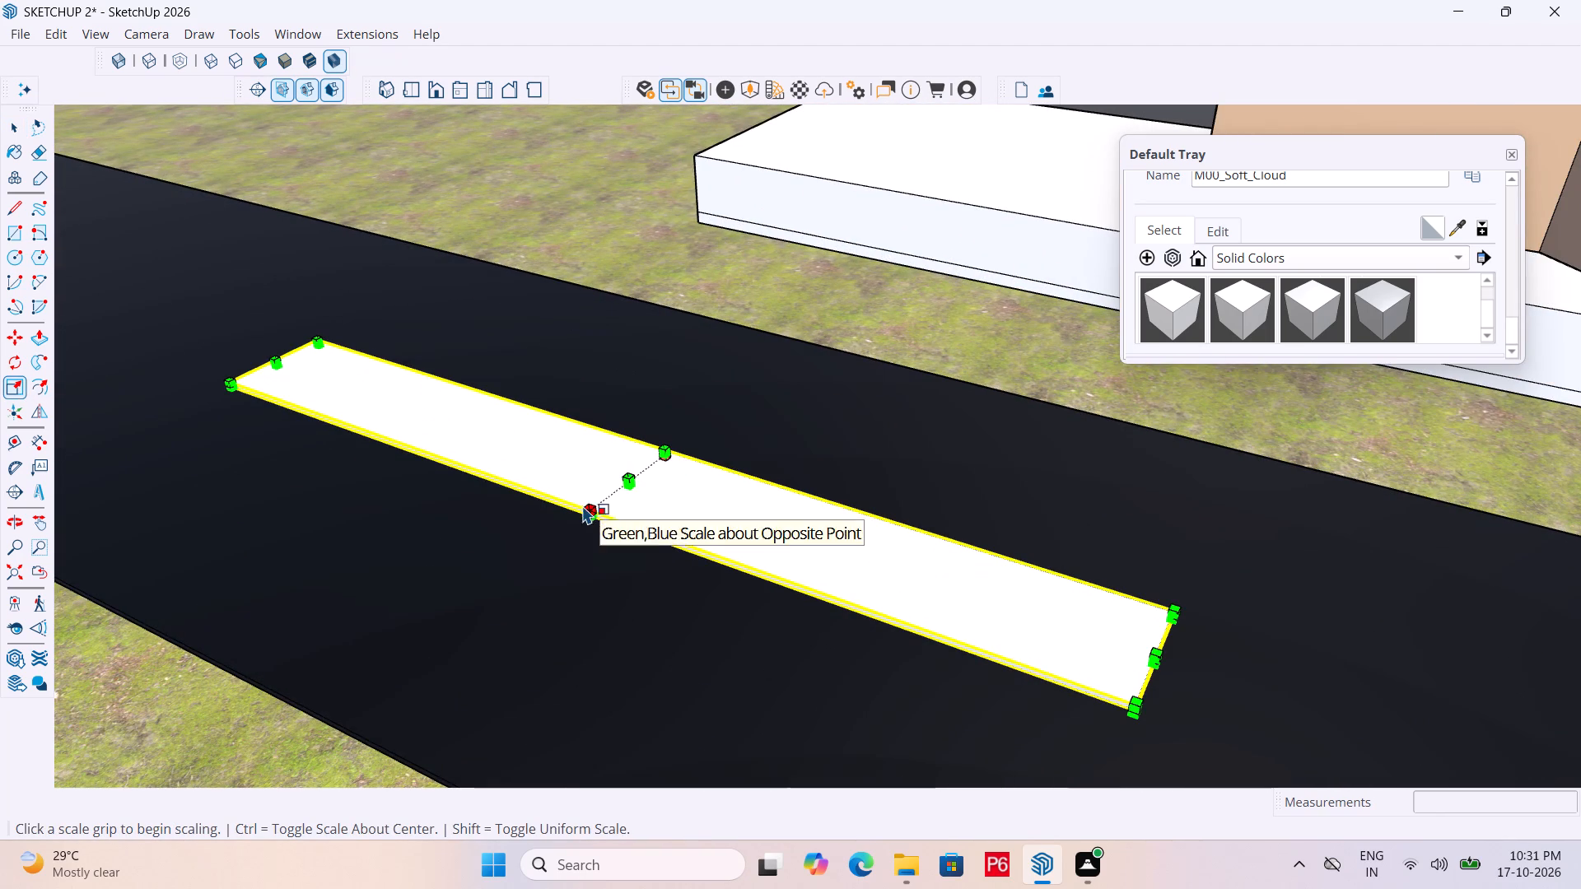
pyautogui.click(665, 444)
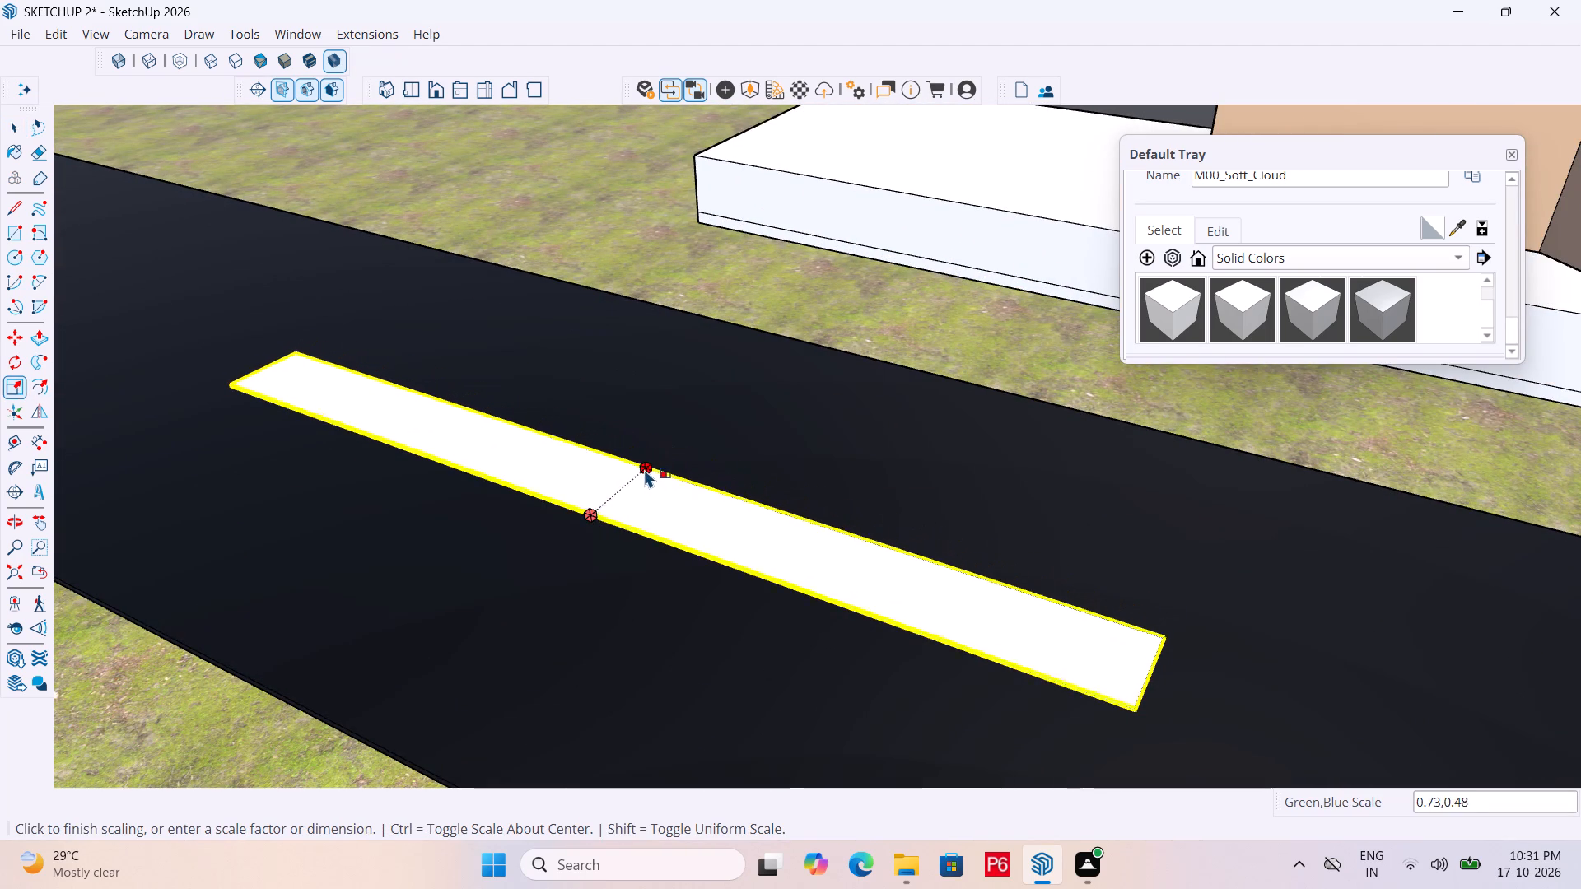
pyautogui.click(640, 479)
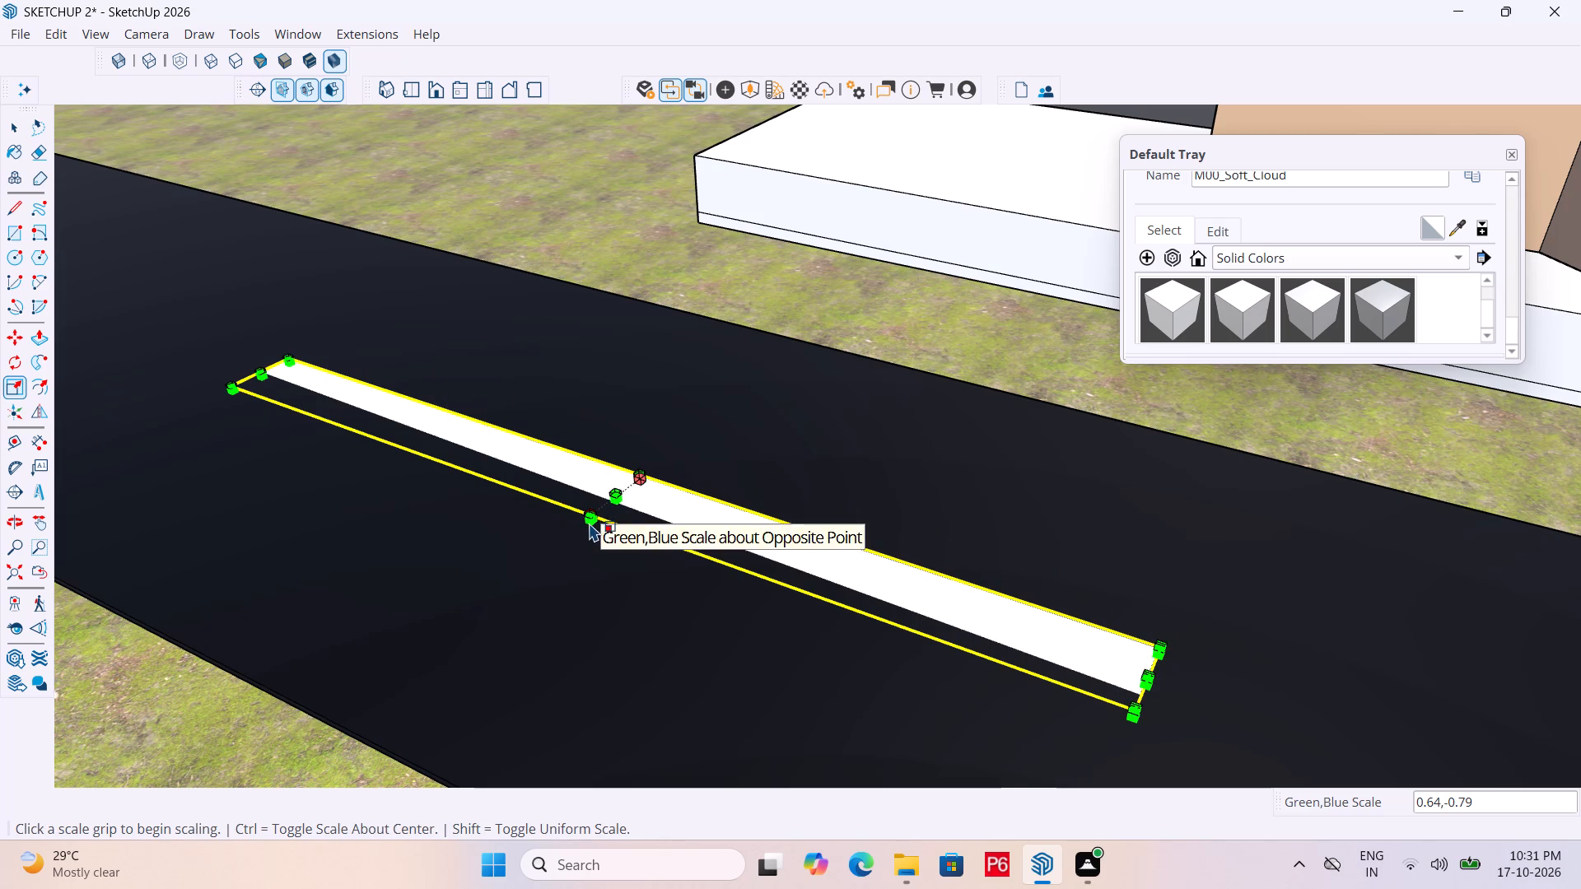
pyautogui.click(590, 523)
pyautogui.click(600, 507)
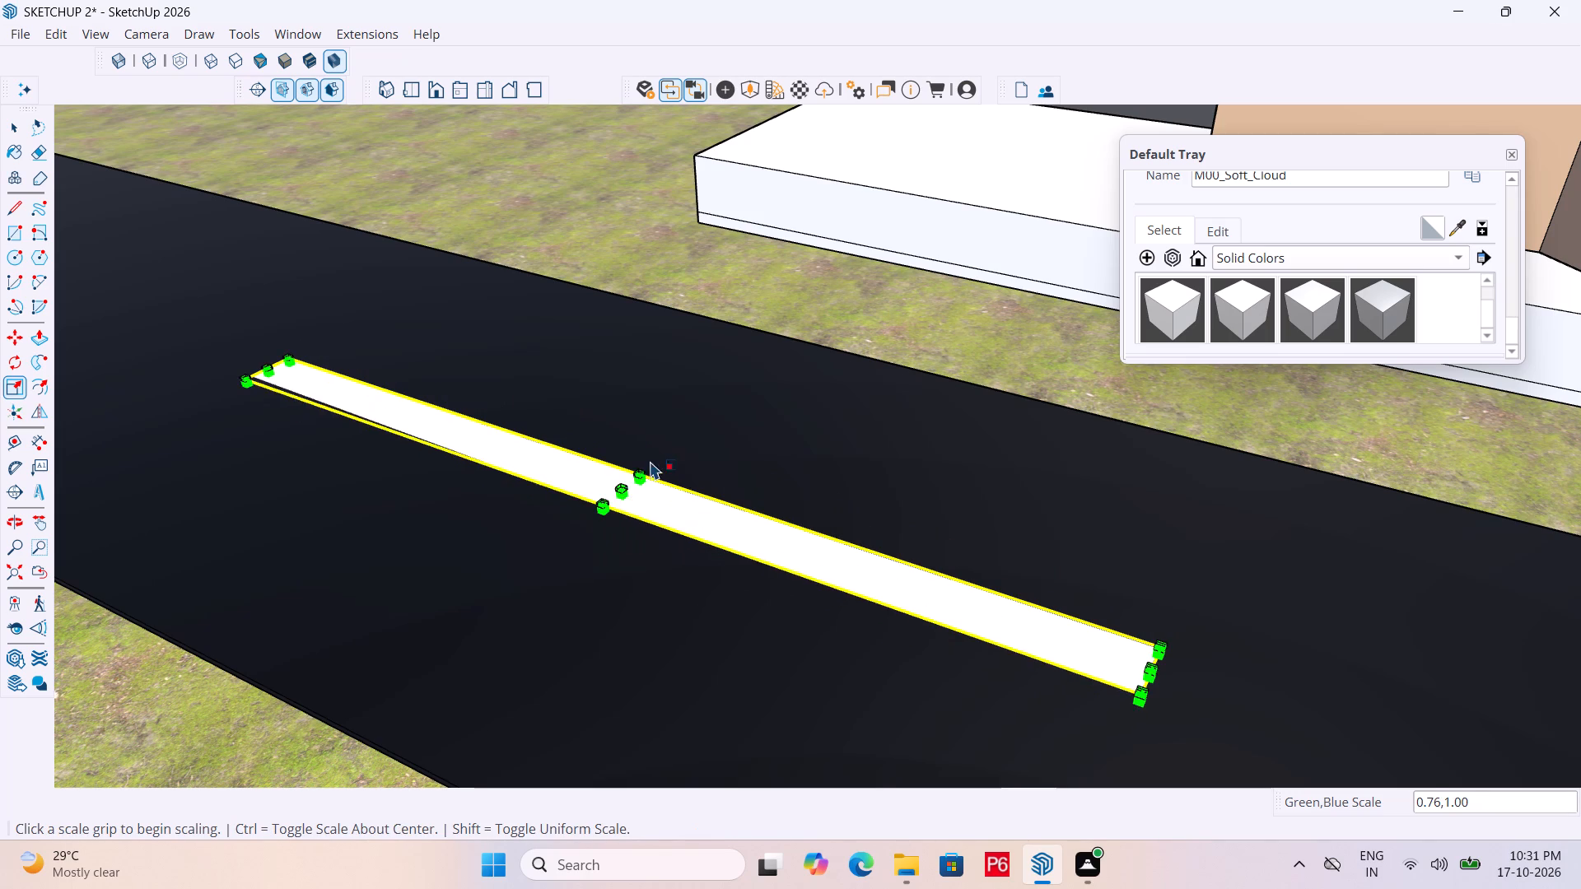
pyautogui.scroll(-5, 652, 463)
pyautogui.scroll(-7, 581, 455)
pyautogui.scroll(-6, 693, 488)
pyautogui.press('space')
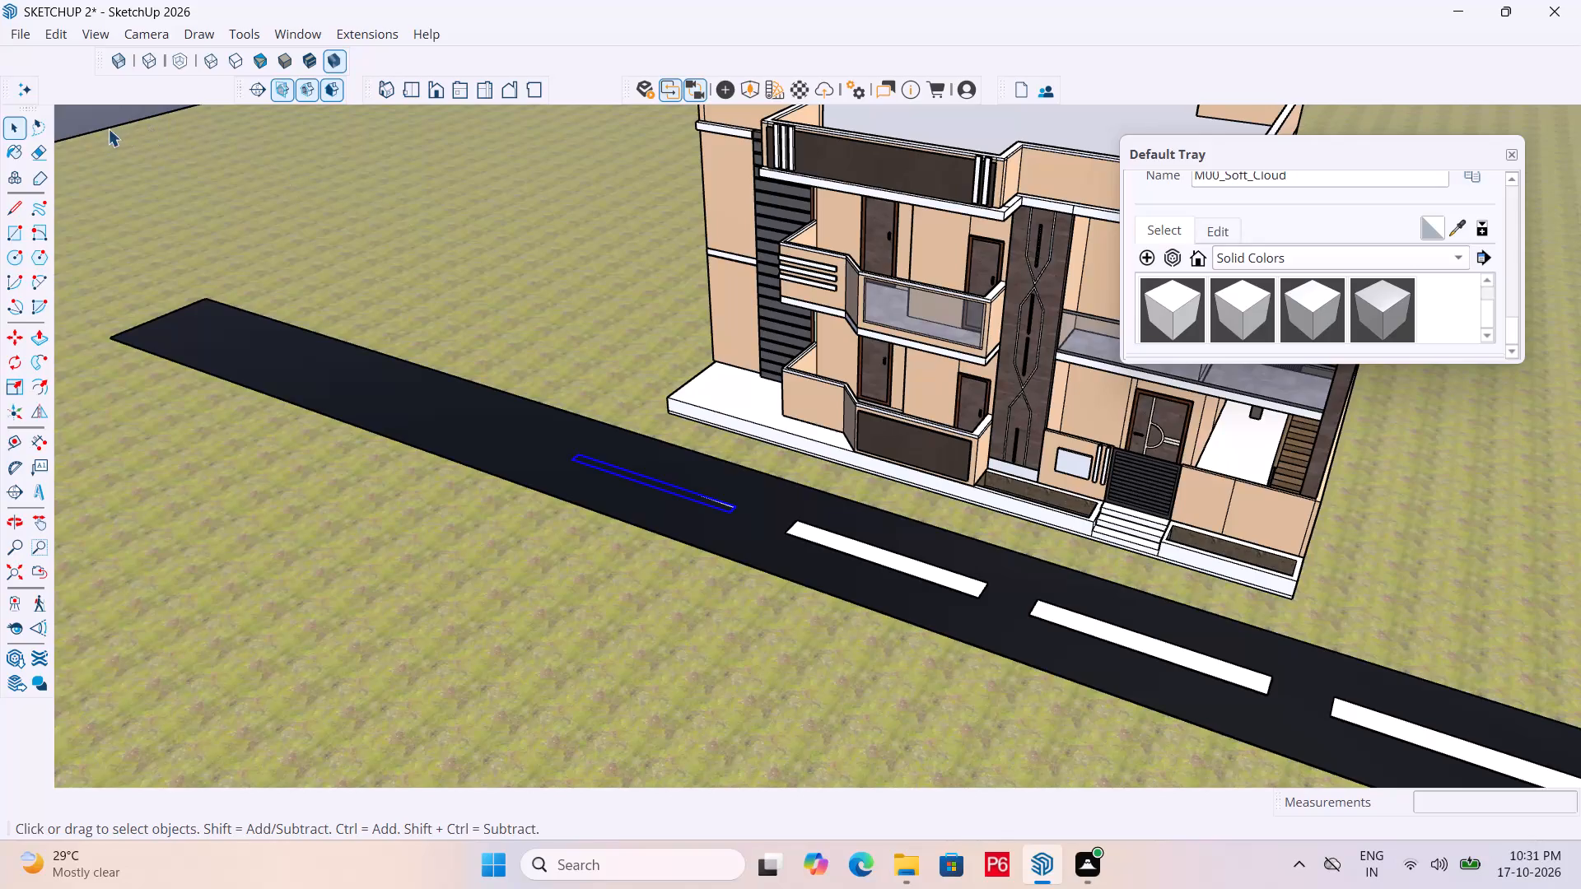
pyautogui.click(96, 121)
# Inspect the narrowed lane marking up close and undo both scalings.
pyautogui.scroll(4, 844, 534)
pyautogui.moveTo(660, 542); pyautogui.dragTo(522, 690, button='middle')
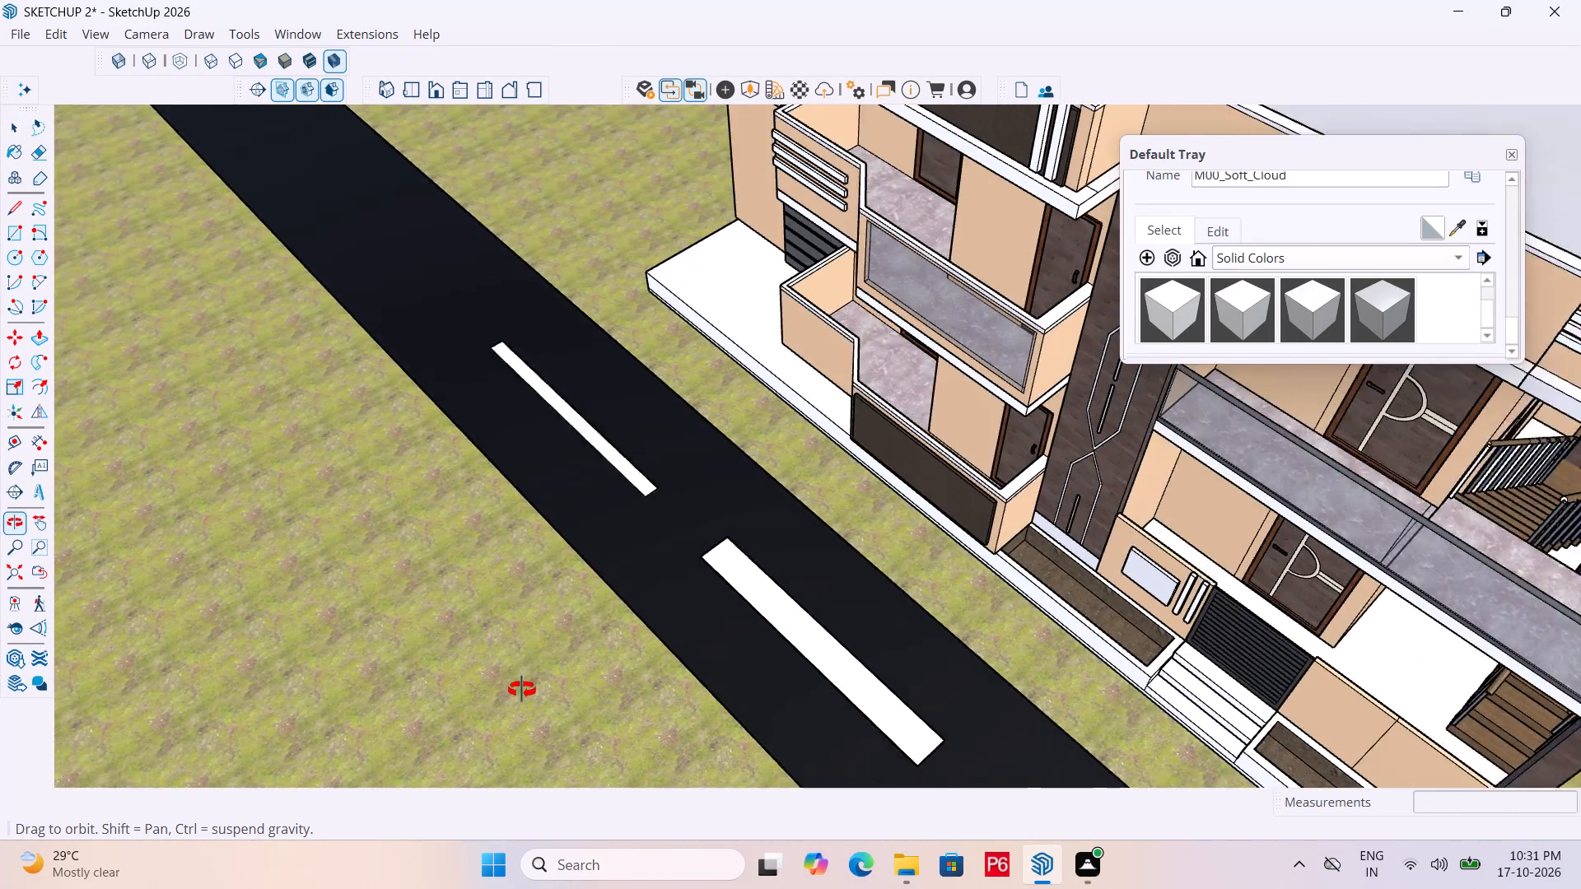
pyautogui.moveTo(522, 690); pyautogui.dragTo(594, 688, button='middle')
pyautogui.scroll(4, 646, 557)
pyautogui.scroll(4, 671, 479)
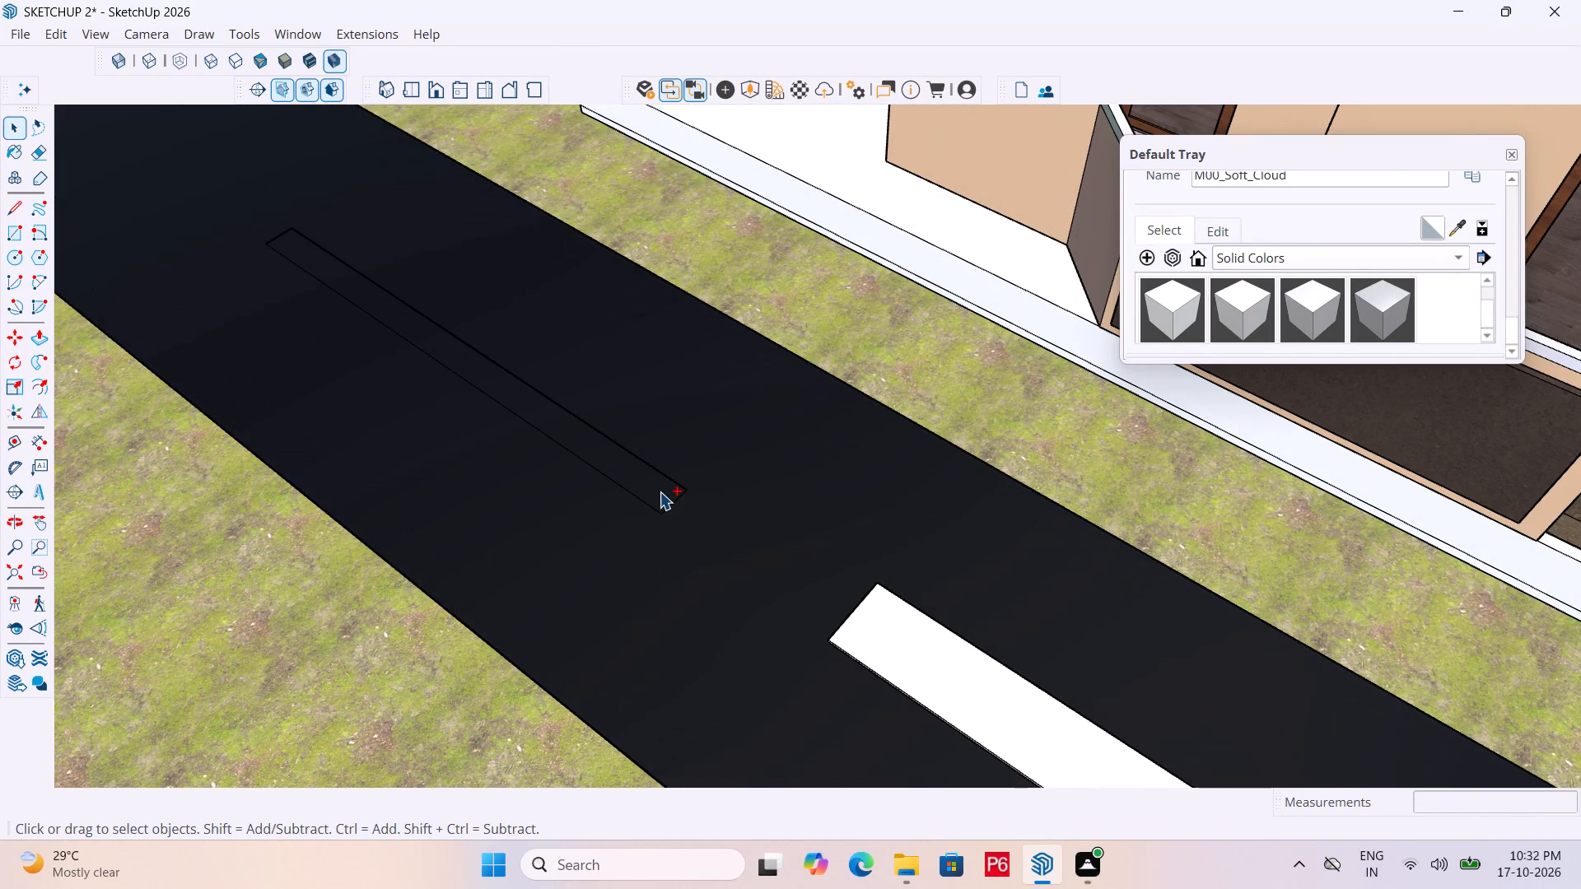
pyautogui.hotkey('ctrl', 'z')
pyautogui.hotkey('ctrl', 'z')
# Narrow the first lane marking using Green Scale from its long side facing away from the house.
pyautogui.click(660, 490)
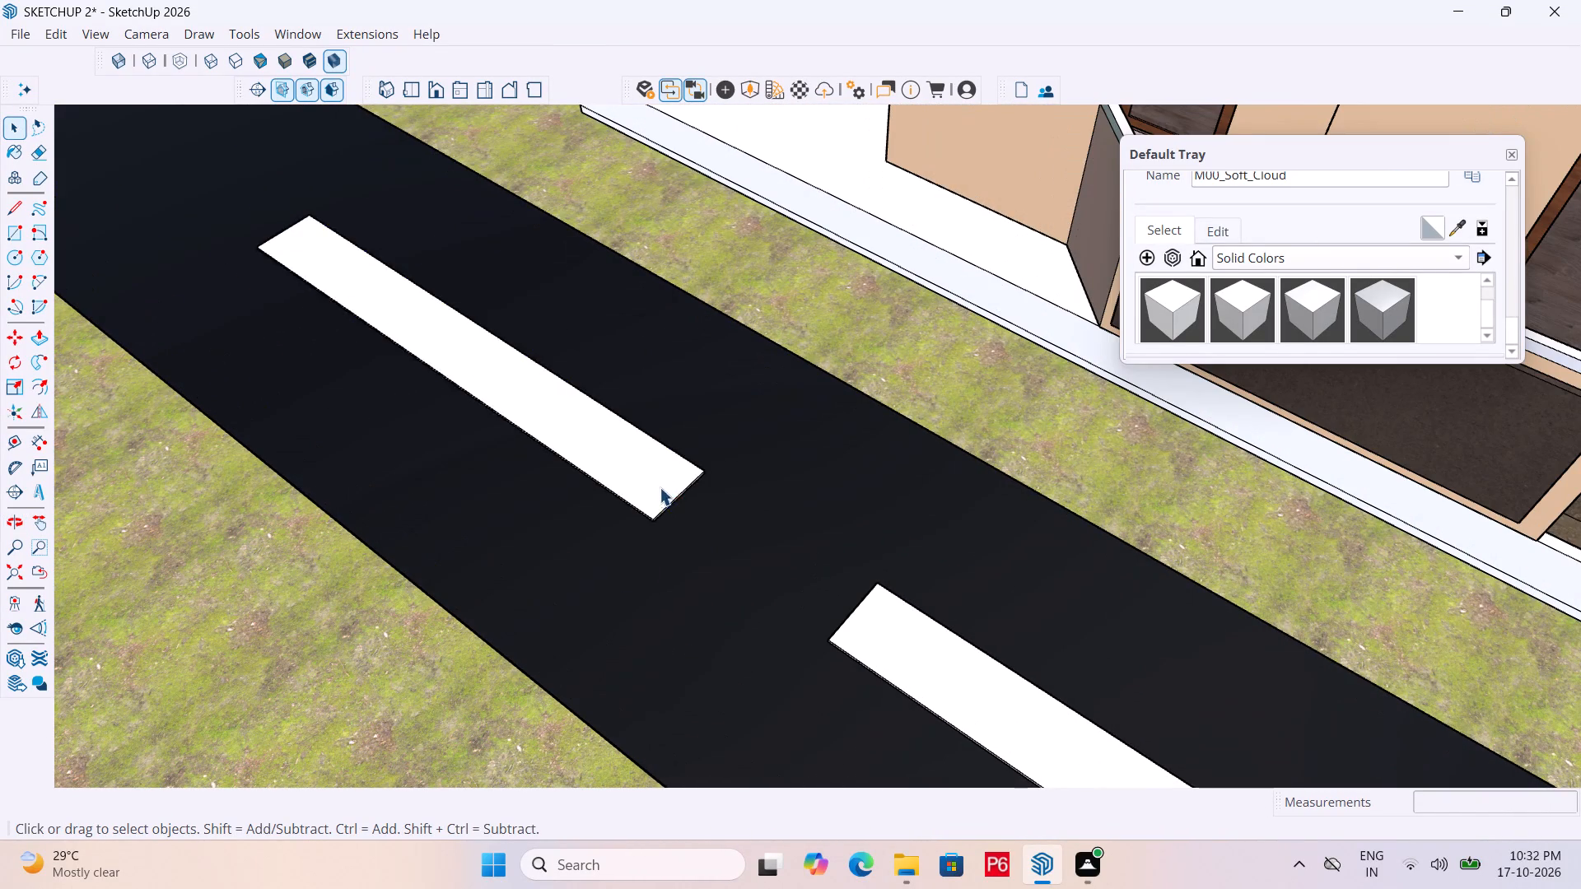
pyautogui.scroll(3, 605, 507)
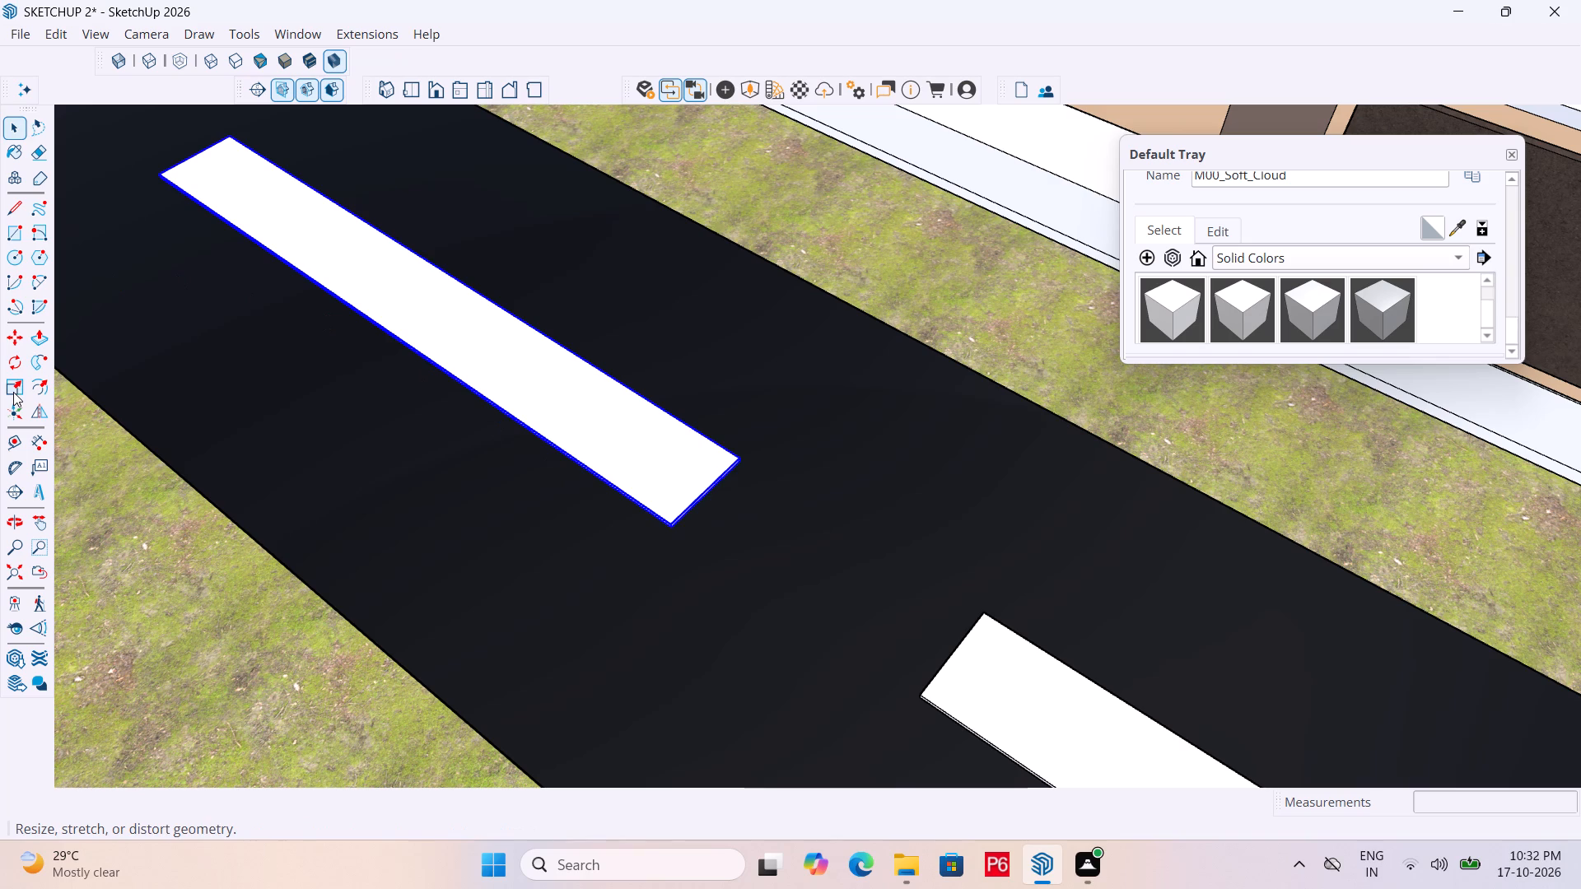
pyautogui.click(13, 392)
pyautogui.moveTo(440, 387); pyautogui.dragTo(572, 207, button='middle')
pyautogui.scroll(1, 440, 387)
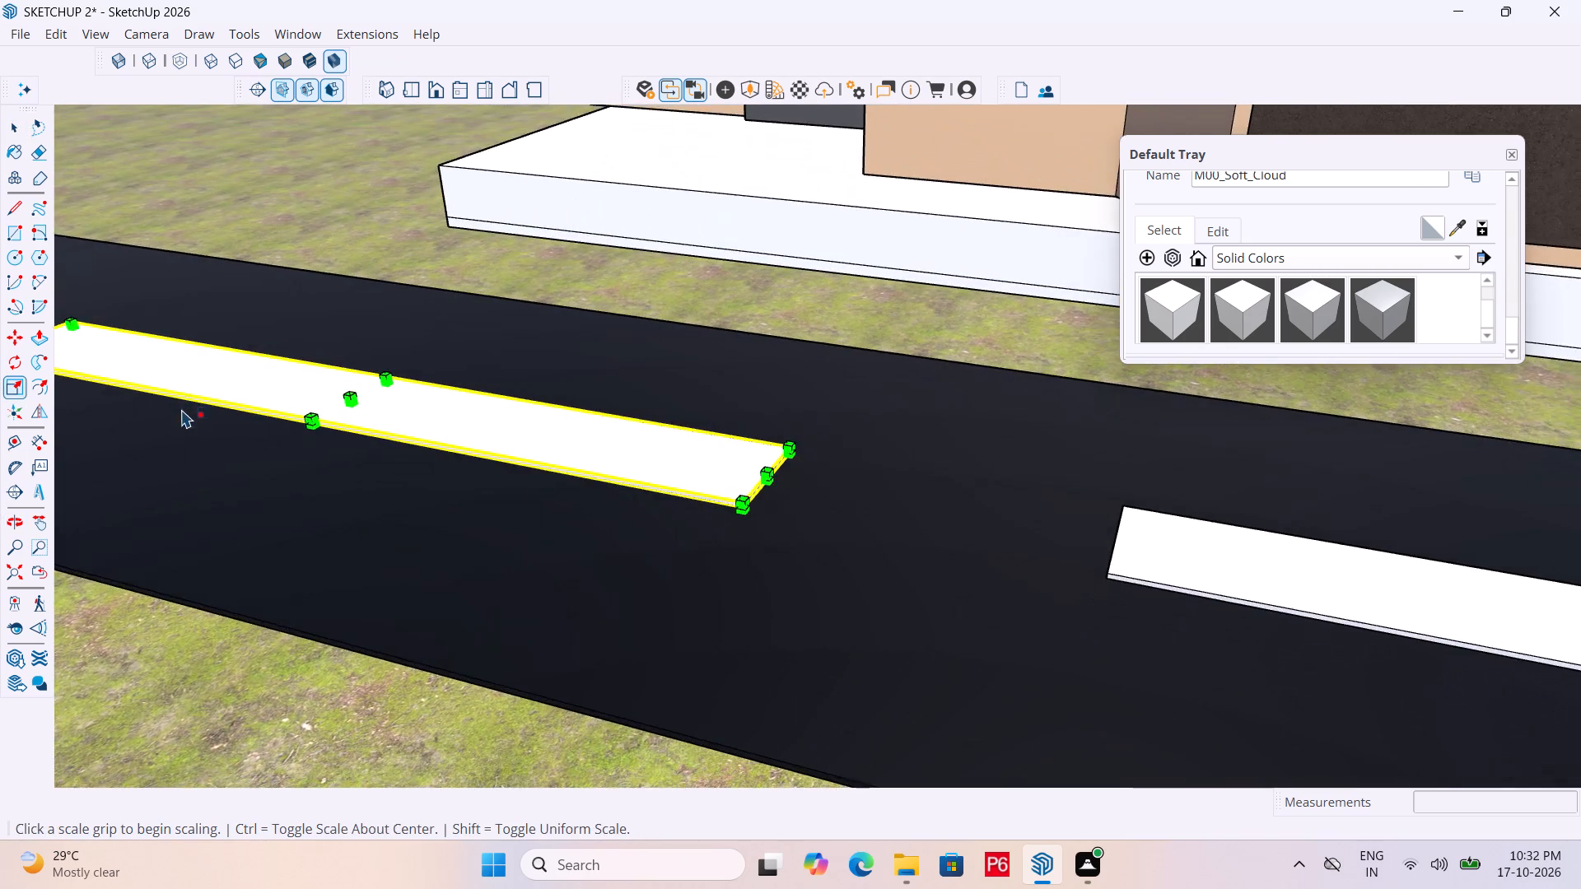
pyautogui.scroll(20, 185, 417)
pyautogui.scroll(4, 185, 417)
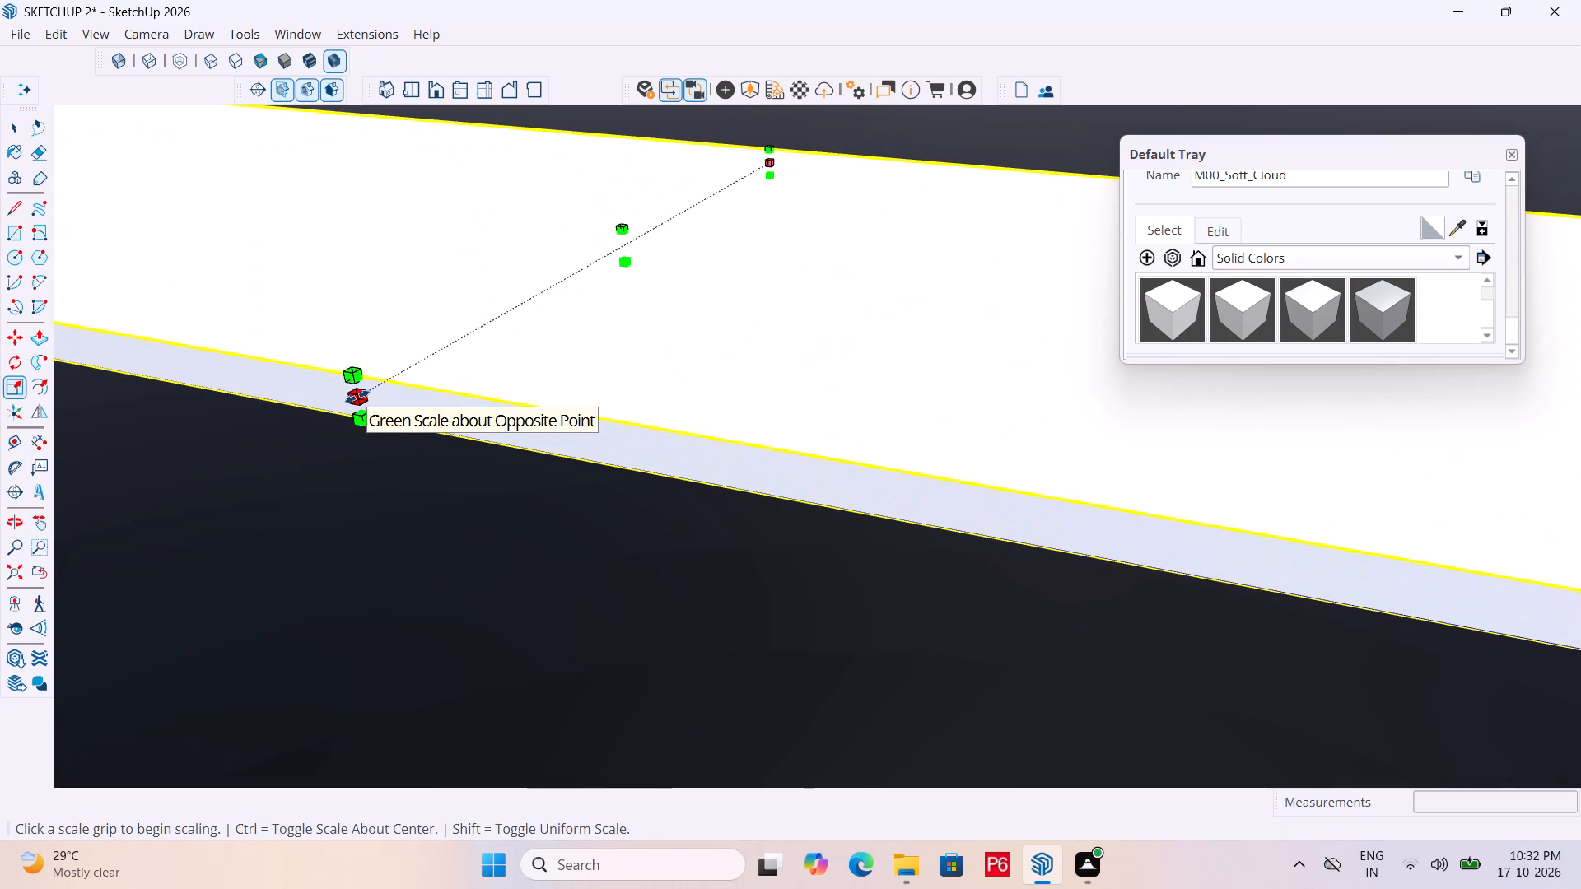
pyautogui.click(357, 397)
pyautogui.click(463, 314)
# Narrow the first lane marking from its house-side long edge using Green Scale, by a factor of about 0.77.
pyautogui.scroll(-5, 555, 389)
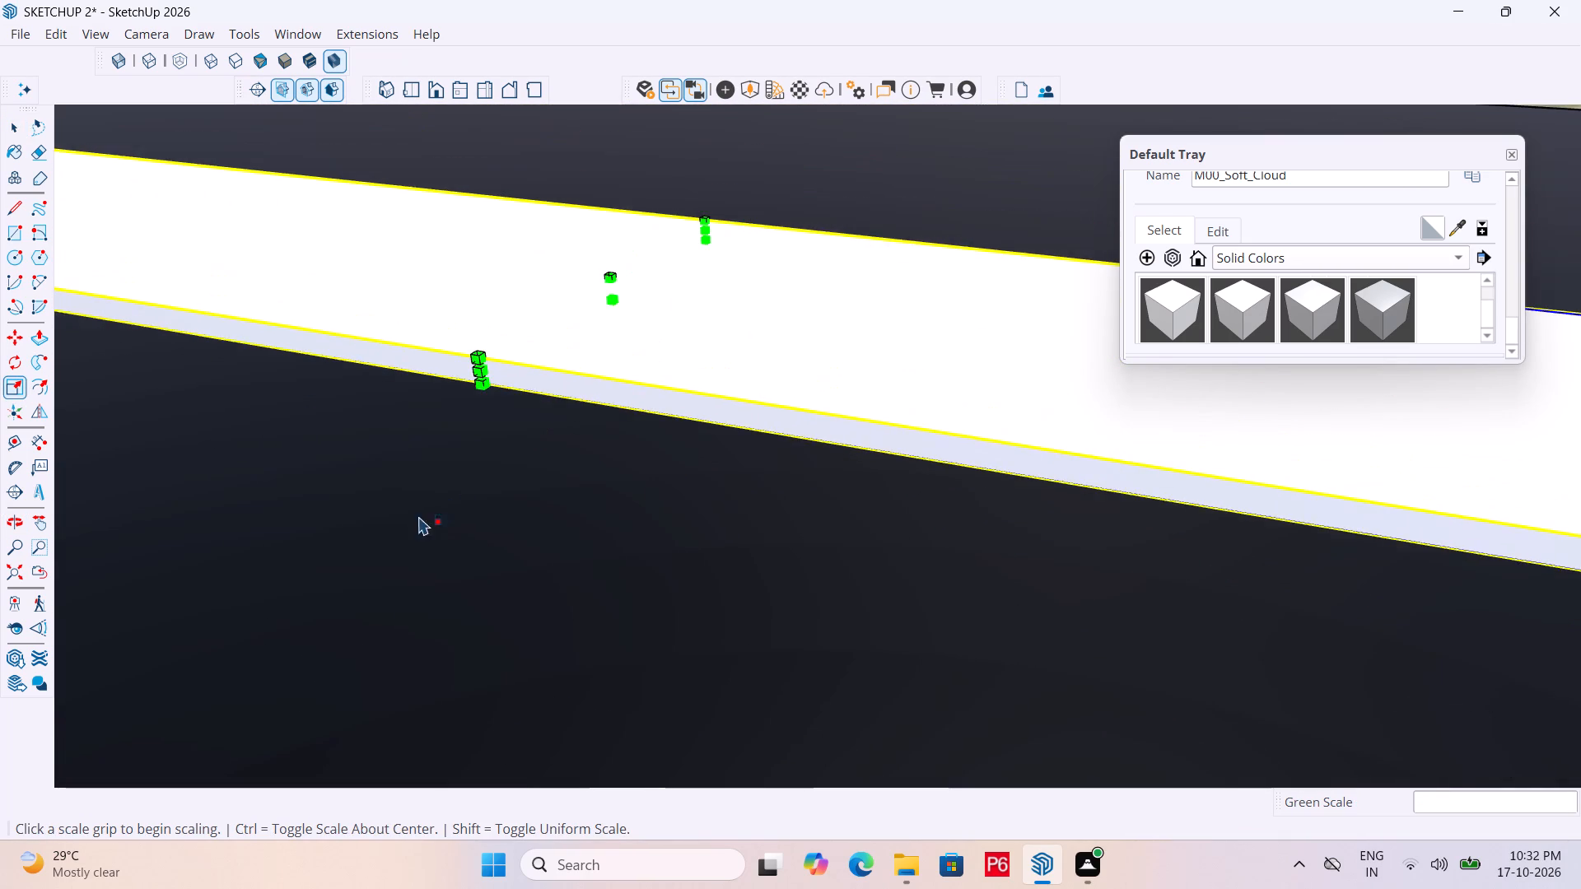
pyautogui.moveTo(885, 376); pyautogui.dragTo(131, 399, button='middle')
pyautogui.scroll(-1, 884, 378)
pyautogui.scroll(-5, 357, 333)
pyautogui.scroll(2, 884, 403)
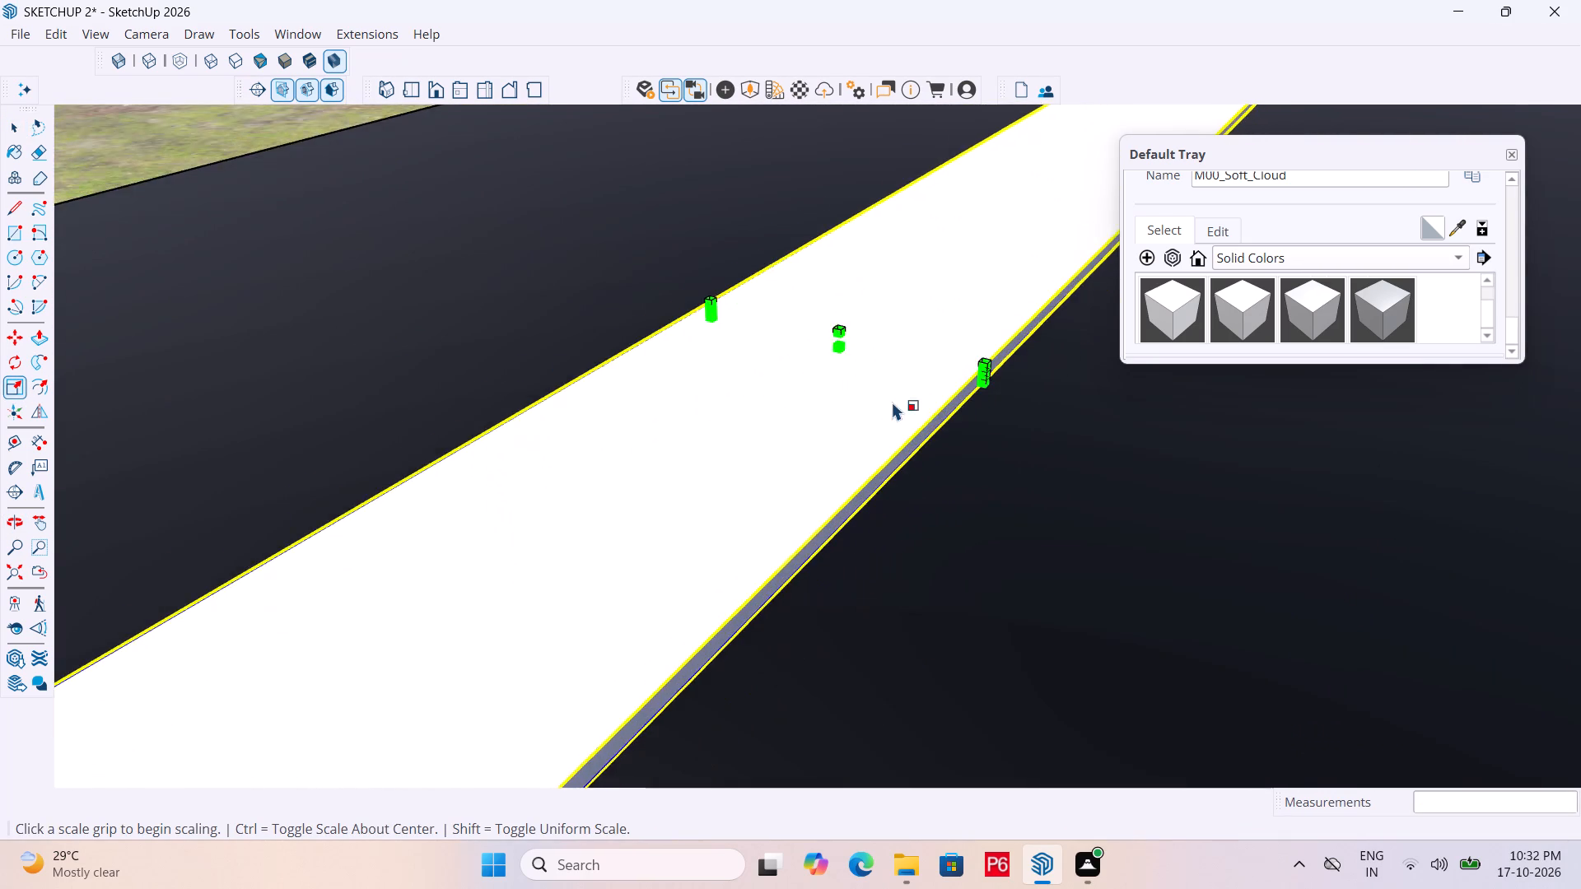
pyautogui.scroll(8, 892, 402)
pyautogui.click(1013, 356)
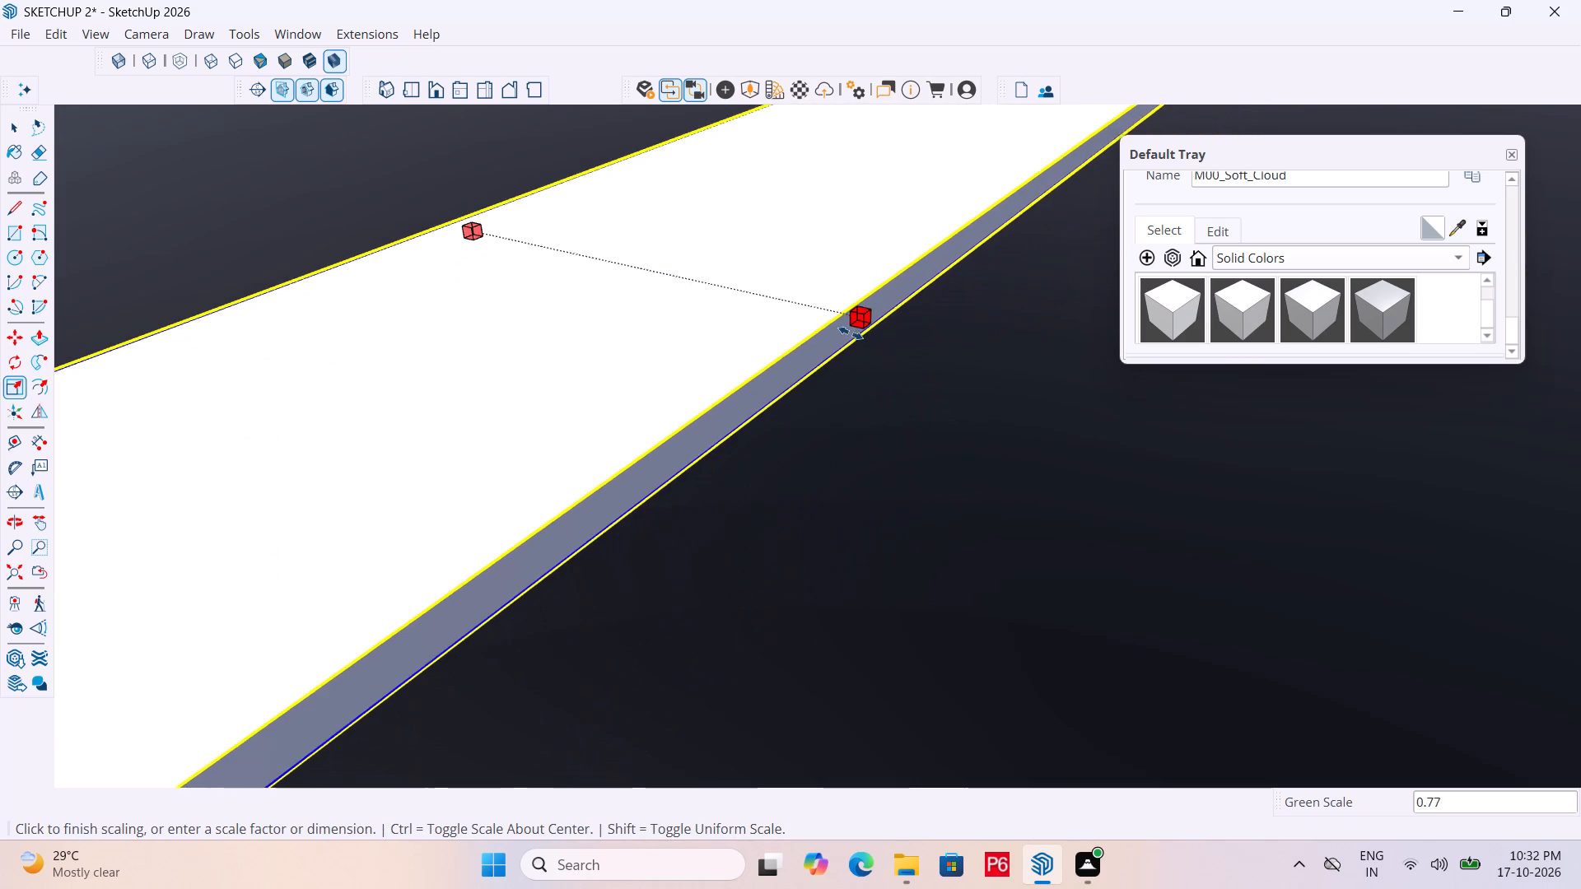
pyautogui.click(832, 330)
# Narrow the first lane marking further using Green Scale from the long side facing away from the house.
pyautogui.scroll(-6, 684, 435)
pyautogui.moveTo(611, 521); pyautogui.dragTo(1299, 533, button='middle')
pyautogui.scroll(-1, 1255, 534)
pyautogui.scroll(-3, 684, 472)
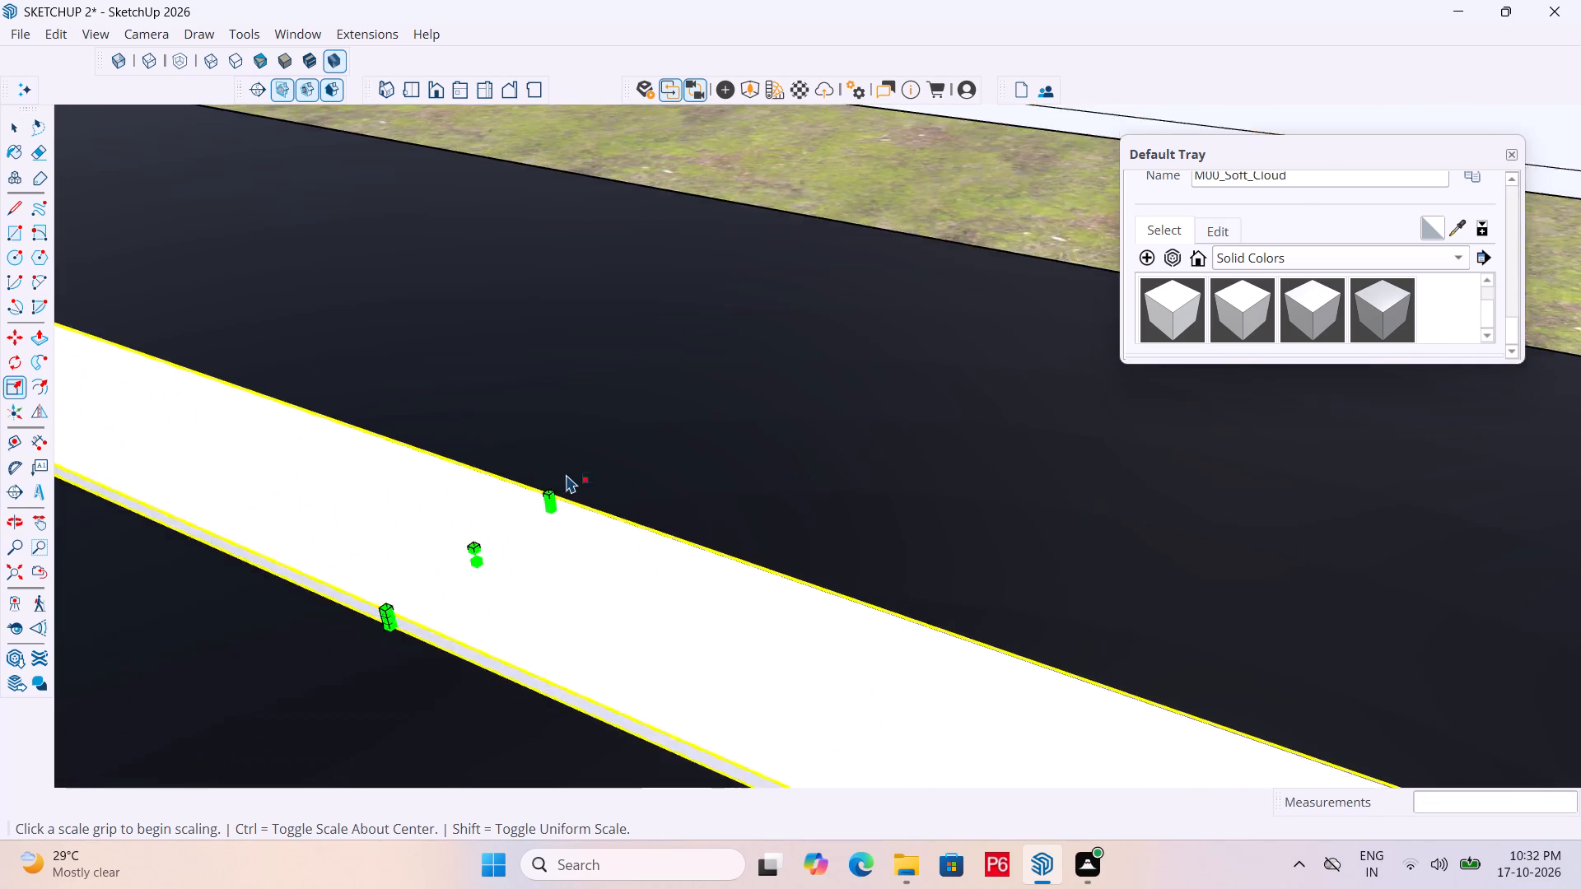
pyautogui.scroll(-18, 566, 474)
pyautogui.scroll(-20, 739, 447)
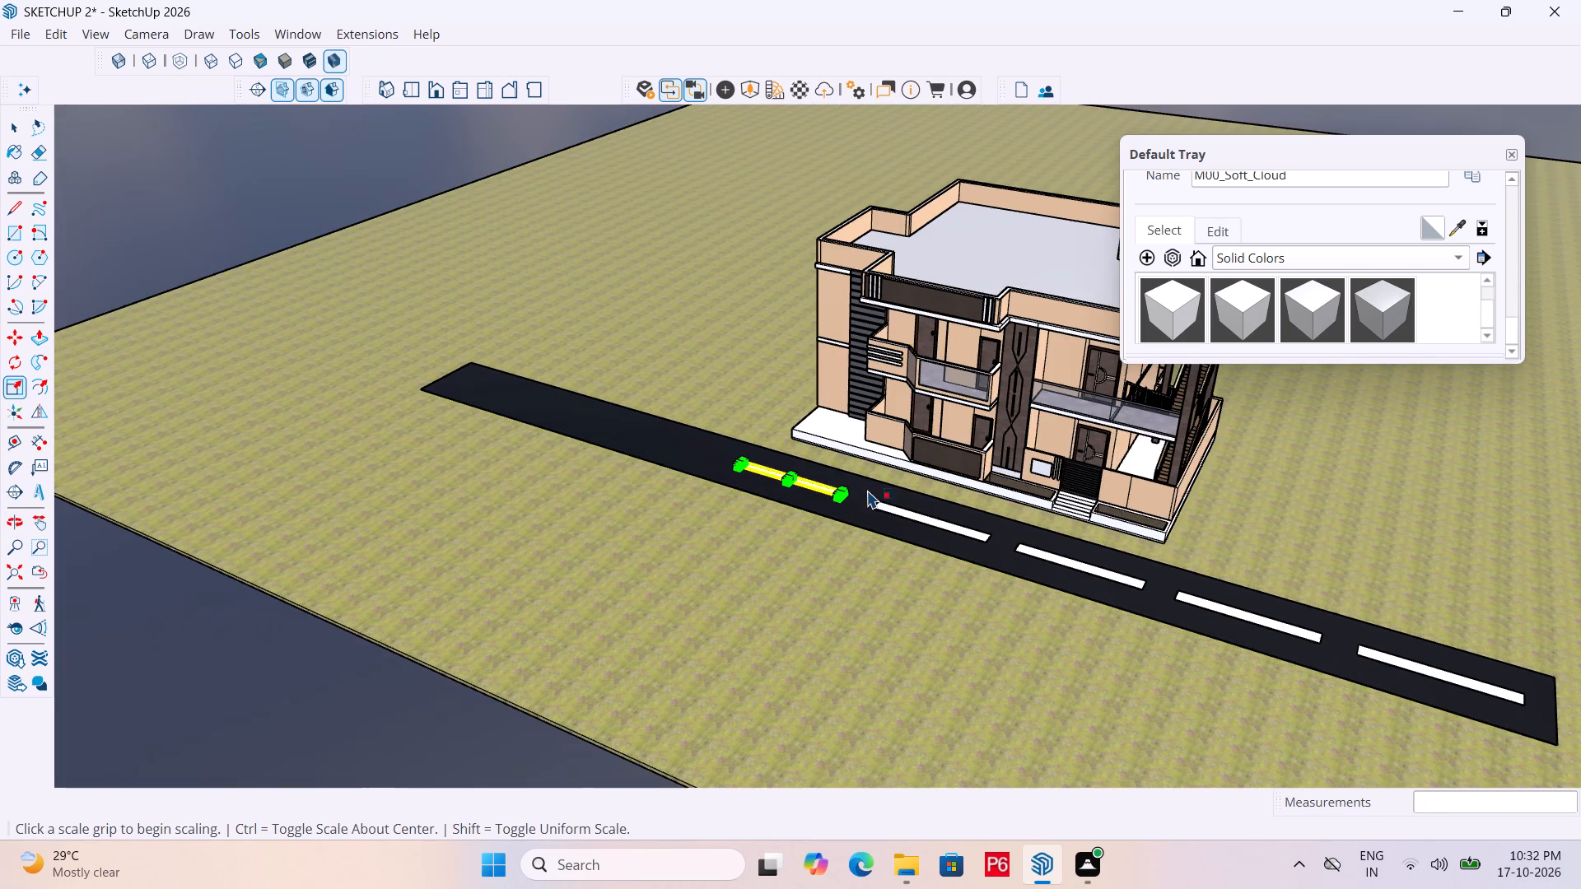
pyautogui.scroll(18, 869, 486)
pyautogui.scroll(5, 722, 480)
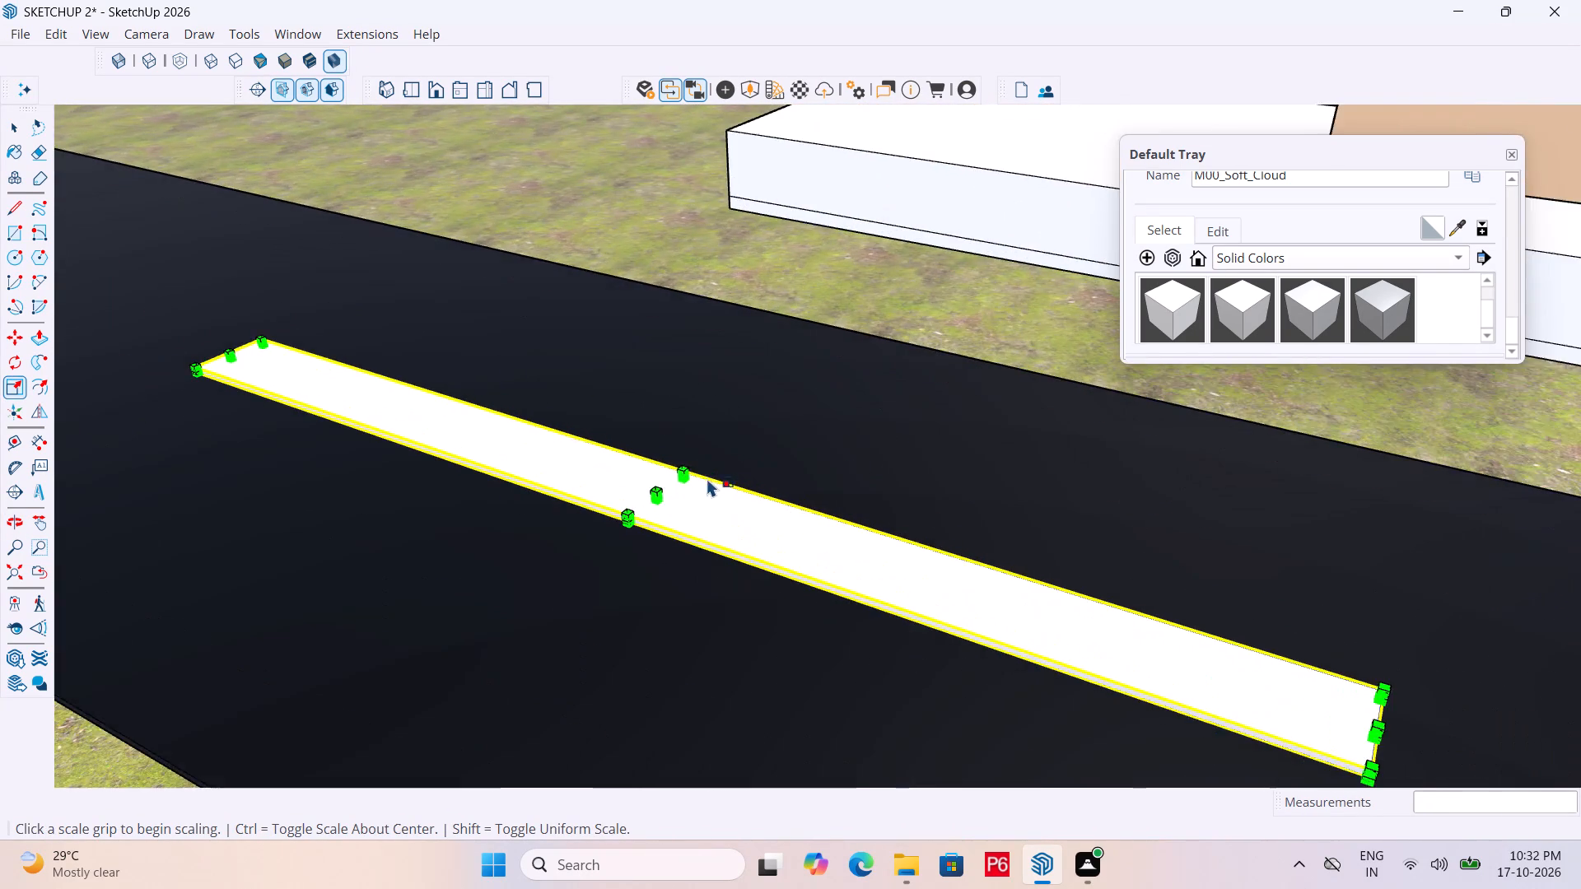
pyautogui.scroll(20, 707, 478)
pyautogui.scroll(4, 707, 478)
pyautogui.click(603, 520)
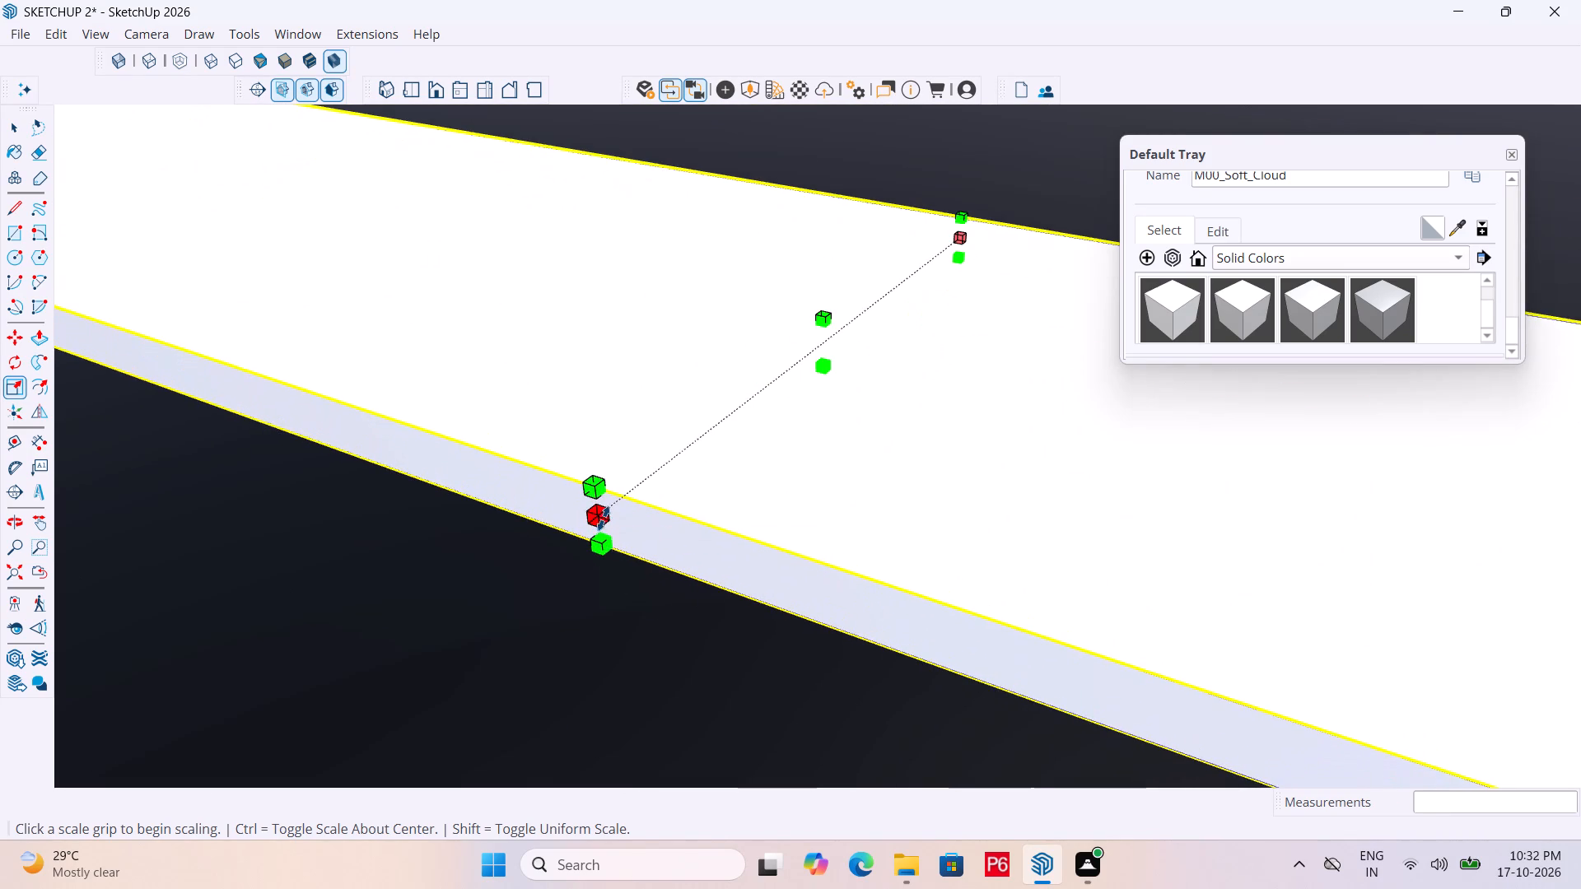
pyautogui.click(658, 477)
# Narrow the first lane marking again from its house-side long edge by about 0.81, and clear the selection.
pyautogui.scroll(-7, 777, 471)
pyautogui.moveTo(1115, 454); pyautogui.dragTo(403, 454, button='middle')
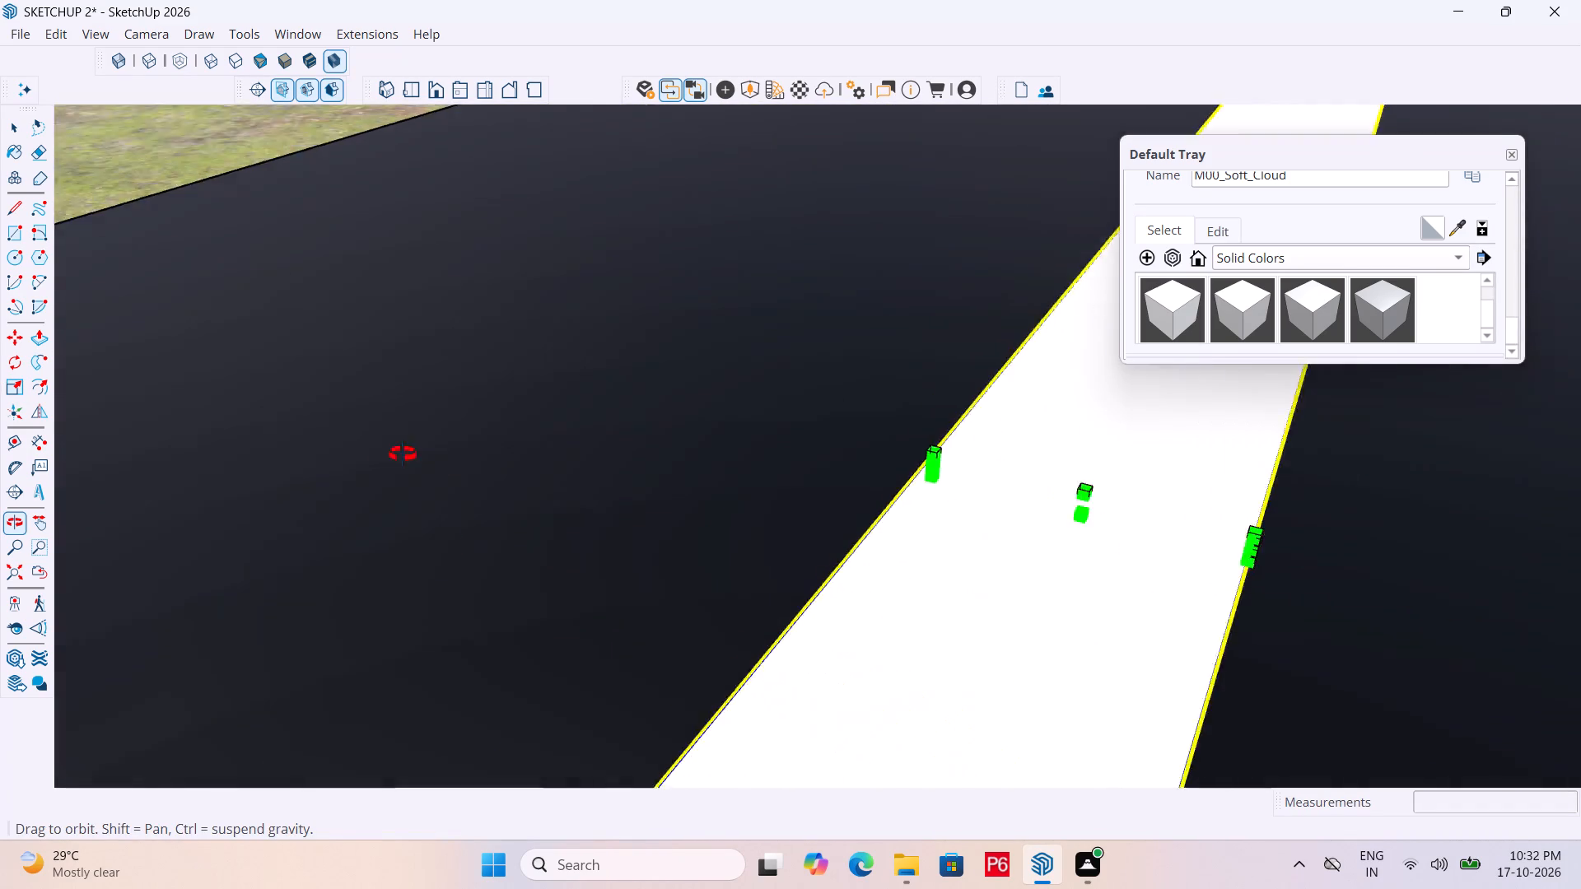
pyautogui.moveTo(403, 454); pyautogui.dragTo(321, 444, button='middle')
pyautogui.scroll(-5, 665, 444)
pyautogui.scroll(11, 1066, 575)
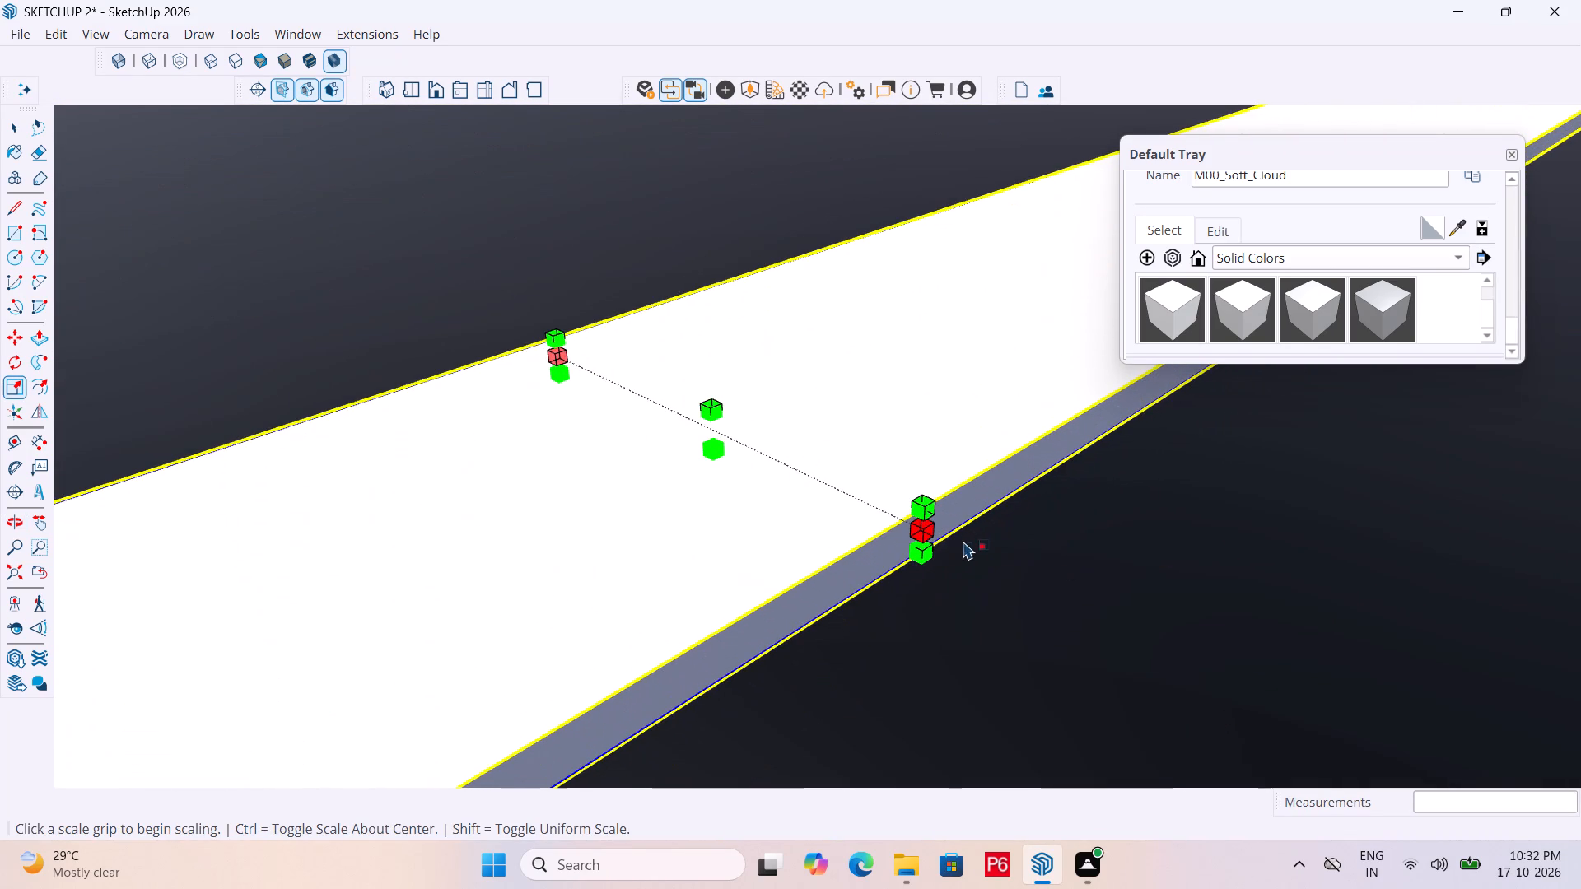
pyautogui.click(921, 529)
pyautogui.click(834, 491)
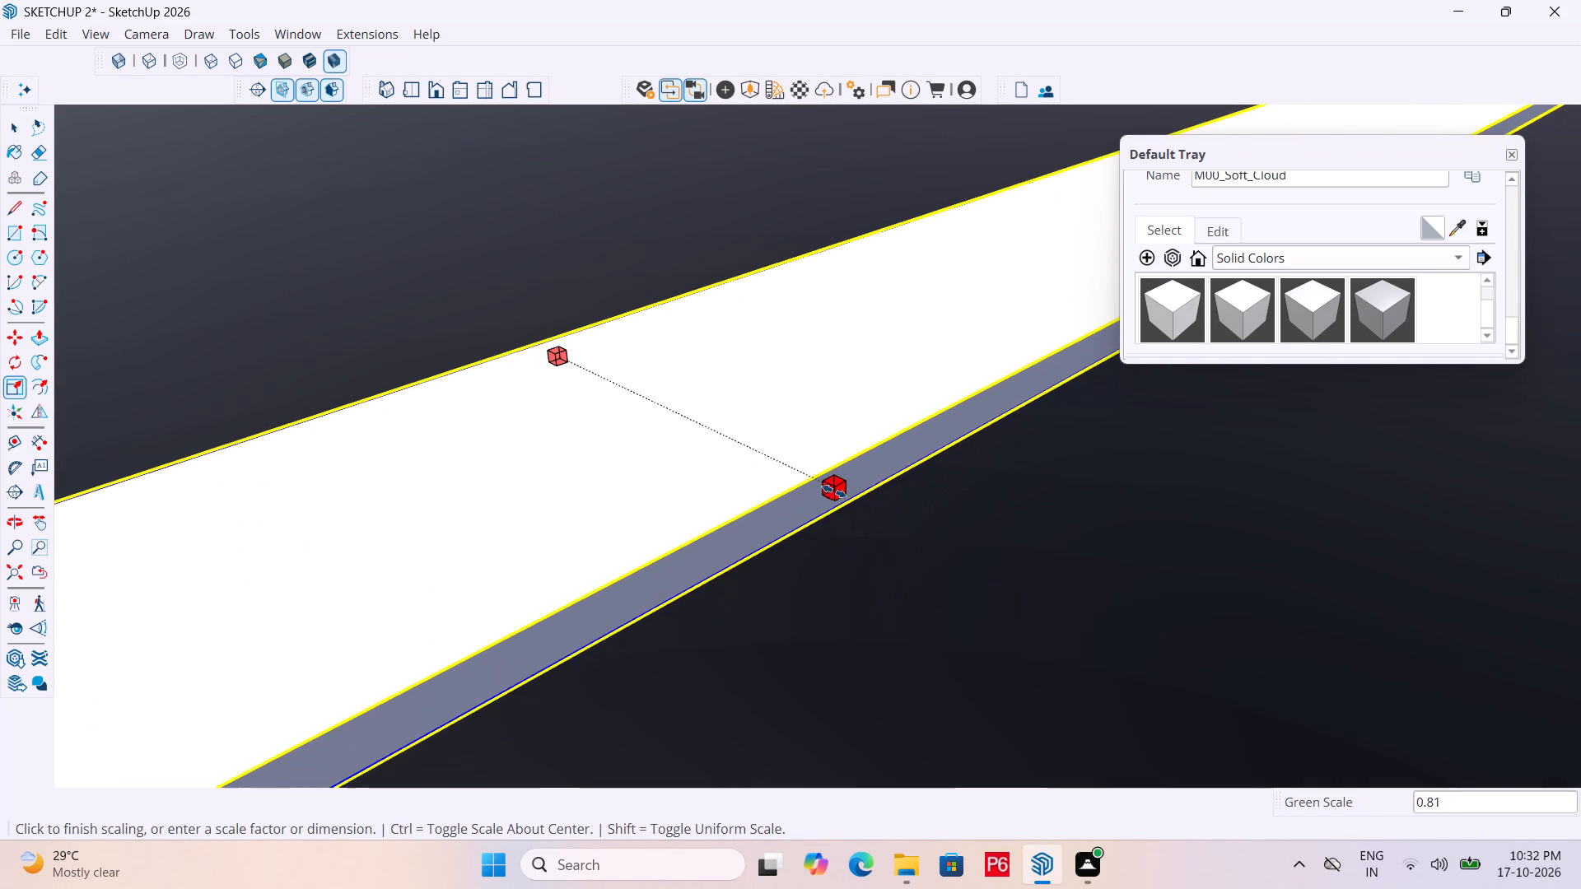
pyautogui.scroll(-6, 1137, 489)
pyautogui.scroll(-6, 981, 495)
pyautogui.scroll(-7, 905, 488)
pyautogui.moveTo(568, 474); pyautogui.dragTo(606, 480, button='middle')
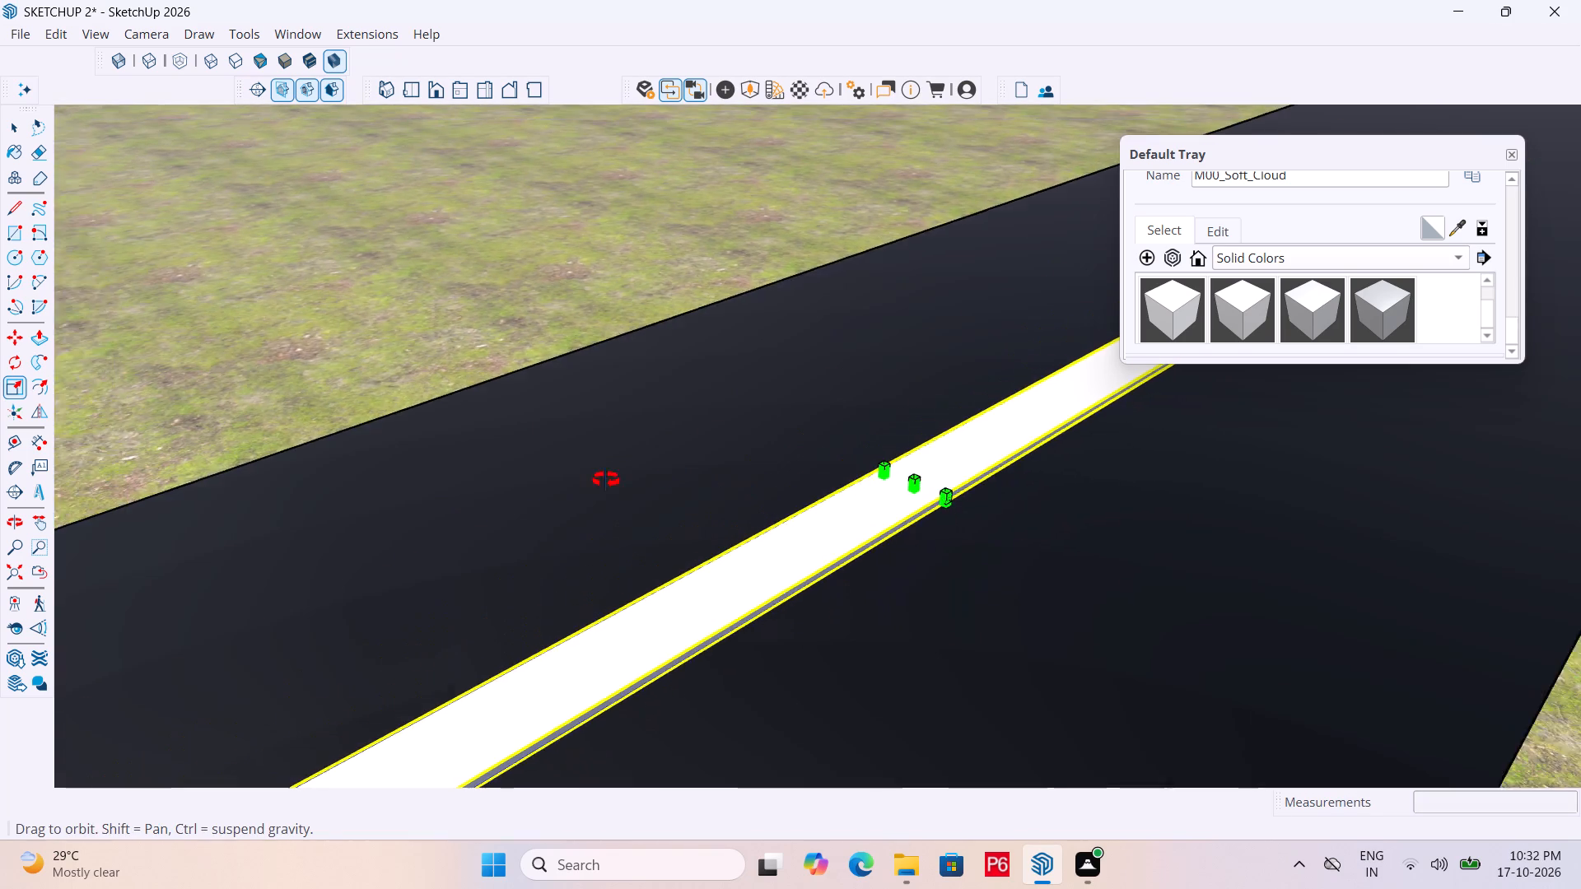
pyautogui.moveTo(606, 480); pyautogui.dragTo(1070, 496, button='middle')
pyautogui.scroll(-19, 795, 506)
pyautogui.scroll(-2, 735, 616)
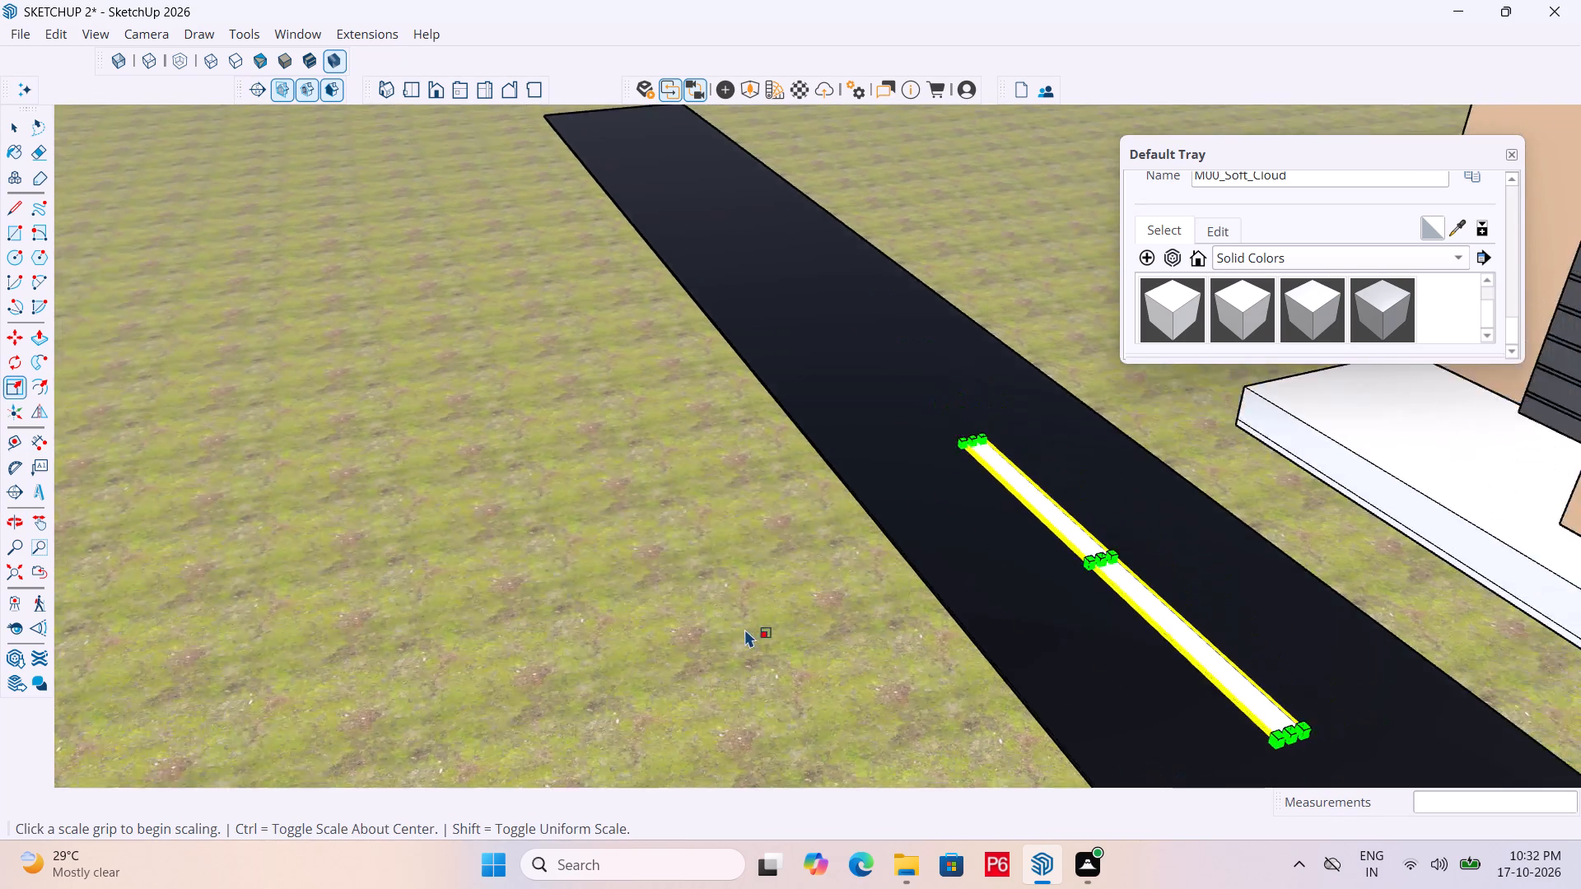
pyautogui.scroll(-10, 744, 629)
pyautogui.press('space')
pyautogui.doubleClick(133, 462)
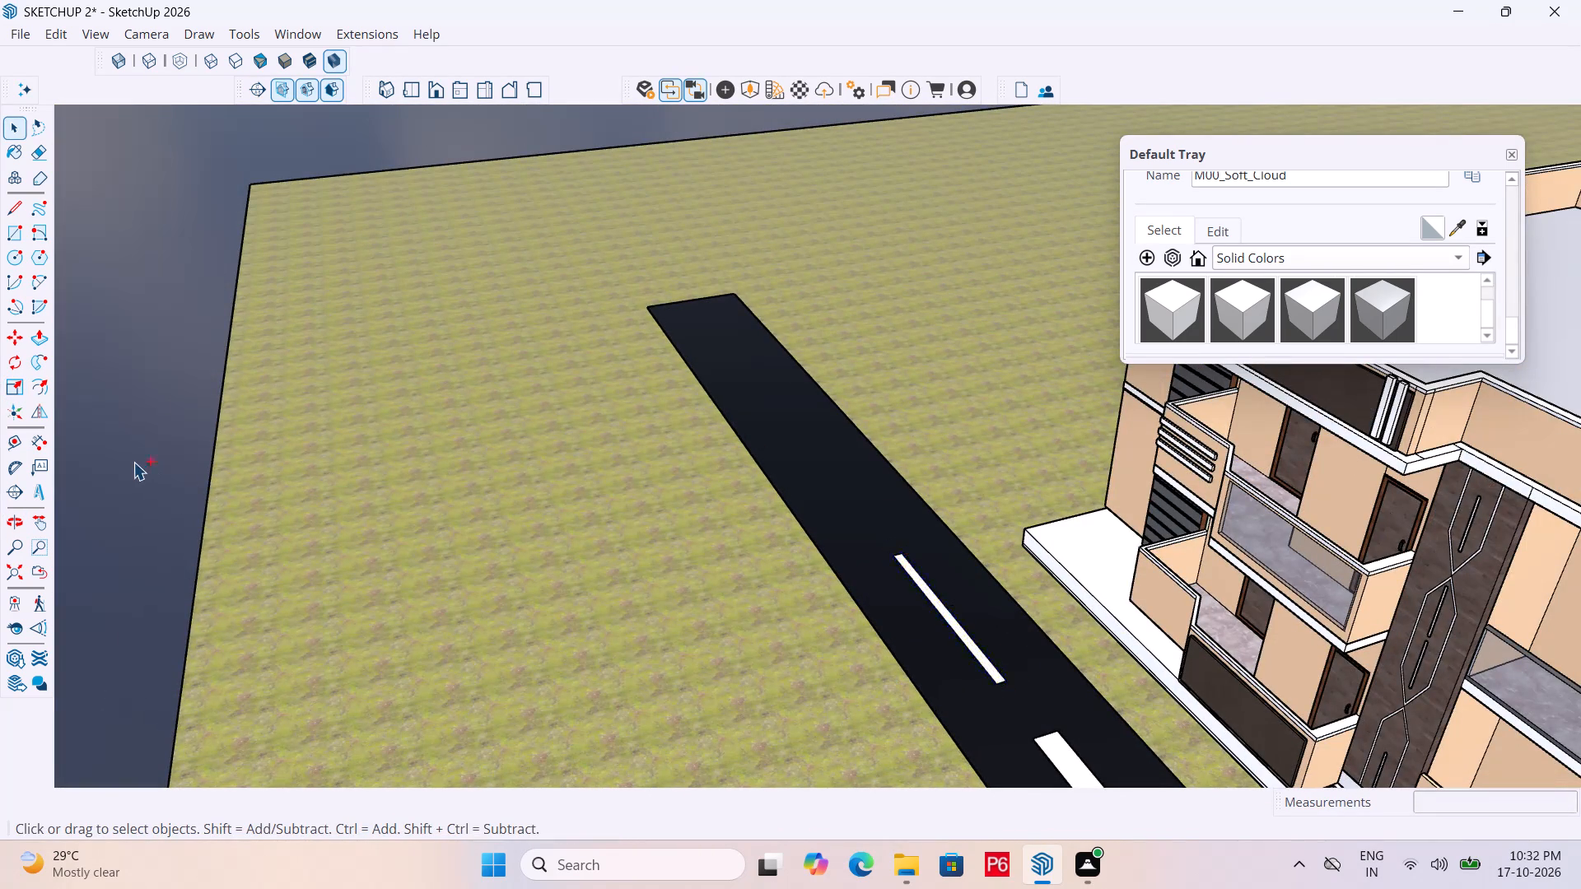
# Save the model.
pyautogui.hotkey('ctrl', 's')
pyautogui.hotkey('ctrl', 's')
pyautogui.hotkey('ctrl', 's')
pyautogui.hotkey('ctrl', 's')
# Delete the four wide lane markings, keeping only the narrowed first one on the road.
pyautogui.scroll(-5, 674, 366)
pyautogui.scroll(-4, 879, 310)
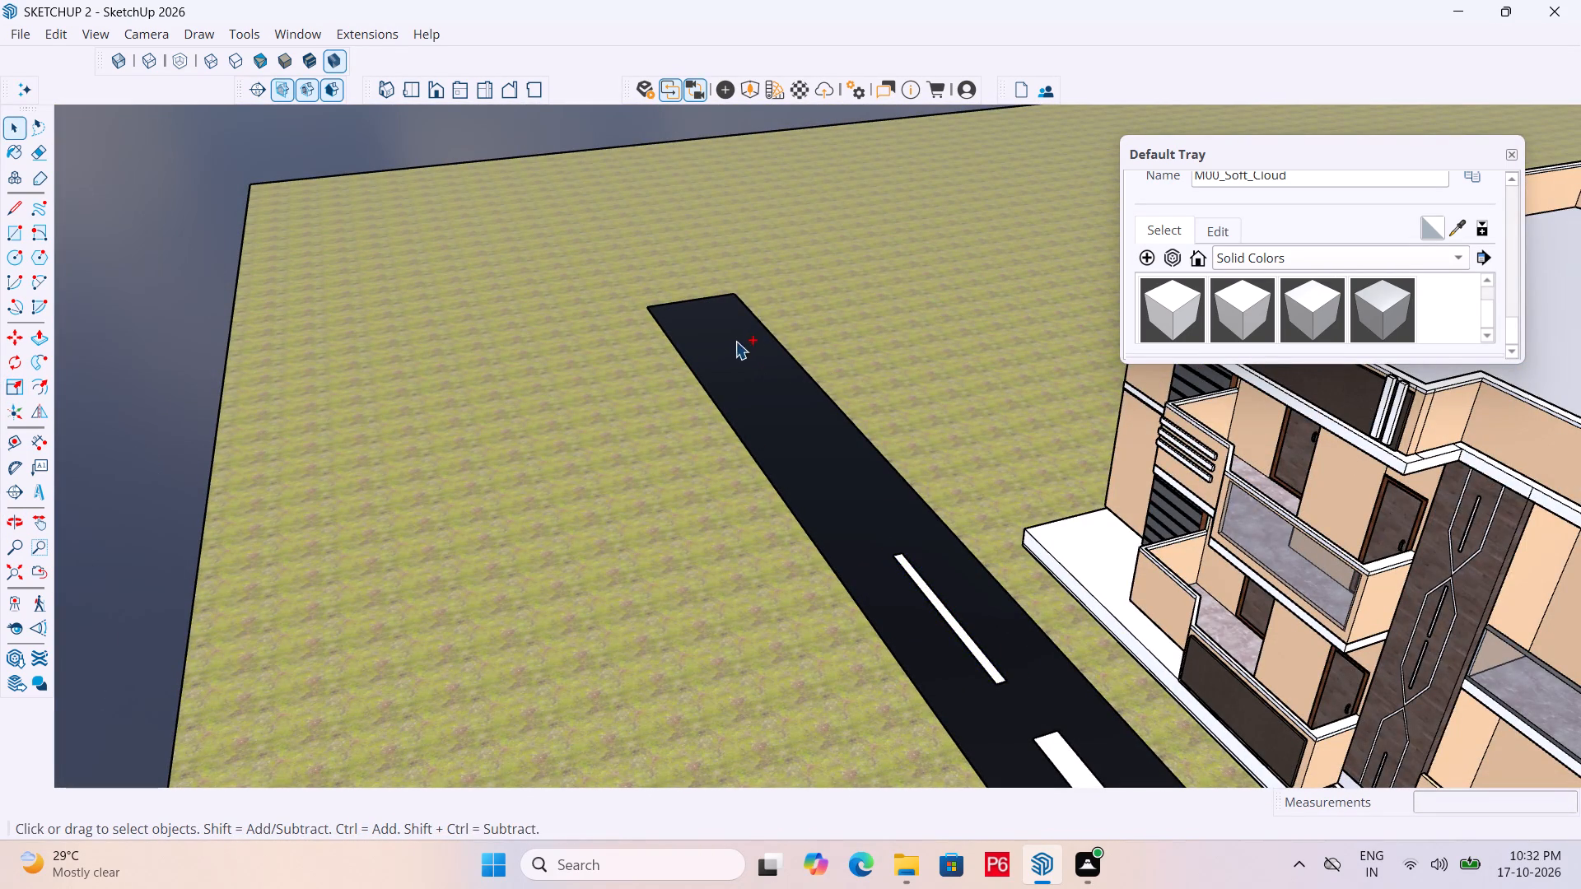
pyautogui.scroll(-4, 717, 372)
pyautogui.scroll(-5, 553, 367)
pyautogui.moveTo(731, 437); pyautogui.dragTo(1063, 470, button='middle')
pyautogui.scroll(1, 1002, 470)
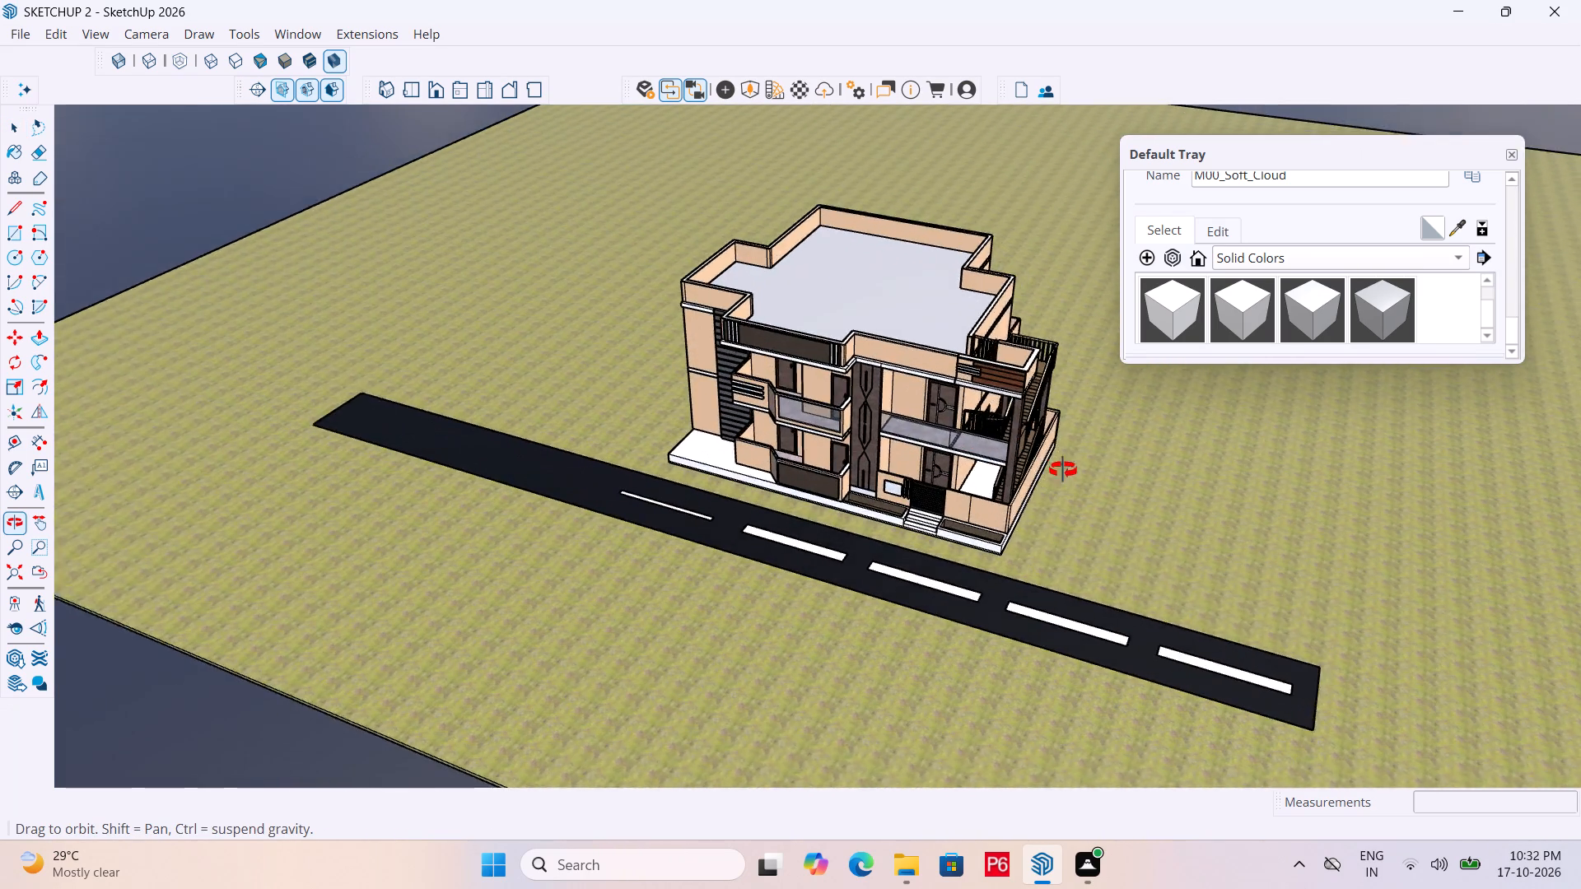
pyautogui.moveTo(1063, 470); pyautogui.dragTo(1114, 471, button='middle')
pyautogui.scroll(6, 664, 560)
pyautogui.click(944, 545)
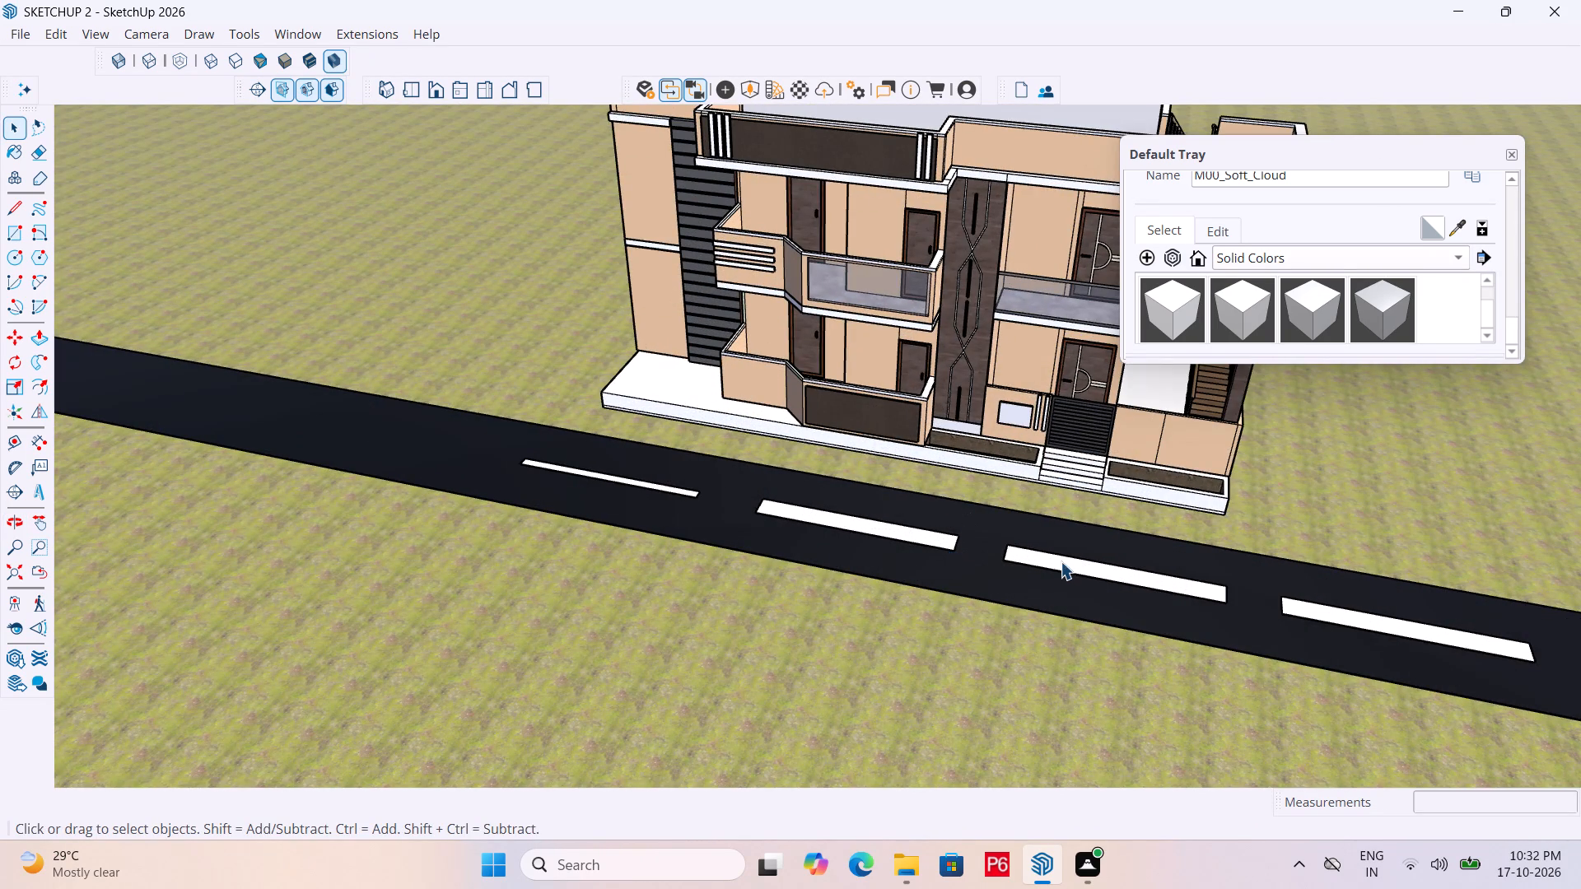
pyautogui.keyDown('ctrl'); pyautogui.click(1061, 563); pyautogui.keyUp('ctrl')
pyautogui.keyDown('ctrl'); pyautogui.click(1331, 614); pyautogui.keyUp('ctrl')
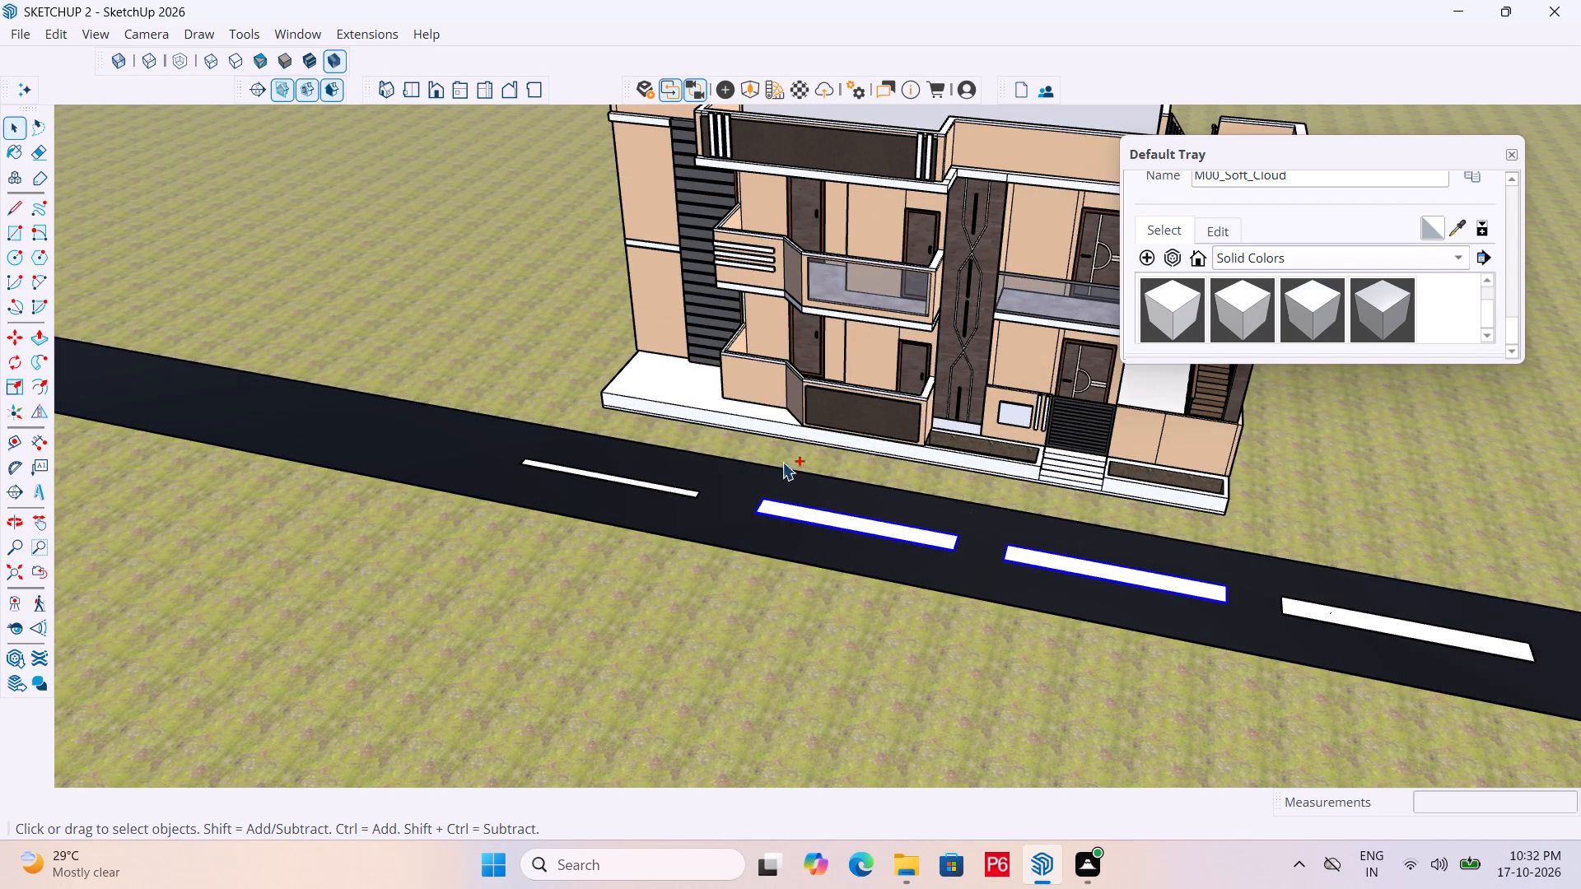
pyautogui.keyDown('ctrl'); pyautogui.scroll(-4, 585, 447); pyautogui.keyUp('ctrl')
pyautogui.keyDown('ctrl'); pyautogui.click(1294, 601); pyautogui.keyUp('ctrl')
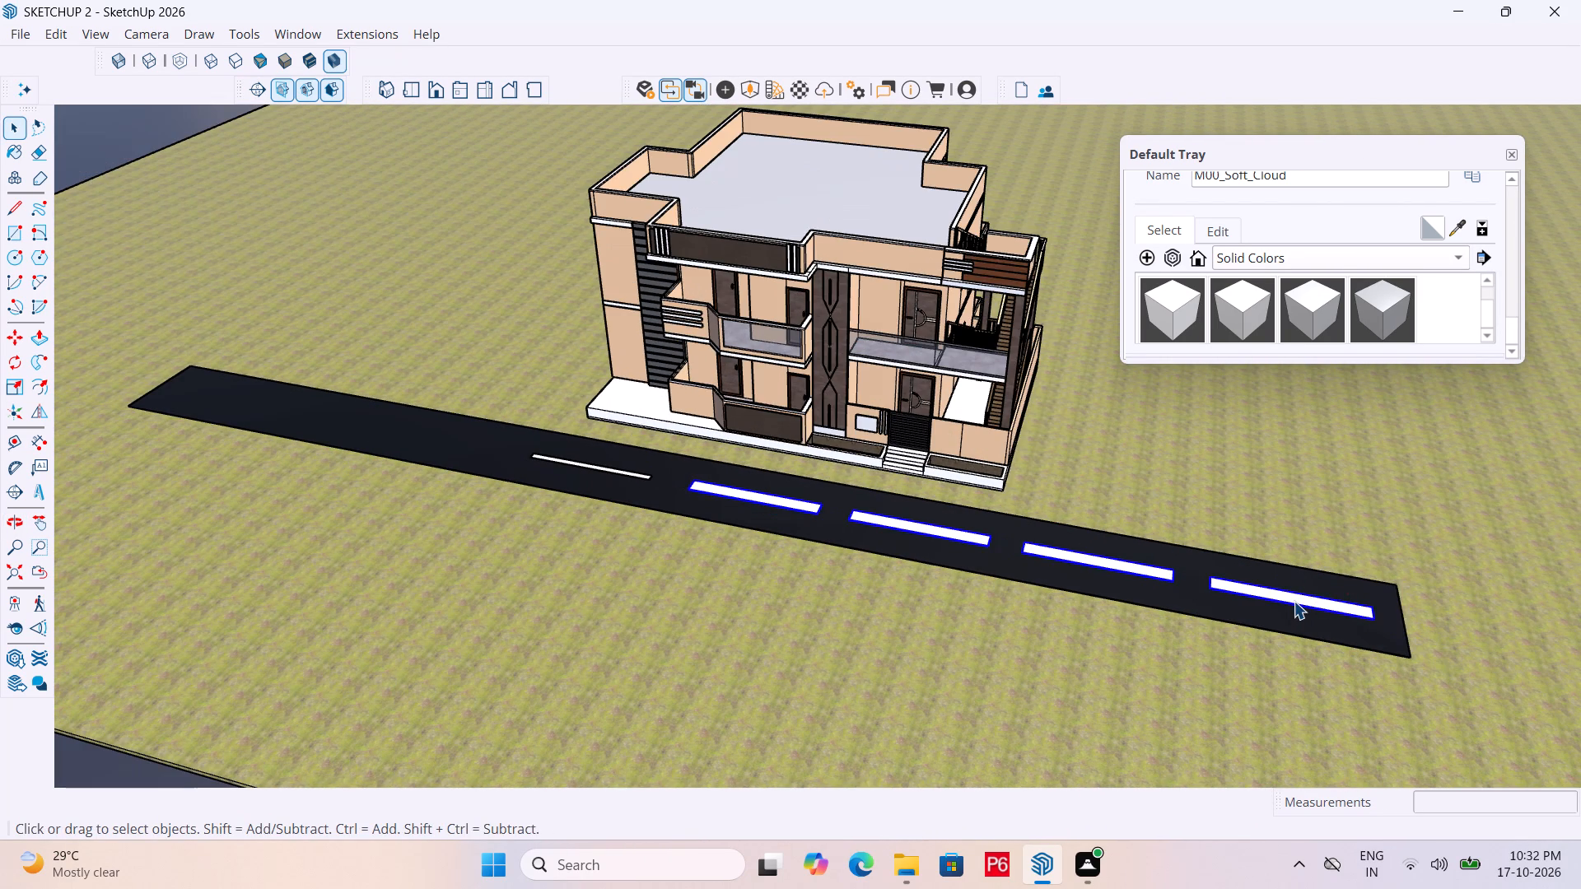
pyautogui.press('Delete')
# Copy the narrowed lane marking along the road's red axis at about 20' 3" spacing, making five copies.
pyautogui.scroll(5, 697, 499)
pyautogui.scroll(6, 619, 486)
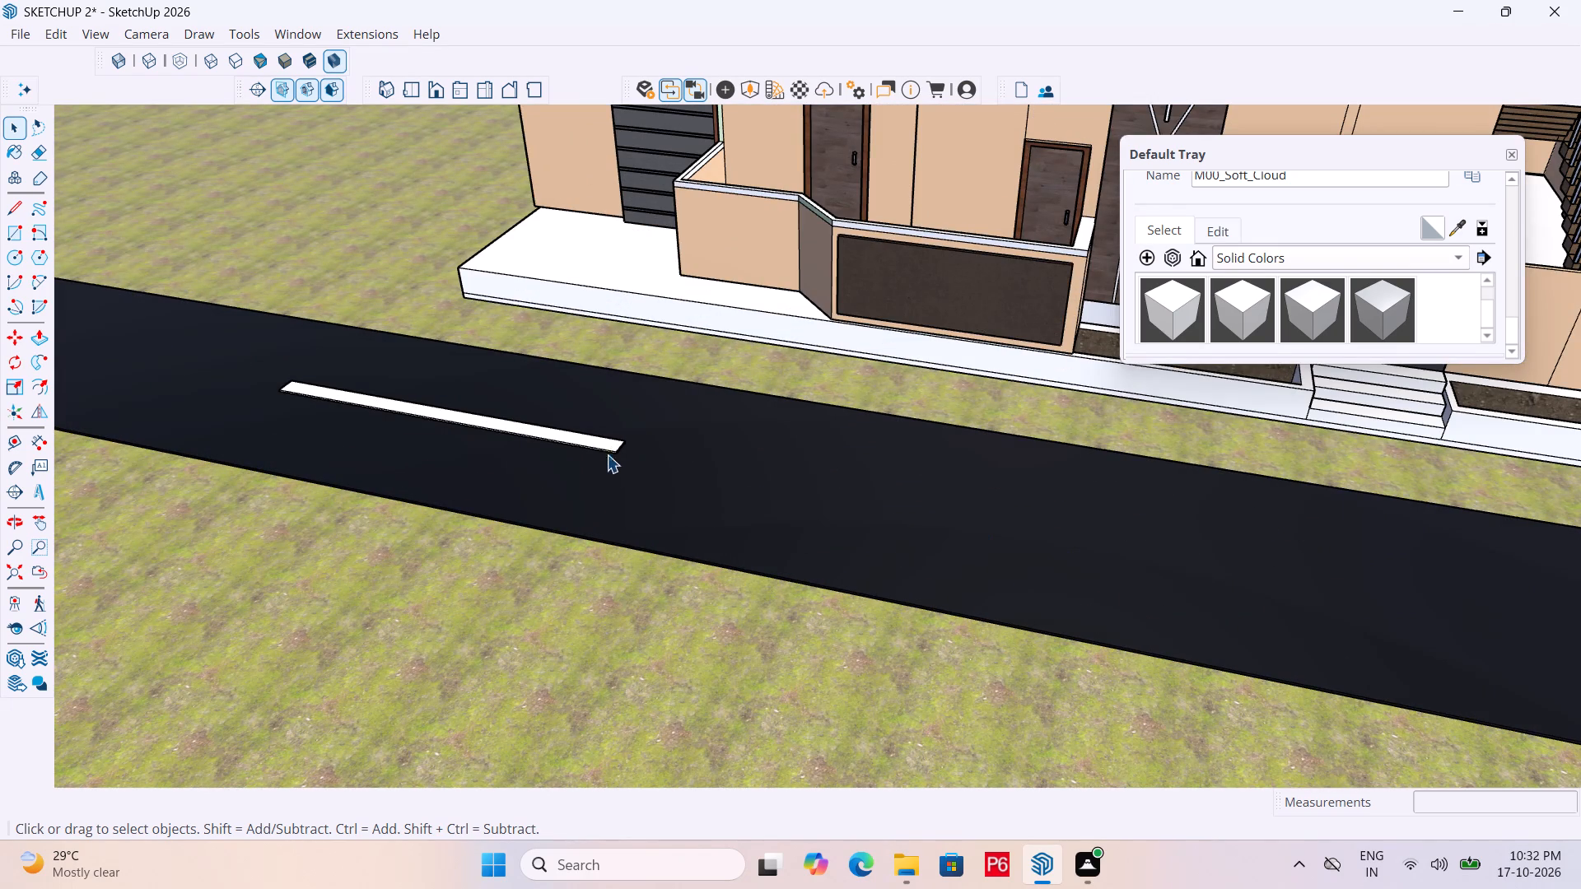
pyautogui.click(610, 447)
pyautogui.scroll(6, 338, 425)
pyautogui.press('m')
pyautogui.scroll(2, 238, 389)
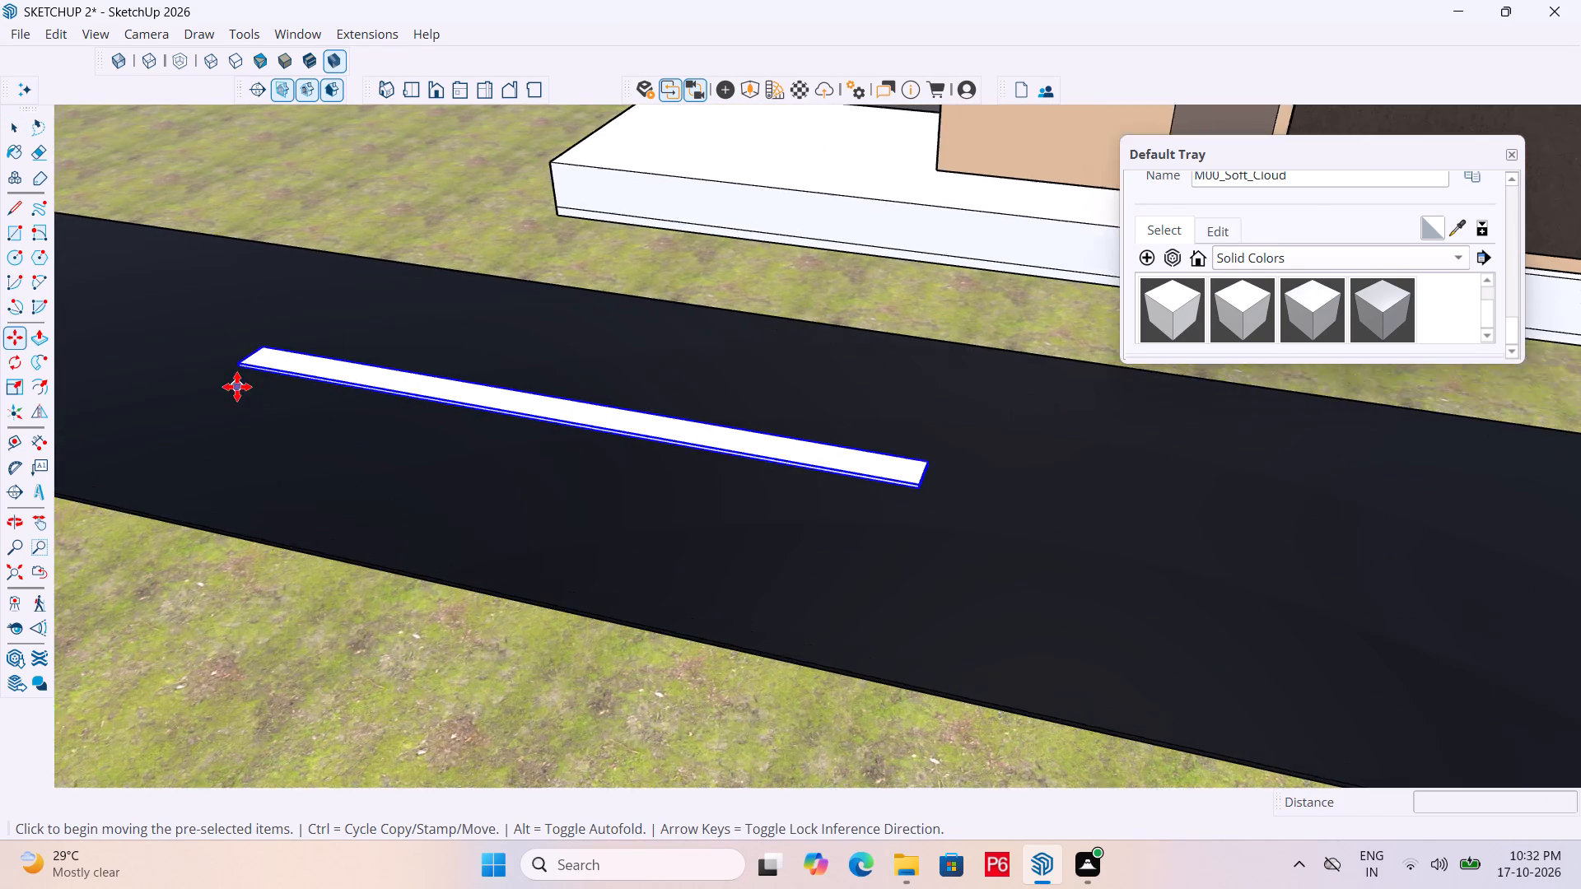
pyautogui.scroll(14, 237, 387)
pyautogui.click(254, 370)
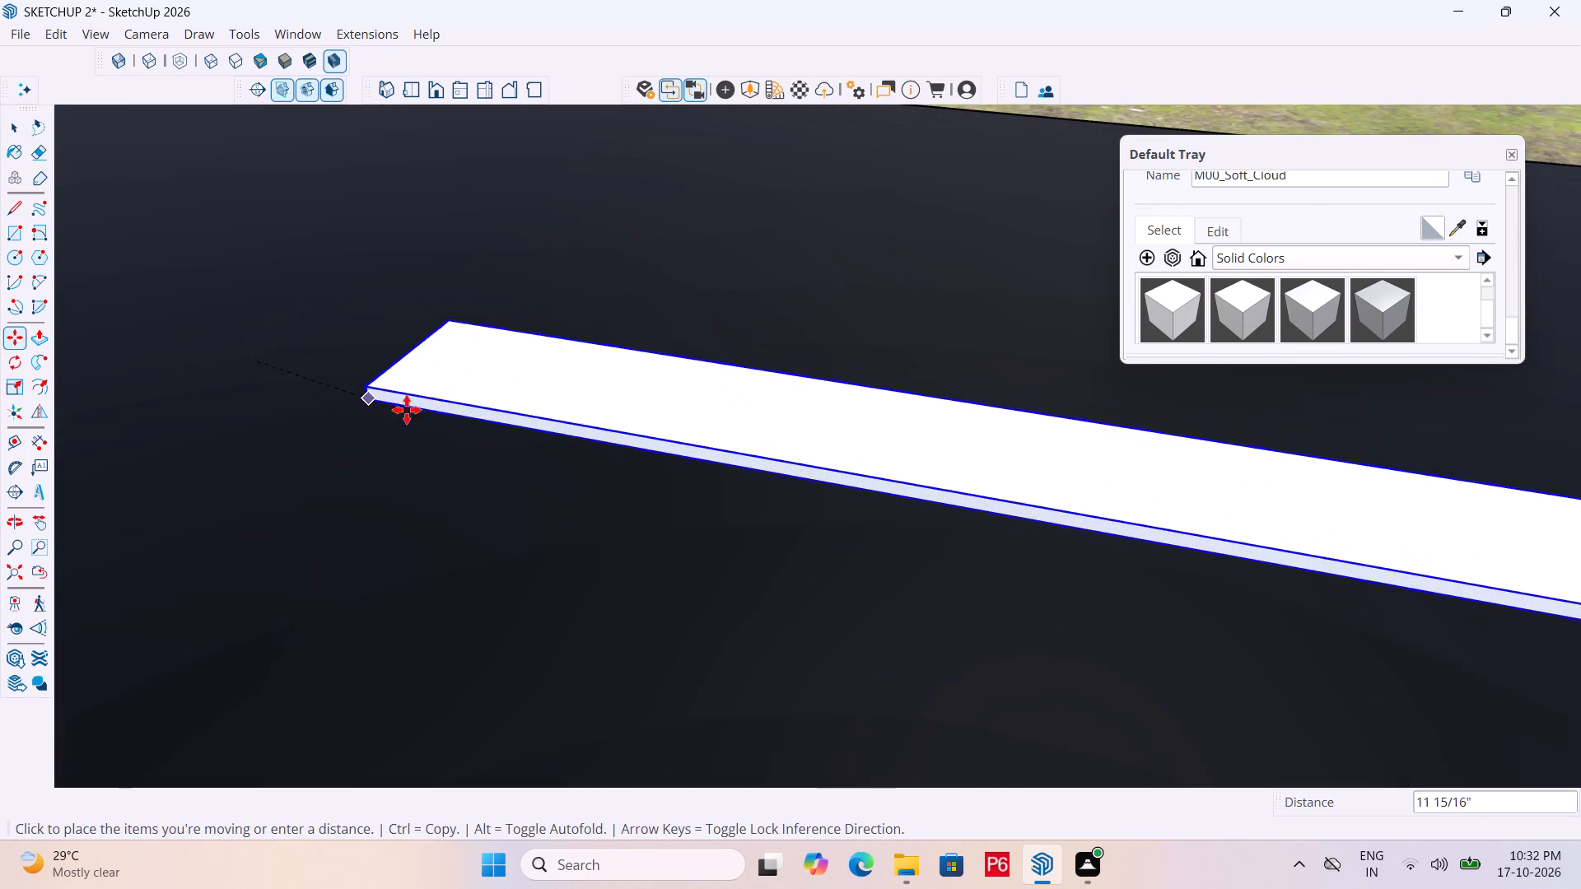
pyautogui.scroll(-14, 553, 456)
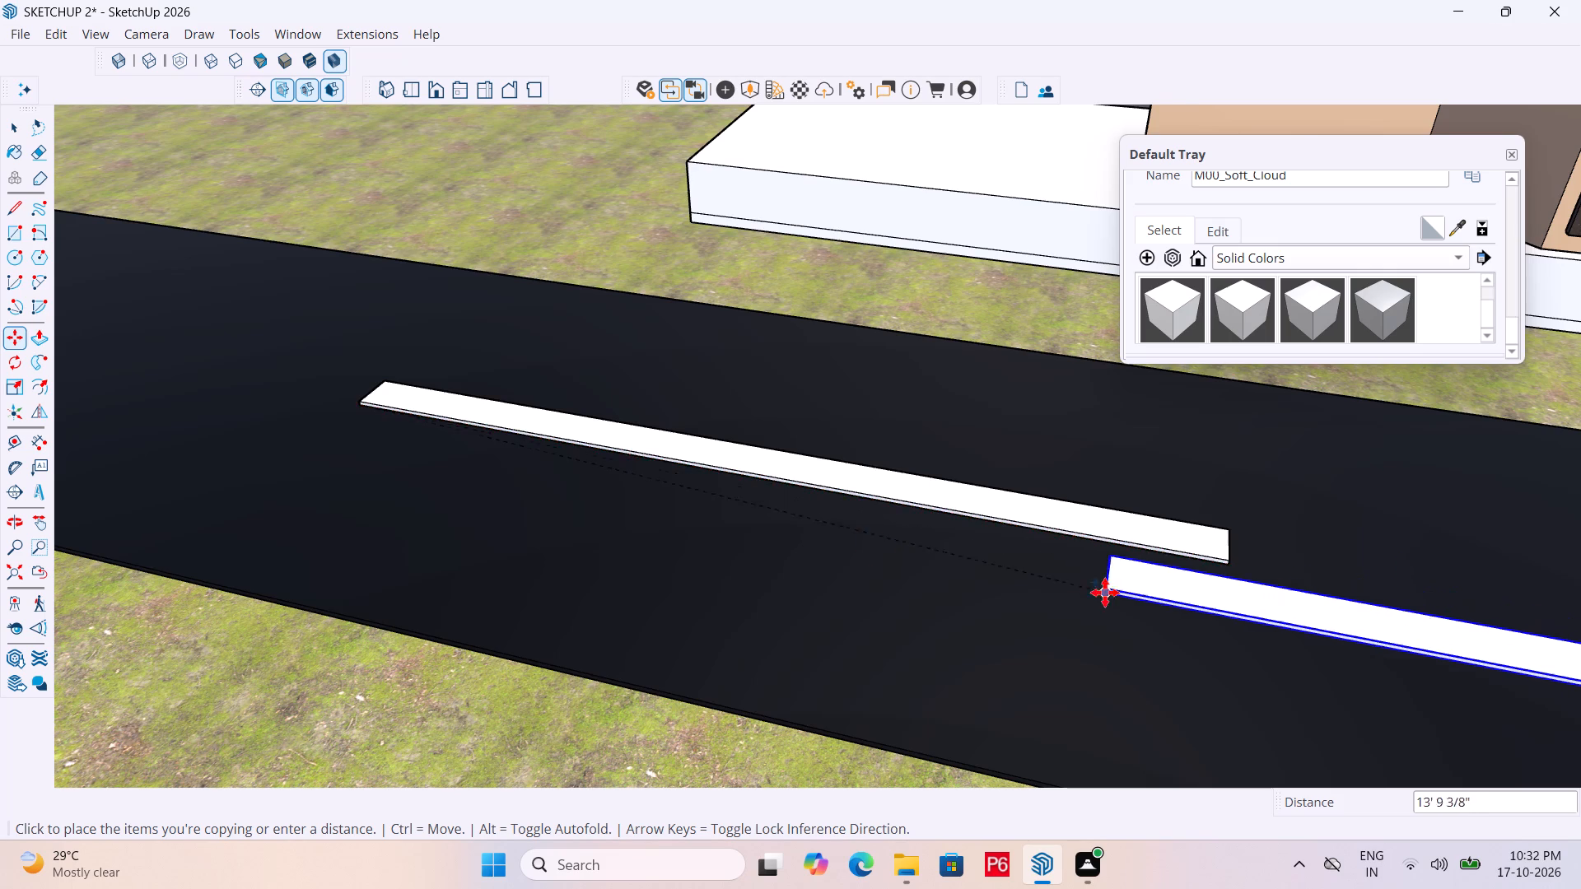
pyautogui.scroll(-6, 876, 551)
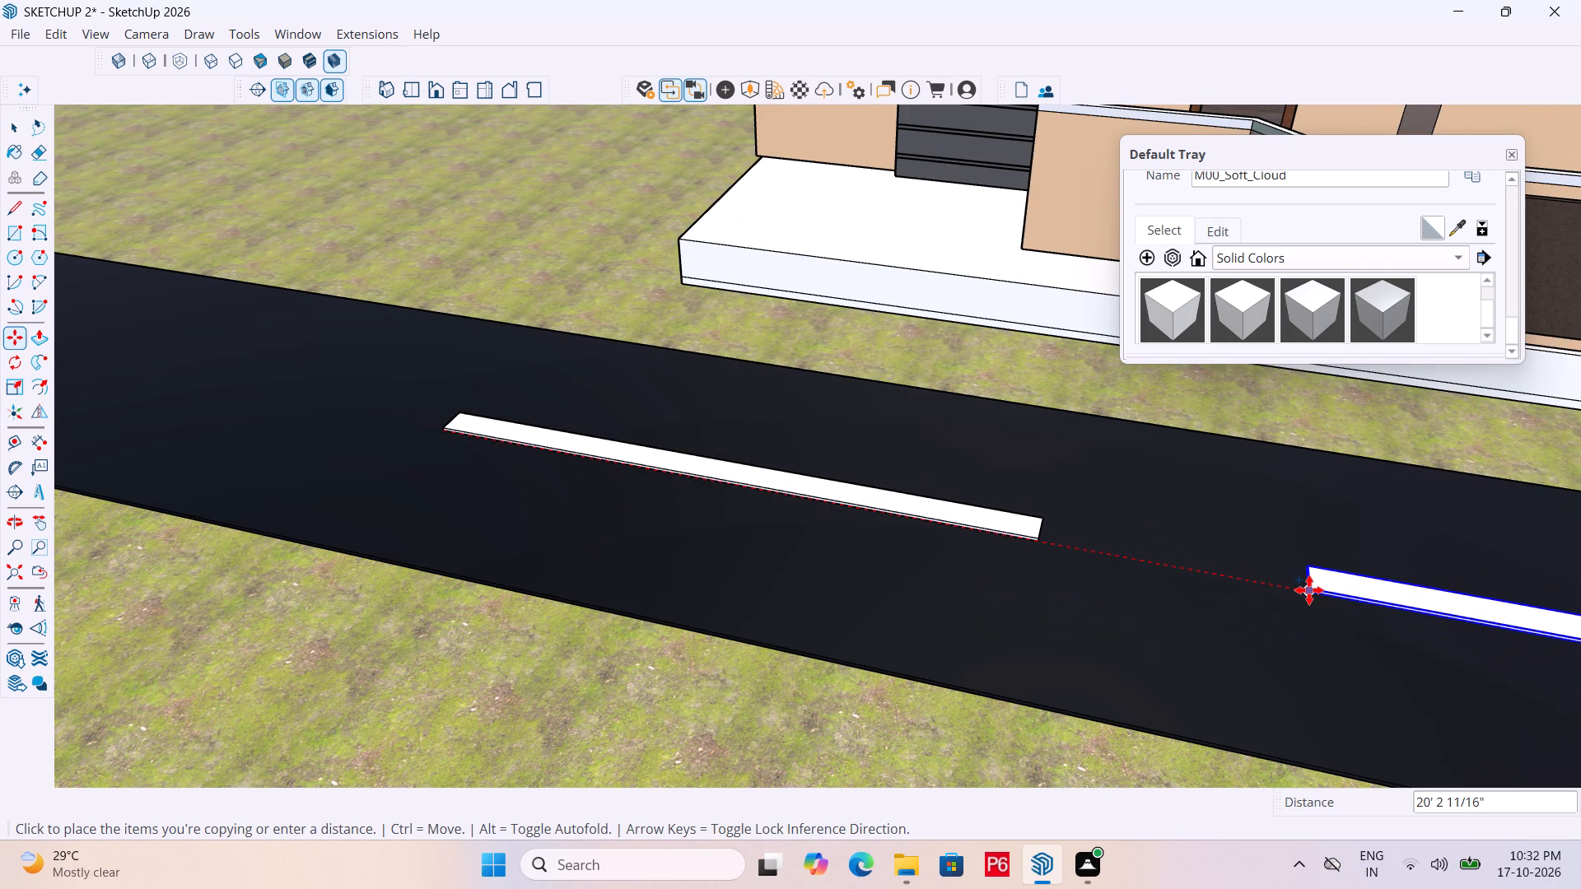
pyautogui.click(1309, 590)
pyautogui.press('*')
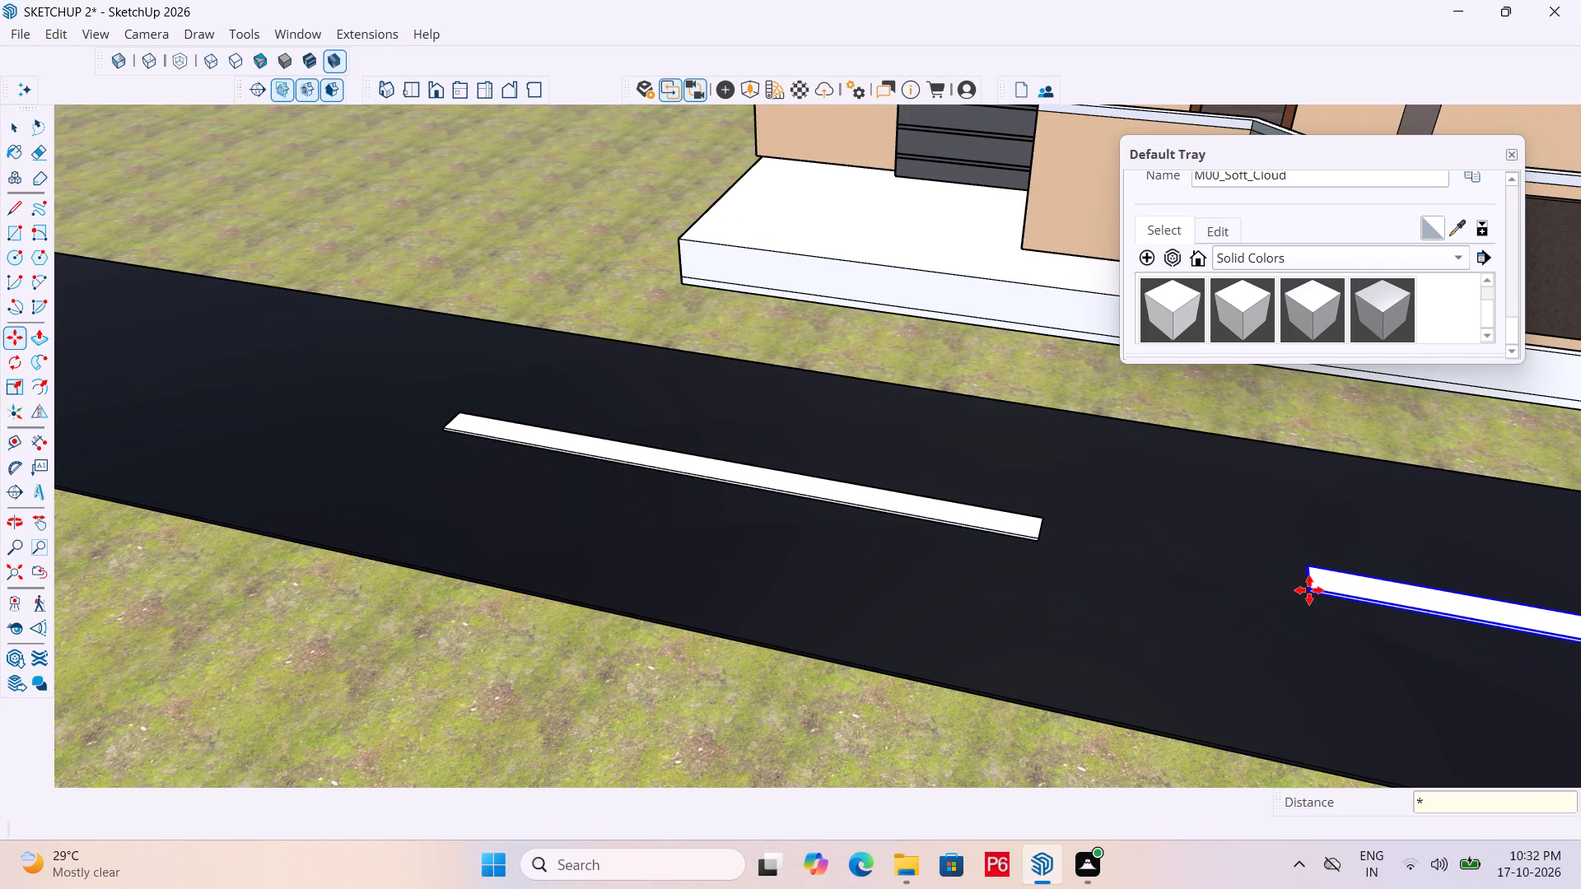
pyautogui.press('5')
pyautogui.press('Return')
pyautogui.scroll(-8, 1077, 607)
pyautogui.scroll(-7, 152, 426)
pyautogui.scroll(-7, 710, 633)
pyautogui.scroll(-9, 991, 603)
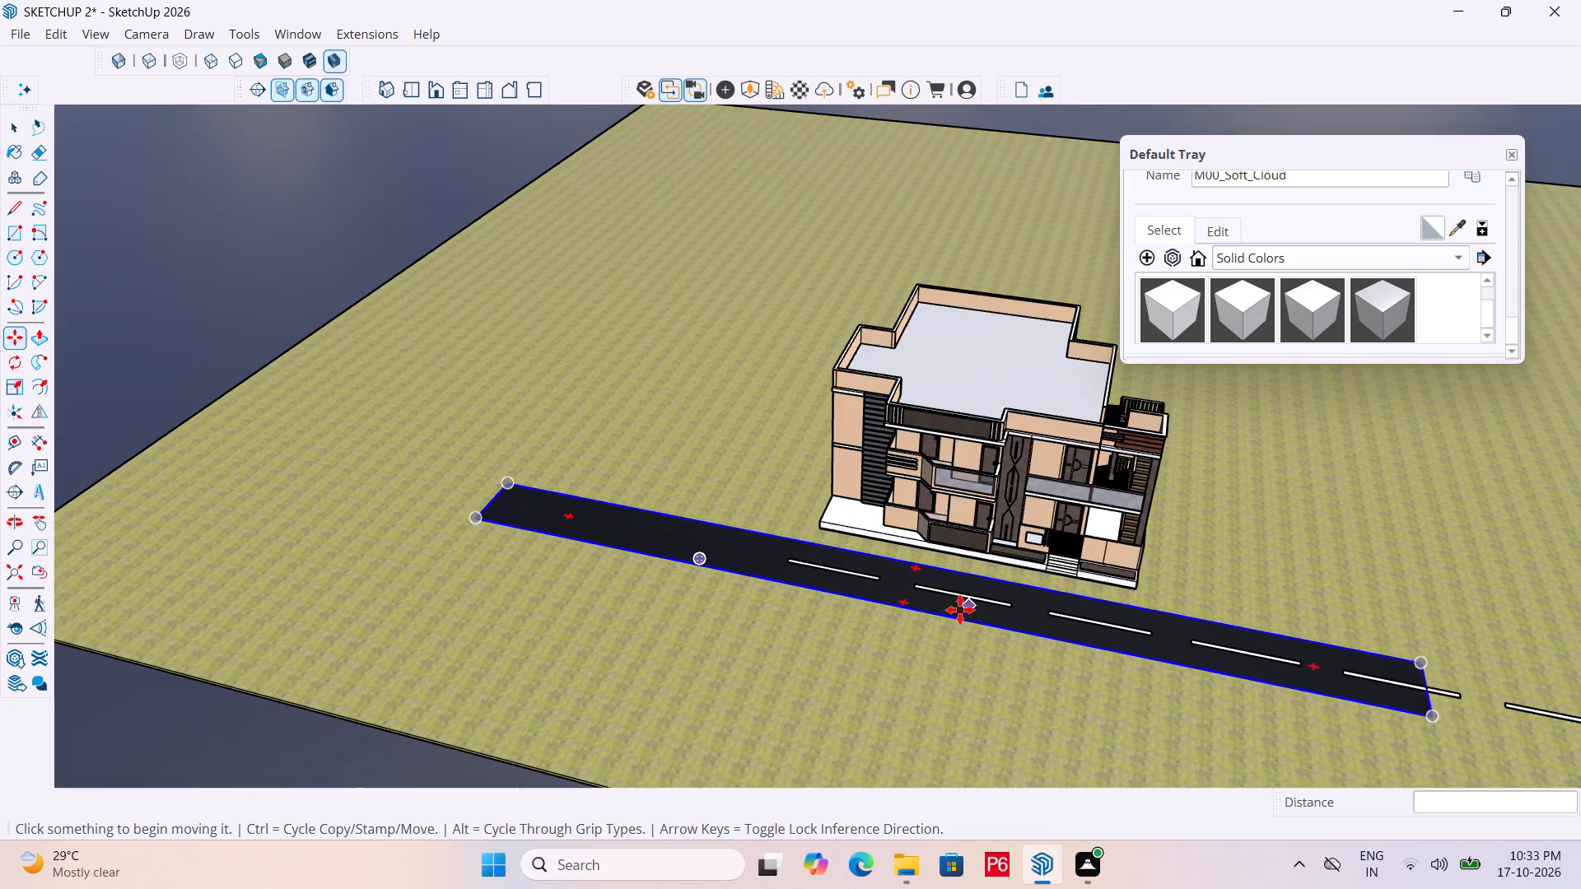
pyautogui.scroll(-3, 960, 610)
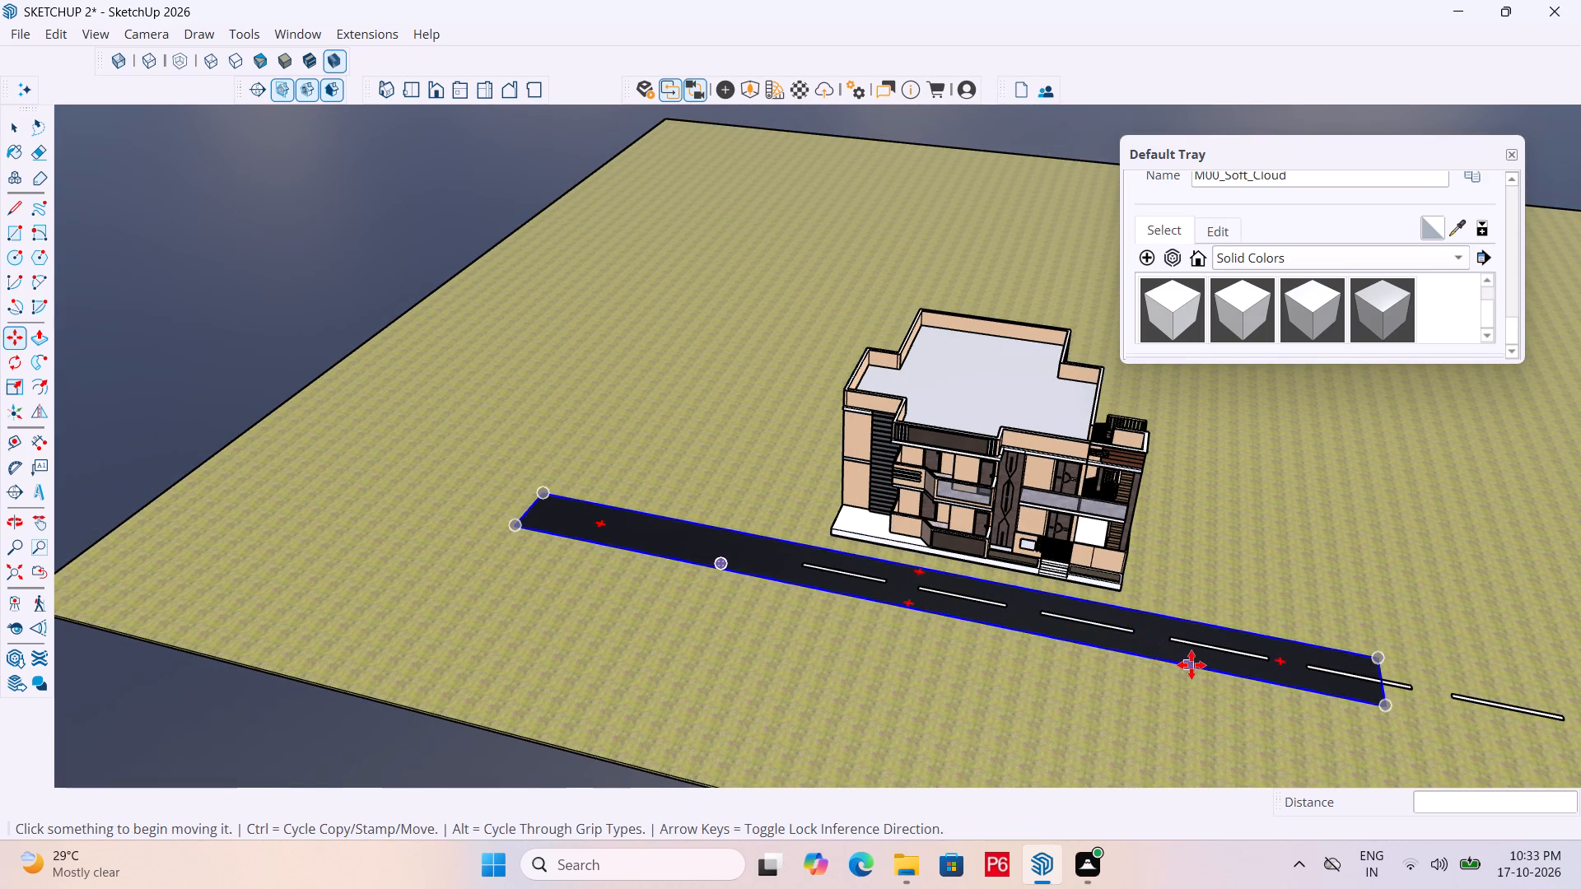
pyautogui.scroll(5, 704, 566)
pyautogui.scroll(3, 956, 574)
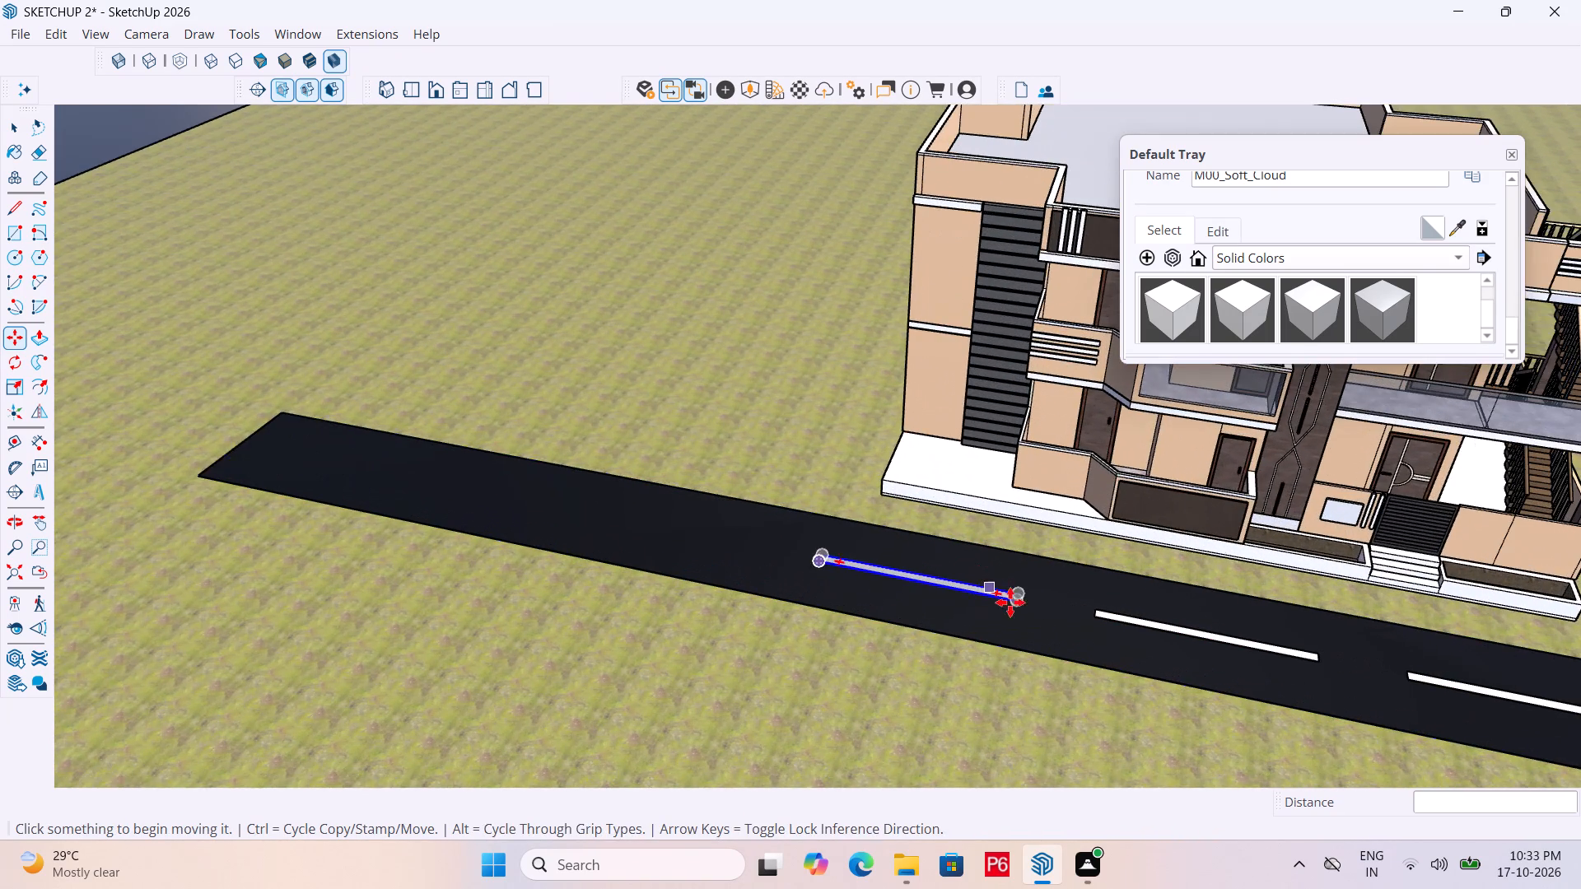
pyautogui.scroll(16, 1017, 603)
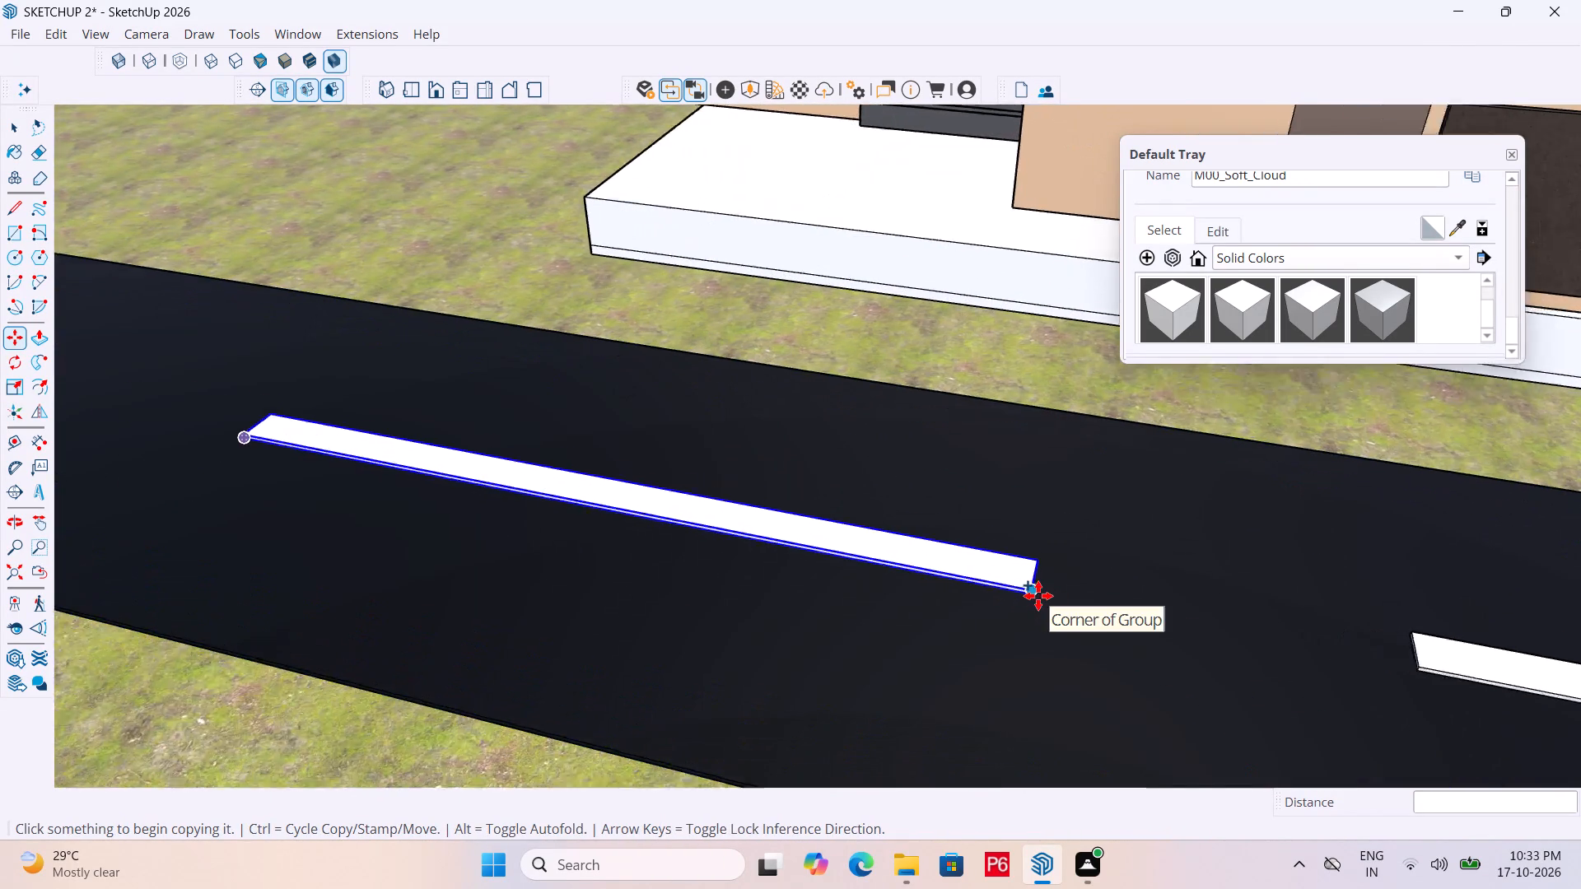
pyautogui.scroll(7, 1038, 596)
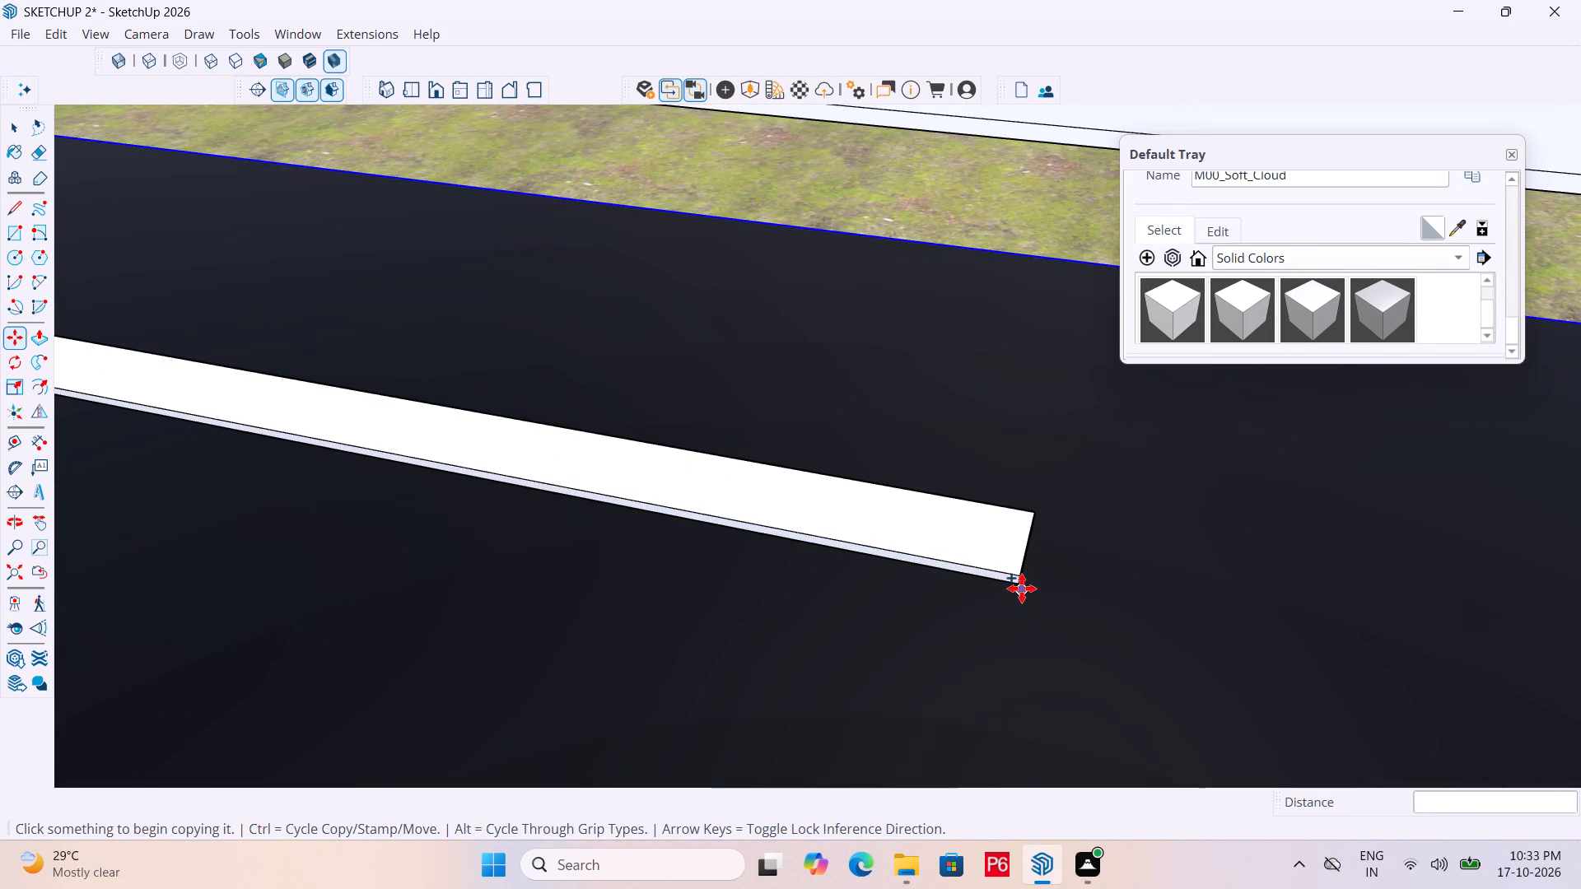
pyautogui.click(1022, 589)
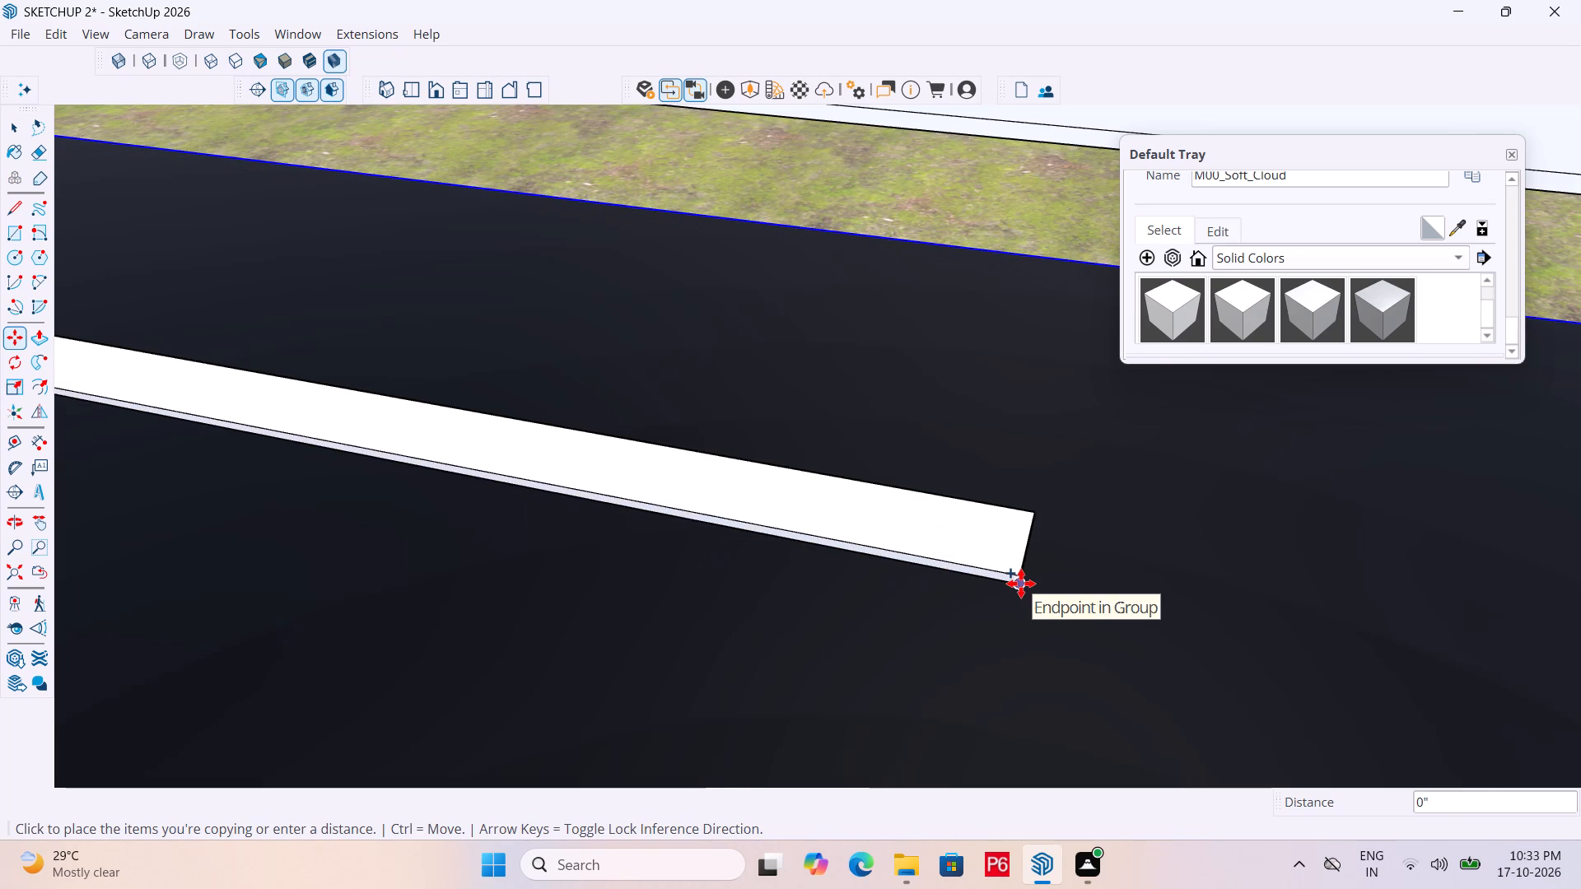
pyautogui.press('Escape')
# Copy the lane marking nearest the road's empty end along the red axis at about 21' 10" spacing, making two copies.
pyautogui.press('space')
pyautogui.click(1018, 565)
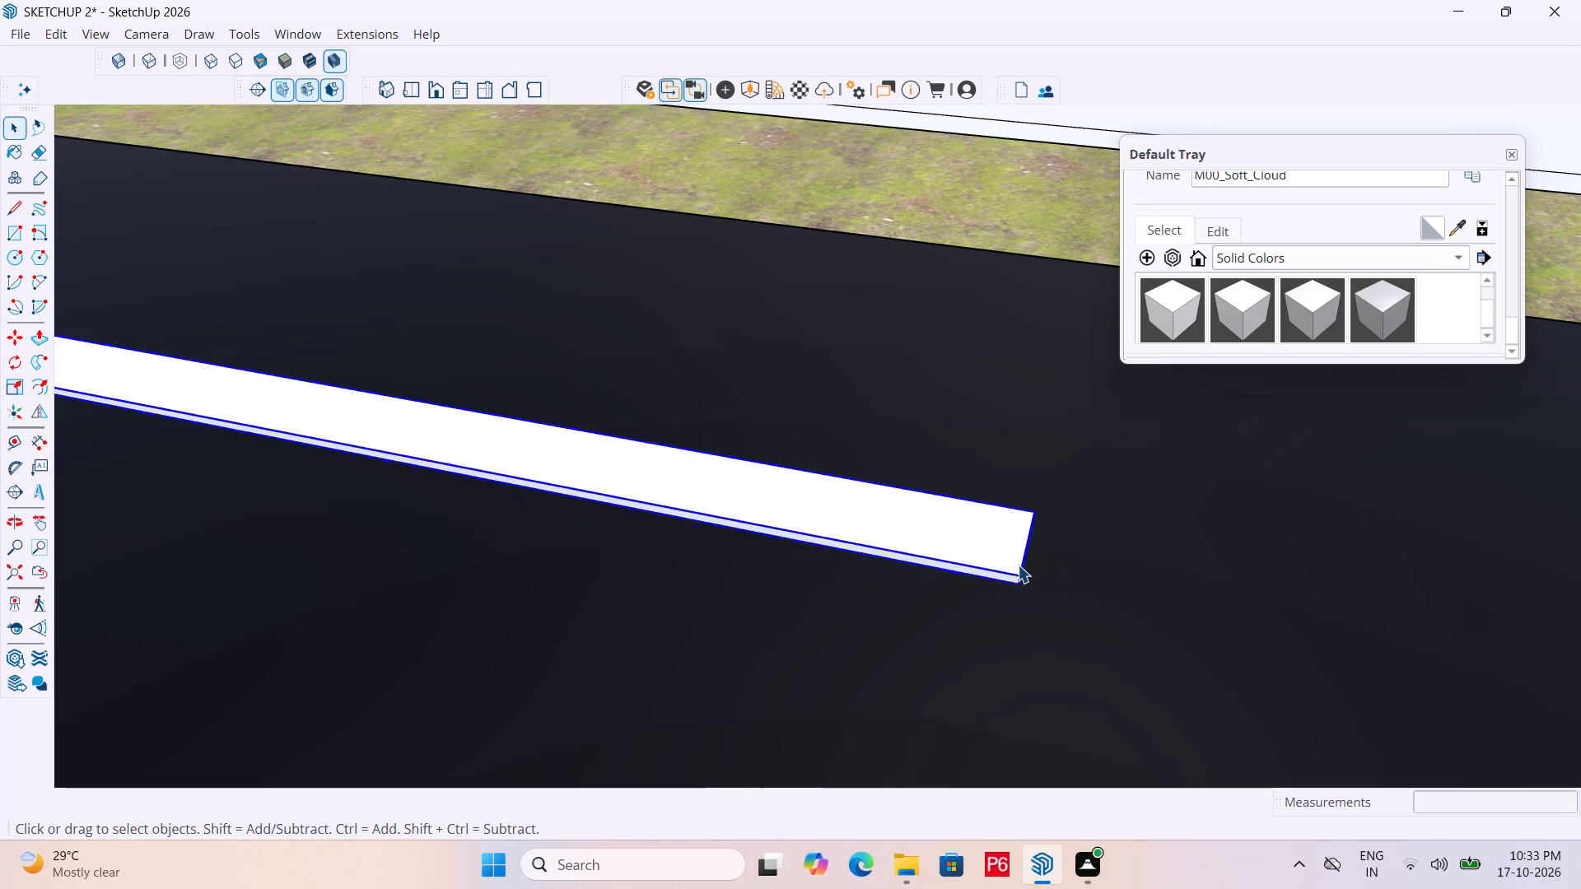
pyautogui.scroll(5, 1028, 579)
pyautogui.press('m')
pyautogui.click(1018, 596)
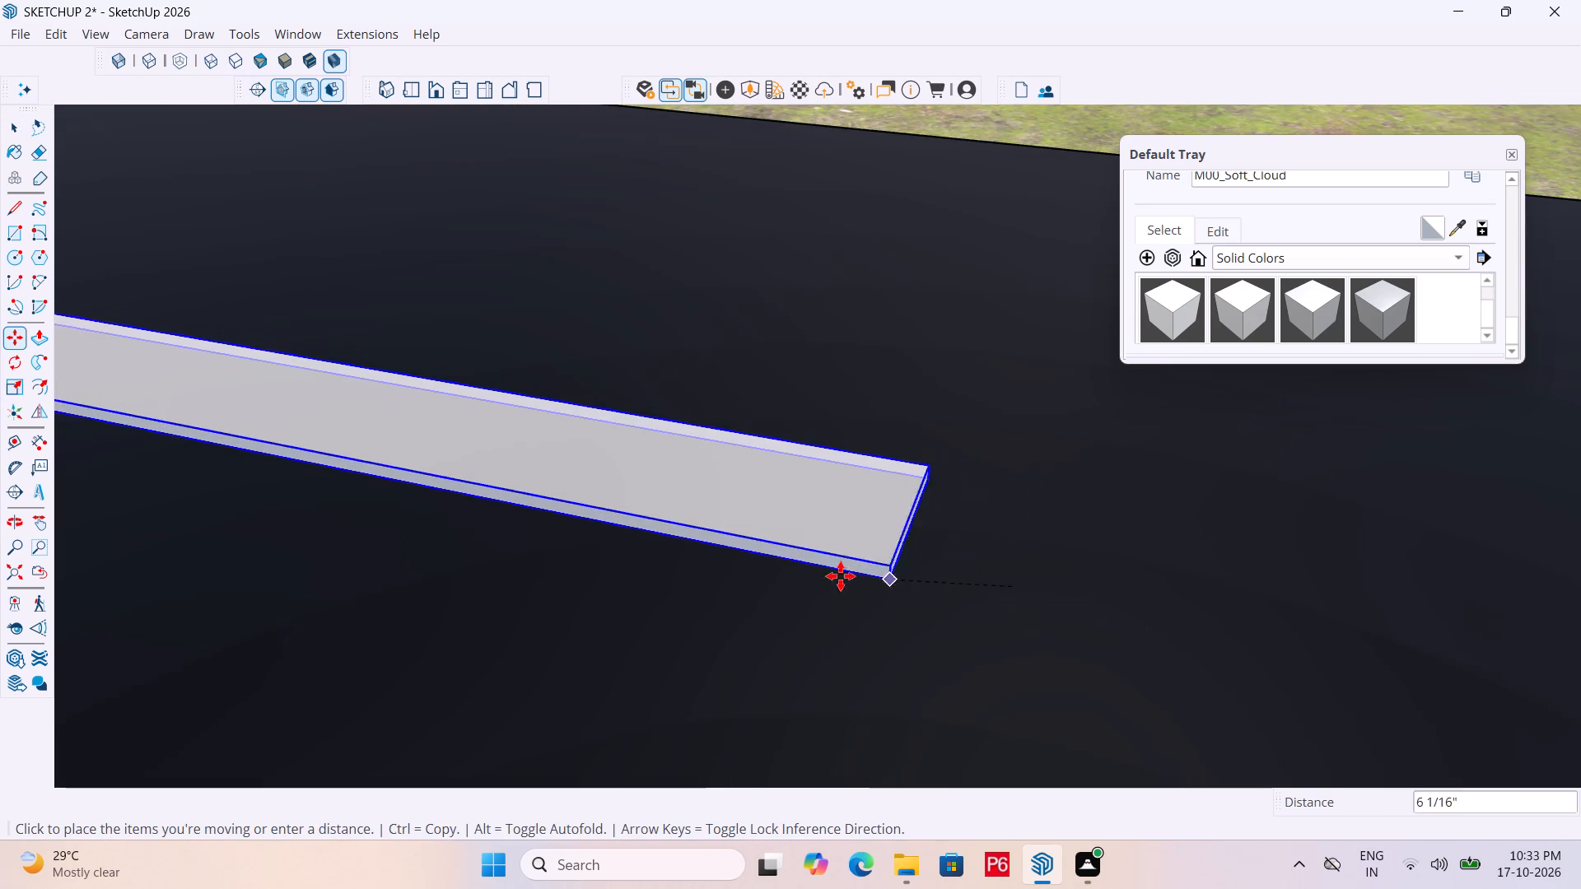
pyautogui.scroll(-7, 989, 542)
pyautogui.scroll(-14, 1175, 561)
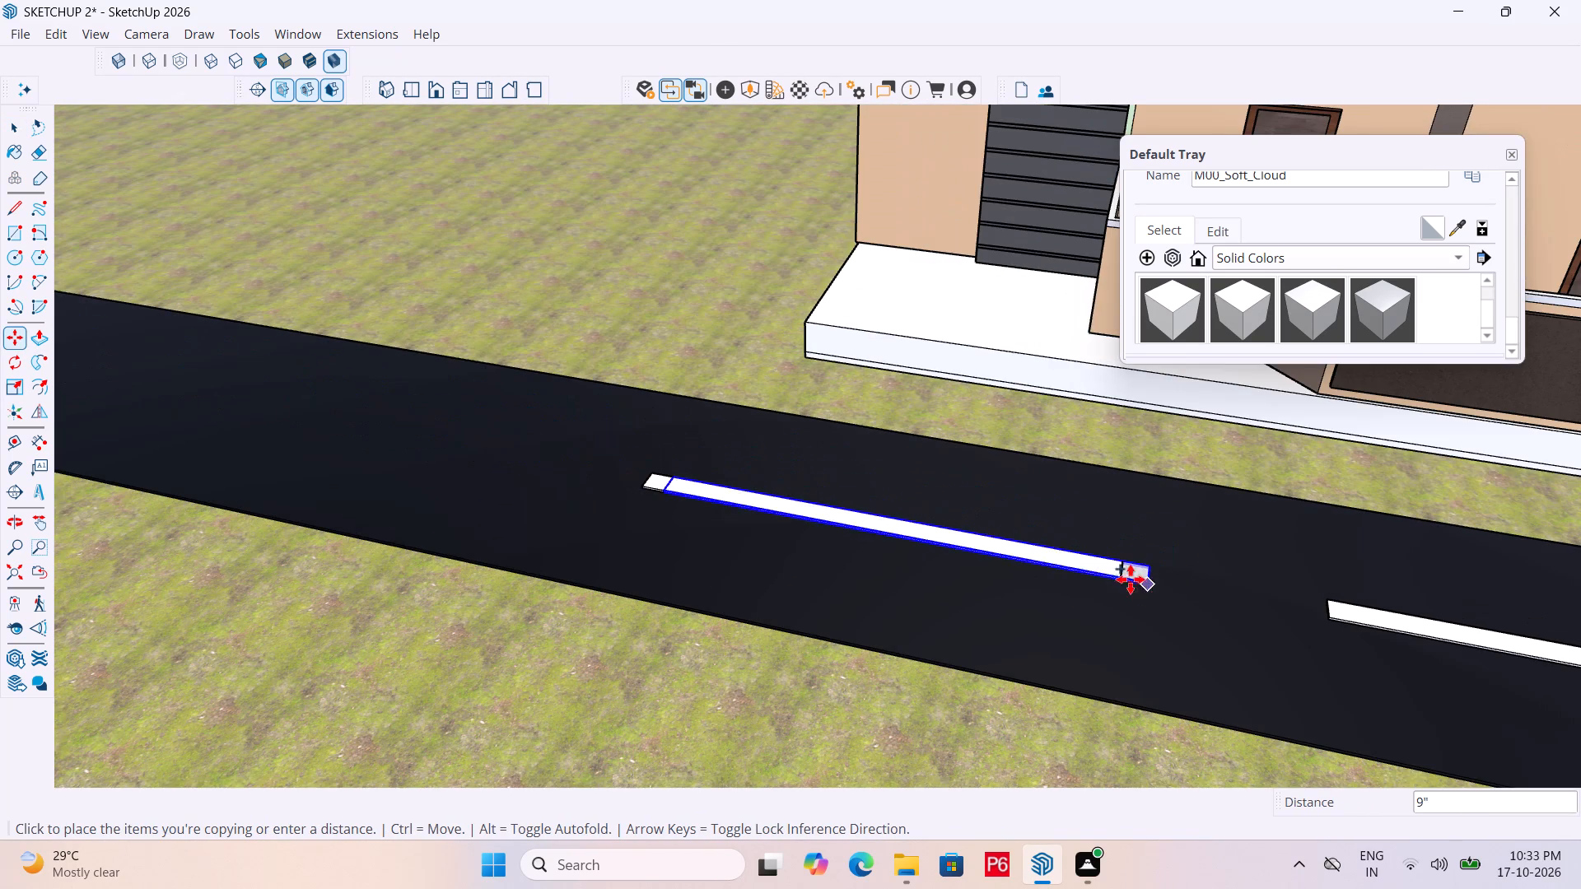
pyautogui.click(445, 455)
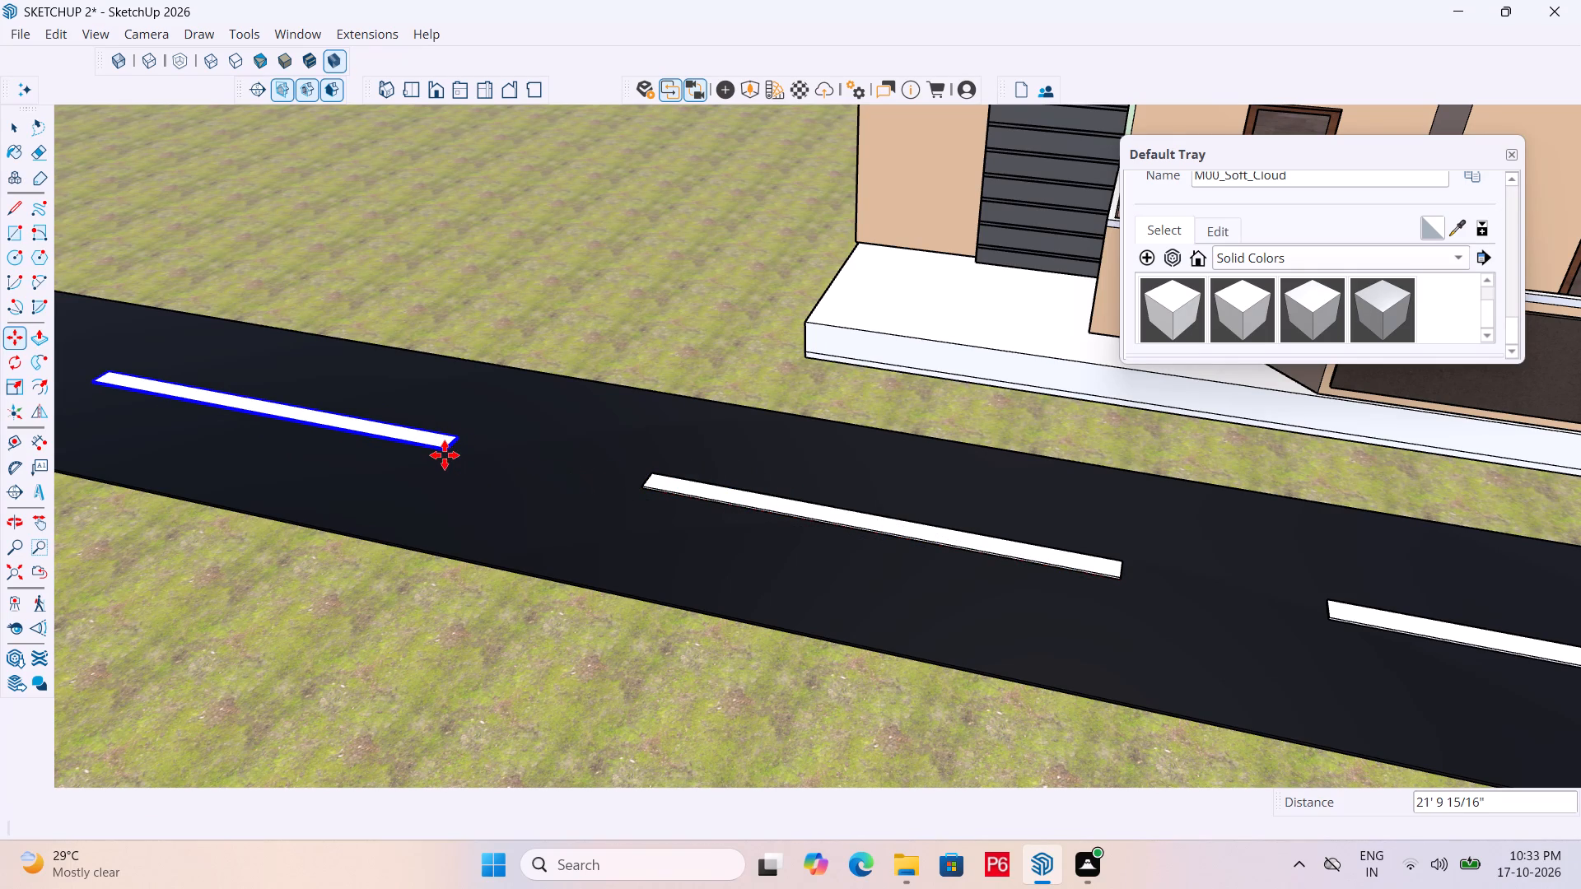
pyautogui.write('*2')
pyautogui.press('Return')
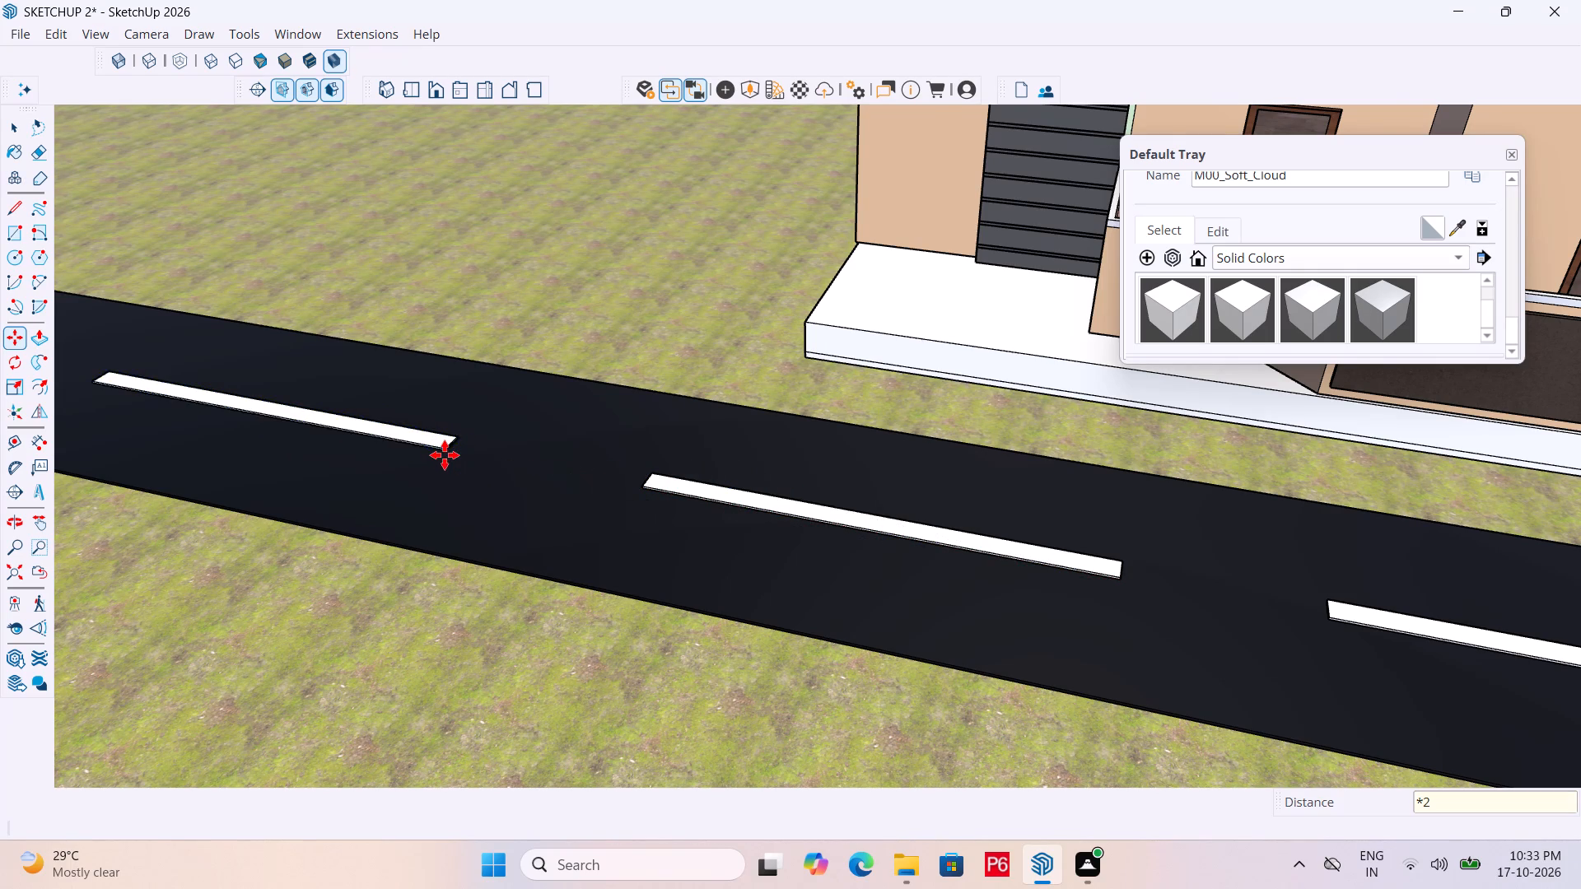
pyautogui.scroll(-13, 651, 451)
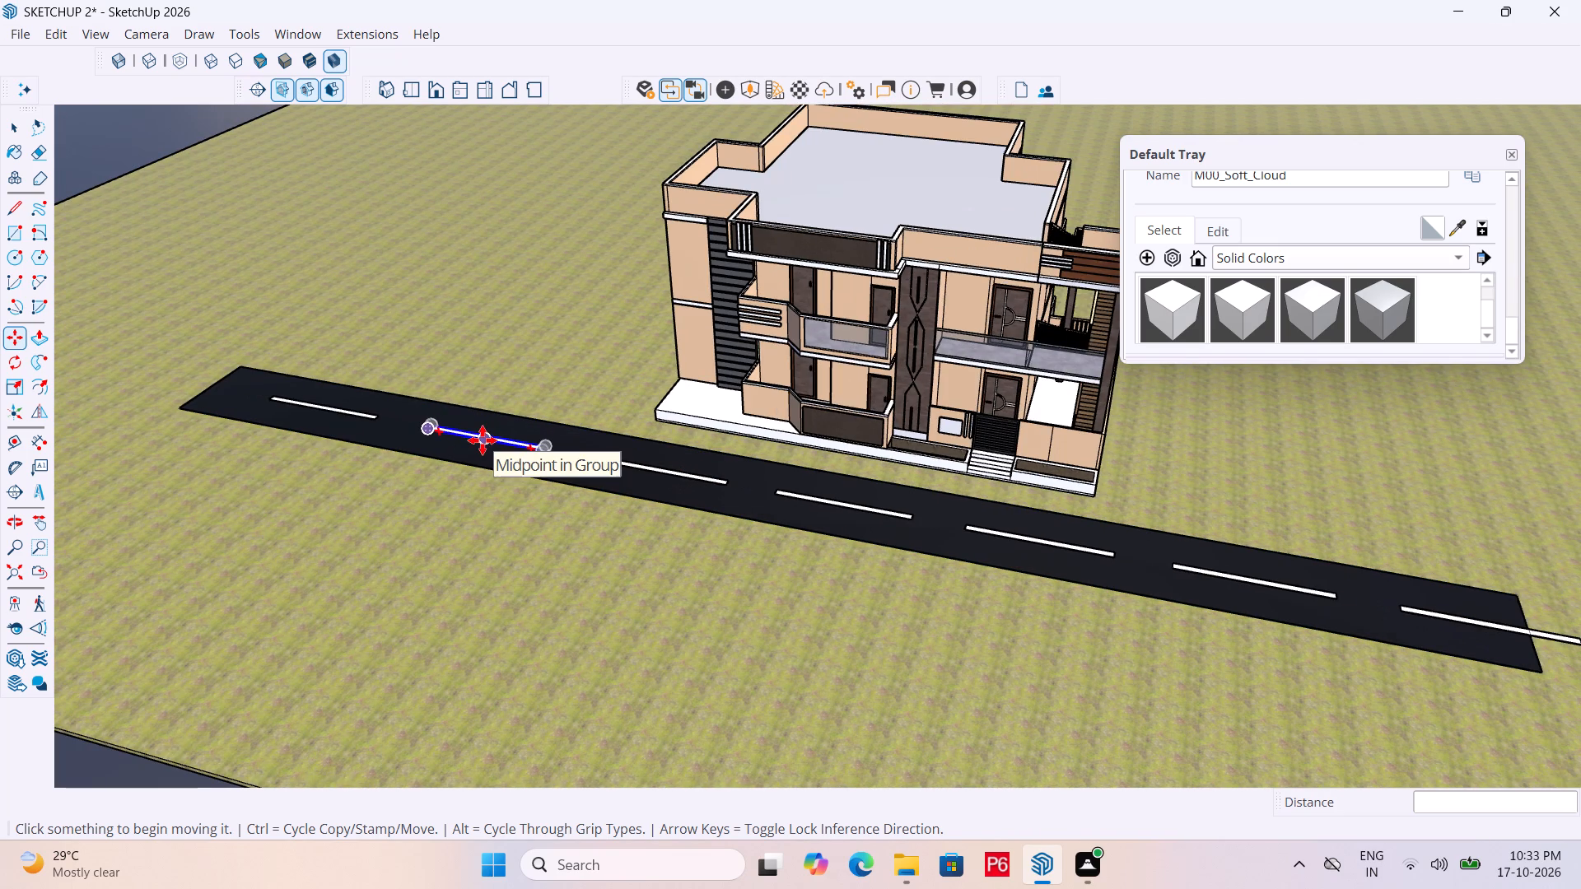
# Save the model.
pyautogui.hotkey('ctrl', 's')
pyautogui.hotkey('ctrl', 's')
pyautogui.hotkey('ctrl', 's')
pyautogui.hotkey('ctrl', 's')
# Delete the lane marking that lies entirely on the grass beyond the road's end.
pyautogui.scroll(-12, 303, 412)
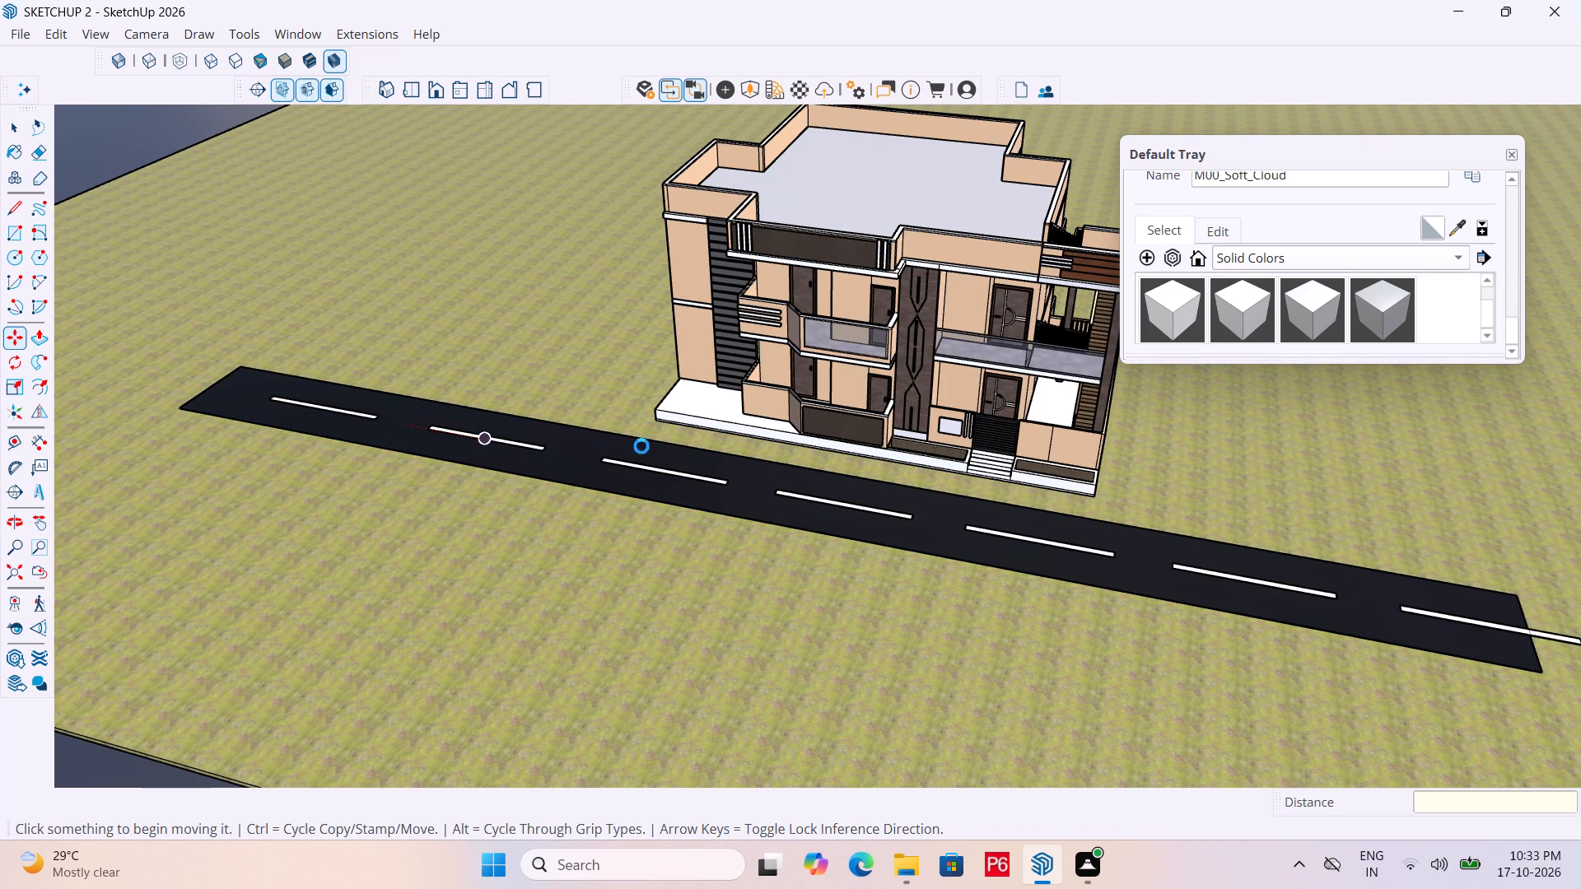
pyautogui.scroll(-5, 724, 463)
pyautogui.scroll(6, 1116, 550)
pyautogui.scroll(4, 1285, 598)
pyautogui.press('space')
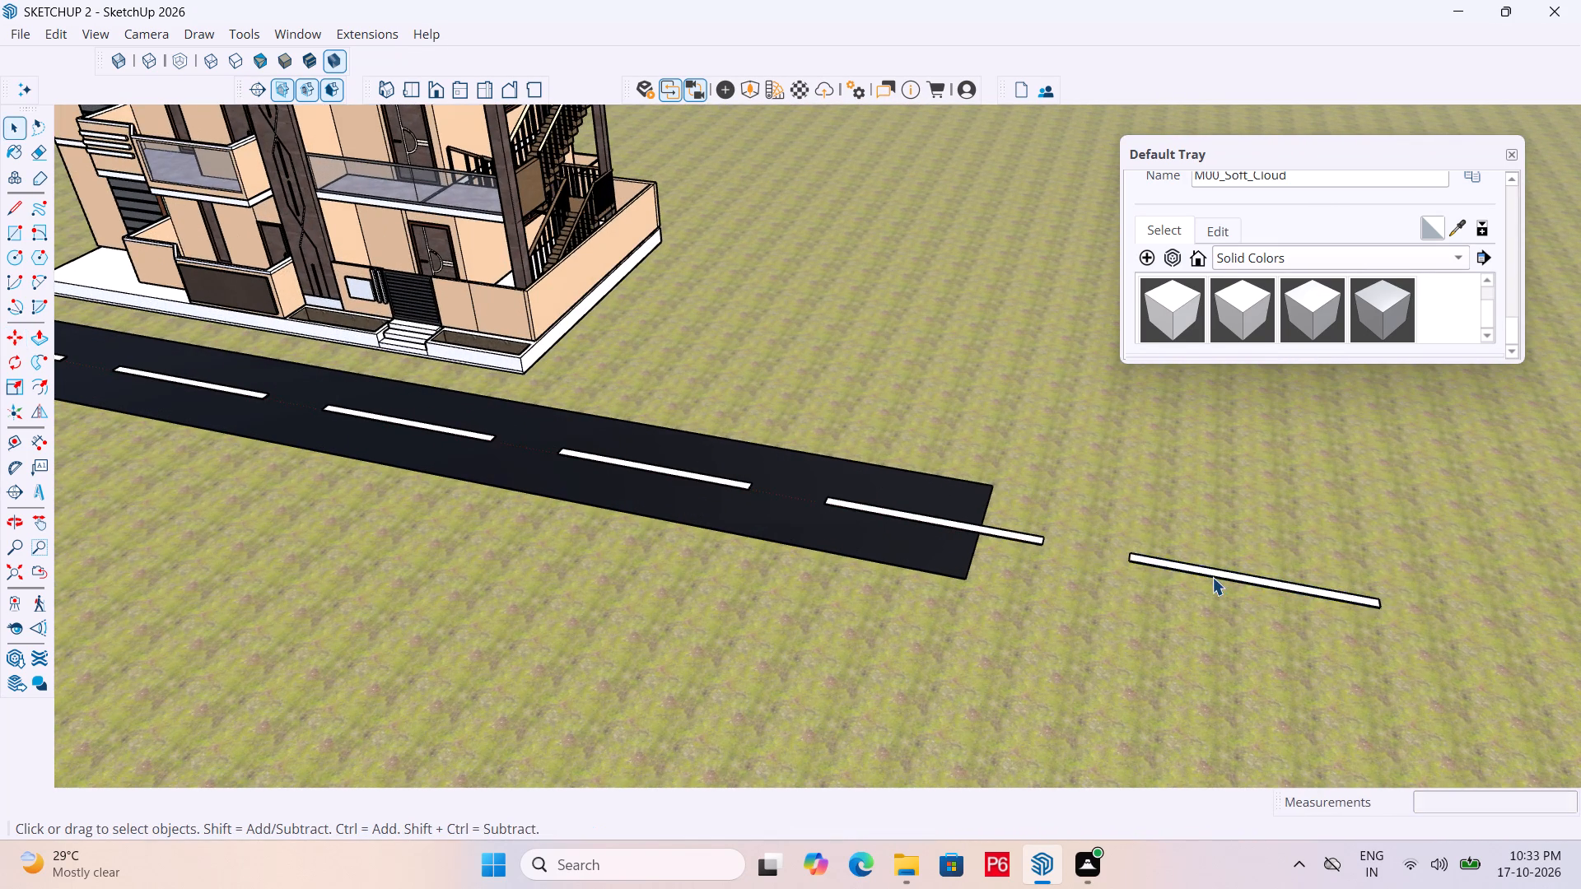
pyautogui.click(1206, 575)
pyautogui.press('Delete')
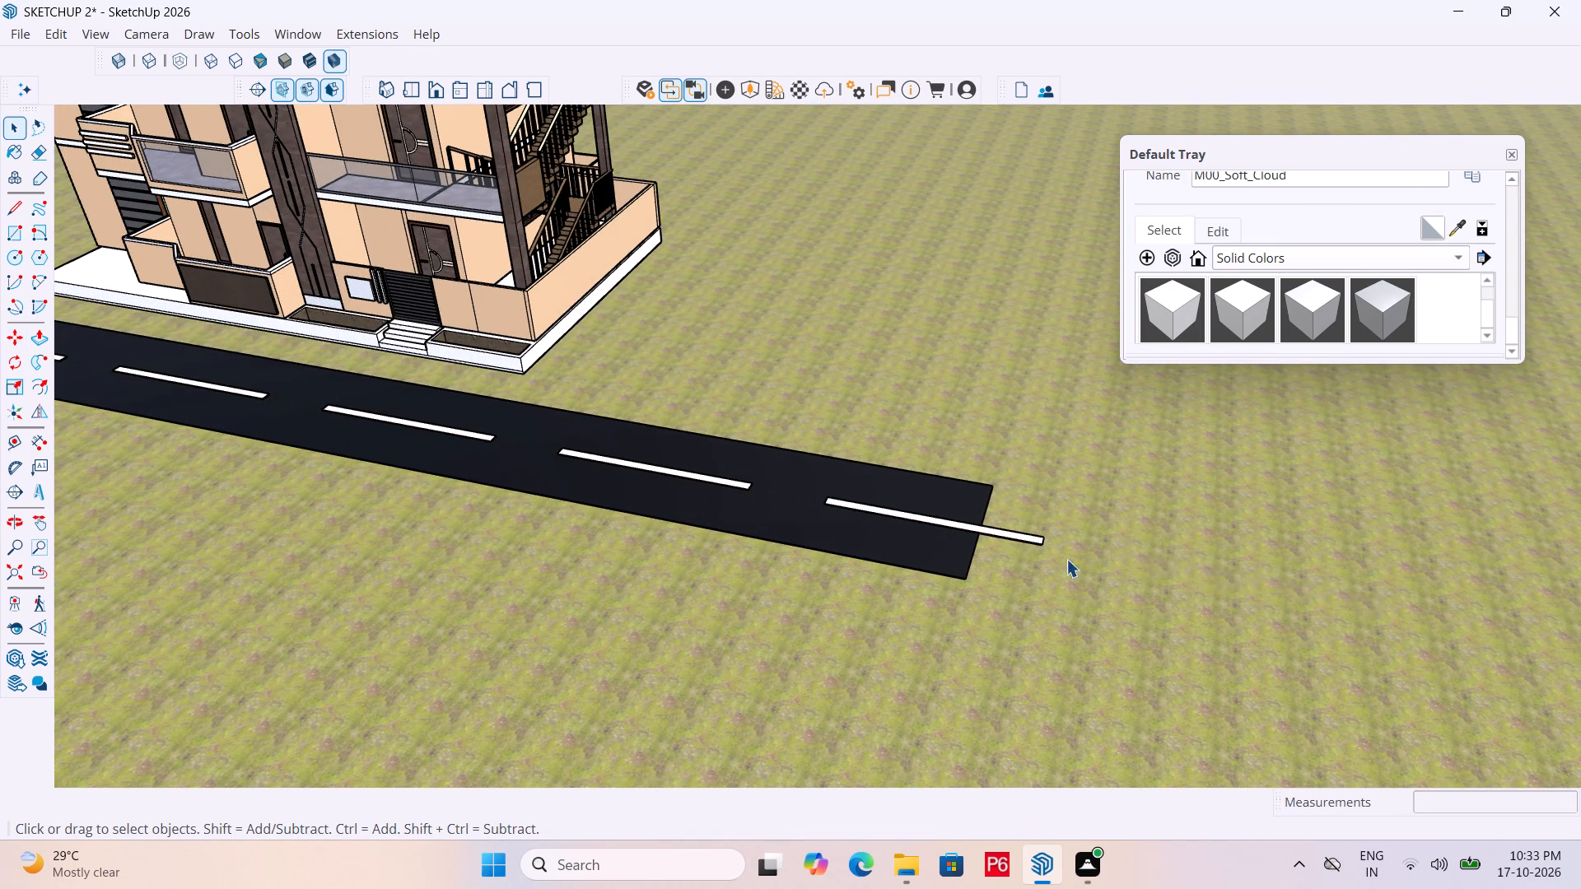
# Push the overhanging lane marking's end face back about 4' 1 5/8" to the road's end edge, and leave its group.
pyautogui.scroll(6, 1041, 527)
pyautogui.scroll(5, 889, 558)
pyautogui.click(888, 507)
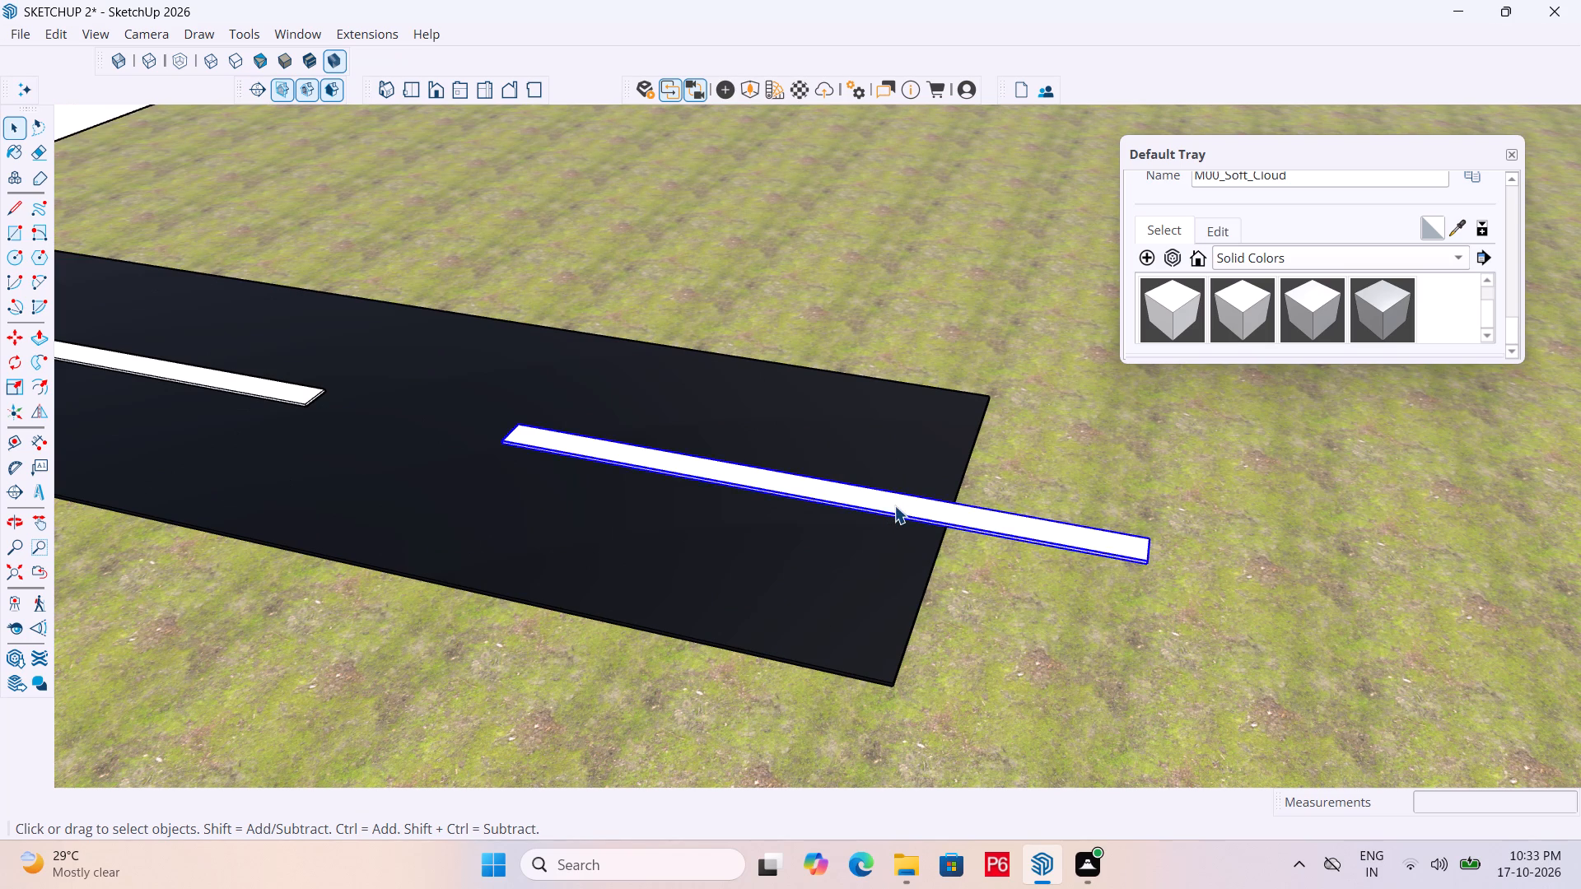
pyautogui.moveTo(1112, 540); pyautogui.dragTo(716, 418, button='middle')
pyautogui.scroll(5, 982, 682)
pyautogui.scroll(6, 862, 570)
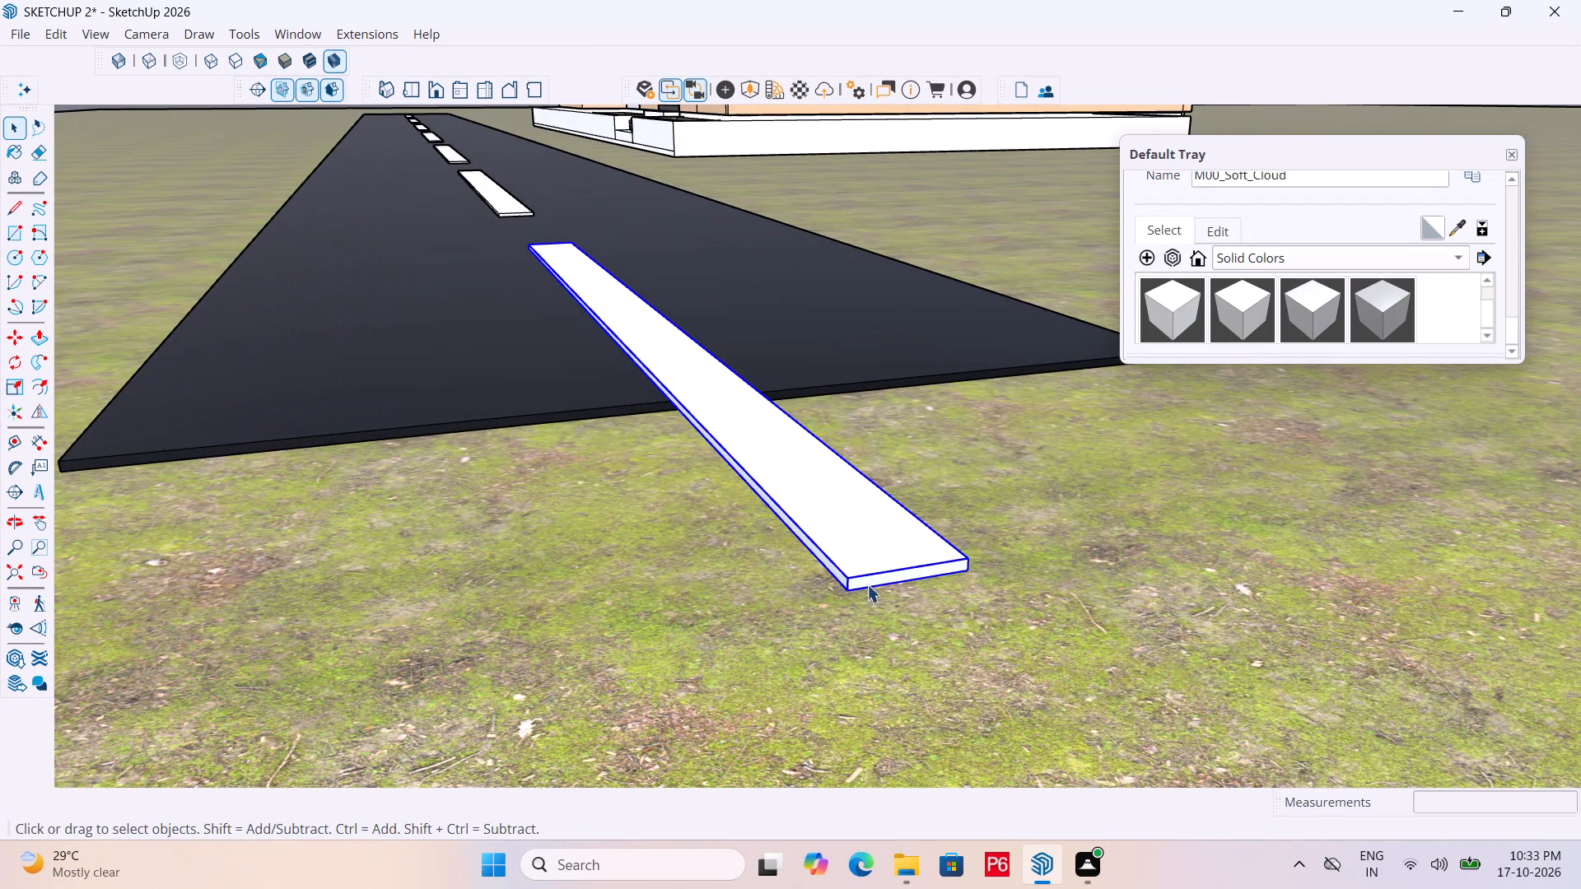
pyautogui.click(874, 585)
pyautogui.click(874, 581)
pyautogui.doubleClick(870, 576)
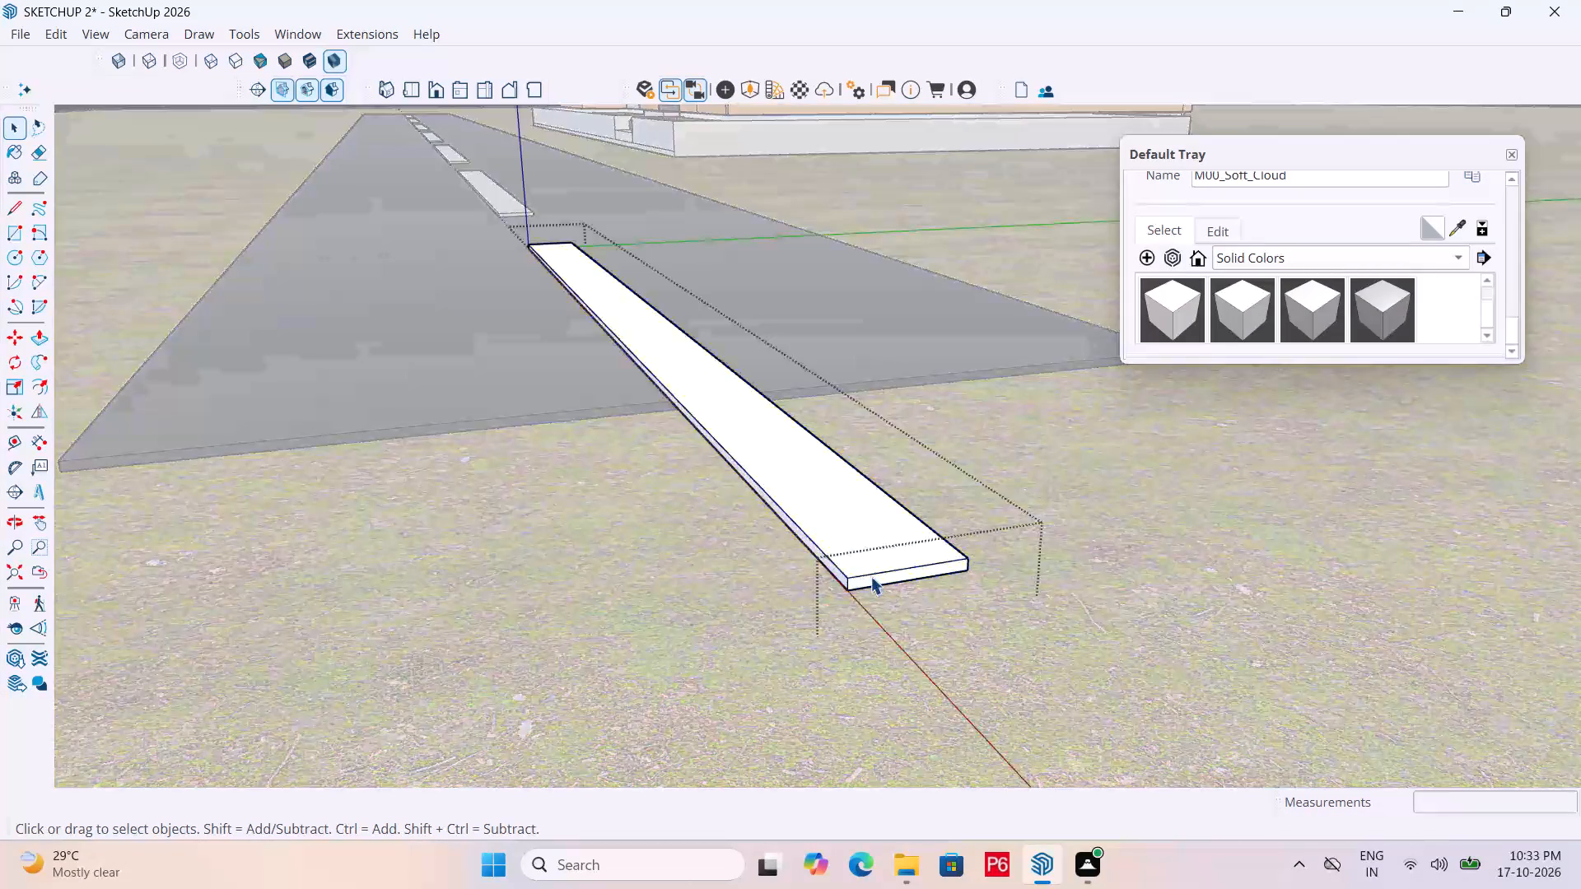
pyautogui.click(868, 579)
pyautogui.press('p')
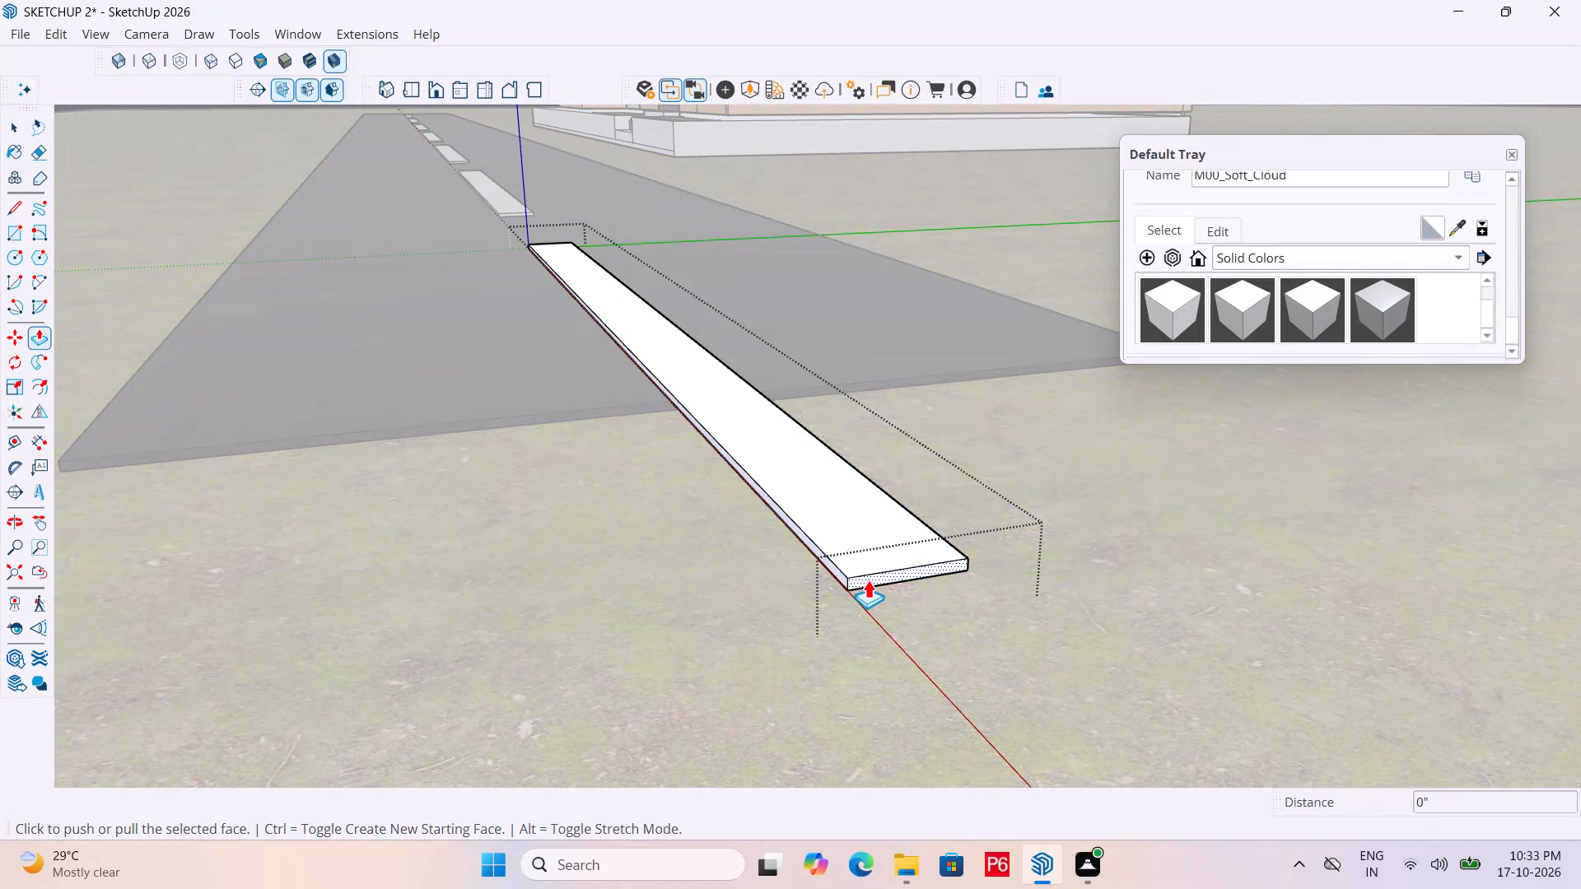
pyautogui.click(868, 579)
pyautogui.click(633, 407)
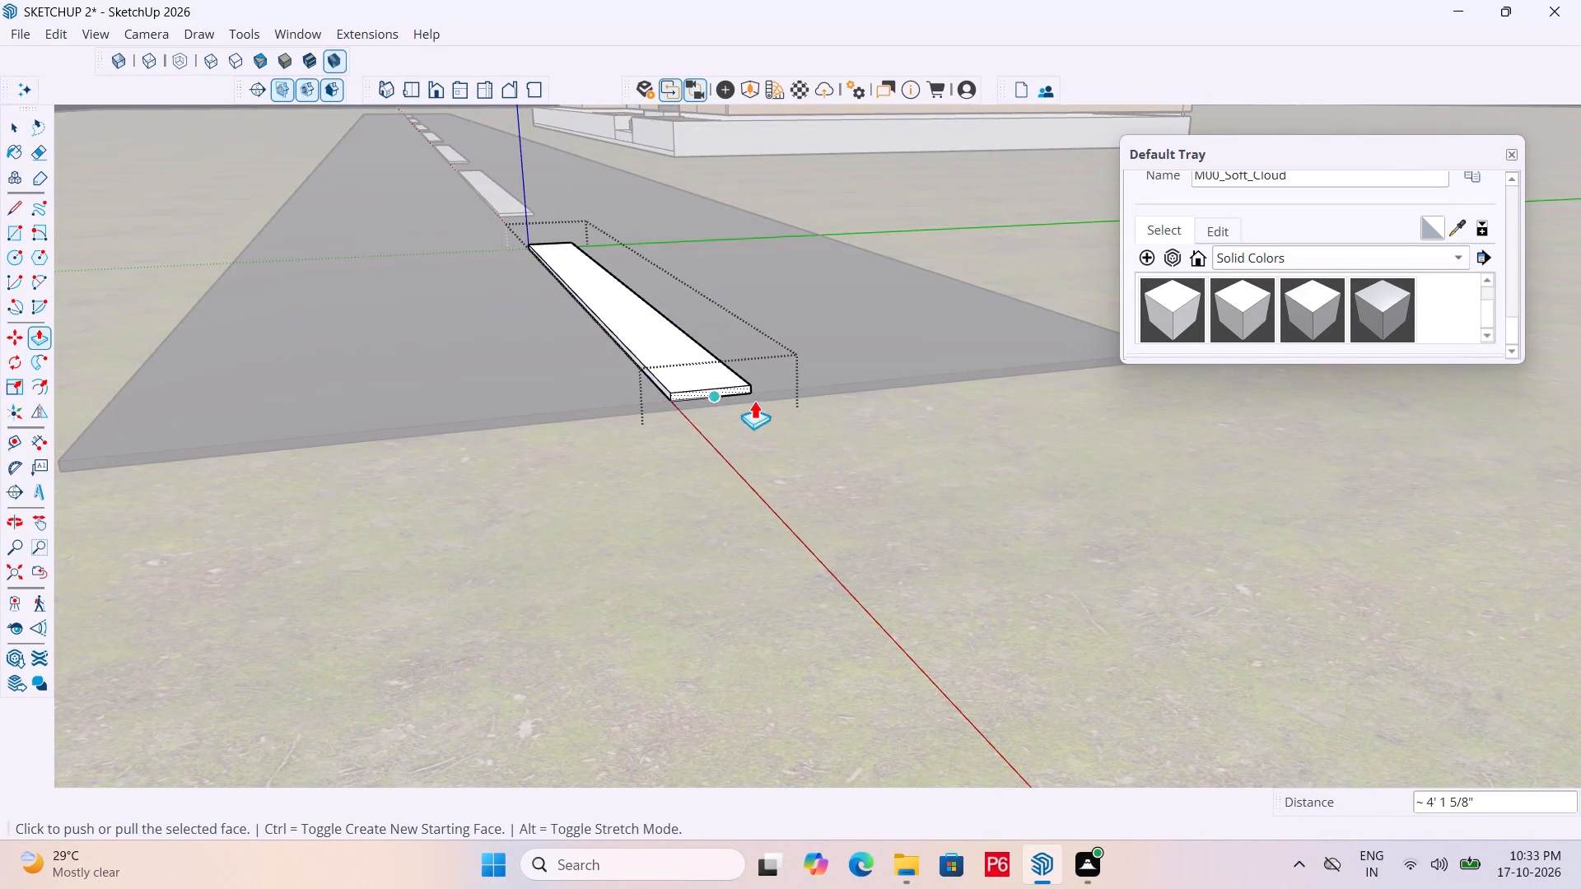
pyautogui.scroll(-17, 1022, 459)
pyautogui.press('space')
pyautogui.doubleClick(408, 142)
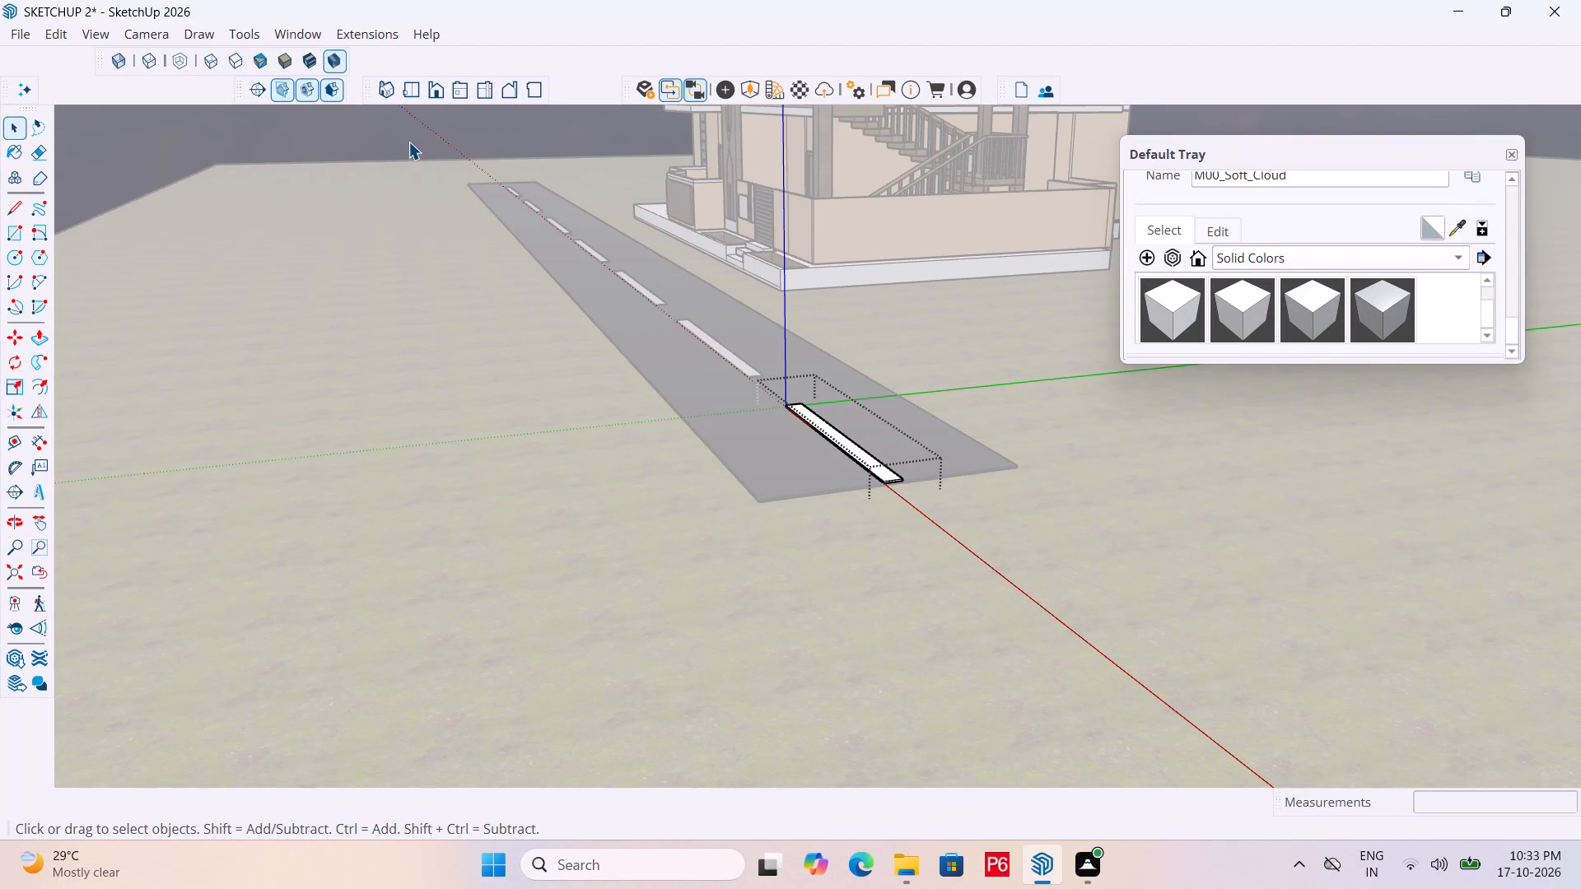
# Save the model.
pyautogui.hotkey('ctrl', 's')
pyautogui.hotkey('ctrl', 's')
pyautogui.hotkey('ctrl', 's')
# Examine the road with its dashed lane markings and the house from several angles.
pyautogui.moveTo(505, 288); pyautogui.dragTo(813, 401, button='middle')
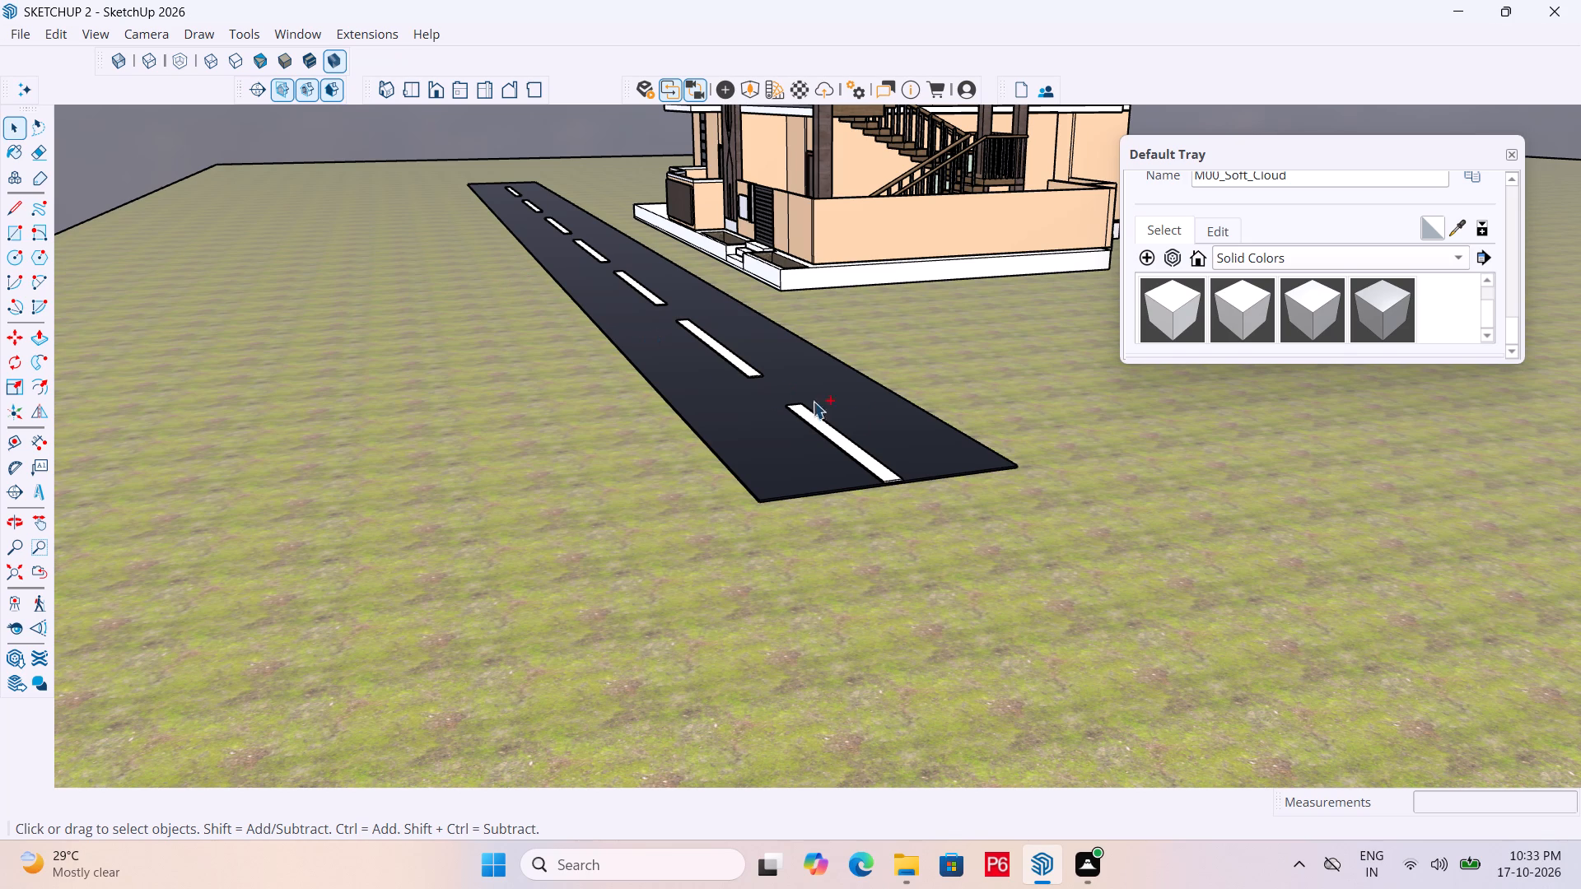
pyautogui.moveTo(813, 401); pyautogui.dragTo(894, 421, button='middle')
pyautogui.scroll(-1, 737, 390)
pyautogui.moveTo(737, 389); pyautogui.dragTo(915, 424, button='middle')
pyautogui.scroll(-12, 575, 433)
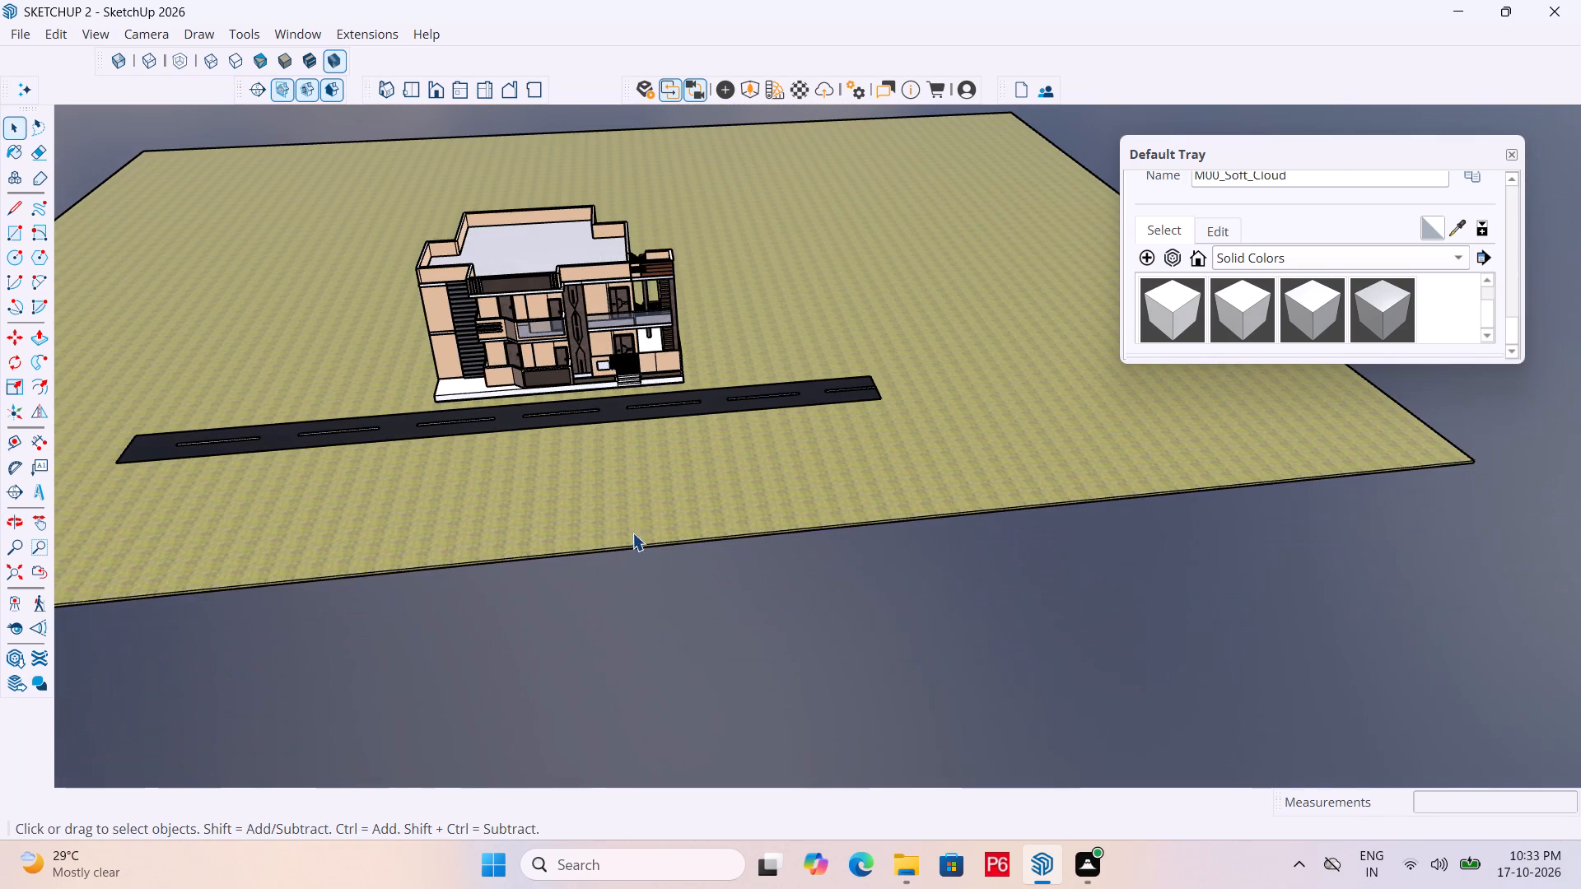
pyautogui.click(694, 570)
pyautogui.moveTo(640, 382); pyautogui.dragTo(363, 515, button='middle')
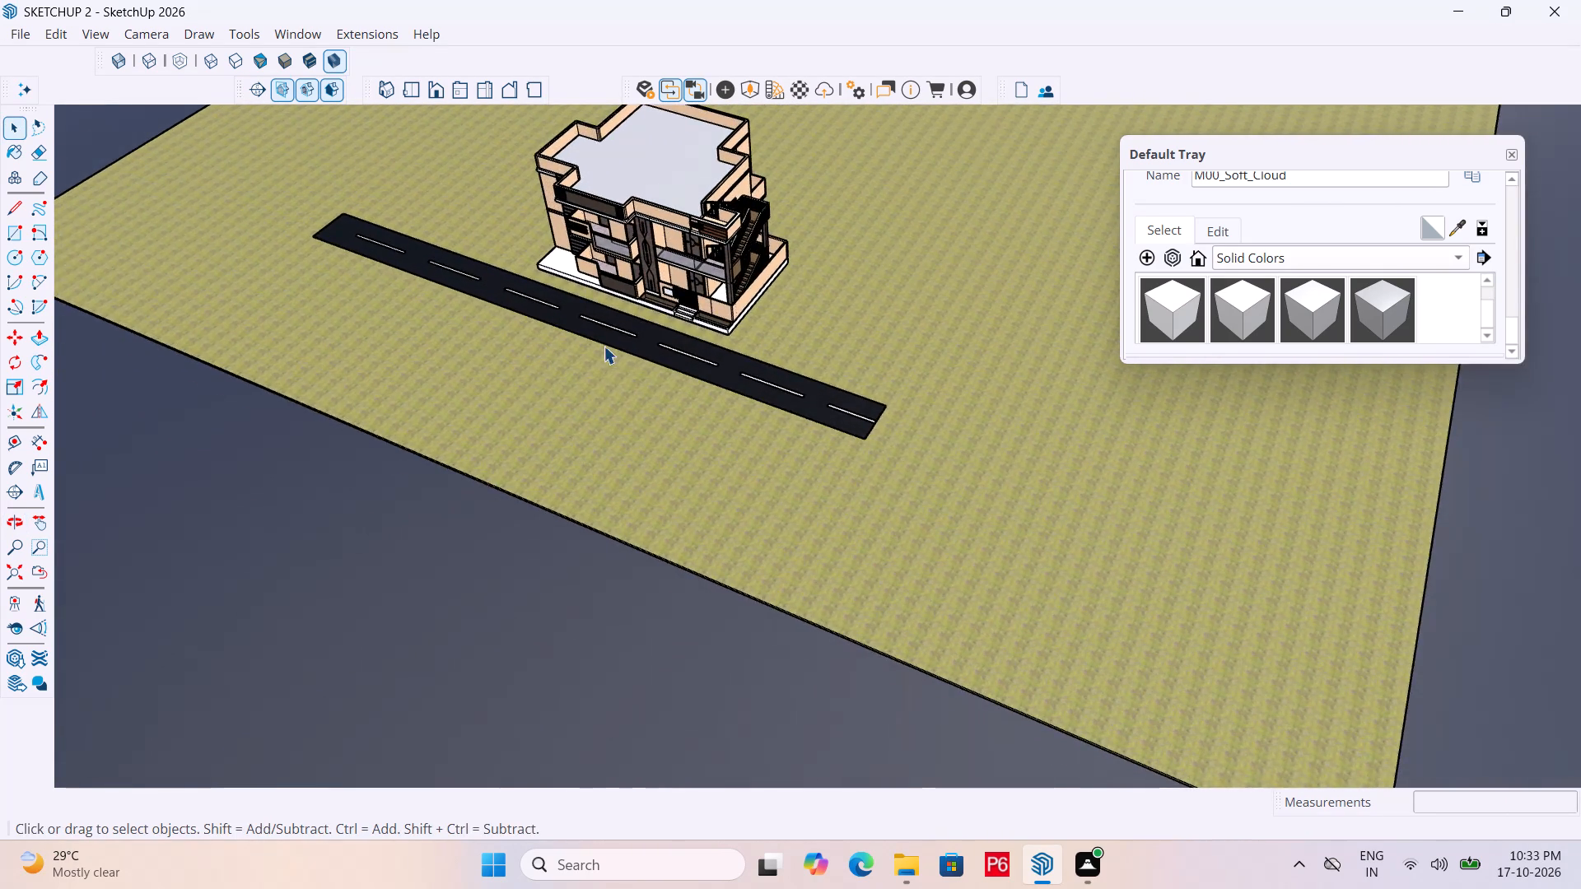
pyautogui.scroll(4, 604, 346)
pyautogui.scroll(5, 673, 260)
pyautogui.click(829, 425)
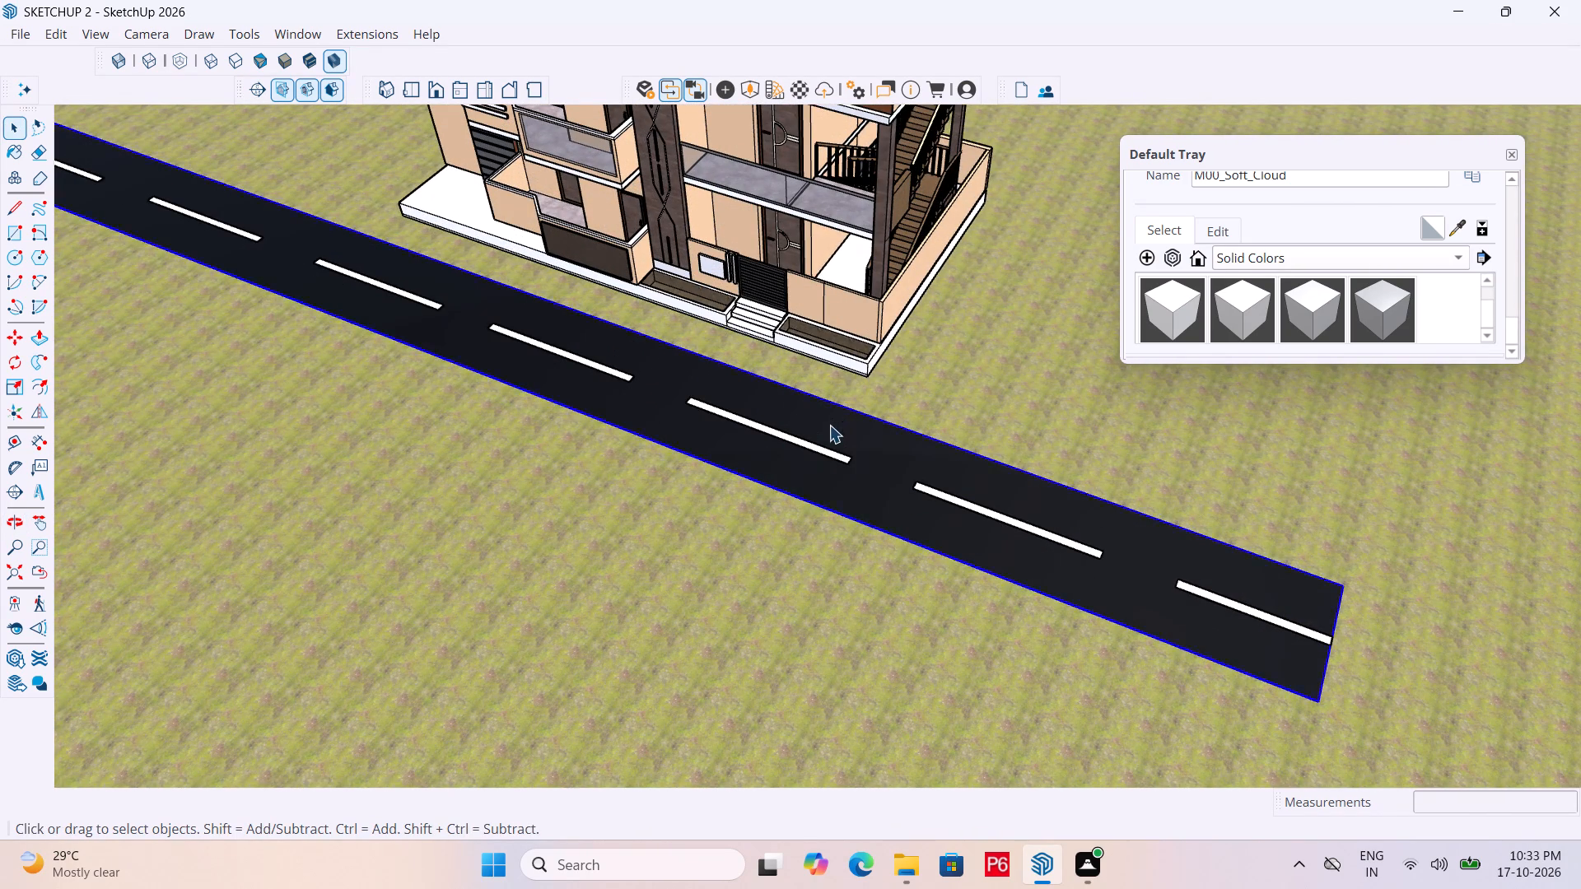
pyautogui.scroll(-6, 844, 451)
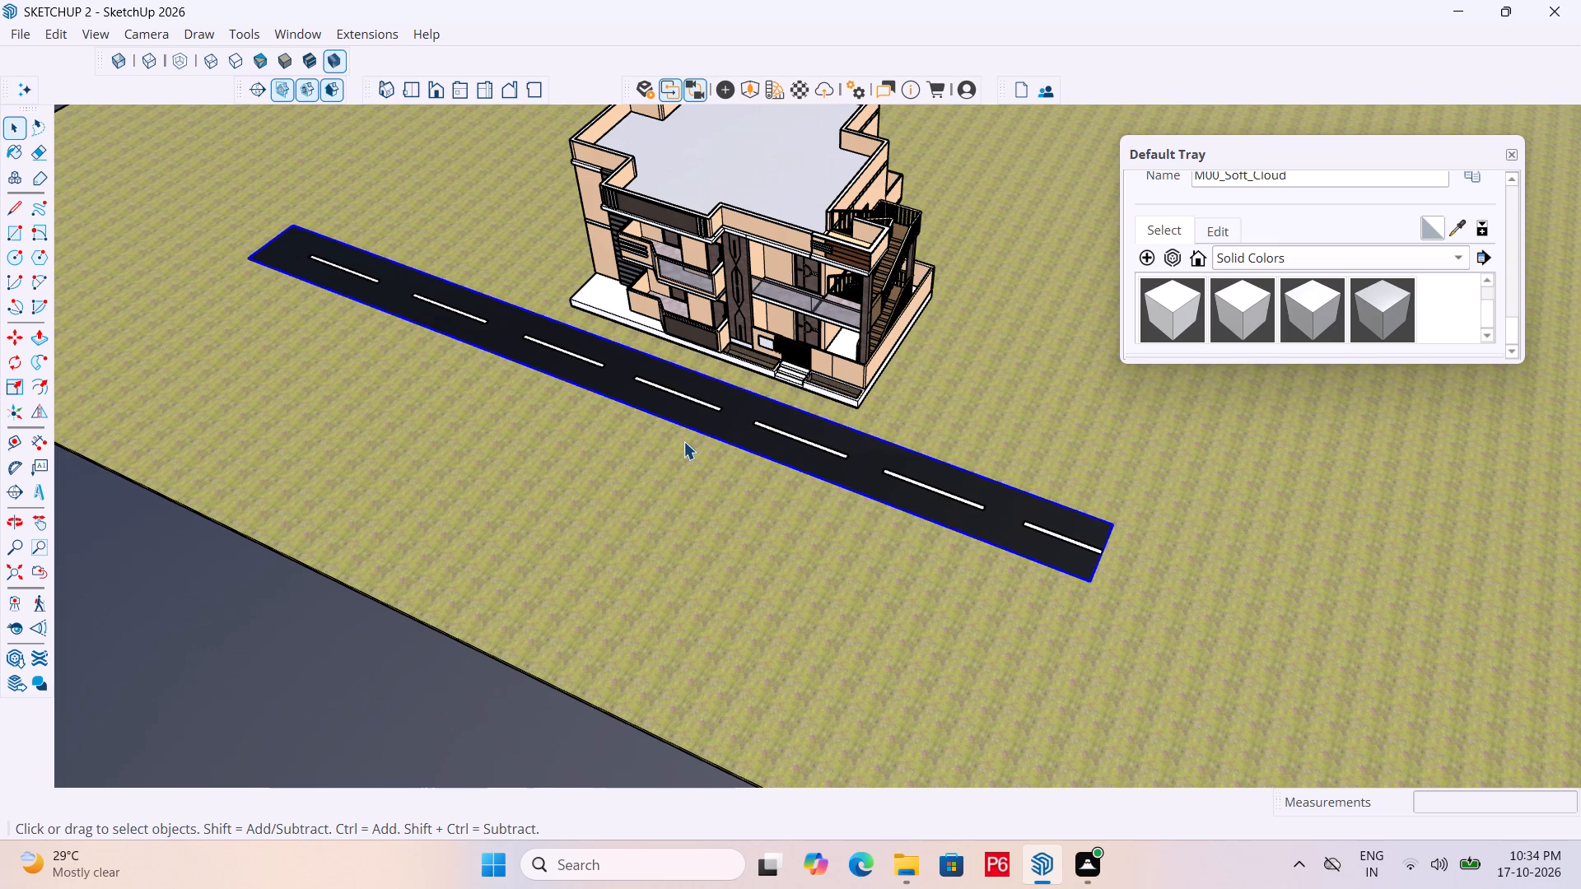
pyautogui.scroll(-5, 747, 430)
pyautogui.press('space')
pyautogui.click(462, 556)
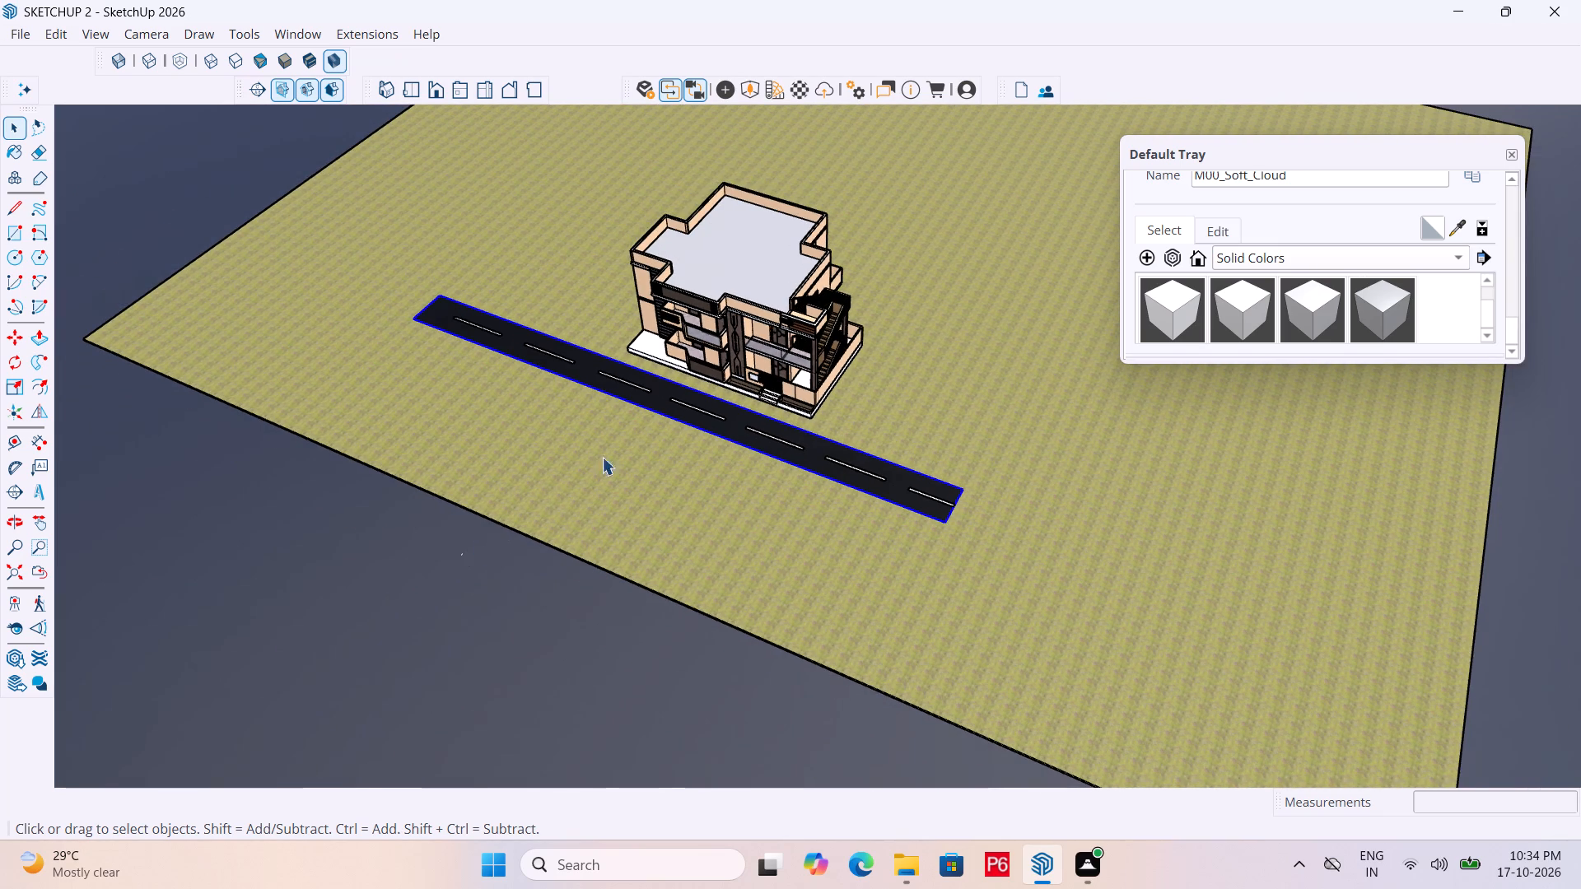
pyautogui.moveTo(720, 365); pyautogui.dragTo(785, 322, button='middle')
pyautogui.scroll(1, 784, 323)
pyautogui.scroll(4, 871, 398)
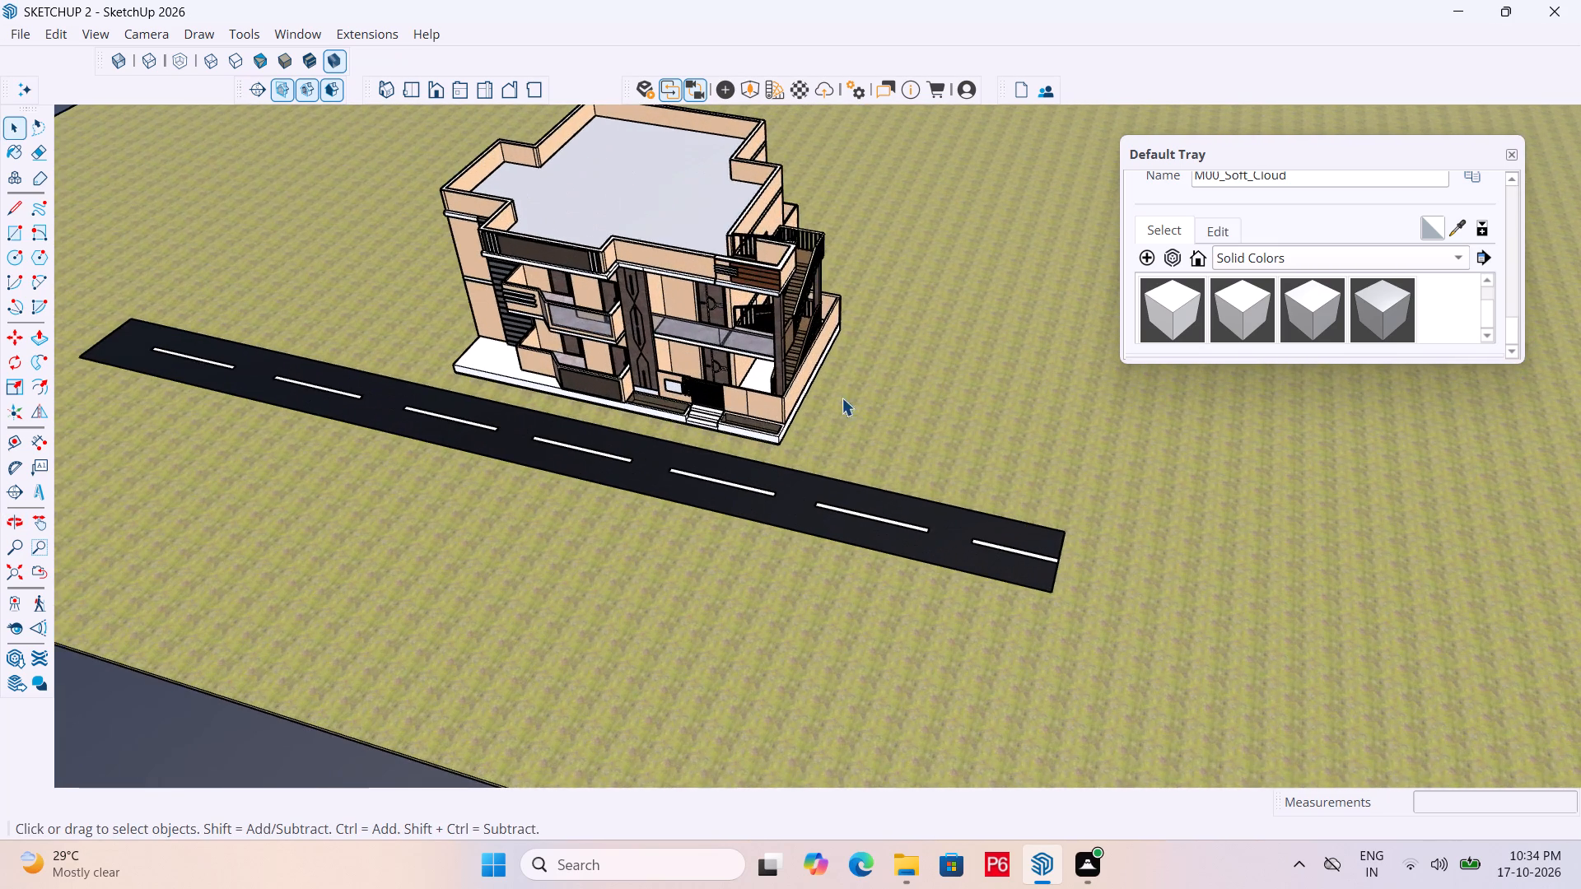
pyautogui.moveTo(842, 398); pyautogui.dragTo(942, 266, button='middle')
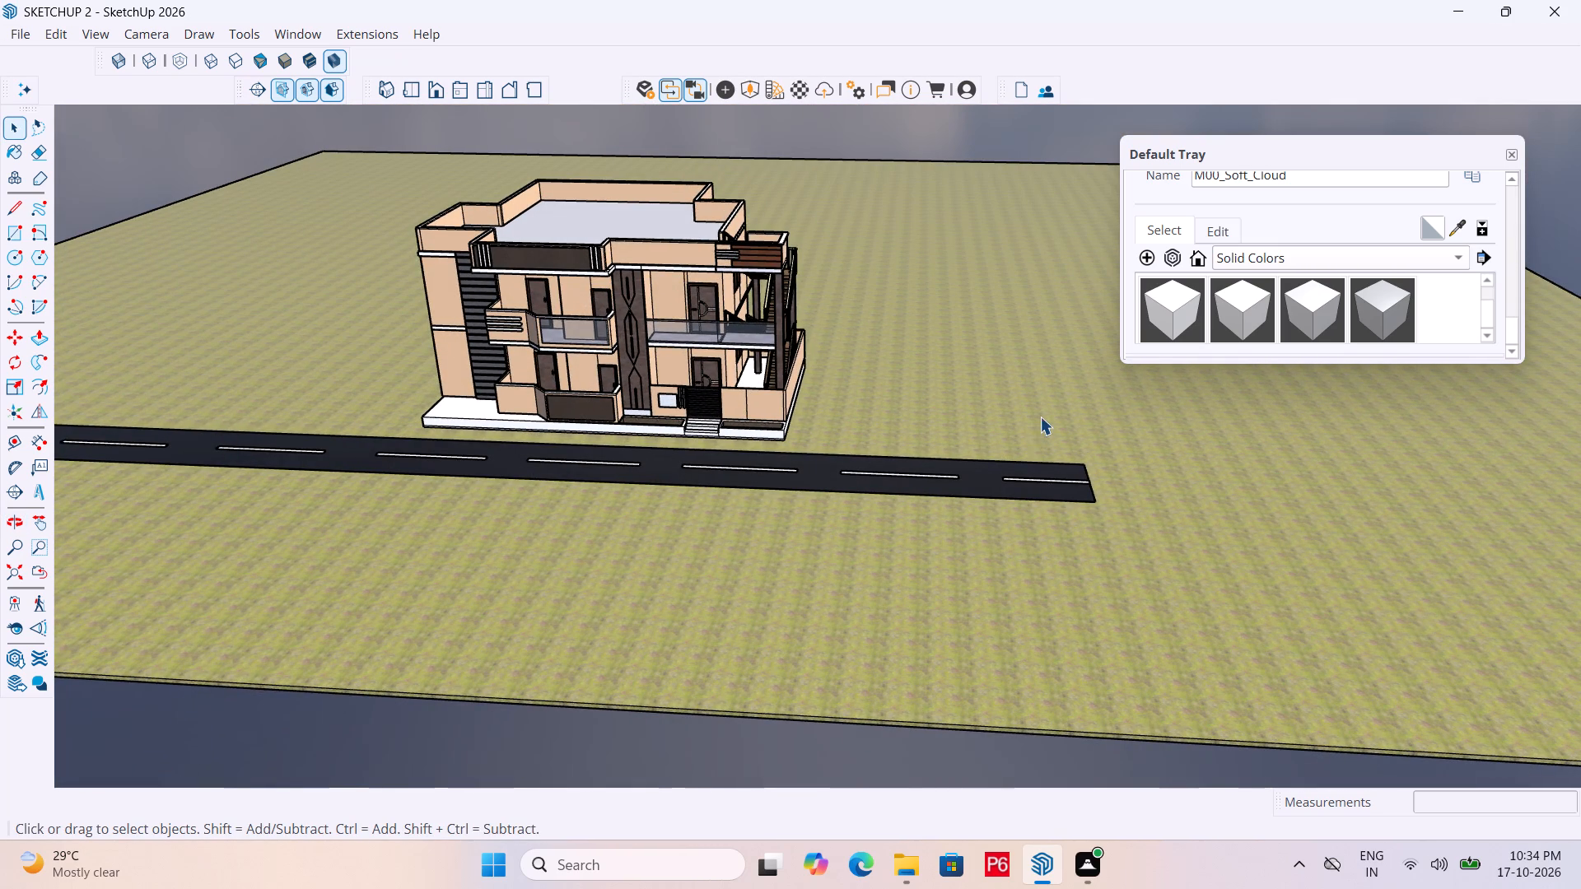
# Import the pink Flower 066 from the downloaded vegetation in the Enscape Asset Library, and close the library.
pyautogui.click(741, 93)
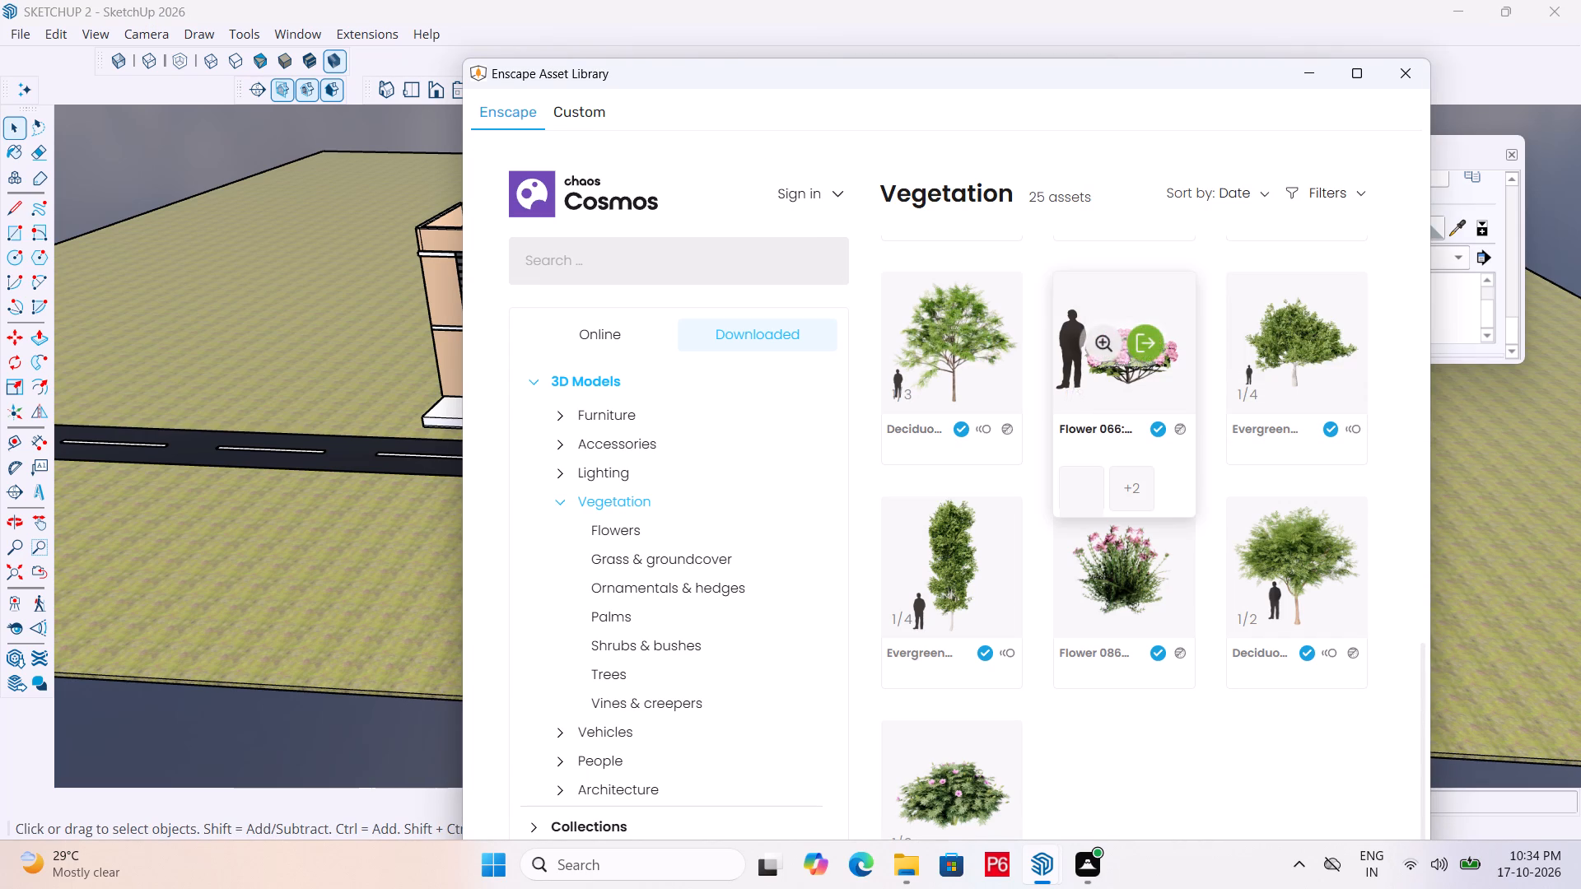
pyautogui.click(1145, 346)
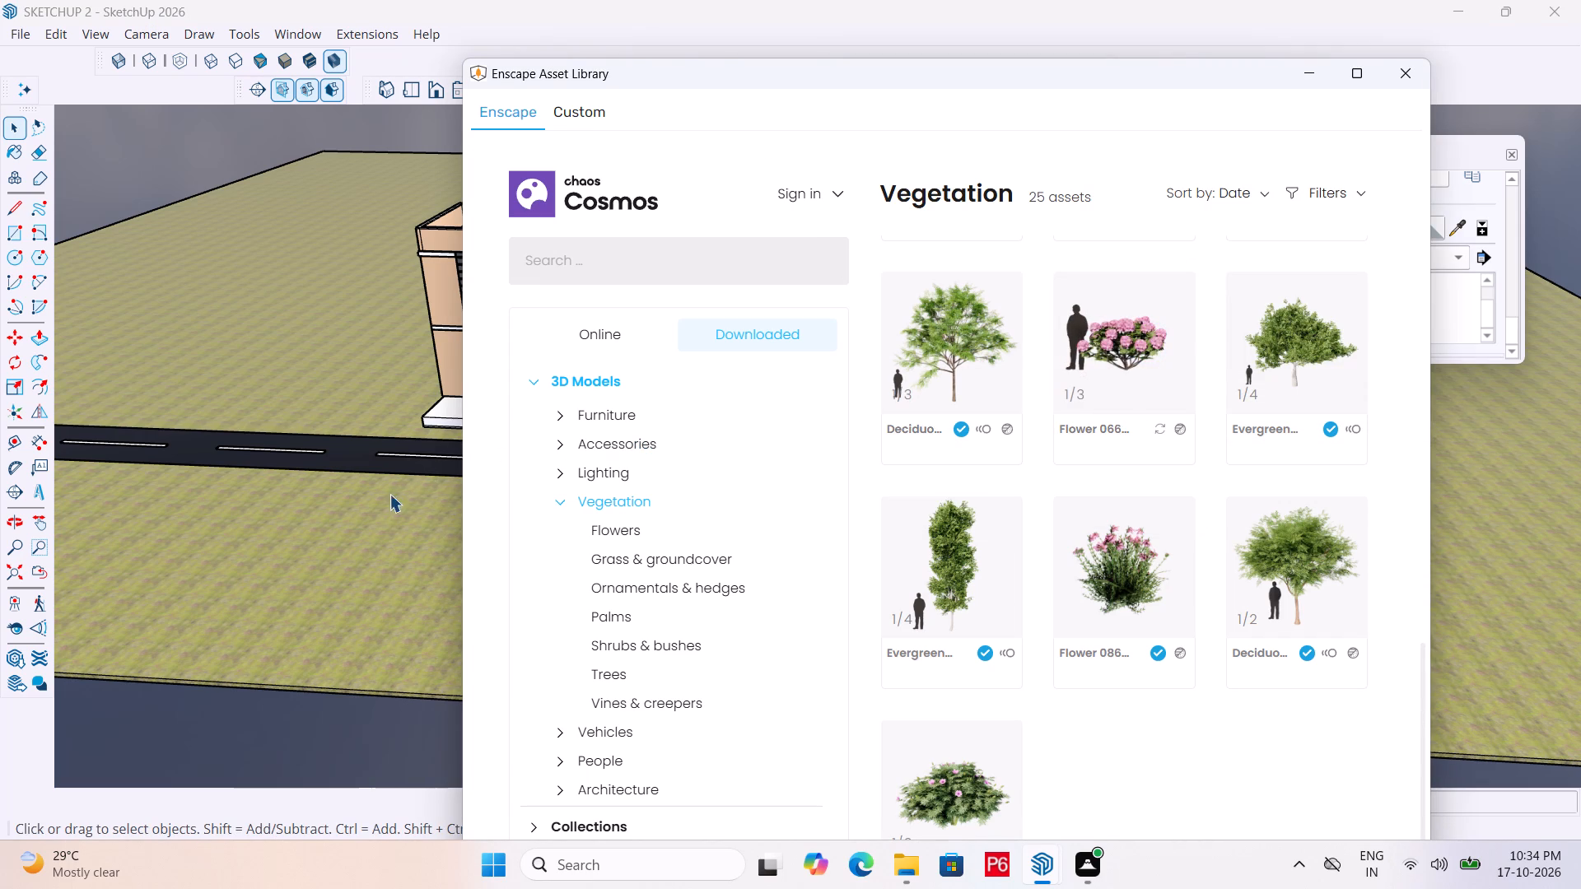
pyautogui.click(1397, 80)
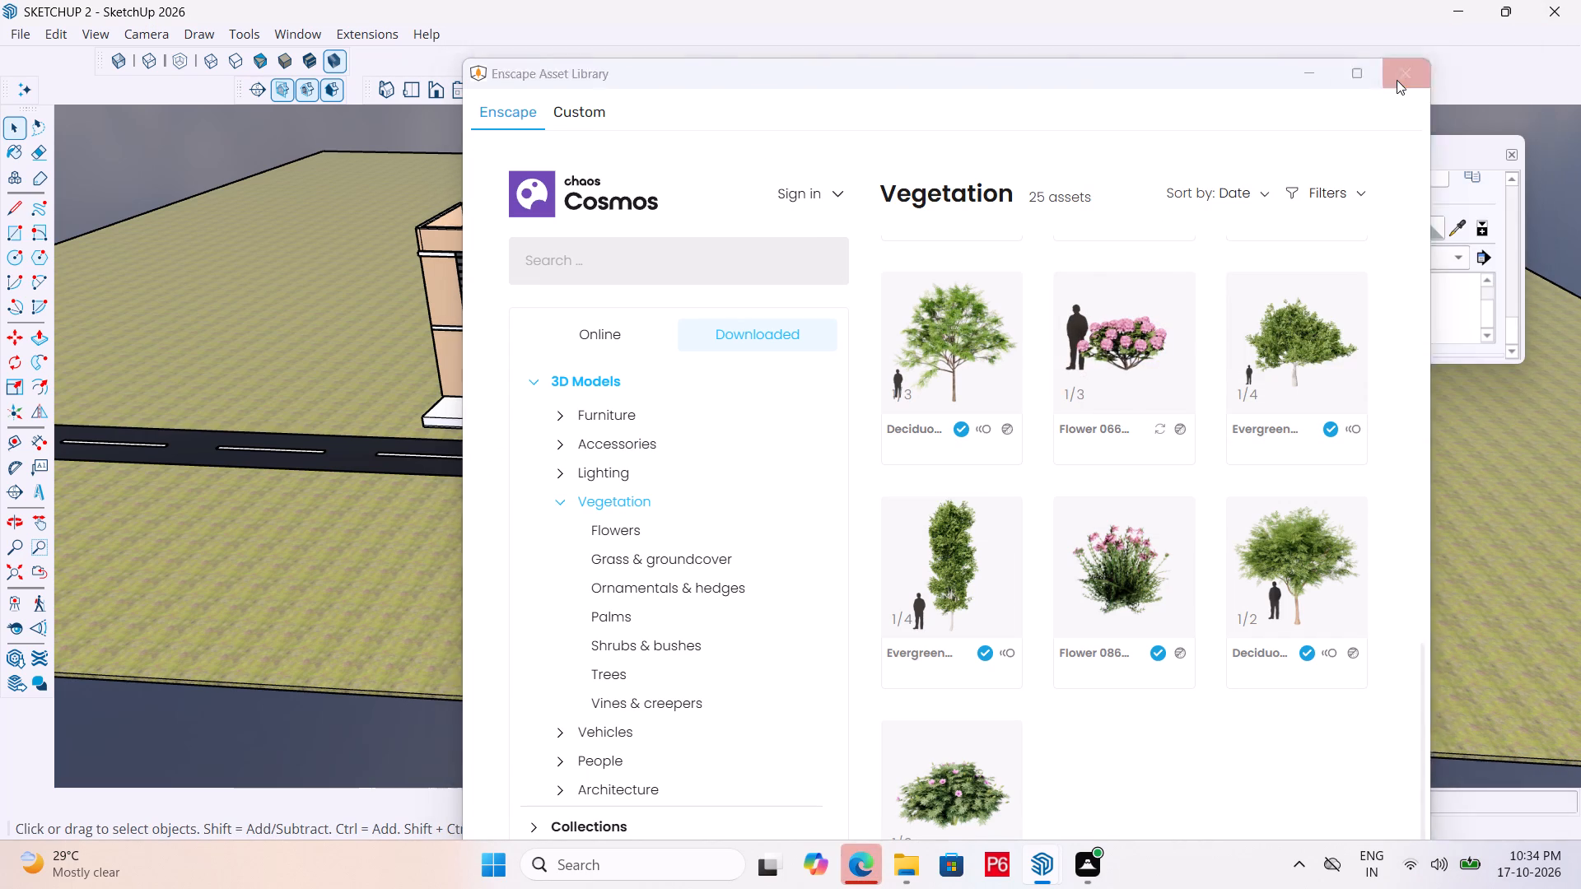
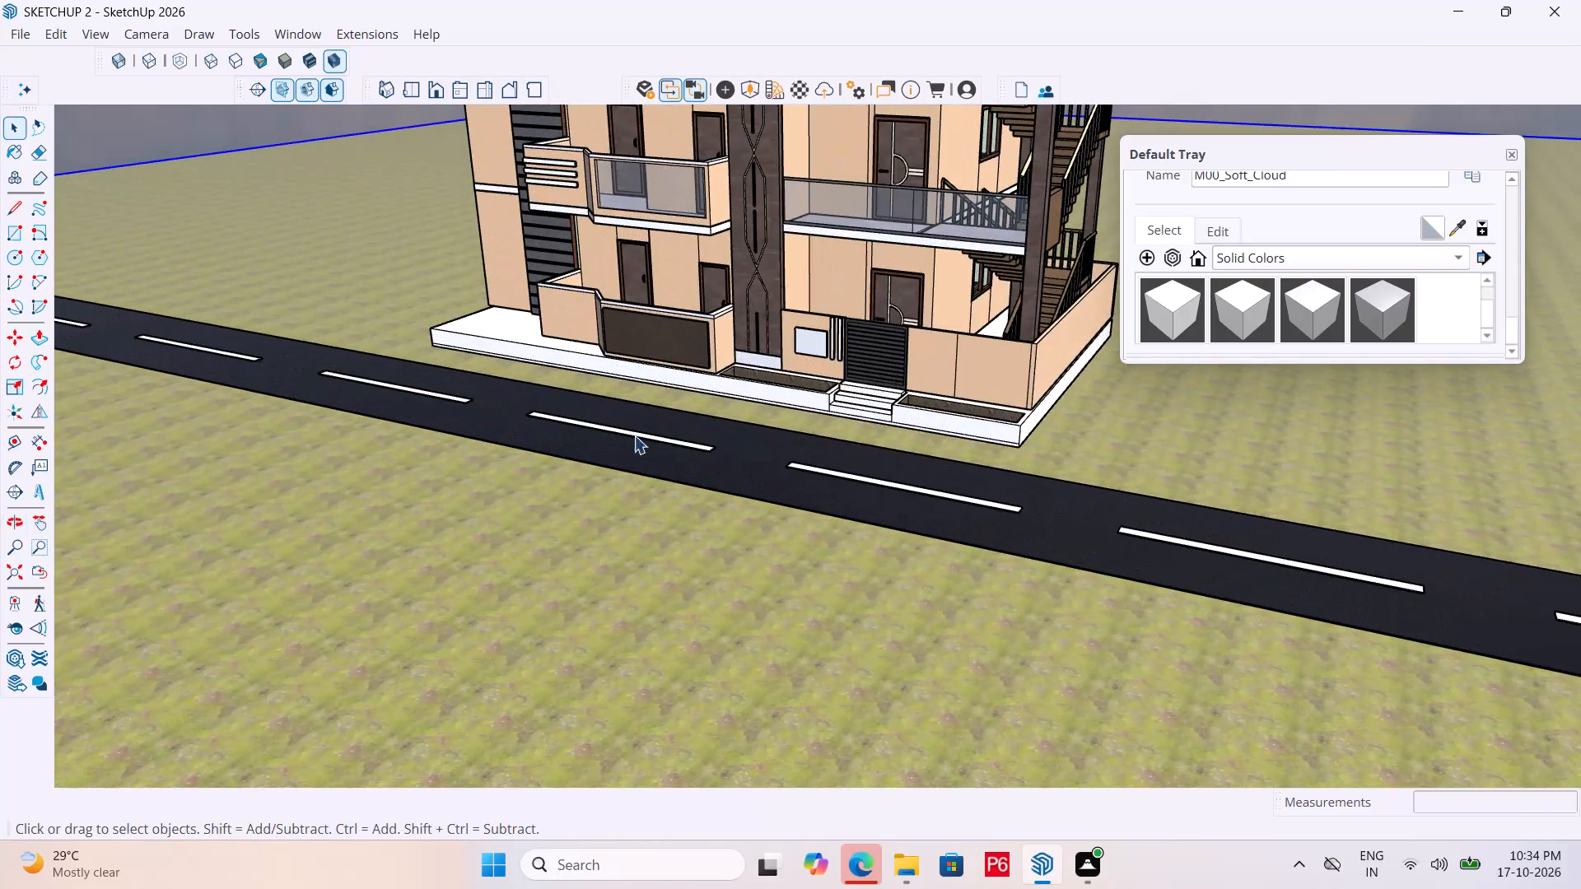
# Open the front planter group and raise the soil face below the white wall panel by about 8 1/8".
pyautogui.scroll(3, 669, 435)
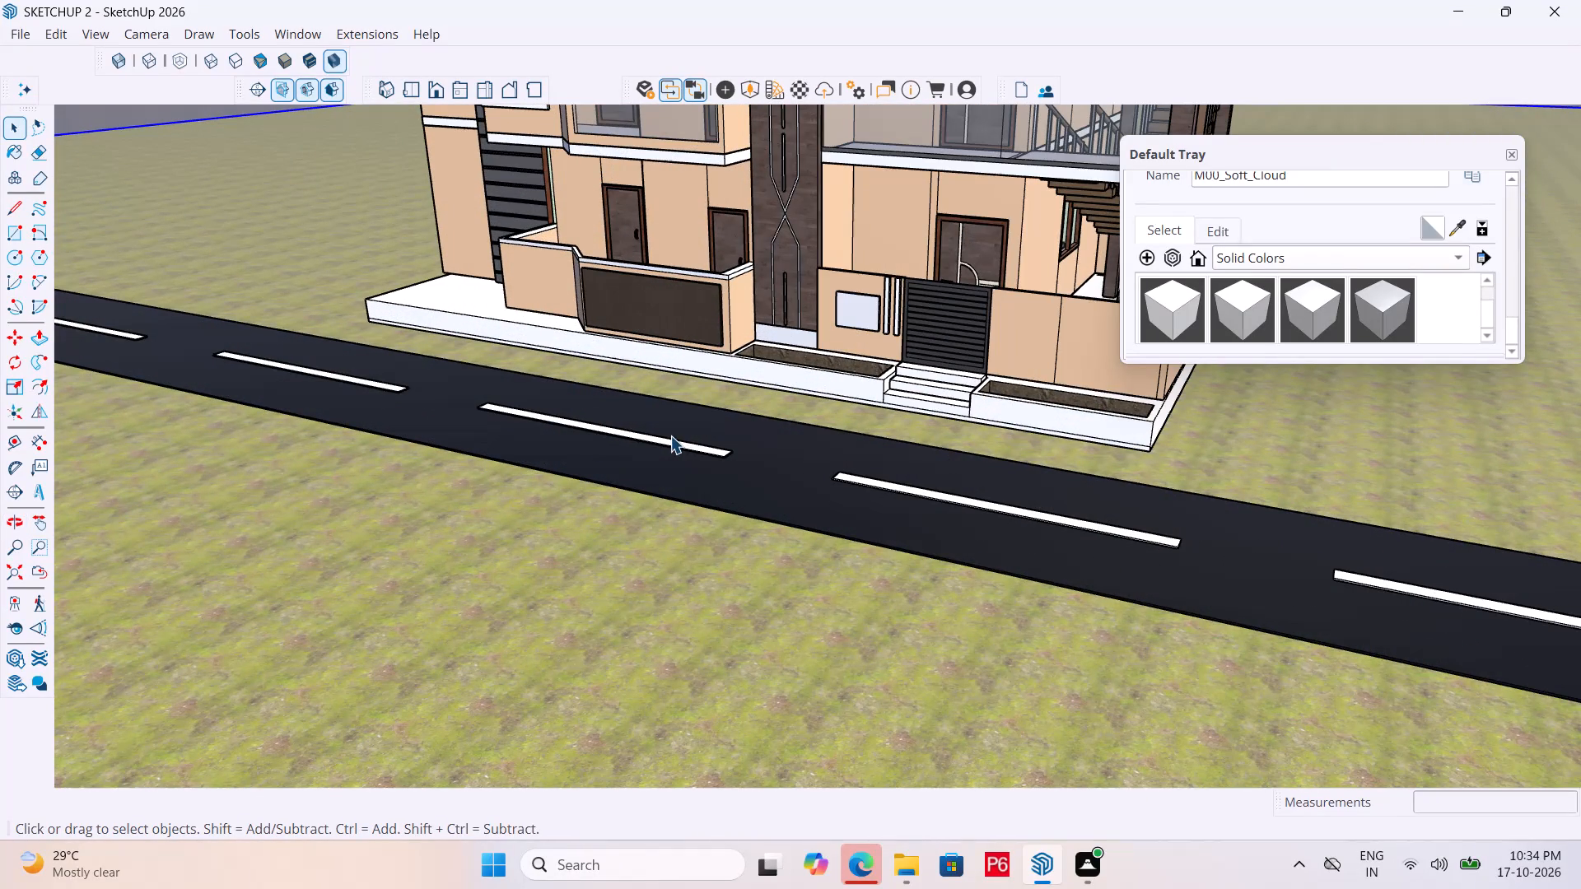
pyautogui.scroll(5, 812, 416)
pyautogui.moveTo(634, 431); pyautogui.dragTo(711, 563, button='middle')
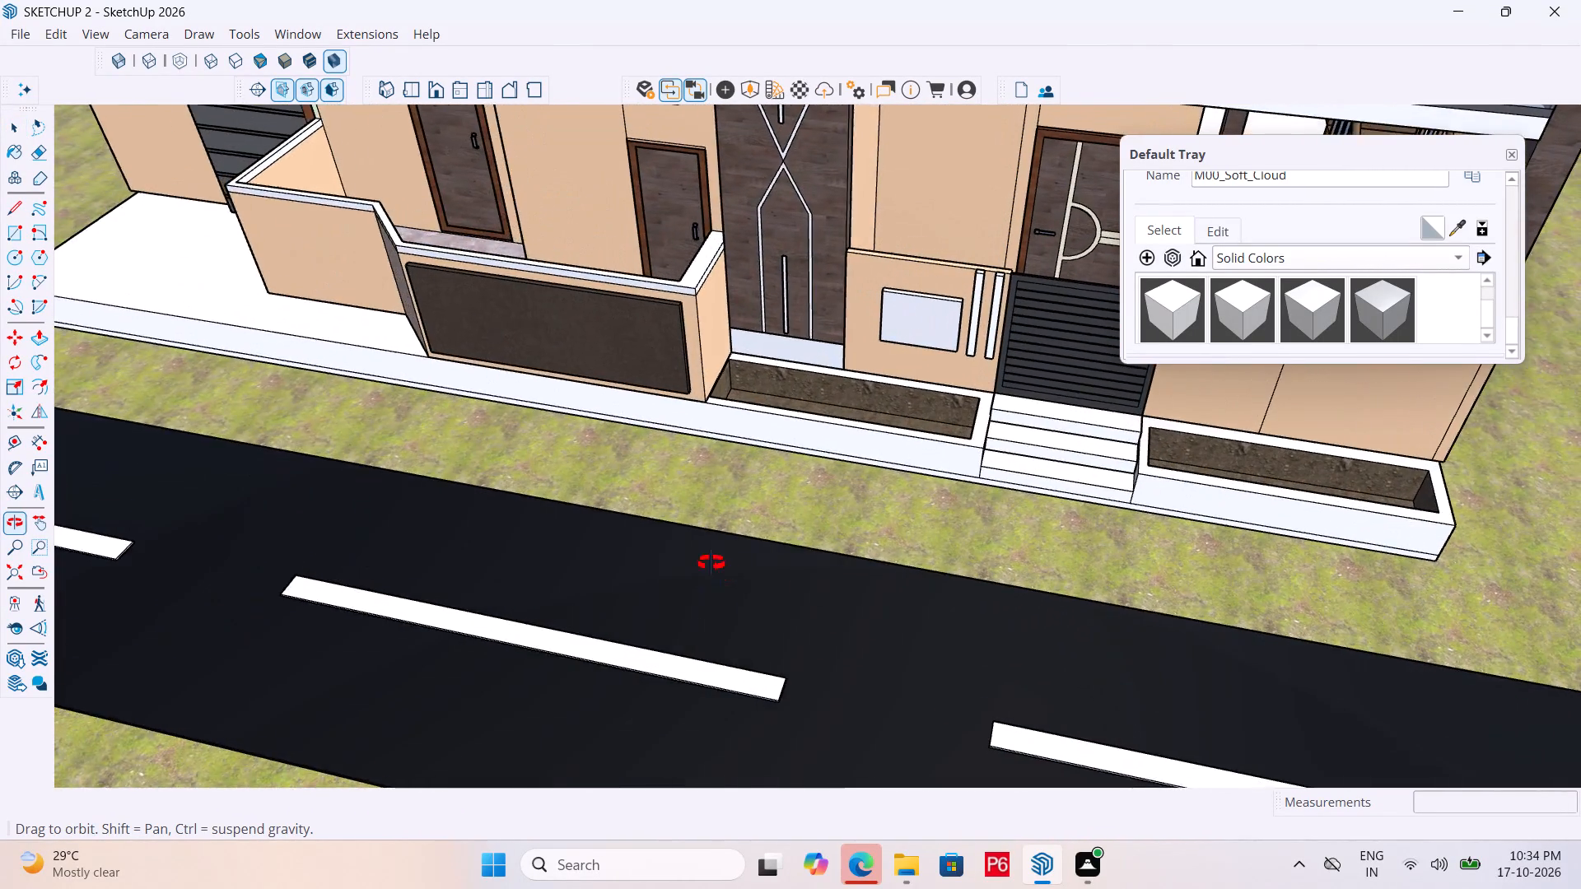
pyautogui.moveTo(711, 563); pyautogui.dragTo(542, 600, button='middle')
pyautogui.scroll(6, 935, 417)
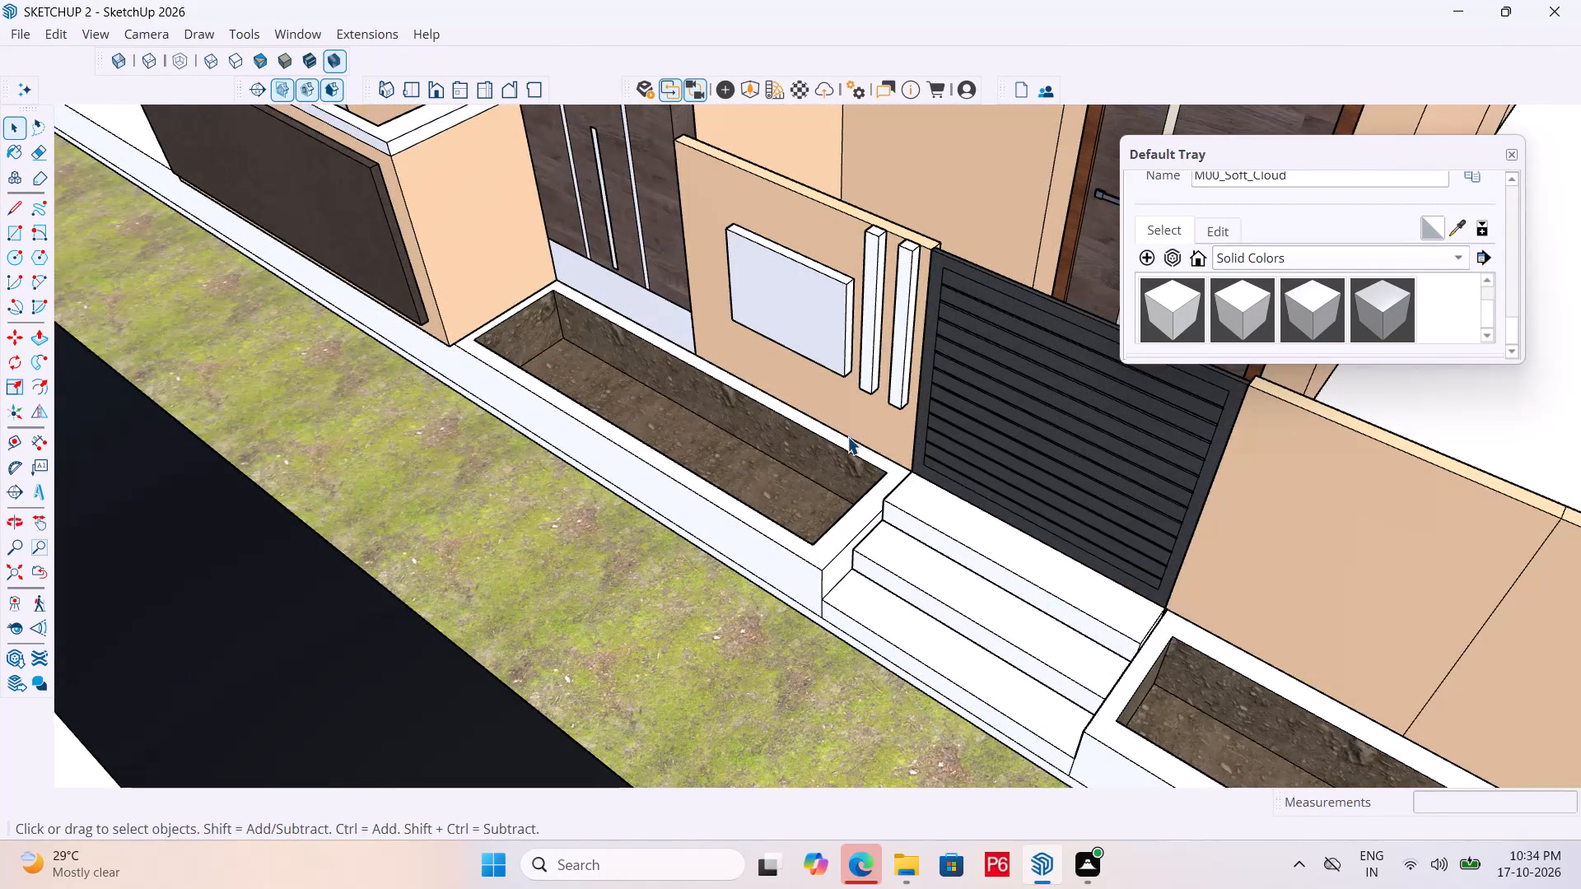
pyautogui.scroll(2, 755, 428)
pyautogui.moveTo(755, 428); pyautogui.dragTo(772, 431, button='middle')
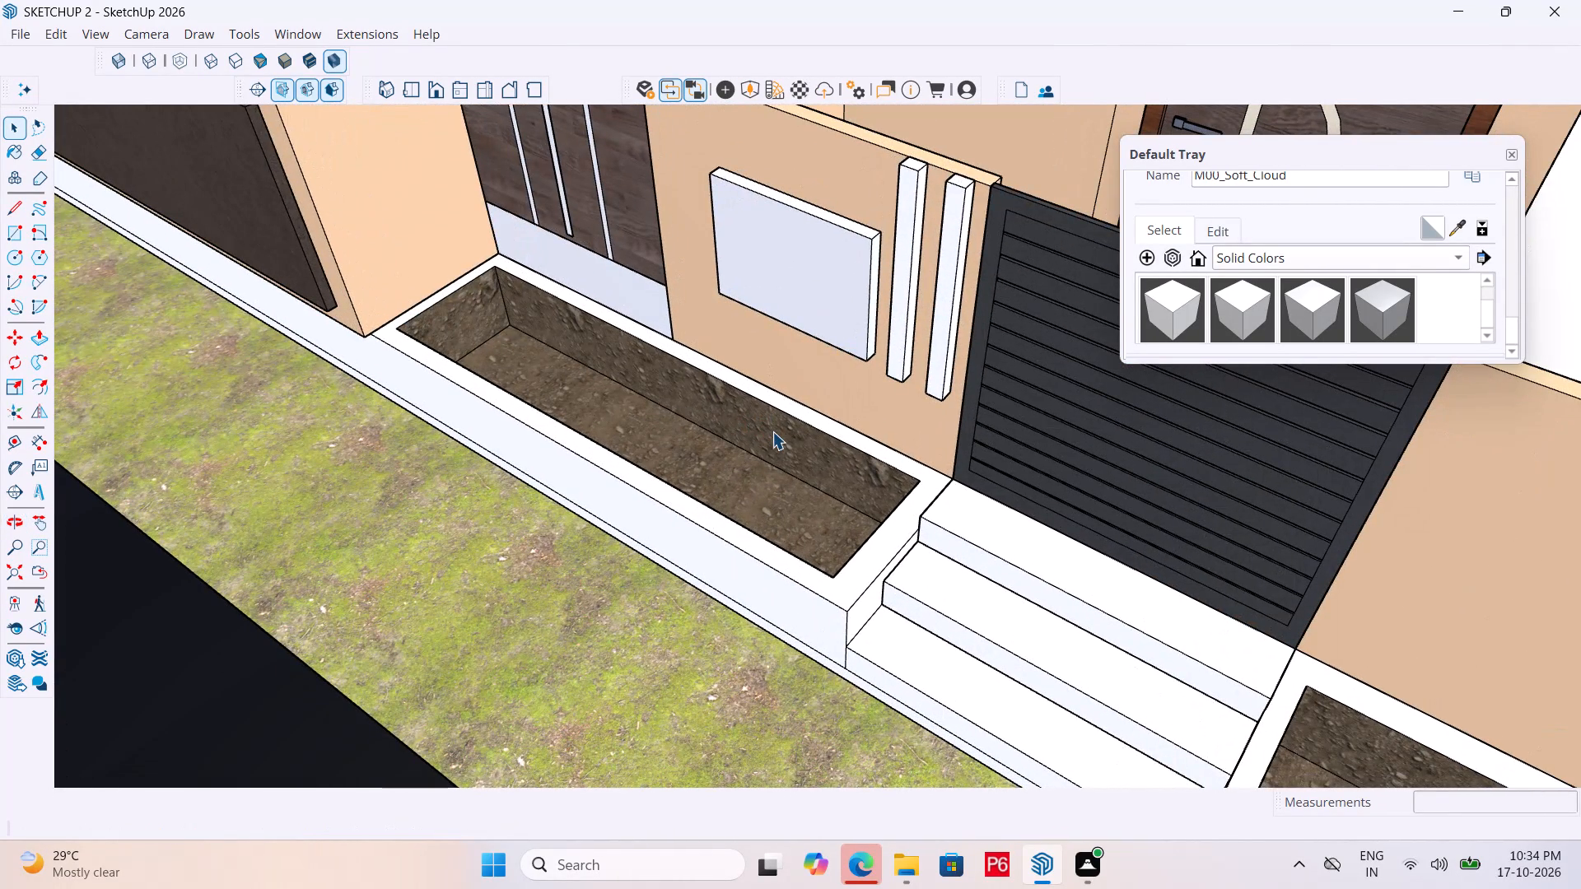
pyautogui.moveTo(549, 378); pyautogui.dragTo(424, 394, button='middle')
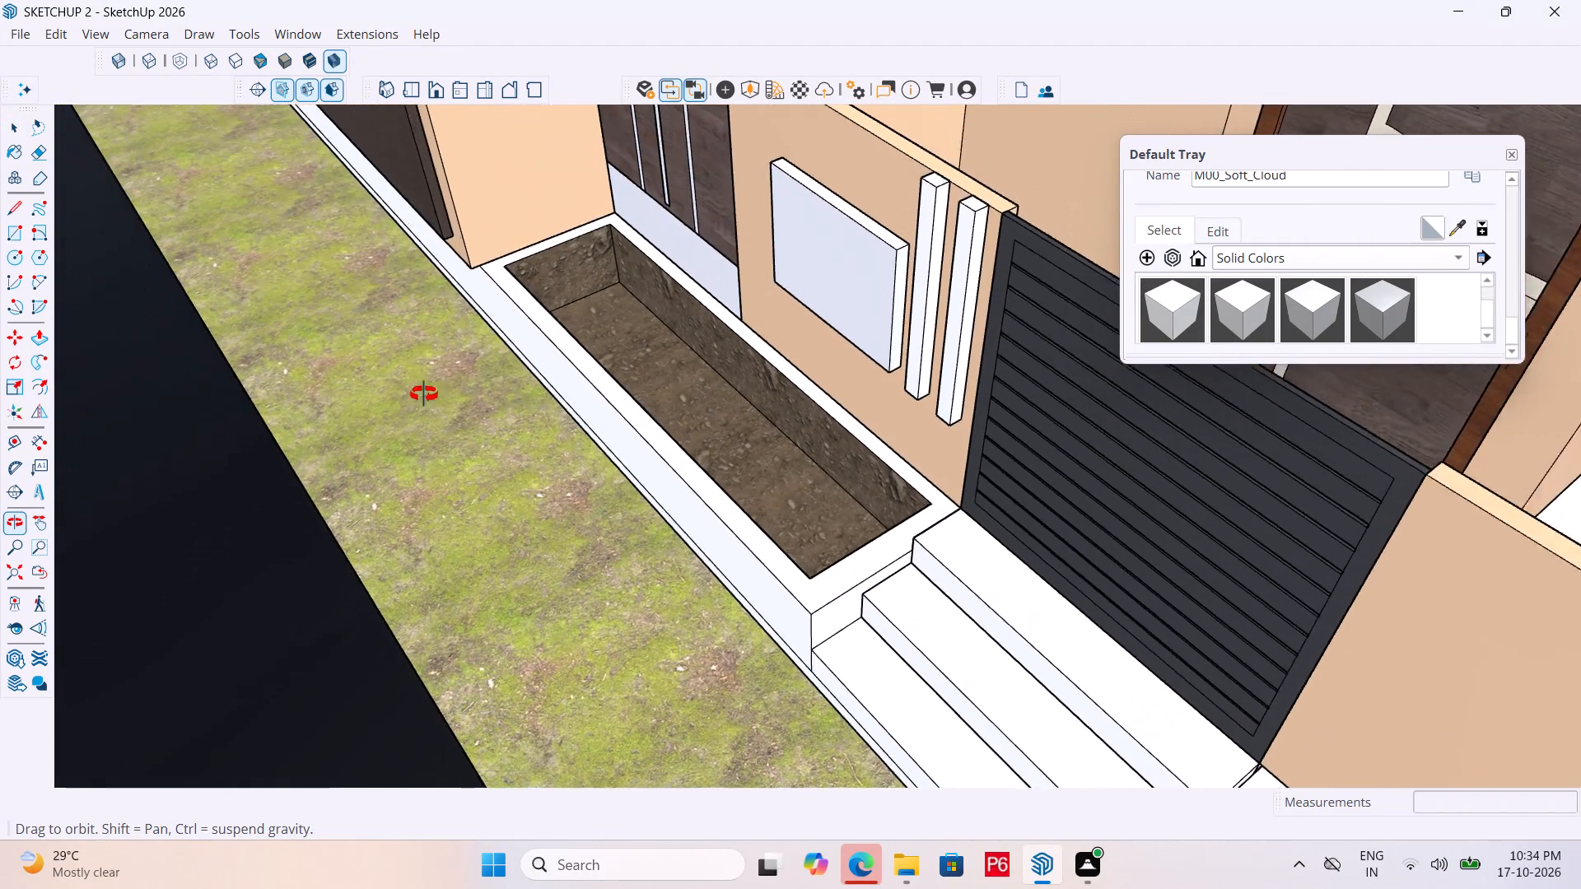
pyautogui.moveTo(424, 394); pyautogui.dragTo(473, 437, button='middle')
pyautogui.scroll(4, 555, 357)
pyautogui.click(627, 313)
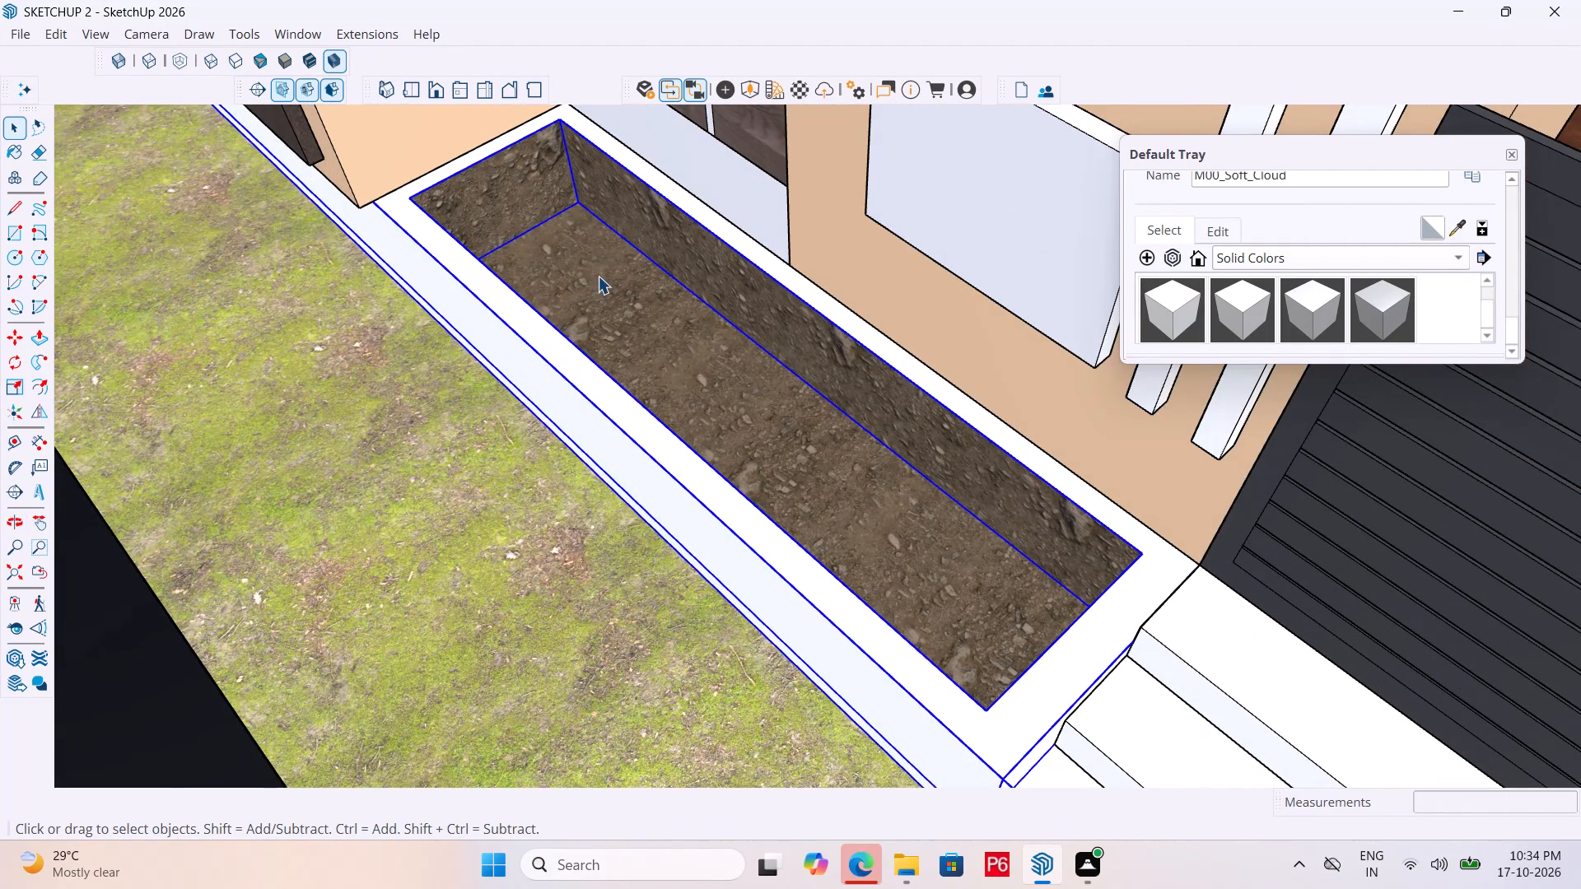
pyautogui.click(574, 242)
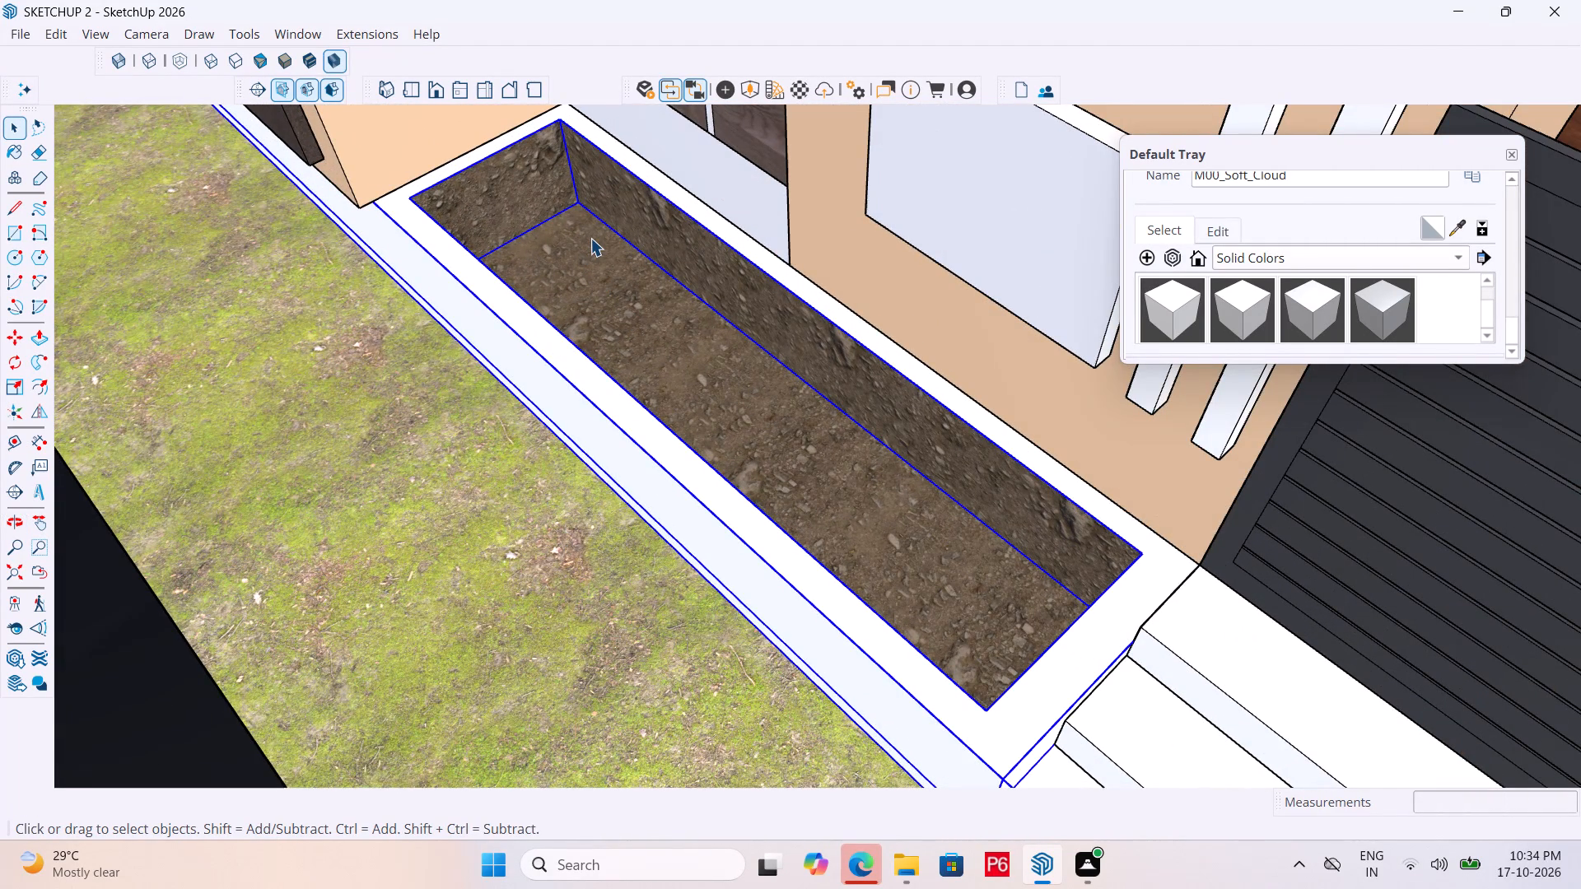
pyautogui.doubleClick(590, 238)
pyautogui.click(592, 240)
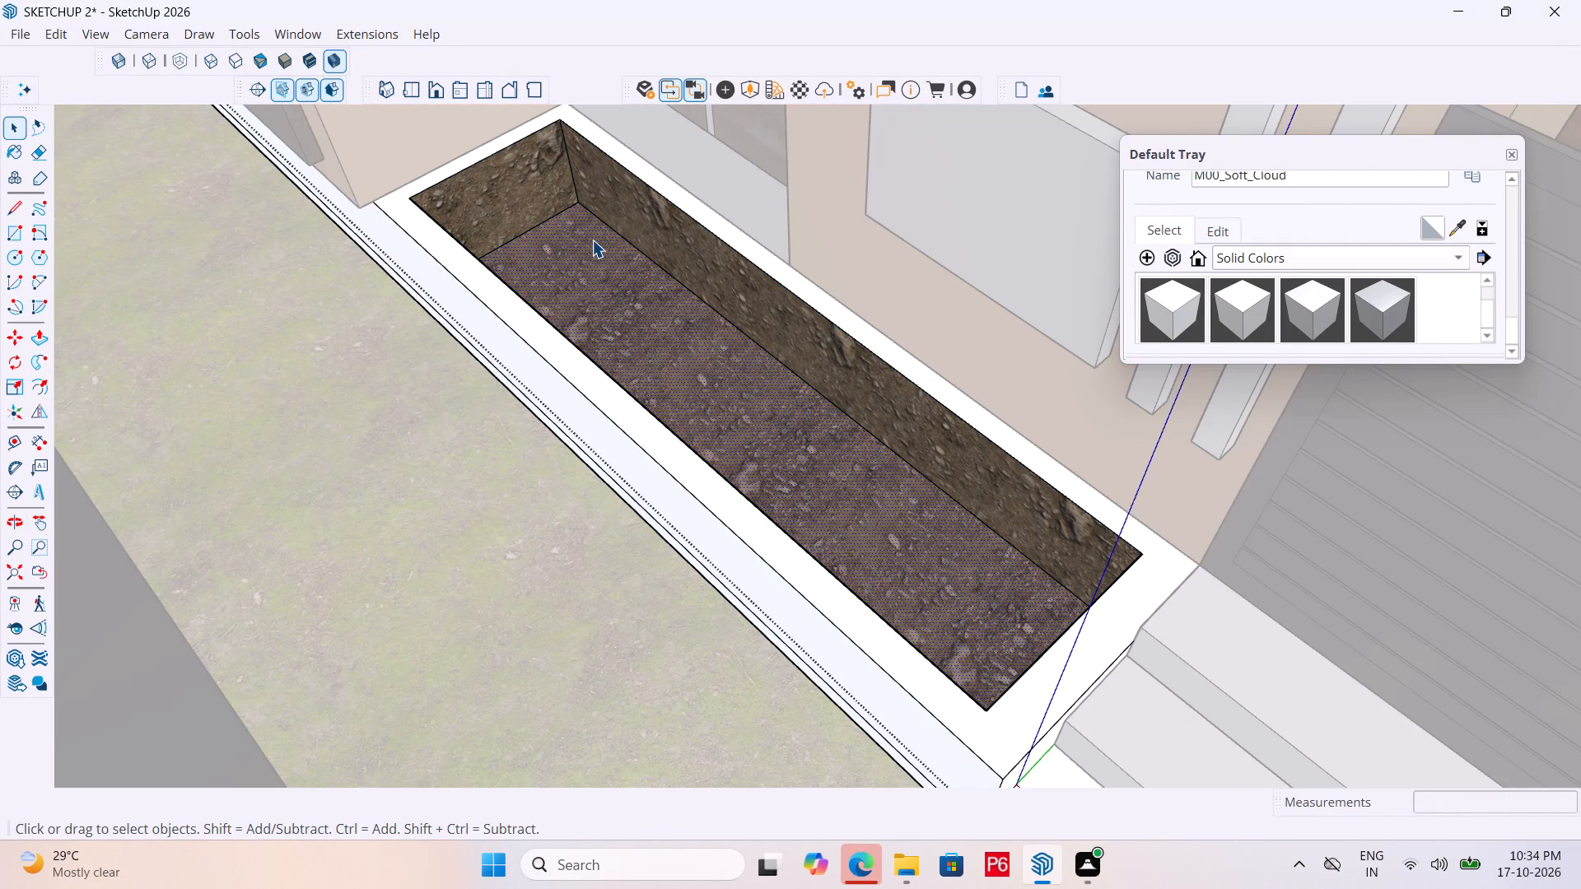
pyautogui.press('p')
pyautogui.click(592, 240)
pyautogui.click(603, 194)
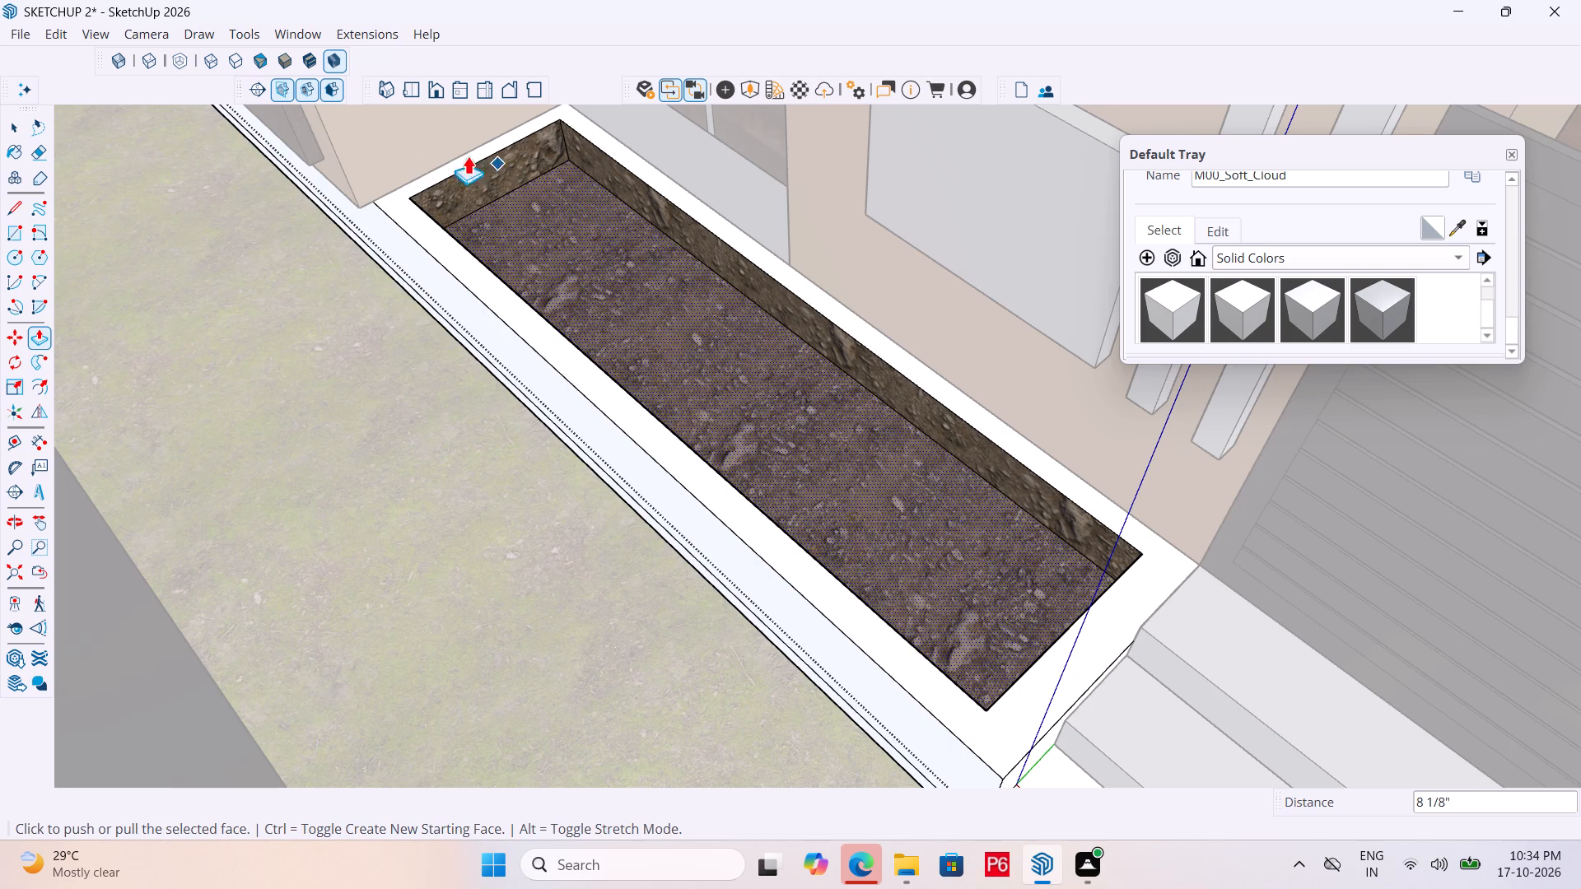
# Raise the soil face of the planter across the entrance steps about 7 3/8", level with the first planter's soil.
pyautogui.scroll(-6, 414, 151)
pyautogui.scroll(-5, 347, 191)
pyautogui.scroll(5, 795, 537)
pyautogui.doubleClick(795, 500)
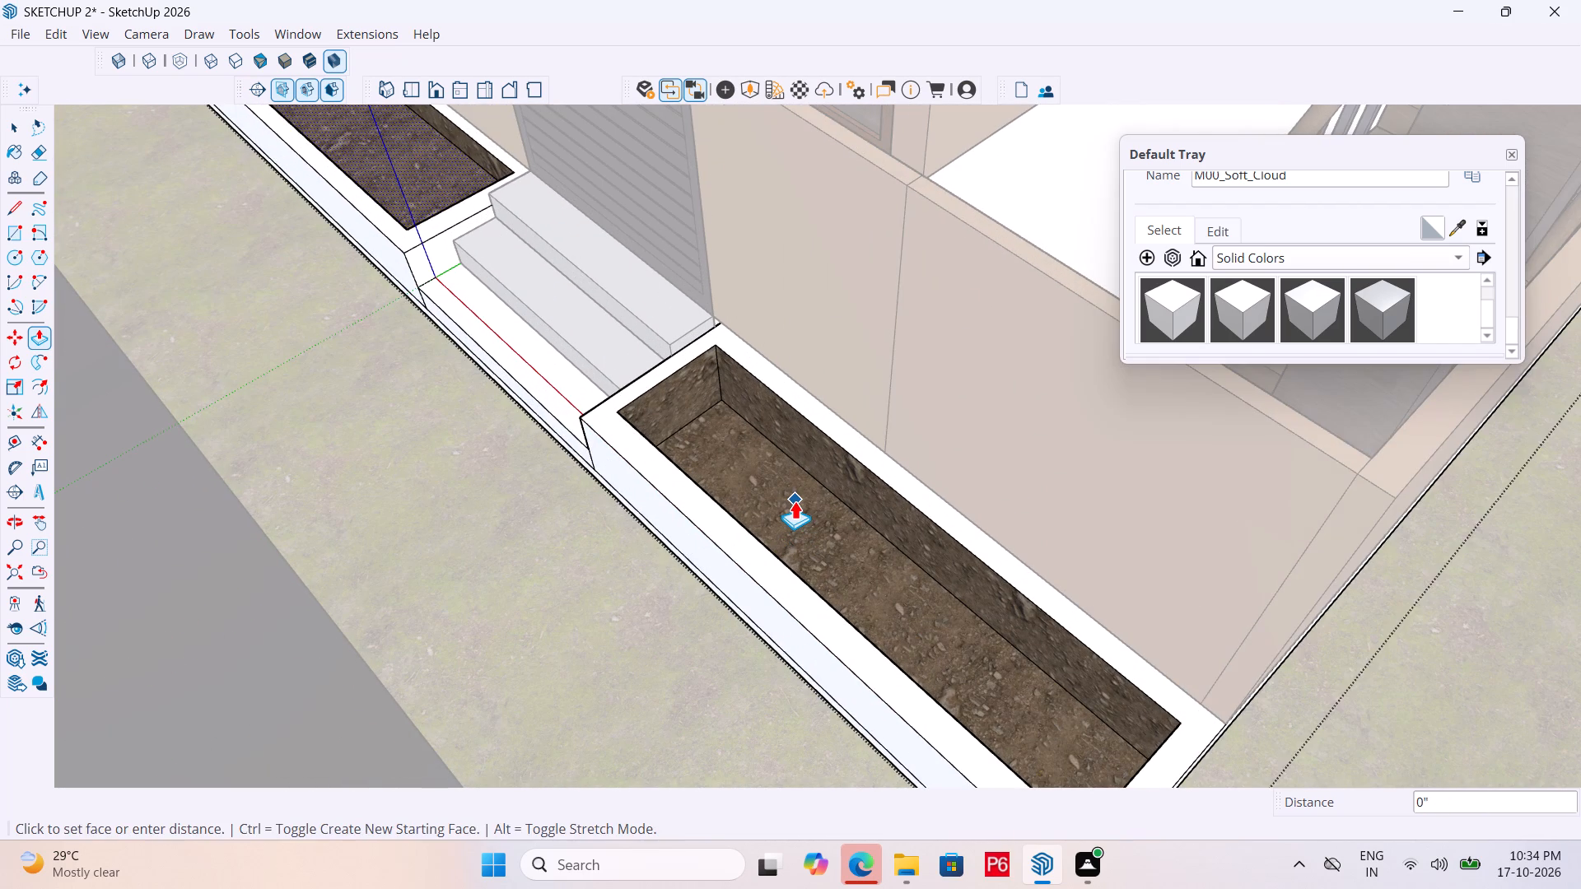
pyautogui.hotkey('ctrl', 'z')
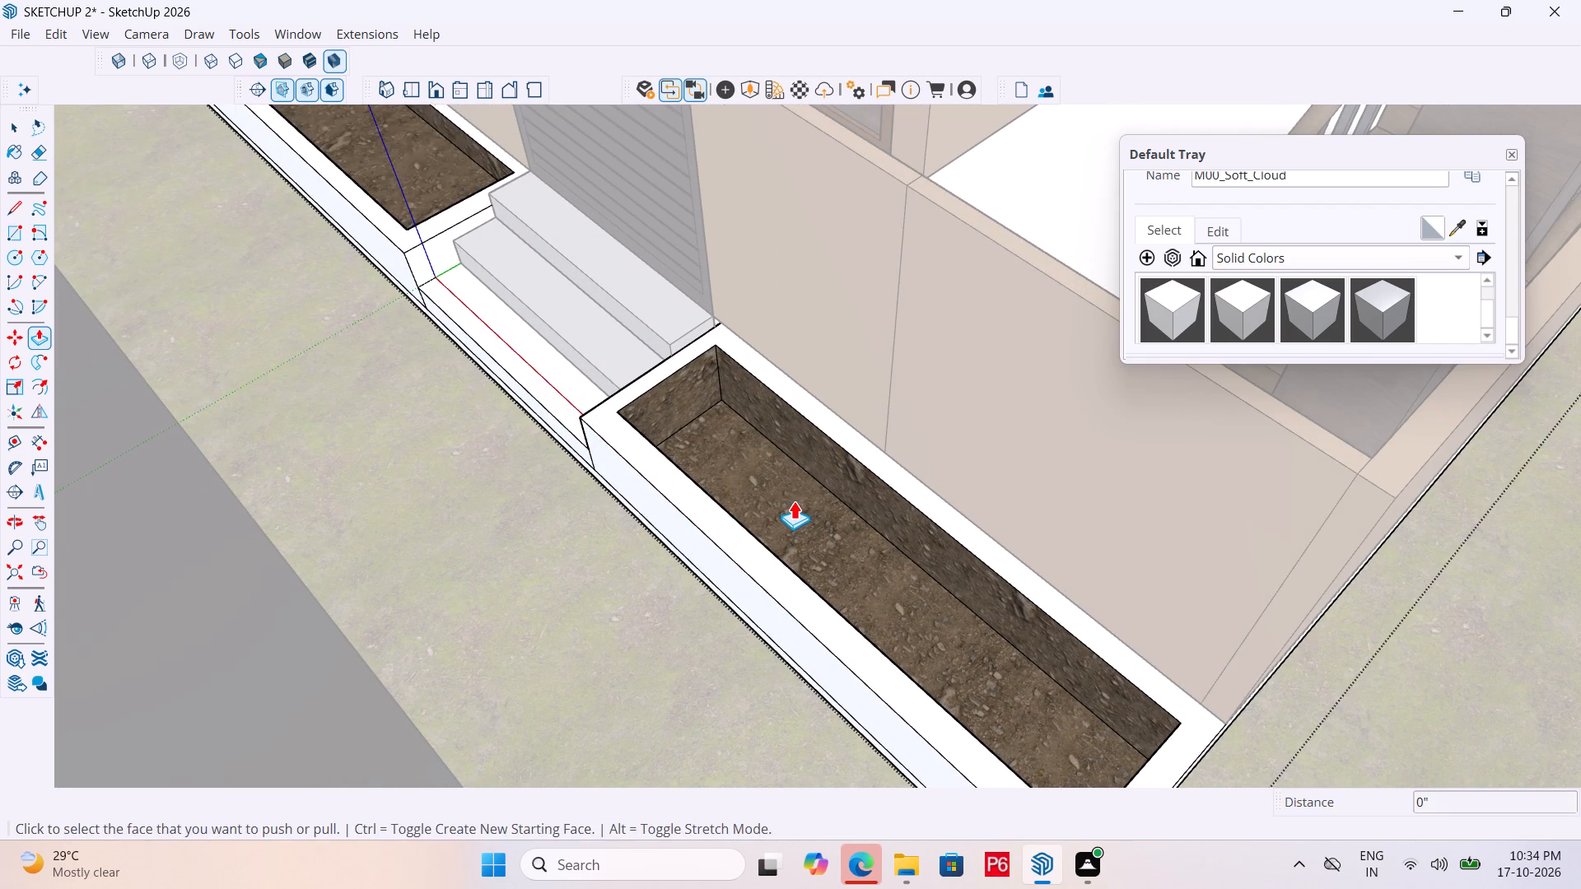
pyautogui.click(794, 500)
pyautogui.click(795, 498)
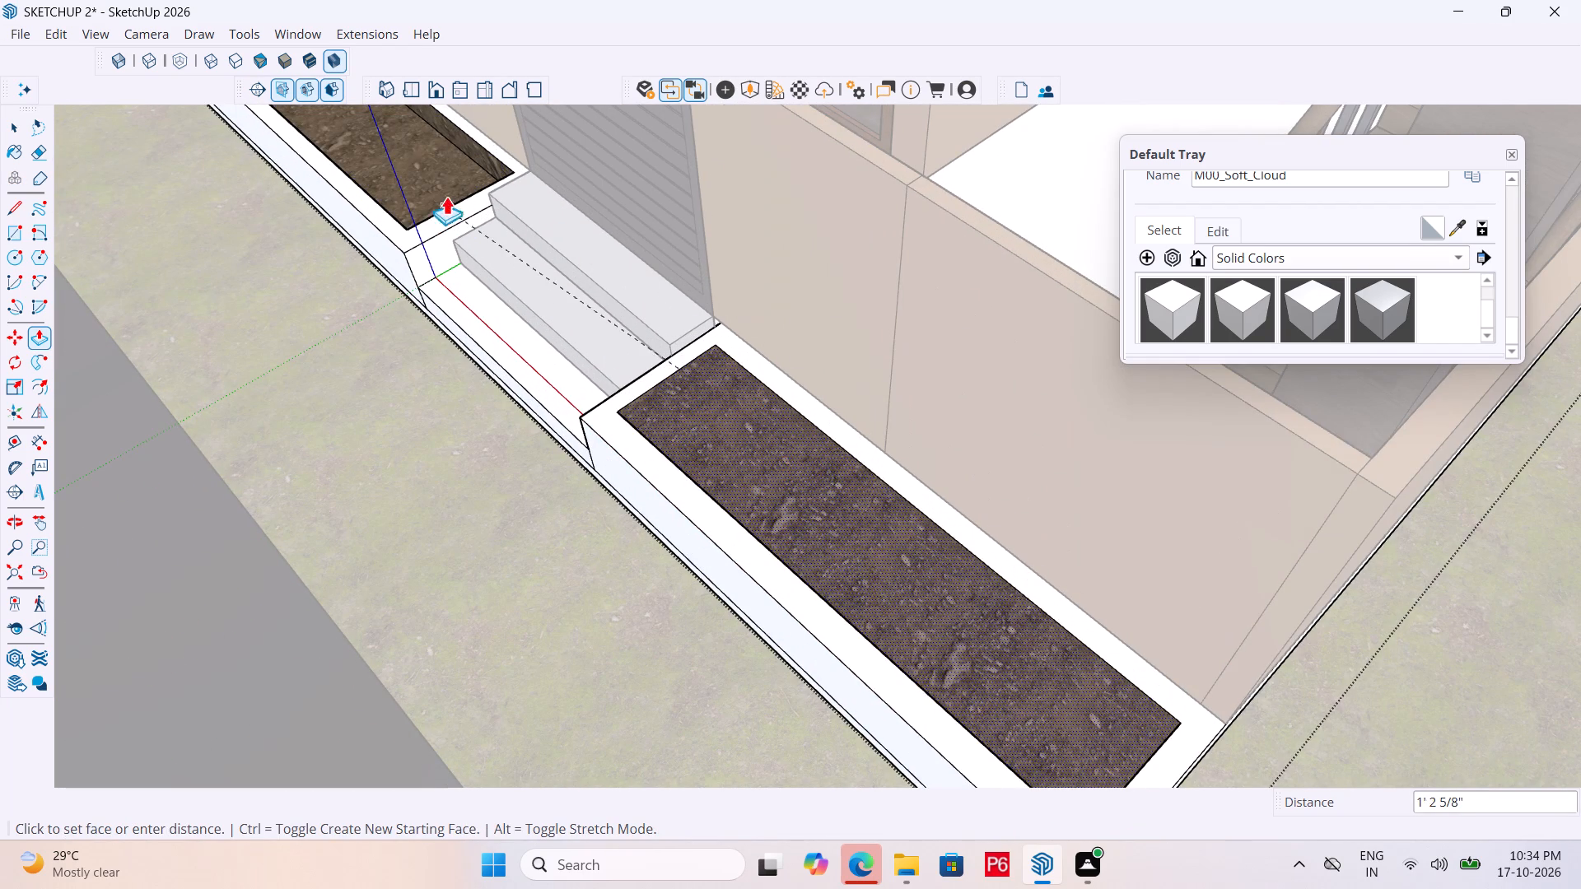
pyautogui.click(406, 162)
# Draw an inset rectangle about 8' 3/4" by 1' 6 7/16" on the soil of the planter below the white wall panel.
pyautogui.moveTo(572, 286); pyautogui.dragTo(820, 268, button='middle')
pyautogui.scroll(-6, 1047, 403)
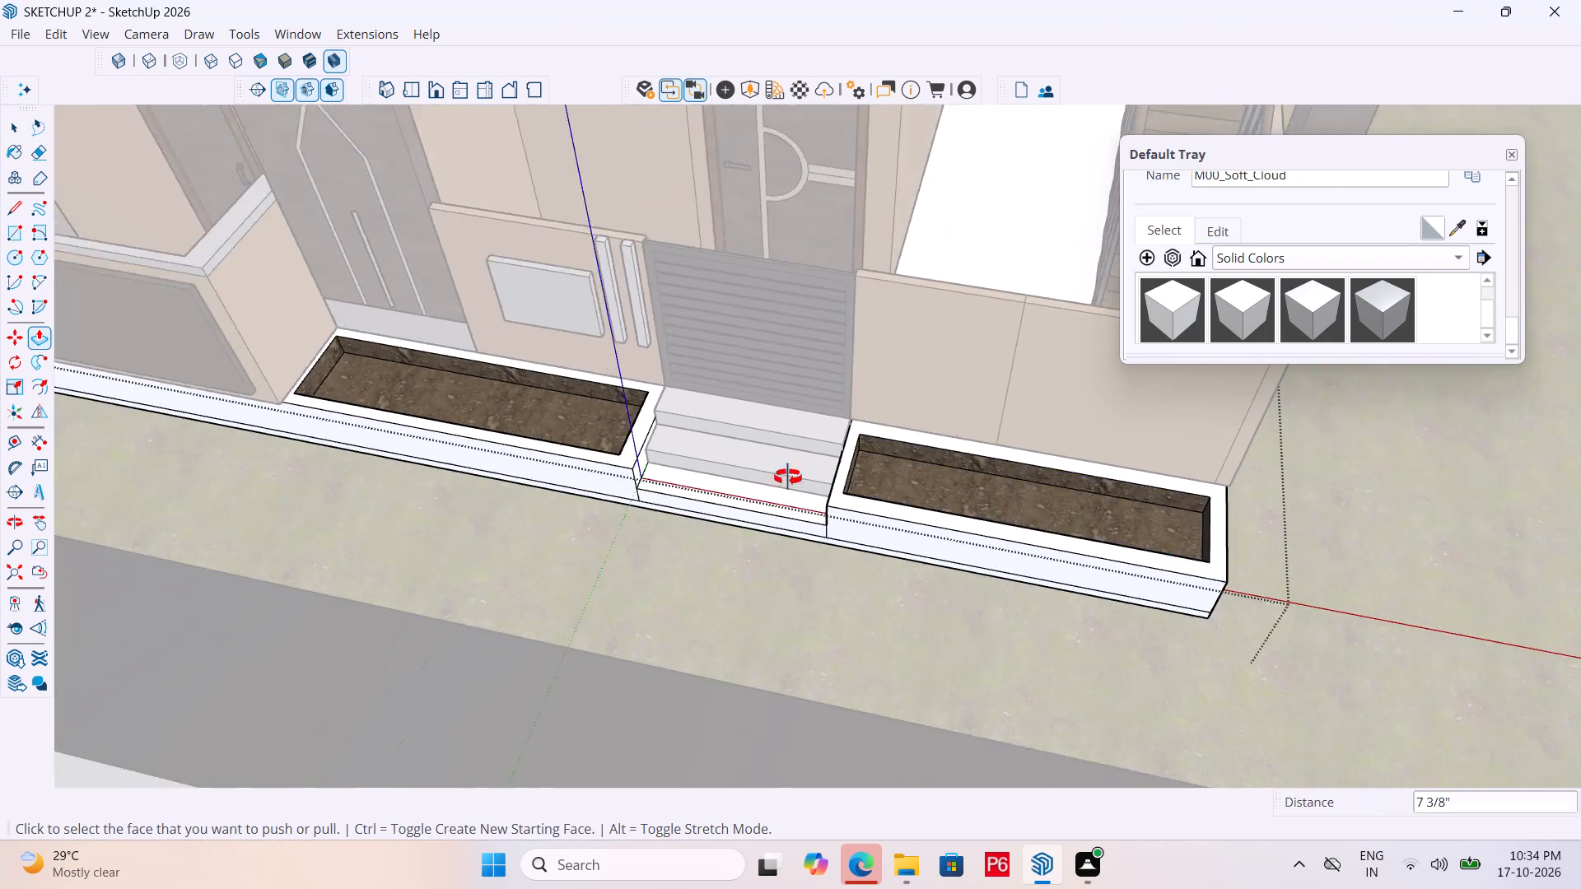
pyautogui.moveTo(788, 477); pyautogui.dragTo(648, 356, button='middle')
pyautogui.scroll(10, 692, 365)
pyautogui.press('space')
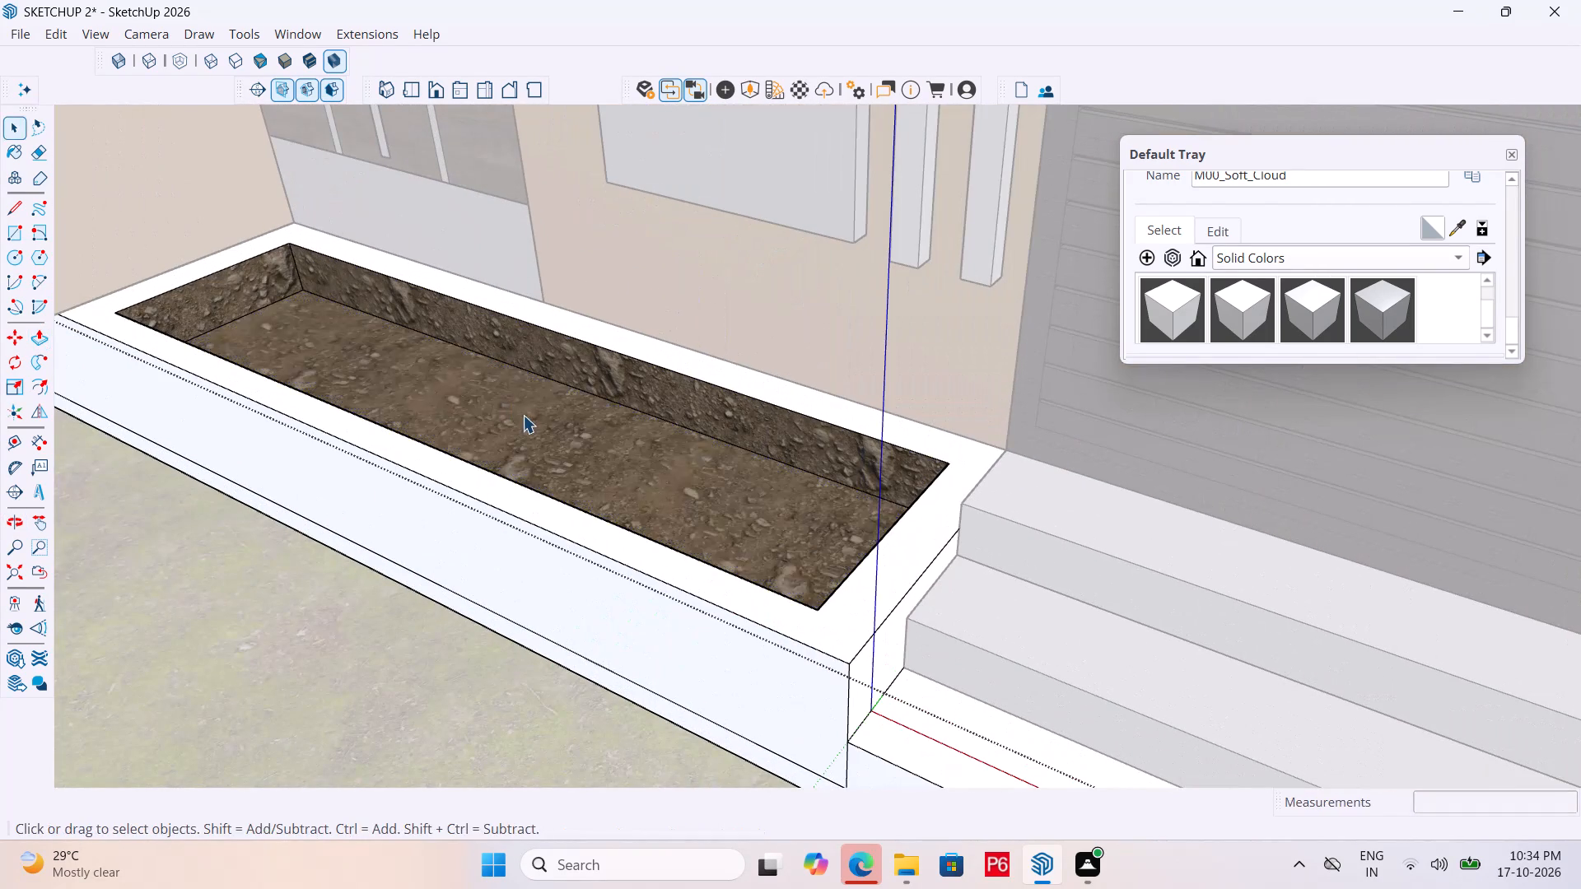
pyautogui.click(523, 415)
pyautogui.moveTo(523, 415); pyautogui.dragTo(513, 538, button='middle')
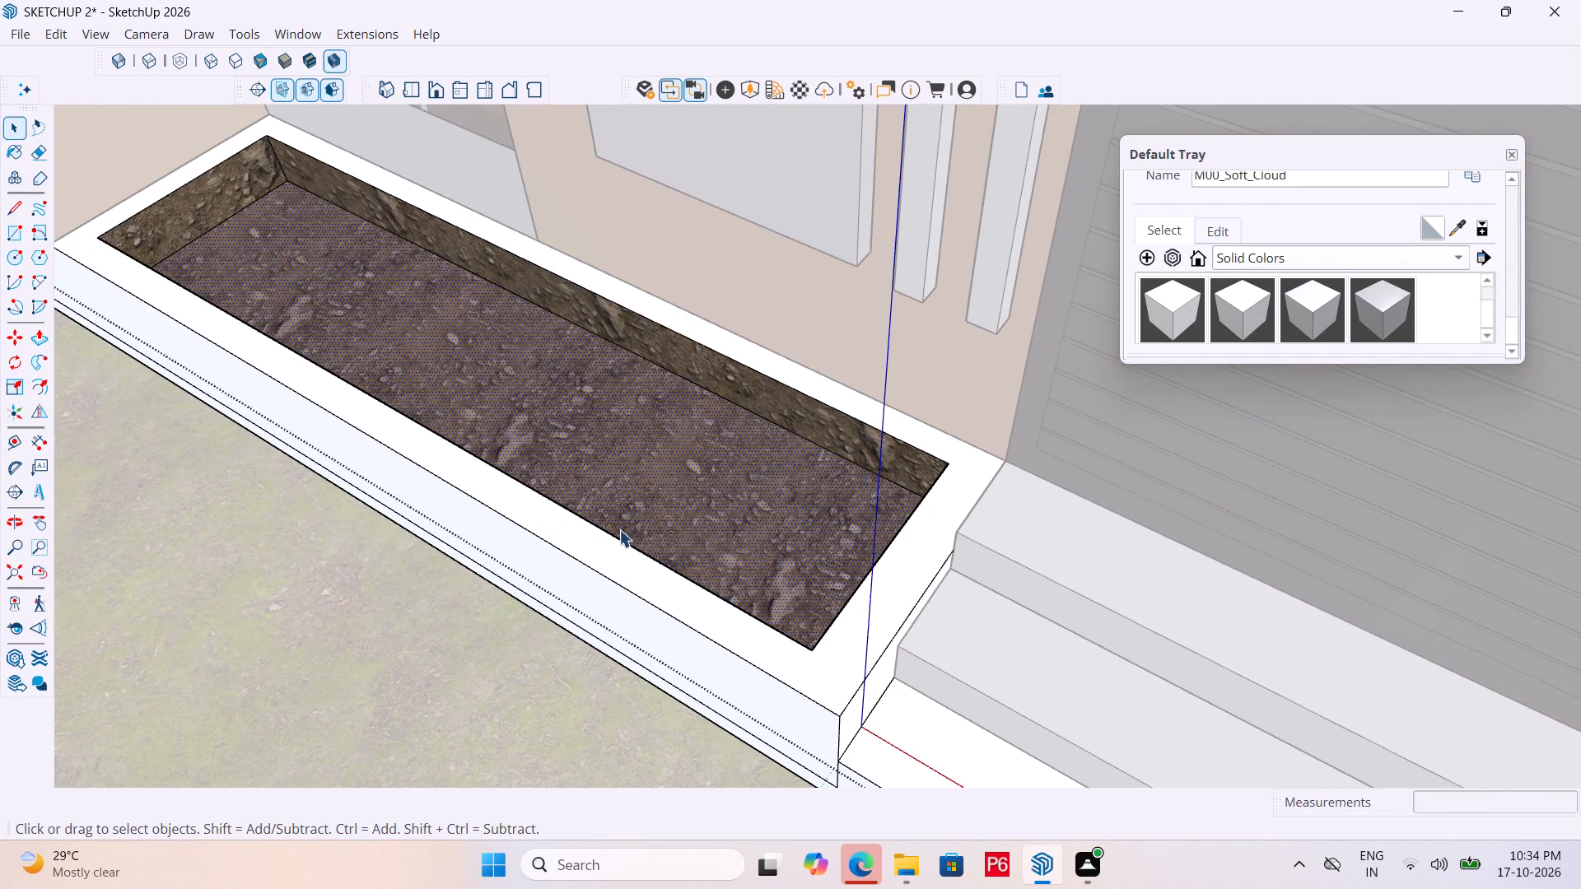
pyautogui.press('p')
pyautogui.moveTo(539, 370); pyautogui.dragTo(332, 372, button='middle')
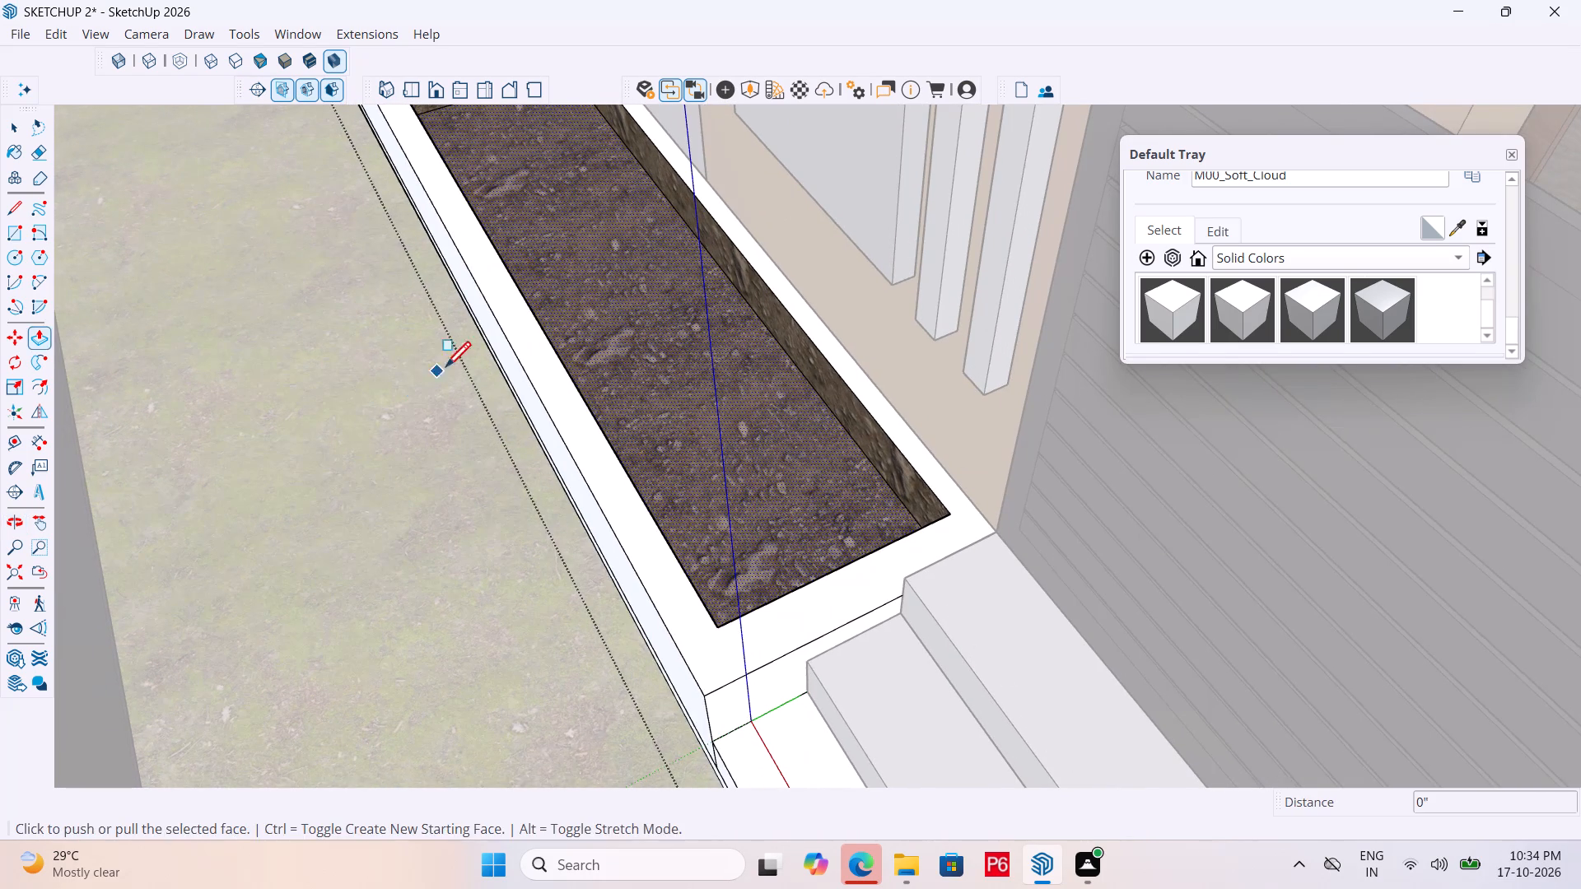
pyautogui.press('r')
pyautogui.scroll(-6, 721, 567)
pyautogui.scroll(5, 618, 245)
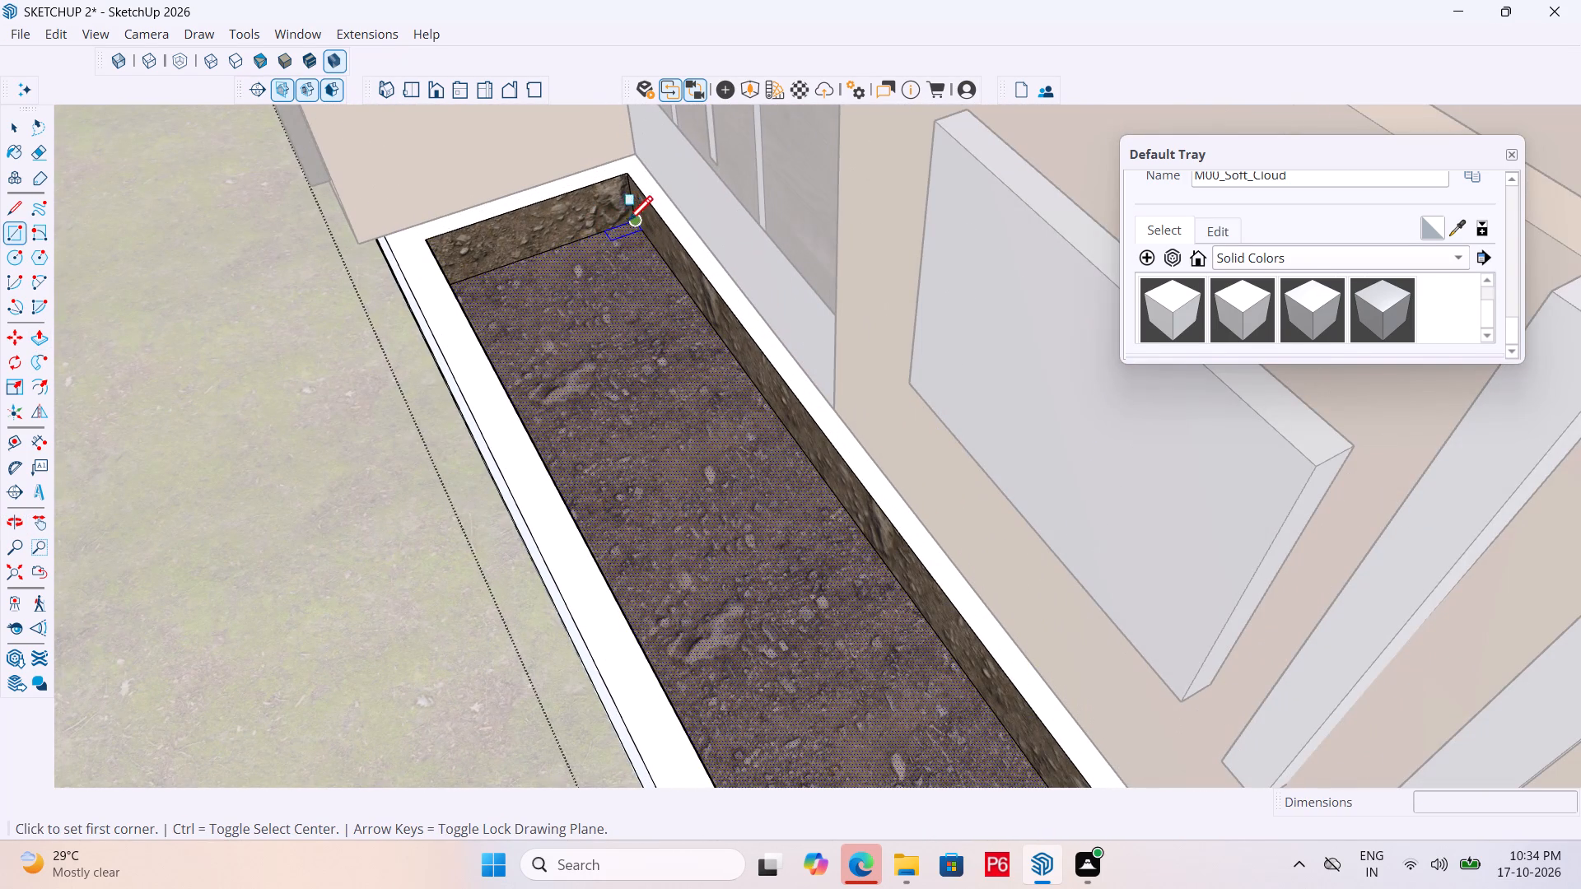
pyautogui.scroll(5, 627, 246)
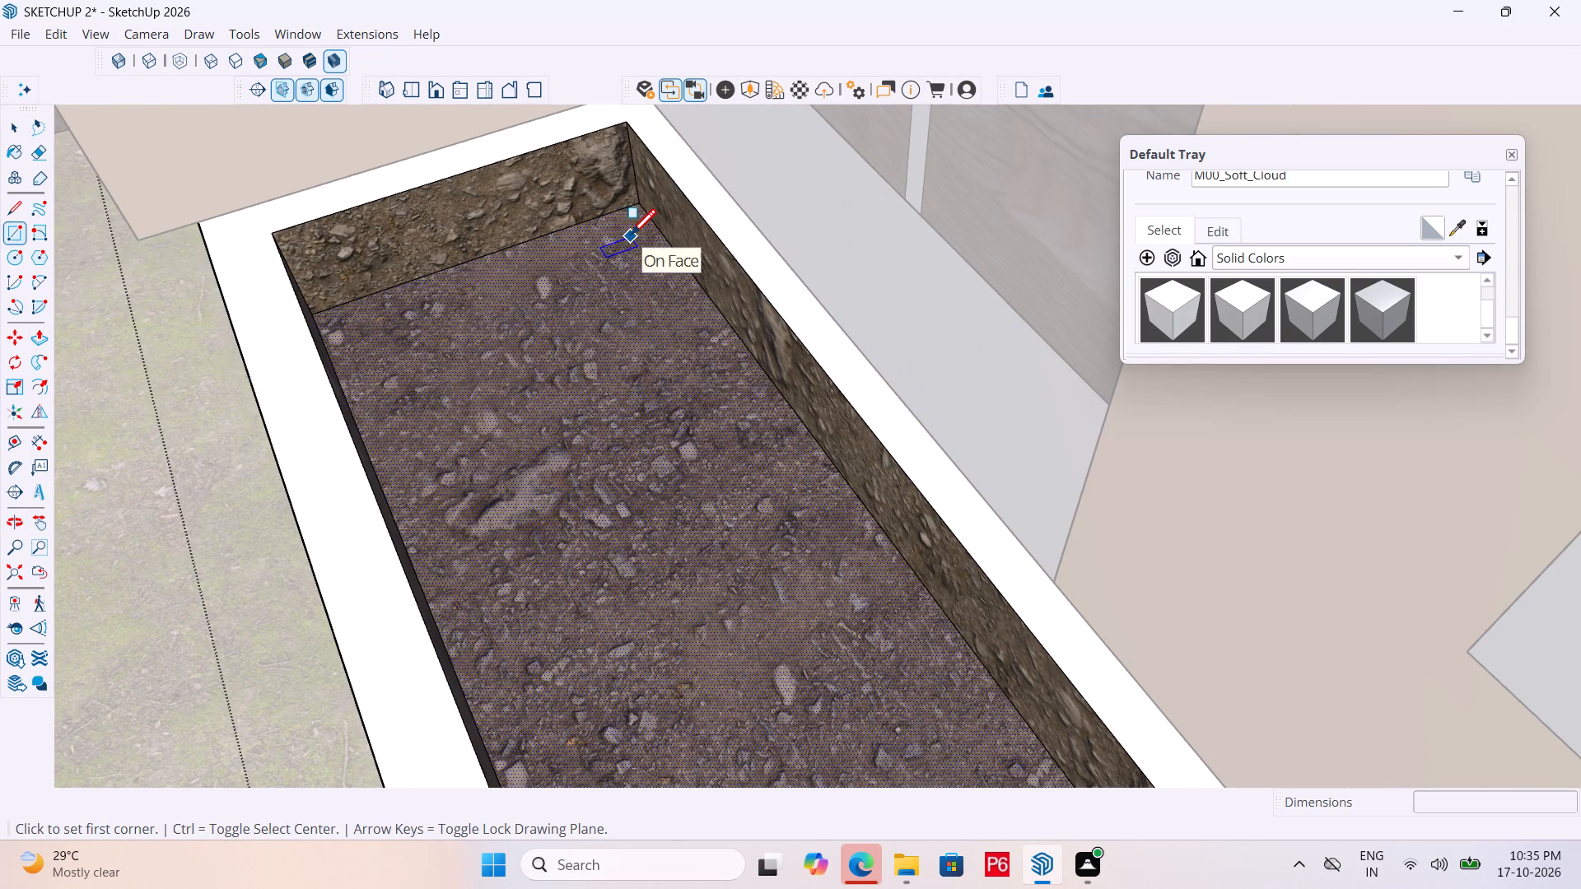
pyautogui.click(625, 239)
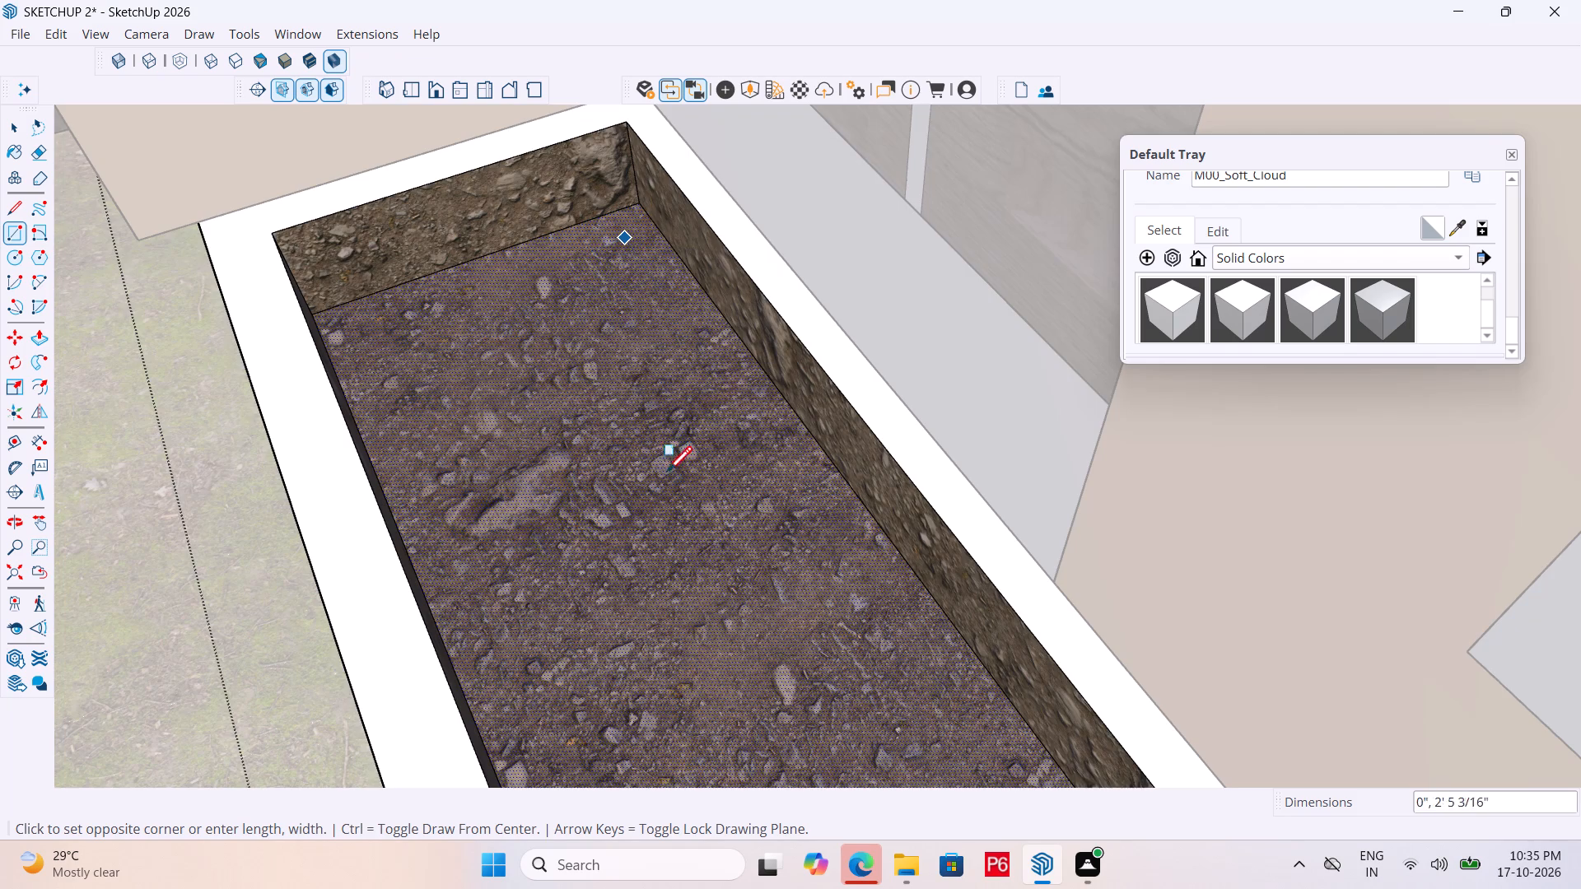
pyautogui.scroll(-13, 541, 352)
pyautogui.scroll(5, 674, 607)
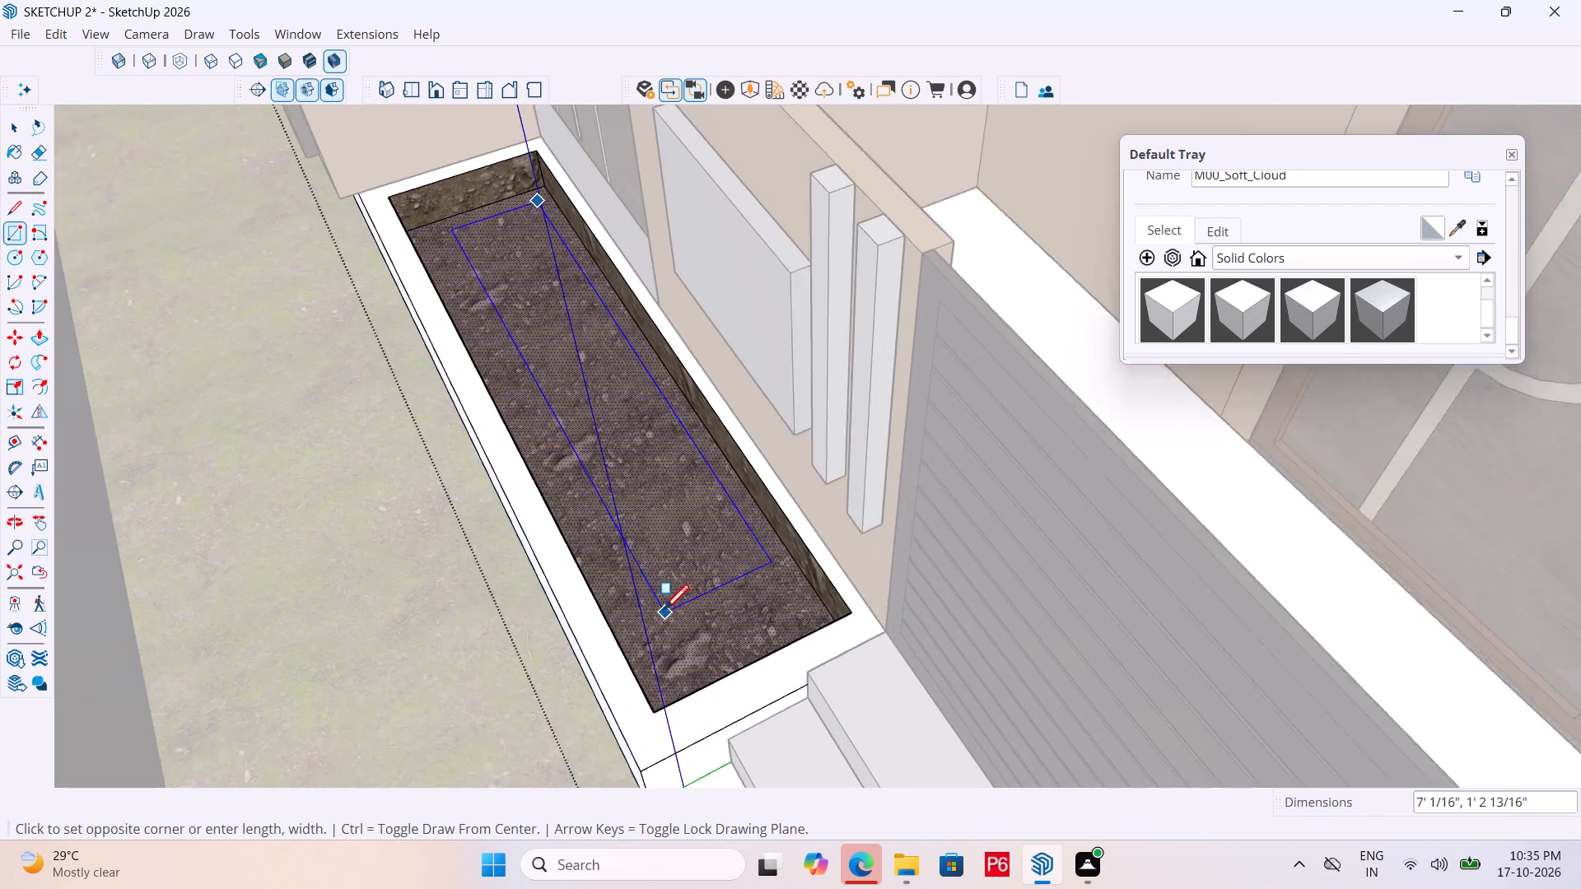
pyautogui.moveTo(635, 654); pyautogui.dragTo(1347, 663, button='middle')
pyautogui.scroll(5, 979, 657)
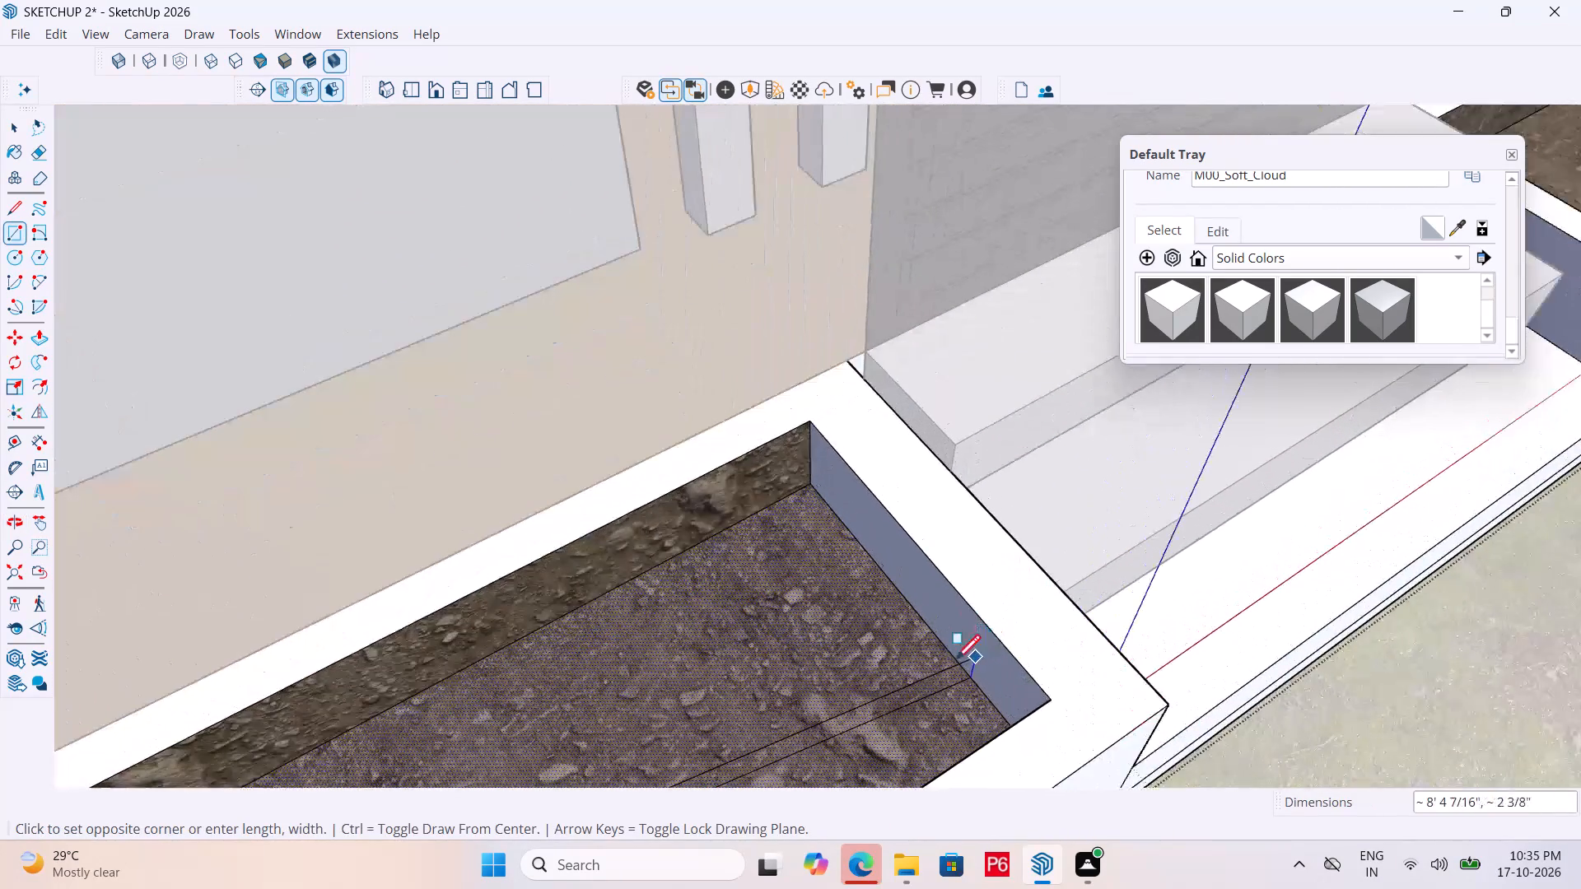
pyautogui.scroll(-5, 983, 530)
pyautogui.moveTo(928, 627); pyautogui.dragTo(1075, 625, button='middle')
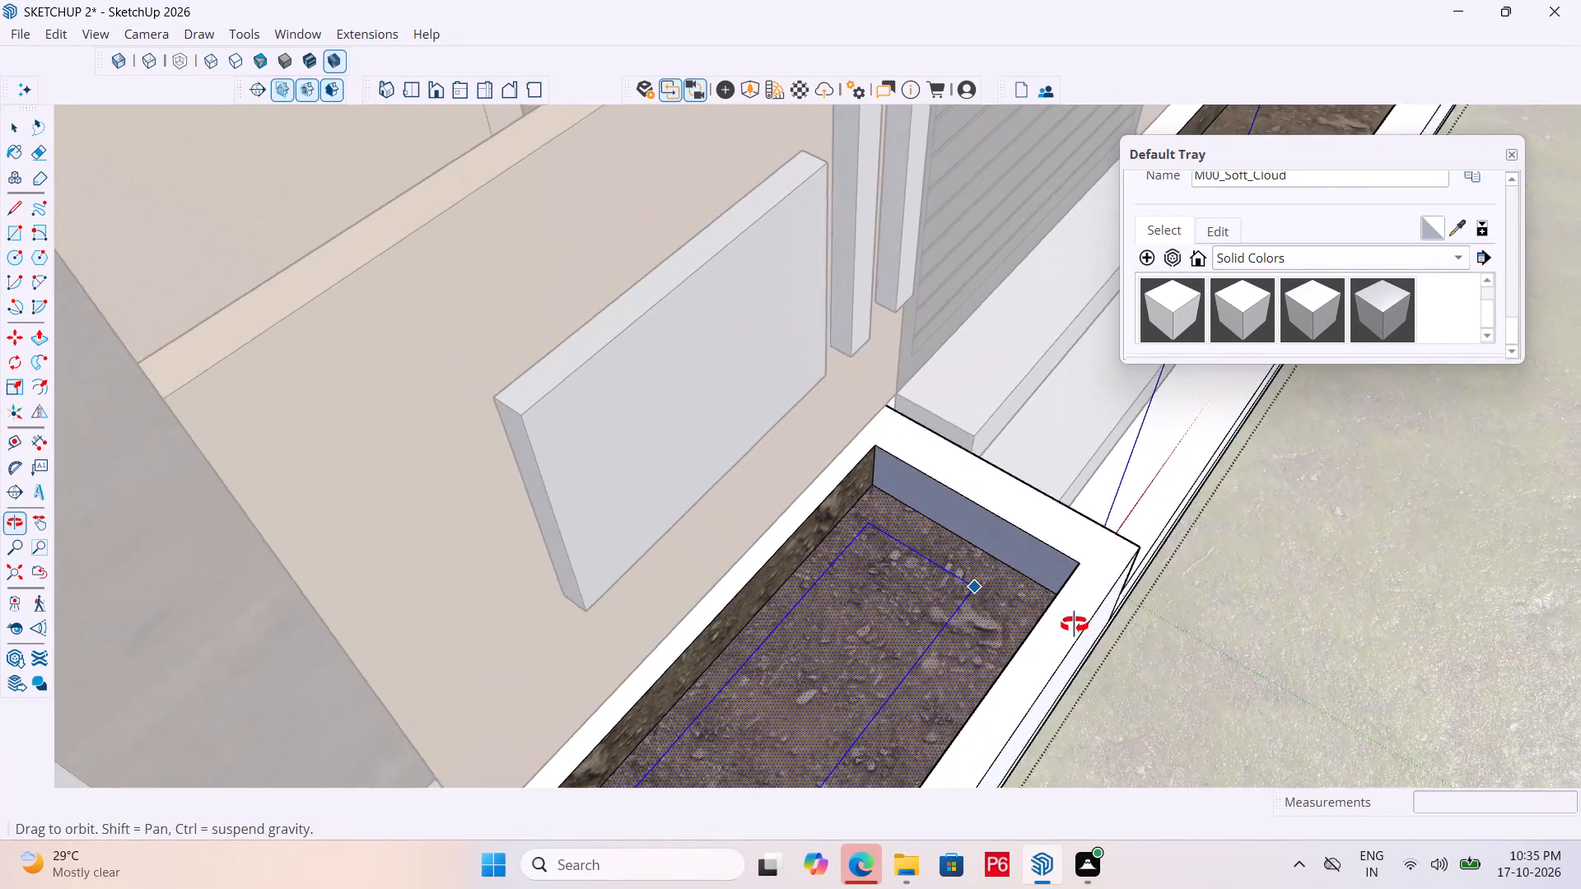
pyautogui.moveTo(1075, 625); pyautogui.dragTo(1075, 624, button='middle')
pyautogui.scroll(5, 1075, 612)
pyautogui.click(1018, 599)
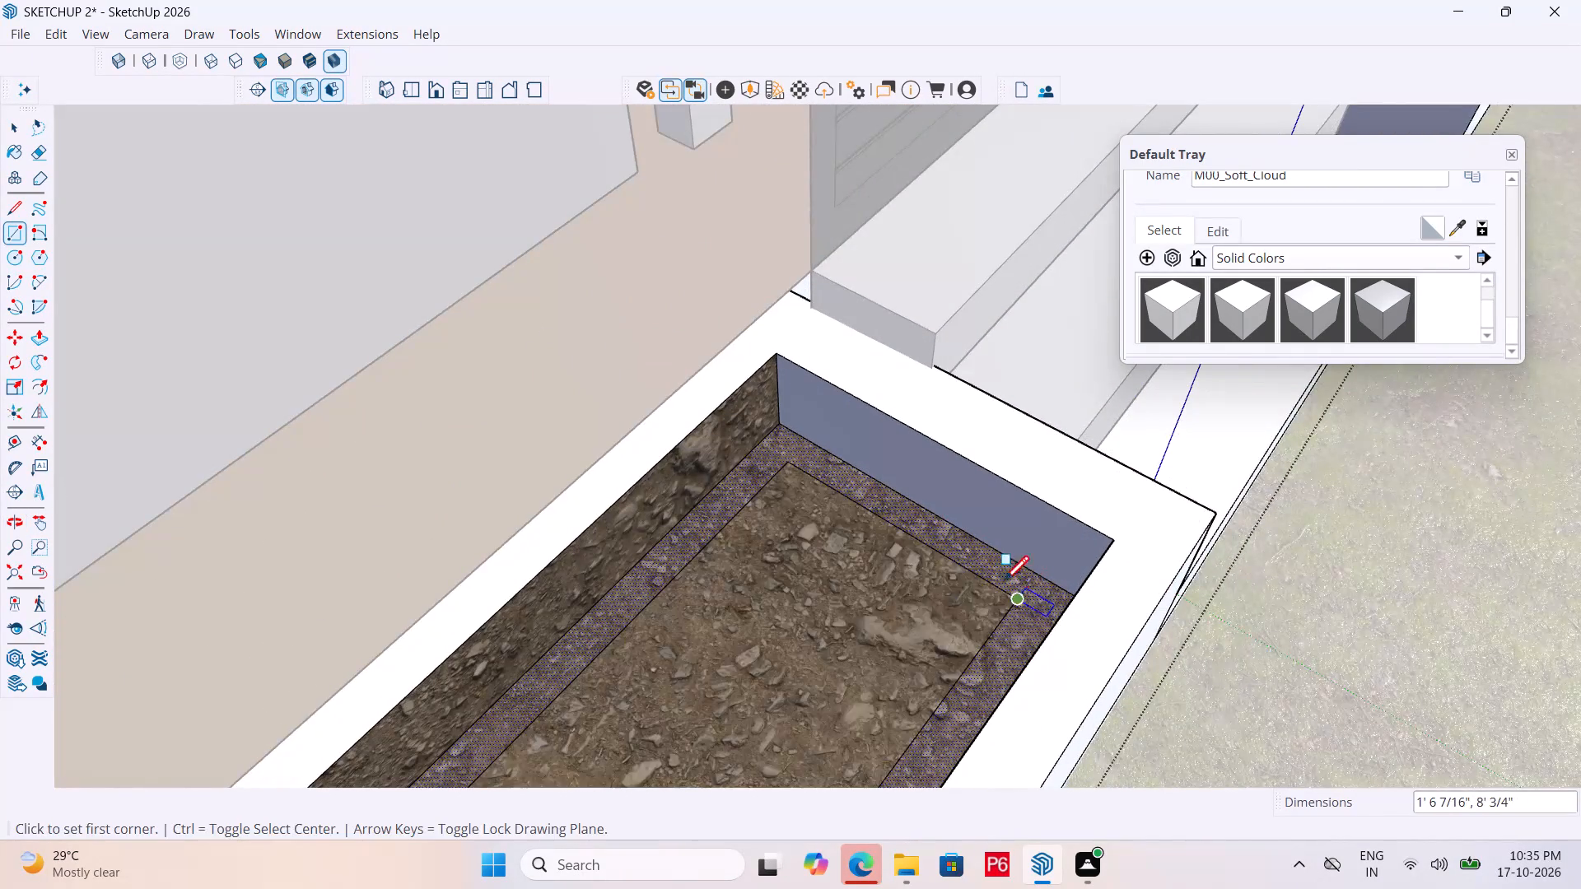
# Draw an inset rectangle about 7' 8 3/8" by 1' 3 9/16" on the soil of the planter across the entrance steps.
pyautogui.scroll(-7, 782, 532)
pyautogui.scroll(-4, 990, 431)
pyautogui.moveTo(905, 502); pyautogui.dragTo(527, 507, button='middle')
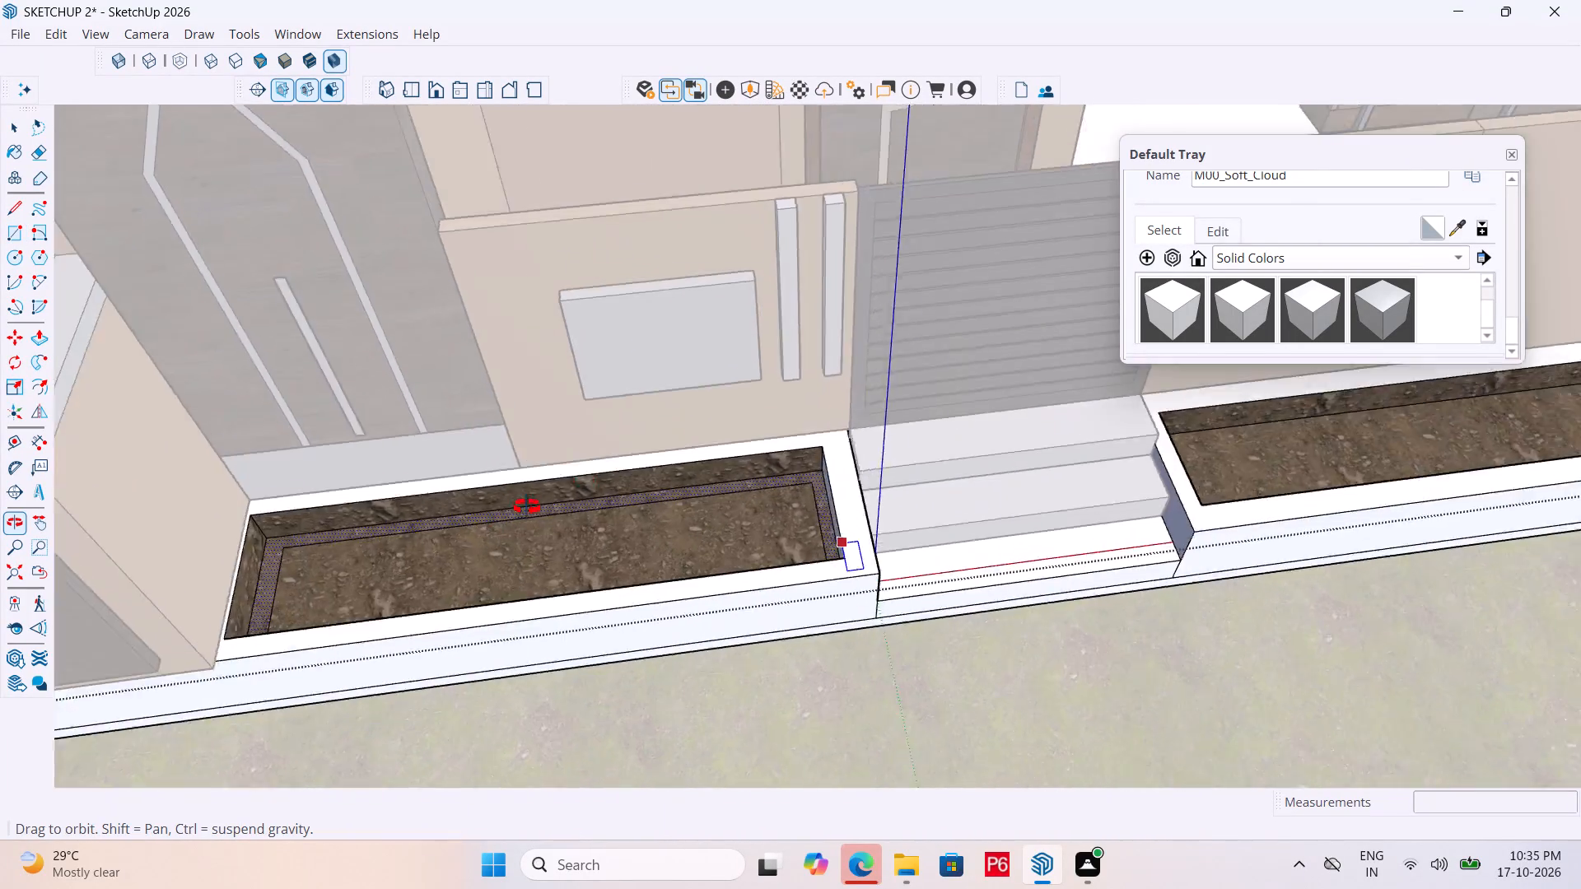
pyautogui.moveTo(527, 507); pyautogui.dragTo(109, 456, button='middle')
pyautogui.scroll(-6, 306, 289)
pyautogui.scroll(10, 703, 528)
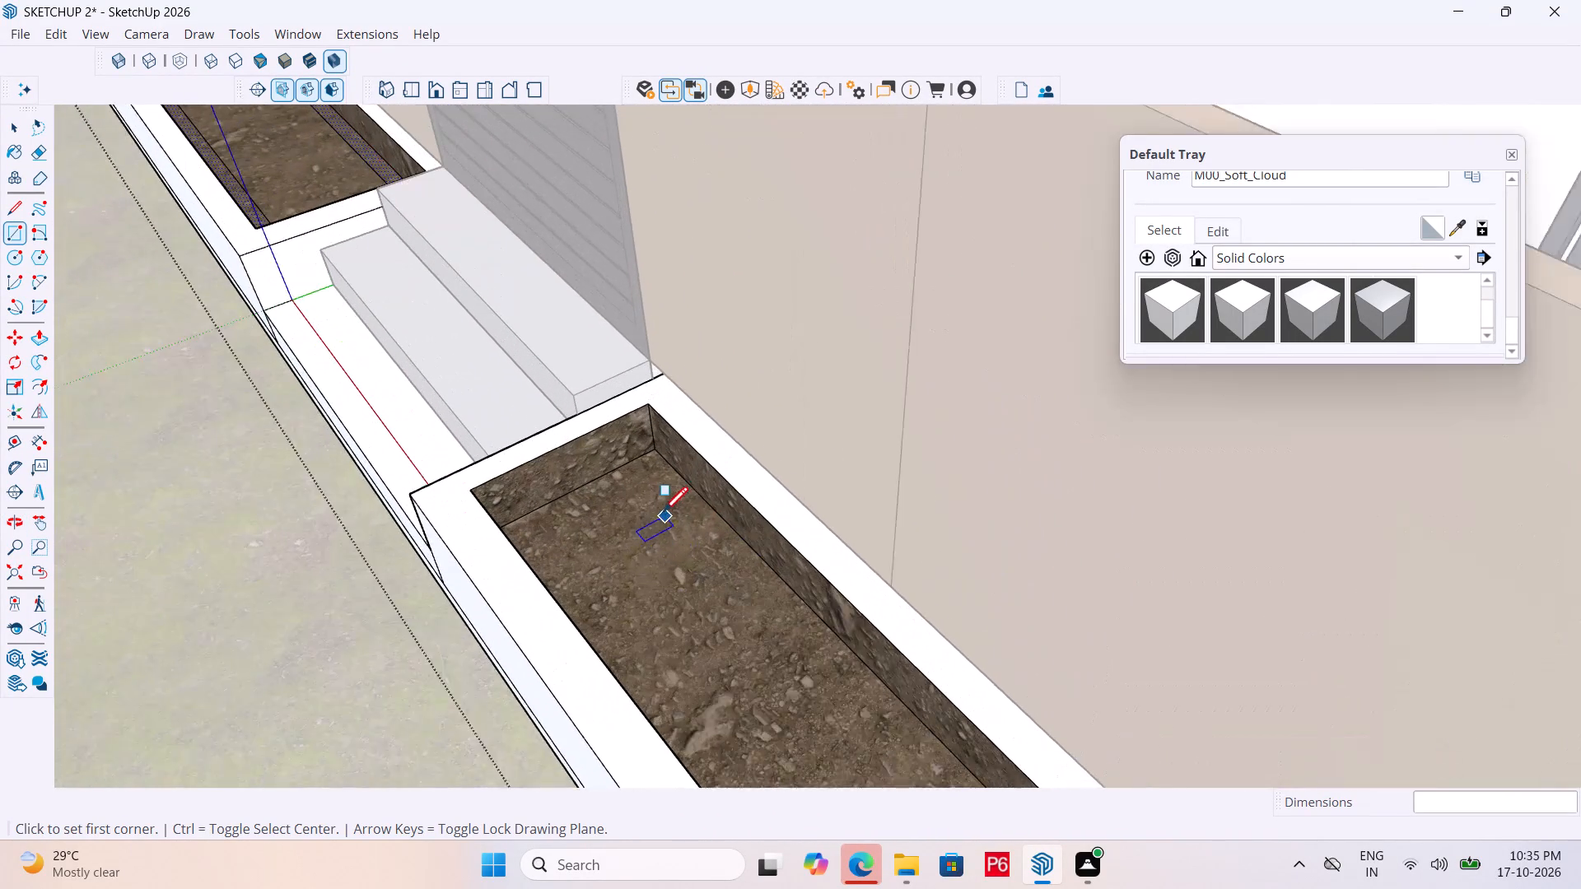
pyautogui.scroll(1, 663, 514)
pyautogui.click(649, 470)
pyautogui.scroll(-2, 601, 440)
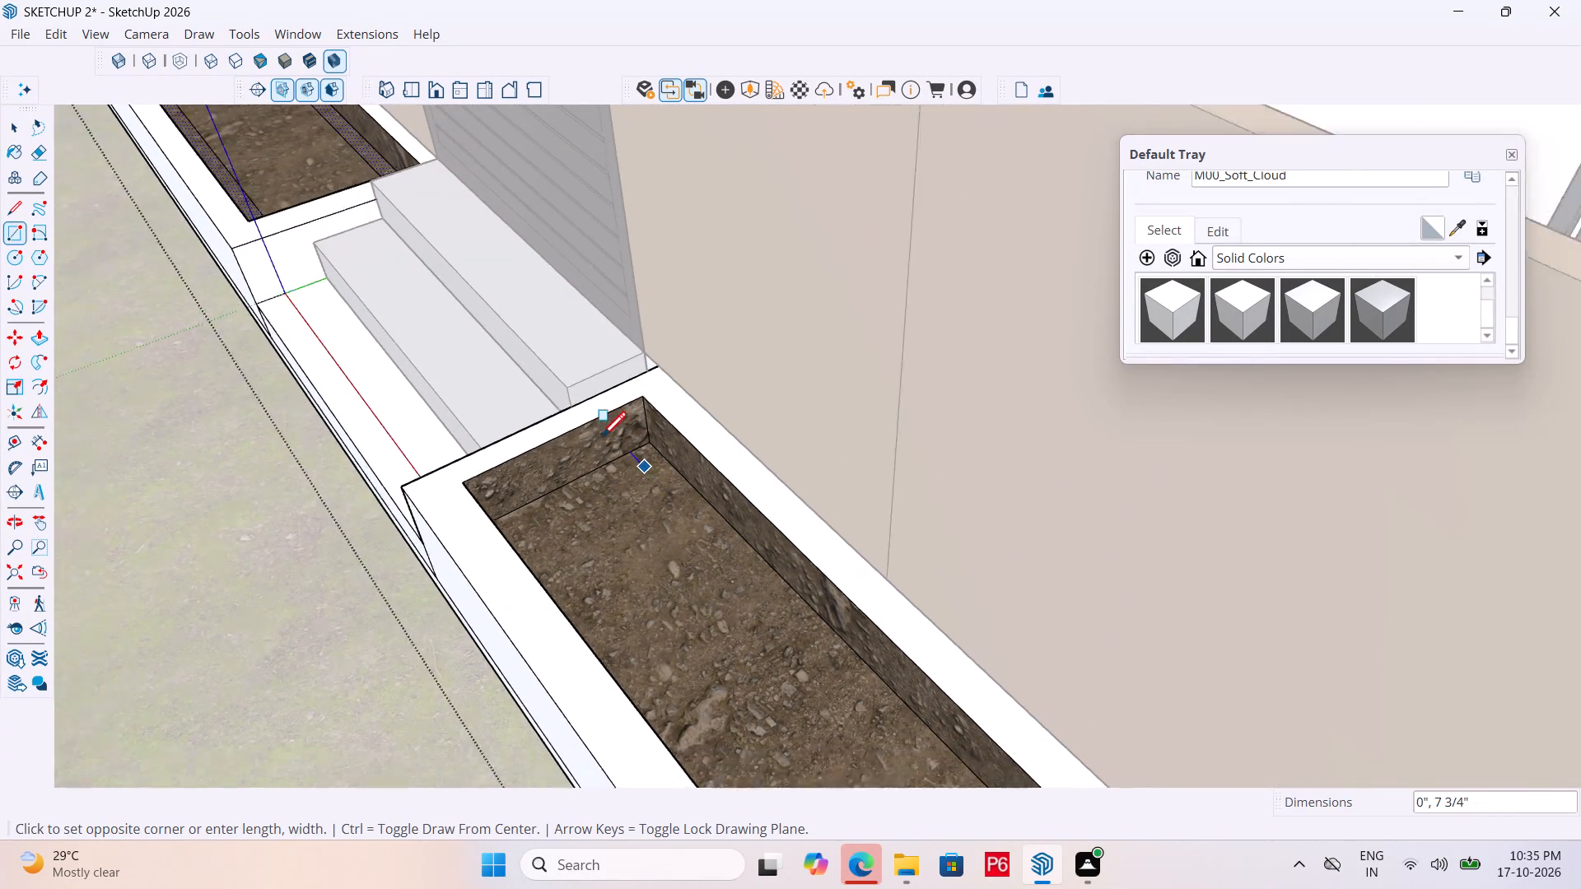
pyautogui.scroll(-11, 601, 440)
pyautogui.moveTo(581, 536); pyautogui.dragTo(1277, 621, button='middle')
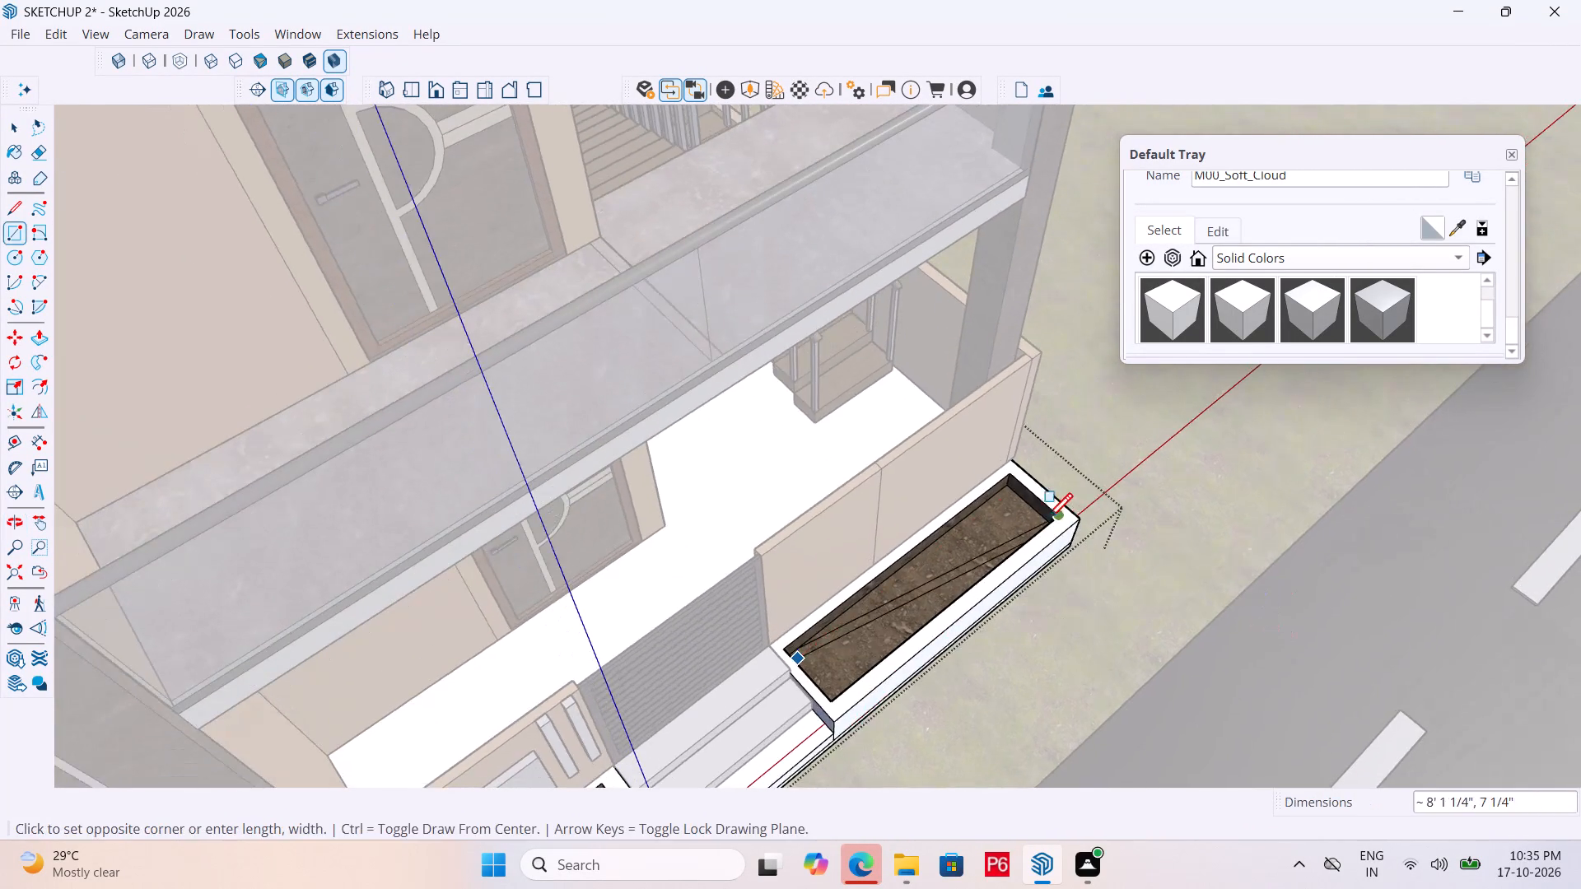
pyautogui.moveTo(1047, 521); pyautogui.dragTo(1144, 528, button='middle')
pyautogui.scroll(14, 1149, 533)
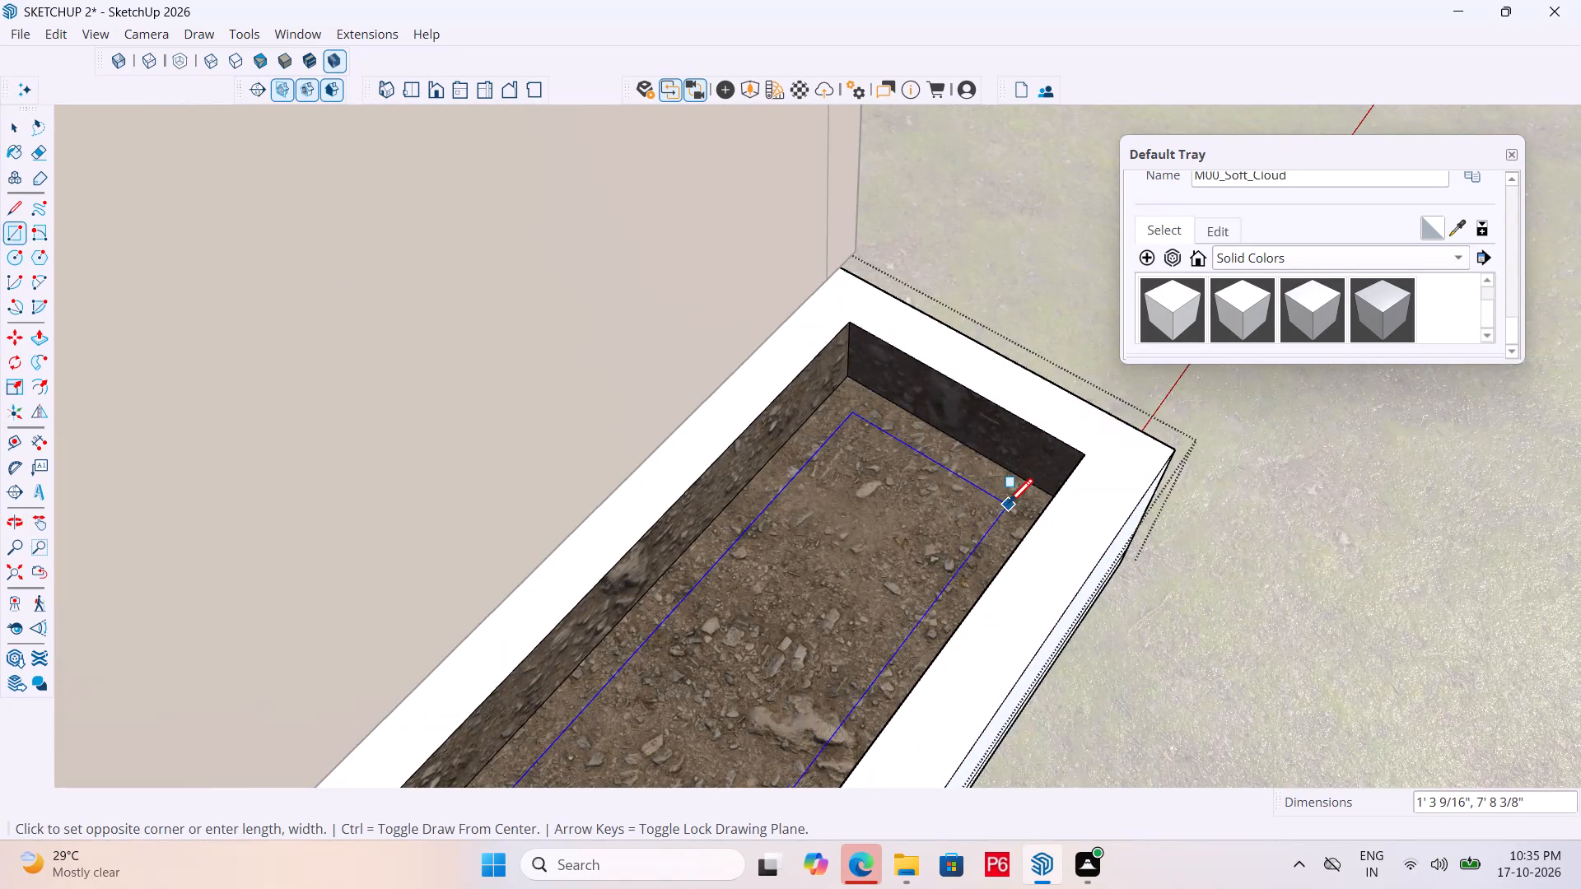
pyautogui.click(1011, 505)
# Save the model.
pyautogui.scroll(-6, 900, 417)
pyautogui.moveTo(1037, 485); pyautogui.dragTo(974, 501, button='middle')
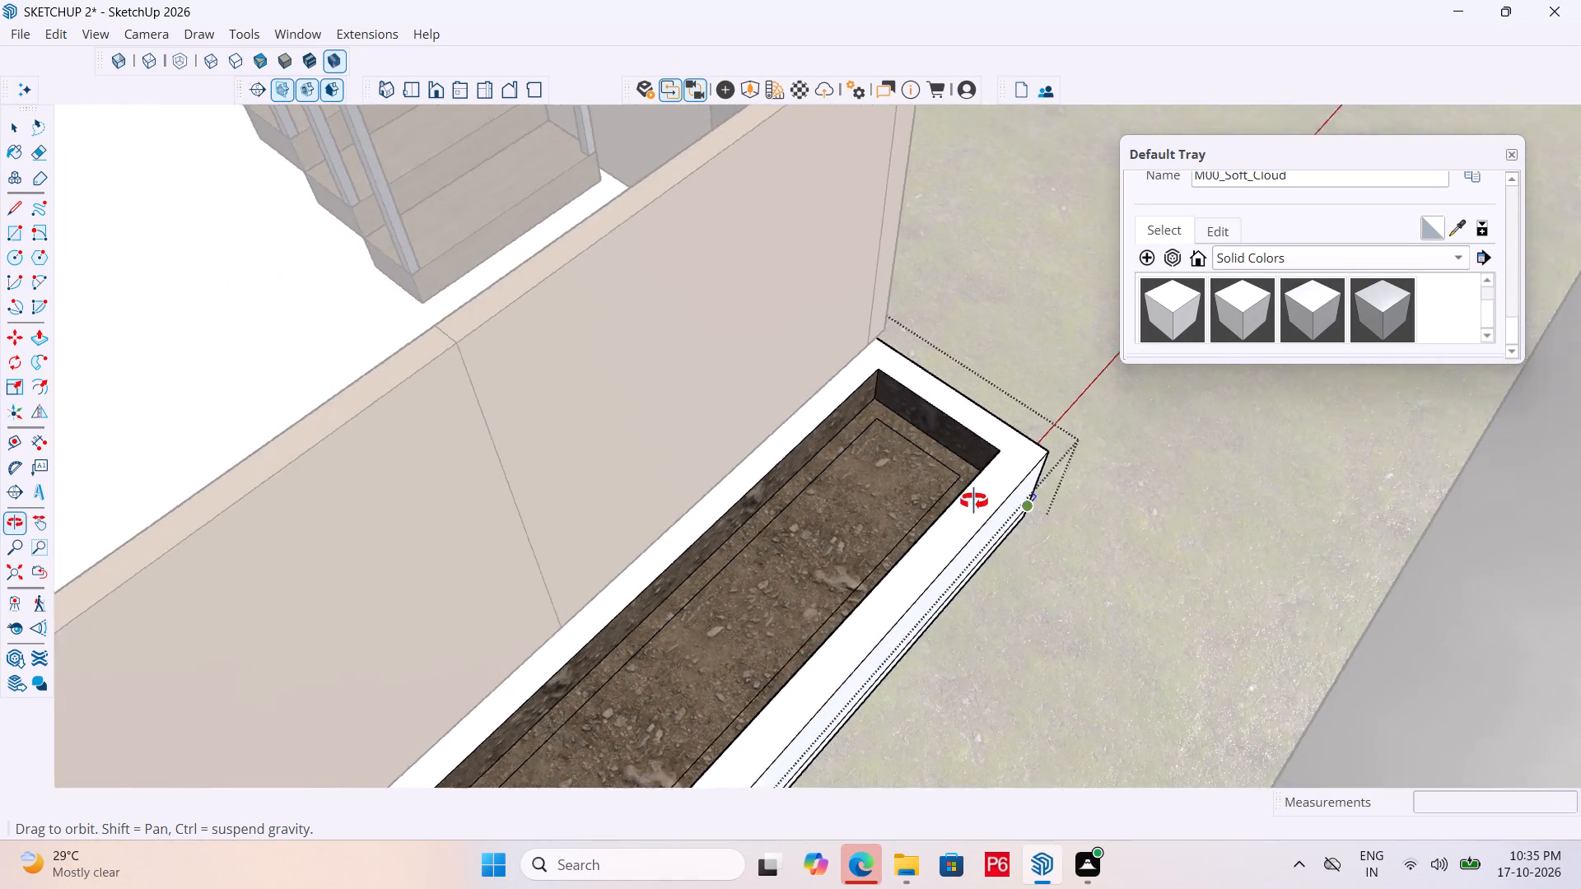
pyautogui.moveTo(974, 501); pyautogui.dragTo(483, 509, button='middle')
pyautogui.hotkey('ctrl', 's')
pyautogui.hotkey('ctrl', 's')
pyautogui.hotkey('ctrl', 's')
# Paint the inset soil rectangle of the planter below the white wall panel with the Soil_04_1K ground material.
pyautogui.scroll(-6, 707, 300)
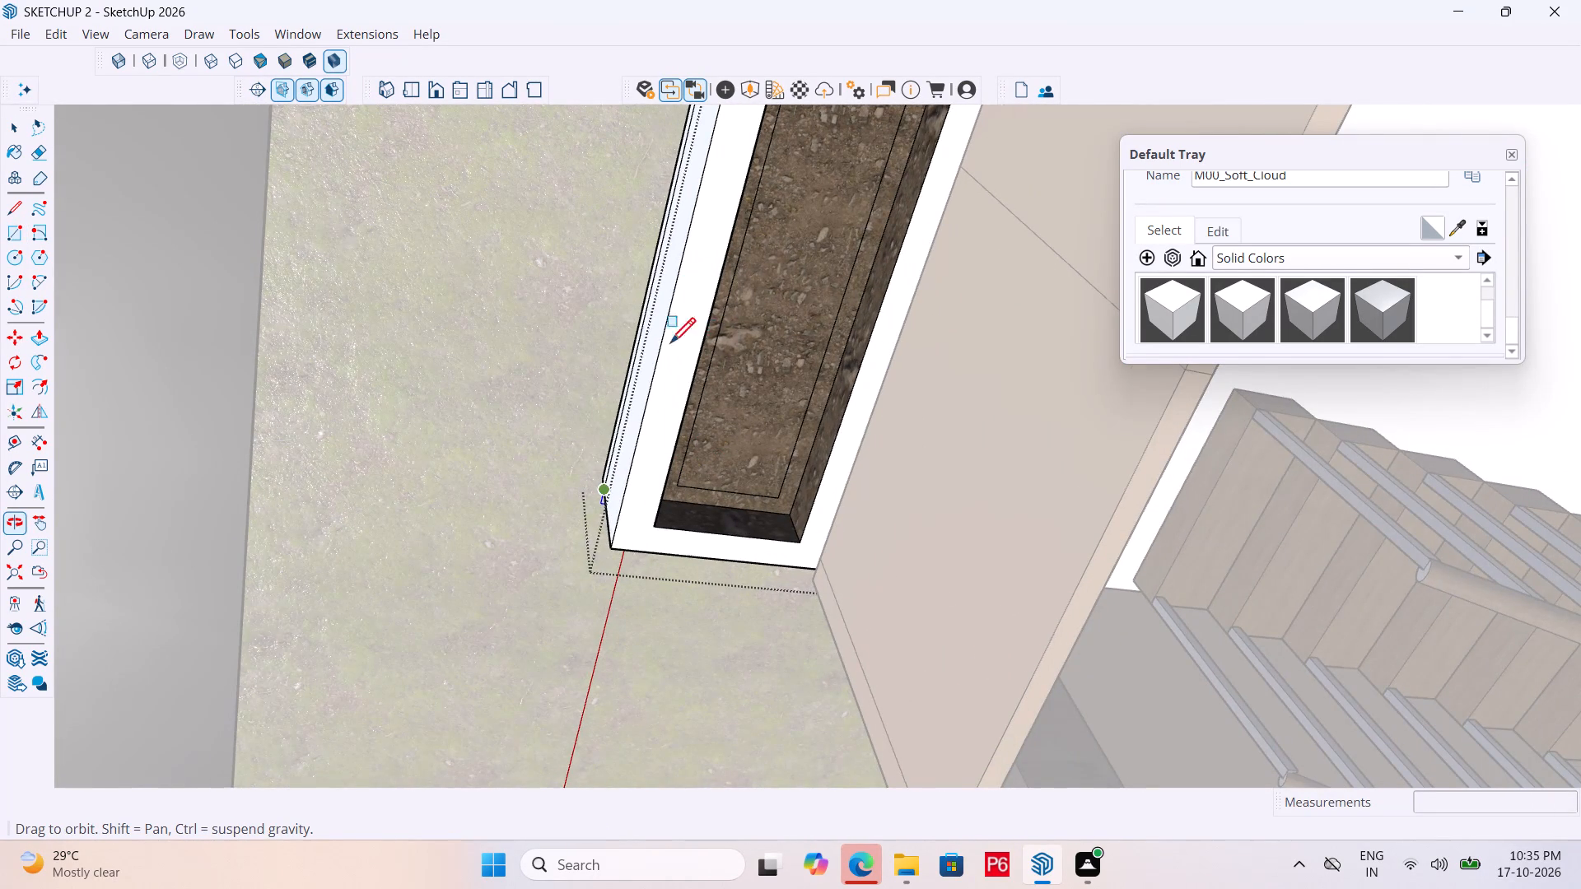
pyautogui.scroll(-5, 516, 388)
pyautogui.scroll(-6, 651, 446)
pyautogui.moveTo(688, 492); pyautogui.dragTo(580, 355, button='middle')
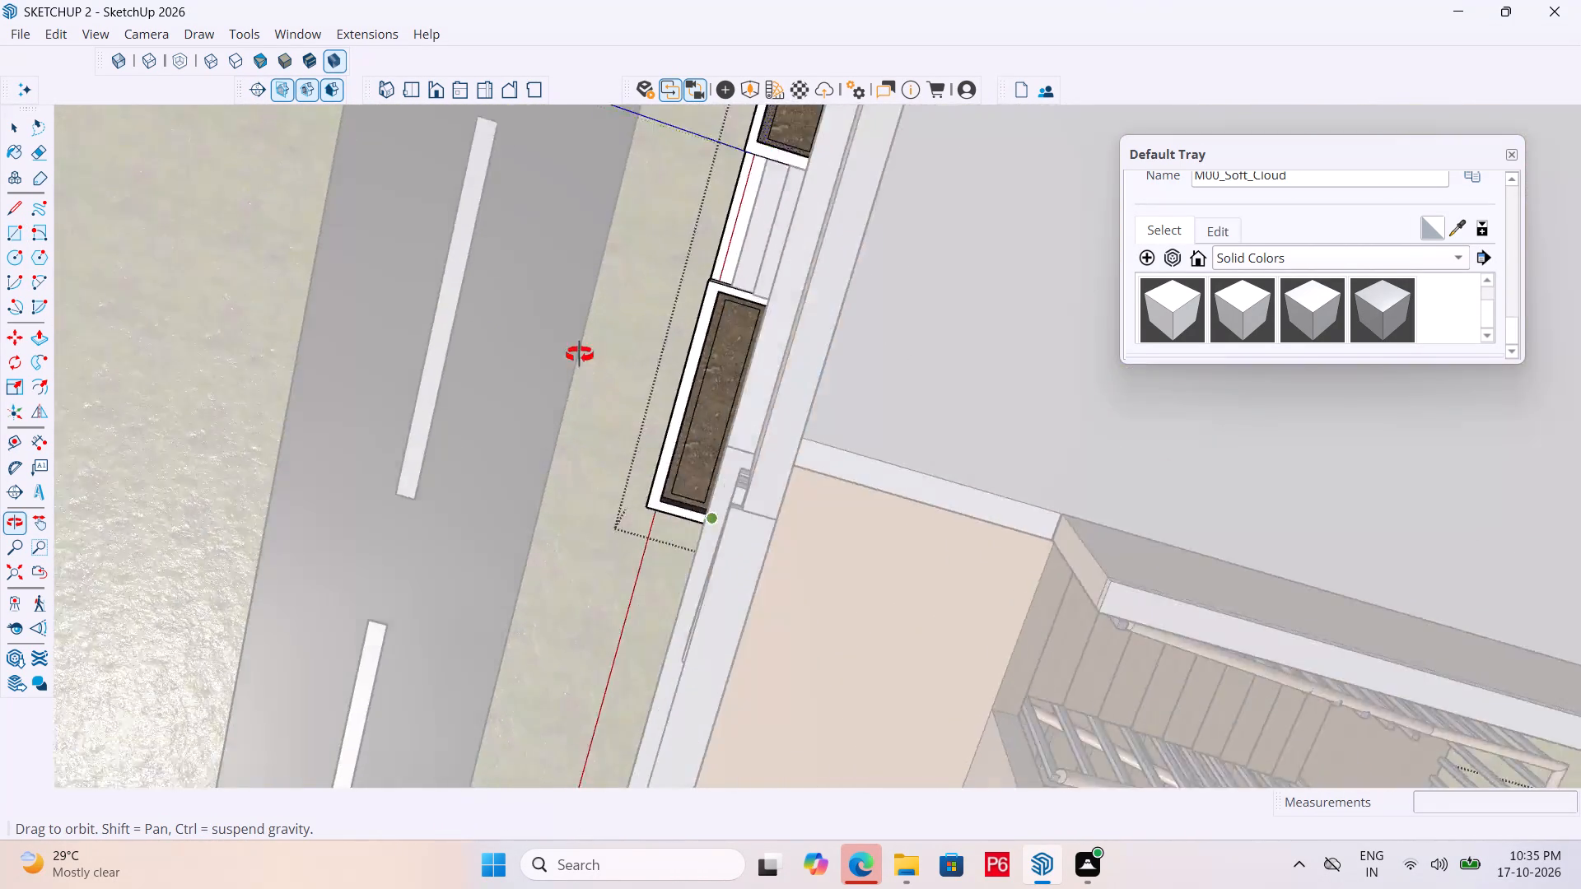
pyautogui.moveTo(580, 355); pyautogui.dragTo(84, 134, button='middle')
pyautogui.moveTo(885, 516); pyautogui.dragTo(427, 383, button='middle')
pyautogui.scroll(6, 536, 480)
pyautogui.press('space')
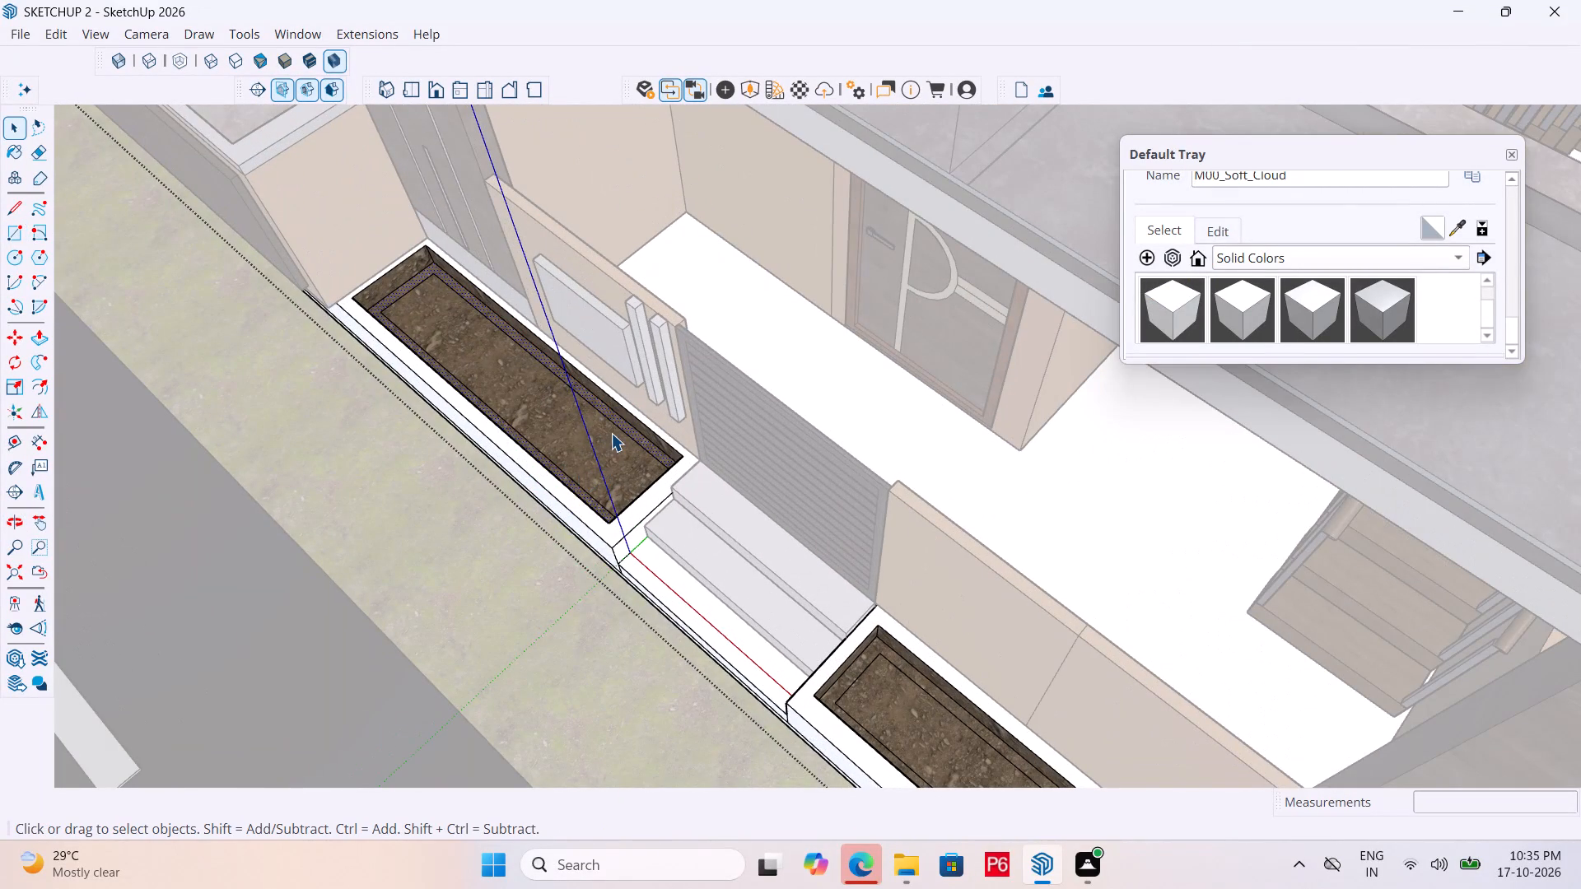
pyautogui.click(568, 442)
pyautogui.scroll(5, 568, 441)
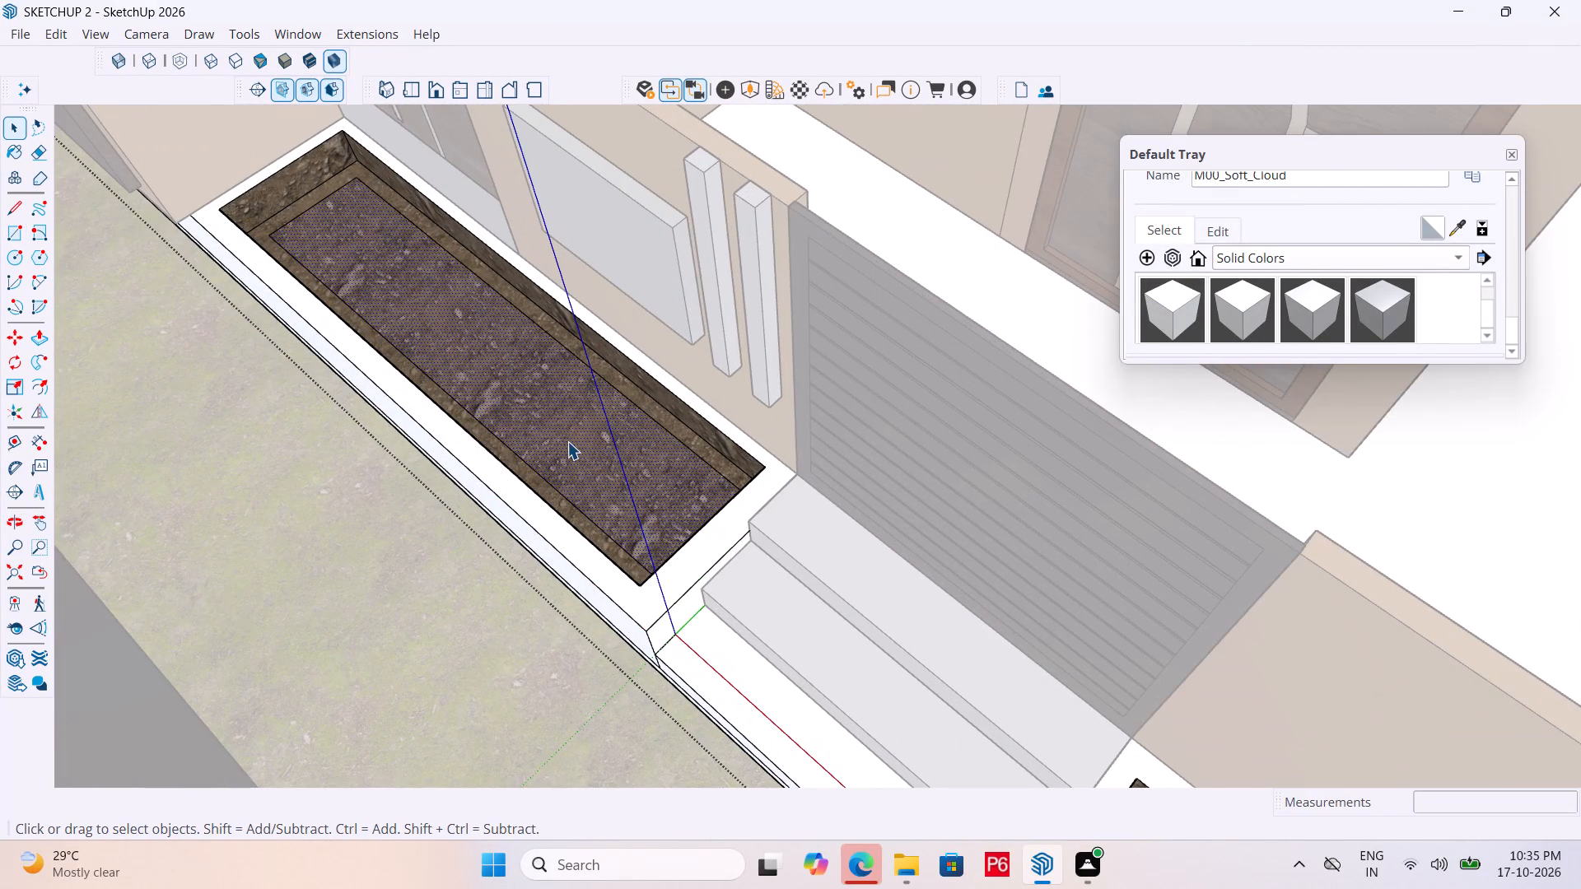
pyautogui.scroll(1, 567, 441)
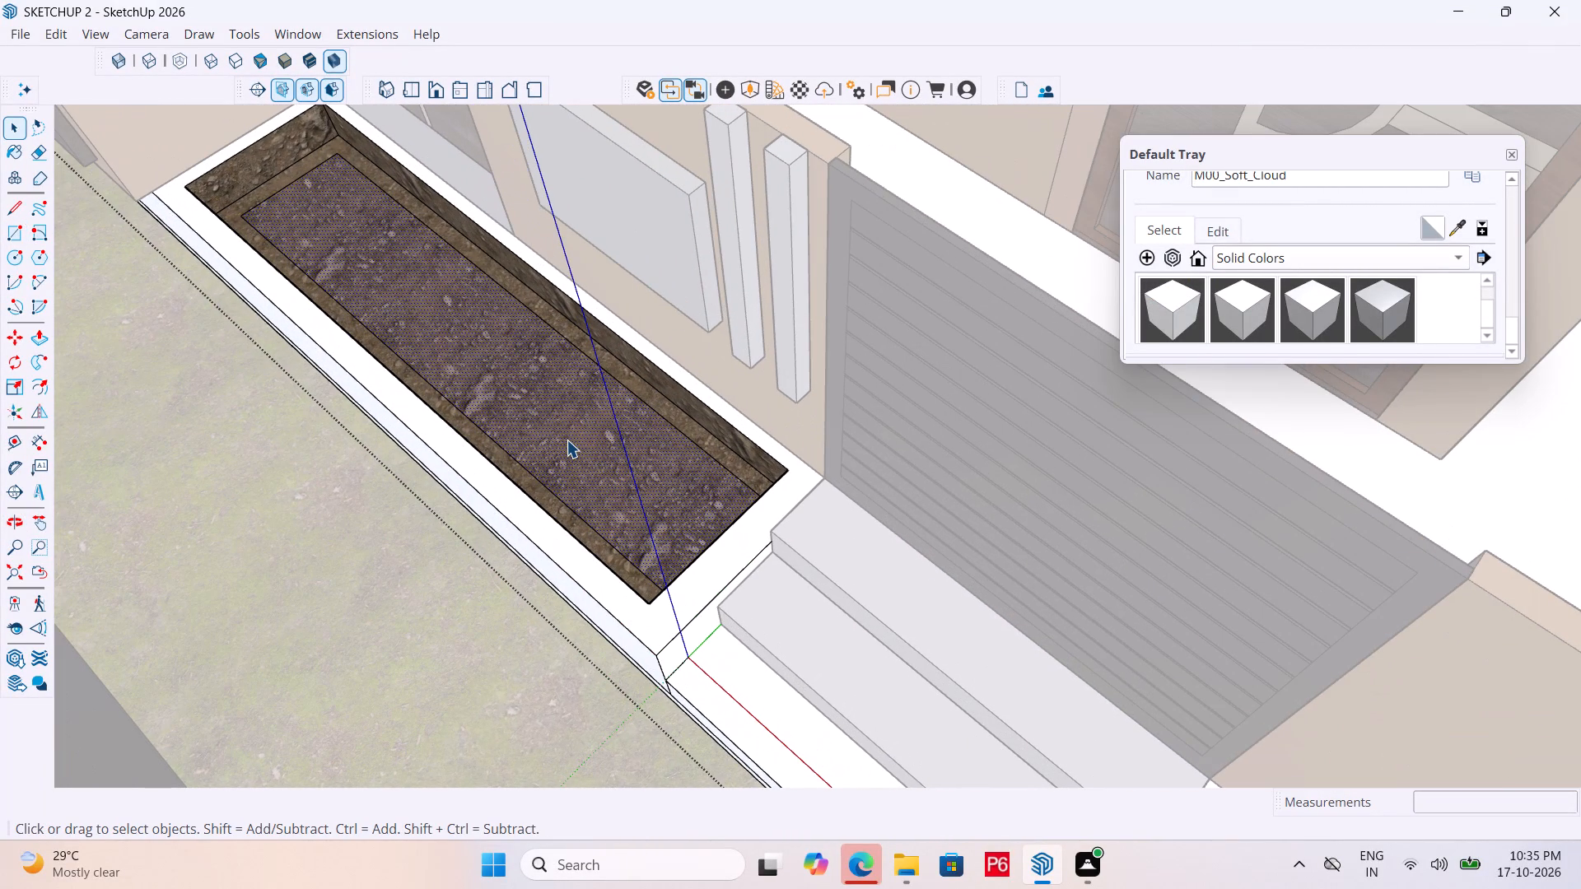
pyautogui.click(1279, 258)
pyautogui.click(1276, 136)
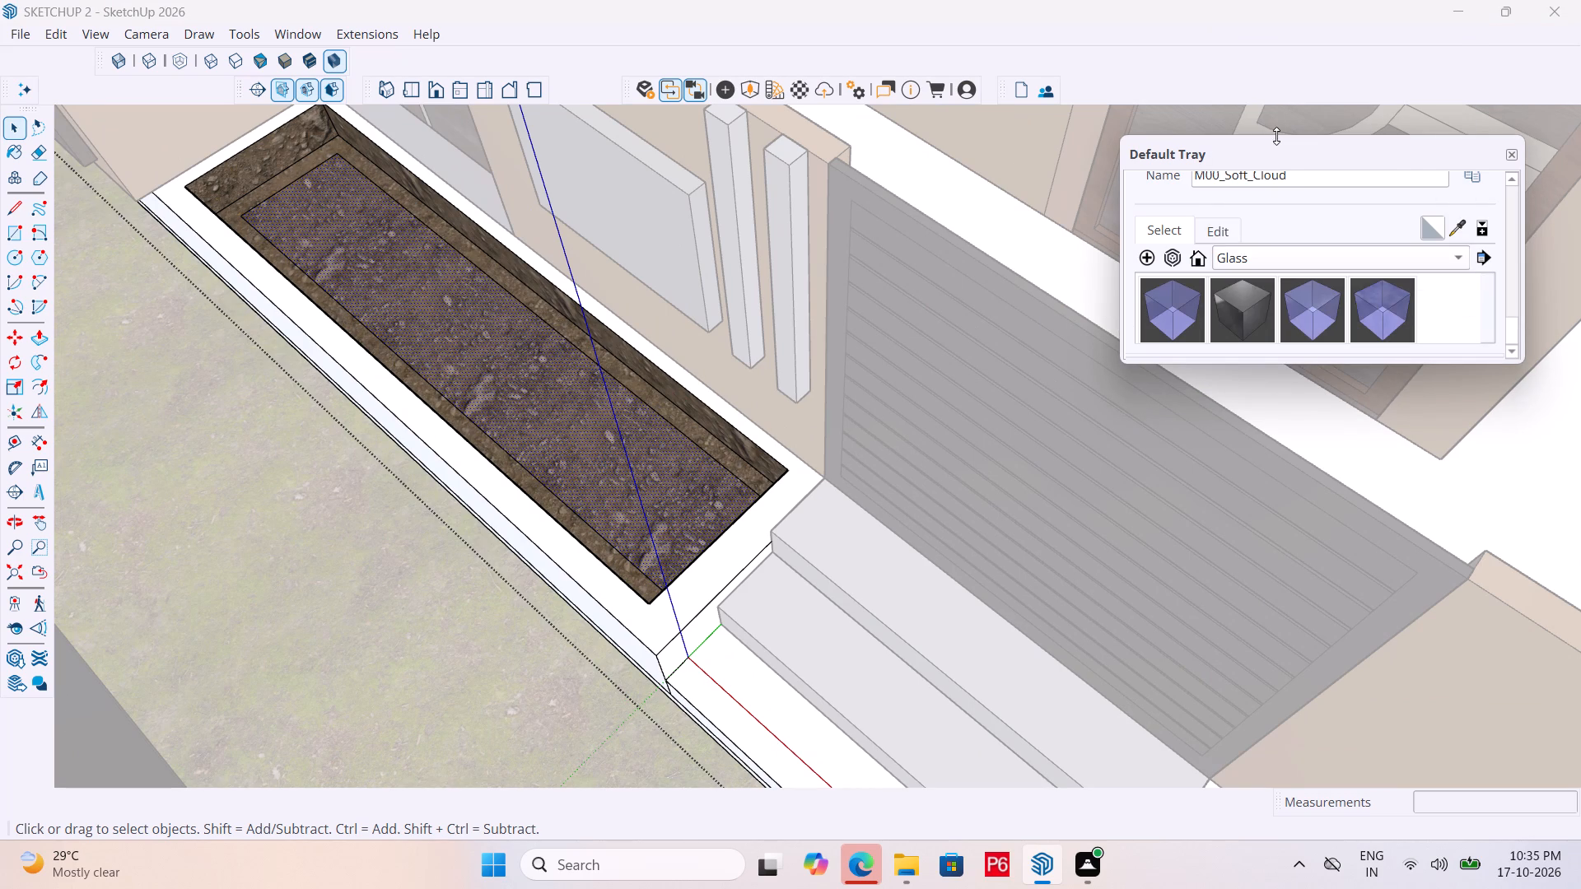
pyautogui.click(1305, 257)
pyautogui.click(1287, 271)
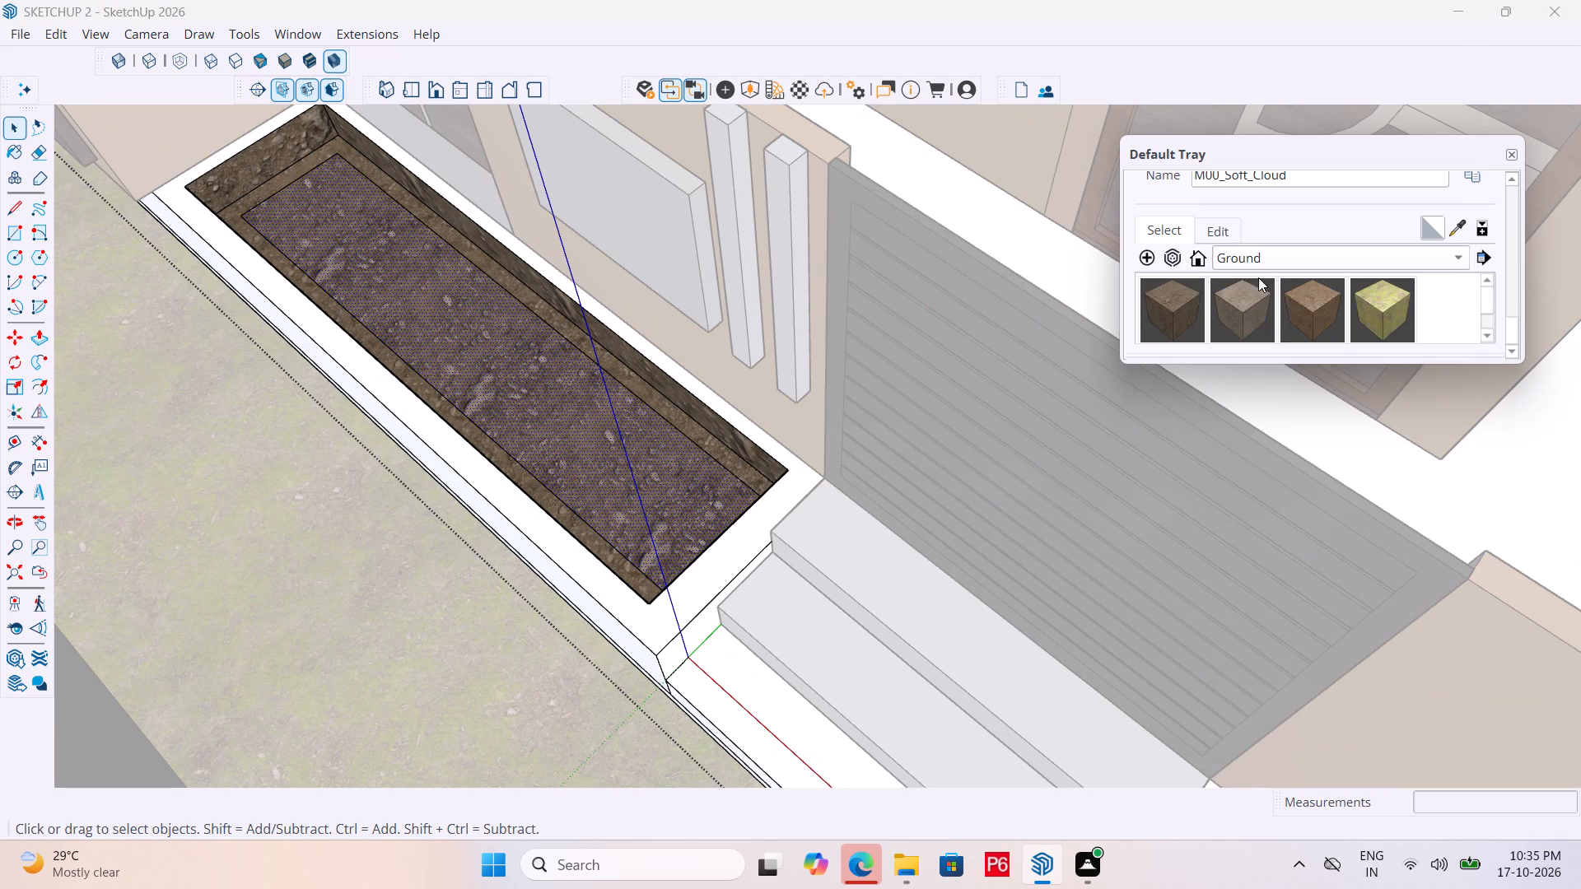
pyautogui.scroll(-1, 1291, 300)
pyautogui.click(1383, 310)
pyautogui.click(598, 448)
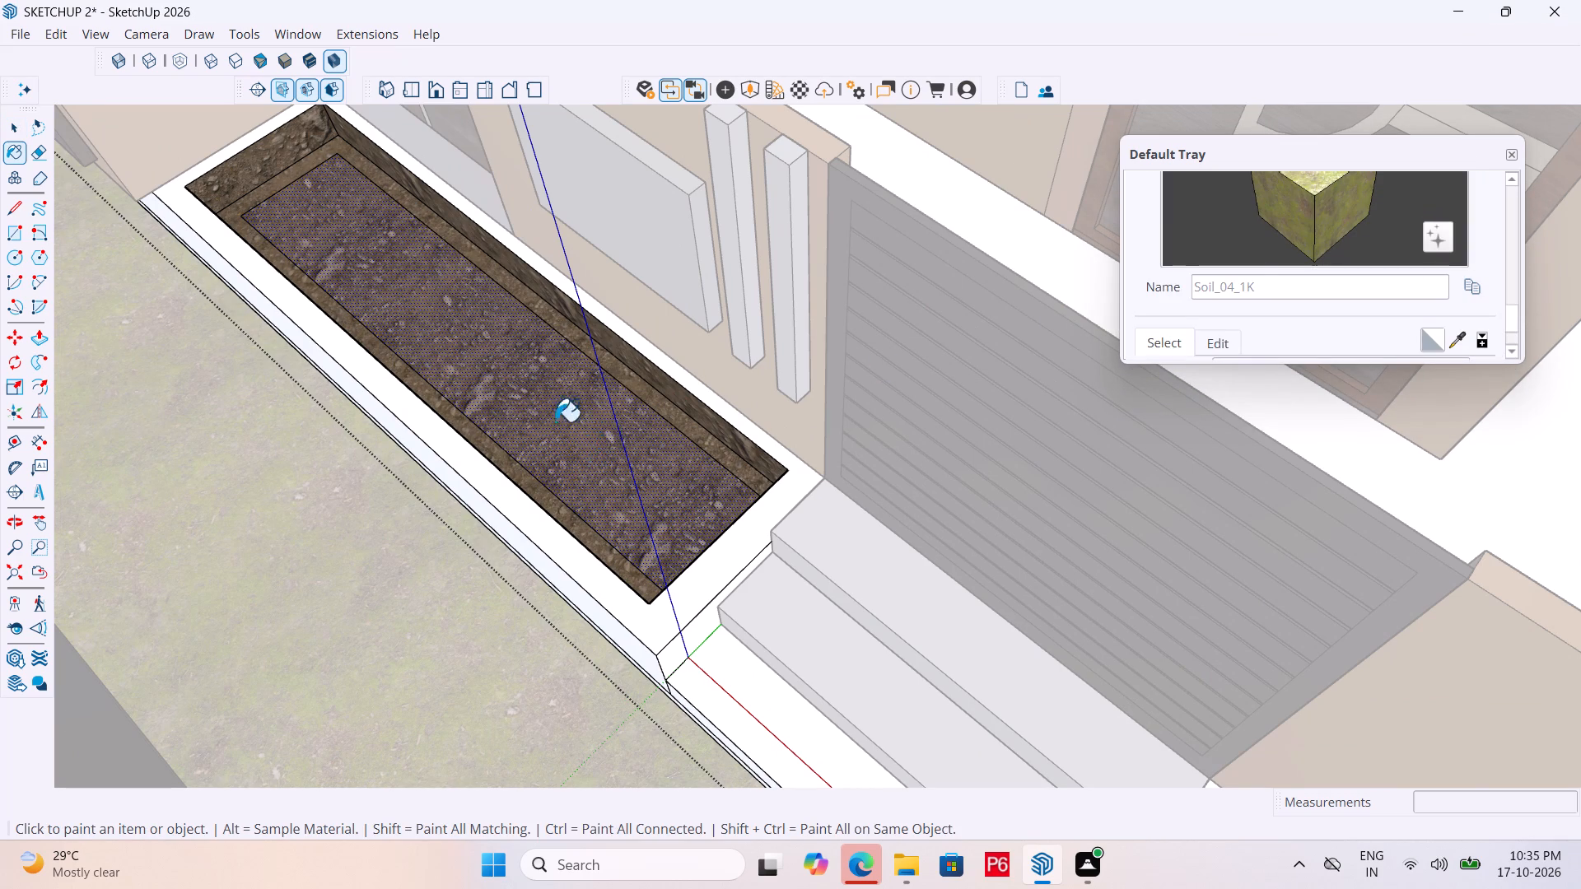
# Paint the inset soil rectangle of the planter across the entrance steps with Soil_04_1K and leave the group.
pyautogui.scroll(-6, 342, 244)
pyautogui.click(795, 623)
pyautogui.scroll(-5, 436, 303)
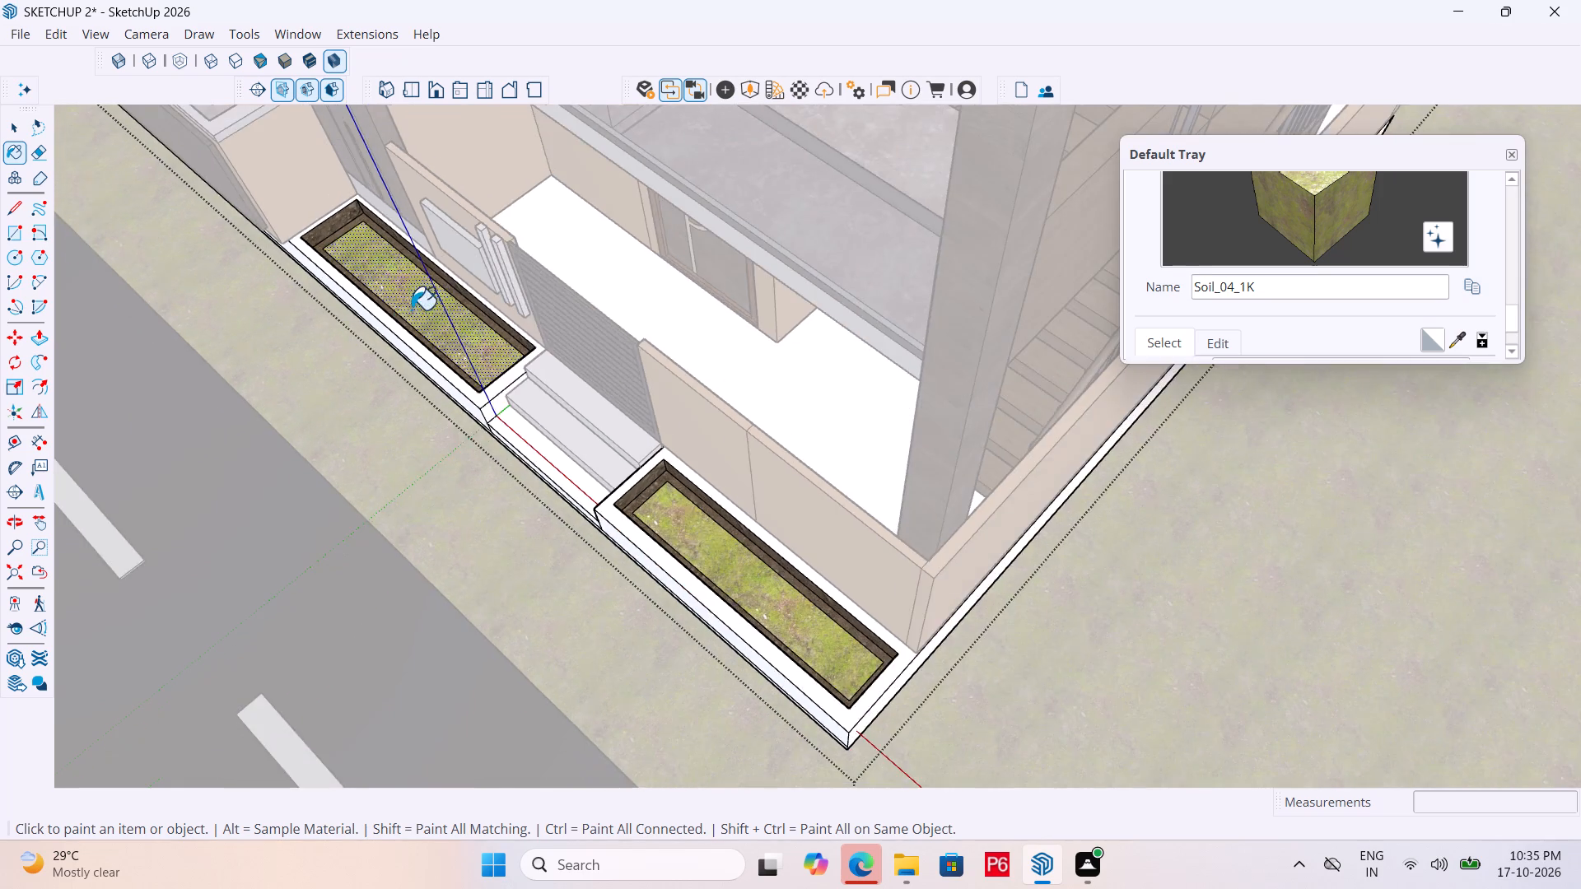
pyautogui.scroll(-1, 411, 310)
pyautogui.scroll(-11, 520, 297)
pyautogui.press('space')
pyautogui.scroll(-6, 695, 393)
pyautogui.press('space')
pyautogui.doubleClick(234, 618)
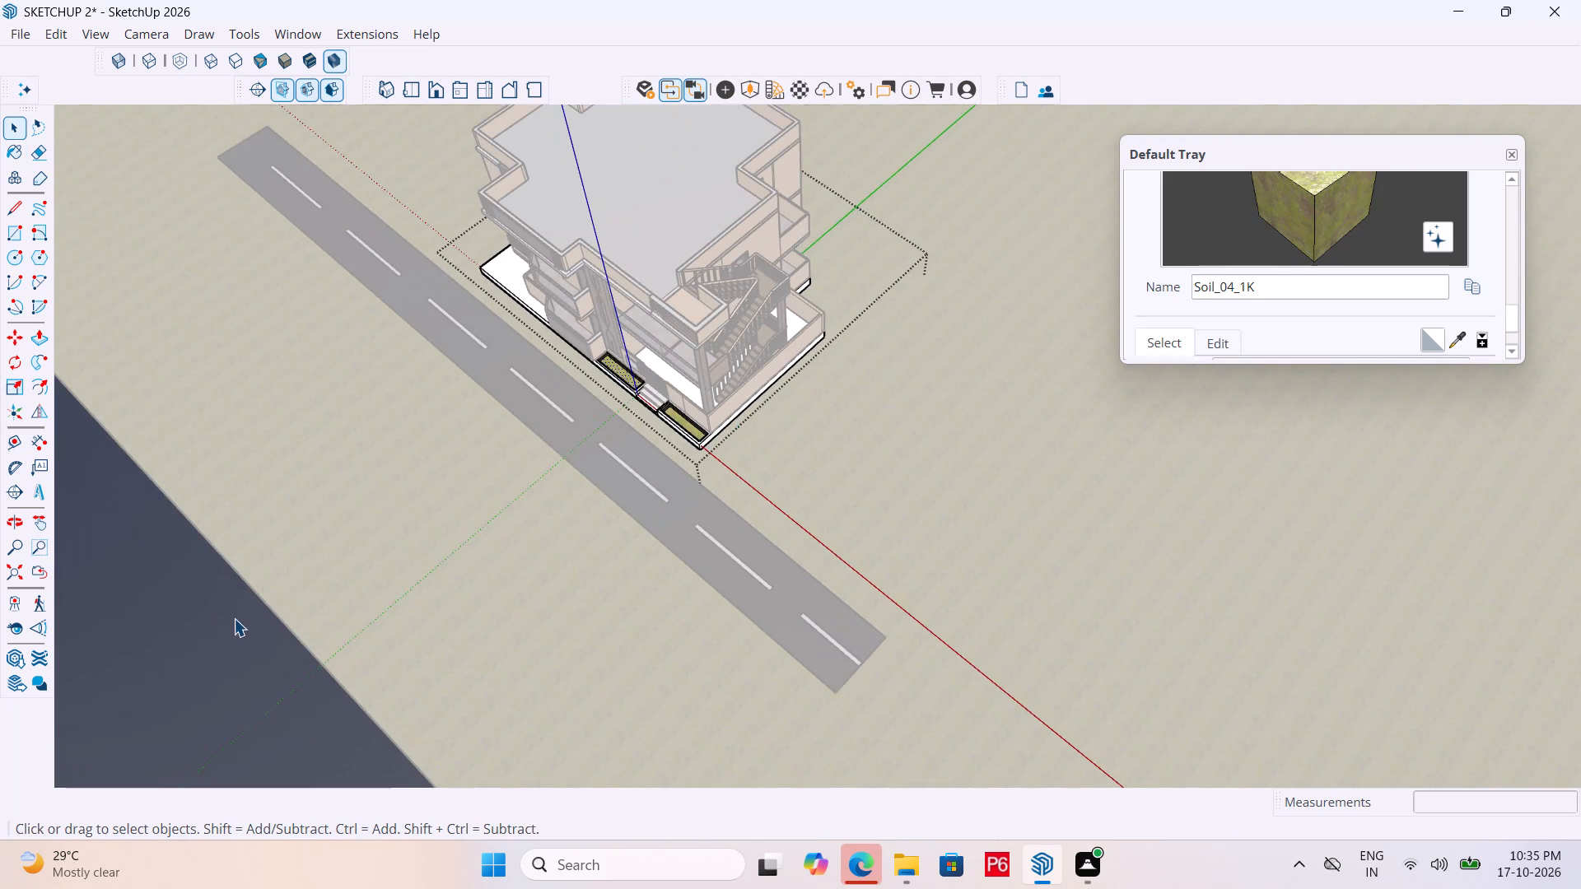
# Inspect the painted planters, the plinth edge, the road and the house facade from several angles.
pyautogui.moveTo(379, 504); pyautogui.dragTo(494, 274, button='middle')
pyautogui.scroll(4, 510, 301)
pyautogui.scroll(5, 744, 473)
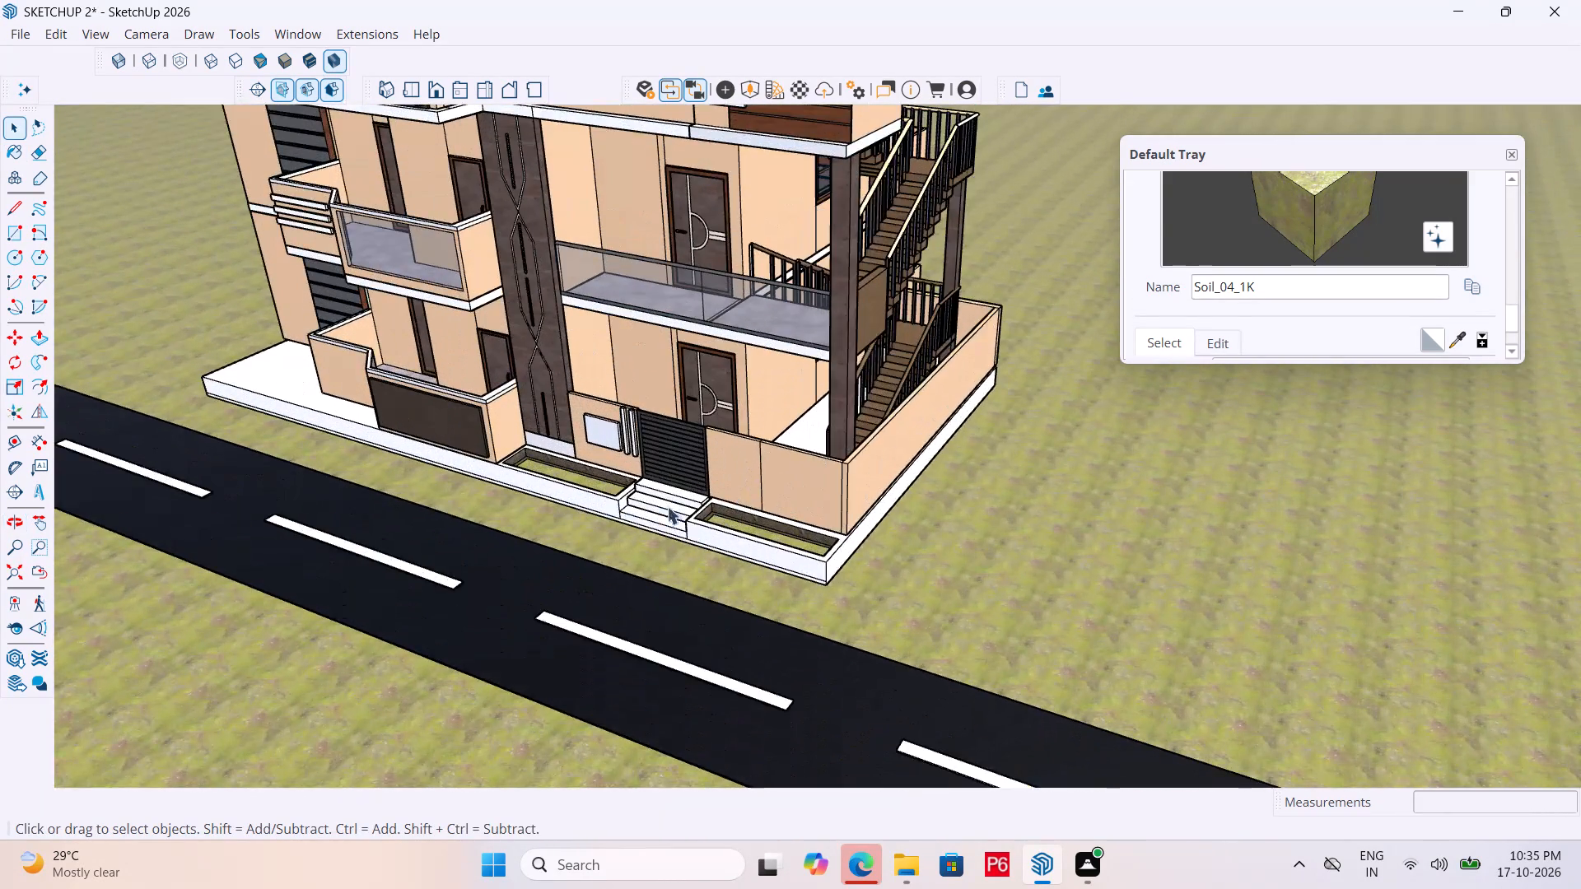
pyautogui.scroll(6, 667, 506)
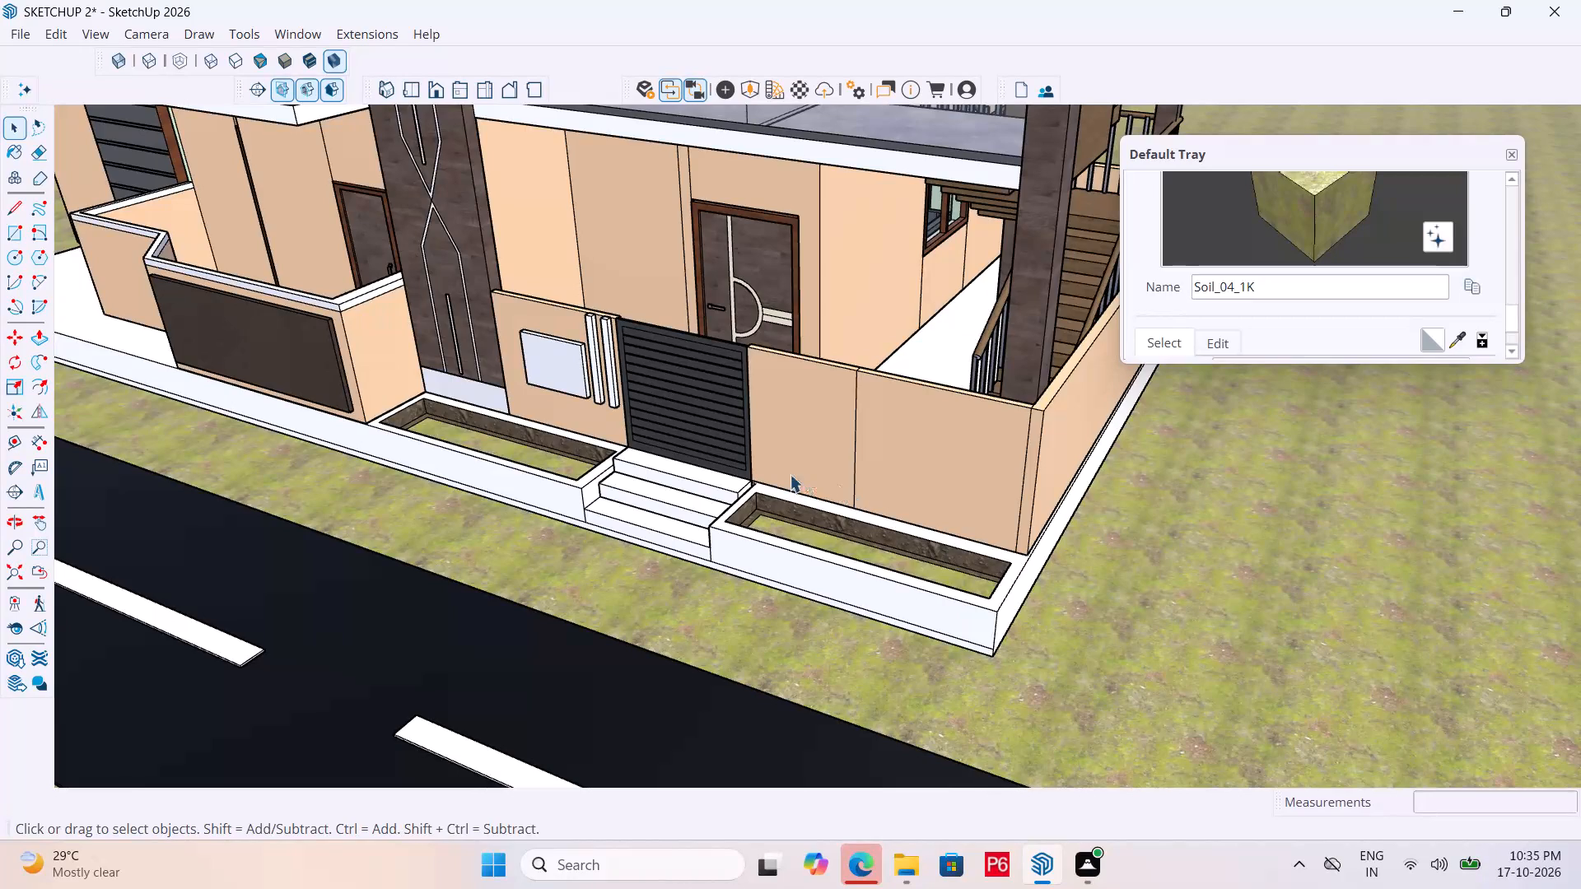
pyautogui.scroll(-6, 837, 501)
pyautogui.scroll(-5, 906, 551)
pyautogui.moveTo(822, 552); pyautogui.dragTo(664, 514, button='middle')
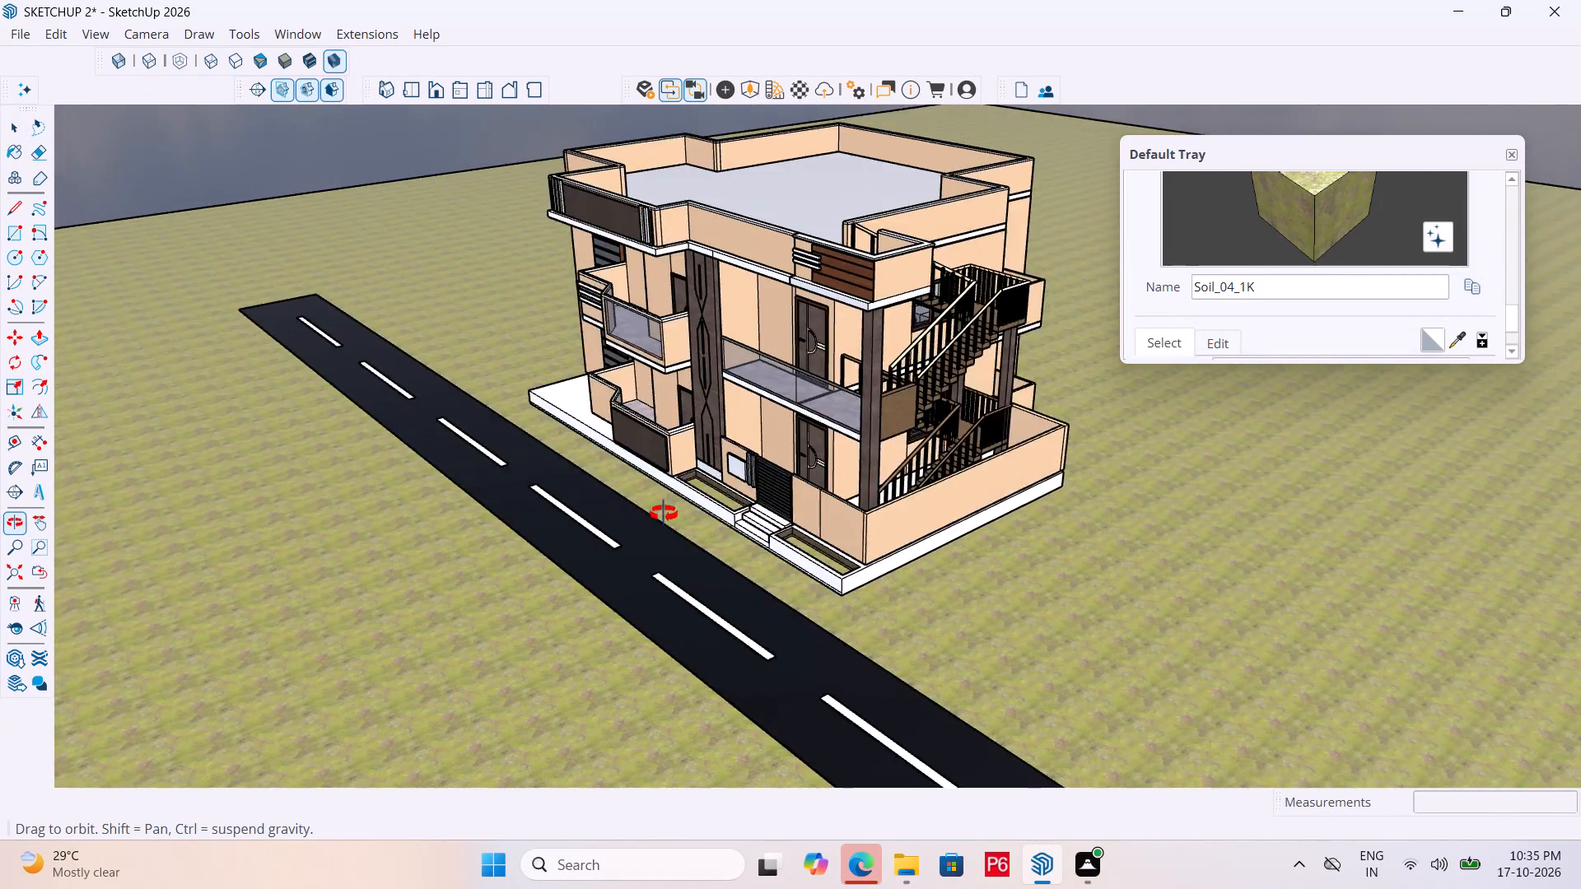
pyautogui.moveTo(664, 514); pyautogui.dragTo(743, 484, button='middle')
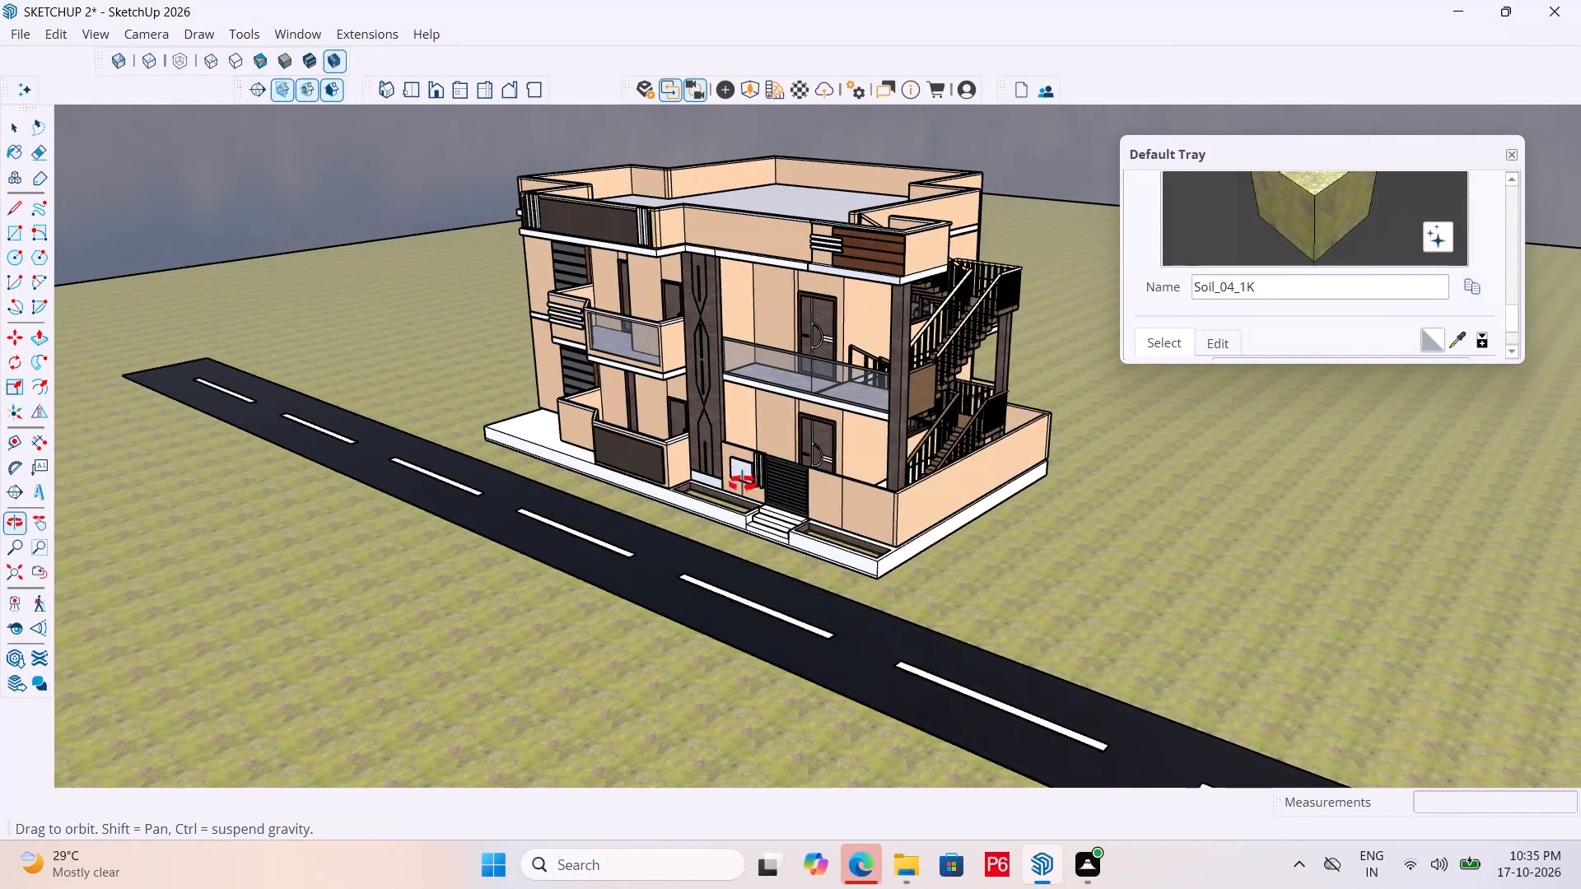
pyautogui.moveTo(743, 484); pyautogui.dragTo(907, 466, button='middle')
pyautogui.scroll(1, 469, 447)
pyautogui.moveTo(481, 468); pyautogui.dragTo(1058, 501, button='middle')
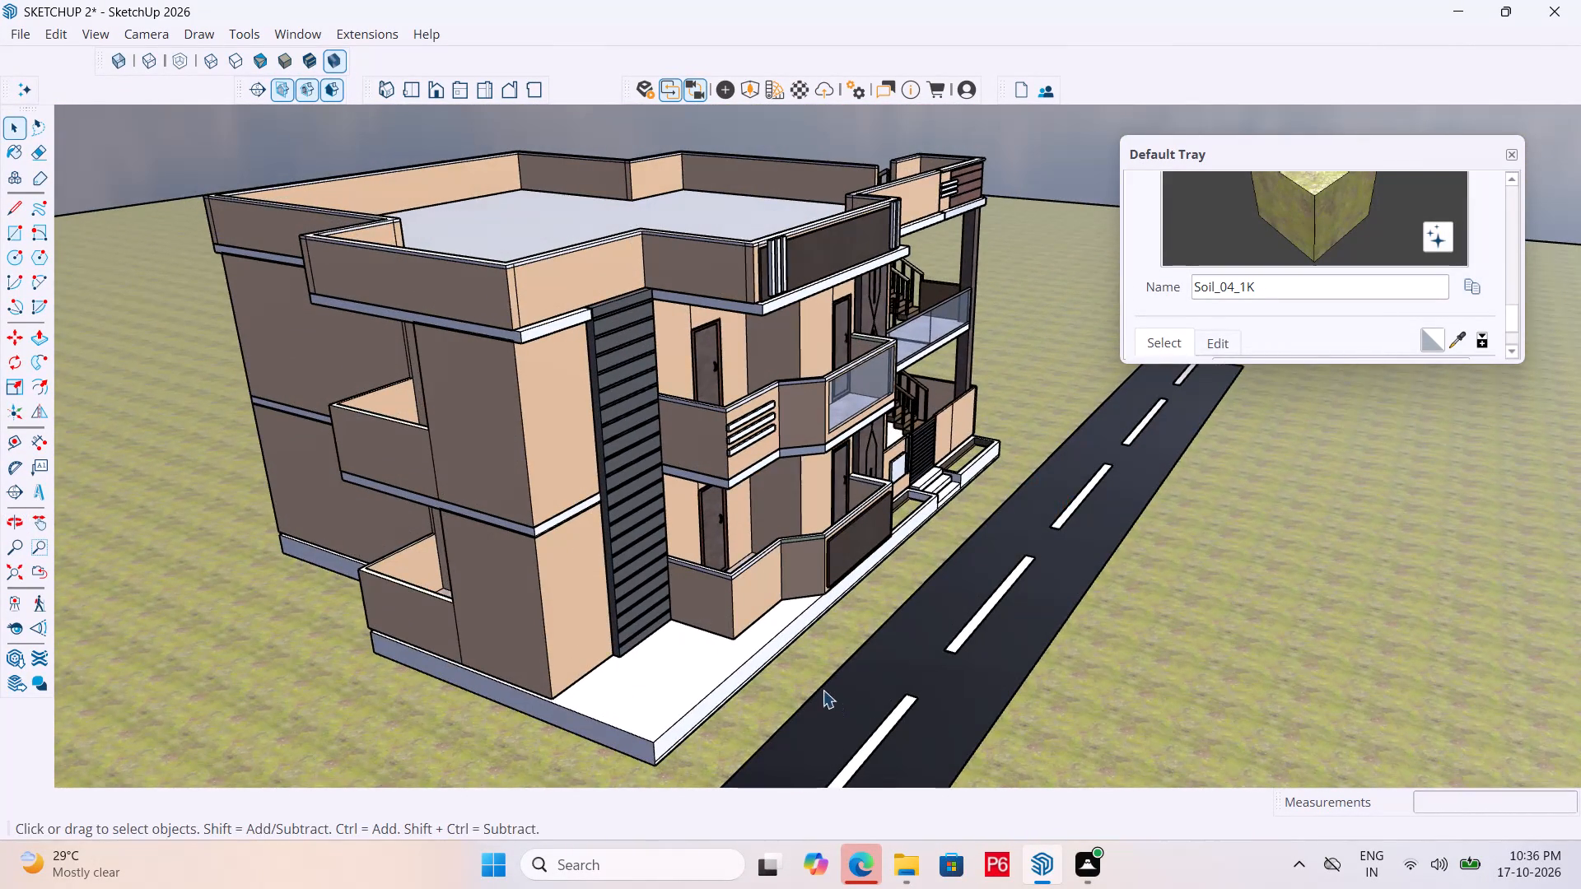
pyautogui.moveTo(823, 690); pyautogui.dragTo(455, 678, button='middle')
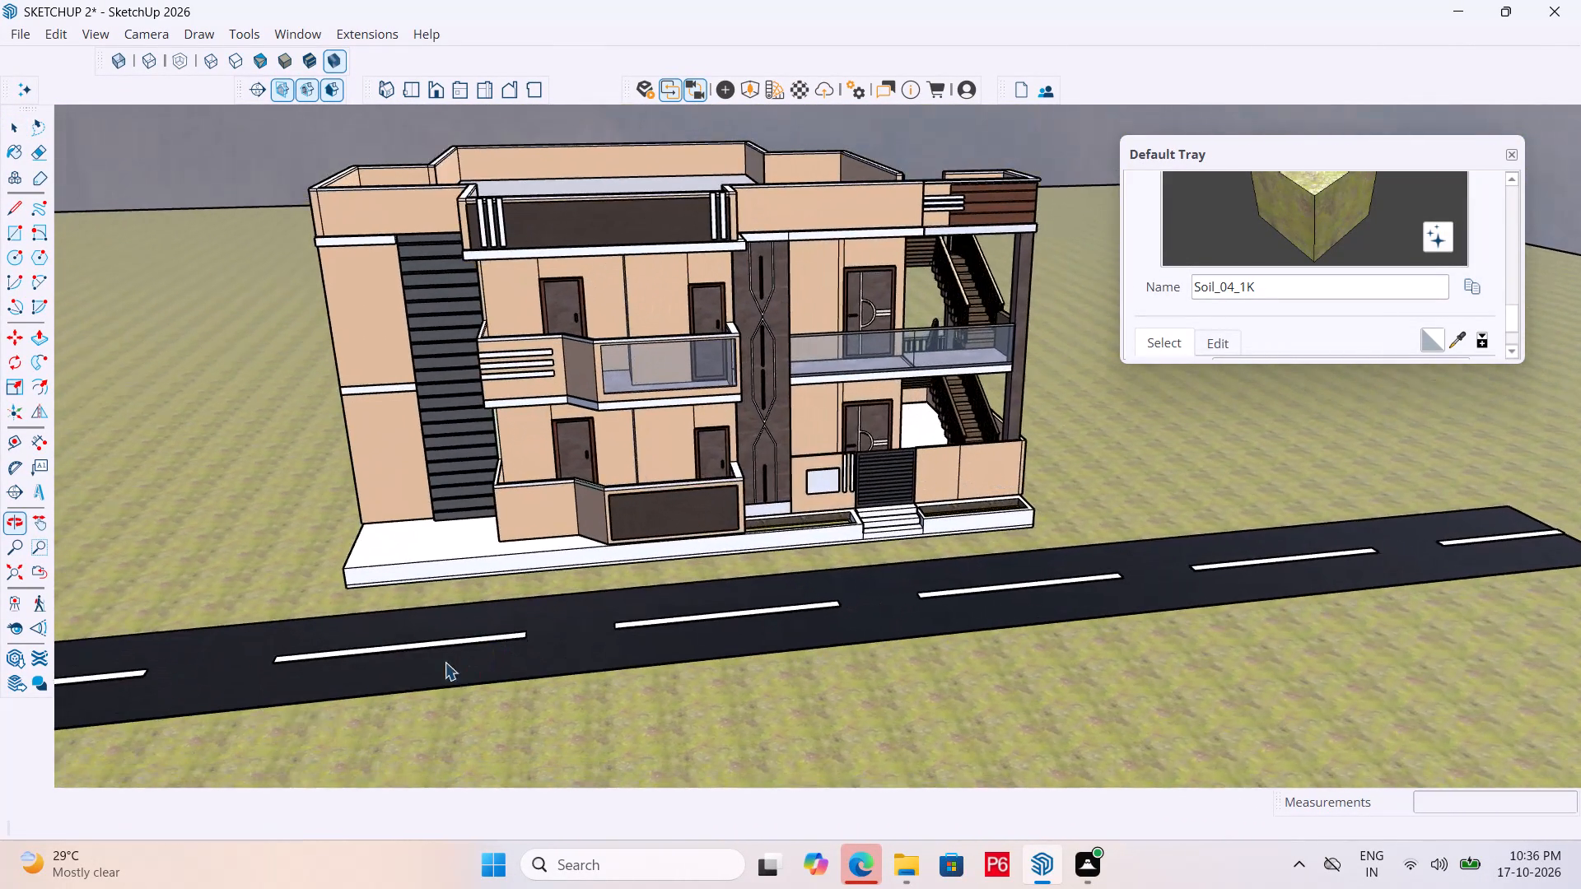
pyautogui.scroll(-6, 401, 513)
pyautogui.scroll(-6, 505, 508)
pyautogui.moveTo(767, 574); pyautogui.dragTo(438, 679, button='middle')
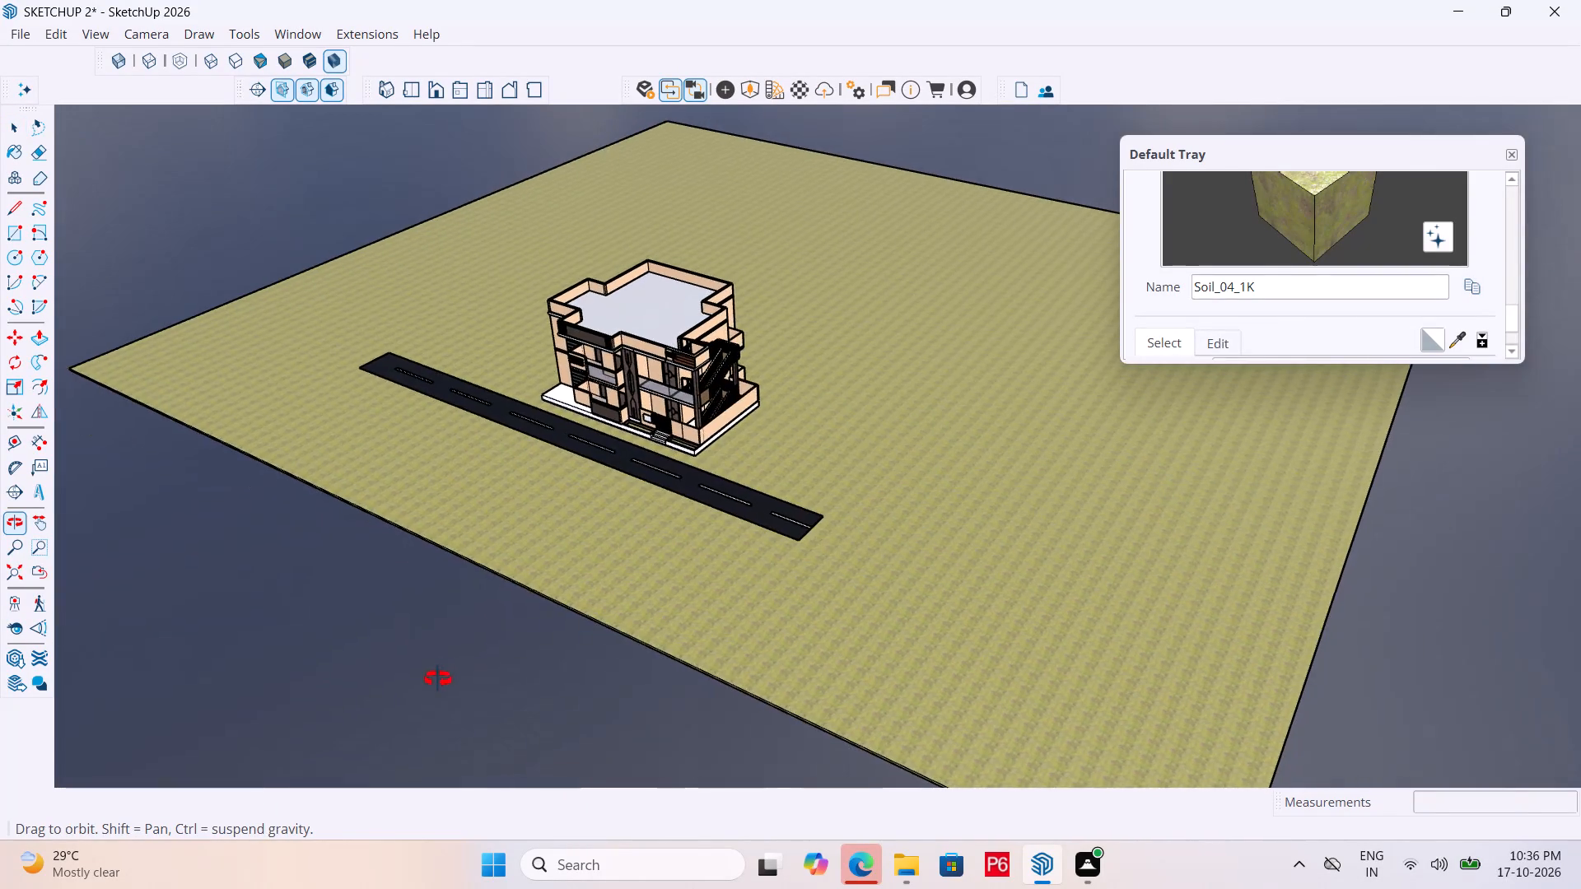
pyautogui.moveTo(438, 679); pyautogui.dragTo(441, 679, button='middle')
pyautogui.scroll(5, 481, 622)
pyautogui.scroll(6, 600, 296)
pyautogui.moveTo(660, 331); pyautogui.dragTo(846, 357, button='middle')
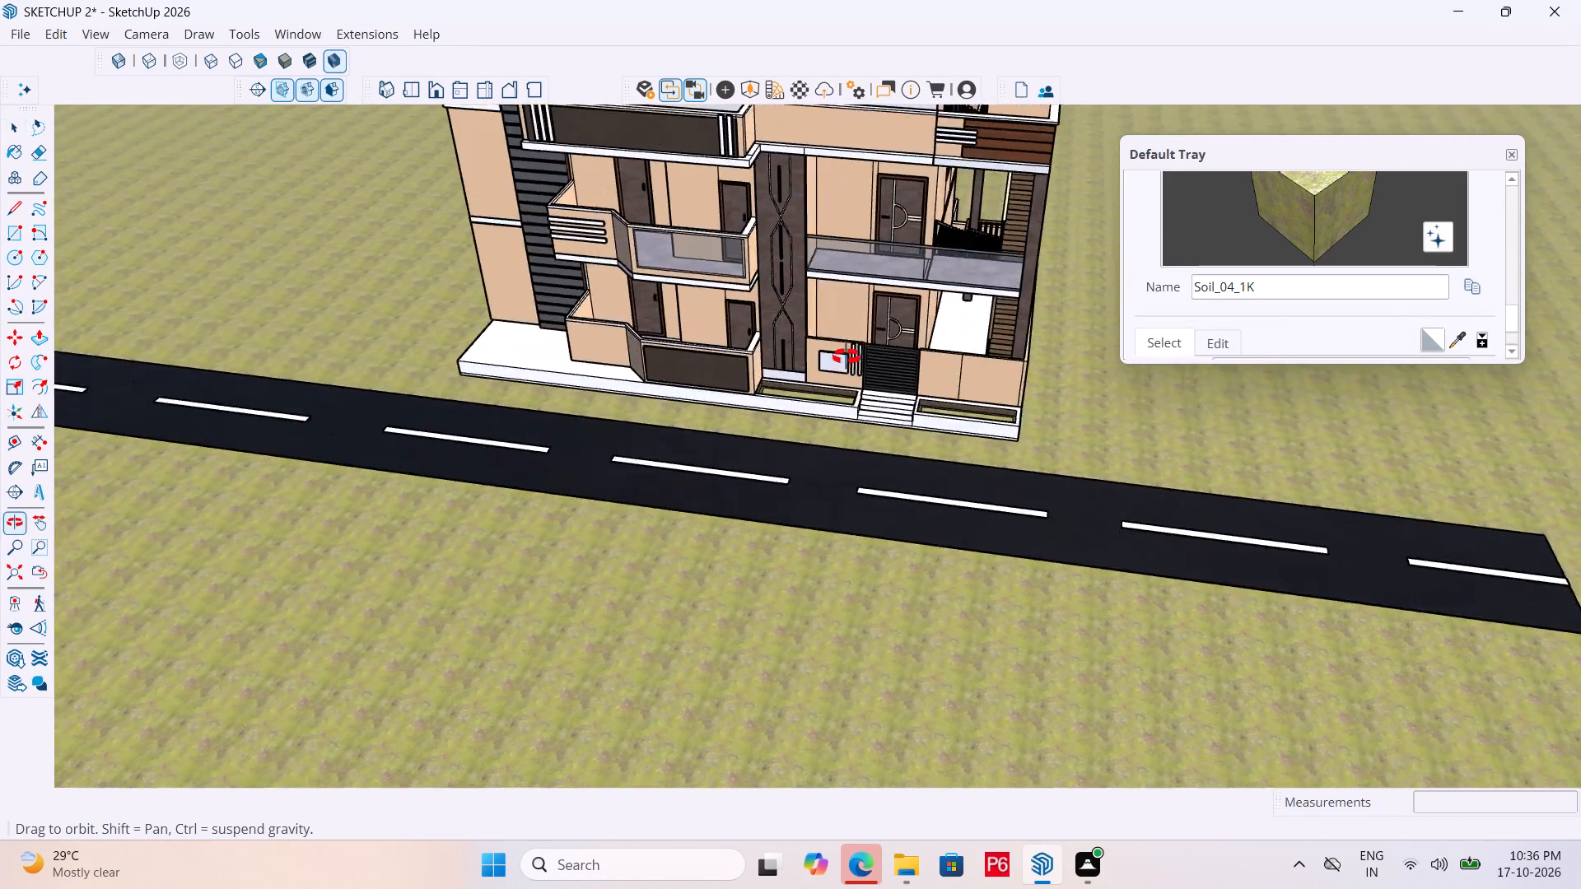
pyautogui.moveTo(846, 357); pyautogui.dragTo(1155, 362, button='middle')
pyautogui.scroll(6, 569, 452)
pyautogui.scroll(11, 665, 477)
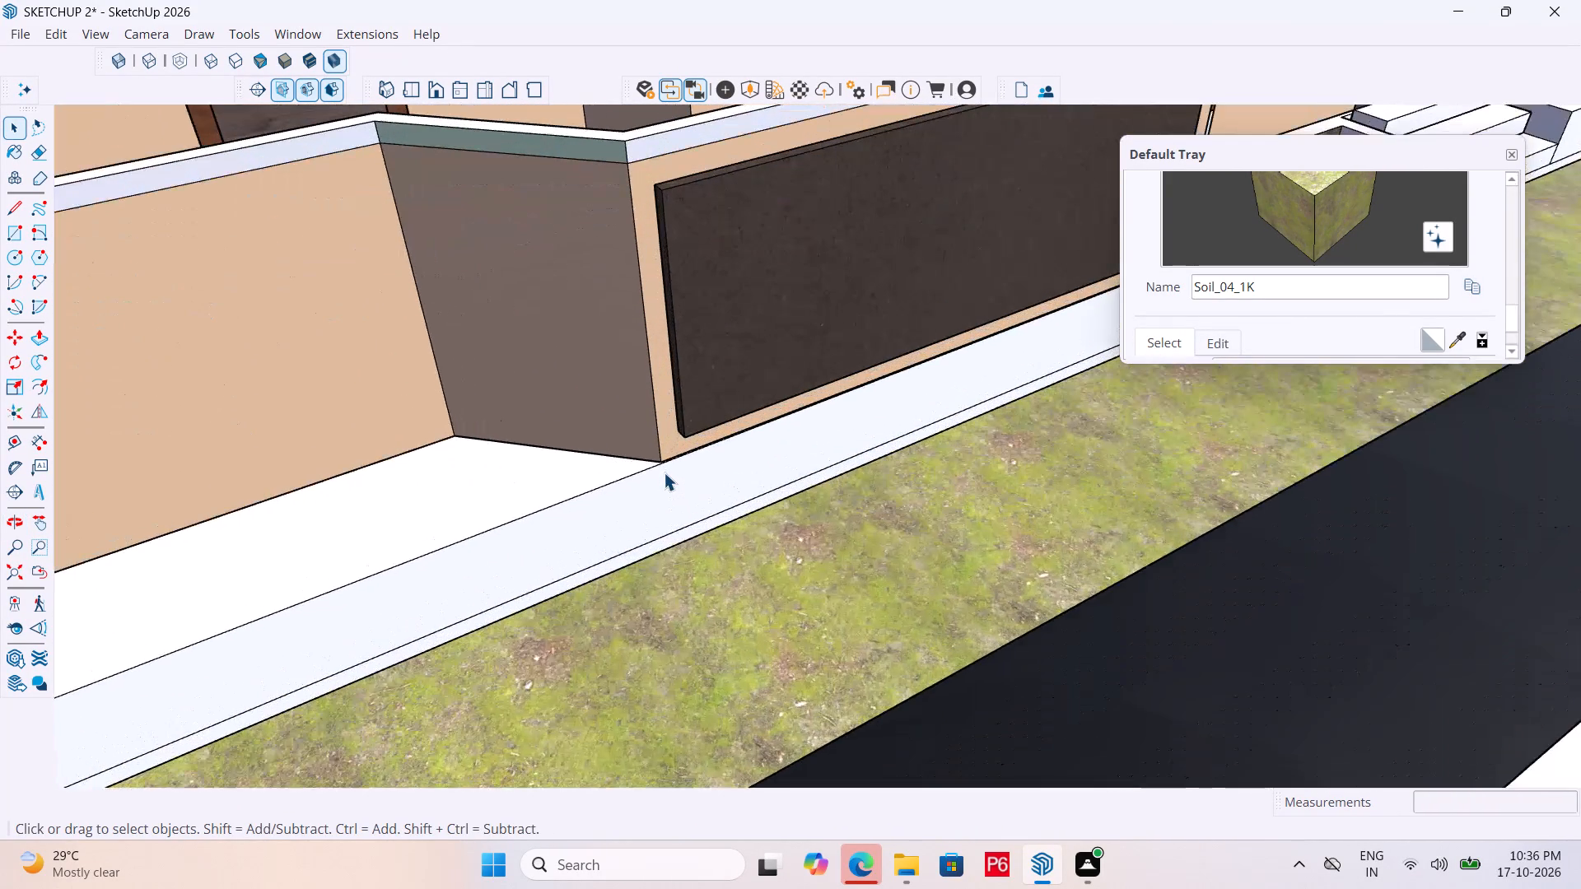
pyautogui.click(639, 499)
pyautogui.moveTo(651, 422); pyautogui.dragTo(559, 222, button='middle')
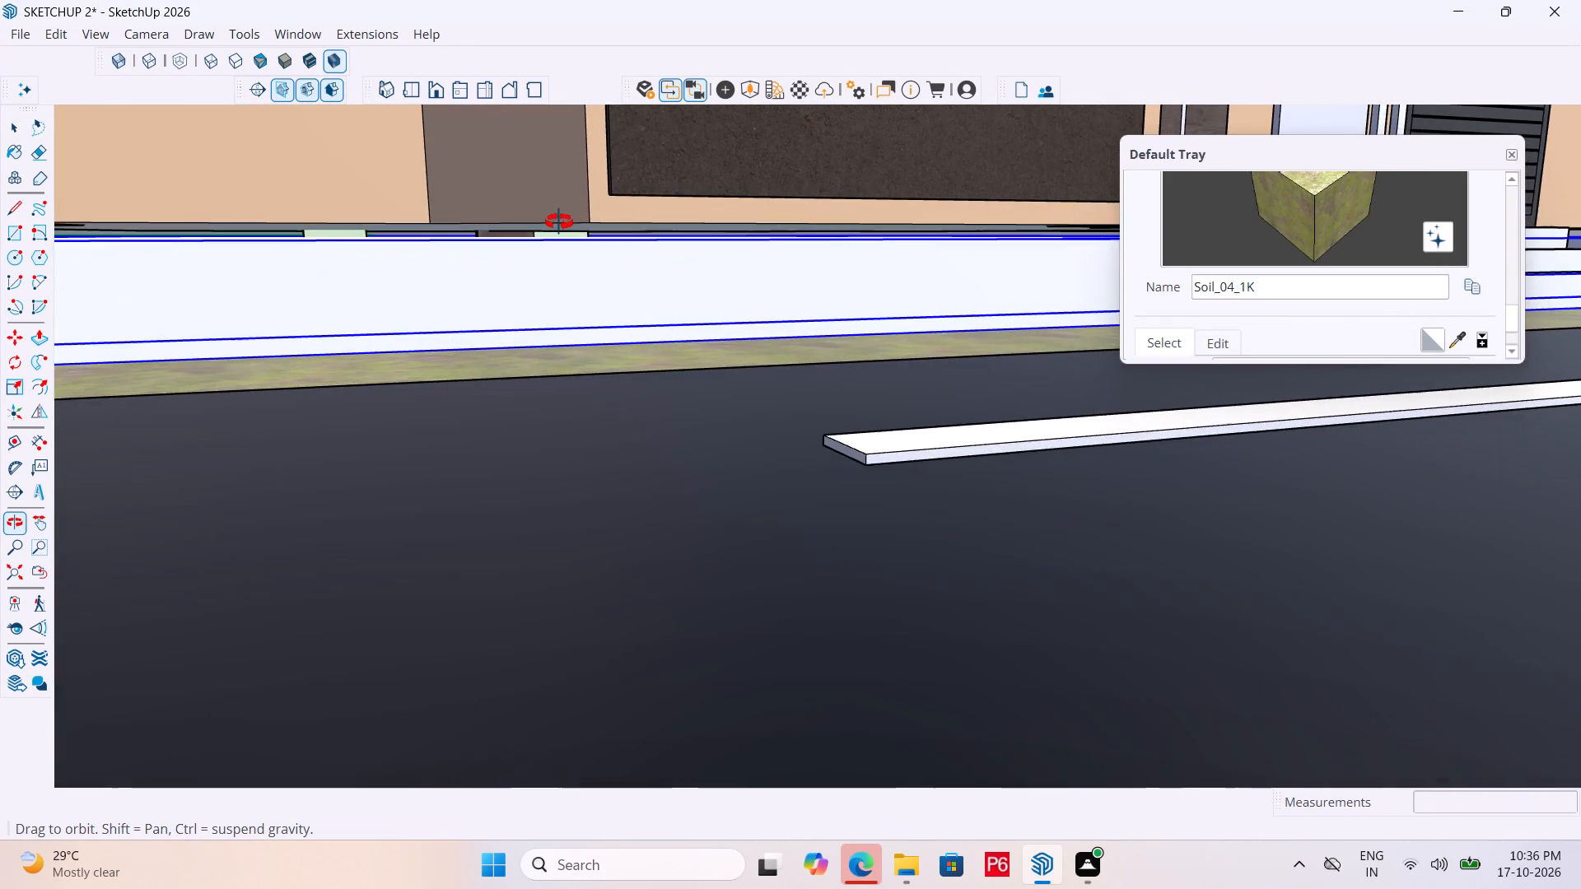
pyautogui.moveTo(559, 222); pyautogui.dragTo(0, 328, button='middle')
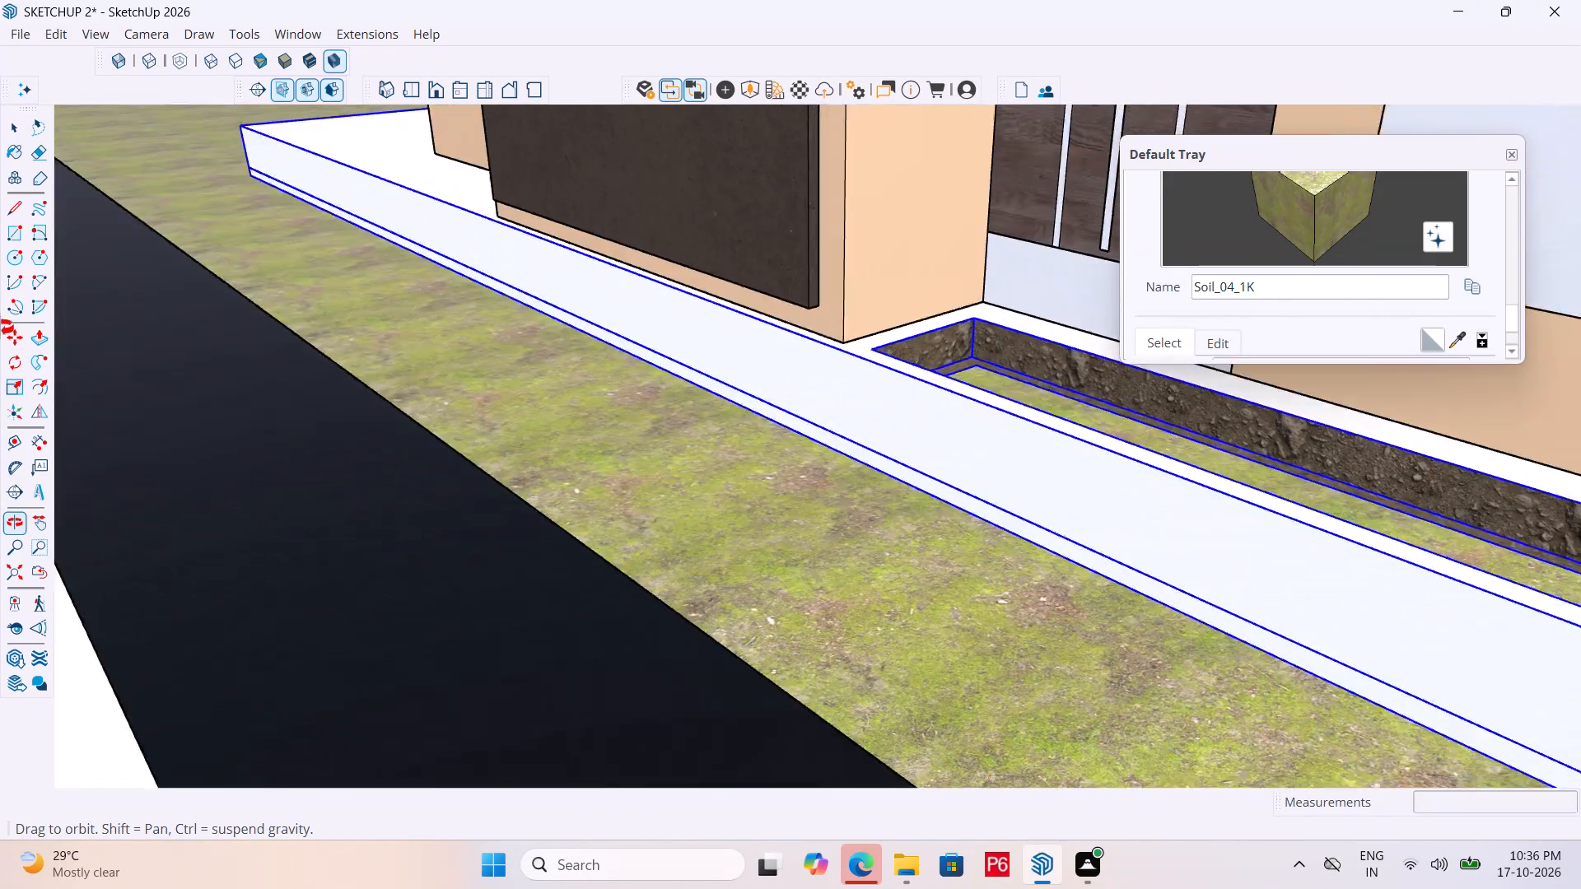
pyautogui.moveTo(0, 328); pyautogui.dragTo(9, 287, button='middle')
pyautogui.moveTo(804, 317); pyautogui.dragTo(507, 224, button='middle')
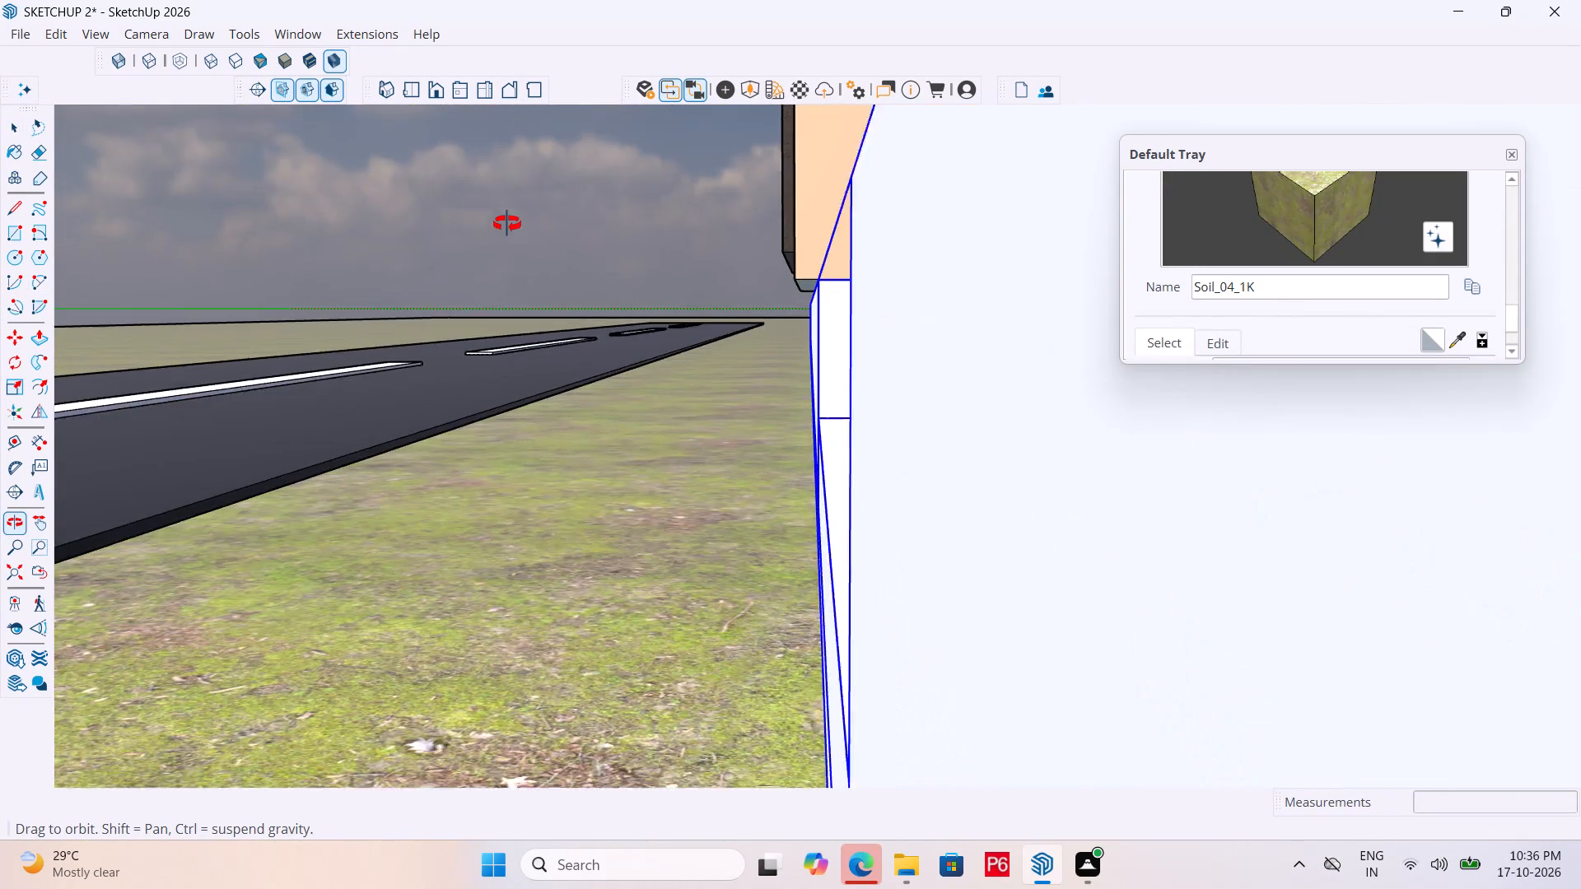
pyautogui.moveTo(507, 224); pyautogui.dragTo(902, 318, button='middle')
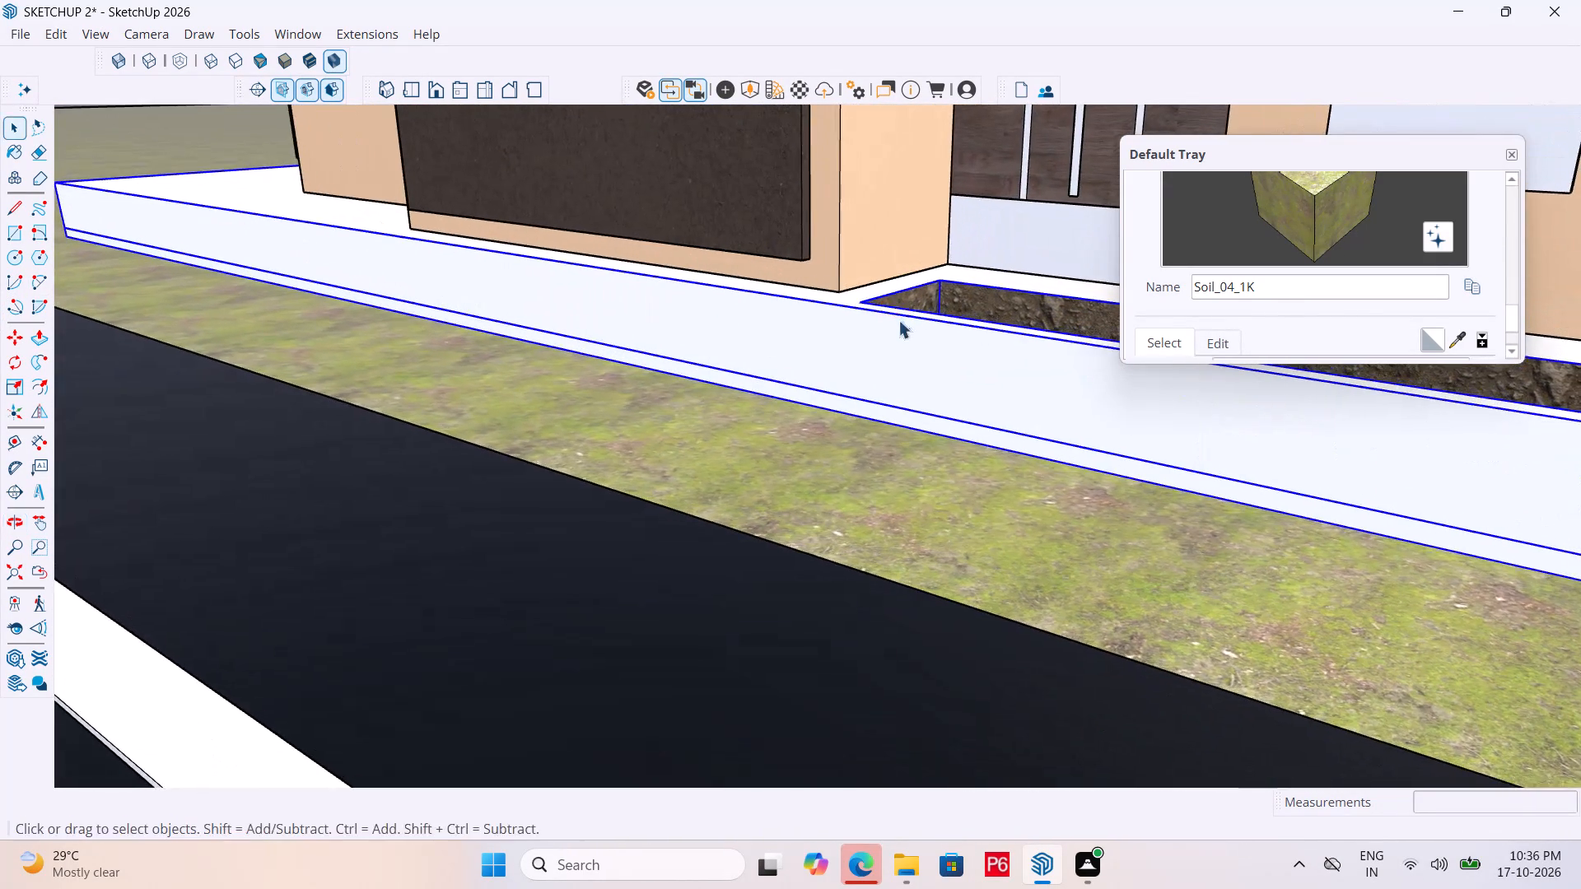
pyautogui.scroll(-6, 665, 404)
pyautogui.scroll(-5, 518, 431)
pyautogui.moveTo(656, 452); pyautogui.dragTo(627, 492, button='middle')
# Save the model.
pyautogui.hotkey('ctrl', 's')
pyautogui.hotkey('ctrl', 's')
pyautogui.hotkey('ctrl', 's')
pyautogui.hotkey('ctrl', 's')
# Clear the selection and examine the whole house, road and surrounding ground from different distances and angles.
pyautogui.scroll(-5, 740, 368)
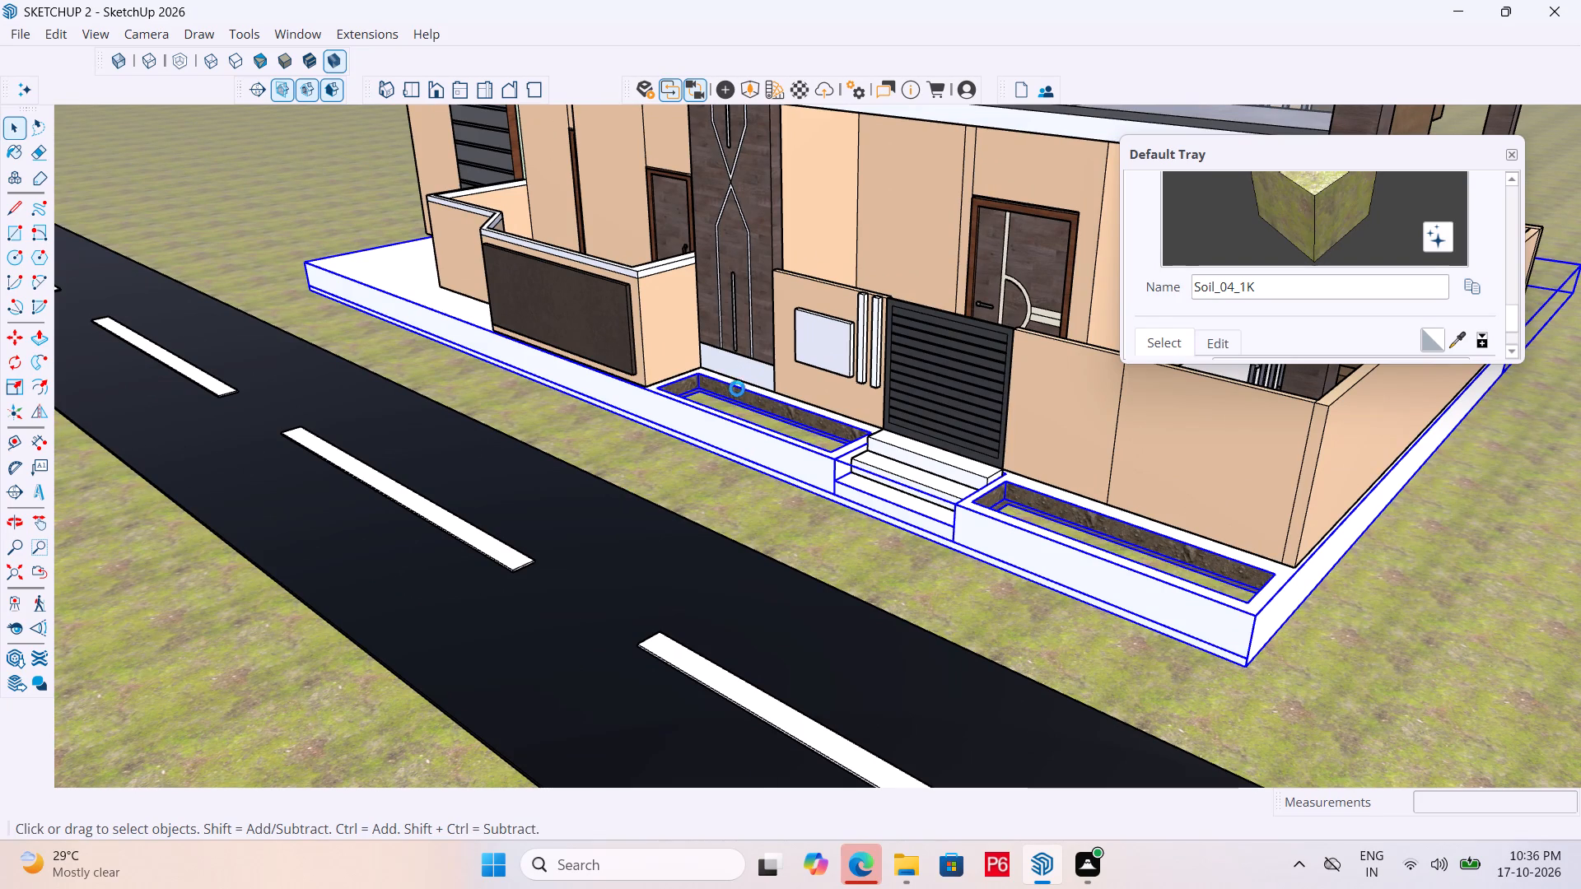
pyautogui.scroll(-11, 737, 389)
pyautogui.scroll(-5, 804, 388)
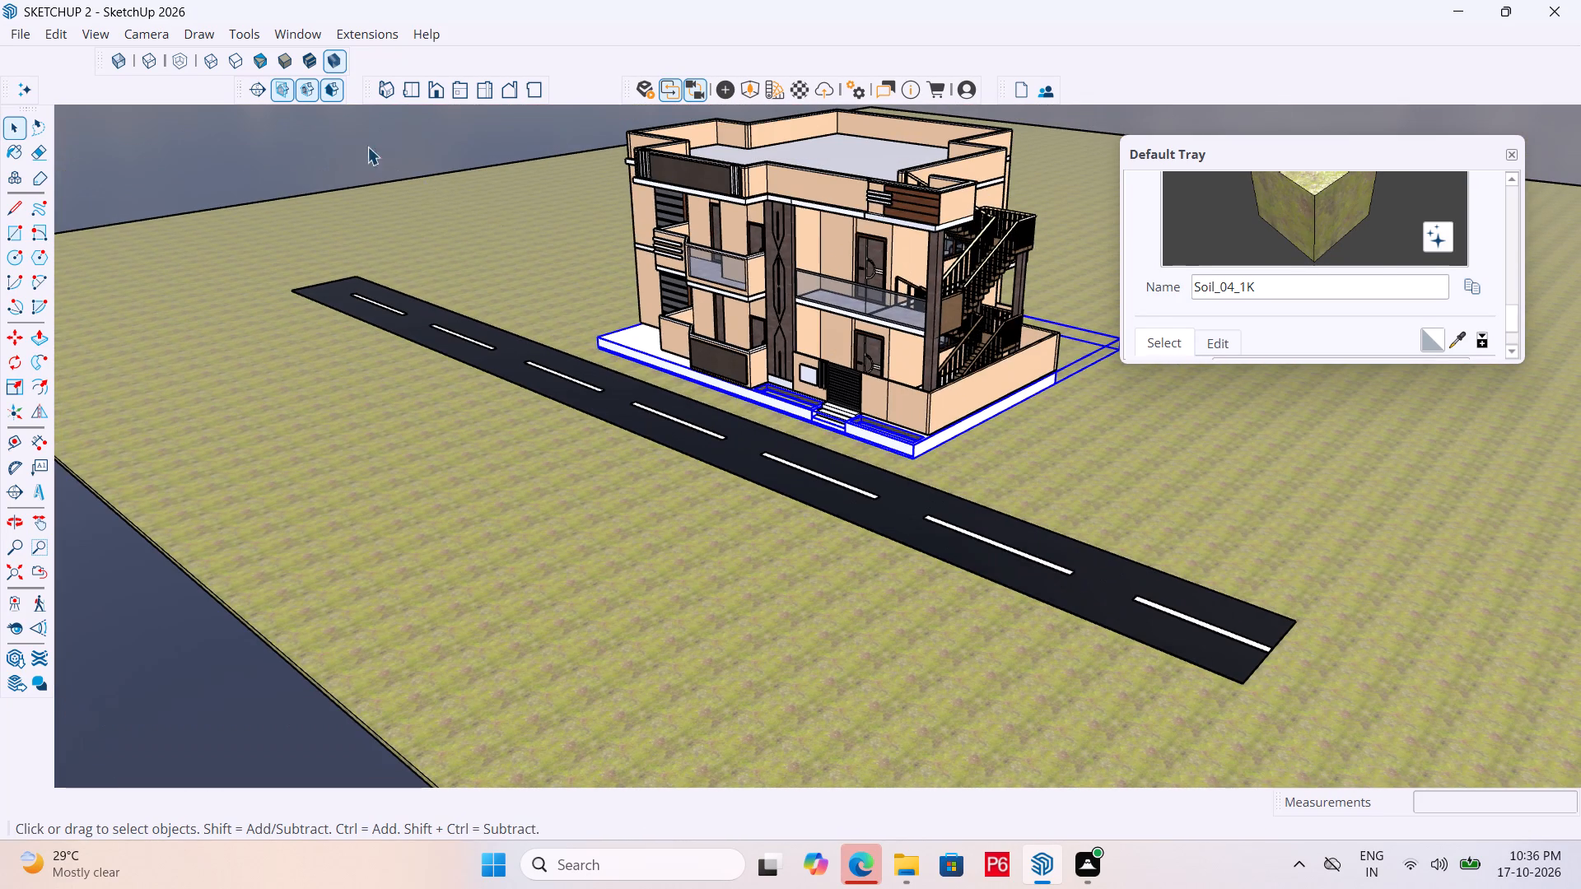
pyautogui.doubleClick(315, 142)
pyautogui.moveTo(732, 299); pyautogui.dragTo(818, 287, button='middle')
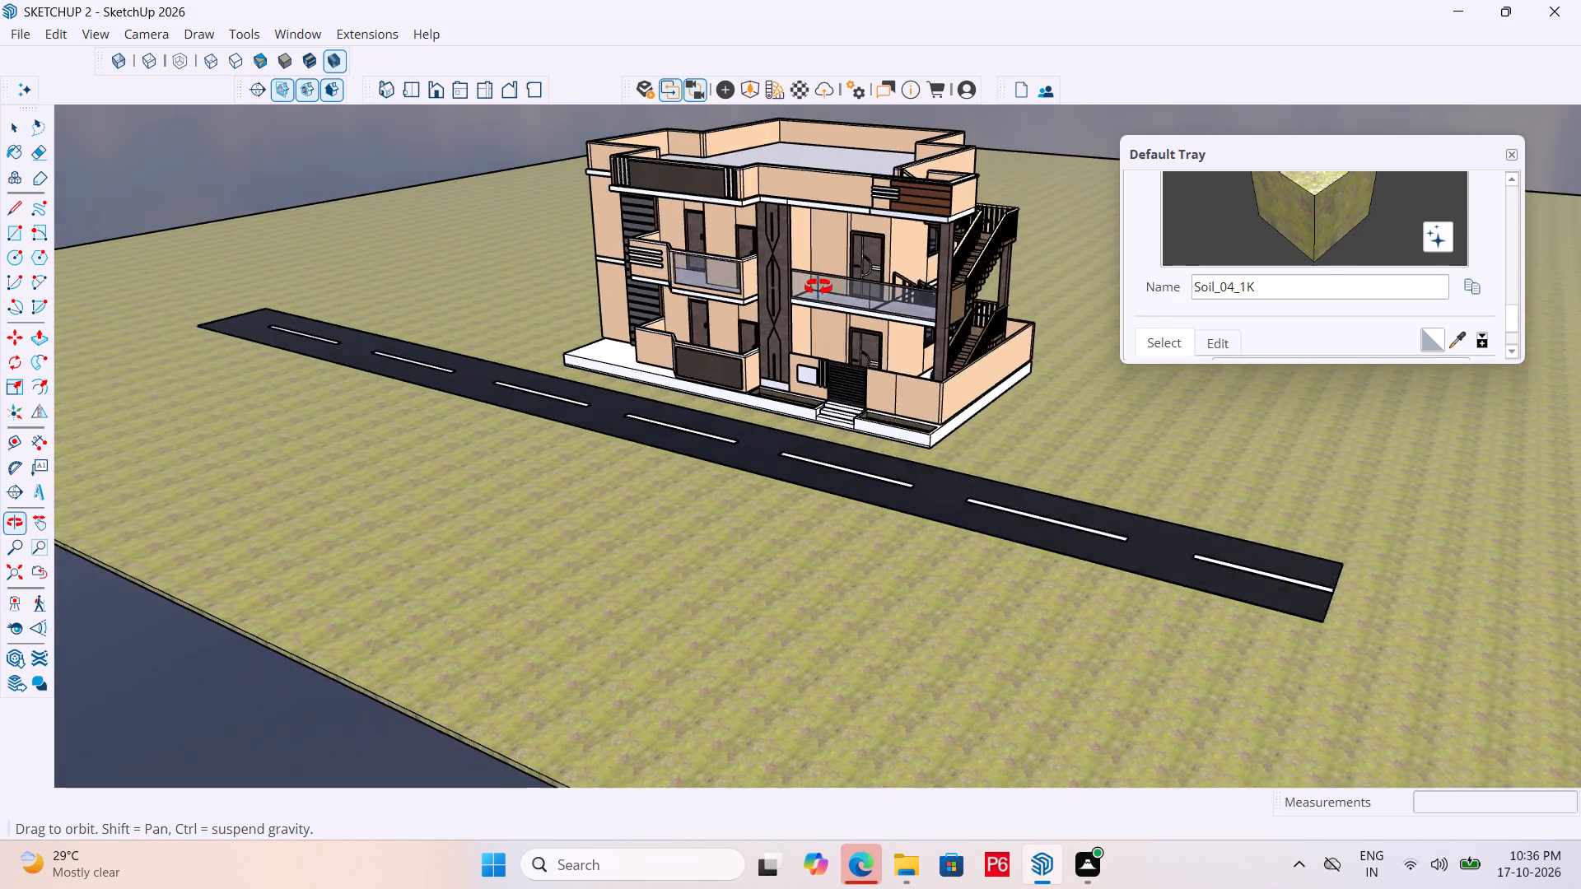
pyautogui.moveTo(818, 287); pyautogui.dragTo(885, 275, button='middle')
pyautogui.scroll(-3, 557, 437)
pyautogui.moveTo(800, 324); pyautogui.dragTo(999, 311, button='middle')
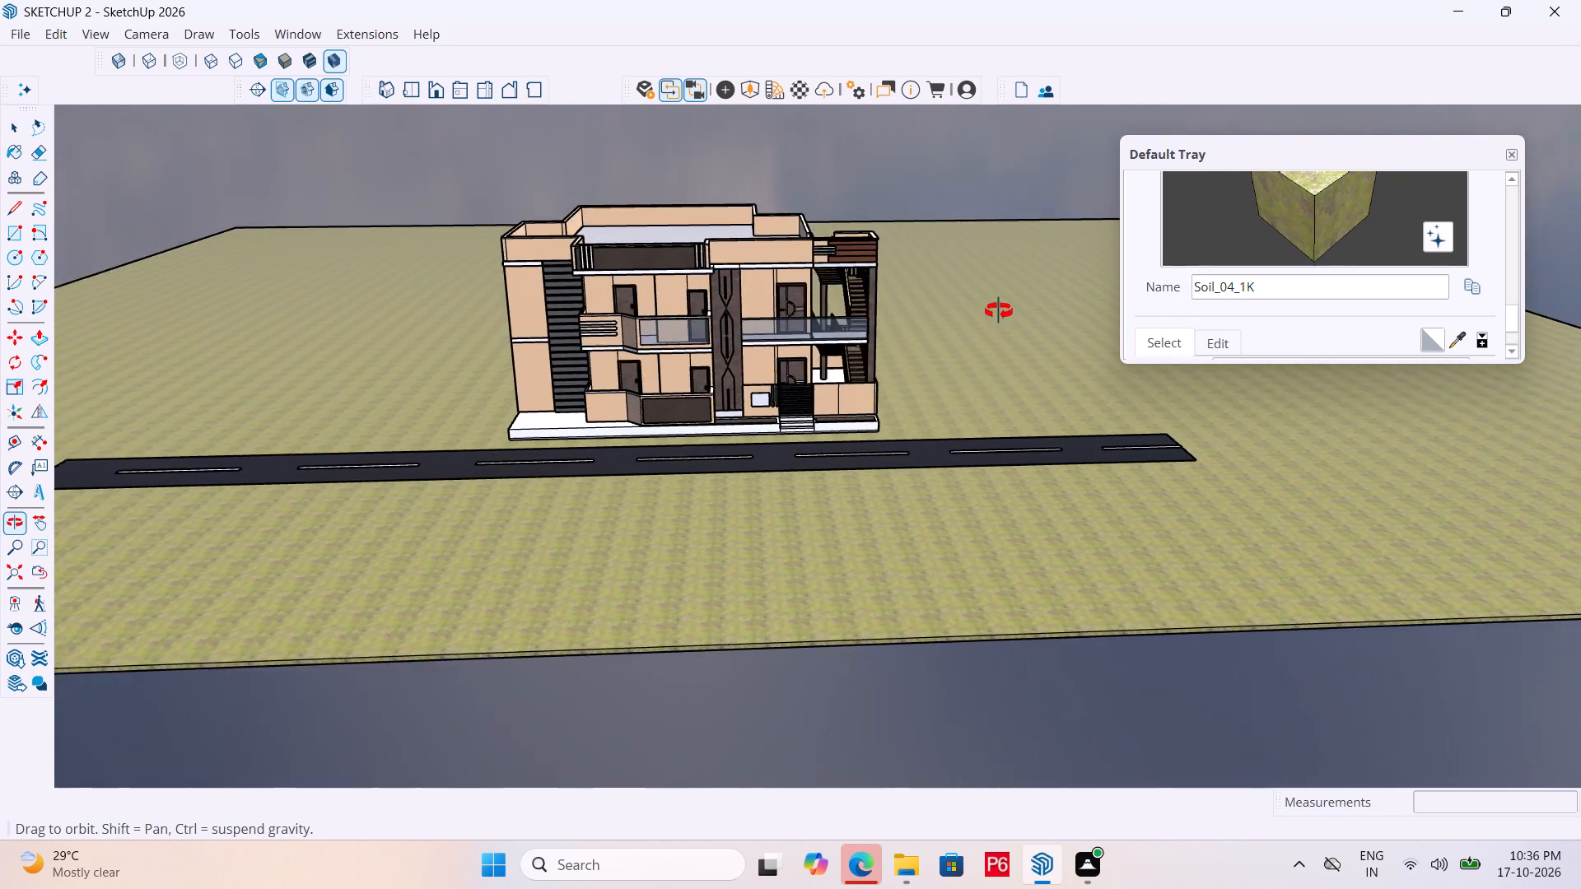
pyautogui.moveTo(999, 311); pyautogui.dragTo(1091, 311, button='middle')
pyautogui.moveTo(692, 311); pyautogui.dragTo(389, 283, button='middle')
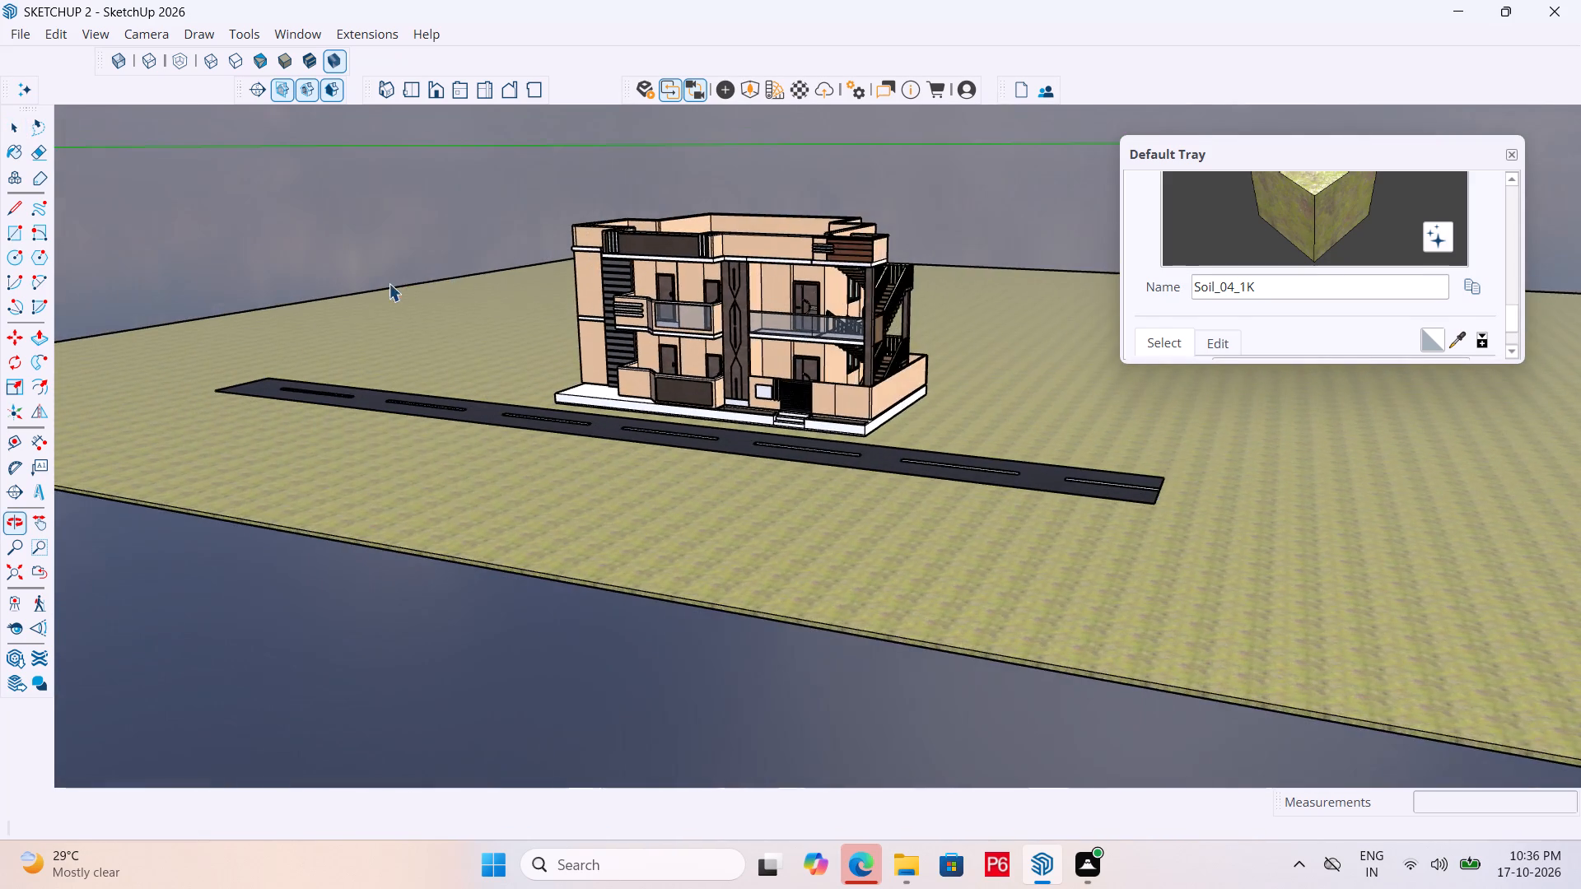
pyautogui.scroll(4, 585, 351)
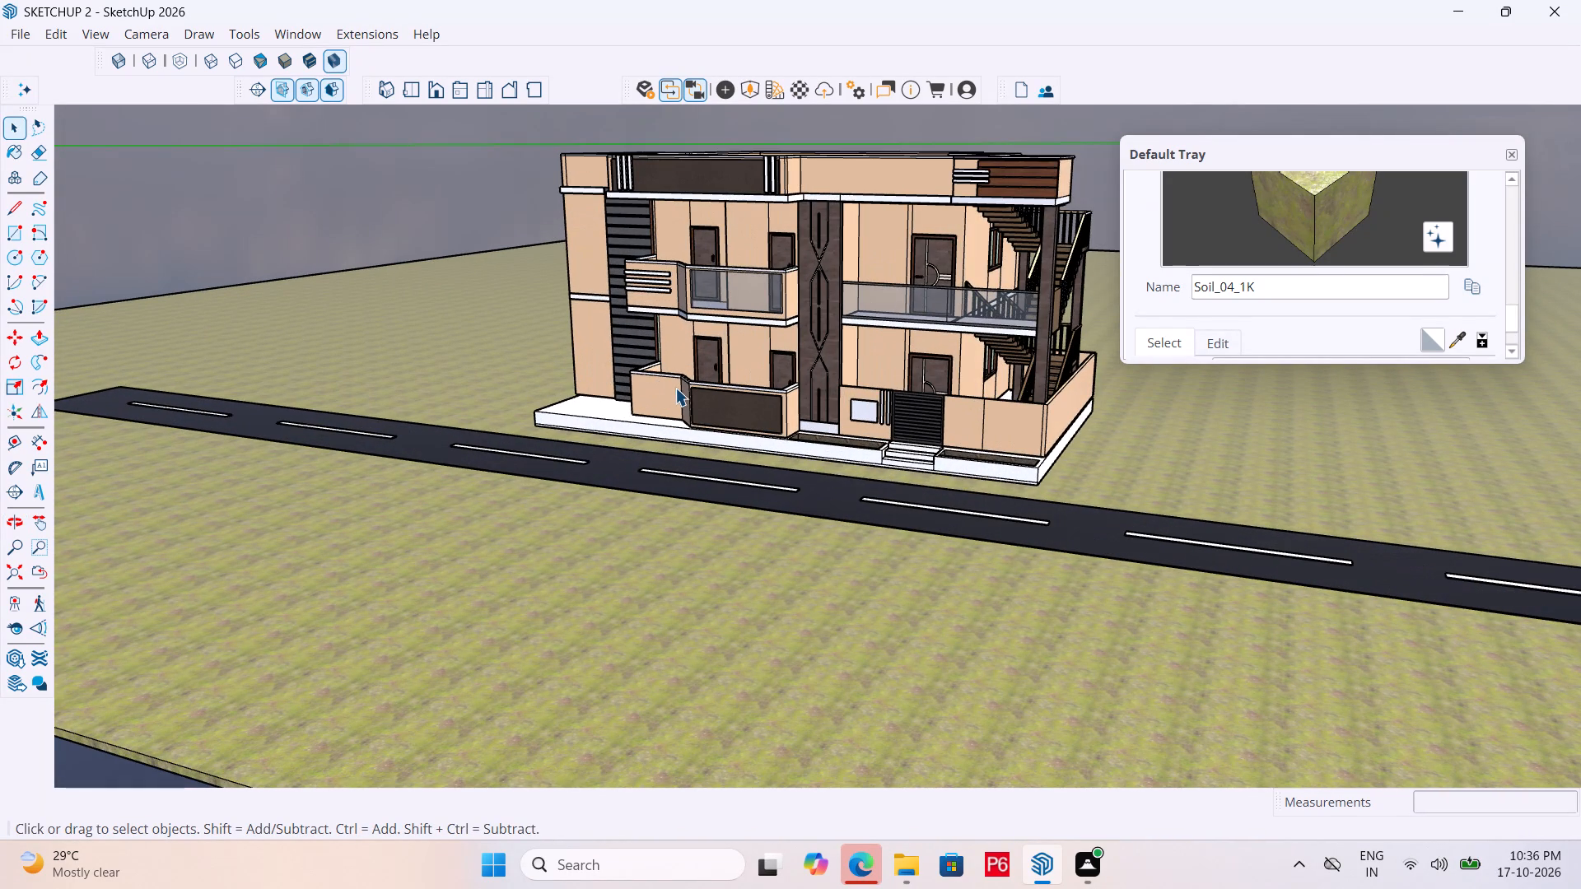
pyautogui.moveTo(776, 360); pyautogui.dragTo(833, 454, button='middle')
pyautogui.scroll(-6, 489, 471)
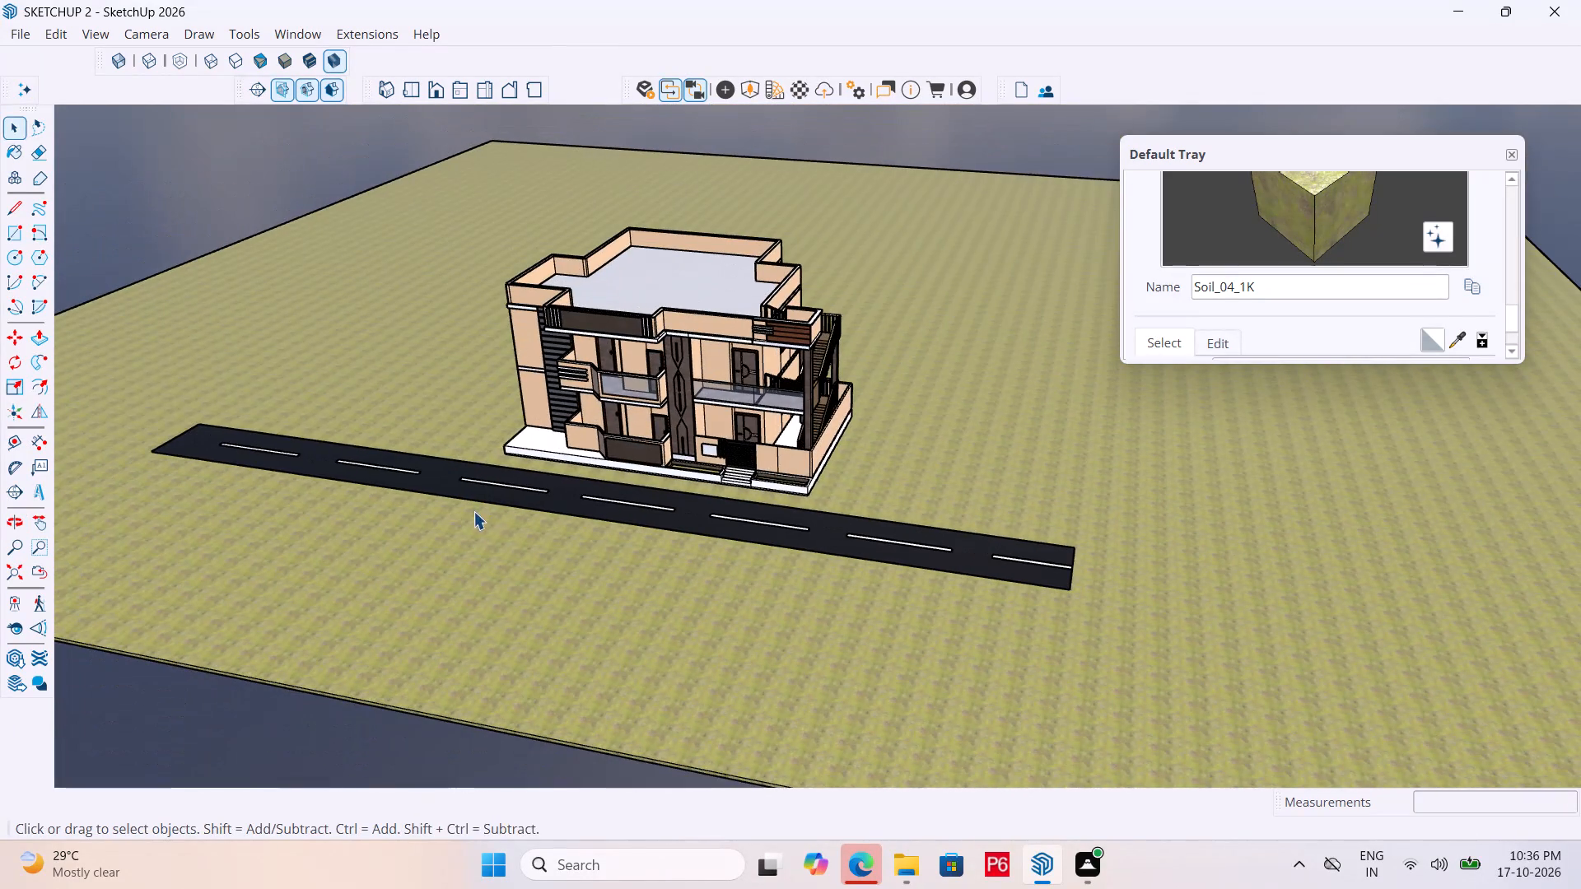
pyautogui.moveTo(688, 466); pyautogui.dragTo(711, 419, button='middle')
pyautogui.scroll(6, 711, 419)
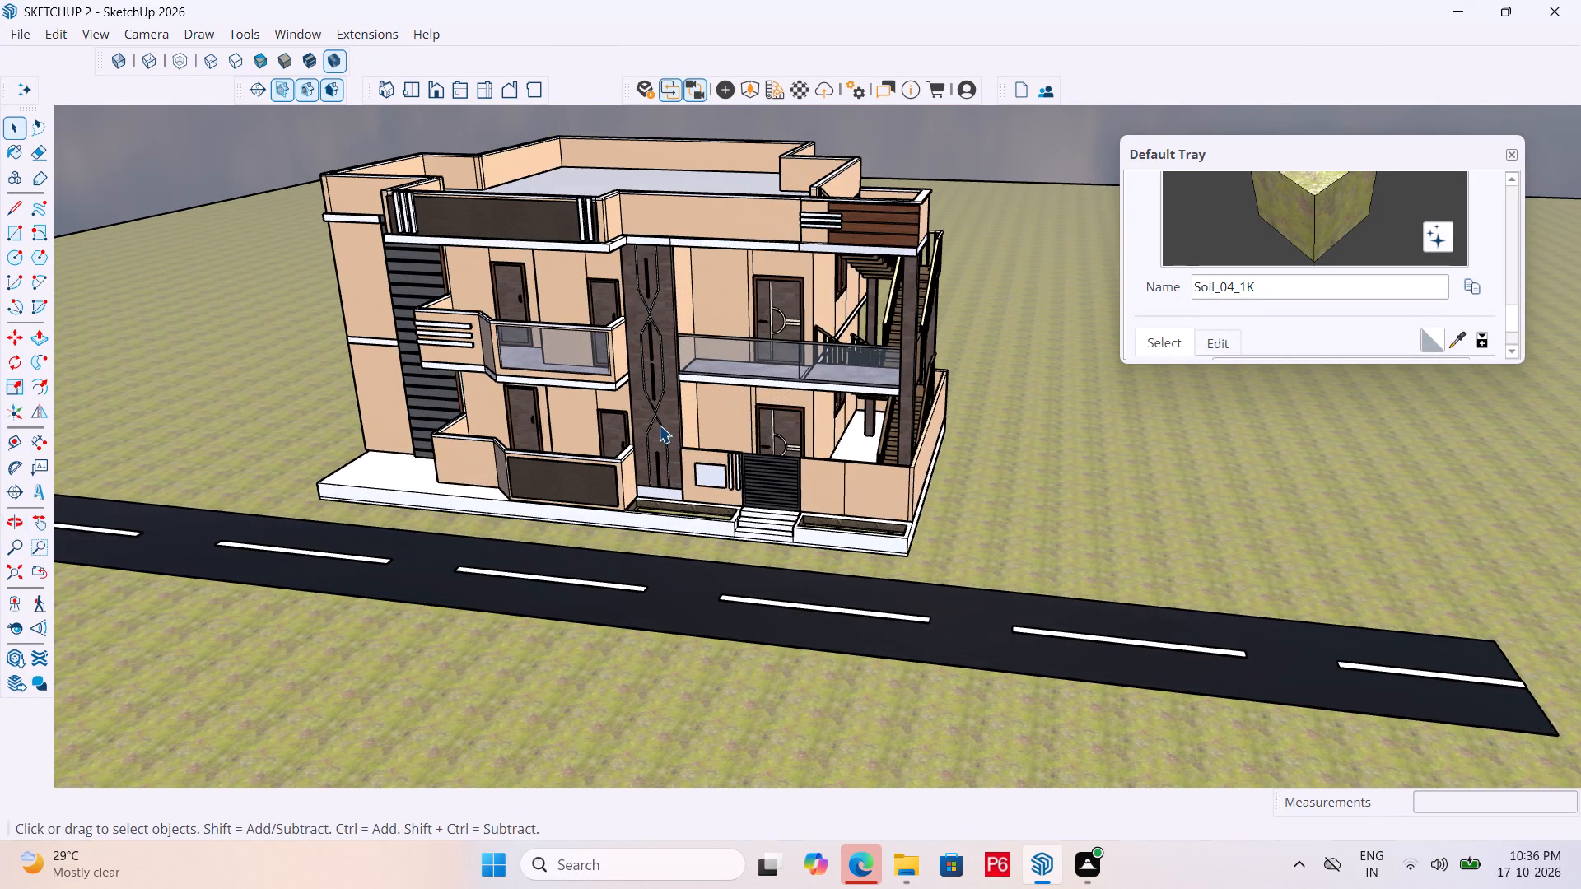
pyautogui.moveTo(657, 421); pyautogui.dragTo(607, 342, button='middle')
pyautogui.scroll(10, 620, 336)
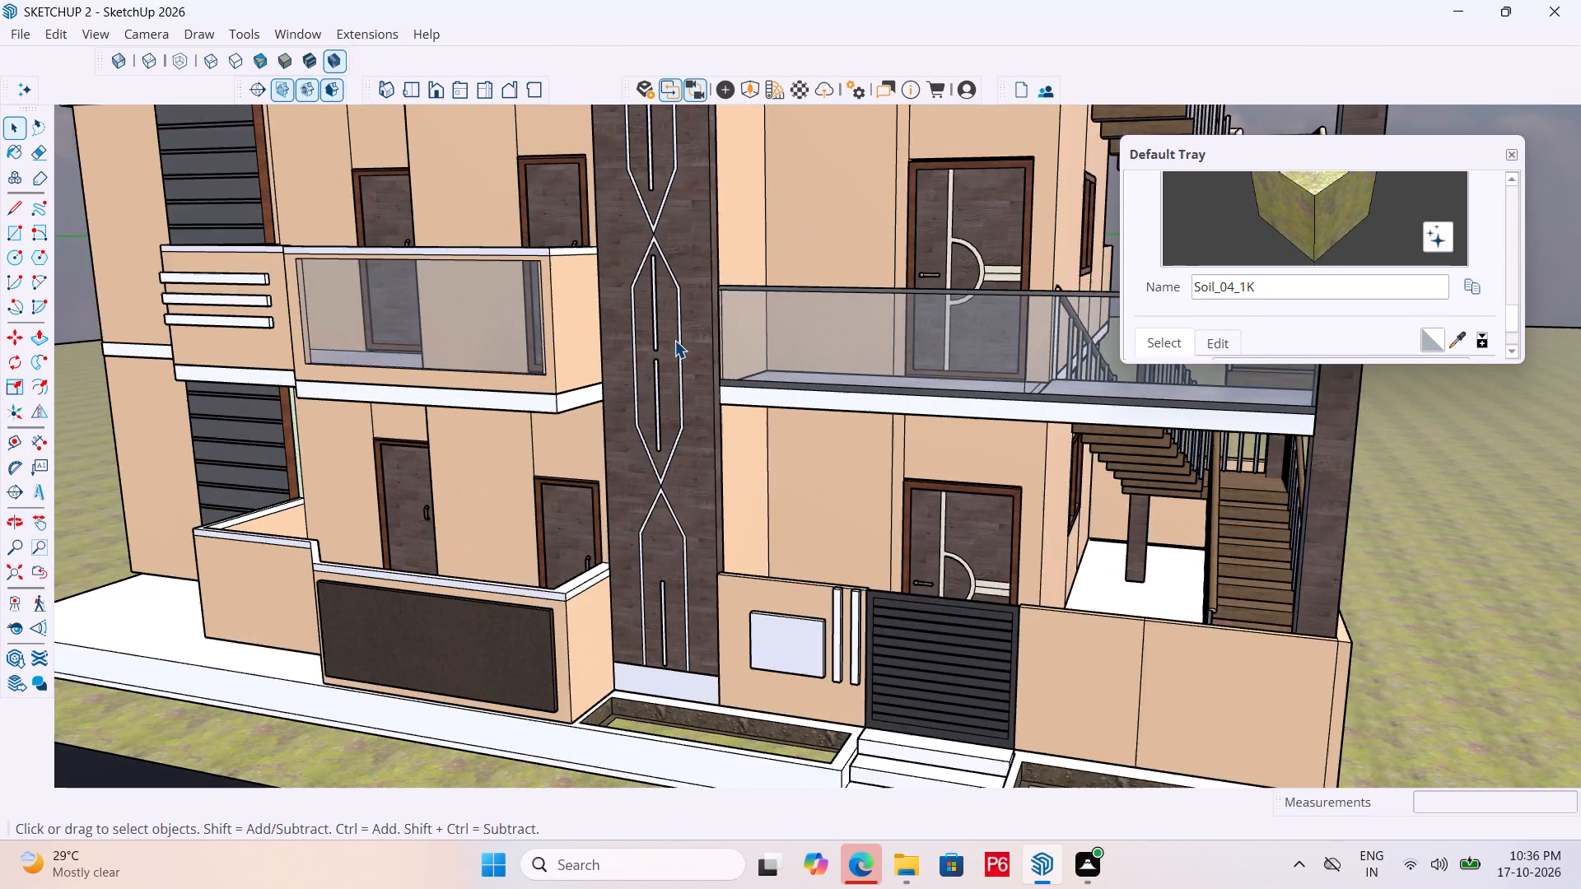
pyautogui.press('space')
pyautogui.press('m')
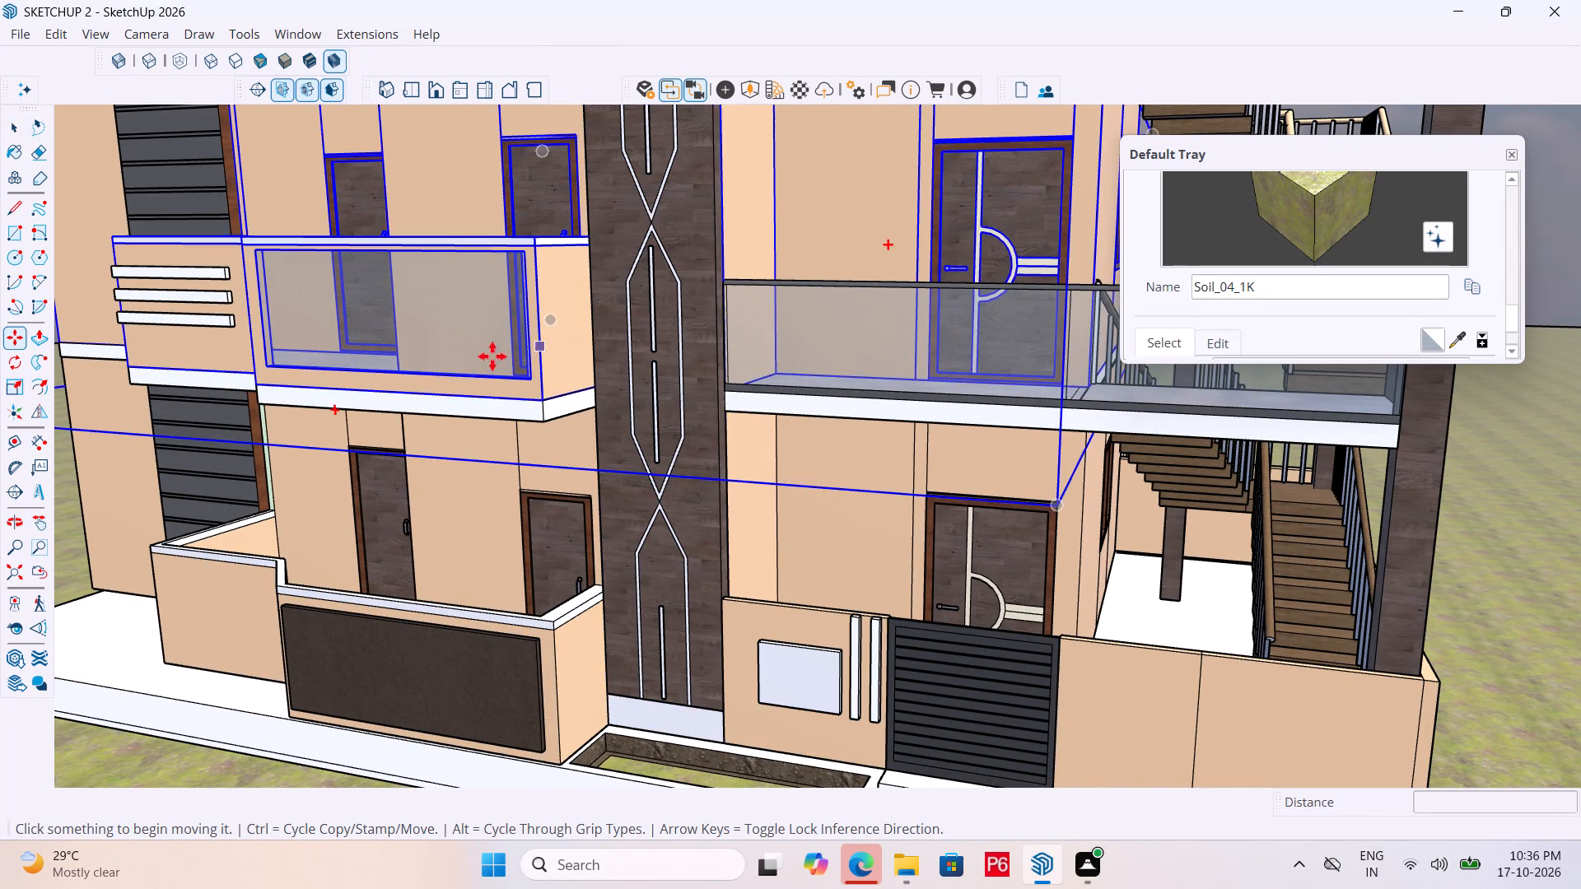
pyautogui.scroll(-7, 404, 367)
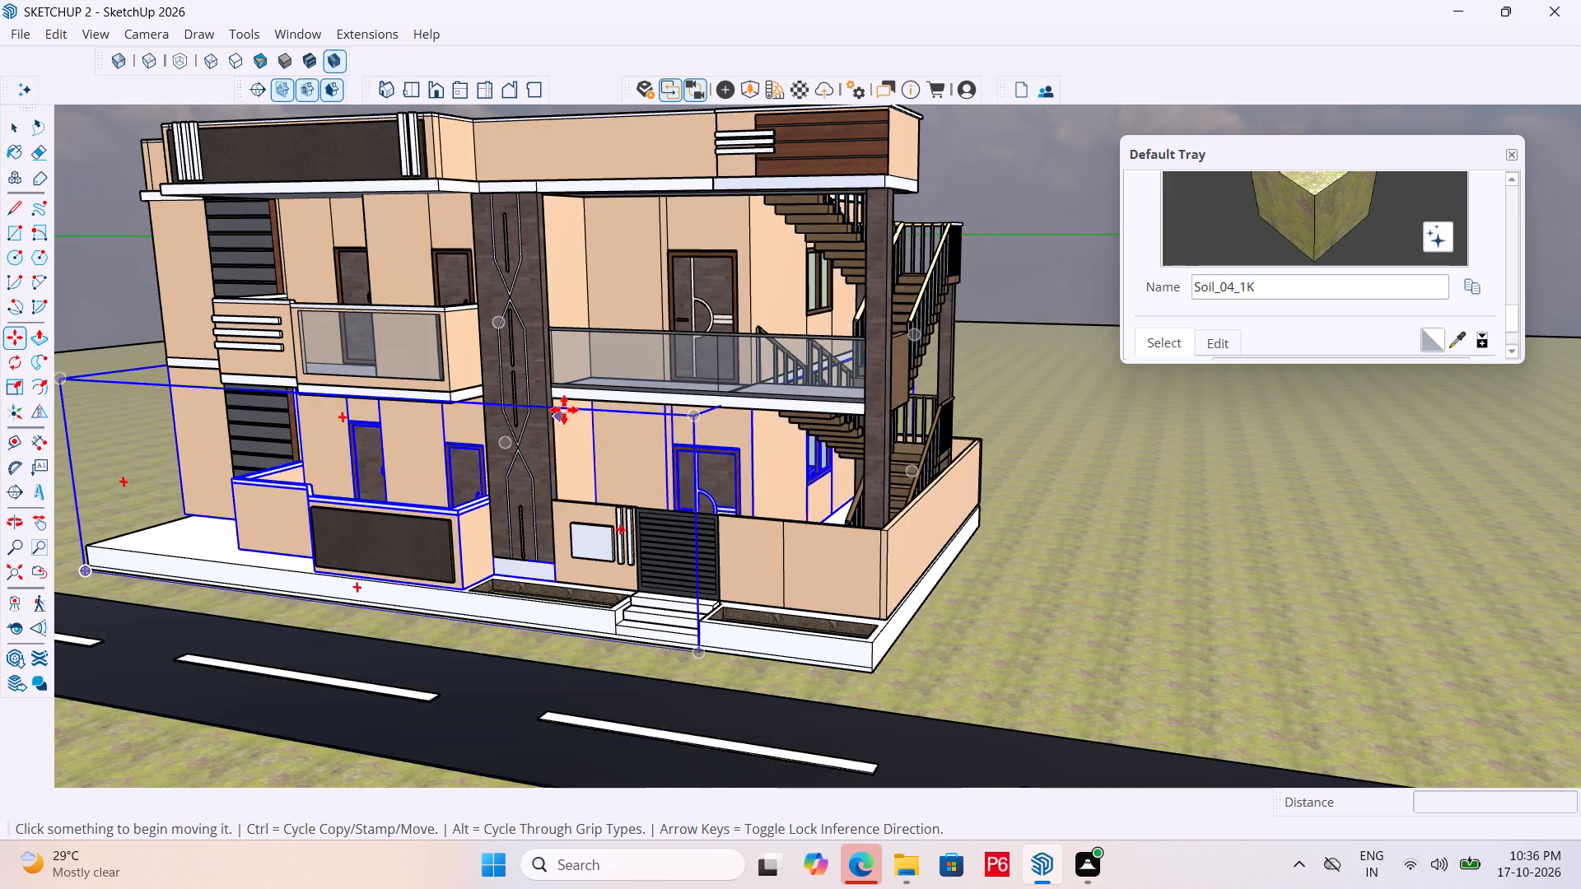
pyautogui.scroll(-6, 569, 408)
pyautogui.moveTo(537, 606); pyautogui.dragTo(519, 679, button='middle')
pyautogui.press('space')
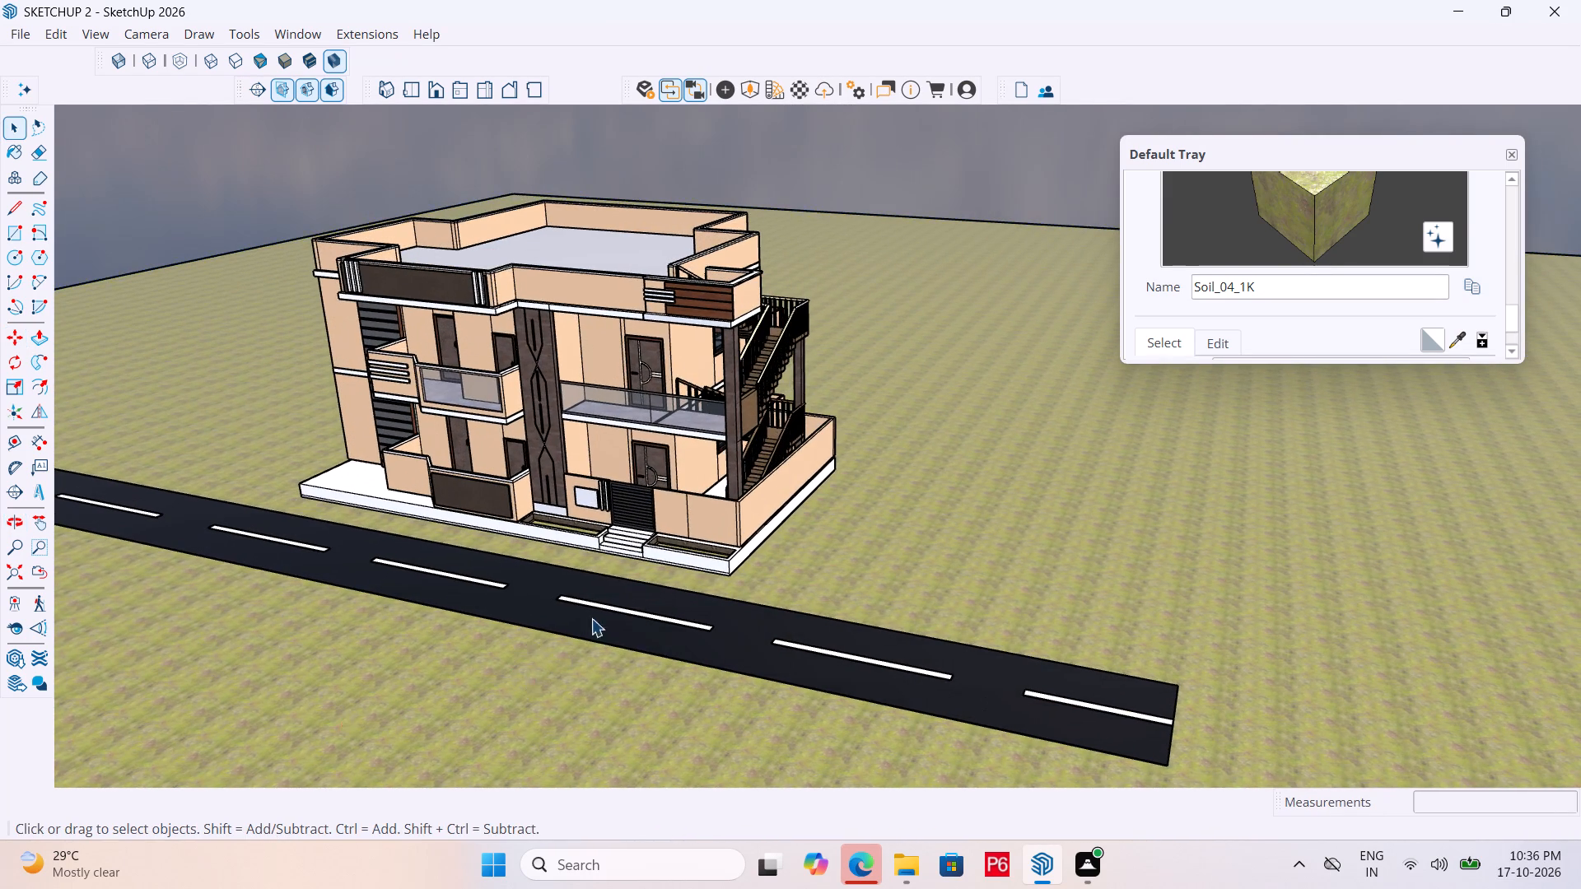
# Save the model.
pyautogui.doubleClick(291, 197)
pyautogui.hotkey('ctrl', 's')
pyautogui.hotkey('ctrl', 's')
# Switch to the Edge browser and close its Chaos sign-in window.
pyautogui.click(599, 871)
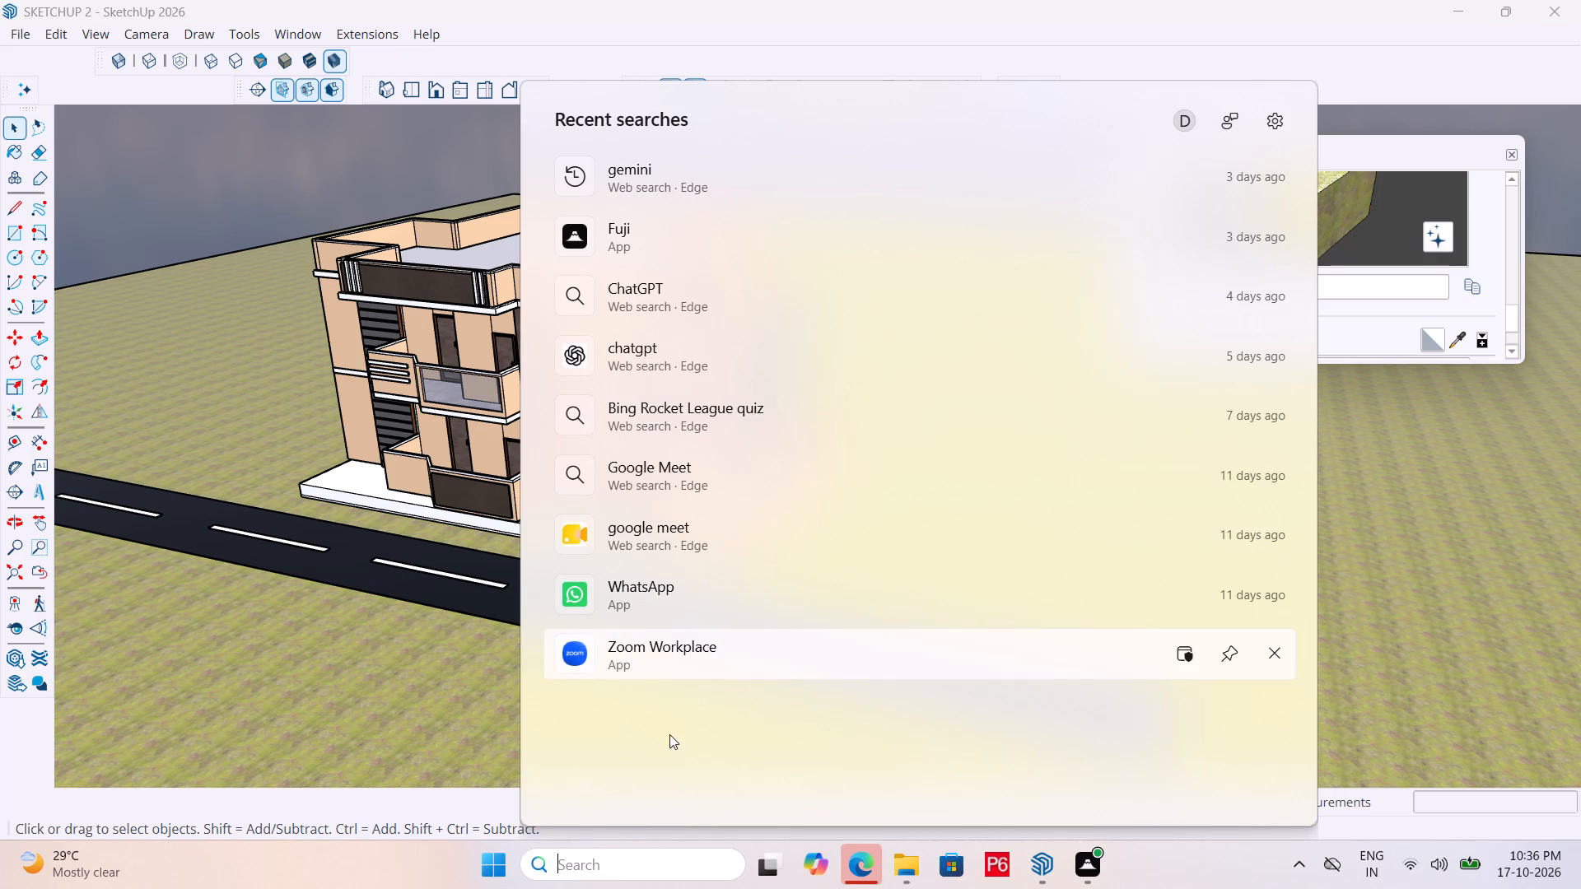
pyautogui.click(1387, 431)
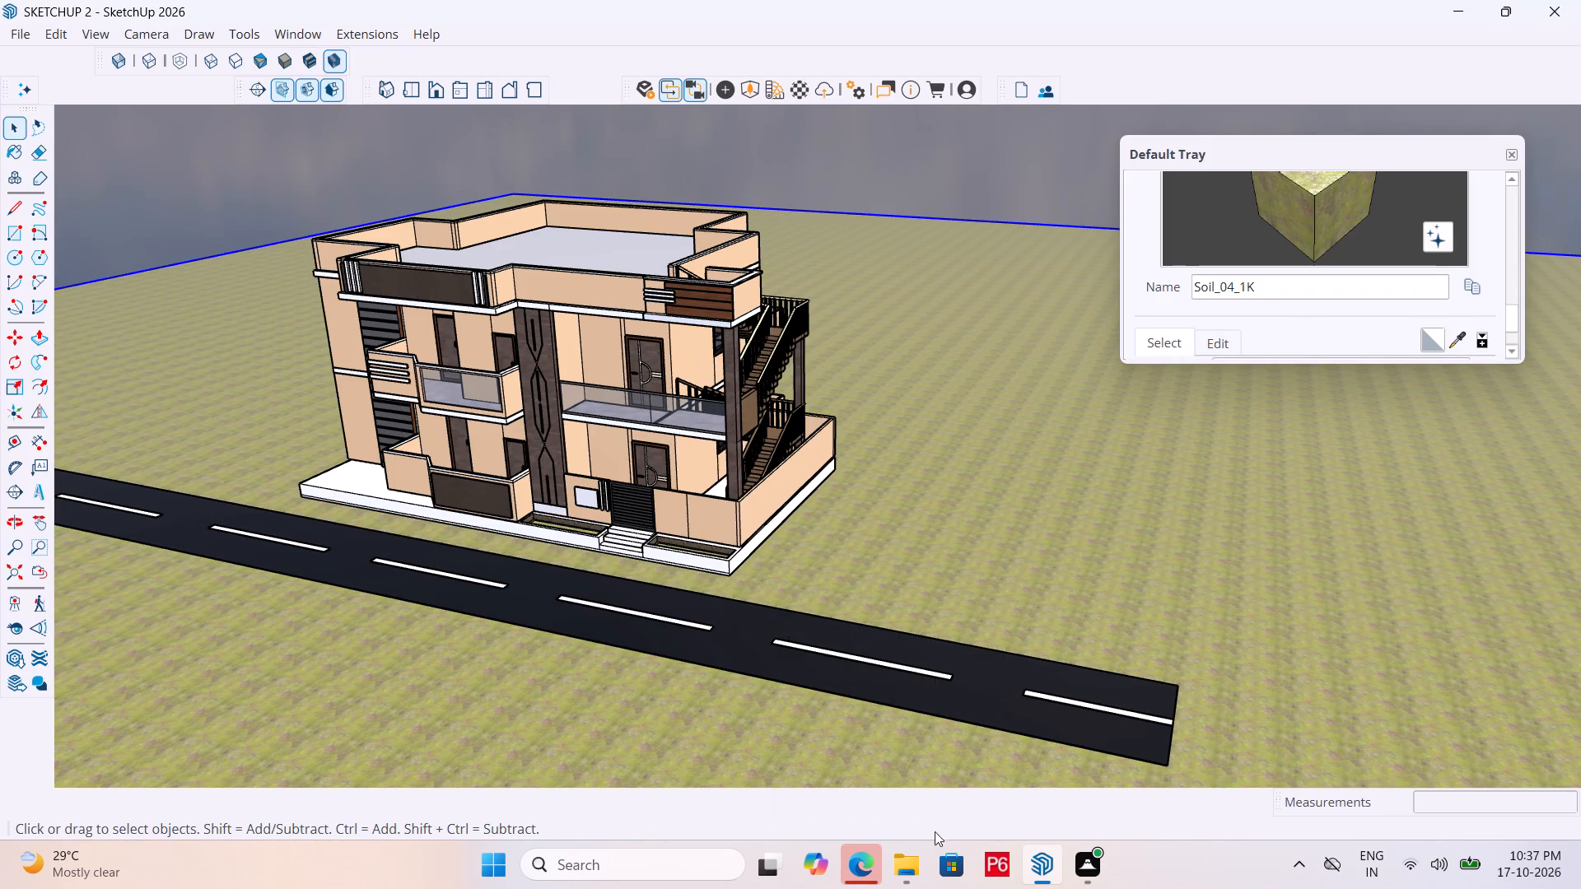
pyautogui.click(848, 861)
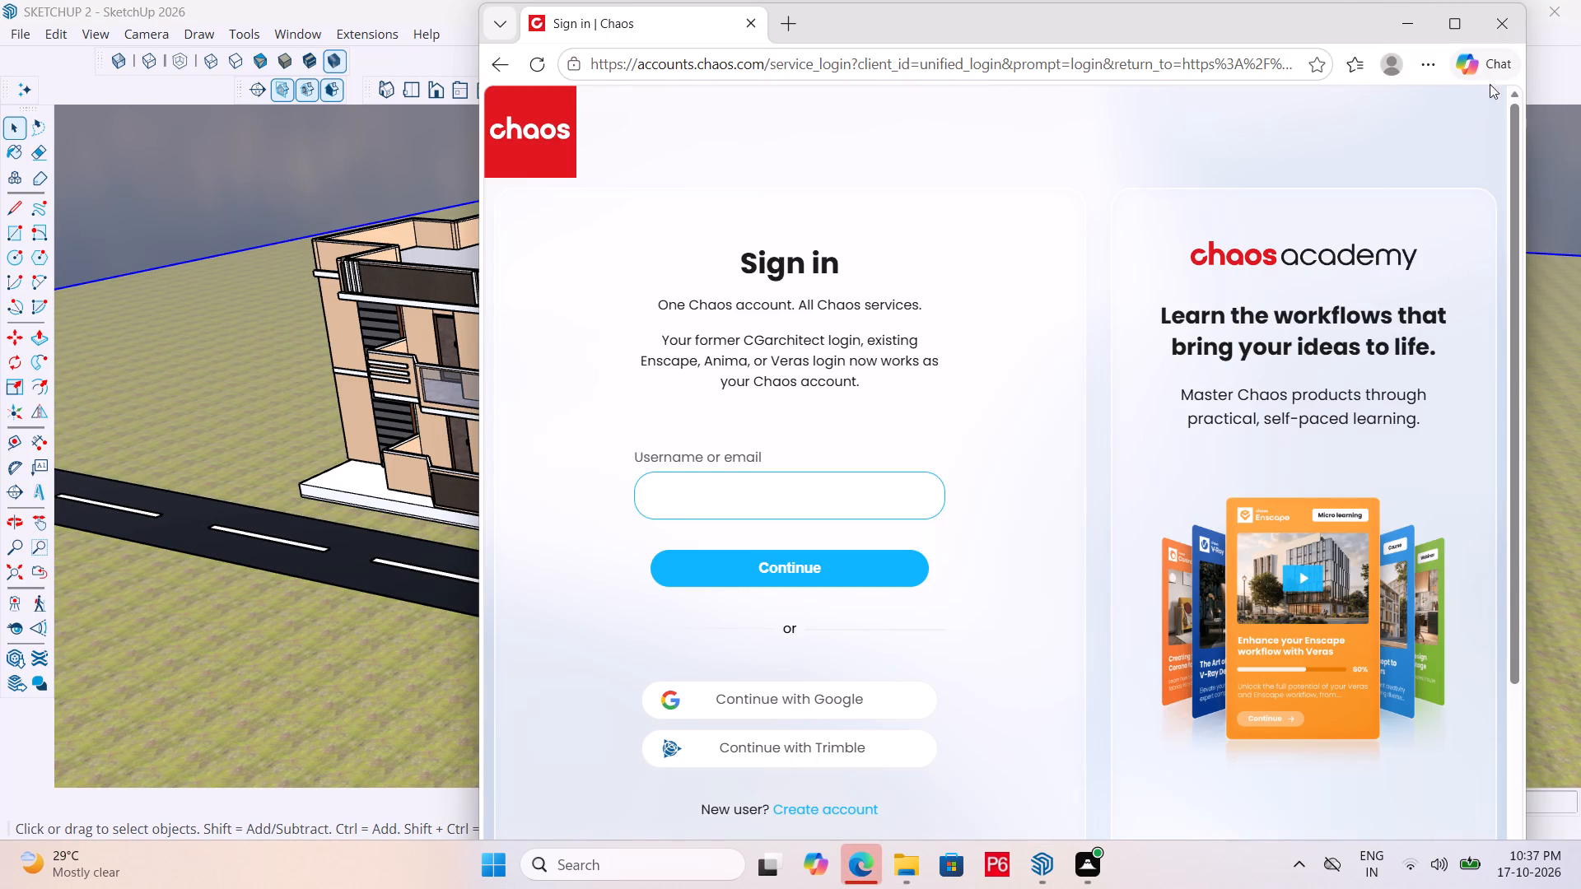
pyautogui.click(1508, 12)
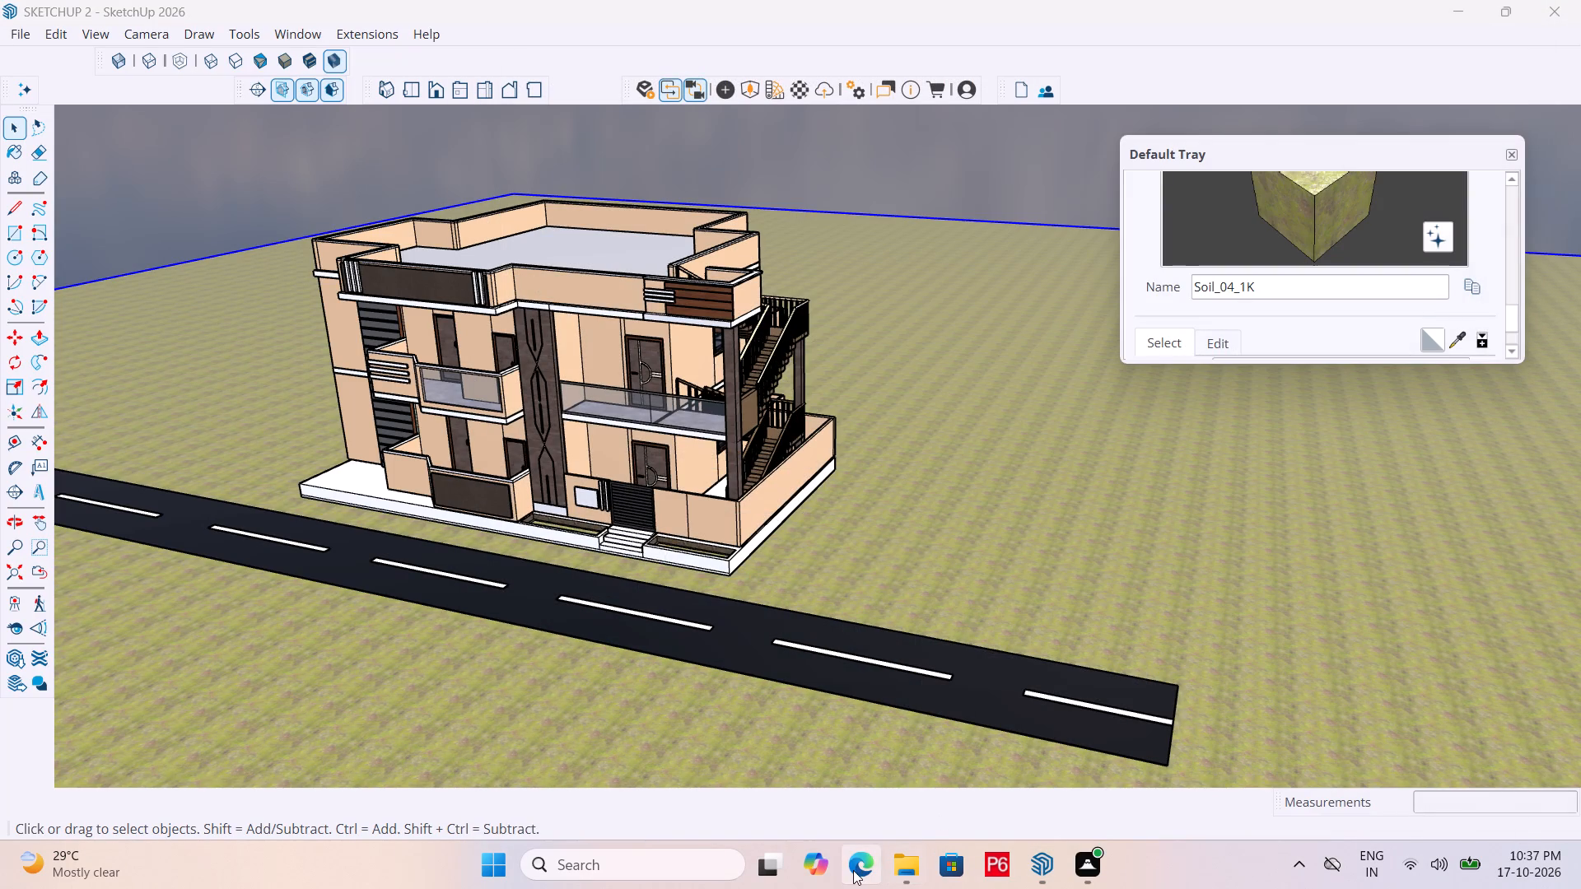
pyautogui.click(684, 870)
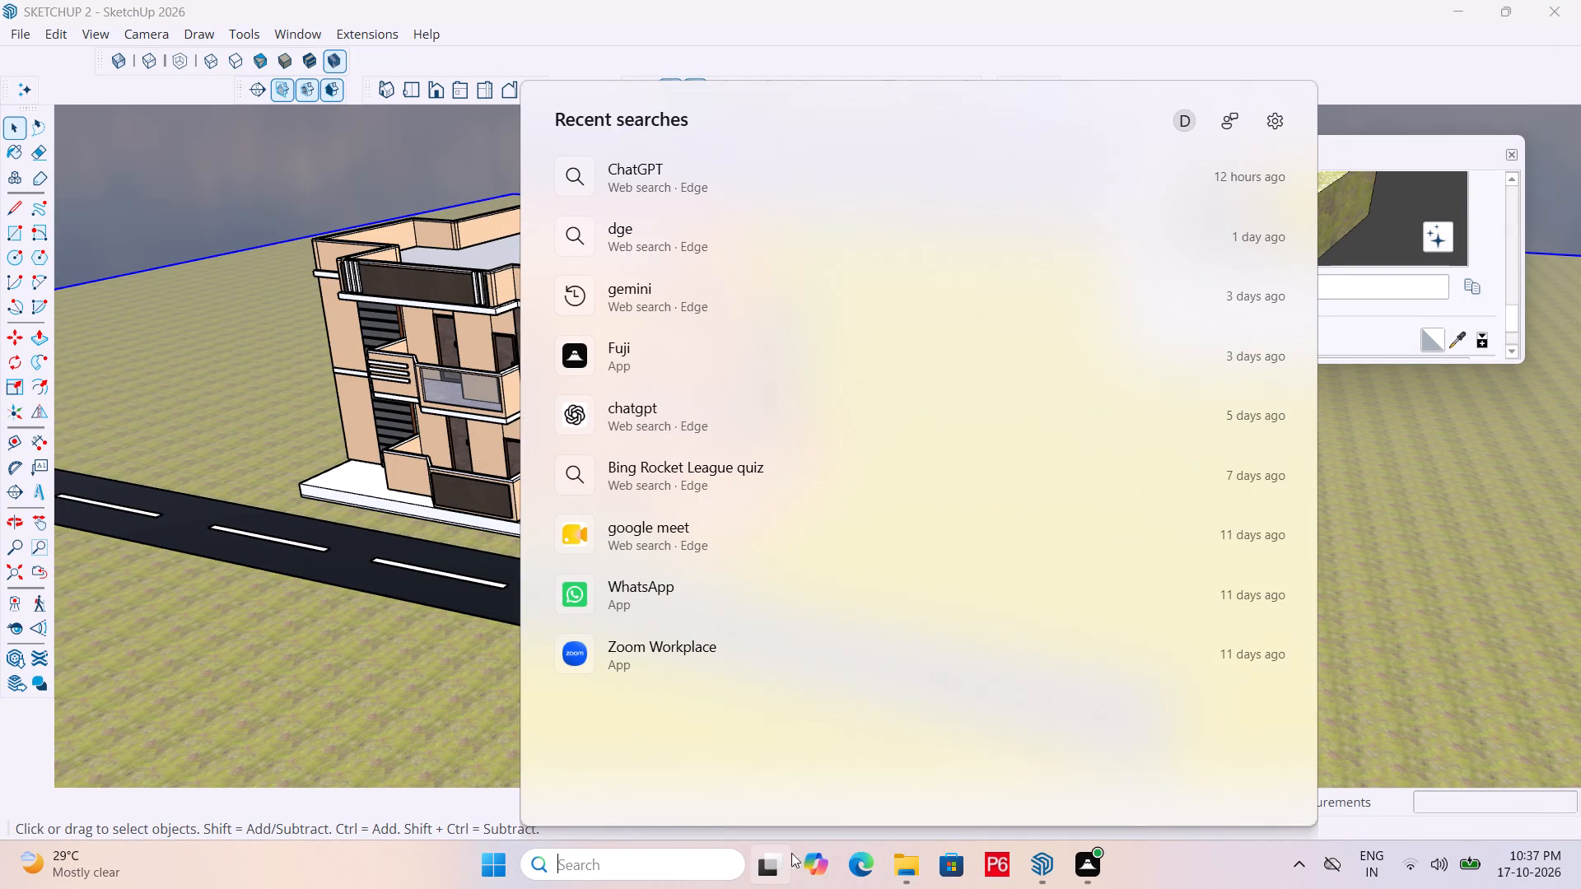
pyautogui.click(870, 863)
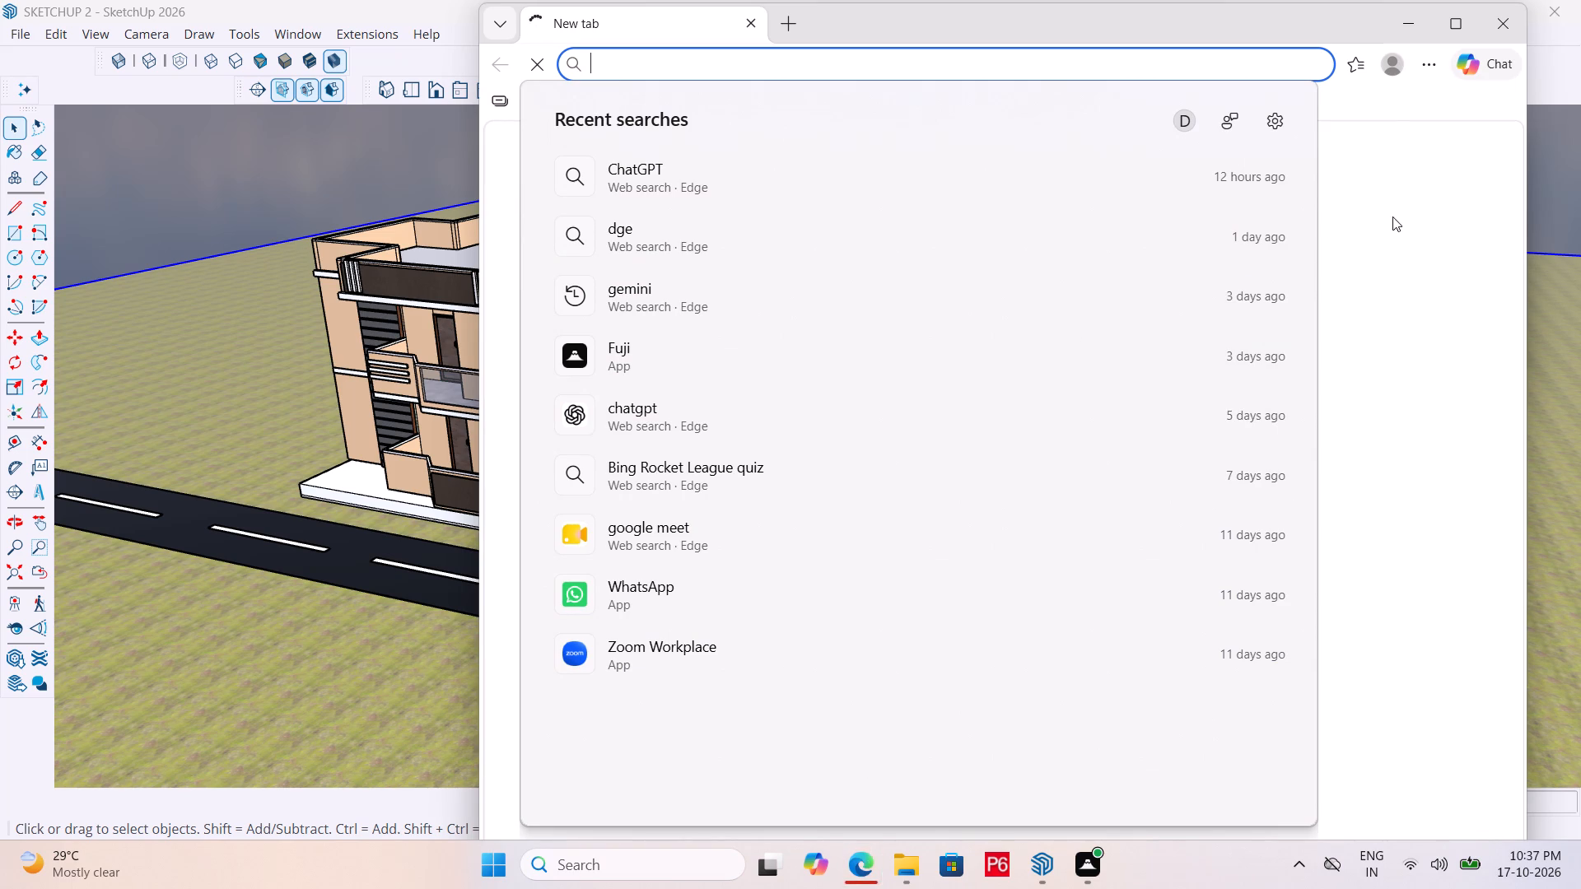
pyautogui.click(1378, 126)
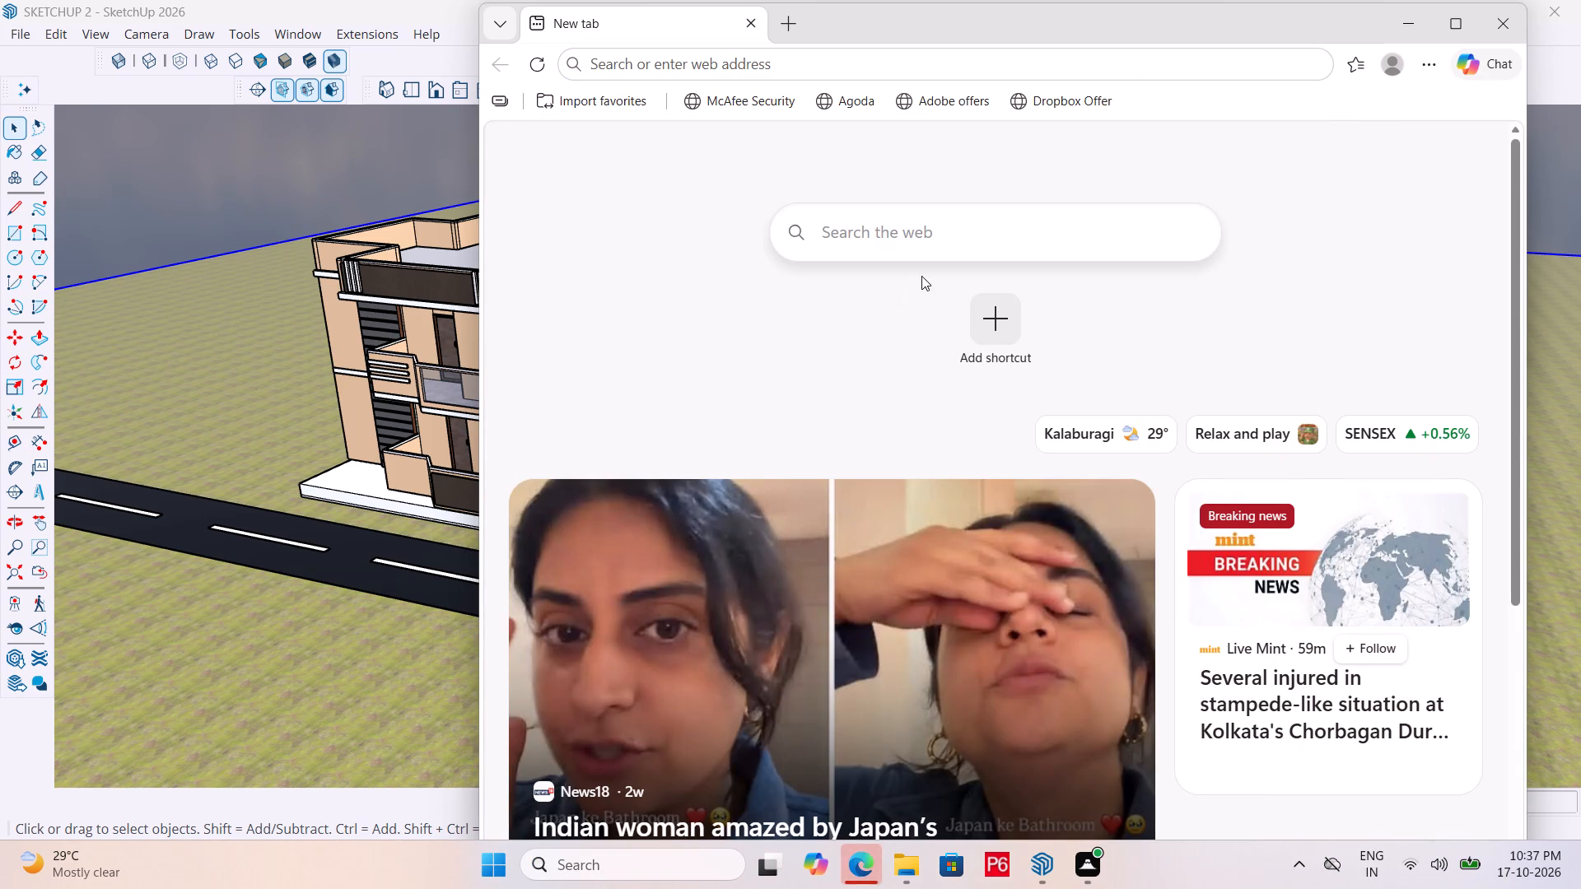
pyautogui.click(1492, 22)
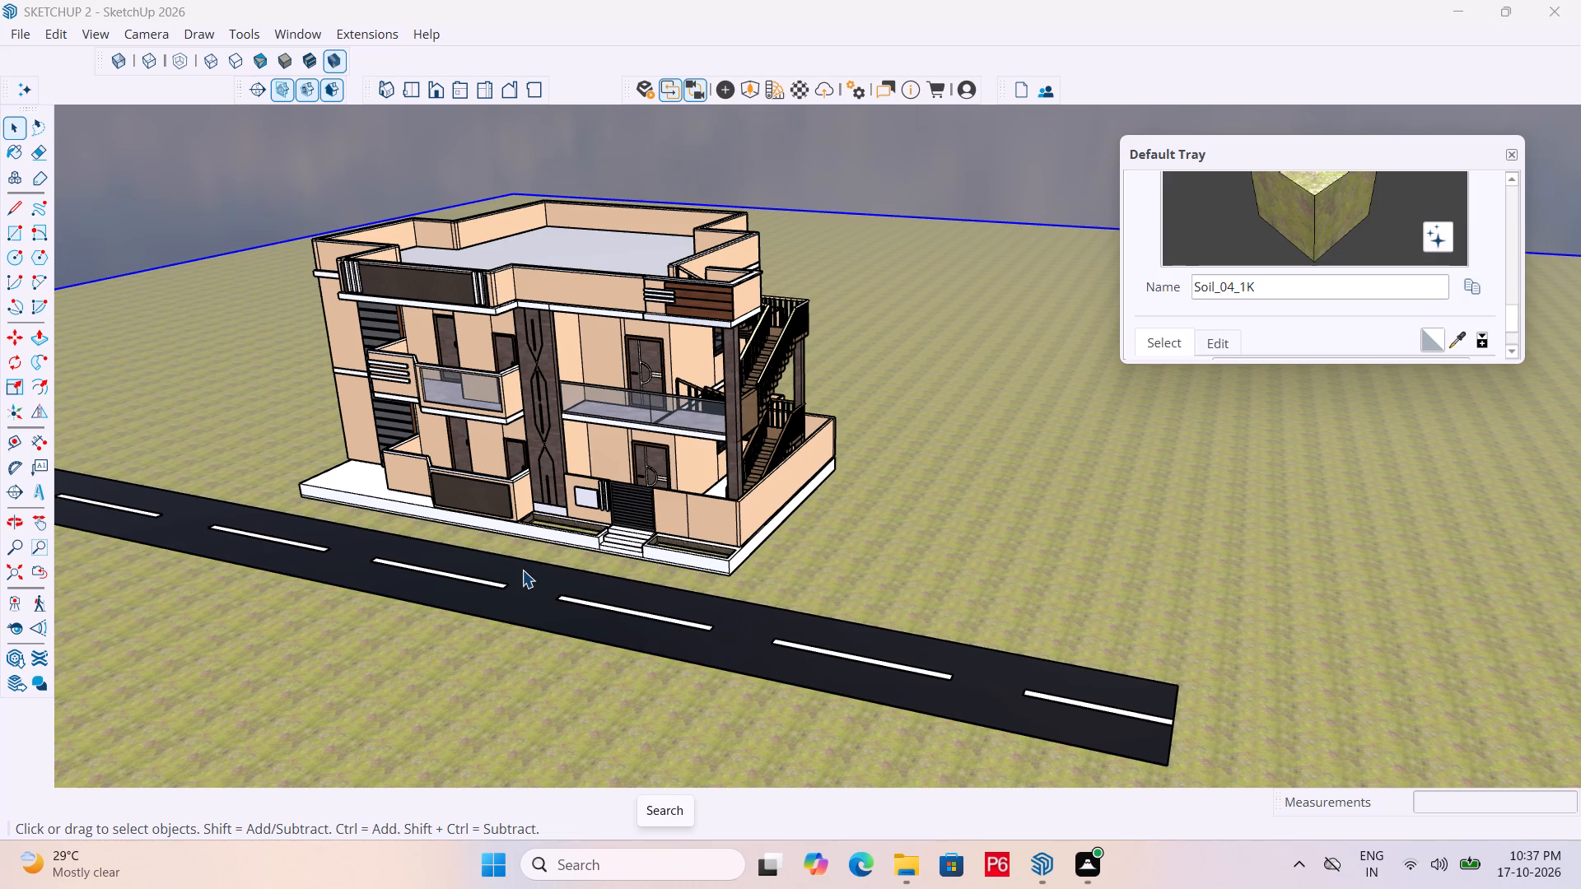
# Examine the house, road and ground plane from different distances and angles.
pyautogui.scroll(-5, 518, 577)
pyautogui.moveTo(447, 586); pyautogui.dragTo(478, 547, button='middle')
pyautogui.scroll(1, 478, 547)
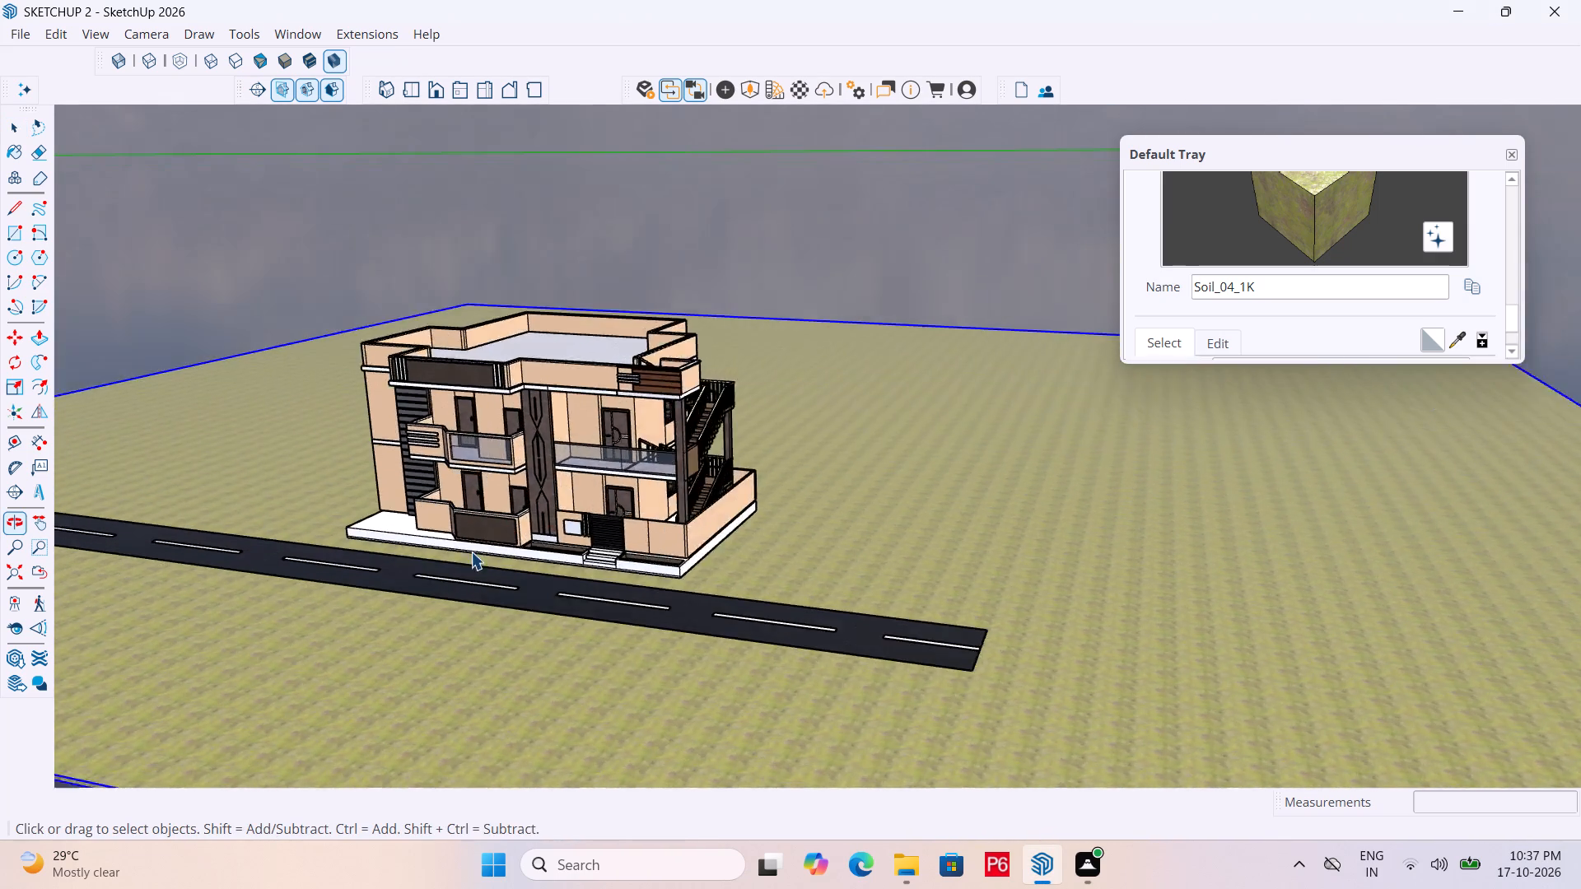
pyautogui.scroll(4, 471, 552)
pyautogui.scroll(5, 333, 577)
pyautogui.scroll(-5, 799, 603)
pyautogui.moveTo(770, 589); pyautogui.dragTo(763, 589, button='middle')
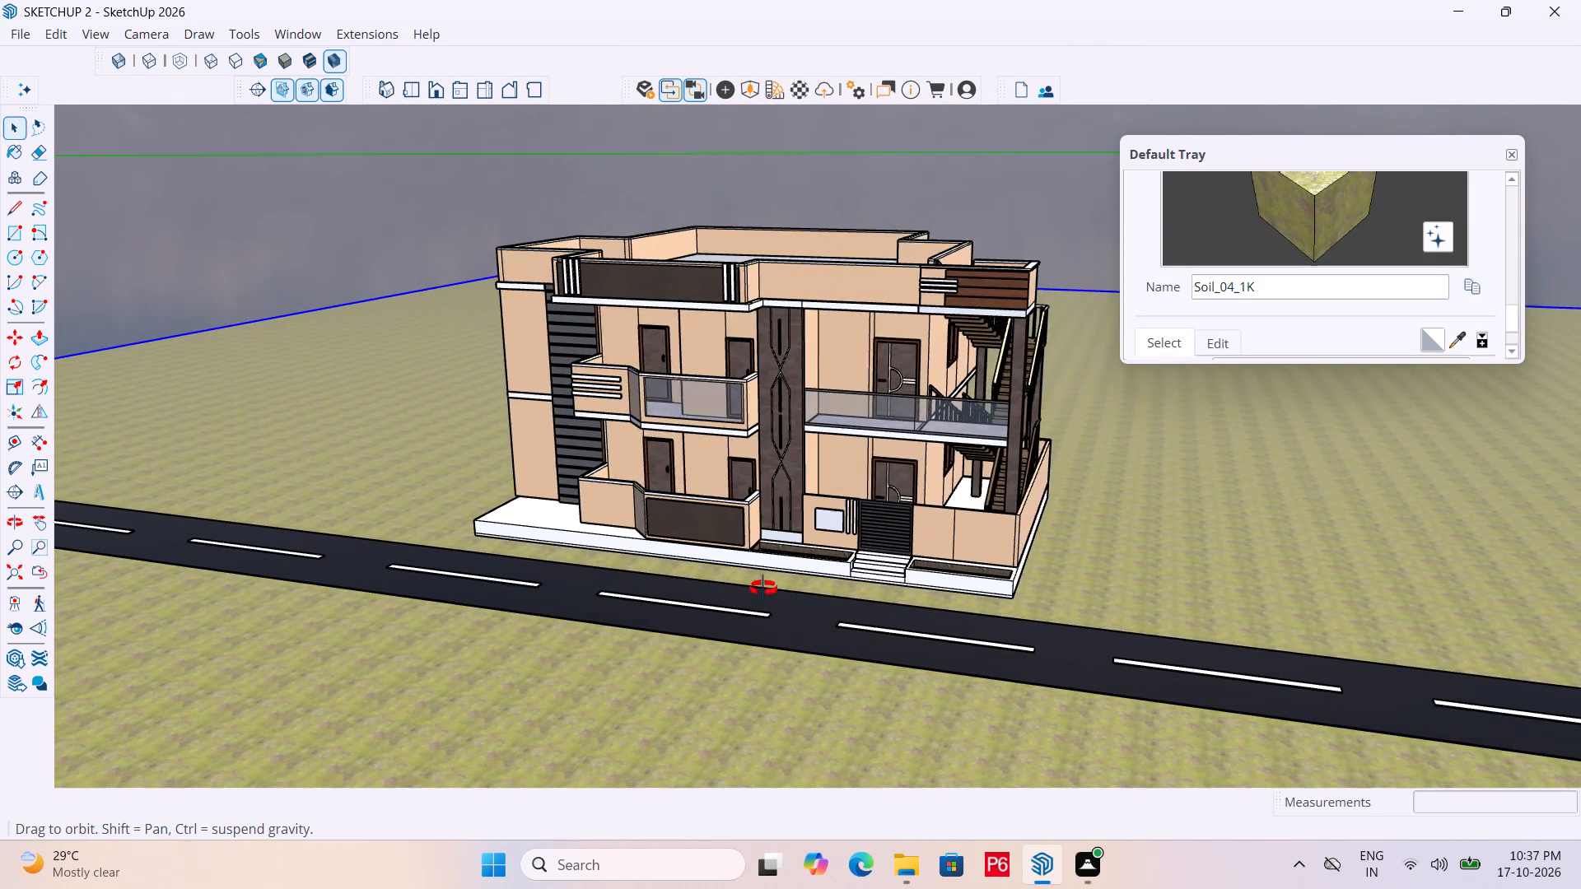
pyautogui.moveTo(763, 589); pyautogui.dragTo(723, 656, button='middle')
pyautogui.scroll(-5, 613, 457)
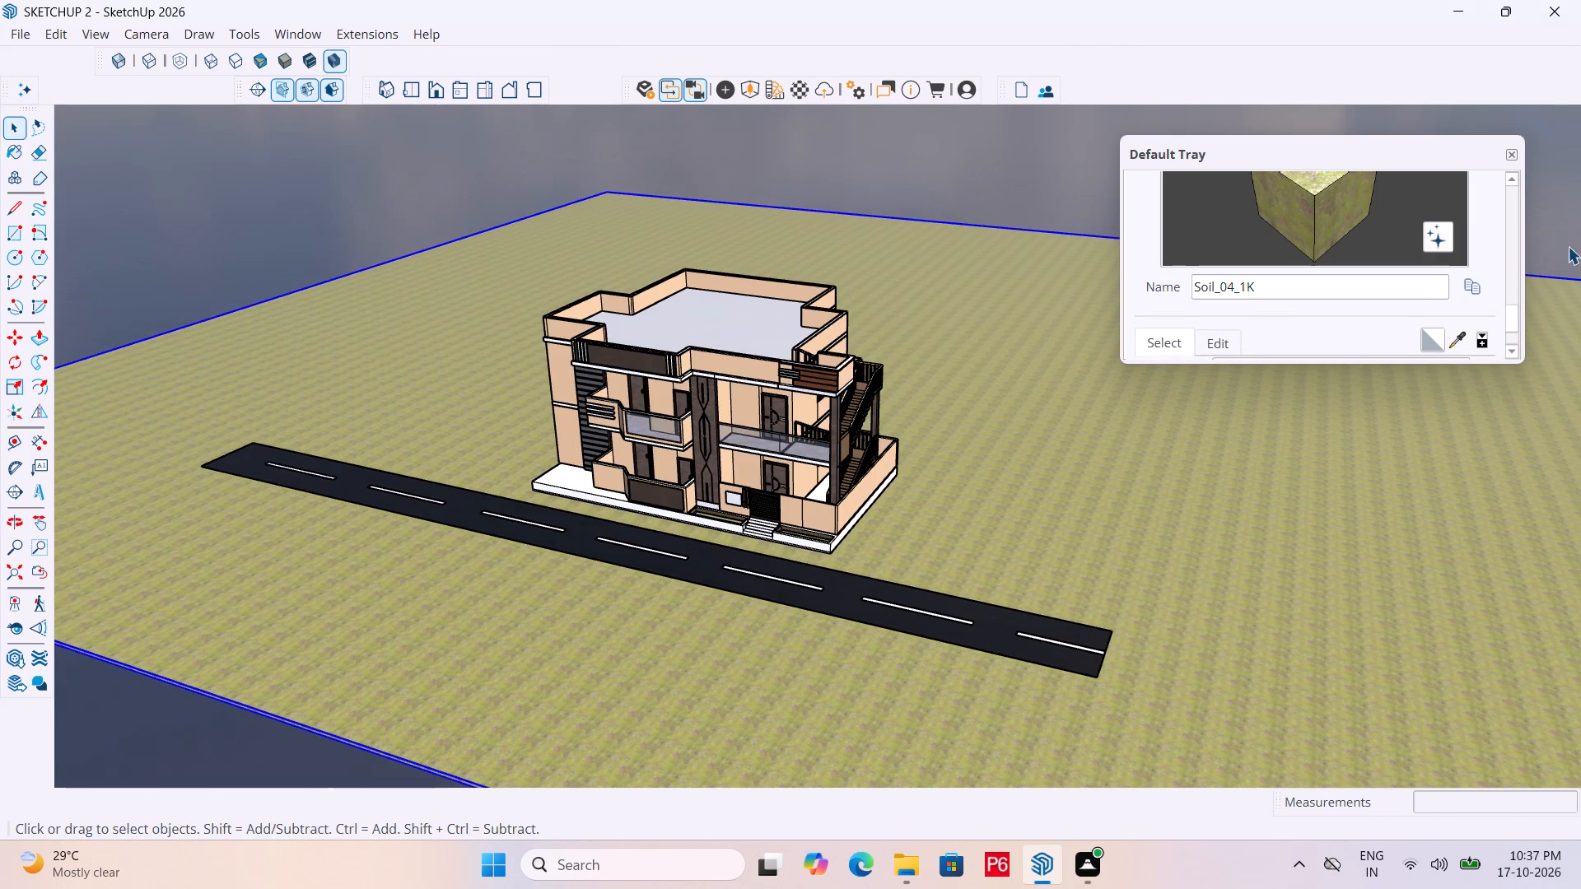
# Close the Default Tray to clear the modelling view.
pyautogui.click(1513, 156)
# Inspect the front facade, balconies, staircase and entrance planters up close and from the road side.
pyautogui.scroll(3, 916, 404)
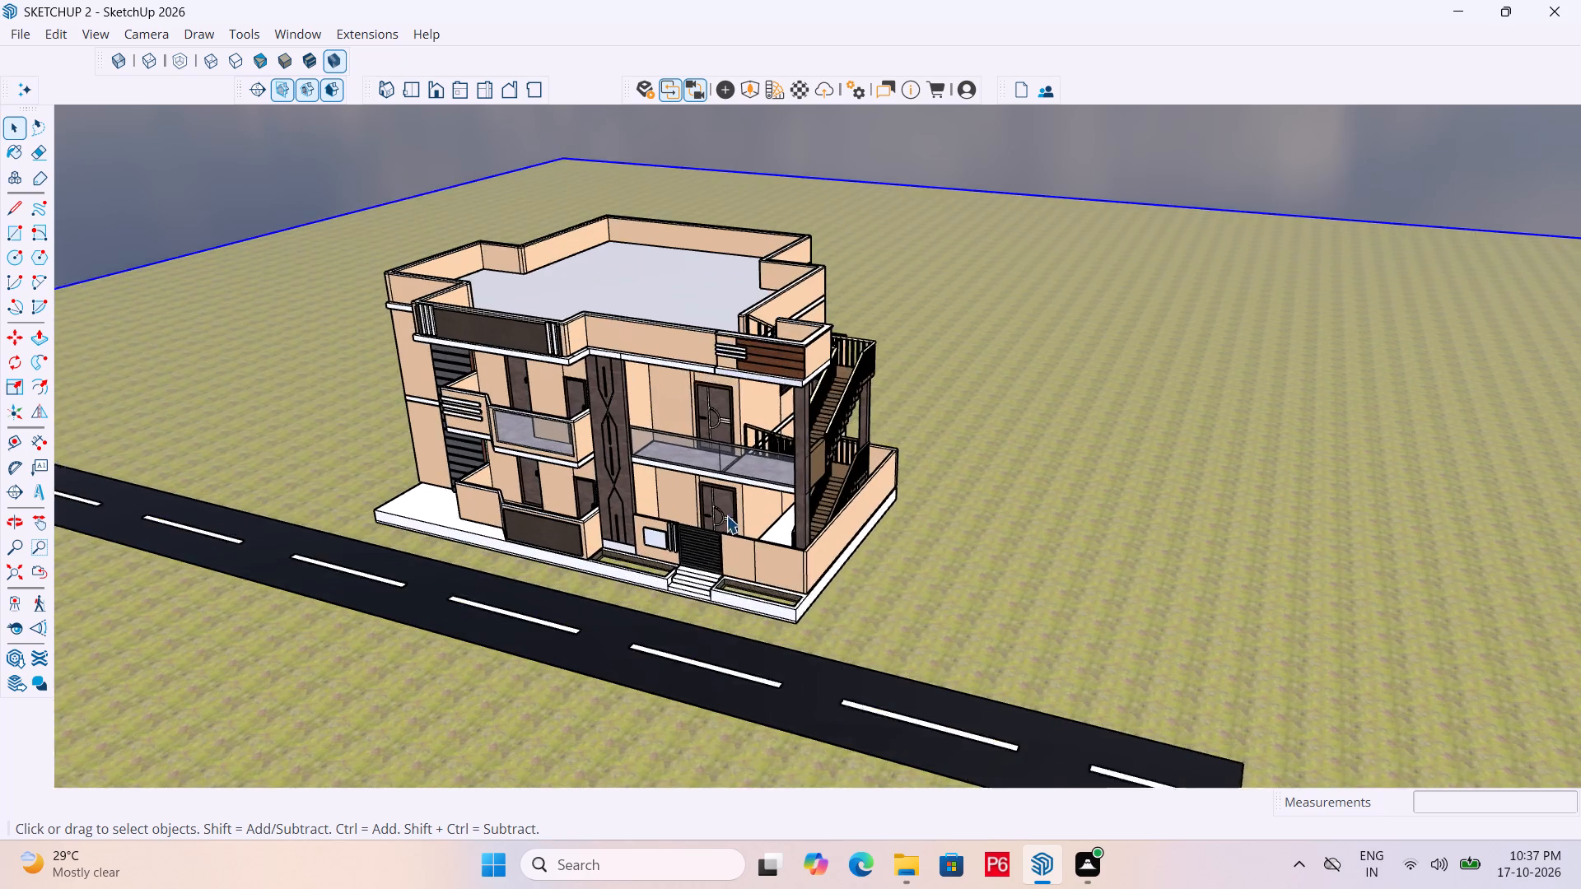
pyautogui.scroll(1, 726, 515)
pyautogui.scroll(-6, 1032, 390)
pyautogui.moveTo(1035, 467); pyautogui.dragTo(1015, 467, button='middle')
pyautogui.scroll(5, 1035, 467)
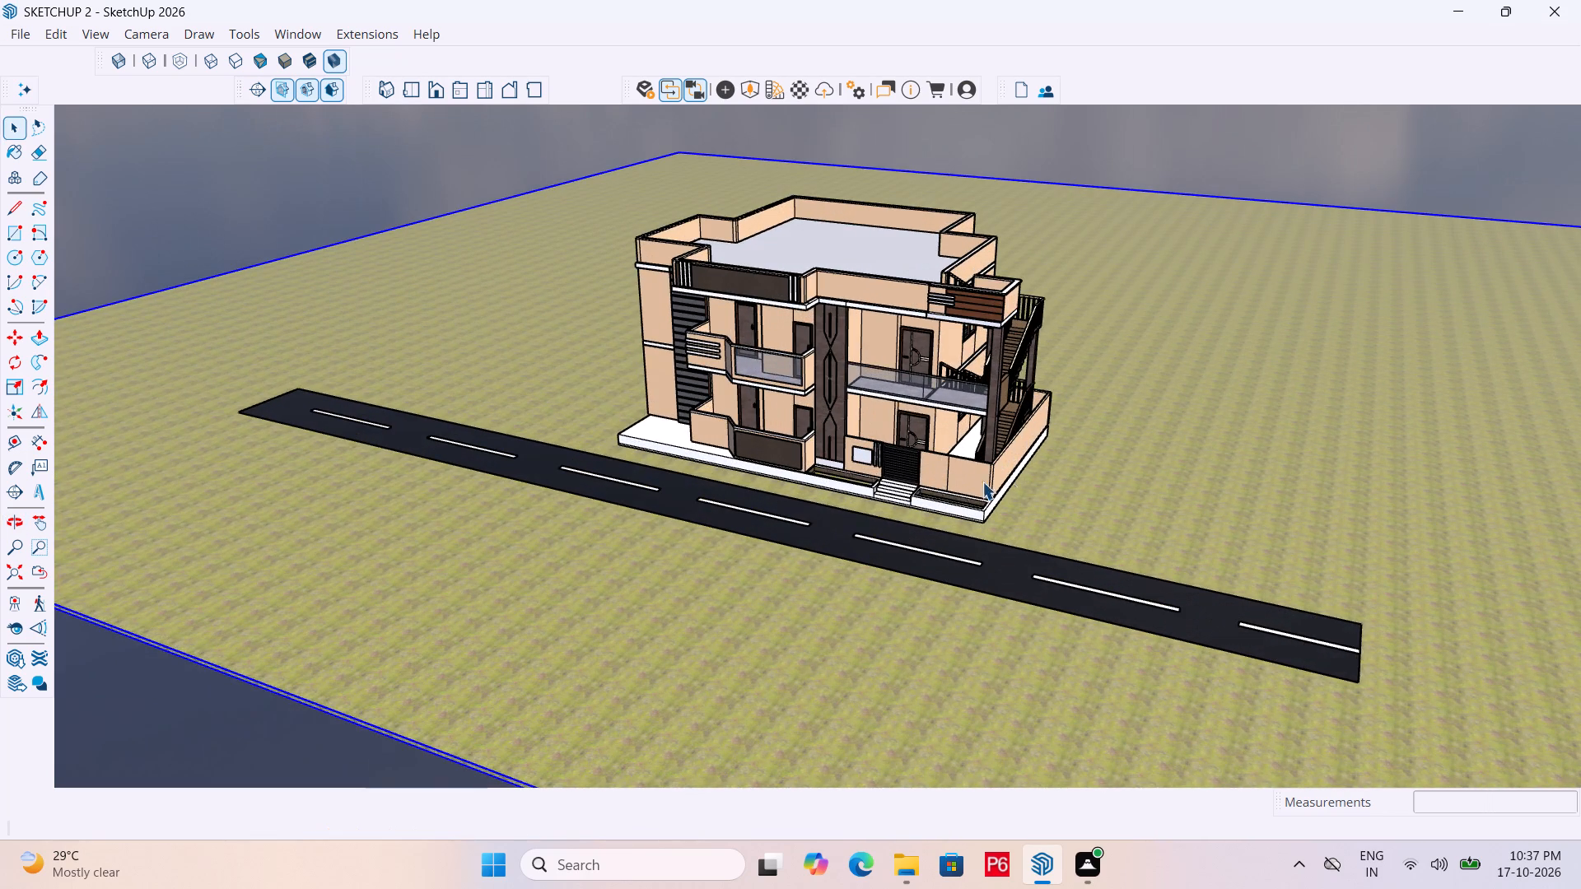
pyautogui.scroll(1, 868, 500)
pyautogui.moveTo(868, 500); pyautogui.dragTo(921, 499, button='middle')
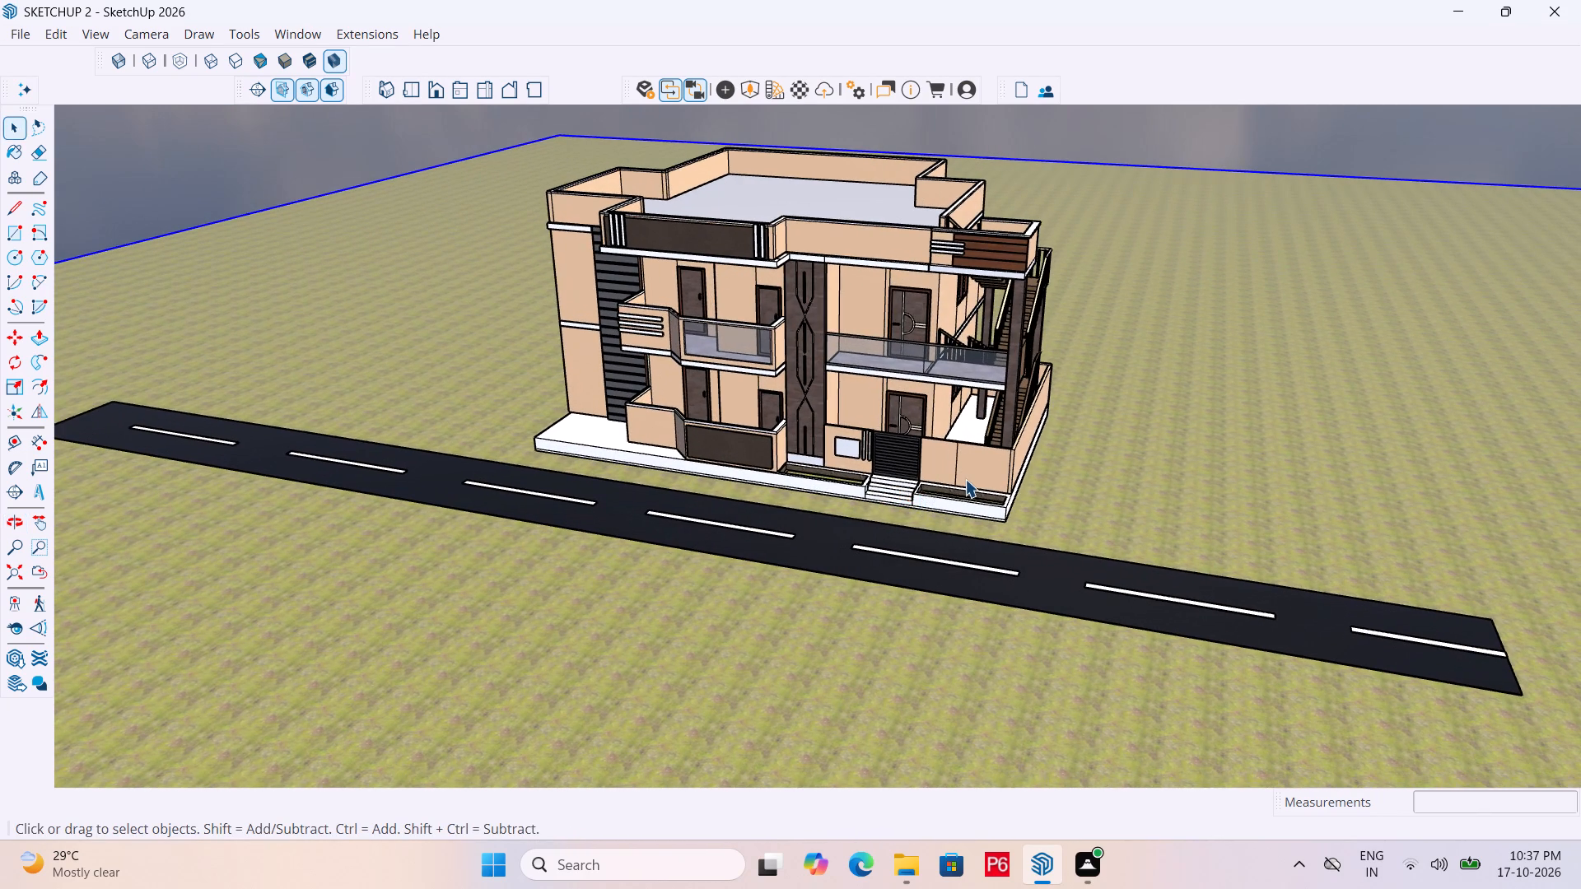
pyautogui.scroll(9, 970, 320)
pyautogui.moveTo(931, 368); pyautogui.dragTo(842, 377, button='middle')
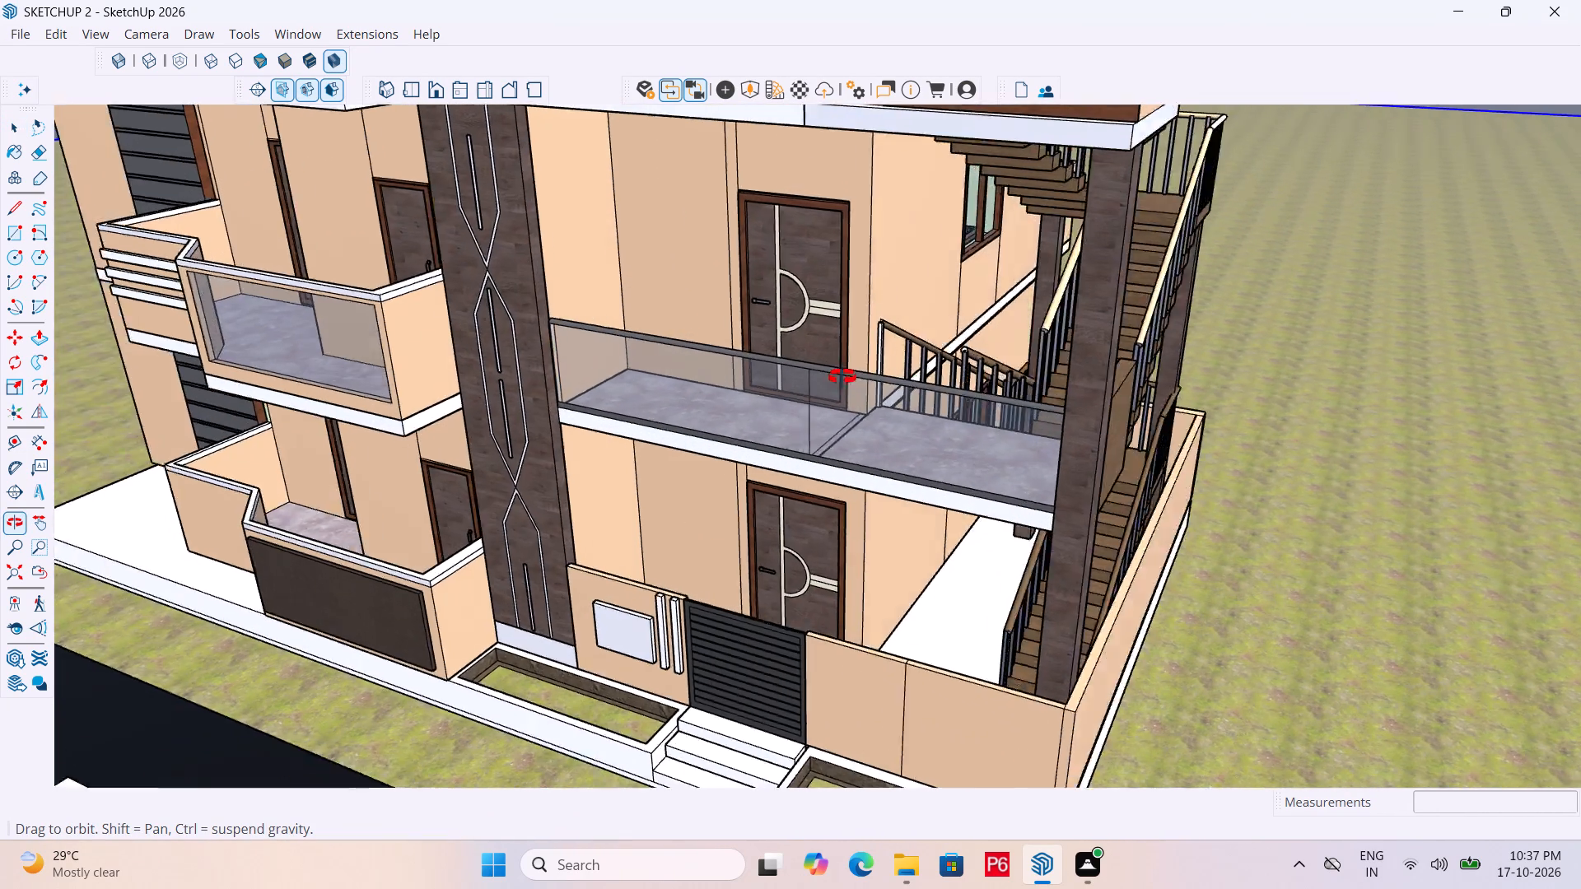
pyautogui.moveTo(842, 377); pyautogui.dragTo(1149, 422, button='middle')
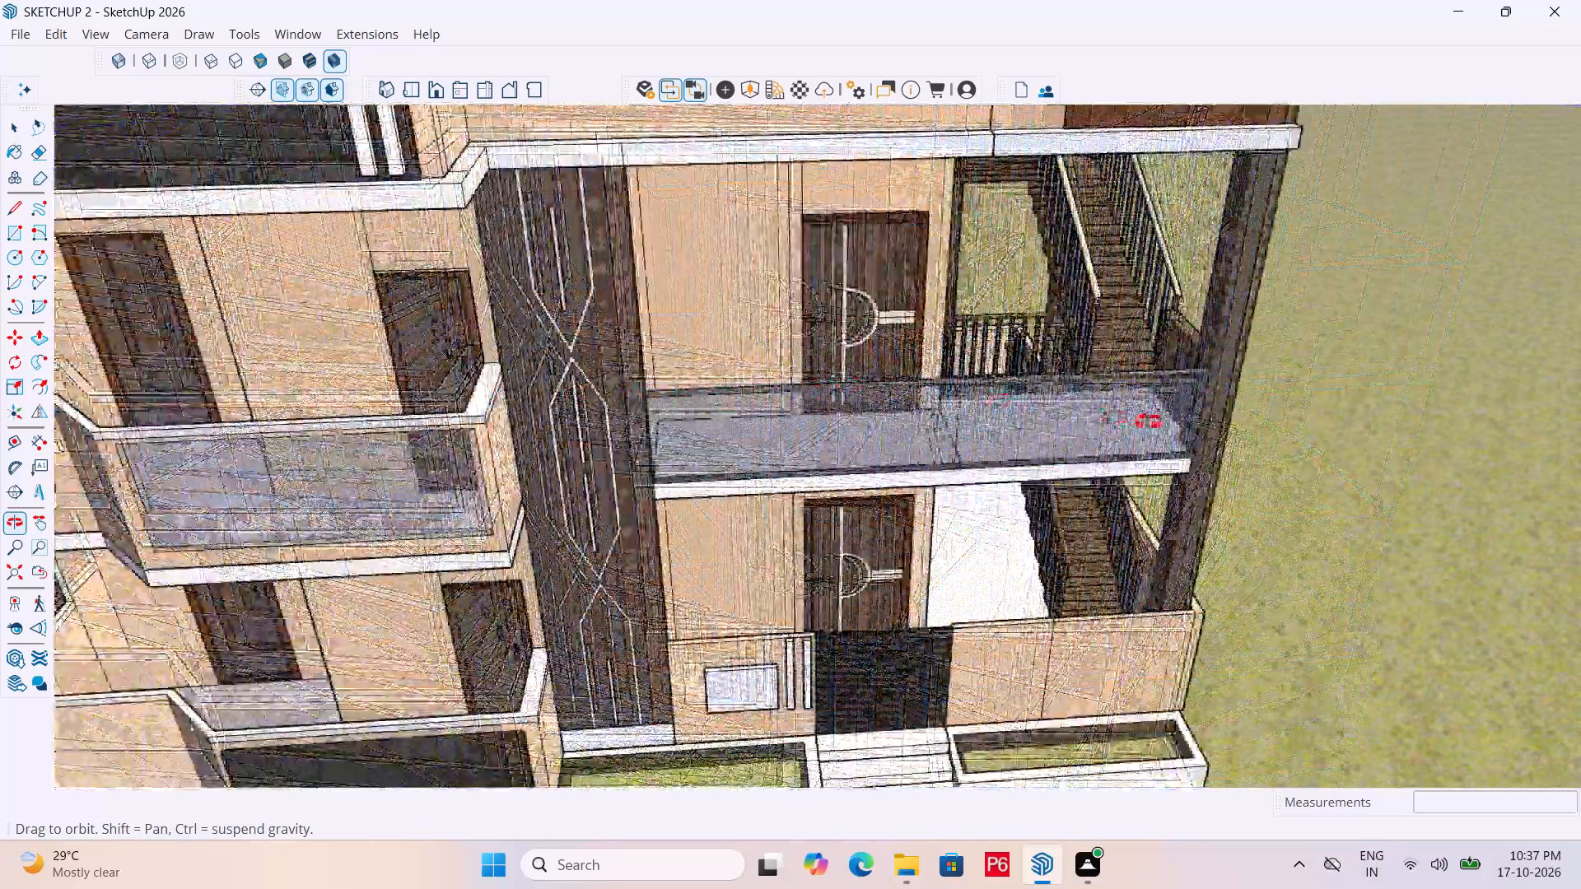
pyautogui.moveTo(1149, 422); pyautogui.dragTo(862, 407, button='middle')
pyautogui.scroll(-6, 1119, 351)
pyautogui.scroll(1, 955, 393)
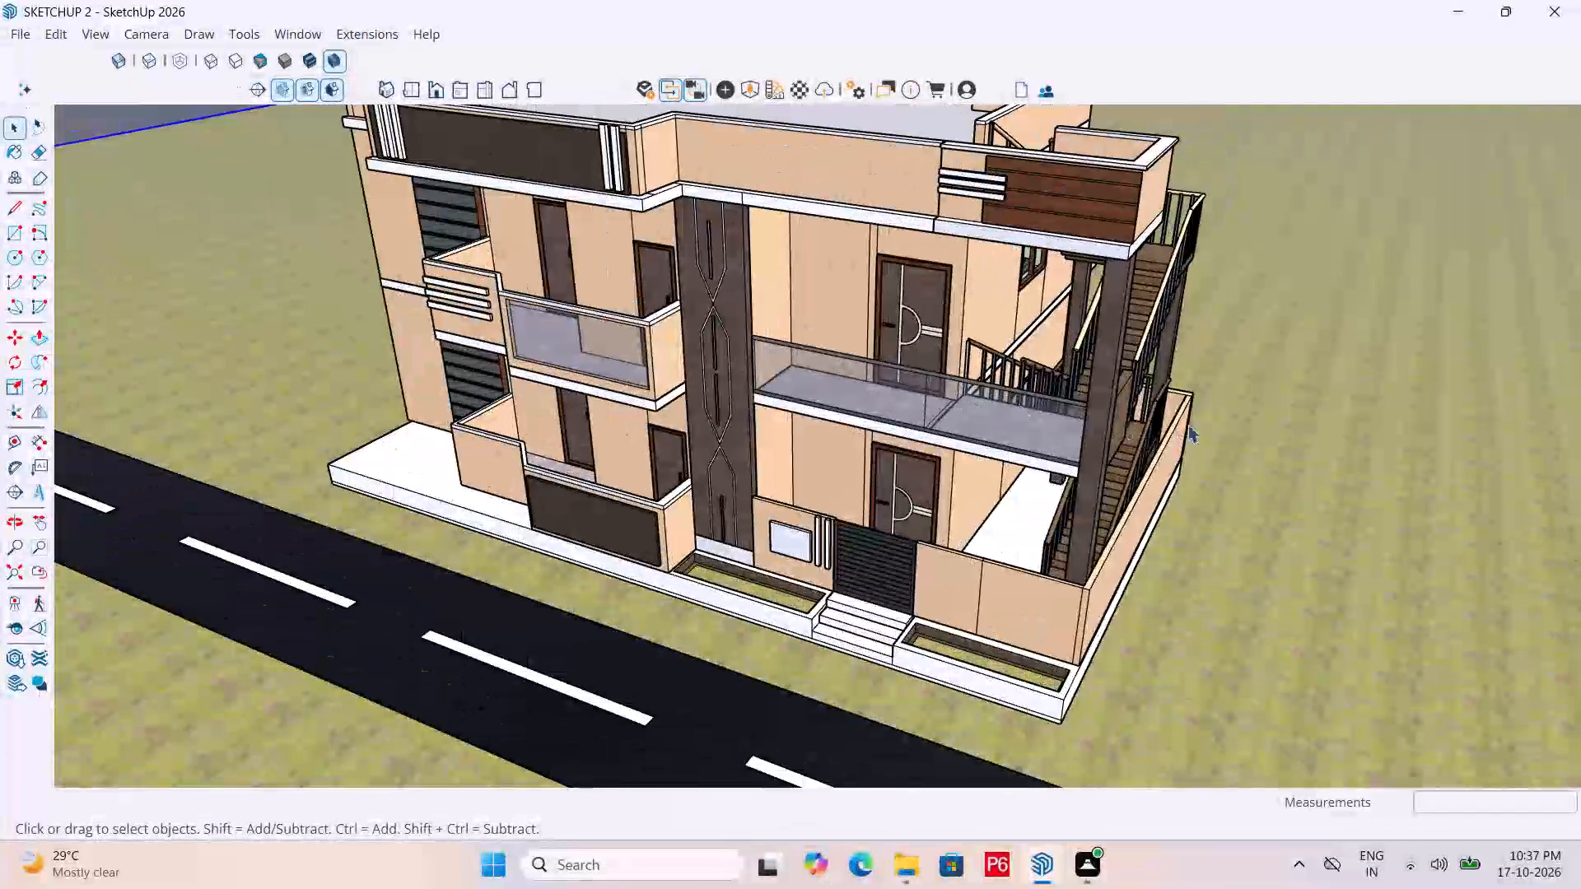
pyautogui.moveTo(1187, 425); pyautogui.dragTo(1179, 352, button='middle')
pyautogui.scroll(-6, 1009, 442)
pyautogui.scroll(1, 940, 470)
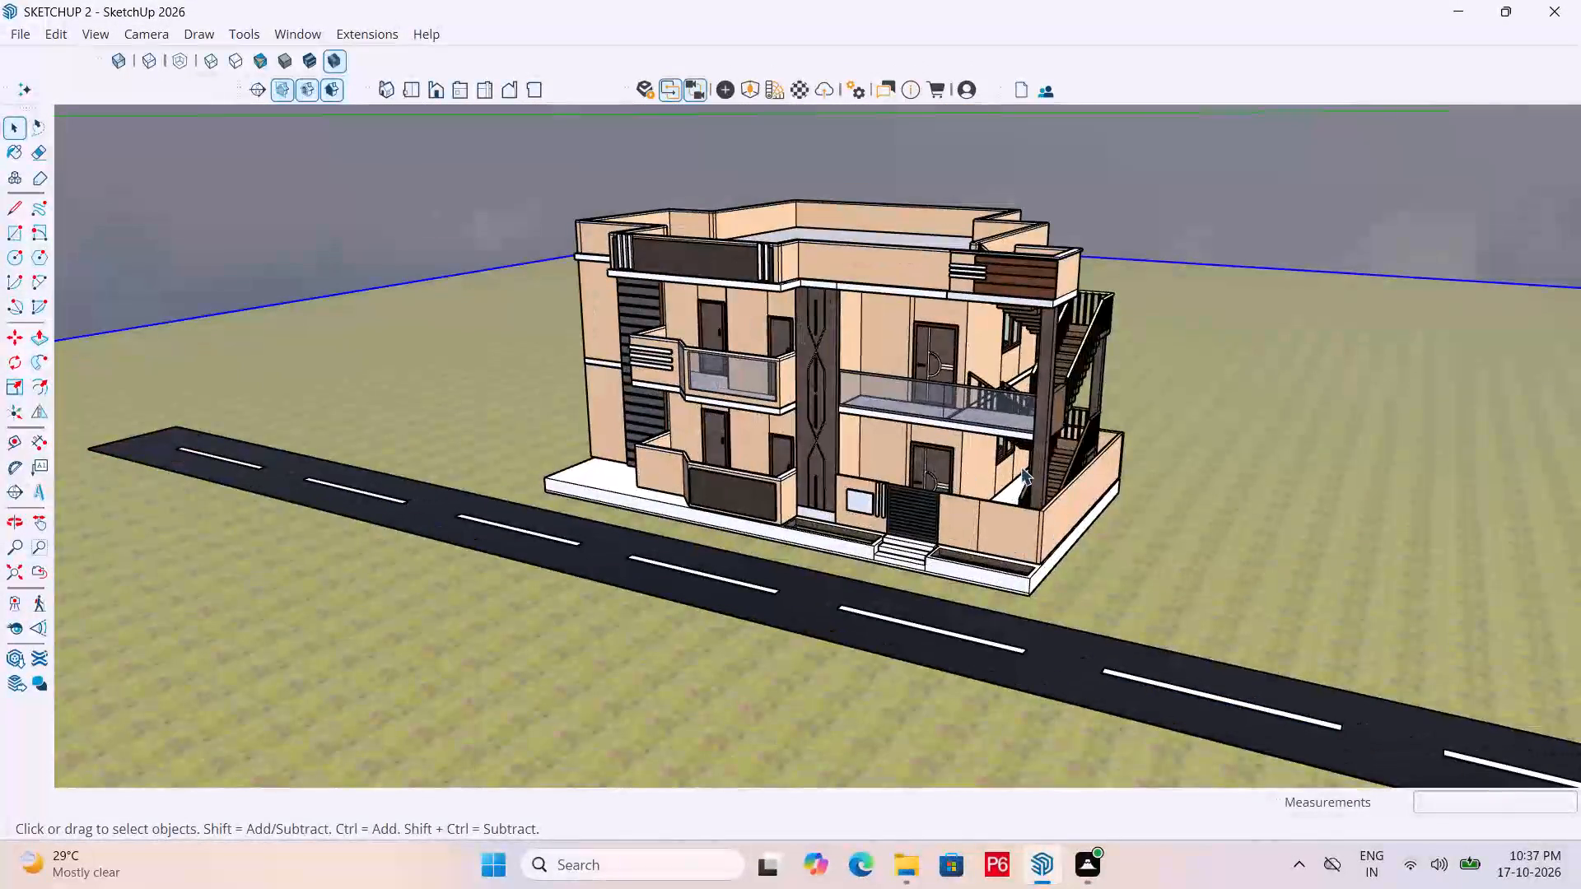
pyautogui.moveTo(1069, 455); pyautogui.dragTo(1108, 369, button='middle')
pyautogui.scroll(1, 1106, 437)
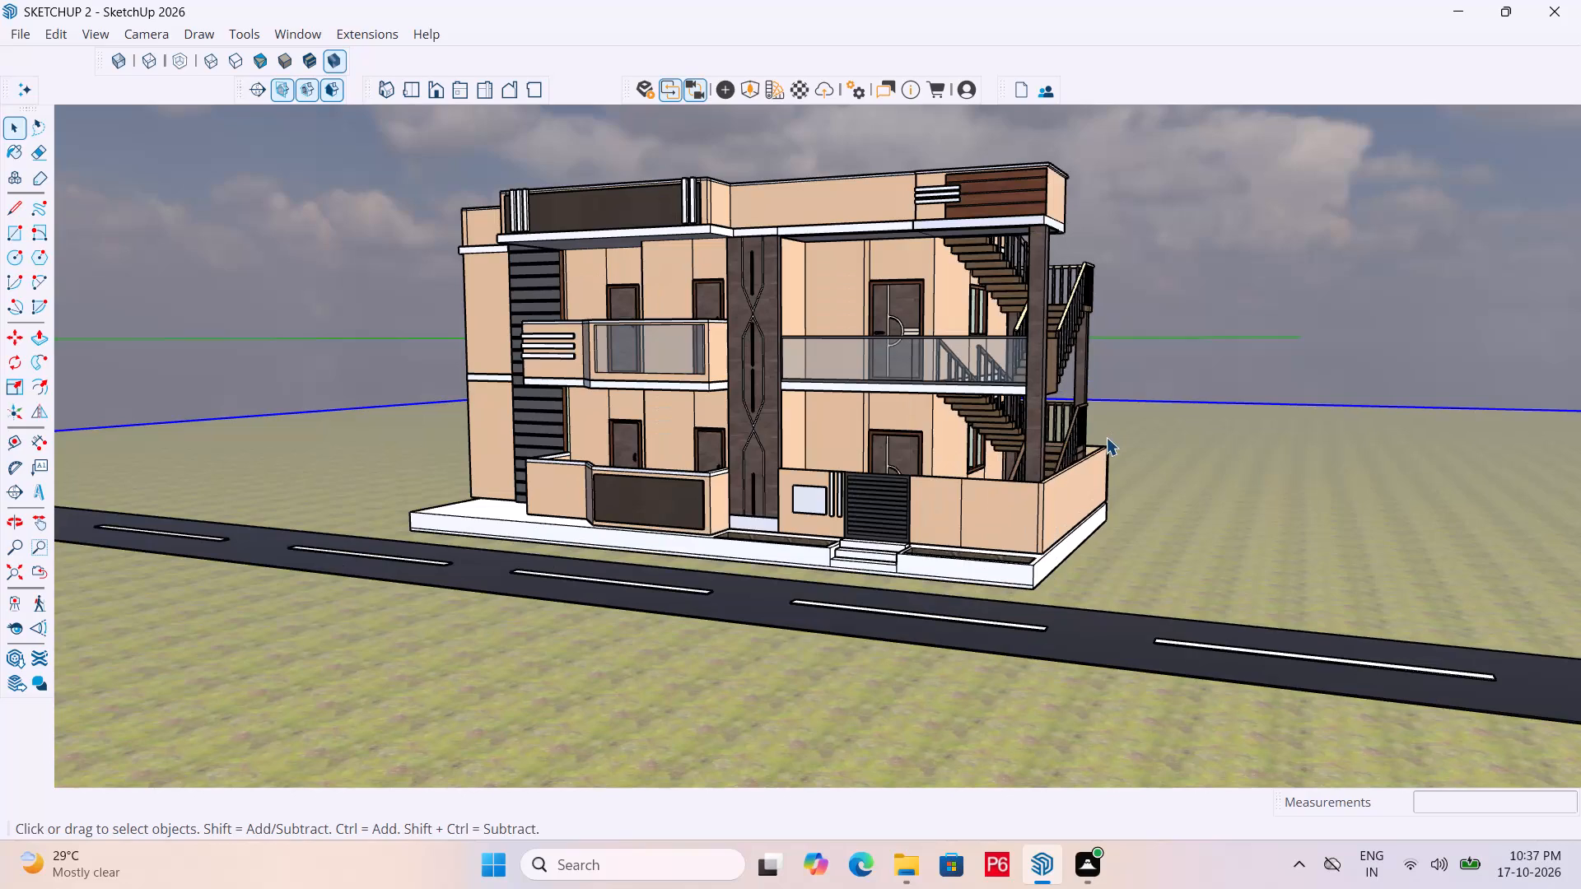
pyautogui.scroll(2, 716, 472)
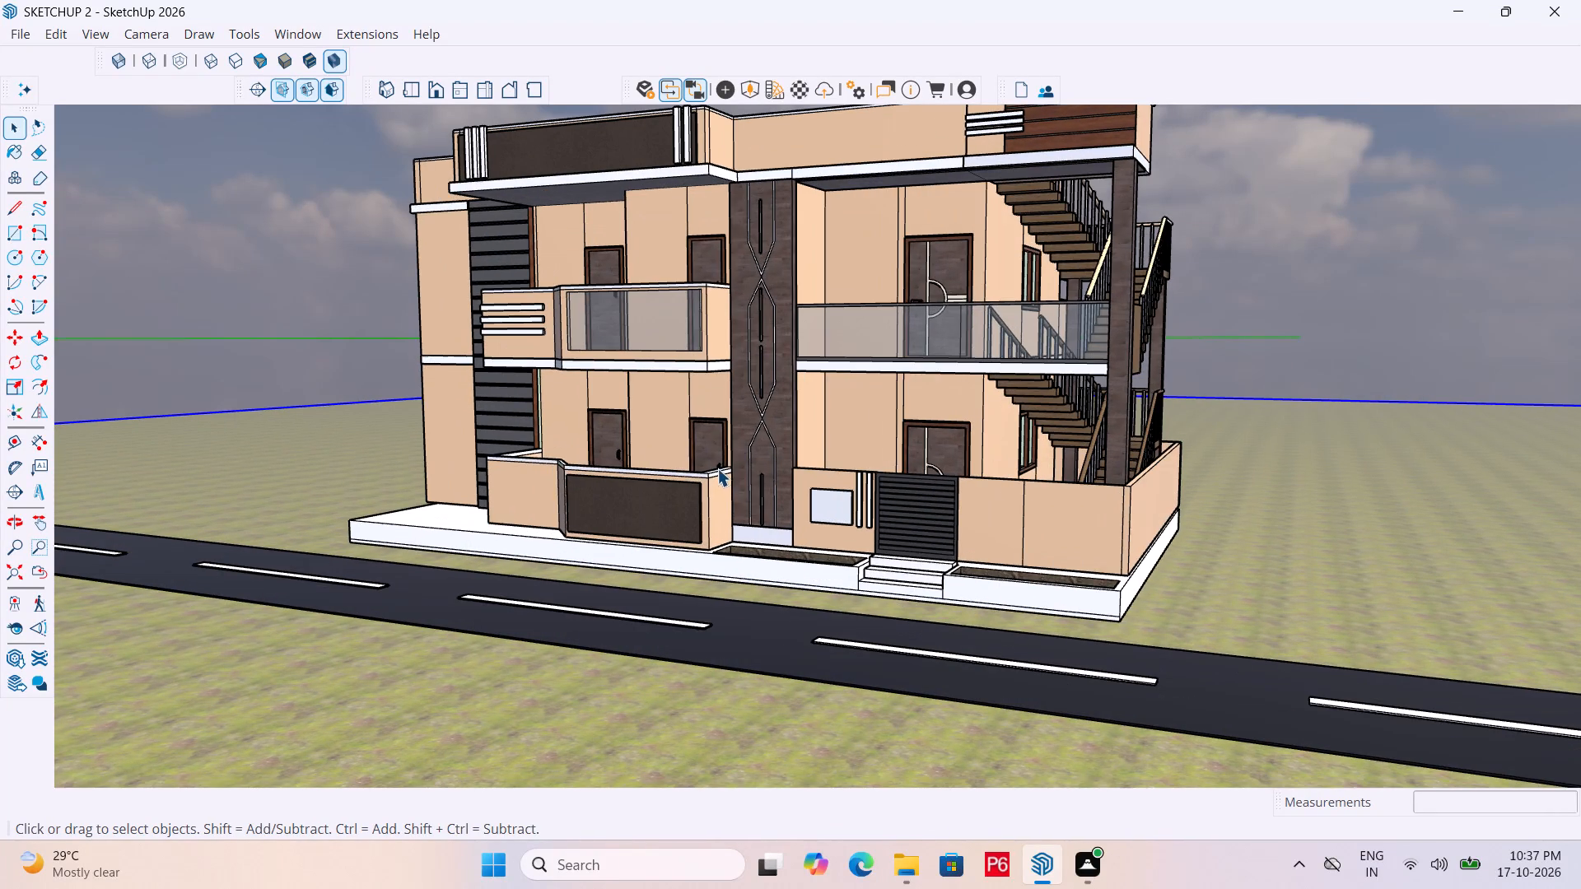
pyautogui.scroll(-1, 762, 504)
# Start the Enscape live render and arrange its window side by side with the SketchUp window.
pyautogui.click(646, 95)
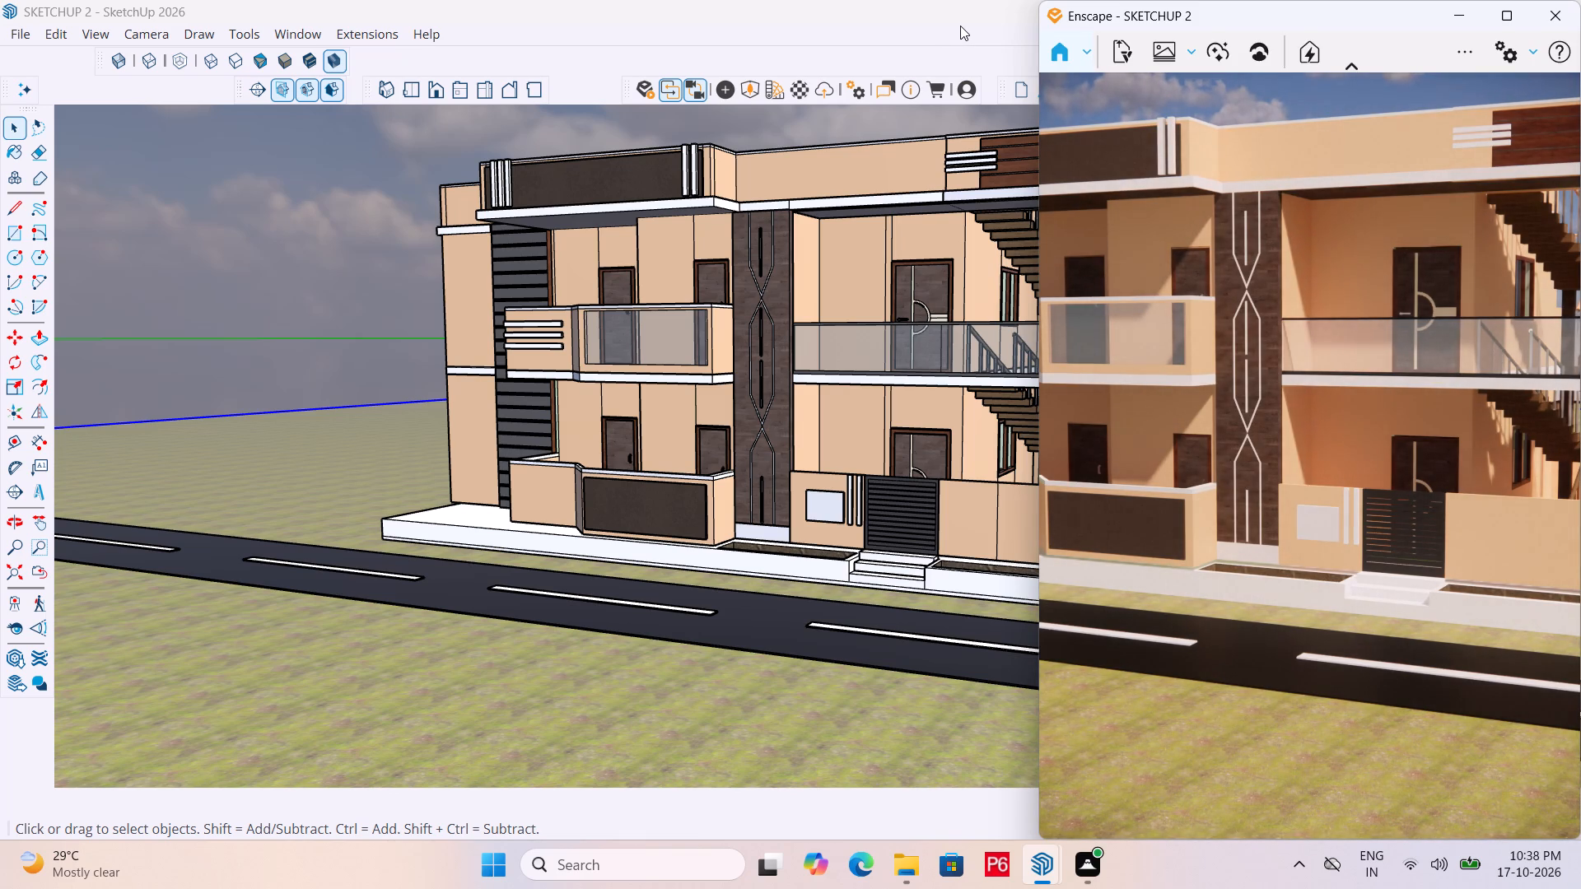
pyautogui.doubleClick(939, 29)
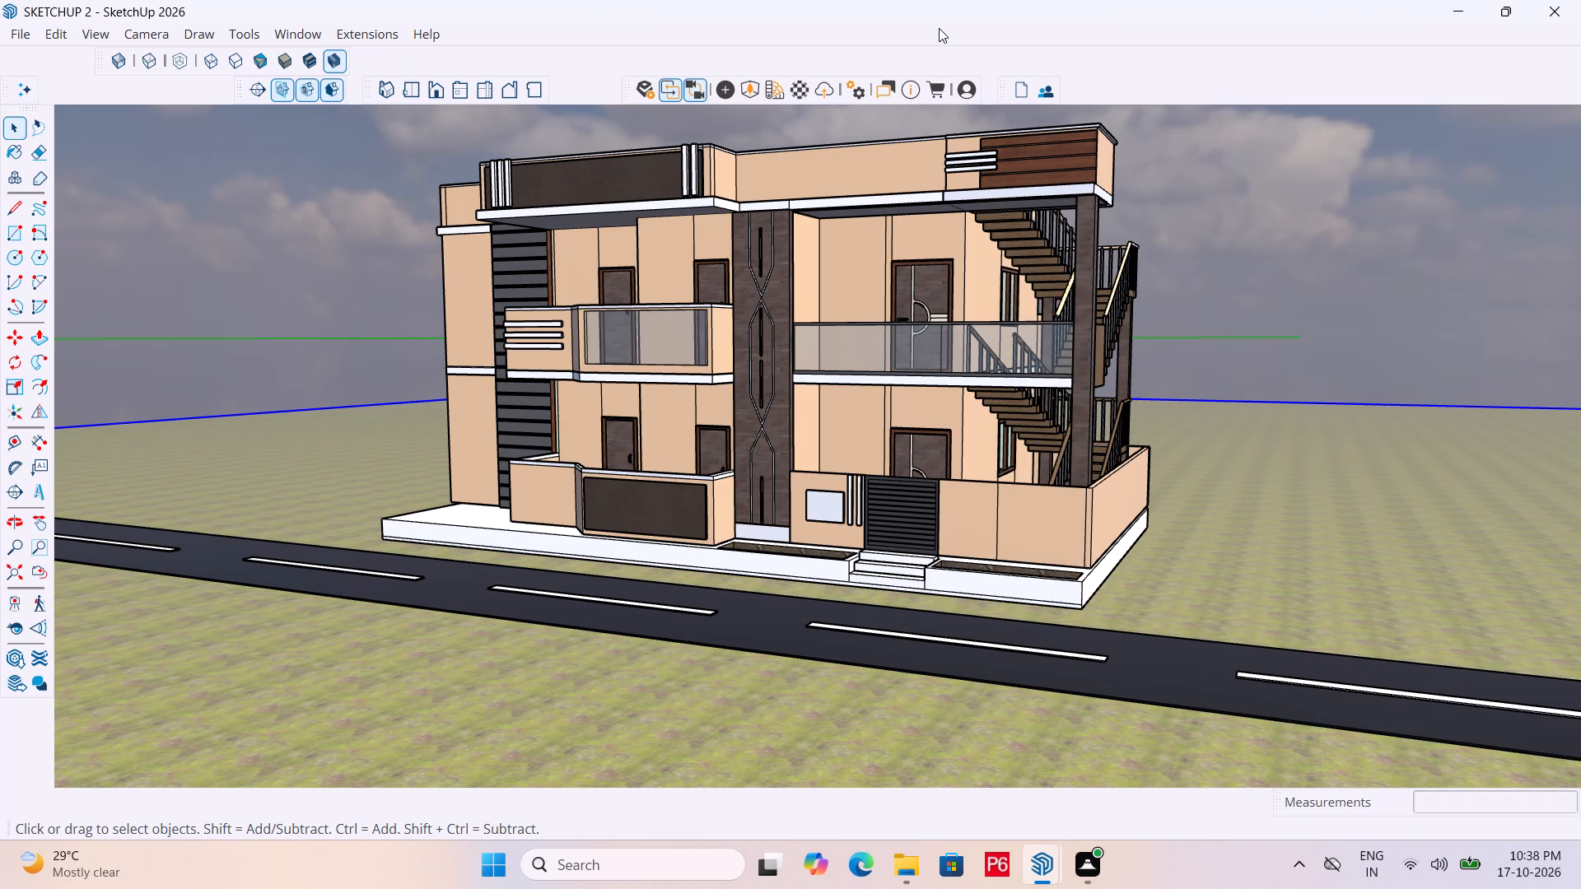
pyautogui.click(1409, 50)
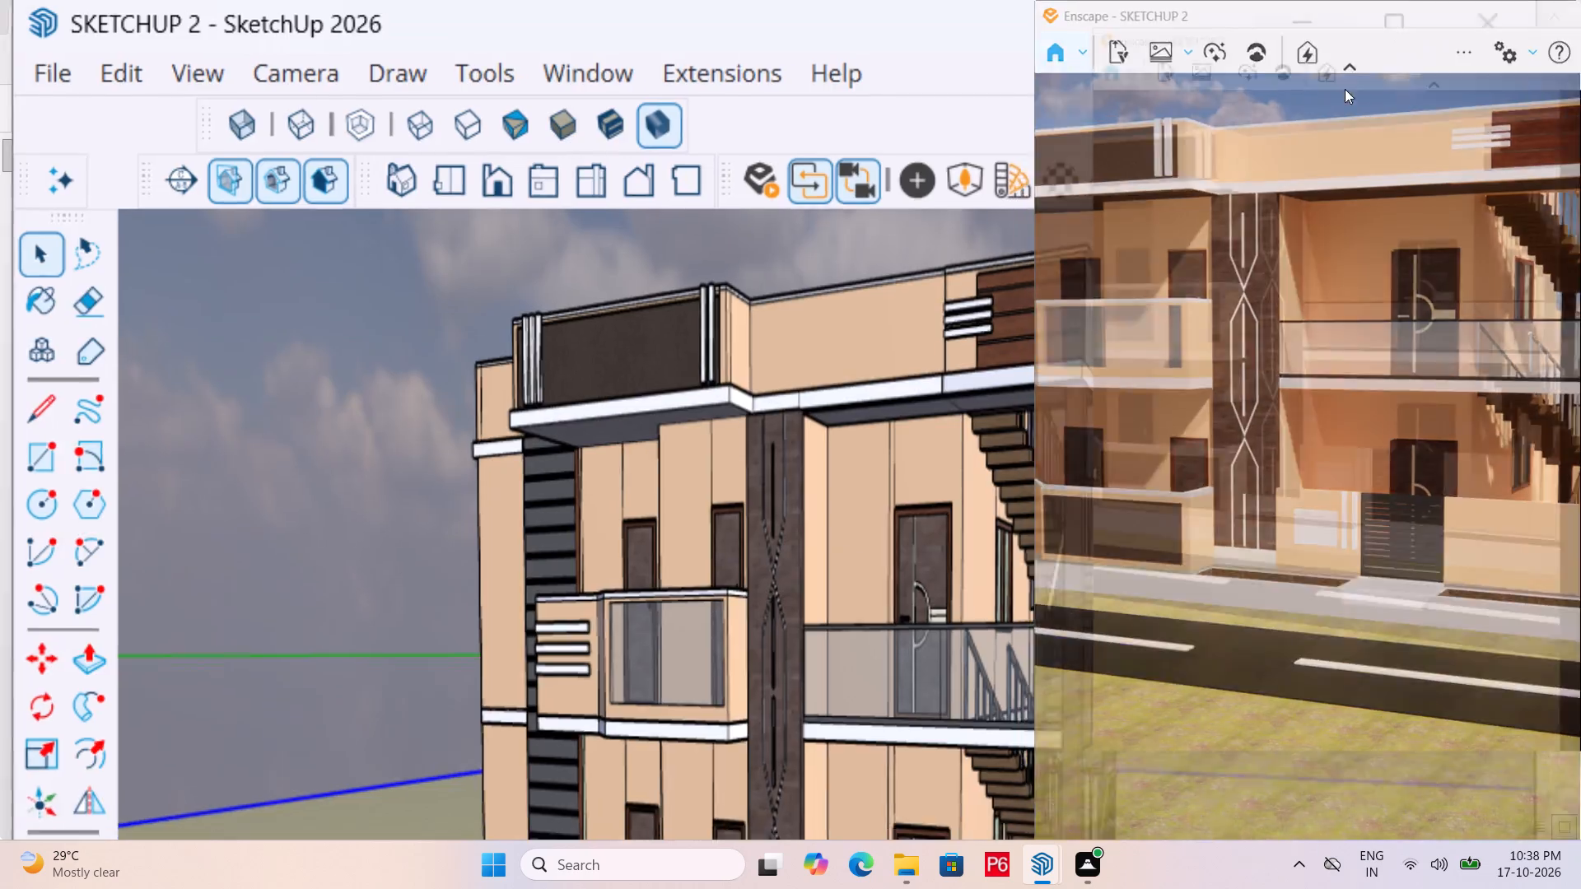
# Review the rendered front facade, planters, road and ground in Enscape from several synchronized angles and distances.
pyautogui.scroll(-2, 1451, 321)
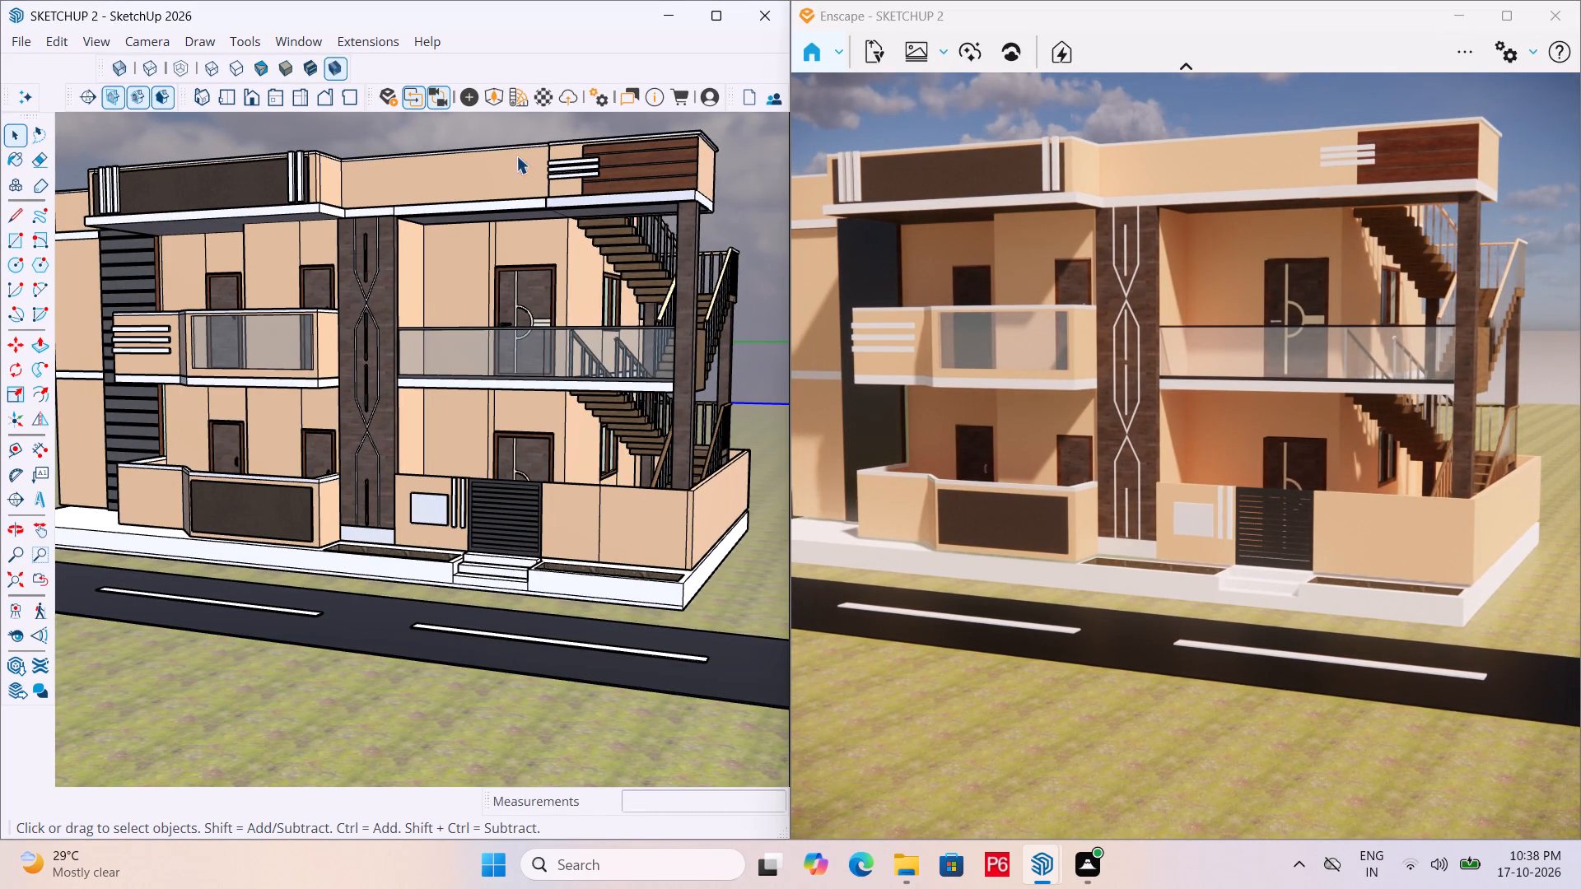
pyautogui.scroll(-4, 586, 376)
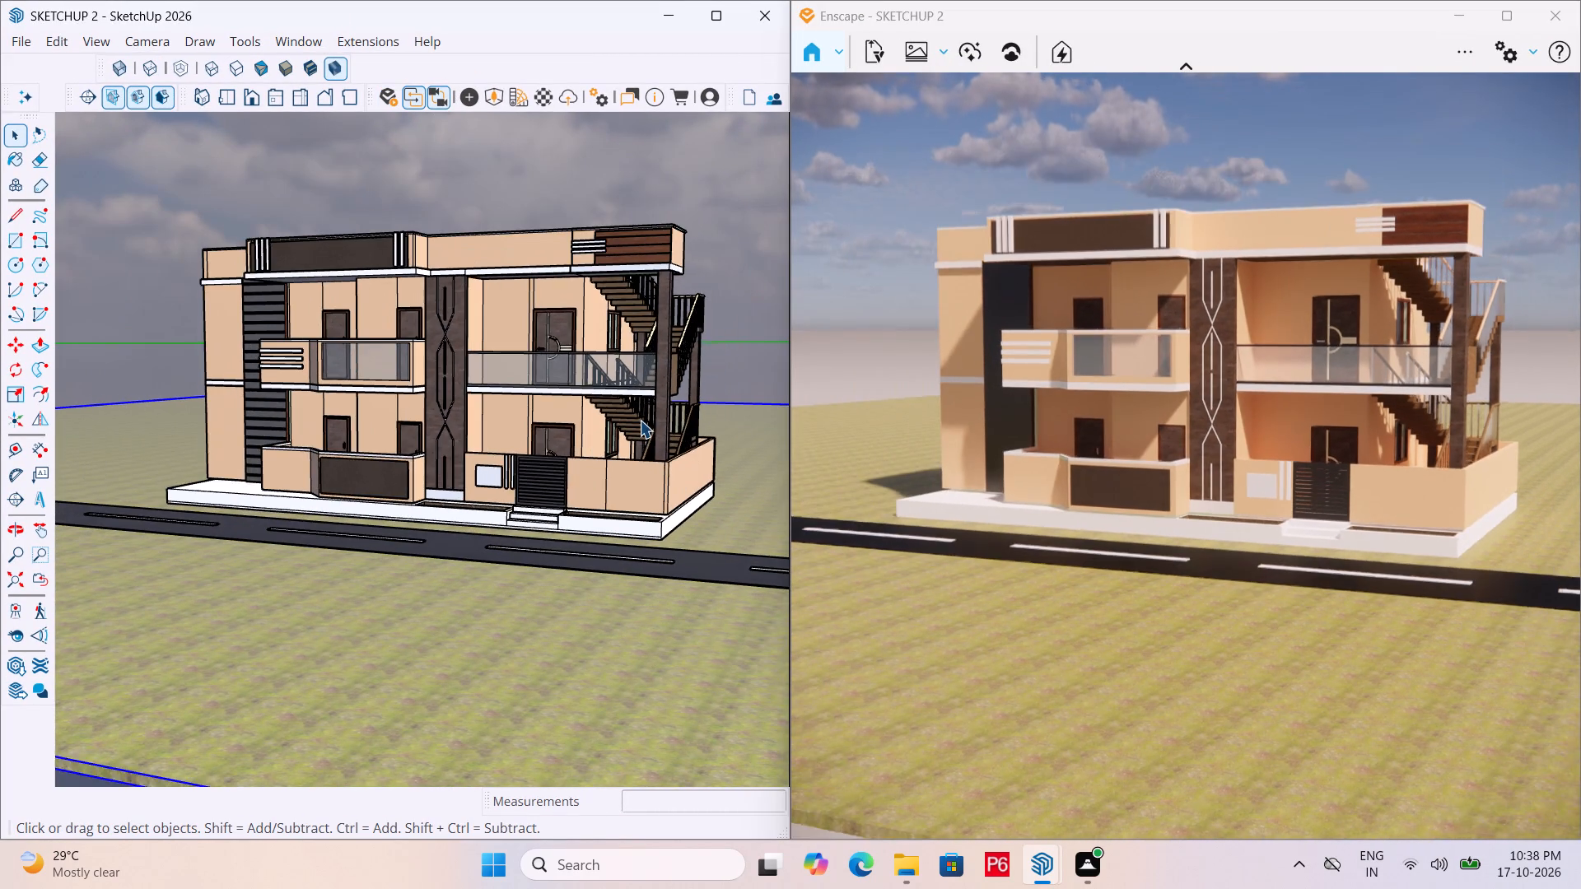
pyautogui.scroll(3, 539, 420)
pyautogui.moveTo(522, 419); pyautogui.dragTo(536, 444, button='middle')
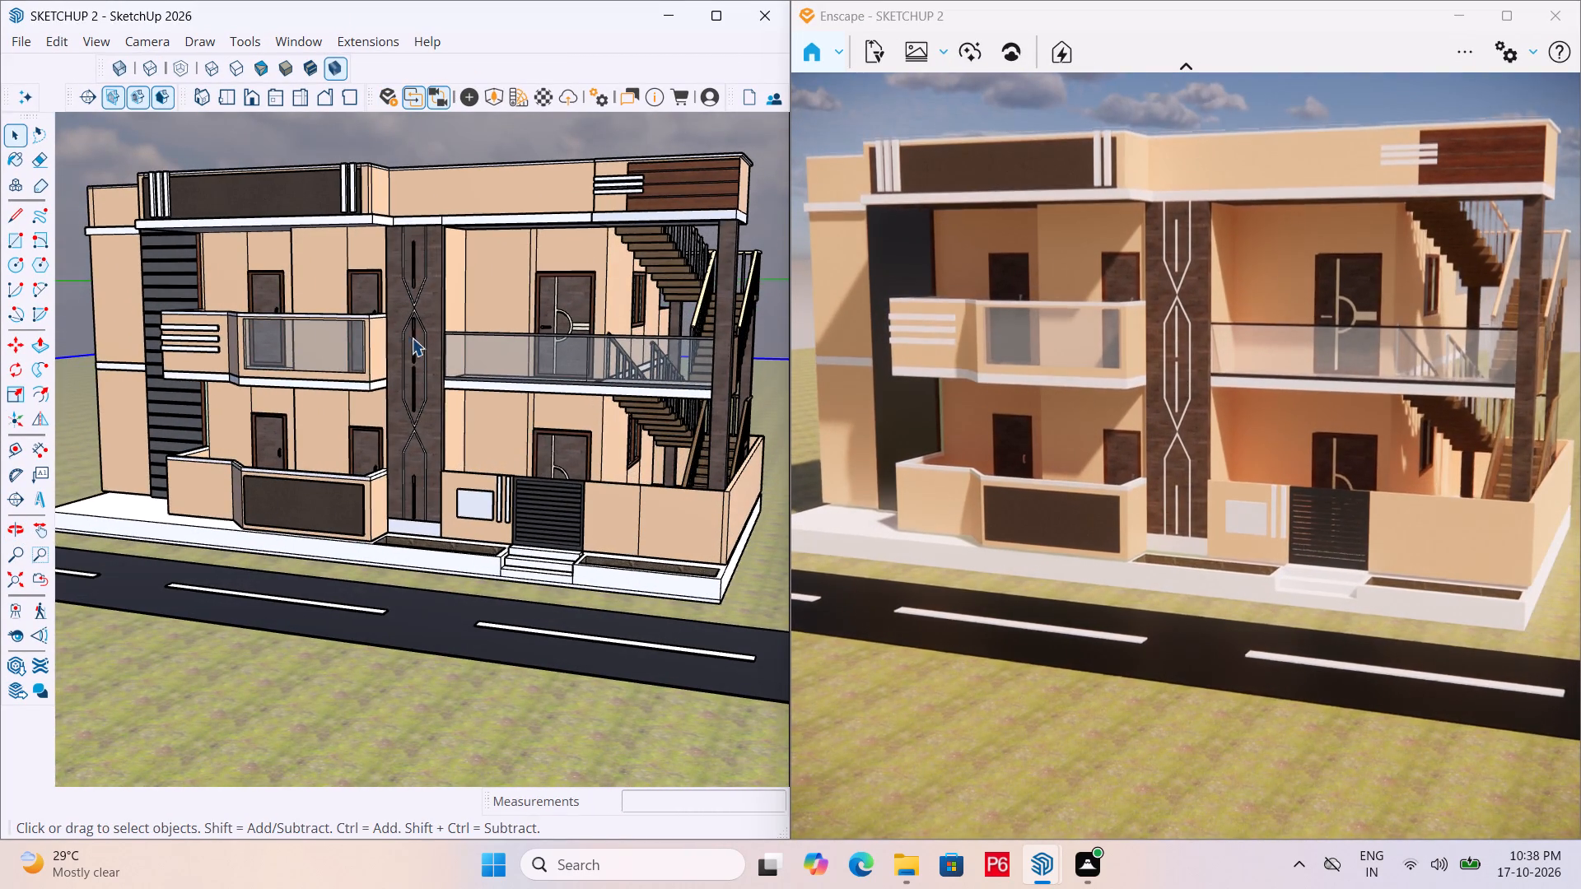
pyautogui.scroll(-4, 399, 327)
pyautogui.moveTo(440, 356); pyautogui.dragTo(517, 373, button='middle')
pyautogui.moveTo(427, 337); pyautogui.dragTo(383, 342, button='middle')
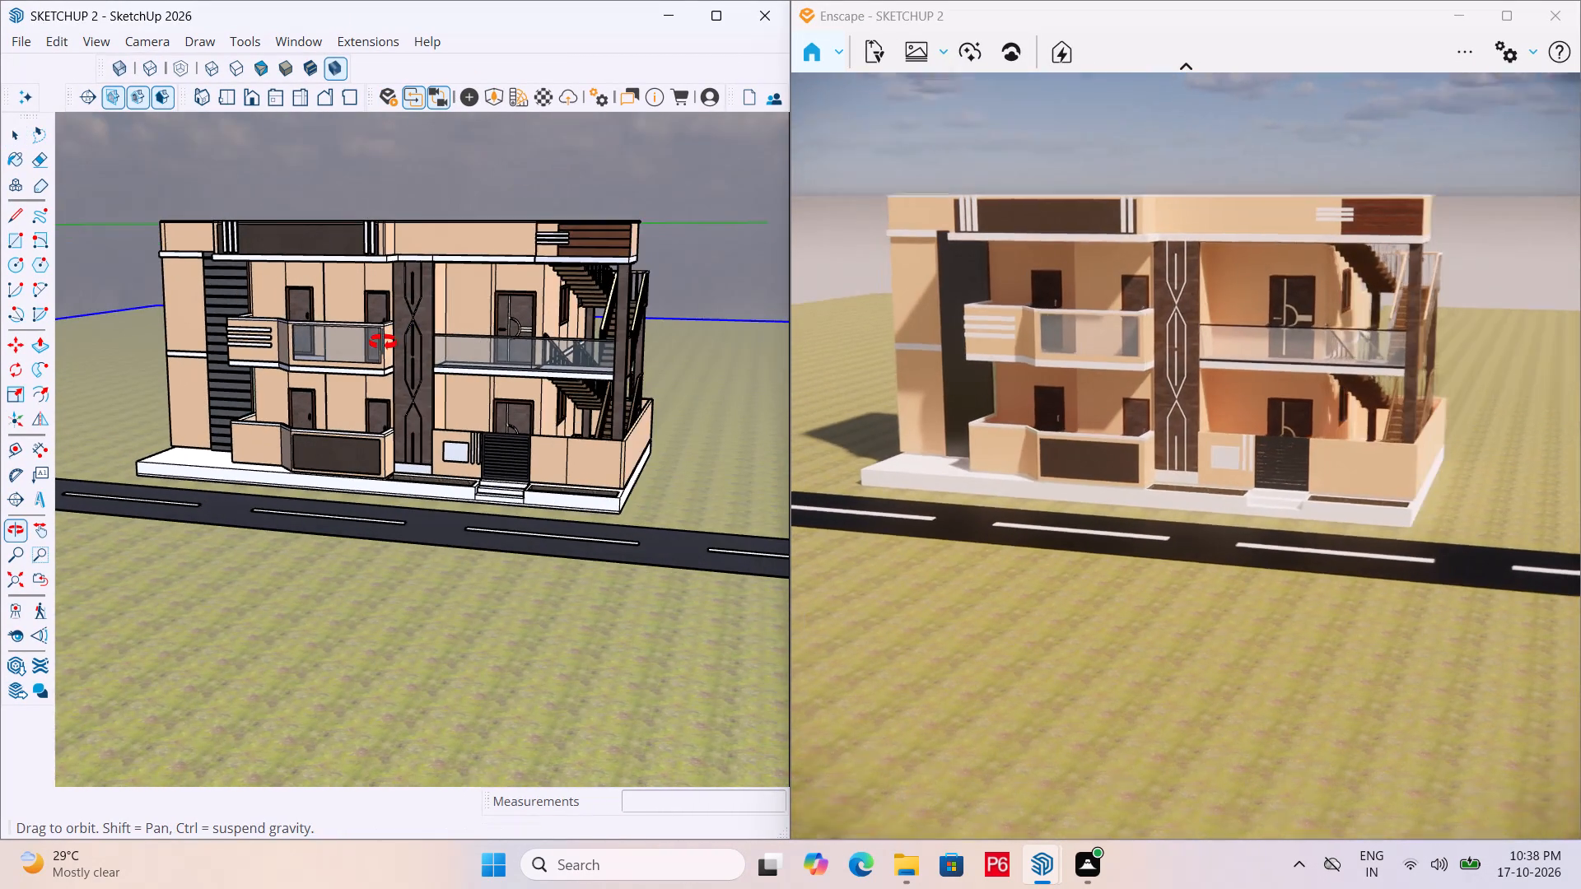
pyautogui.moveTo(383, 342); pyautogui.dragTo(382, 342, button='middle')
pyautogui.scroll(5, 369, 320)
pyautogui.moveTo(464, 312); pyautogui.dragTo(414, 336, button='middle')
pyautogui.scroll(-3, 448, 315)
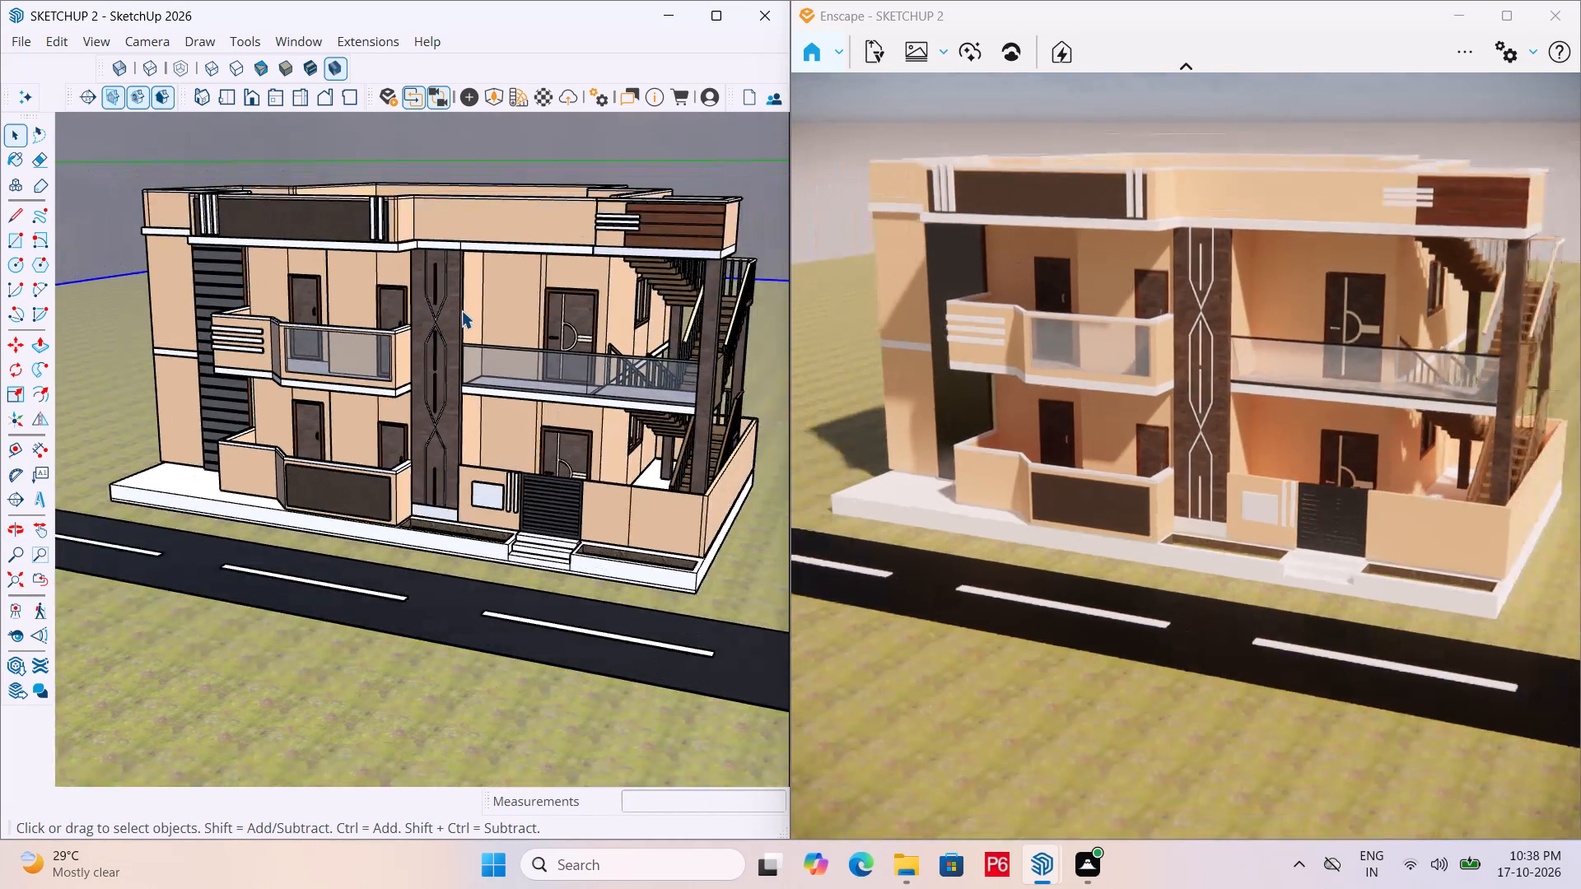
pyautogui.scroll(-1, 461, 310)
pyautogui.moveTo(461, 310); pyautogui.dragTo(480, 304, button='middle')
pyautogui.scroll(1, 445, 303)
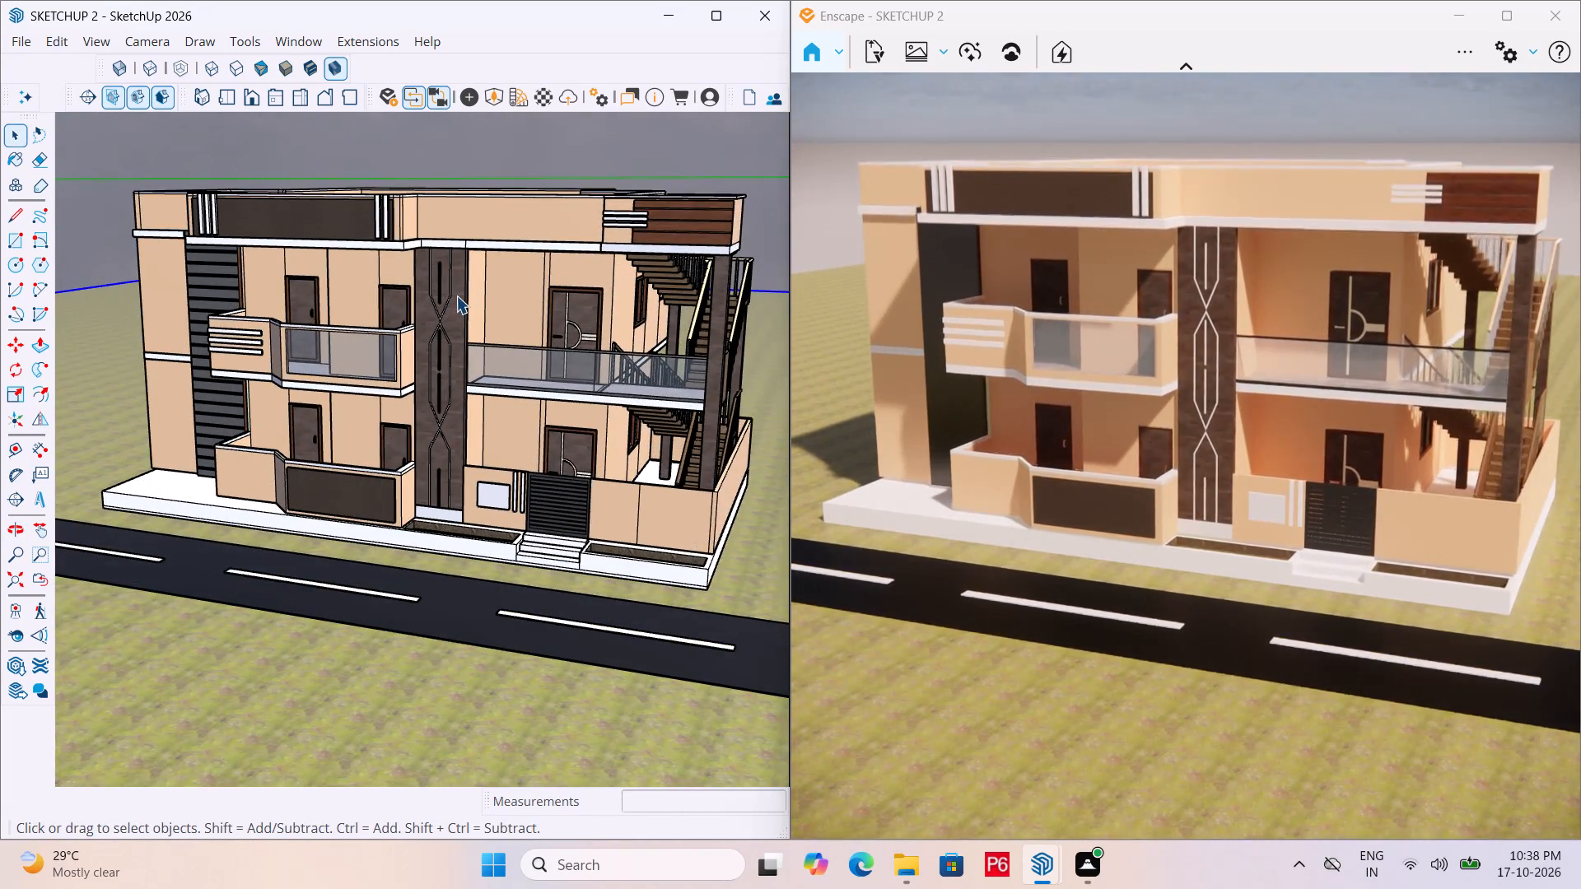
pyautogui.scroll(1, 456, 296)
pyautogui.scroll(-1, 422, 305)
pyautogui.moveTo(496, 291); pyautogui.dragTo(490, 286, button='middle')
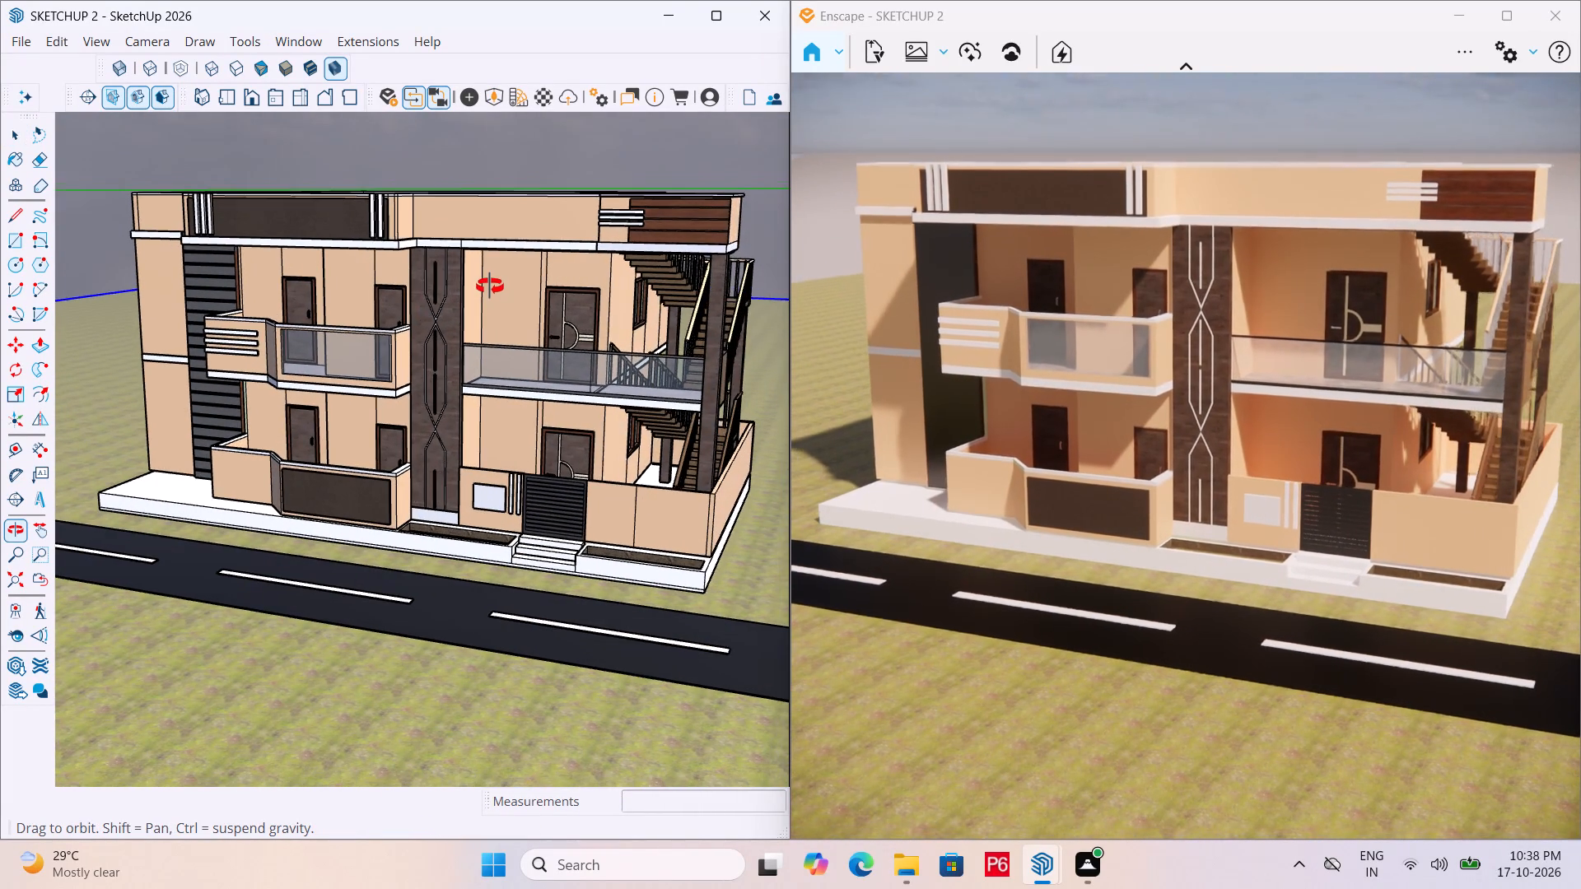
pyautogui.moveTo(490, 286); pyautogui.dragTo(476, 288, button='middle')
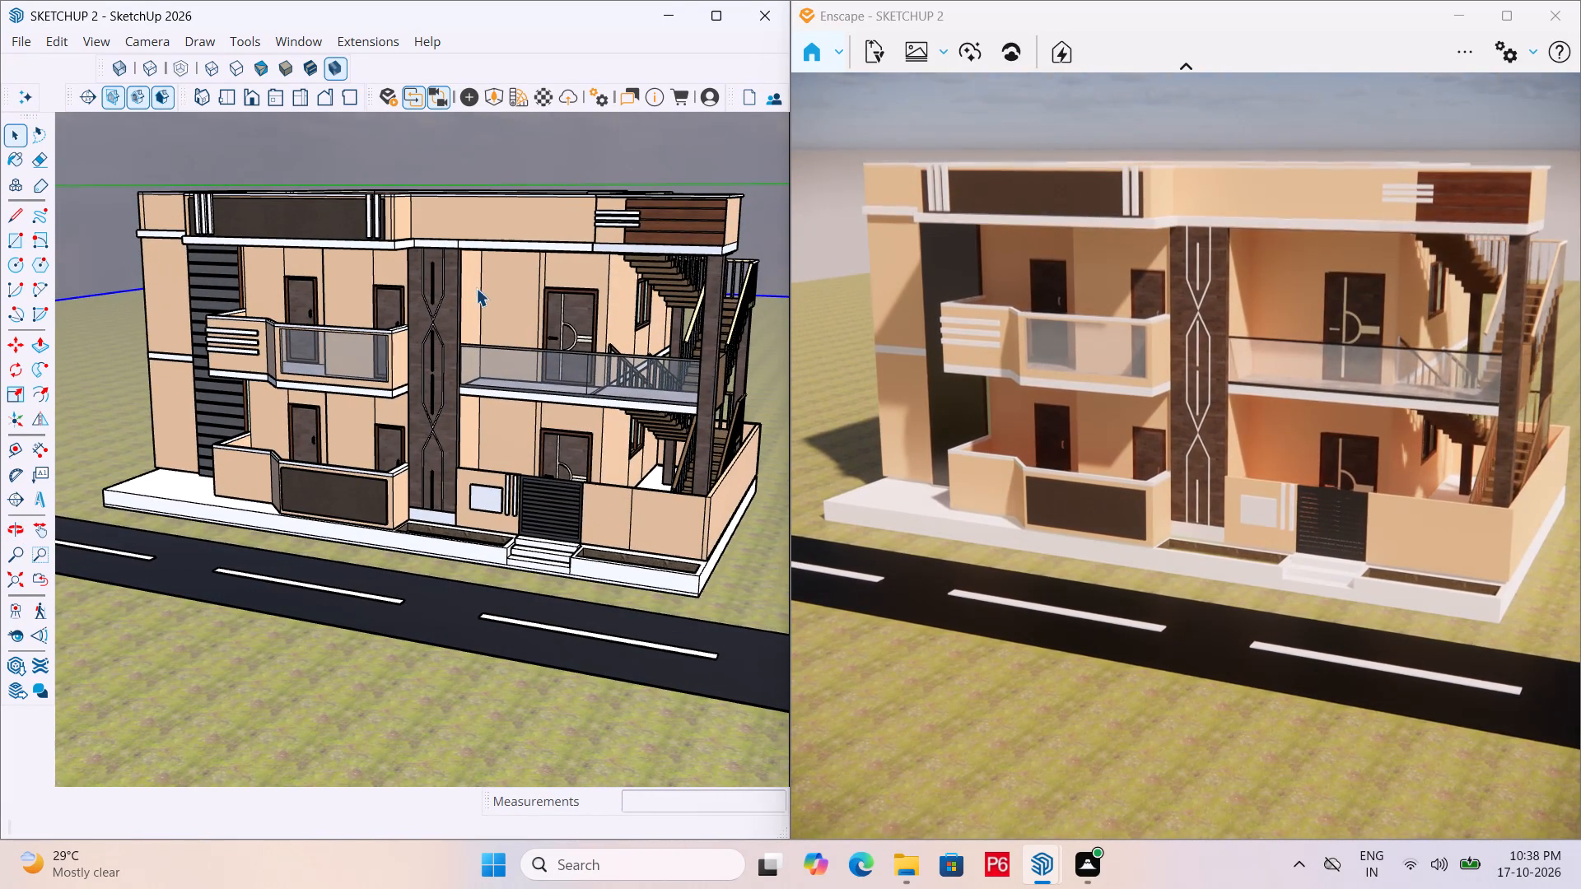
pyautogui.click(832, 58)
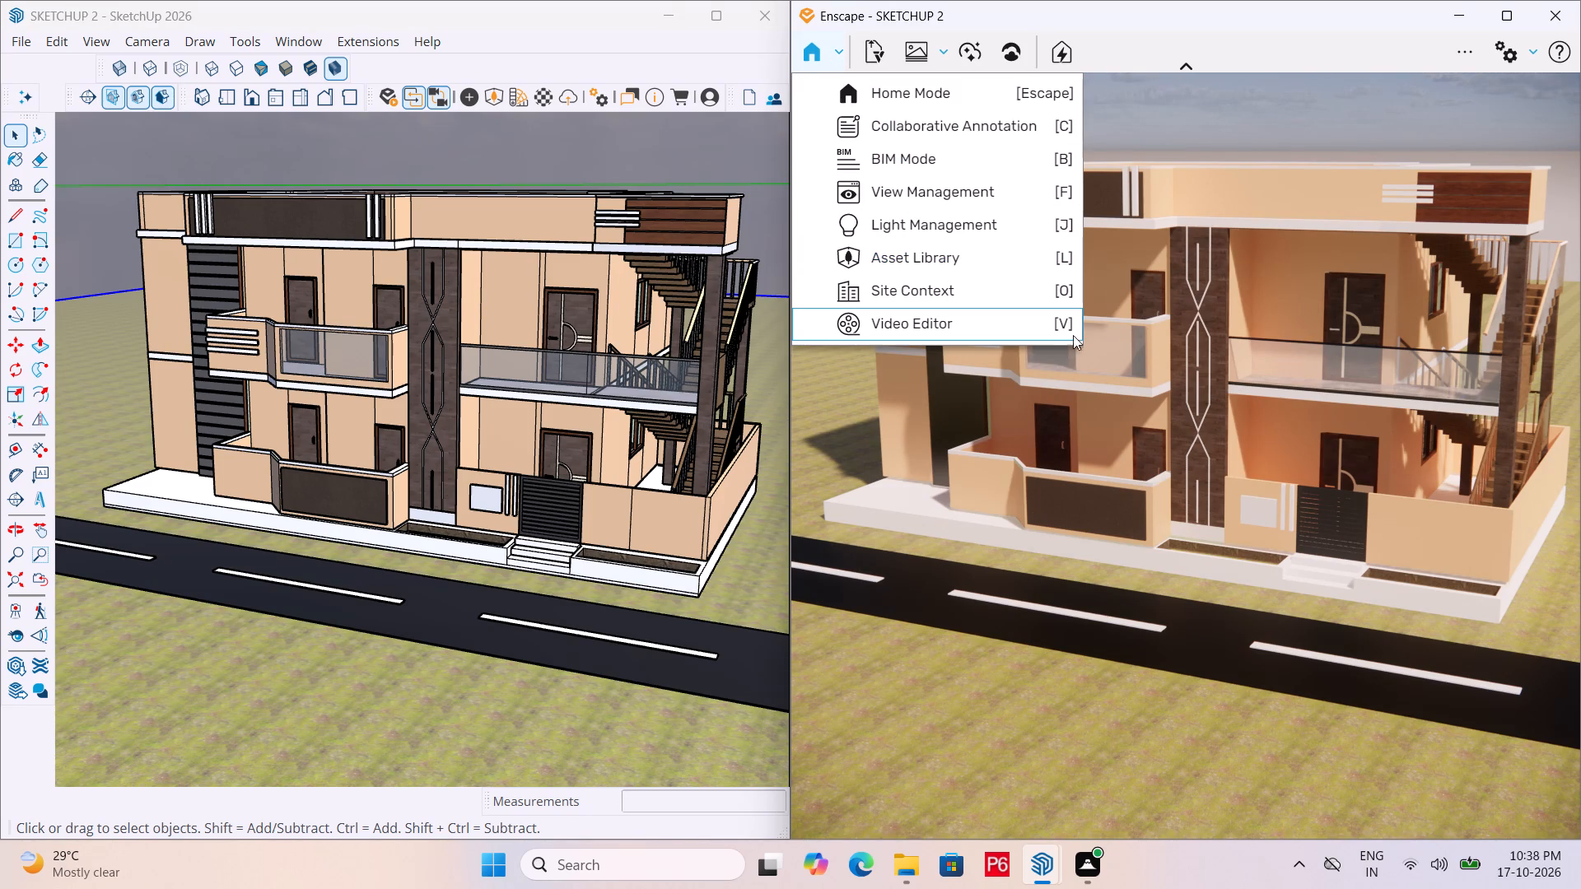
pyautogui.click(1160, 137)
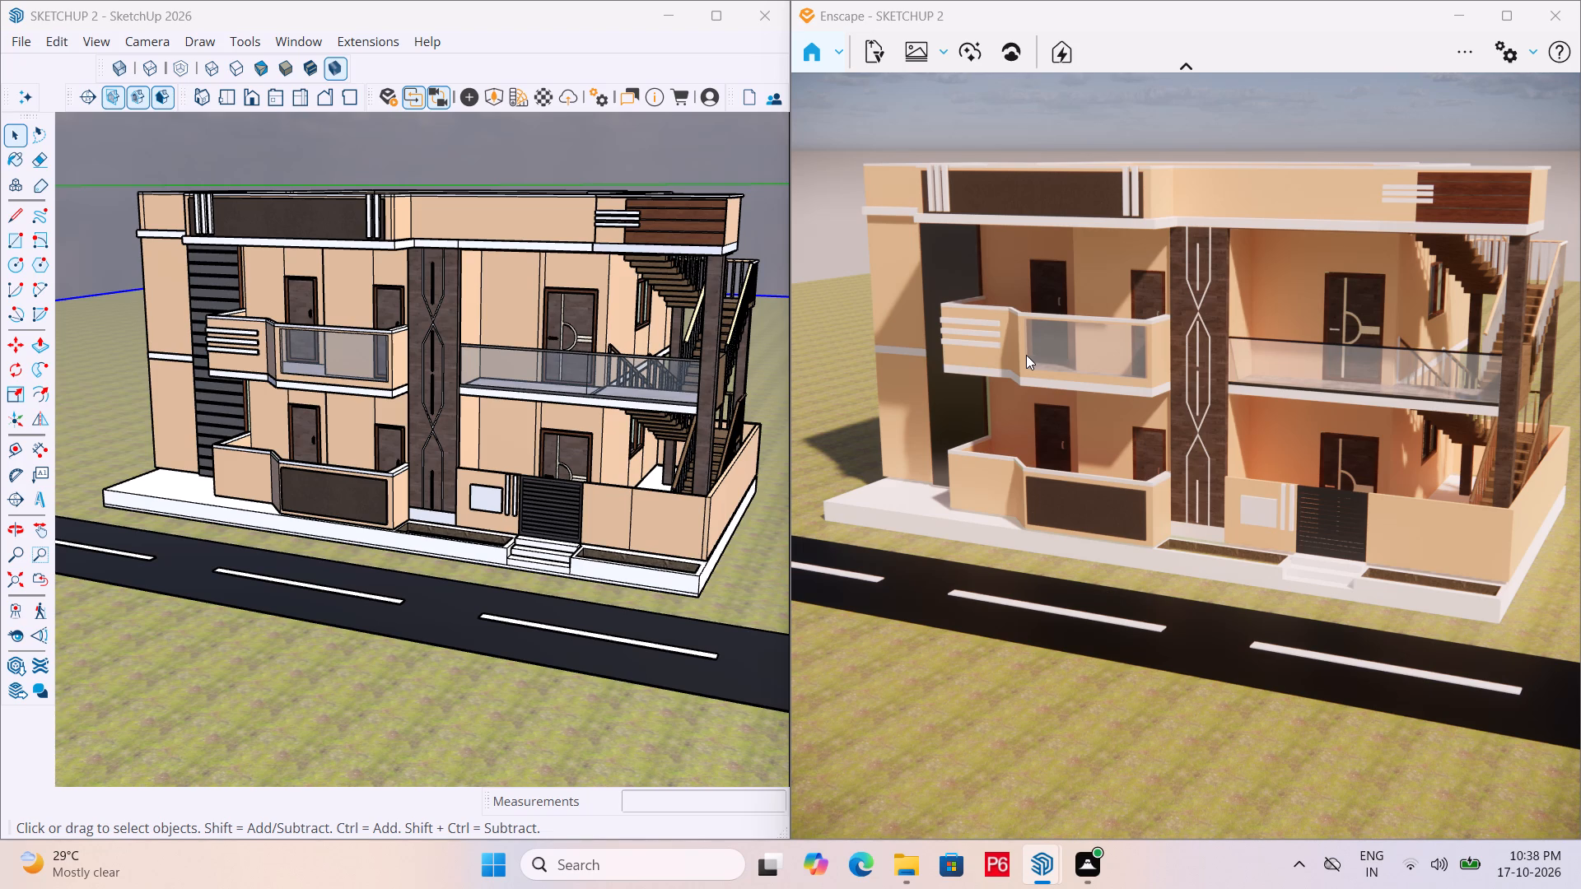
# Capture a rectangular screenshot of the Enscape render showing the whole house facade, road and surrounding ground, then dismiss the capture notification.
pyautogui.press('shift+super+r')
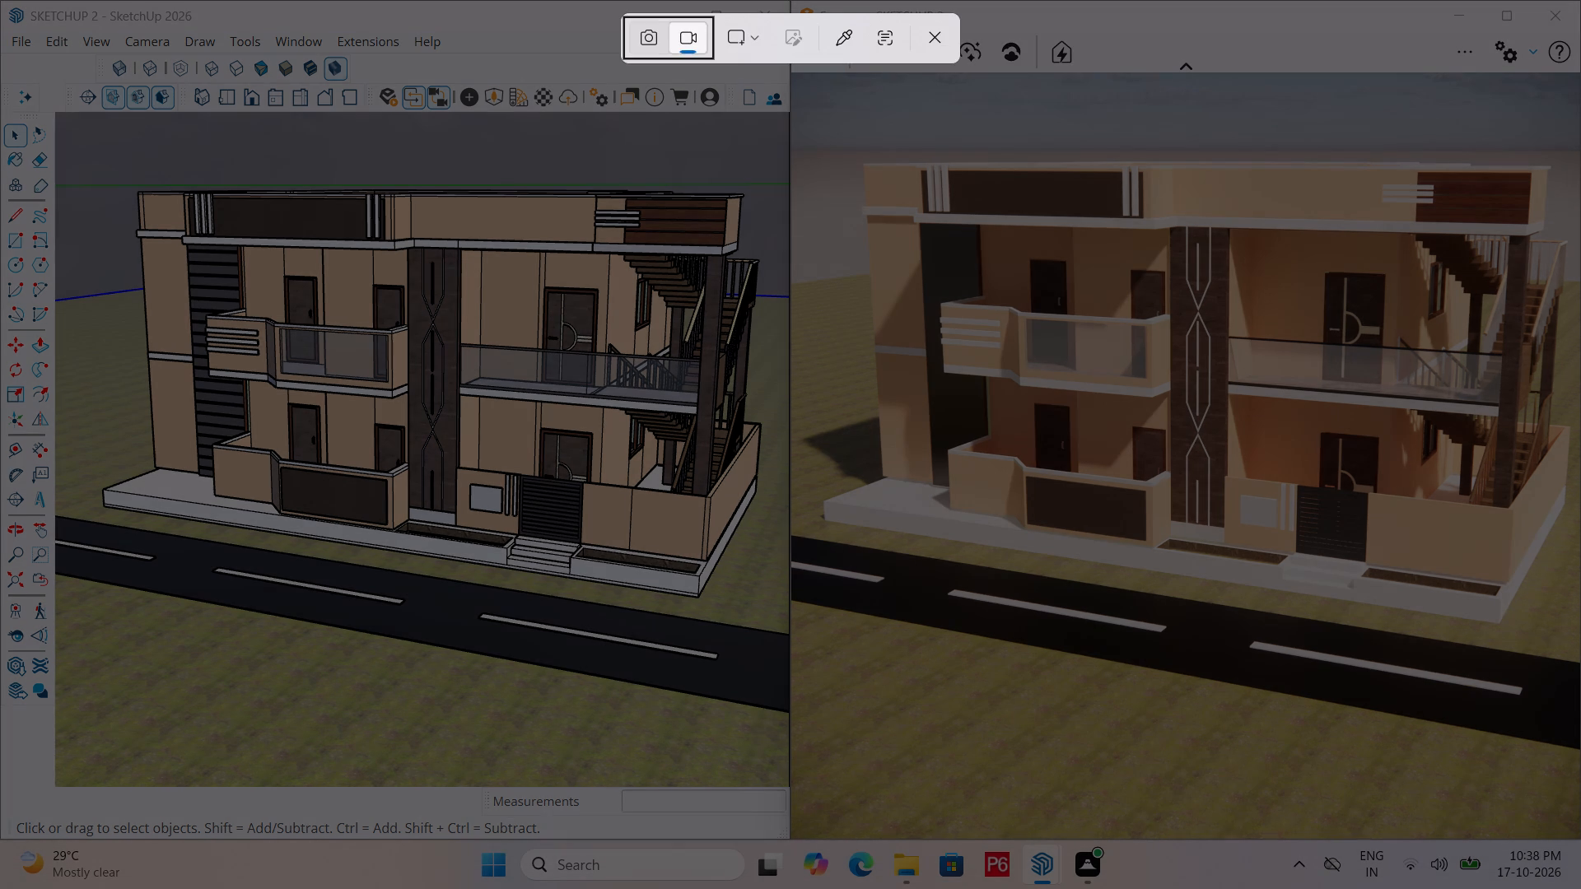
pyautogui.click(634, 32)
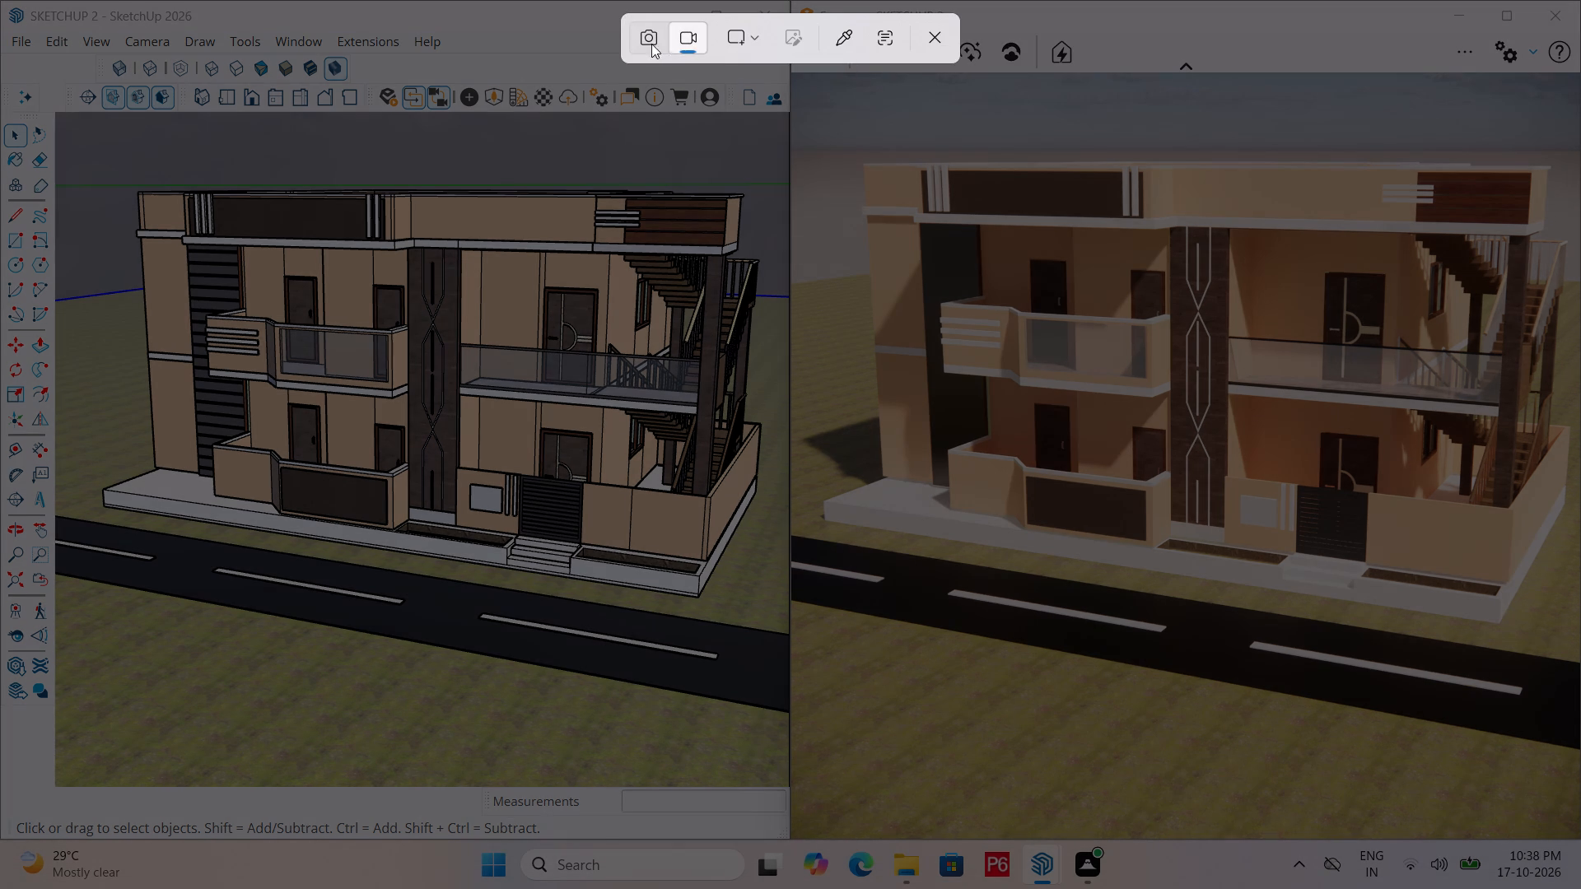
pyautogui.click(647, 42)
pyautogui.click(644, 41)
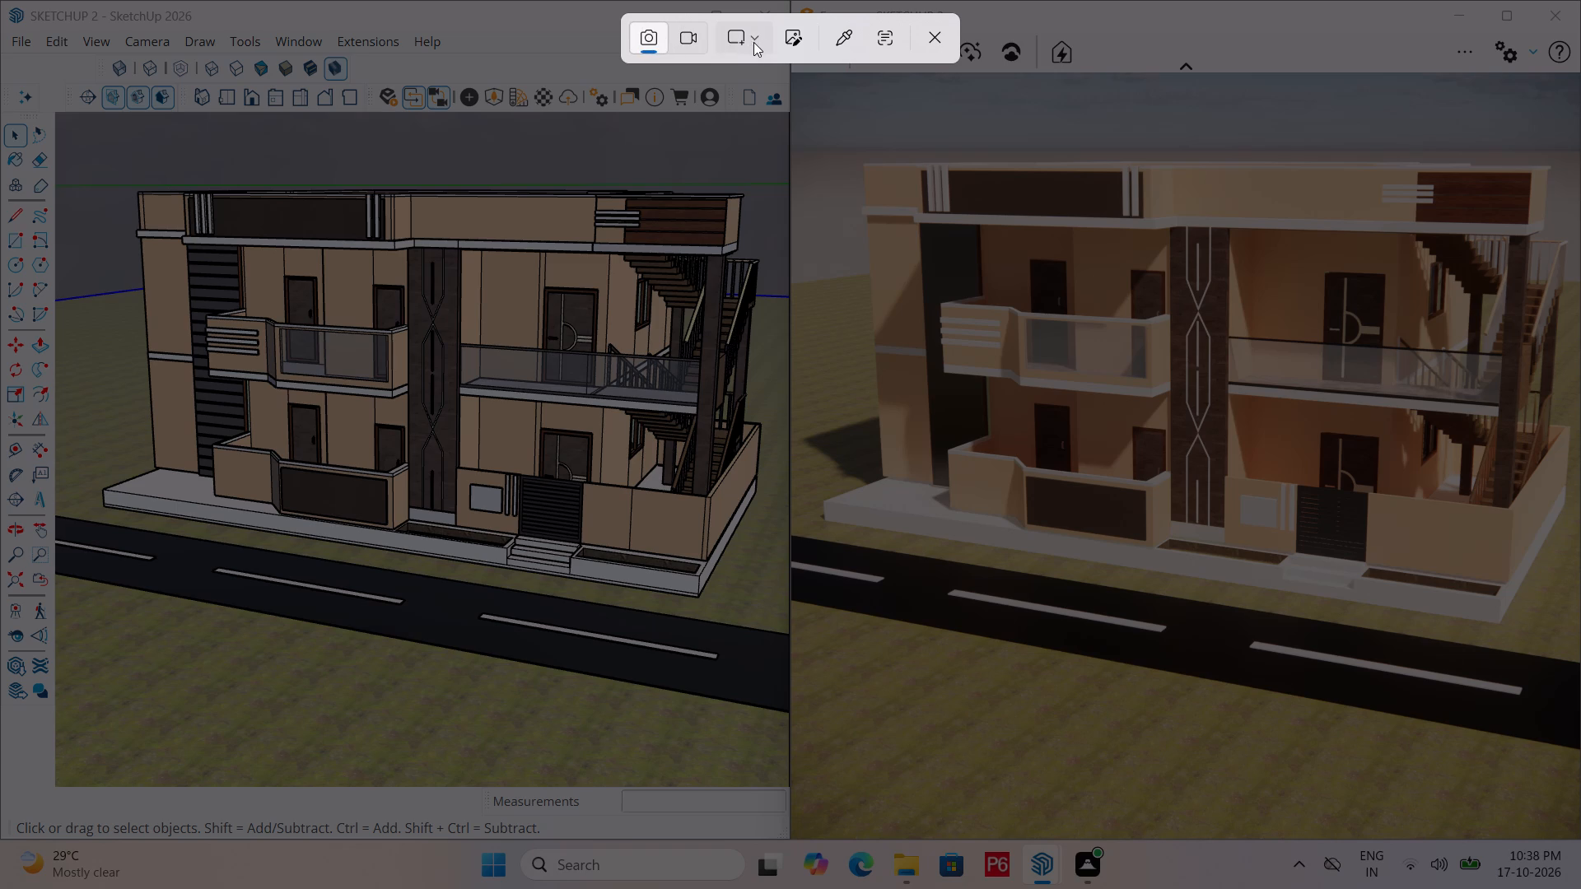
pyautogui.click(758, 36)
pyautogui.click(788, 37)
pyautogui.moveTo(802, 83); pyautogui.dragTo(1234, 681)
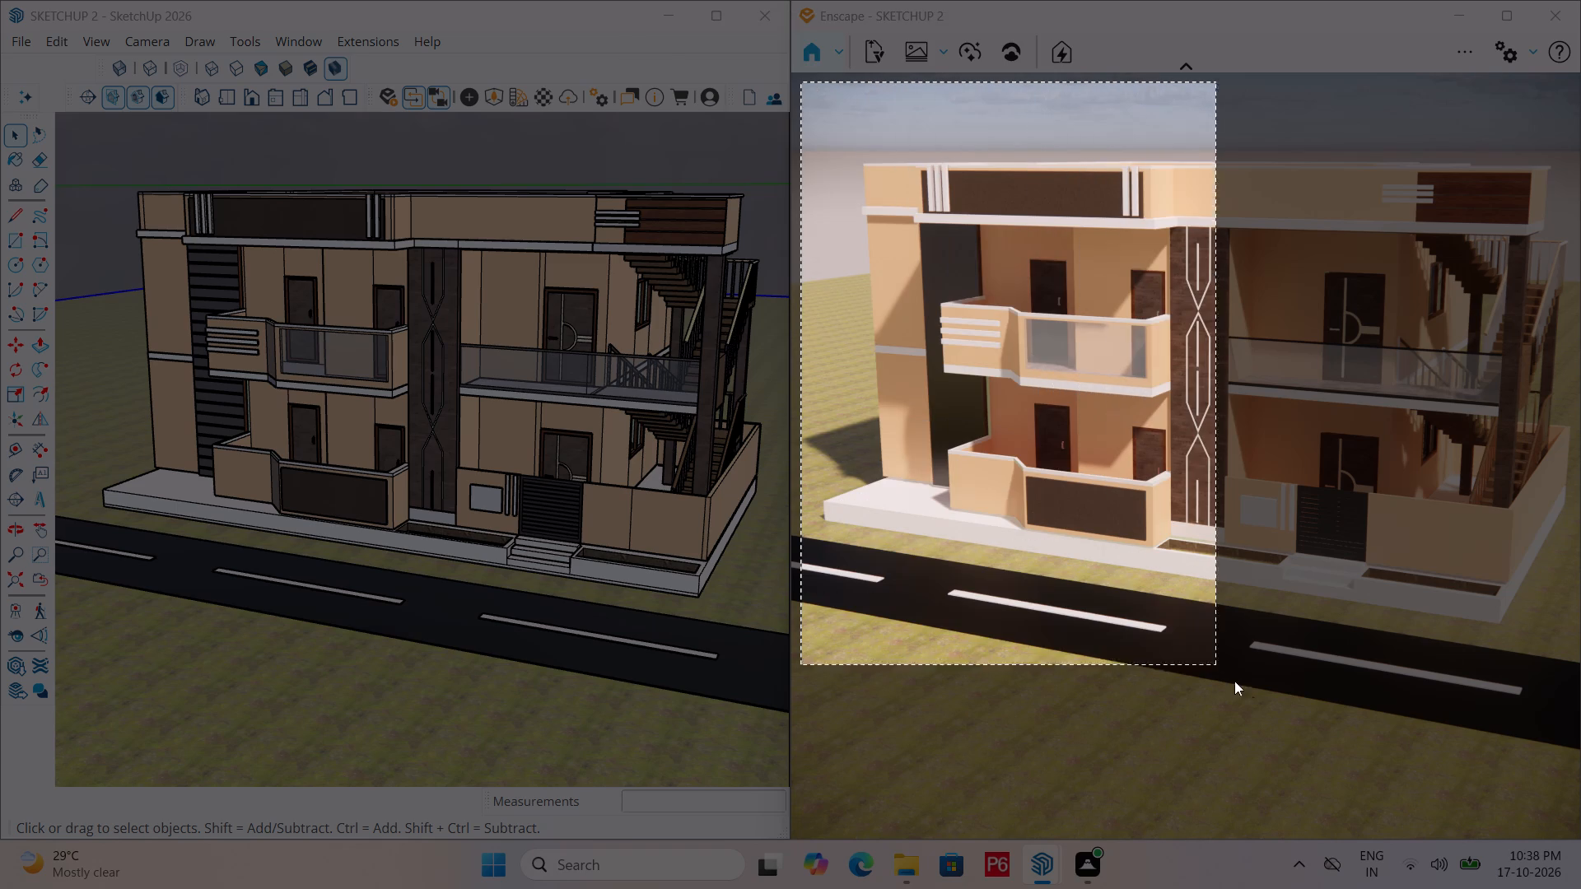
pyautogui.moveTo(1234, 681); pyautogui.dragTo(1580, 779)
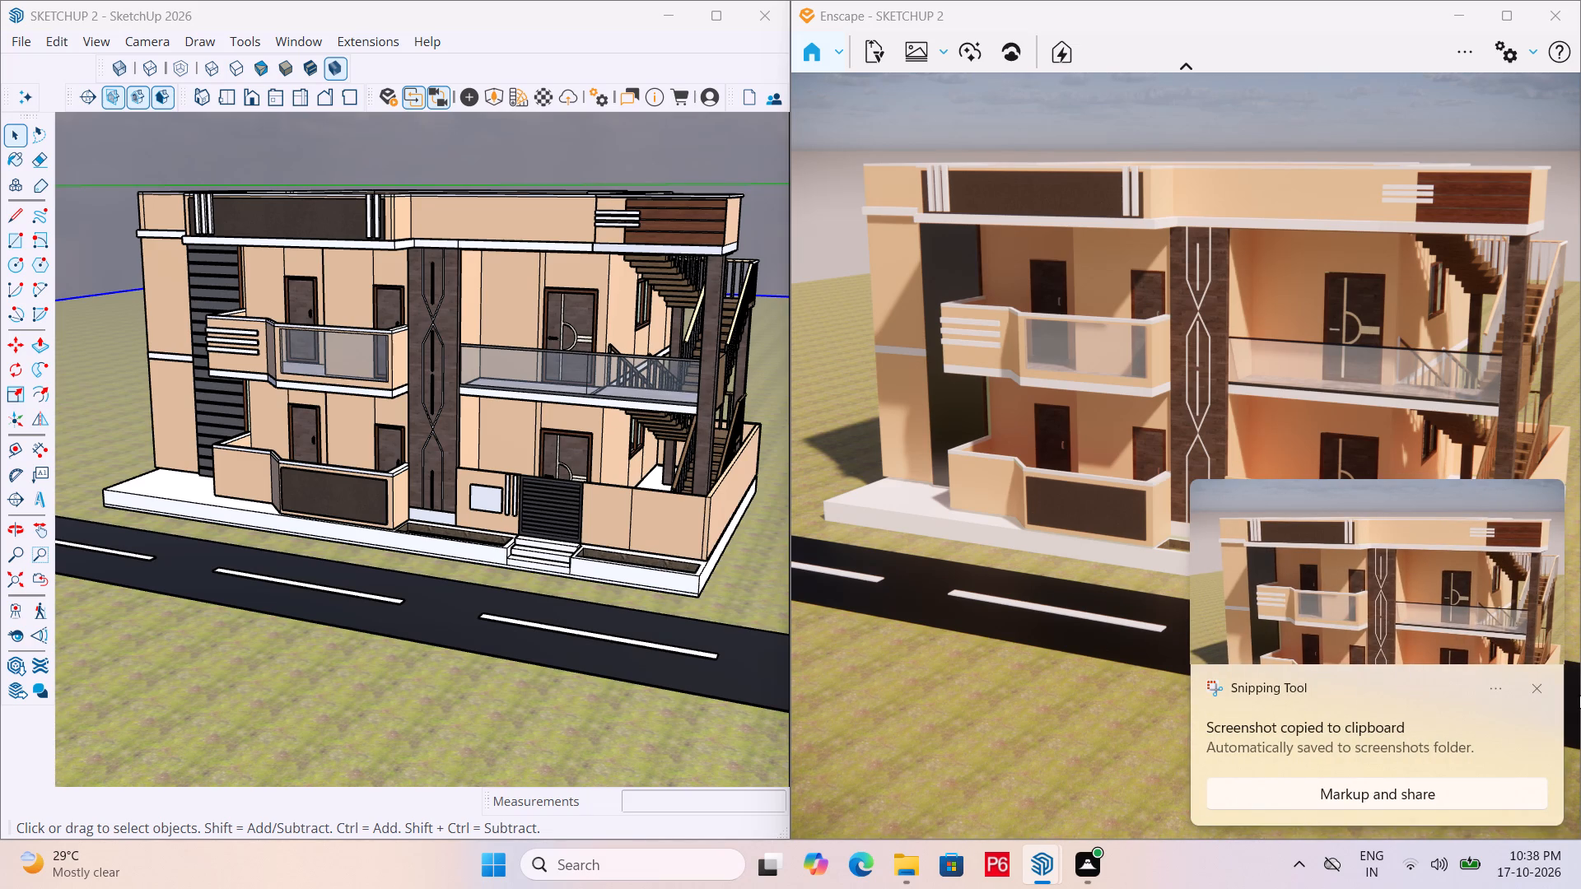
pyautogui.click(1536, 687)
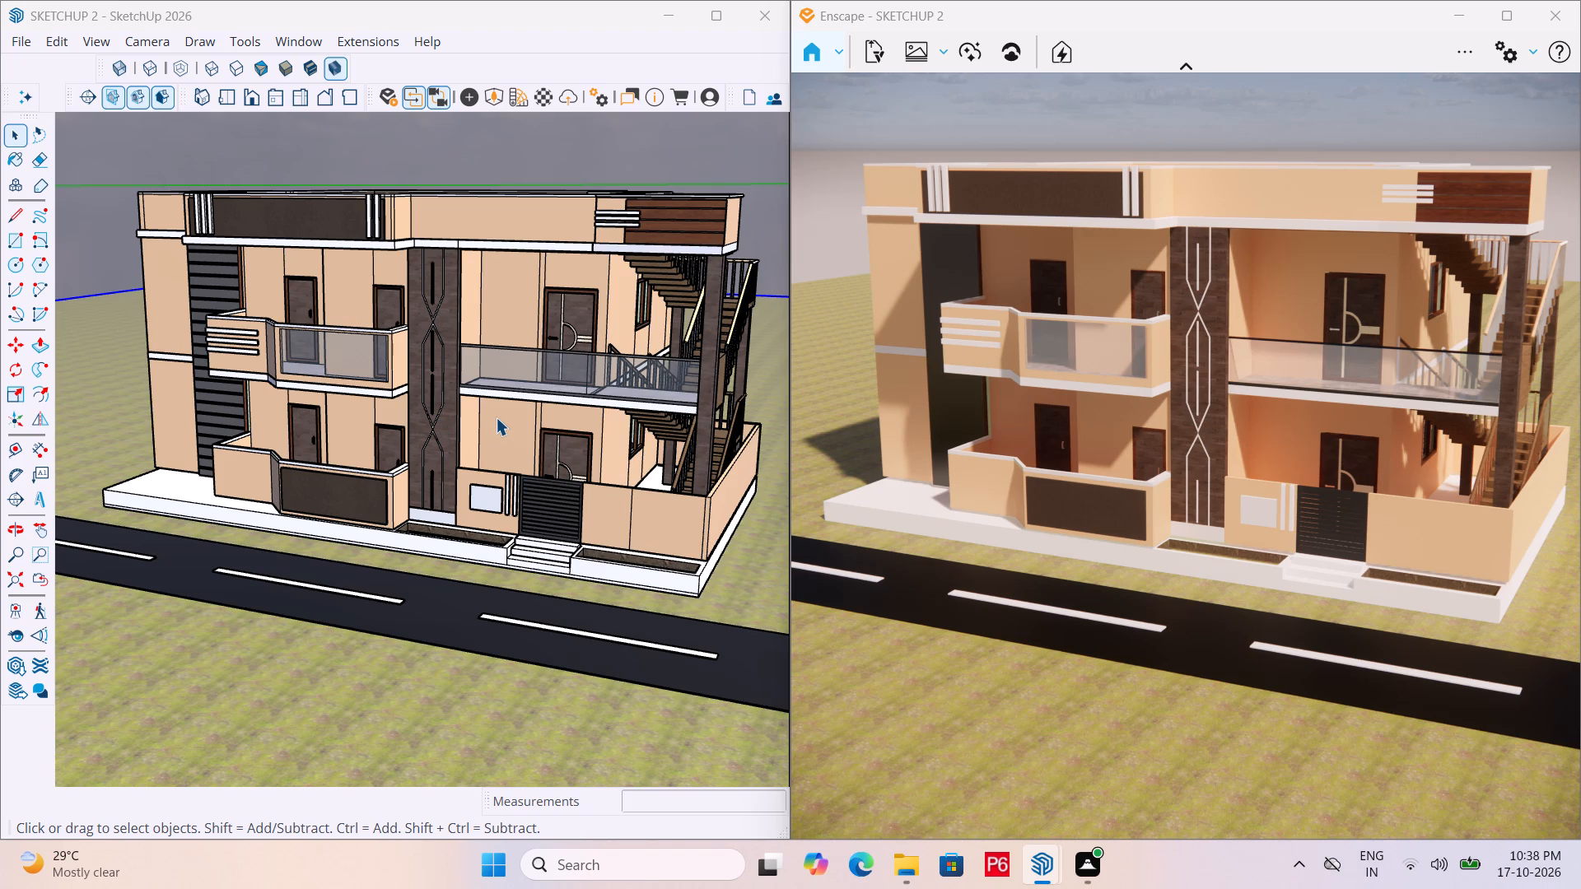
# Close the Enscape live render and maximize the SketchUp window.
pyautogui.click(1558, 12)
pyautogui.click(715, 16)
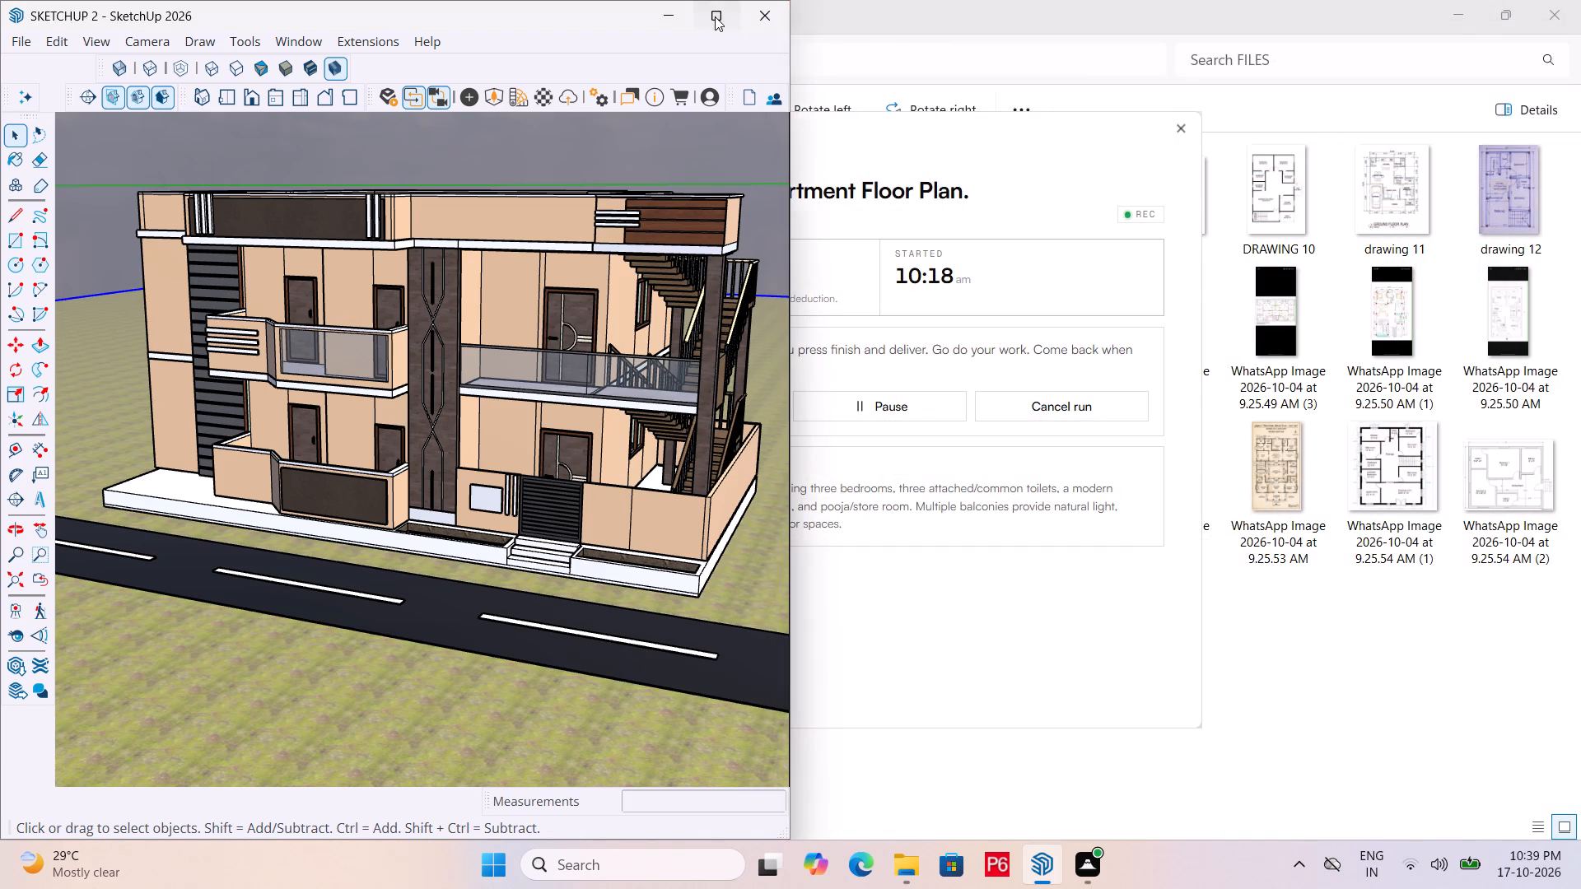
# Frame the house's front facade, side staircase and road from a low angle with sky behind, ready for printing.
pyautogui.scroll(-4, 494, 370)
pyautogui.scroll(-2, 617, 387)
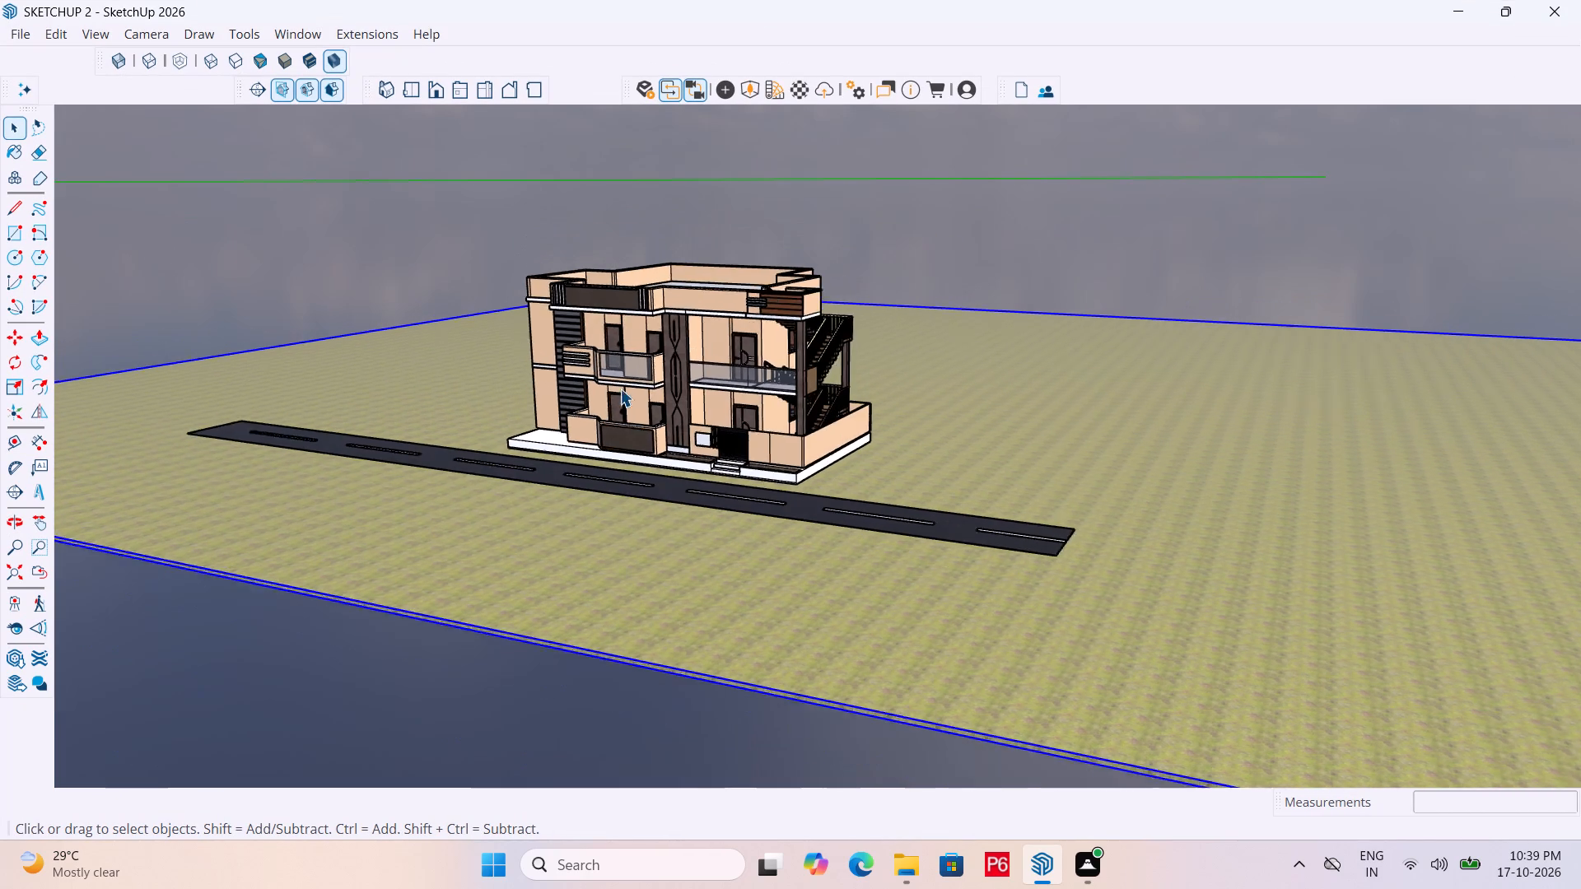
pyautogui.scroll(-9, 620, 389)
pyautogui.moveTo(995, 492); pyautogui.dragTo(663, 513, button='middle')
pyautogui.scroll(1, 659, 513)
pyautogui.moveTo(663, 513); pyautogui.dragTo(669, 513, button='middle')
pyautogui.moveTo(671, 513); pyautogui.dragTo(1103, 541, button='middle')
pyautogui.scroll(8, 680, 333)
pyautogui.moveTo(687, 418); pyautogui.dragTo(632, 358, button='middle')
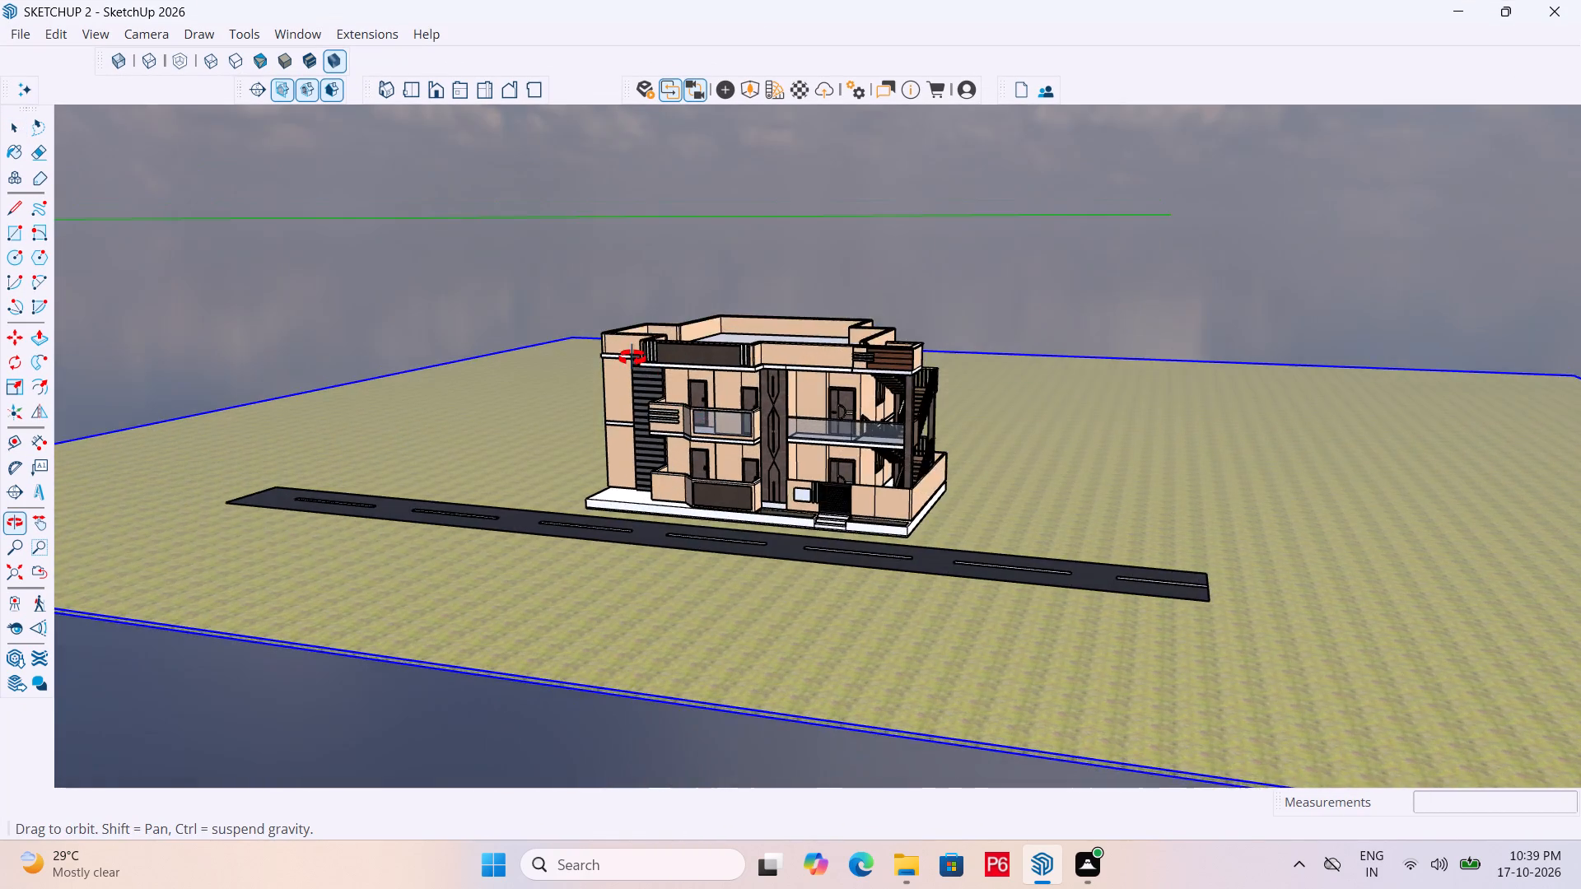
pyautogui.moveTo(632, 358); pyautogui.dragTo(660, 381, button='middle')
pyautogui.scroll(4, 637, 365)
pyautogui.moveTo(809, 428); pyautogui.dragTo(793, 419, button='middle')
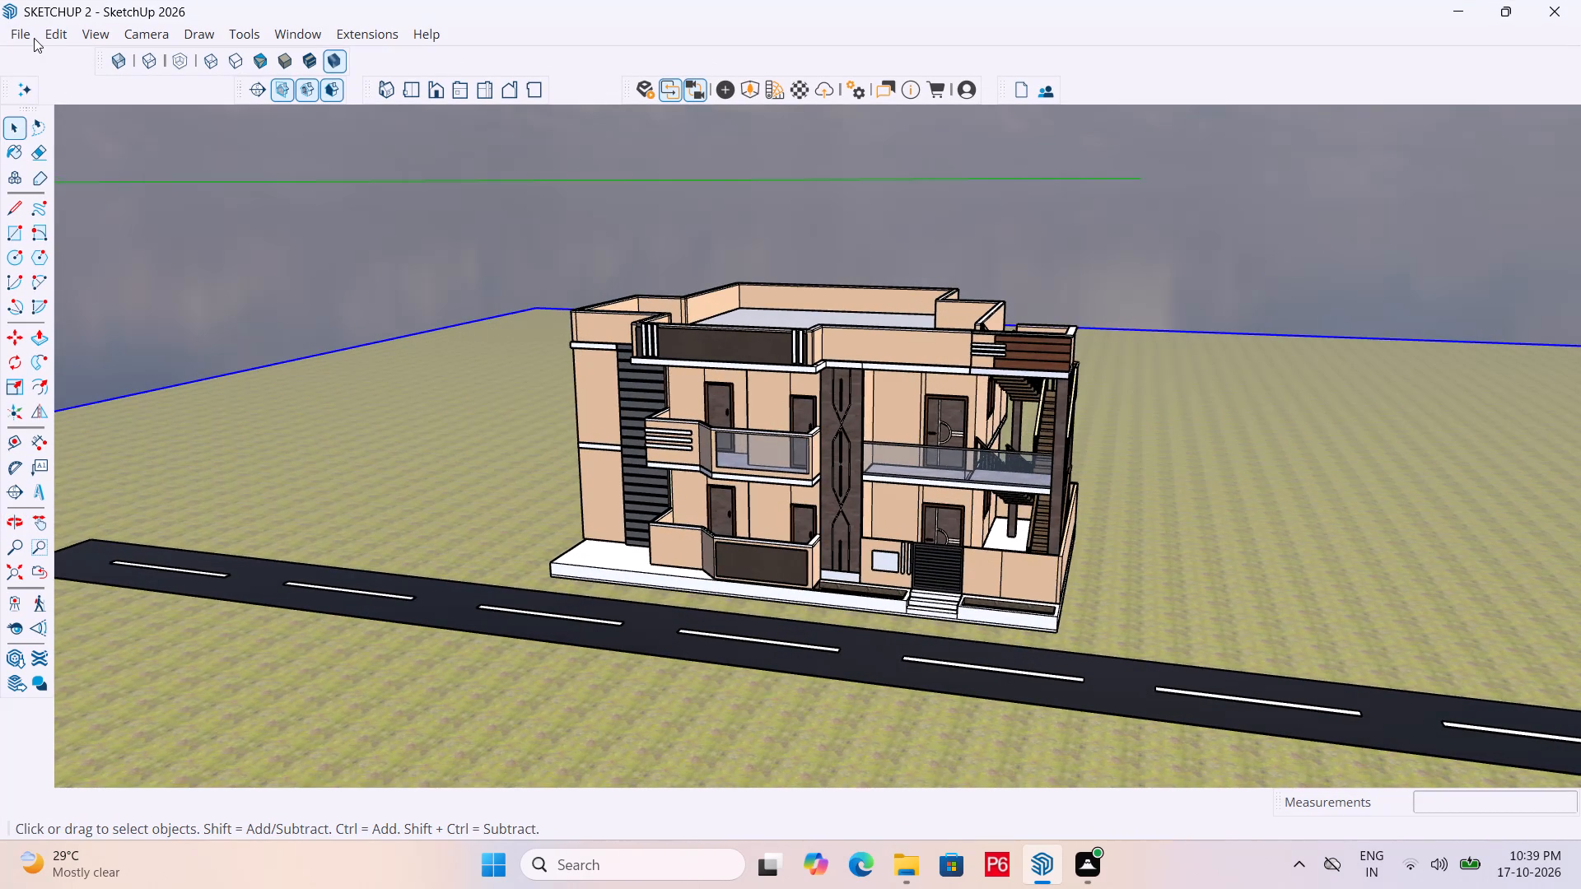
pyautogui.click(25, 35)
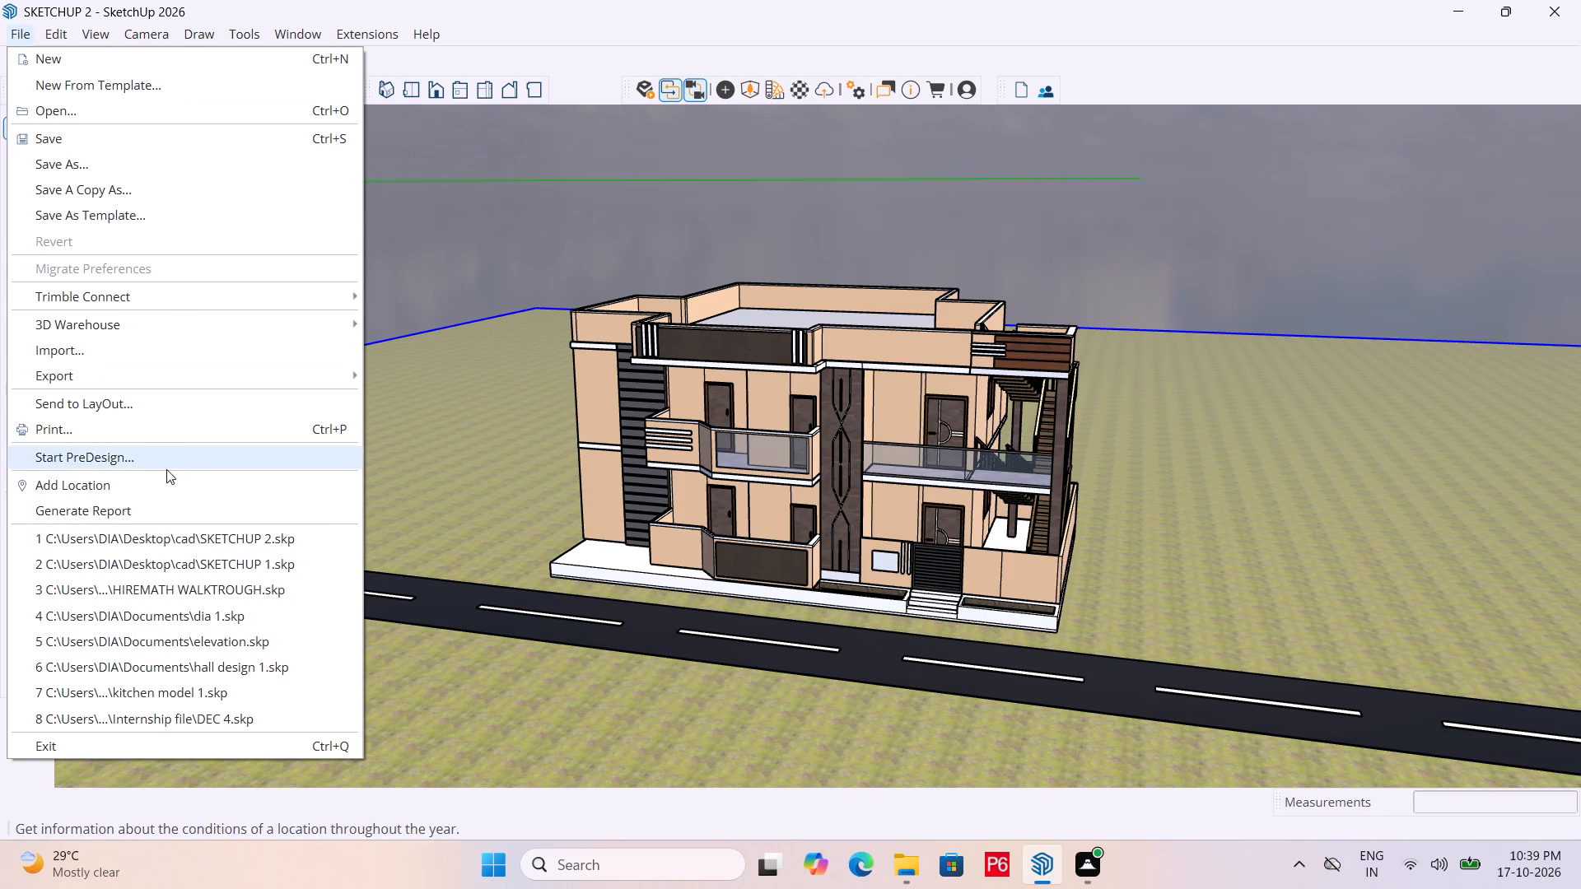
pyautogui.click(443, 384)
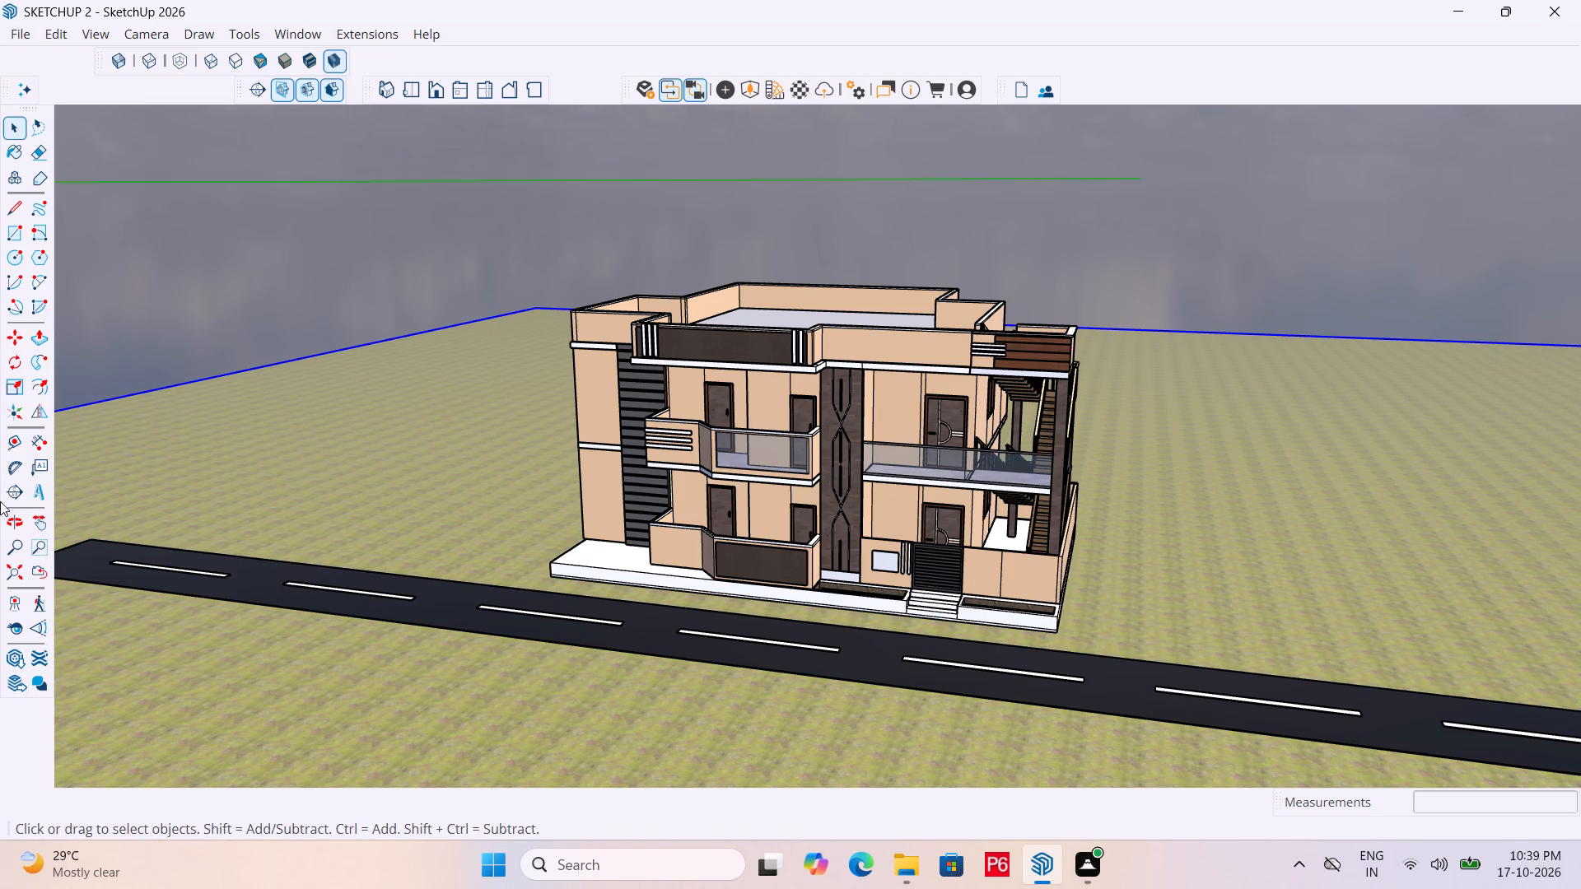
pyautogui.scroll(-4, 0, 493)
pyautogui.scroll(-6, 404, 393)
pyautogui.scroll(12, 497, 431)
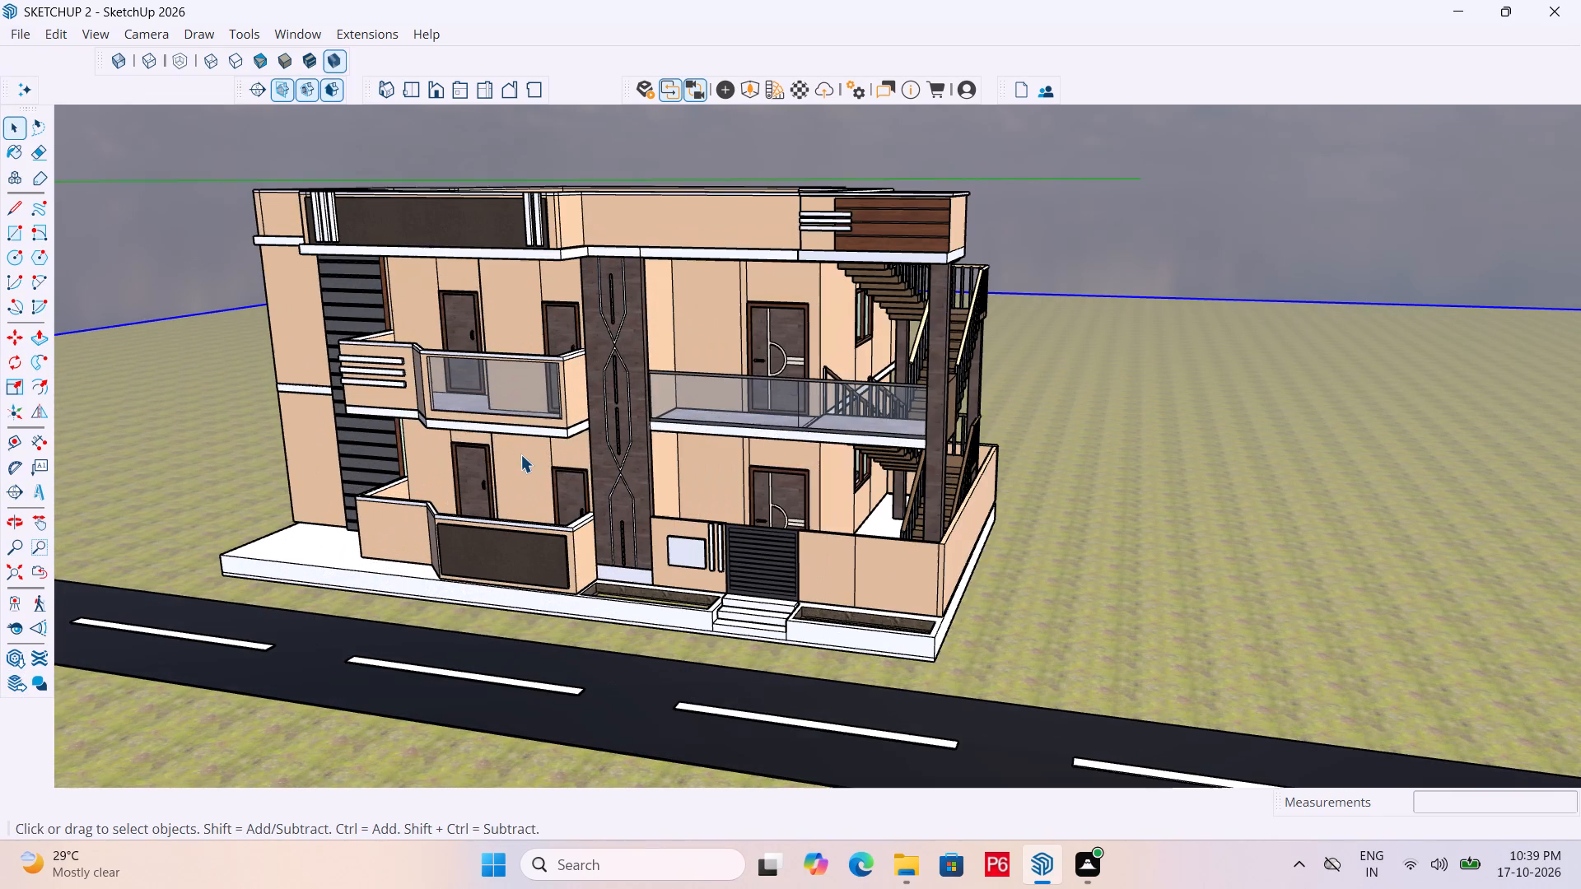
pyautogui.moveTo(609, 467); pyautogui.dragTo(625, 416, button='middle')
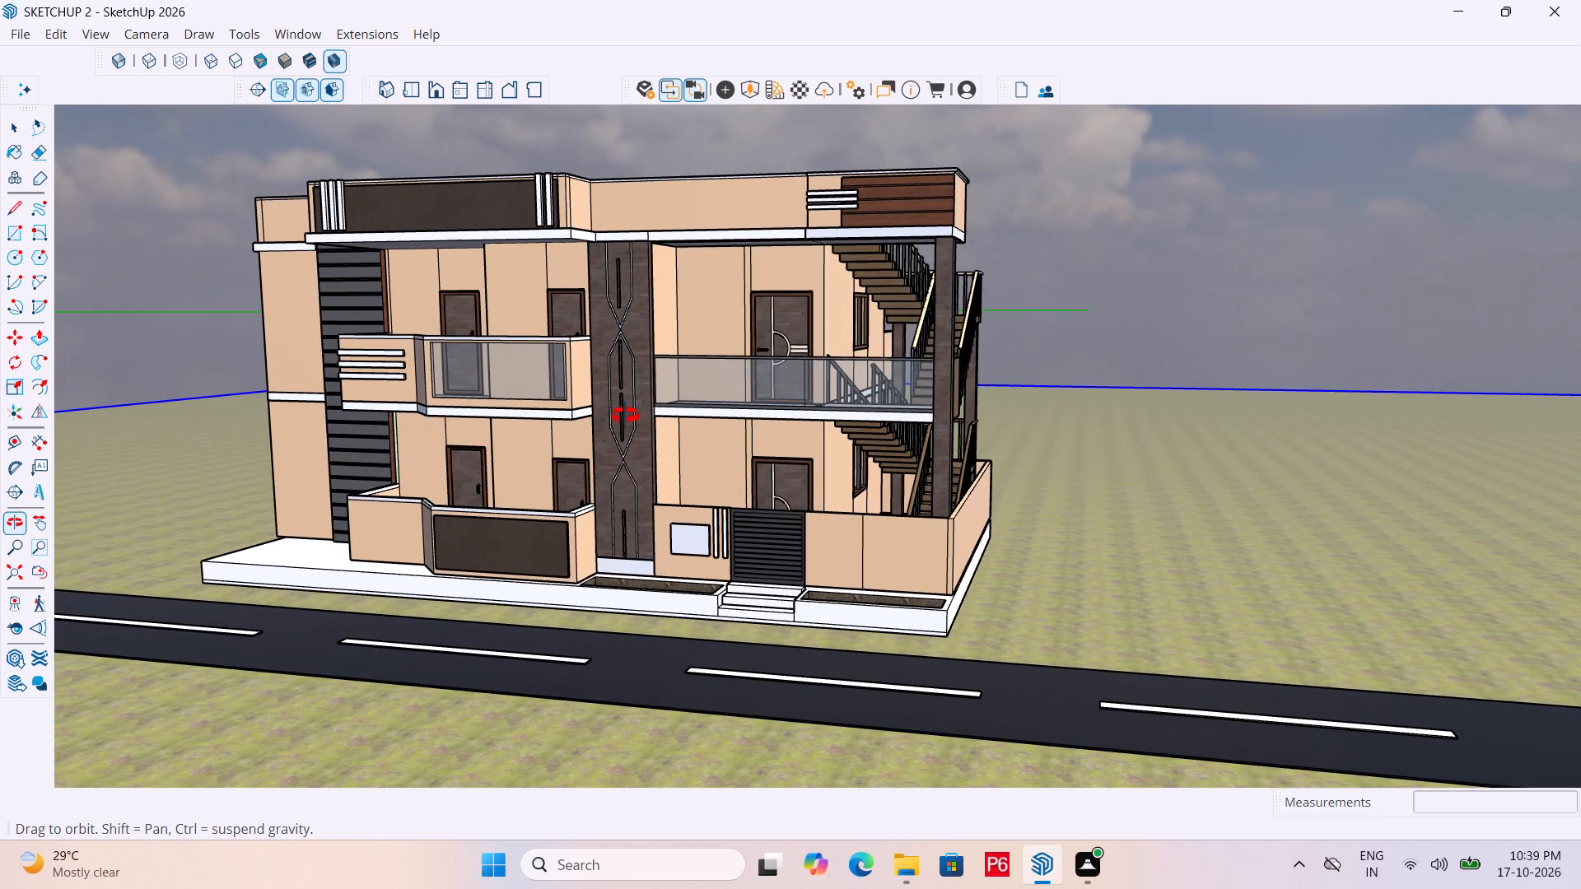
pyautogui.moveTo(625, 416); pyautogui.dragTo(620, 415, button='middle')
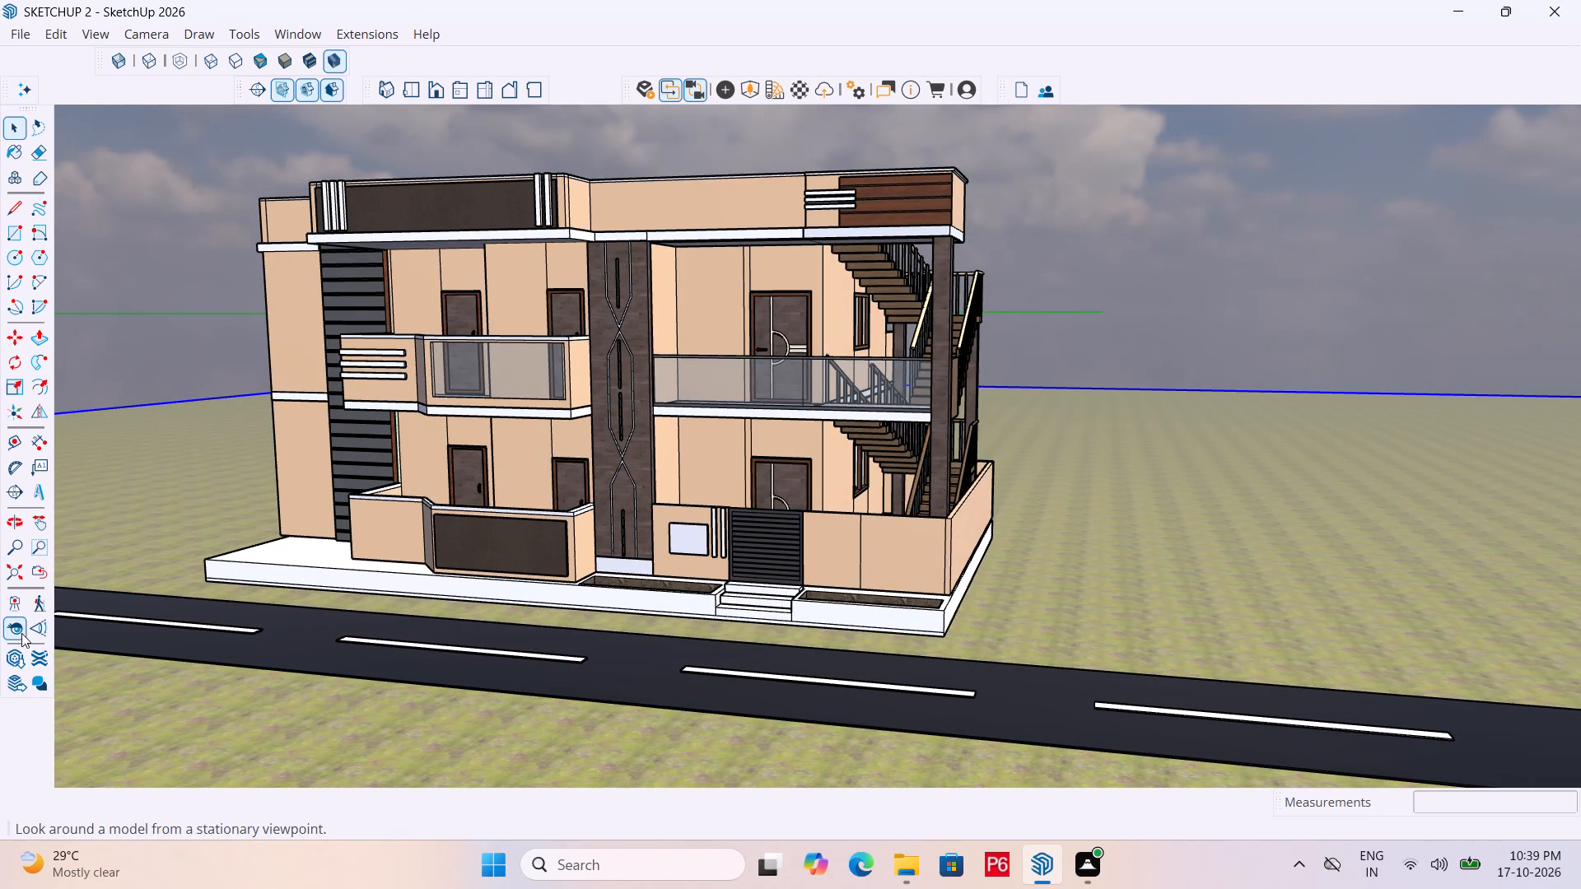
# Open the print preview of the current view for Microsoft Print to PDF and examine the house closely on the page.
pyautogui.click(90, 36)
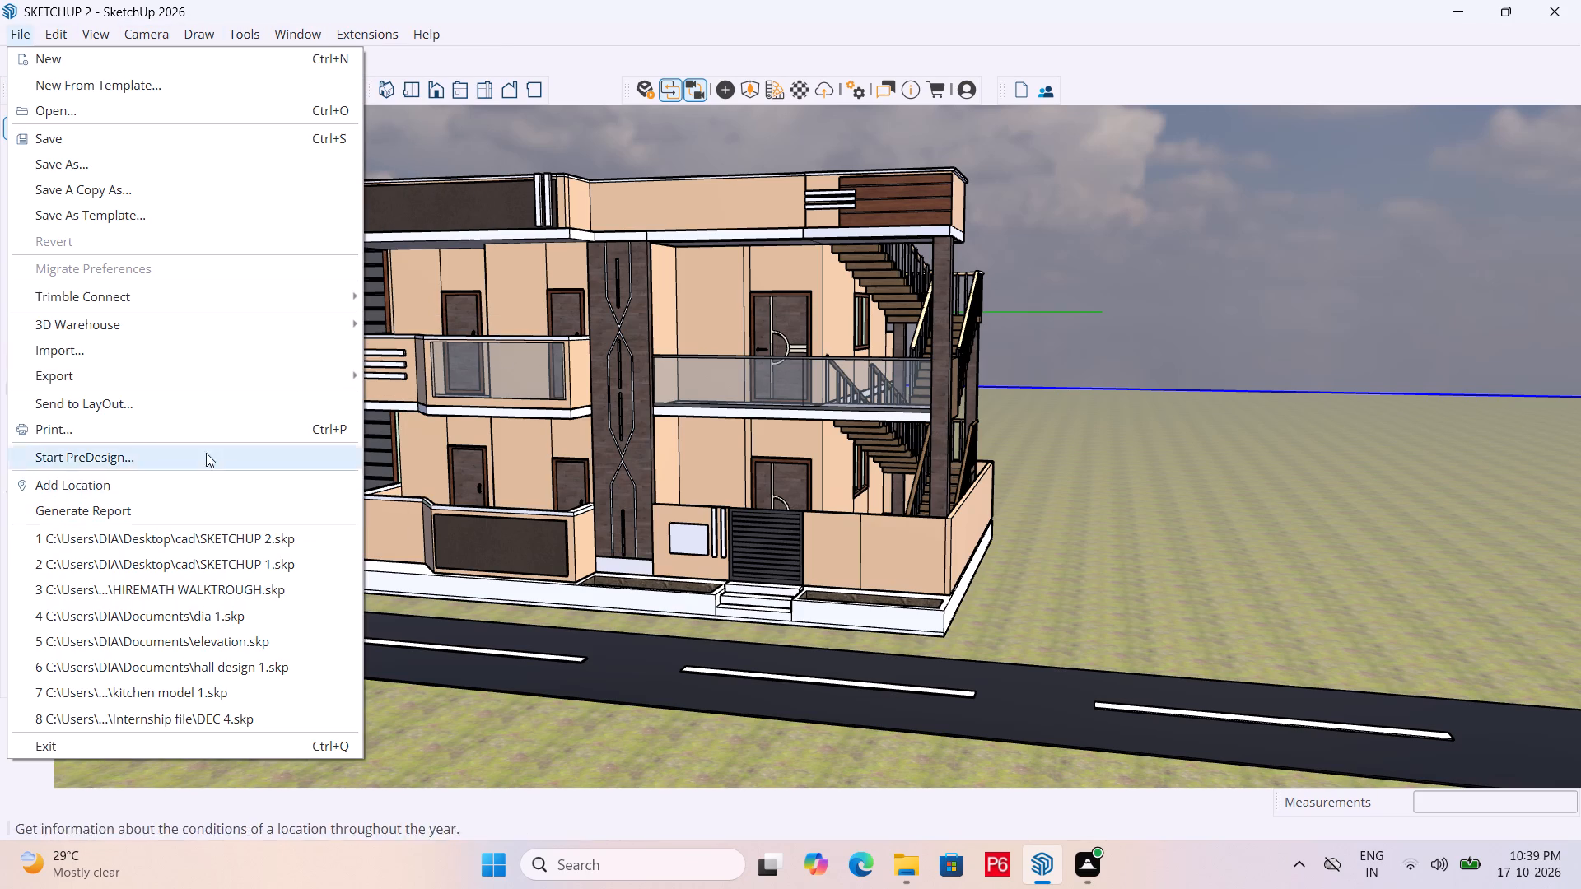
pyautogui.click(286, 428)
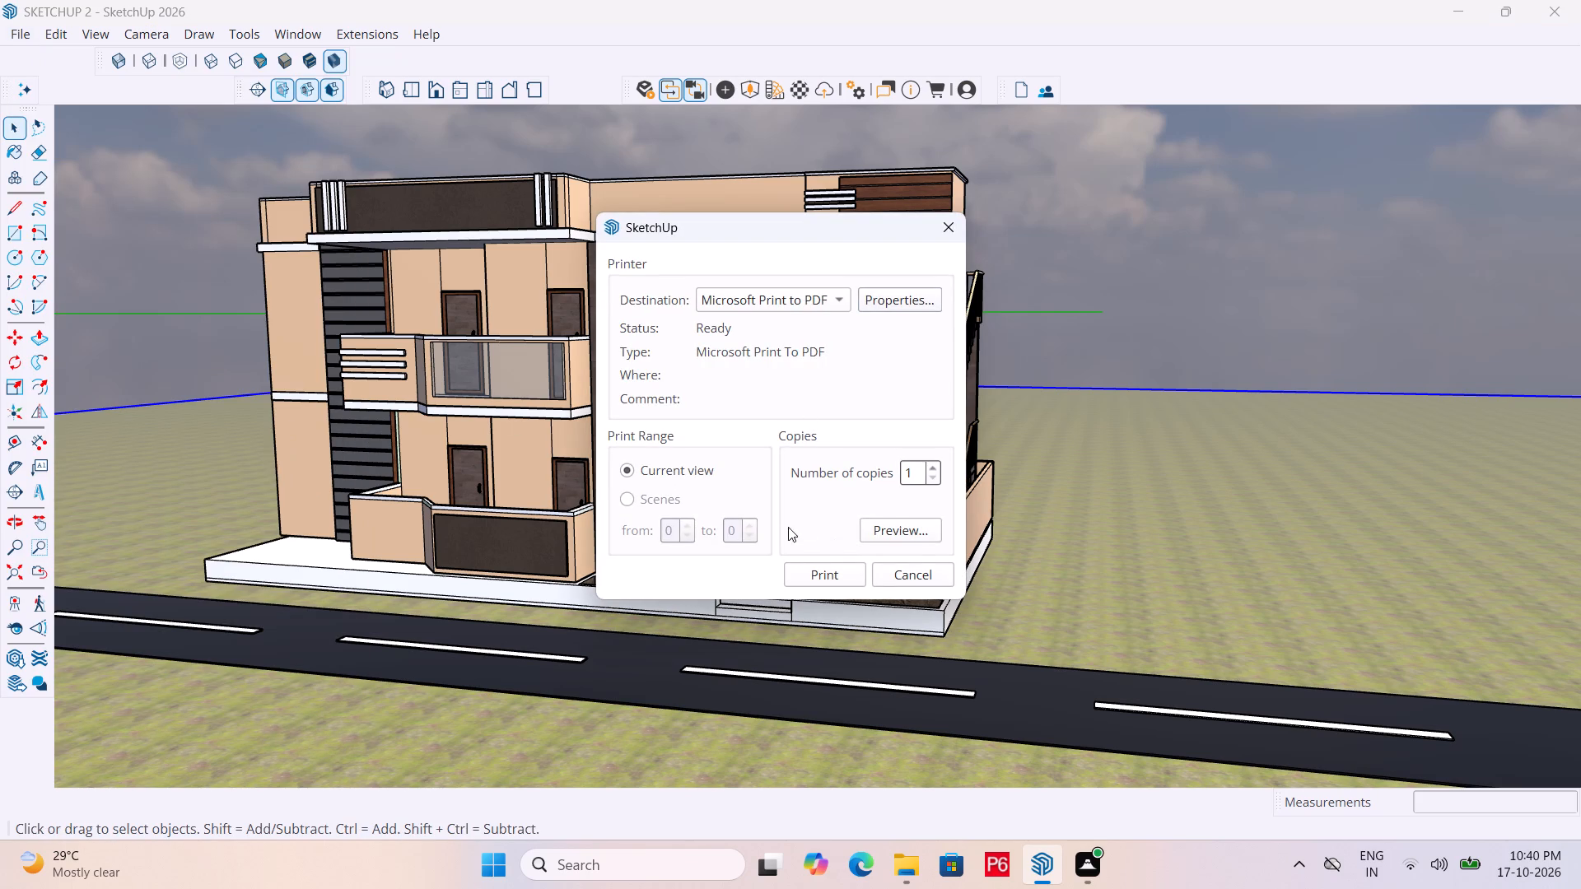
pyautogui.click(915, 535)
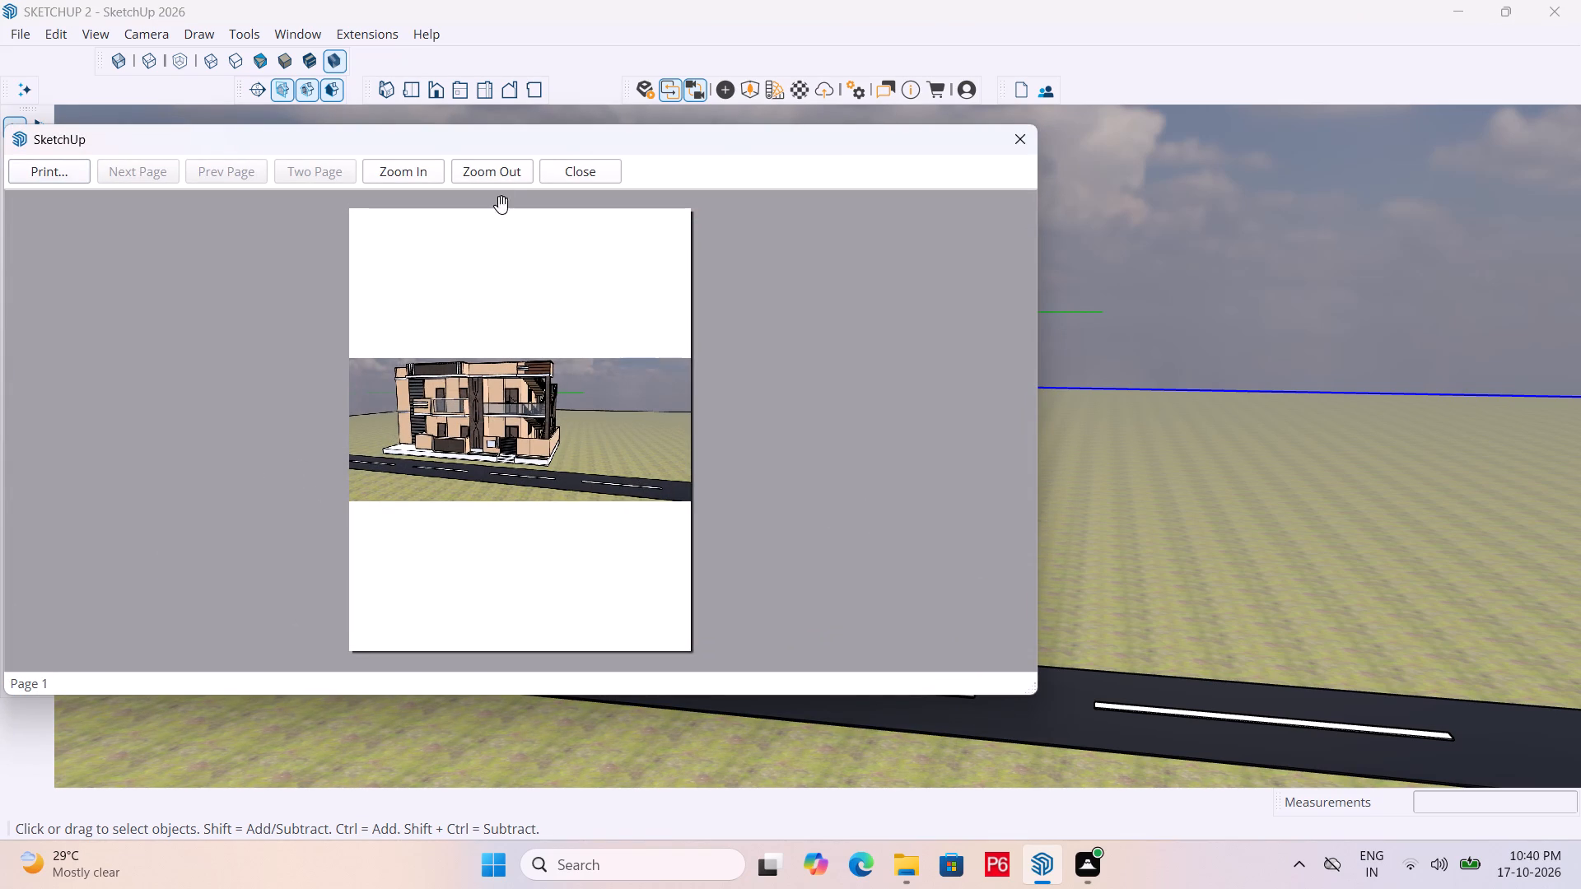
pyautogui.tripleClick(416, 170)
pyautogui.tripleClick(416, 170)
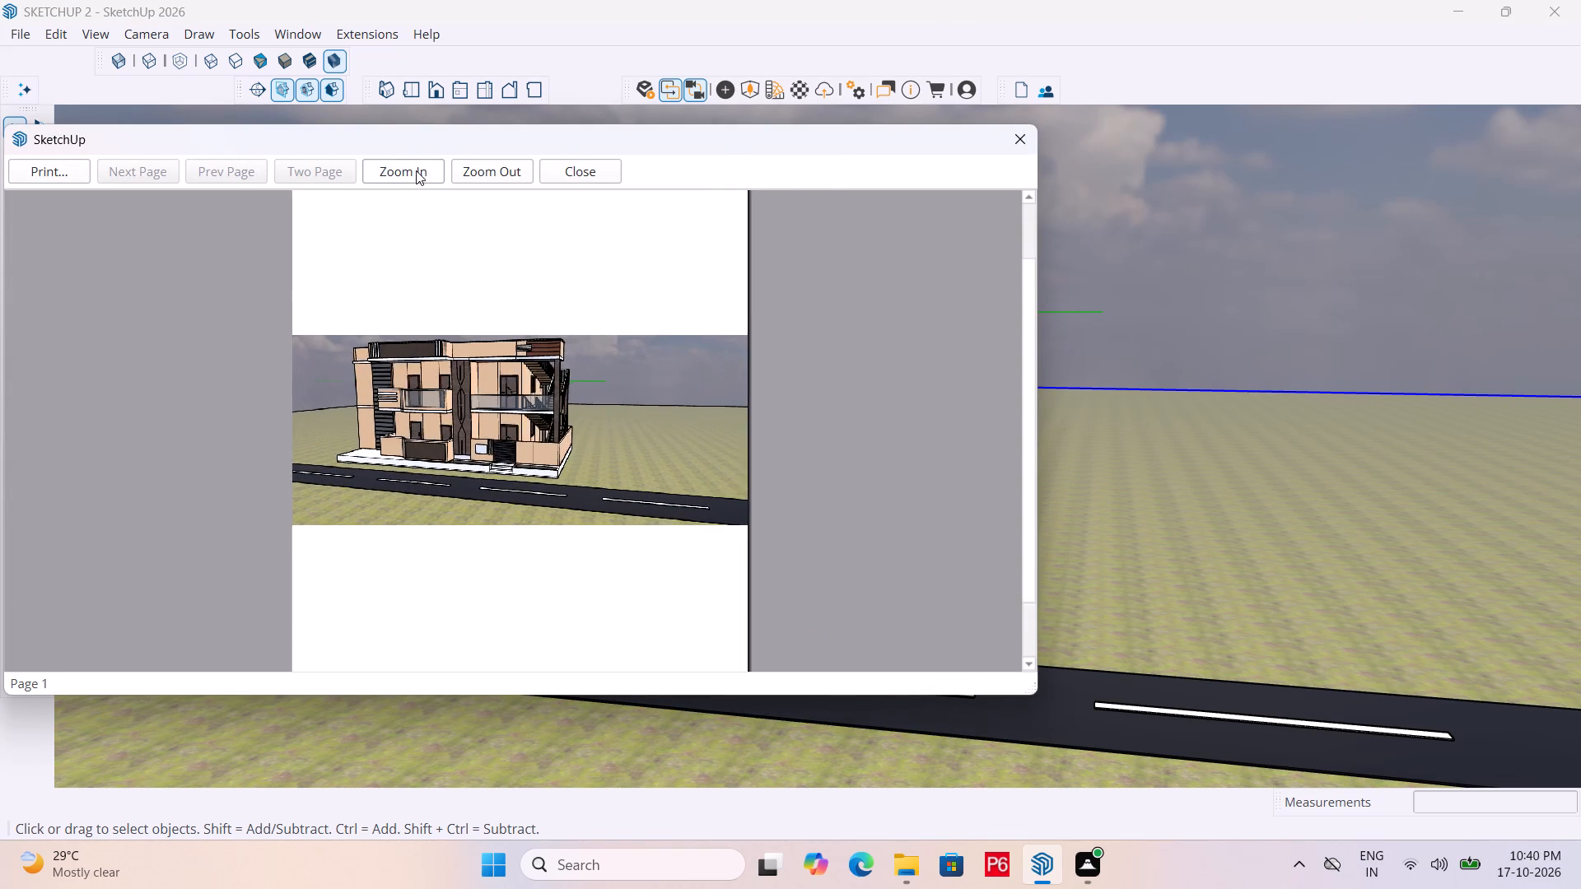
pyautogui.tripleClick(416, 170)
pyautogui.tripleClick(416, 170)
pyautogui.doubleClick(416, 170)
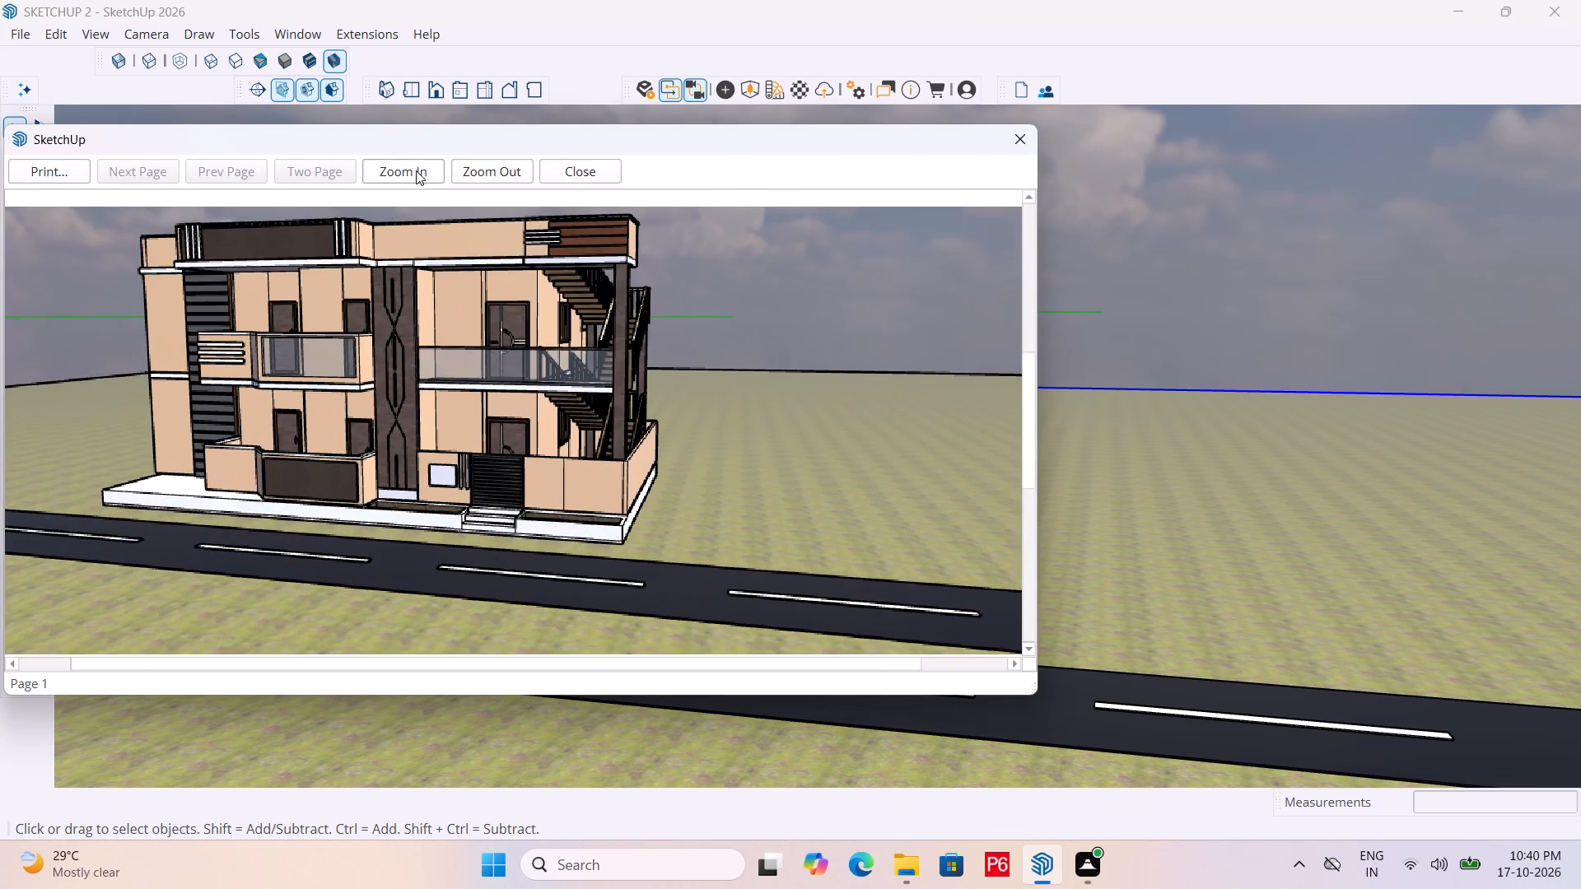
pyautogui.scroll(-3, 691, 449)
pyautogui.scroll(3, 521, 375)
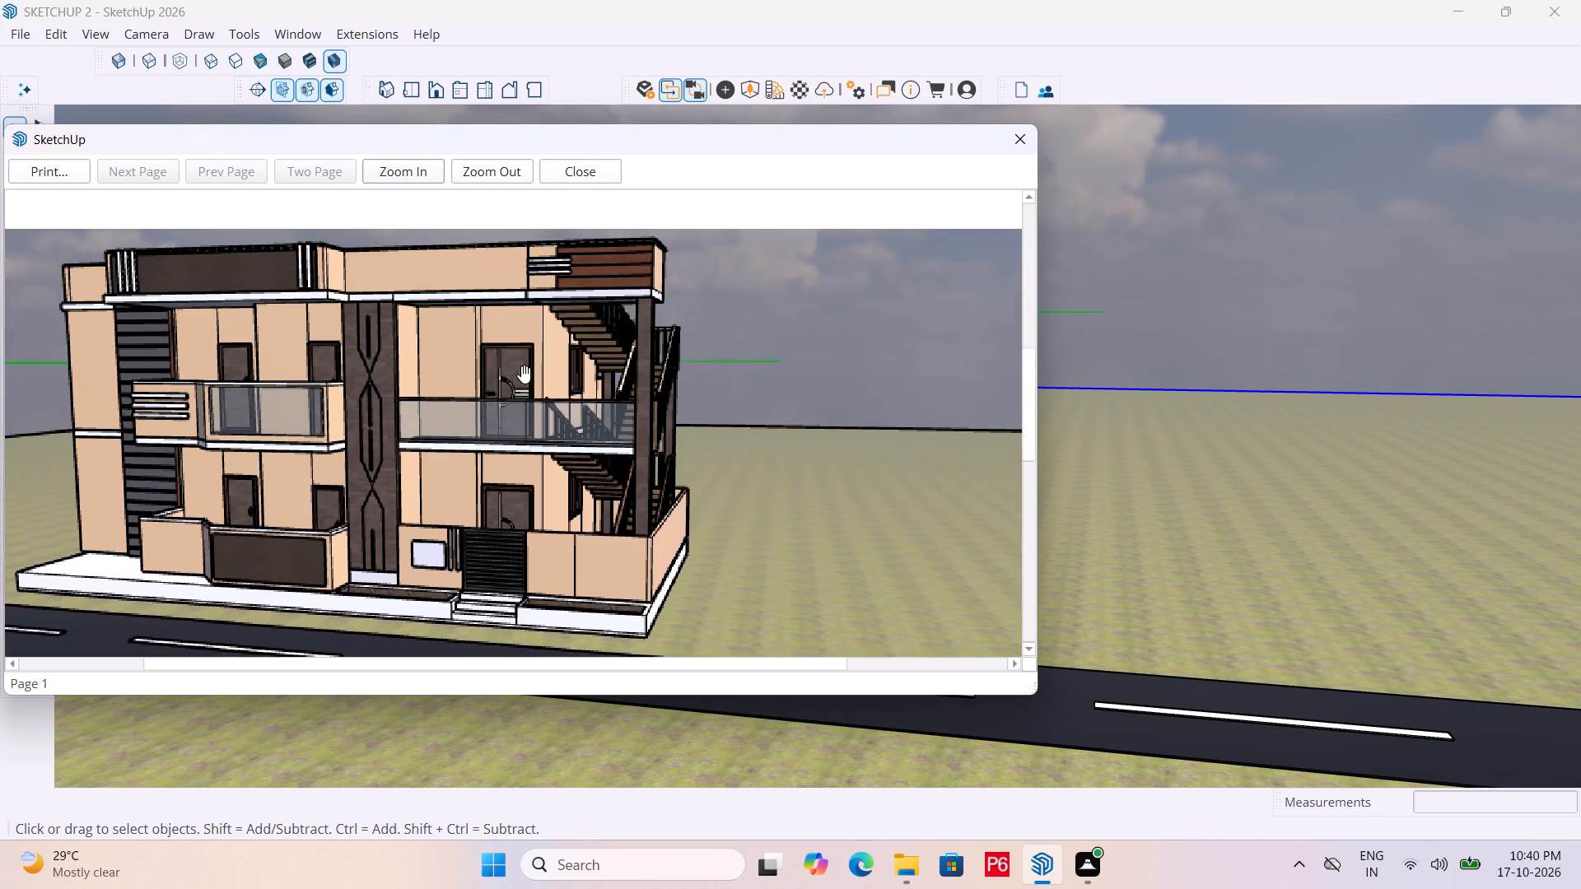
pyautogui.scroll(2, 525, 375)
pyautogui.scroll(-2, 562, 355)
pyautogui.scroll(1, 562, 355)
pyautogui.click(492, 171)
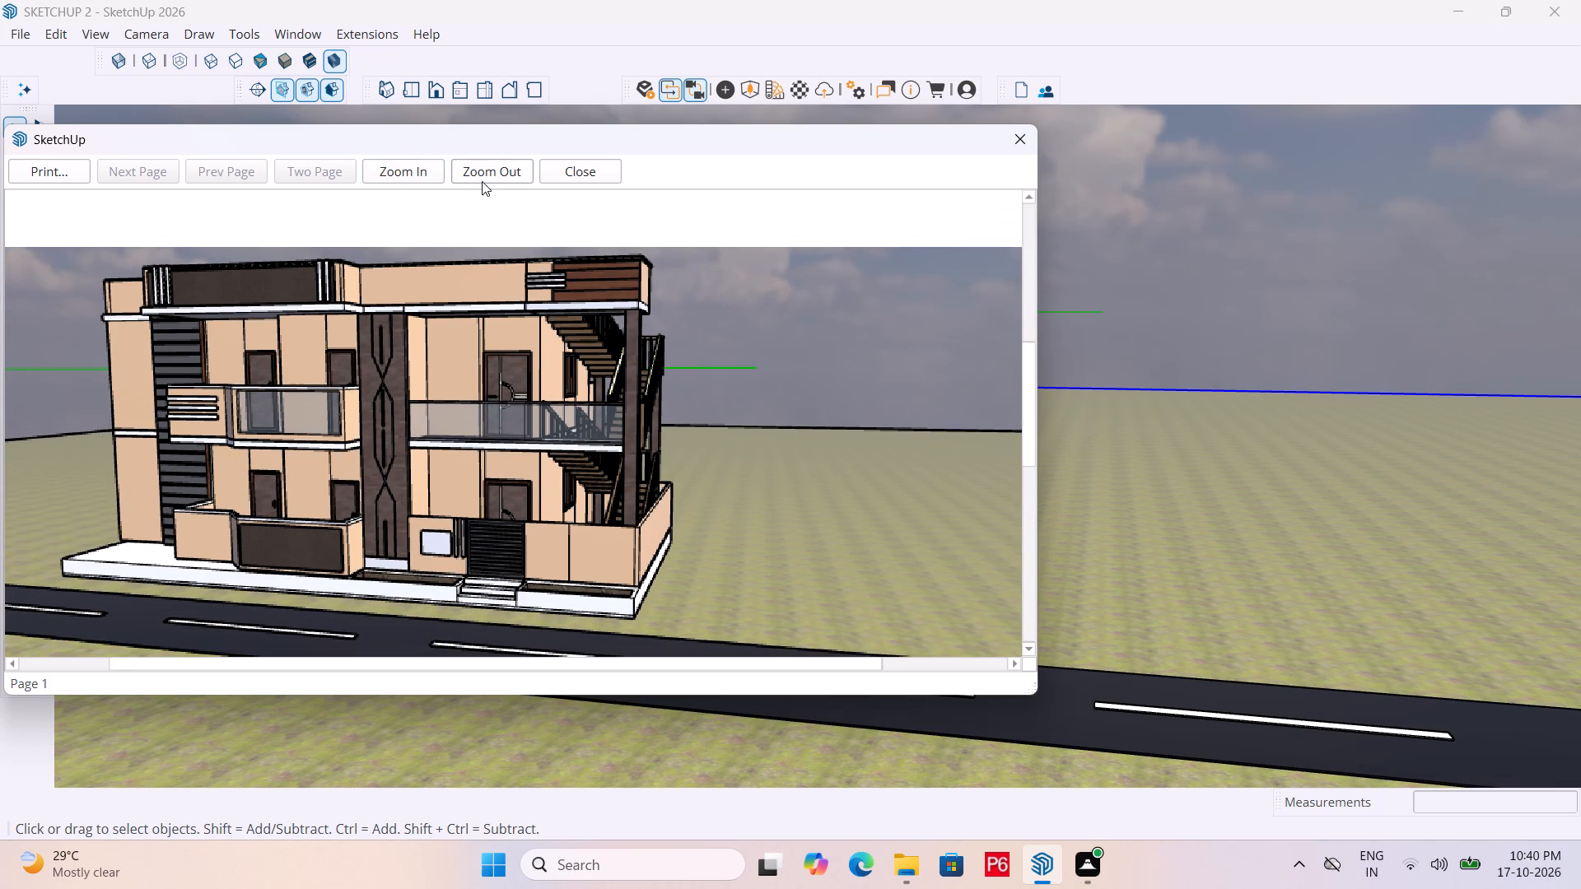
pyautogui.click(482, 181)
pyautogui.scroll(2, 402, 555)
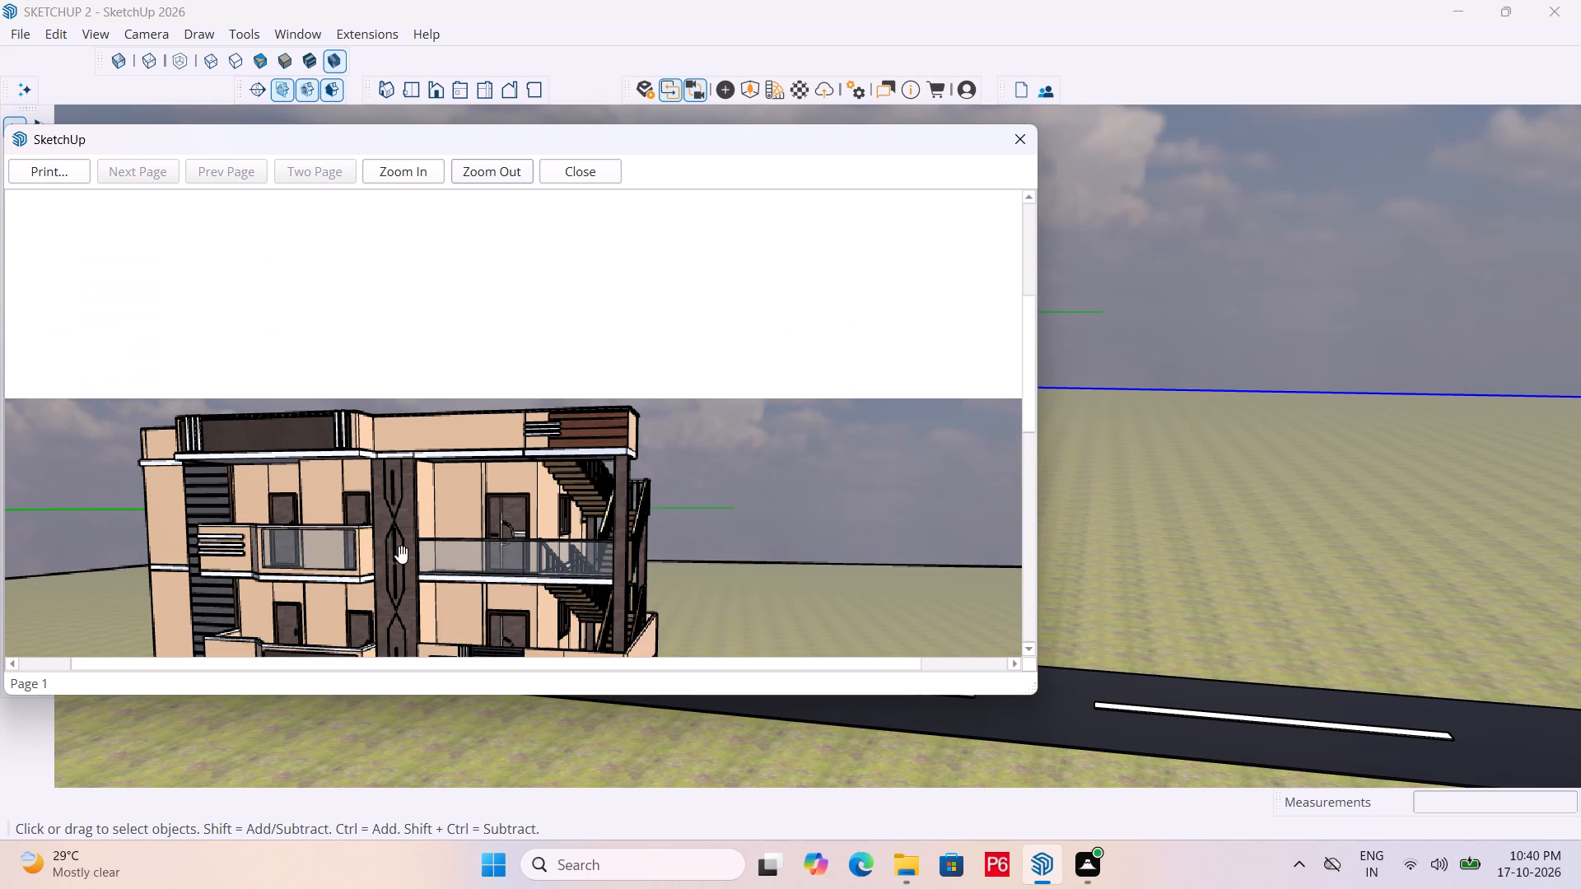
pyautogui.scroll(-3, 408, 506)
pyautogui.scroll(1, 403, 462)
pyautogui.scroll(-1, 403, 462)
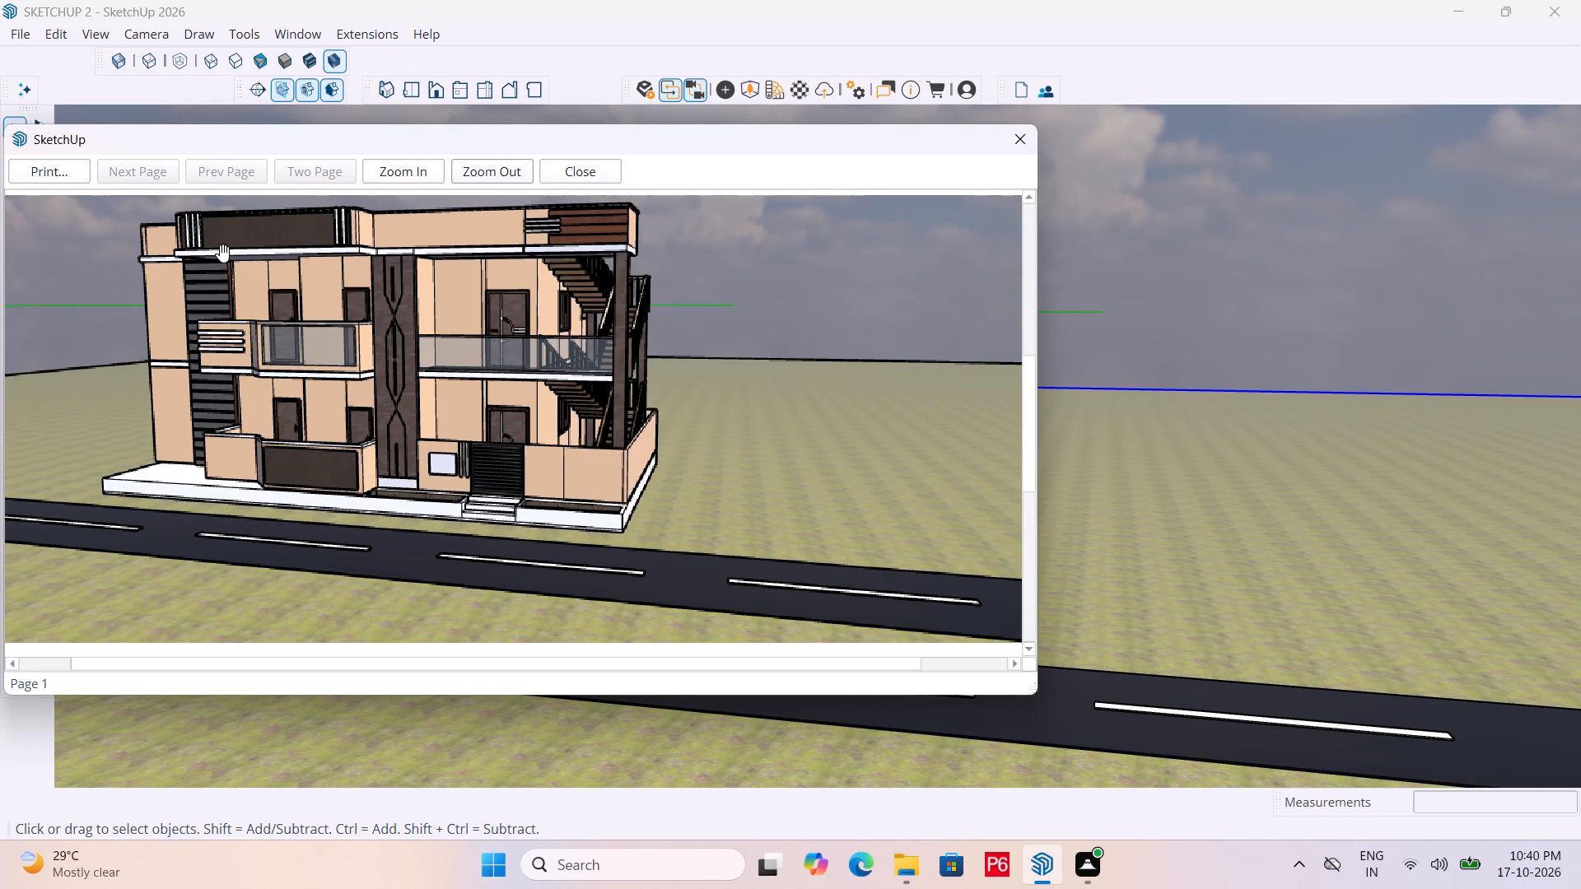
# Print the facade view to a PDF named SKETCHUP 2 PDF F in the Desktop's cad folder.
pyautogui.click(67, 175)
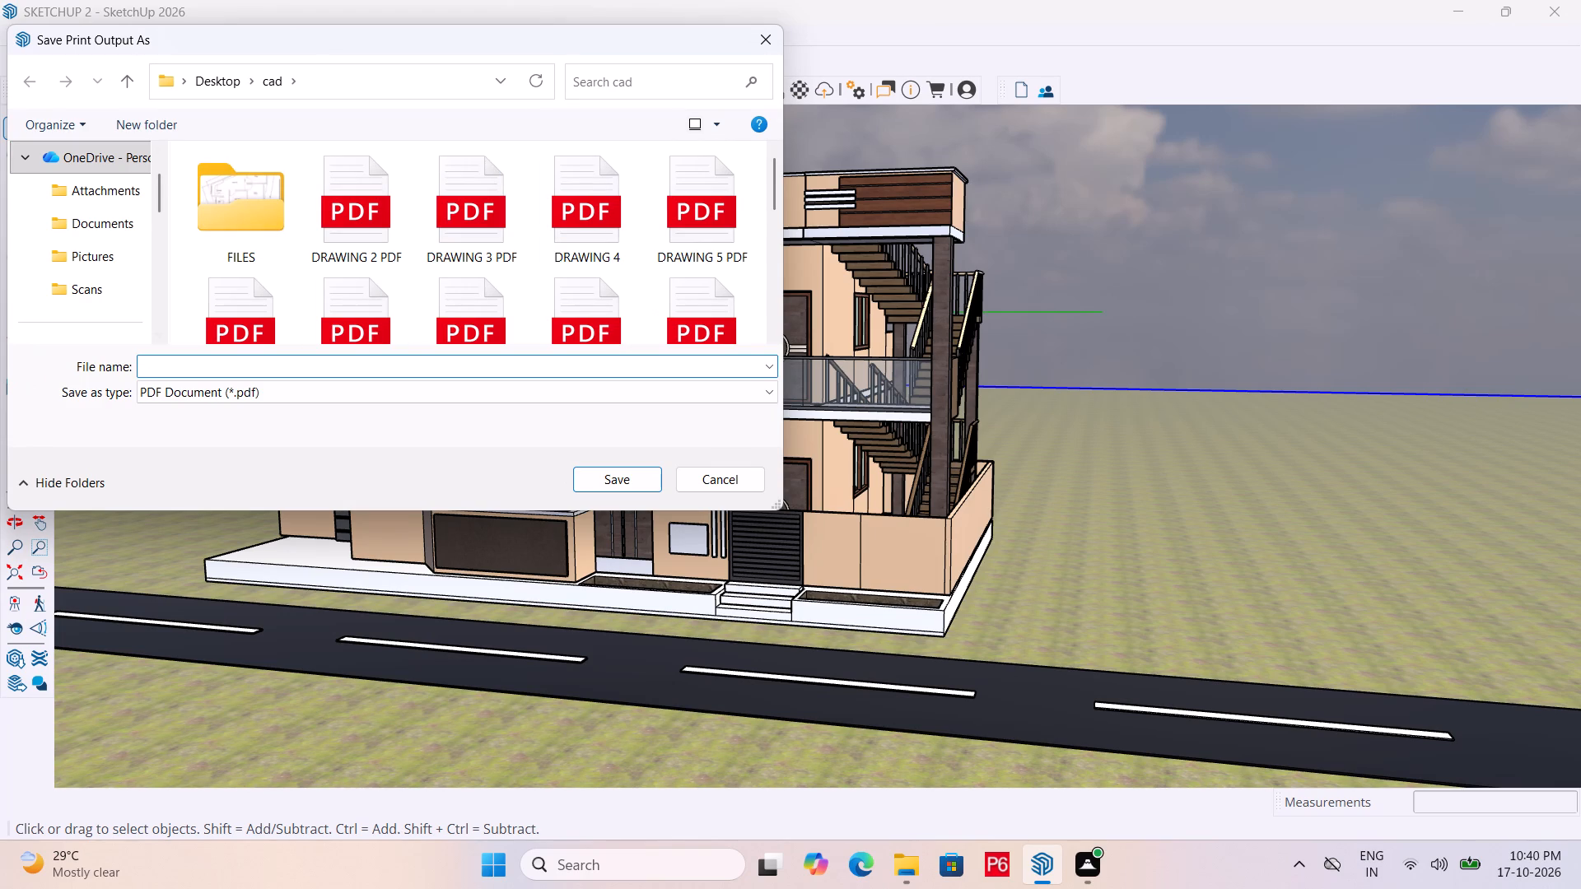
pyautogui.scroll(-4, 96, 200)
pyautogui.click(86, 163)
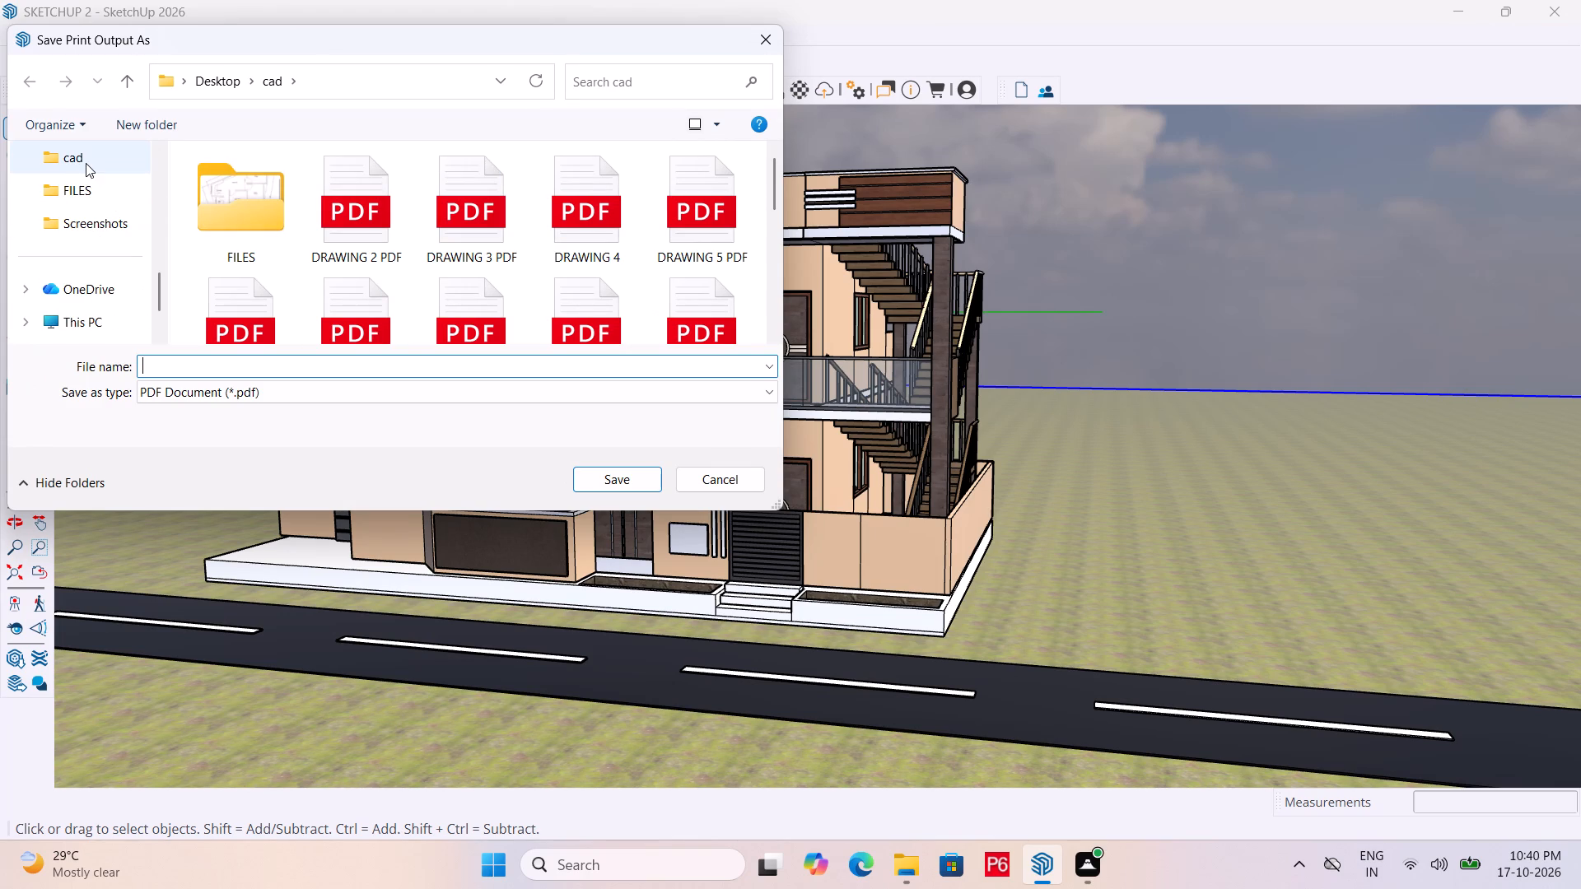
pyautogui.doubleClick(114, 154)
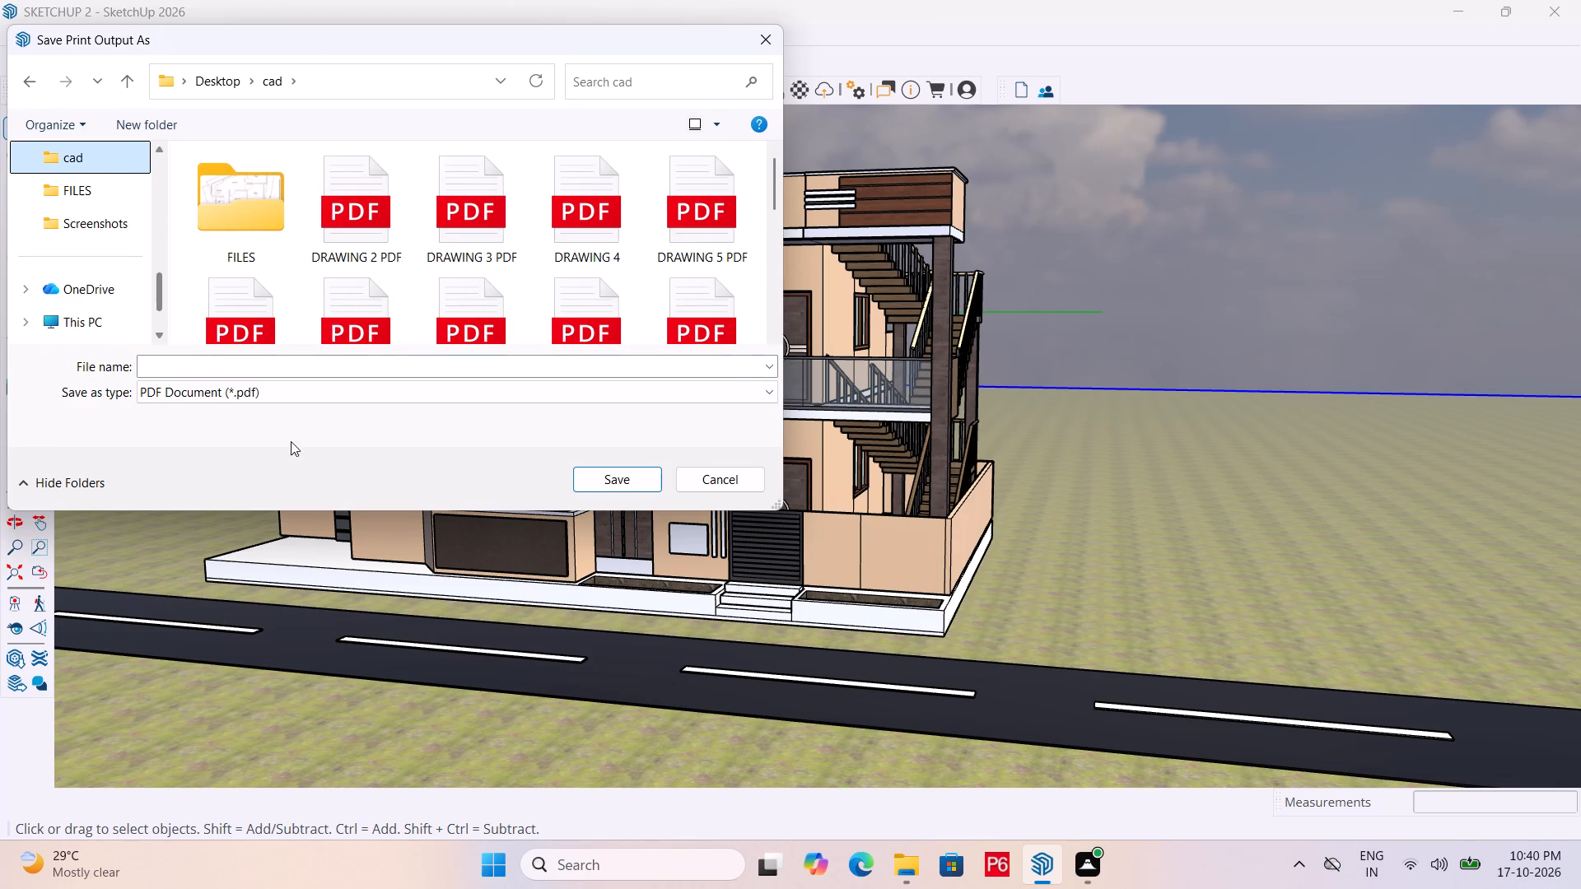
pyautogui.click(256, 369)
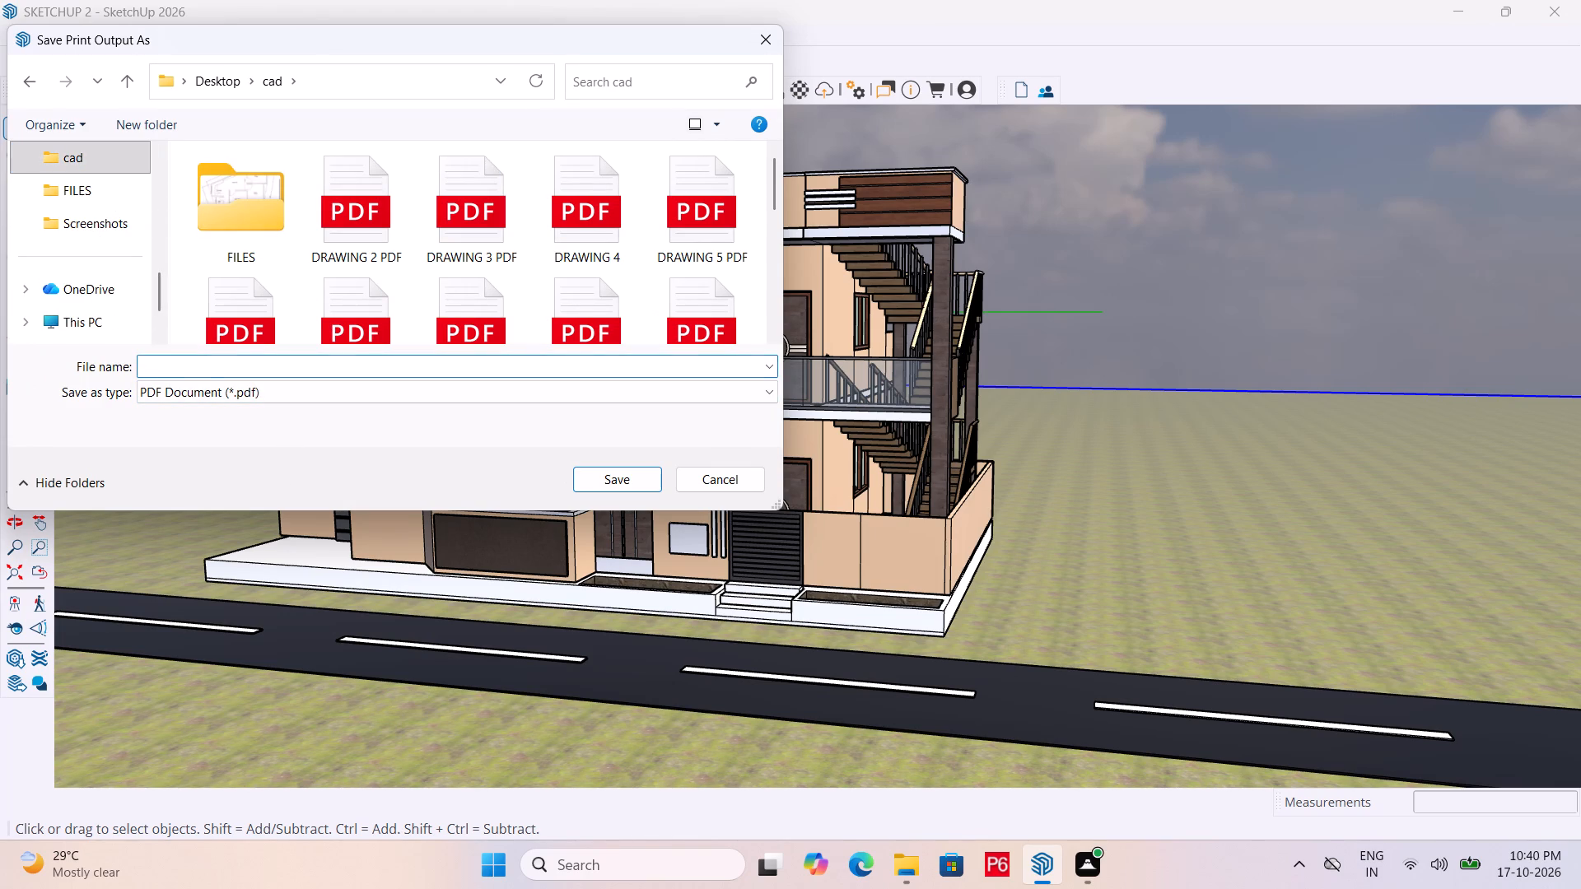
pyautogui.write('SKET')
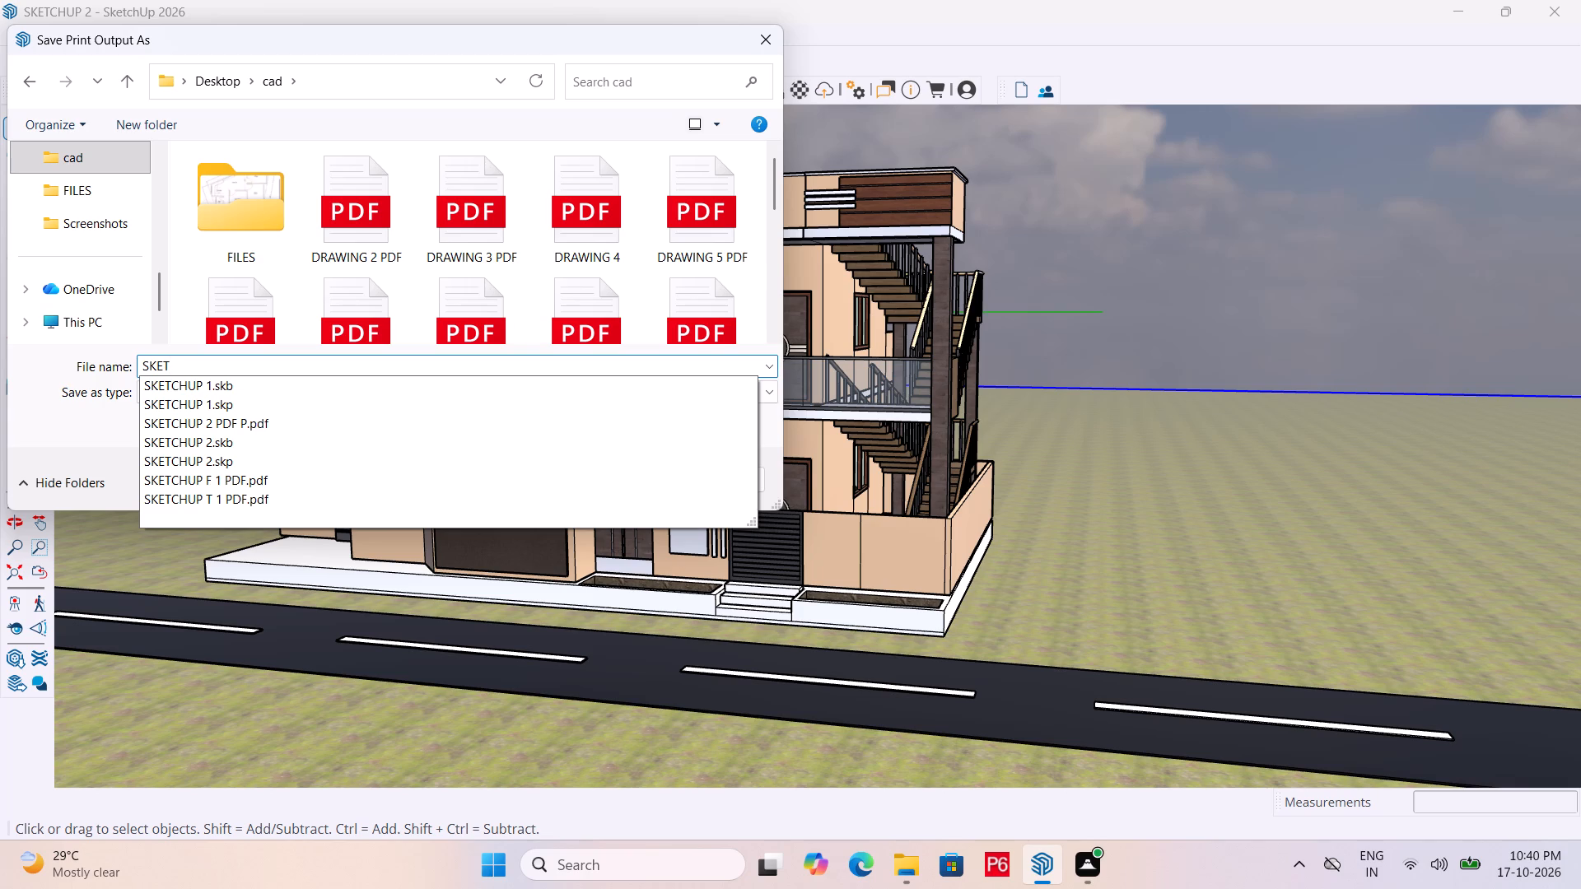
pyautogui.write('CHUP')
pyautogui.press('space')
pyautogui.press('2')
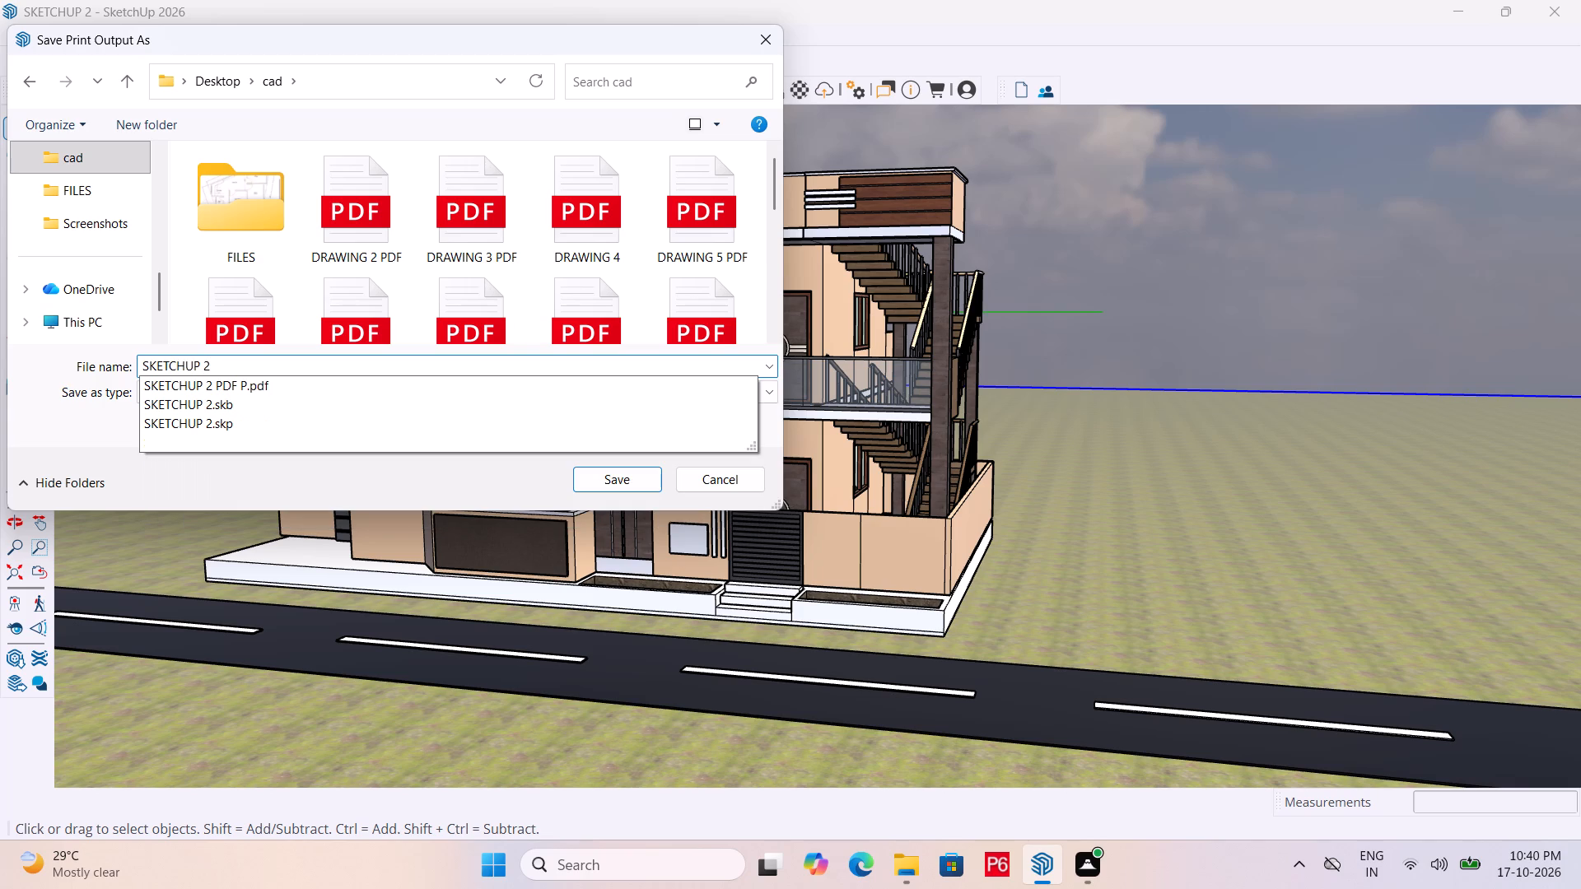
pyautogui.press('space')
pyautogui.press('p')
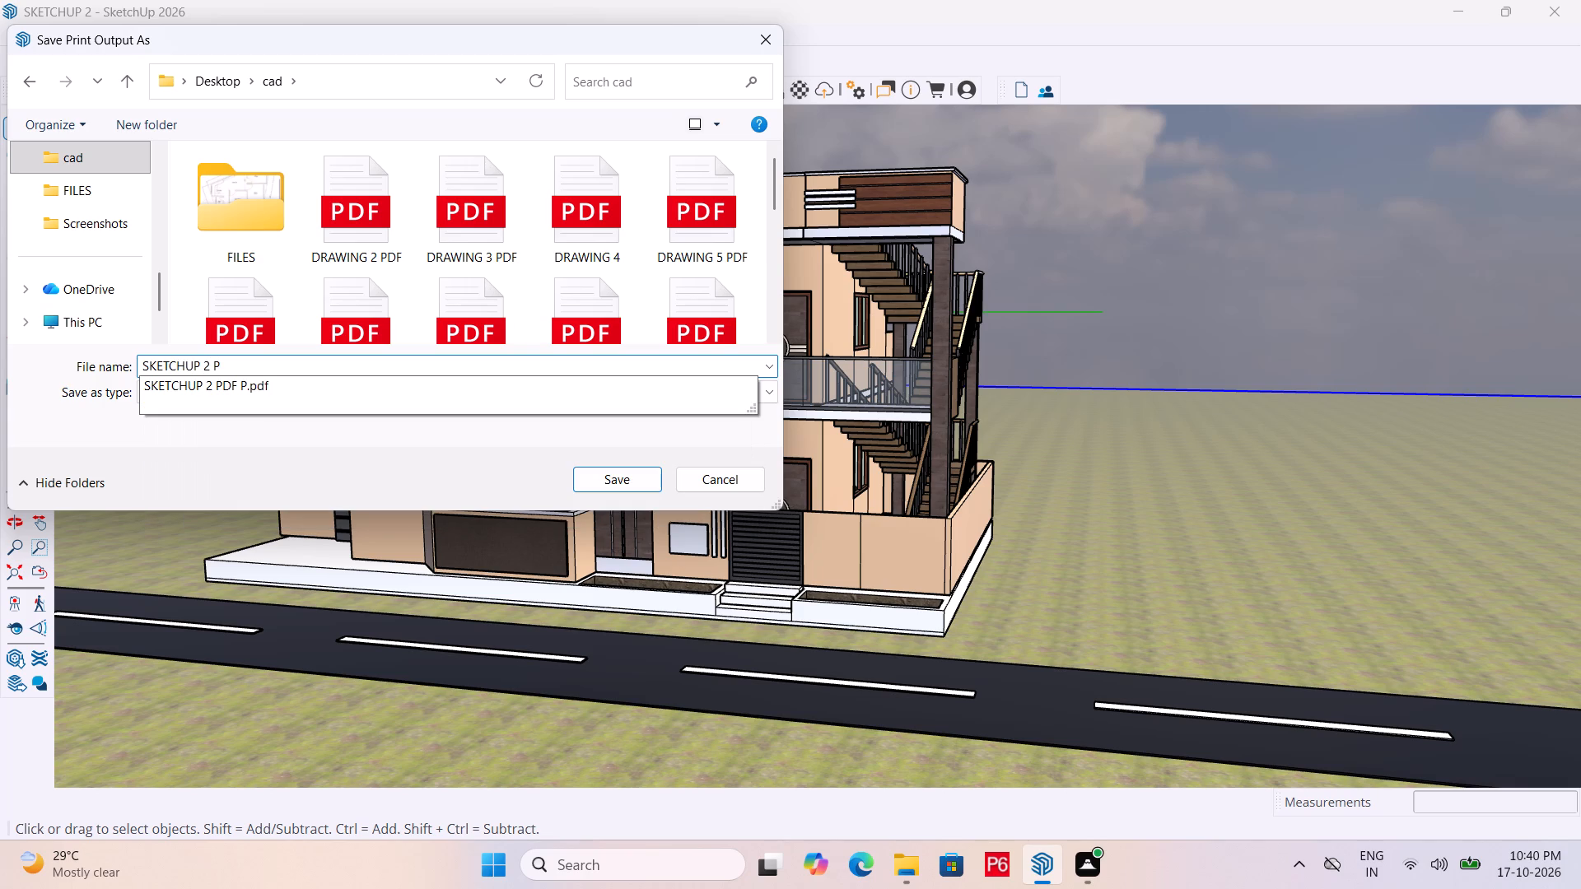
pyautogui.write('DF')
pyautogui.press('space')
pyautogui.press('f')
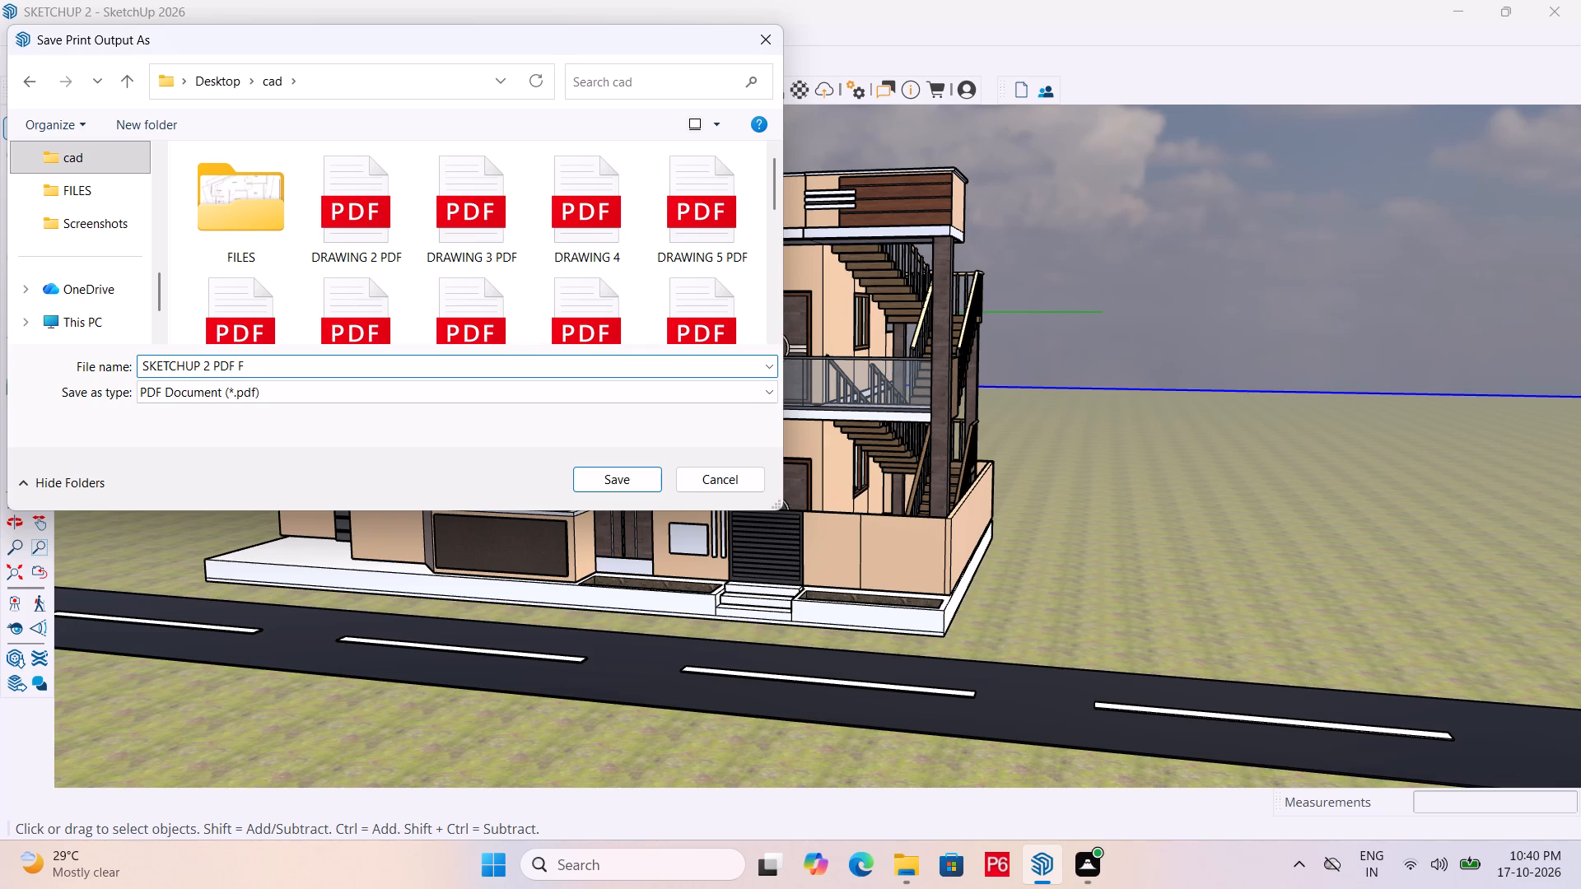
pyautogui.click(622, 476)
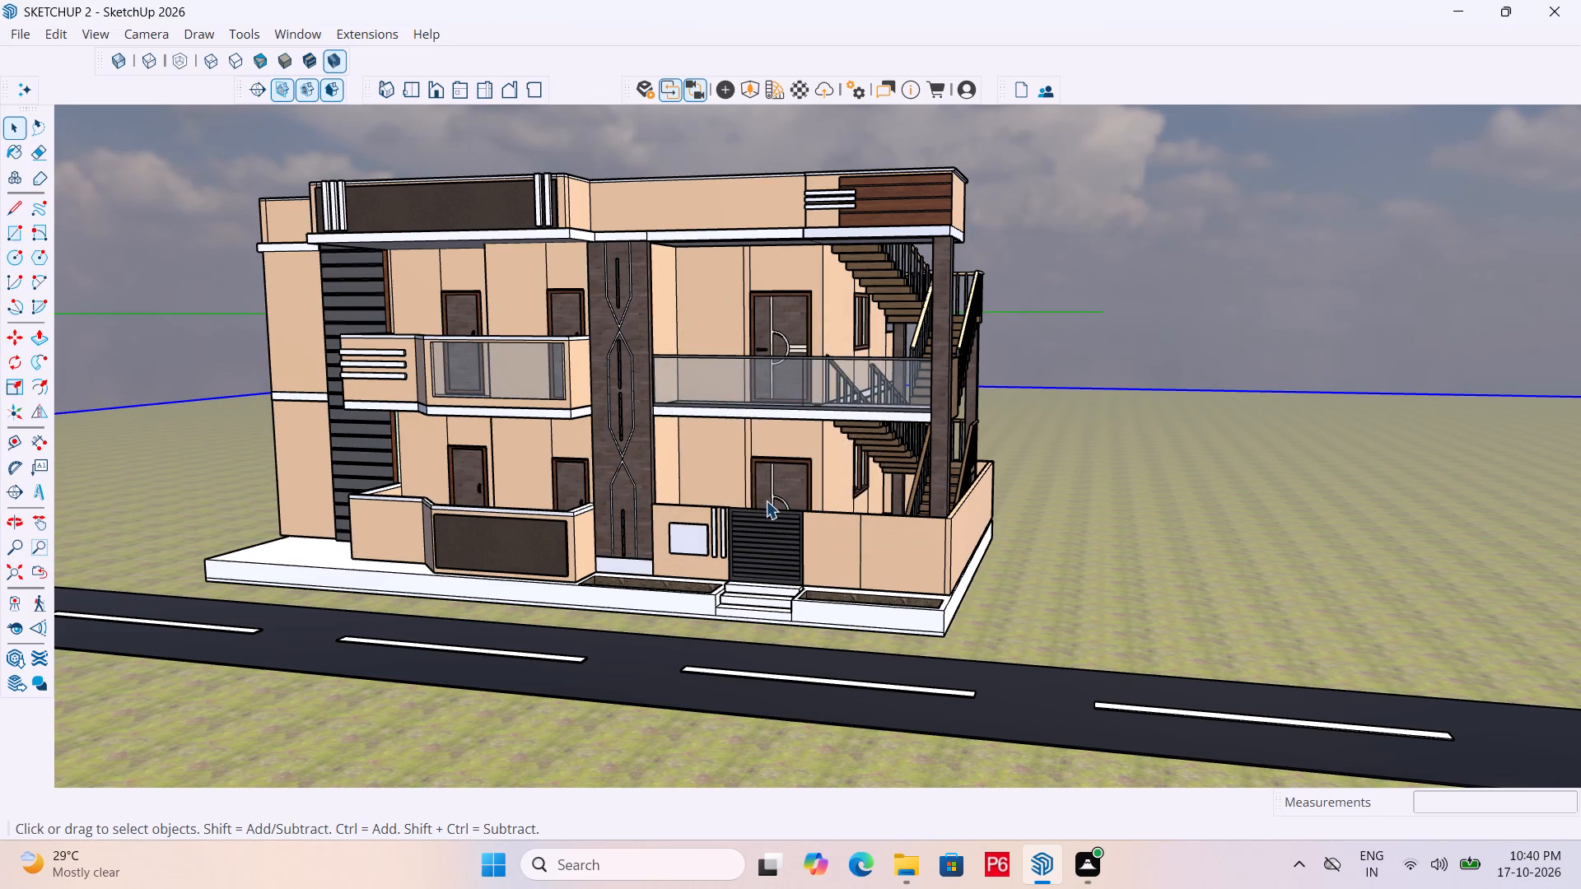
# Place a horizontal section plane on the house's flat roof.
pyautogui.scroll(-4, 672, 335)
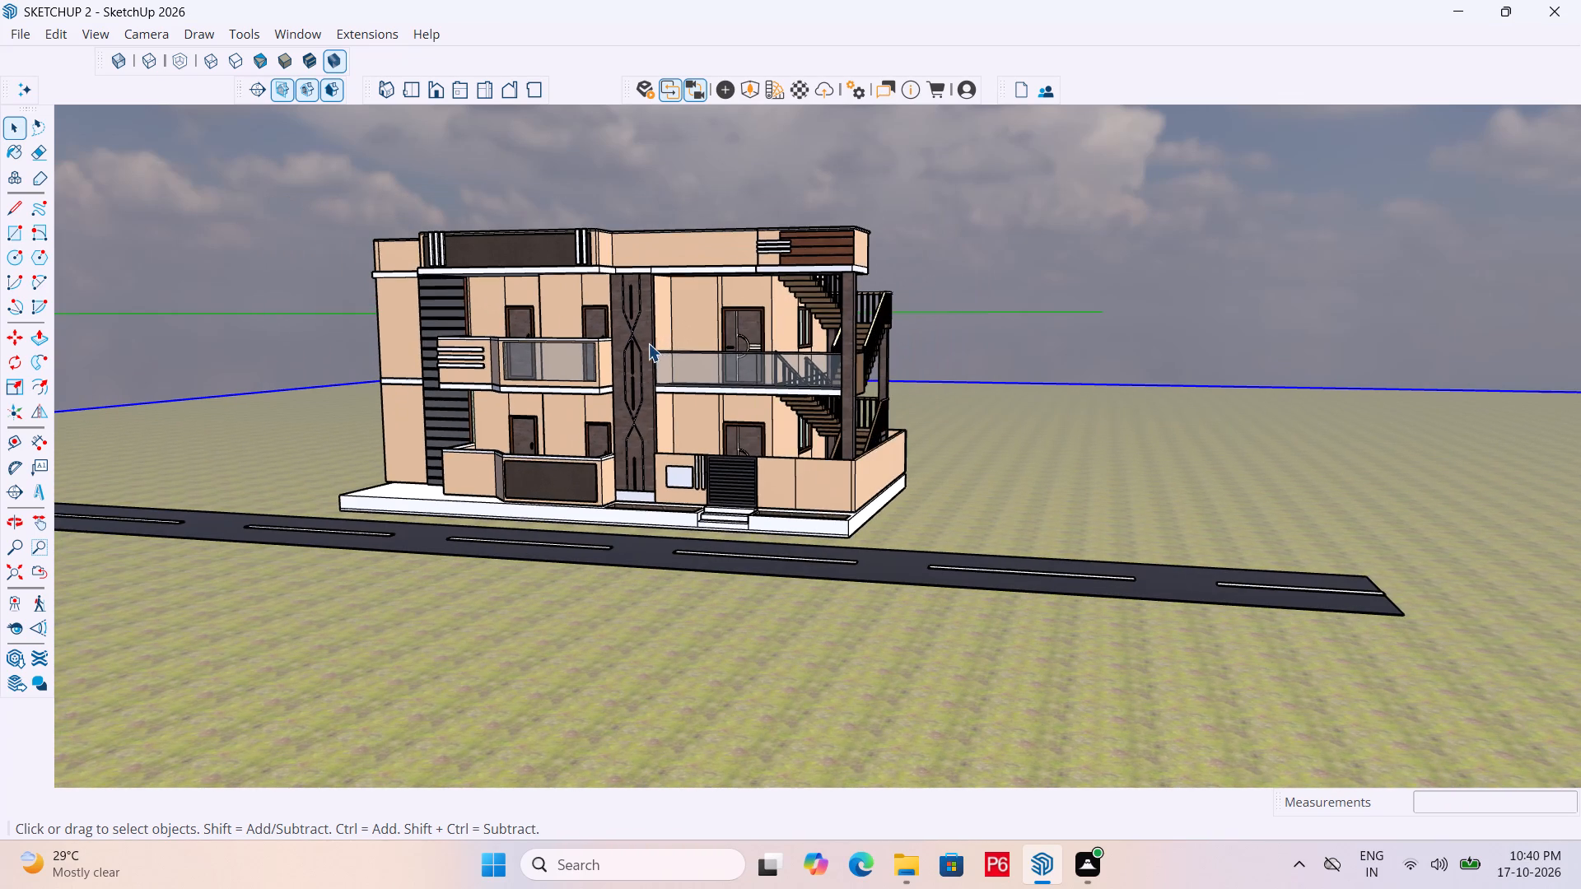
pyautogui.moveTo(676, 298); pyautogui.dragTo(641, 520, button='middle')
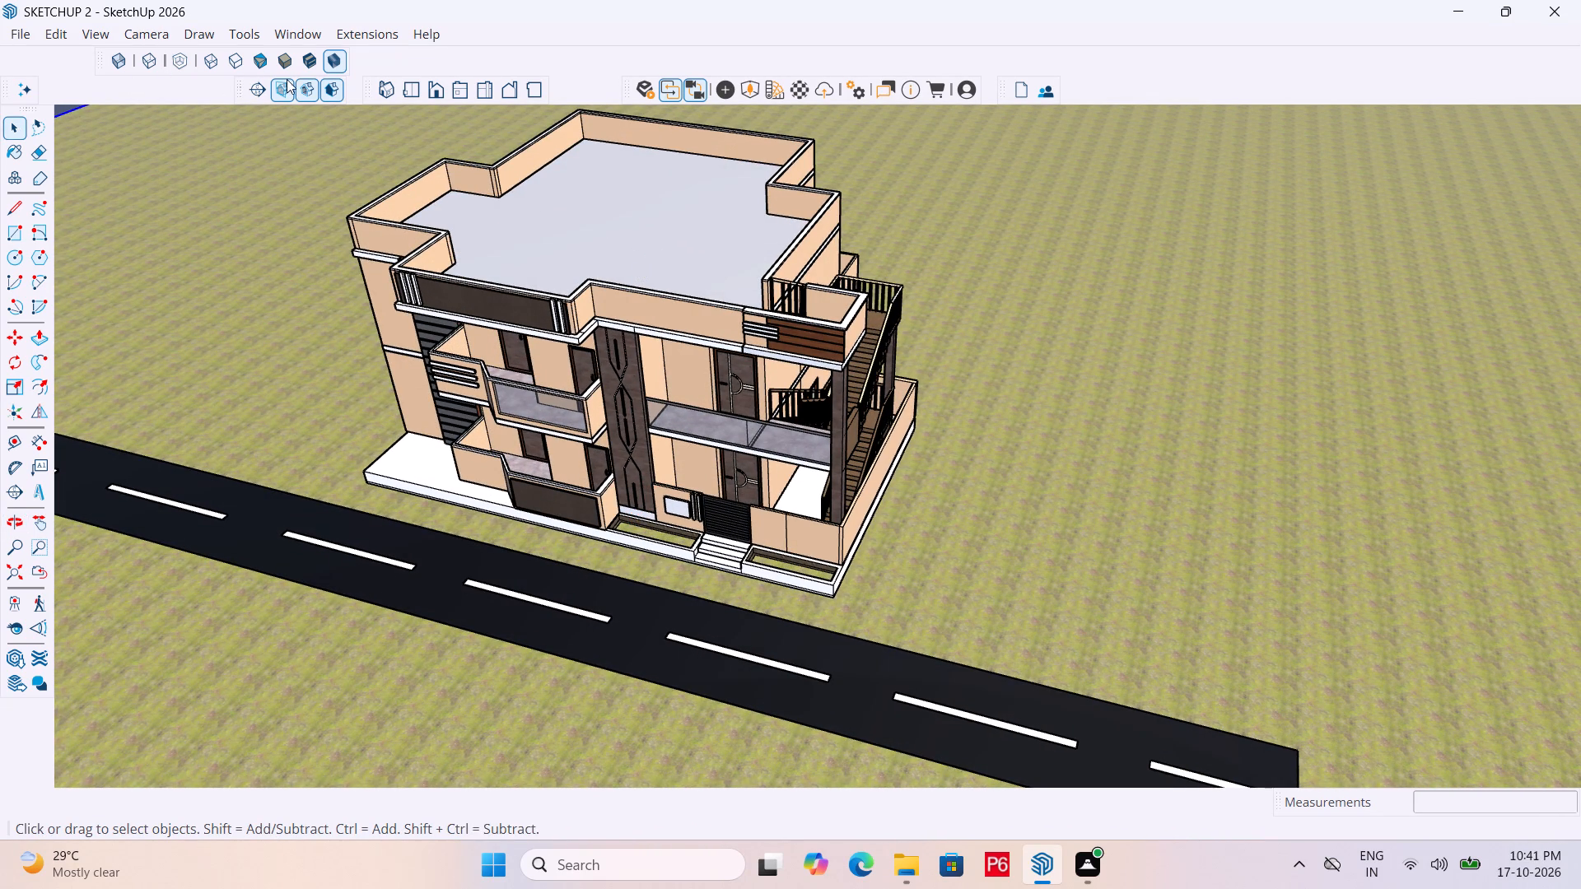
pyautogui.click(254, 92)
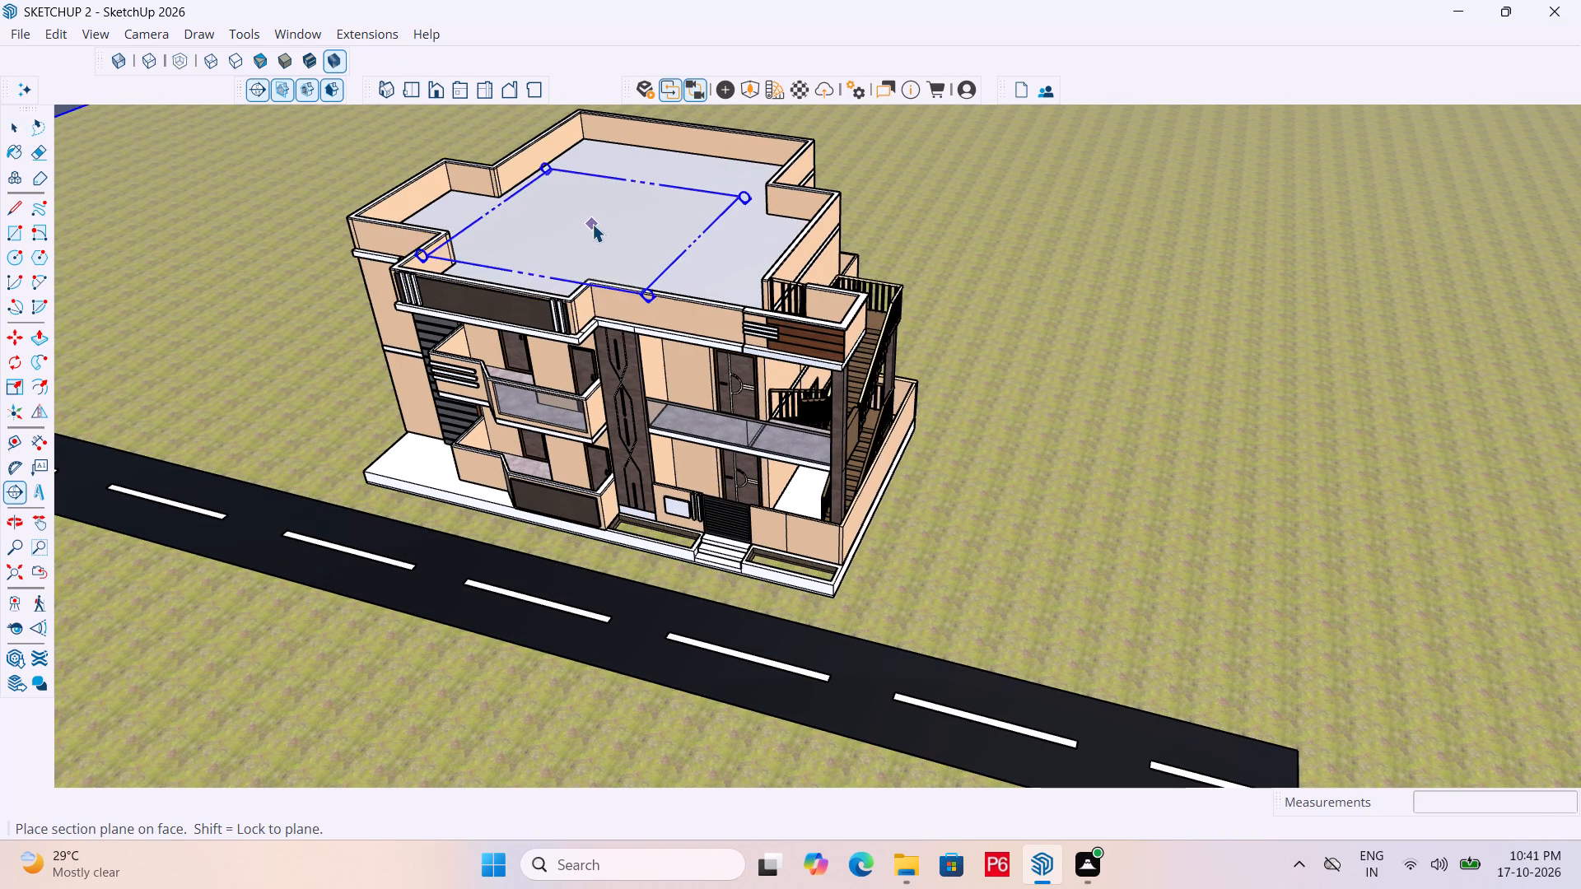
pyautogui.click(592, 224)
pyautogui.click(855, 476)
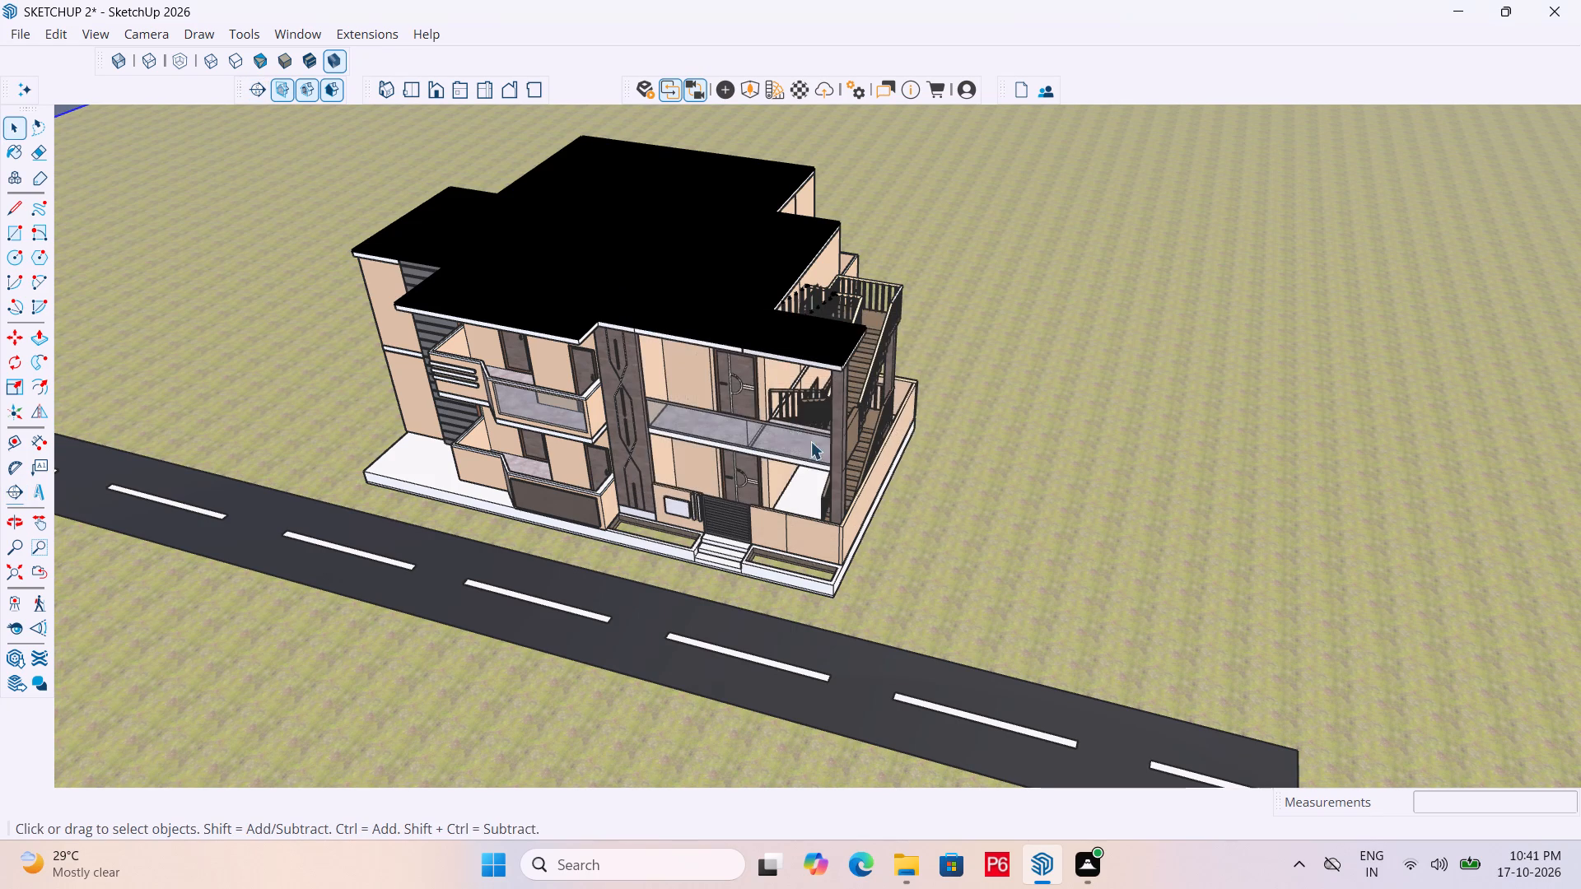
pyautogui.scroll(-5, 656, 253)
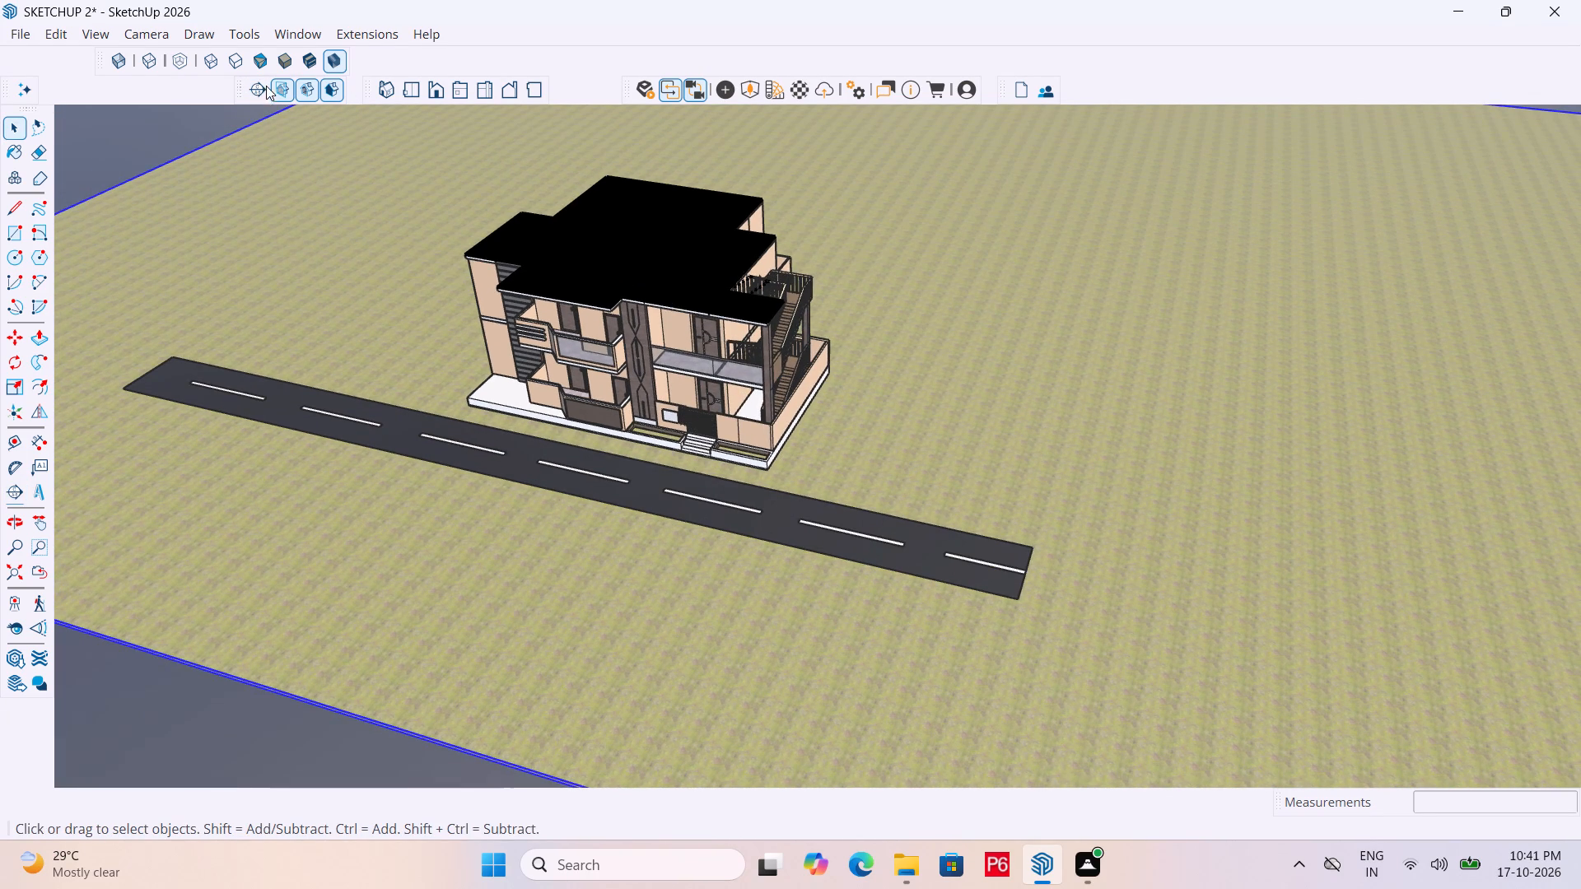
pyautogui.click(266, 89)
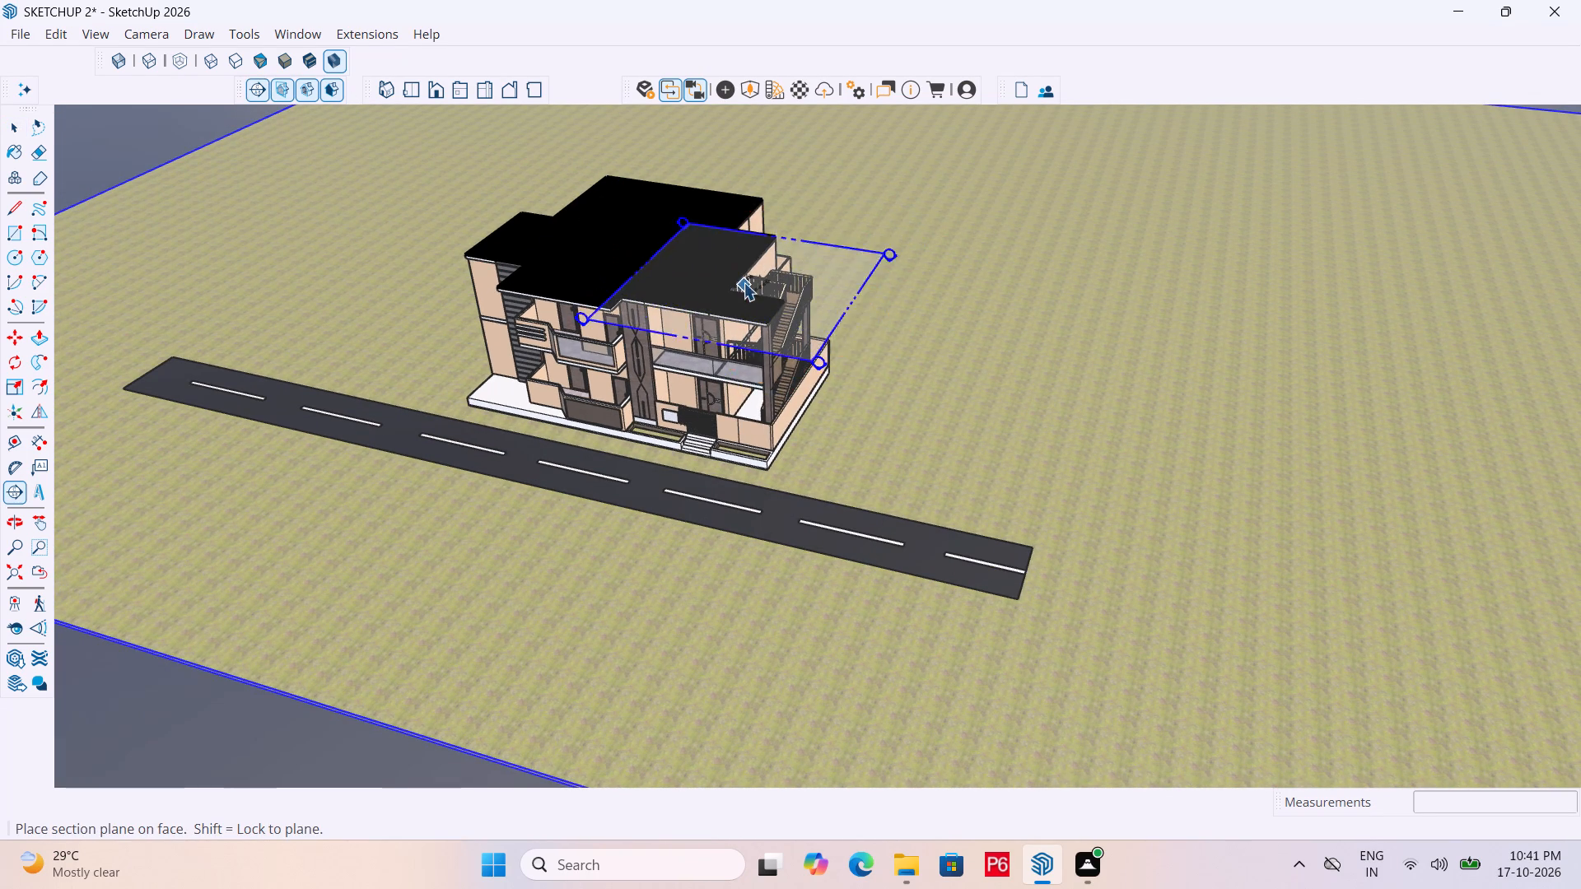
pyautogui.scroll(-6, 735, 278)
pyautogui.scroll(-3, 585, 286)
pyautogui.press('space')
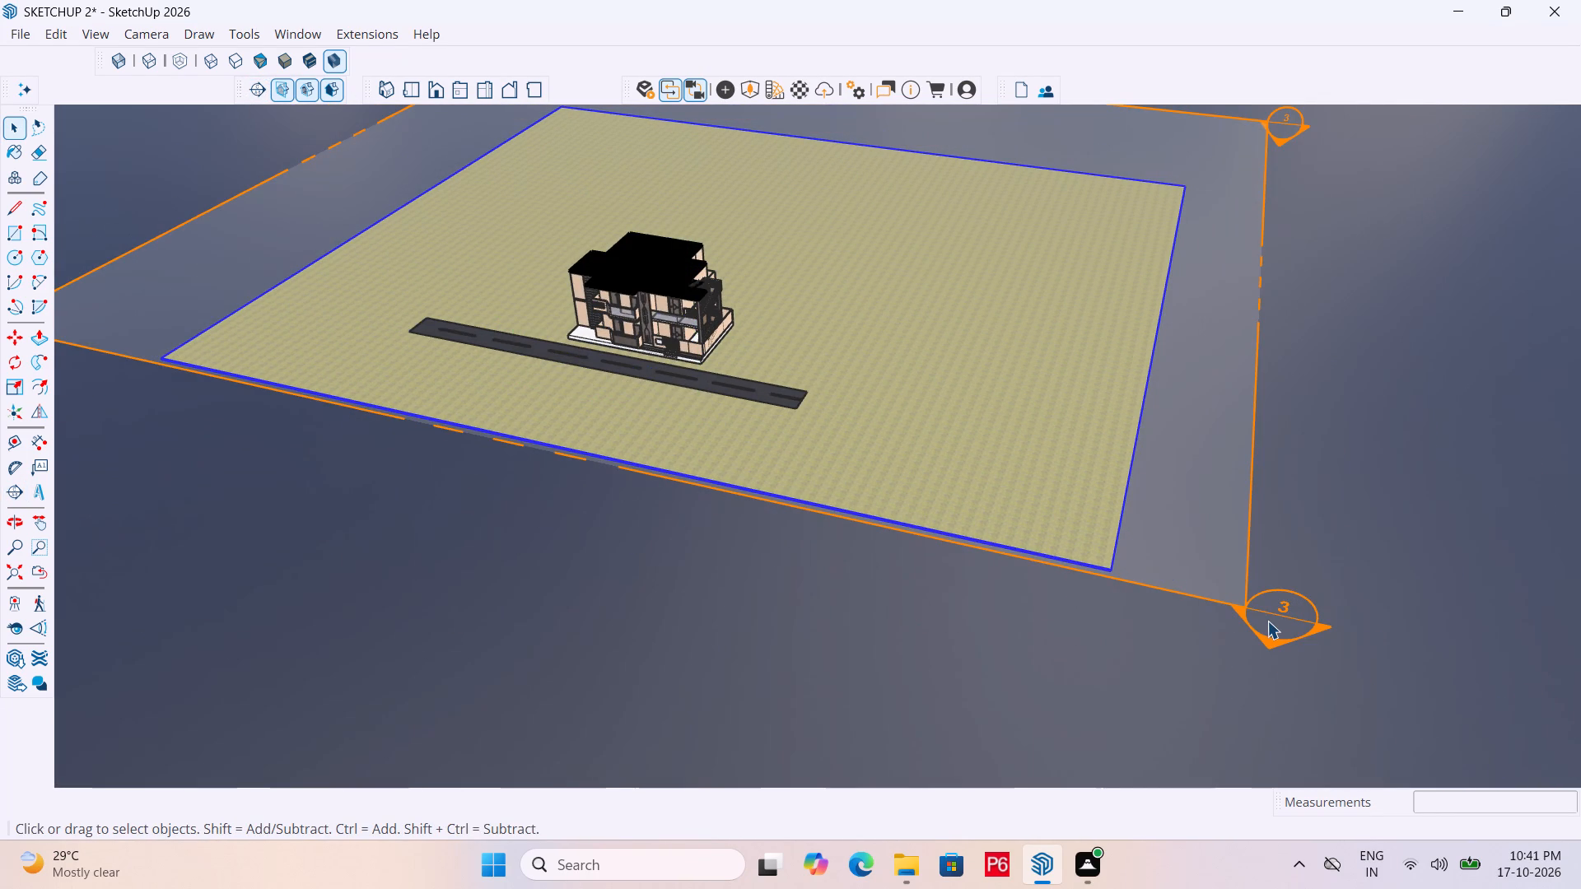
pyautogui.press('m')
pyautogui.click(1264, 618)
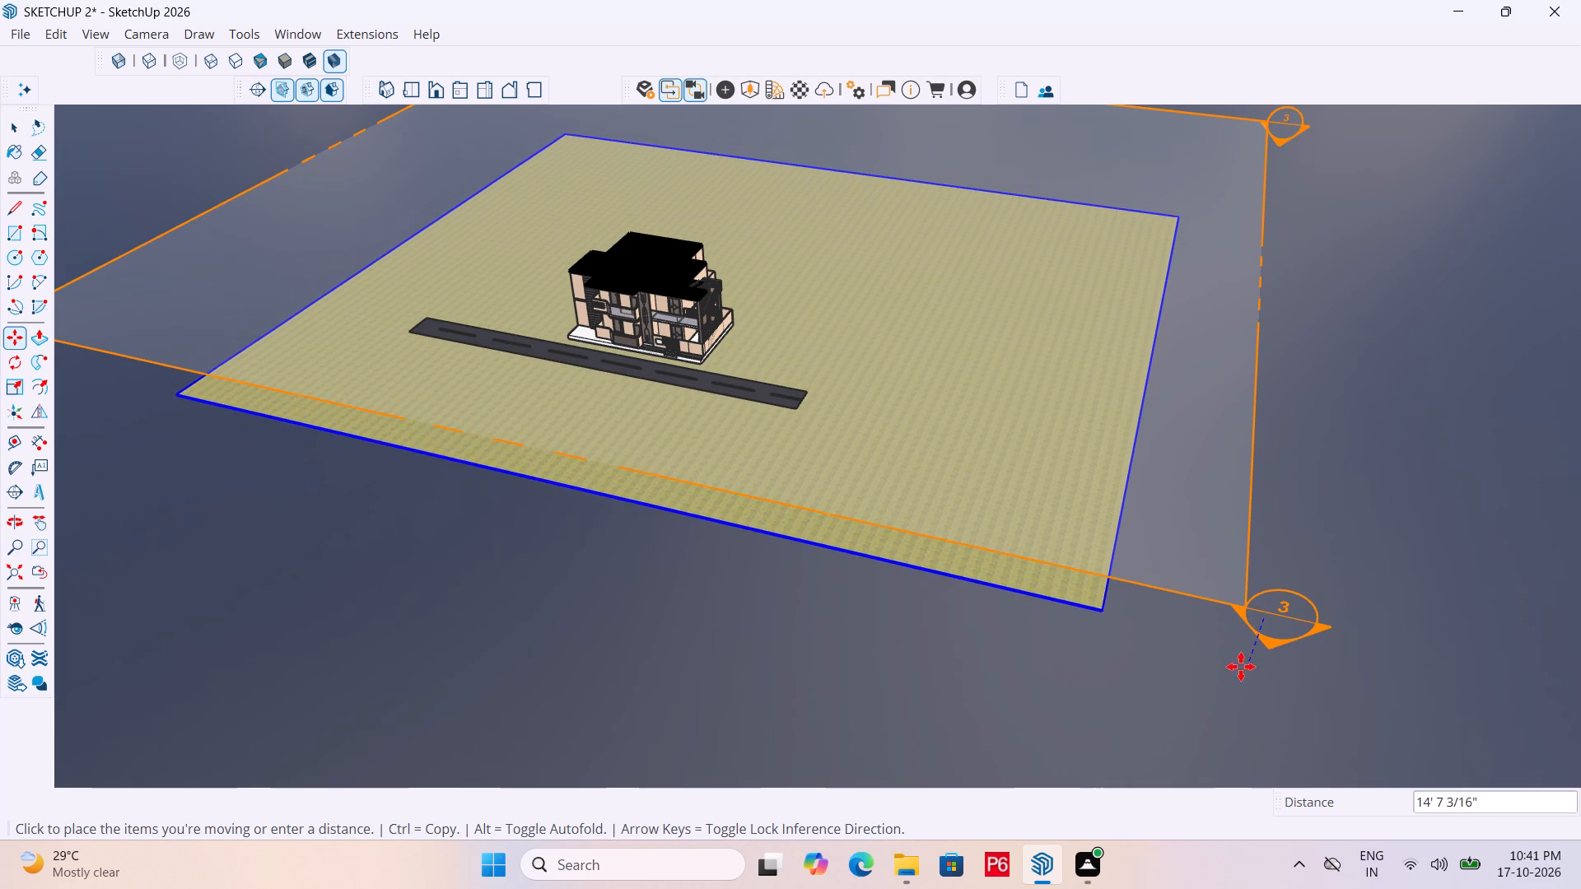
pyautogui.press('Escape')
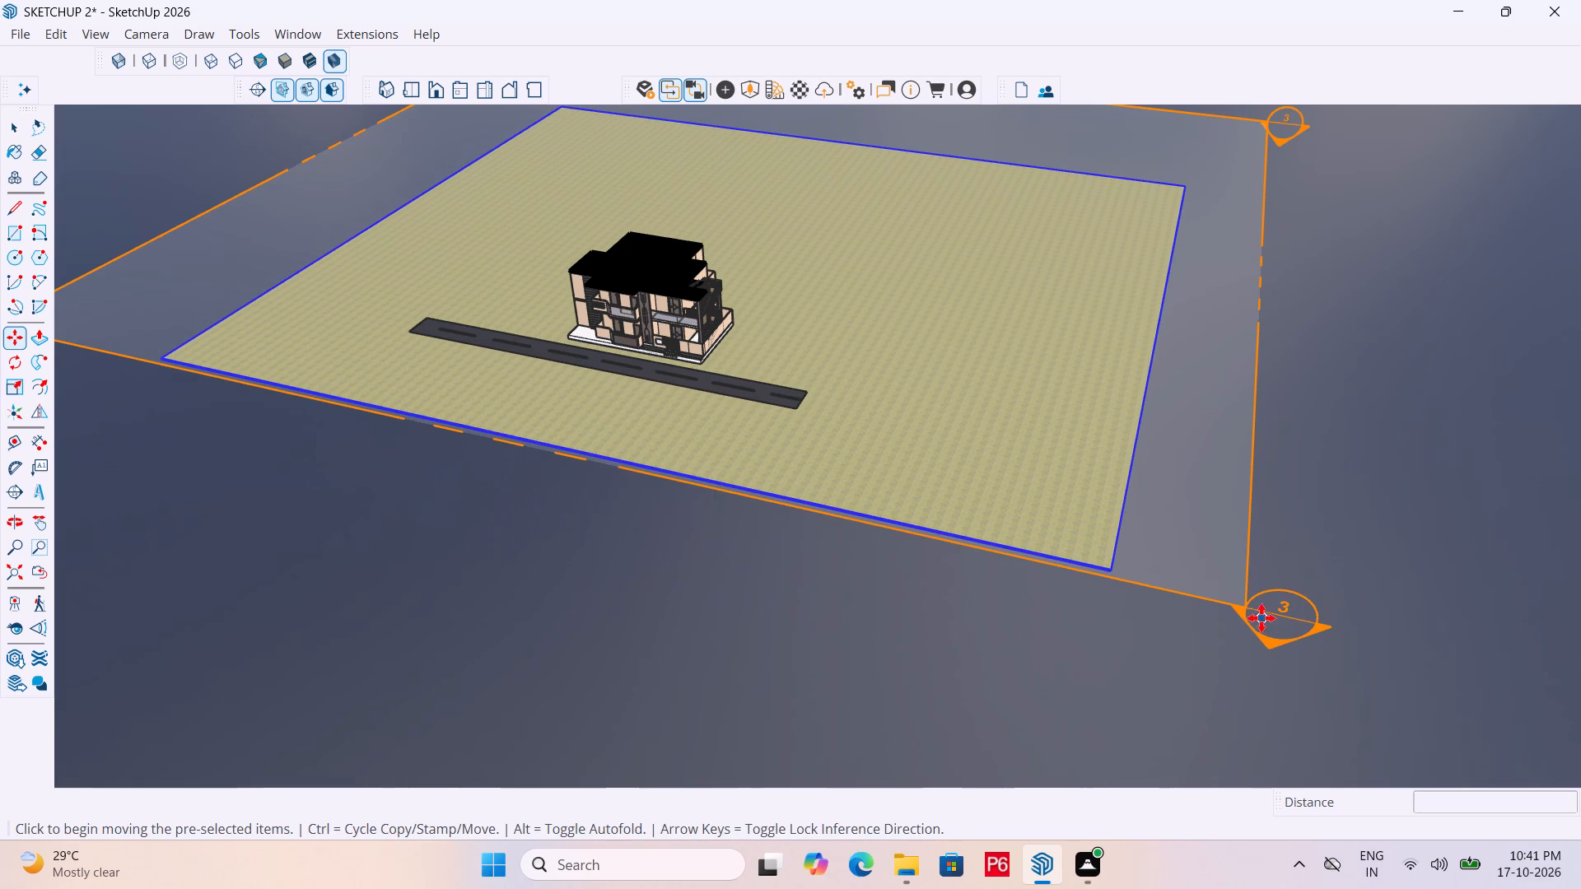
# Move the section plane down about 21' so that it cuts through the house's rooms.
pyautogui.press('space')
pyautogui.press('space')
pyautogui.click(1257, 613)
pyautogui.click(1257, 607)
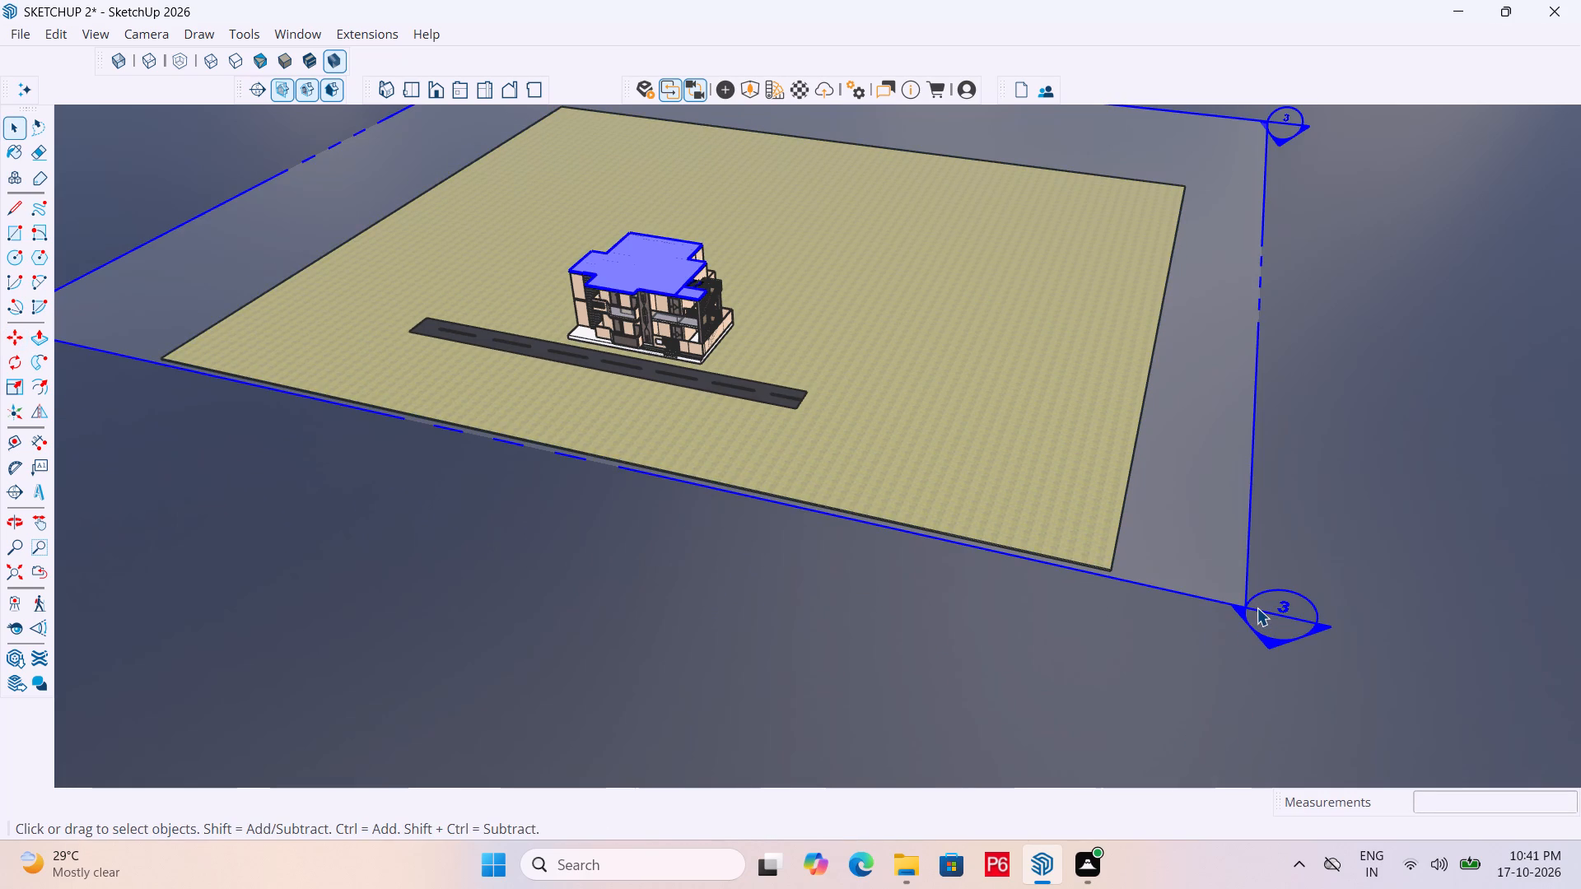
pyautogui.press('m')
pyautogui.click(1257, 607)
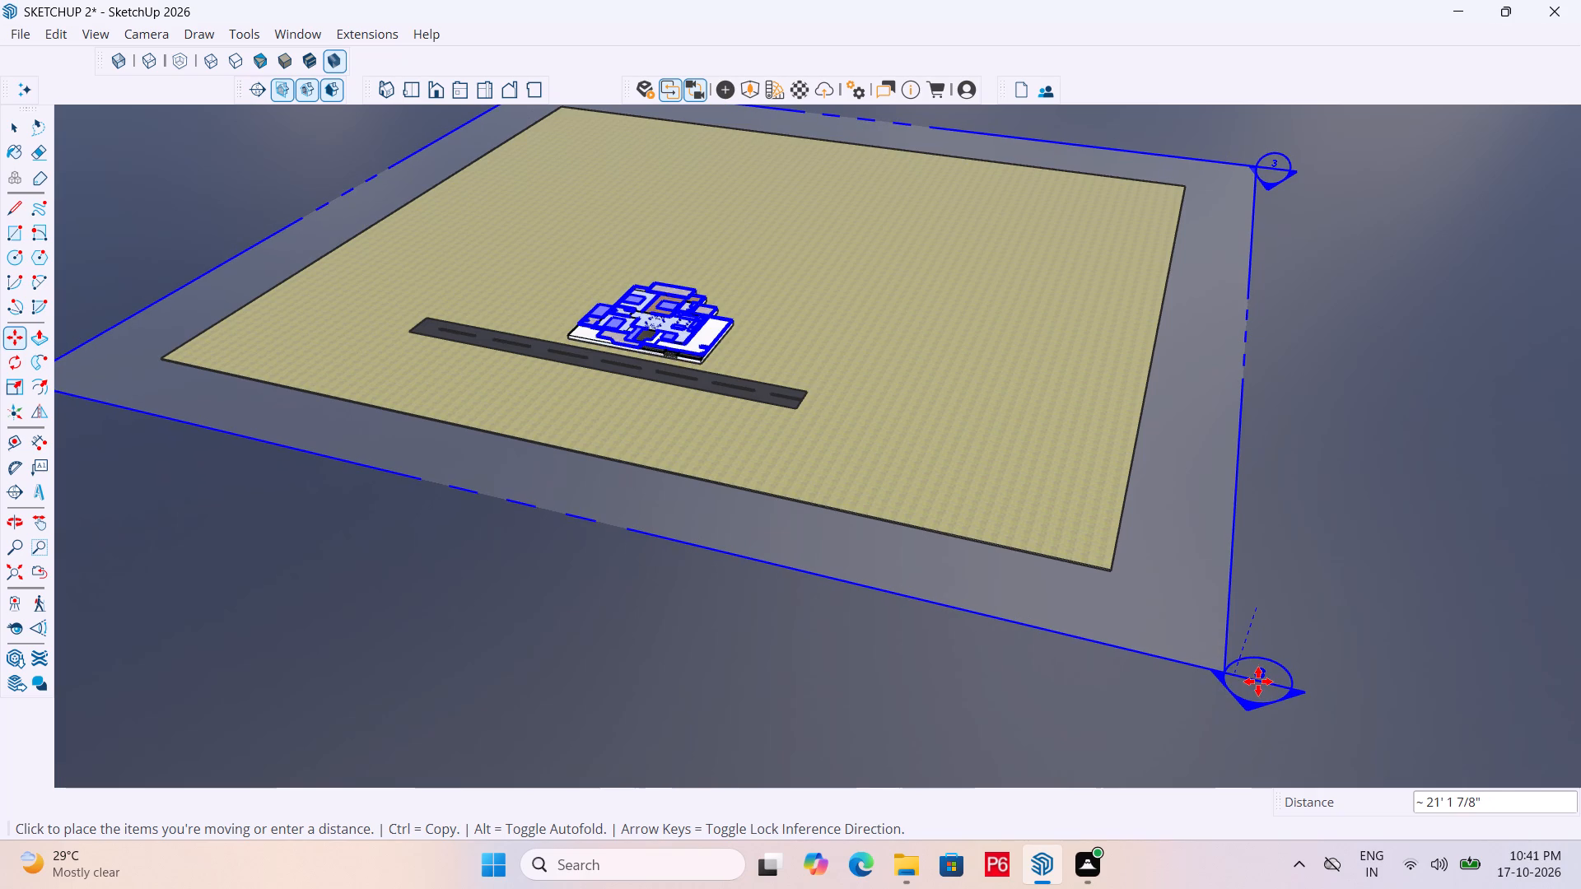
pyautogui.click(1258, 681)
# Examine the exposed floor plan of the house from above.
pyautogui.moveTo(748, 379); pyautogui.dragTo(852, 538, button='middle')
pyautogui.scroll(5, 631, 426)
pyautogui.scroll(4, 701, 282)
pyautogui.press('space')
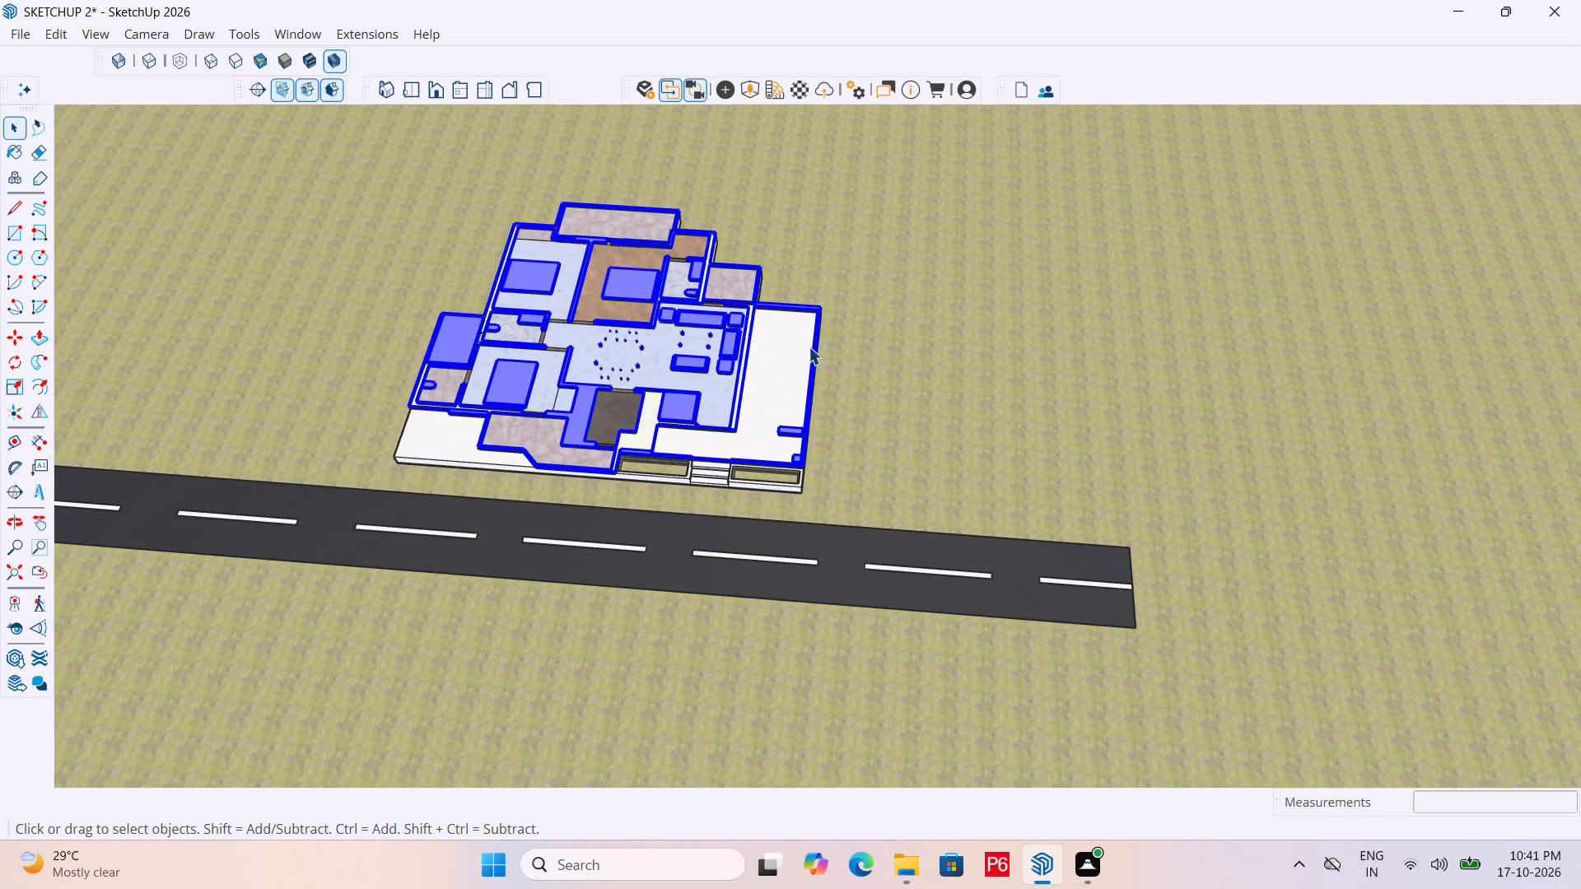
pyautogui.scroll(-5, 534, 328)
pyautogui.scroll(-7, 590, 272)
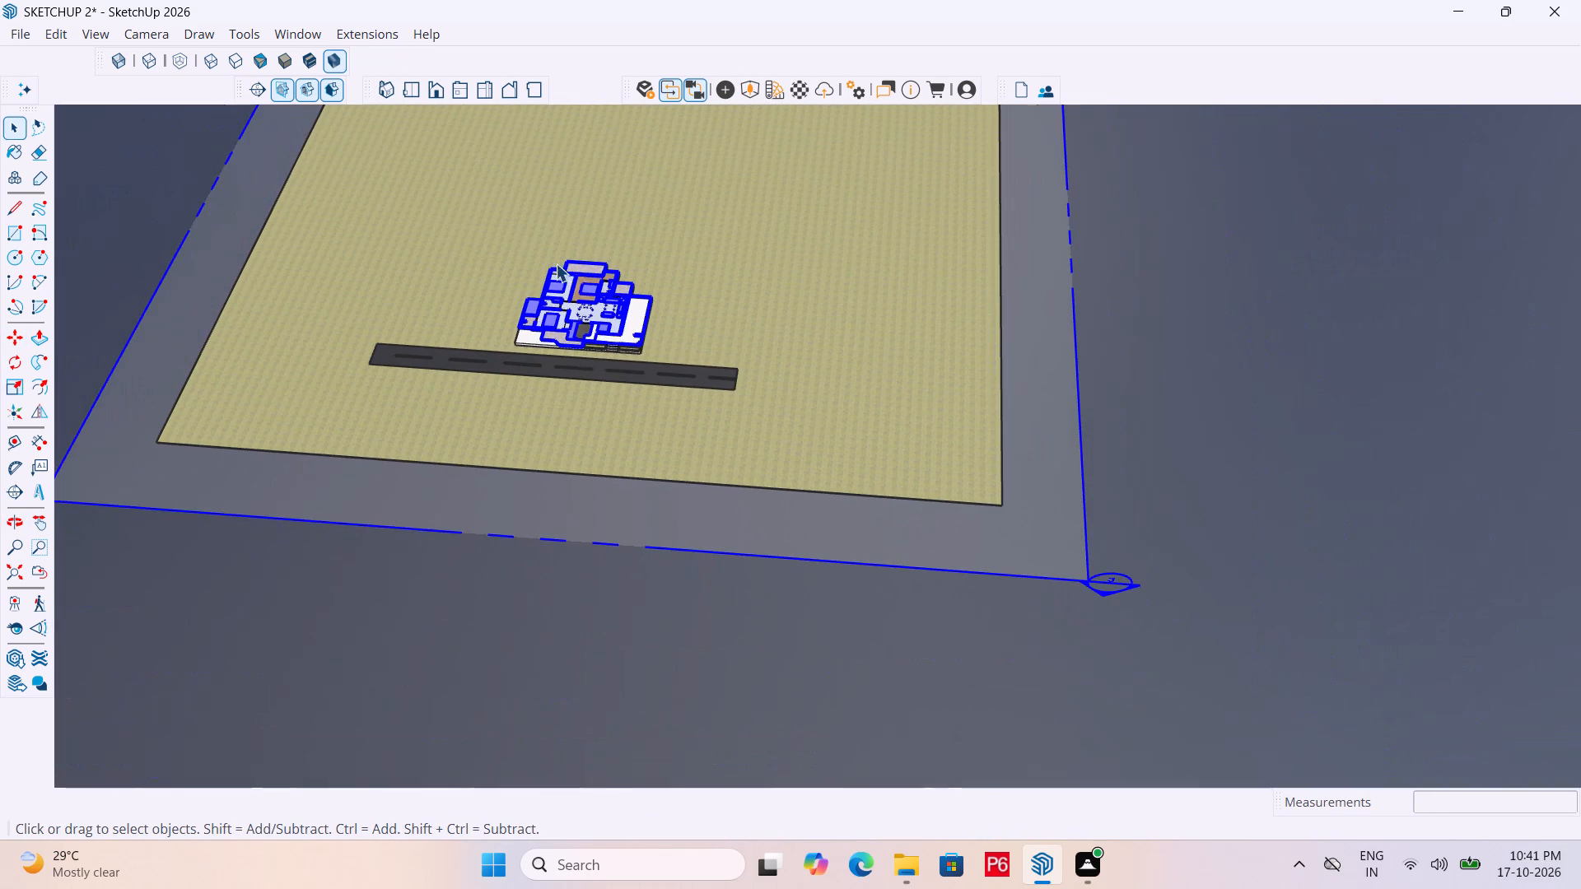
pyautogui.click(1192, 350)
pyautogui.scroll(7, 613, 287)
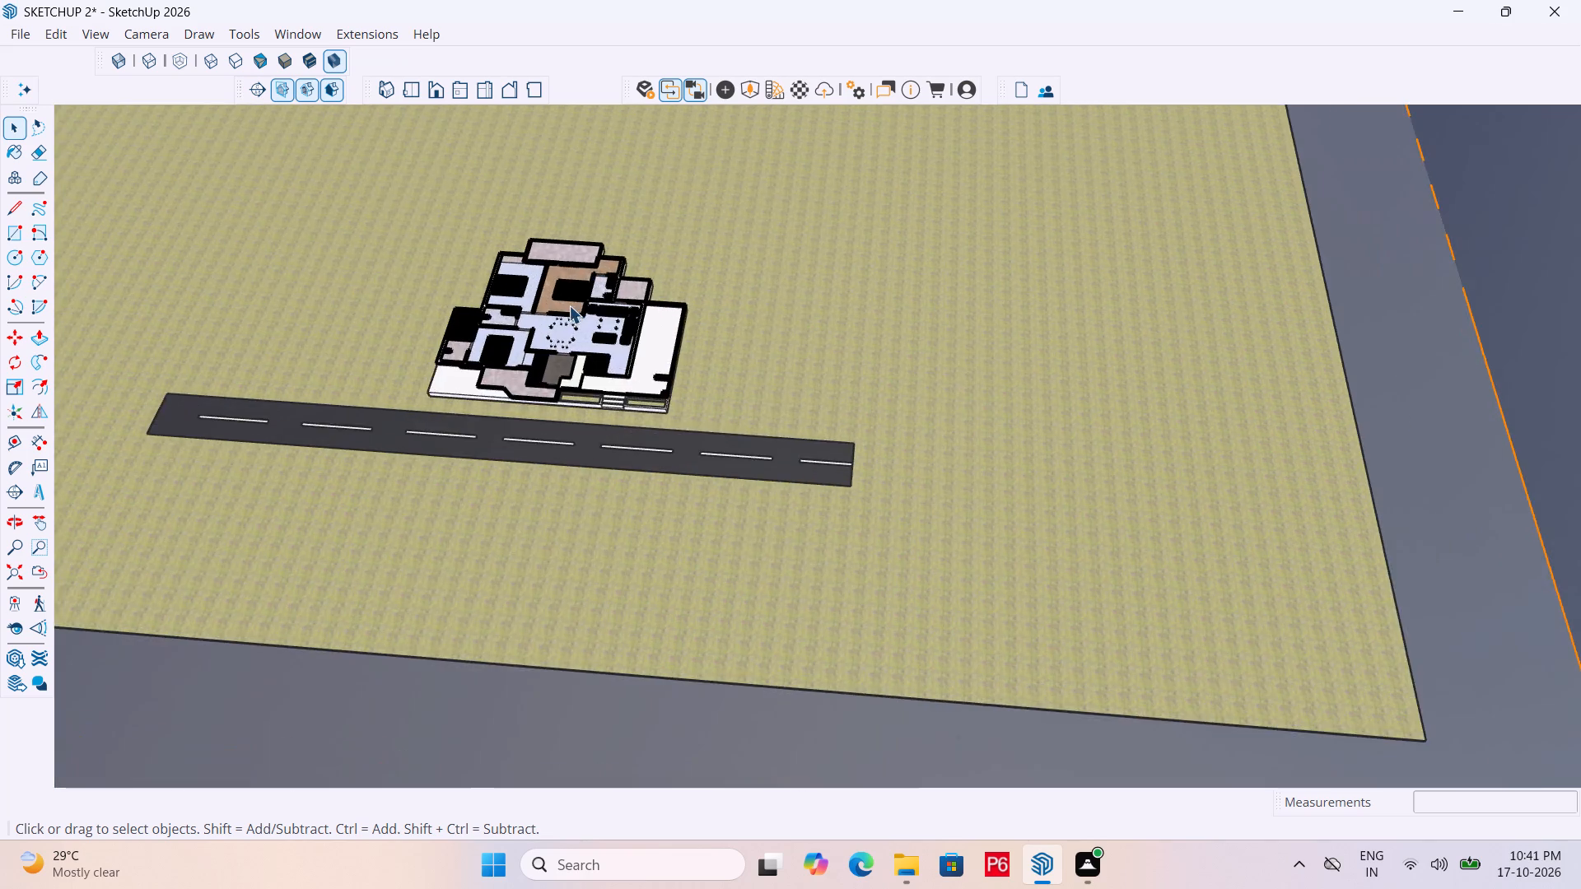
pyautogui.scroll(5, 569, 305)
pyautogui.scroll(5, 622, 397)
pyautogui.scroll(-6, 885, 429)
pyautogui.moveTo(806, 471); pyautogui.dragTo(746, 592, button='middle')
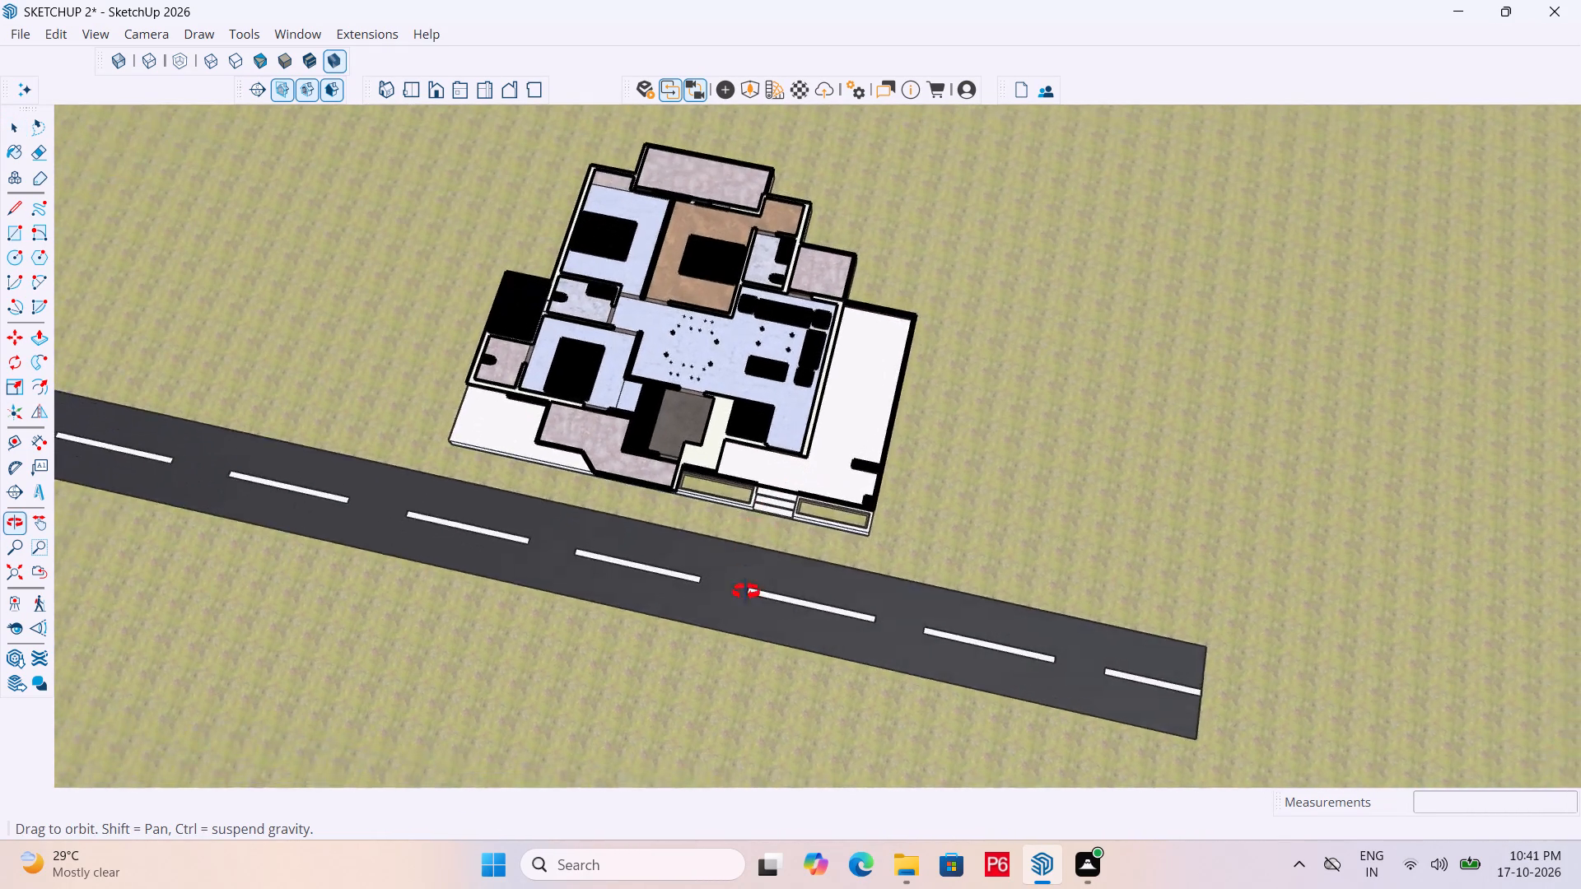
pyautogui.moveTo(746, 592); pyautogui.dragTo(832, 616, button='middle')
pyautogui.scroll(-5, 492, 327)
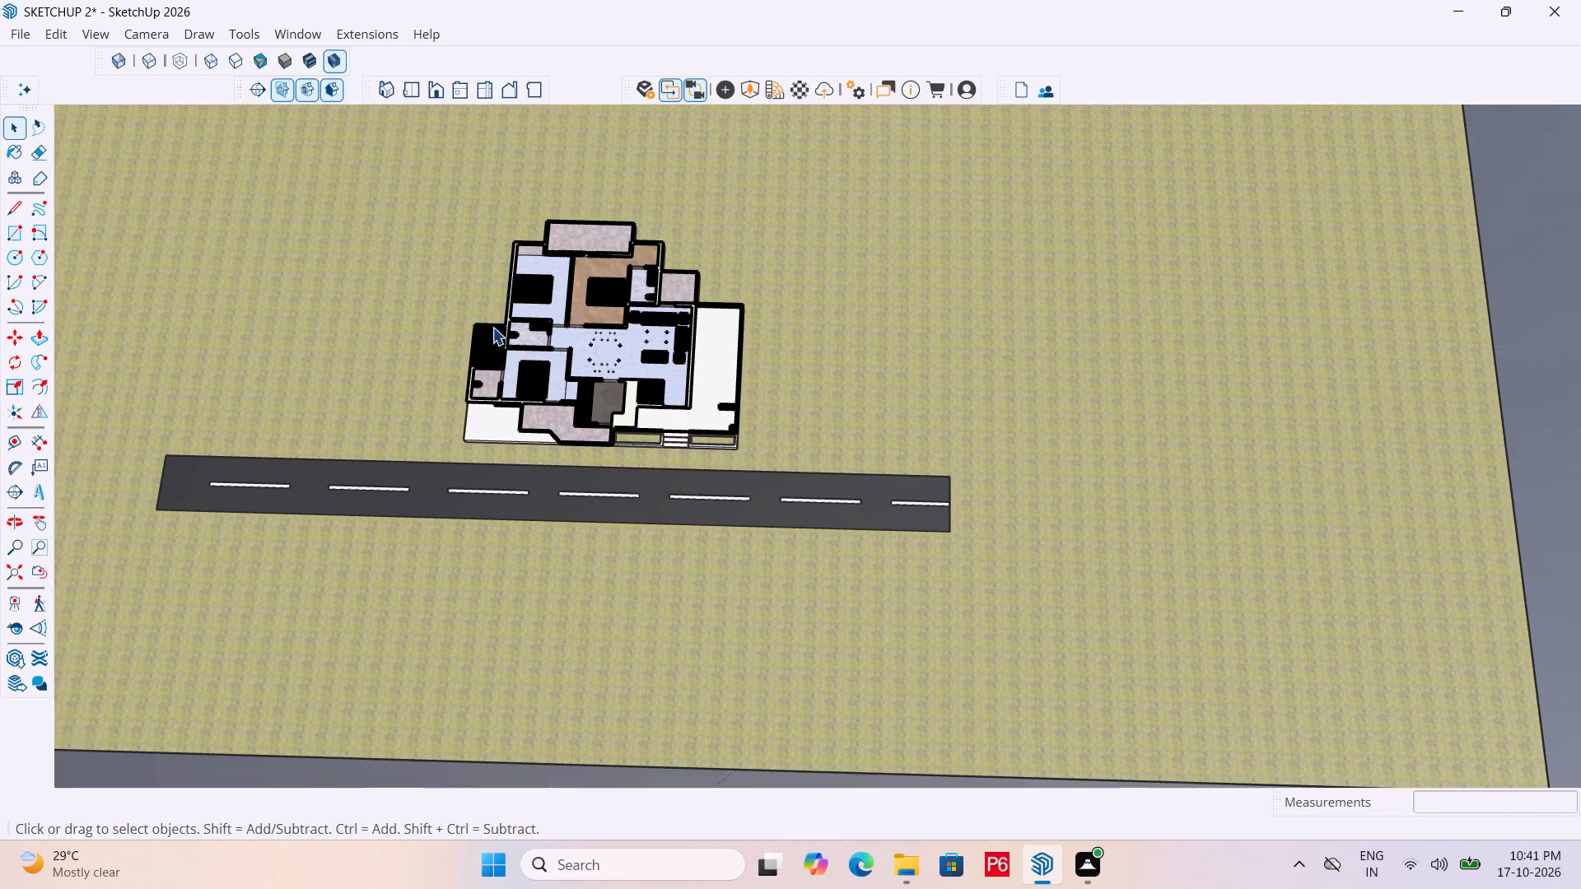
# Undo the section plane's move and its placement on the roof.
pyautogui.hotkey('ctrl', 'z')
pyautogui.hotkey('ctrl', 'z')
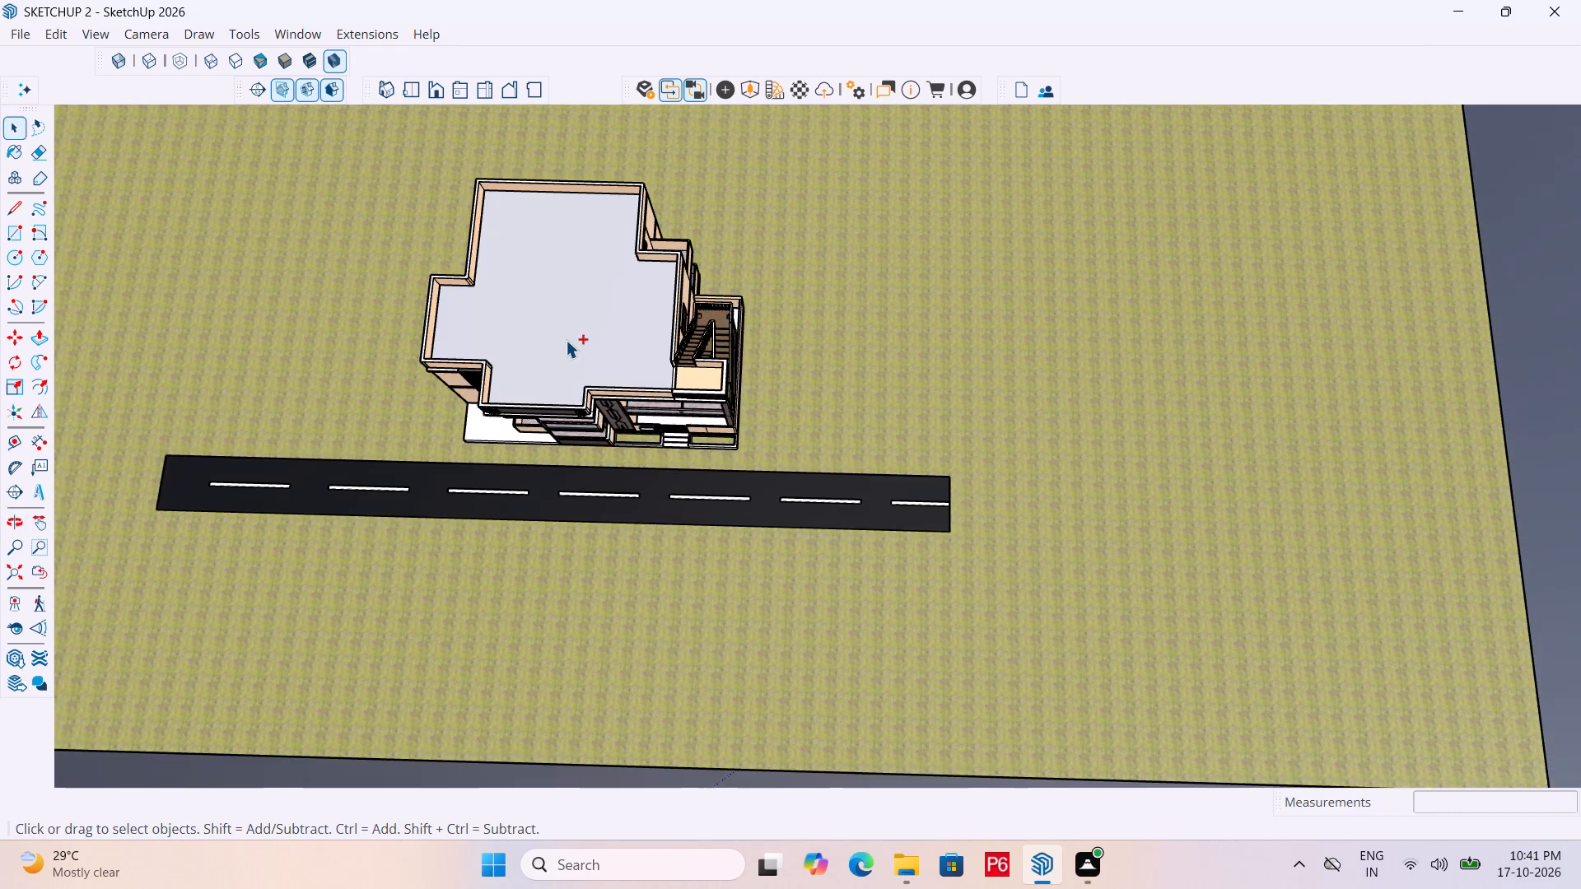
# Undo one more earlier edit and leave the house group opened for editing.
pyautogui.hotkey('ctrl', 'z')
pyautogui.scroll(-6, 767, 324)
pyautogui.moveTo(761, 327); pyautogui.dragTo(662, 229, button='middle')
pyautogui.click(1313, 386)
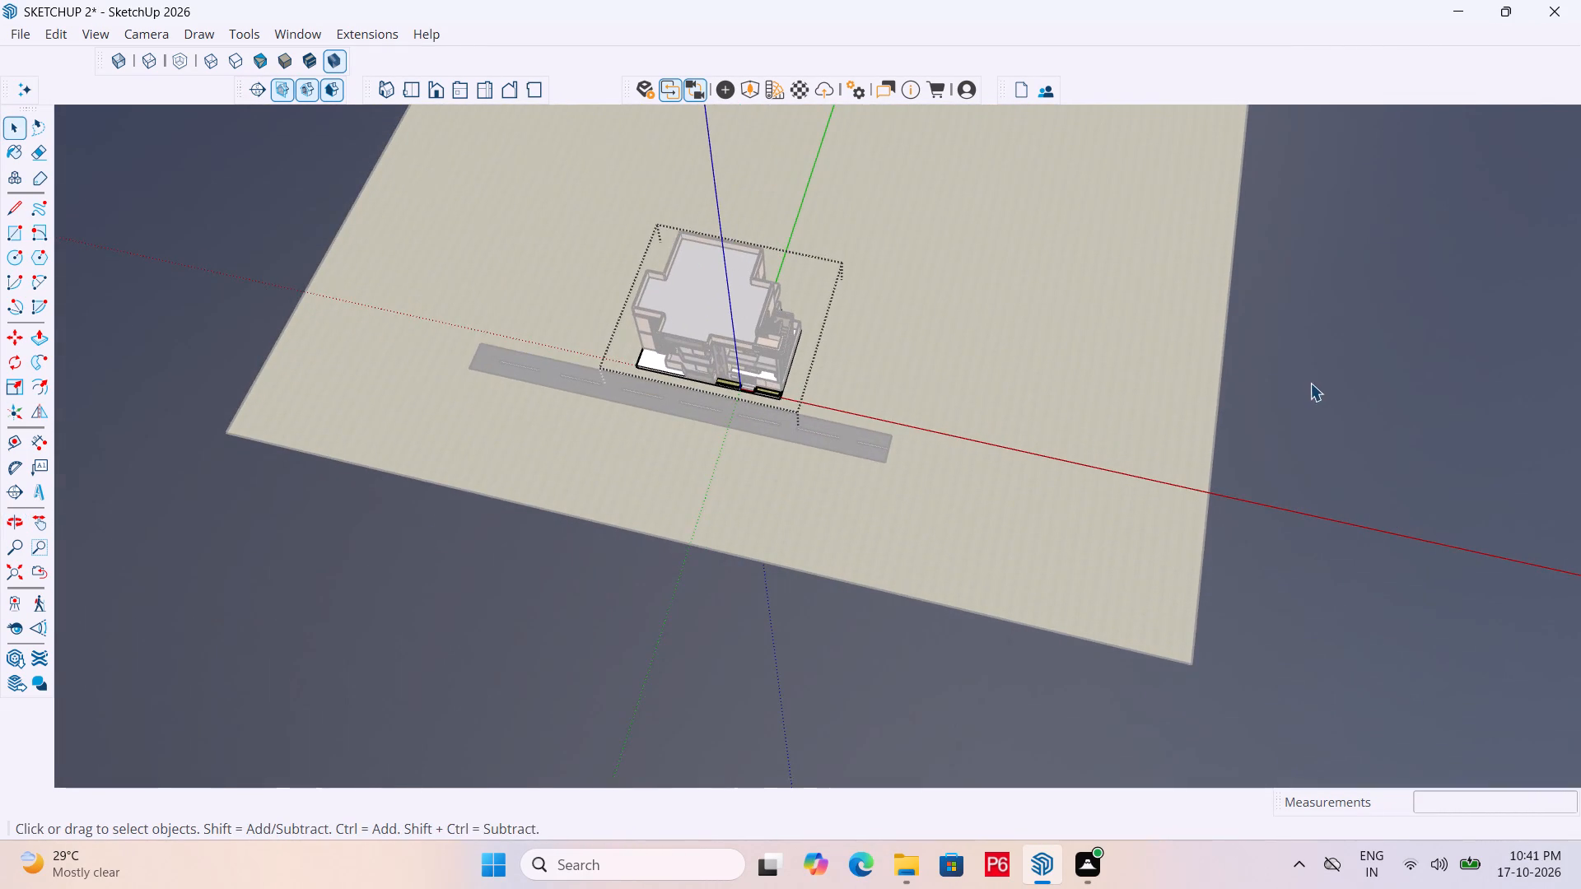
# Select the roof parapet and the upper-floor group of the house and try to move them off the building.
pyautogui.moveTo(693, 353); pyautogui.dragTo(677, 195, button='middle')
pyautogui.scroll(6, 677, 195)
pyautogui.moveTo(785, 470); pyautogui.dragTo(813, 326, button='middle')
pyautogui.click(732, 379)
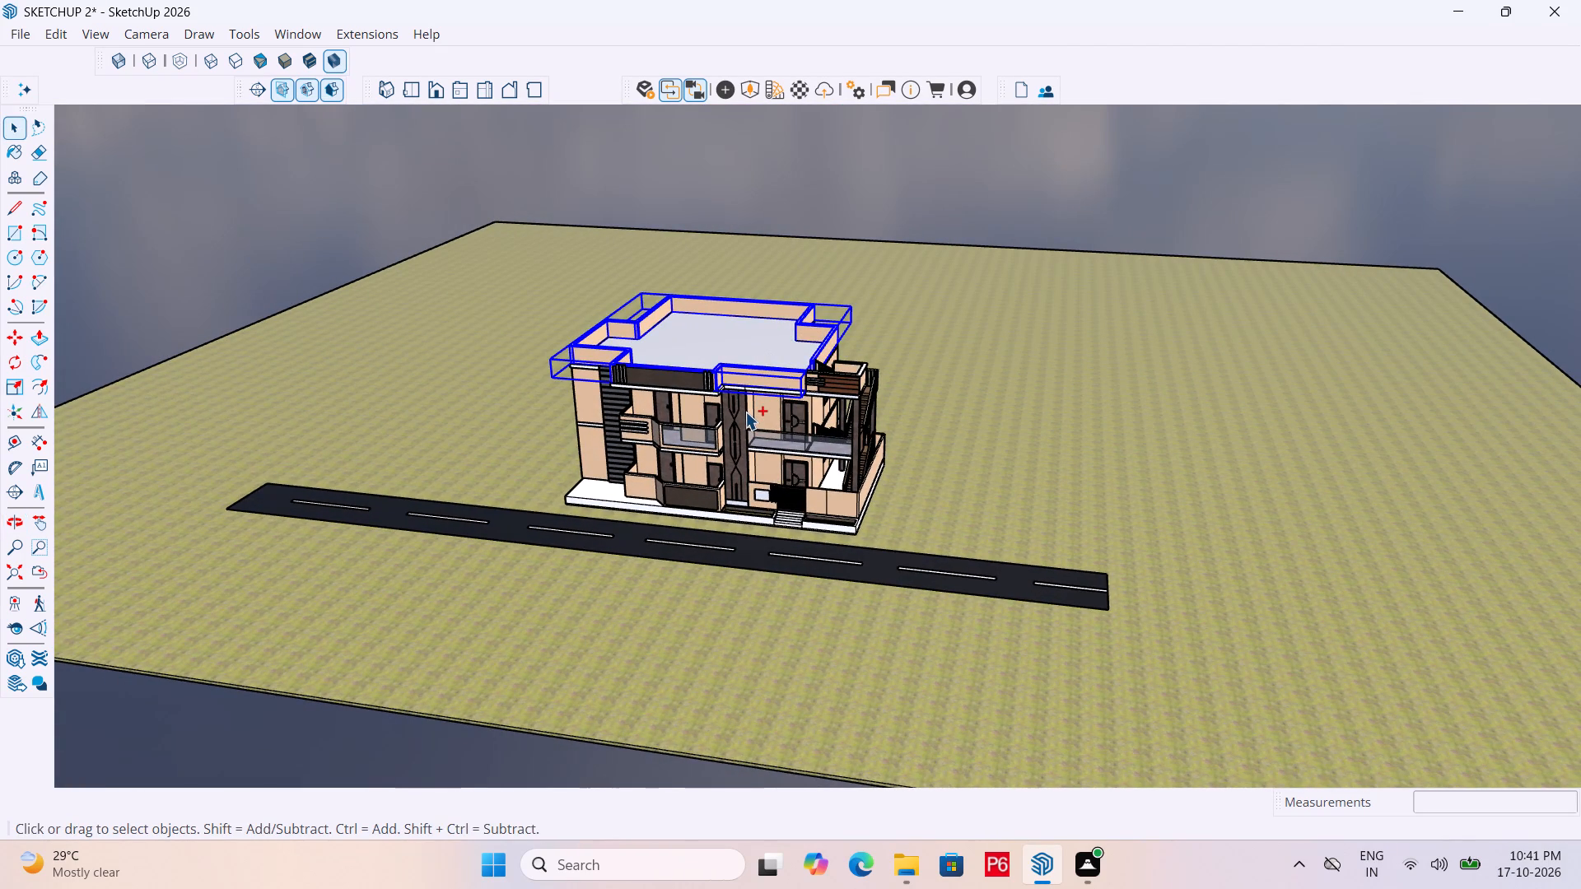
pyautogui.keyDown('ctrl'); pyautogui.click(745, 412); pyautogui.keyUp('ctrl')
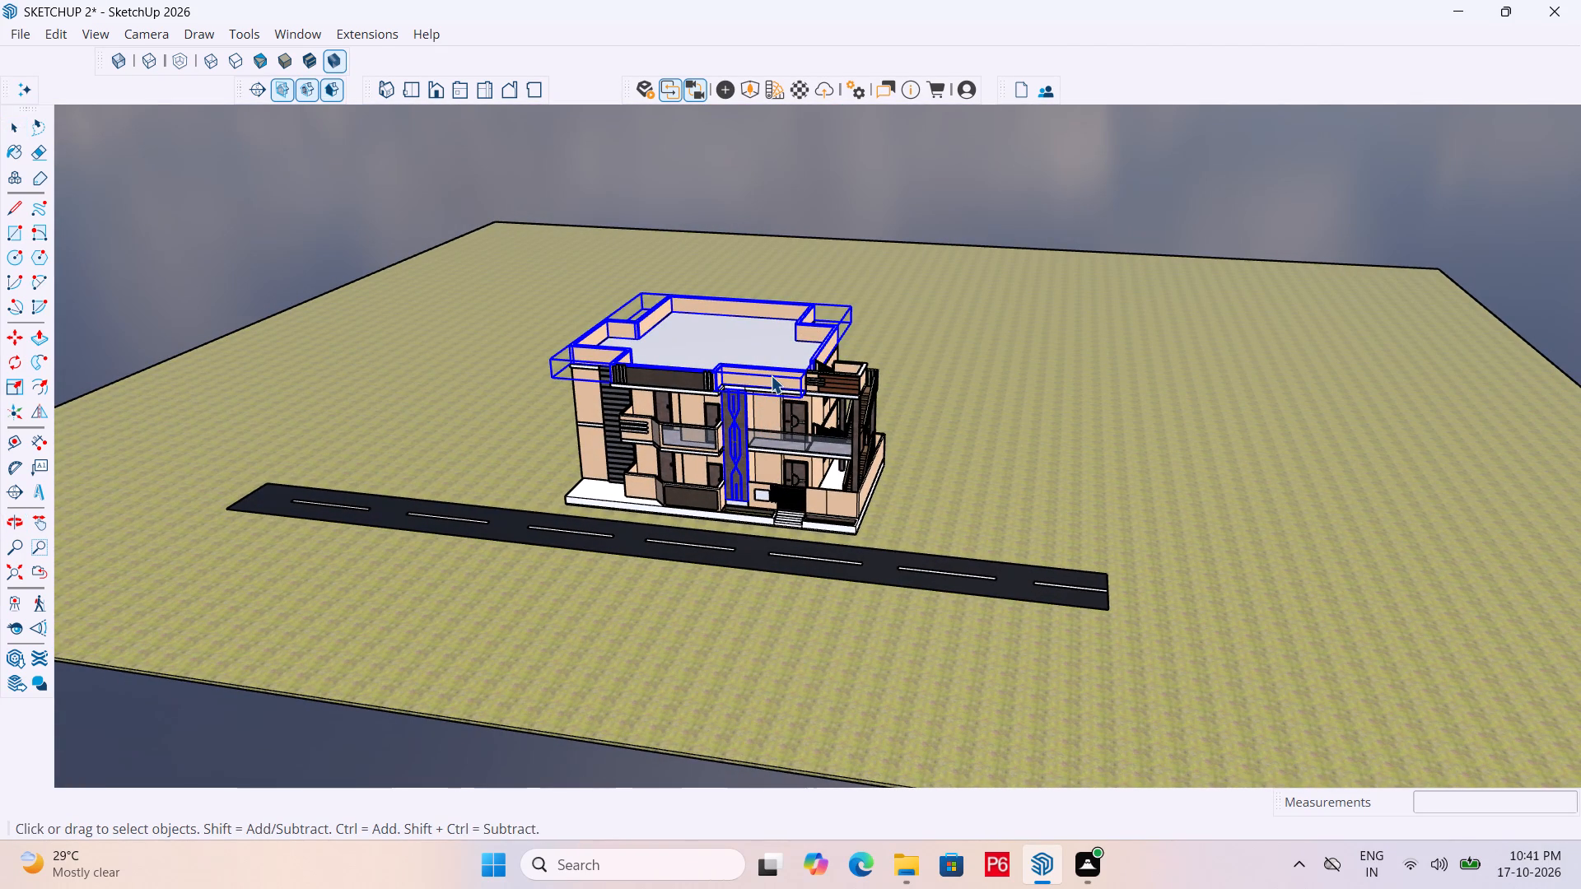
pyautogui.press('space')
pyautogui.click(771, 375)
pyautogui.click(780, 382)
pyautogui.keyDown('ctrl'); pyautogui.click(775, 409); pyautogui.keyUp('ctrl')
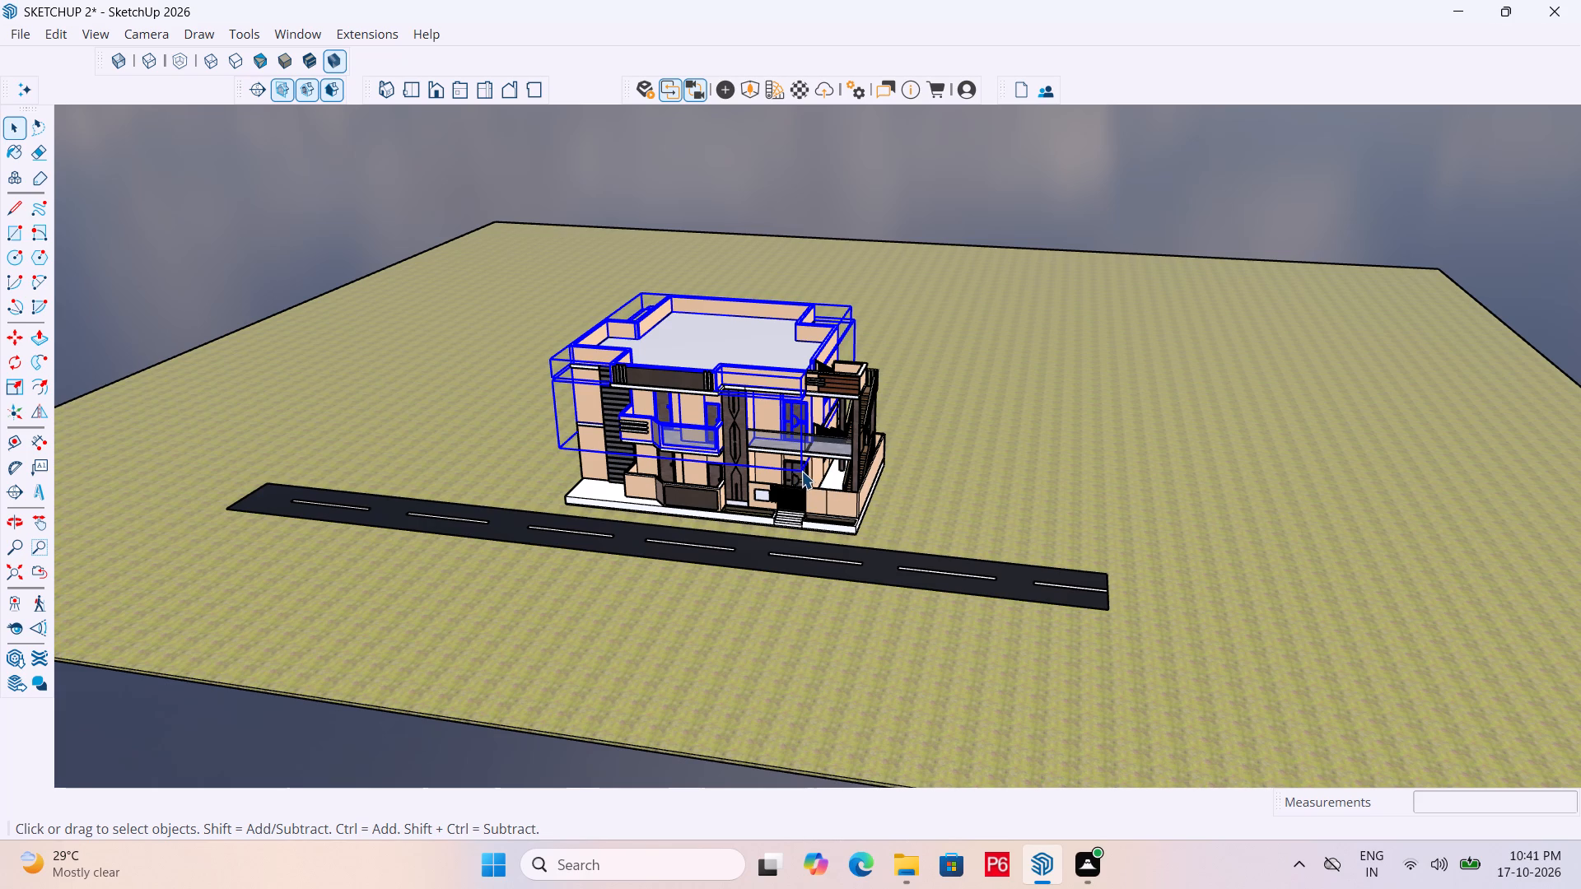
pyautogui.press('m')
pyautogui.click(808, 466)
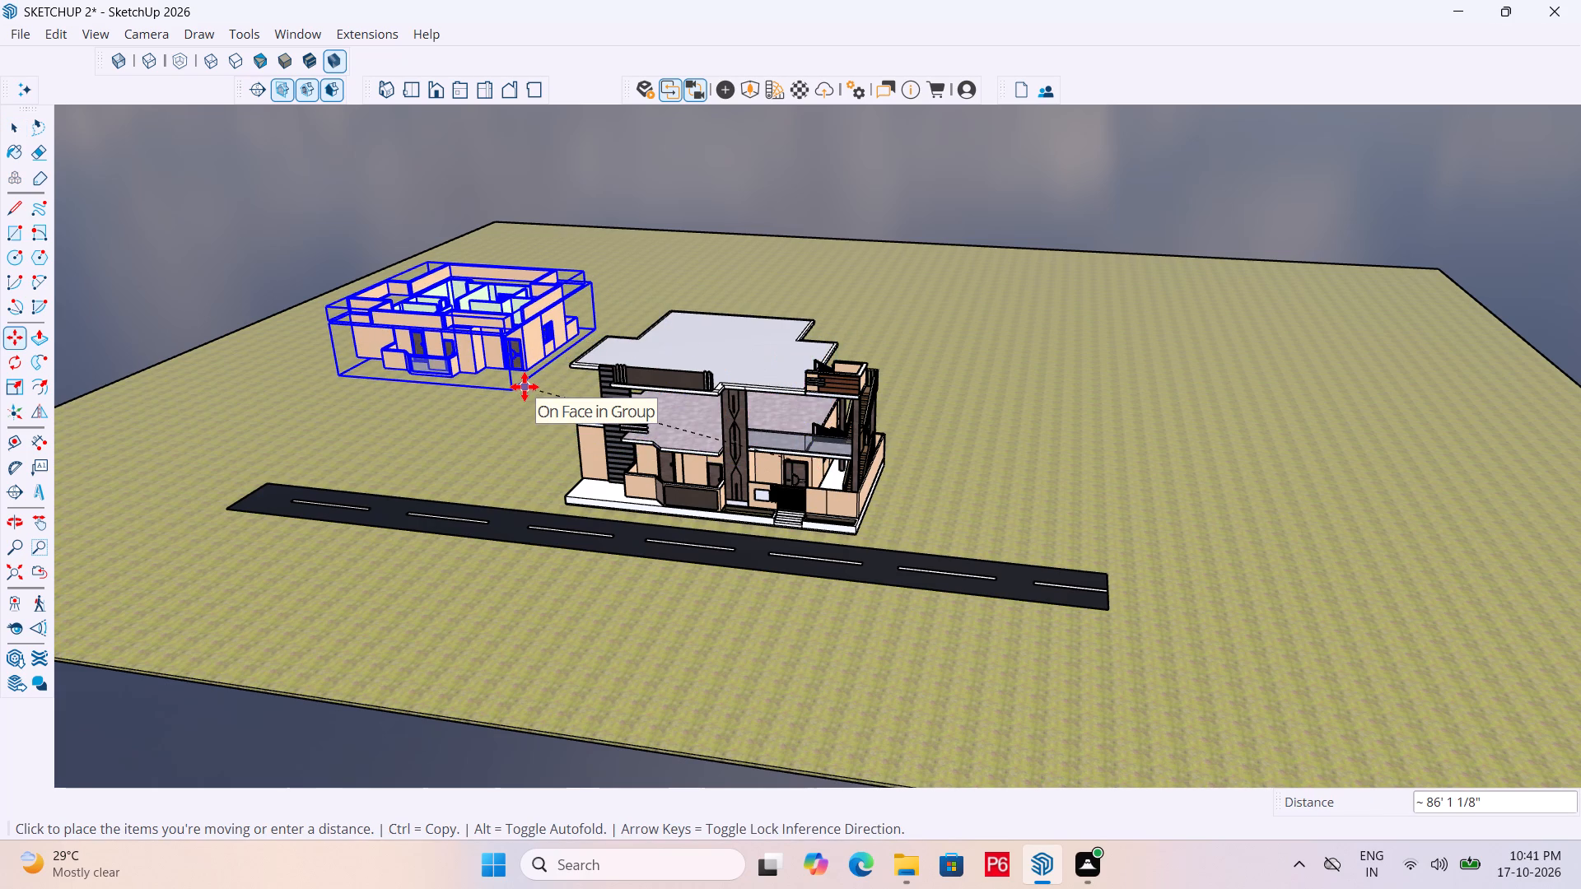
pyautogui.press('Escape')
# Add the roof and first-floor slabs to the selection and move the whole upper storey about 132' away from the house.
pyautogui.scroll(6, 709, 466)
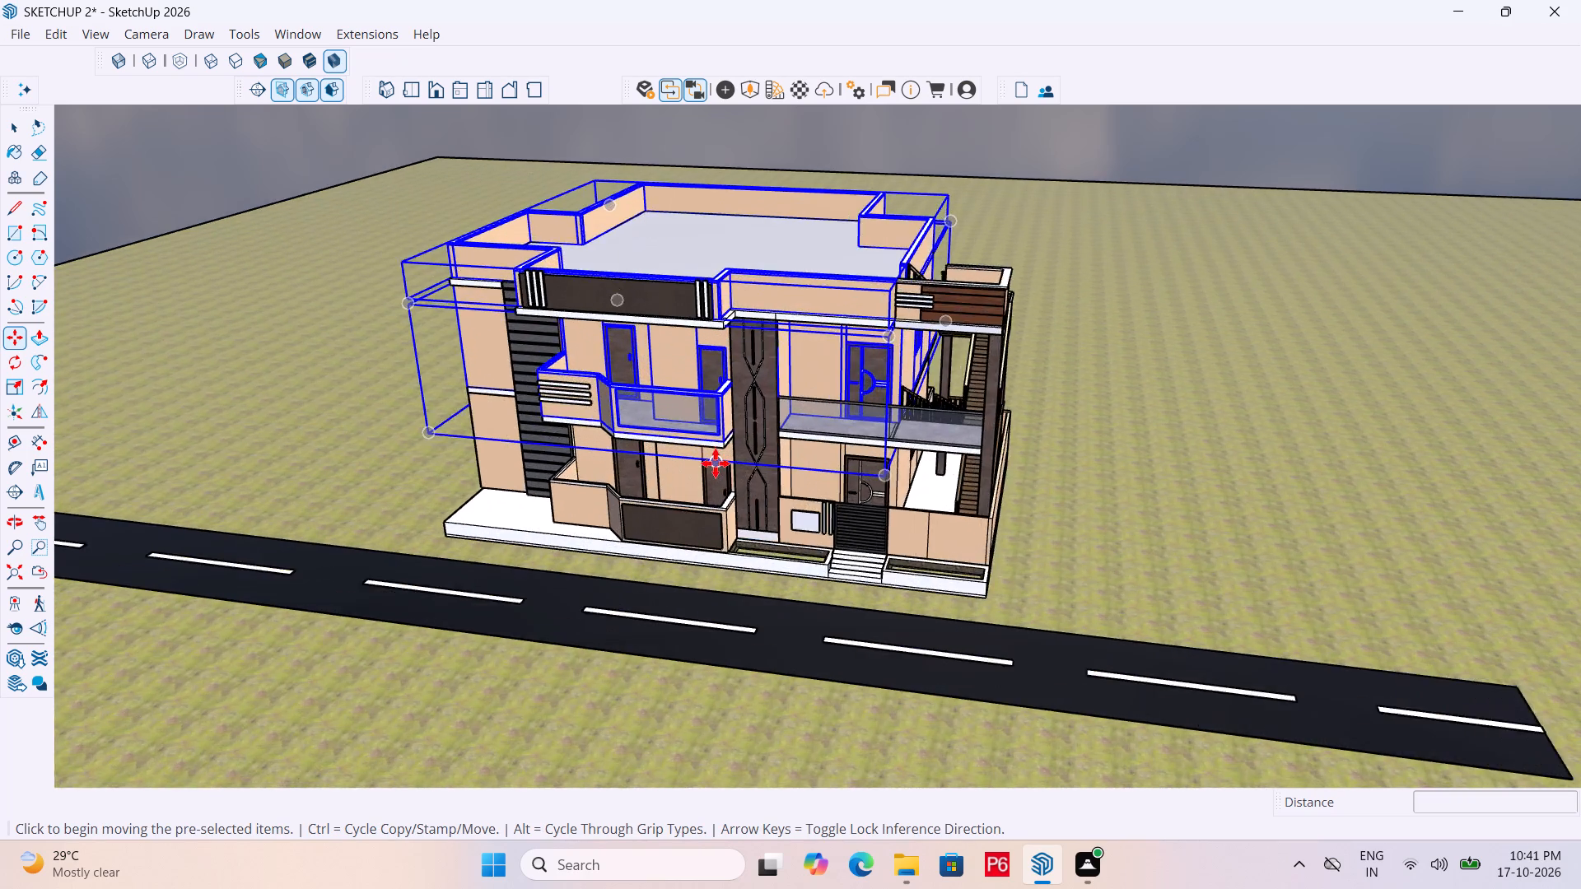
pyautogui.scroll(6, 716, 463)
pyautogui.press('space')
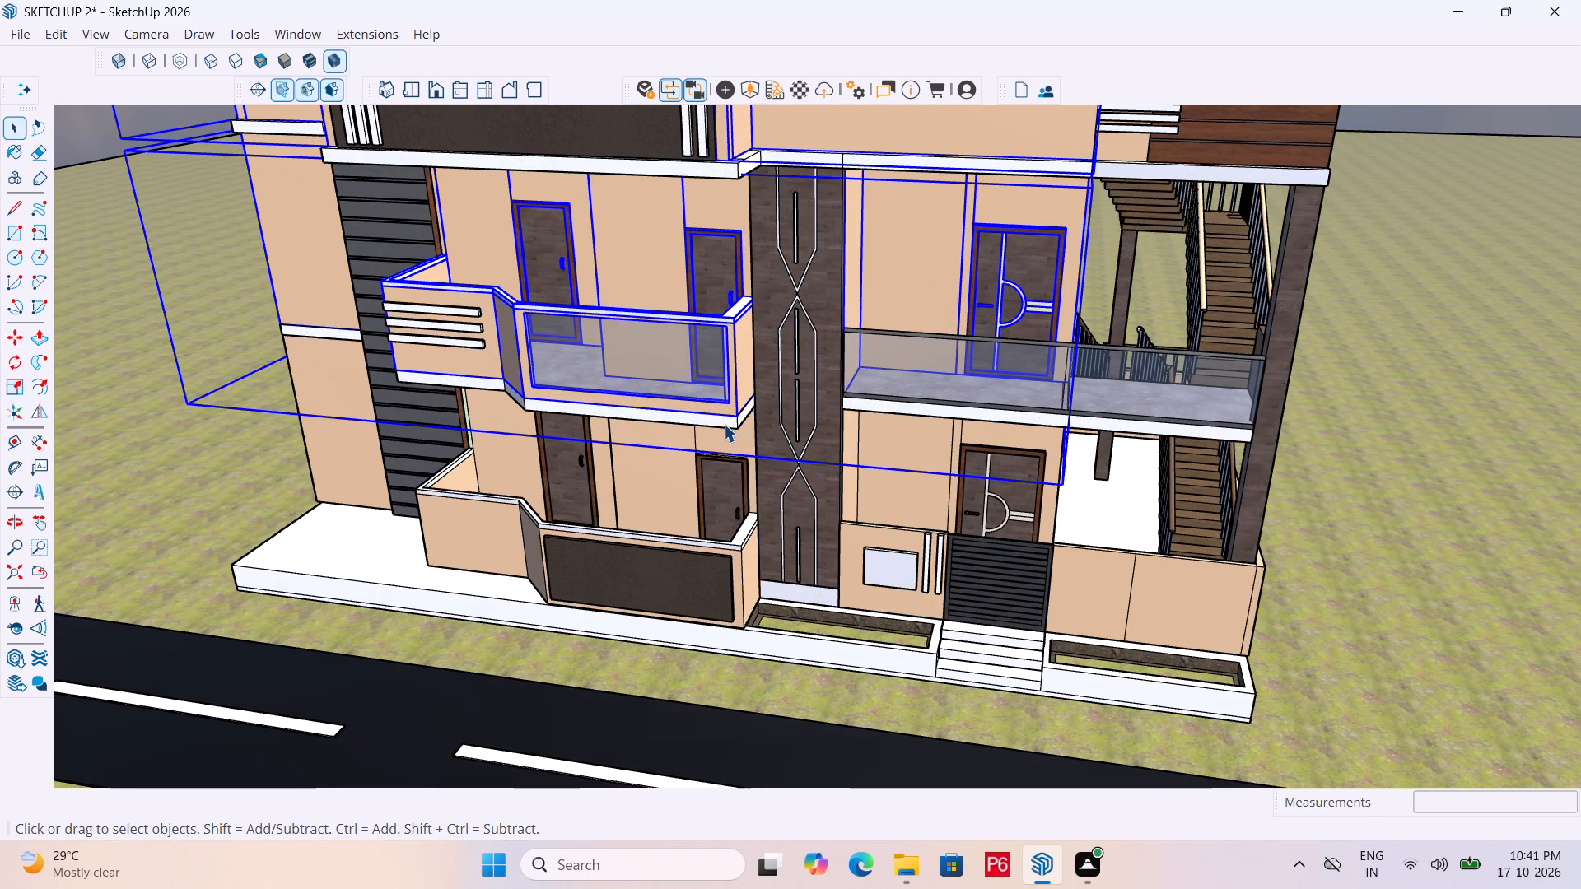
pyautogui.click(725, 422)
pyautogui.keyDown('ctrl'); pyautogui.click(648, 277); pyautogui.keyUp('ctrl')
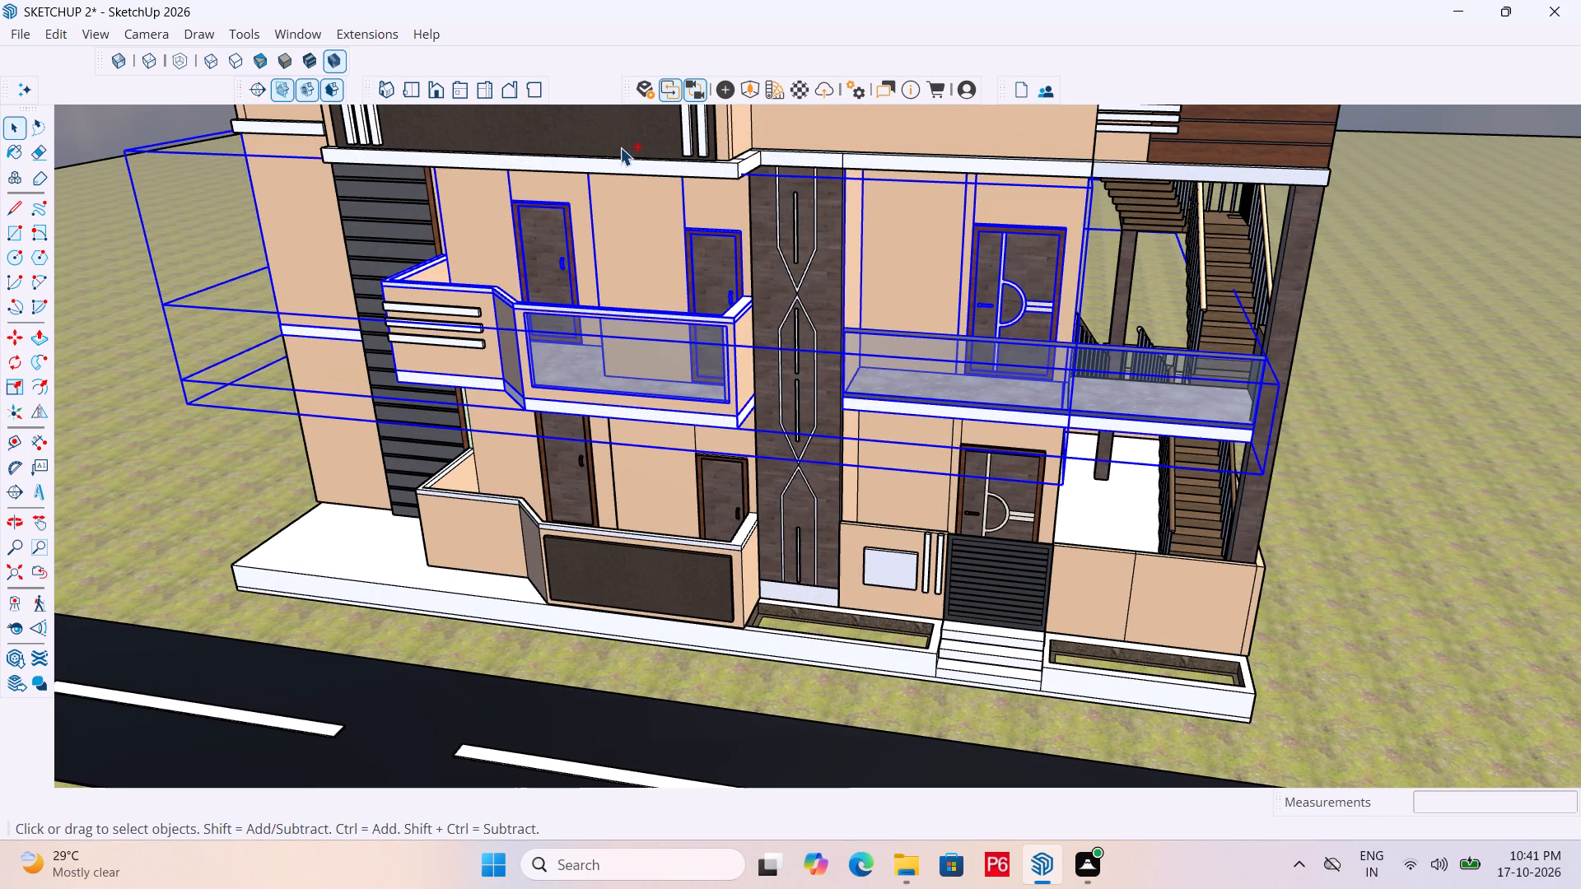
pyautogui.keyDown('ctrl'); pyautogui.click(620, 147); pyautogui.keyUp('ctrl')
pyautogui.keyDown('ctrl'); pyautogui.click(638, 166); pyautogui.keyUp('ctrl')
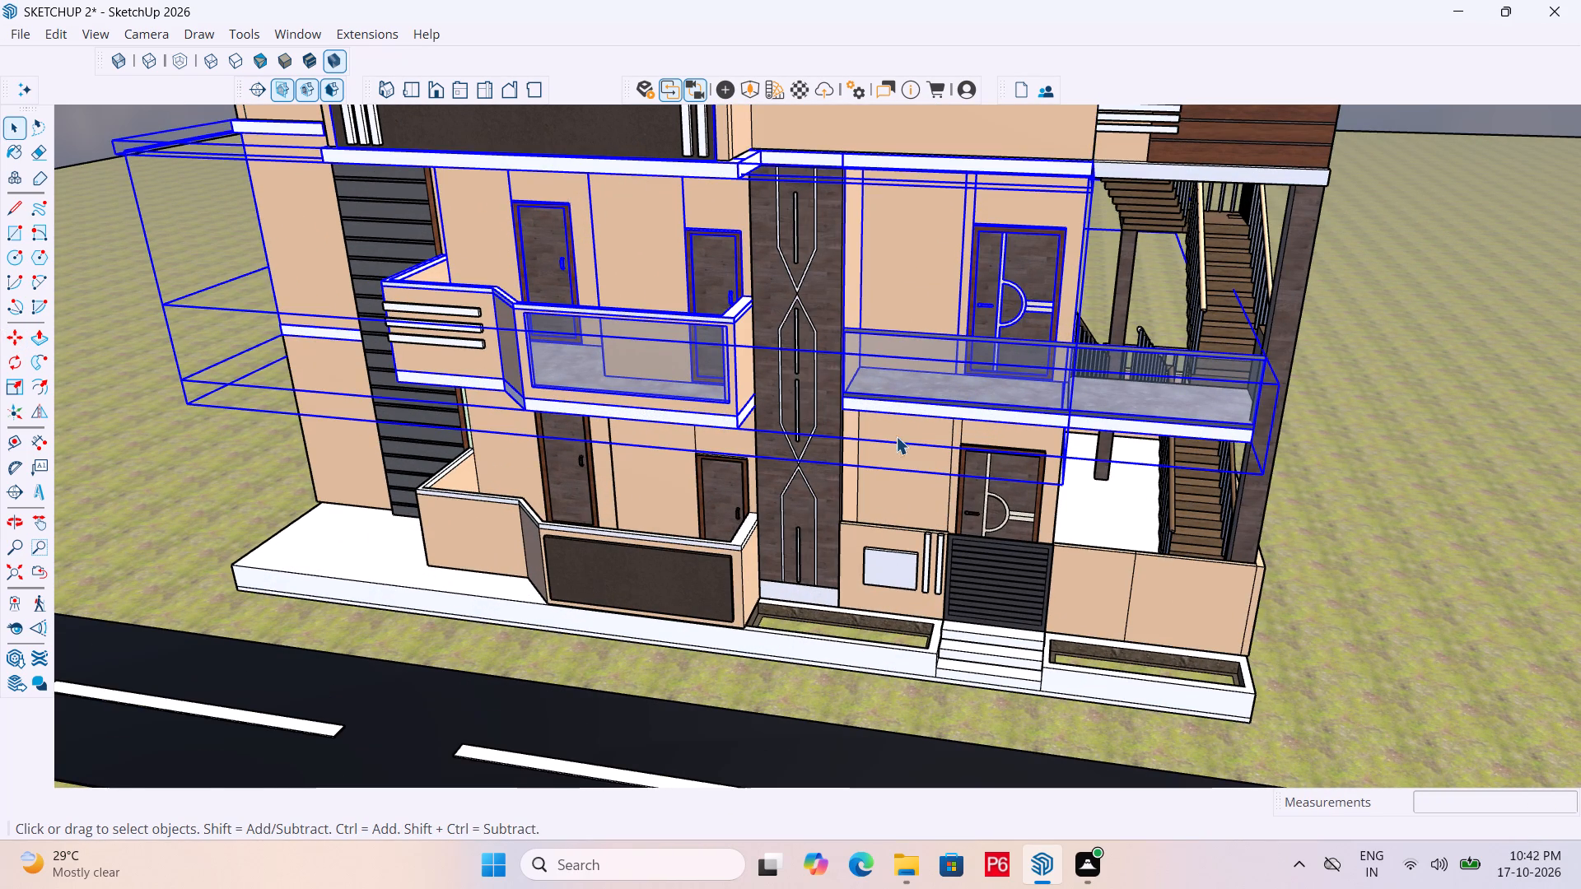
pyautogui.scroll(-6, 534, 453)
pyautogui.keyDown('ctrl'); pyautogui.click(675, 272); pyautogui.keyUp('ctrl')
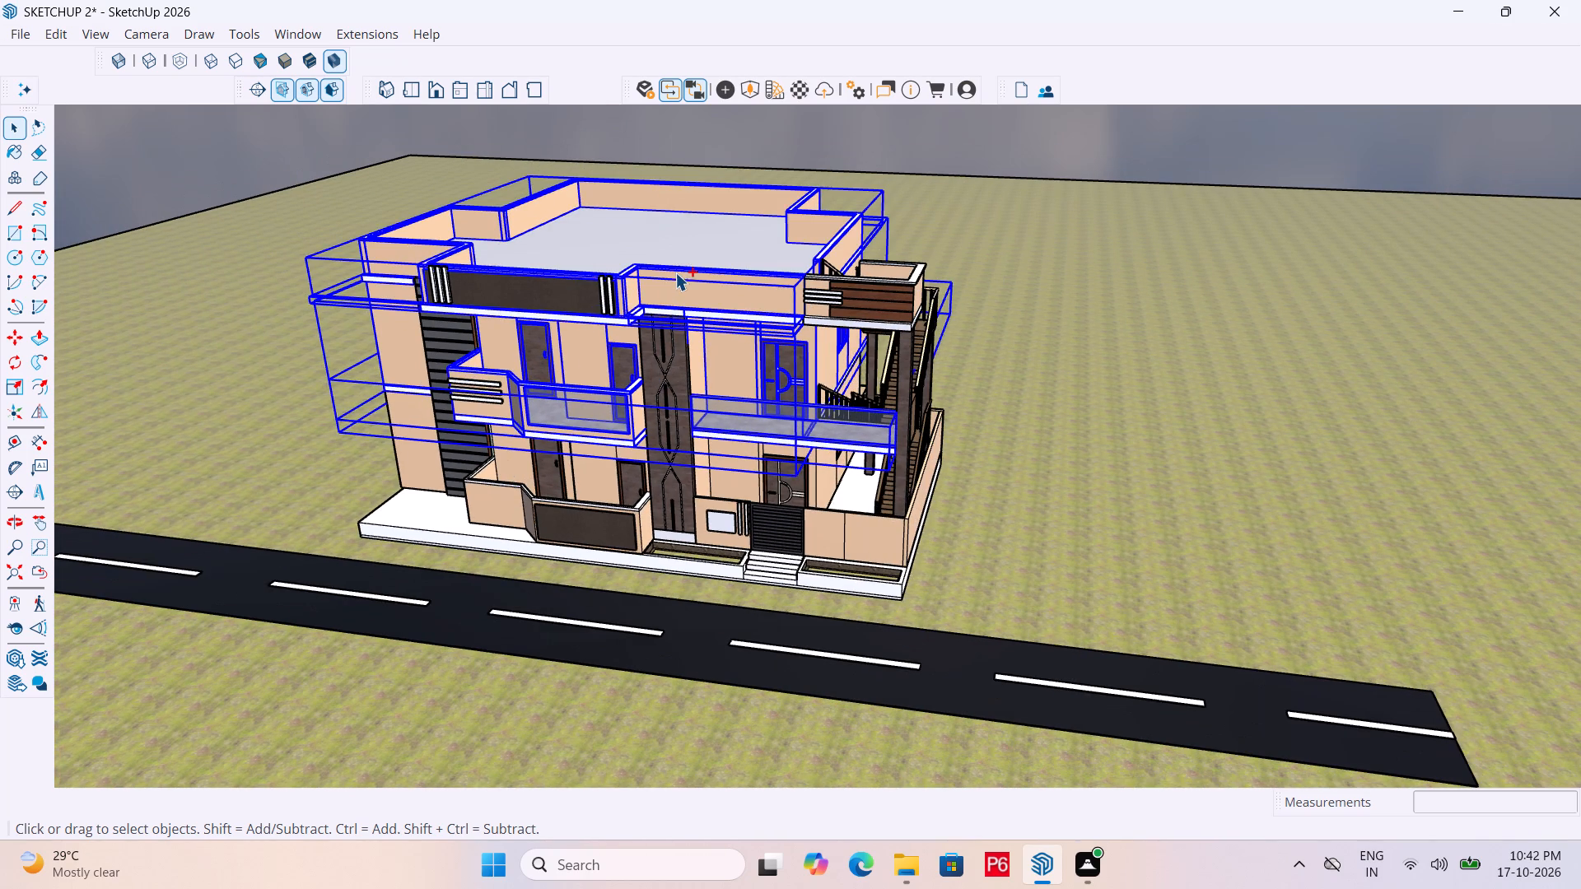
pyautogui.scroll(3, 865, 473)
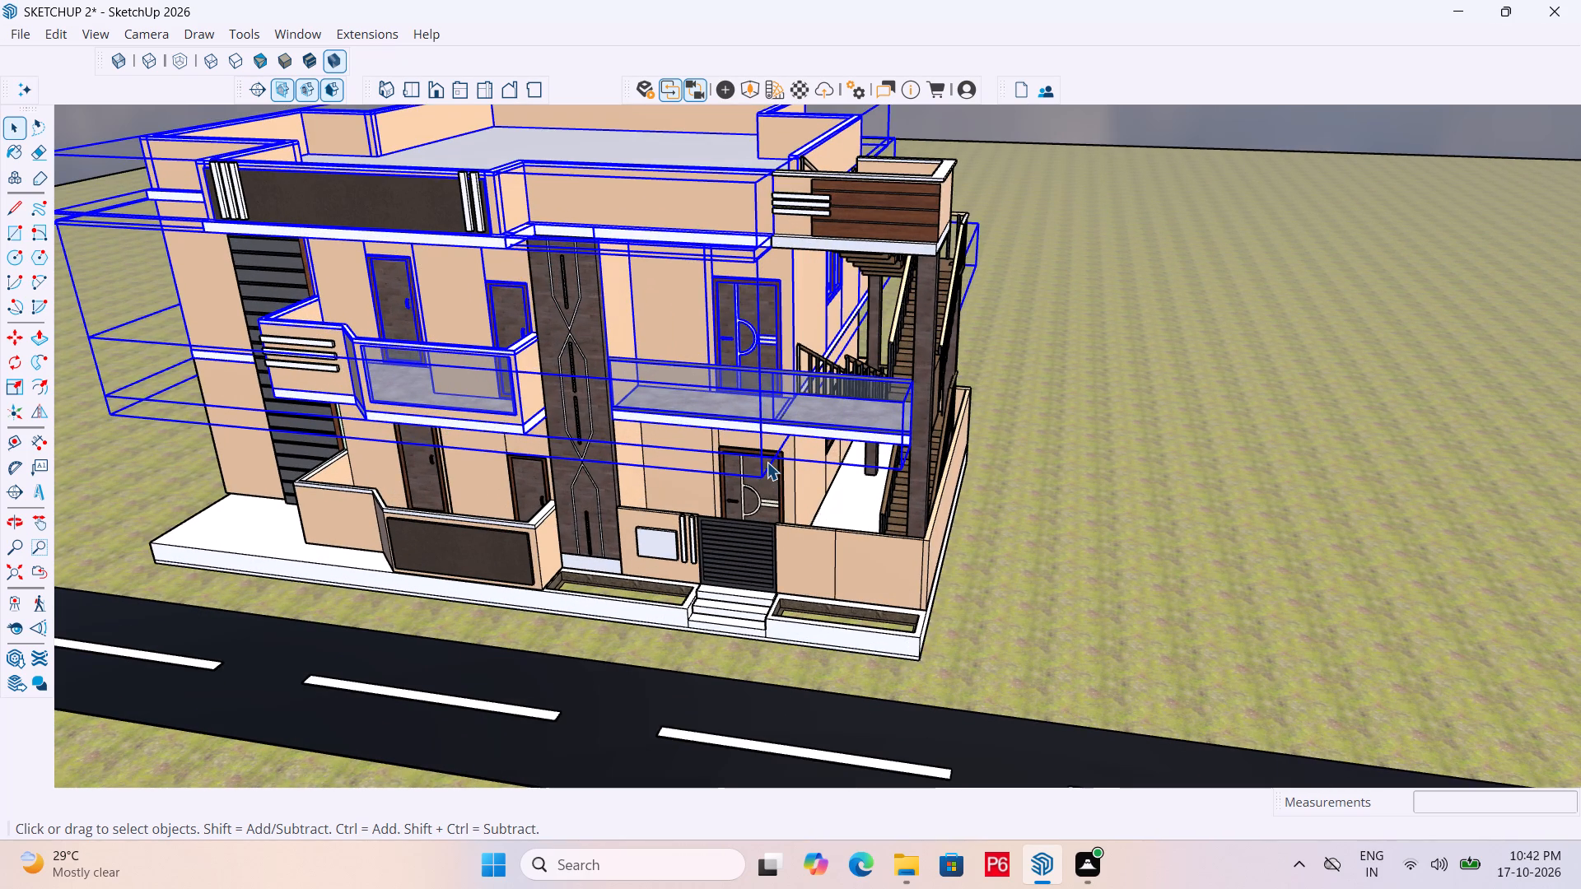
pyautogui.press('m')
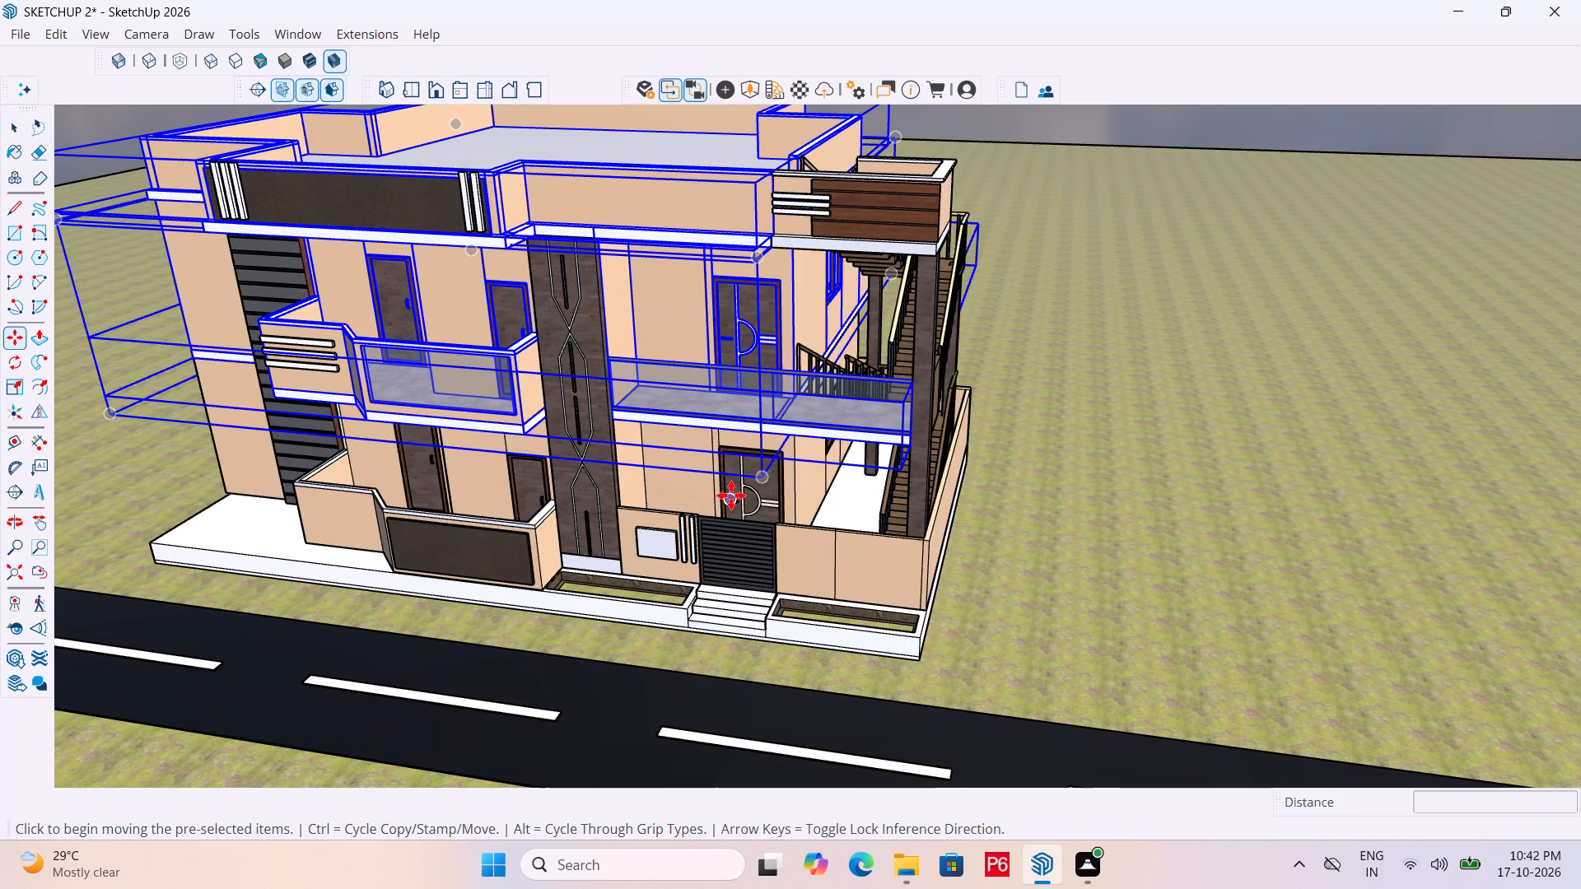
pyautogui.click(758, 478)
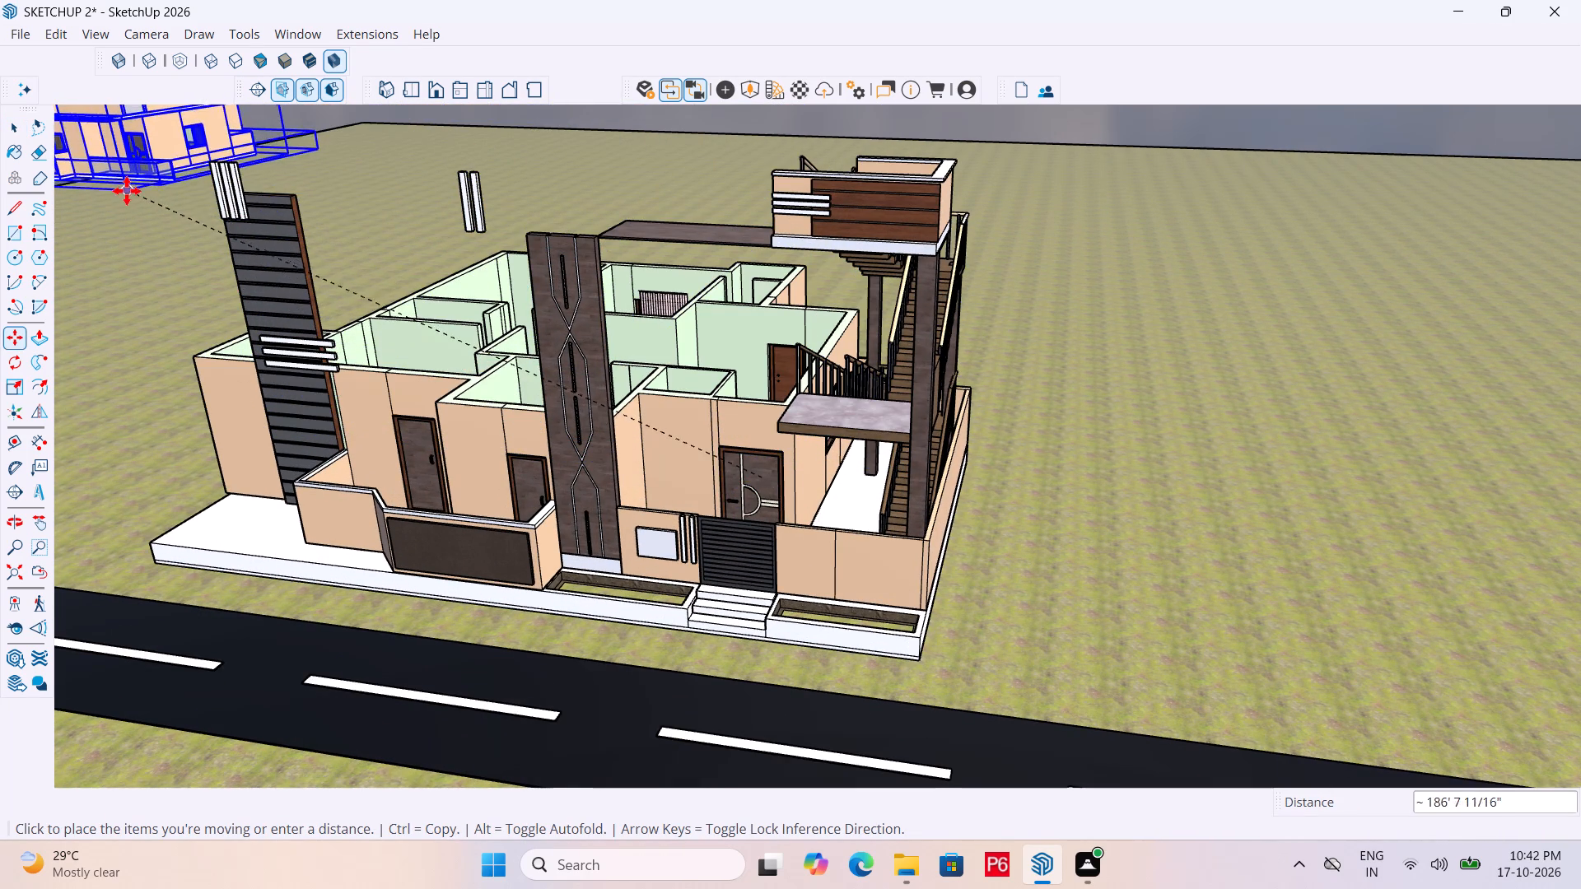
pyautogui.scroll(-5, 408, 246)
pyautogui.click(231, 253)
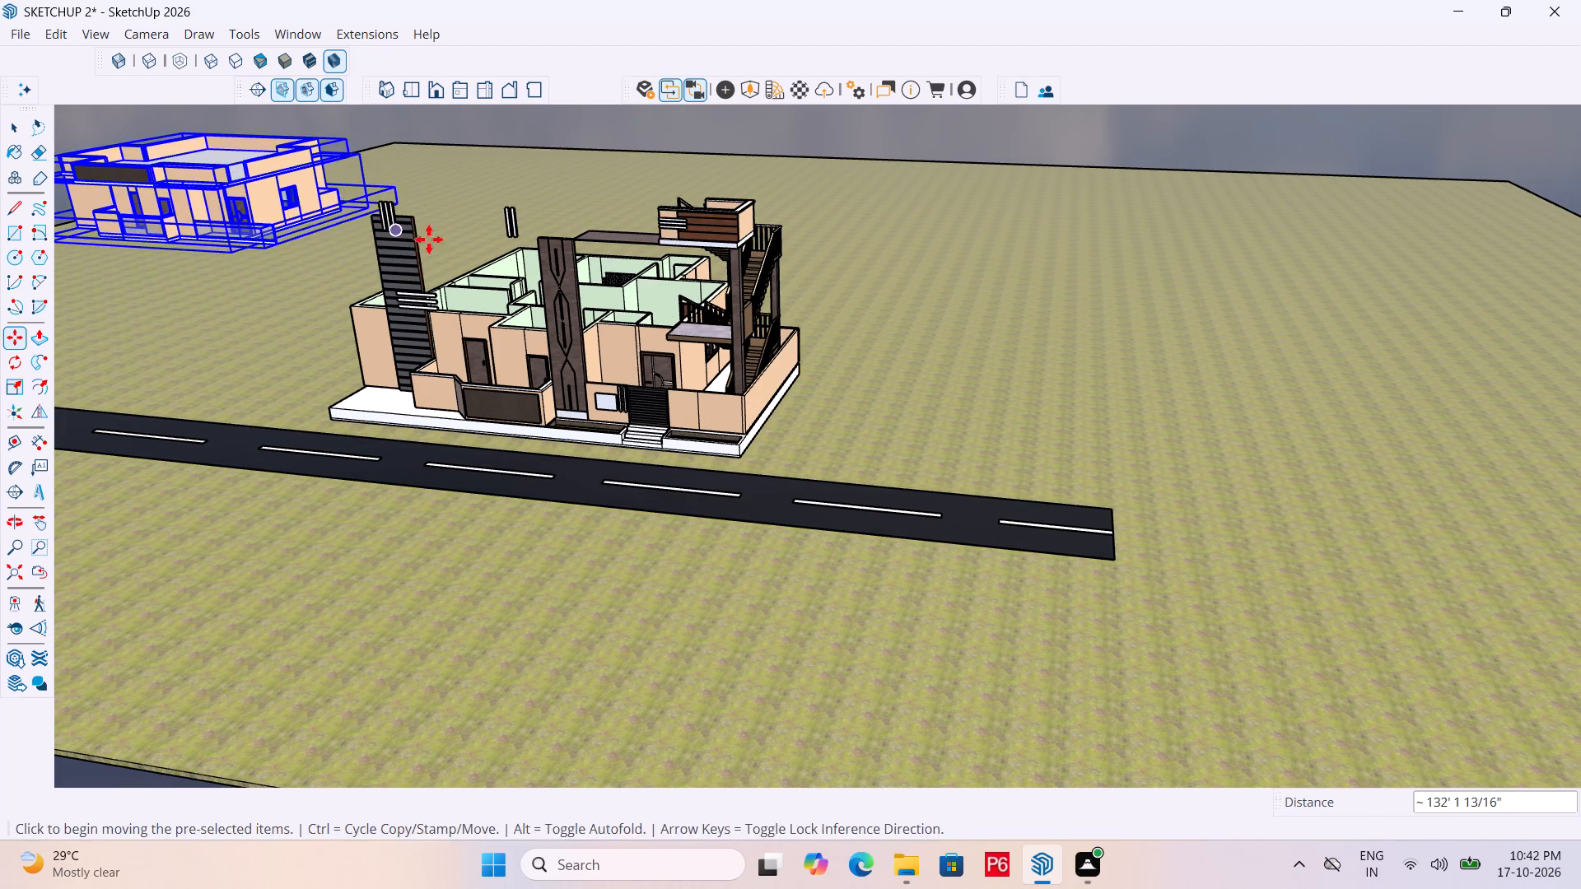
# Show the uncovered ground-floor layout in the standard Top view and frame the whole house.
pyautogui.moveTo(445, 252); pyautogui.dragTo(681, 672, button='middle')
pyautogui.scroll(-2, 1070, 445)
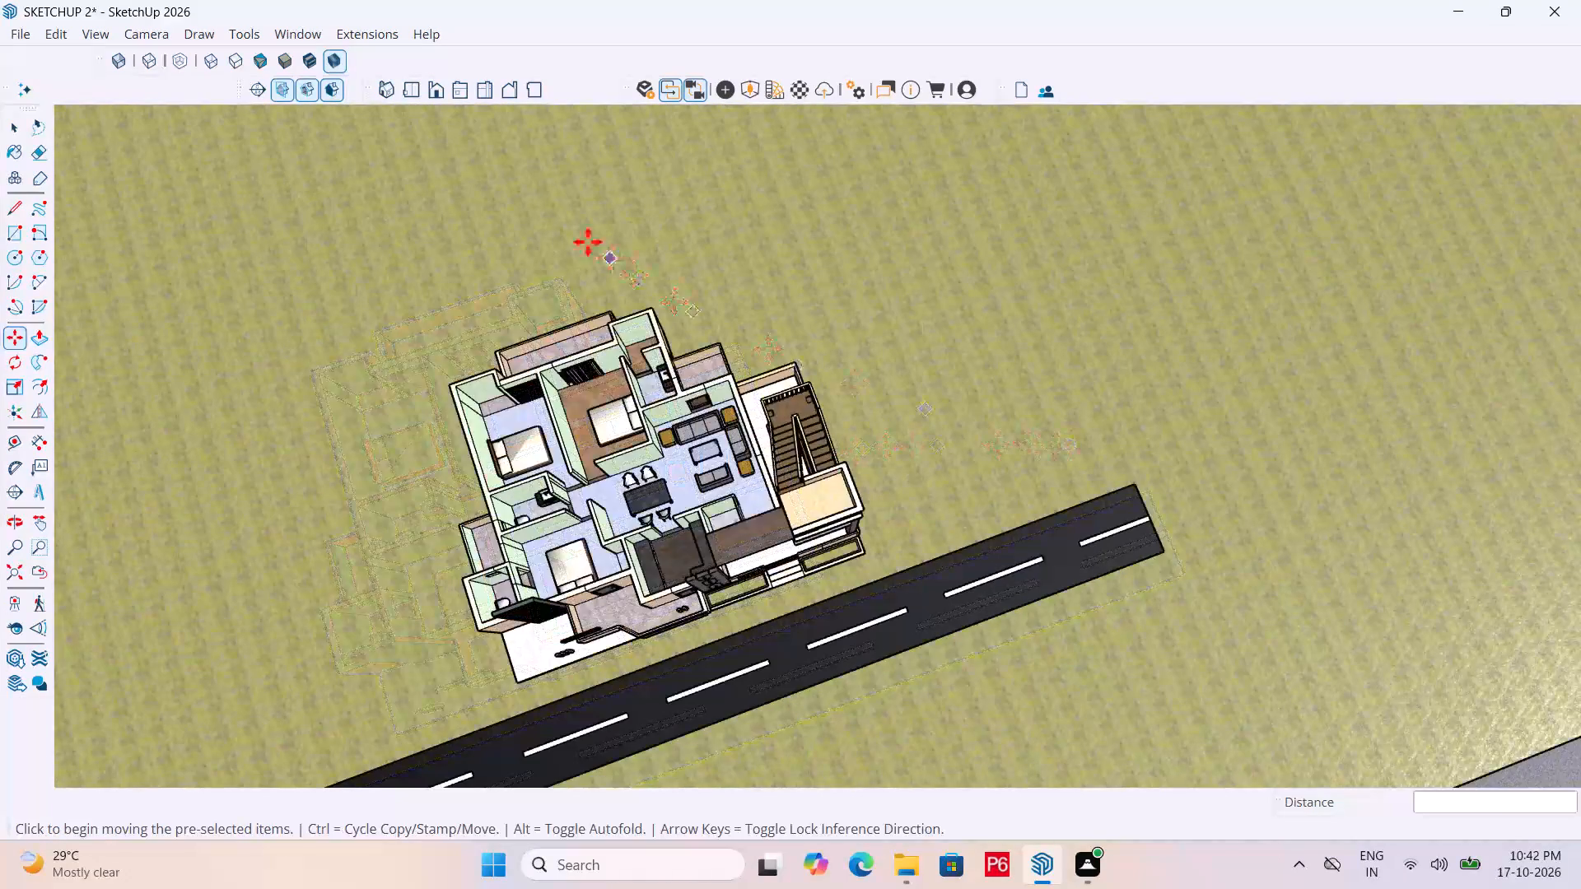
pyautogui.click(405, 87)
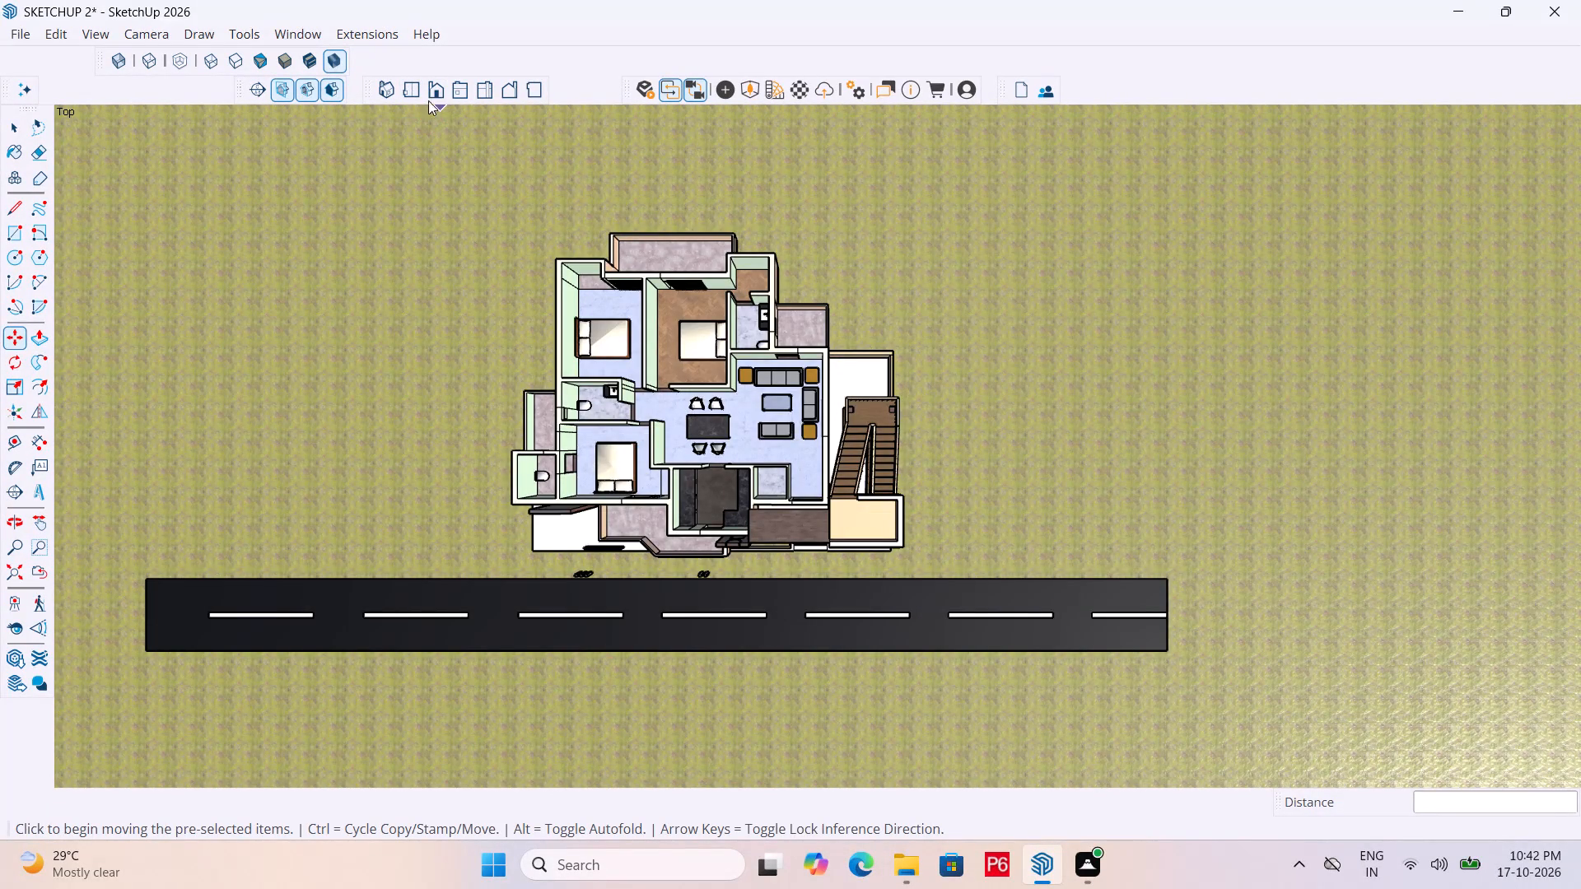
pyautogui.scroll(6, 663, 468)
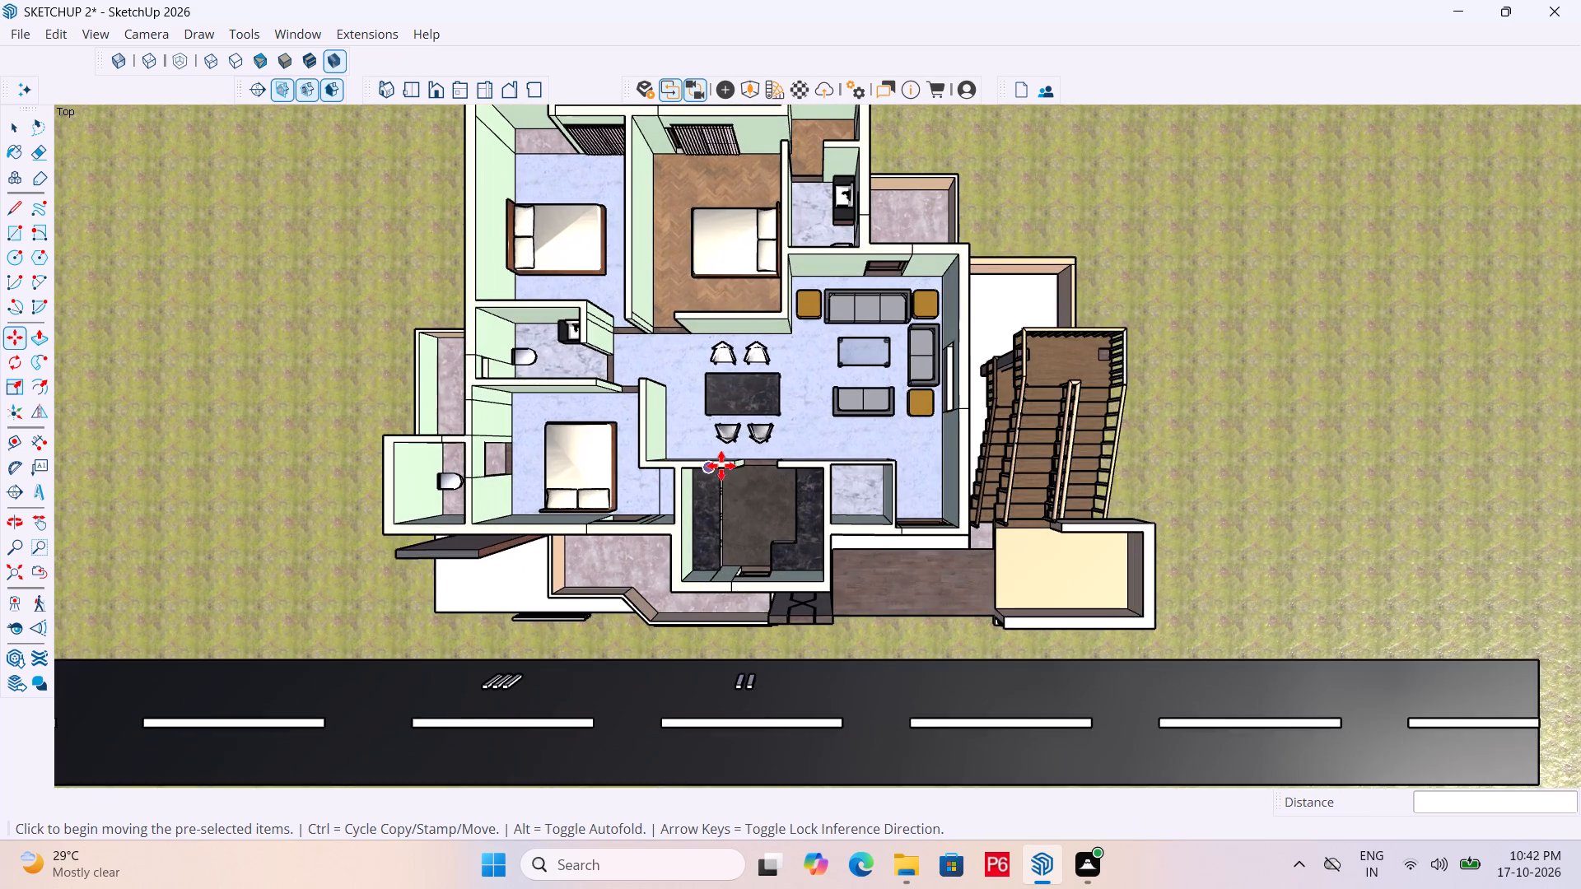
pyautogui.scroll(-2, 739, 473)
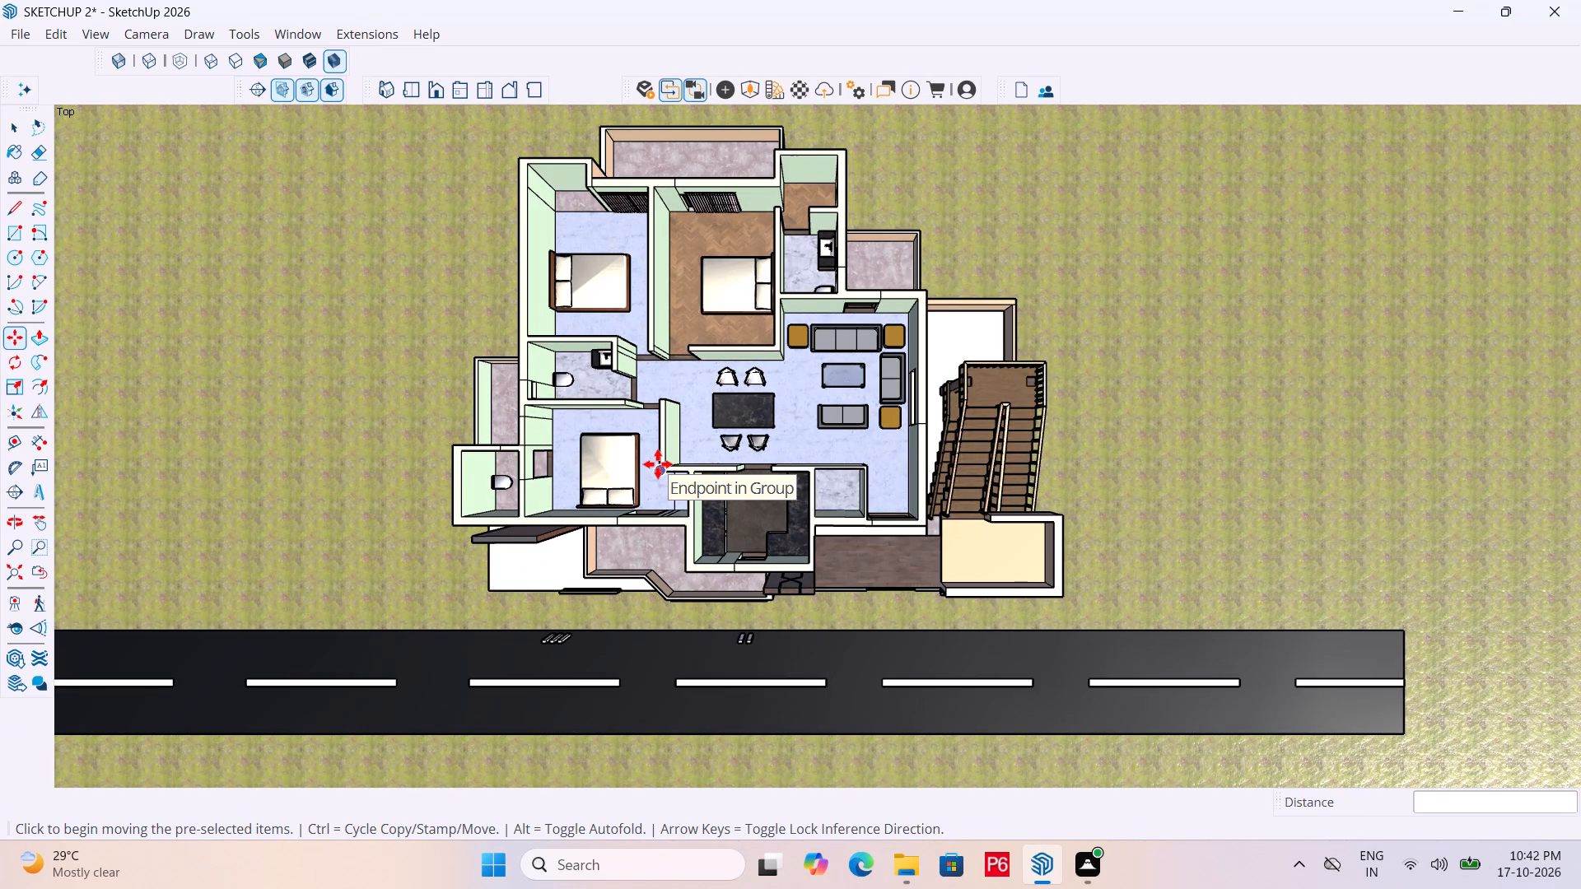
# Preview the current top view for Microsoft Print to PDF, inspect the floor plan enlarged, and close the preview without printing.
pyautogui.hotkey('ctrl', 'p')
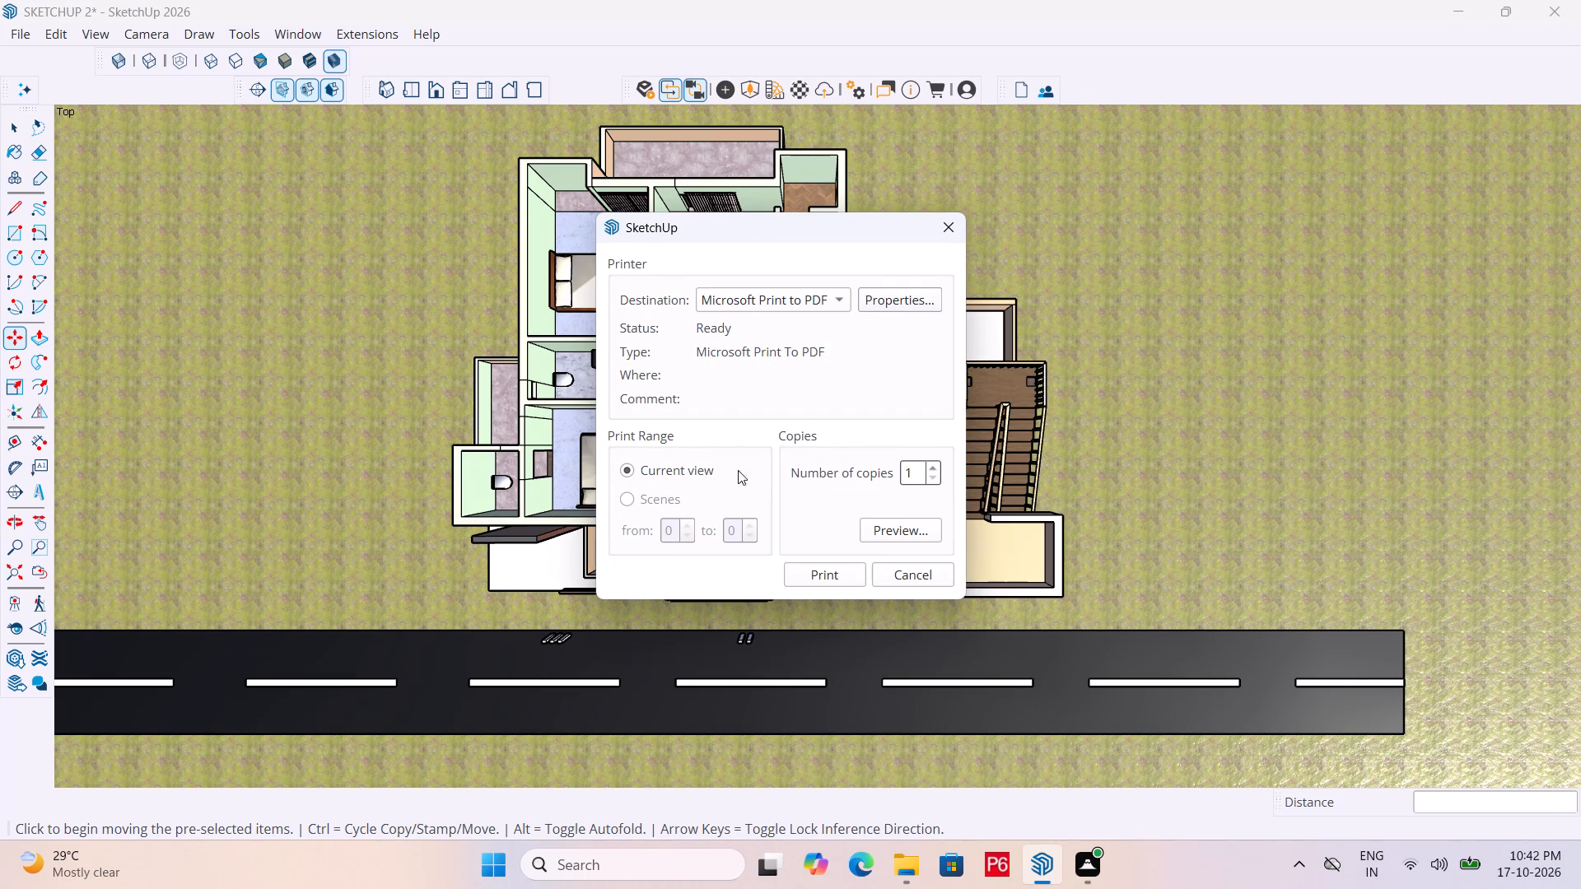
pyautogui.click(881, 528)
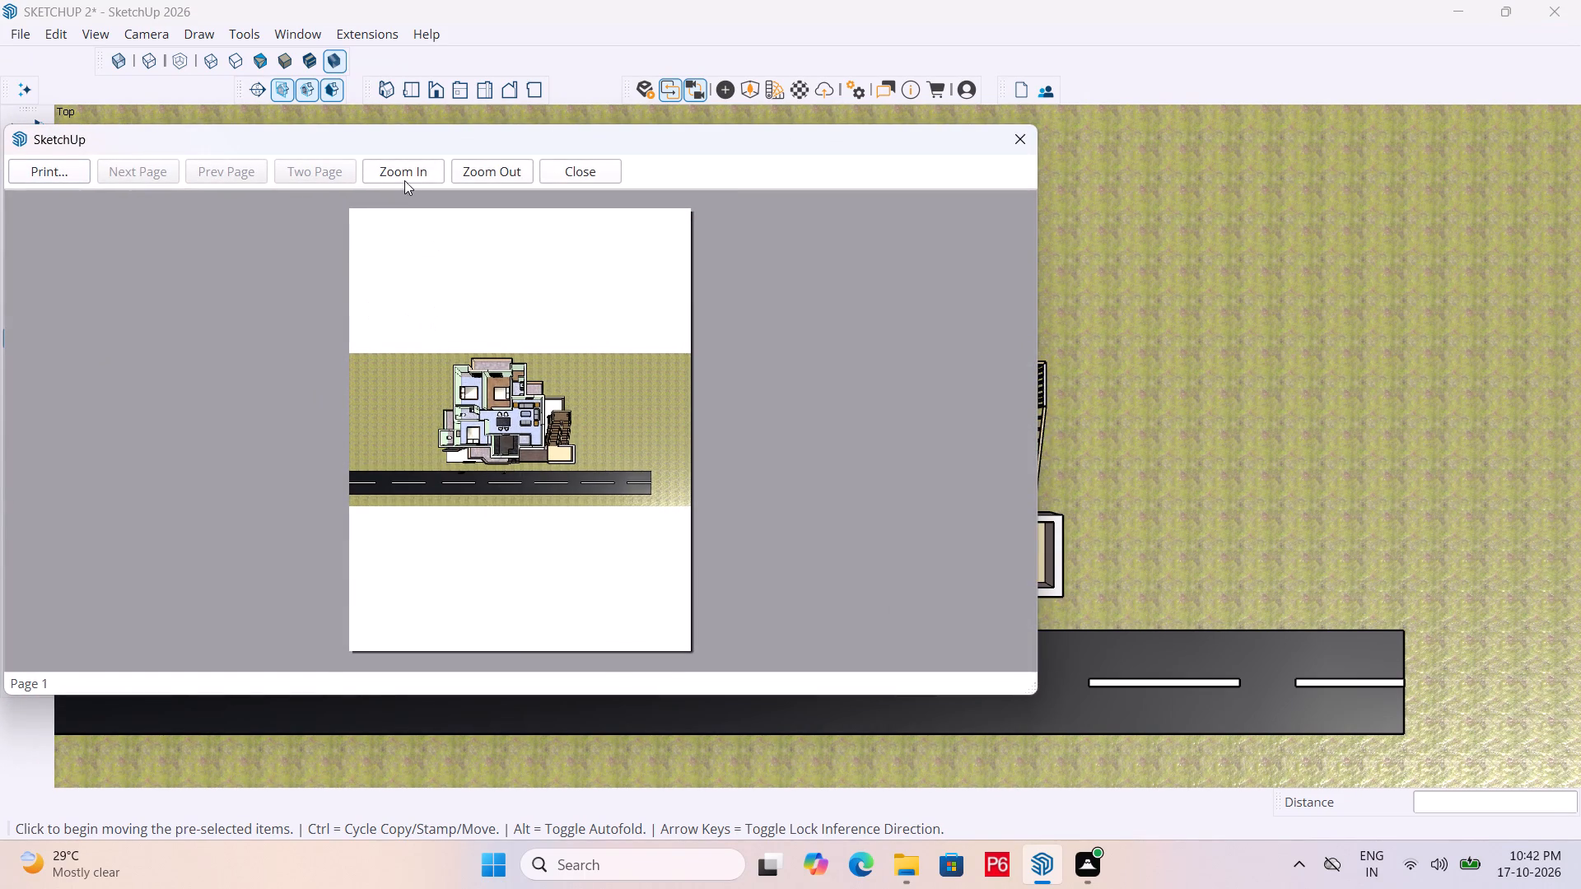
pyautogui.click(404, 180)
pyautogui.tripleClick(404, 175)
pyautogui.tripleClick(404, 175)
pyautogui.tripleClick(404, 175)
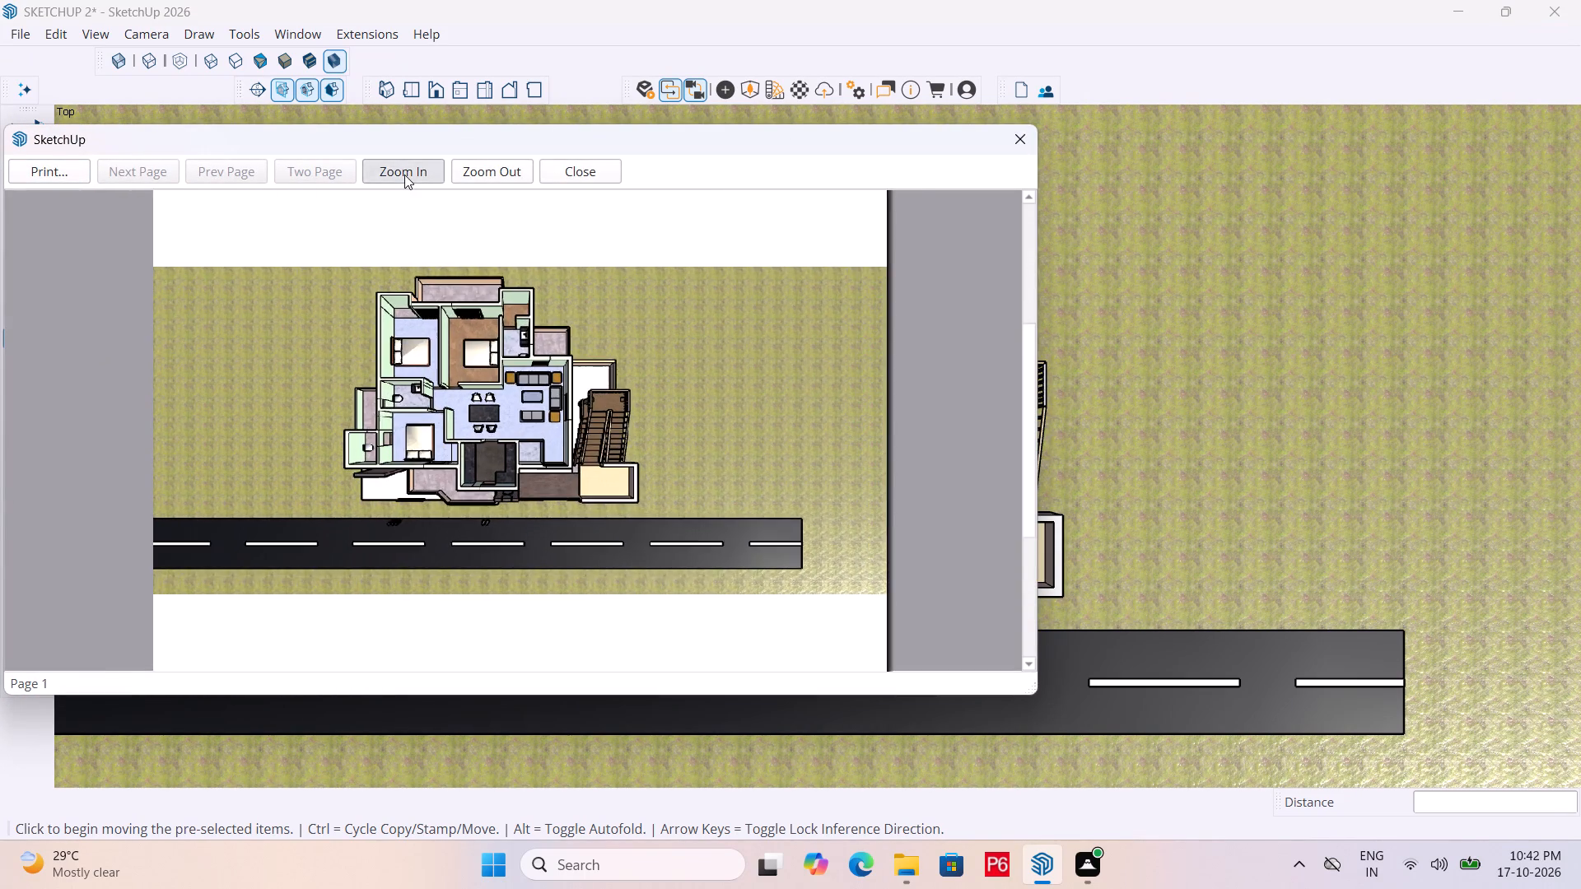
pyautogui.click(404, 175)
pyautogui.doubleClick(404, 172)
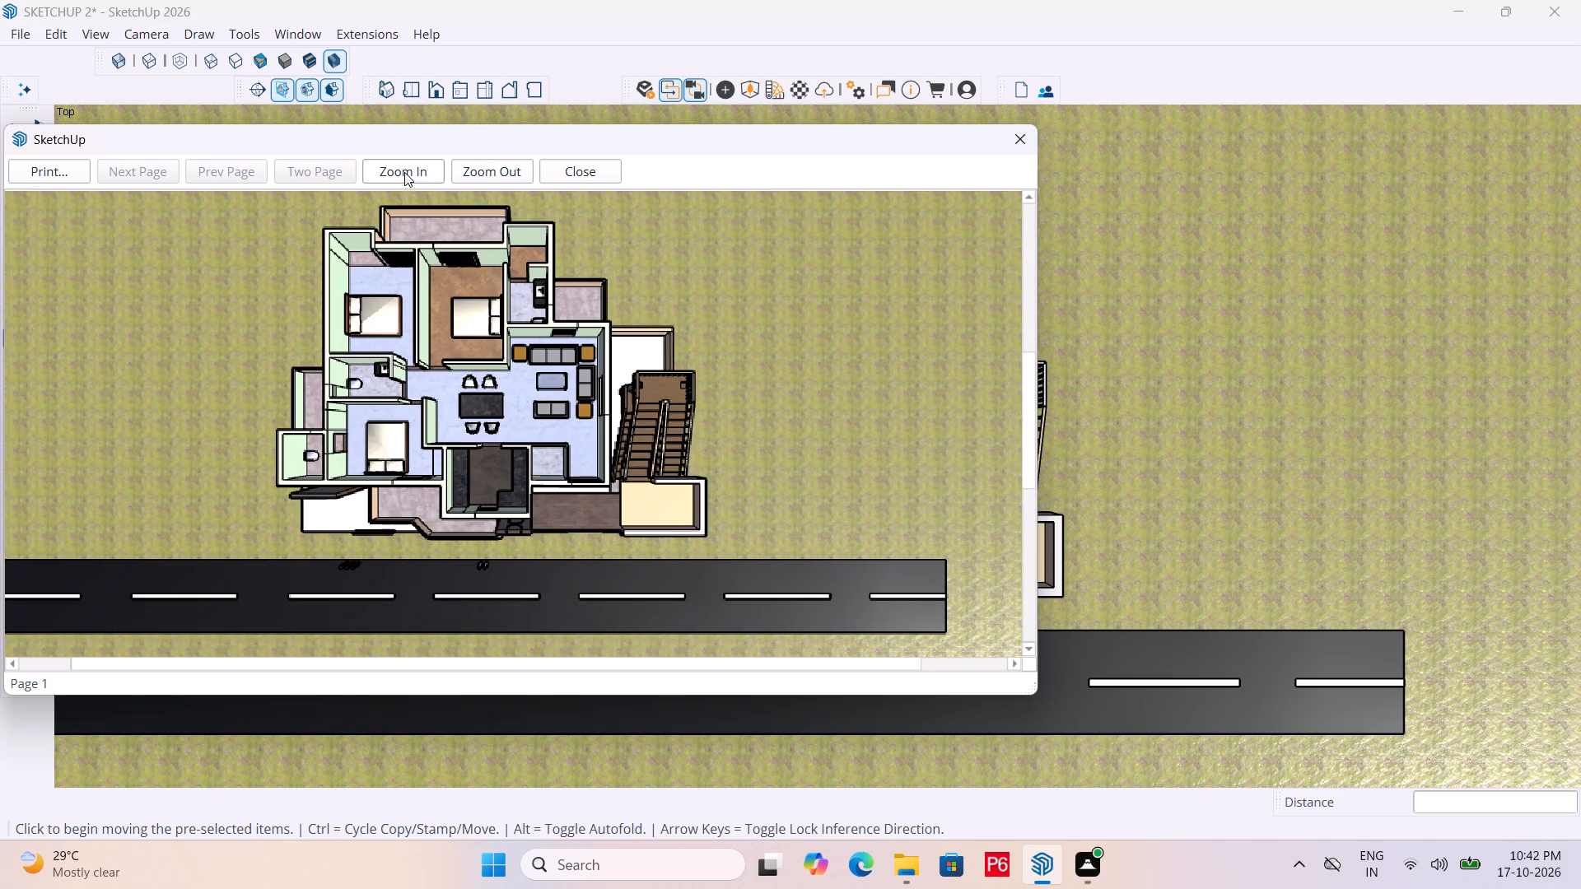
pyautogui.moveTo(483, 323); pyautogui.dragTo(573, 449, button='middle')
pyautogui.scroll(-4, 598, 528)
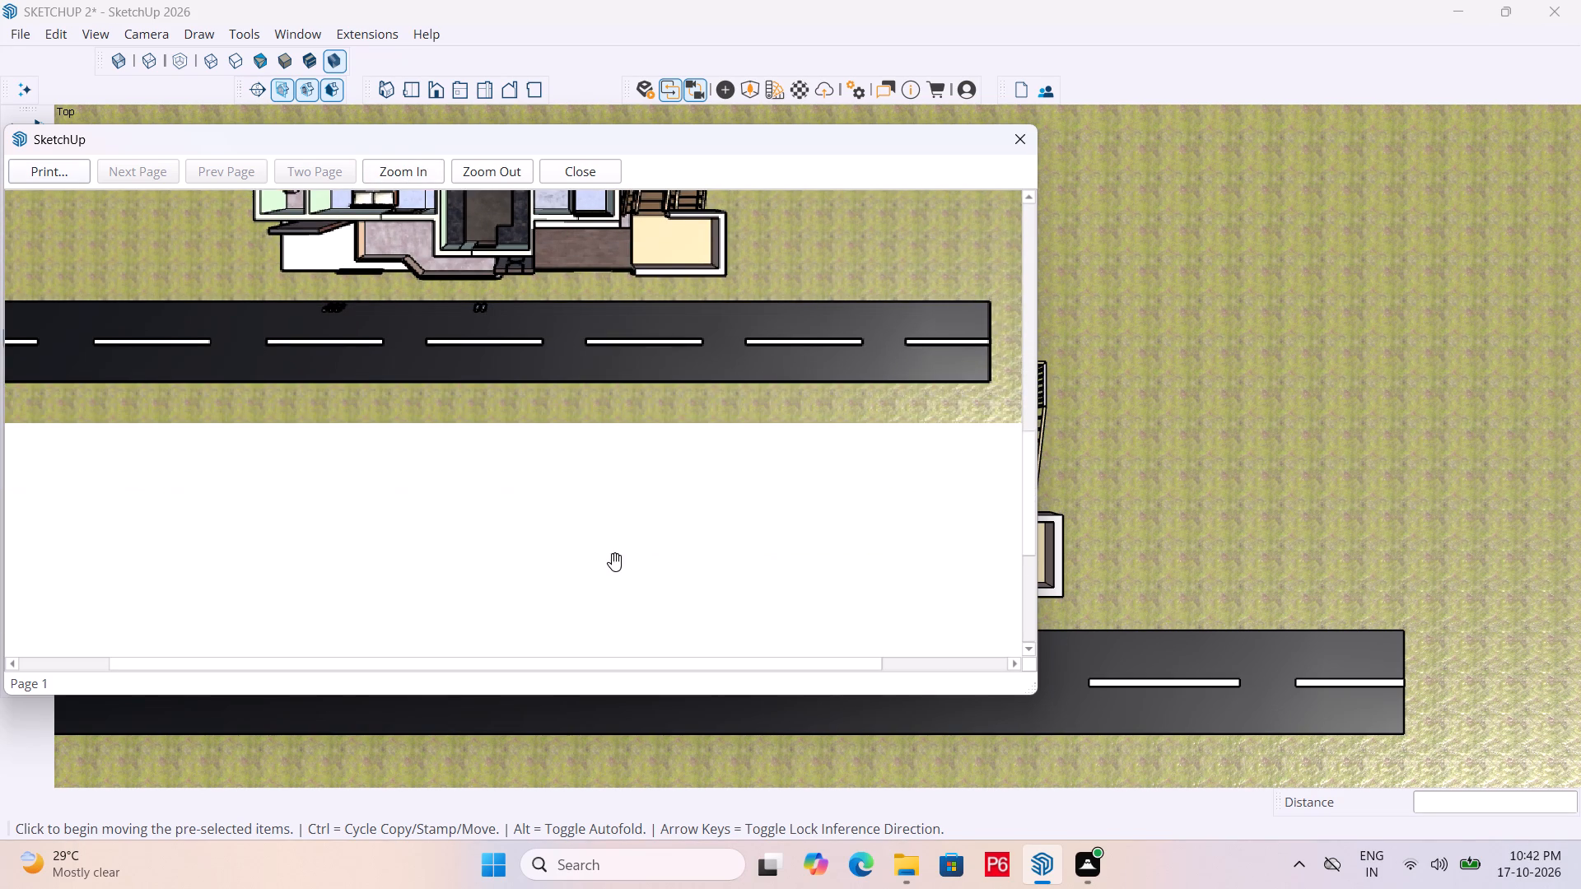
pyautogui.scroll(5, 524, 433)
pyautogui.scroll(-1, 548, 417)
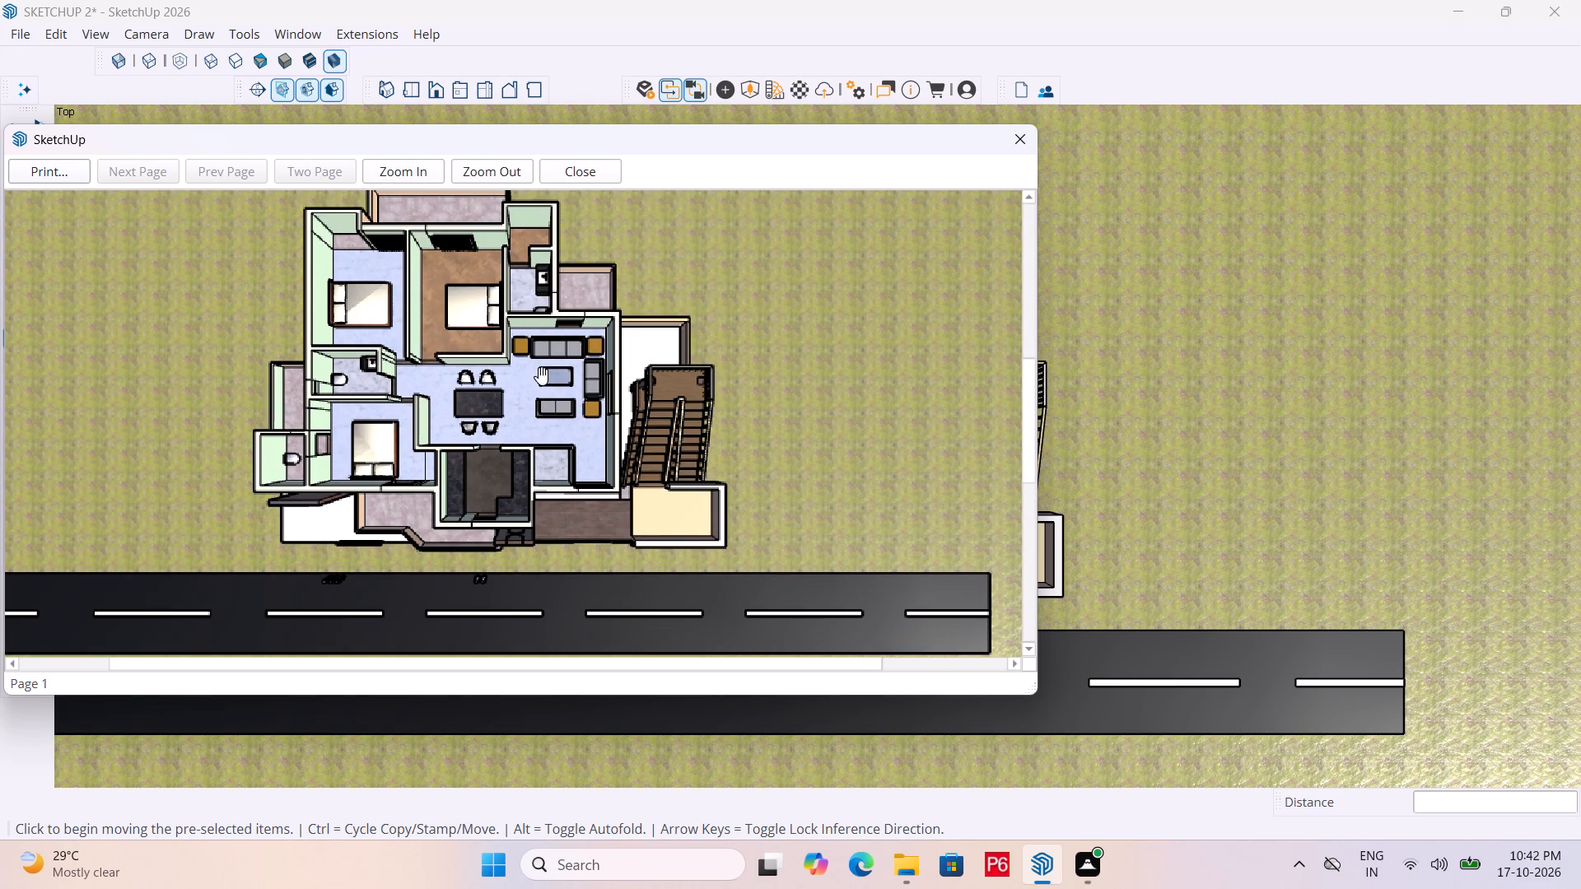
pyautogui.scroll(1, 467, 297)
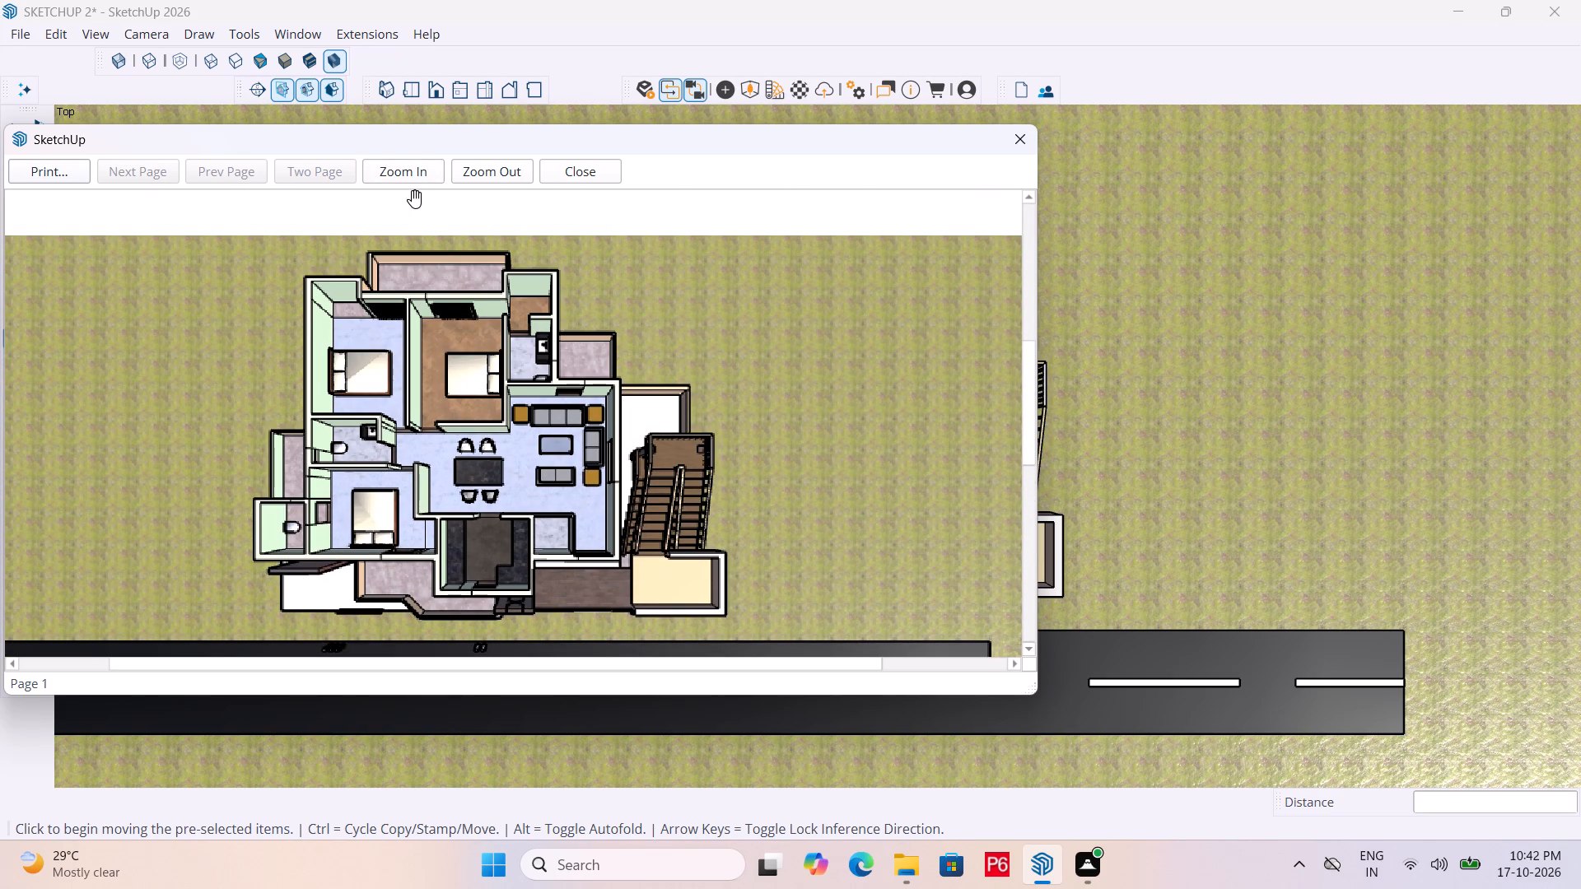
pyautogui.scroll(-1, 523, 346)
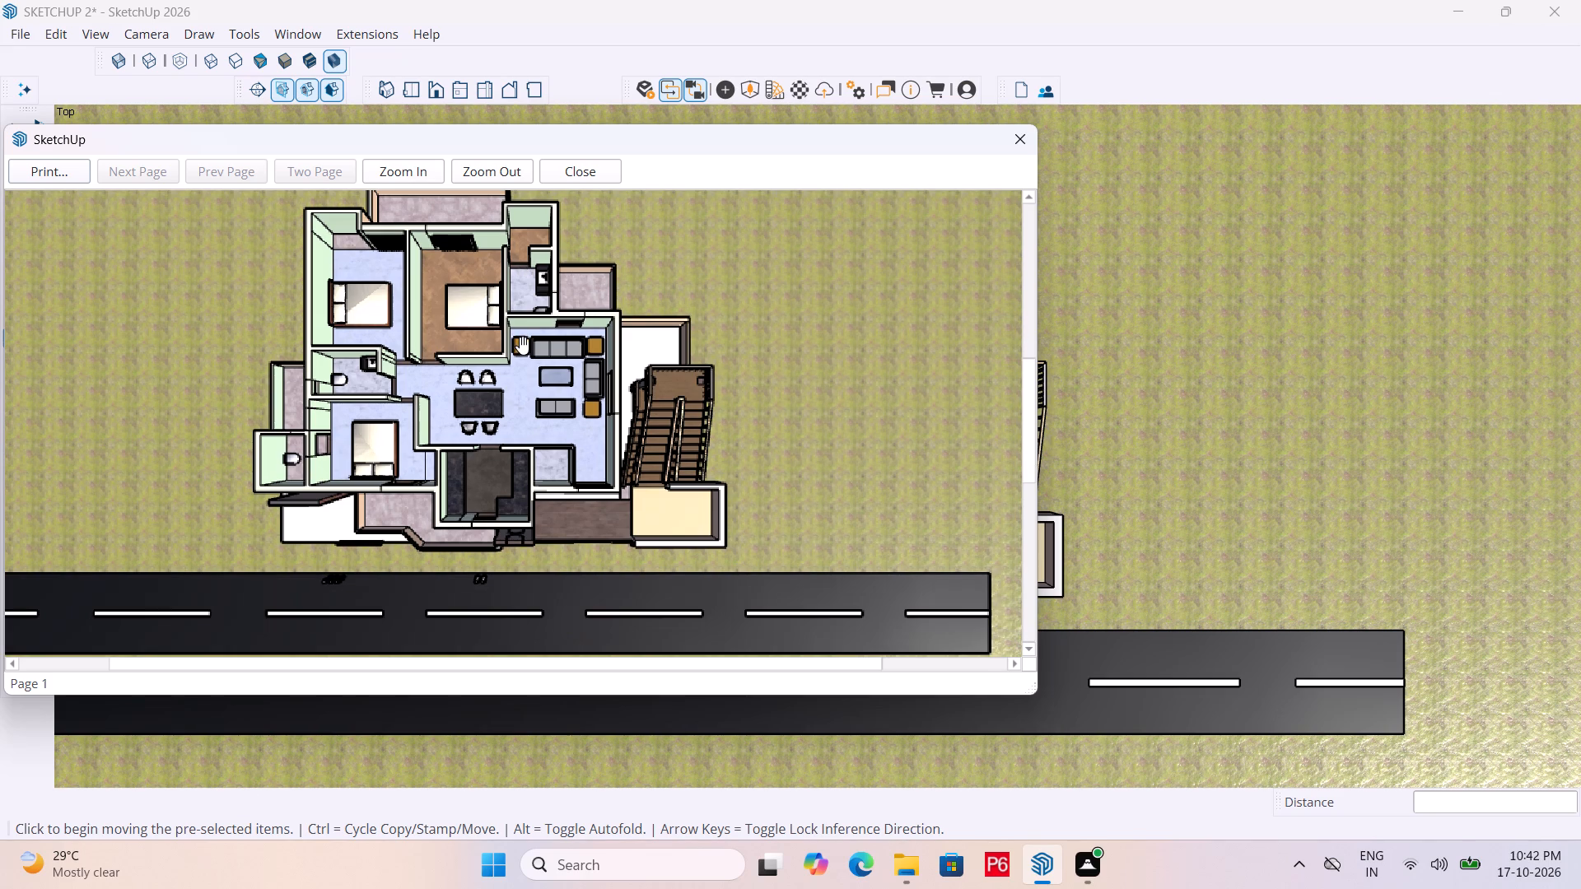
pyautogui.click(506, 175)
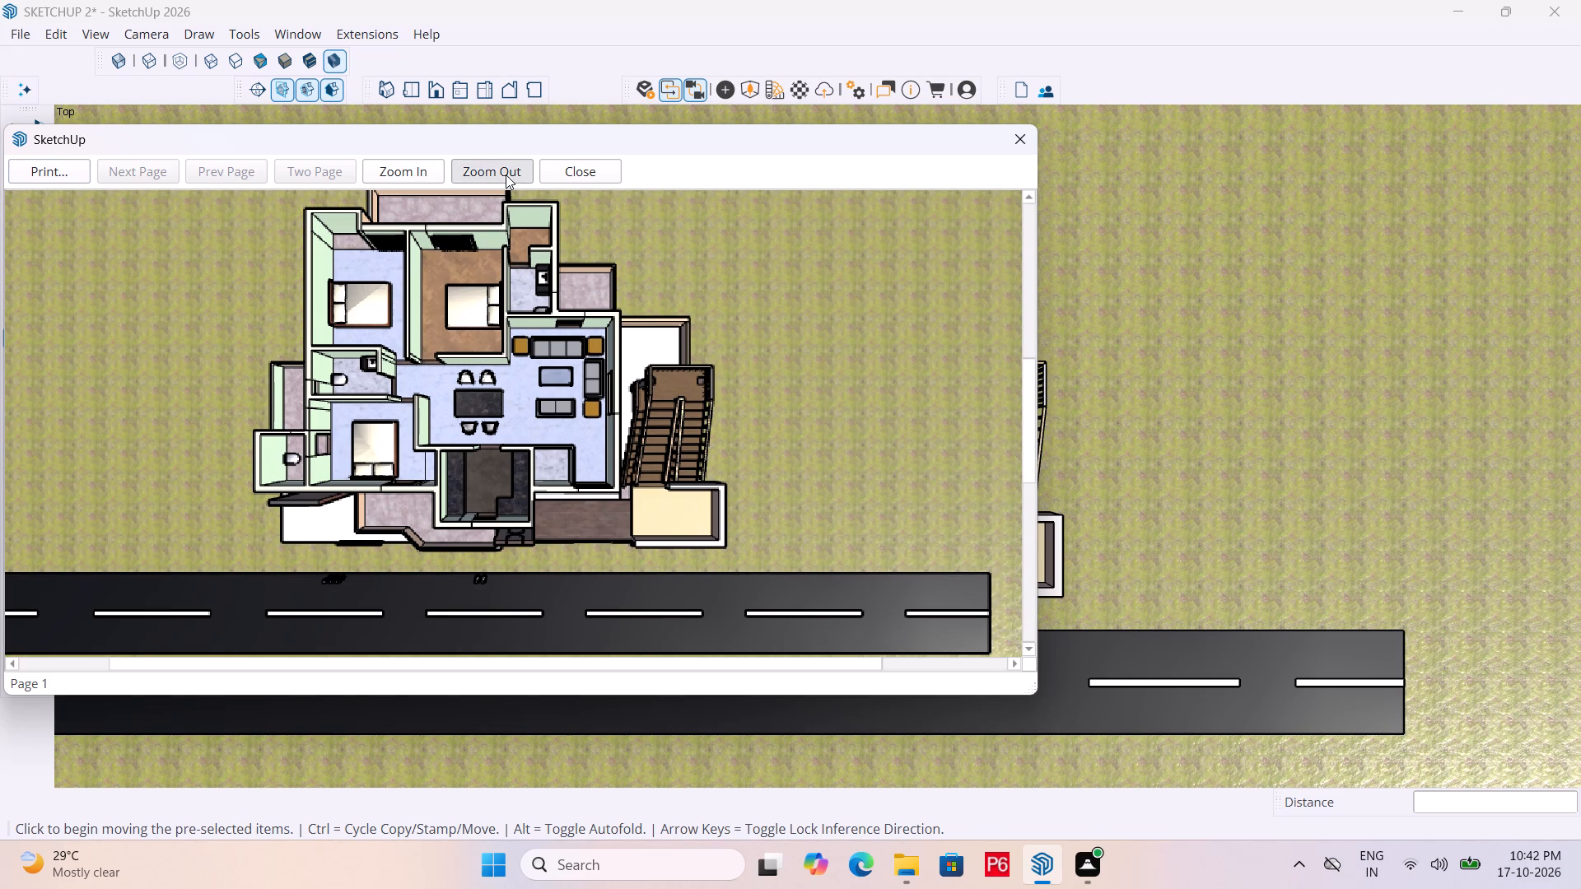
pyautogui.moveTo(520, 324); pyautogui.dragTo(641, 333, button='middle')
pyautogui.moveTo(333, 333); pyautogui.dragTo(564, 337, button='middle')
pyautogui.click(1015, 140)
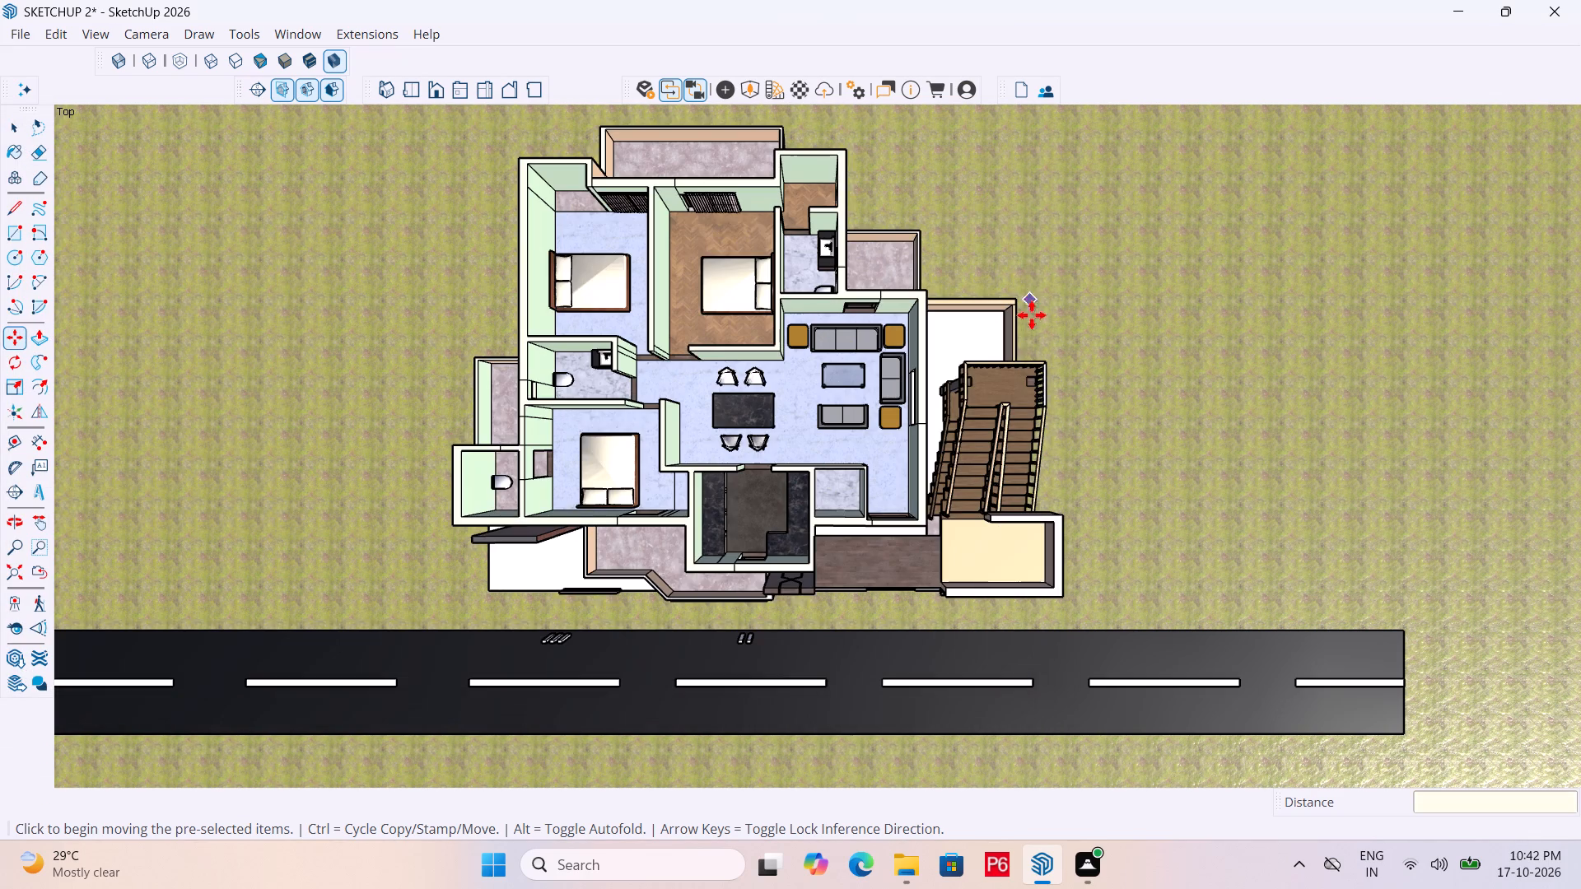
# Examine the exposed ground-floor rooms from several angles and return to the standard Top view.
pyautogui.moveTo(667, 471); pyautogui.dragTo(721, 470, button='middle')
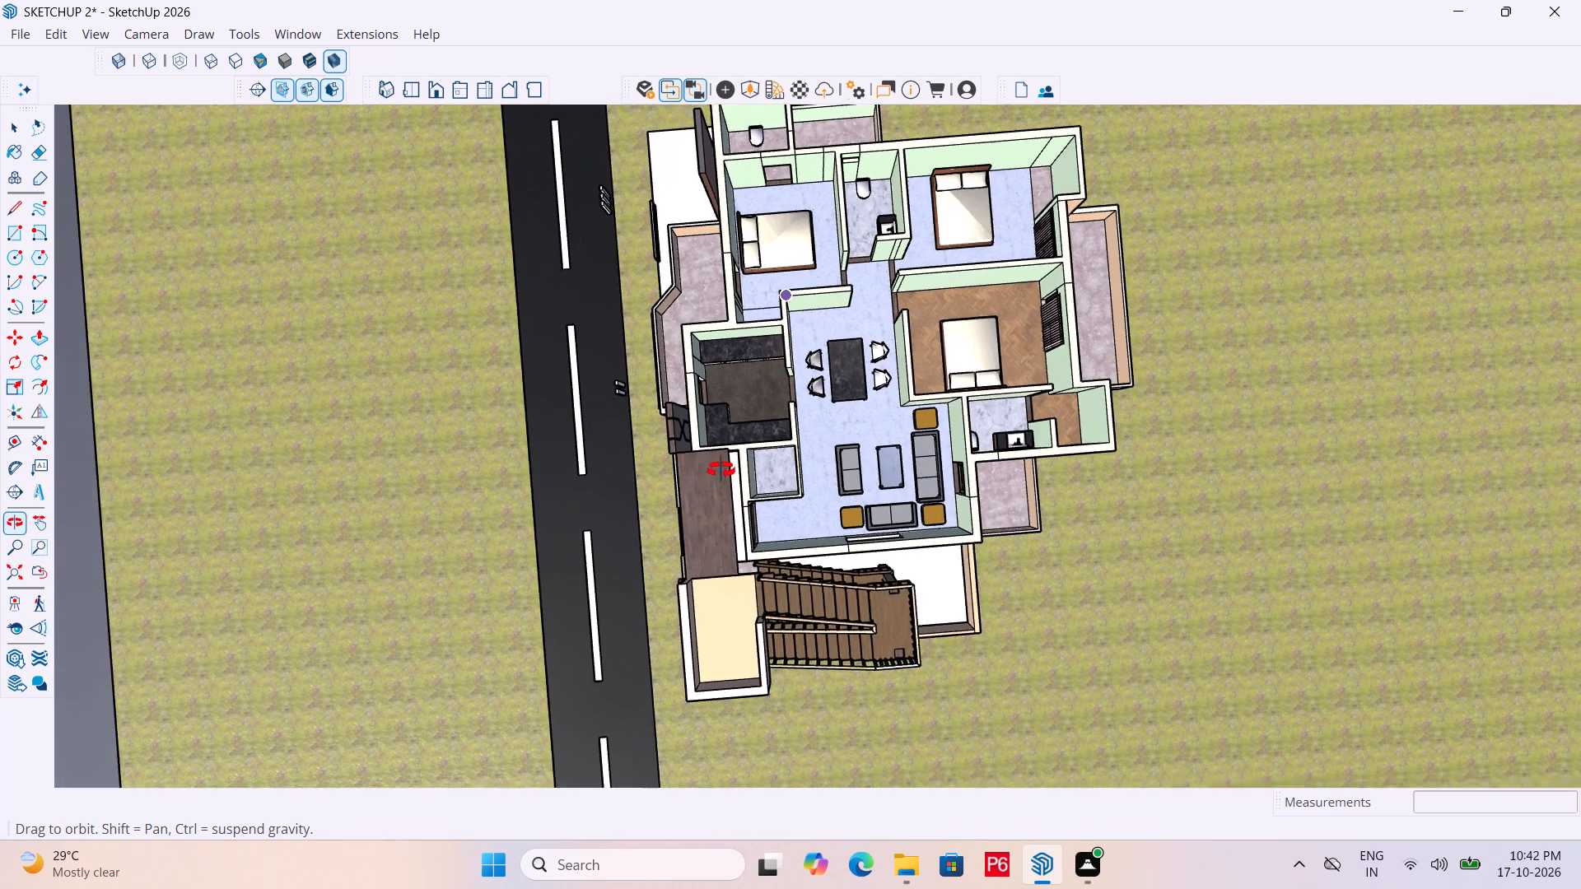
pyautogui.moveTo(721, 470); pyautogui.dragTo(158, 354, button='middle')
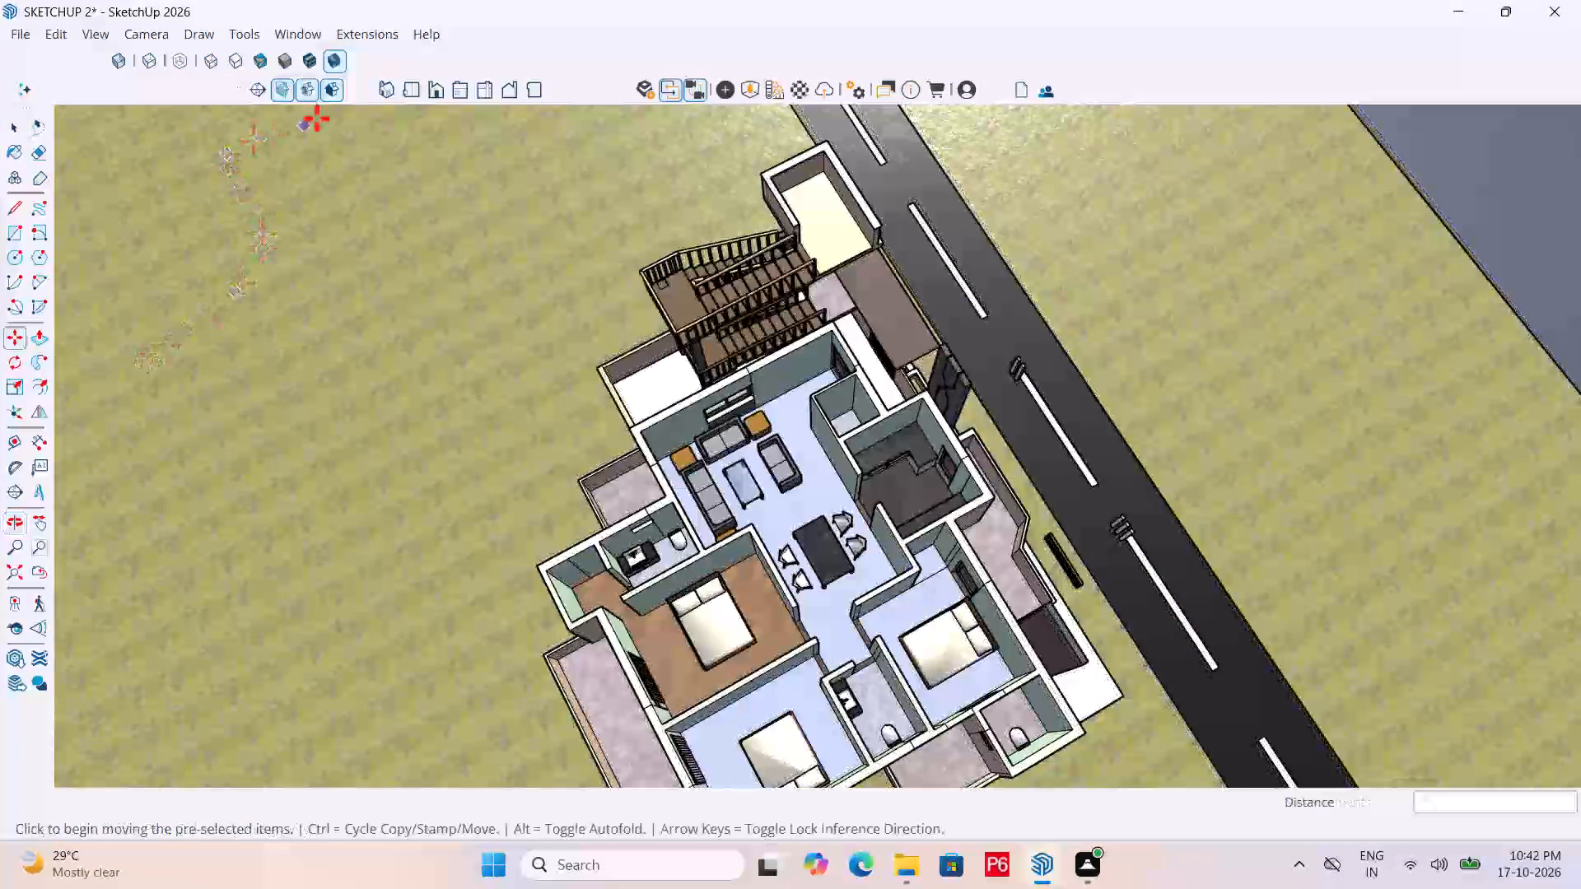
pyautogui.click(407, 92)
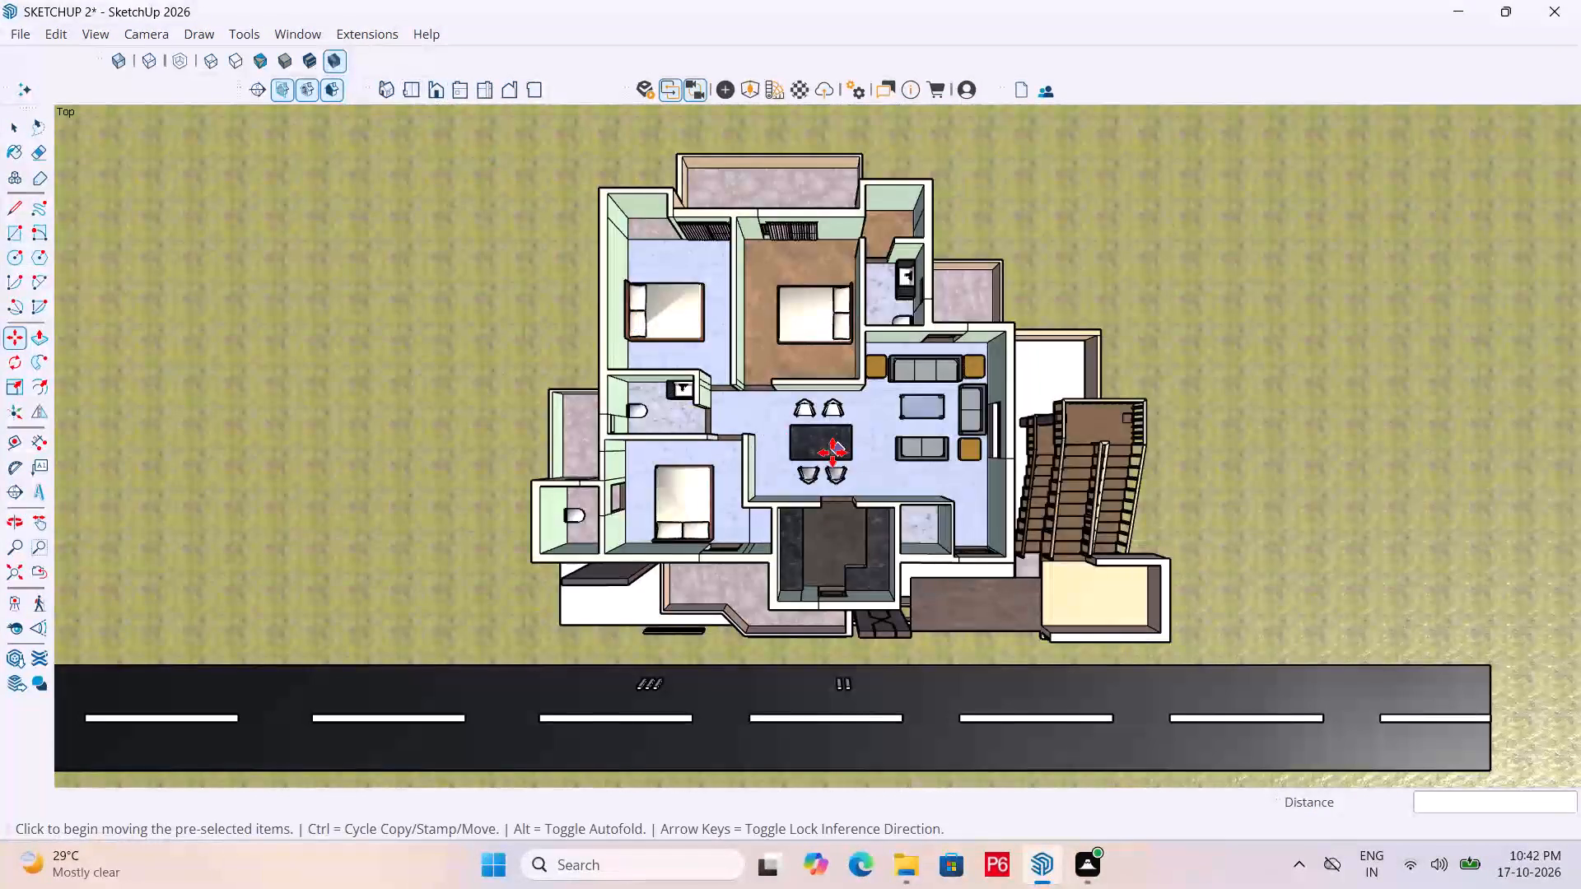
pyautogui.moveTo(590, 446); pyautogui.dragTo(625, 437, button='middle')
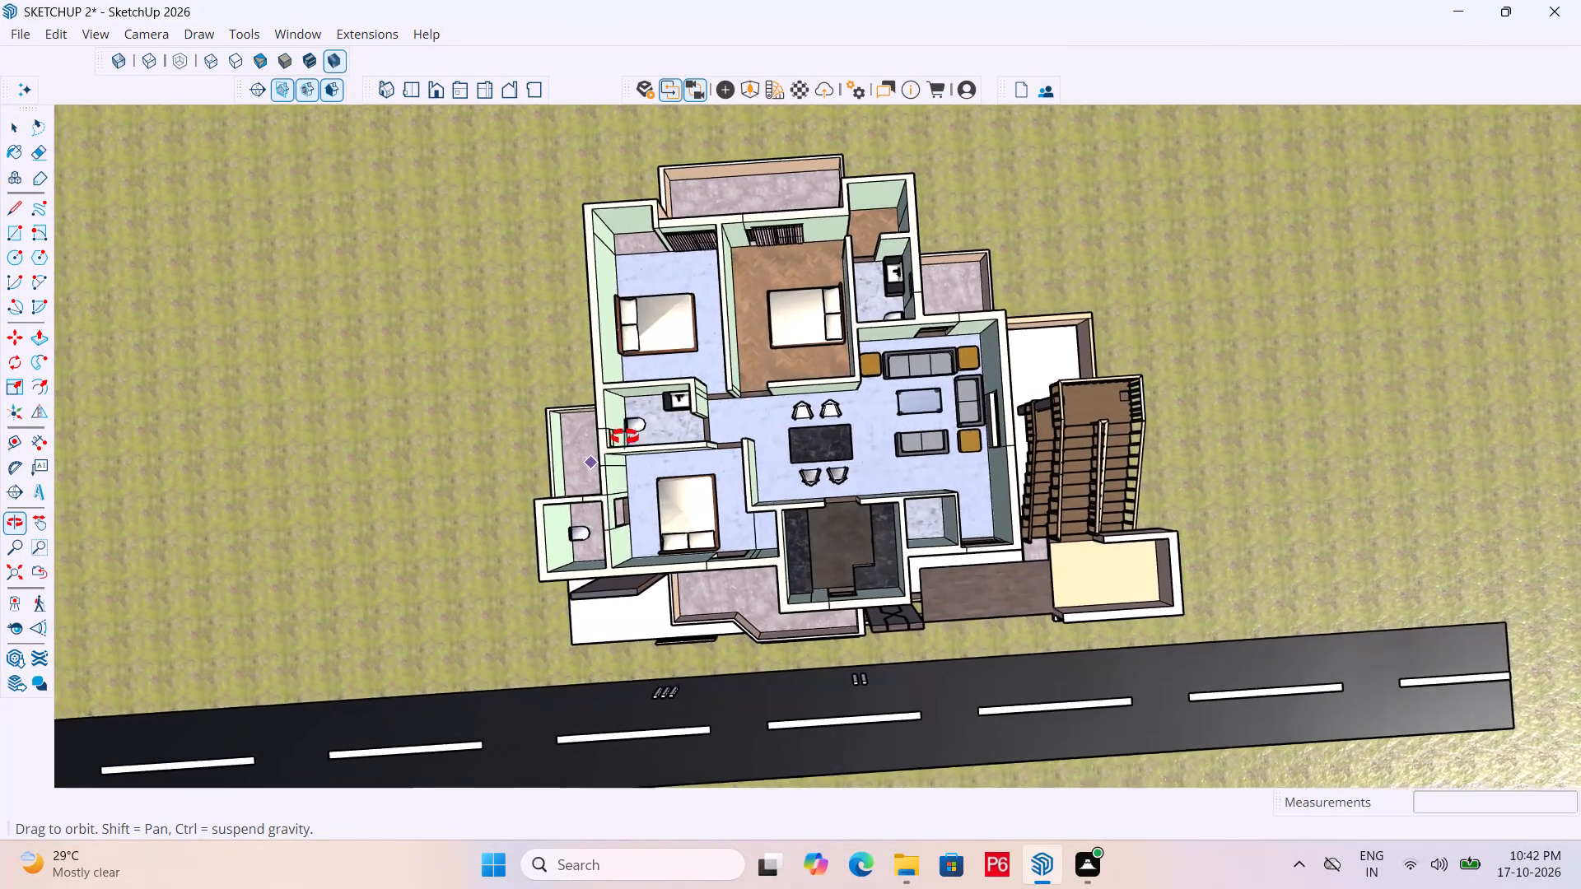
pyautogui.moveTo(625, 437); pyautogui.dragTo(578, 452, button='middle')
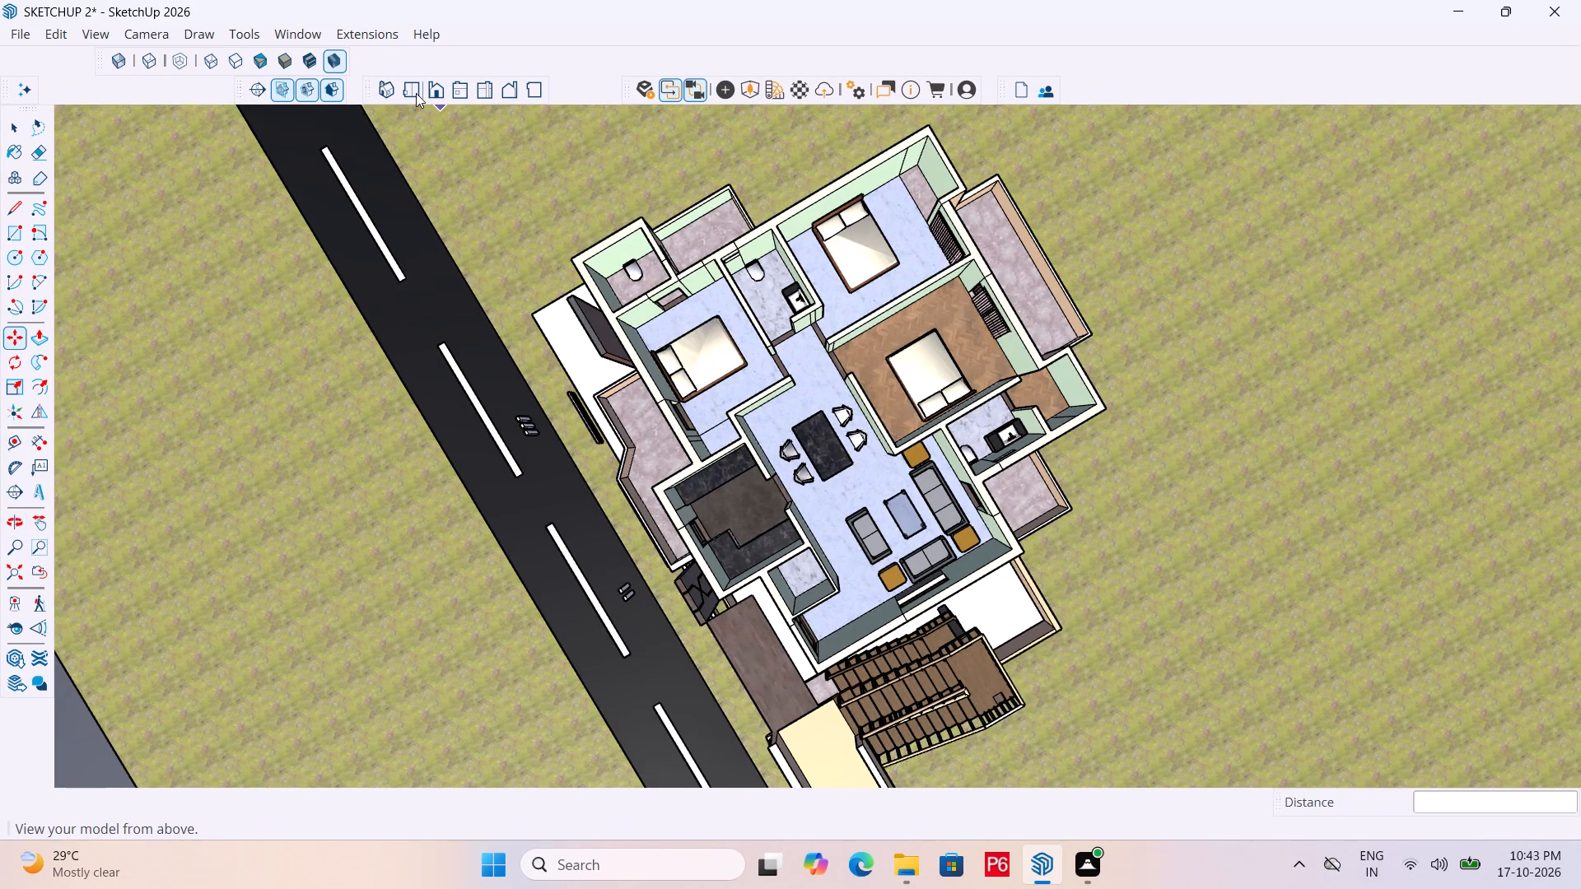
pyautogui.click(416, 93)
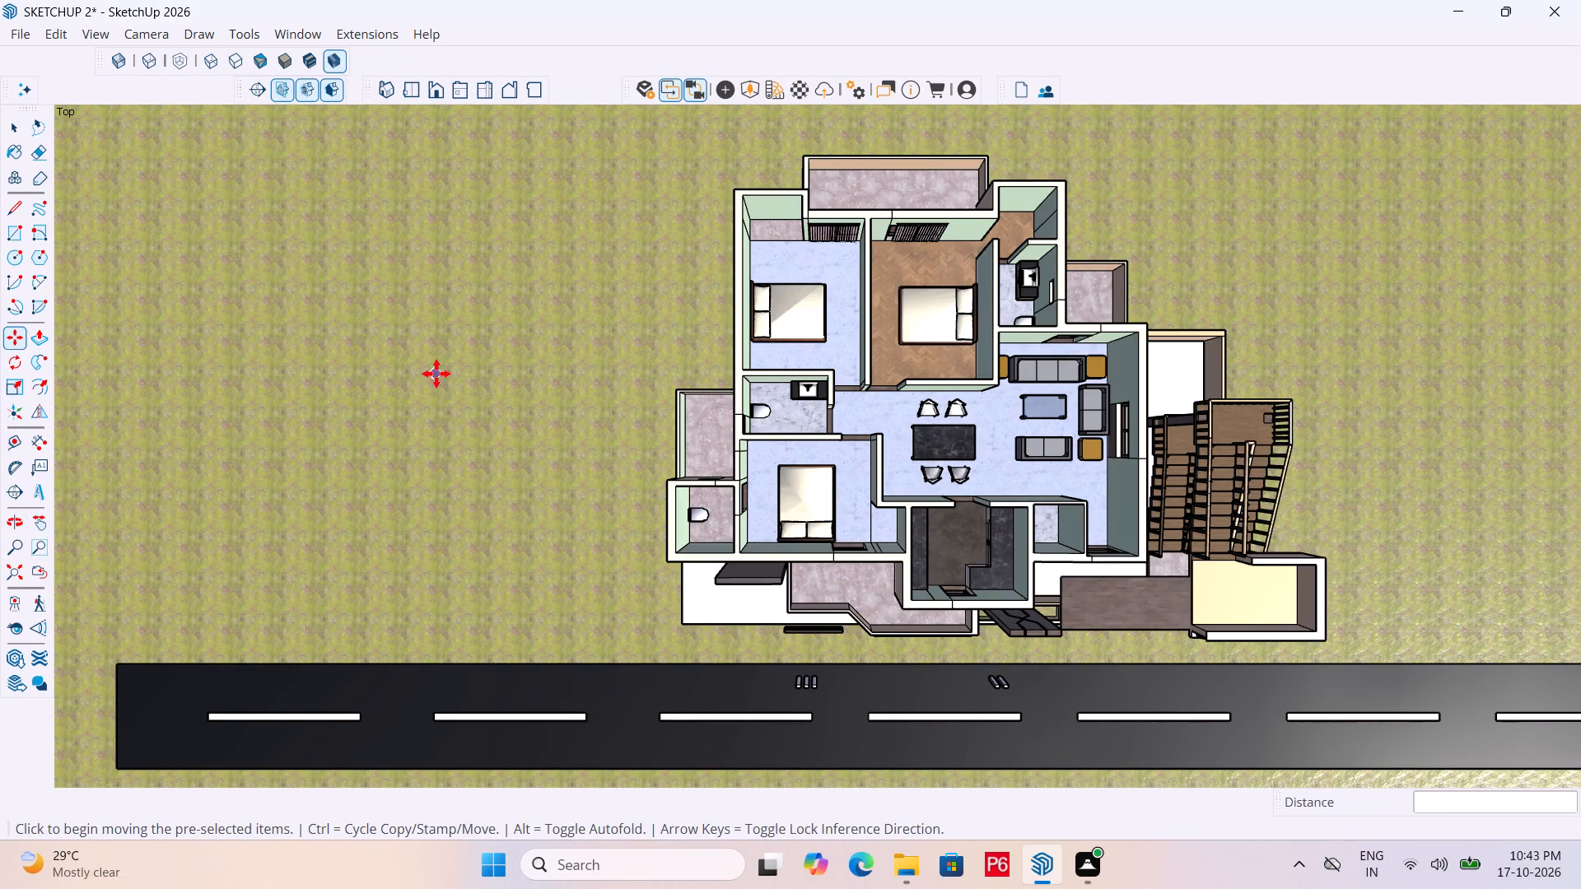
pyautogui.moveTo(655, 454); pyautogui.dragTo(592, 163, button='middle')
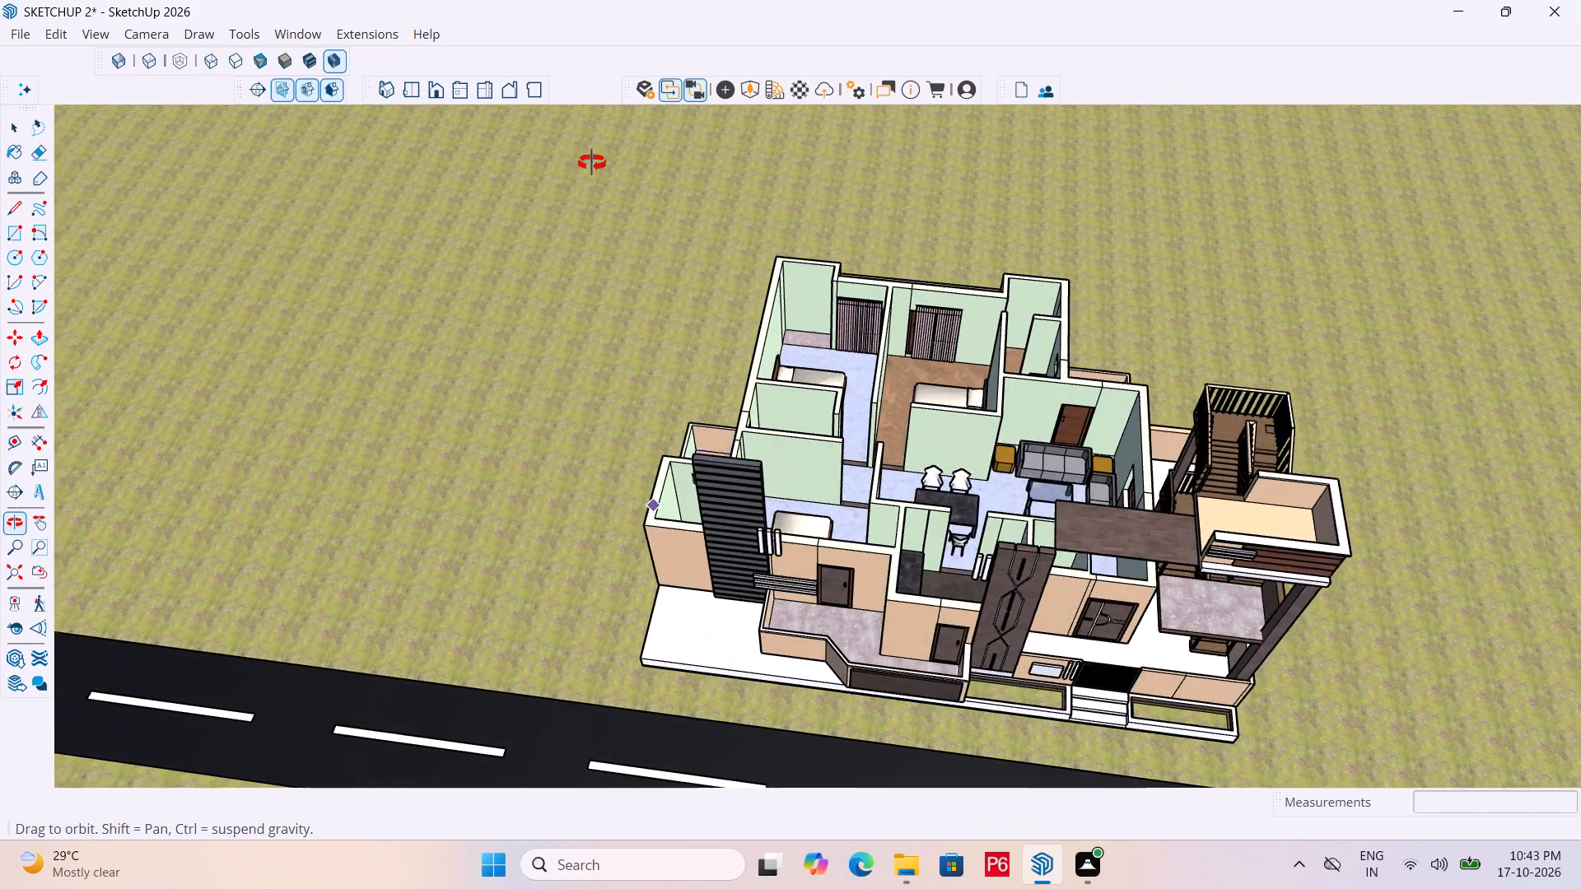
pyautogui.moveTo(592, 163); pyautogui.dragTo(646, 265, button='middle')
pyautogui.click(404, 91)
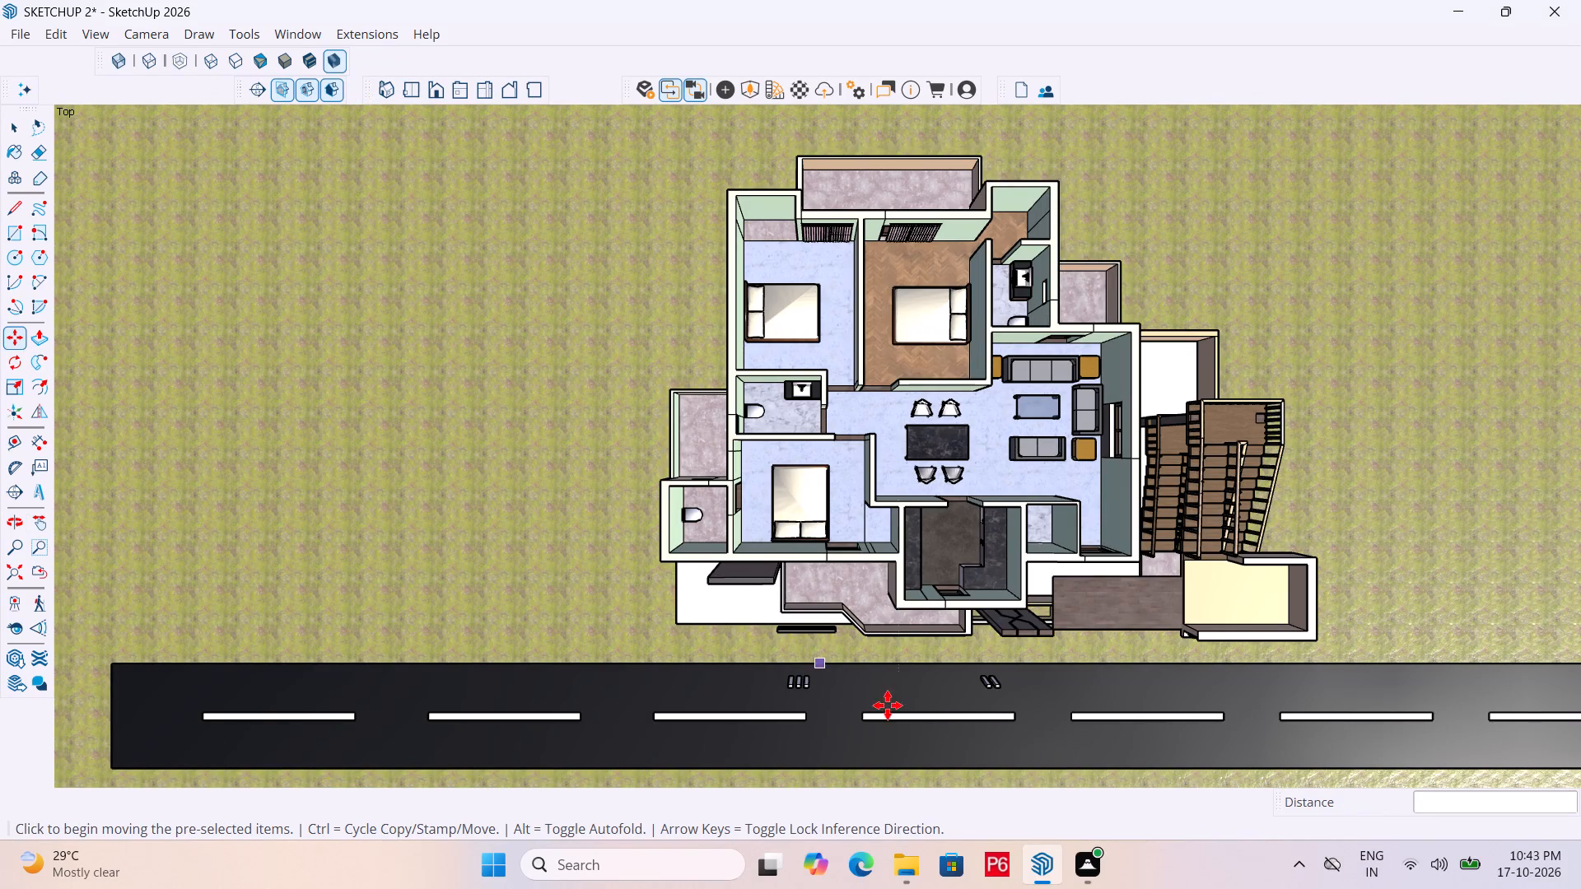
# Examine the uncovered ground floor, the front facade and the road from several oblique angles.
pyautogui.press('space')
pyautogui.moveTo(697, 593); pyautogui.dragTo(694, 578, button='middle')
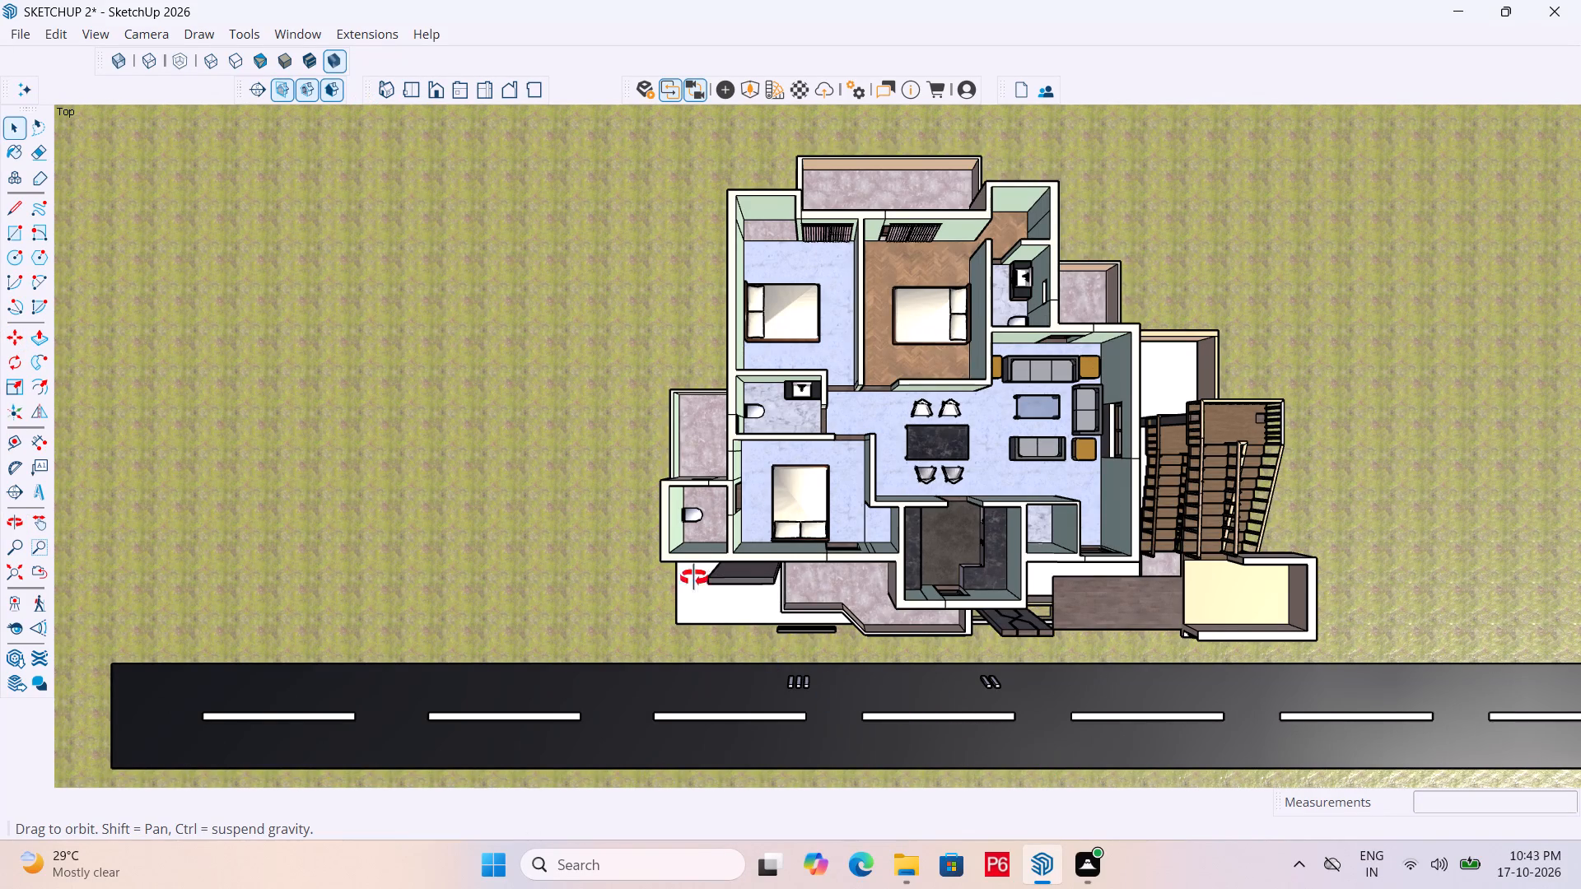
pyautogui.moveTo(694, 578); pyautogui.dragTo(655, 273, button='middle')
pyautogui.scroll(-4, 408, 408)
pyautogui.moveTo(873, 654); pyautogui.dragTo(958, 702, button='middle')
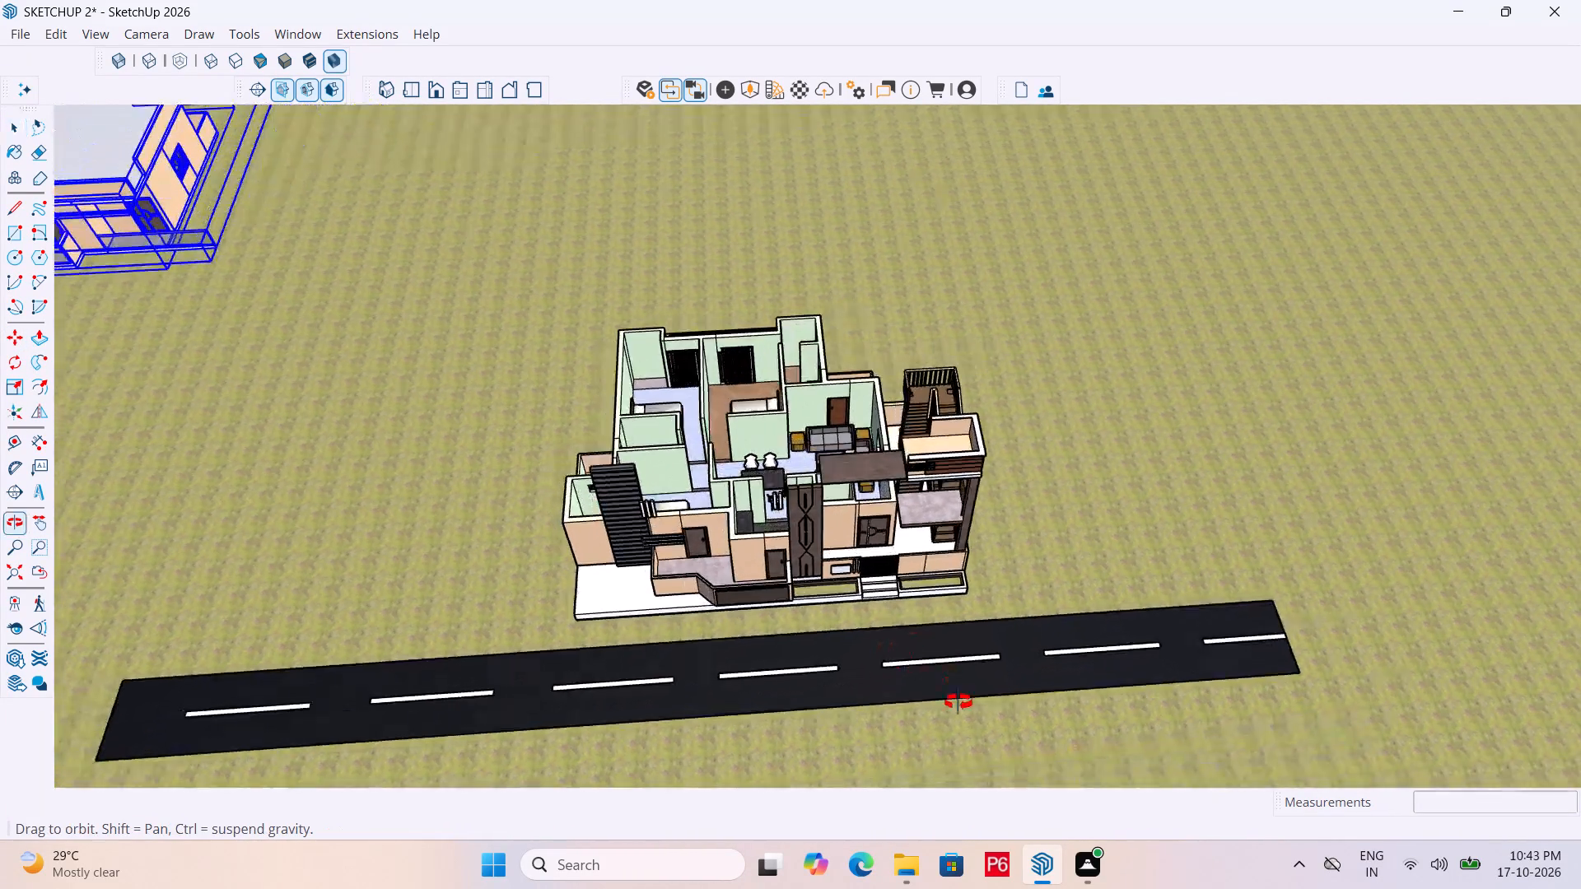
pyautogui.moveTo(958, 702); pyautogui.dragTo(870, 743, button='middle')
pyautogui.scroll(4, 848, 649)
pyautogui.moveTo(872, 640); pyautogui.dragTo(935, 677, button='middle')
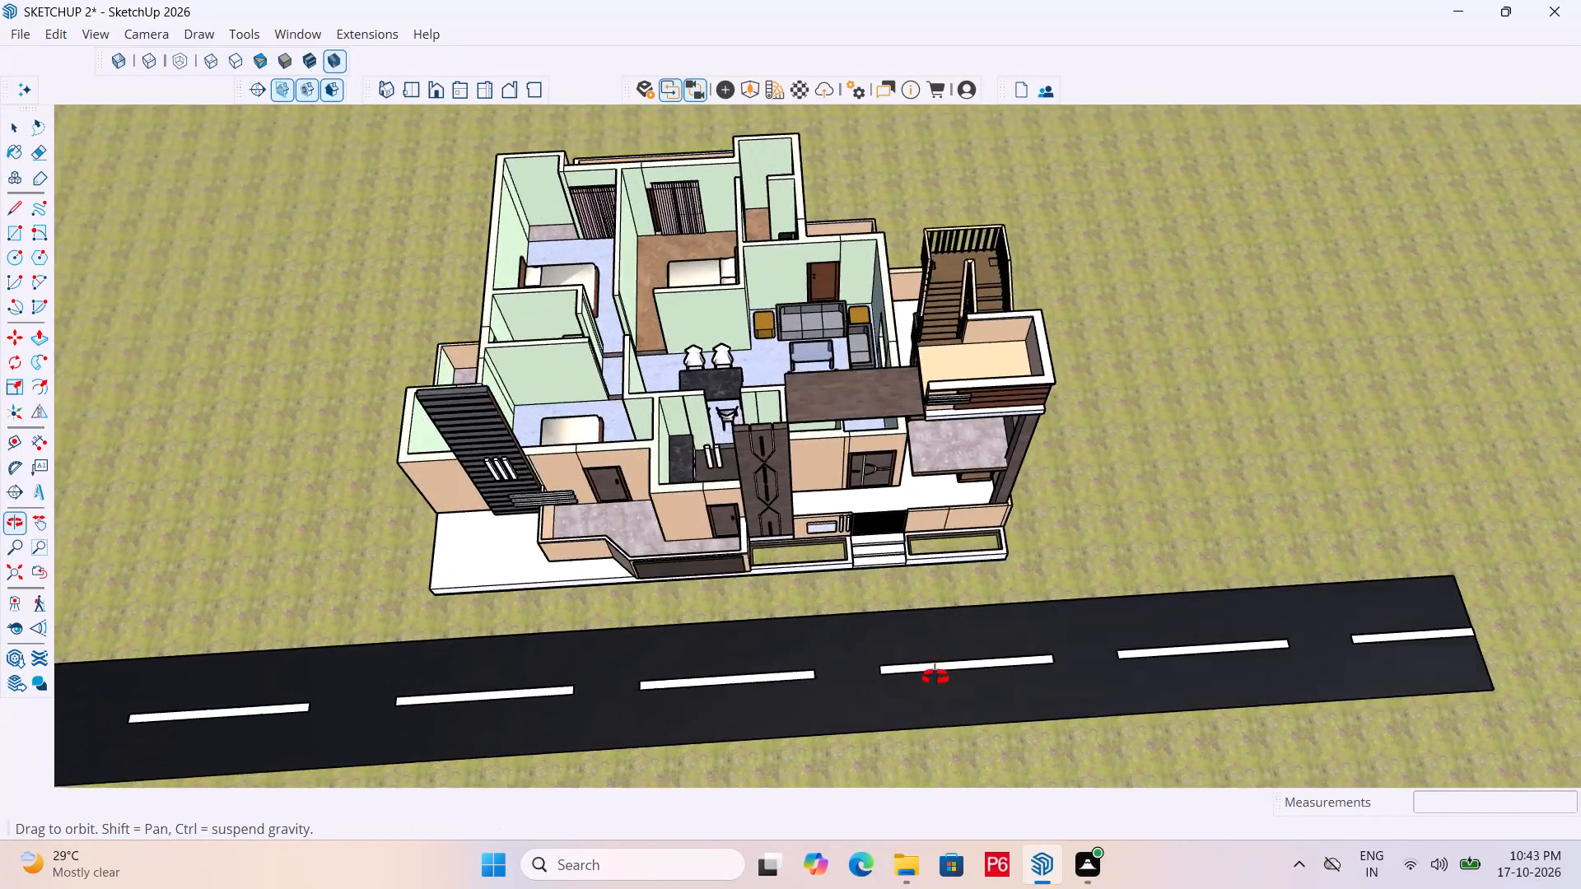
pyautogui.moveTo(935, 677); pyautogui.dragTo(878, 658, button='middle')
pyautogui.scroll(-2, 1179, 609)
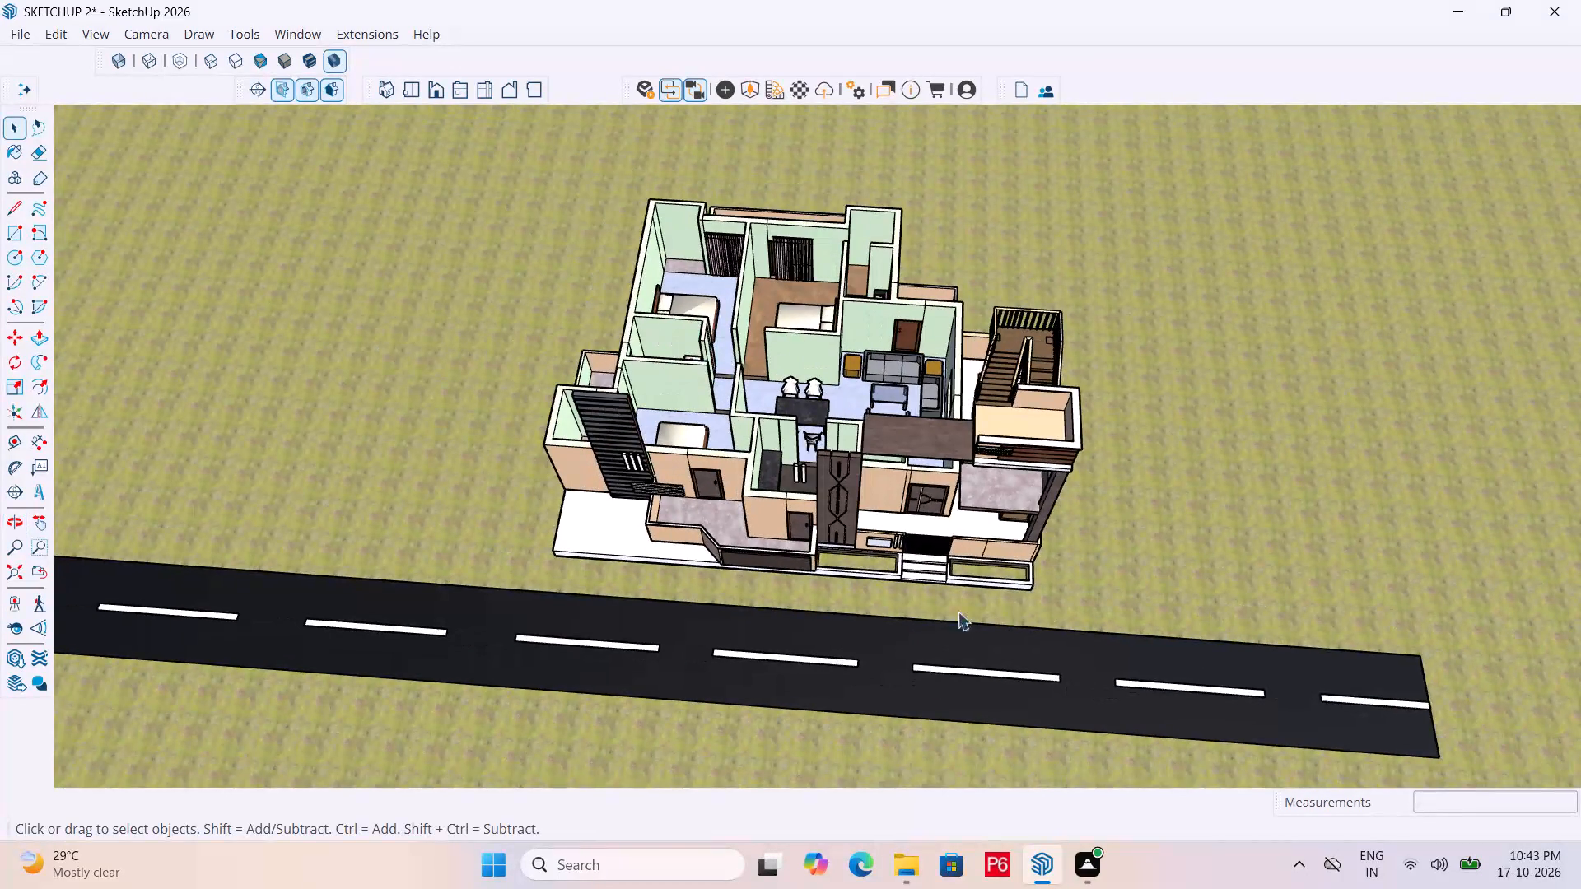
pyautogui.scroll(5, 775, 594)
pyautogui.moveTo(831, 591); pyautogui.dragTo(831, 601, button='middle')
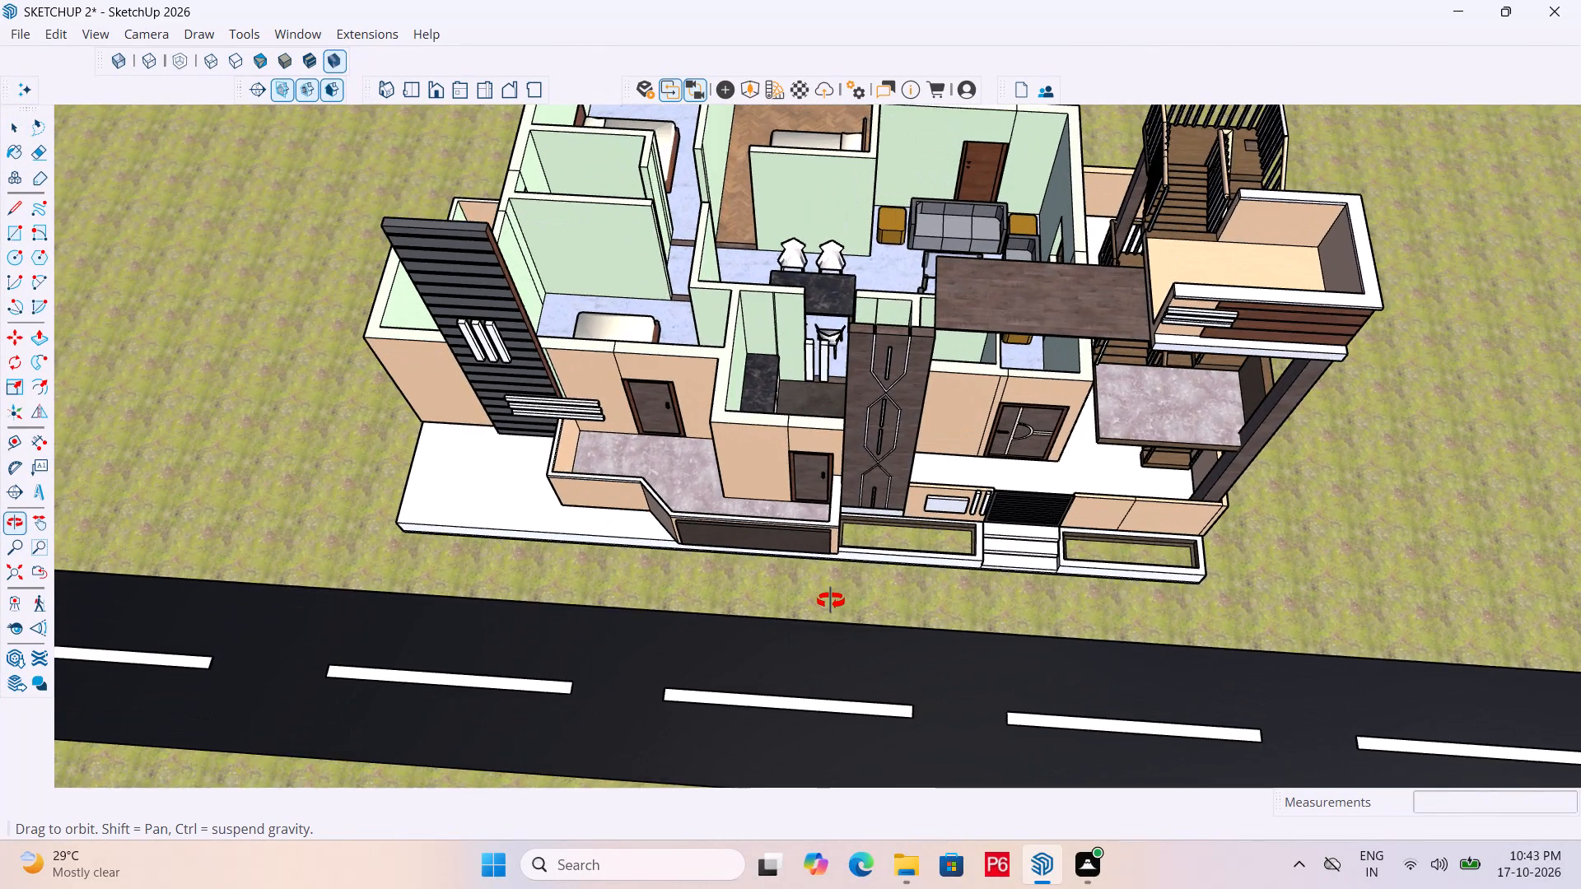
pyautogui.moveTo(831, 601); pyautogui.dragTo(852, 598, button='middle')
# Switch to the standard Top view and frame the whole ground-floor layout together with the road in front.
pyautogui.click(410, 95)
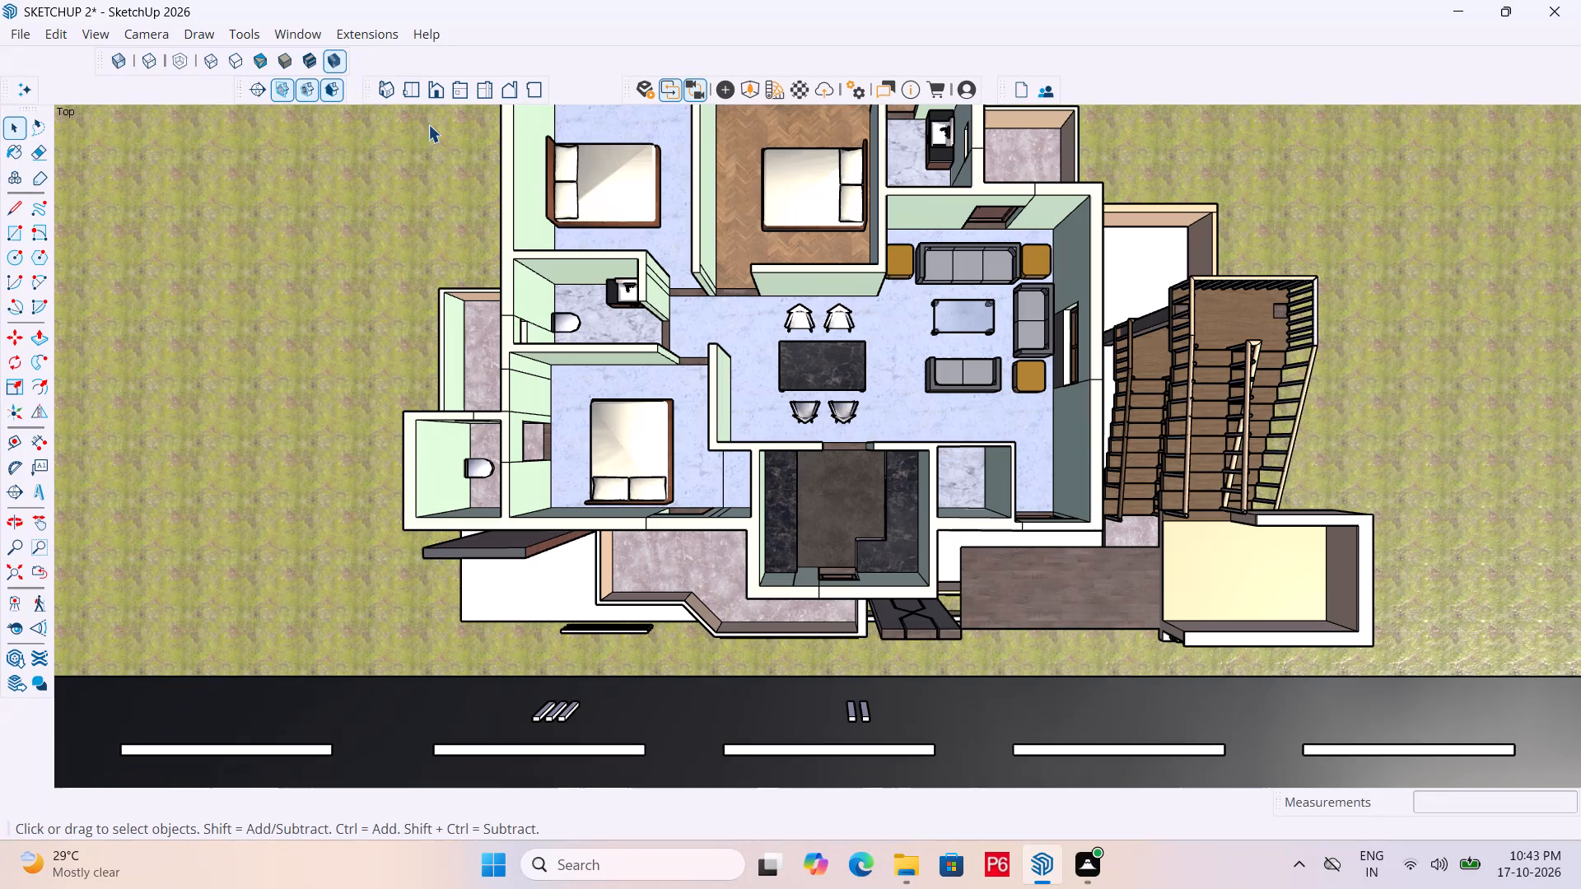
pyautogui.scroll(-3, 347, 254)
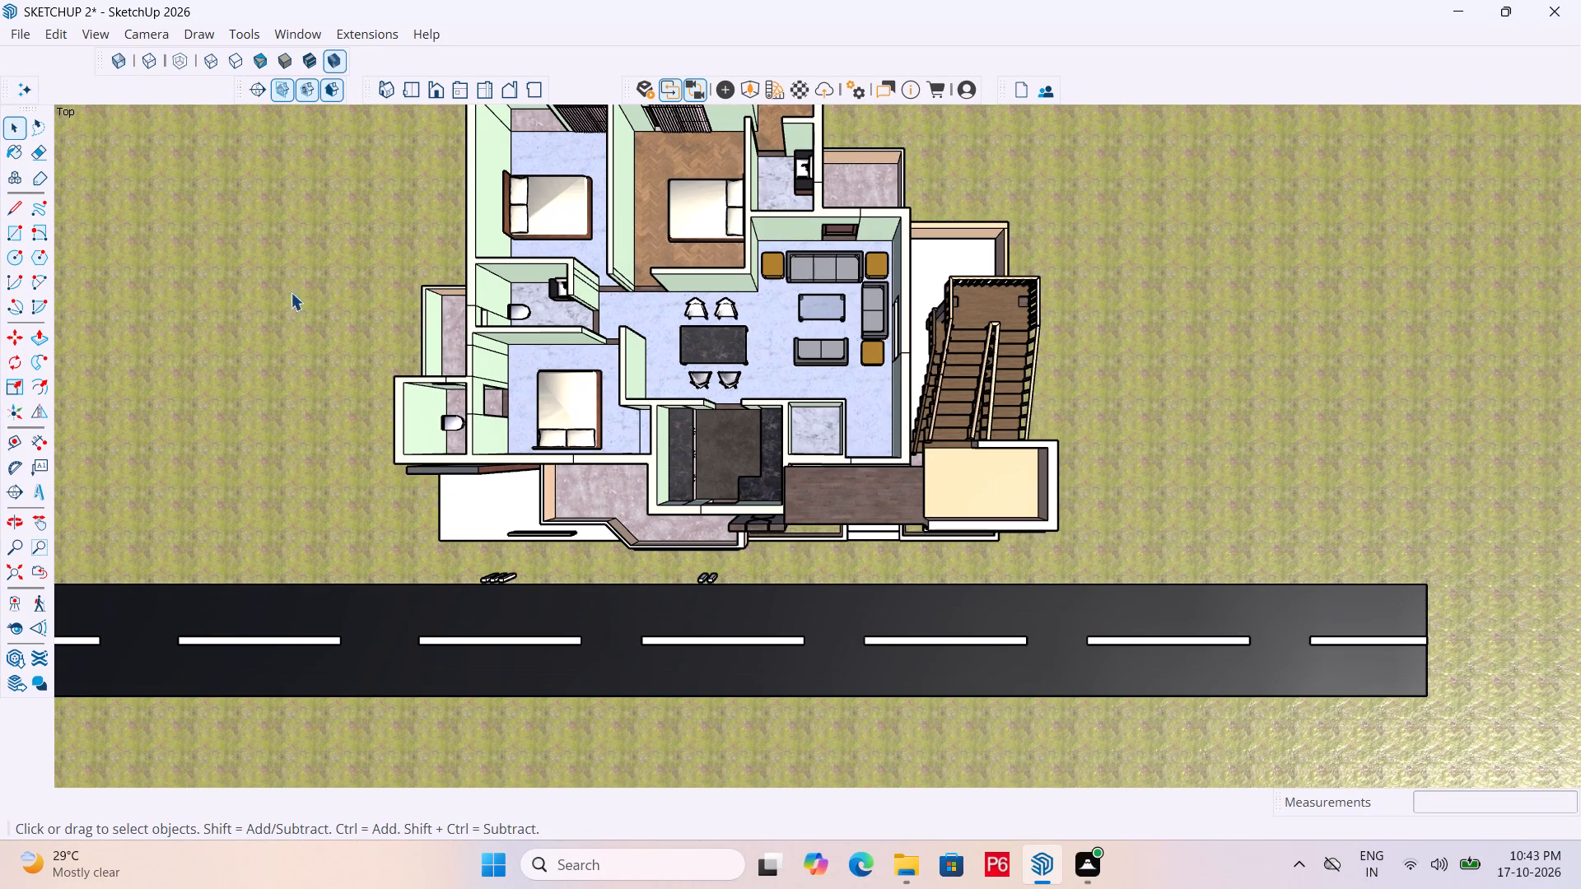
pyautogui.scroll(3, 328, 284)
pyautogui.moveTo(444, 314); pyautogui.dragTo(542, 321, button='middle')
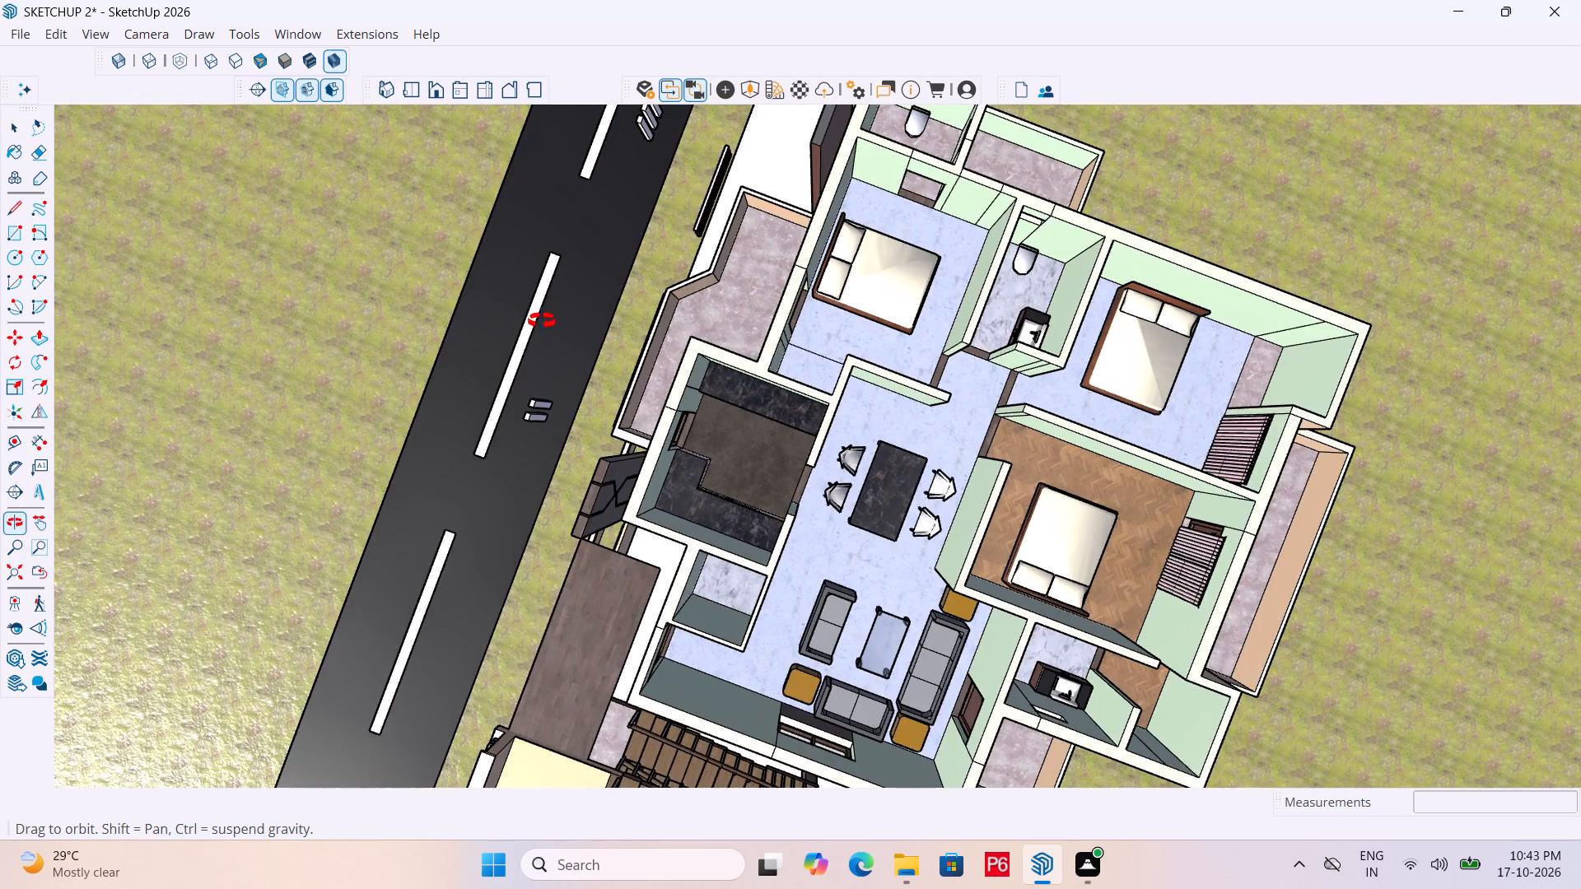
pyautogui.moveTo(542, 321); pyautogui.dragTo(529, 312, button='middle')
pyautogui.click(413, 86)
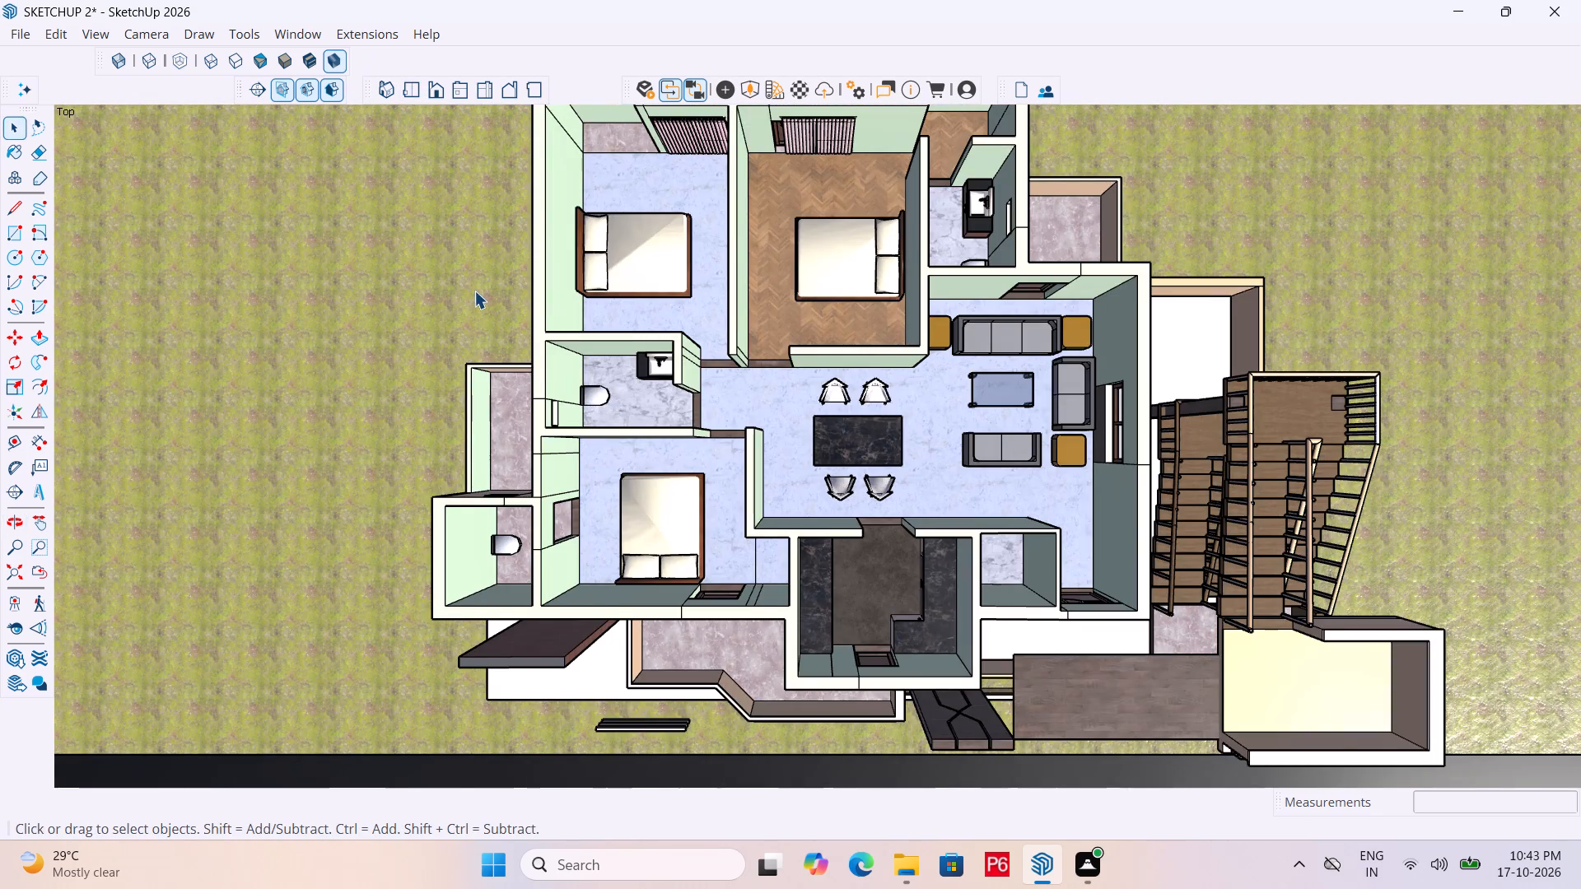
pyautogui.scroll(-3, 465, 287)
pyautogui.scroll(-1, 556, 342)
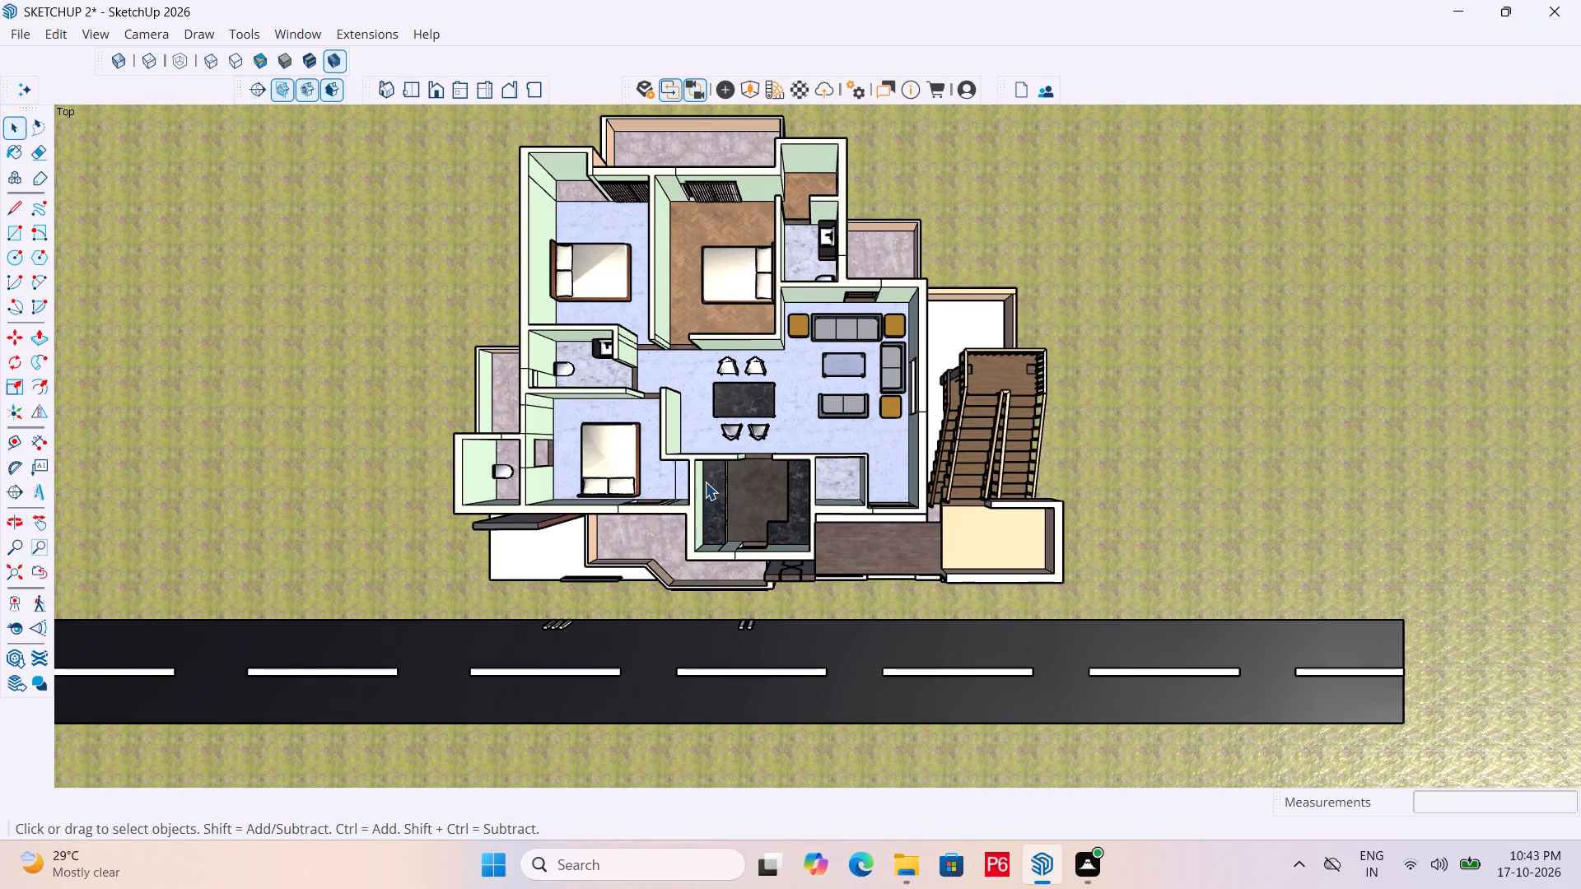
# Preview the current top view for Microsoft Print to PDF and inspect the enlarged floor plan across the page.
pyautogui.hotkey('ctrl', 'p')
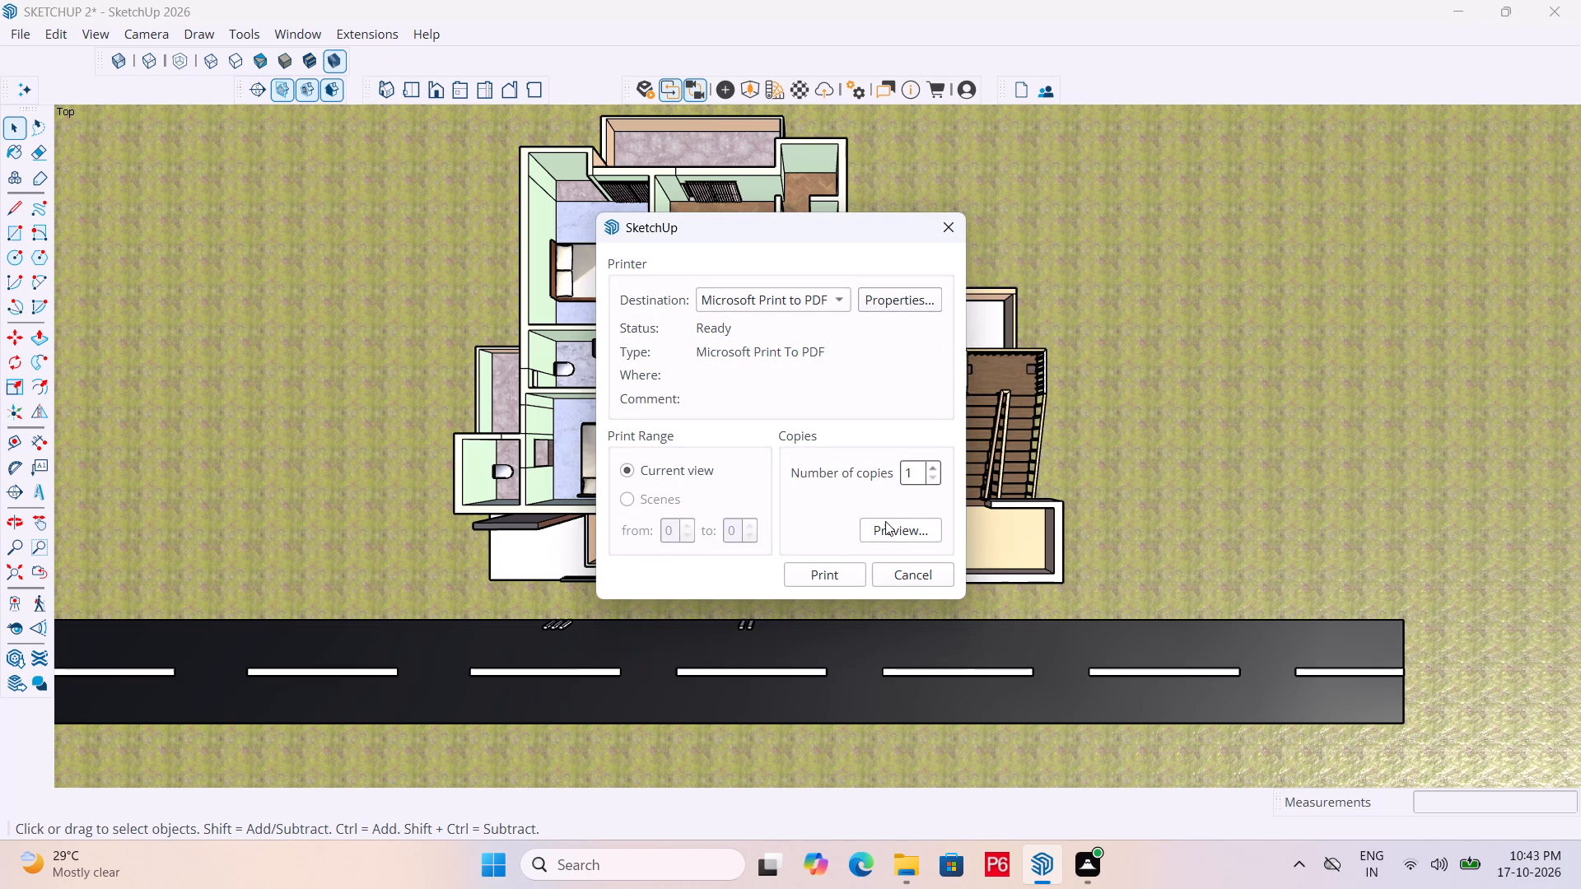
pyautogui.click(885, 526)
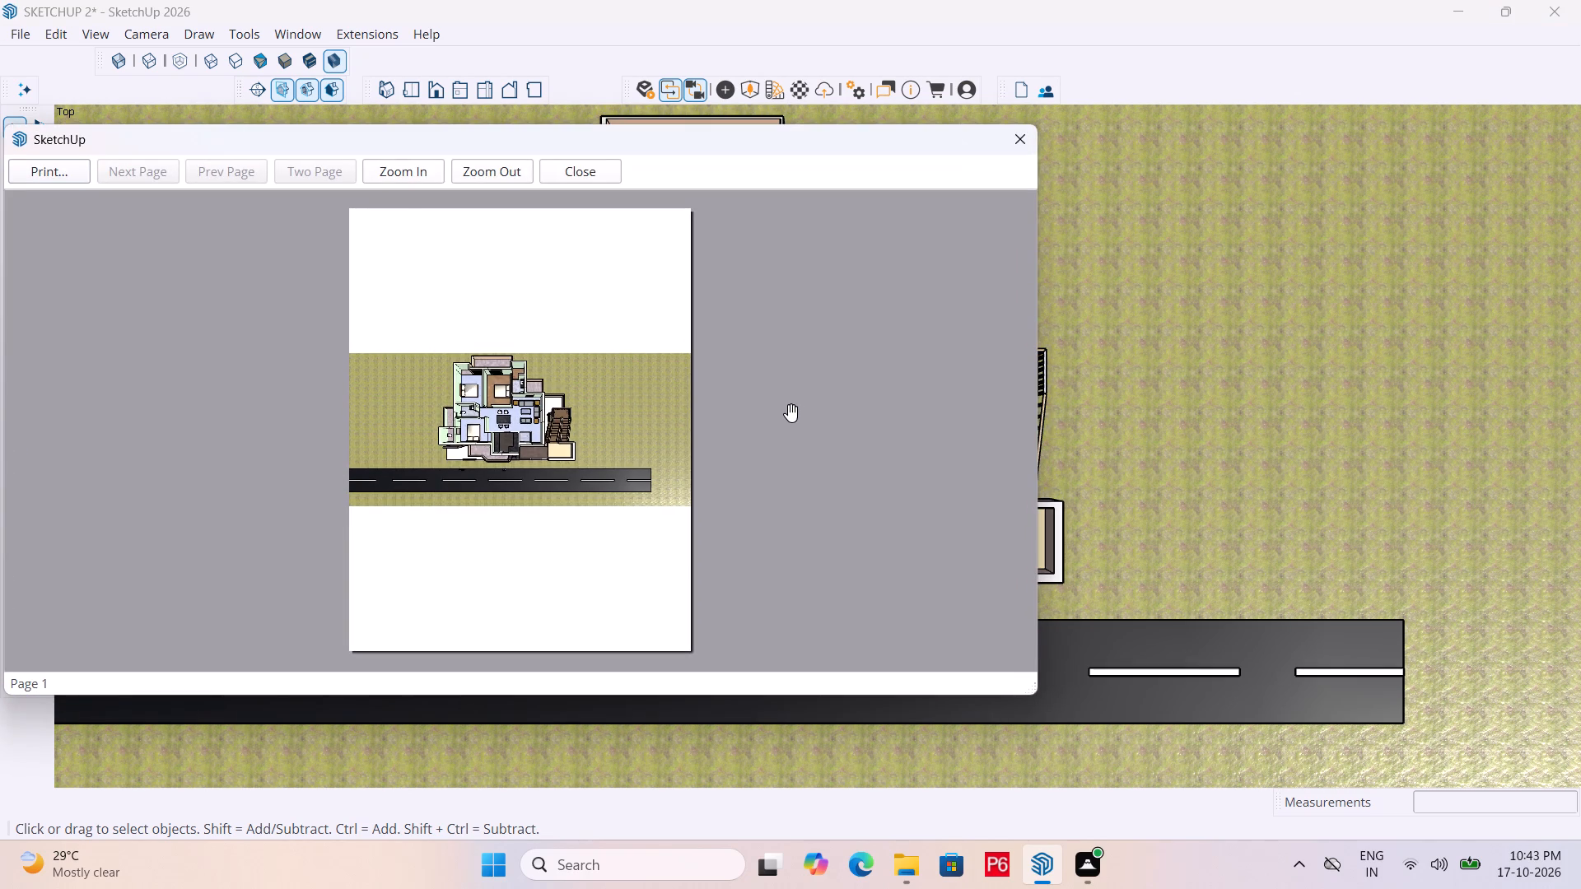
pyautogui.click(395, 173)
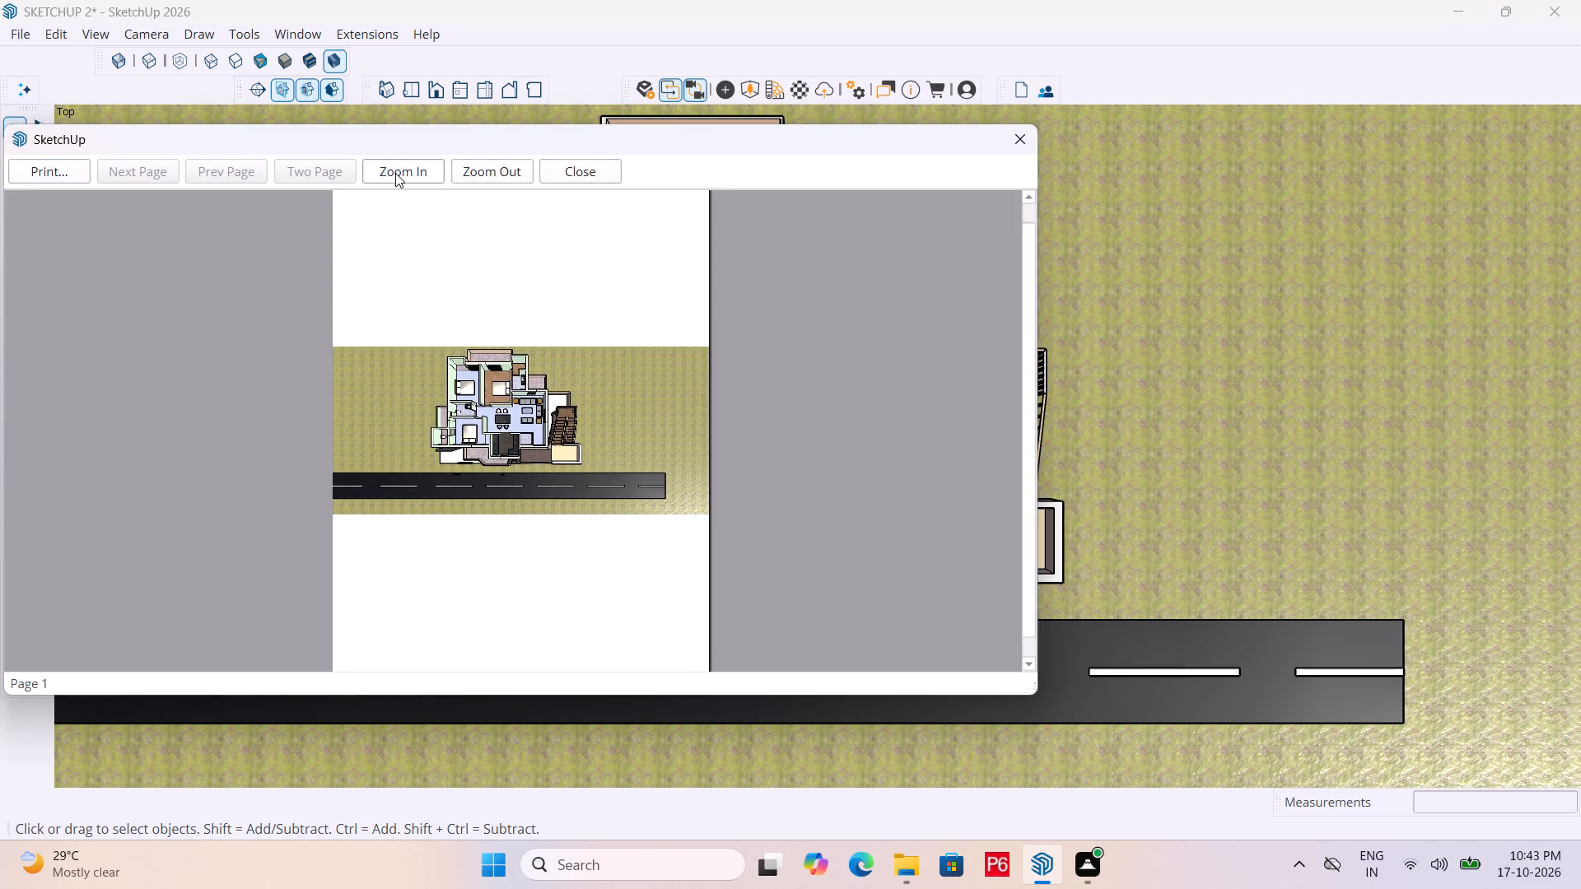
pyautogui.tripleClick(395, 173)
pyautogui.tripleClick(395, 173)
pyautogui.tripleClick(395, 173)
pyautogui.tripleClick(393, 172)
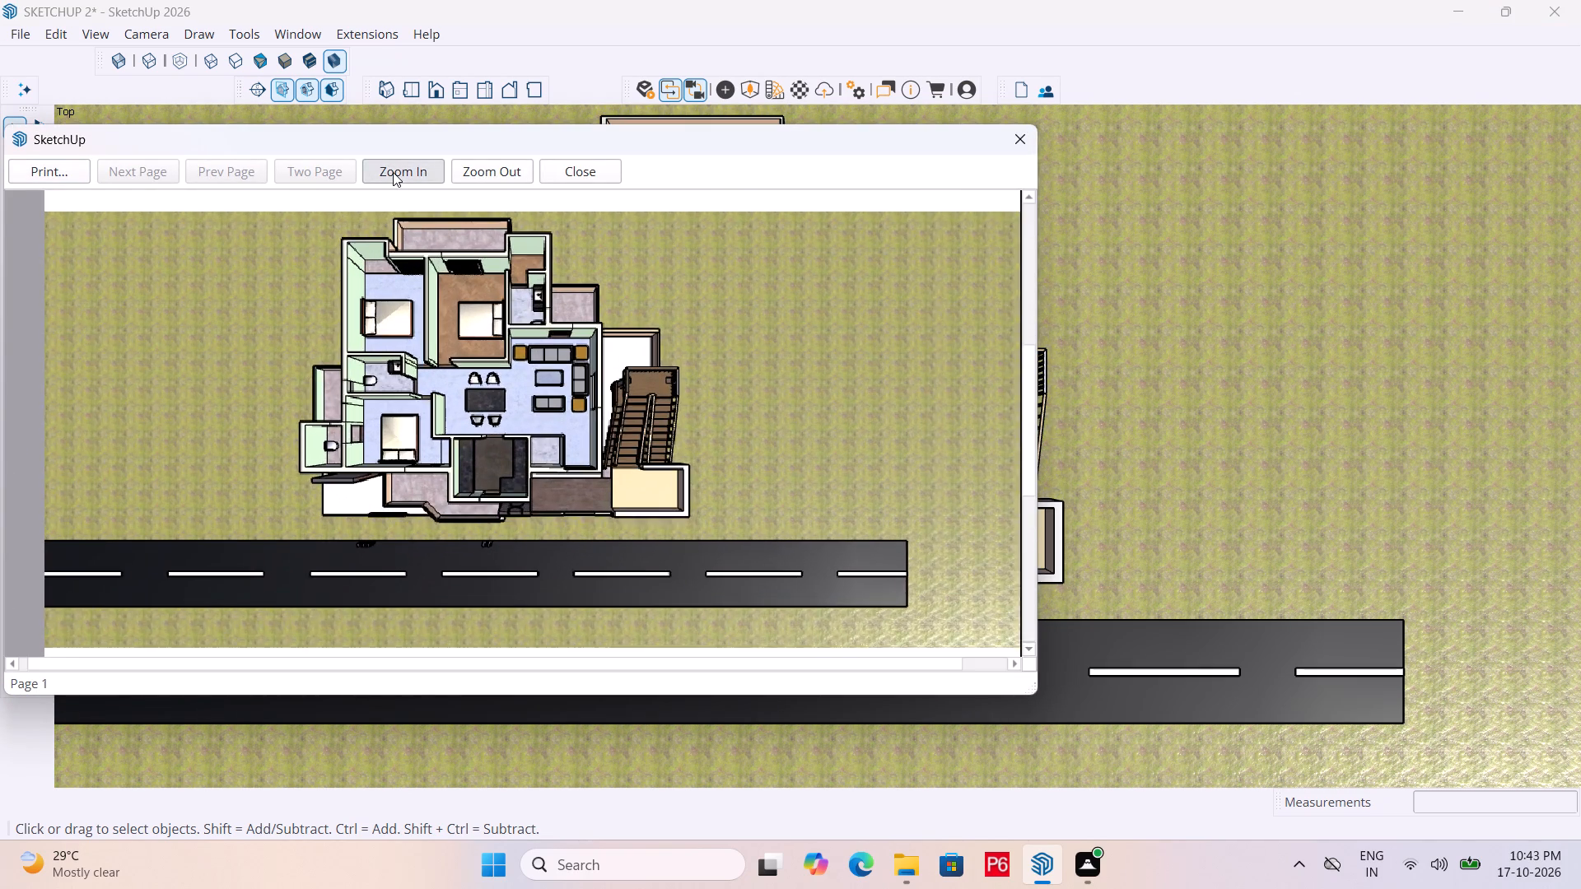
pyautogui.scroll(-1, 674, 422)
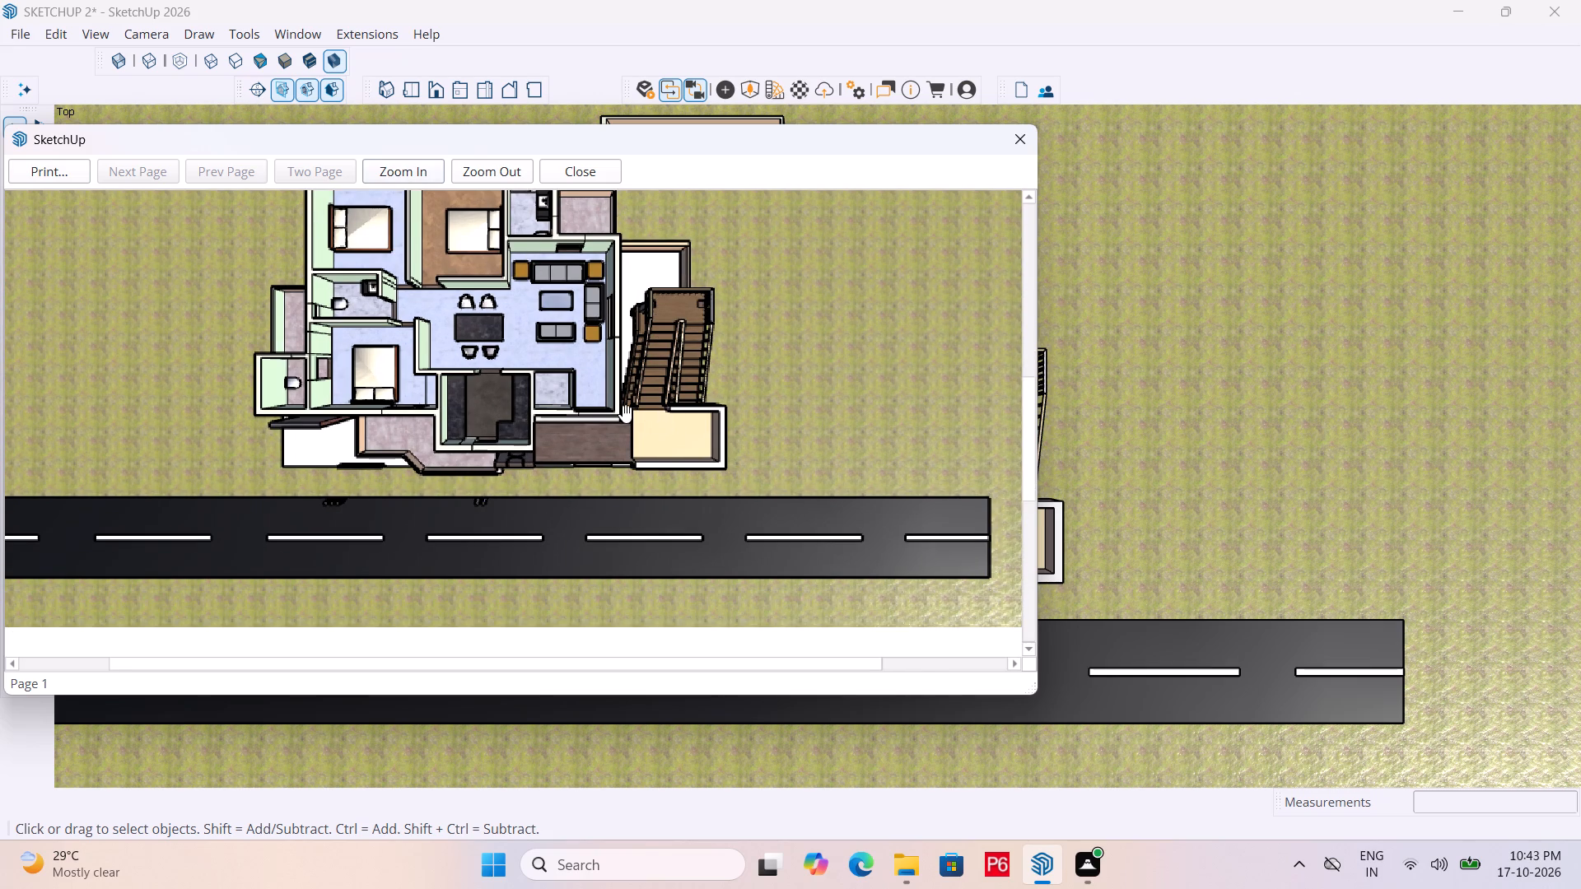
pyautogui.scroll(2, 626, 414)
pyautogui.scroll(-1, 629, 414)
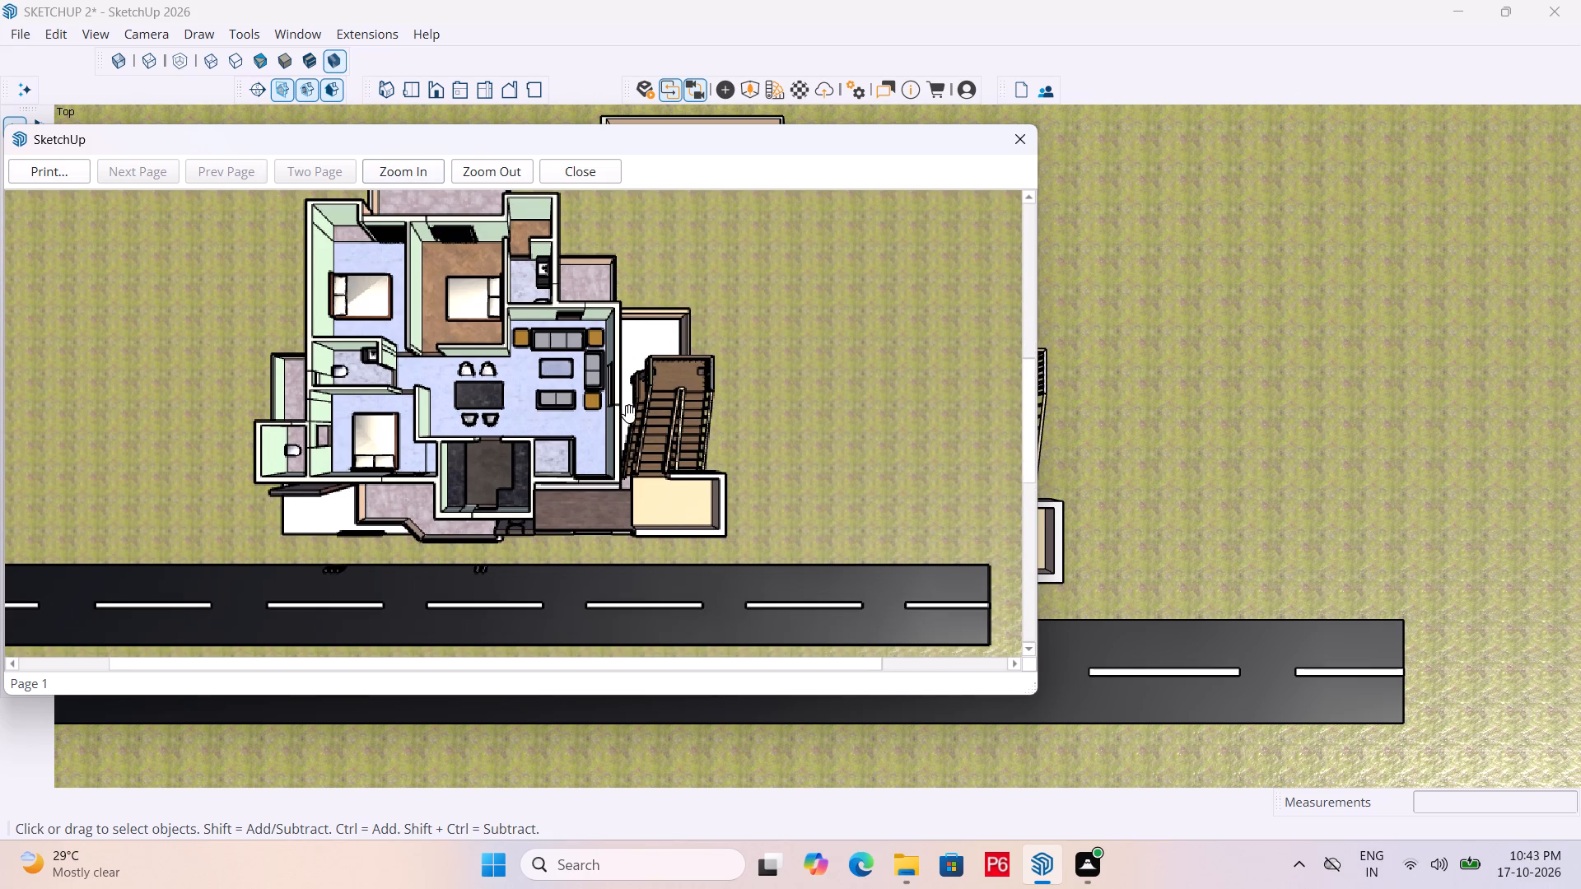
pyautogui.click(501, 175)
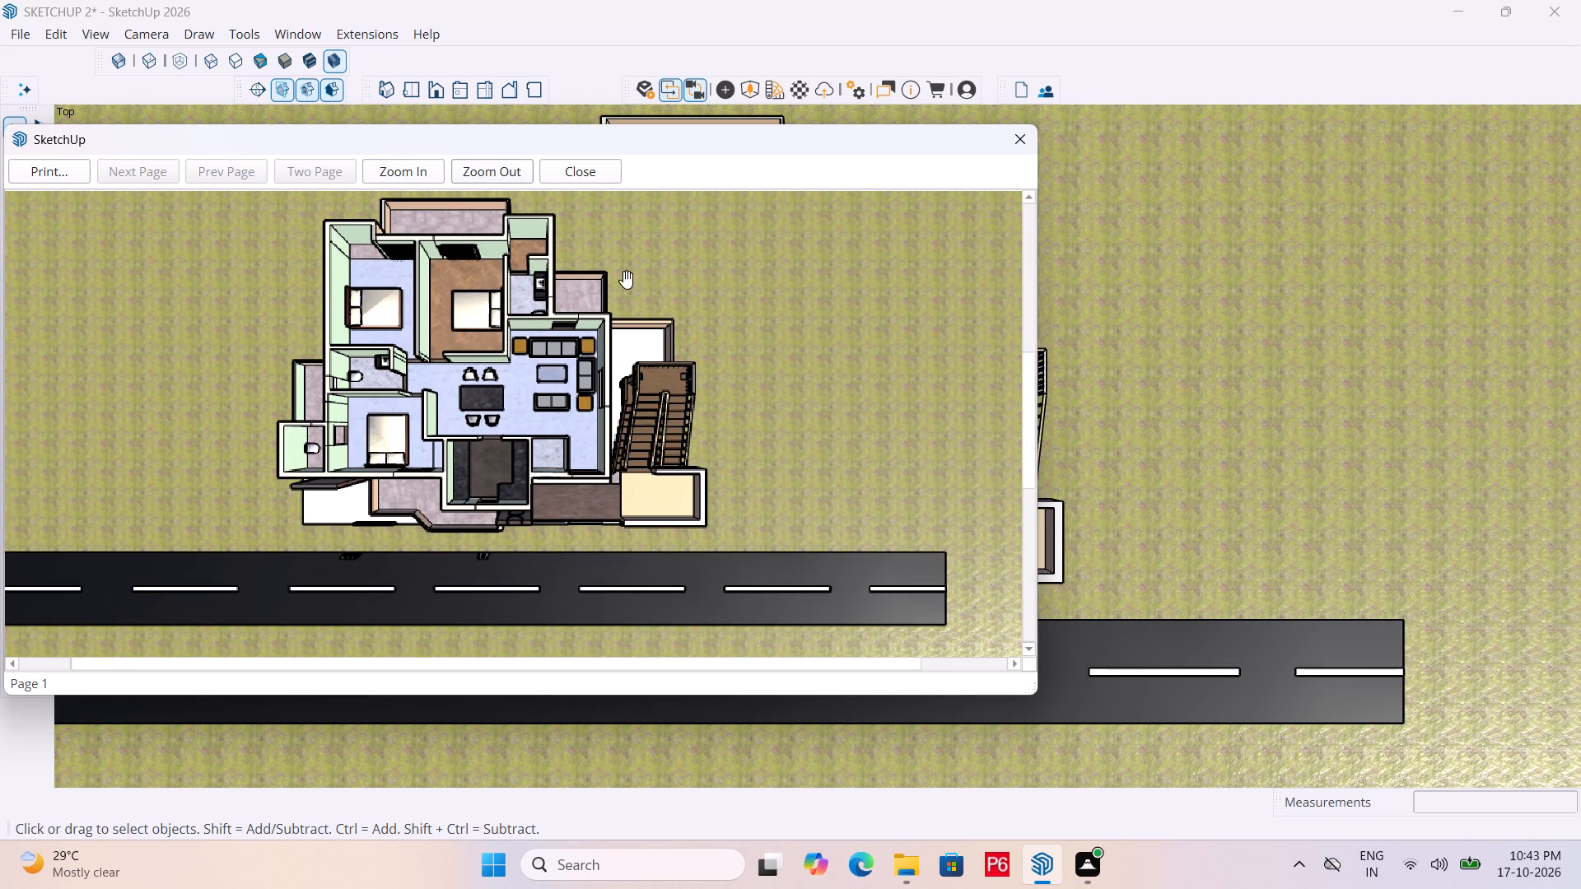
pyautogui.moveTo(525, 330); pyautogui.dragTo(693, 338, button='middle')
pyautogui.moveTo(356, 470); pyautogui.dragTo(408, 468, button='middle')
pyautogui.moveTo(408, 468); pyautogui.dragTo(408, 468, button='middle')
pyautogui.moveTo(935, 666); pyautogui.dragTo(884, 662)
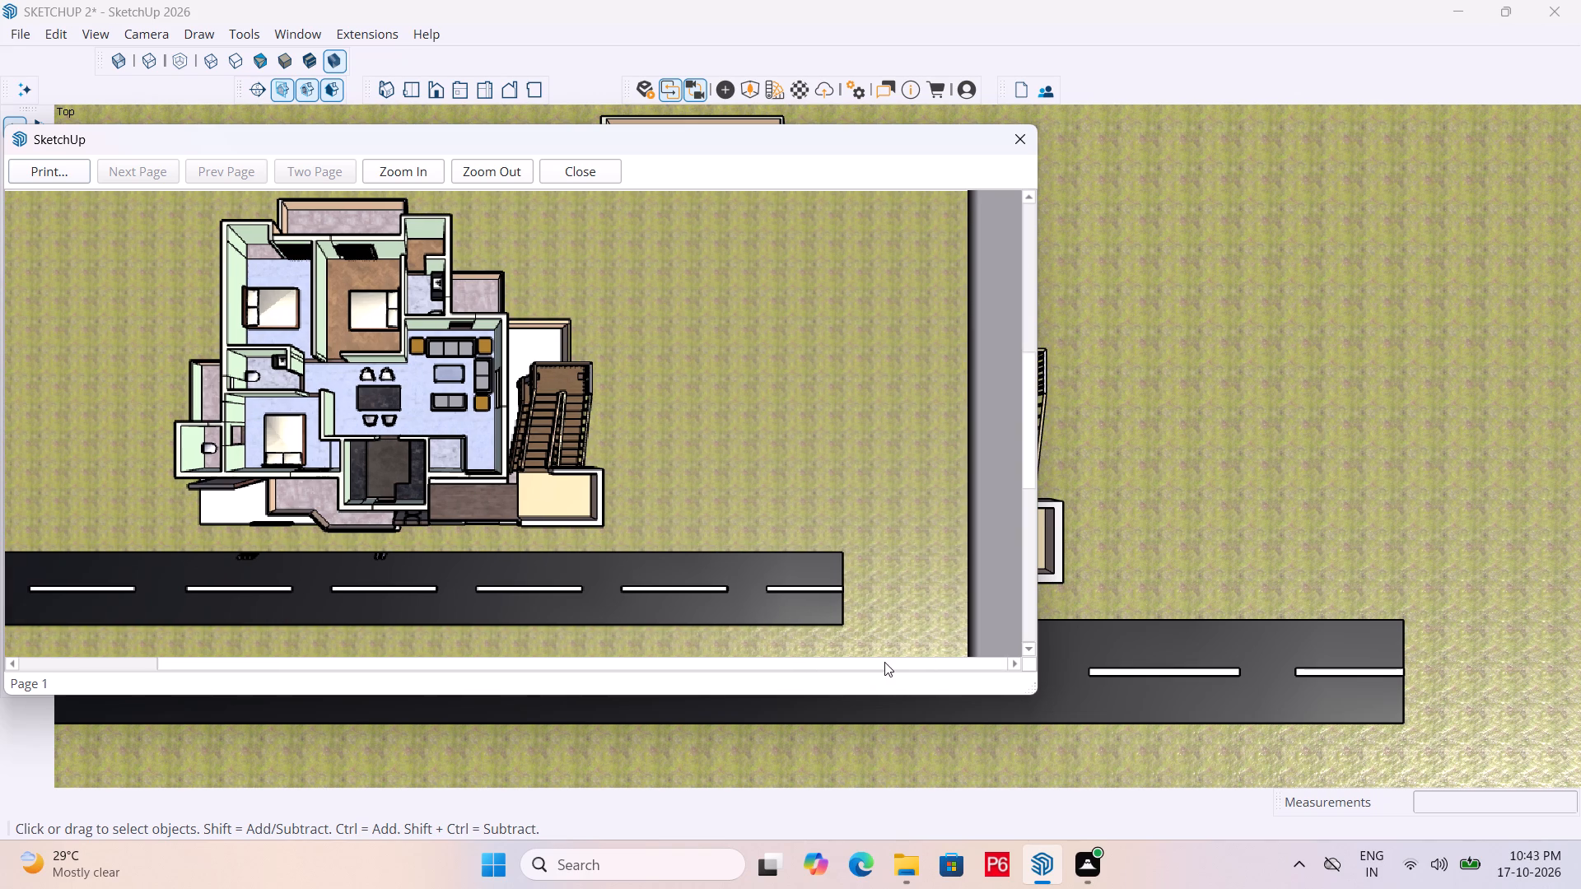
pyautogui.moveTo(884, 662); pyautogui.dragTo(864, 662)
pyautogui.click(138, 668)
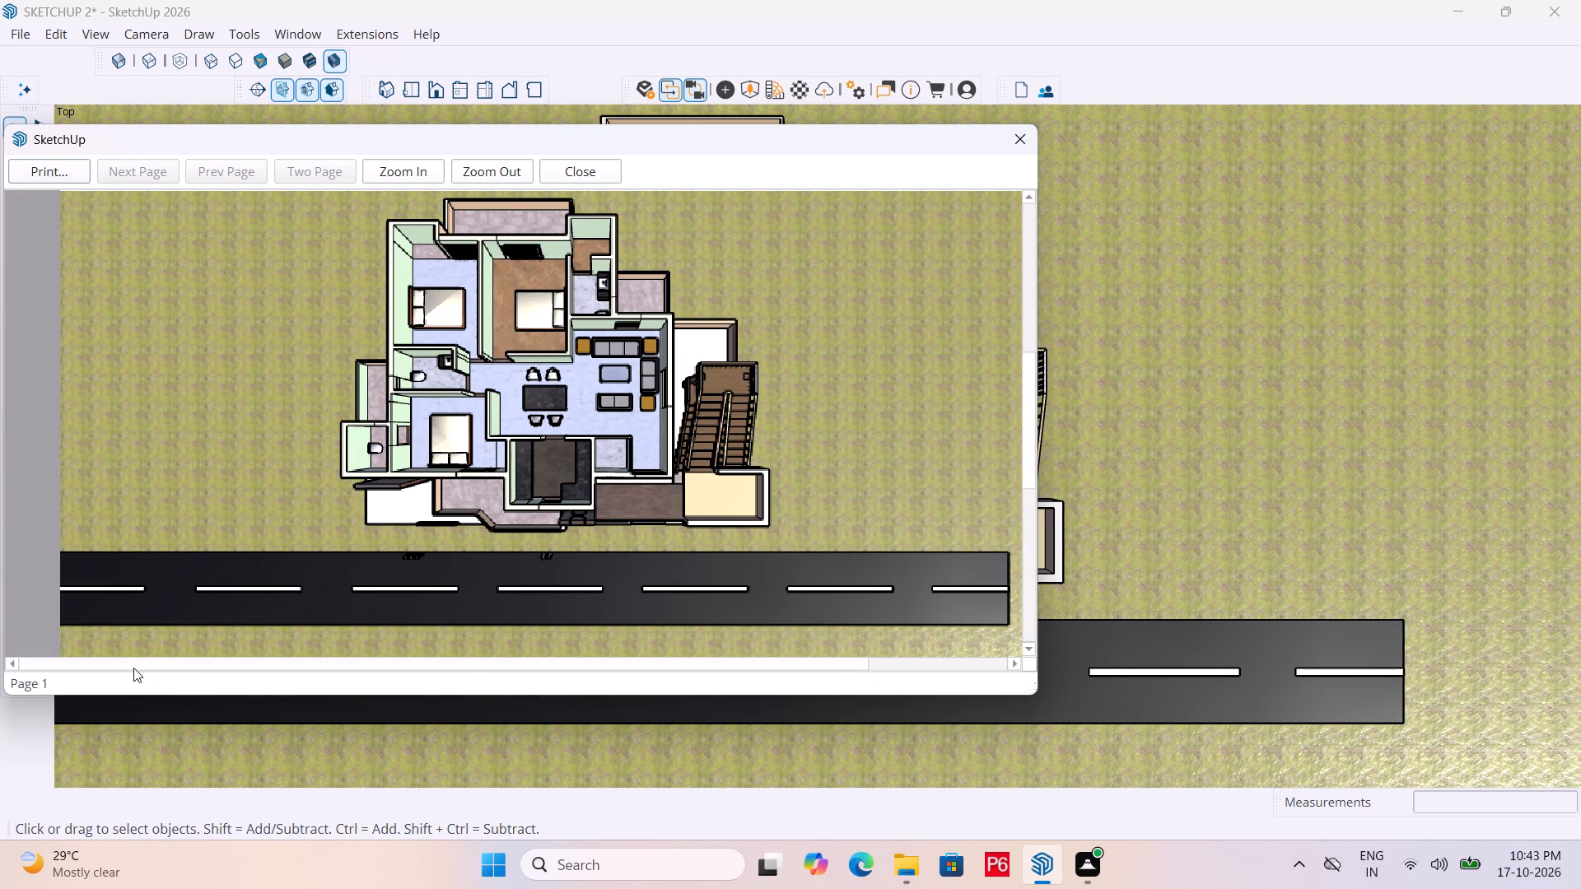
pyautogui.click(133, 668)
pyautogui.moveTo(125, 668); pyautogui.dragTo(113, 668)
pyautogui.click(78, 669)
# Print the previewed top view to a PDF named SKETCHUP 2 PDF T in the cad folder.
pyautogui.doubleClick(61, 179)
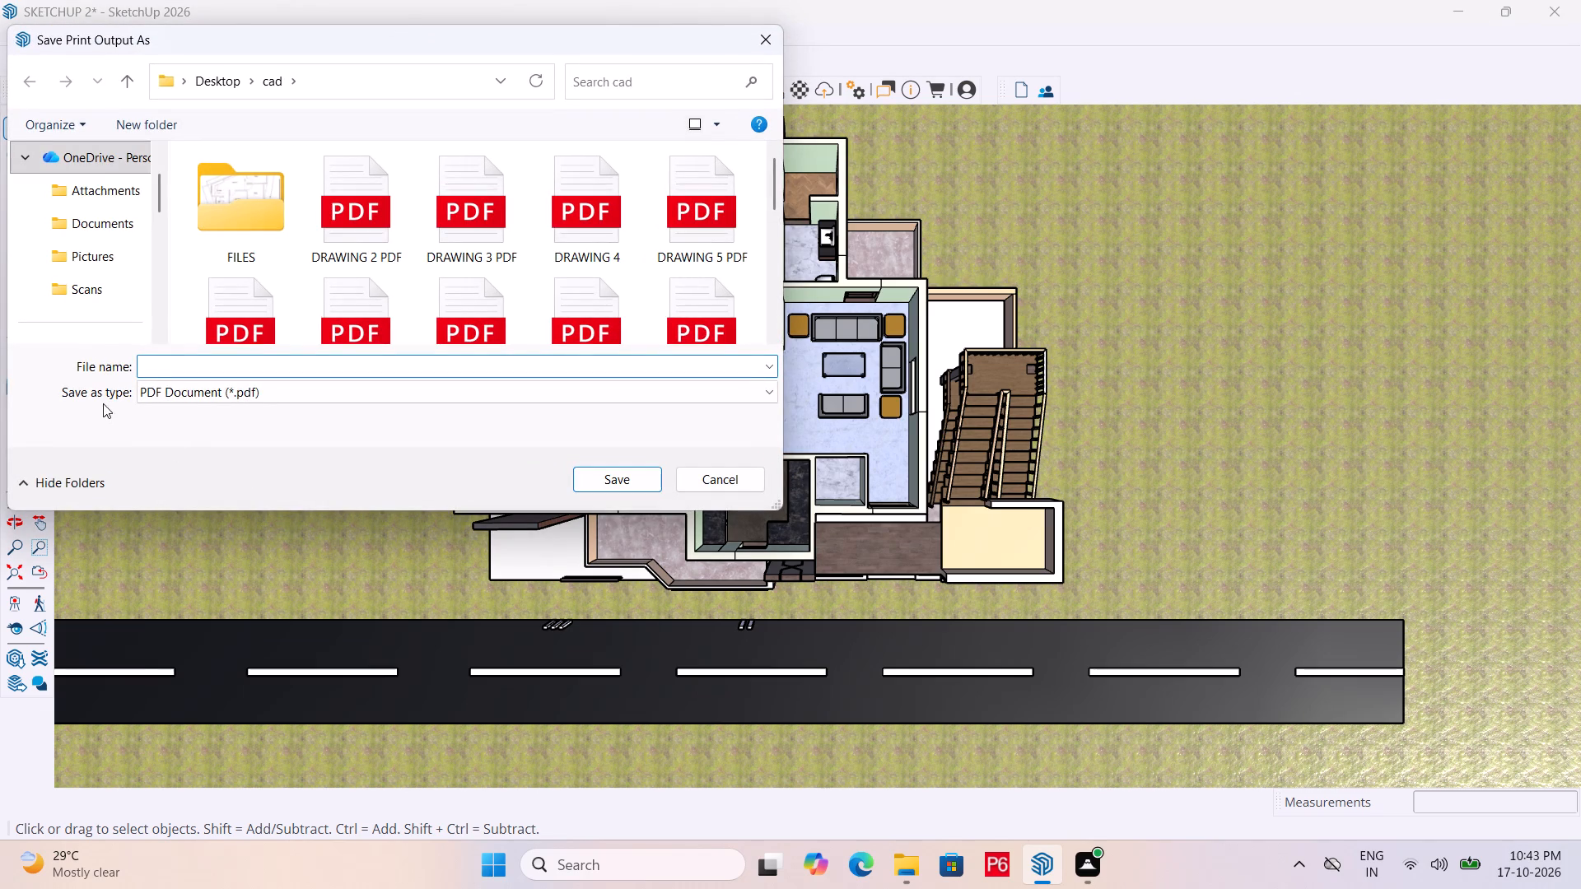
pyautogui.scroll(-3, 94, 250)
pyautogui.click(86, 261)
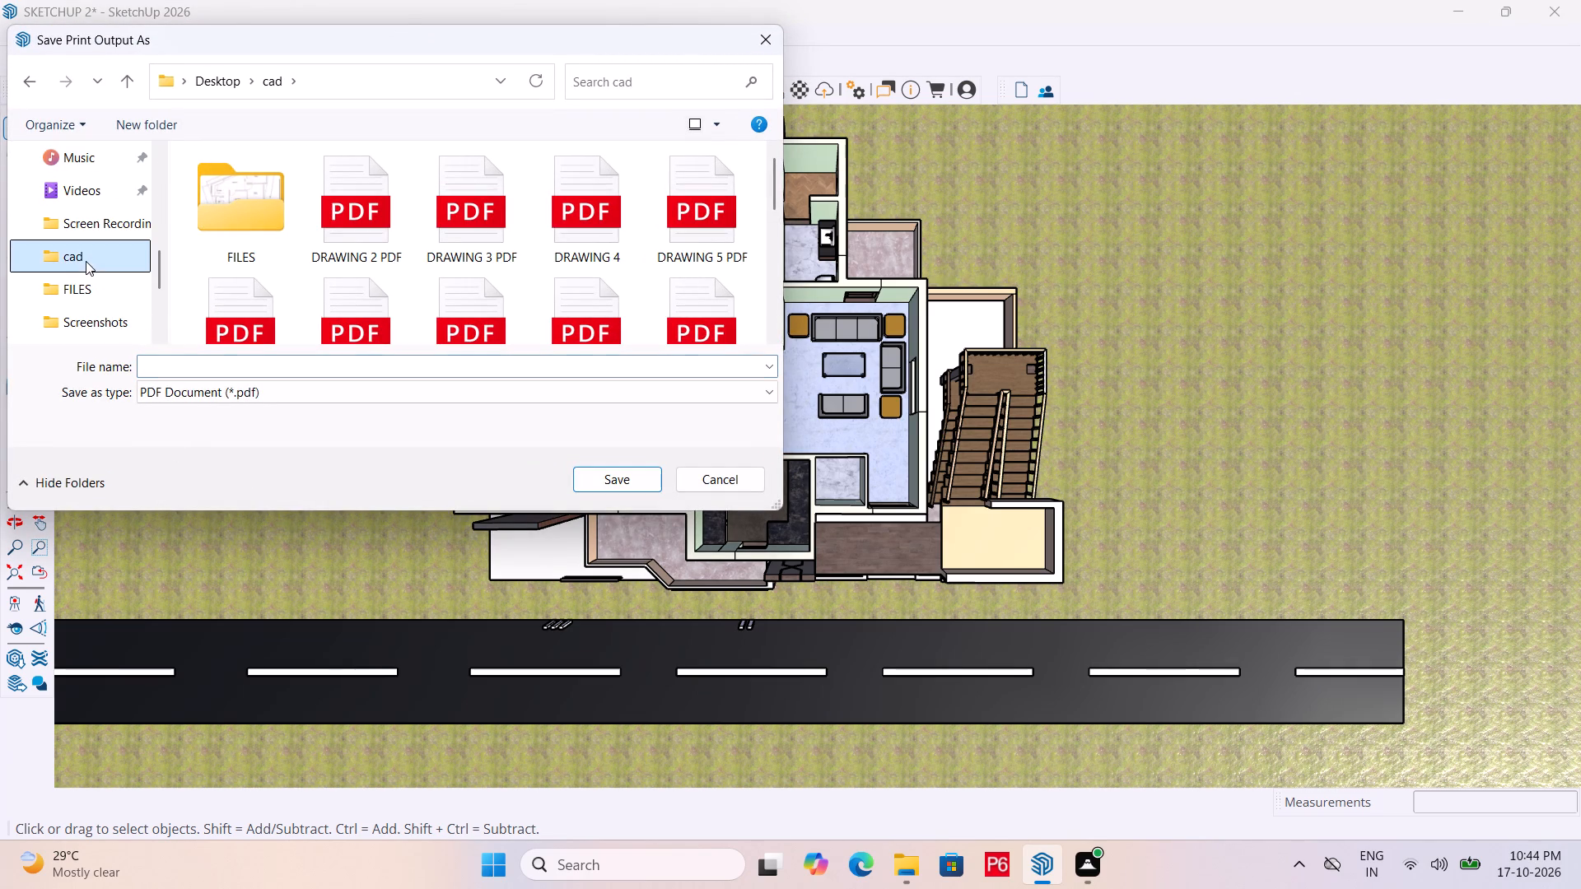
pyautogui.doubleClick(91, 258)
pyautogui.click(195, 367)
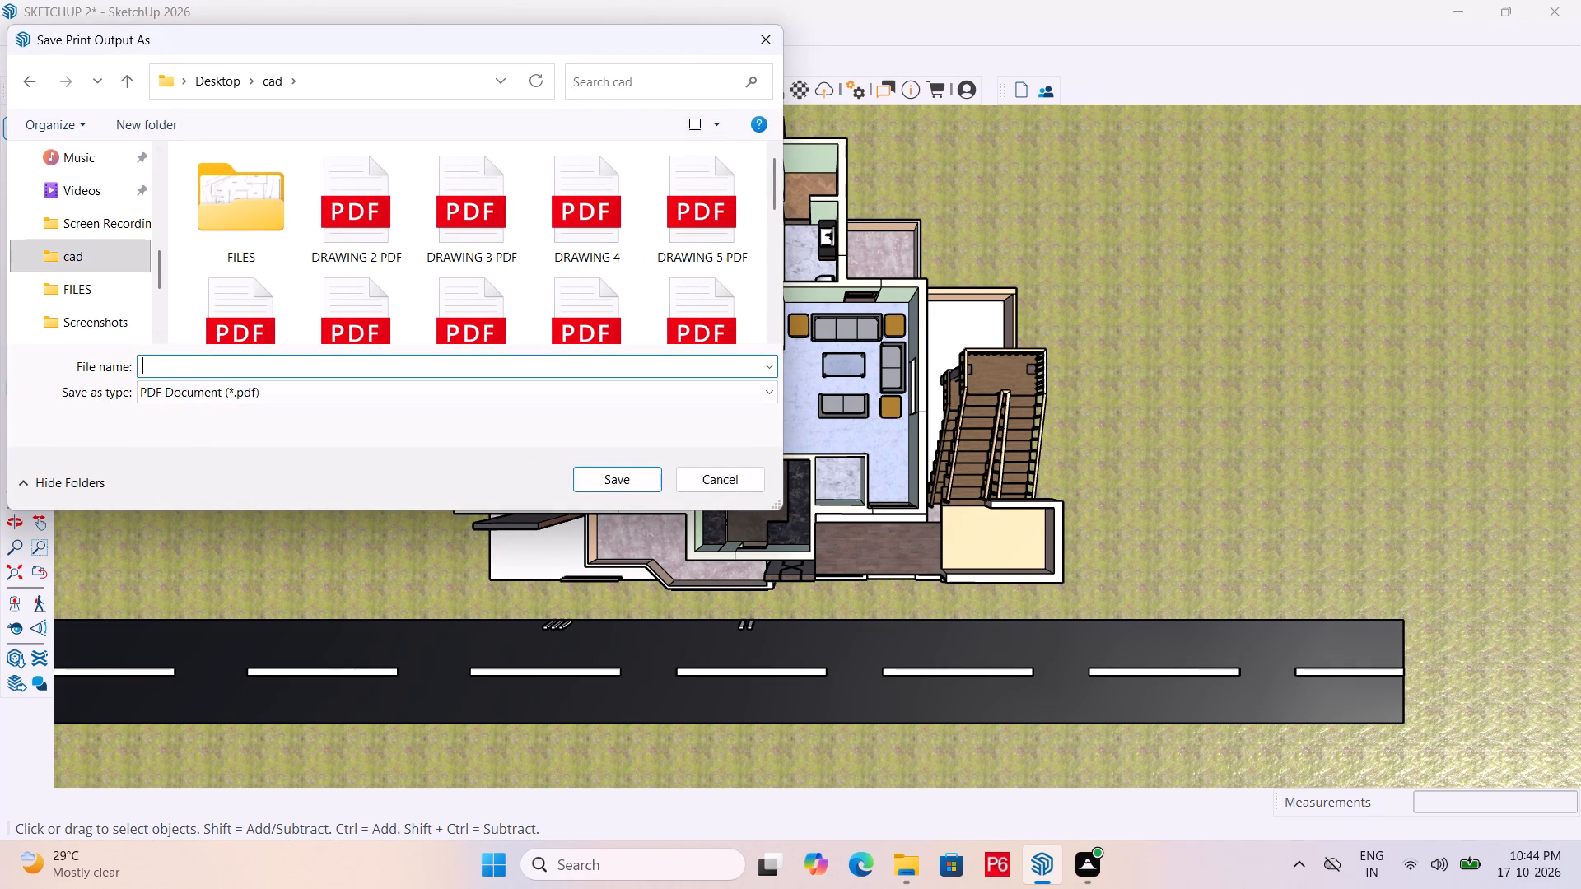
pyautogui.write('SKET')
pyautogui.press('c')
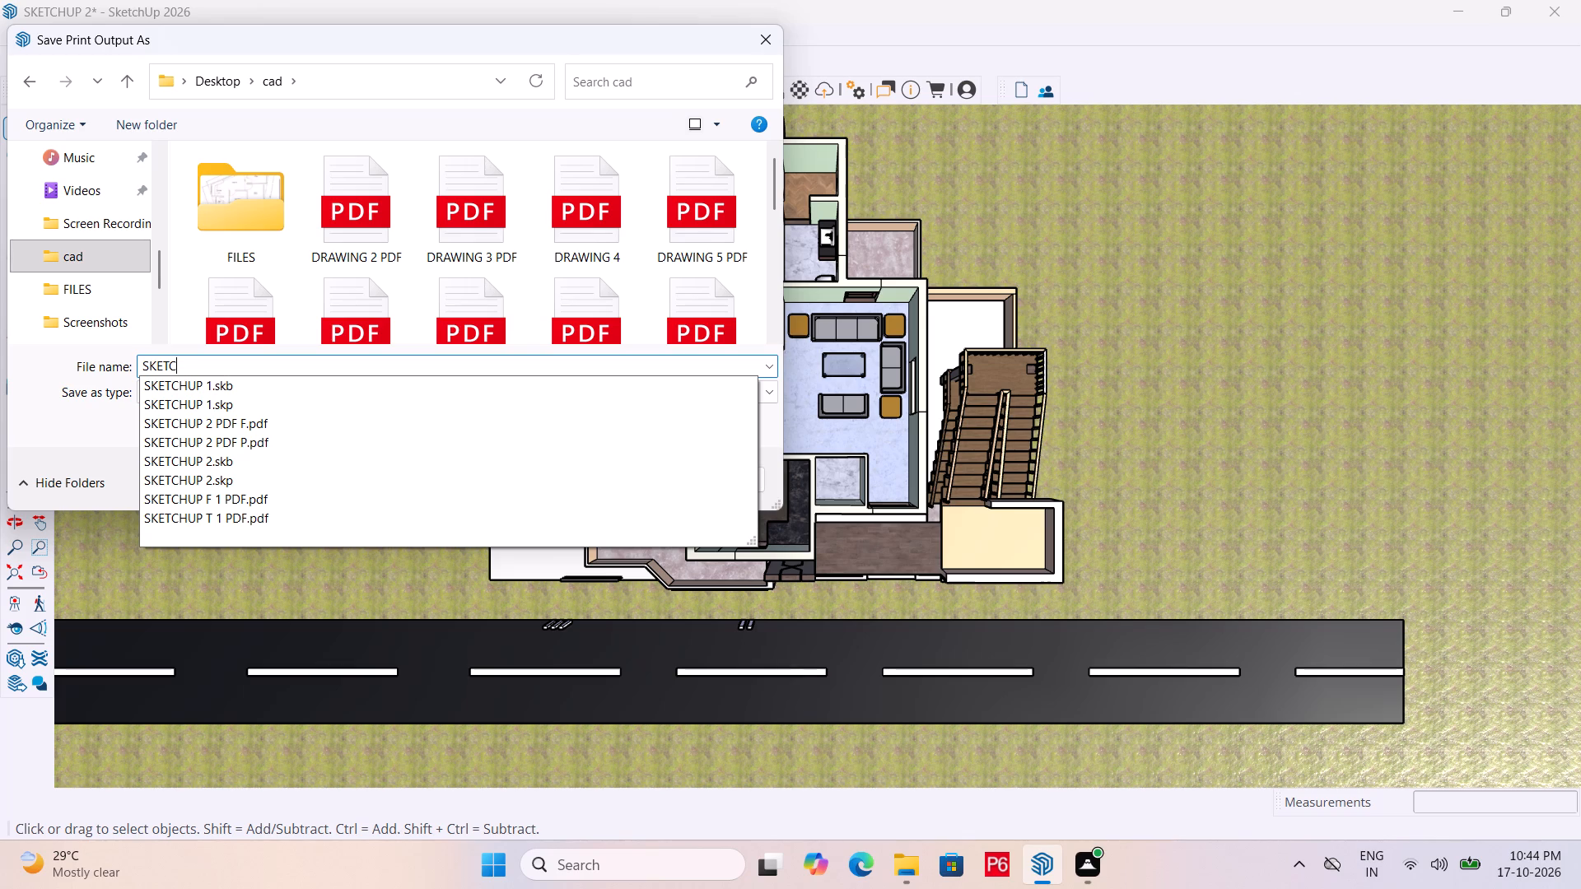
pyautogui.write('HUP')
pyautogui.press('space')
pyautogui.press('2')
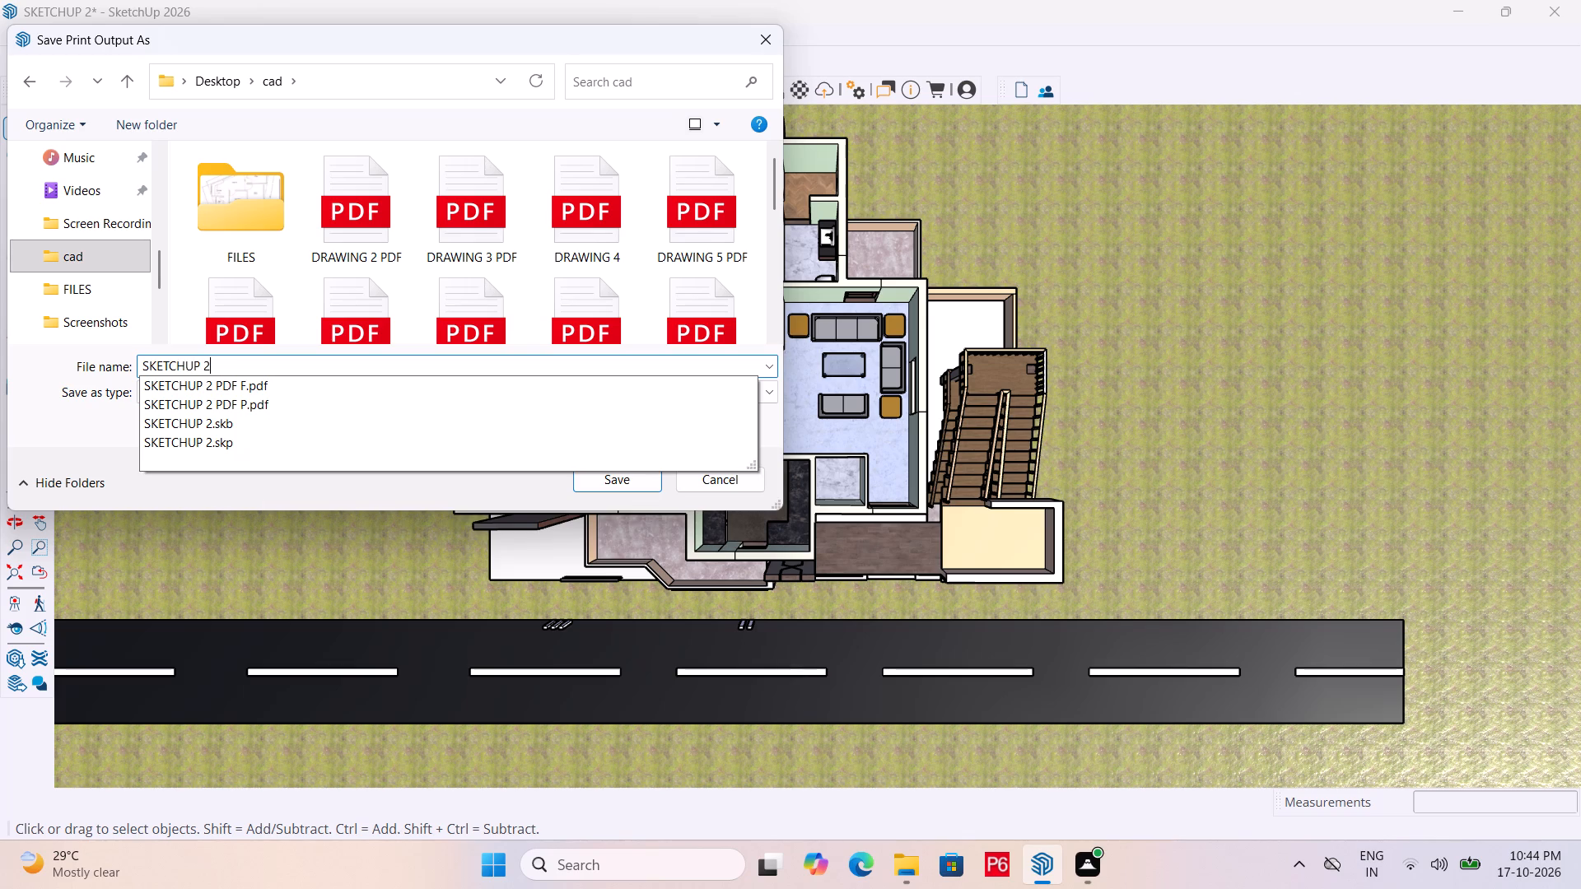
pyautogui.press('space')
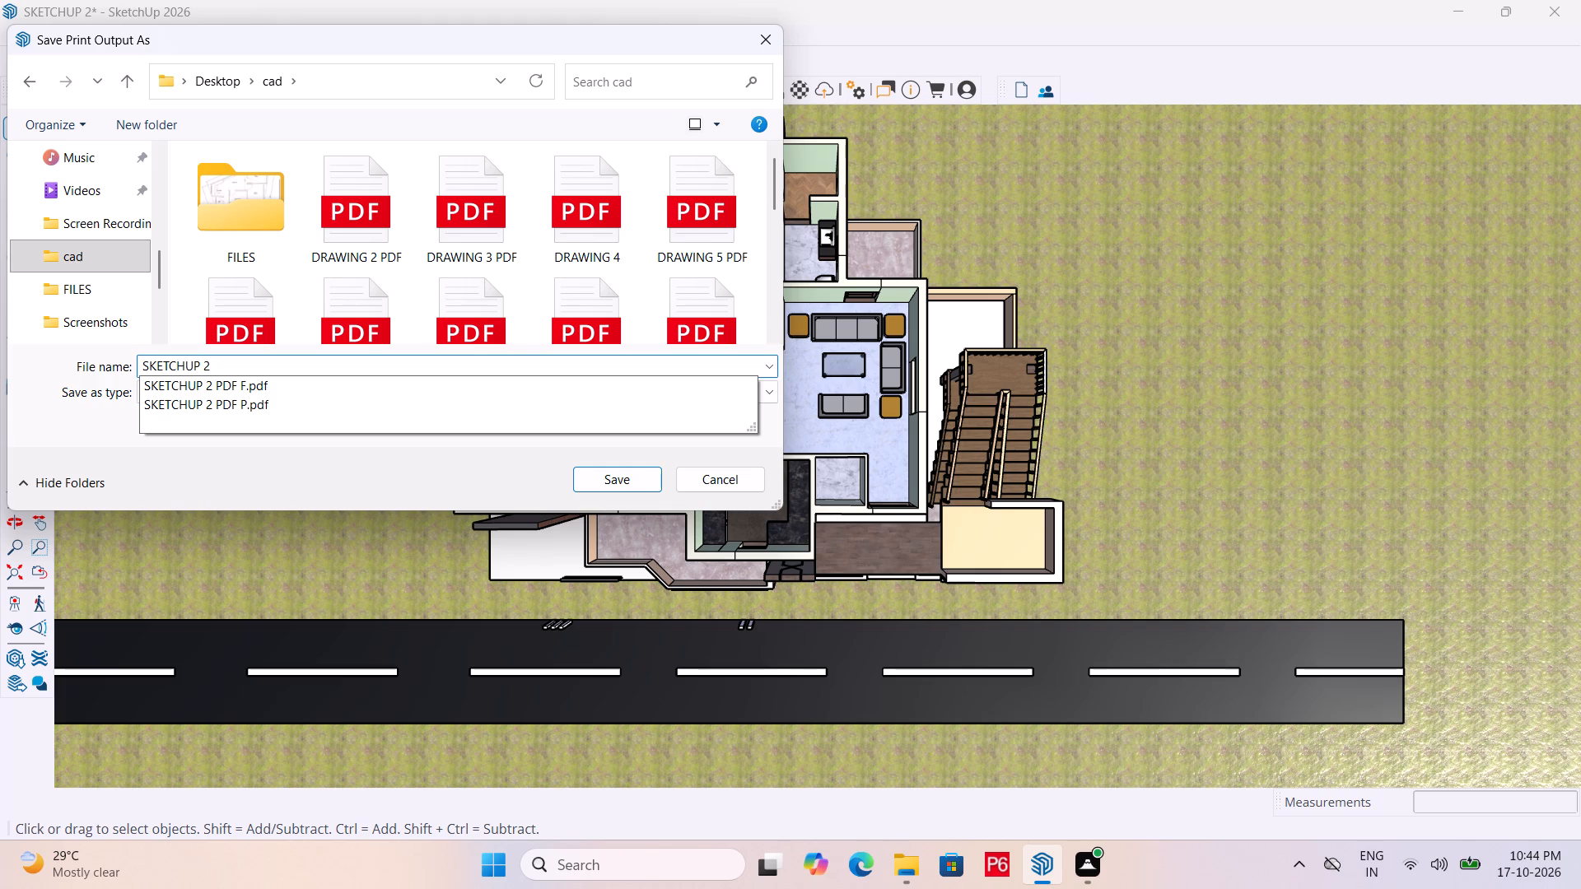
pyautogui.write('PDF T')
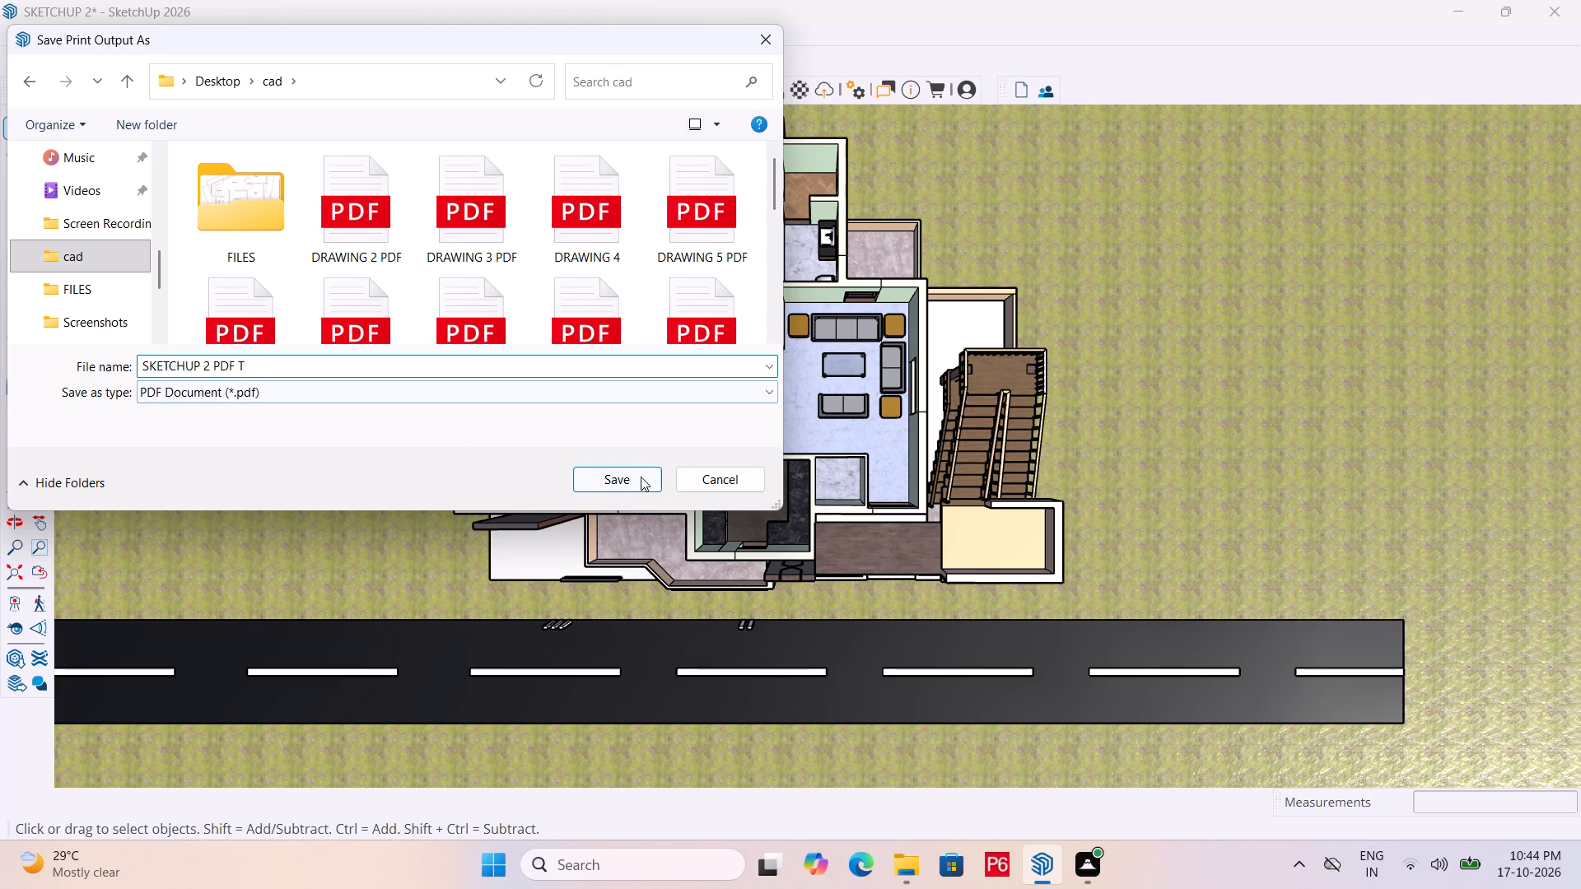
pyautogui.click(637, 478)
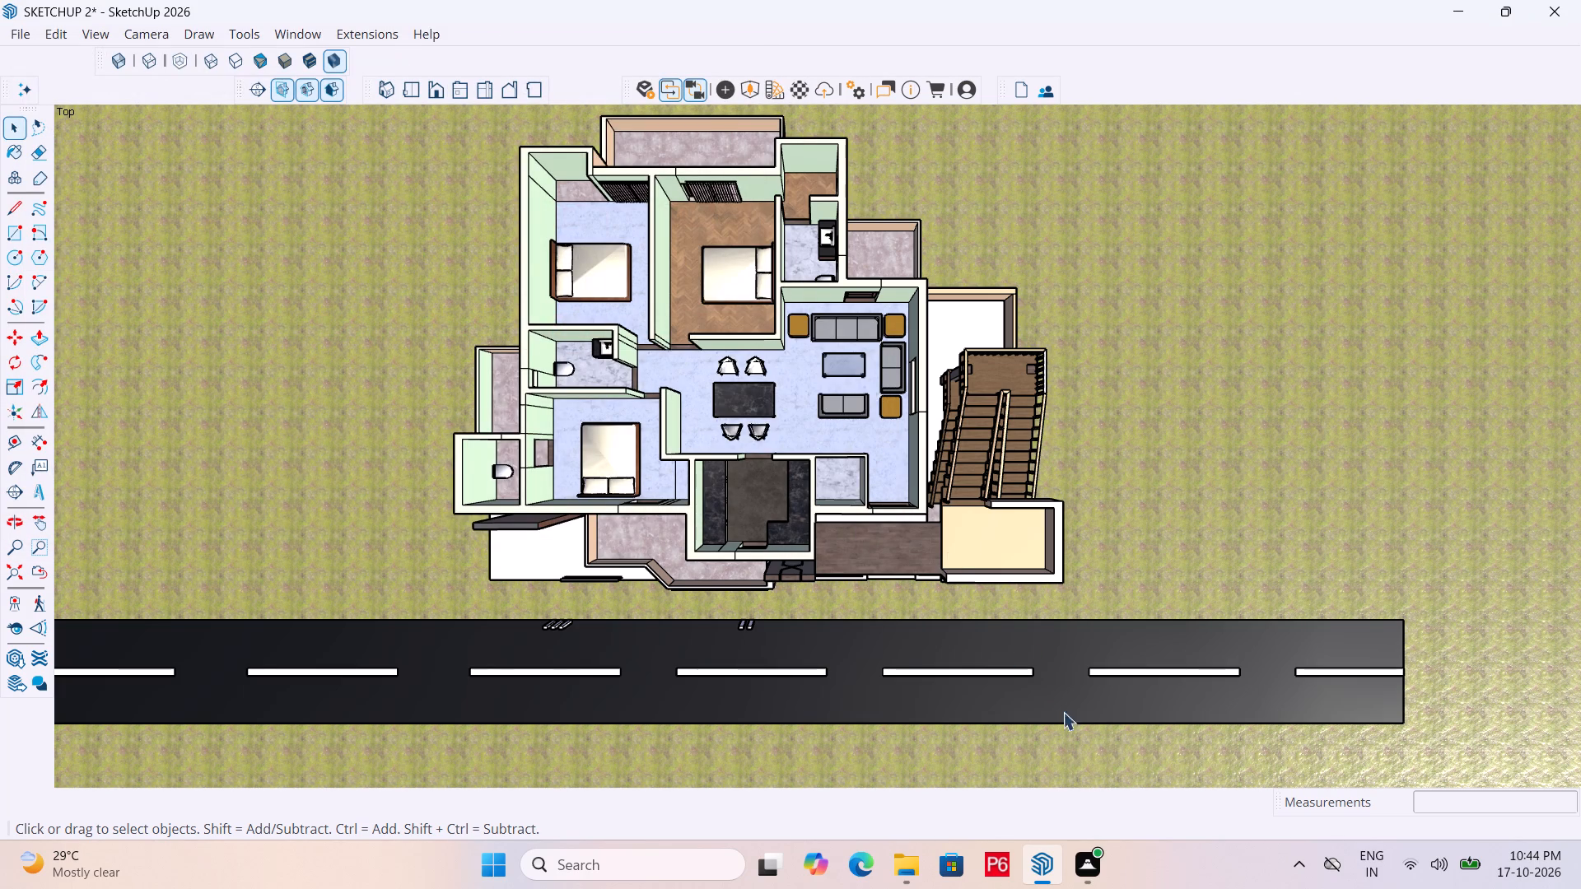
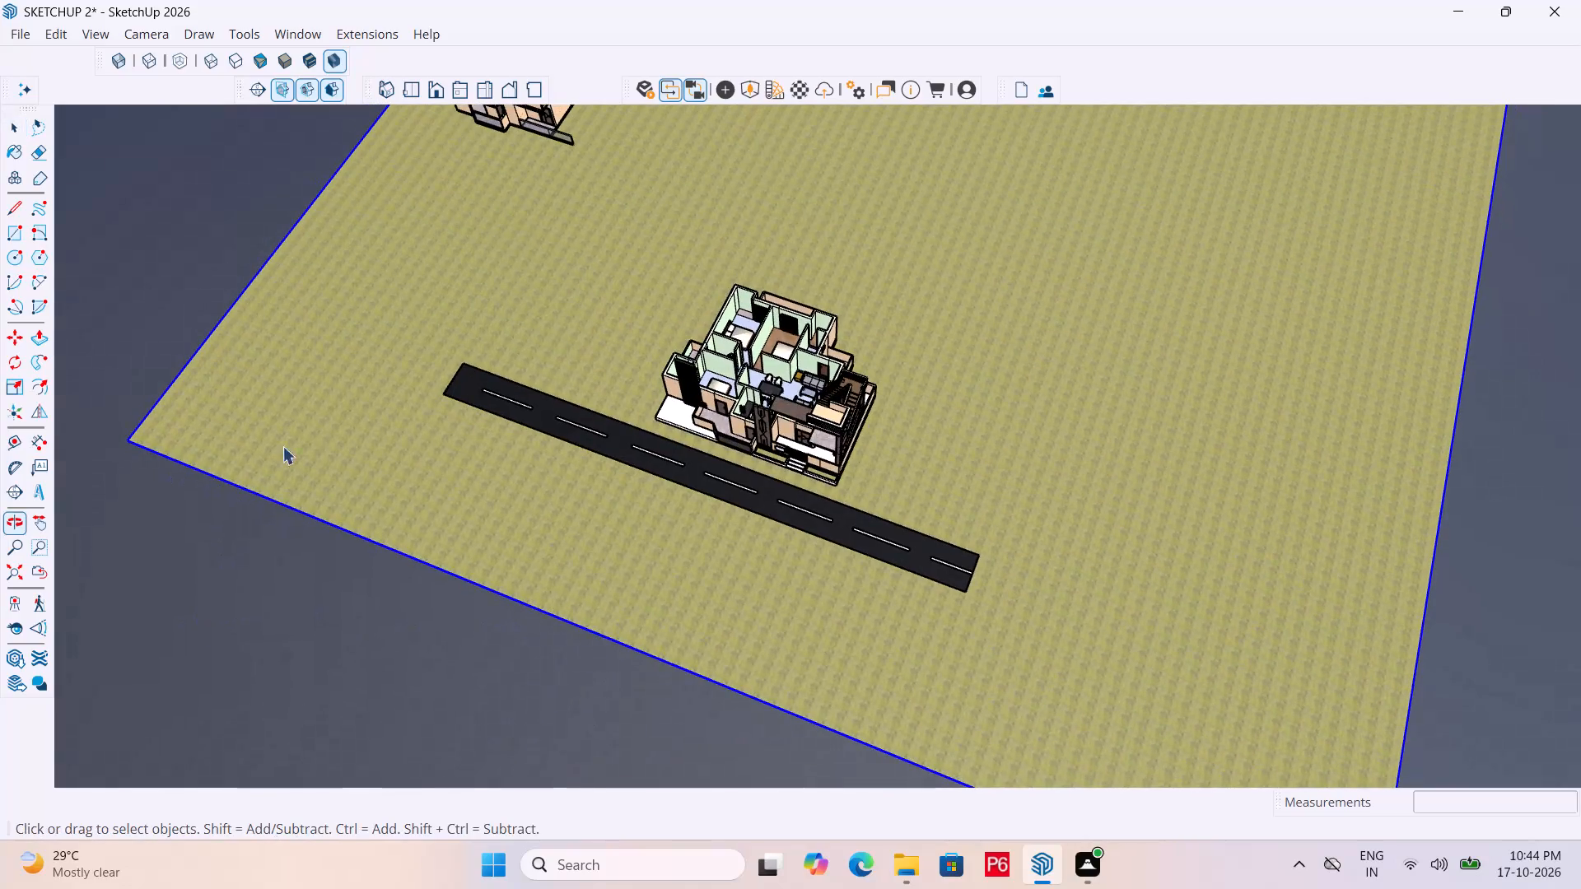
# Clear the ground selection and undo the removal of the upper storey and roof above the ground-floor layout.
pyautogui.doubleClick(211, 638)
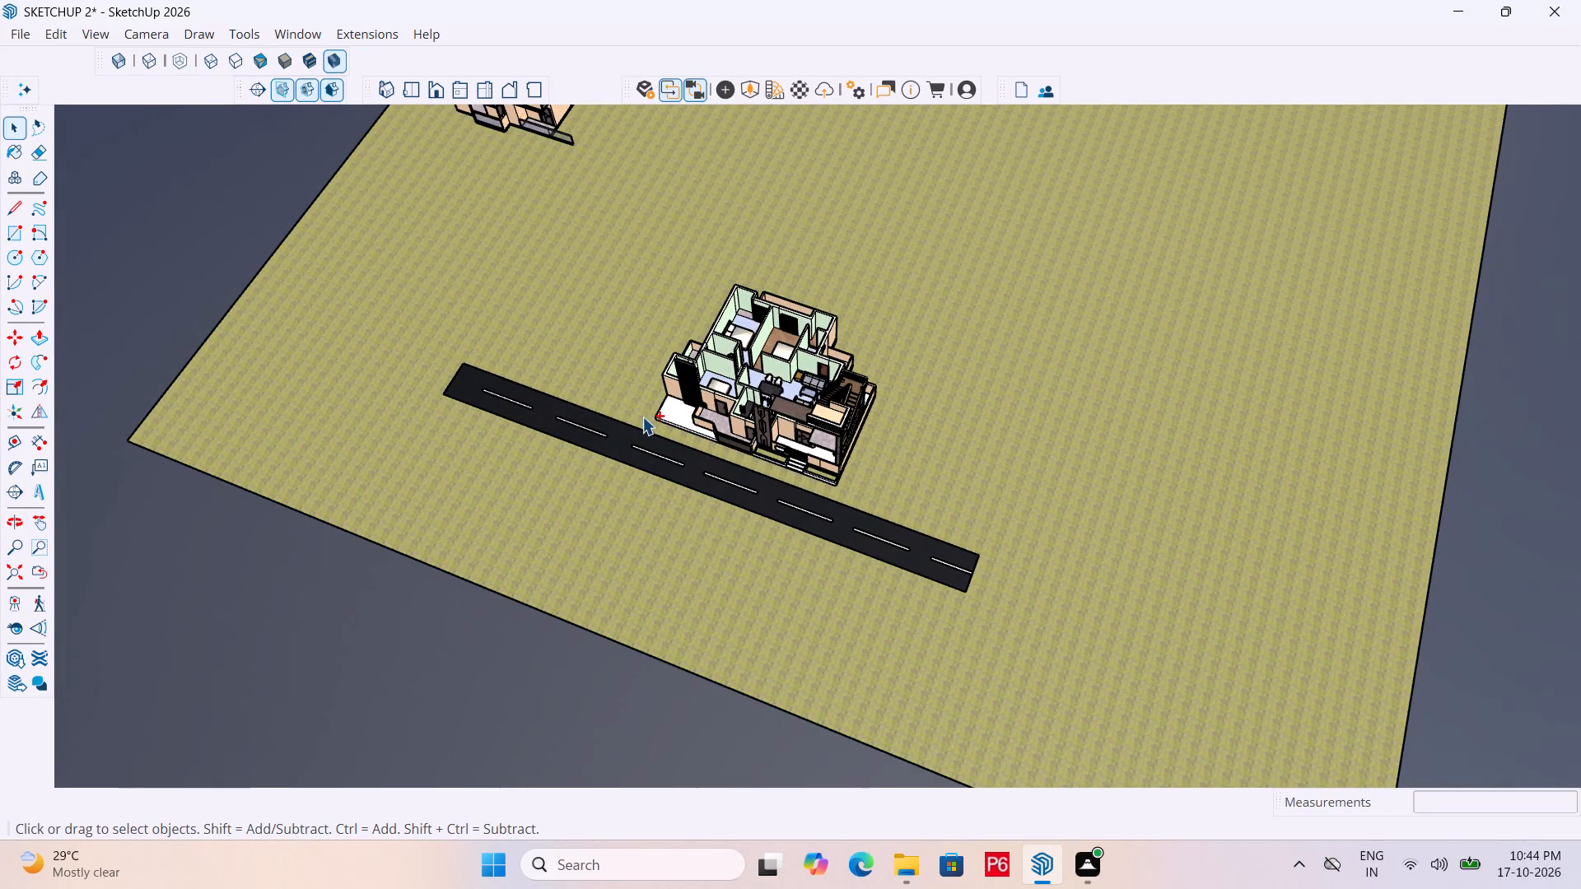
pyautogui.hotkey('ctrl', 'z')
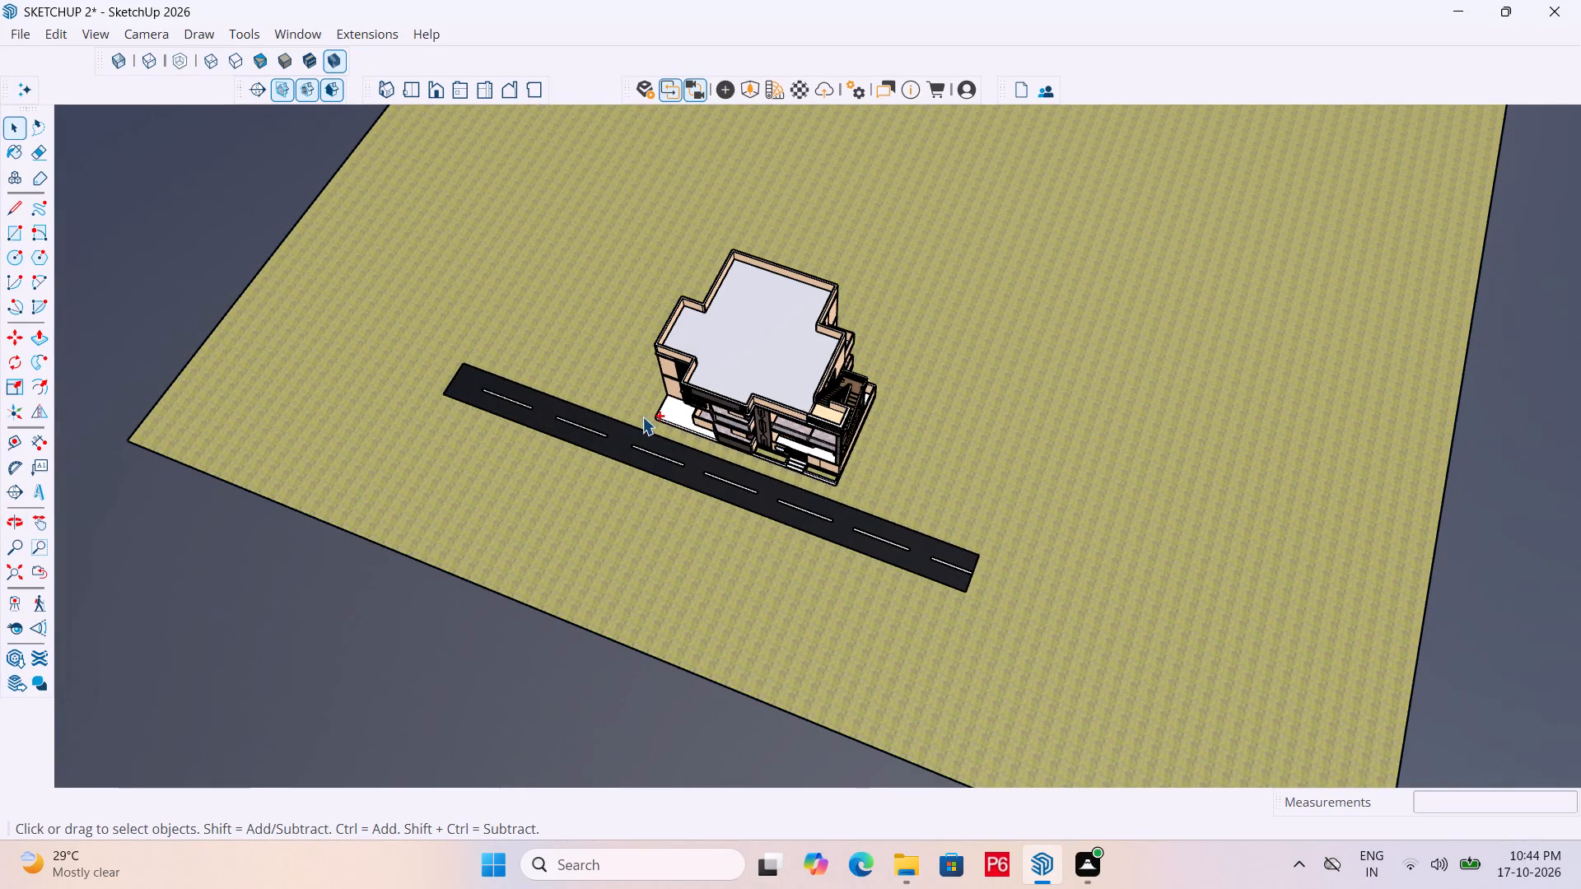
# Examine the complete two-storey house, its front facade, external staircase and the road from several low oblique angles.
pyautogui.moveTo(820, 350); pyautogui.dragTo(879, 120, button='middle')
pyautogui.scroll(5, 886, 274)
pyautogui.moveTo(580, 592); pyautogui.dragTo(635, 347, button='middle')
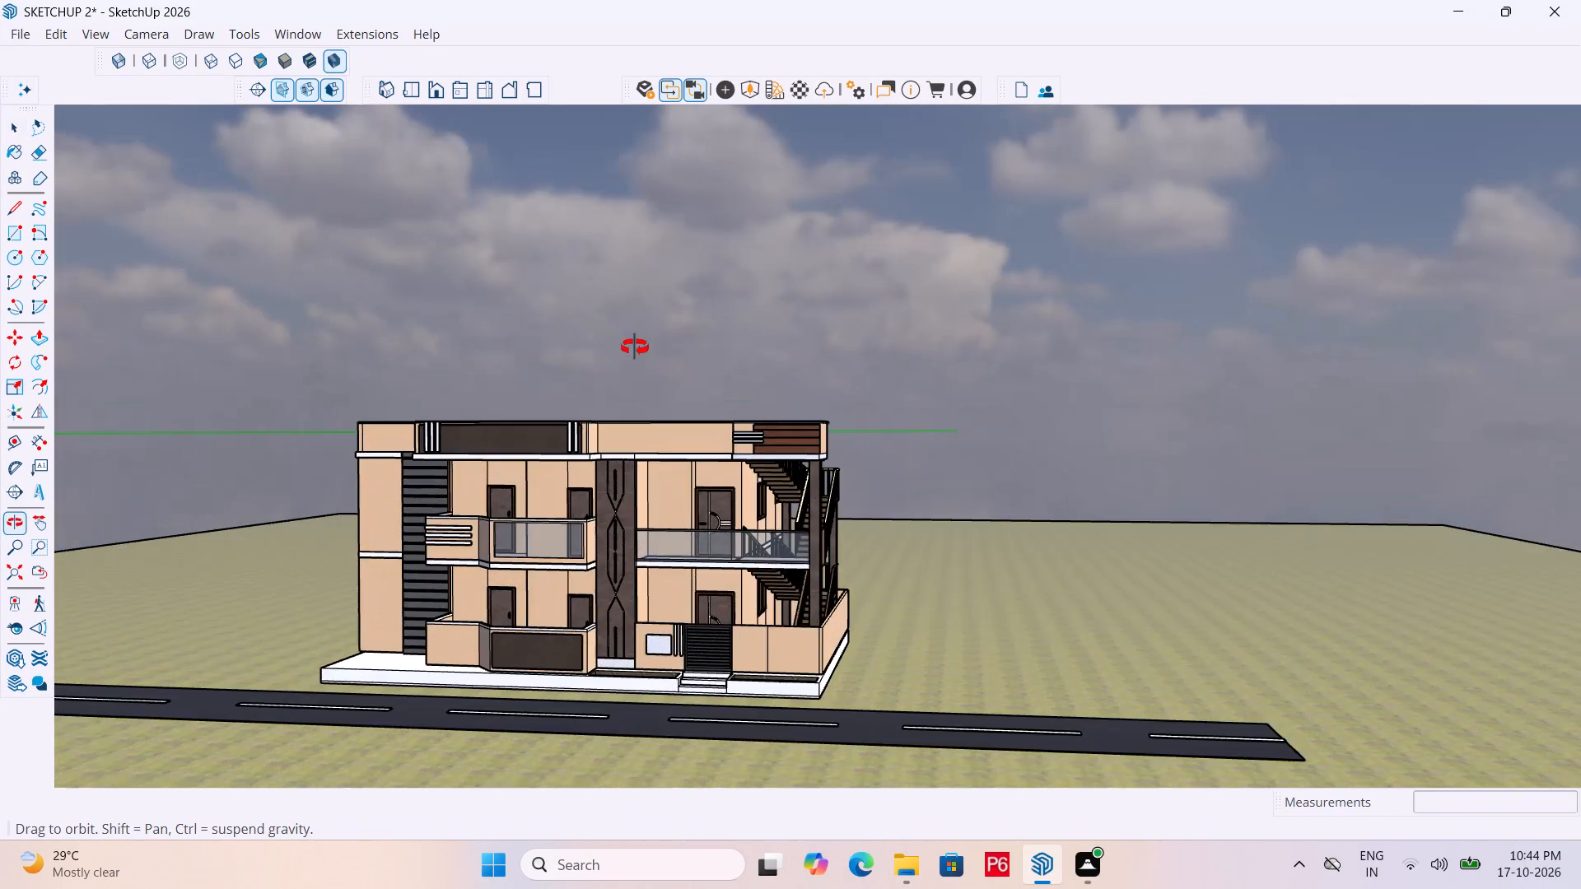
pyautogui.moveTo(635, 347); pyautogui.dragTo(636, 347, button='middle')
pyautogui.scroll(-3, 735, 435)
pyautogui.moveTo(740, 454); pyautogui.dragTo(660, 566, button='middle')
pyautogui.scroll(2, 590, 635)
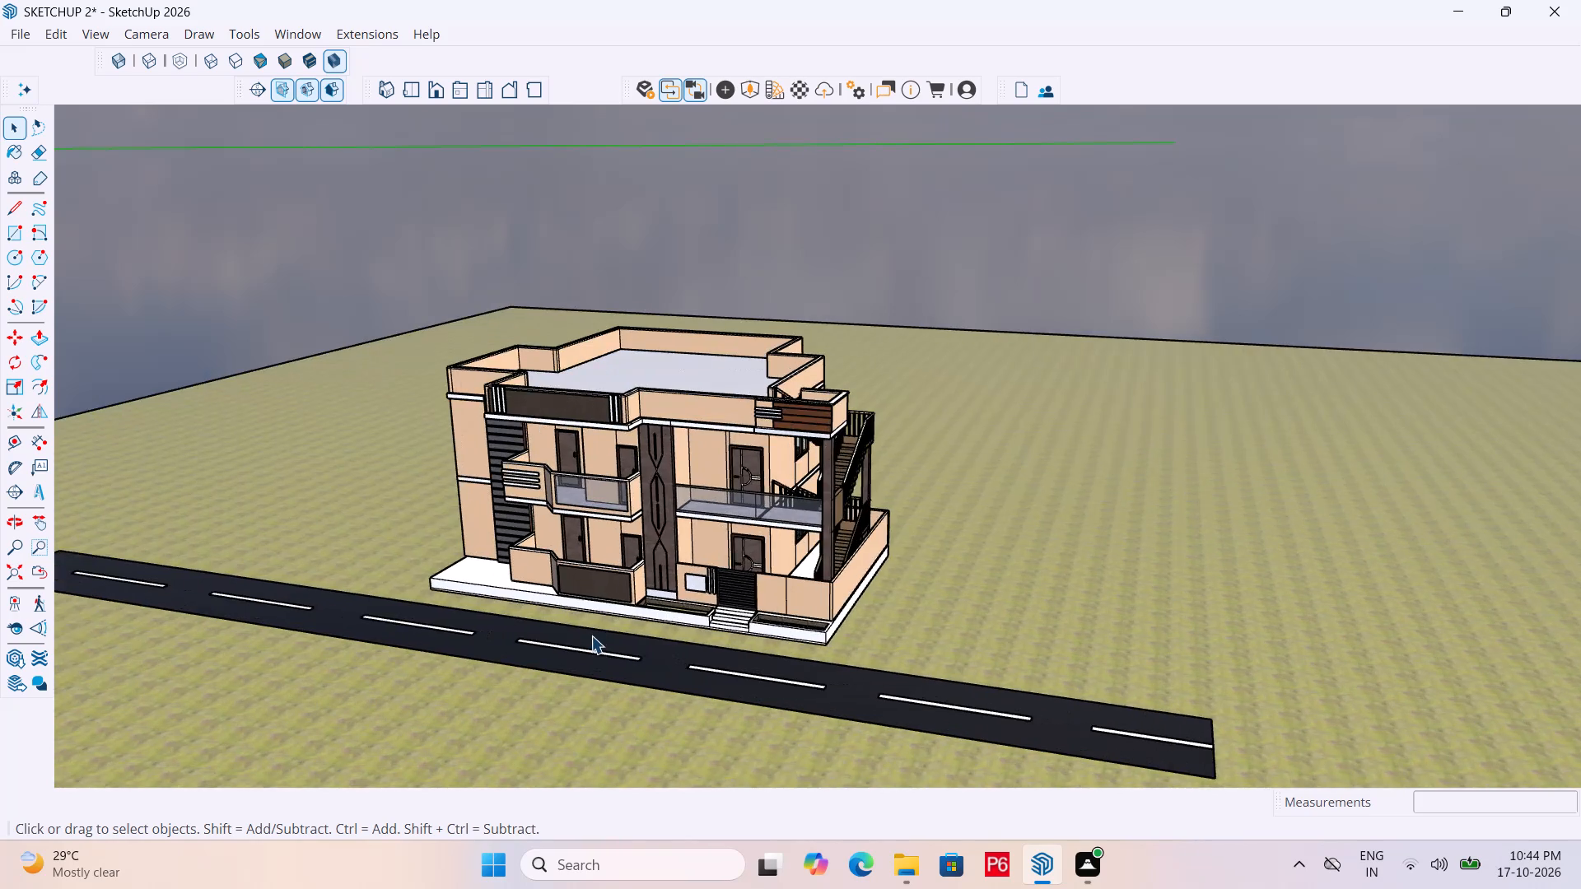
pyautogui.scroll(4, 665, 635)
pyautogui.scroll(-5, 599, 324)
pyautogui.scroll(6, 637, 469)
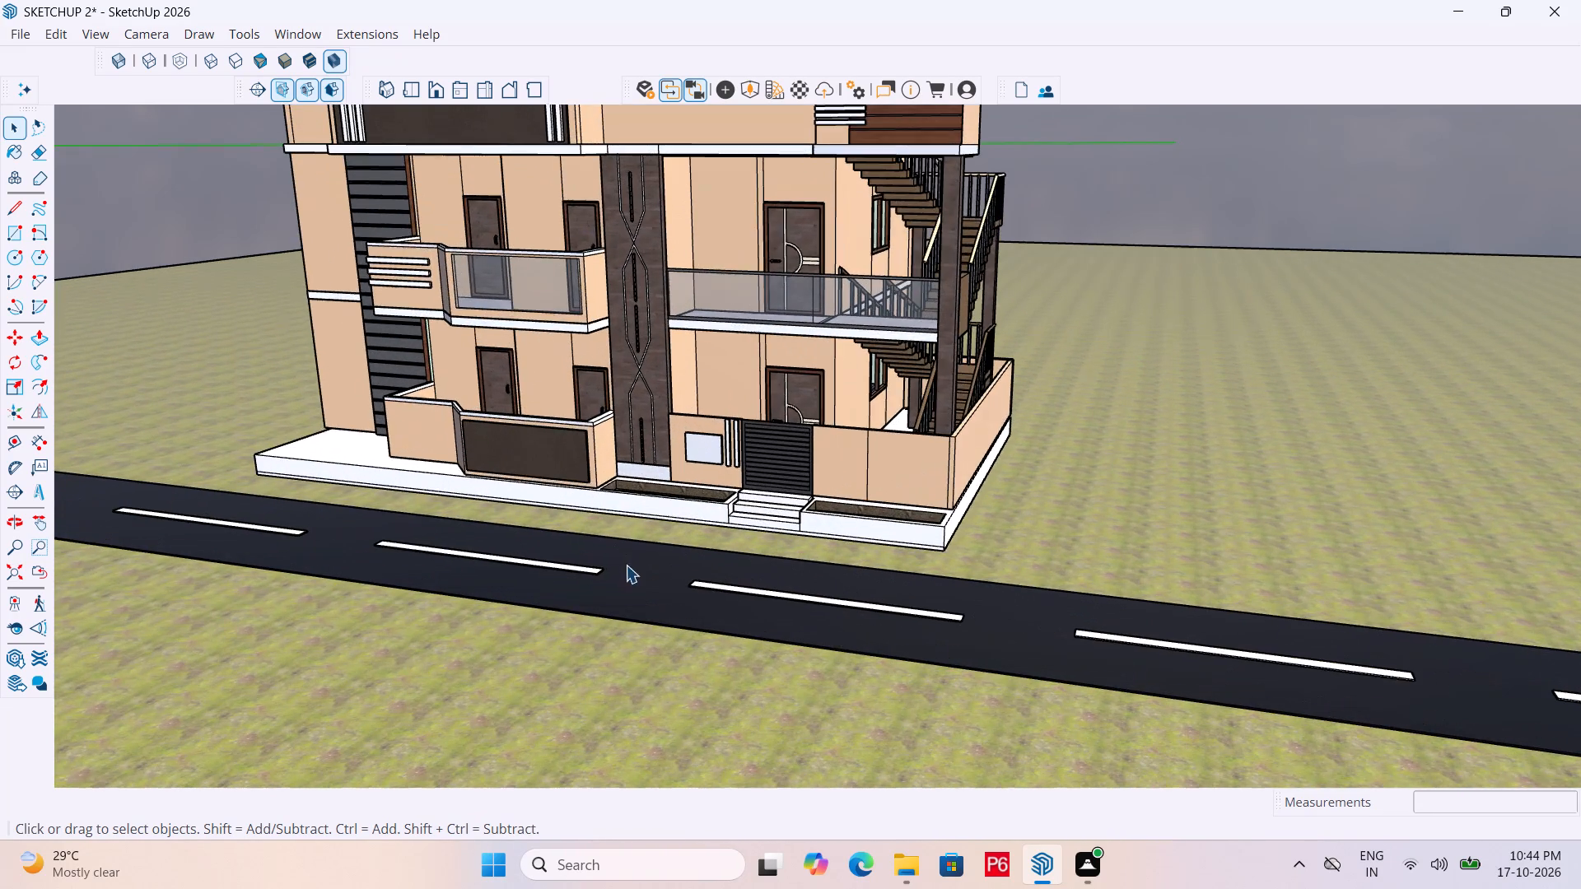
pyautogui.moveTo(632, 485); pyautogui.dragTo(643, 449, button='middle')
pyautogui.scroll(-3, 744, 537)
pyautogui.moveTo(739, 437); pyautogui.dragTo(670, 407, button='middle')
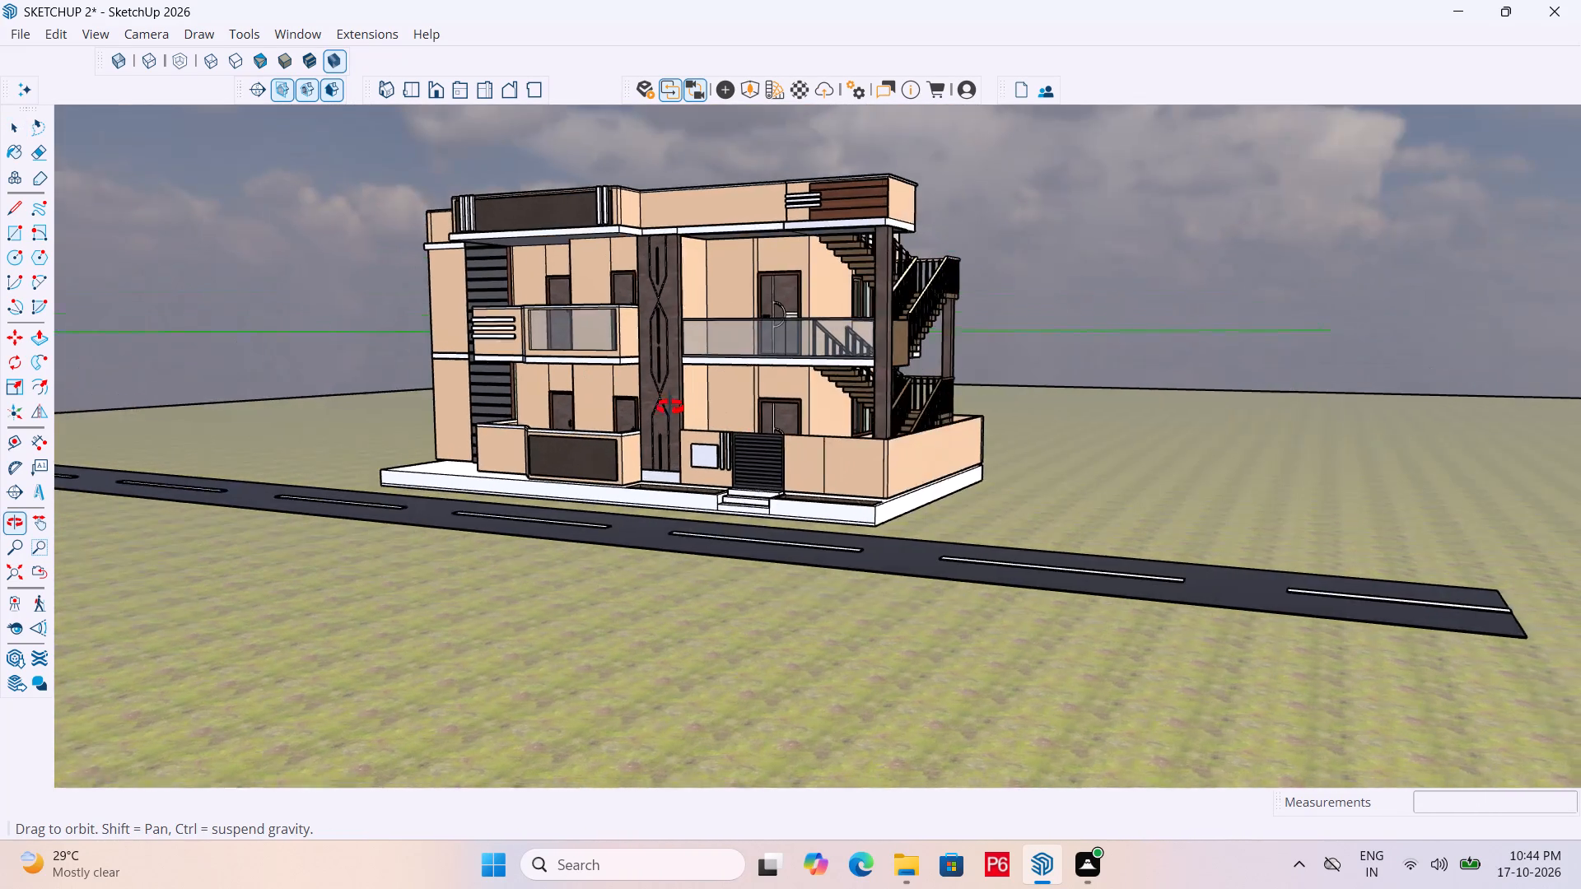
pyautogui.moveTo(670, 407); pyautogui.dragTo(735, 411, button='middle')
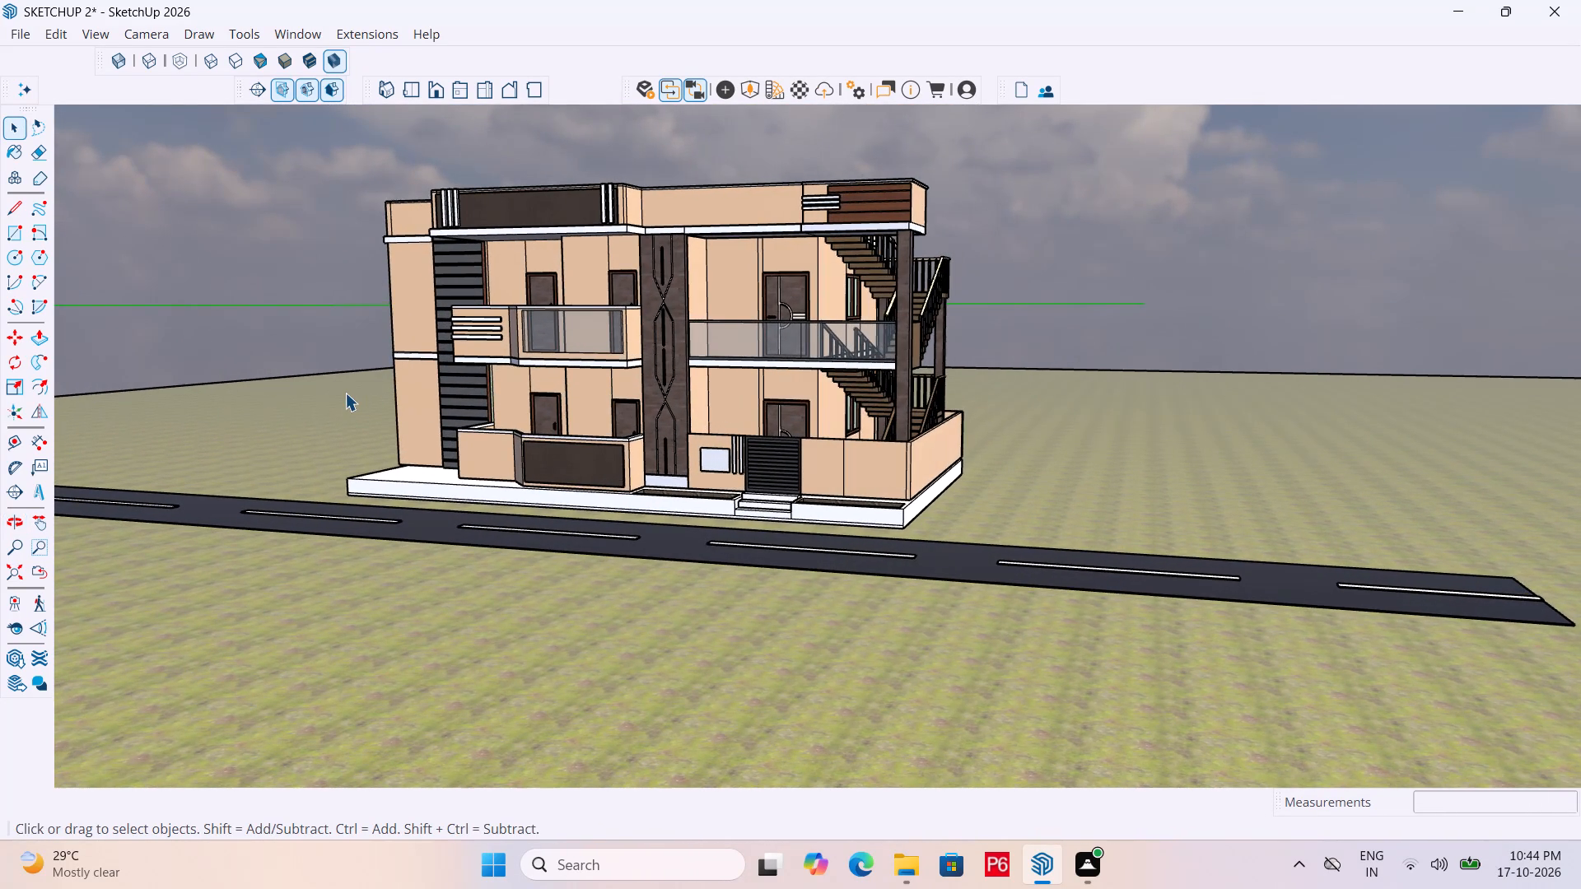
pyautogui.scroll(2, 345, 393)
pyautogui.moveTo(345, 401); pyautogui.dragTo(279, 408, button='middle')
pyautogui.scroll(-2, 343, 386)
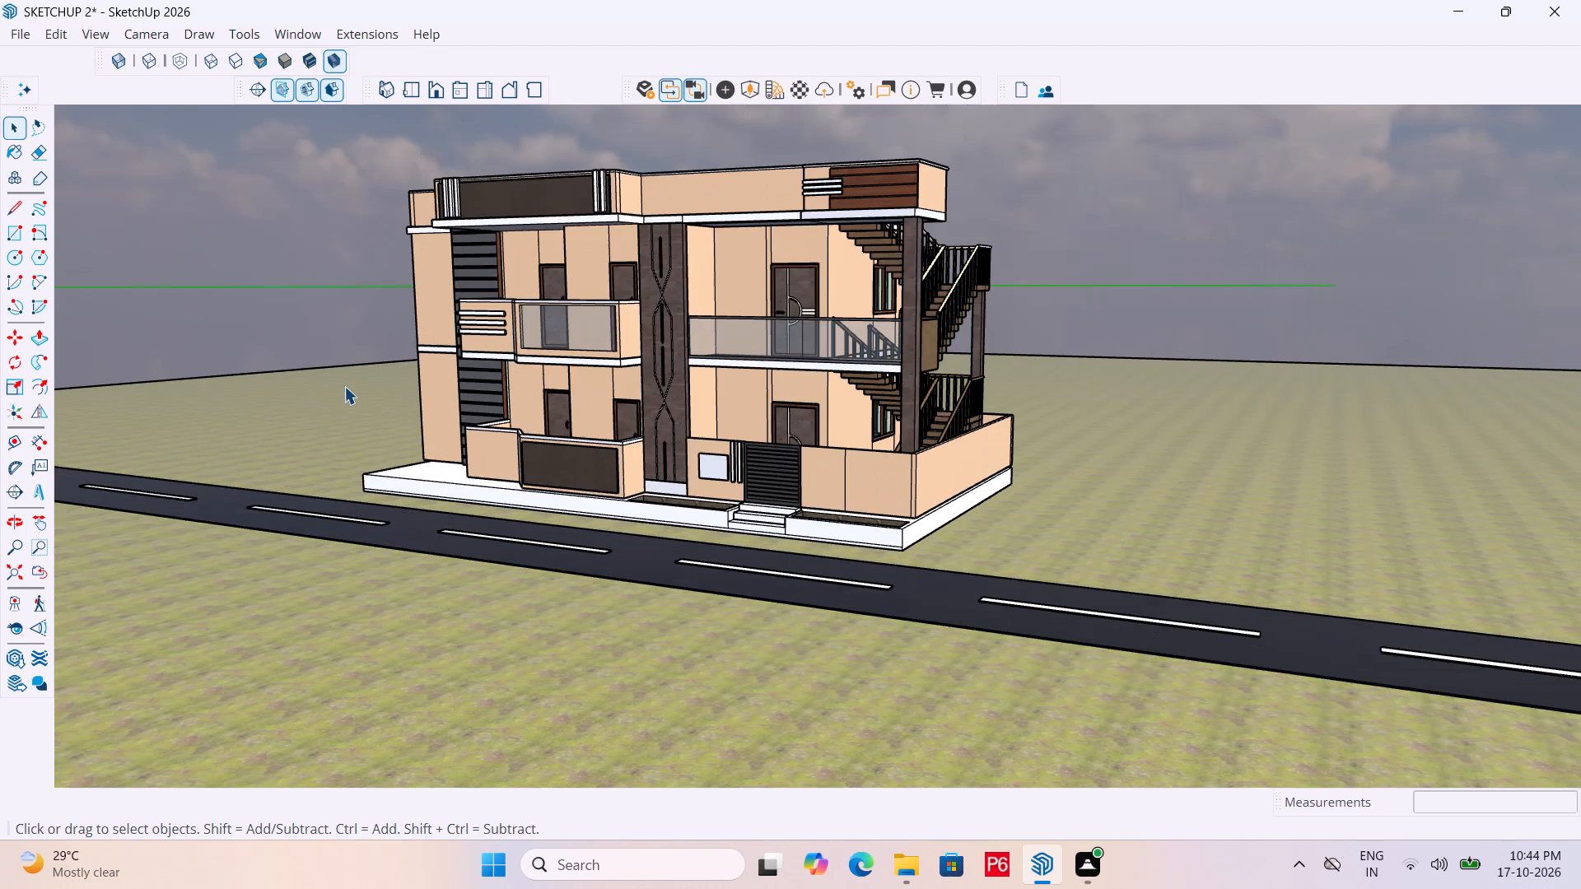
pyautogui.scroll(1, 261, 371)
pyautogui.moveTo(368, 365); pyautogui.dragTo(379, 370, button='middle')
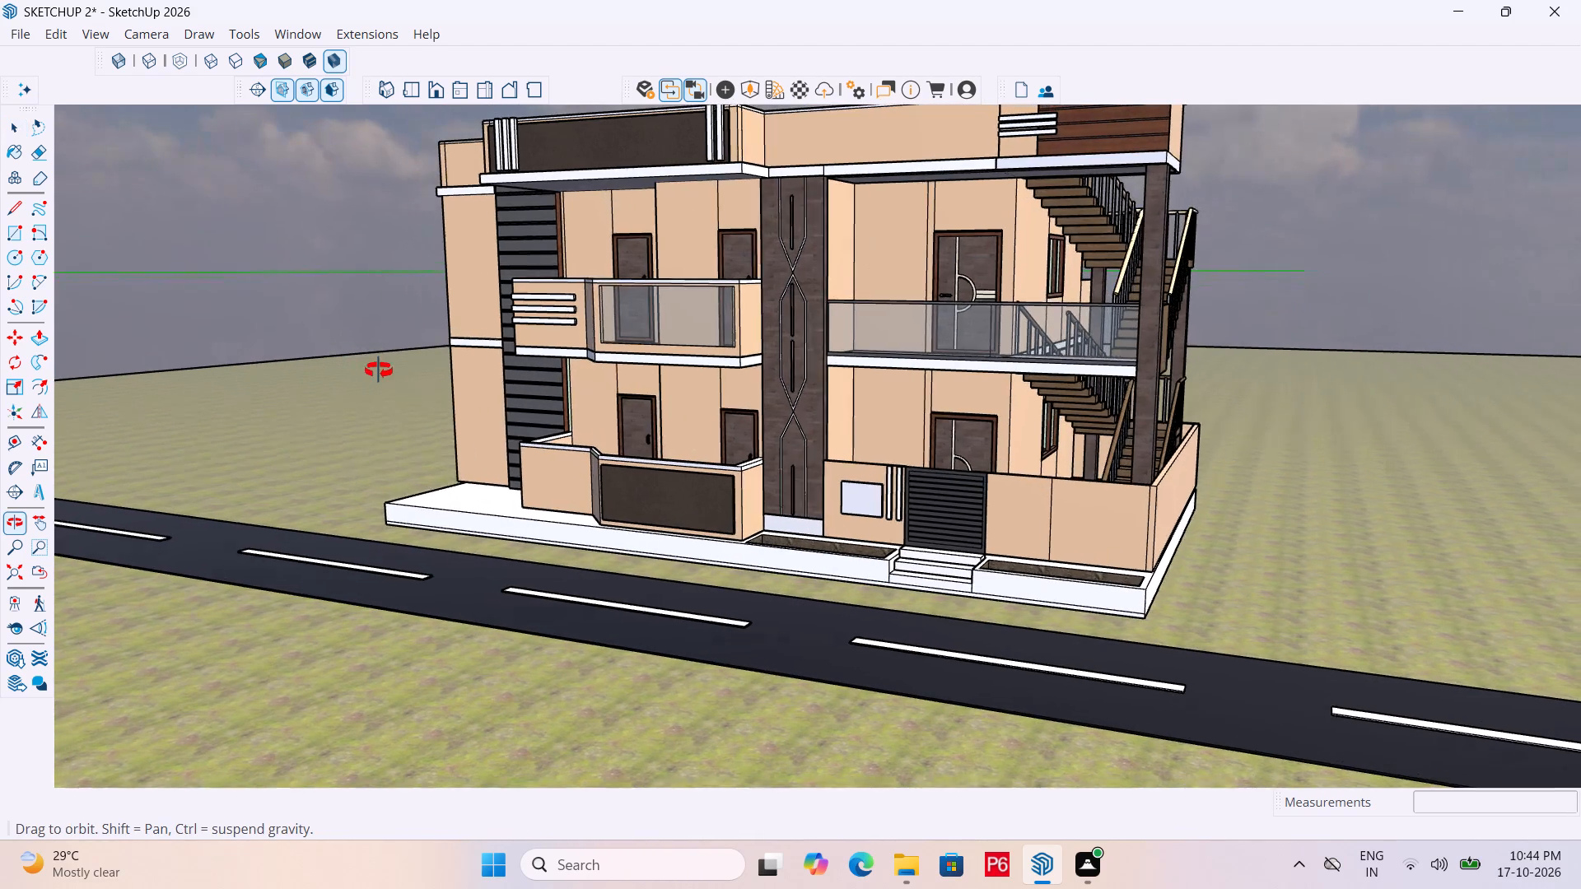
pyautogui.moveTo(379, 370); pyautogui.dragTo(378, 372, button='middle')
pyautogui.scroll(-1, 363, 381)
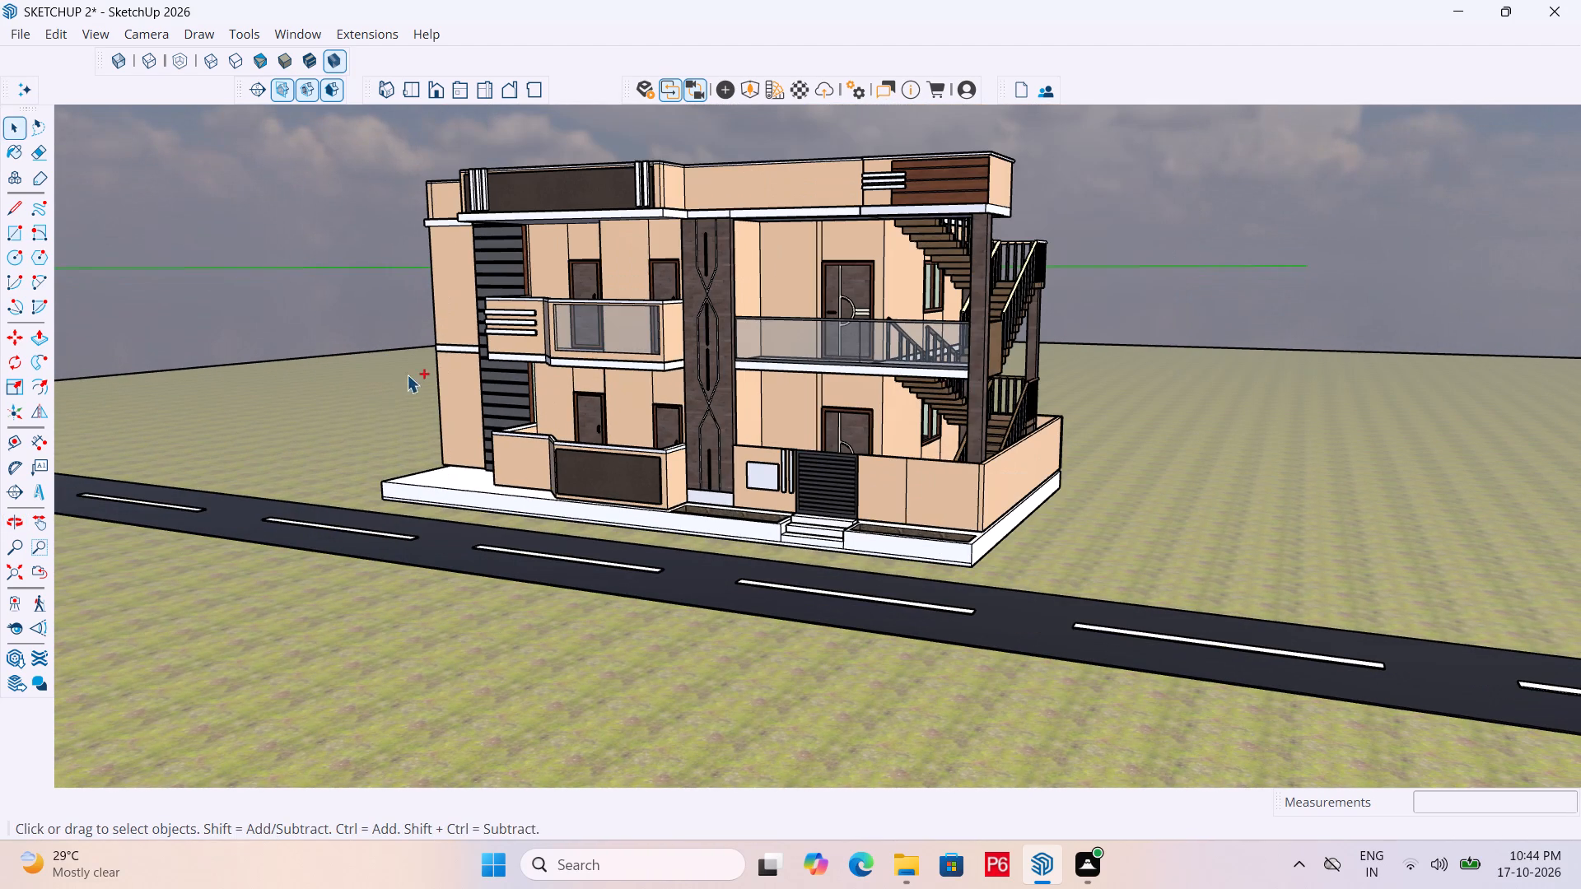
# Save the SKETCHUP 2 model with the complete house.
pyautogui.hotkey('ctrl', 's')
pyautogui.hotkey('ctrl', 's')
pyautogui.hotkey('ctrl', 's')
pyautogui.hotkey('ctrl', 's')
# Frame a near ground-level perspective of the whole front facade, including the external staircase side and the road in front.
pyautogui.scroll(1, 407, 370)
pyautogui.moveTo(426, 364); pyautogui.dragTo(422, 375, button='middle')
pyautogui.scroll(-1, 401, 389)
pyautogui.moveTo(401, 389); pyautogui.dragTo(413, 405, button='middle')
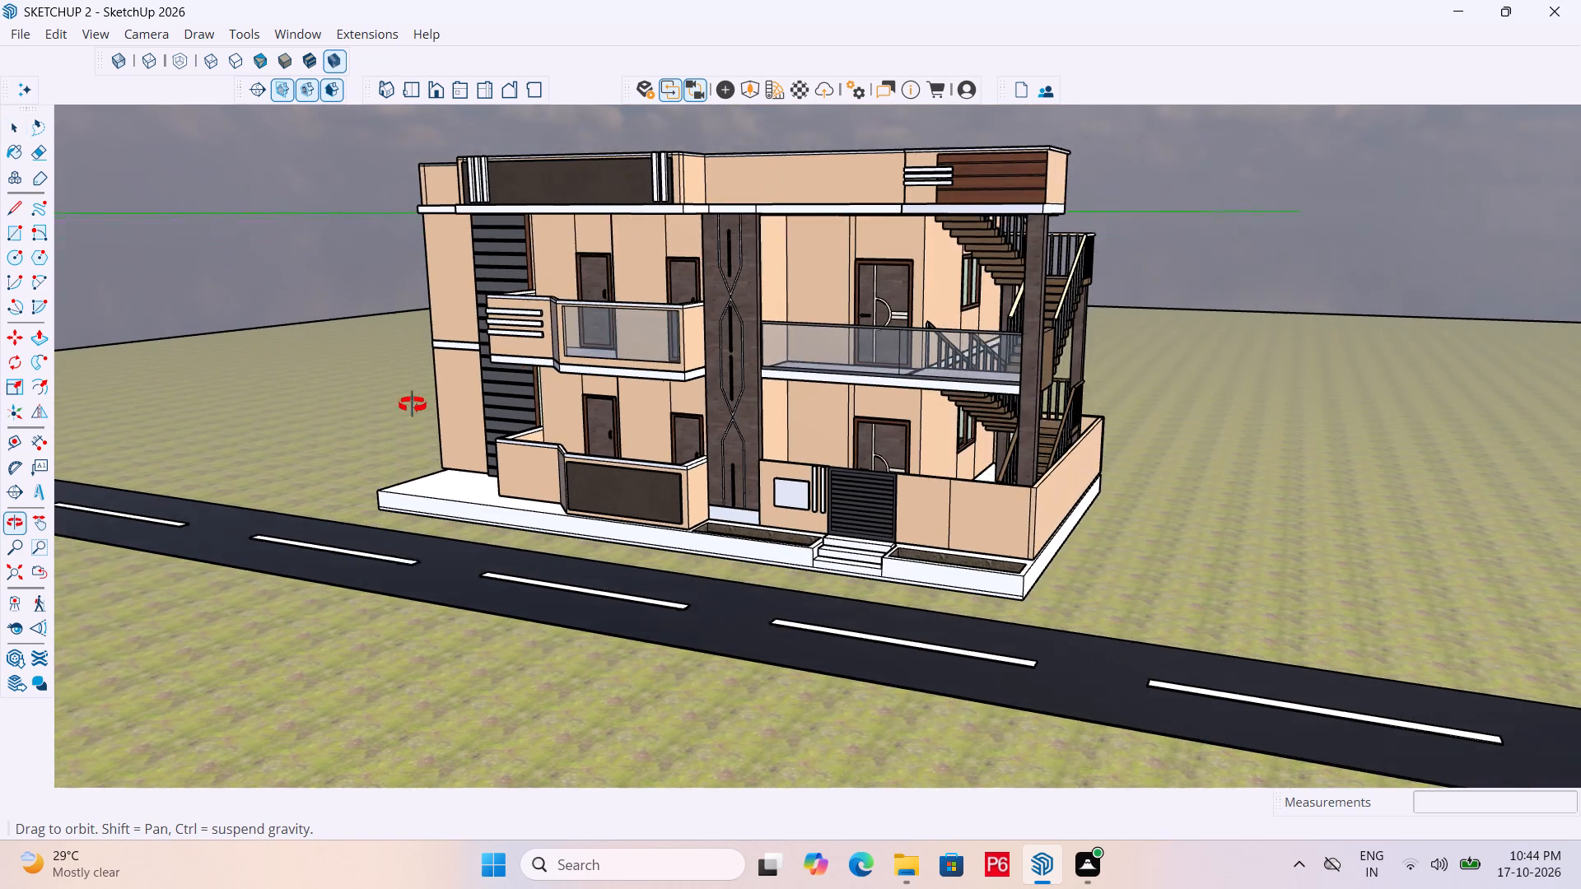
pyautogui.moveTo(413, 405); pyautogui.dragTo(413, 332, button='middle')
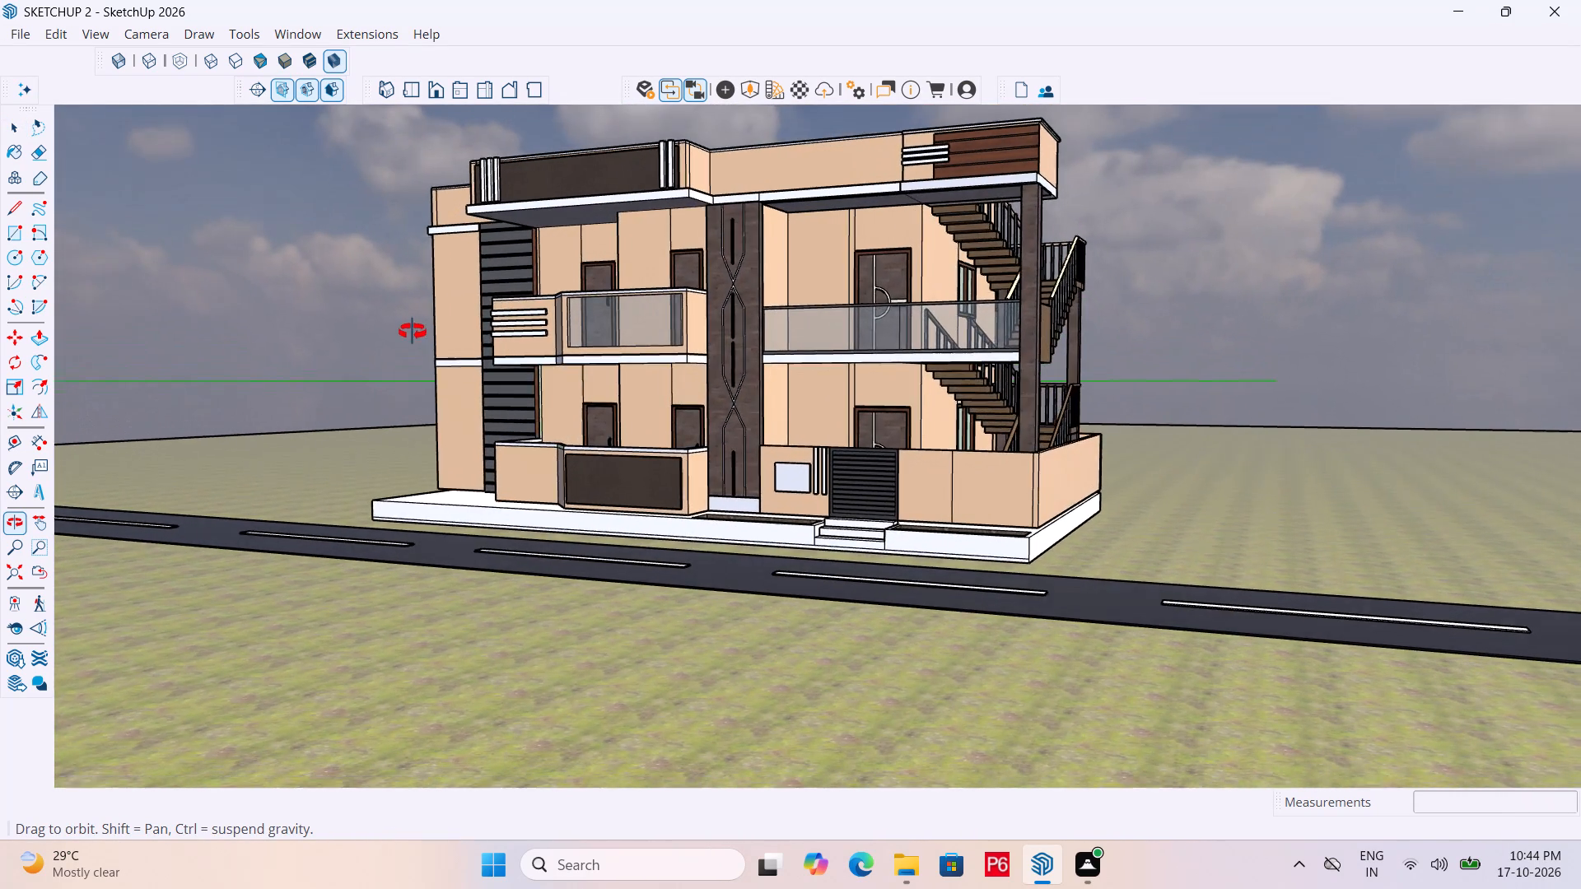
pyautogui.moveTo(413, 332); pyautogui.dragTo(401, 325, button='middle')
pyautogui.scroll(2, 604, 120)
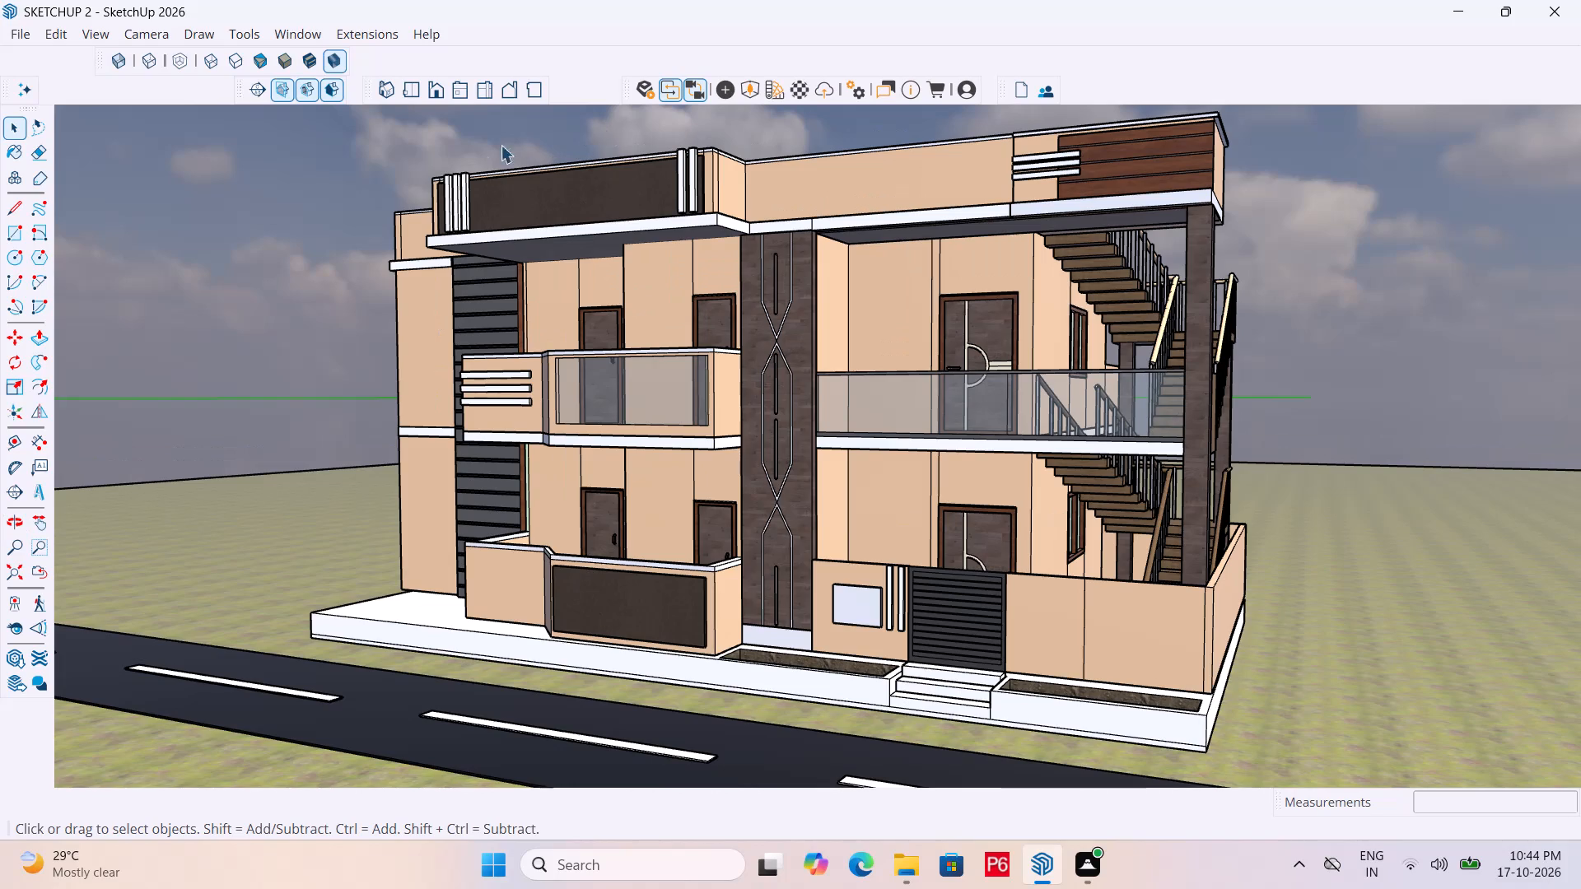
pyautogui.scroll(-2, 472, 161)
pyautogui.moveTo(525, 175); pyautogui.dragTo(503, 142, button='middle')
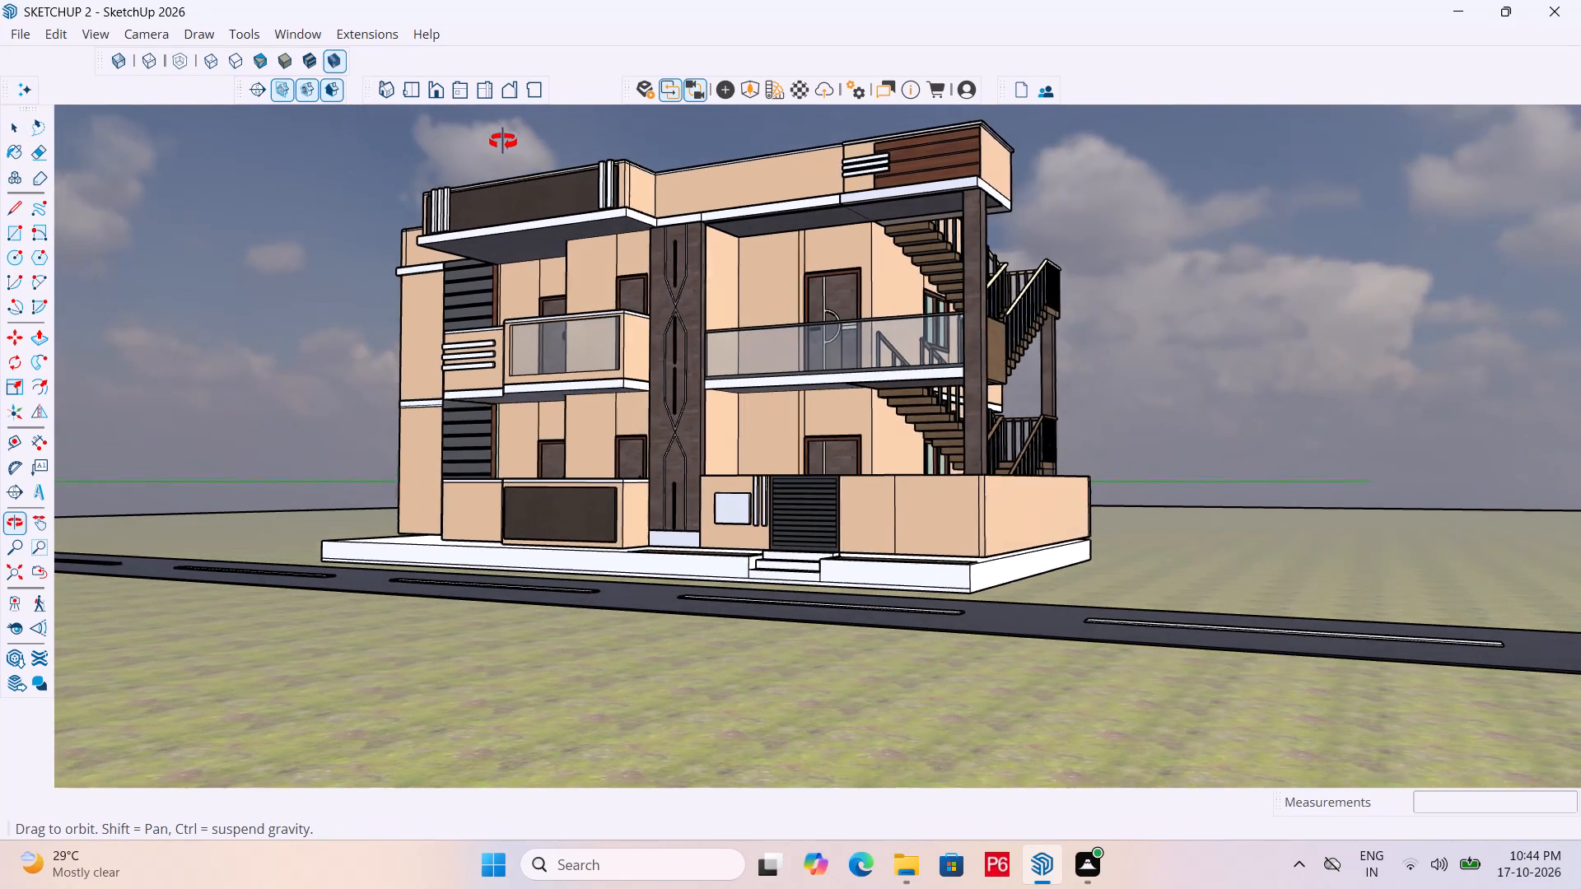
pyautogui.moveTo(503, 142); pyautogui.dragTo(501, 141, button='middle')
pyautogui.scroll(2, 421, 116)
pyautogui.scroll(-1, 445, 149)
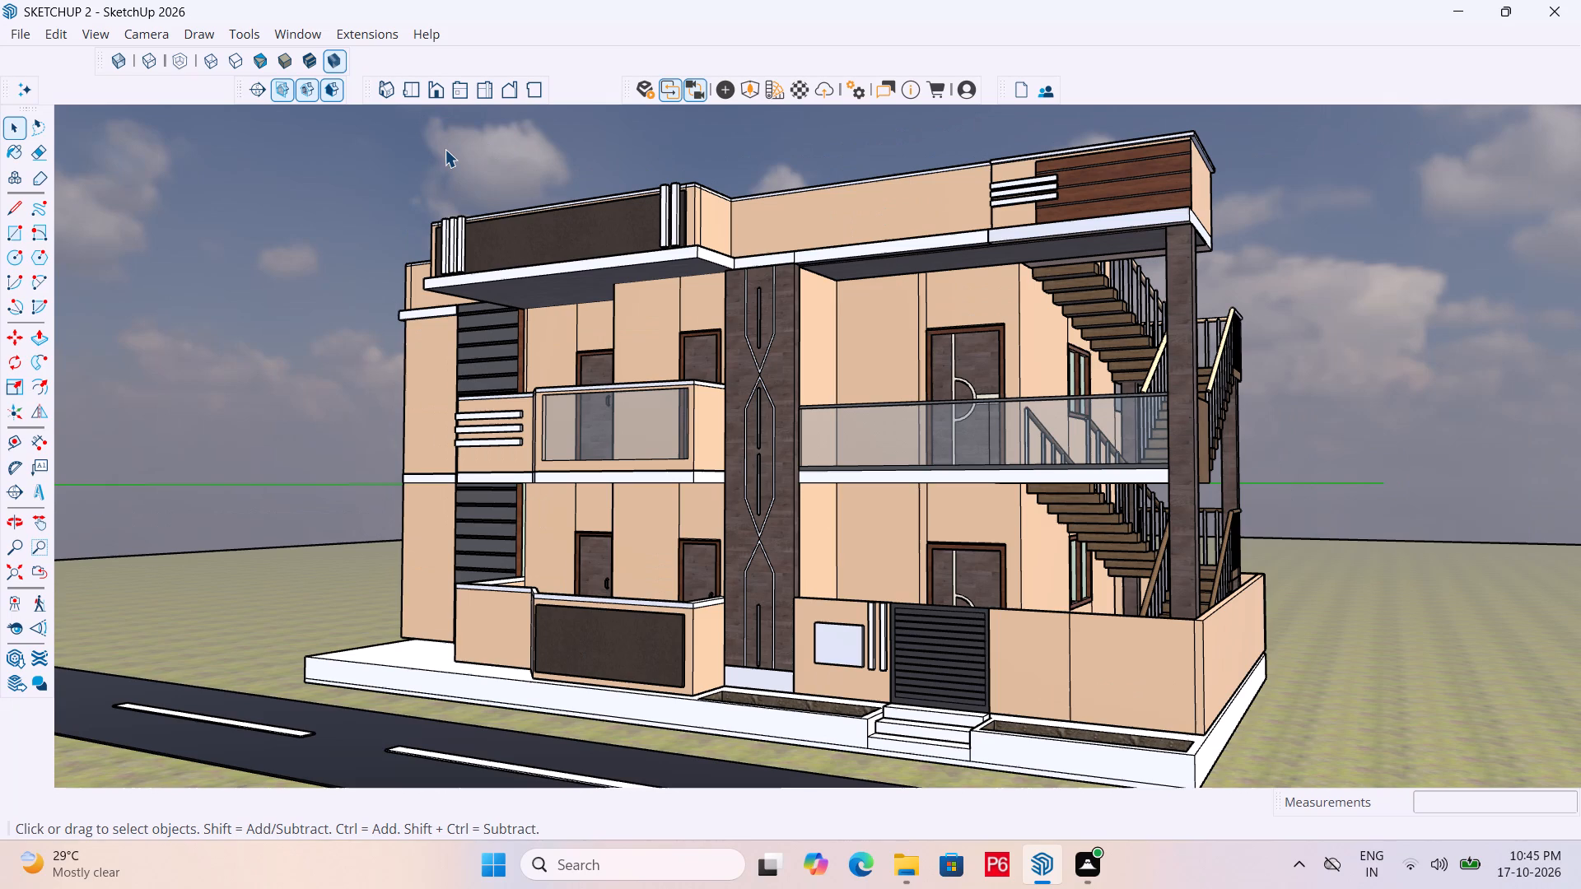
pyautogui.scroll(-1, 422, 179)
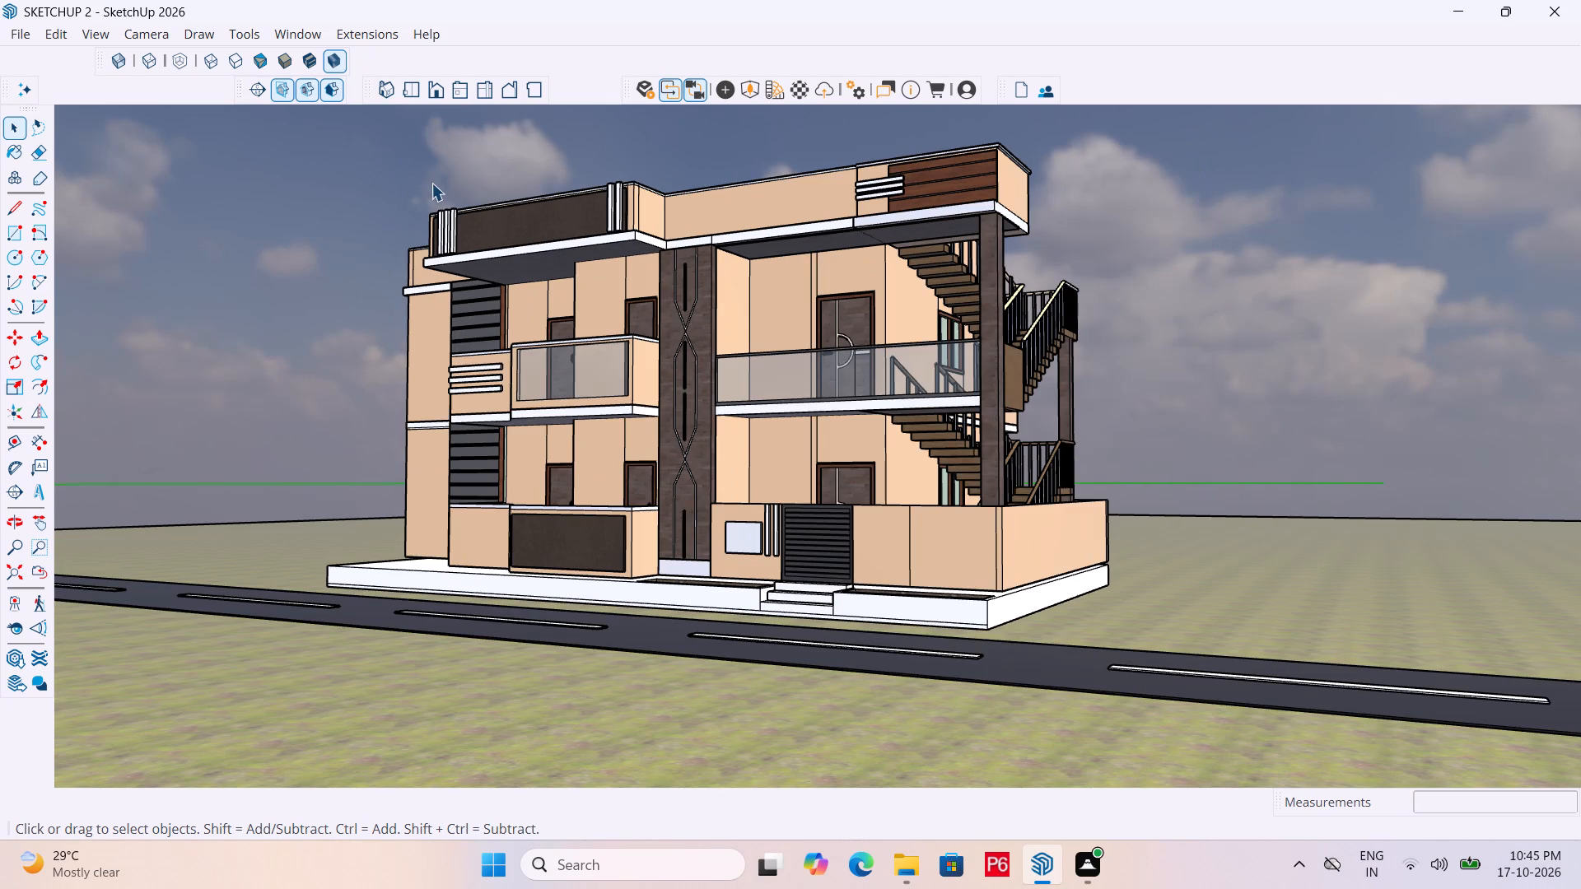
pyautogui.moveTo(450, 197); pyautogui.dragTo(478, 177, button='middle')
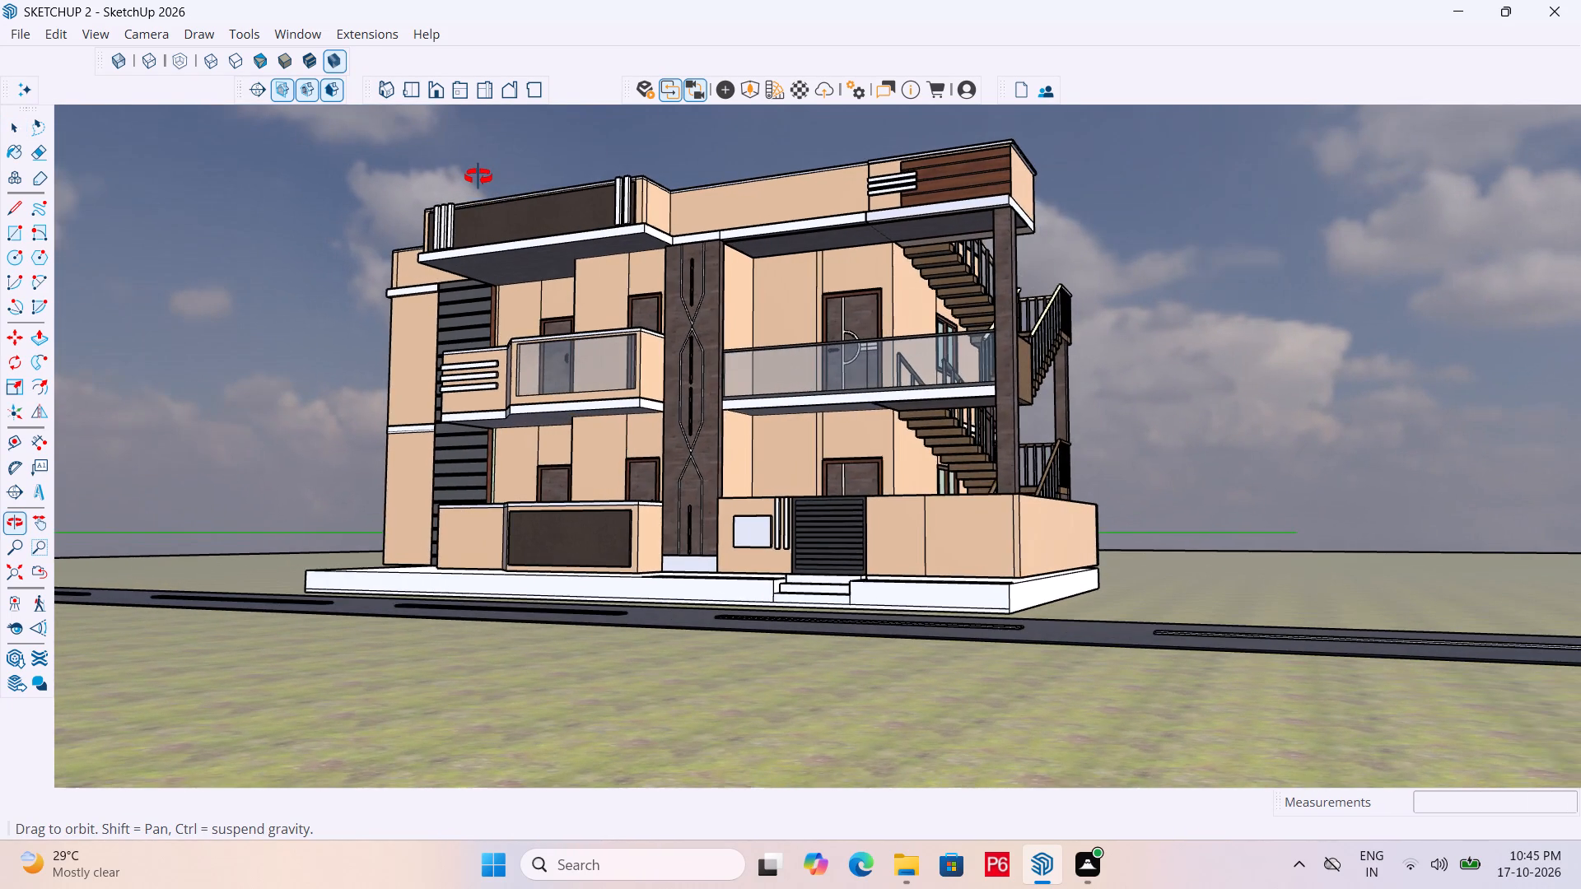
pyautogui.moveTo(478, 177); pyautogui.dragTo(469, 179, button='middle')
pyautogui.middleClick(469, 179)
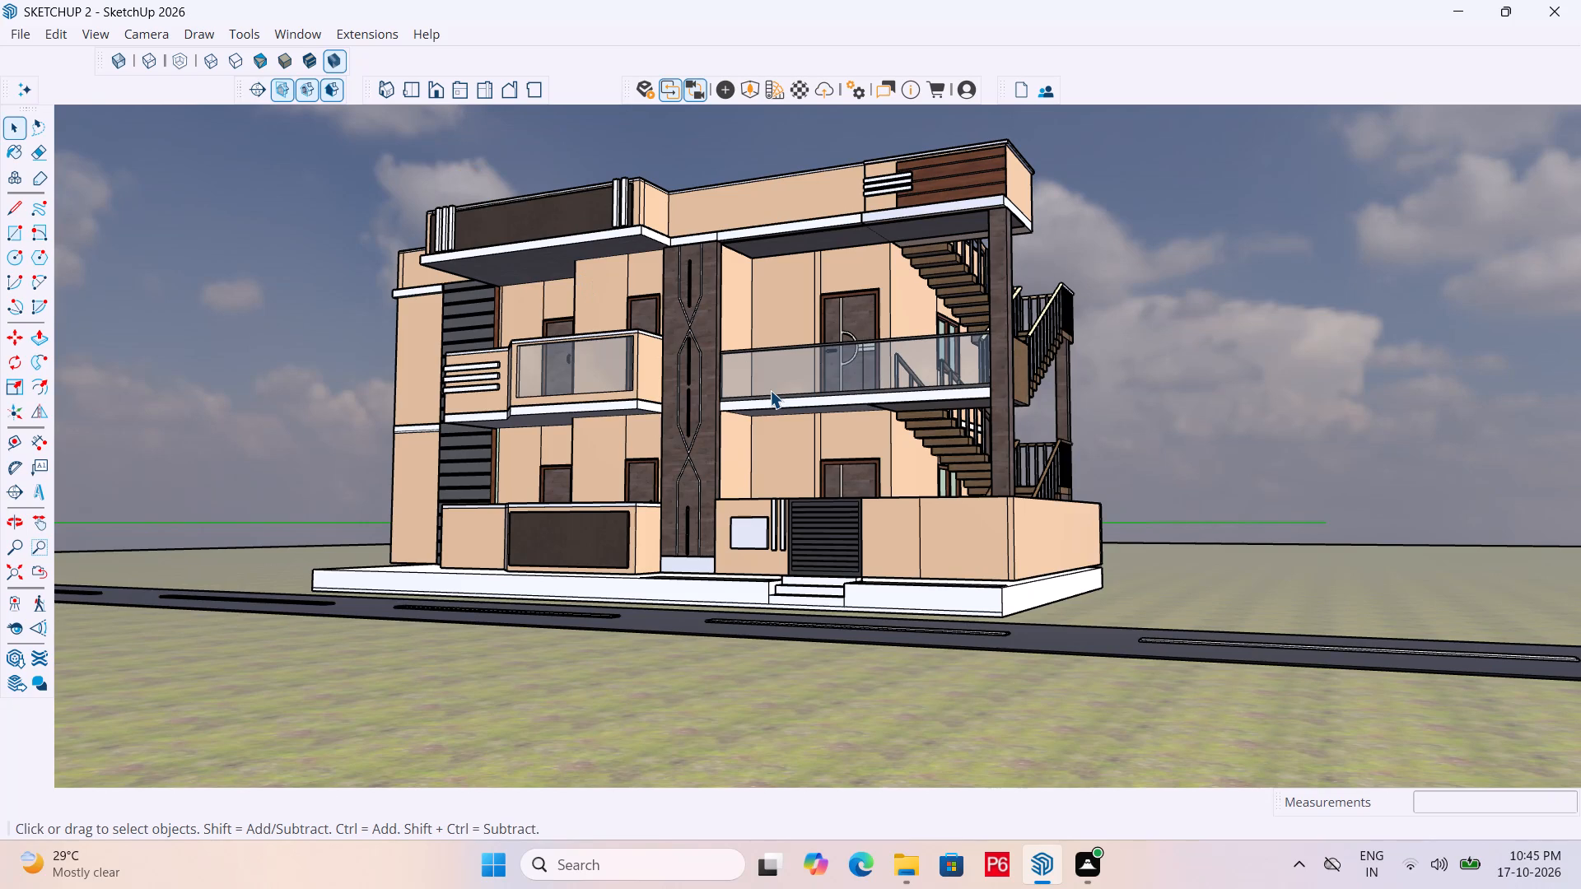
# Preview the current perspective view for Microsoft Print to PDF and enlarge the house on the page to inspect it.
pyautogui.hotkey('ctrl', 'p')
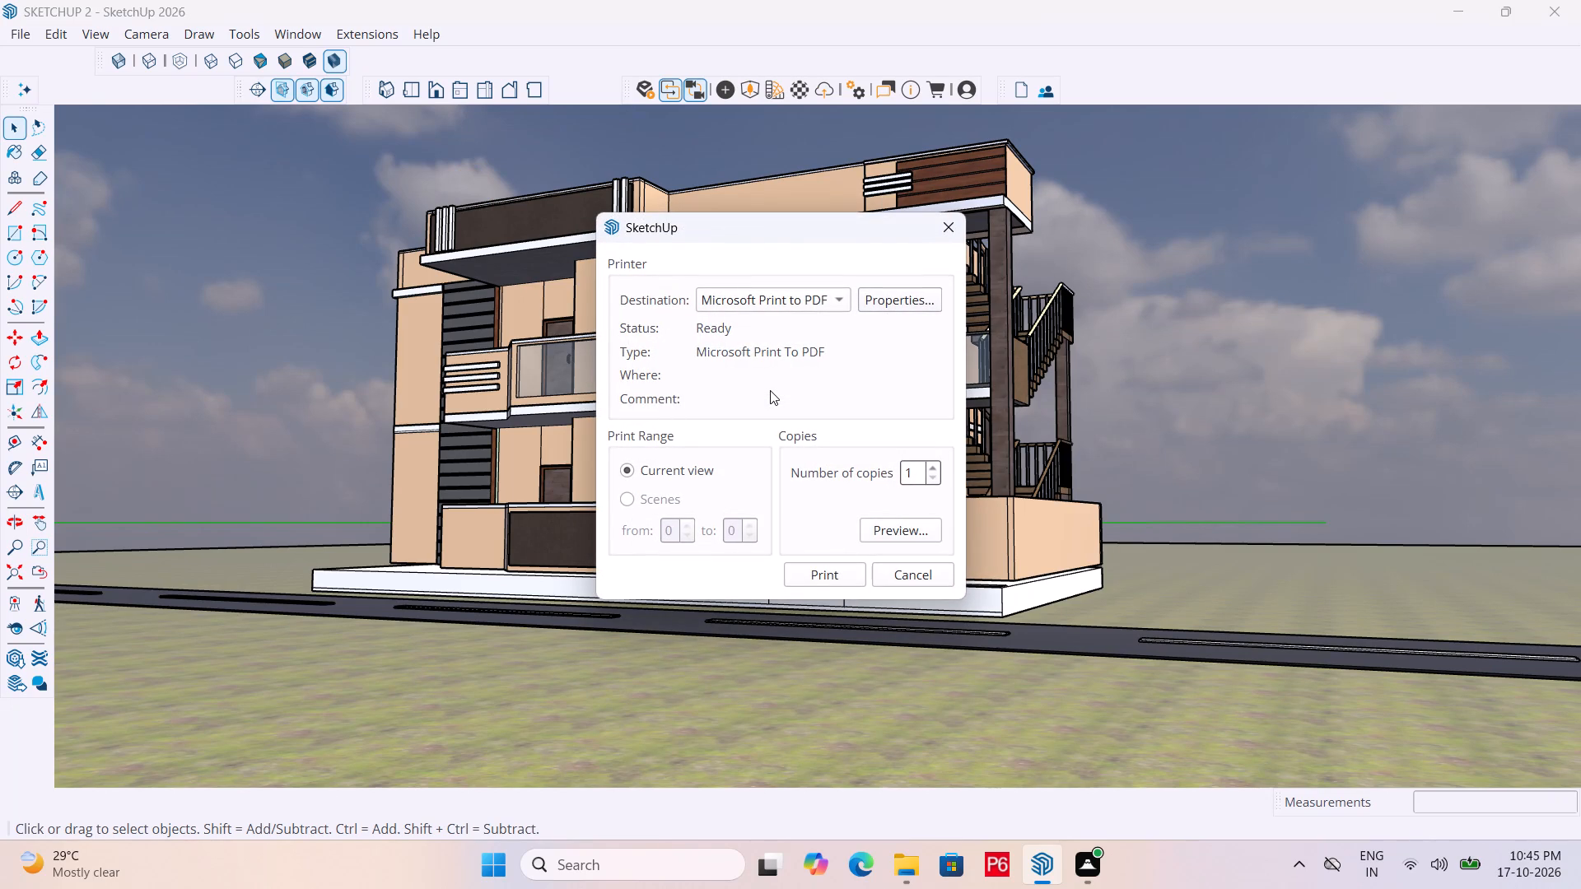
pyautogui.click(917, 529)
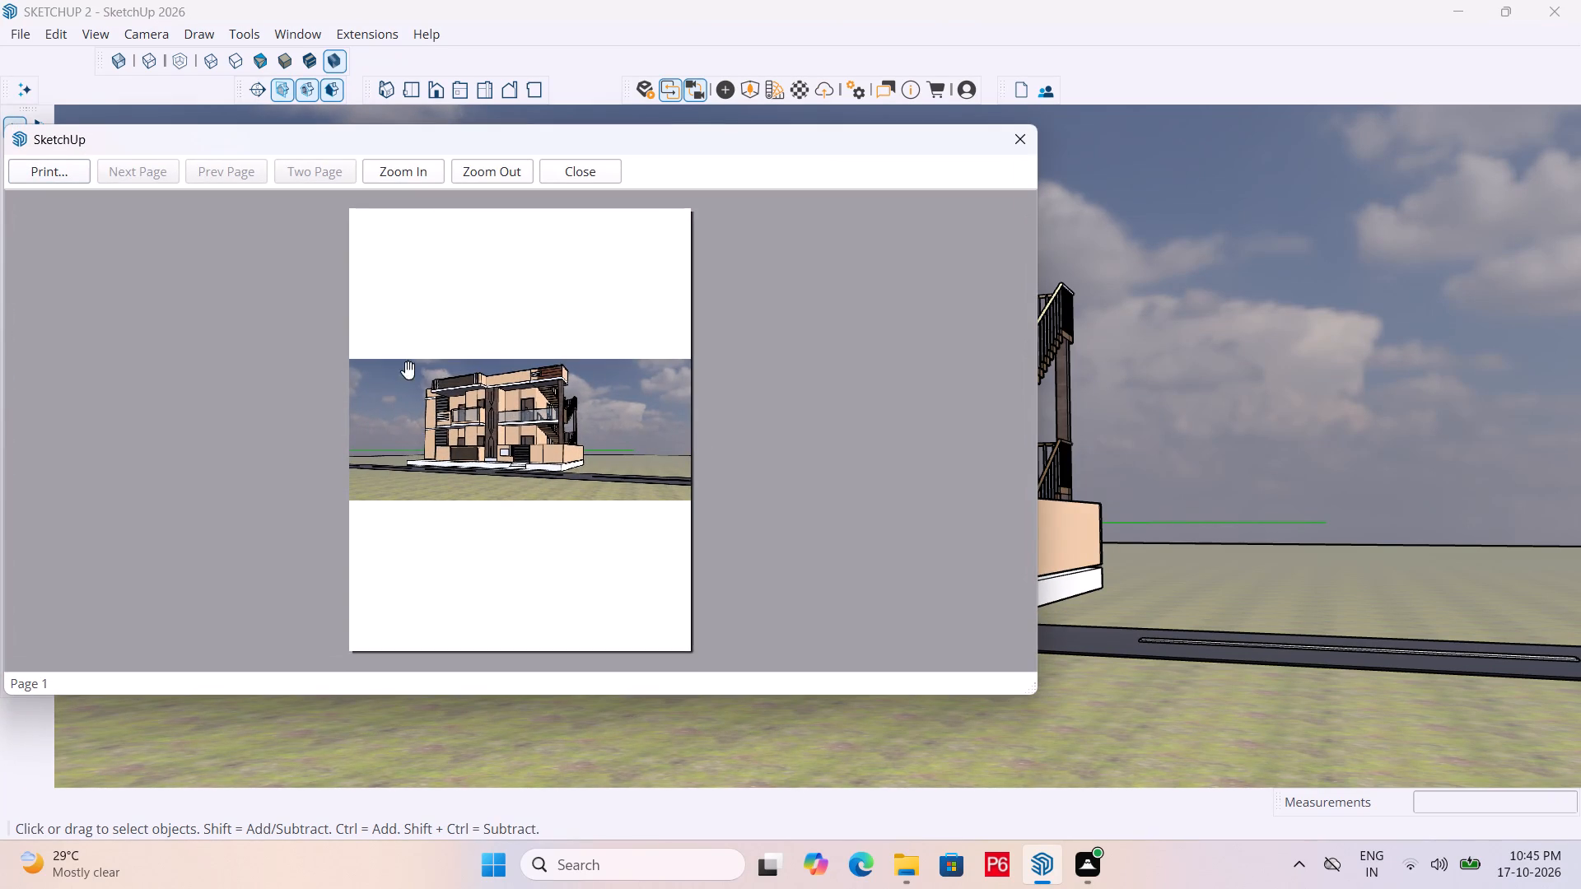
pyautogui.click(403, 185)
pyautogui.tripleClick(405, 175)
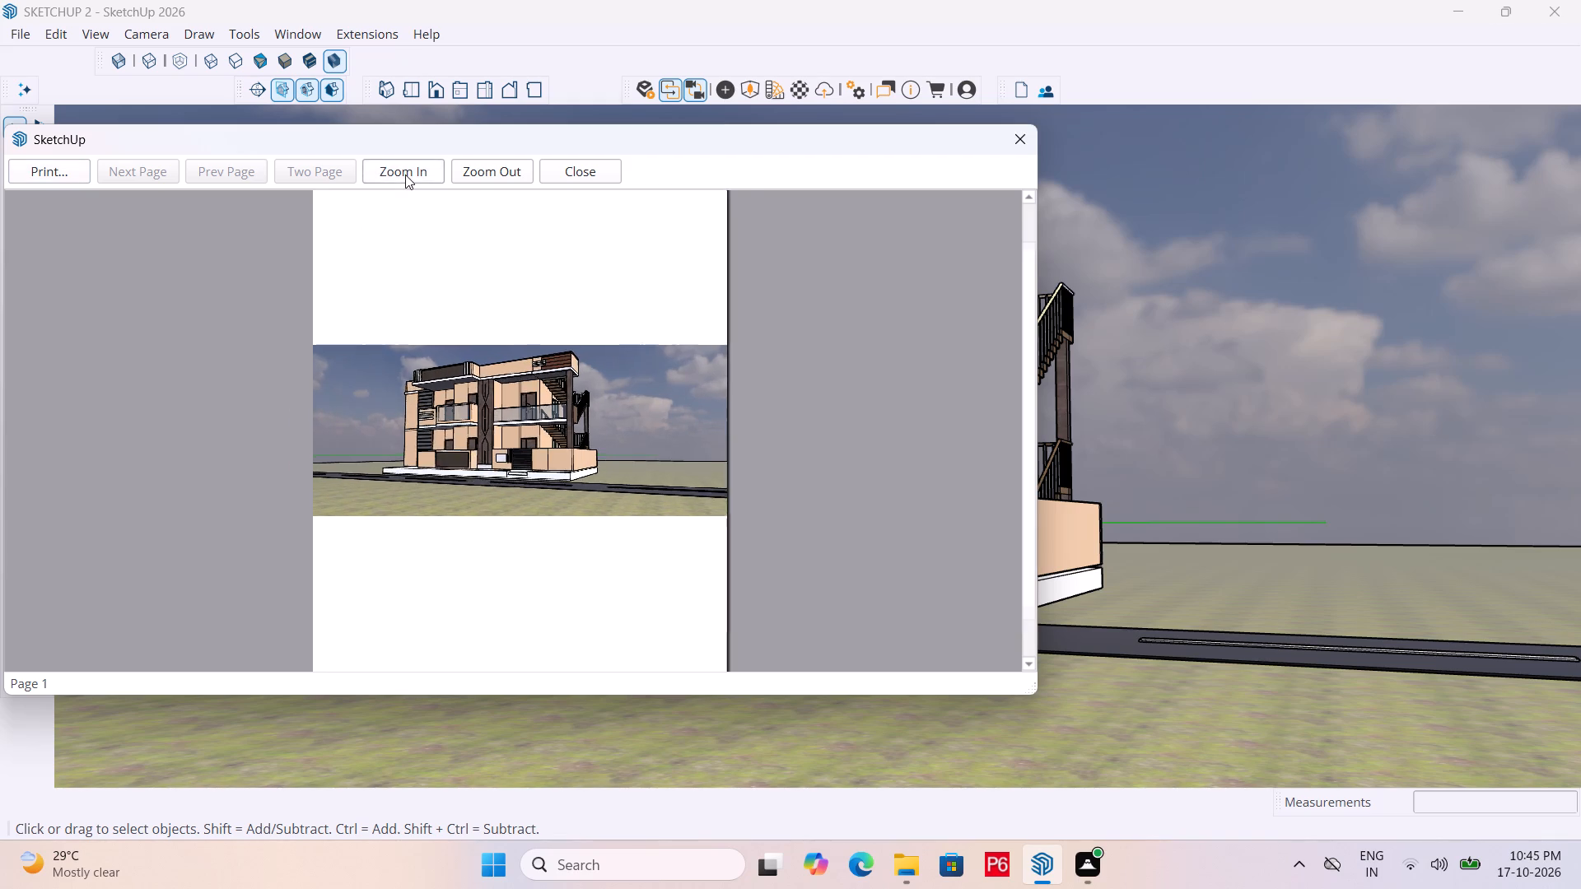
pyautogui.tripleClick(405, 175)
pyautogui.click(405, 175)
pyautogui.tripleClick(405, 175)
pyautogui.tripleClick(405, 172)
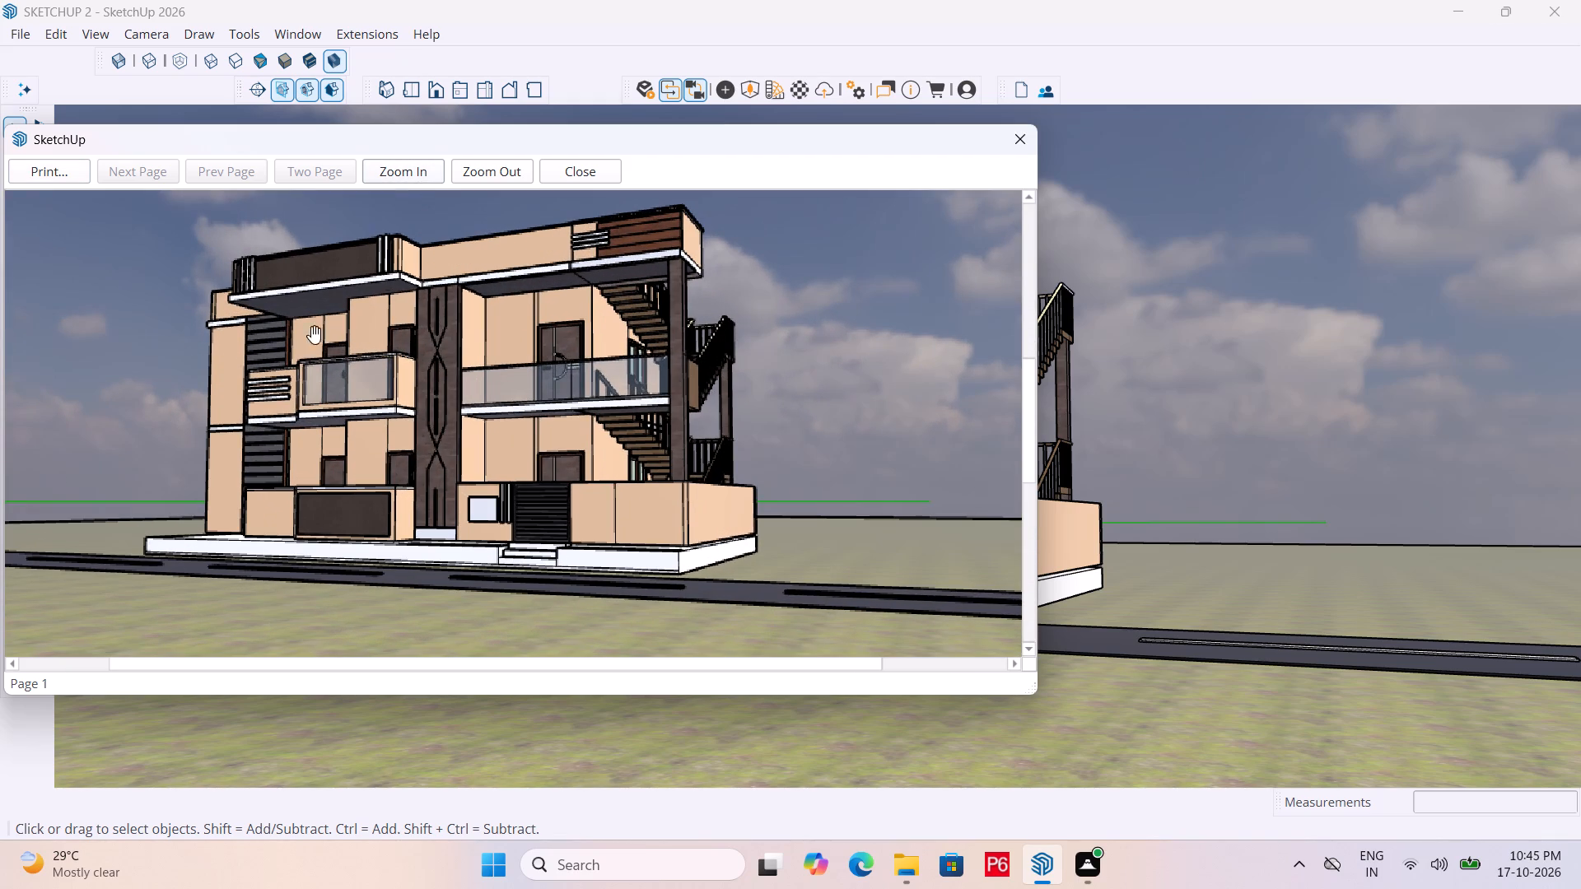
# Print the previewed perspective view to a PDF named SKETCHUP 2 ELEVATION in the cad folder.
pyautogui.click(35, 171)
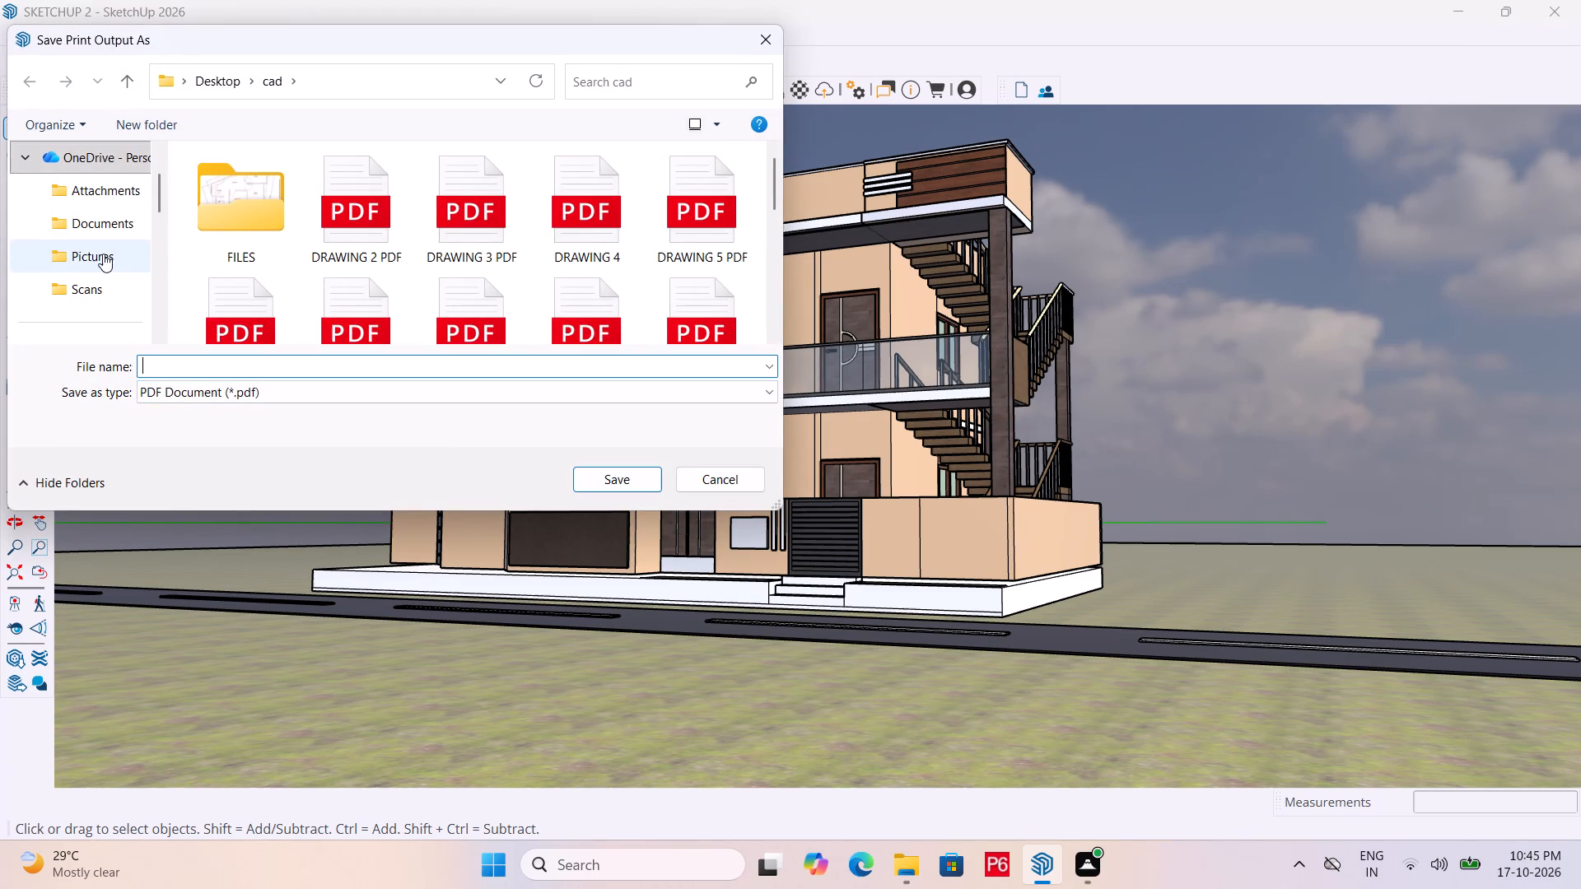
pyautogui.scroll(-4, 103, 254)
pyautogui.click(104, 155)
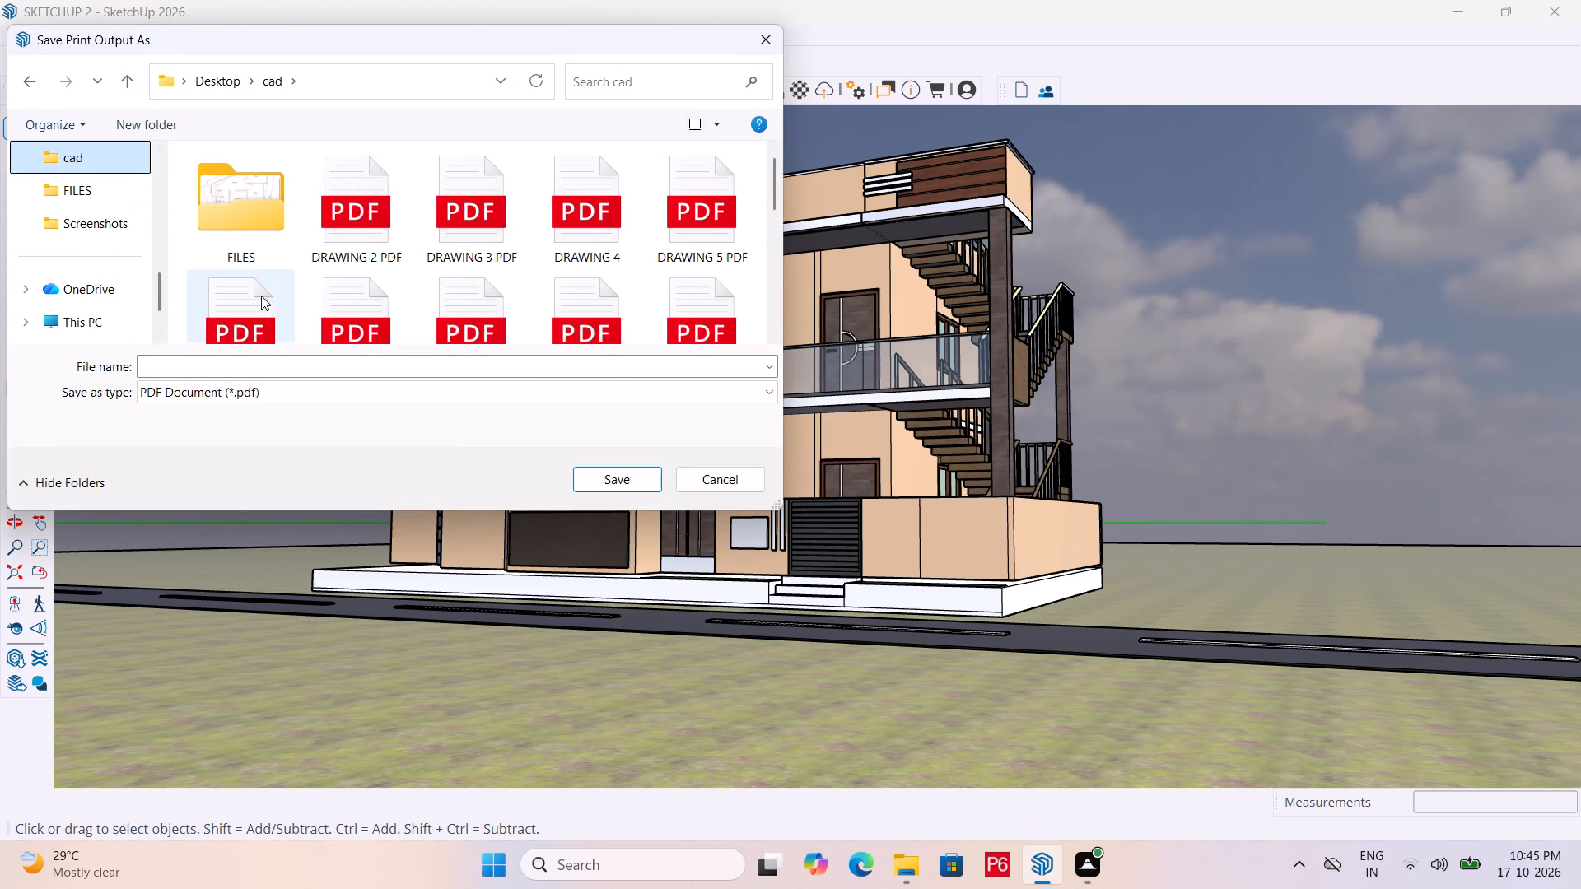
pyautogui.doubleClick(68, 158)
pyautogui.click(187, 365)
pyautogui.write('SKET')
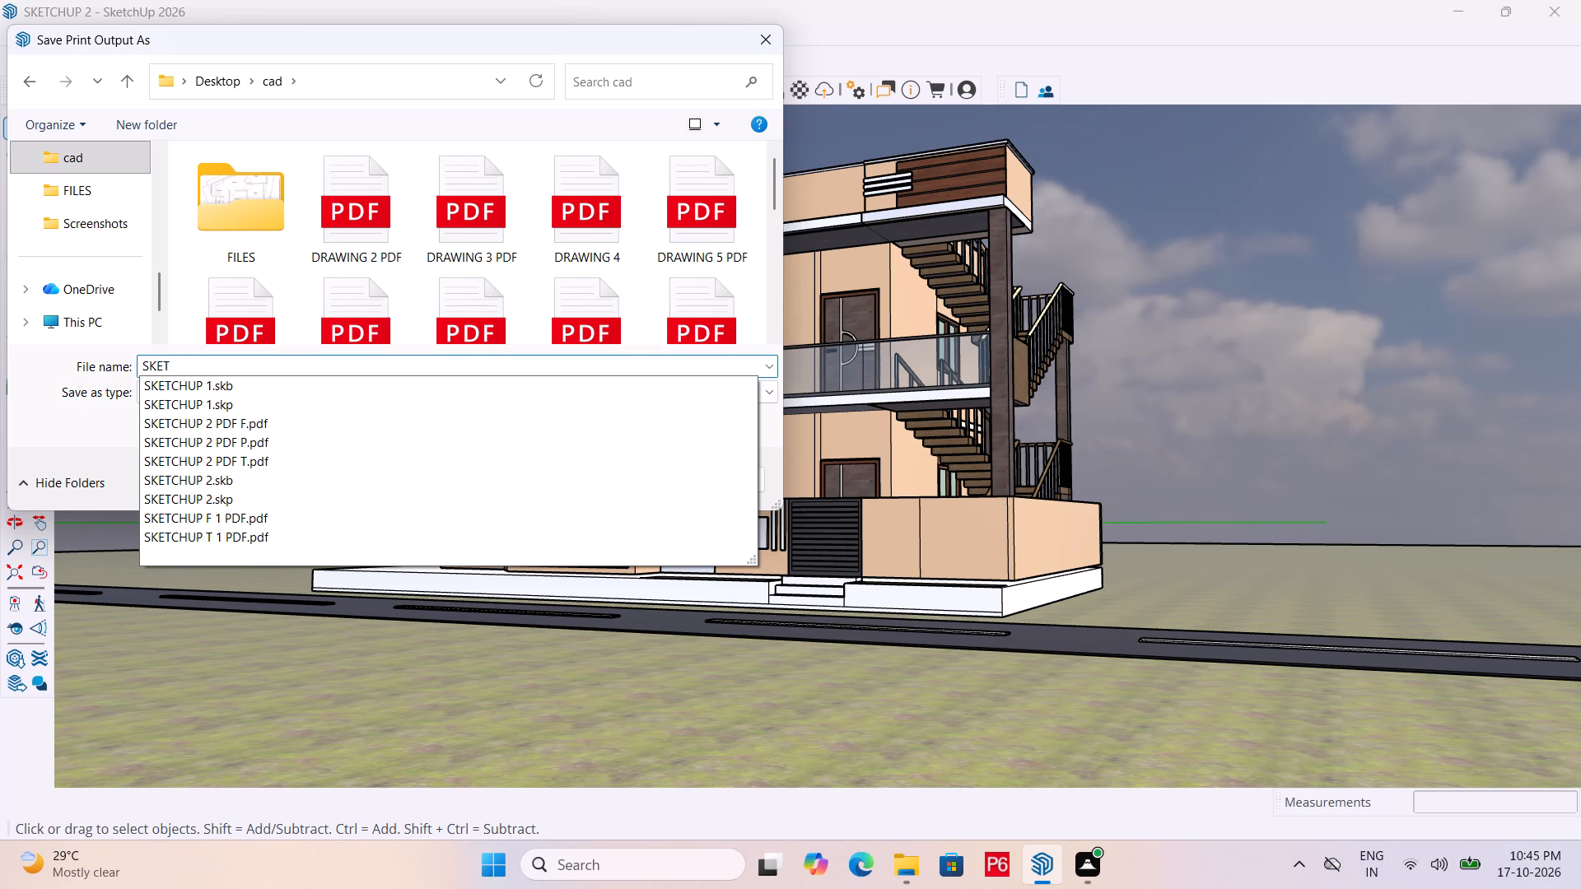
pyautogui.write('CHUP')
pyautogui.press('space')
pyautogui.press('2')
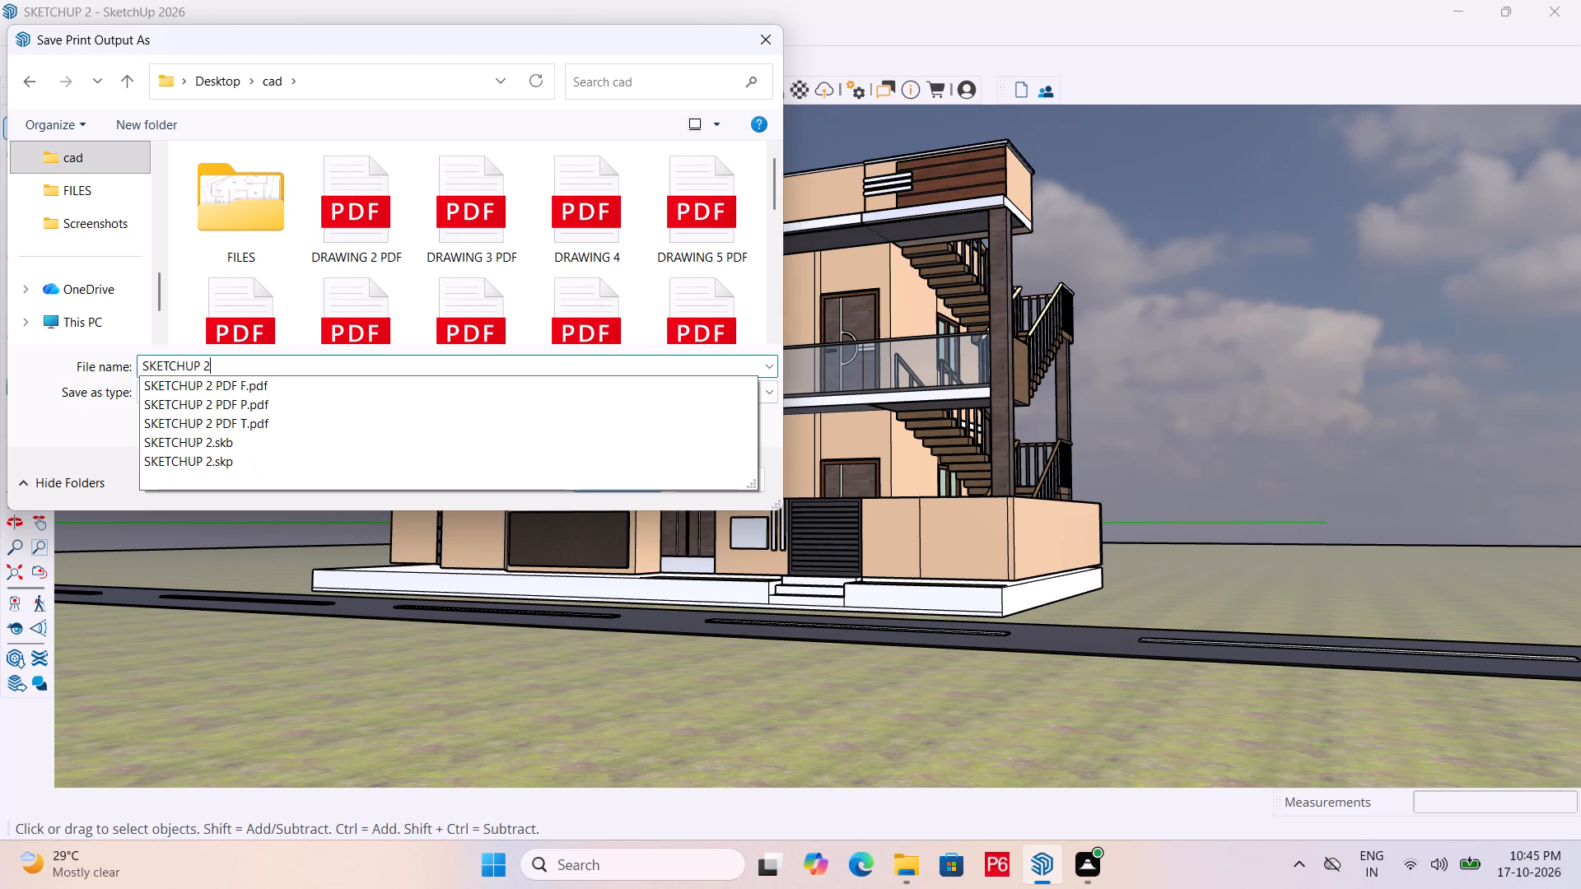
pyautogui.press('space')
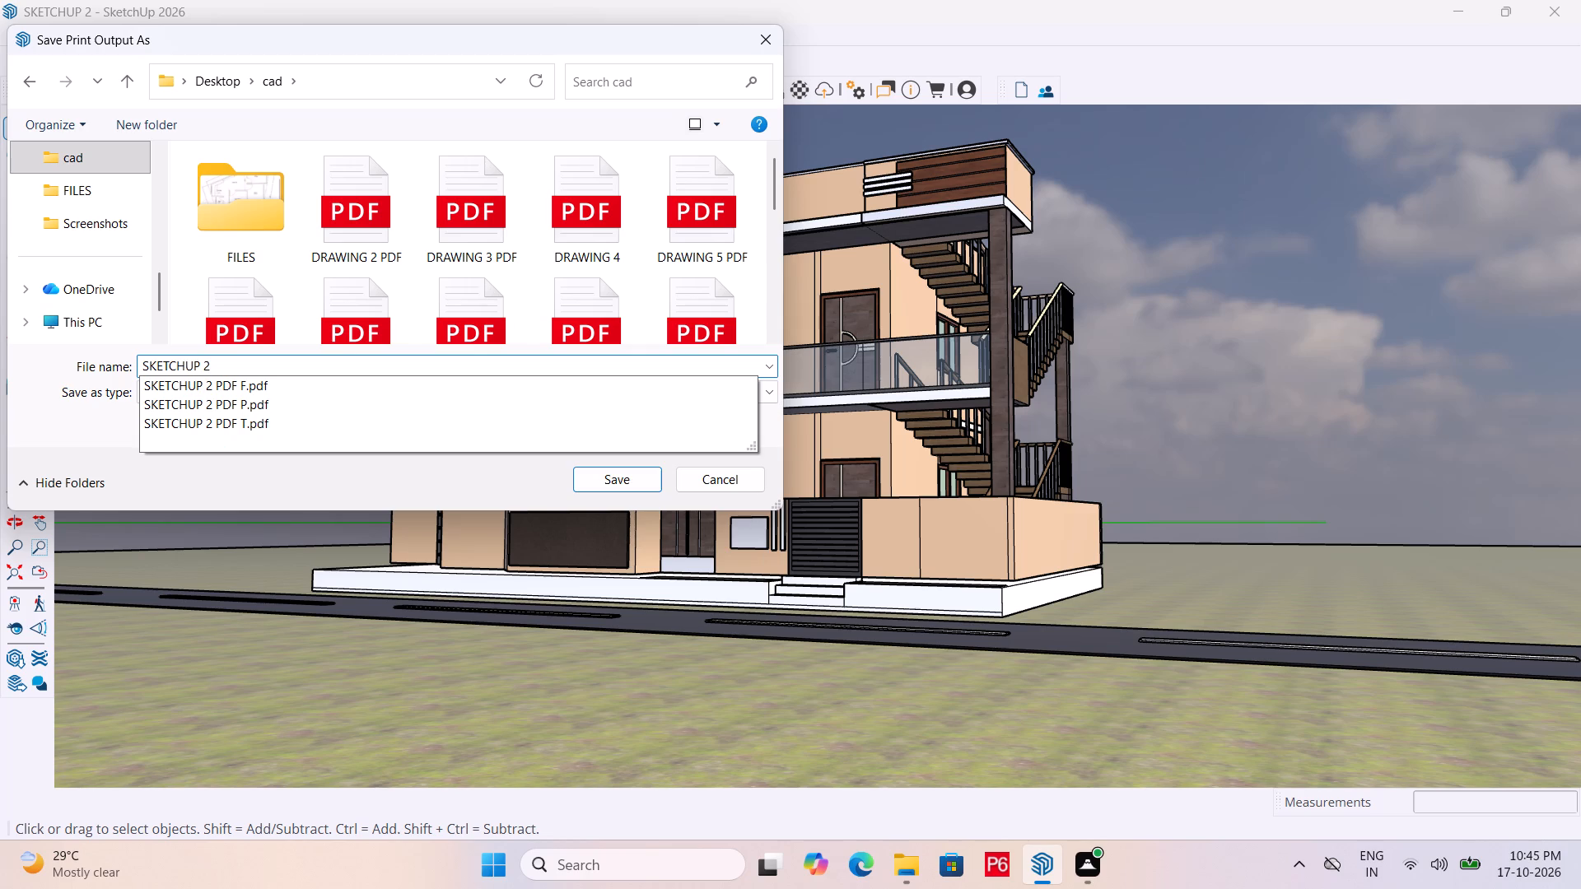
pyautogui.press('e')
pyautogui.write('LEVAT')
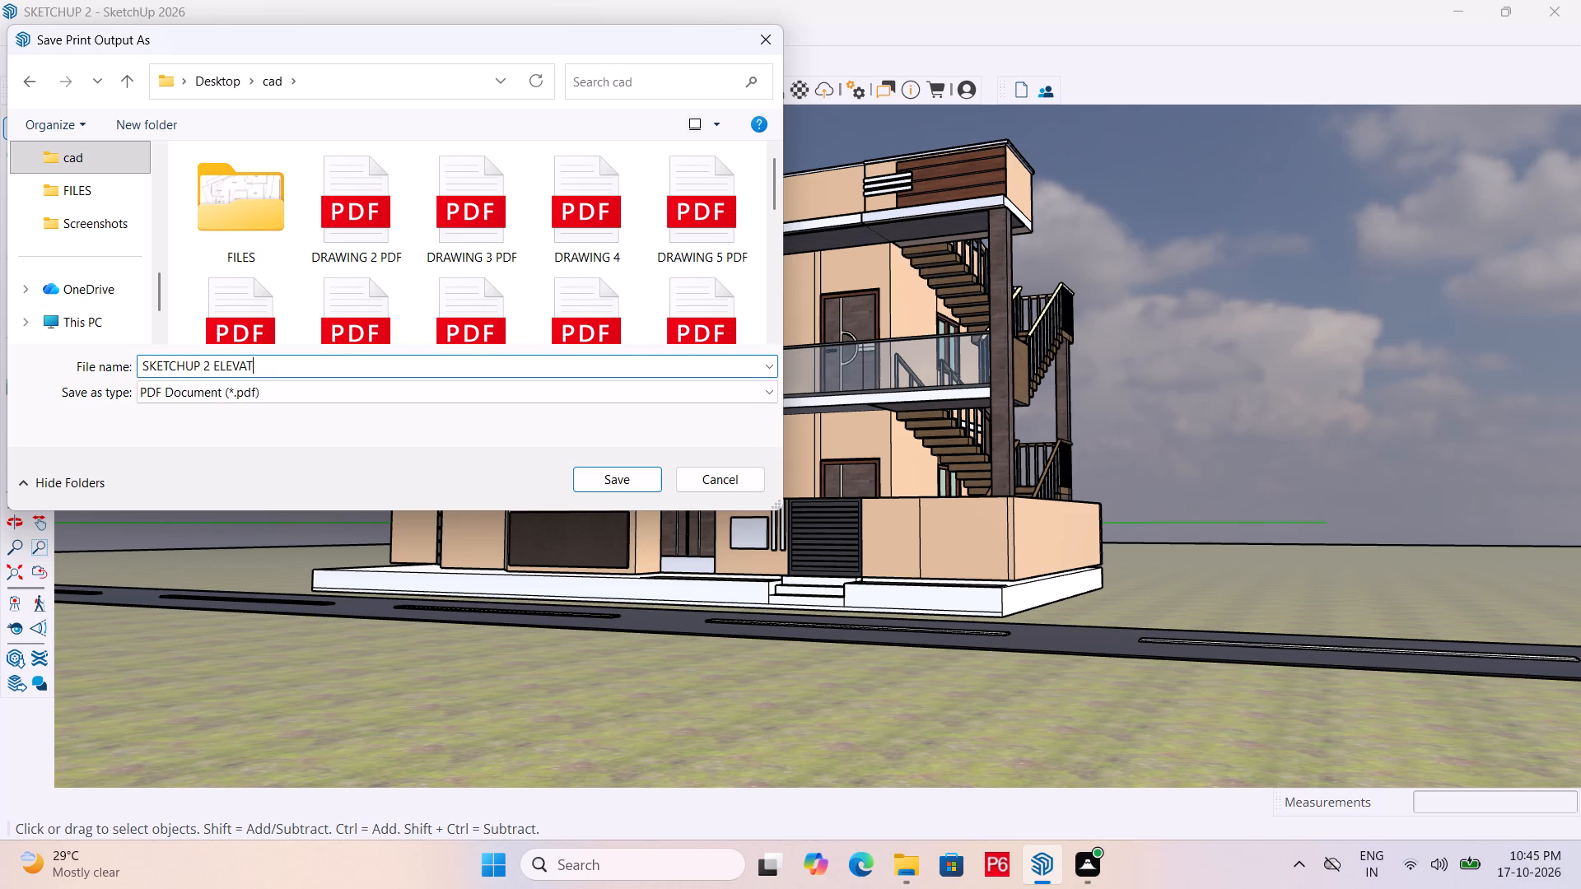
pyautogui.write('ION')
pyautogui.doubleClick(597, 486)
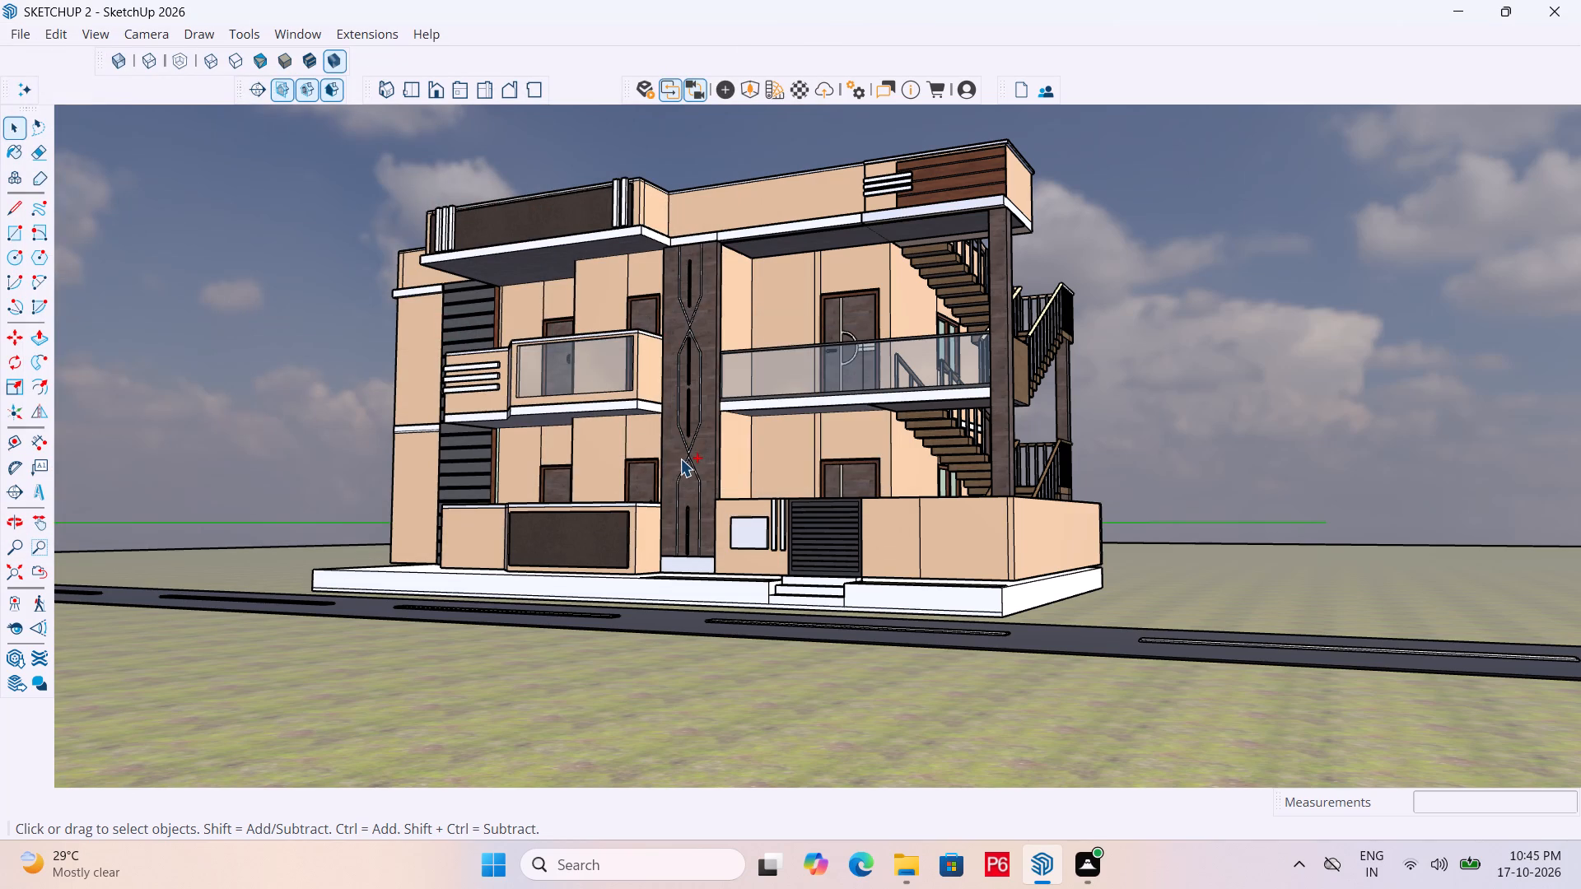